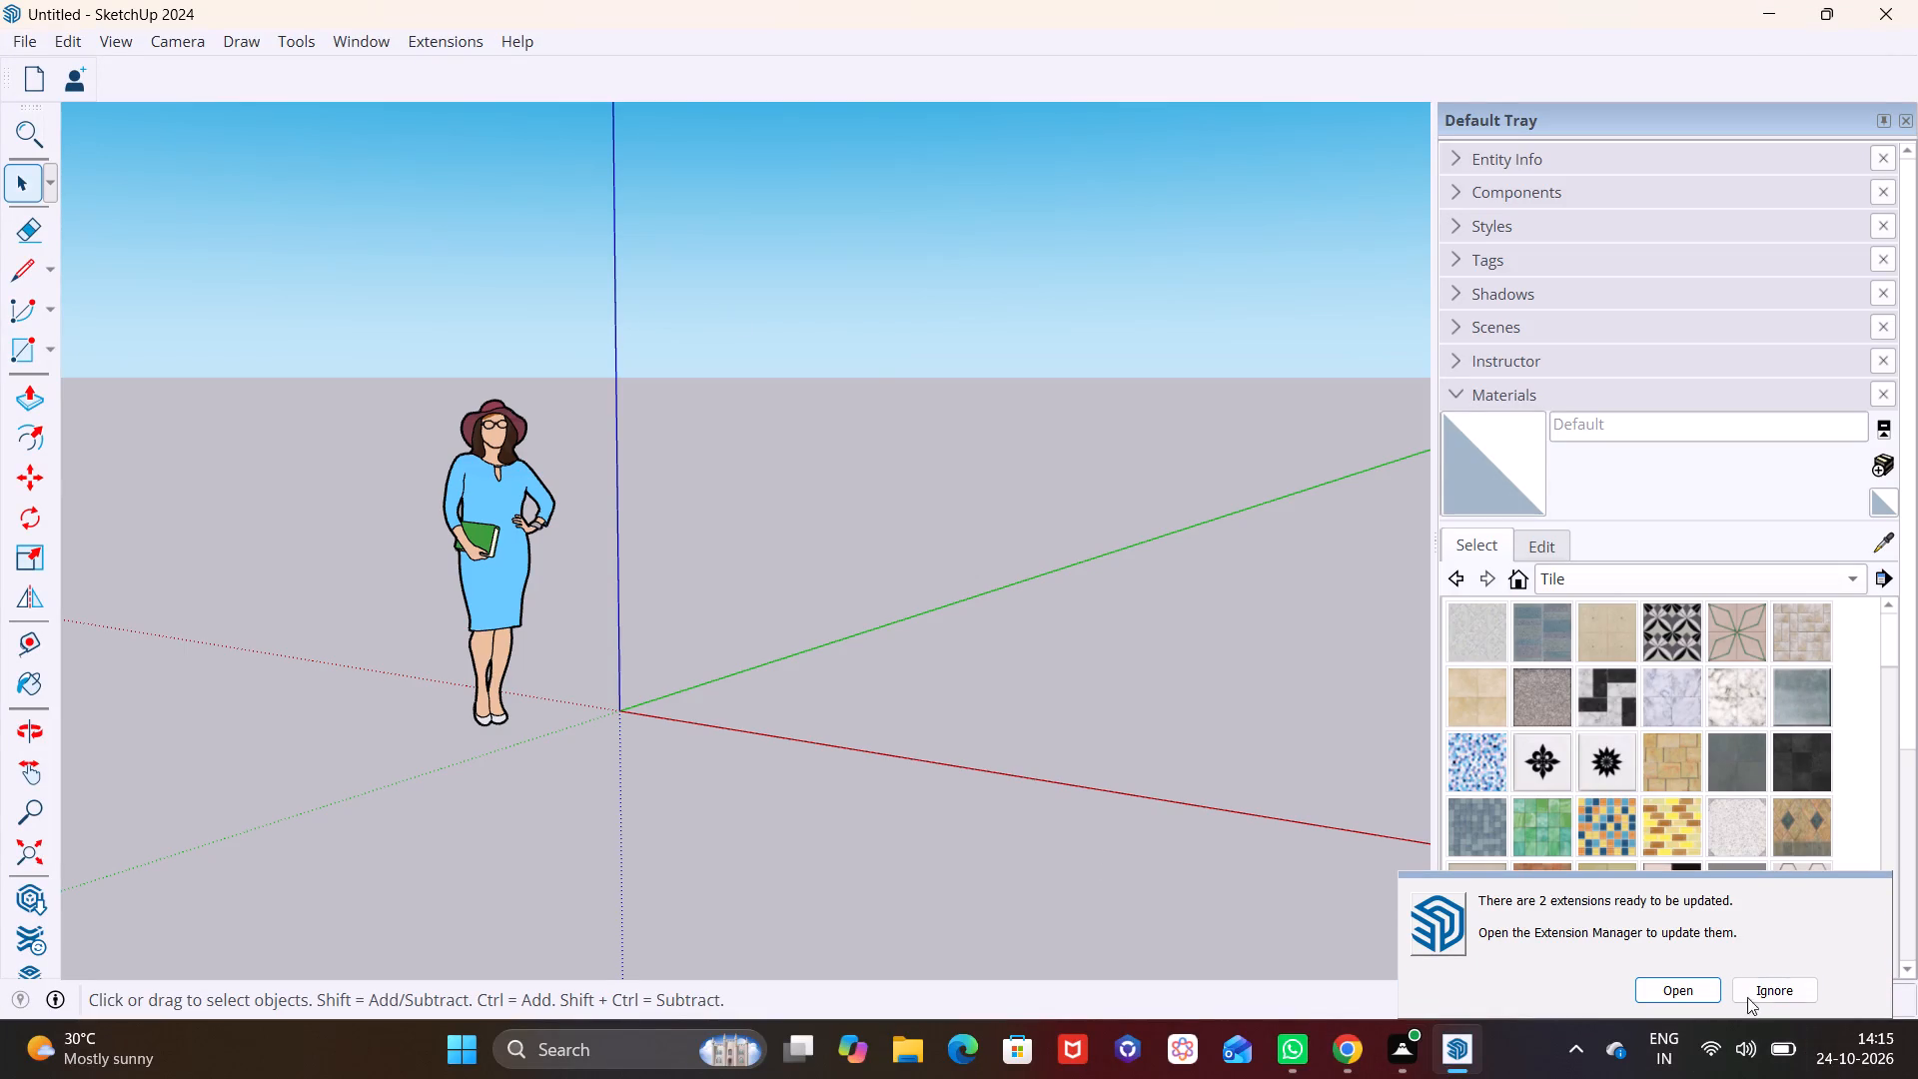
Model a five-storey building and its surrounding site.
Ignore the available extension updates.
{"action": "left_click", "coordinate": [1750, 990]}
Delete the default standing woman figure beside the origin from the new model.
{"action": "left_click", "coordinate": [468, 568]}
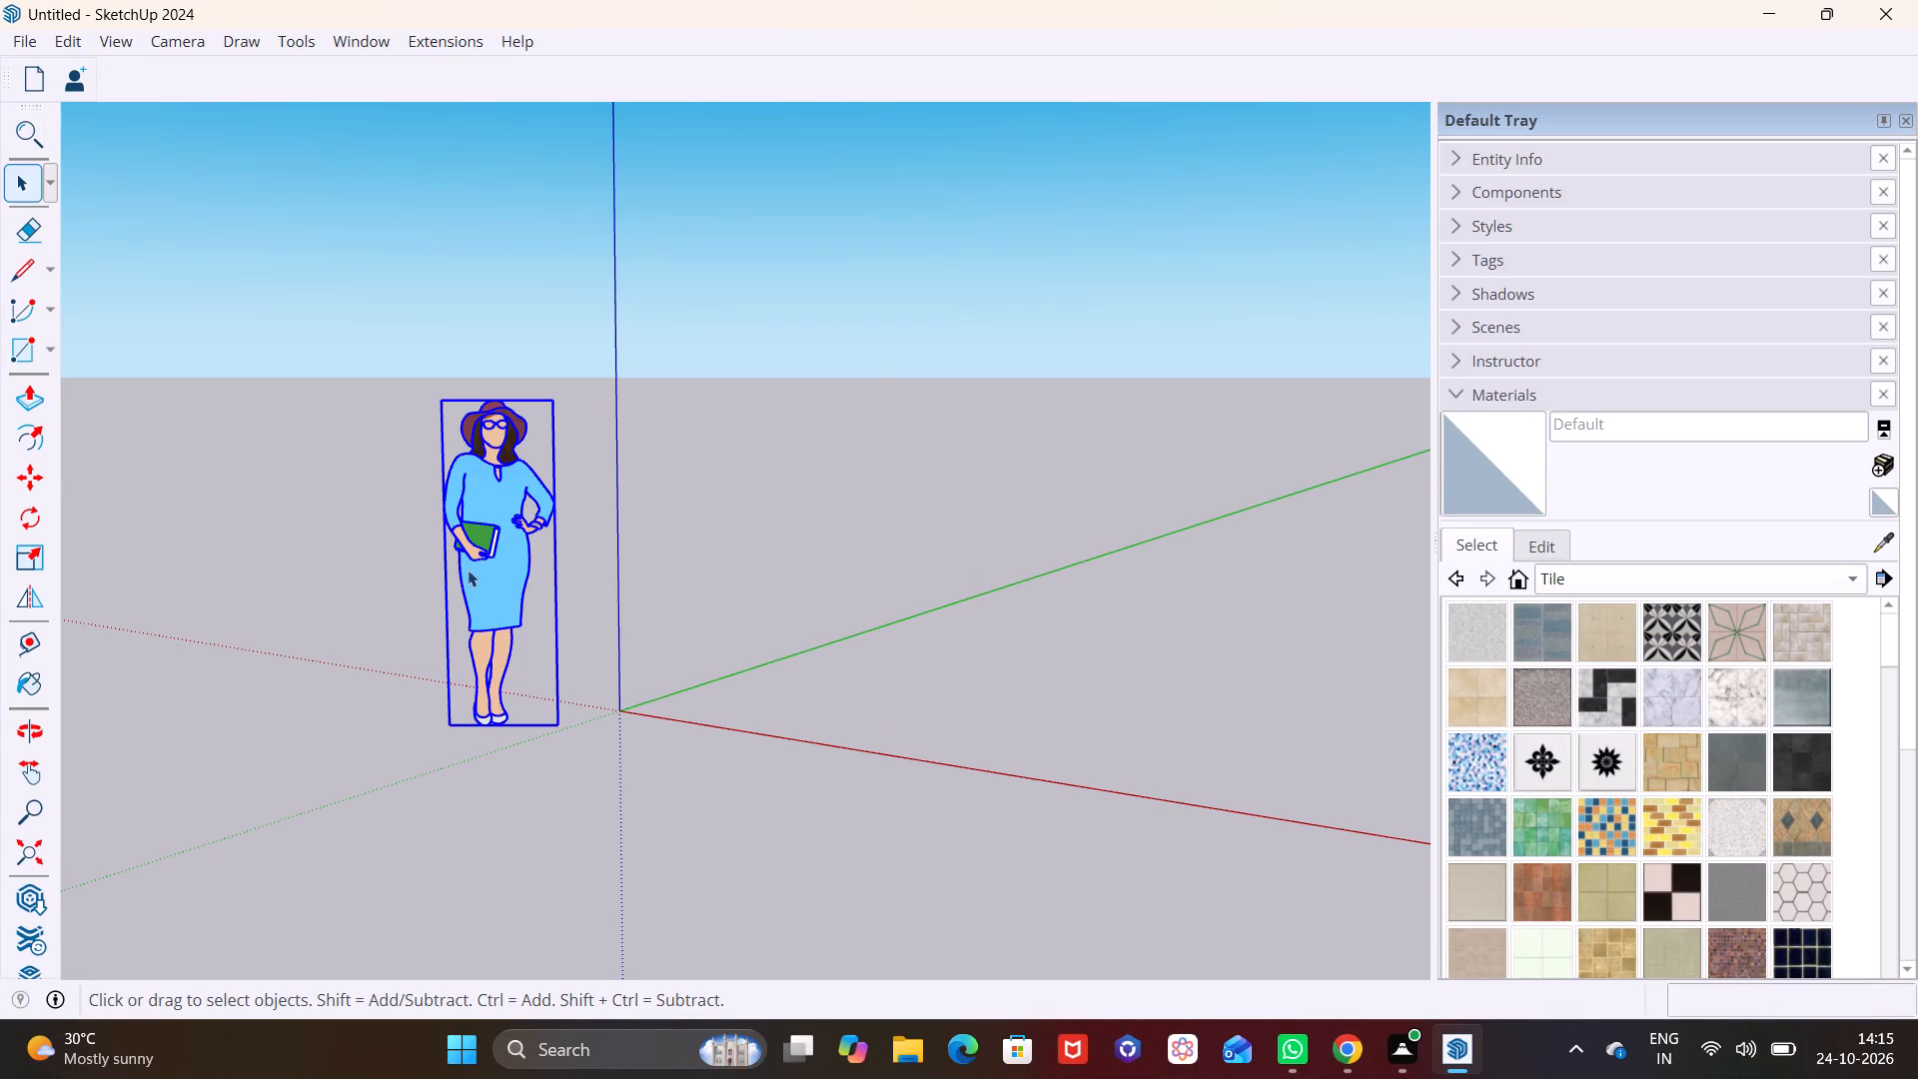
{"action": "key", "text": "Delete"}
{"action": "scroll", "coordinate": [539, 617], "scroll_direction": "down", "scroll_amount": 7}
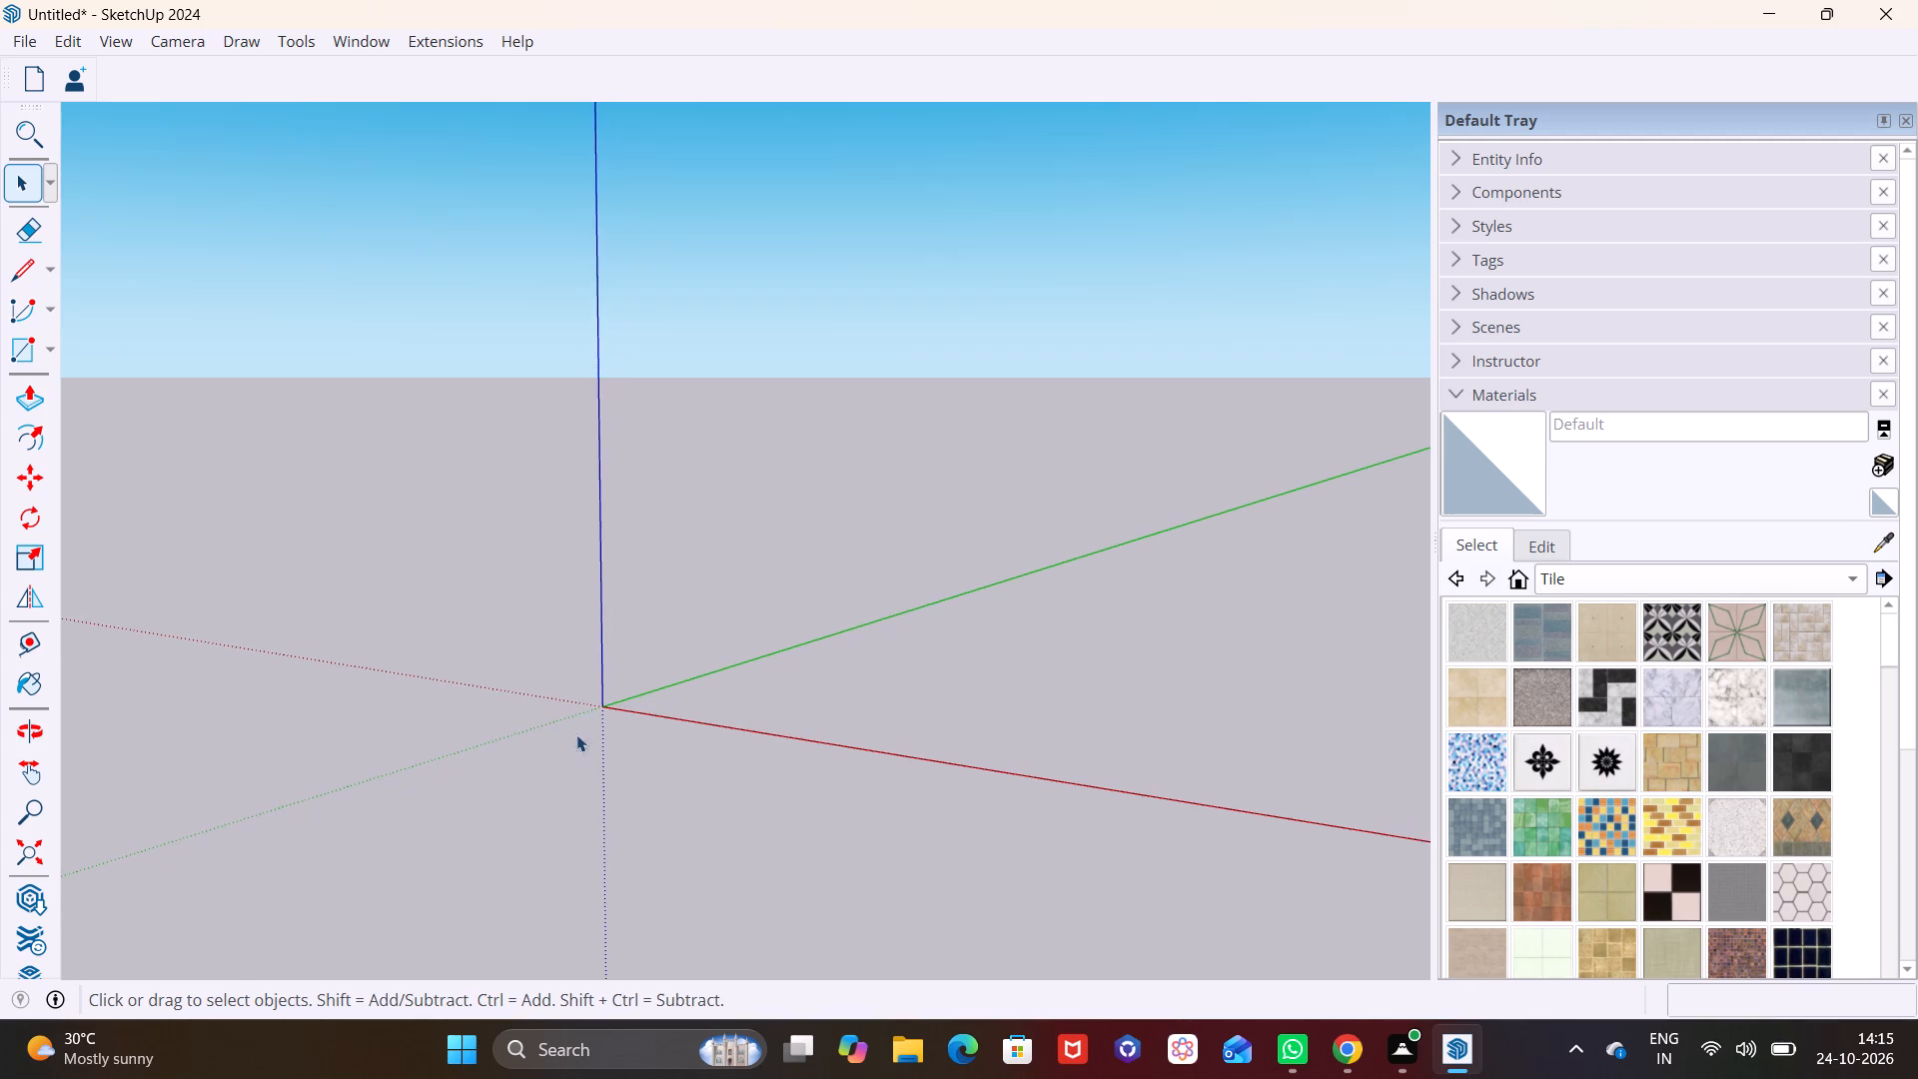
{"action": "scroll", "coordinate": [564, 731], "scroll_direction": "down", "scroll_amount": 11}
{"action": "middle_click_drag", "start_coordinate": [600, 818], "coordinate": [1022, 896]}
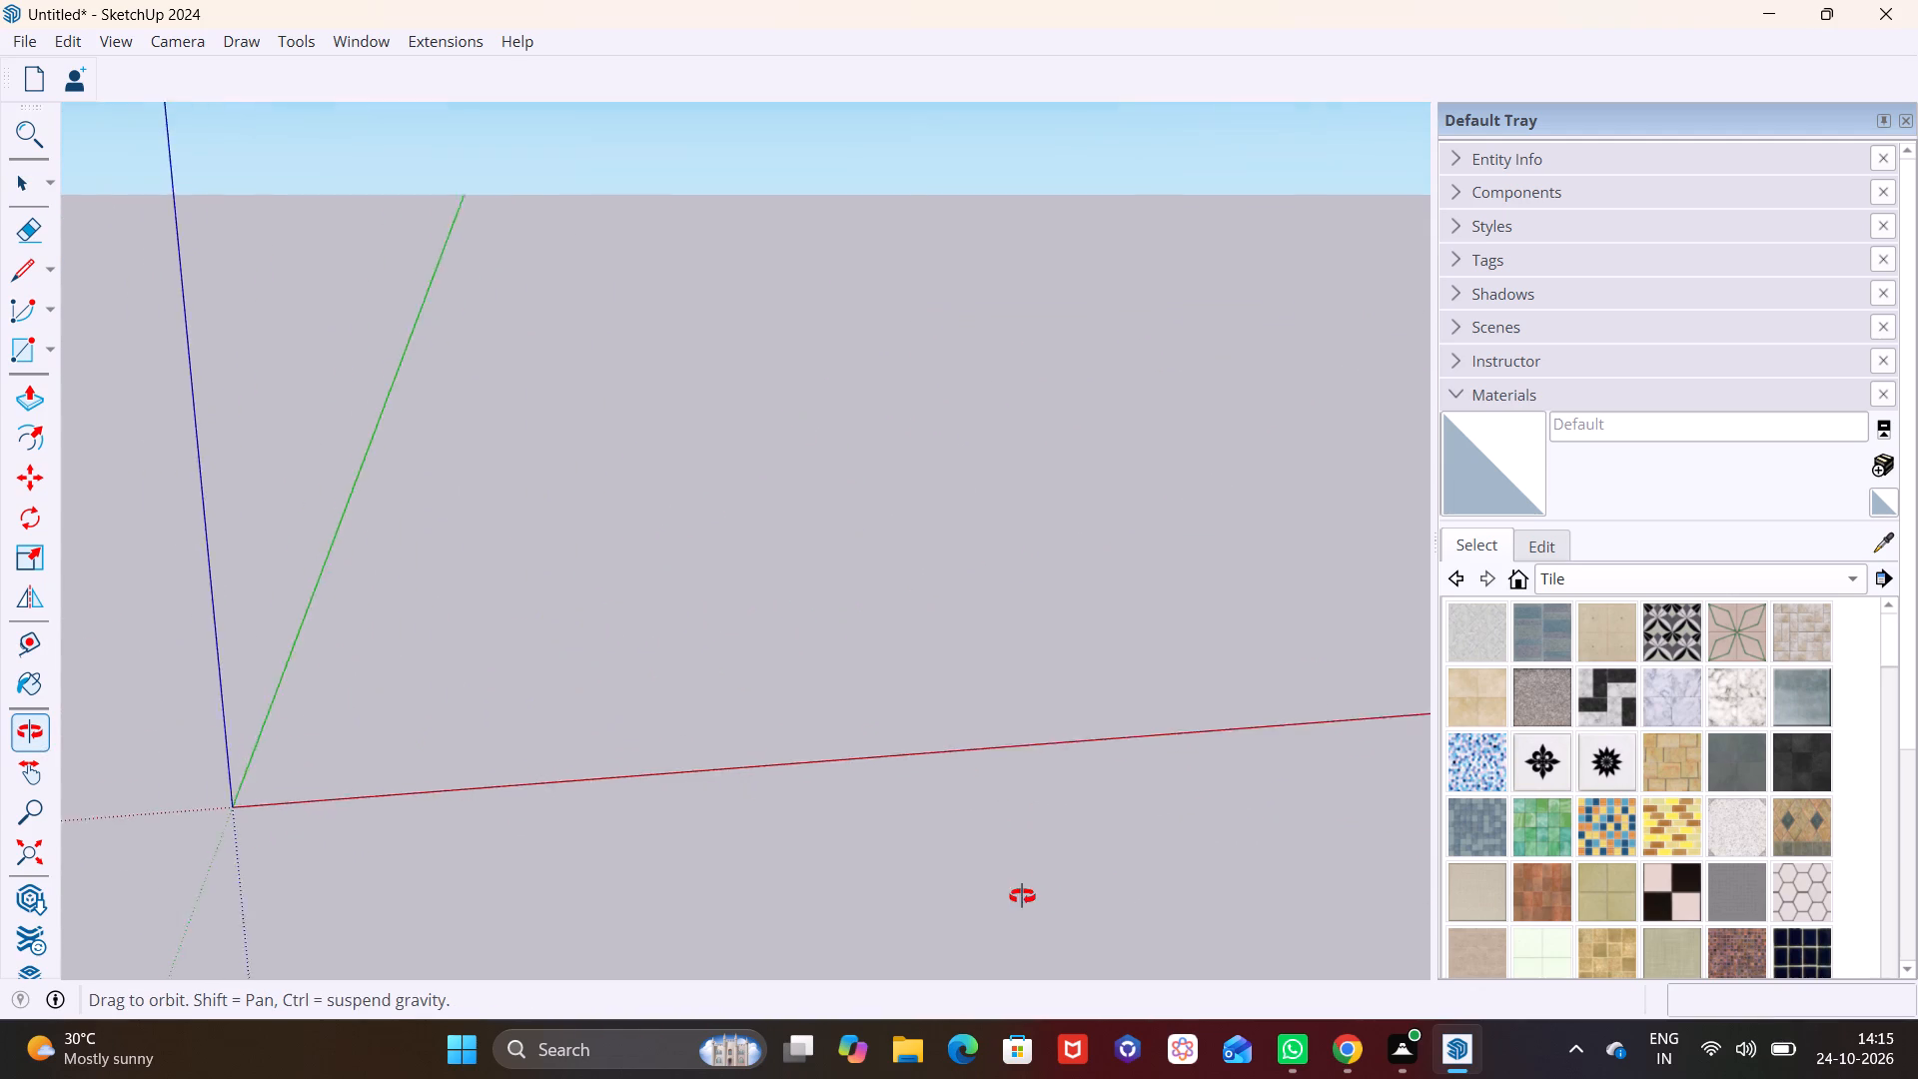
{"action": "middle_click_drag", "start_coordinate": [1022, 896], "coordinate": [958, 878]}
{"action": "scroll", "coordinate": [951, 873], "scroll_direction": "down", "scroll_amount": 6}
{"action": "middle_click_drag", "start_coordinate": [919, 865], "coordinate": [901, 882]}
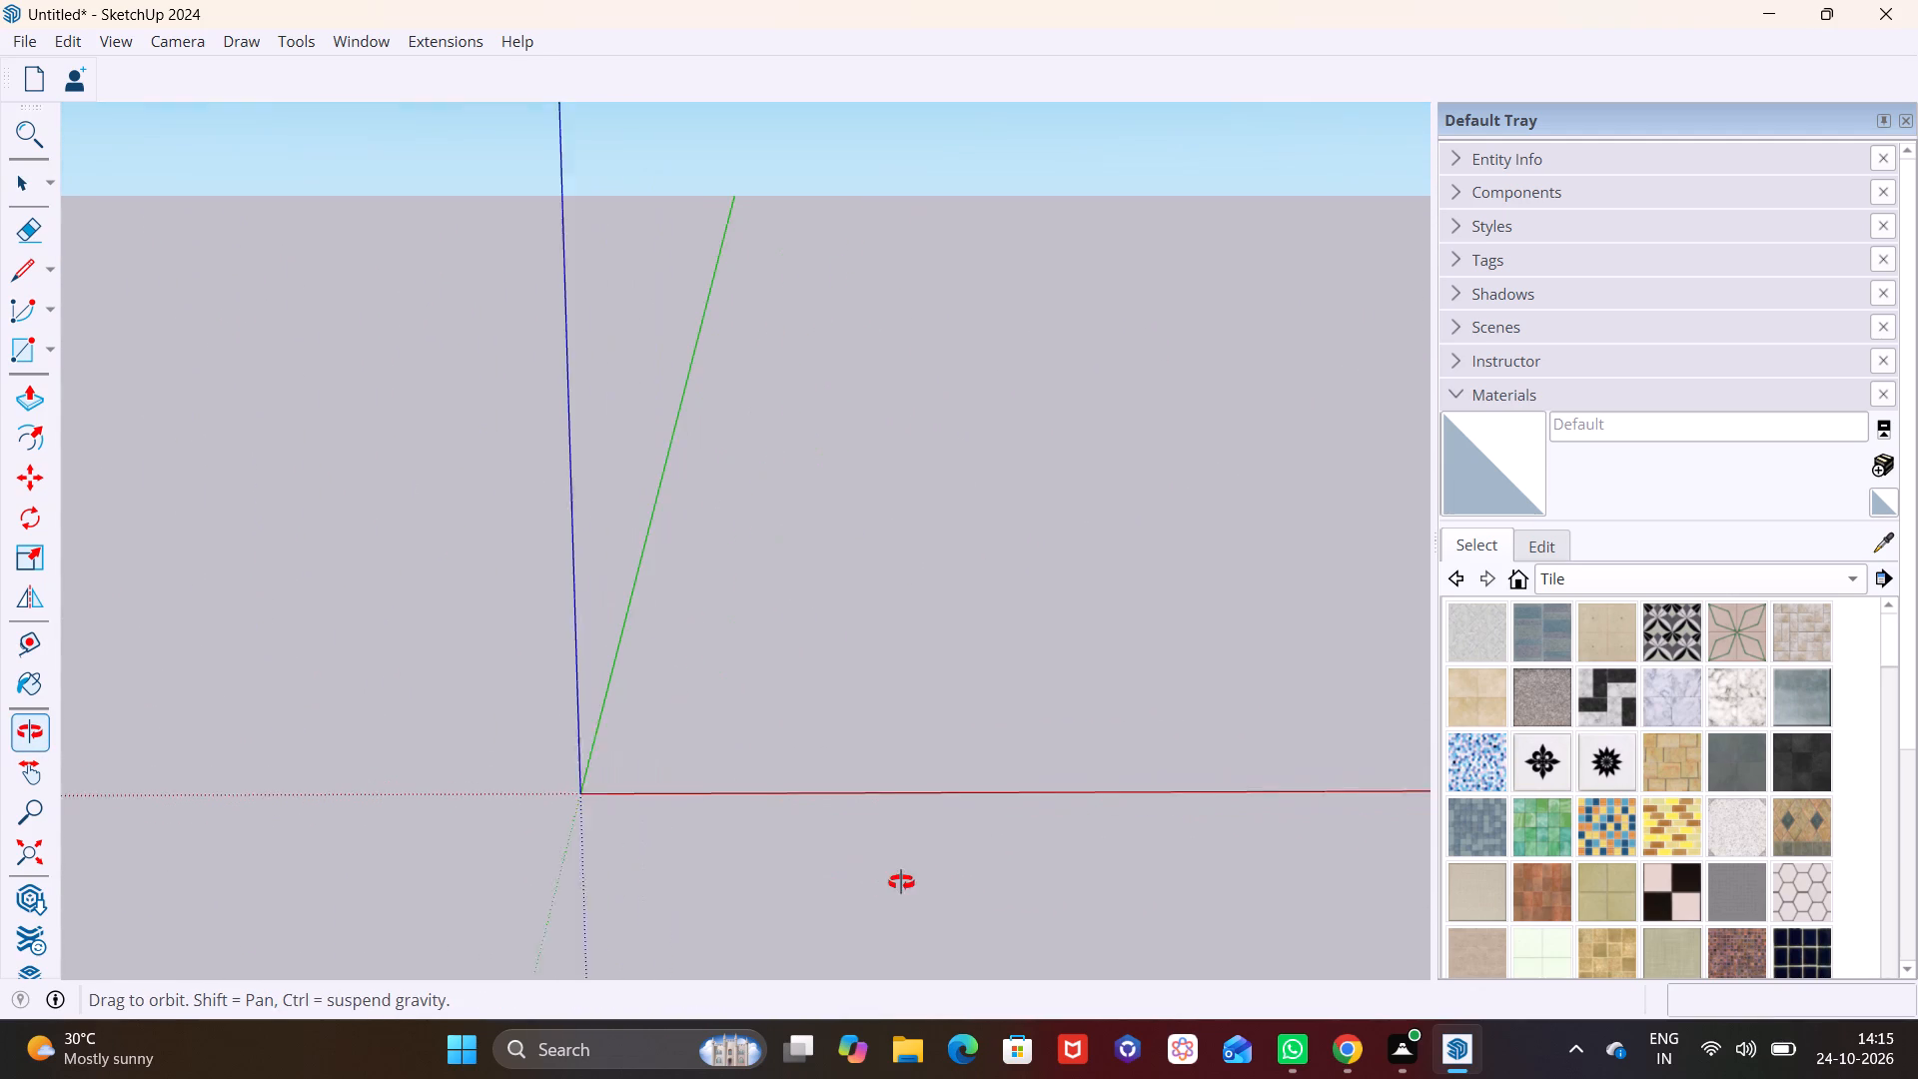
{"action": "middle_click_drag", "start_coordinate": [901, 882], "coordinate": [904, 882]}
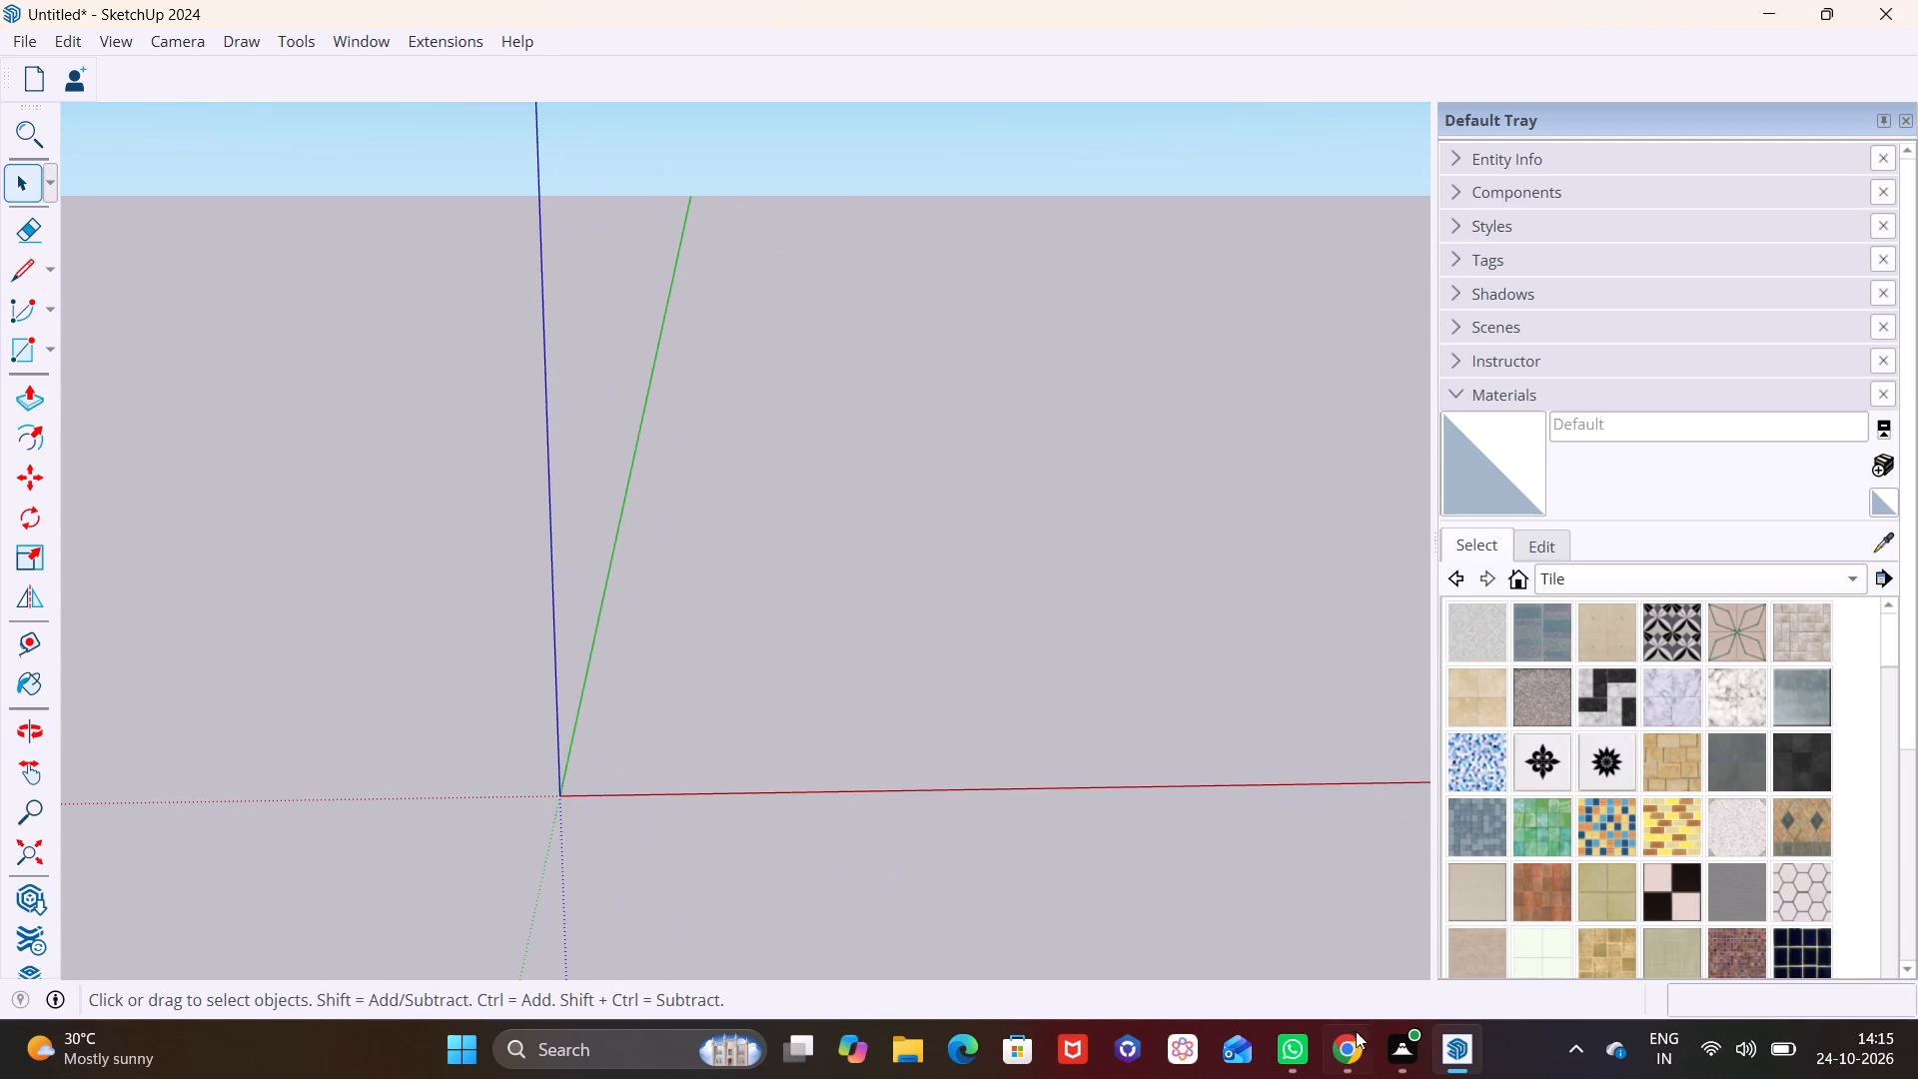
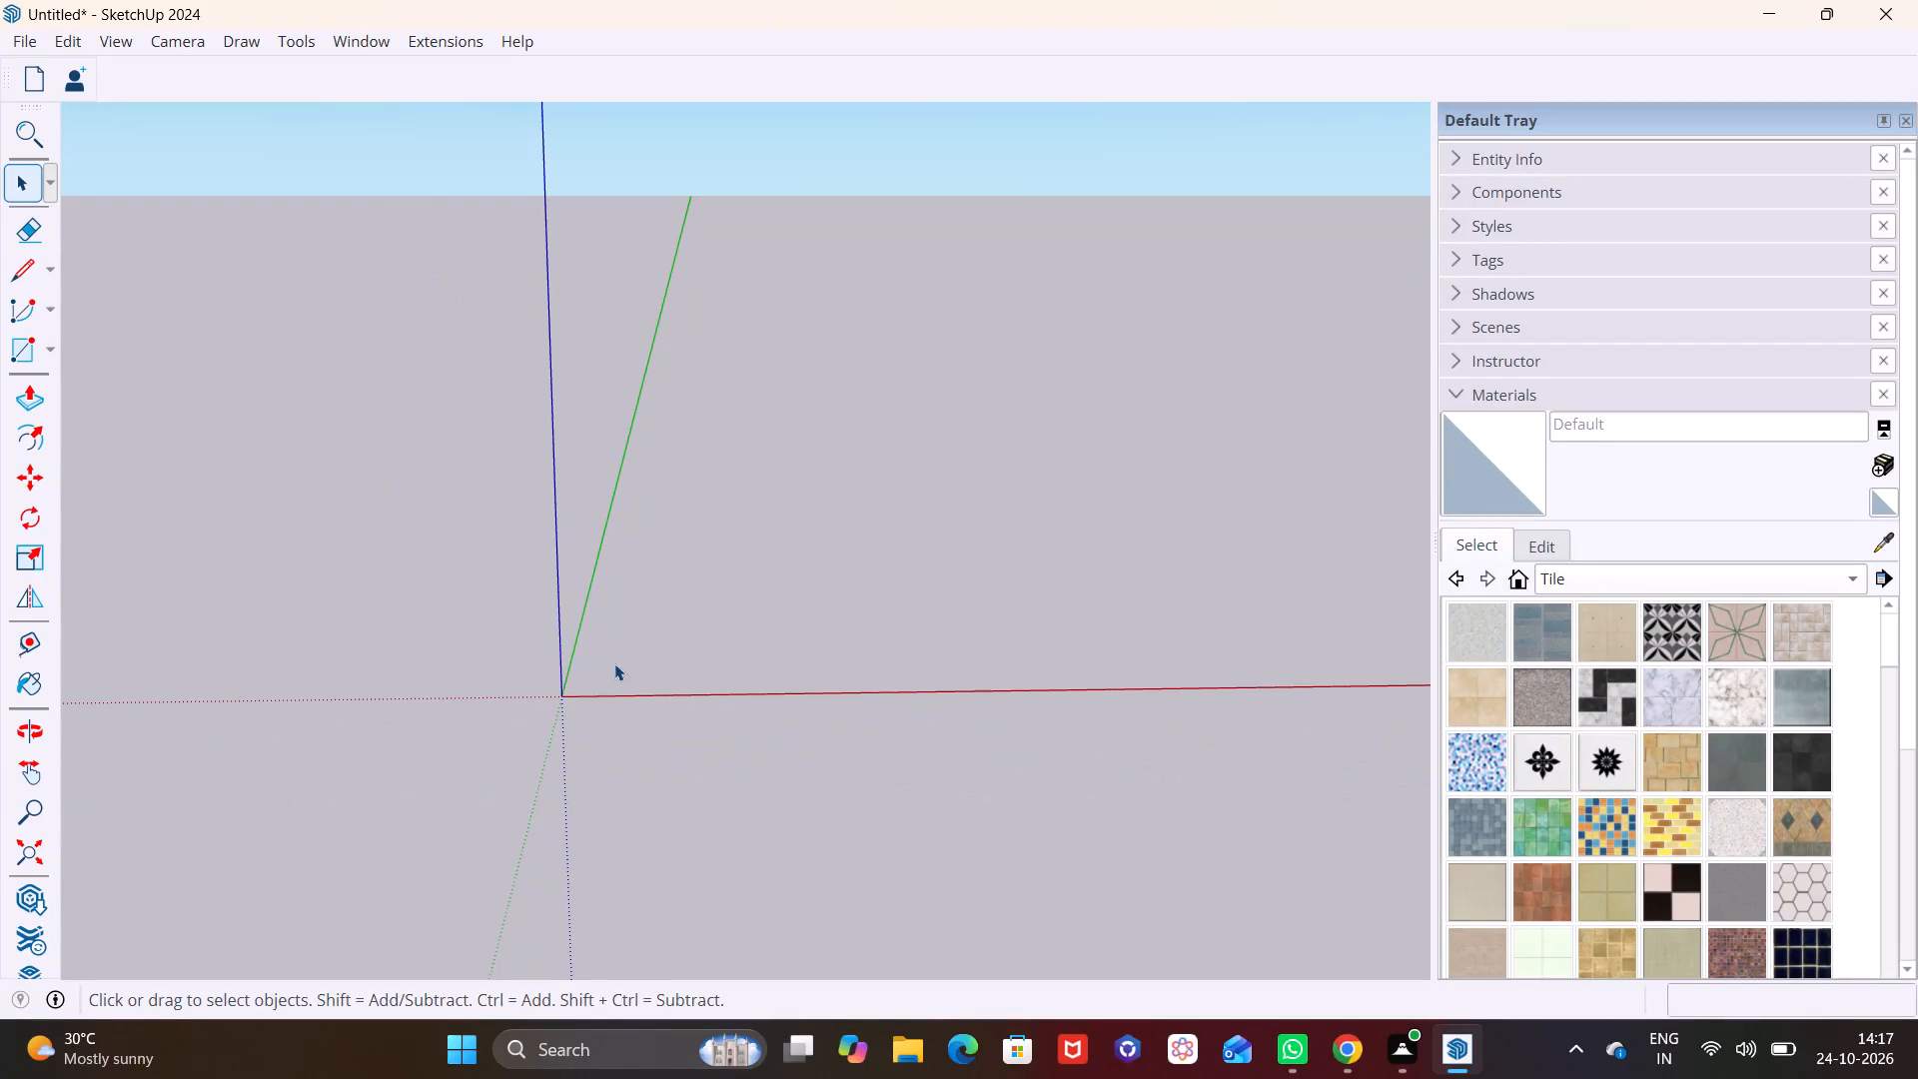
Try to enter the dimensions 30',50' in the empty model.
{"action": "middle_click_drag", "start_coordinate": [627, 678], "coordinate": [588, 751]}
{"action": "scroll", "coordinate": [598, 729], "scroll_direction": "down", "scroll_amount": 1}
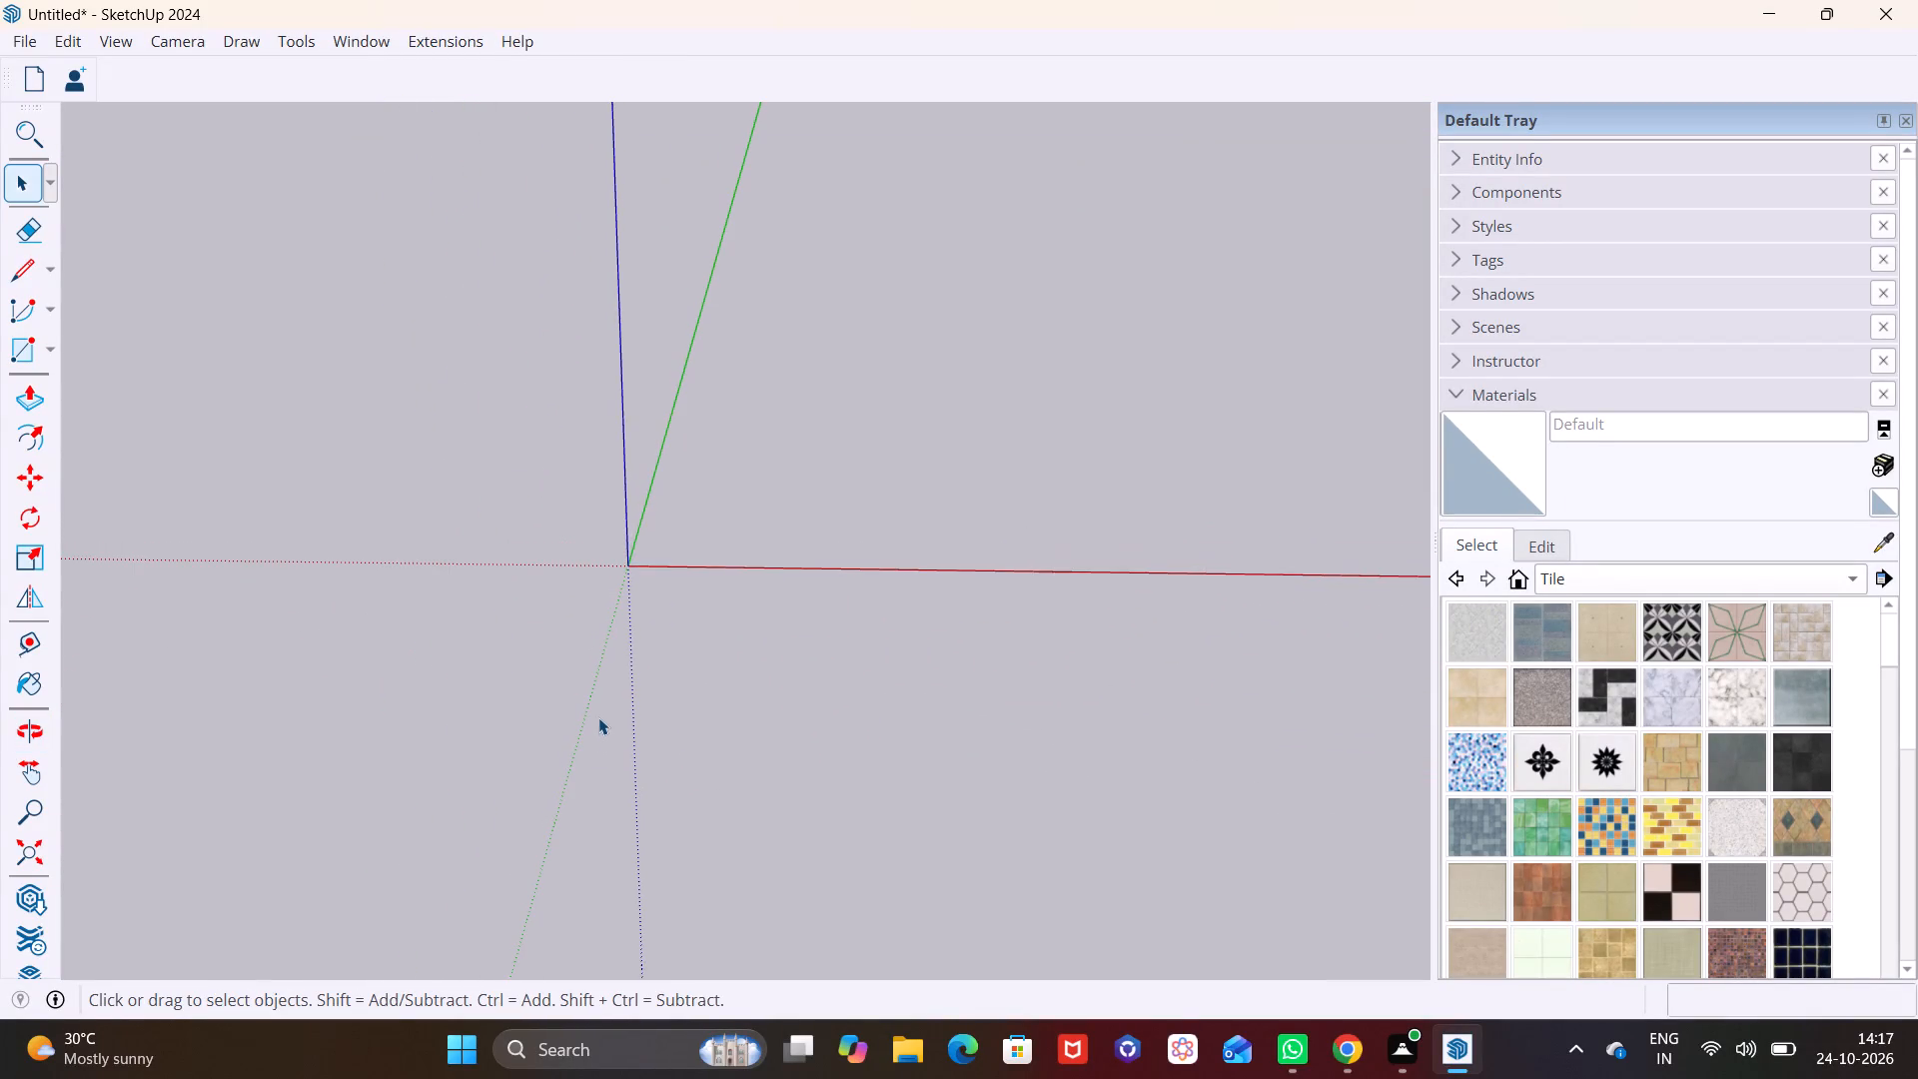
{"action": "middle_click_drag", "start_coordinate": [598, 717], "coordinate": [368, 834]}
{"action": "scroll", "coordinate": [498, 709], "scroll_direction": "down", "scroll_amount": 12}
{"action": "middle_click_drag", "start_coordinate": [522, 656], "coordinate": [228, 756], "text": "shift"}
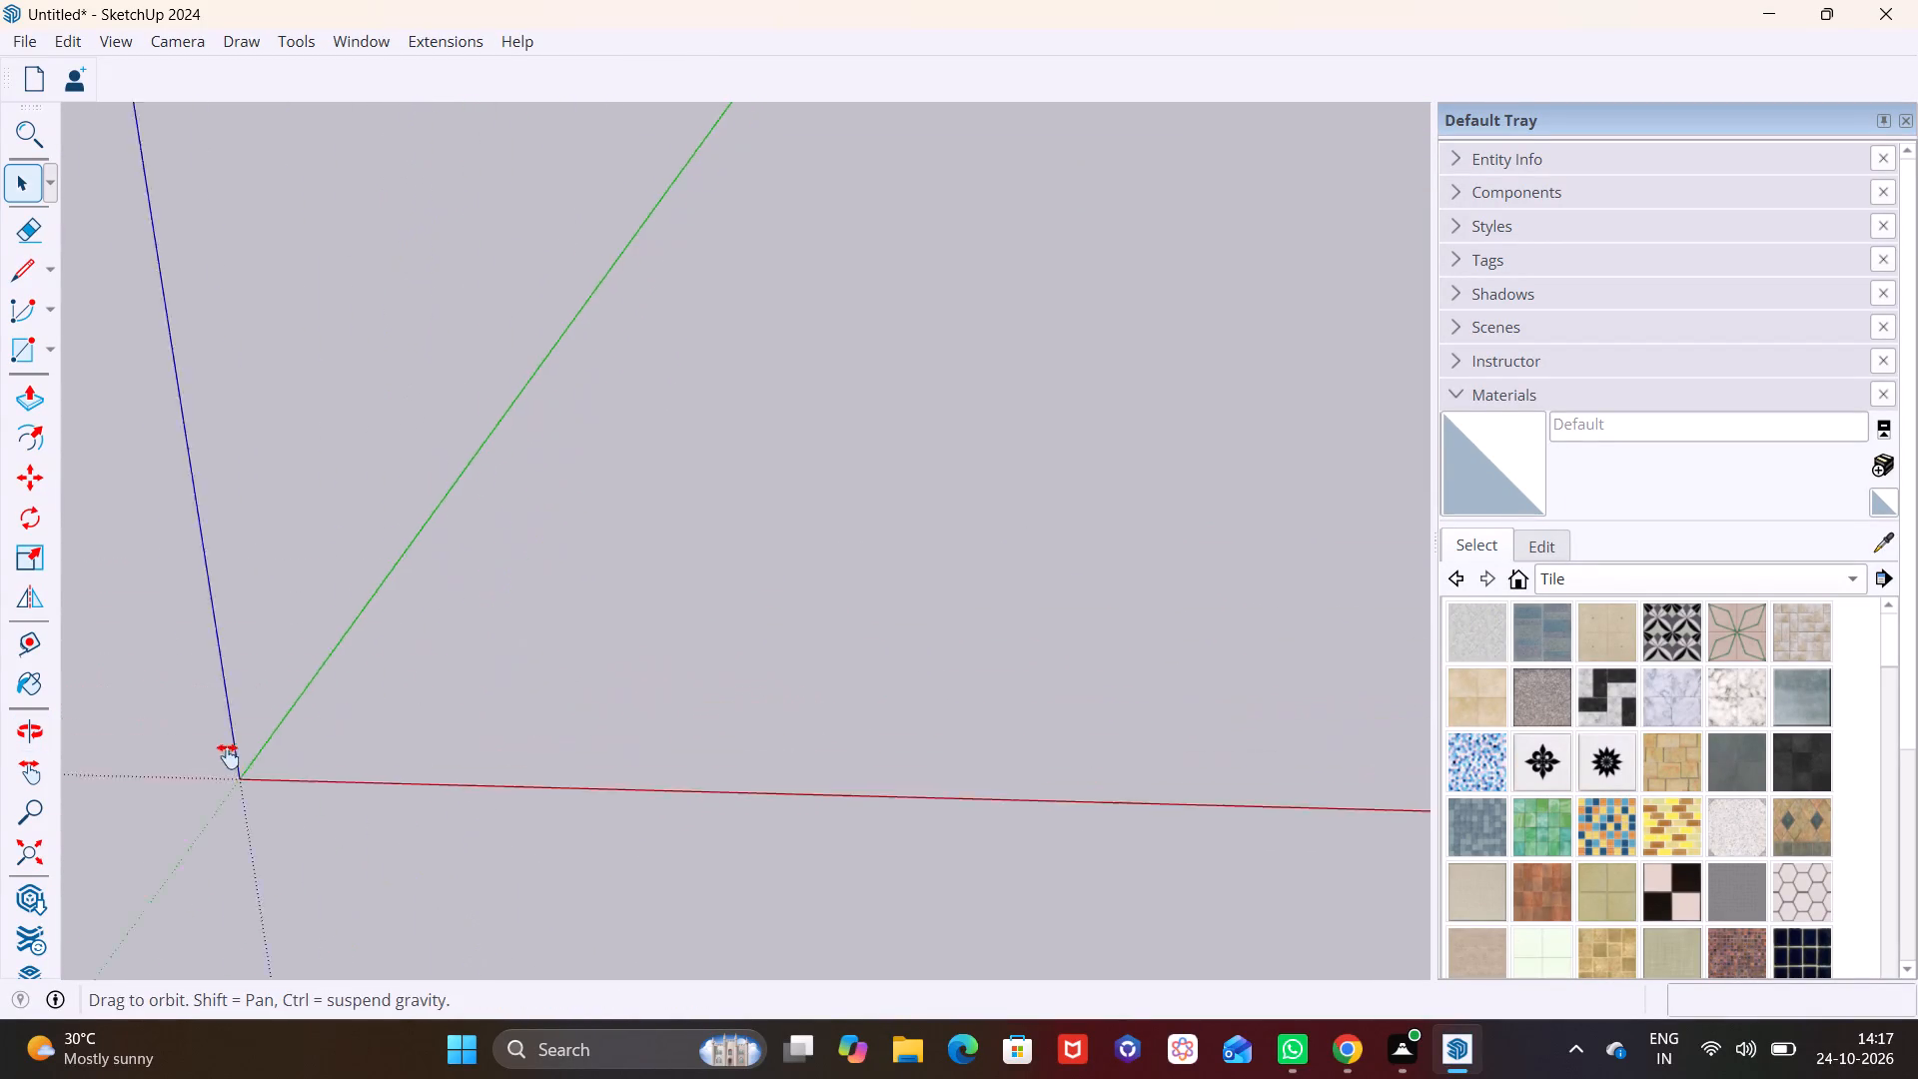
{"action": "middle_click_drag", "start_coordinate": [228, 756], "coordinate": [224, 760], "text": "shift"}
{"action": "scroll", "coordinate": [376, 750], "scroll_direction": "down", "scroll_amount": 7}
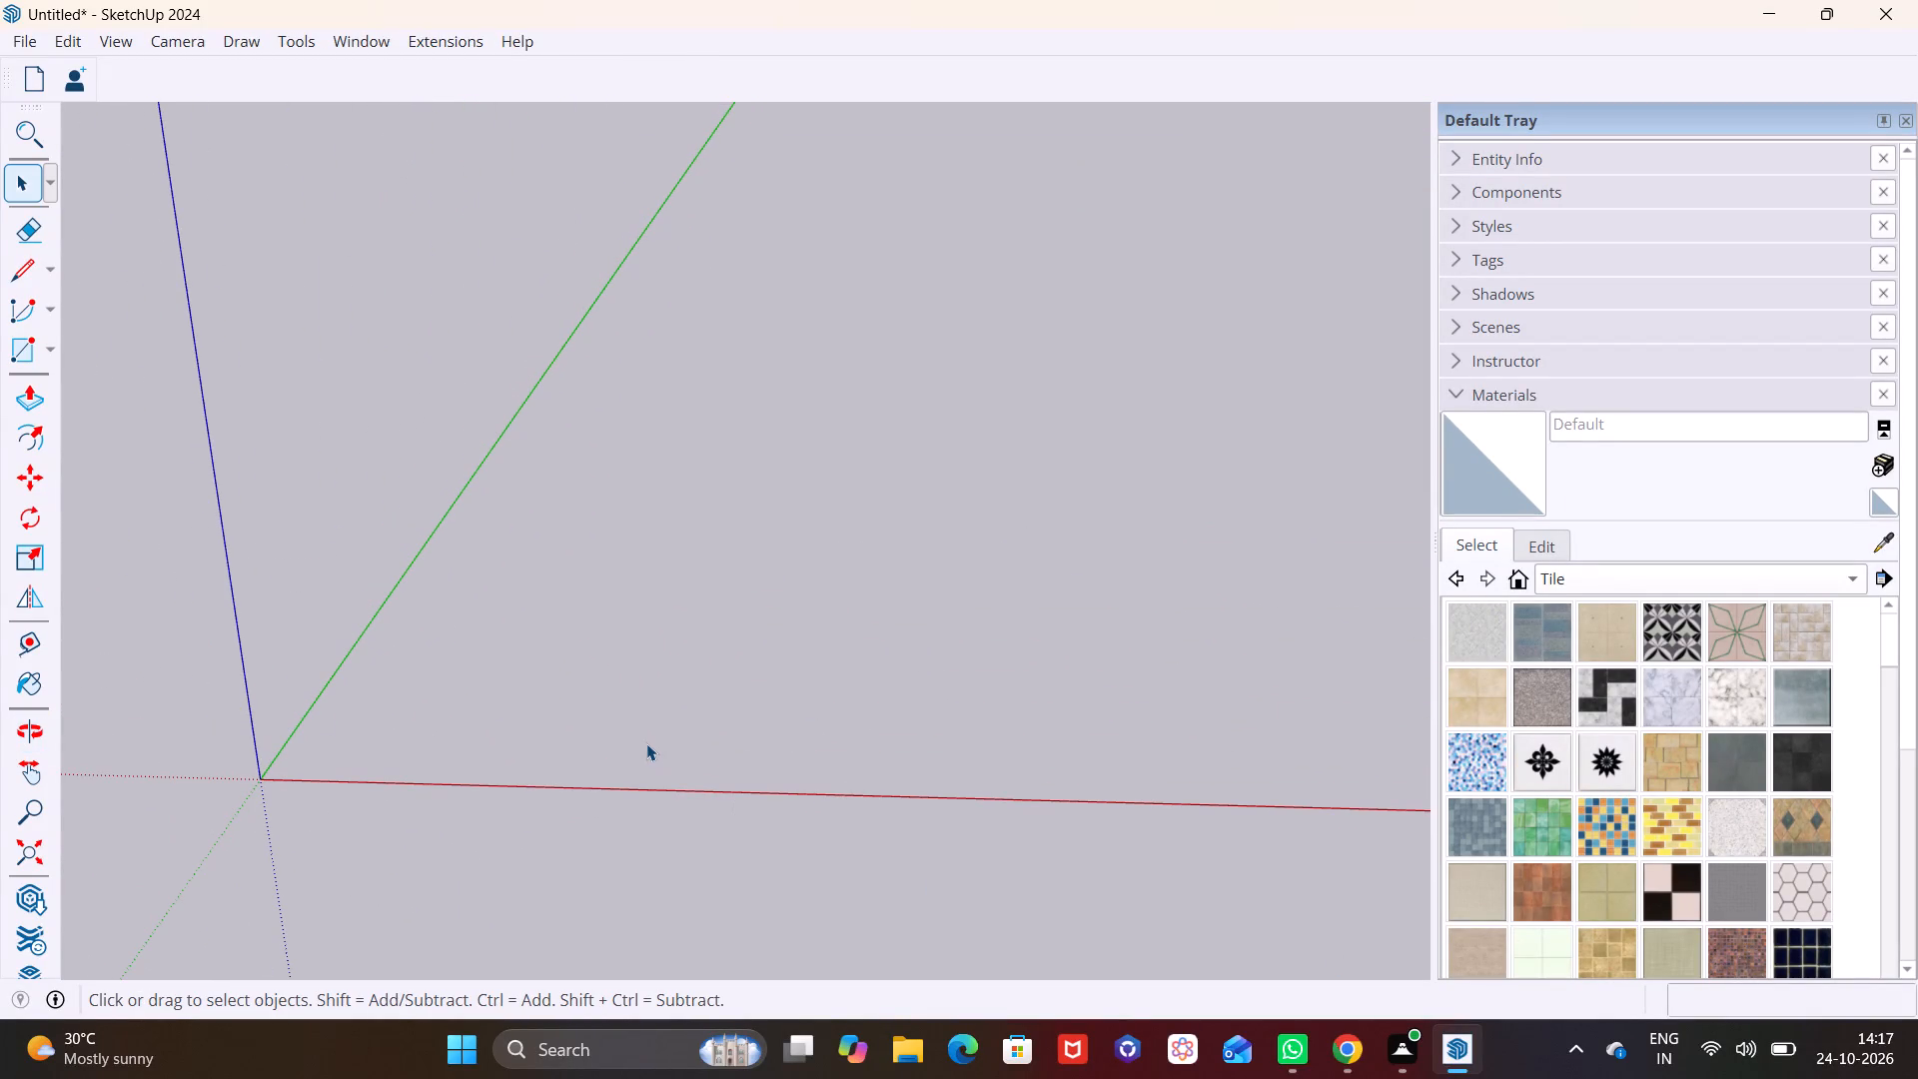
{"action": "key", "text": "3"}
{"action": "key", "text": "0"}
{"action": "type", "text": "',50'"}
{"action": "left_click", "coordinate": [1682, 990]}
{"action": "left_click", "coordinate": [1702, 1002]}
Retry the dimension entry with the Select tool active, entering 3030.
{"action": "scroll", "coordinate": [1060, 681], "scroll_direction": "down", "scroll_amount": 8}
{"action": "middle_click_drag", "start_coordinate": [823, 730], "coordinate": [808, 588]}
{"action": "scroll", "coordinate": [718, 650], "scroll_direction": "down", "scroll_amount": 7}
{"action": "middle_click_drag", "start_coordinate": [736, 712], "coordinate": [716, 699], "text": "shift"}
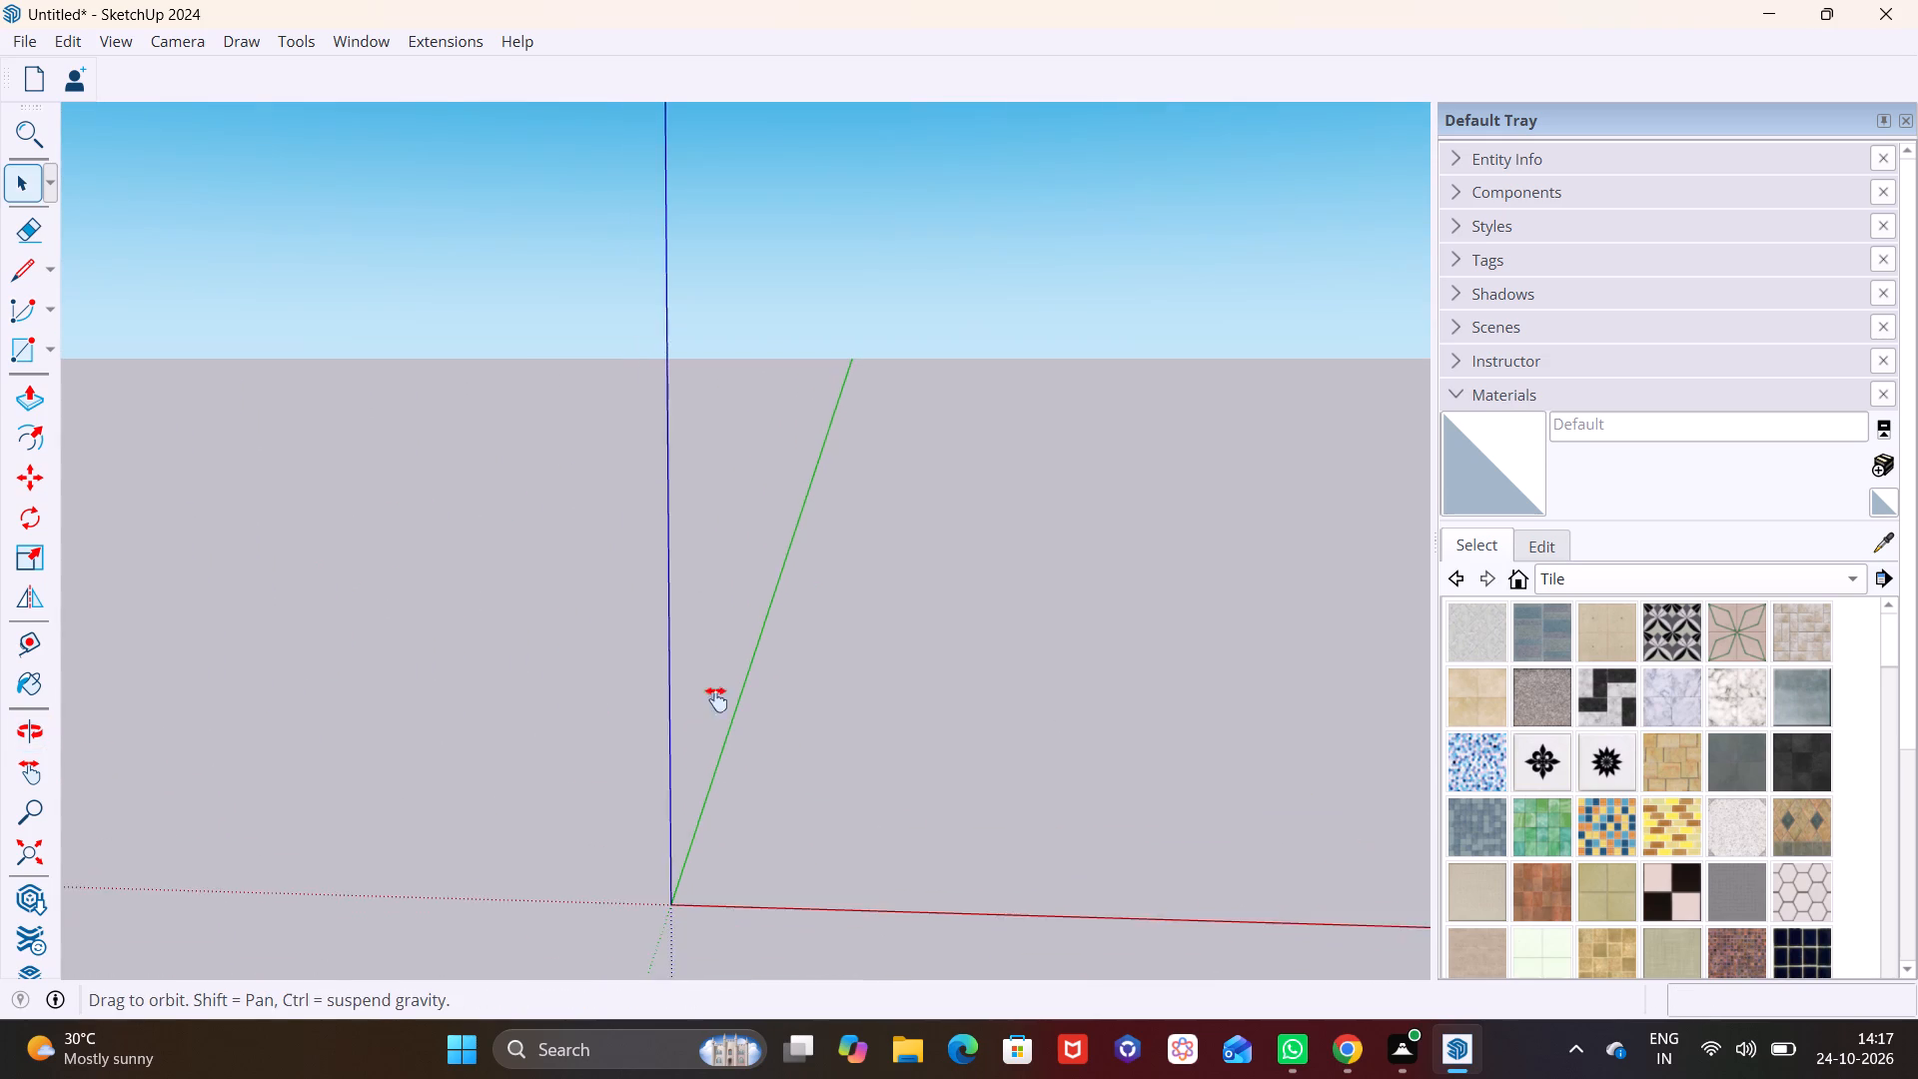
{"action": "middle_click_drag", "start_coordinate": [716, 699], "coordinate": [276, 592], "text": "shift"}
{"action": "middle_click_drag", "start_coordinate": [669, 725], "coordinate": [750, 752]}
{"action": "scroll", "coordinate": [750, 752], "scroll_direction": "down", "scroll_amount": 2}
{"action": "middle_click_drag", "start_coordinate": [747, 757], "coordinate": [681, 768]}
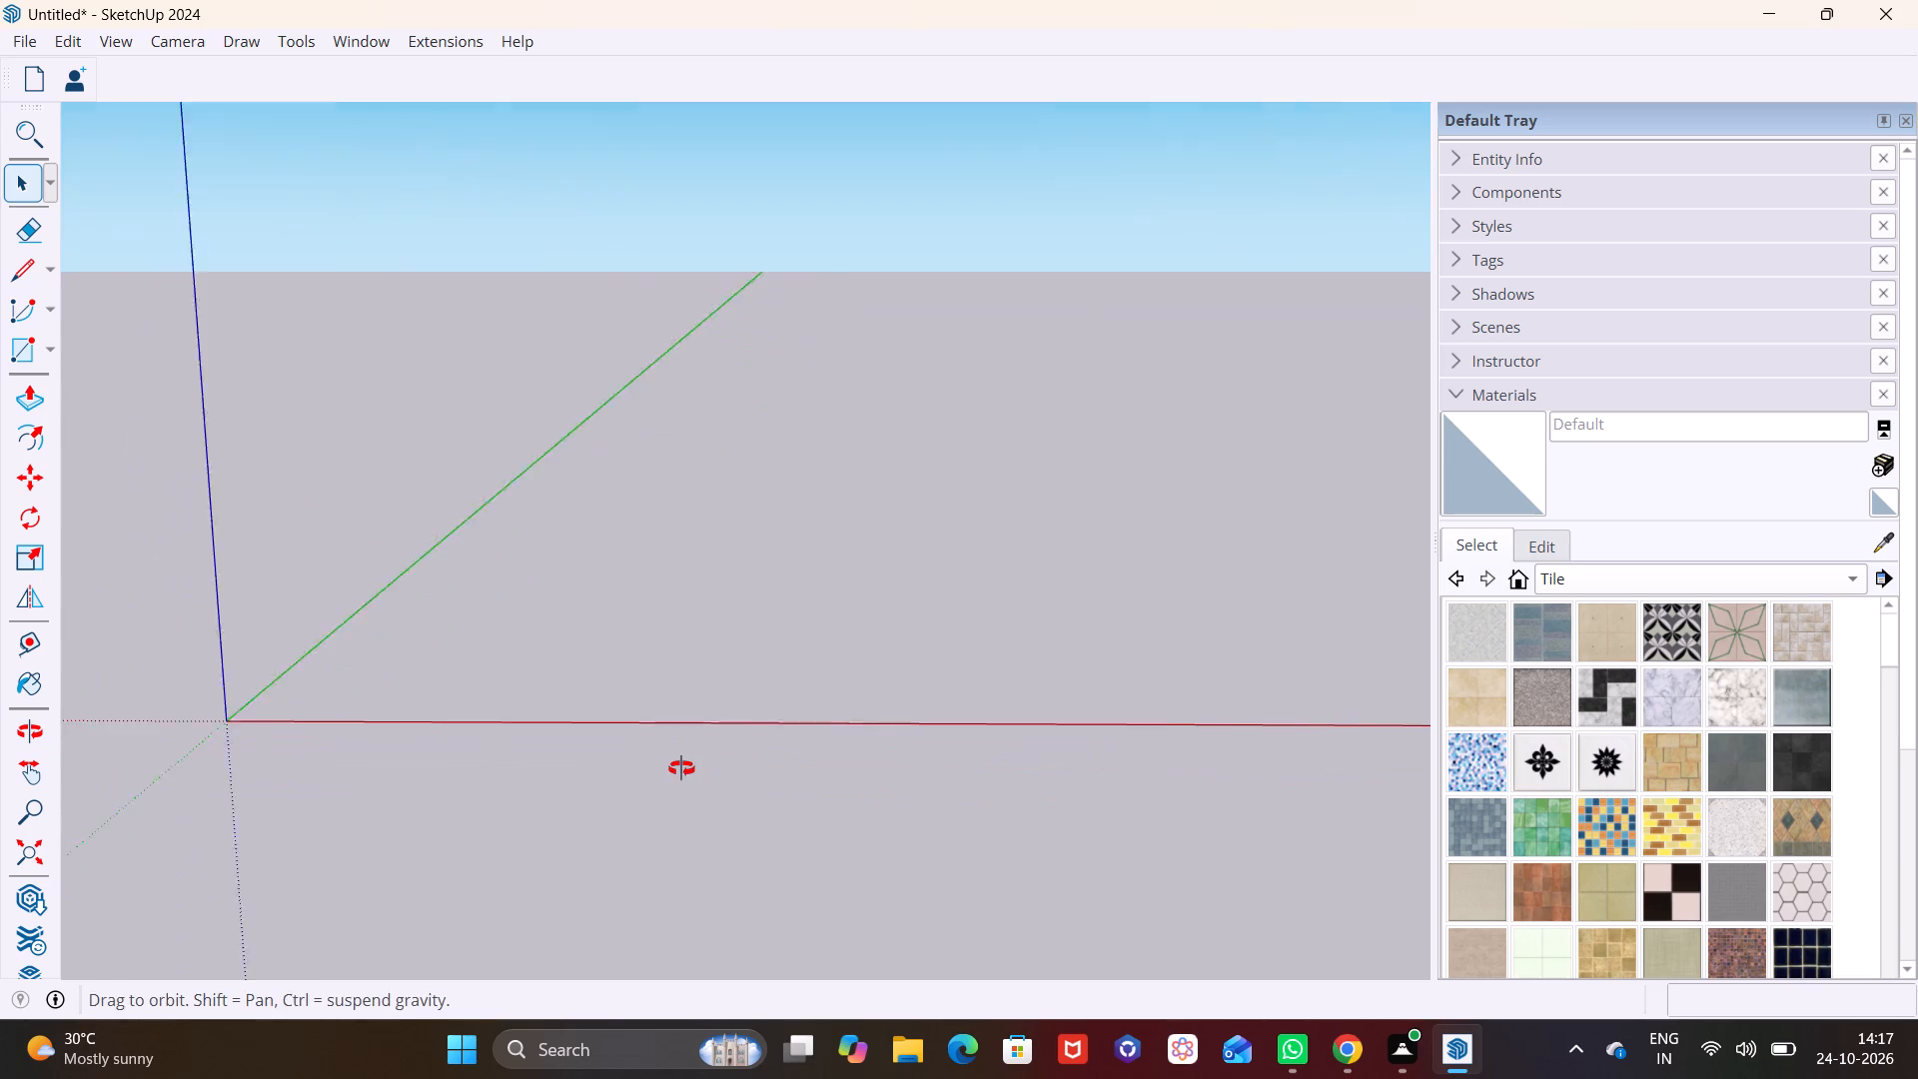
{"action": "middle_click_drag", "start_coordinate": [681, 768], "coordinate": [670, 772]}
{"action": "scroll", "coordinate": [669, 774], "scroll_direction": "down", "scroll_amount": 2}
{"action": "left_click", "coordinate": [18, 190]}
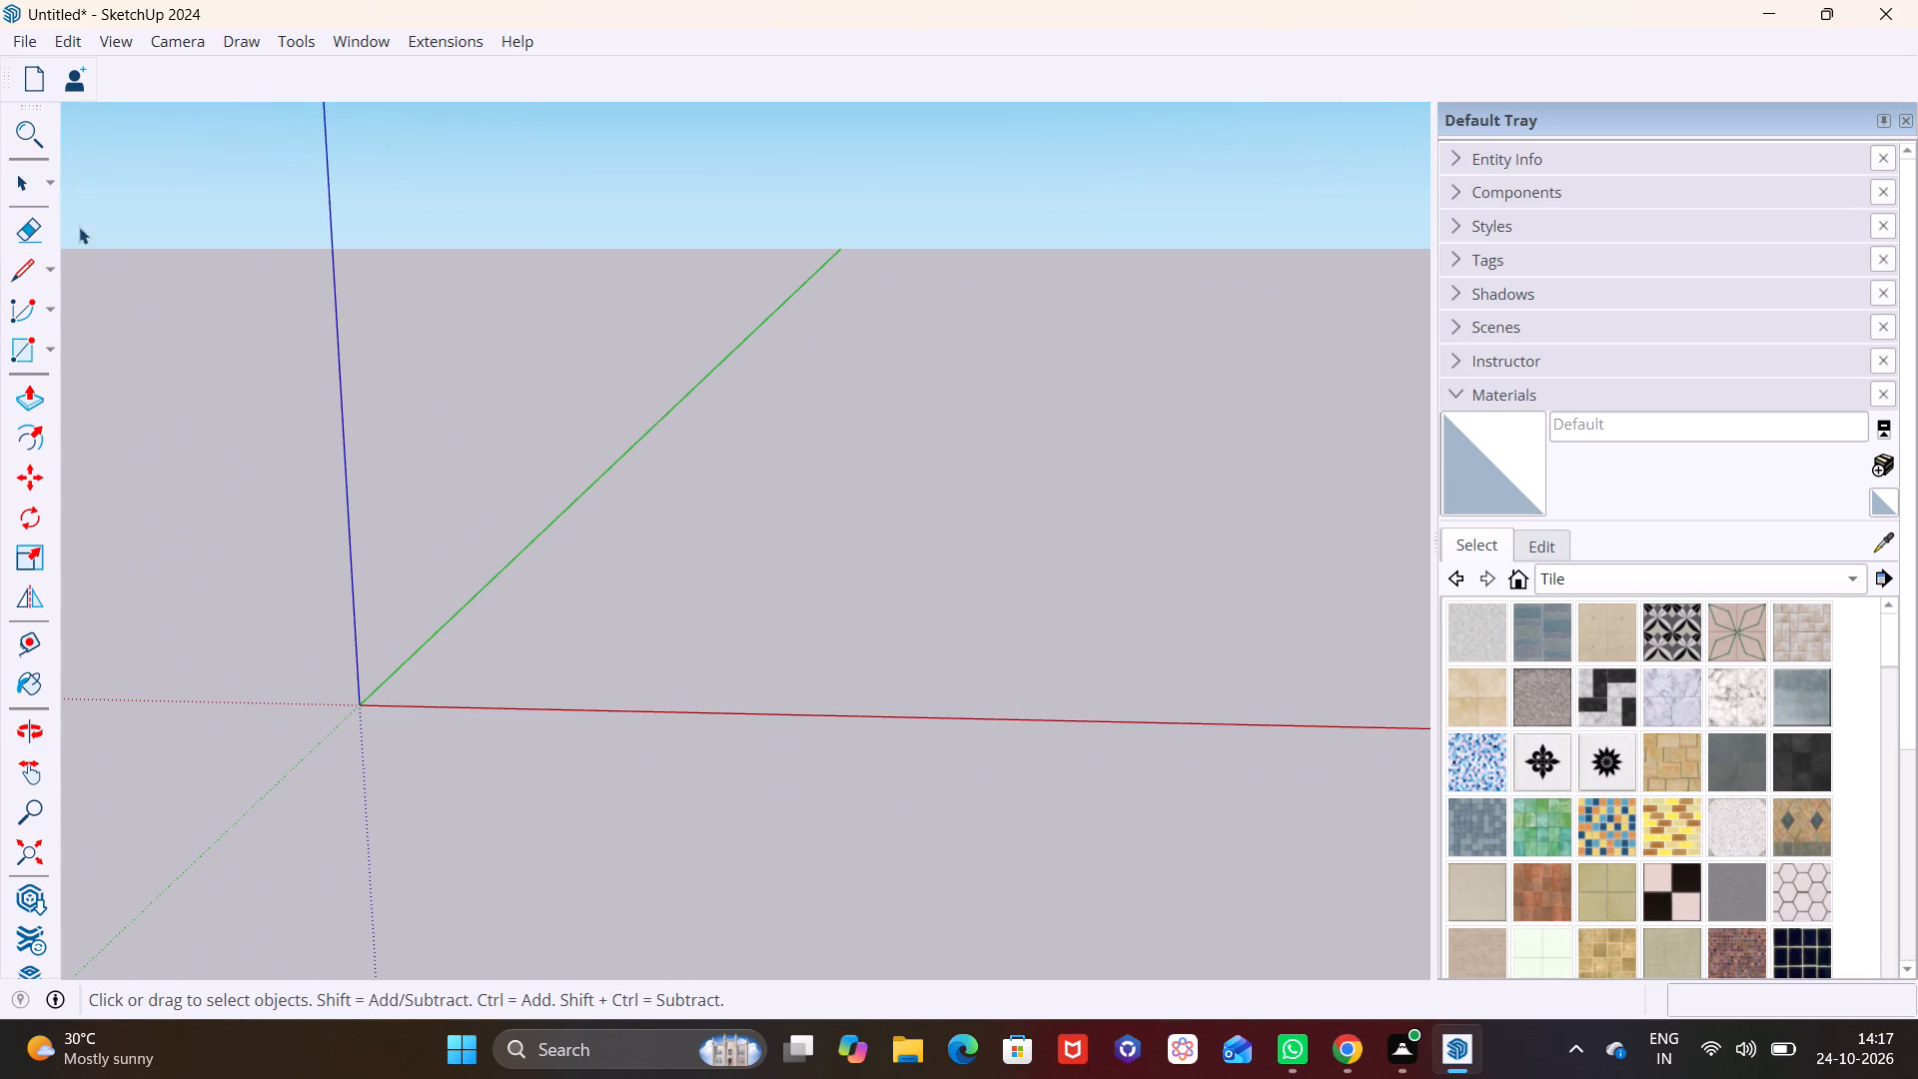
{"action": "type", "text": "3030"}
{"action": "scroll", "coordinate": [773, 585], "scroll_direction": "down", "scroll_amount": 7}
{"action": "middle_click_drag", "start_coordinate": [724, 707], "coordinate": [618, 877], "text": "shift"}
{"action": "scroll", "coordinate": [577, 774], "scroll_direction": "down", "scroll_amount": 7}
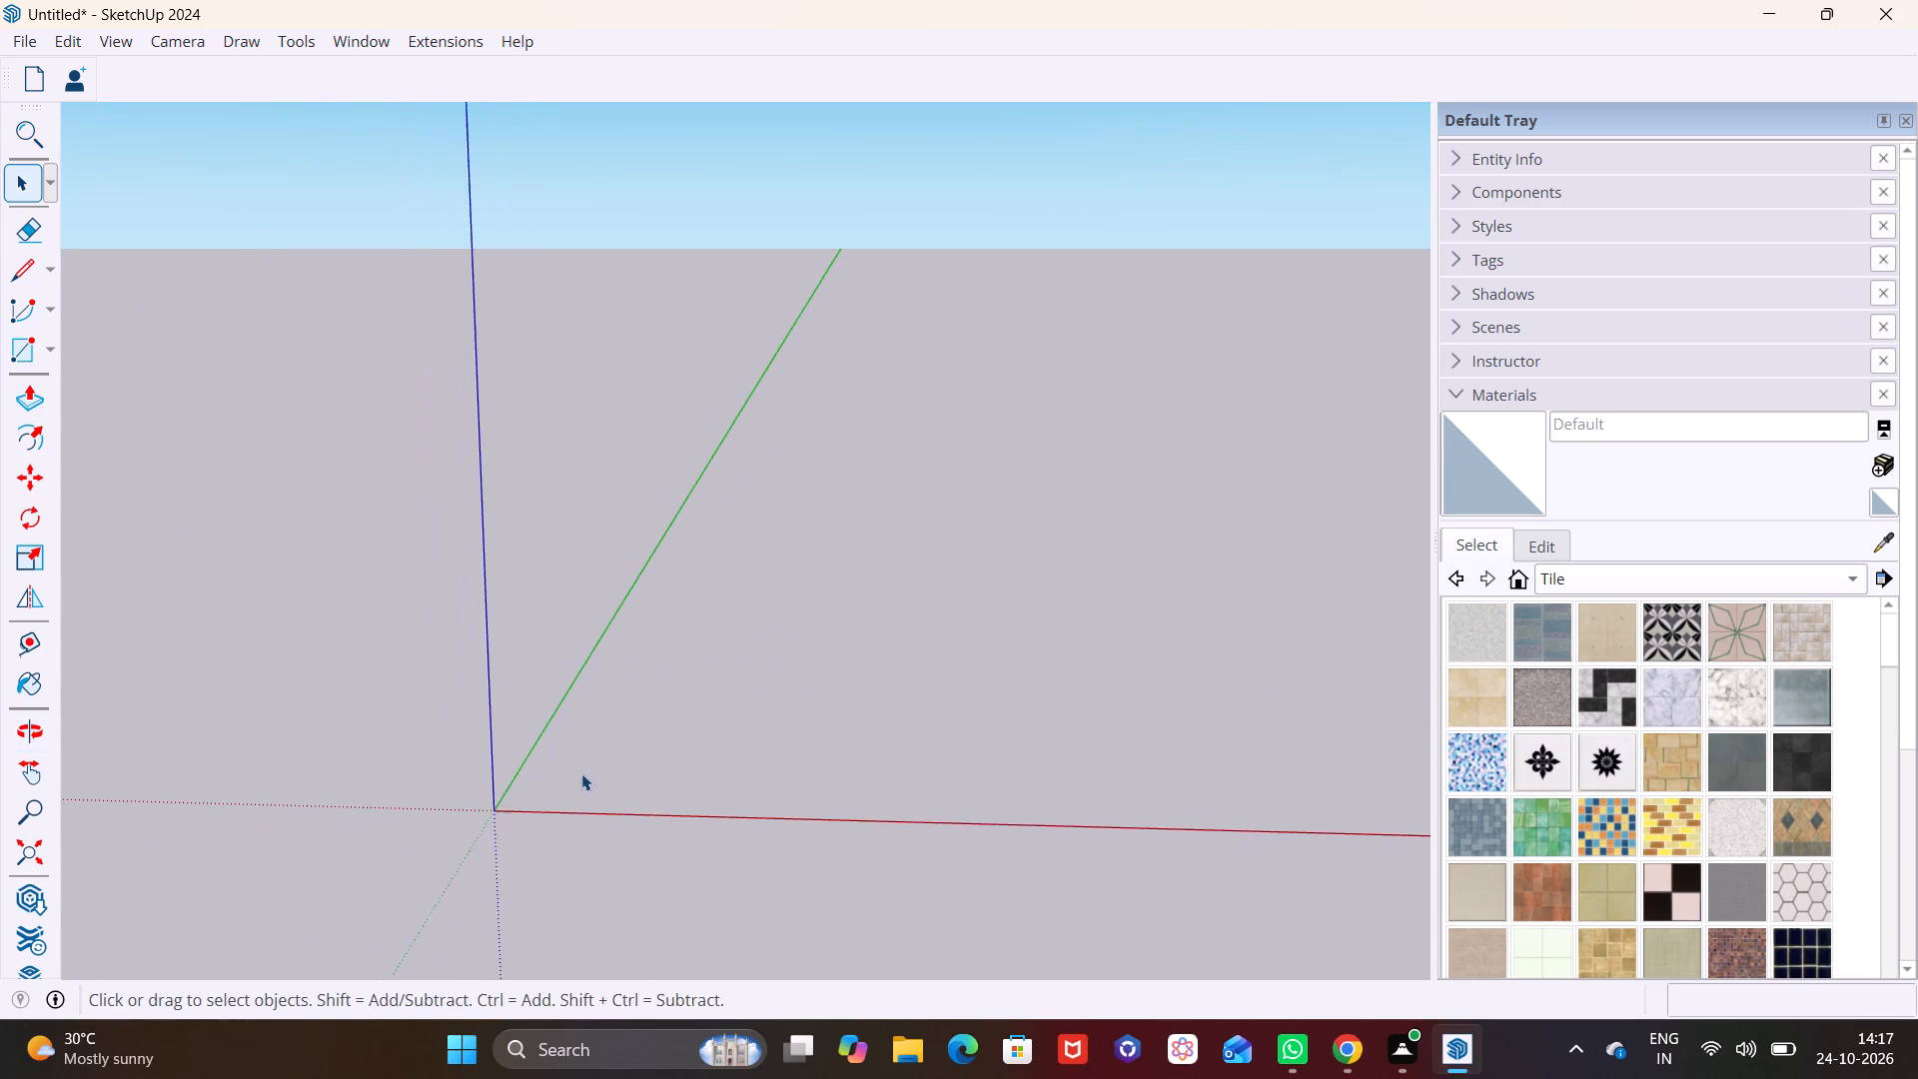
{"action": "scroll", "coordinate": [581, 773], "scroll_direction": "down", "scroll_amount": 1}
Close the untitled model's window.
{"action": "left_click", "coordinate": [1899, 8]}
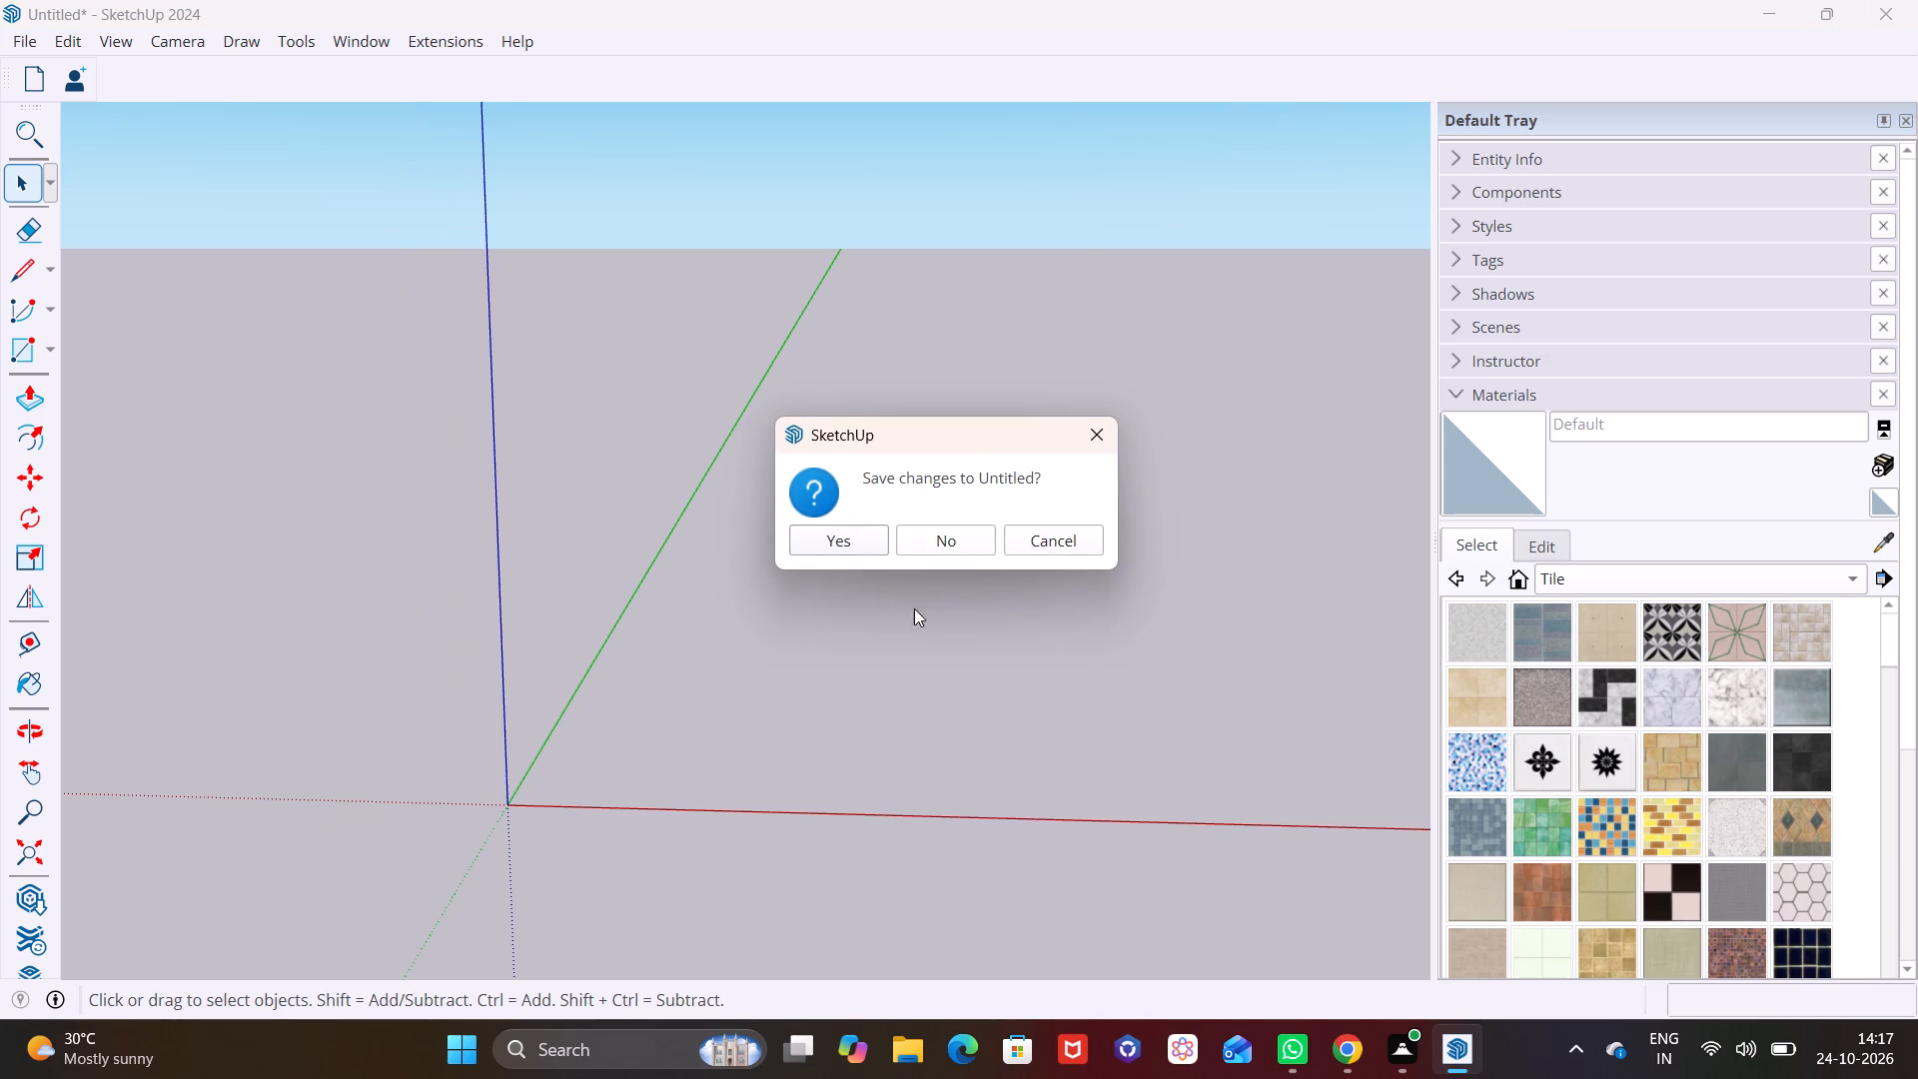
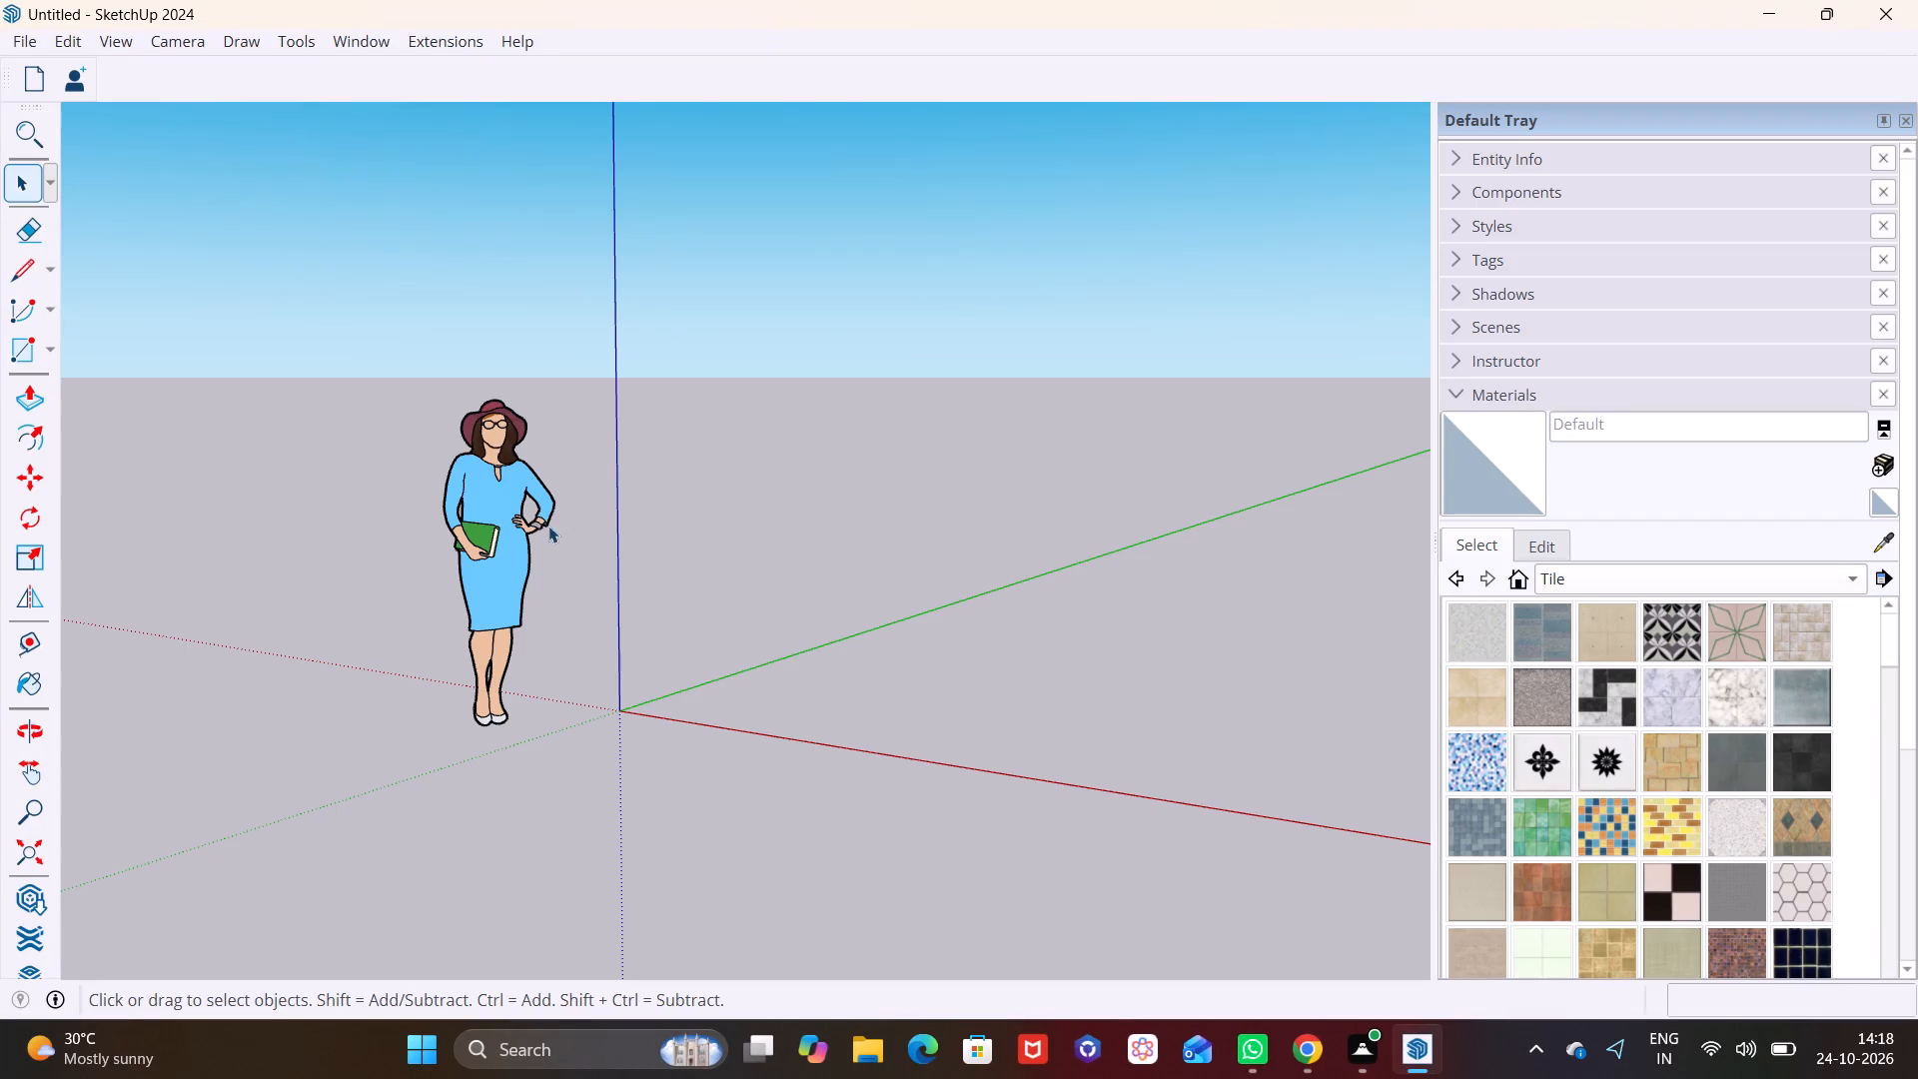
Delete the default human figure standing near the origin.
{"action": "left_click", "coordinate": [528, 531]}
{"action": "key", "text": "Delete"}
Draw a 30' by 50' rectangle on the ground plane between the red and green axes, away from the origin.
{"action": "scroll", "coordinate": [525, 735], "scroll_direction": "down", "scroll_amount": 2}
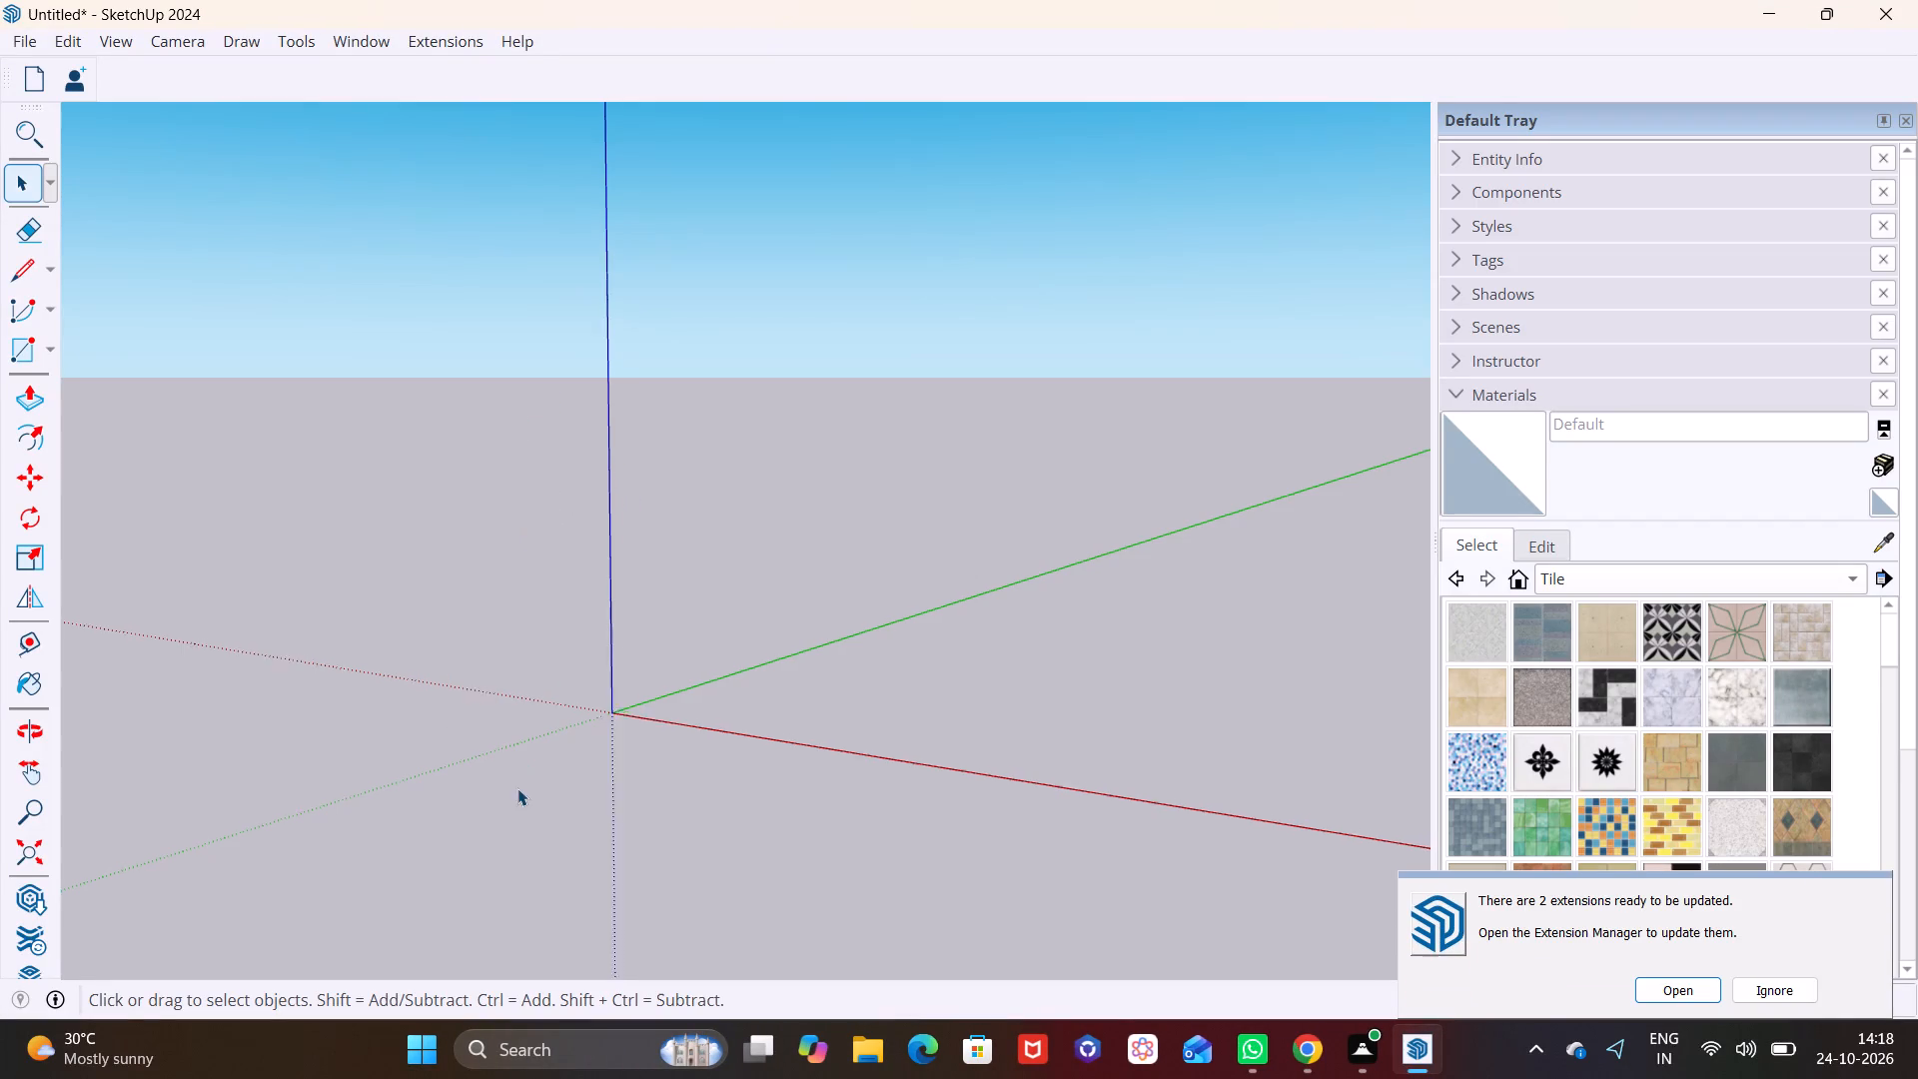
{"action": "scroll", "coordinate": [517, 788], "scroll_direction": "down", "scroll_amount": 6}
{"action": "middle_click_drag", "start_coordinate": [577, 843], "coordinate": [791, 867]}
{"action": "scroll", "coordinate": [782, 846], "scroll_direction": "down", "scroll_amount": 6}
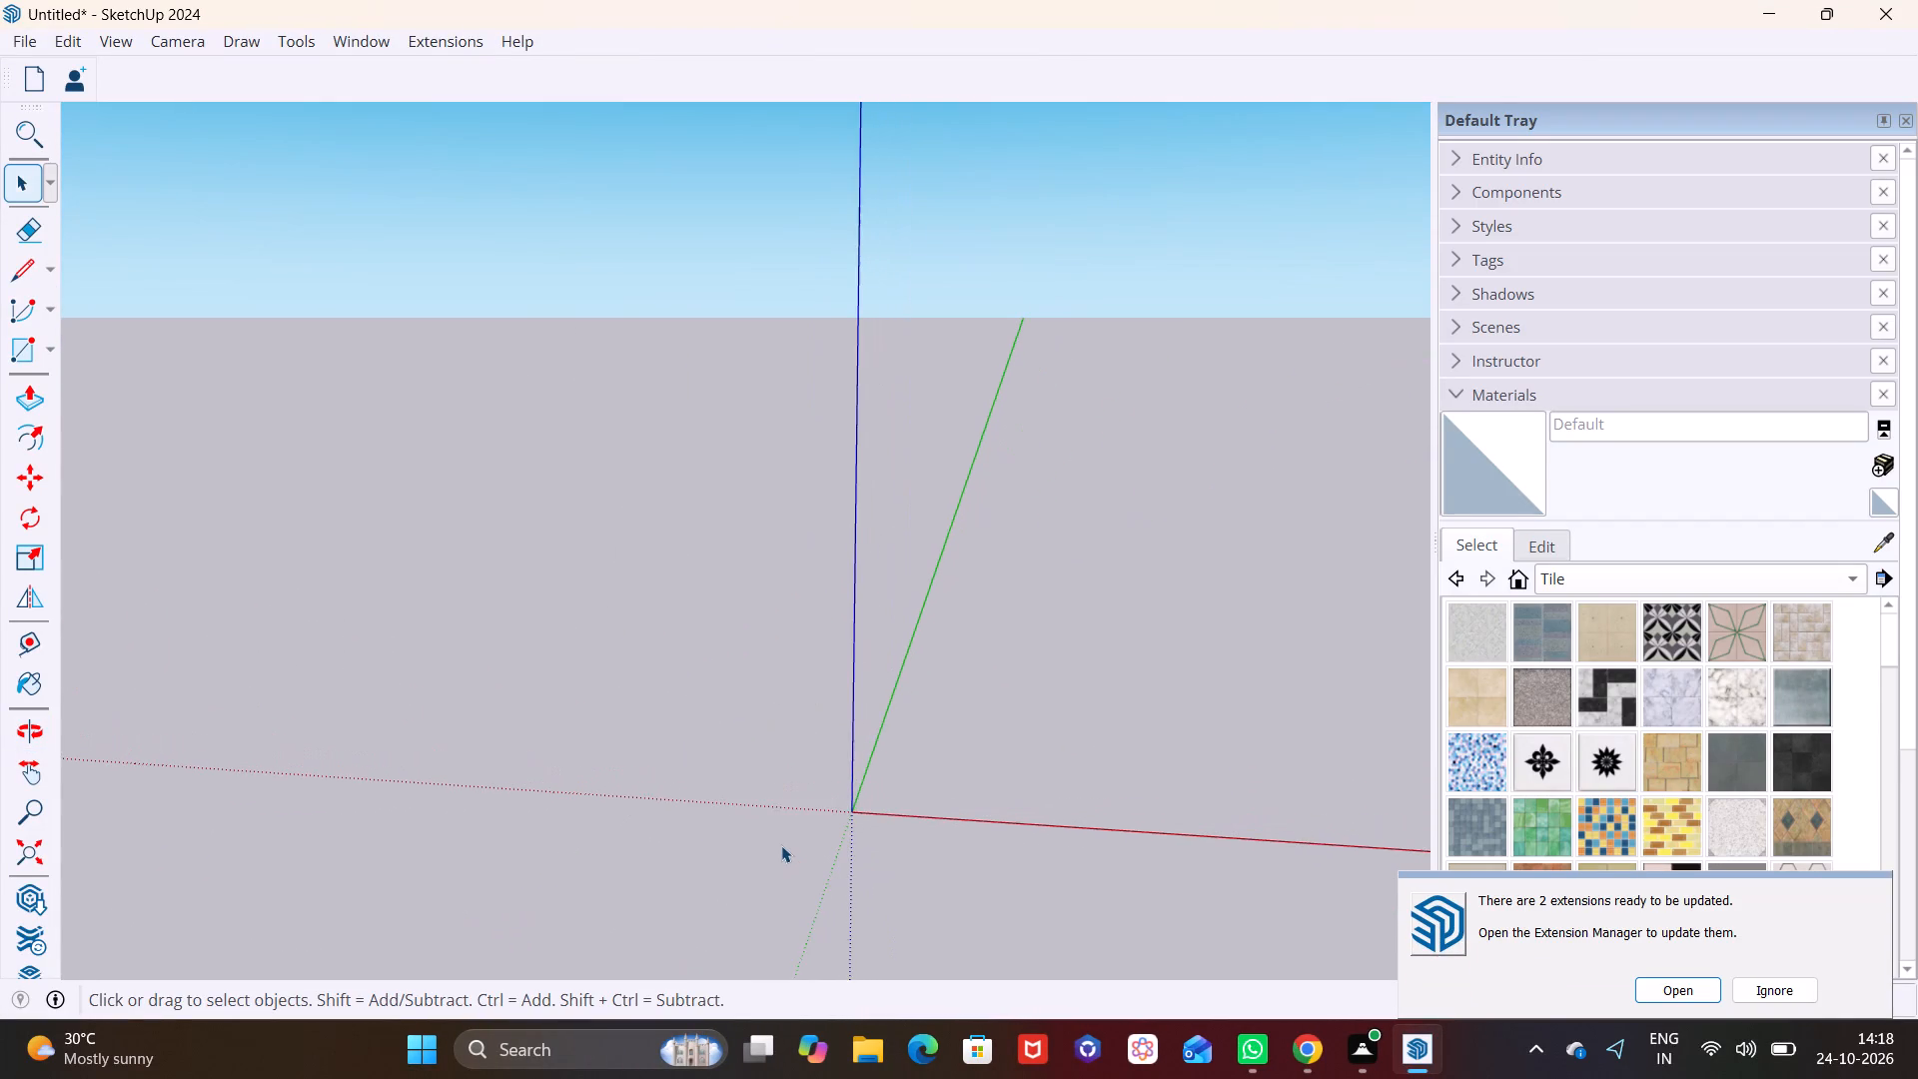
{"action": "scroll", "coordinate": [781, 845], "scroll_direction": "down", "scroll_amount": 1}
{"action": "middle_click_drag", "start_coordinate": [756, 815], "coordinate": [22, 815], "text": "shift"}
{"action": "scroll", "coordinate": [22, 815], "scroll_direction": "down", "scroll_amount": 6, "text": "shift"}
{"action": "middle_click_drag", "start_coordinate": [648, 799], "coordinate": [755, 831]}
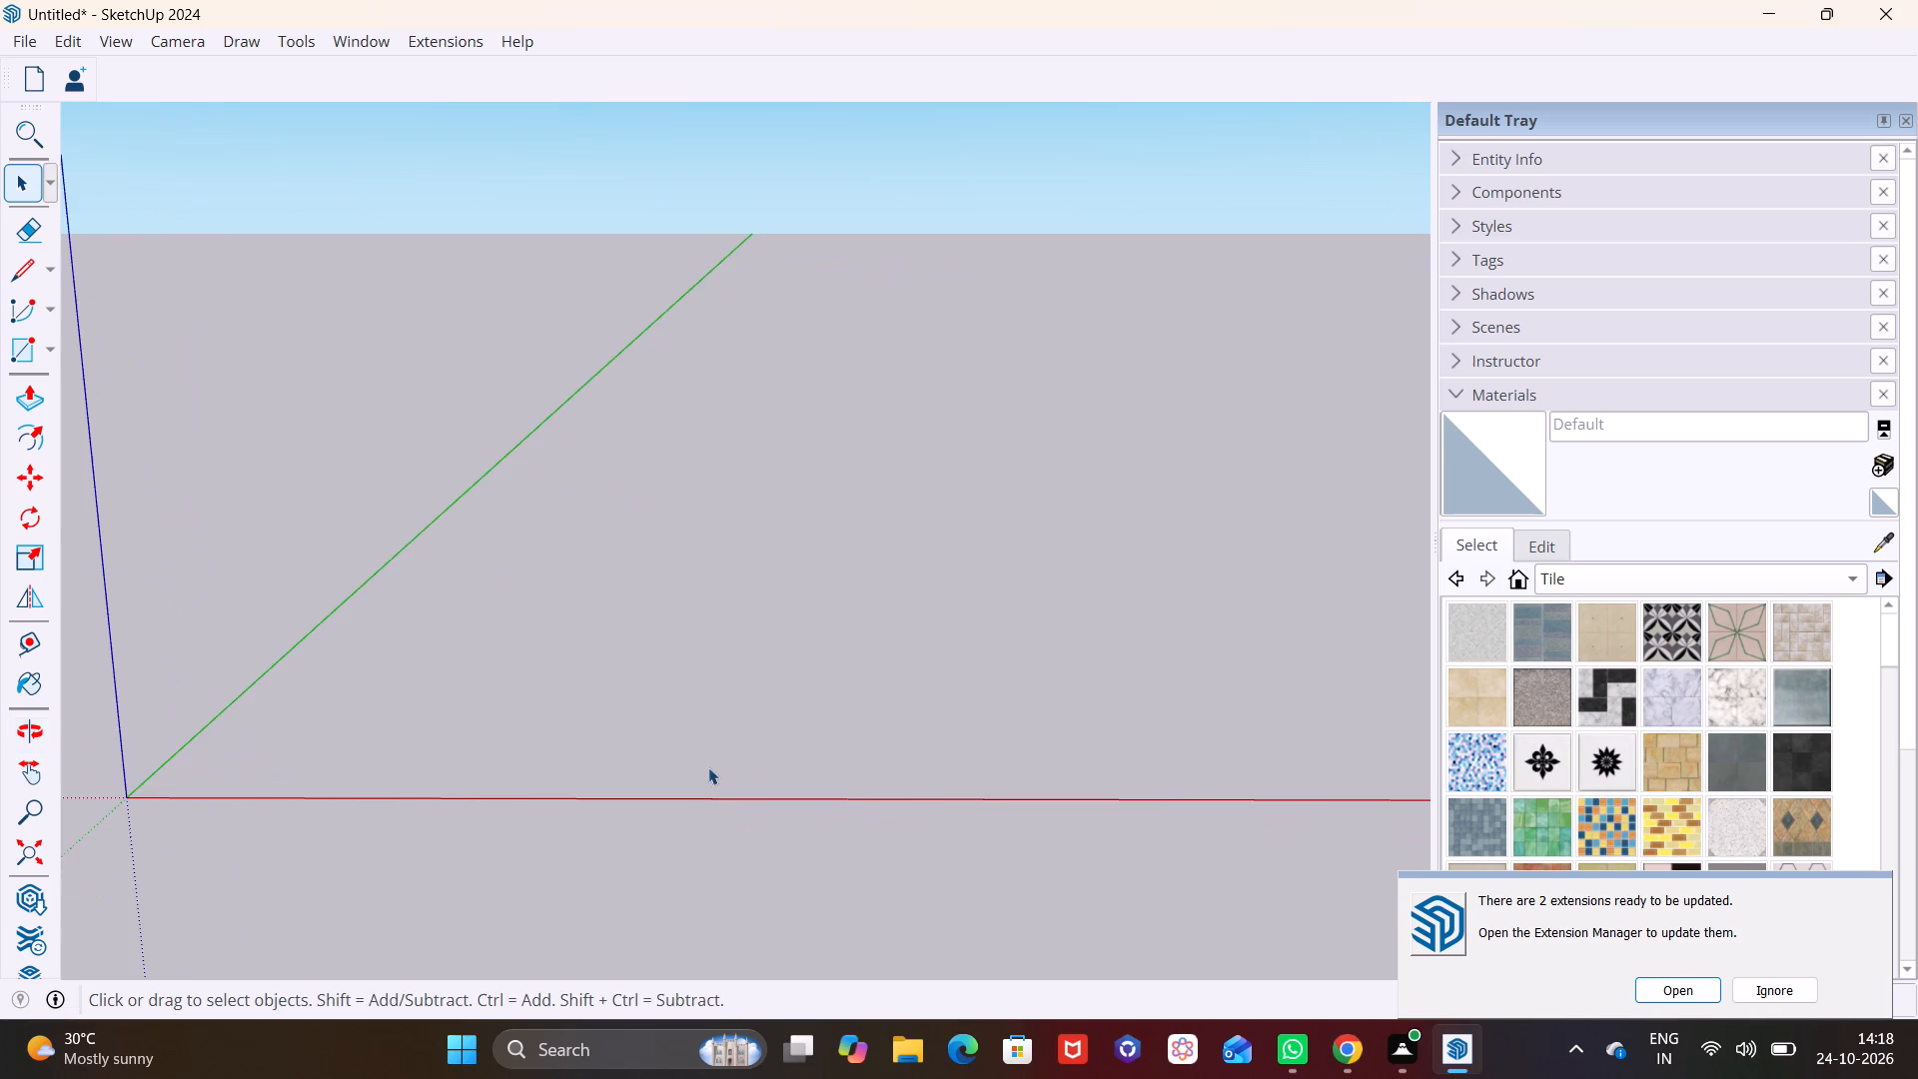
{"action": "scroll", "coordinate": [708, 767], "scroll_direction": "down", "scroll_amount": 4}
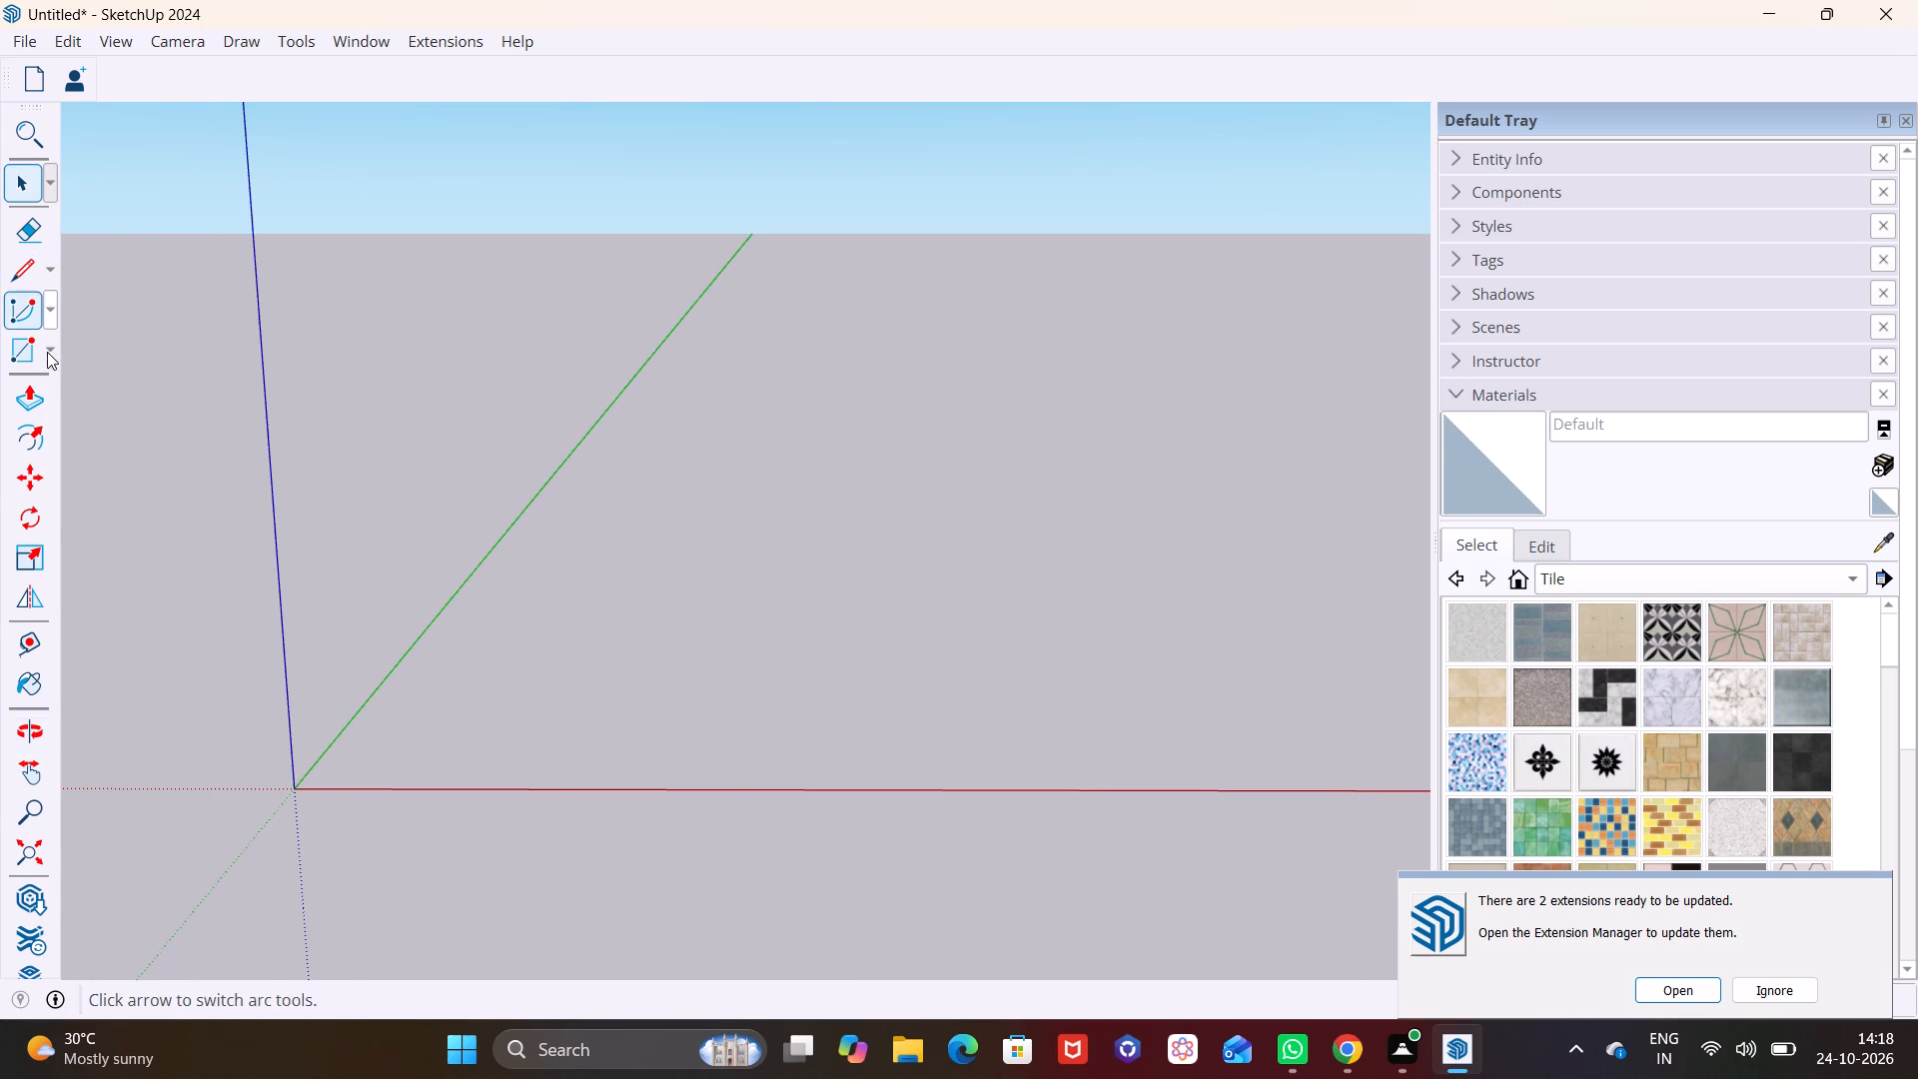
{"action": "left_click", "coordinate": [47, 352]}
{"action": "left_click", "coordinate": [67, 386]}
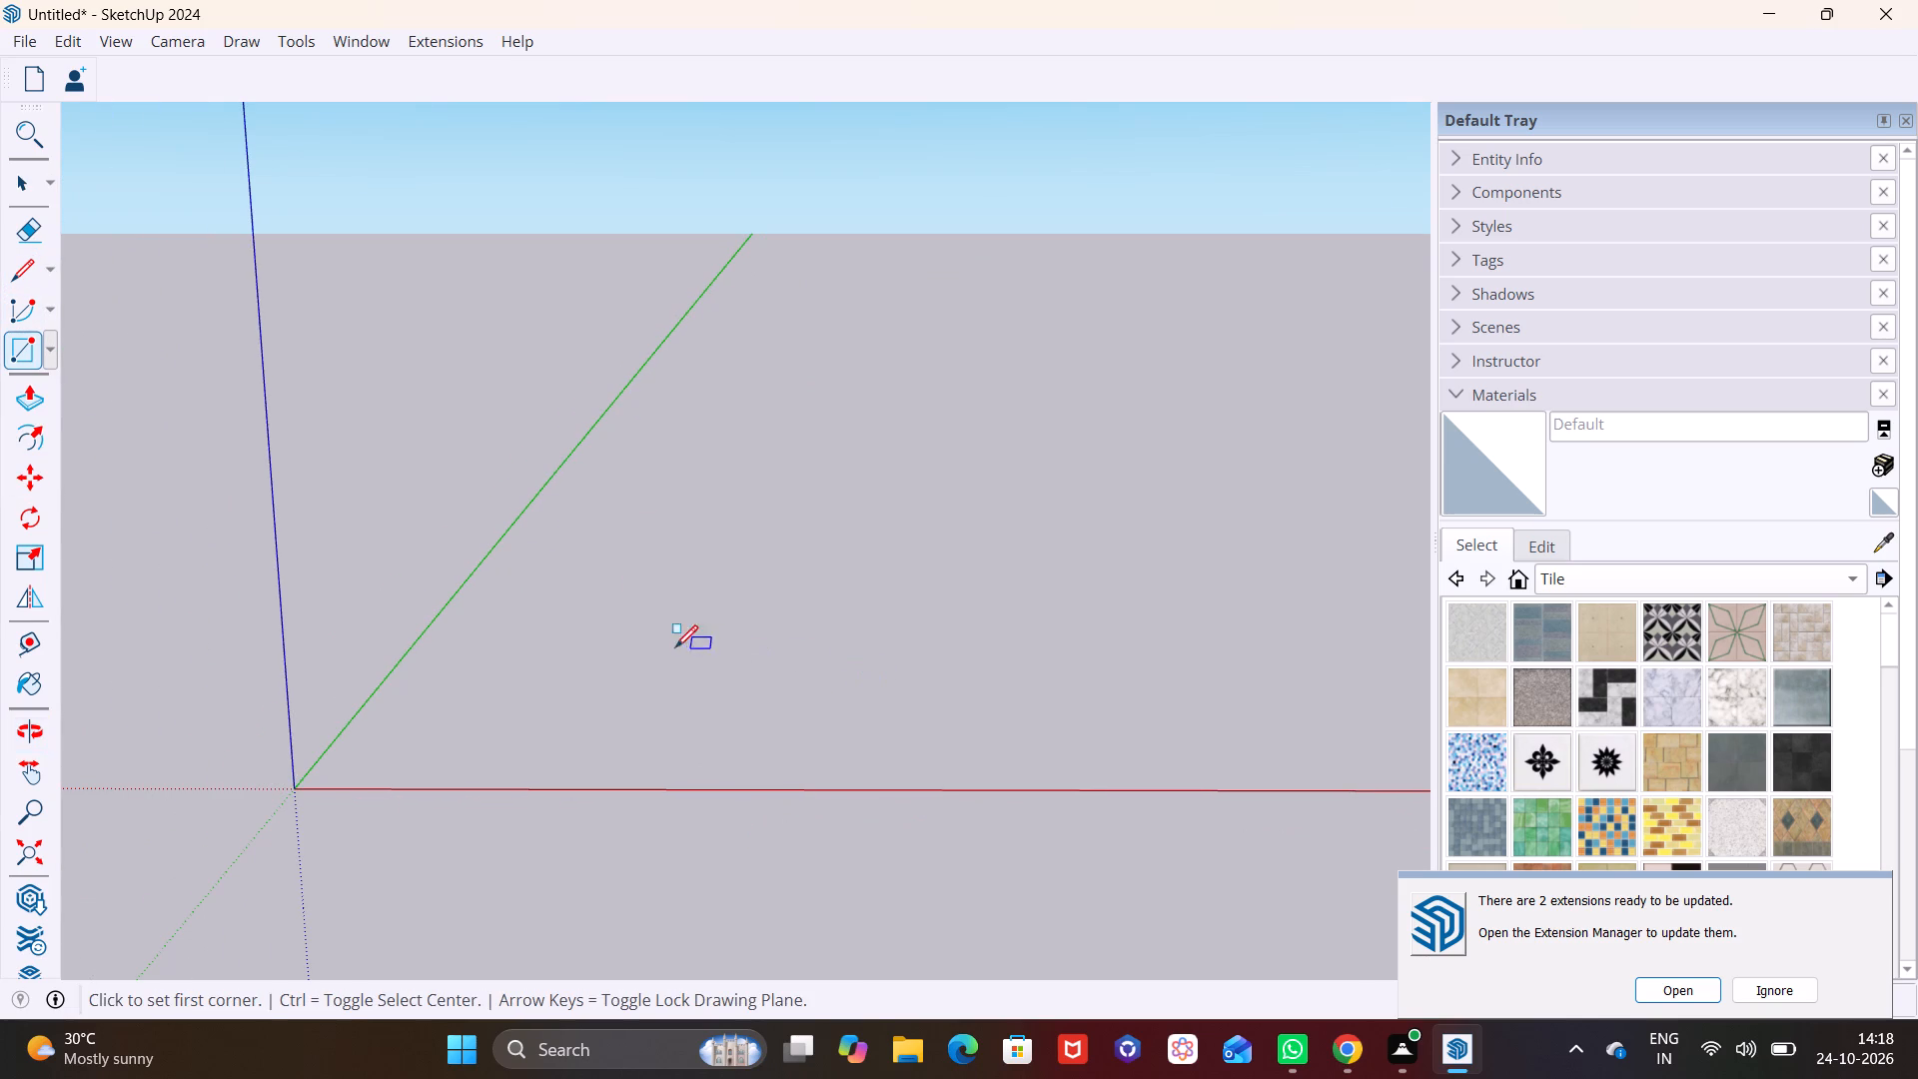
{"action": "left_click", "coordinate": [657, 644]}
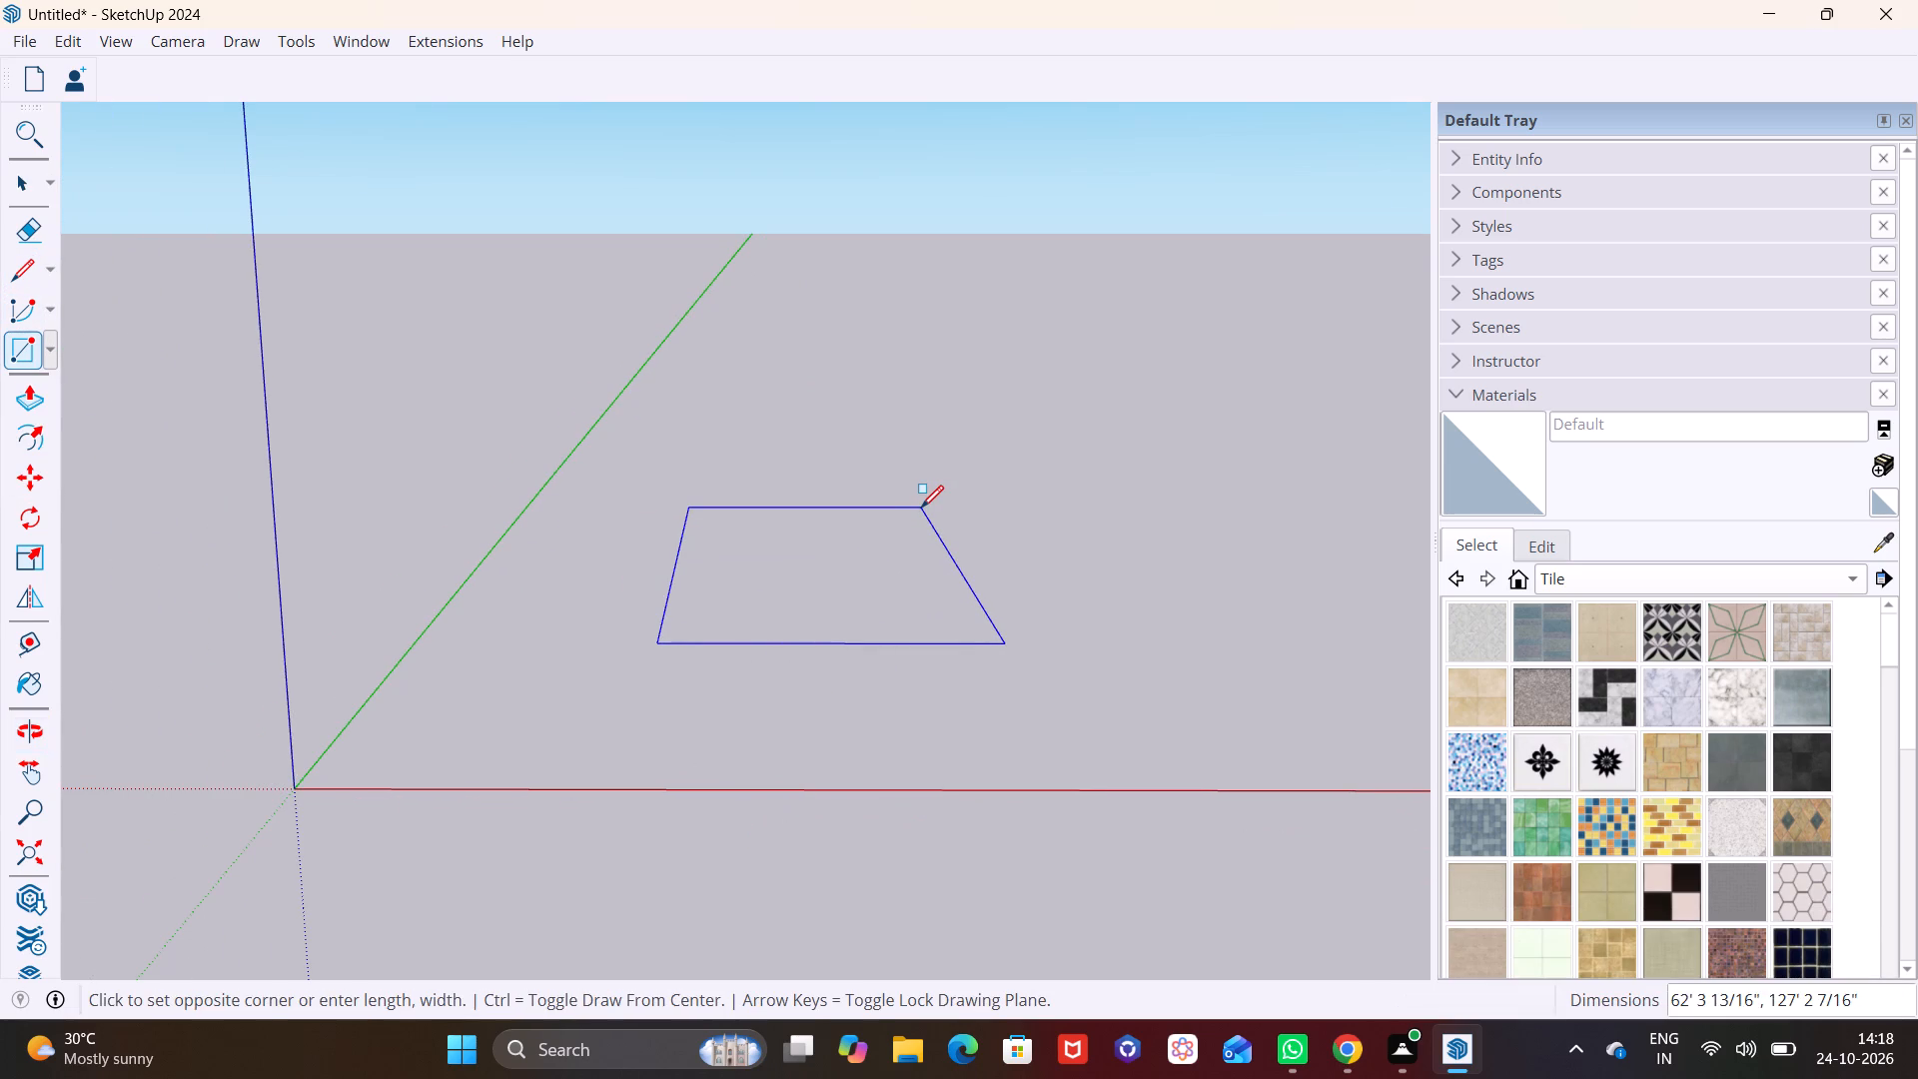
{"action": "type", "text": "30',"}
{"action": "type", "text": "50'"}
{"action": "key", "text": "Return"}
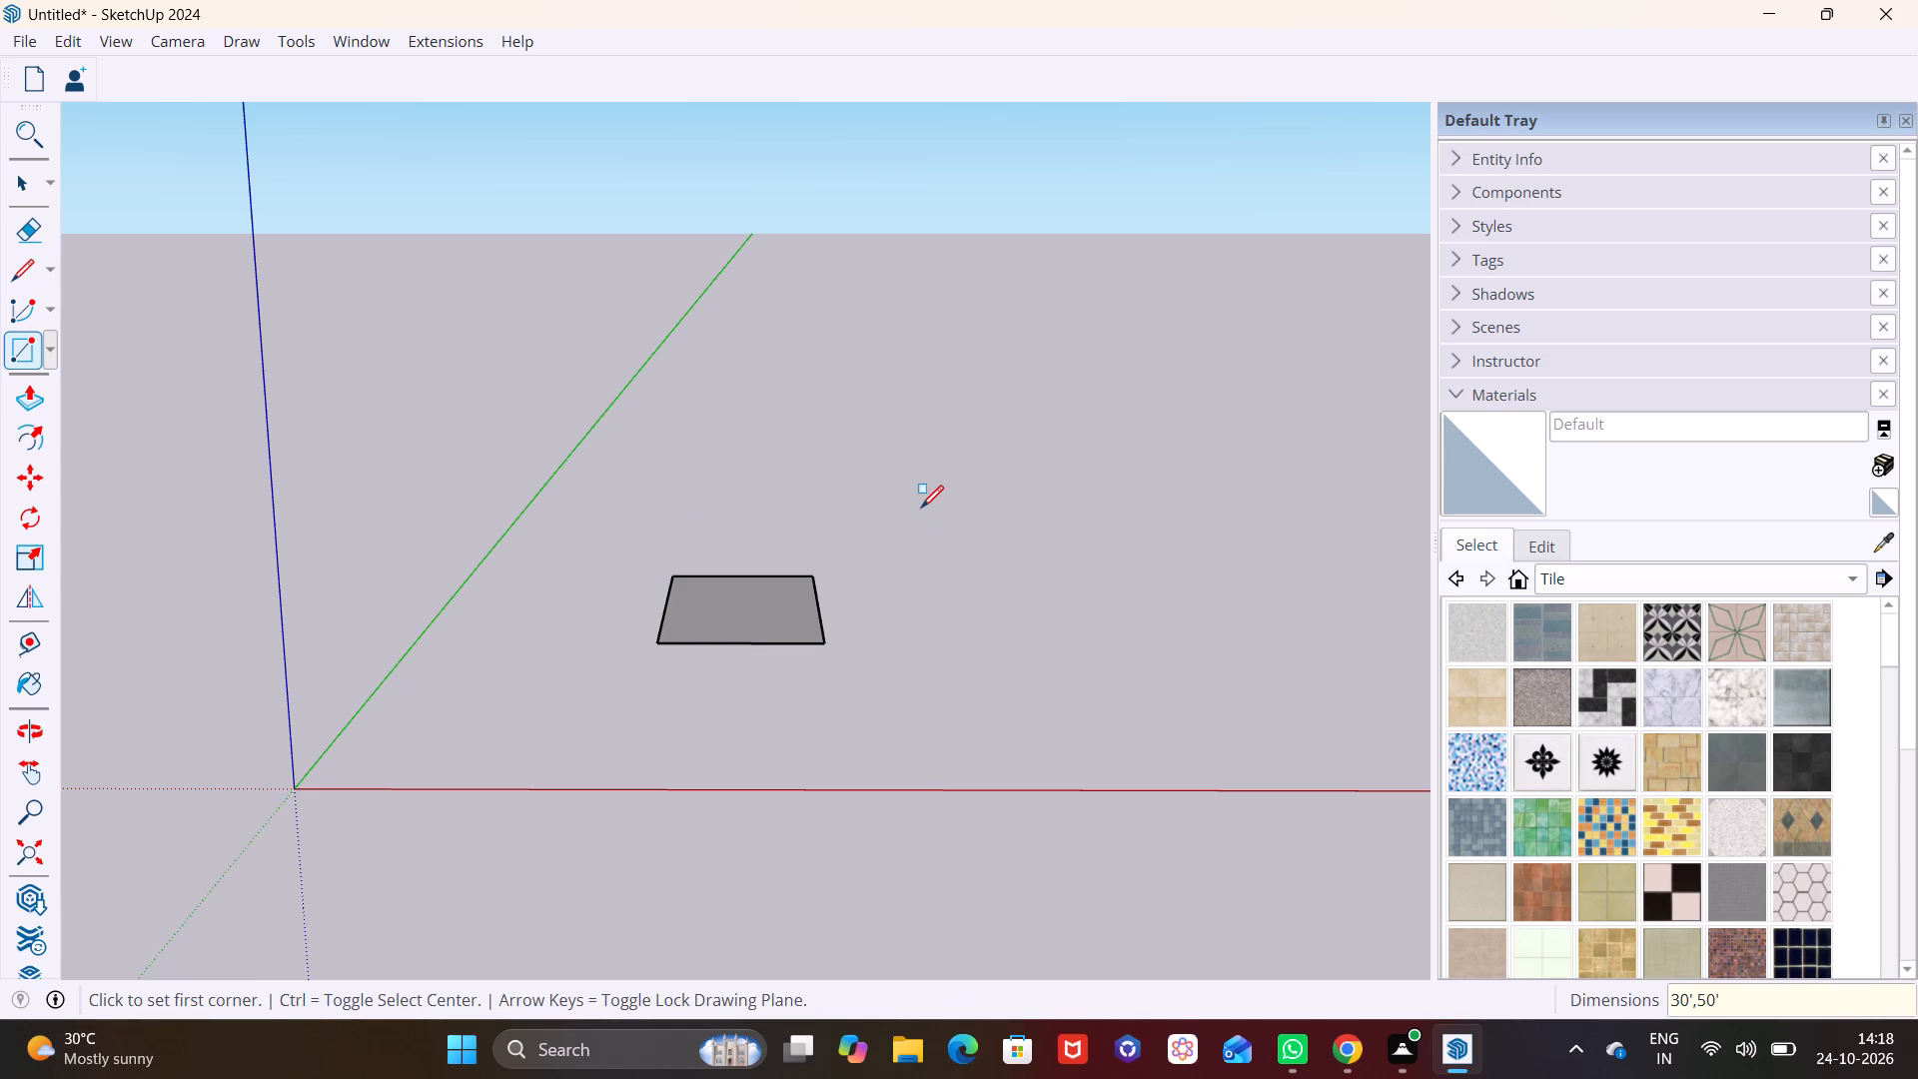
{"action": "key", "text": "space"}
{"action": "left_click", "coordinate": [904, 623]}
Offset the rectangle's edges inward by 9" to outline the wall thickness.
{"action": "middle_click_drag", "start_coordinate": [863, 630], "coordinate": [764, 809]}
{"action": "scroll", "coordinate": [712, 574], "scroll_direction": "up", "scroll_amount": 5}
{"action": "middle_click_drag", "start_coordinate": [711, 679], "coordinate": [742, 775]}
{"action": "scroll", "coordinate": [743, 709], "scroll_direction": "down", "scroll_amount": 3}
{"action": "left_click", "coordinate": [45, 431]}
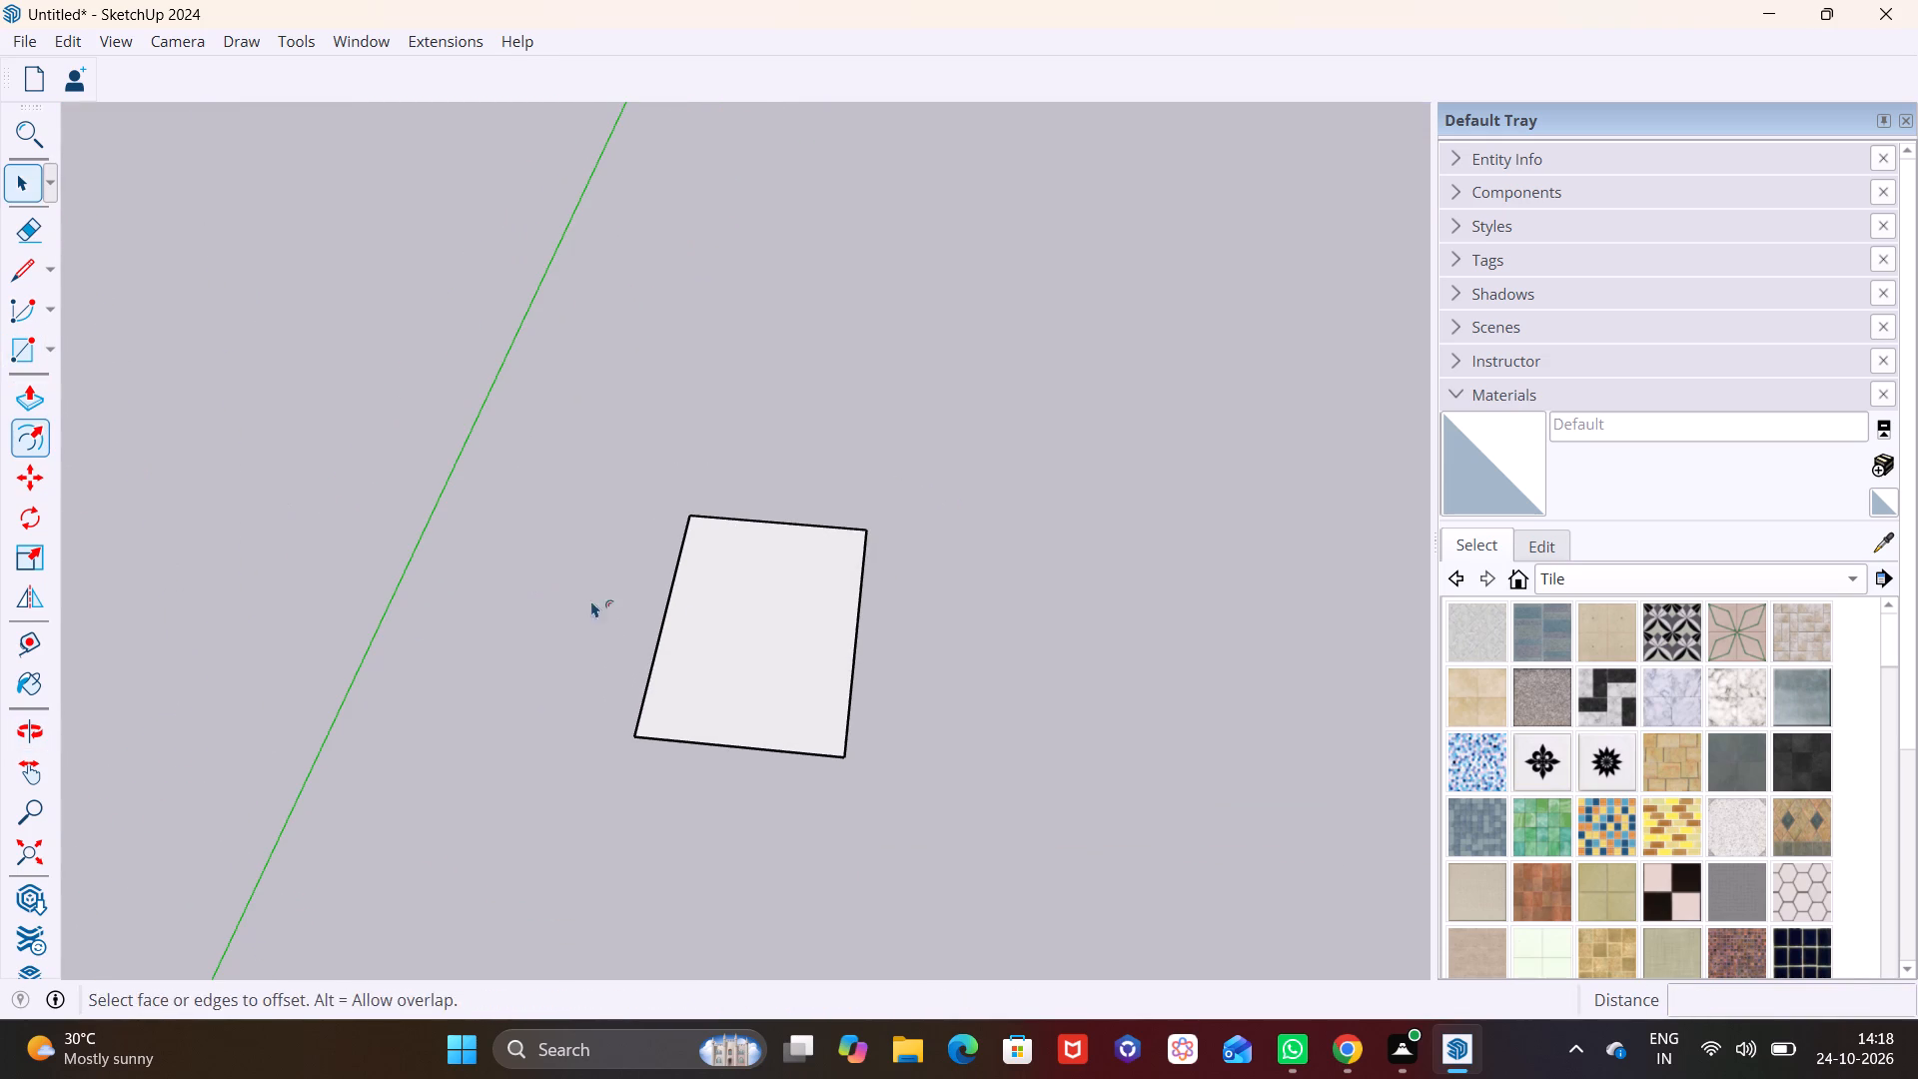
{"action": "left_click", "coordinate": [740, 626]}
{"action": "type", "text": "9\""}
{"action": "key", "text": "Return"}
Inspect the rectangle and its inner offset outline up close and from several angles.
{"action": "scroll", "coordinate": [831, 683], "scroll_direction": "up", "scroll_amount": 7}
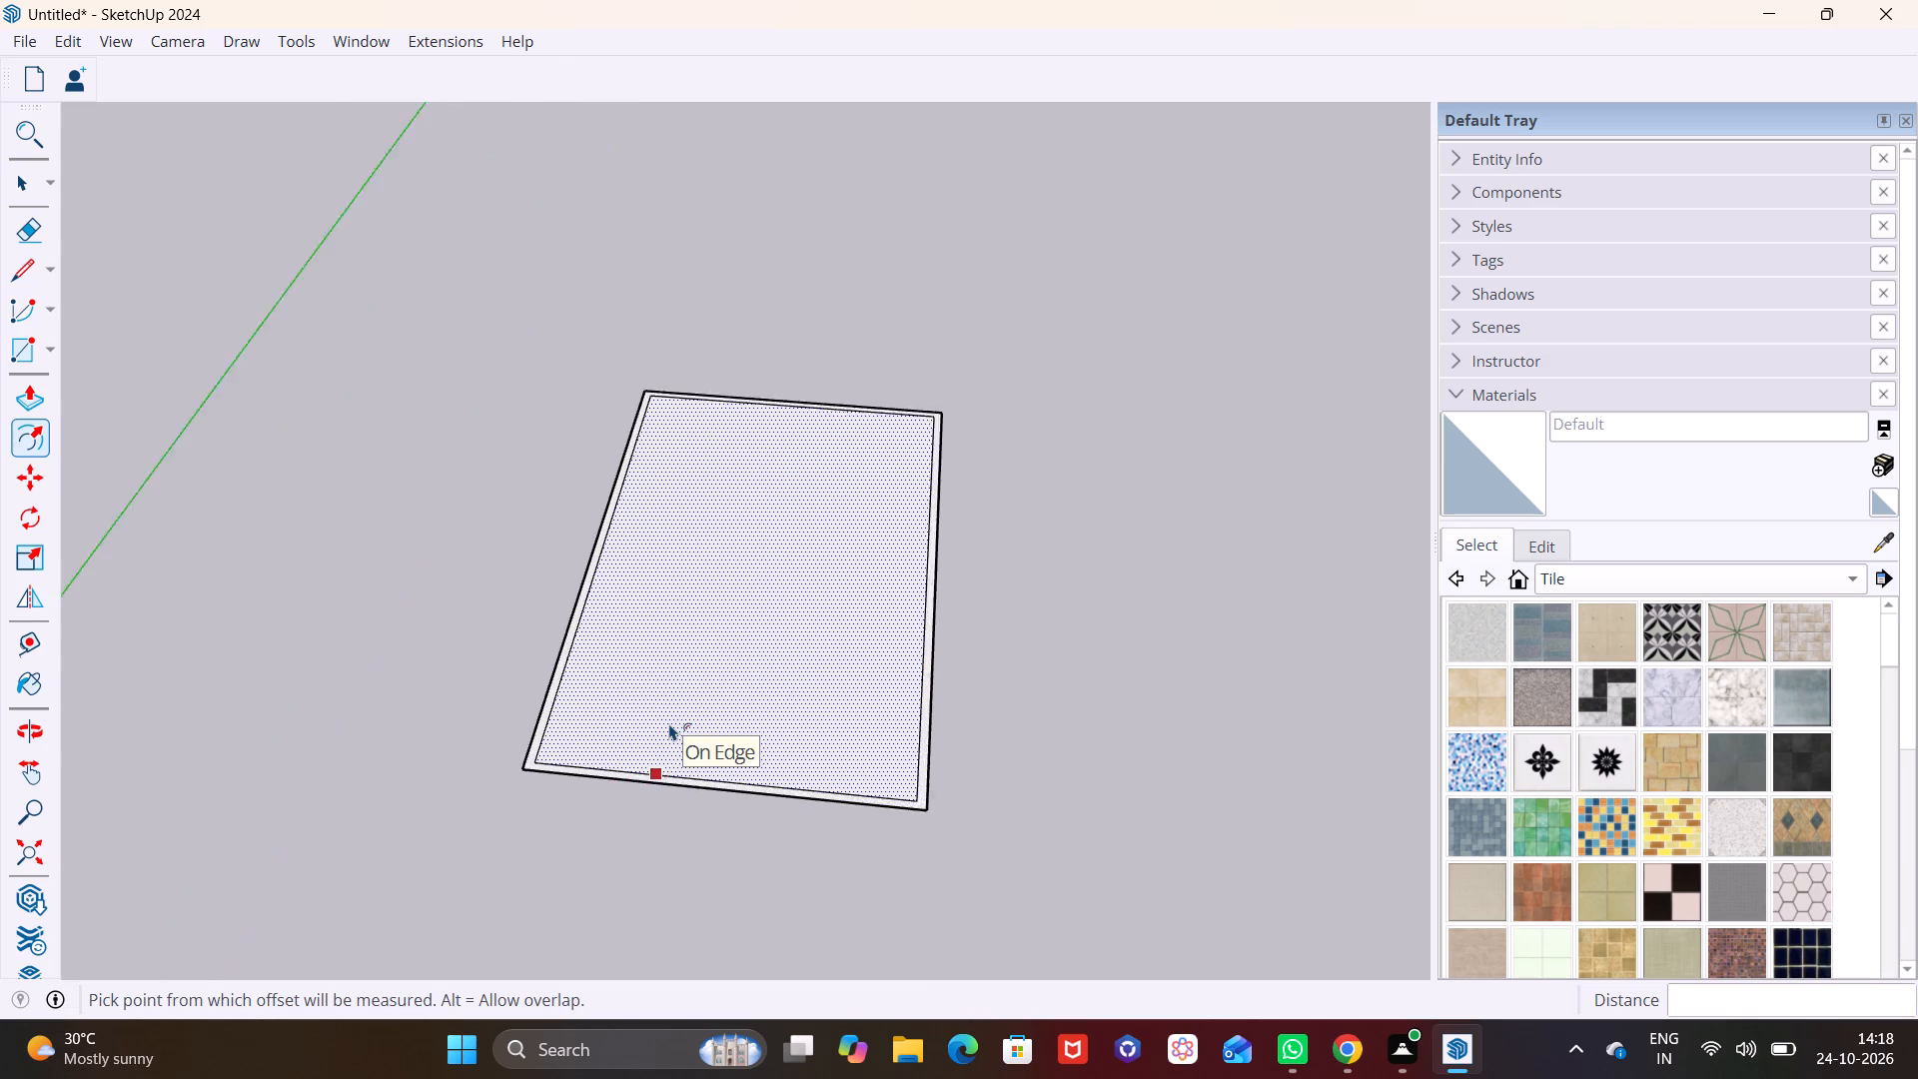
{"action": "scroll", "coordinate": [669, 723], "scroll_direction": "up", "scroll_amount": 1}
{"action": "middle_click_drag", "start_coordinate": [621, 726], "coordinate": [549, 720]}
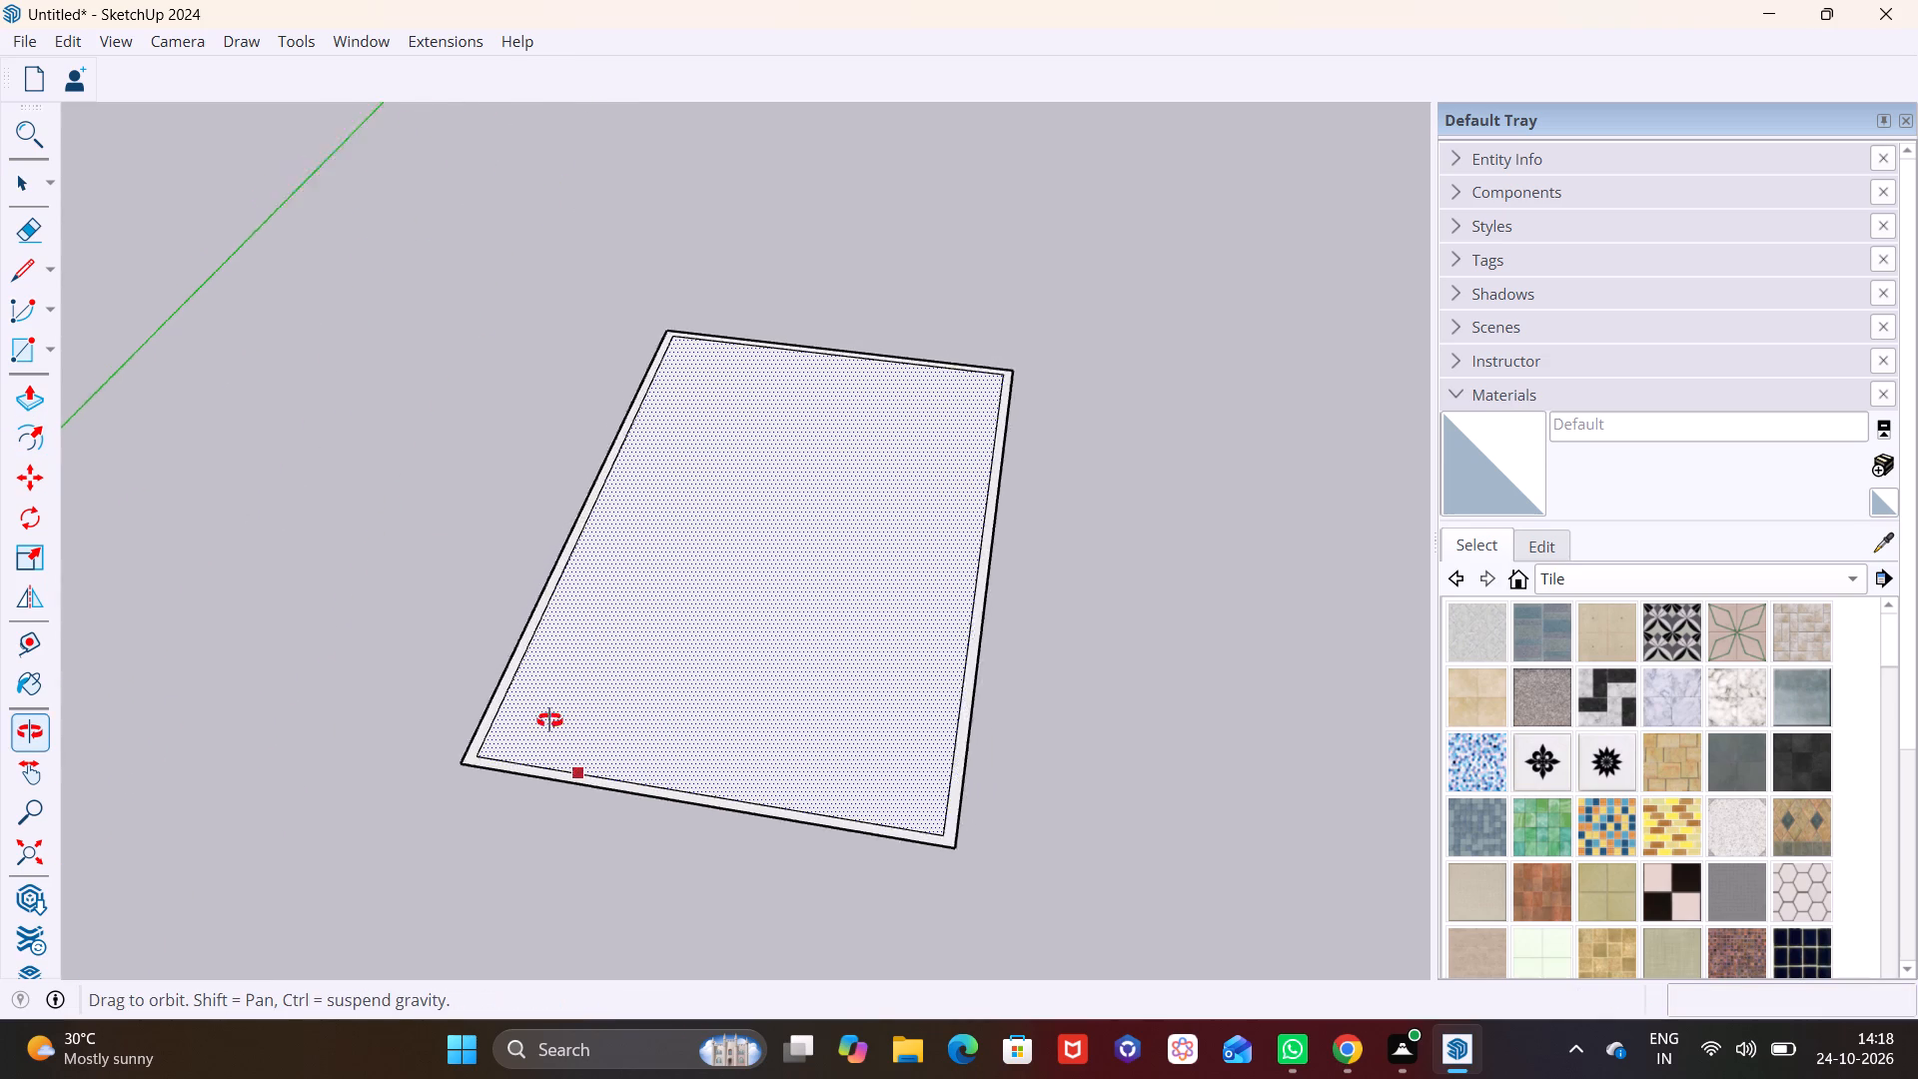
{"action": "middle_click_drag", "start_coordinate": [549, 720], "coordinate": [454, 667]}
{"action": "middle_click_drag", "start_coordinate": [595, 707], "coordinate": [587, 531]}
{"action": "scroll", "coordinate": [763, 647], "scroll_direction": "down", "scroll_amount": 1}
{"action": "middle_click_drag", "start_coordinate": [755, 660], "coordinate": [636, 700]}
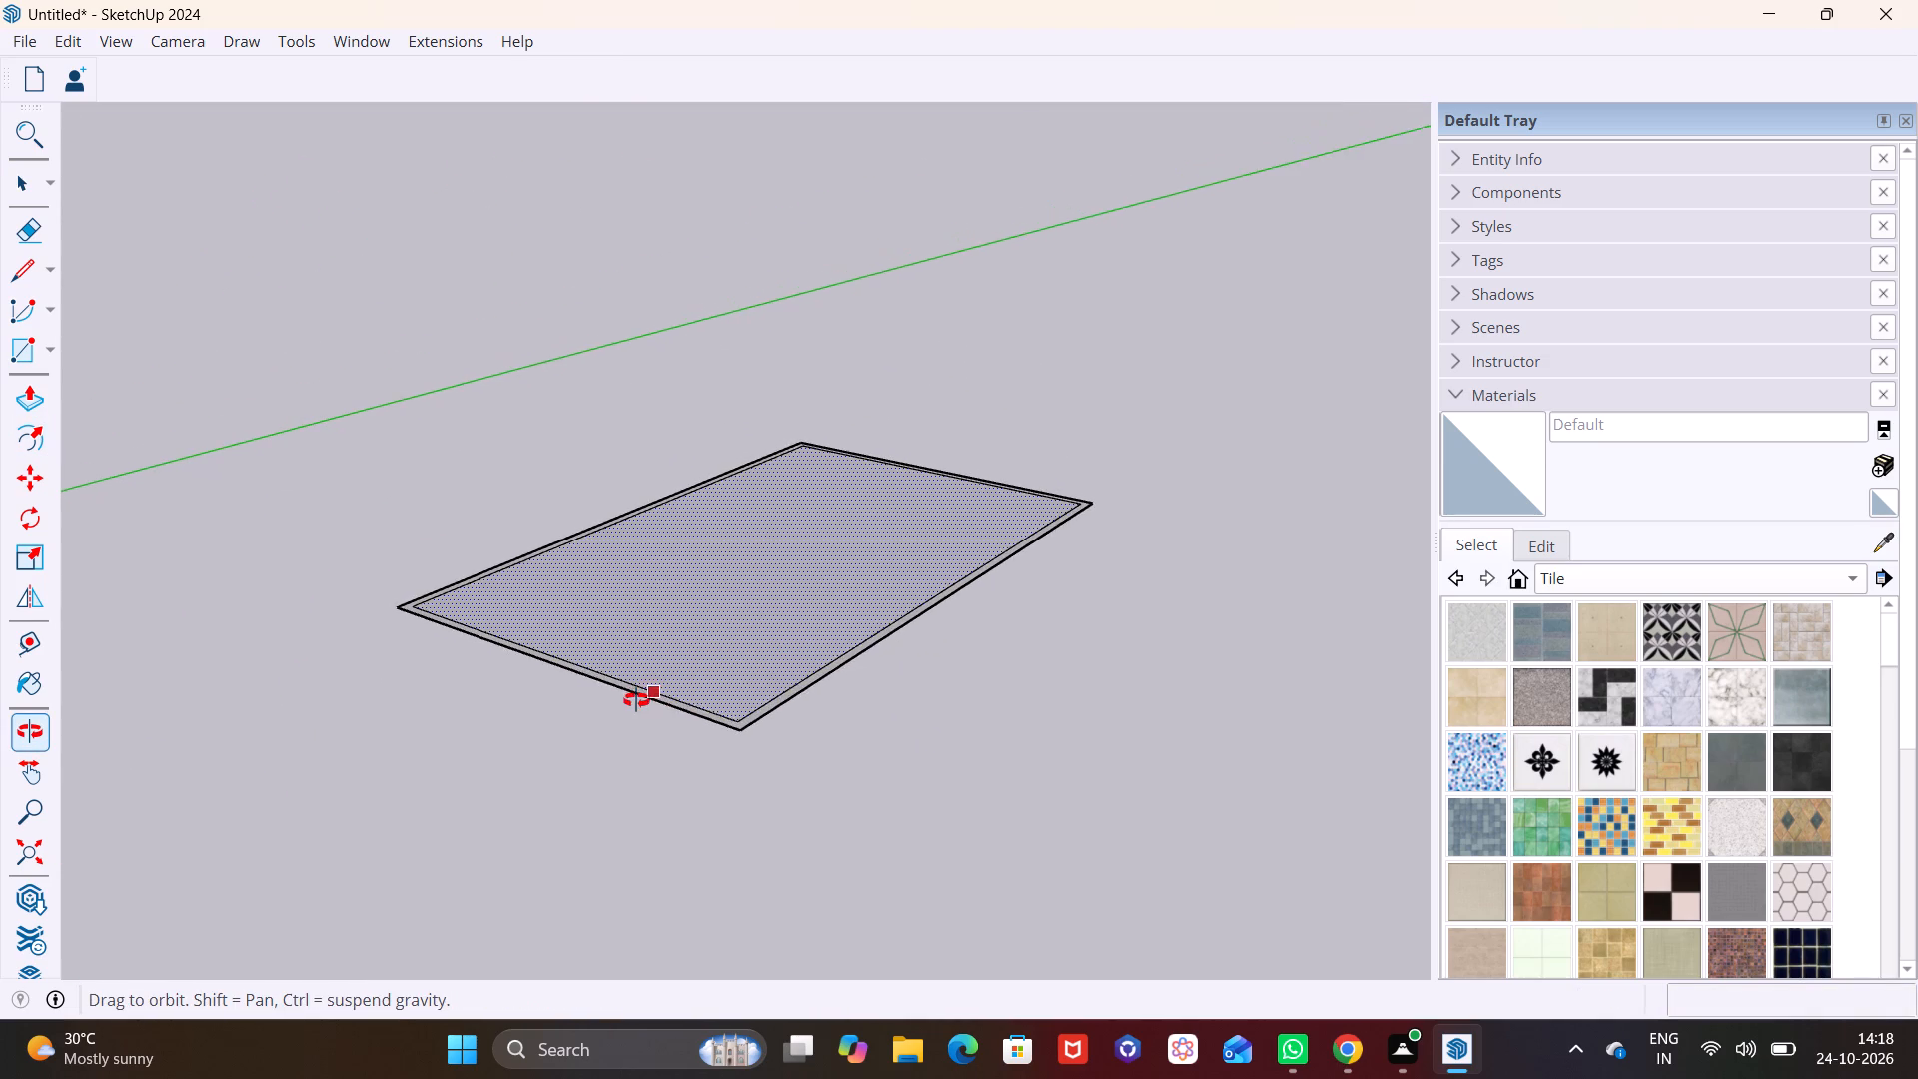
{"action": "middle_click_drag", "start_coordinate": [636, 700], "coordinate": [583, 700]}
{"action": "scroll", "coordinate": [678, 697], "scroll_direction": "up", "scroll_amount": 7}
{"action": "middle_click_drag", "start_coordinate": [675, 698], "coordinate": [847, 780]}
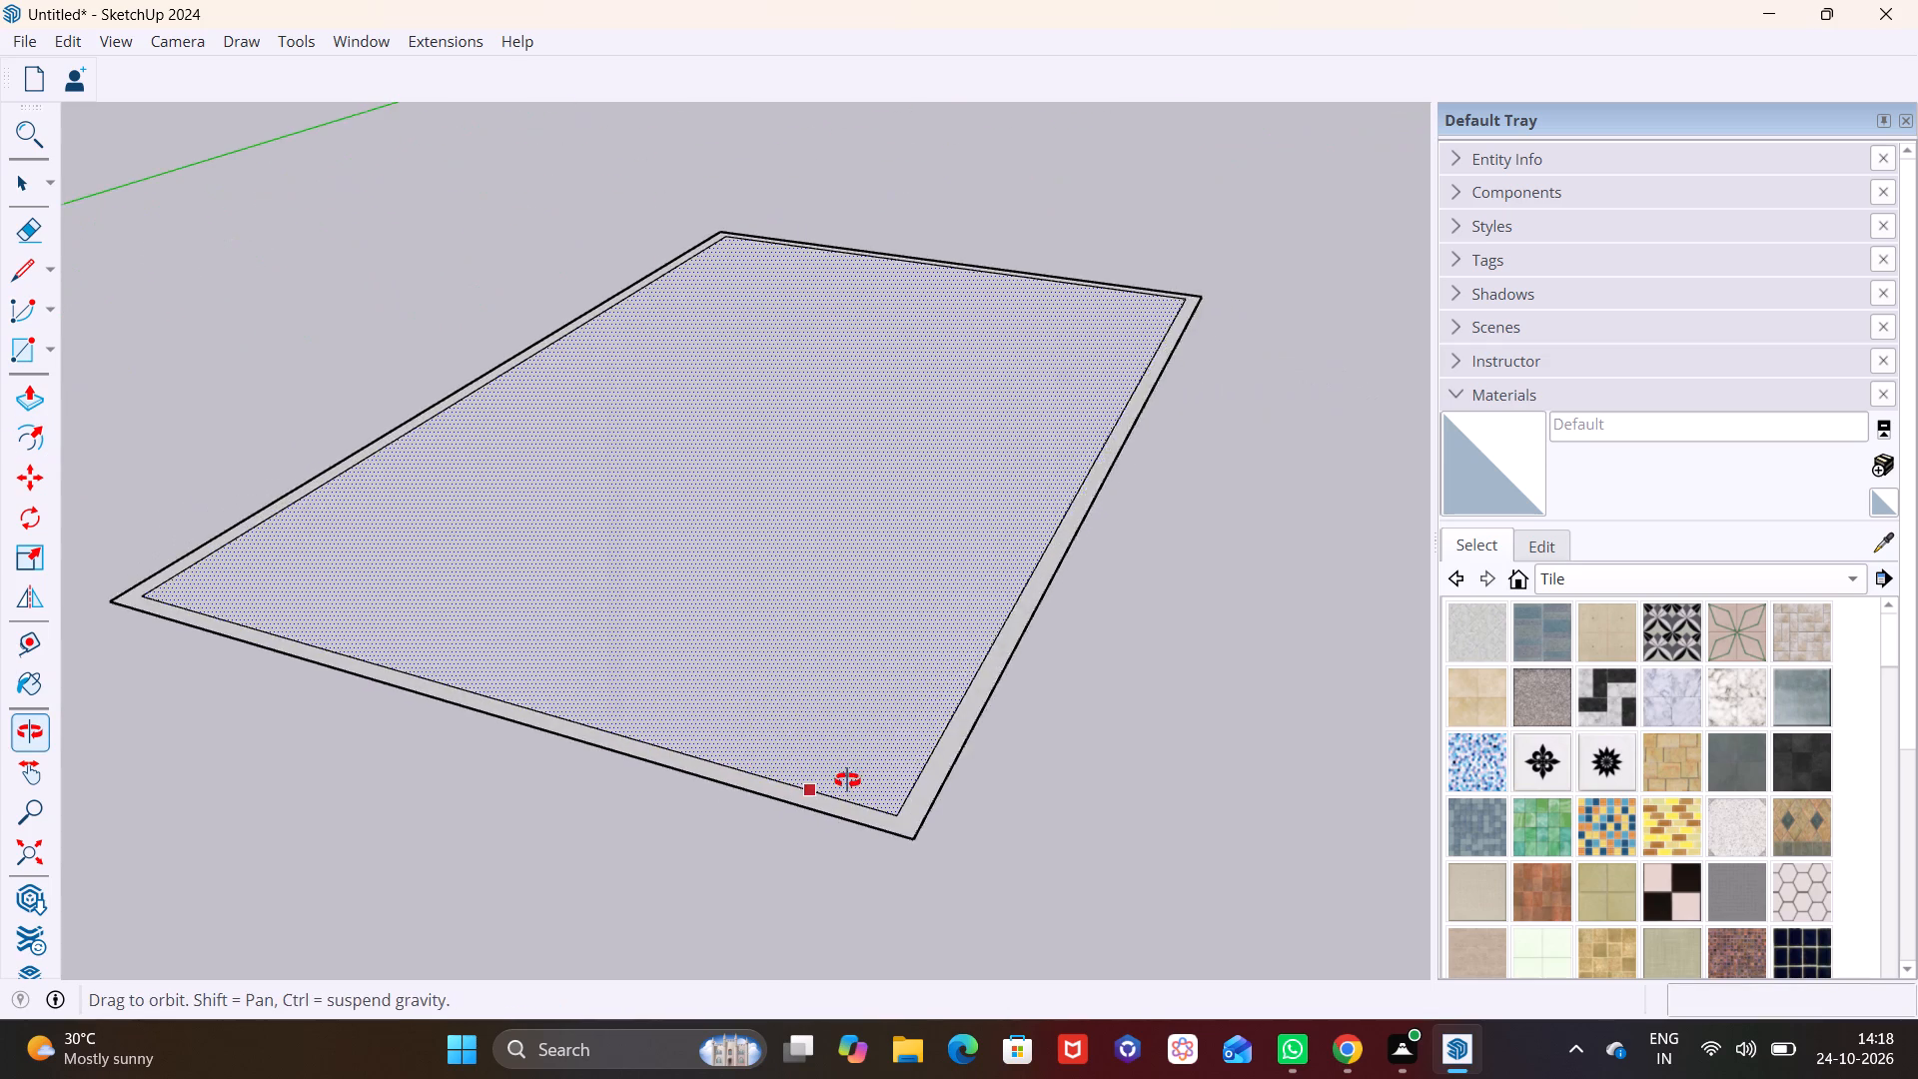
{"action": "middle_click_drag", "start_coordinate": [847, 780], "coordinate": [850, 780]}
{"action": "scroll", "coordinate": [726, 723], "scroll_direction": "down", "scroll_amount": 2}
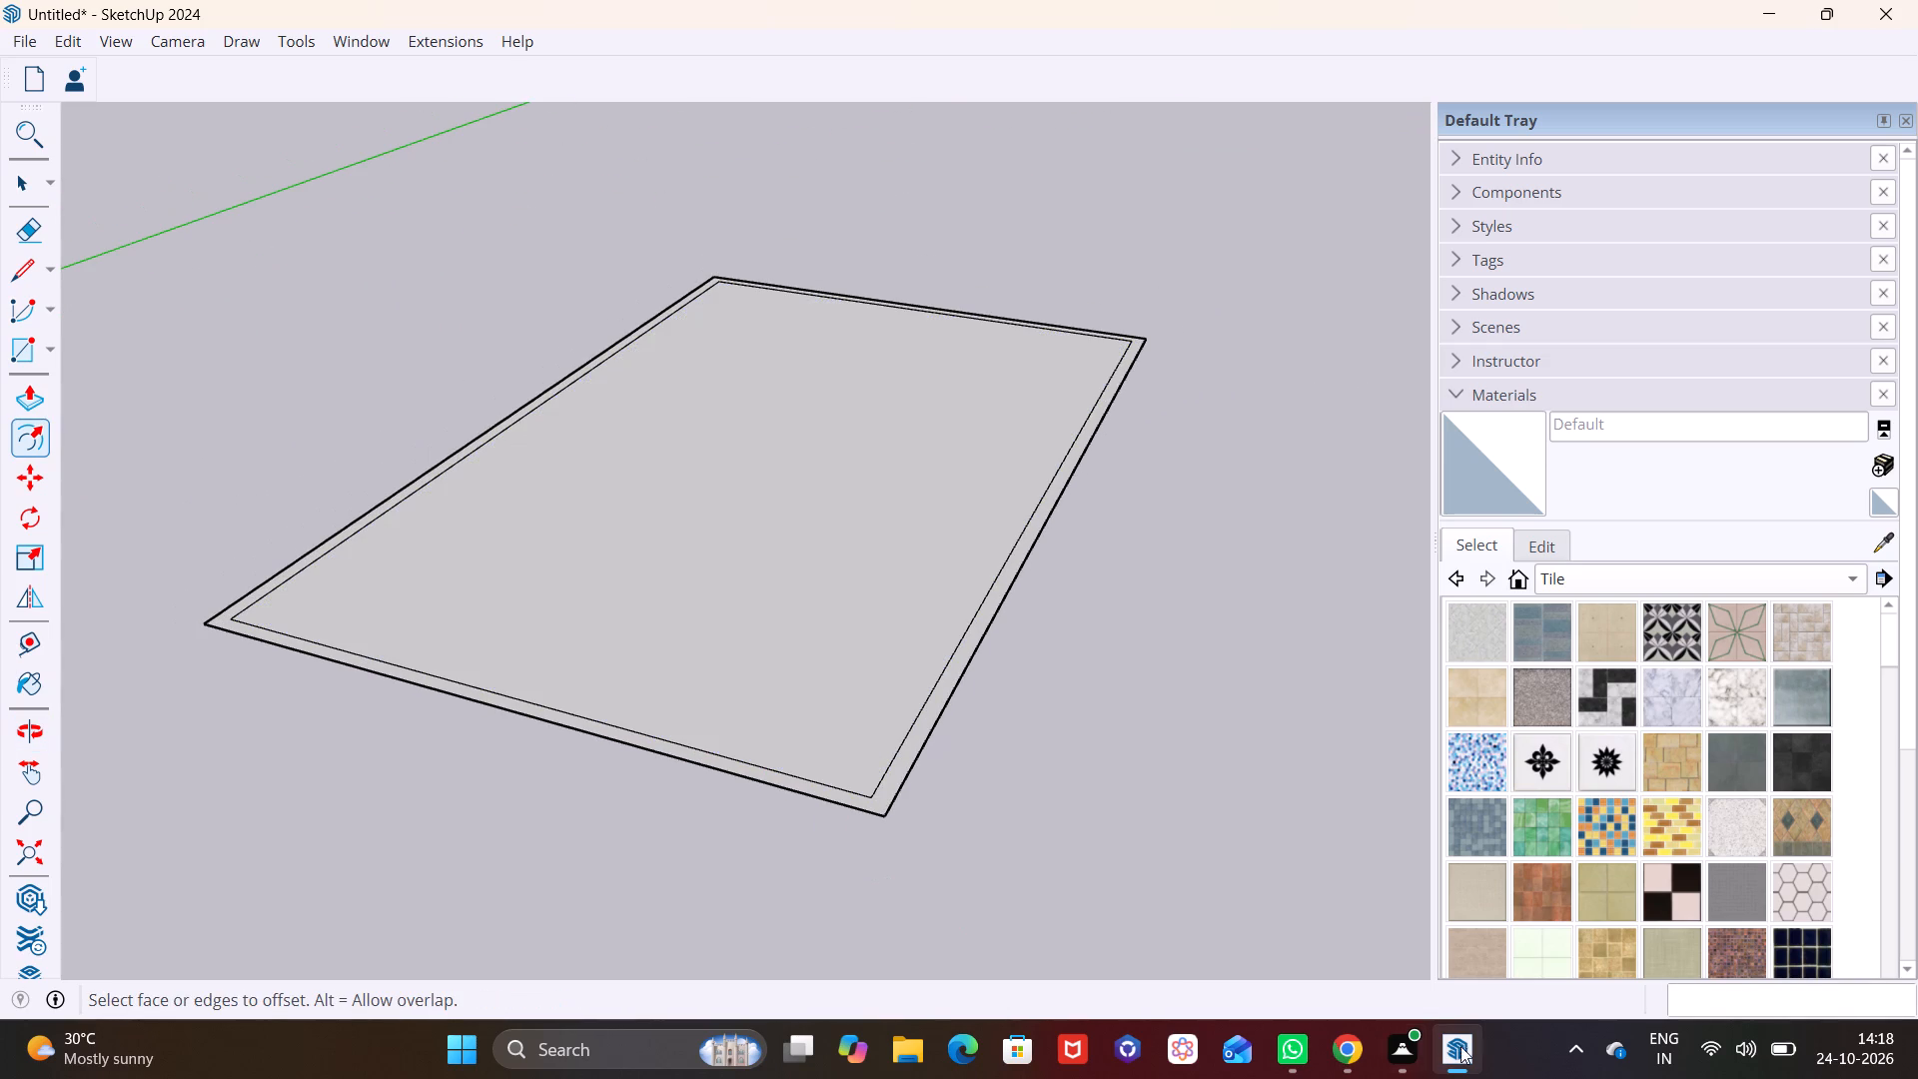
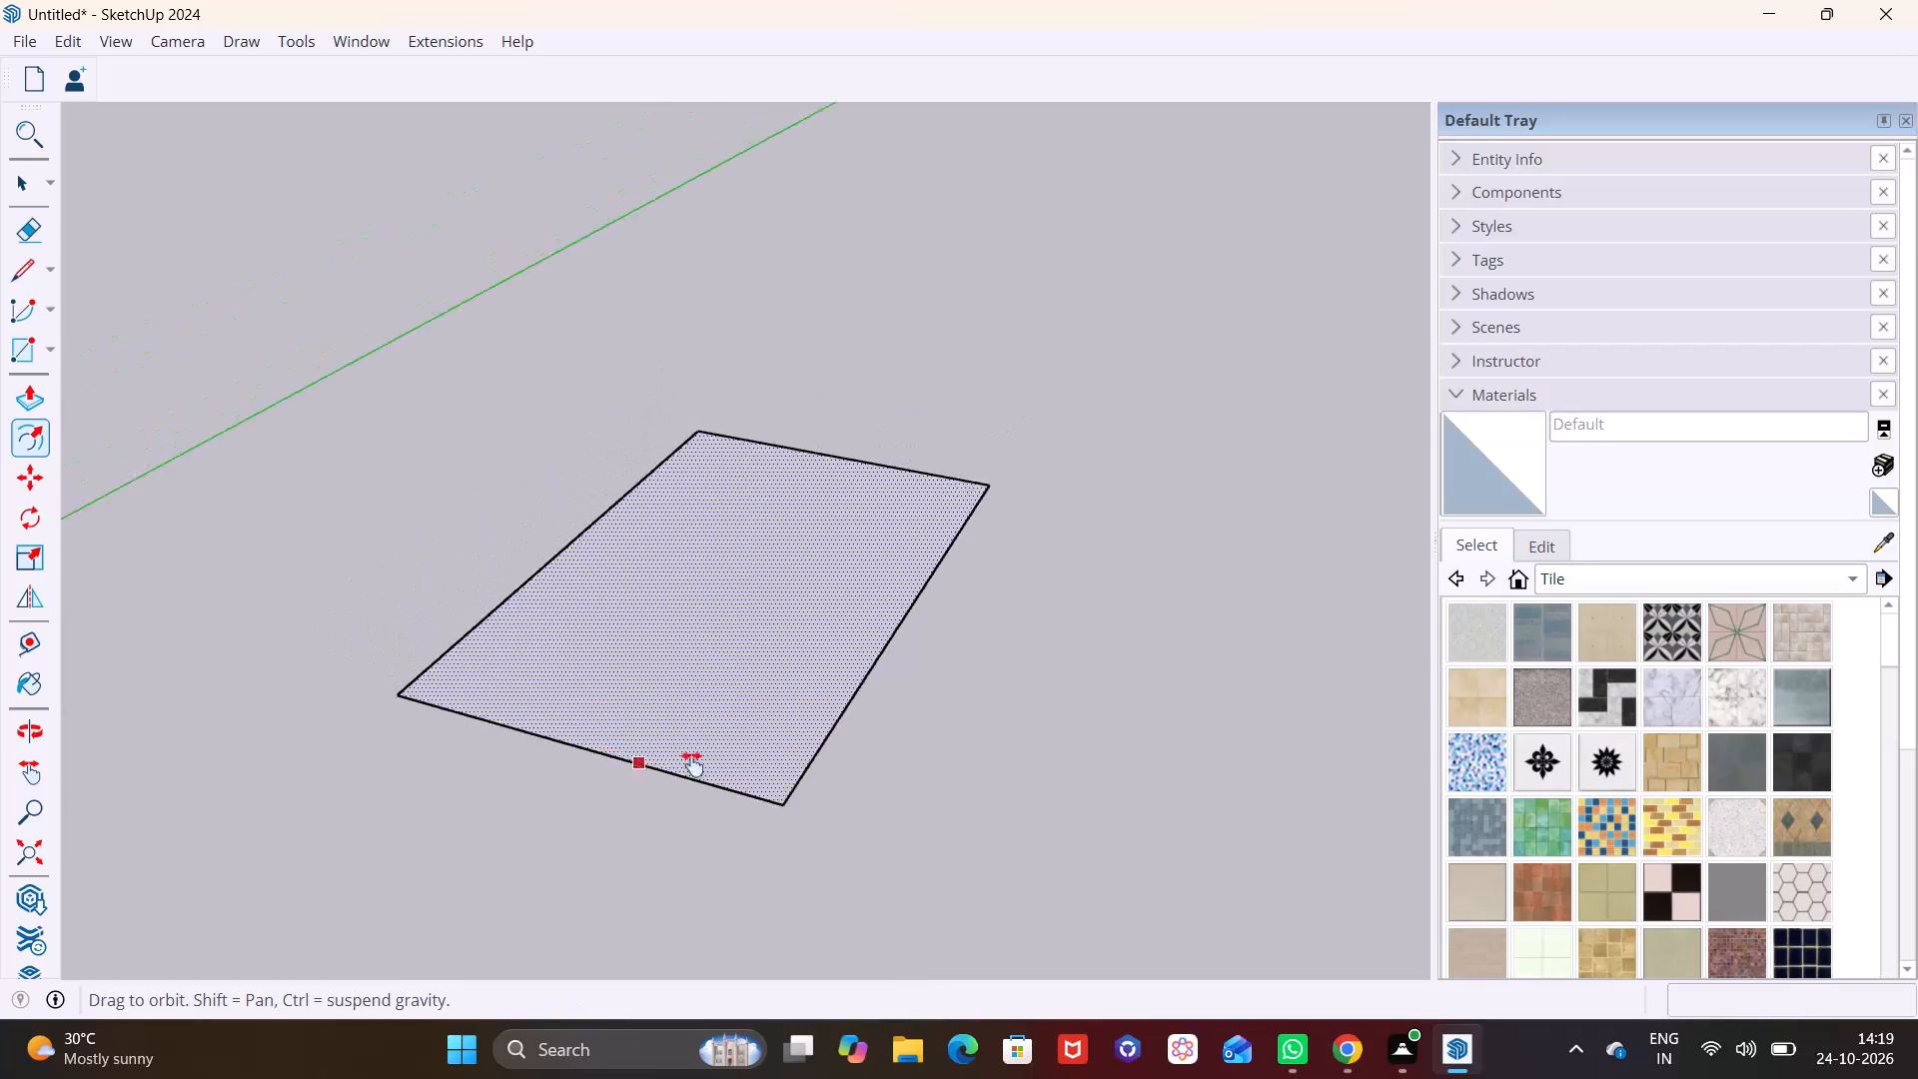
Undo the offset so that the inner outline is removed from the ground rectangle.
{"action": "left_click_drag", "start_coordinate": [776, 733], "coordinate": [776, 744]}
{"action": "key", "text": "space"}
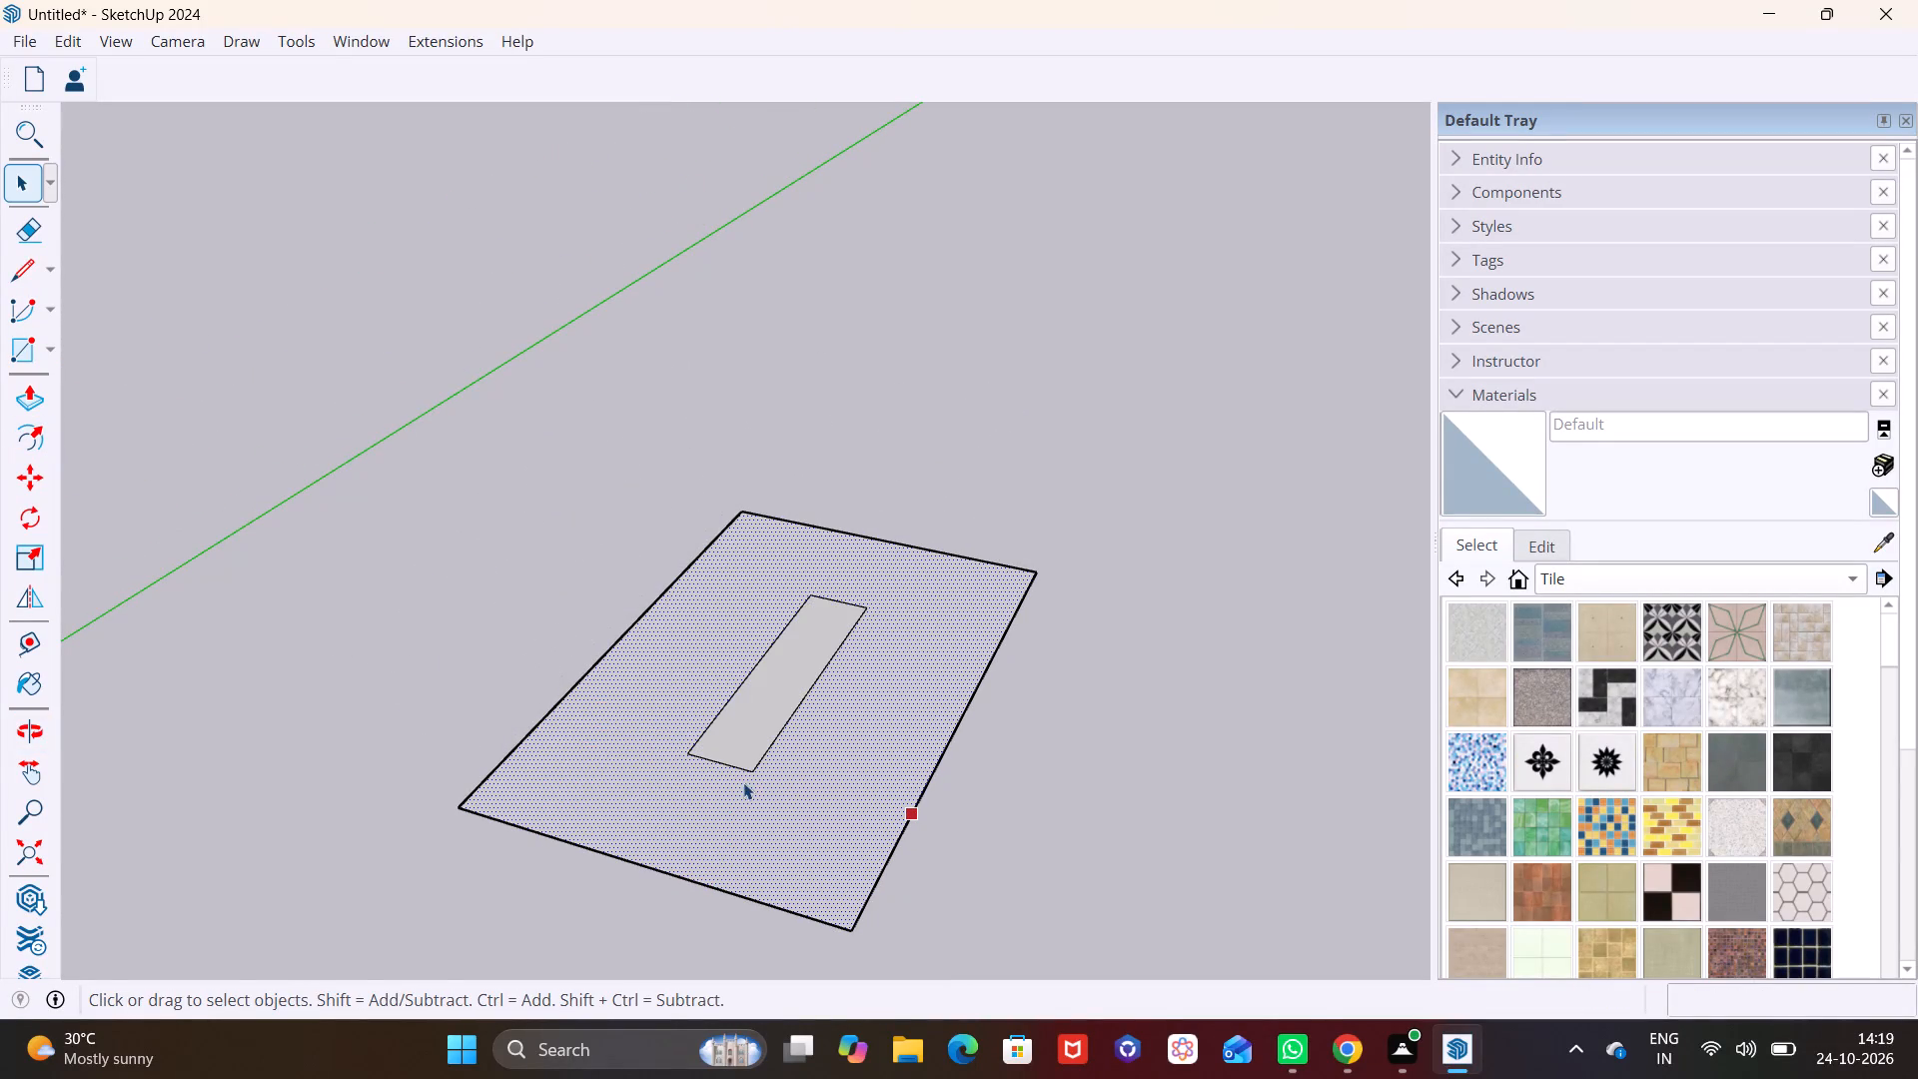
{"action": "key", "text": "ctrl+z"}
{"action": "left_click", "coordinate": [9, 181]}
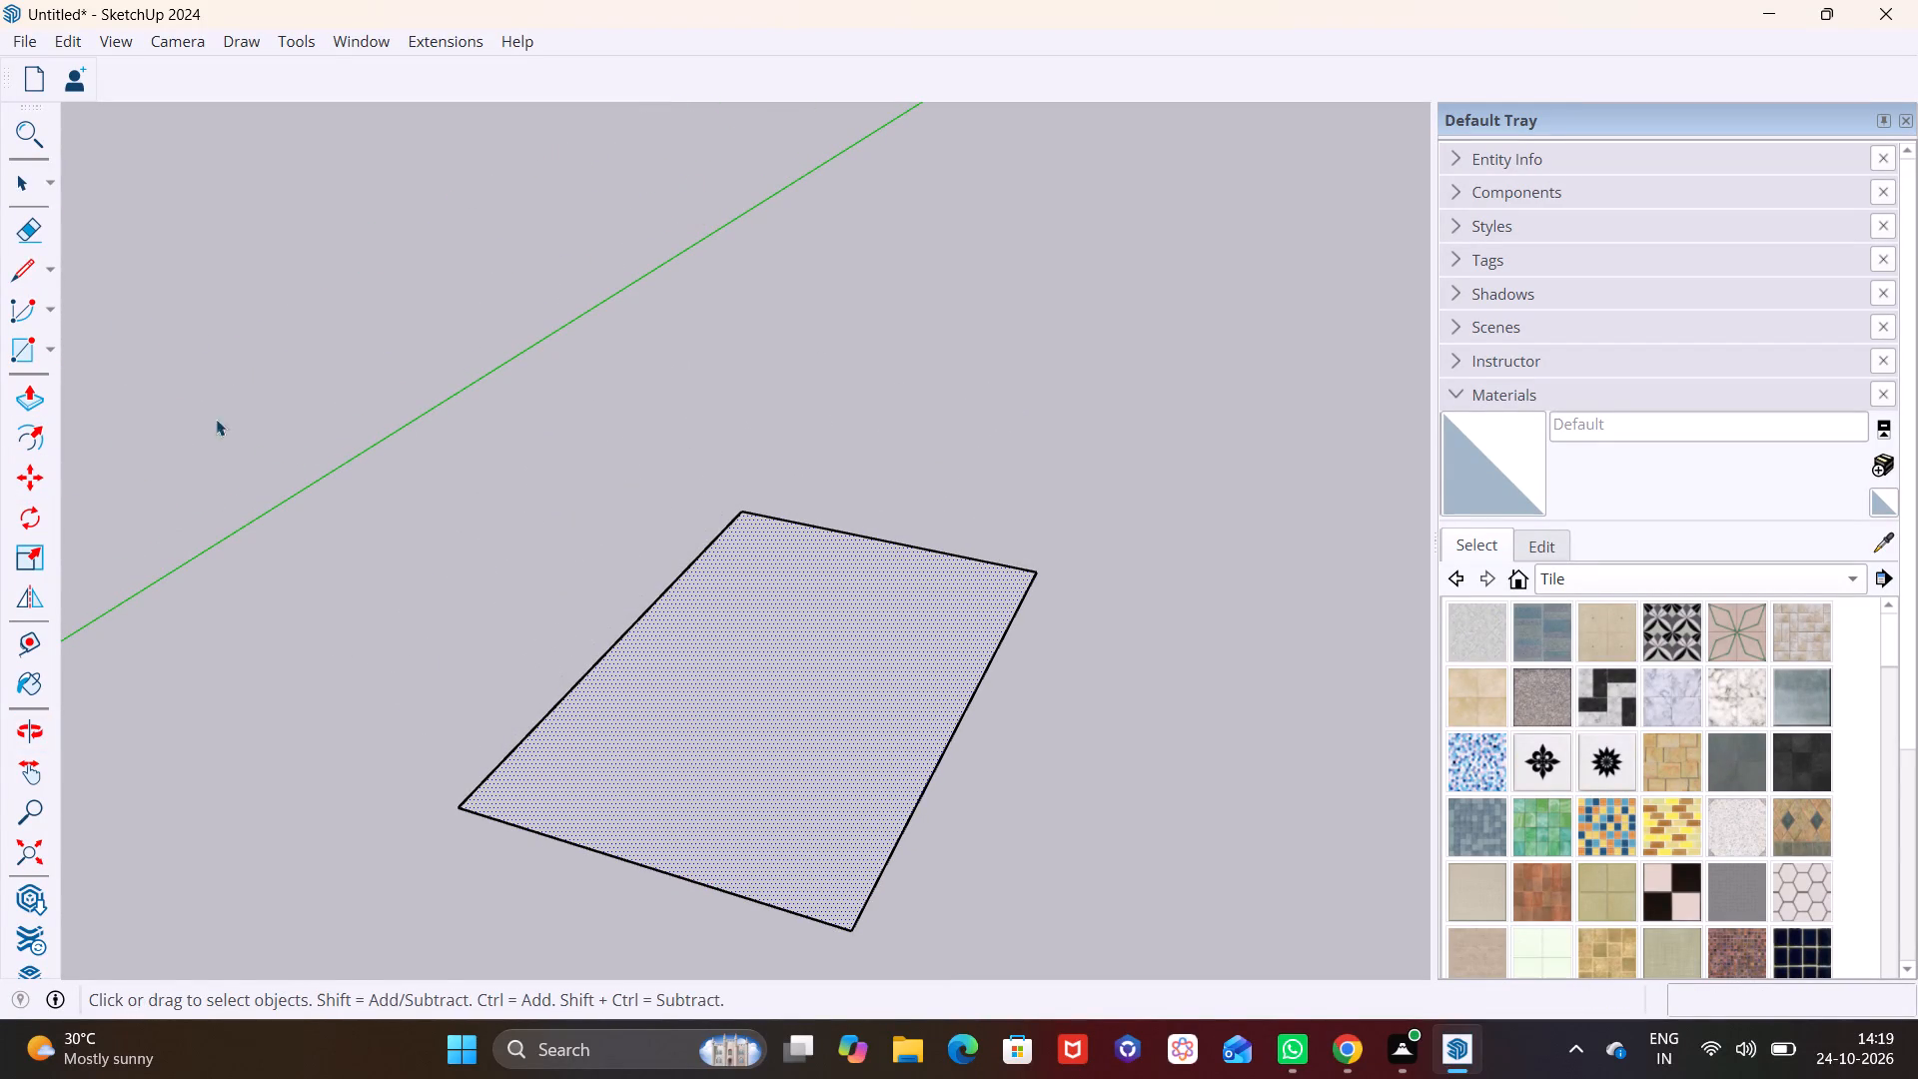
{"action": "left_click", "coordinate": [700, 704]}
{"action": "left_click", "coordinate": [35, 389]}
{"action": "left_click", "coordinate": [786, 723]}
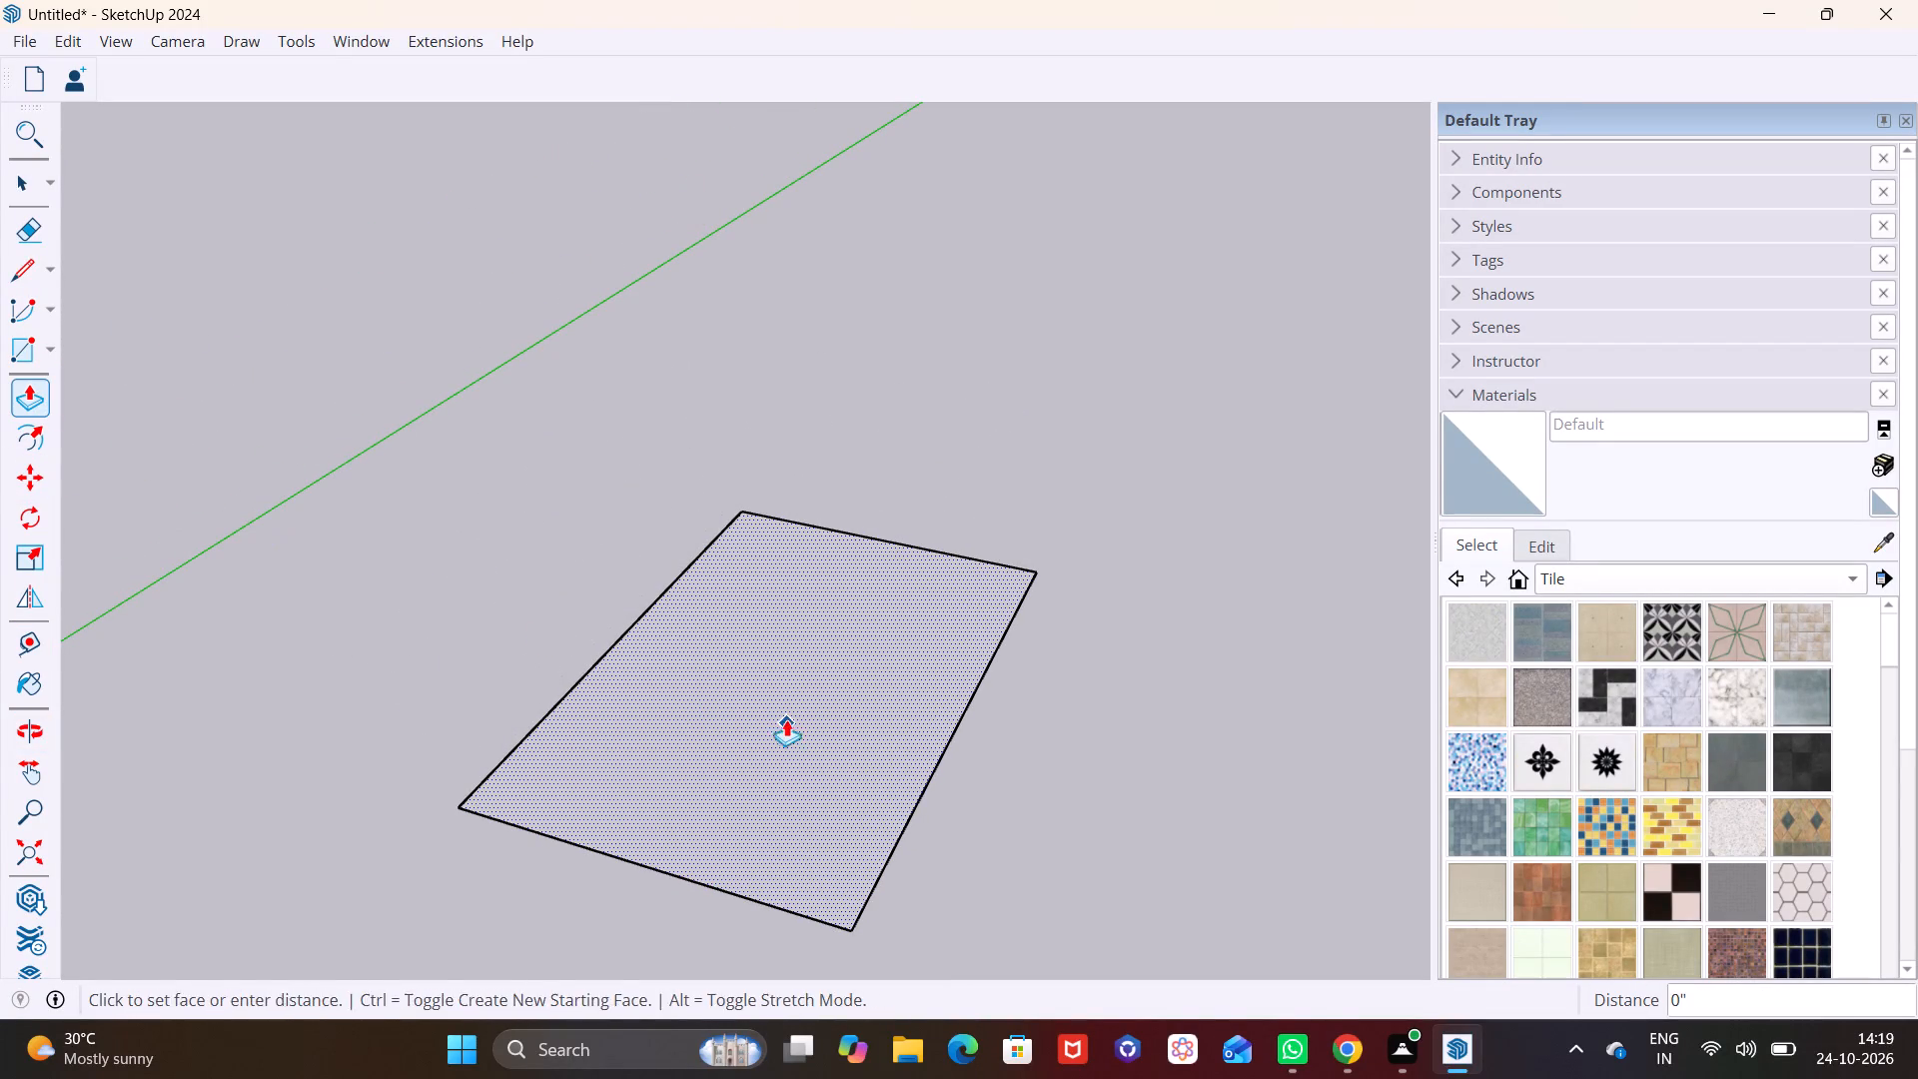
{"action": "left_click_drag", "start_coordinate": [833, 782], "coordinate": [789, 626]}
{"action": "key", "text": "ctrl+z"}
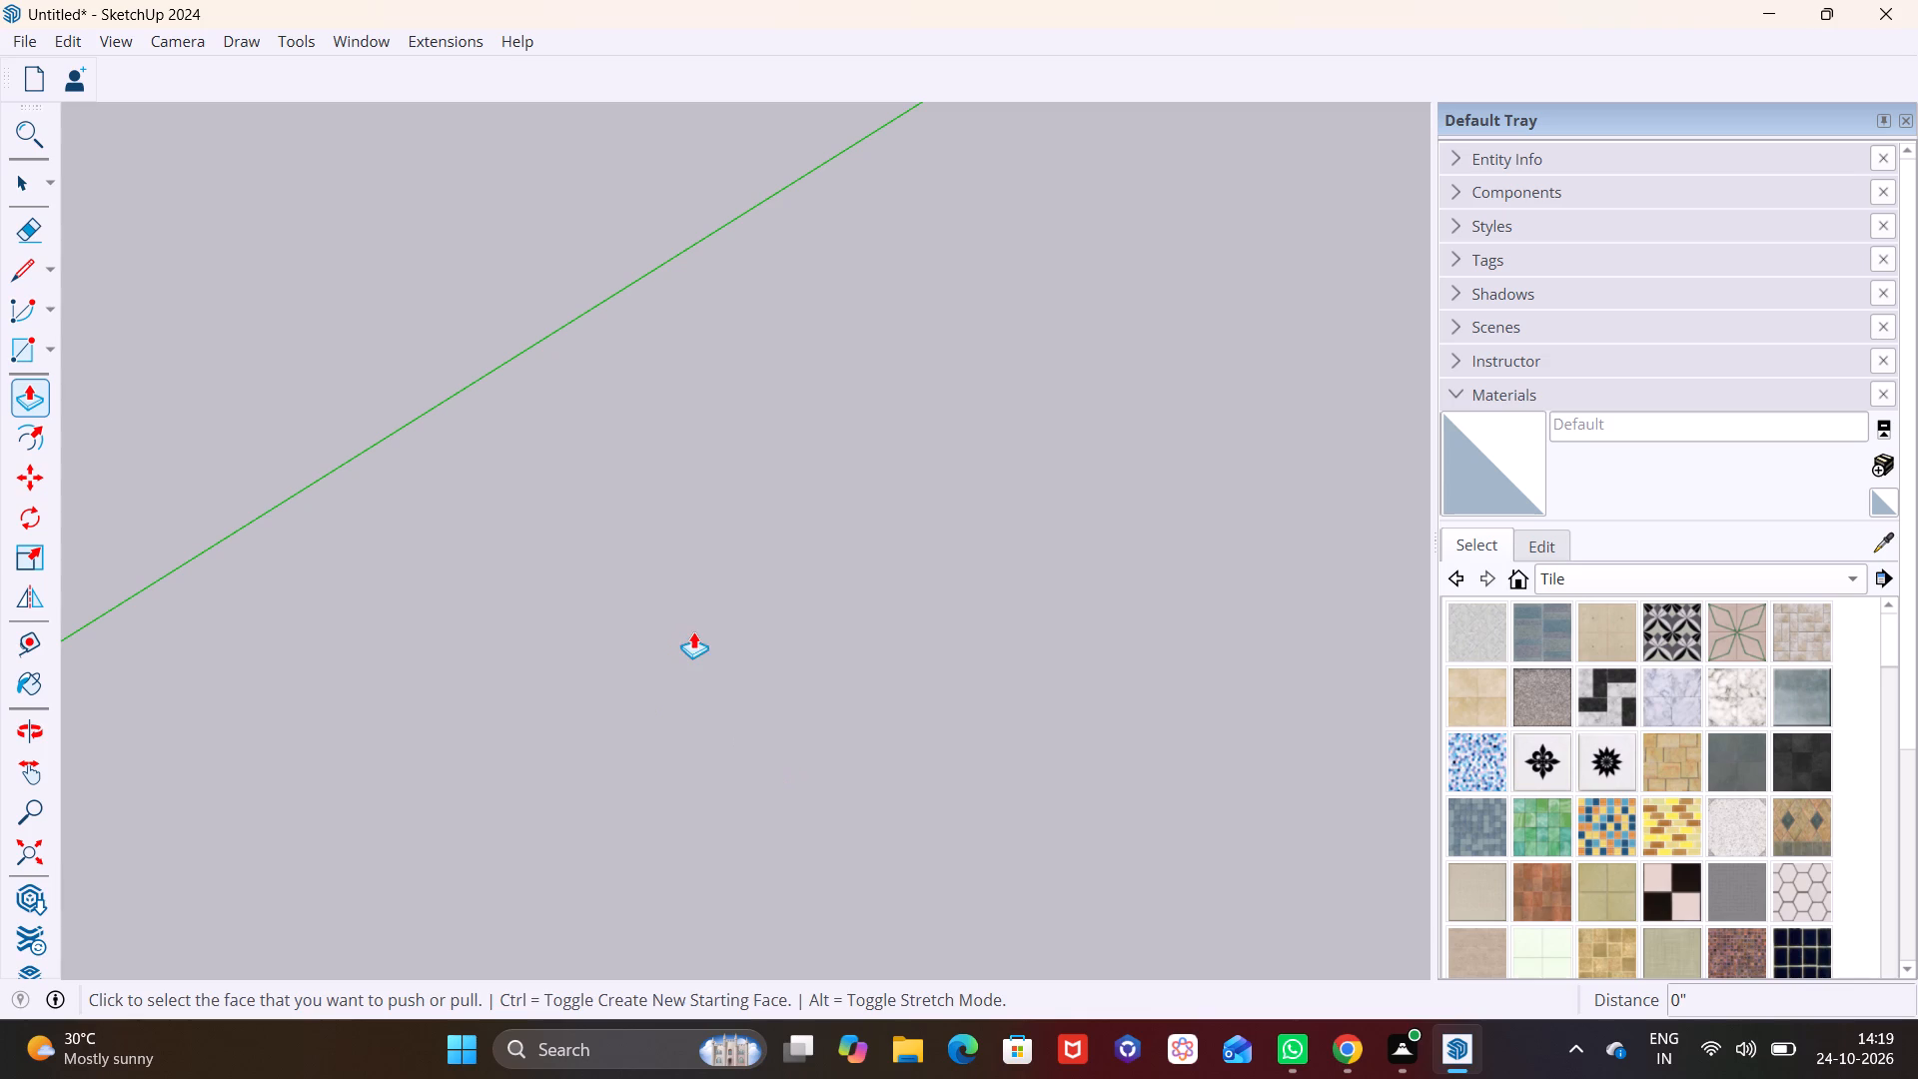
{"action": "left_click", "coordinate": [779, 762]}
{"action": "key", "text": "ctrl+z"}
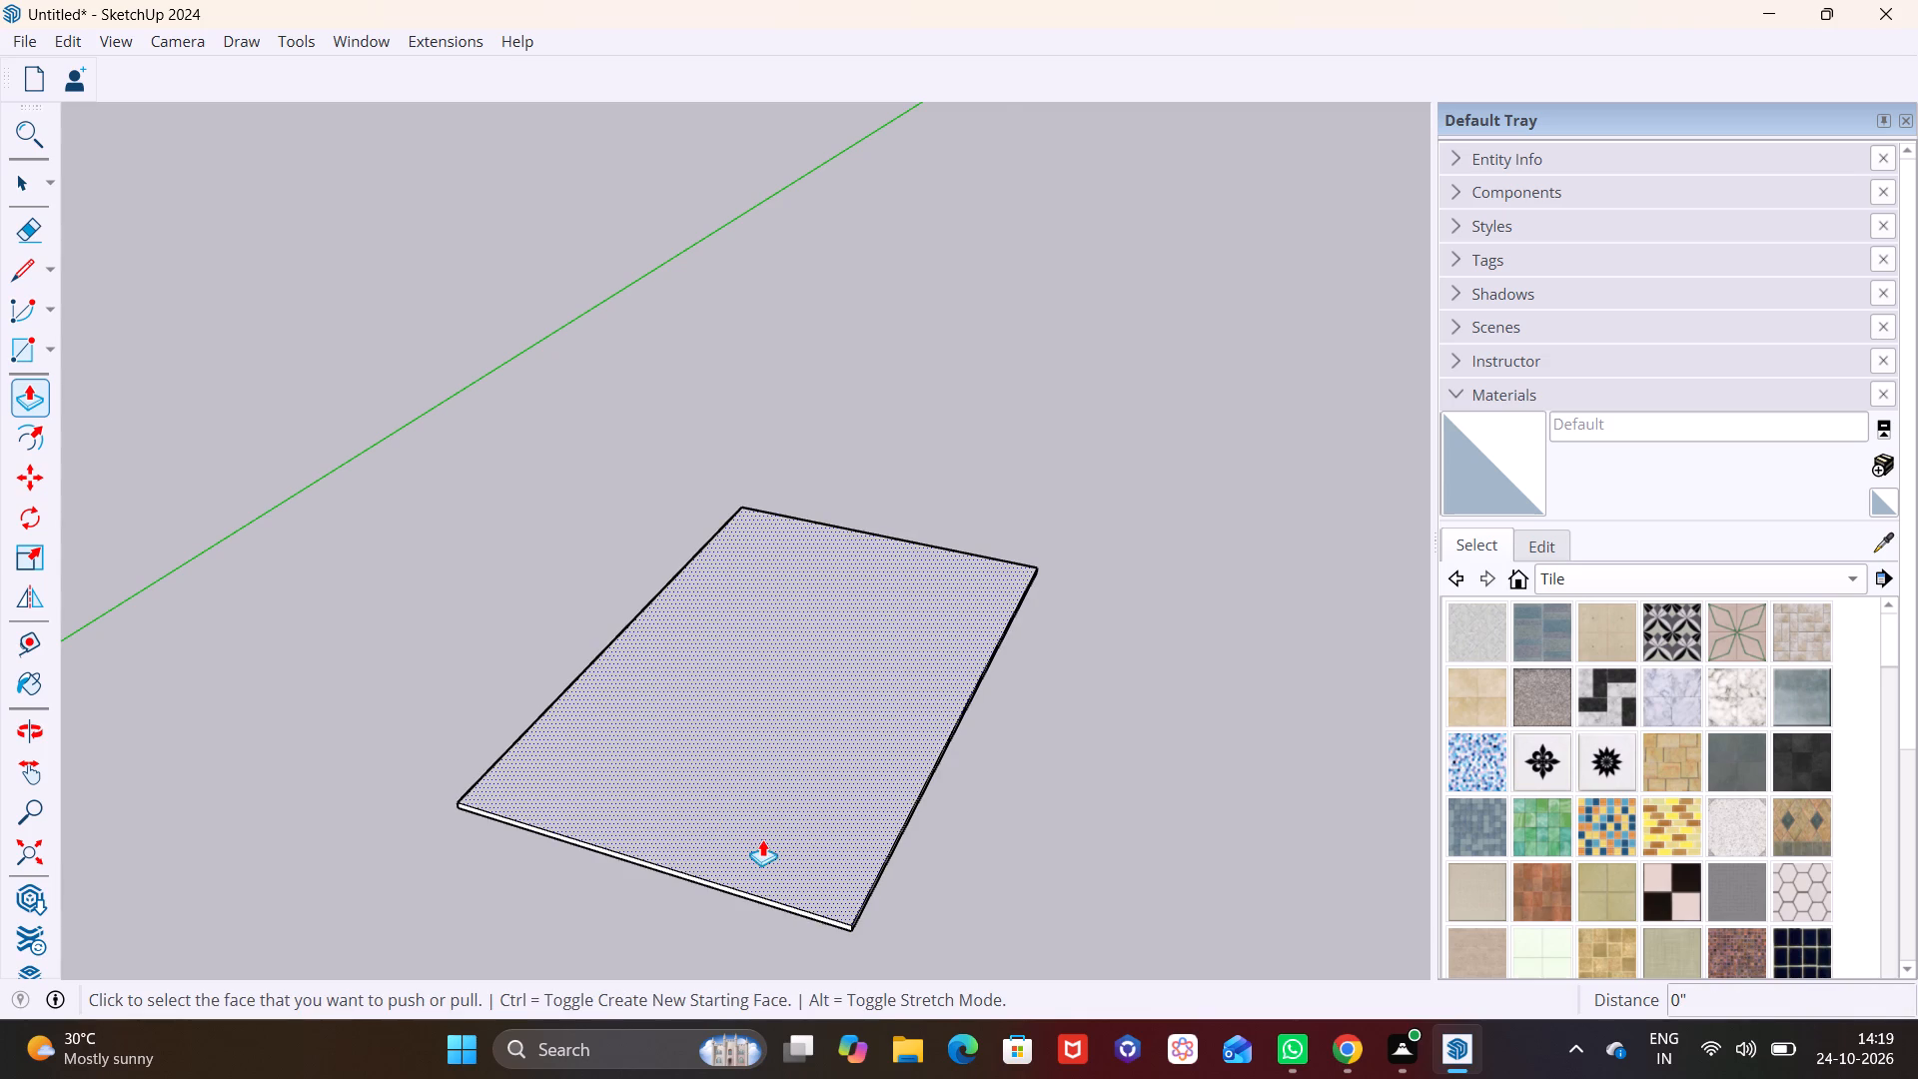
Push/Pull the ground rectangle's face upward into a solid box, entering a distance of 10'.
{"action": "scroll", "coordinate": [762, 839], "scroll_direction": "down", "scroll_amount": 2}
{"action": "middle_click_drag", "start_coordinate": [679, 863], "coordinate": [696, 684]}
{"action": "left_click", "coordinate": [816, 725]}
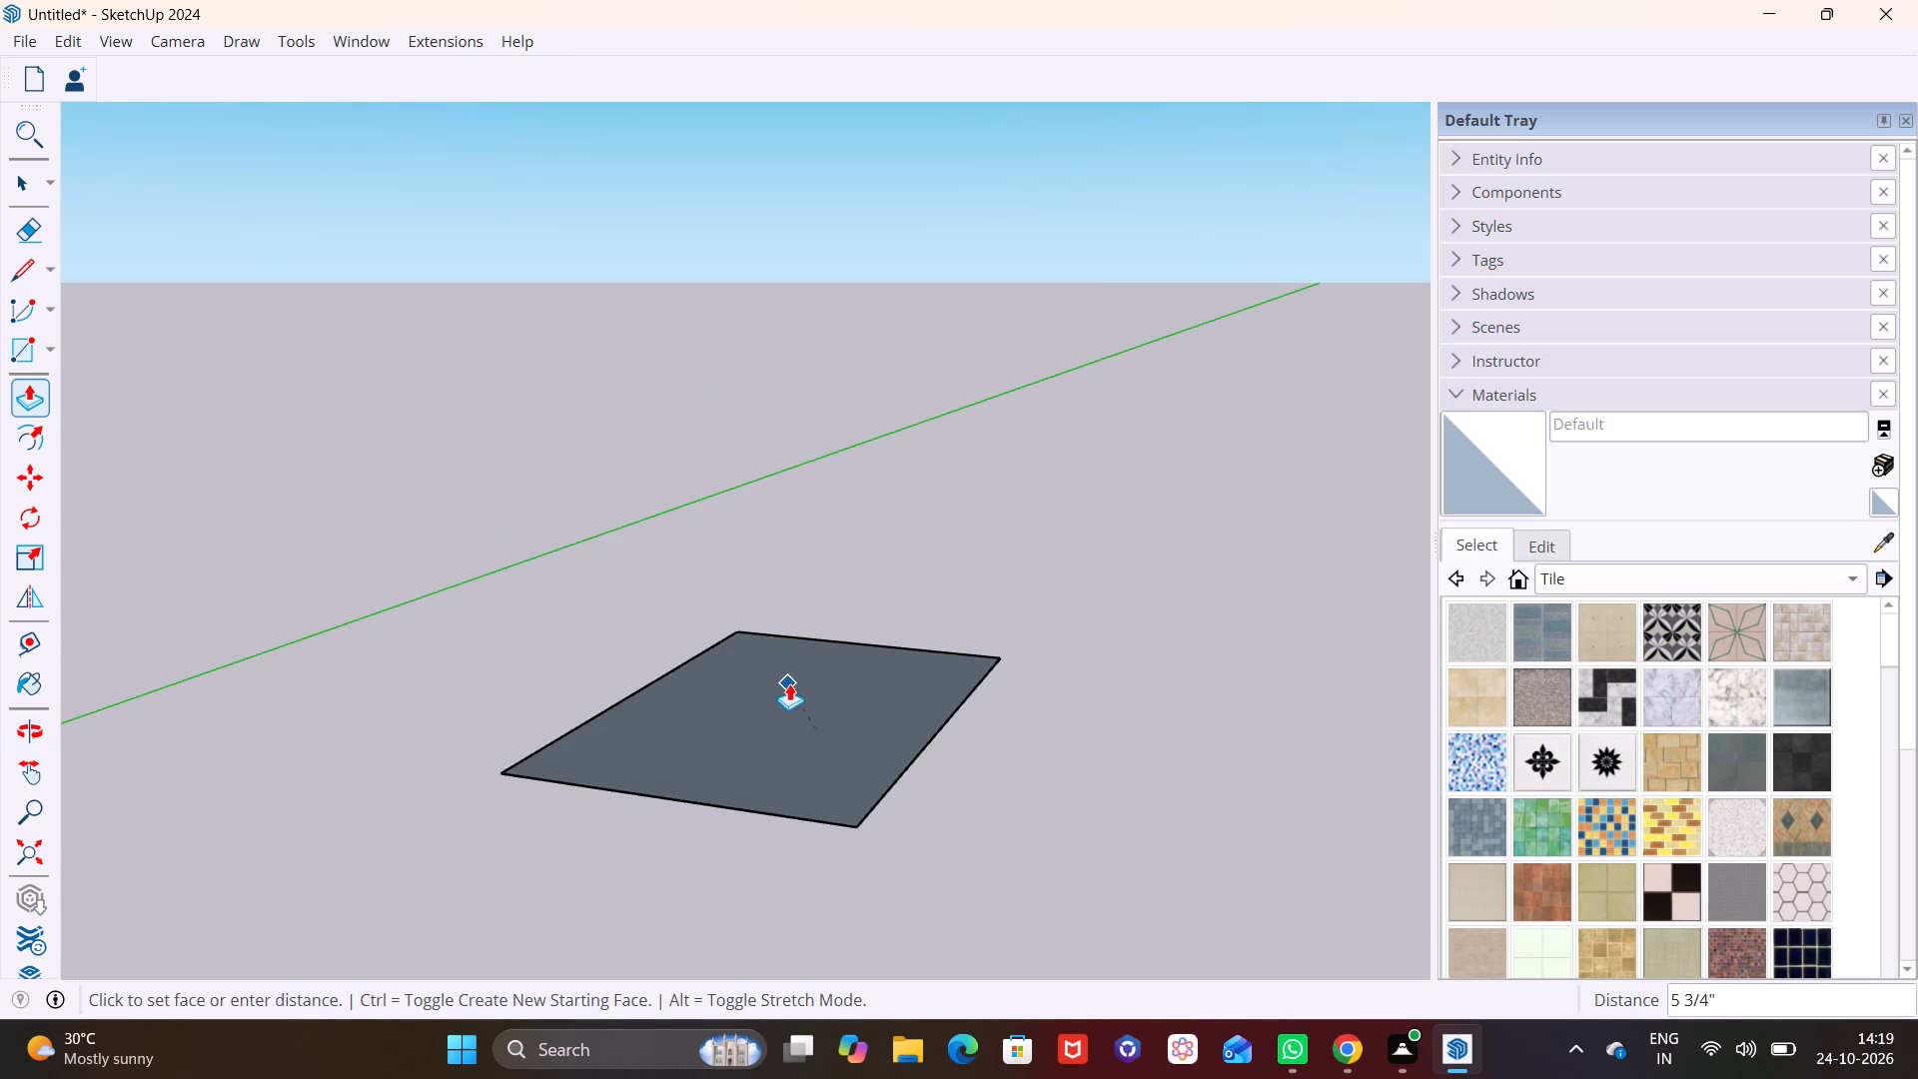
{"action": "left_click_drag", "start_coordinate": [816, 708], "coordinate": [877, 597]}
{"action": "left_click_drag", "start_coordinate": [824, 684], "coordinate": [845, 526]}
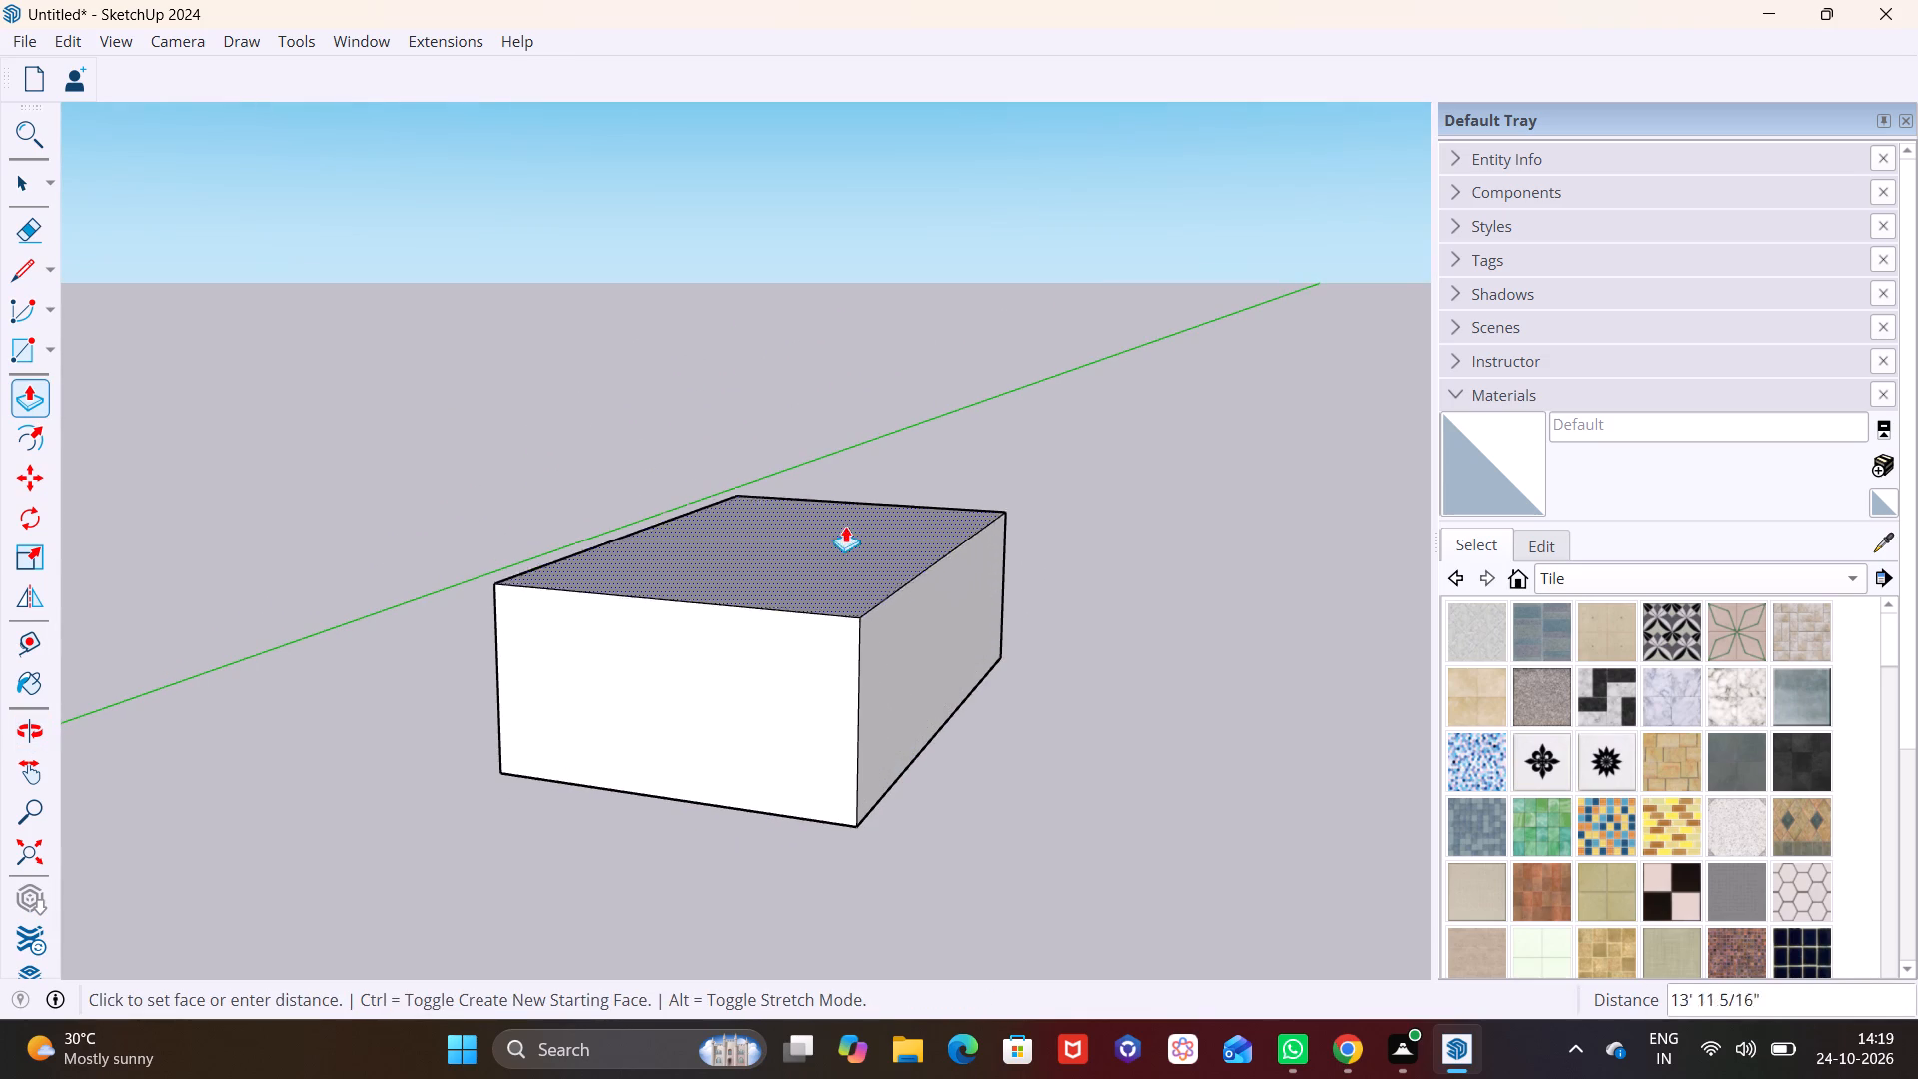
{"action": "left_click_drag", "start_coordinate": [845, 526], "coordinate": [855, 414]}
{"action": "key", "text": "1"}
{"action": "key", "text": "0"}
{"action": "key", "text": "apostrophe"}
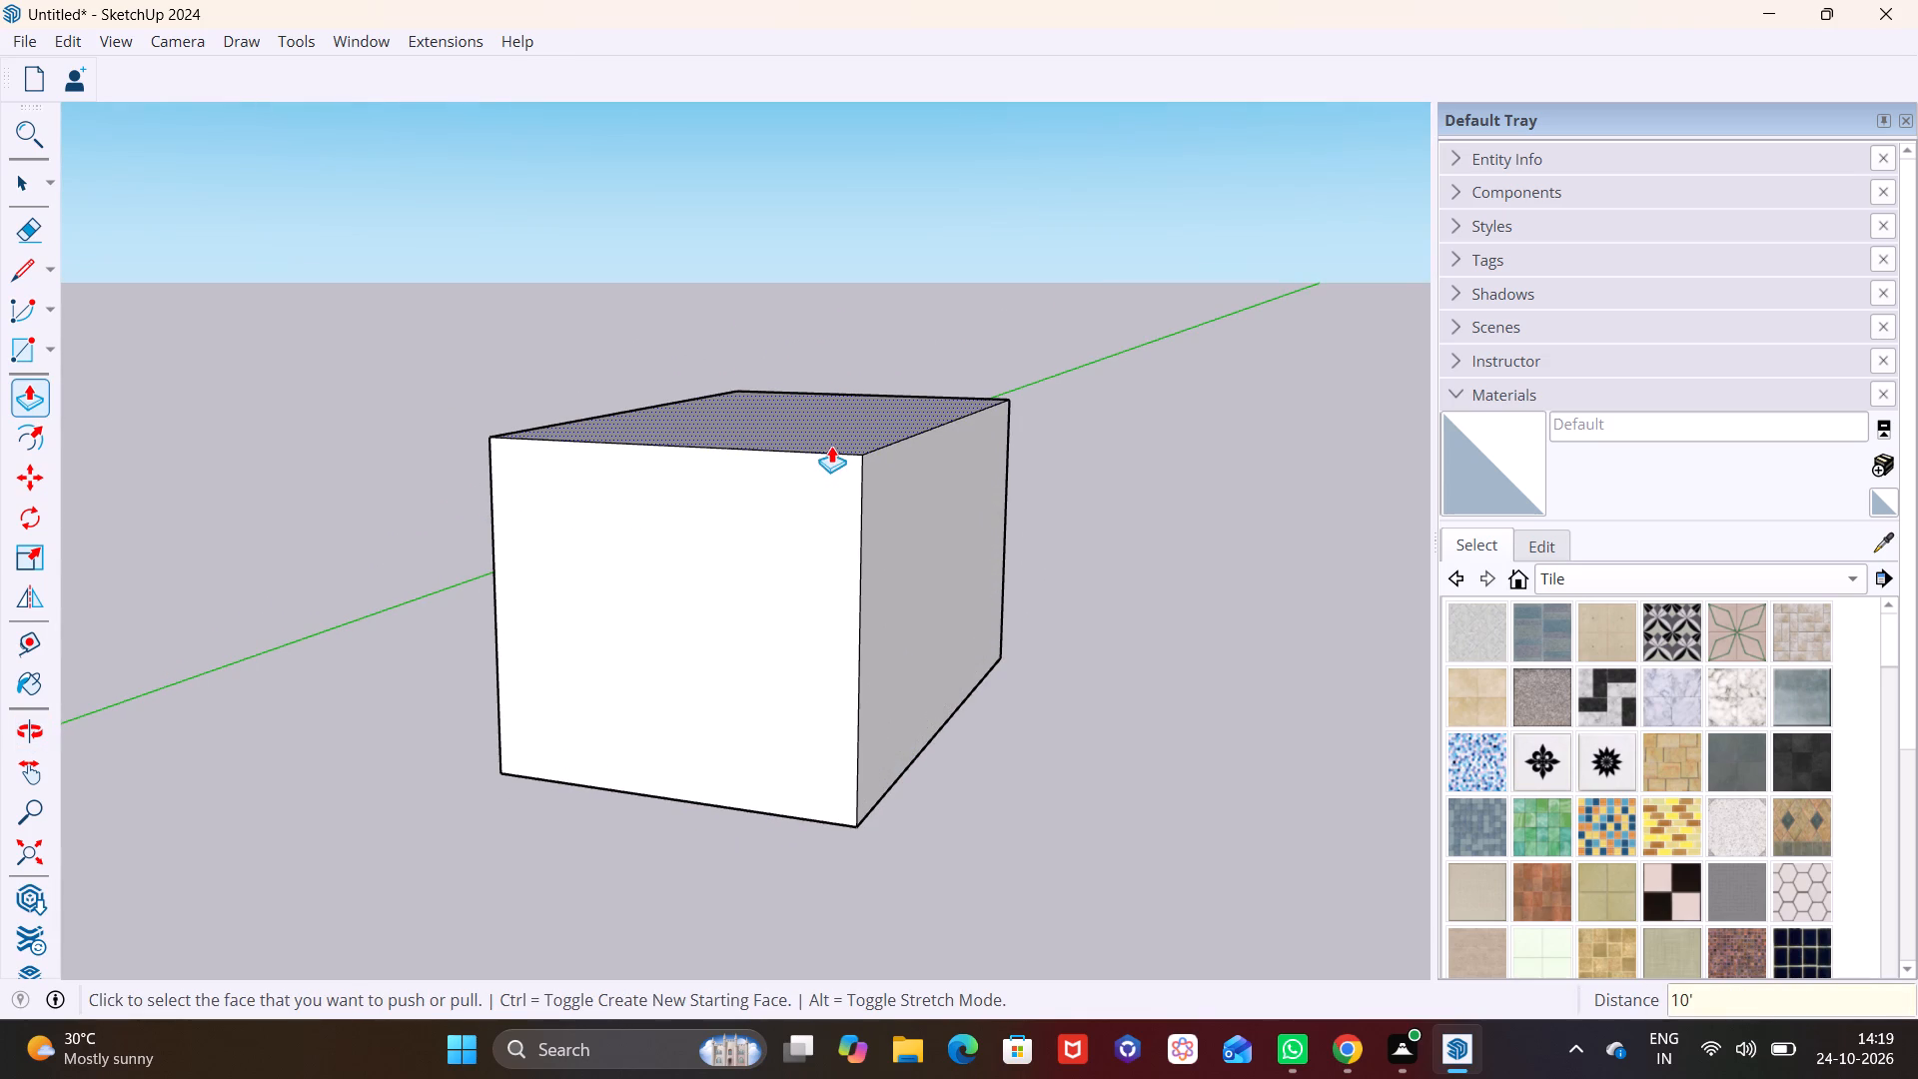
{"action": "key", "text": "Return"}
{"action": "key", "text": "space"}
{"action": "left_click", "coordinate": [1056, 840]}
Inspect the extruded box from below, from above and around its sides.
{"action": "middle_click_drag", "start_coordinate": [774, 622], "coordinate": [660, 450]}
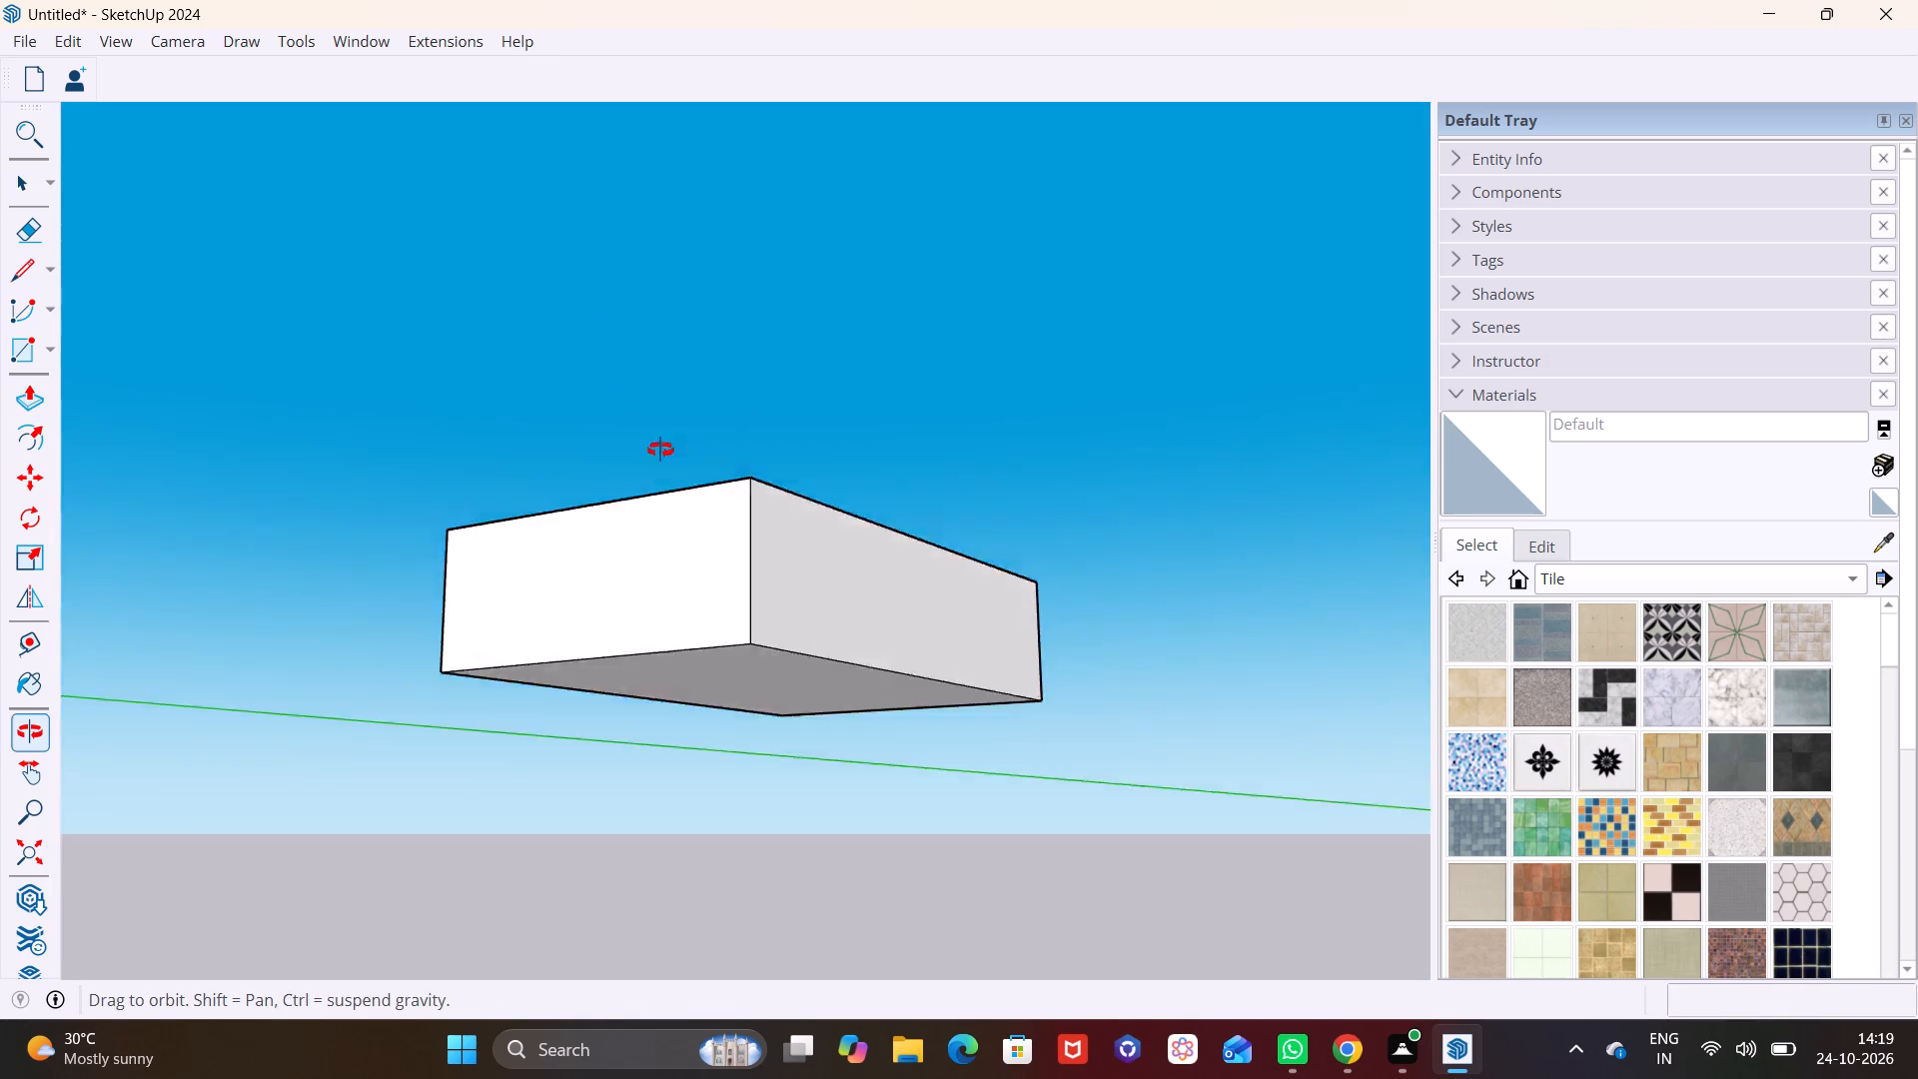
{"action": "middle_click_drag", "start_coordinate": [660, 450], "coordinate": [673, 509]}
{"action": "scroll", "coordinate": [871, 592], "scroll_direction": "up", "scroll_amount": 6}
{"action": "scroll", "coordinate": [673, 669], "scroll_direction": "down", "scroll_amount": 10}
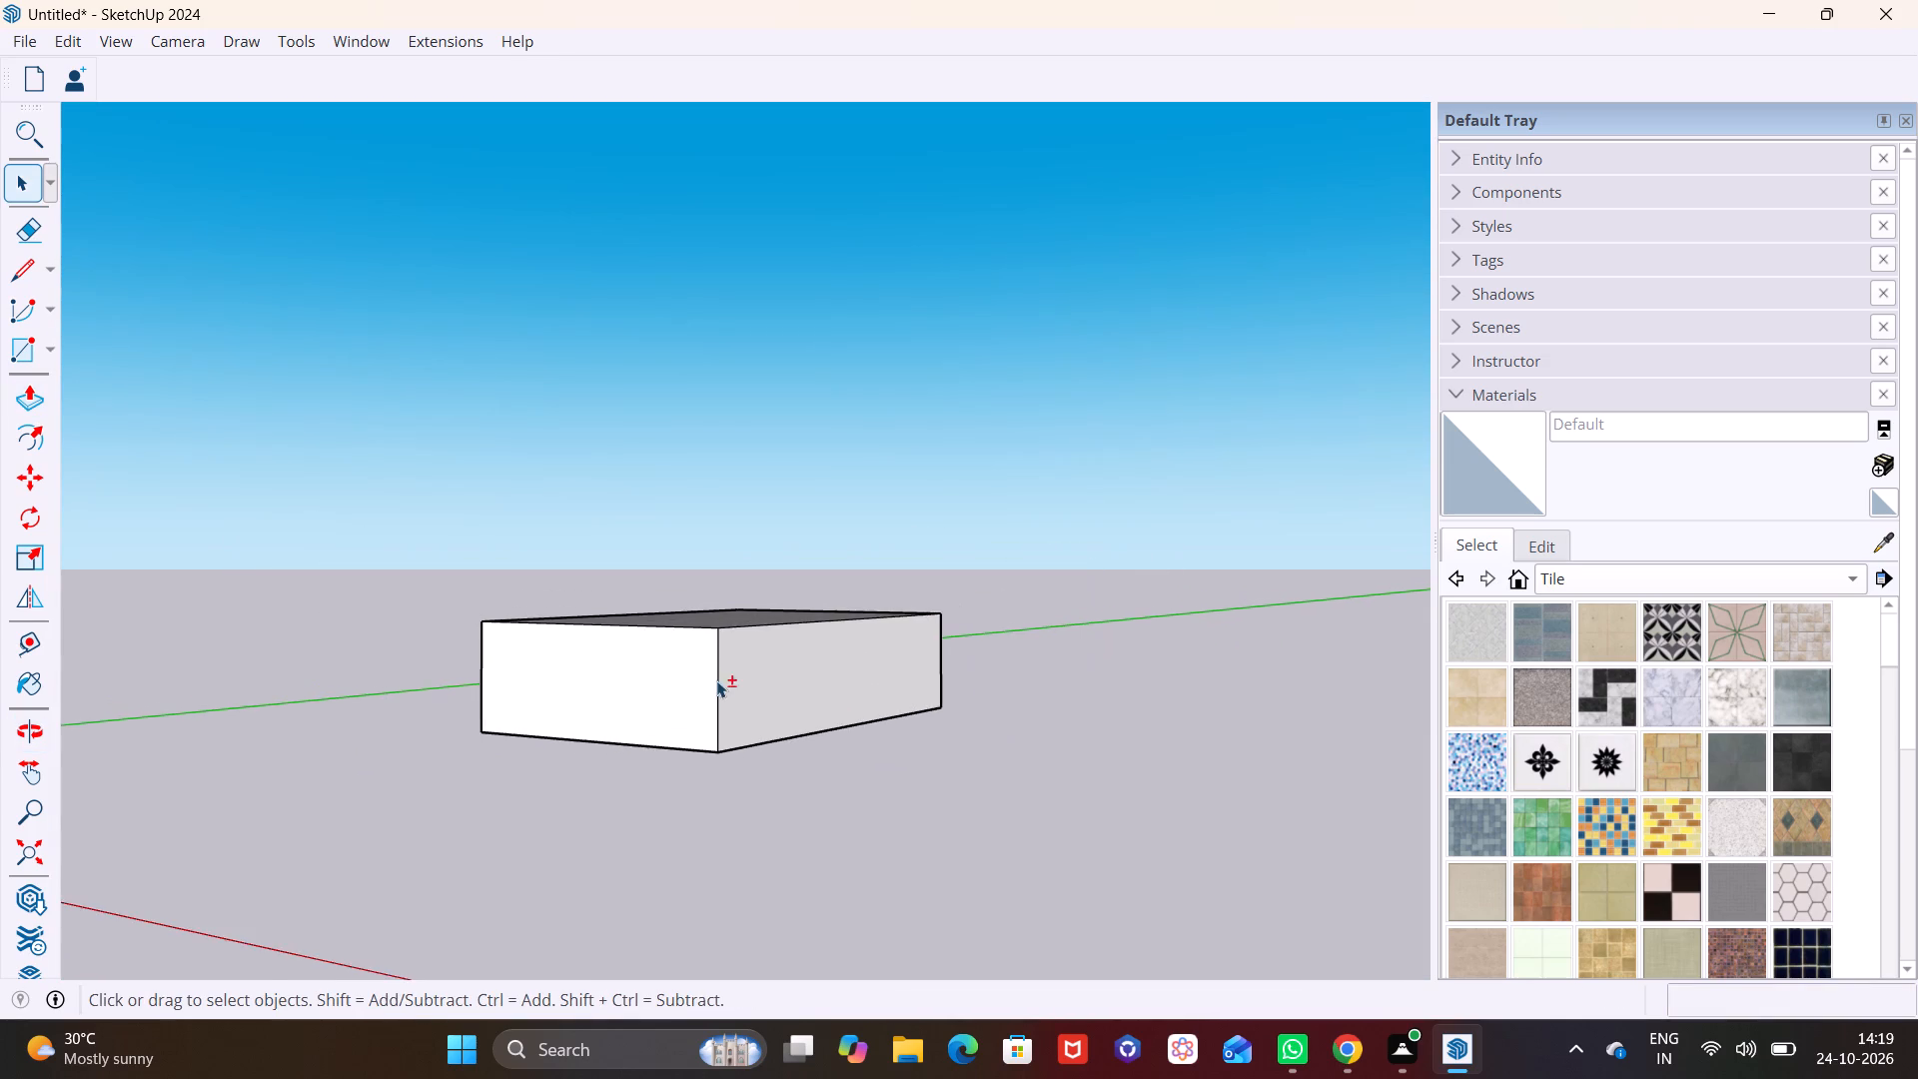
{"action": "middle_click_drag", "start_coordinate": [715, 679], "coordinate": [704, 816], "text": "shift"}
{"action": "middle_click_drag", "start_coordinate": [733, 758], "coordinate": [739, 924]}
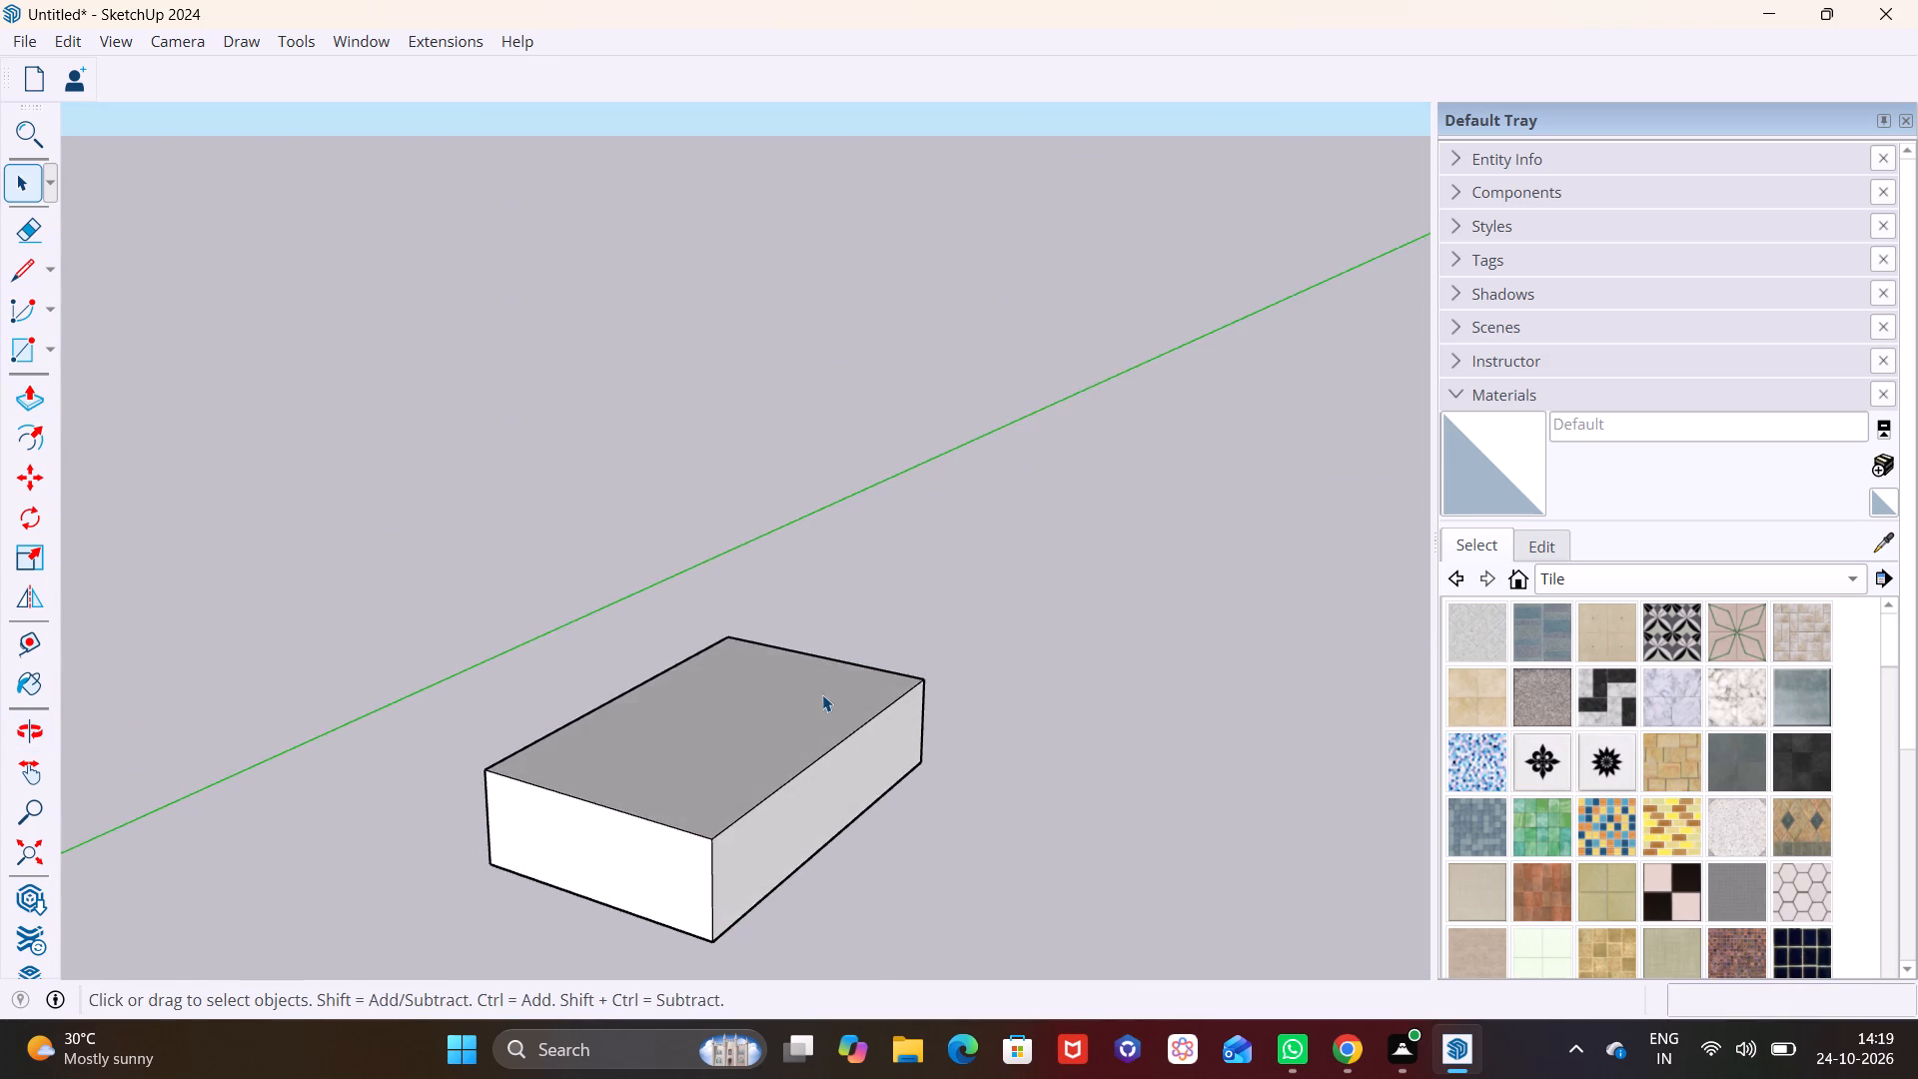
{"action": "scroll", "coordinate": [822, 695], "scroll_direction": "down", "scroll_amount": 5}
{"action": "scroll", "coordinate": [790, 726], "scroll_direction": "up", "scroll_amount": 6}
{"action": "scroll", "coordinate": [657, 770], "scroll_direction": "up", "scroll_amount": 1}
{"action": "middle_click_drag", "start_coordinate": [657, 770], "coordinate": [760, 766]}
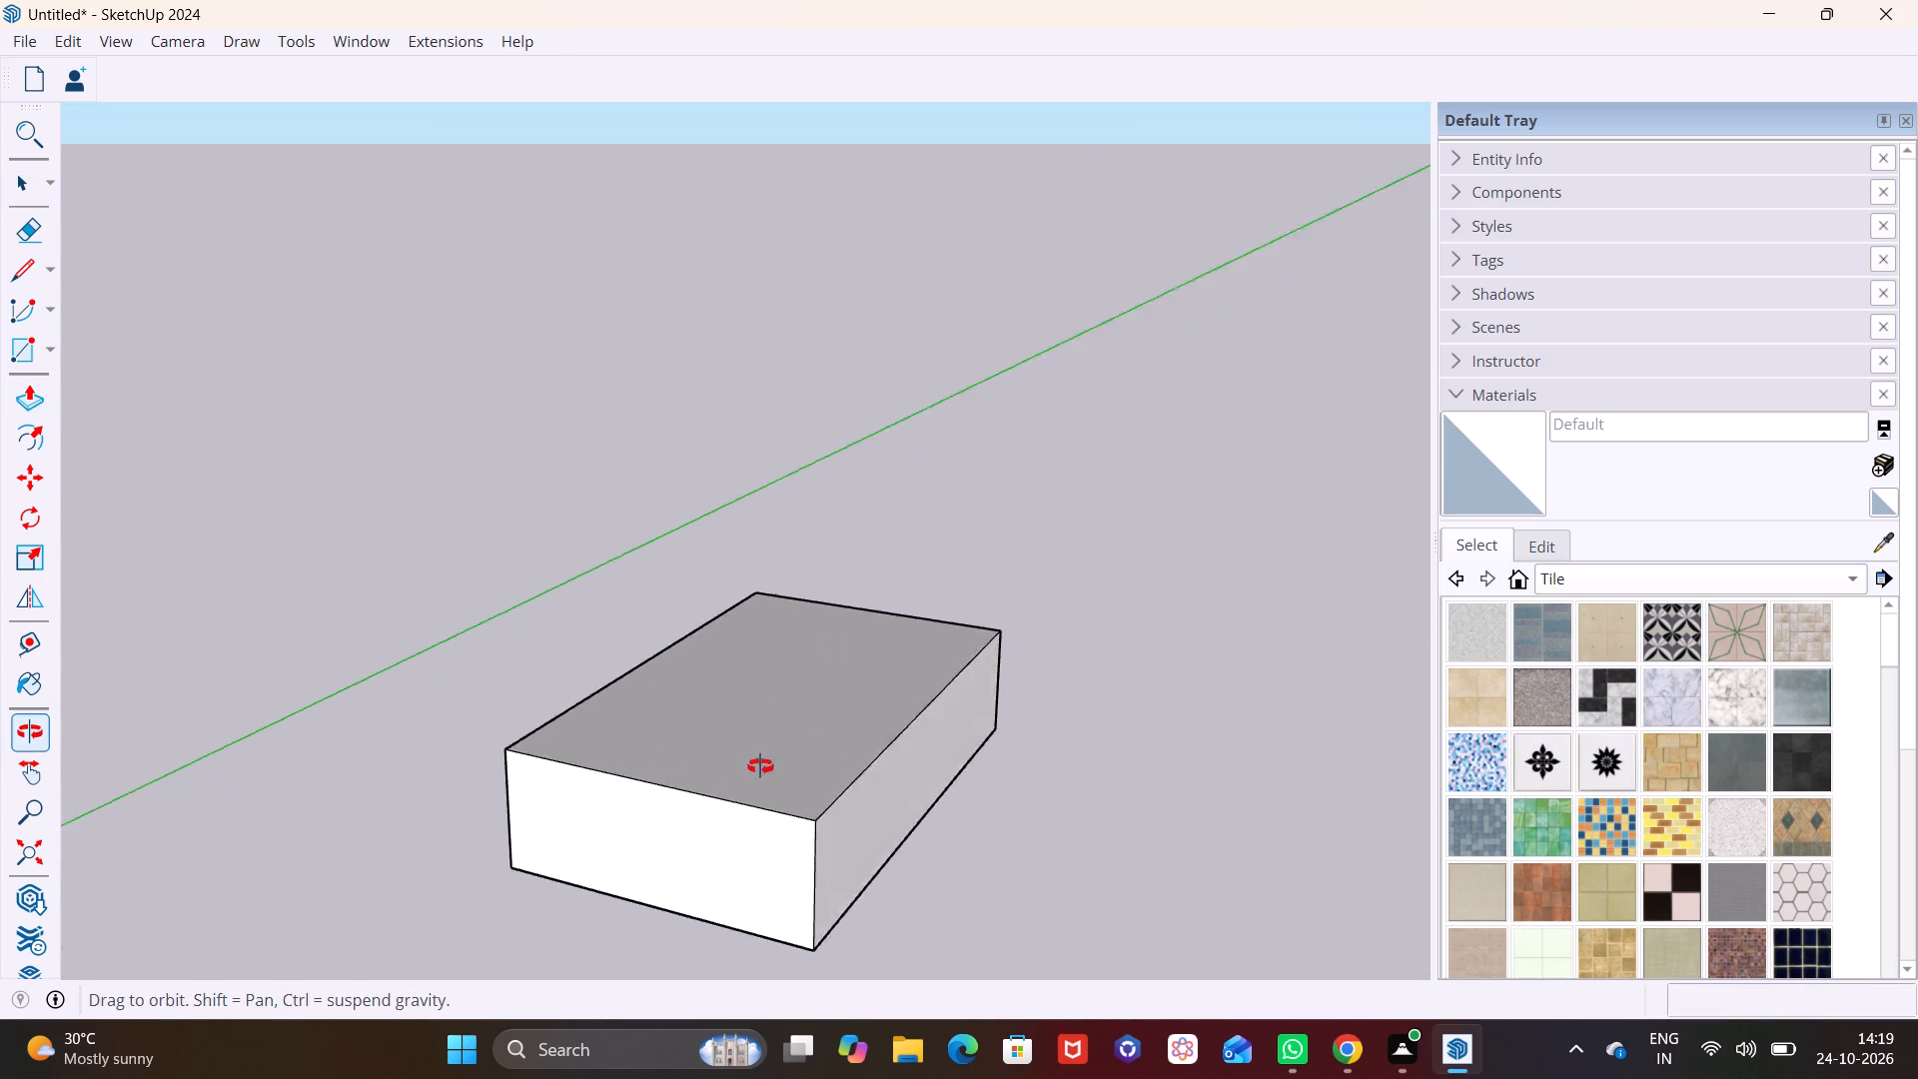
{"action": "middle_click_drag", "start_coordinate": [760, 766], "coordinate": [1185, 767]}
{"action": "scroll", "coordinate": [638, 696], "scroll_direction": "down", "scroll_amount": 3}
{"action": "middle_click_drag", "start_coordinate": [620, 718], "coordinate": [687, 625], "text": "shift"}
Push/Pull the box's long side face nearest the green axis outward by about 9' 10".
{"action": "left_click", "coordinate": [723, 636]}
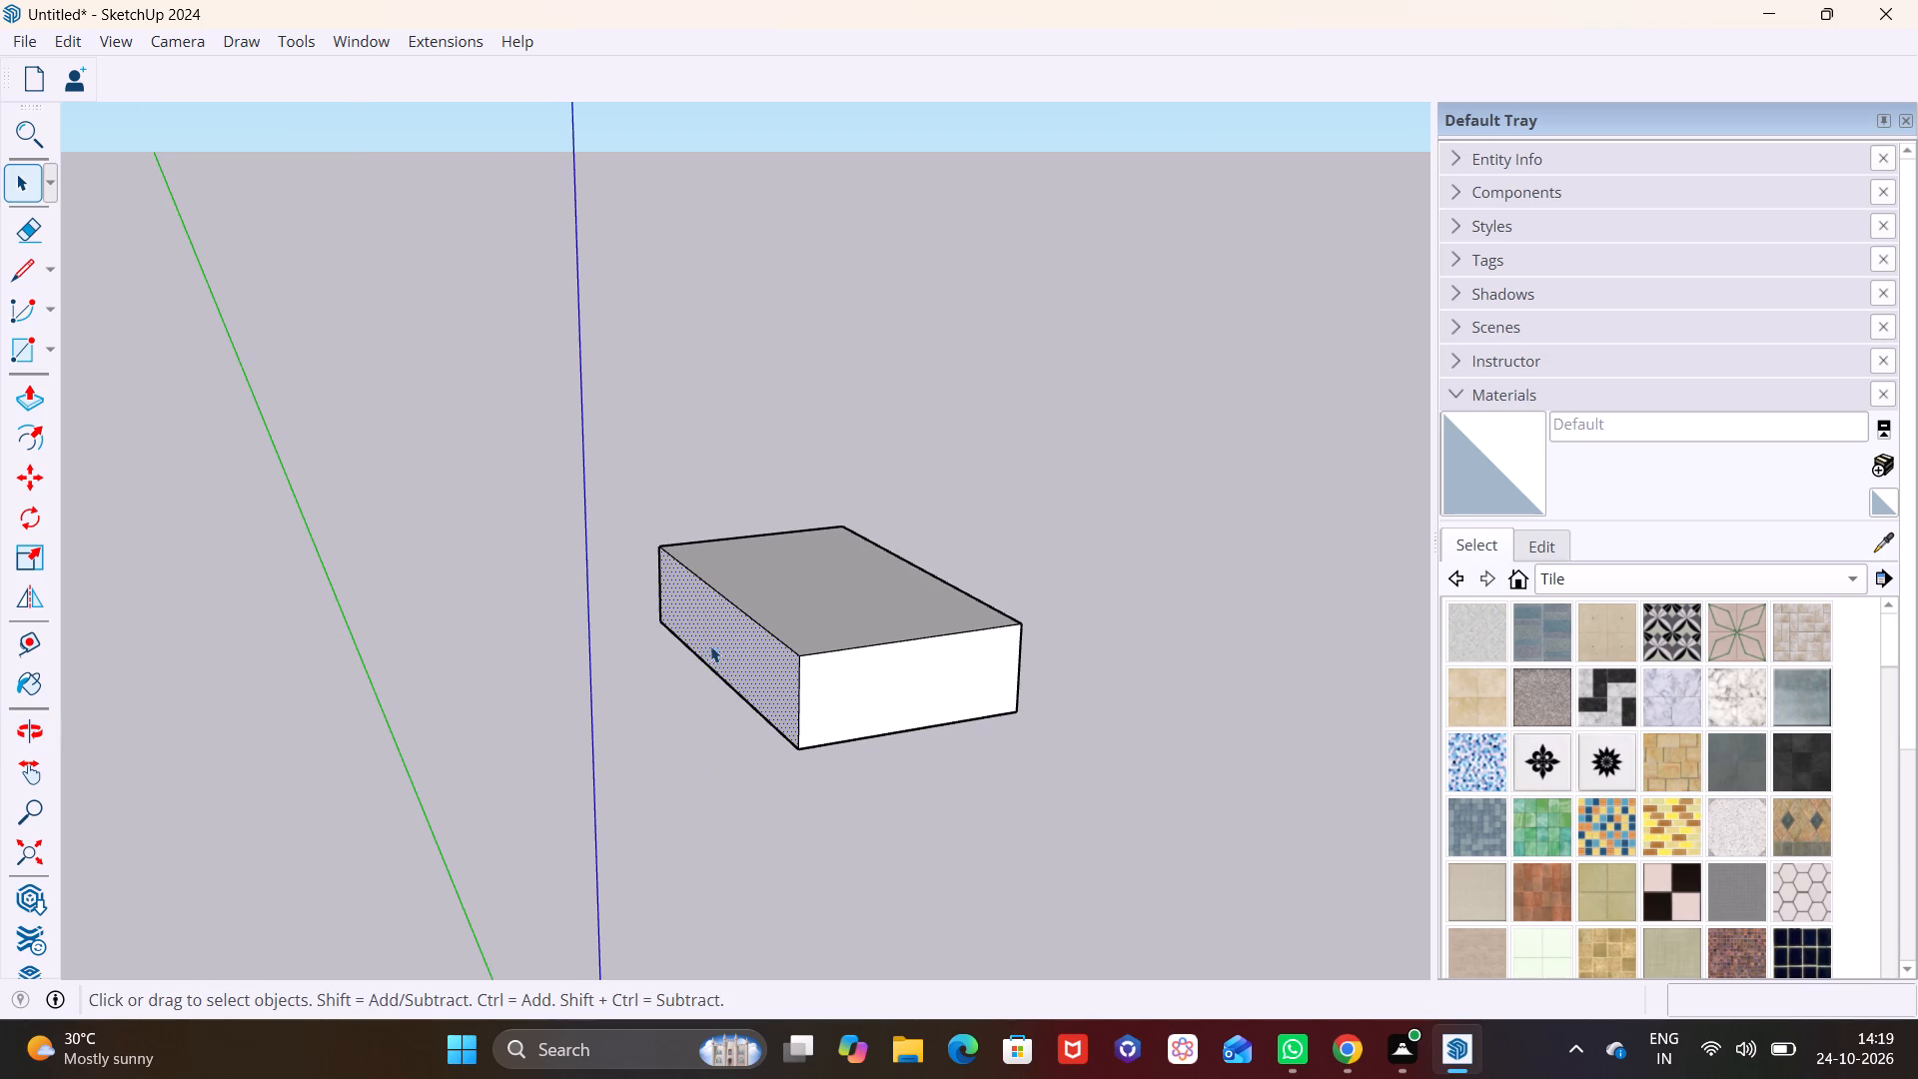
{"action": "left_click", "coordinate": [38, 396]}
{"action": "left_click", "coordinate": [767, 653]}
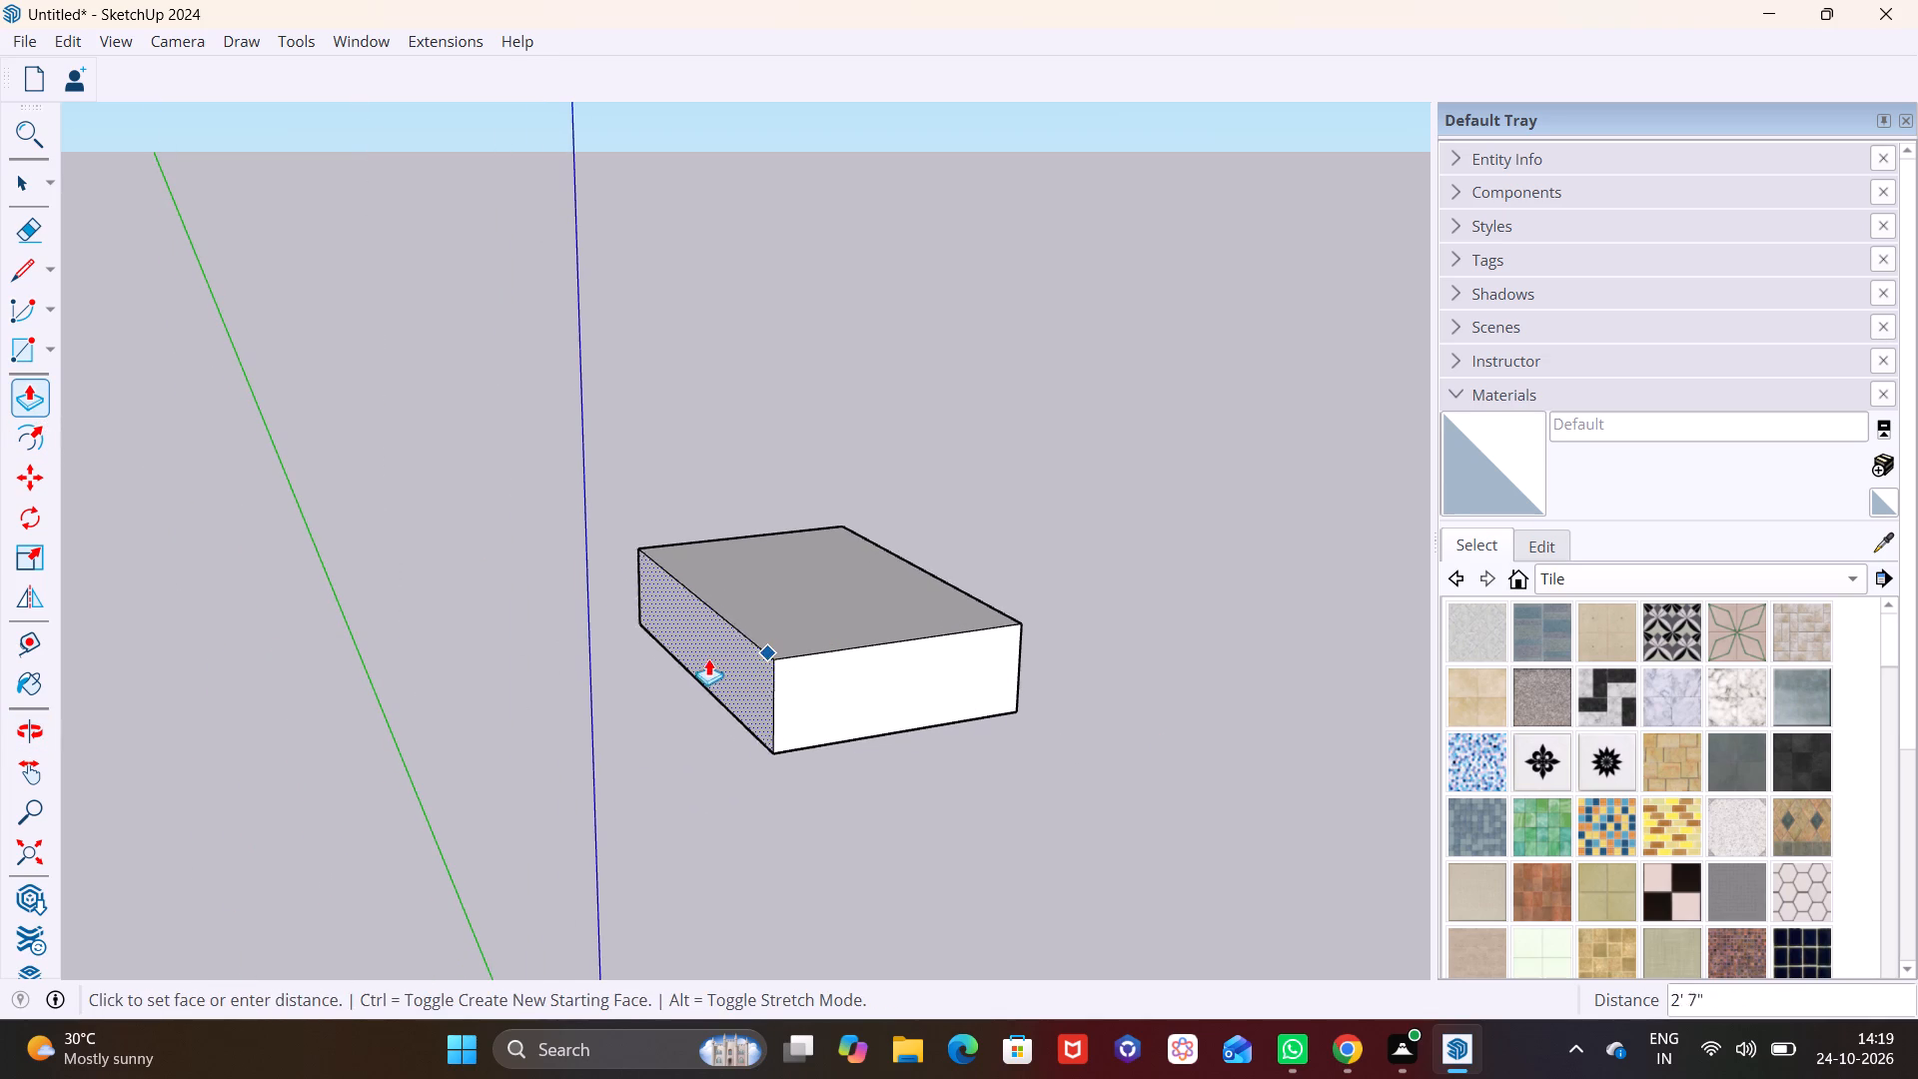
{"action": "left_click", "coordinate": [691, 663]}
Examine the widened box from all sides and close up, including its underside.
{"action": "middle_click_drag", "start_coordinate": [1012, 764], "coordinate": [525, 716]}
{"action": "scroll", "coordinate": [711, 670], "scroll_direction": "down", "scroll_amount": 3}
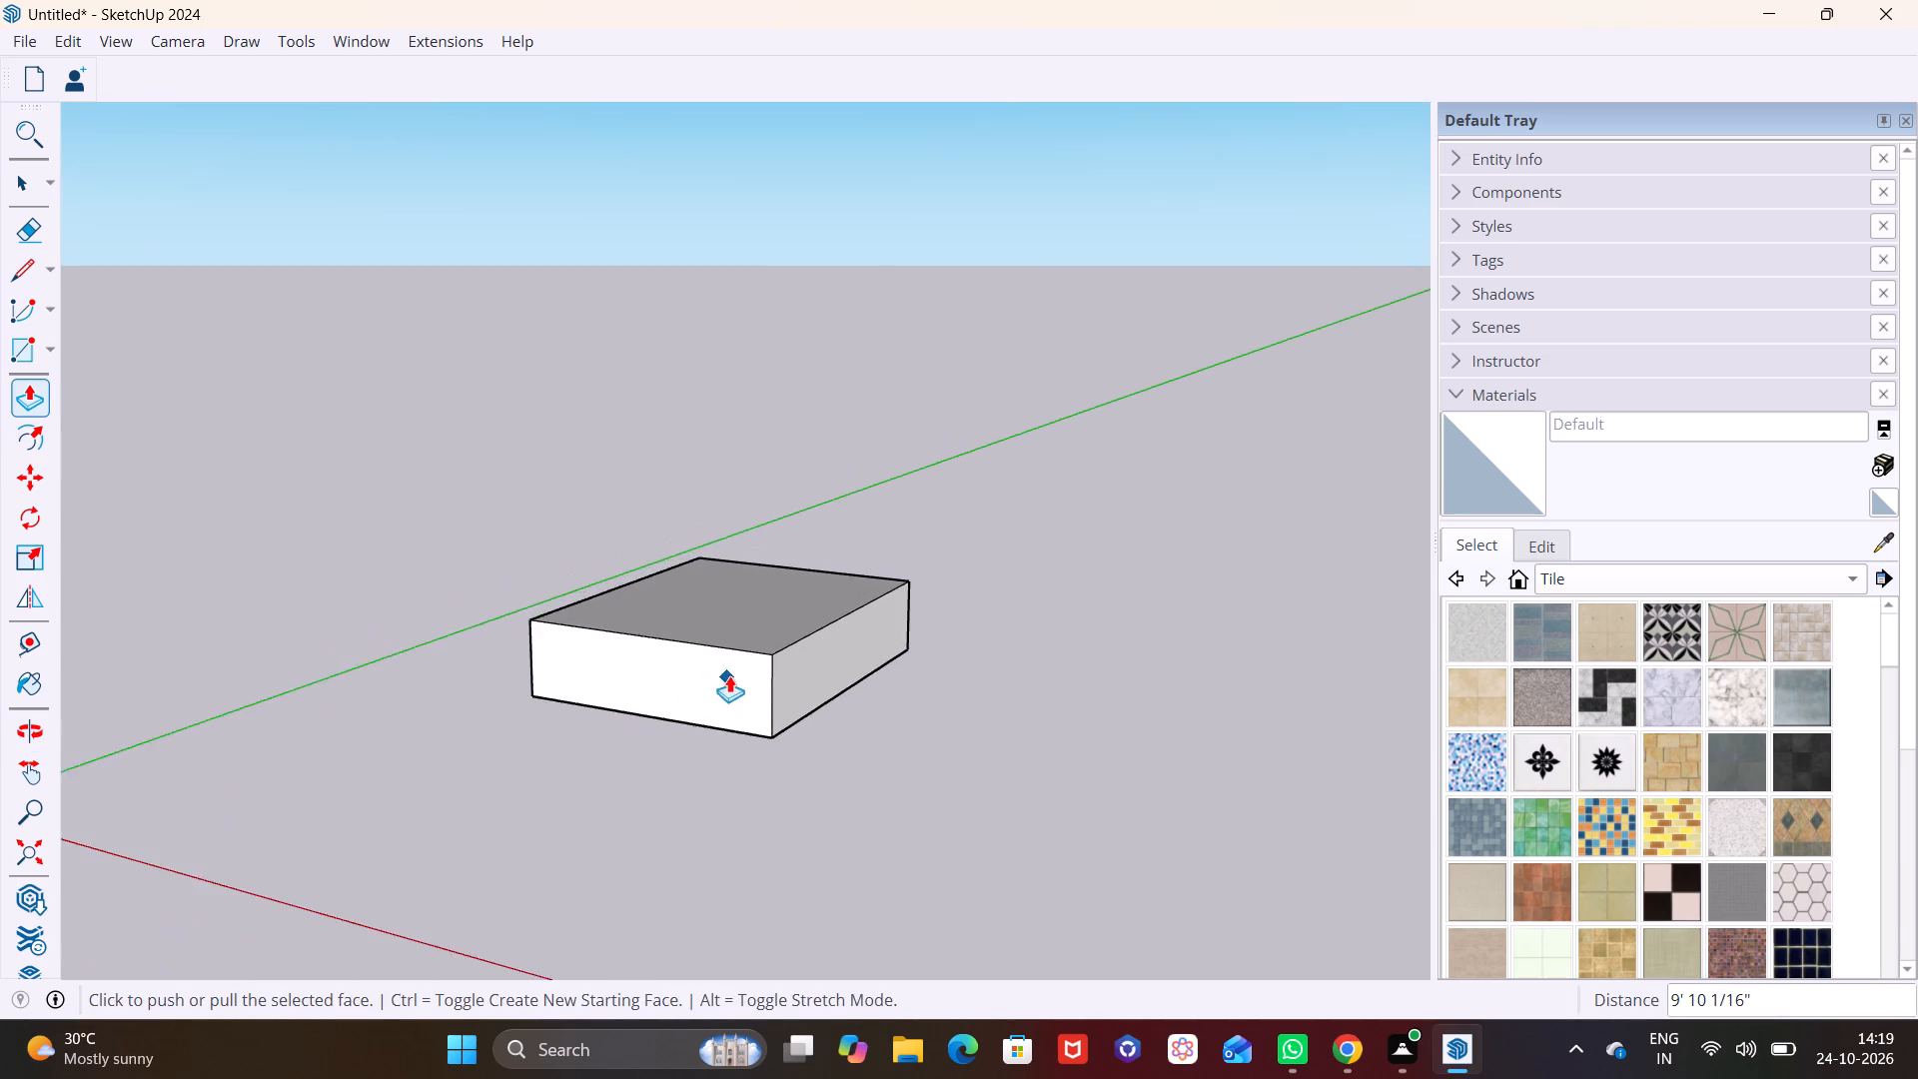
{"action": "scroll", "coordinate": [729, 675], "scroll_direction": "down", "scroll_amount": 3}
{"action": "middle_click_drag", "start_coordinate": [713, 743], "coordinate": [727, 553]}
{"action": "middle_click_drag", "start_coordinate": [741, 594], "coordinate": [751, 919]}
{"action": "scroll", "coordinate": [833, 735], "scroll_direction": "up", "scroll_amount": 3}
{"action": "middle_click_drag", "start_coordinate": [825, 686], "coordinate": [787, 675]}
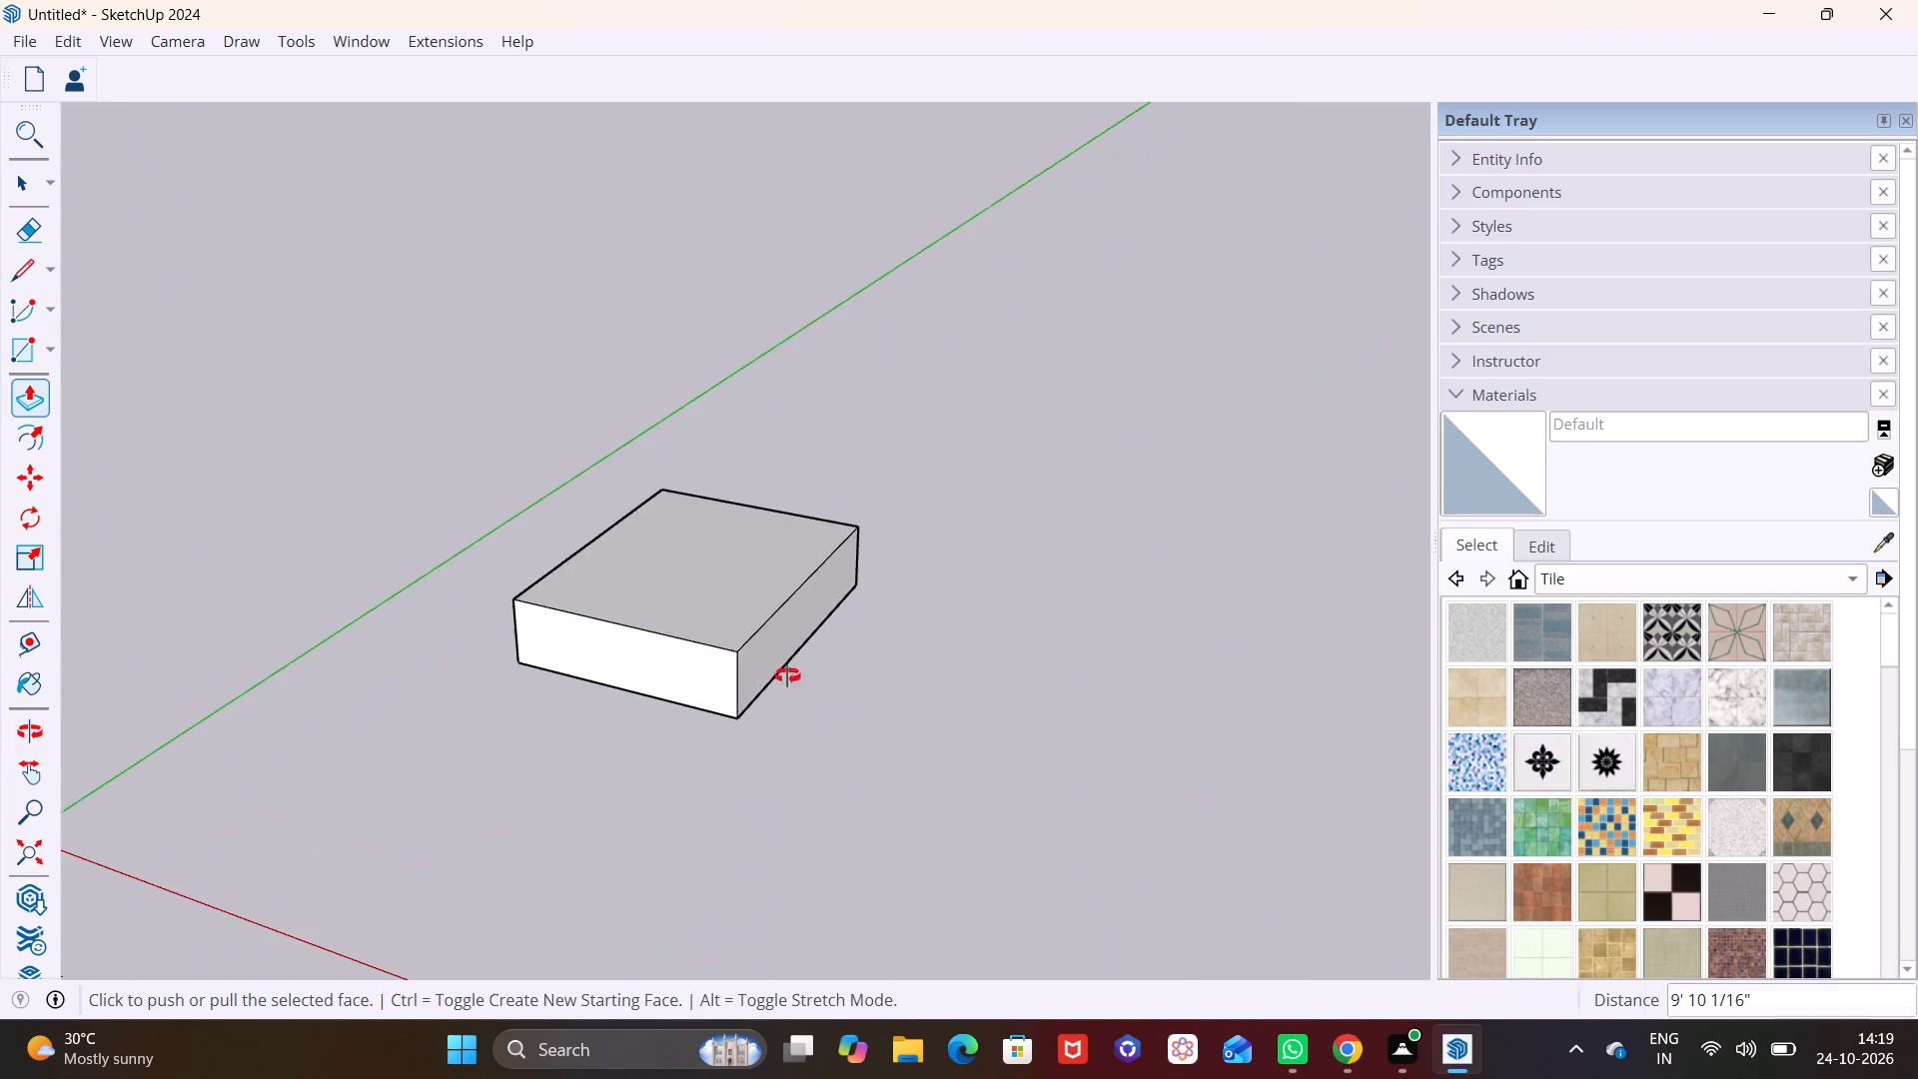
{"action": "middle_click_drag", "start_coordinate": [787, 675], "coordinate": [565, 511]}
{"action": "middle_click_drag", "start_coordinate": [630, 624], "coordinate": [695, 943]}
{"action": "middle_click_drag", "start_coordinate": [745, 820], "coordinate": [715, 644]}
{"action": "scroll", "coordinate": [687, 820], "scroll_direction": "up", "scroll_amount": 1}
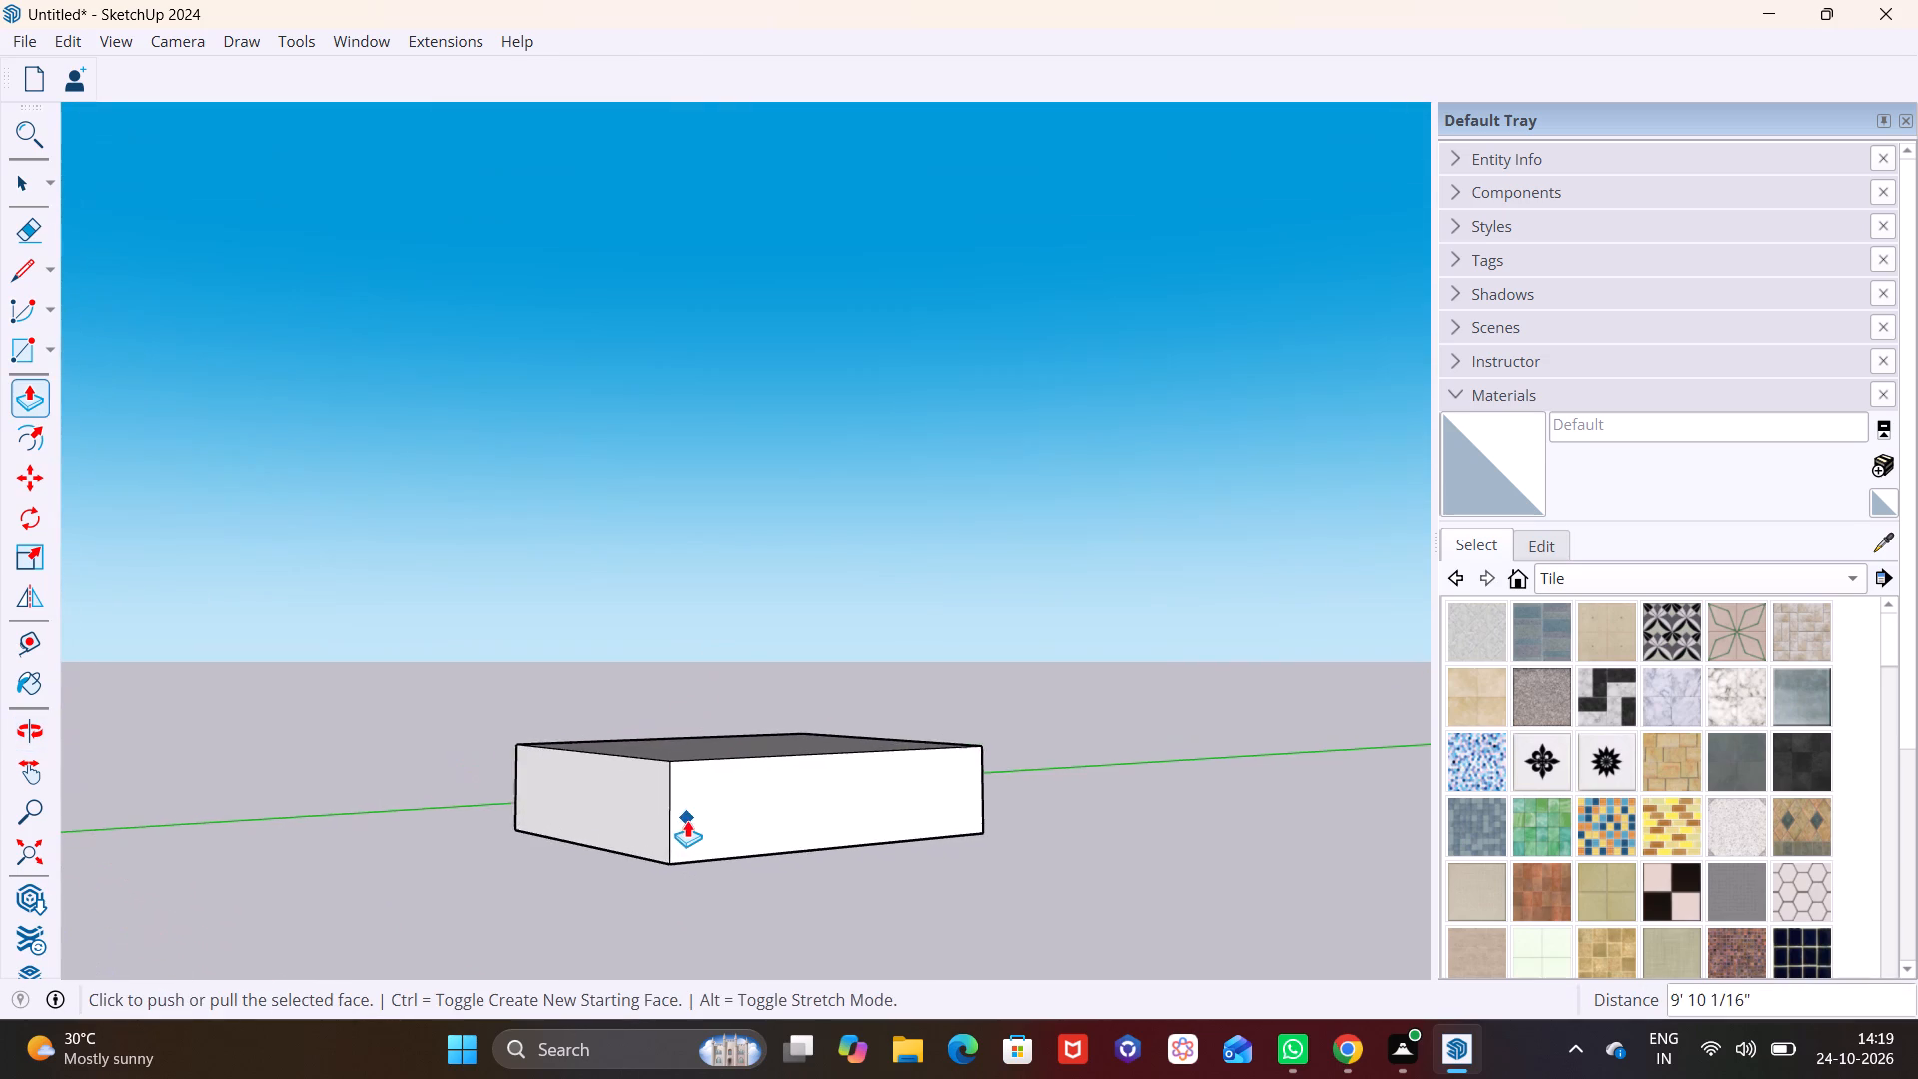
{"action": "scroll", "coordinate": [687, 820], "scroll_direction": "up", "scroll_amount": 6}
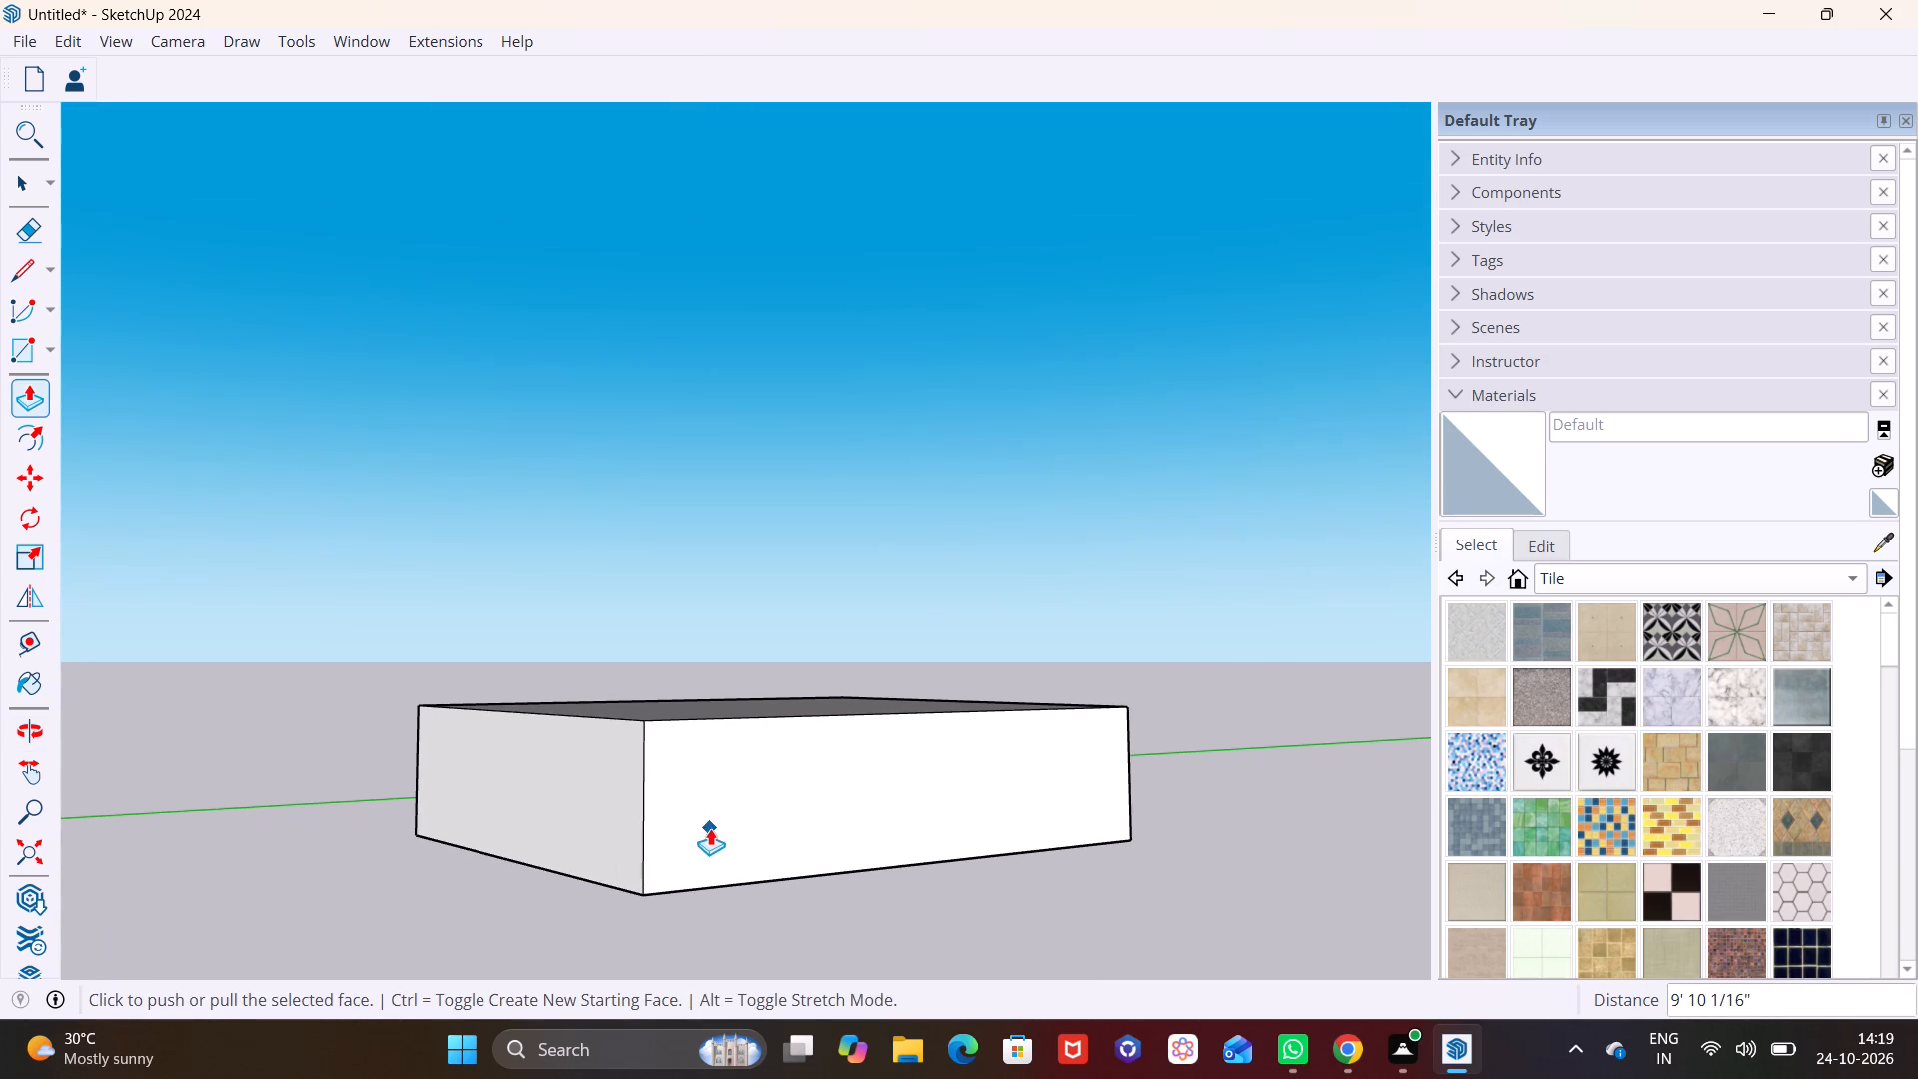
{"action": "scroll", "coordinate": [706, 802], "scroll_direction": "down", "scroll_amount": 1}
{"action": "middle_click_drag", "start_coordinate": [705, 801], "coordinate": [738, 833]}
{"action": "scroll", "coordinate": [753, 820], "scroll_direction": "down", "scroll_amount": 4}
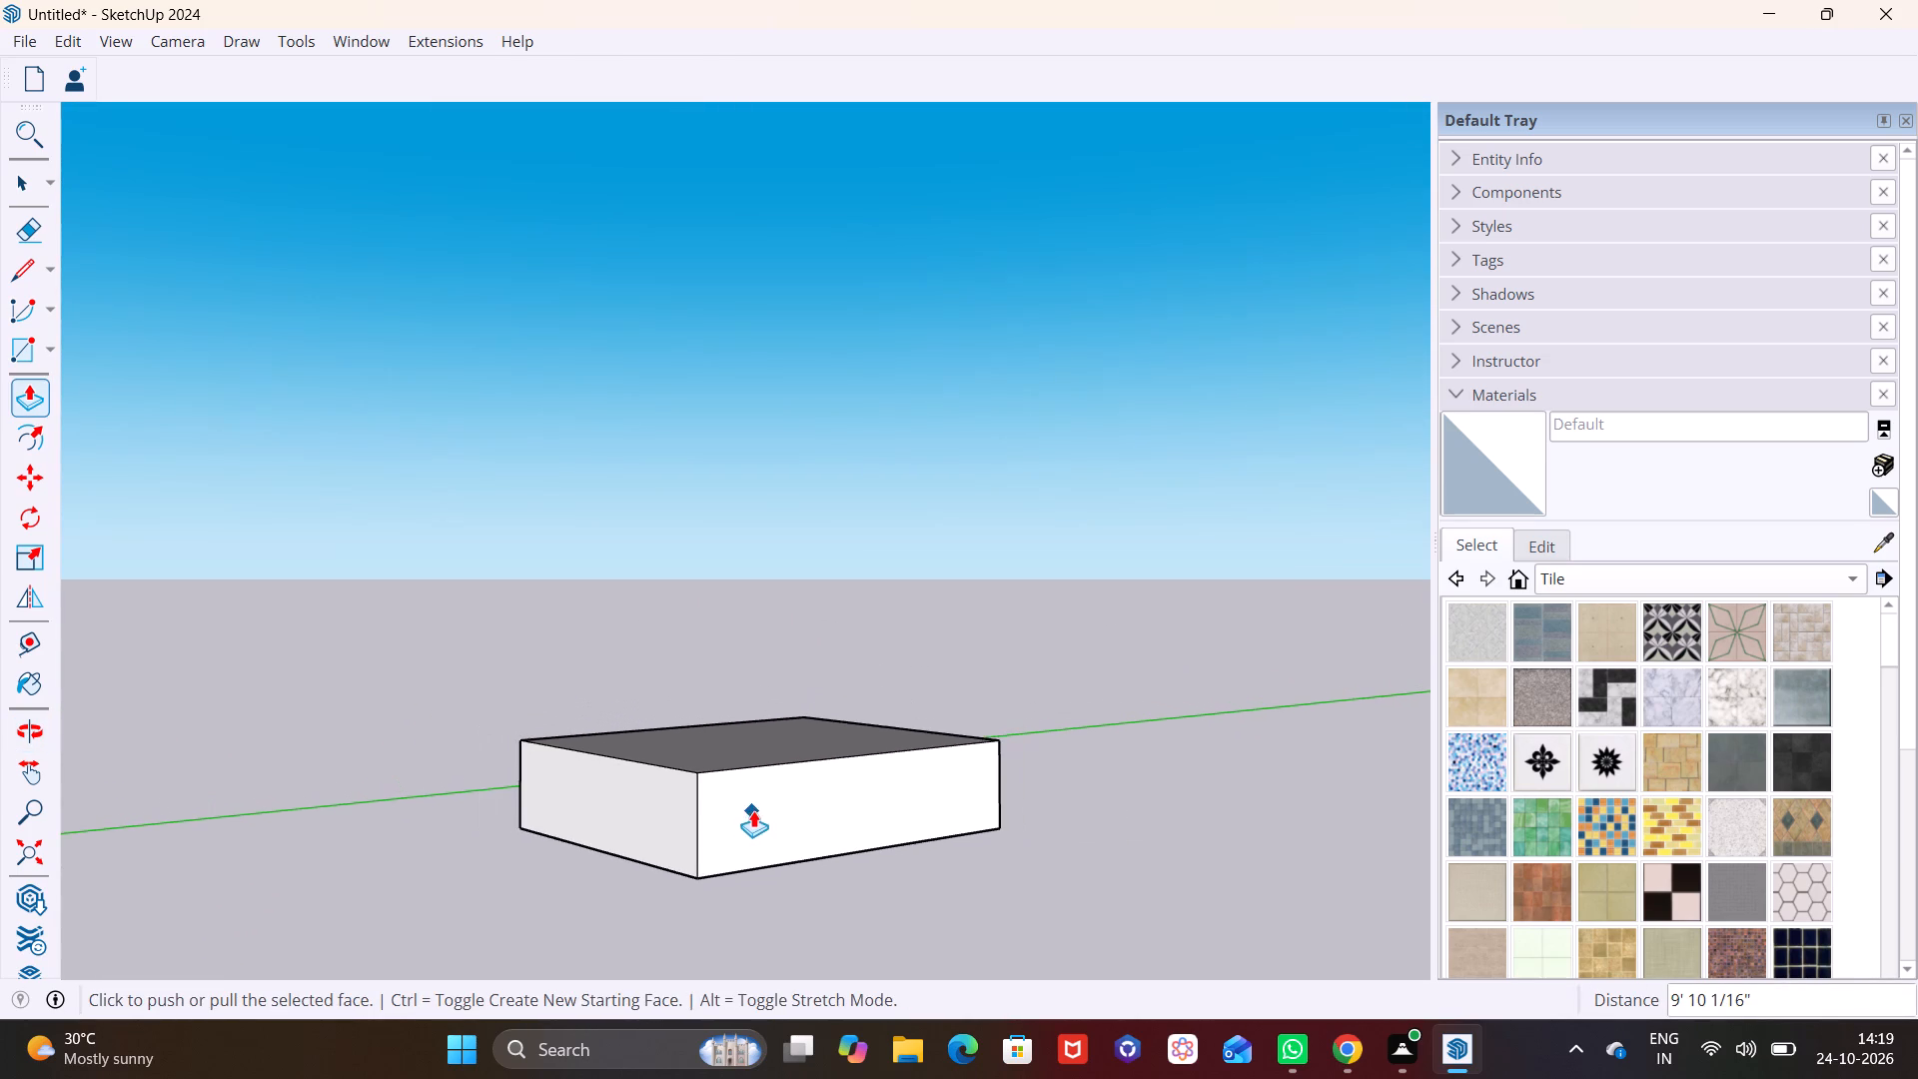
{"action": "scroll", "coordinate": [753, 797], "scroll_direction": "down", "scroll_amount": 2}
{"action": "middle_click_drag", "start_coordinate": [753, 802], "coordinate": [838, 803]}
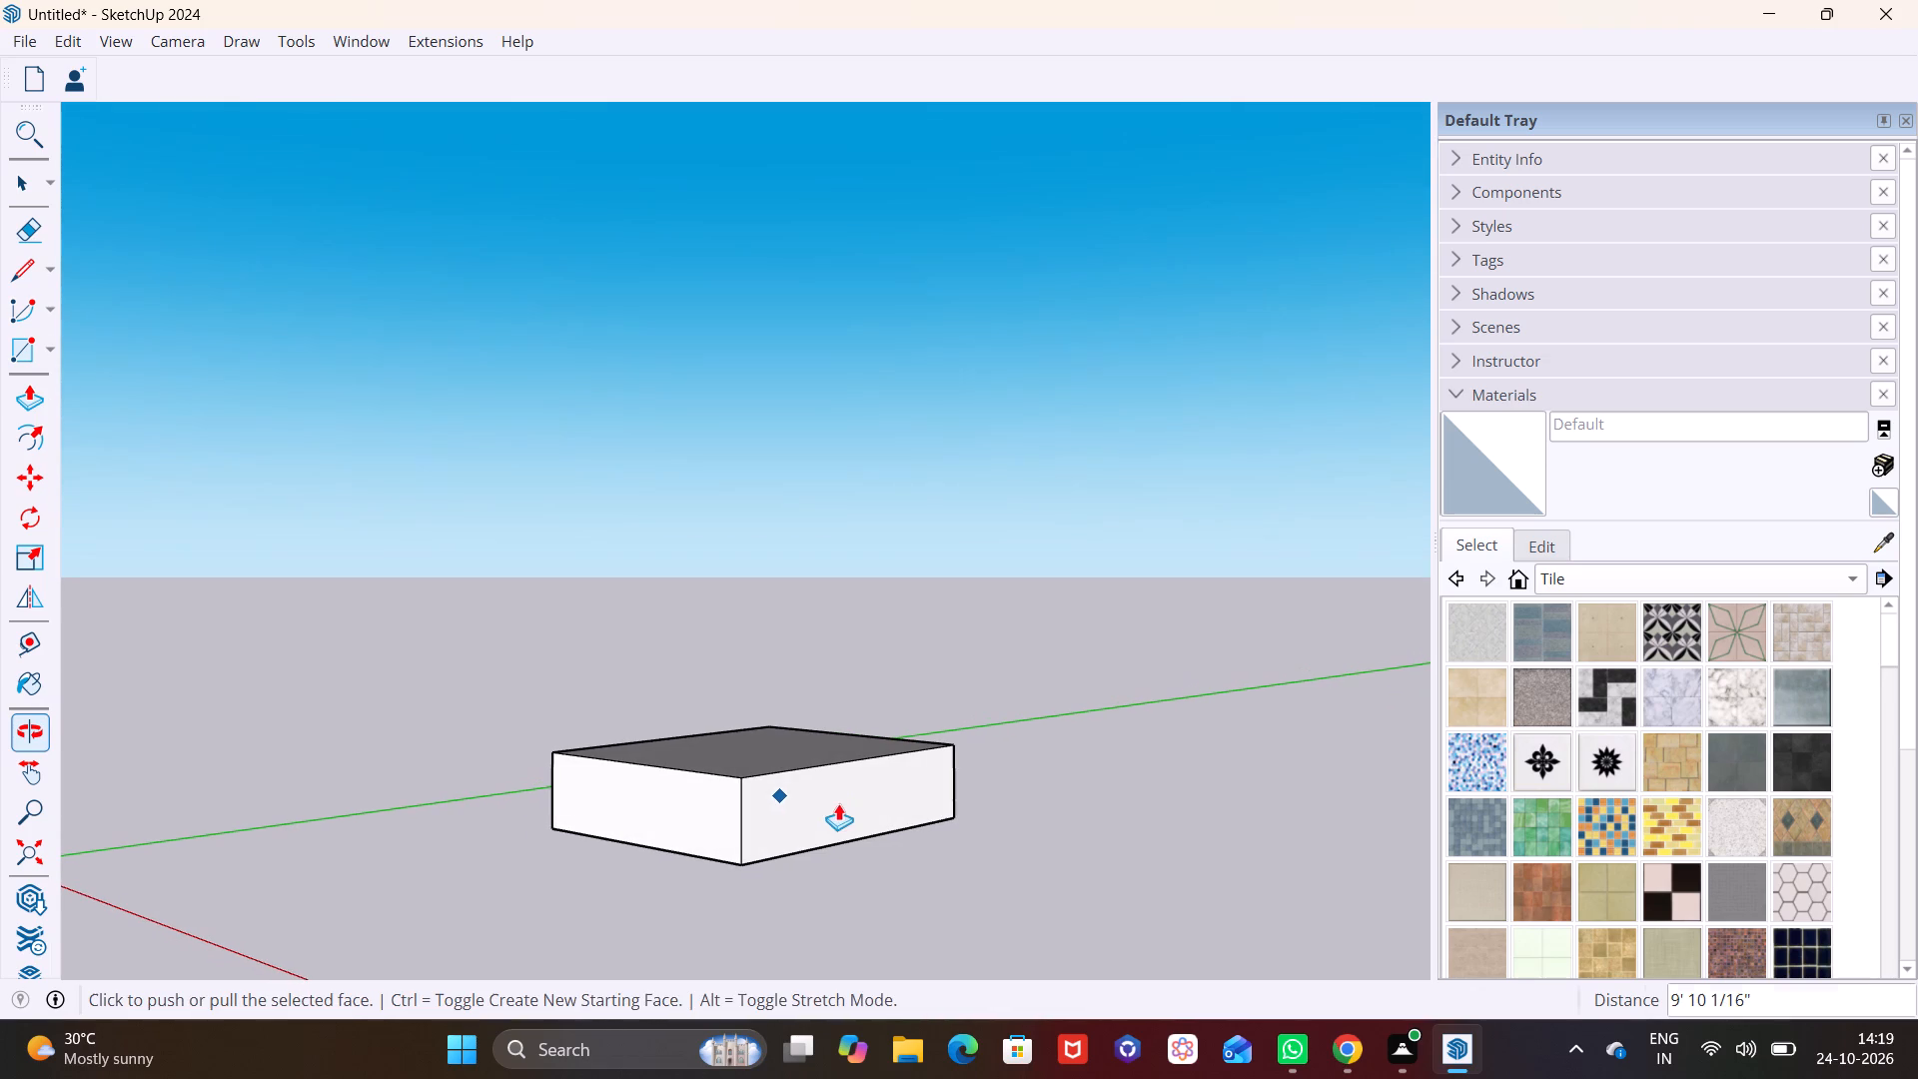
{"action": "scroll", "coordinate": [771, 791], "scroll_direction": "down", "scroll_amount": 2}
{"action": "scroll", "coordinate": [761, 774], "scroll_direction": "up", "scroll_amount": 2}
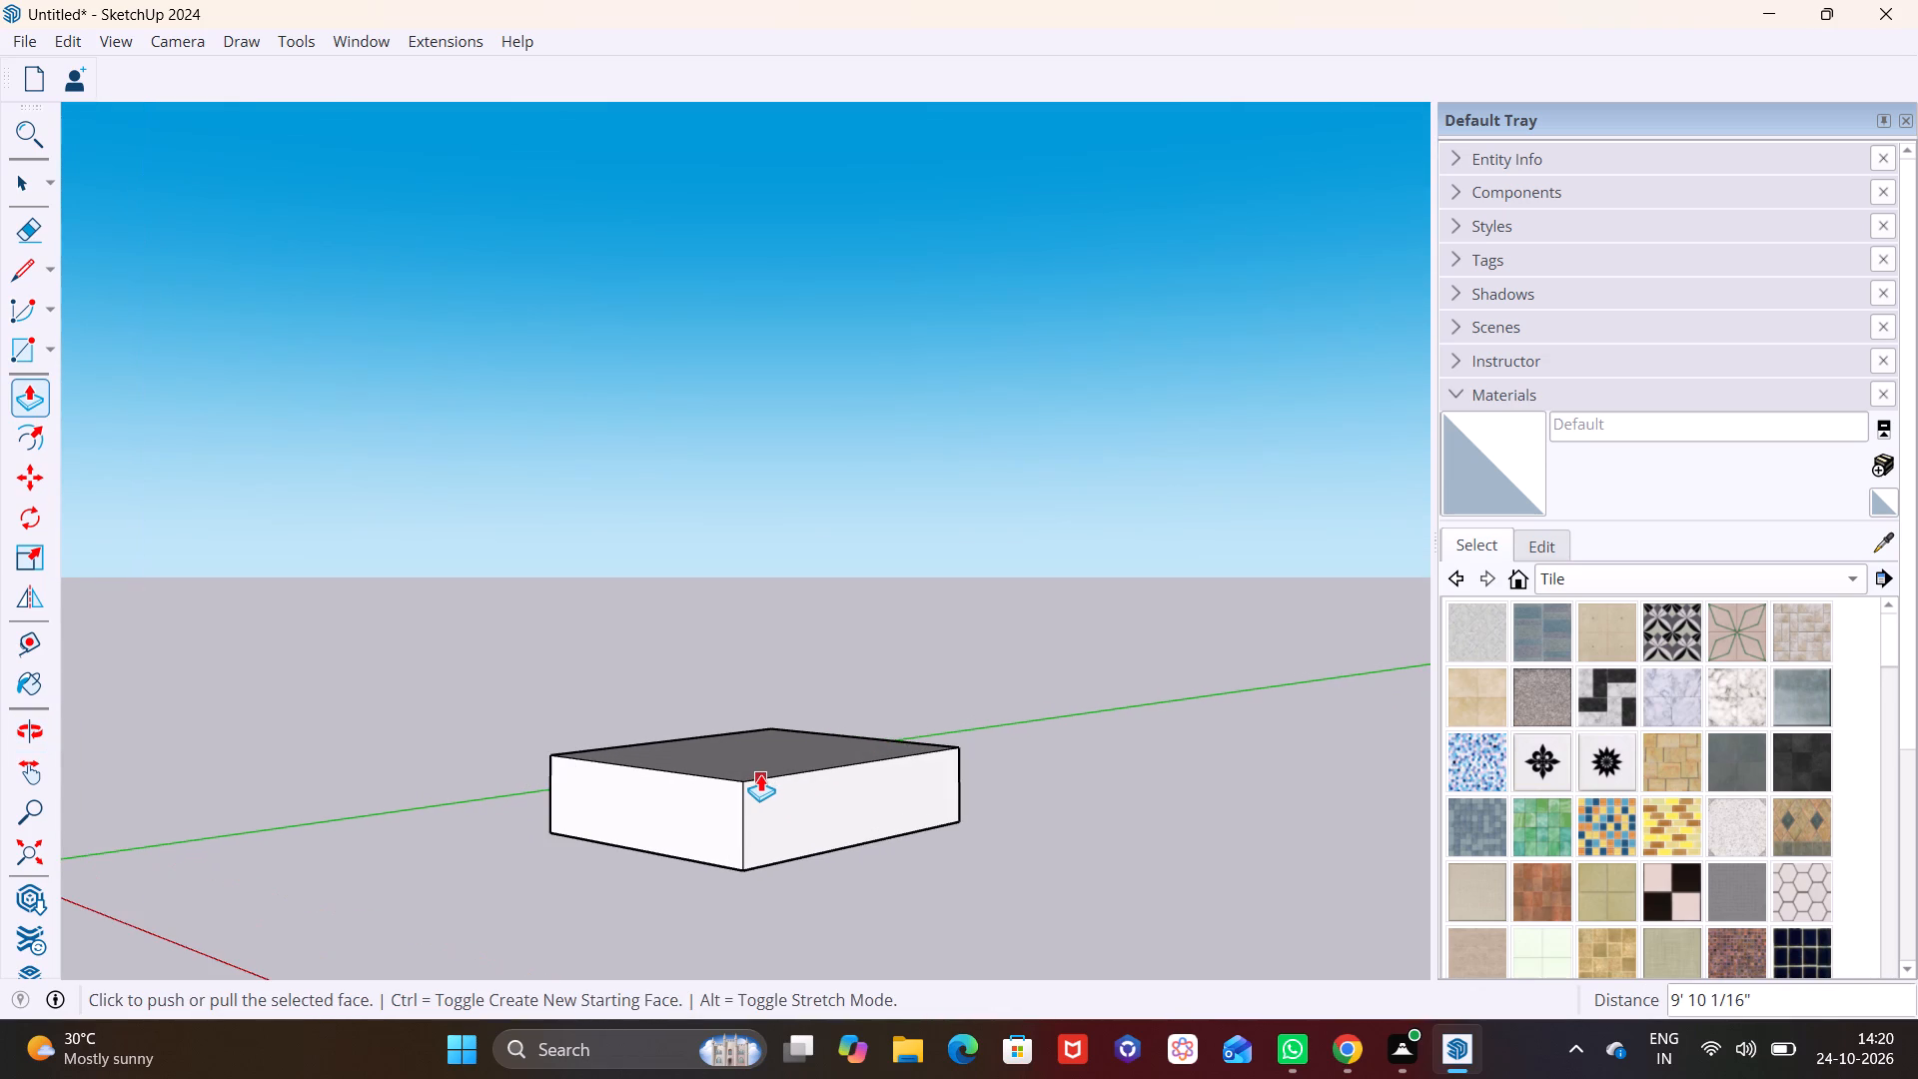
{"action": "scroll", "coordinate": [760, 774], "scroll_direction": "down", "scroll_amount": 3}
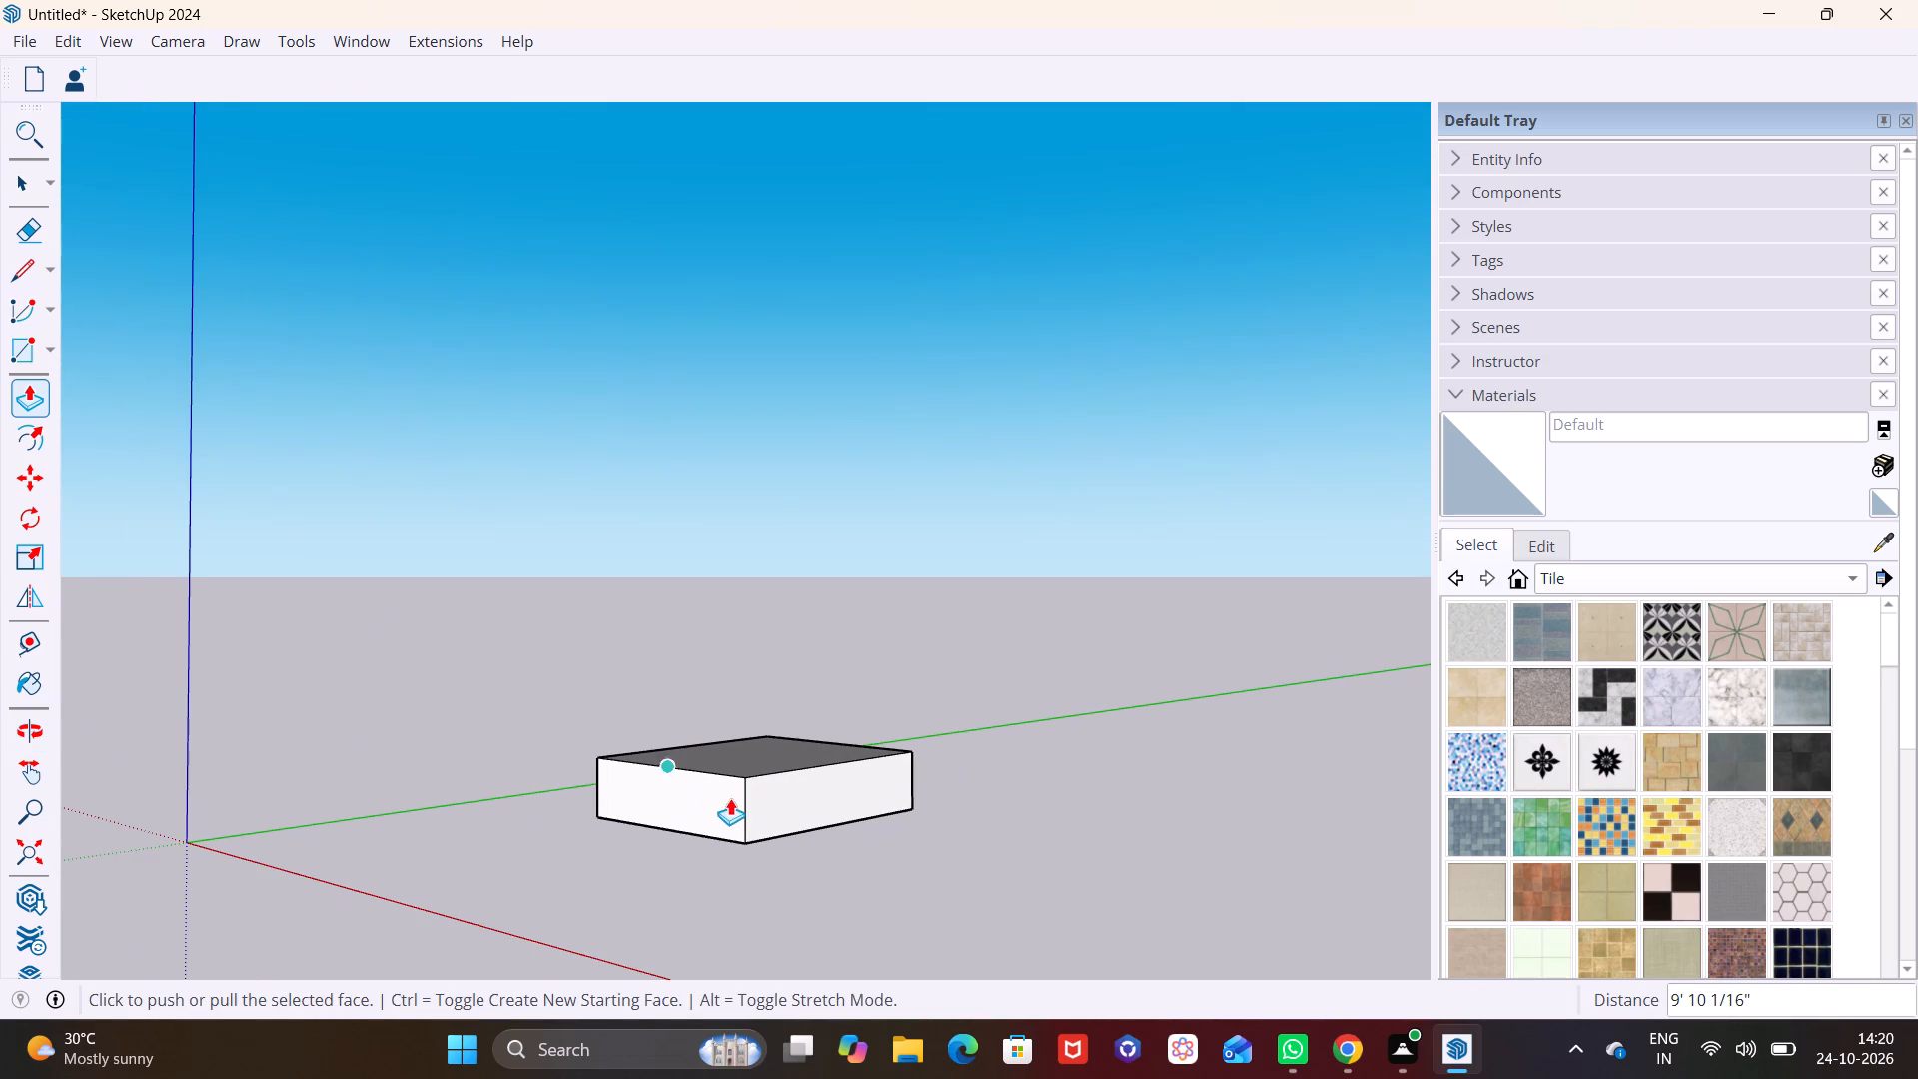
{"action": "middle_click_drag", "start_coordinate": [730, 799], "coordinate": [1008, 896]}
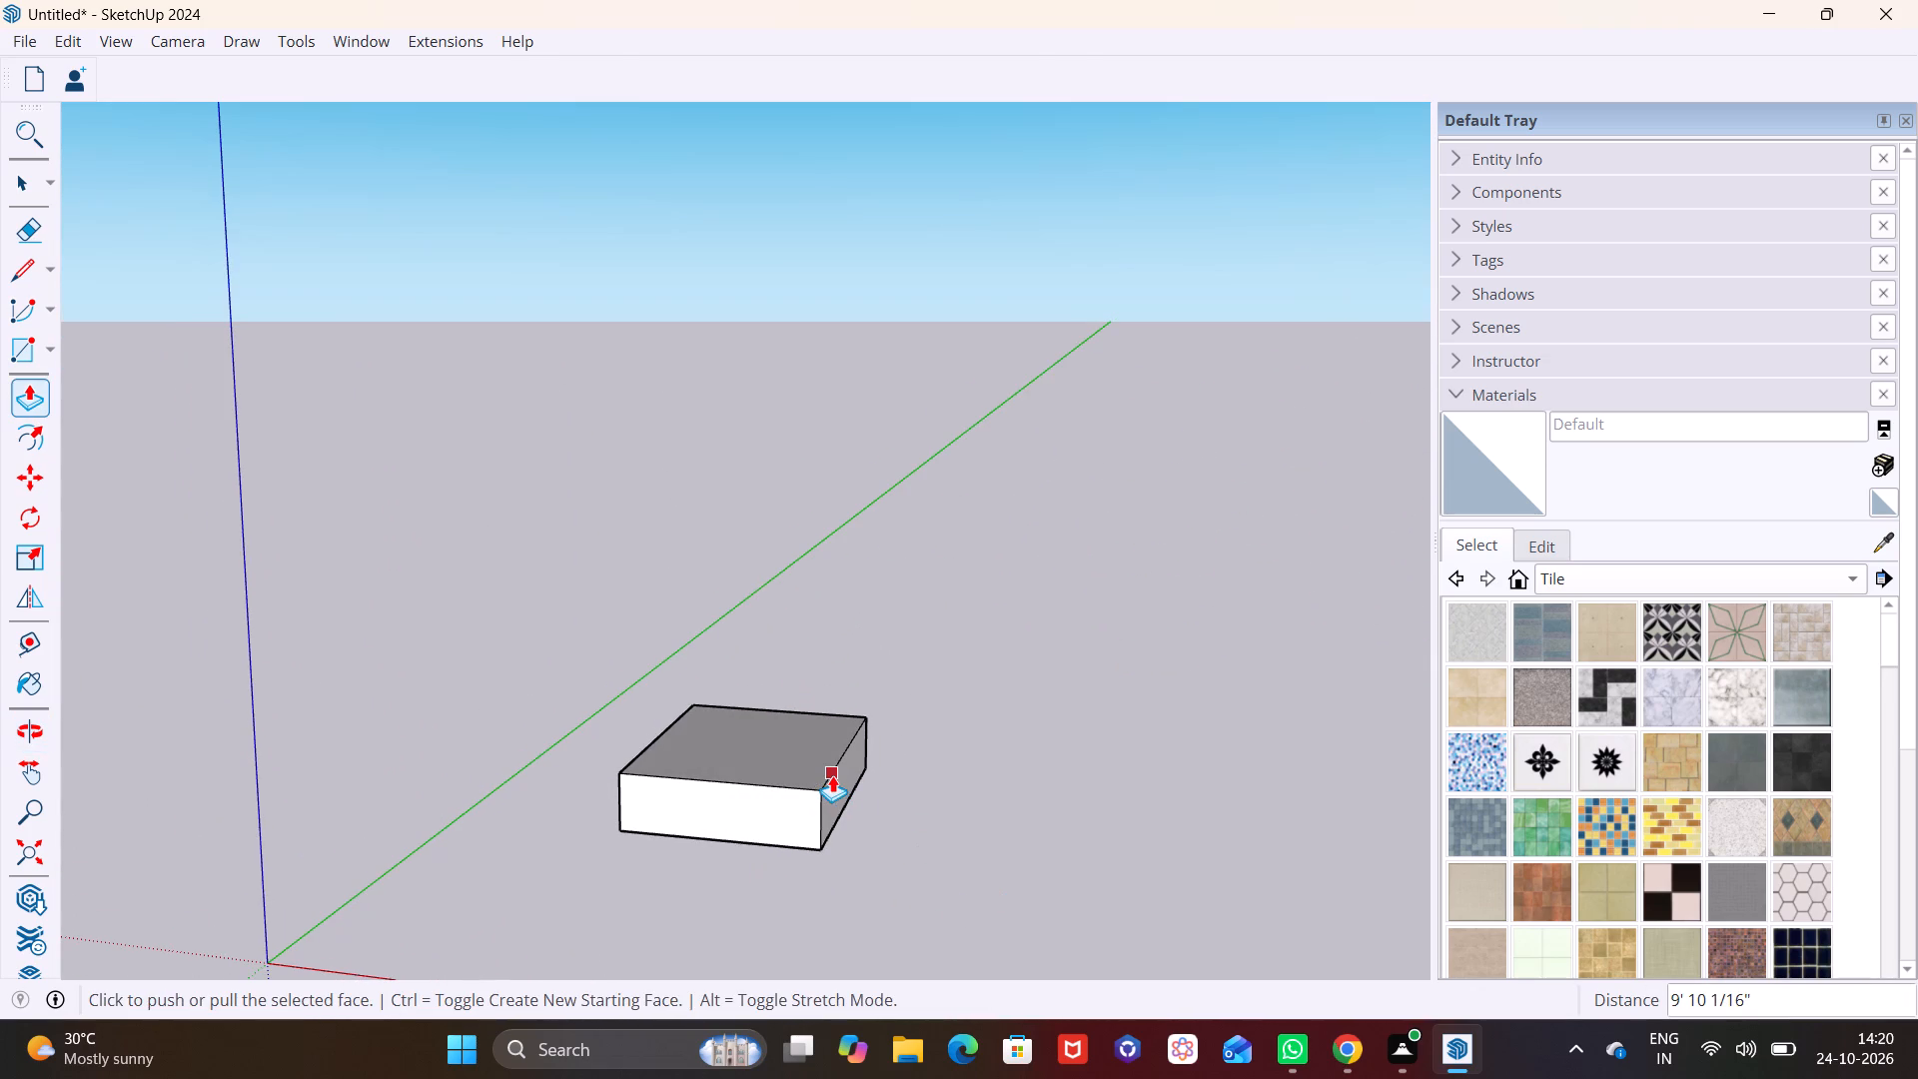
{"action": "middle_click_drag", "start_coordinate": [827, 773], "coordinate": [1004, 887]}
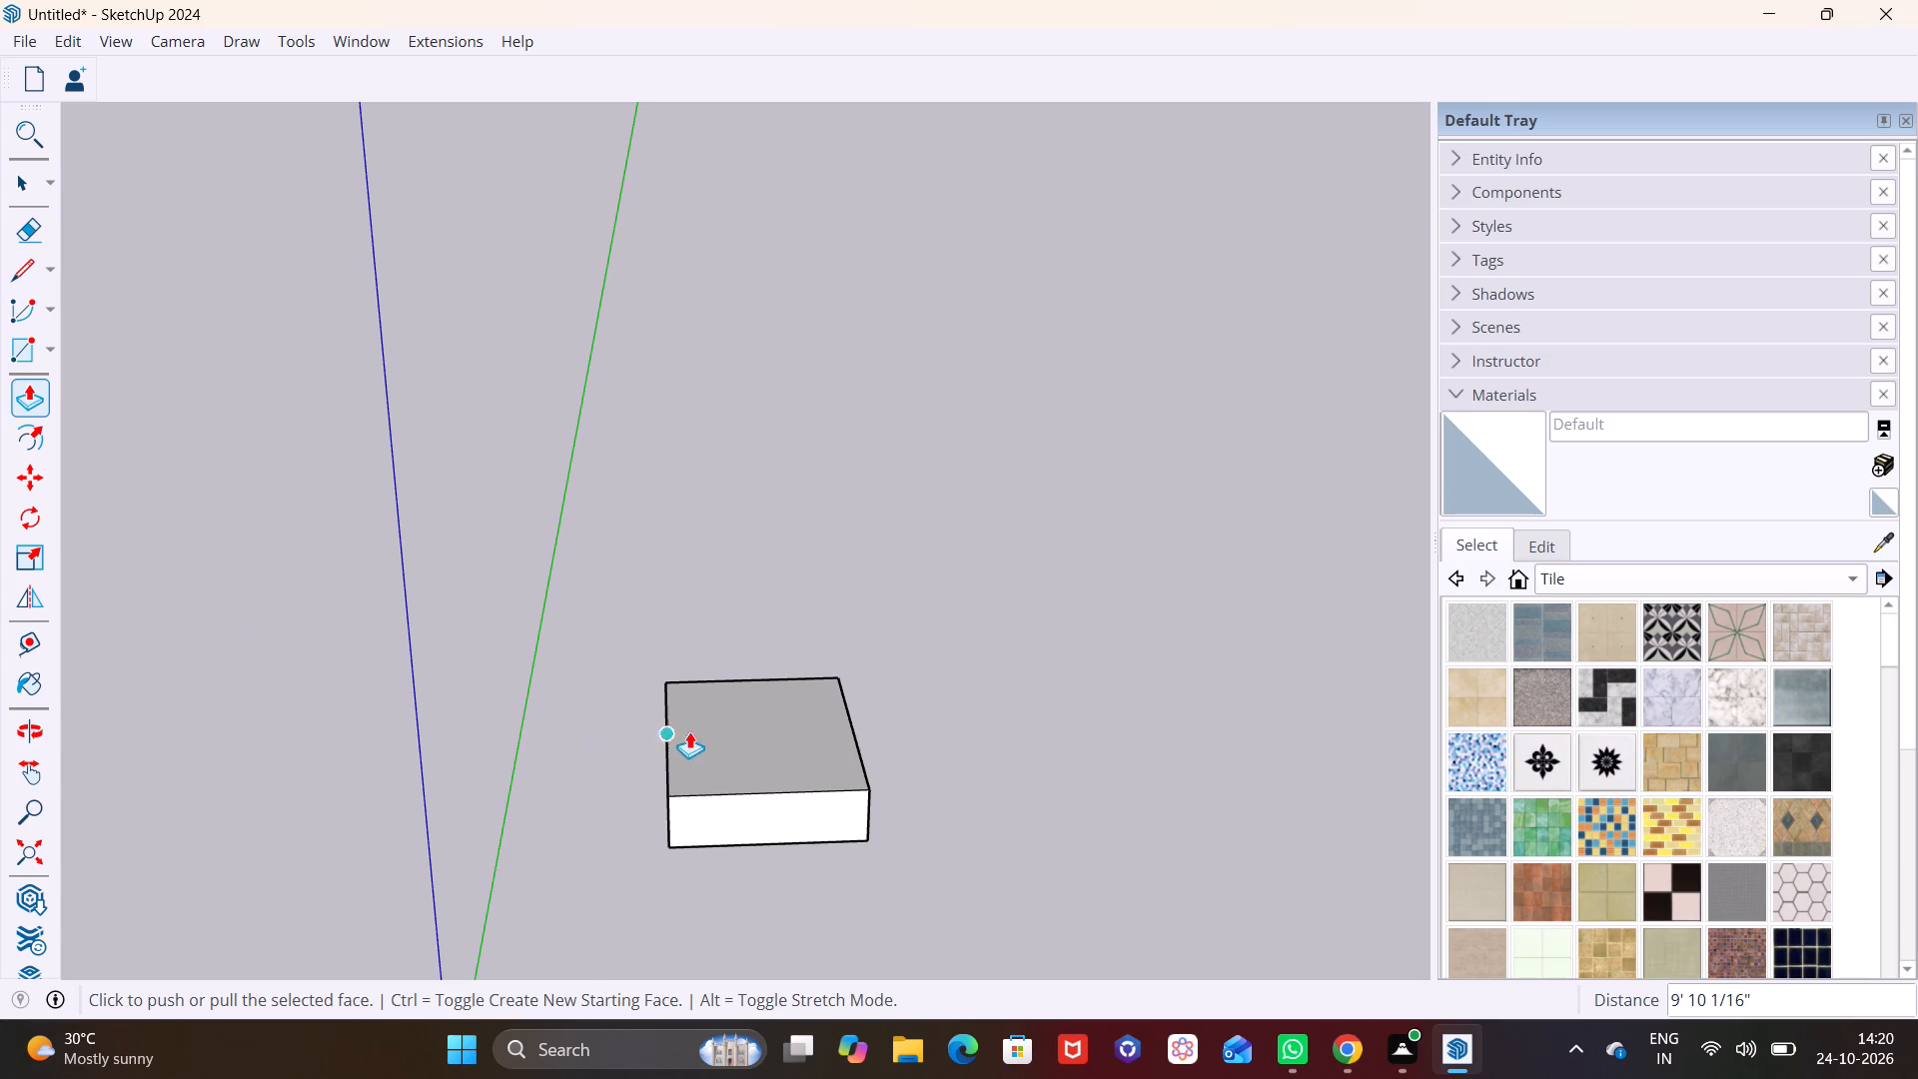
{"action": "scroll", "coordinate": [694, 733], "scroll_direction": "up", "scroll_amount": 7}
{"action": "middle_click_drag", "start_coordinate": [793, 850], "coordinate": [824, 481]}
{"action": "scroll", "coordinate": [824, 519], "scroll_direction": "up", "scroll_amount": 1}
{"action": "middle_click_drag", "start_coordinate": [853, 695], "coordinate": [838, 623]}
{"action": "scroll", "coordinate": [825, 801], "scroll_direction": "down", "scroll_amount": 3}
{"action": "middle_click_drag", "start_coordinate": [904, 809], "coordinate": [895, 598]}
{"action": "scroll", "coordinate": [854, 613], "scroll_direction": "up", "scroll_amount": 4}
{"action": "middle_click_drag", "start_coordinate": [845, 616], "coordinate": [805, 518]}
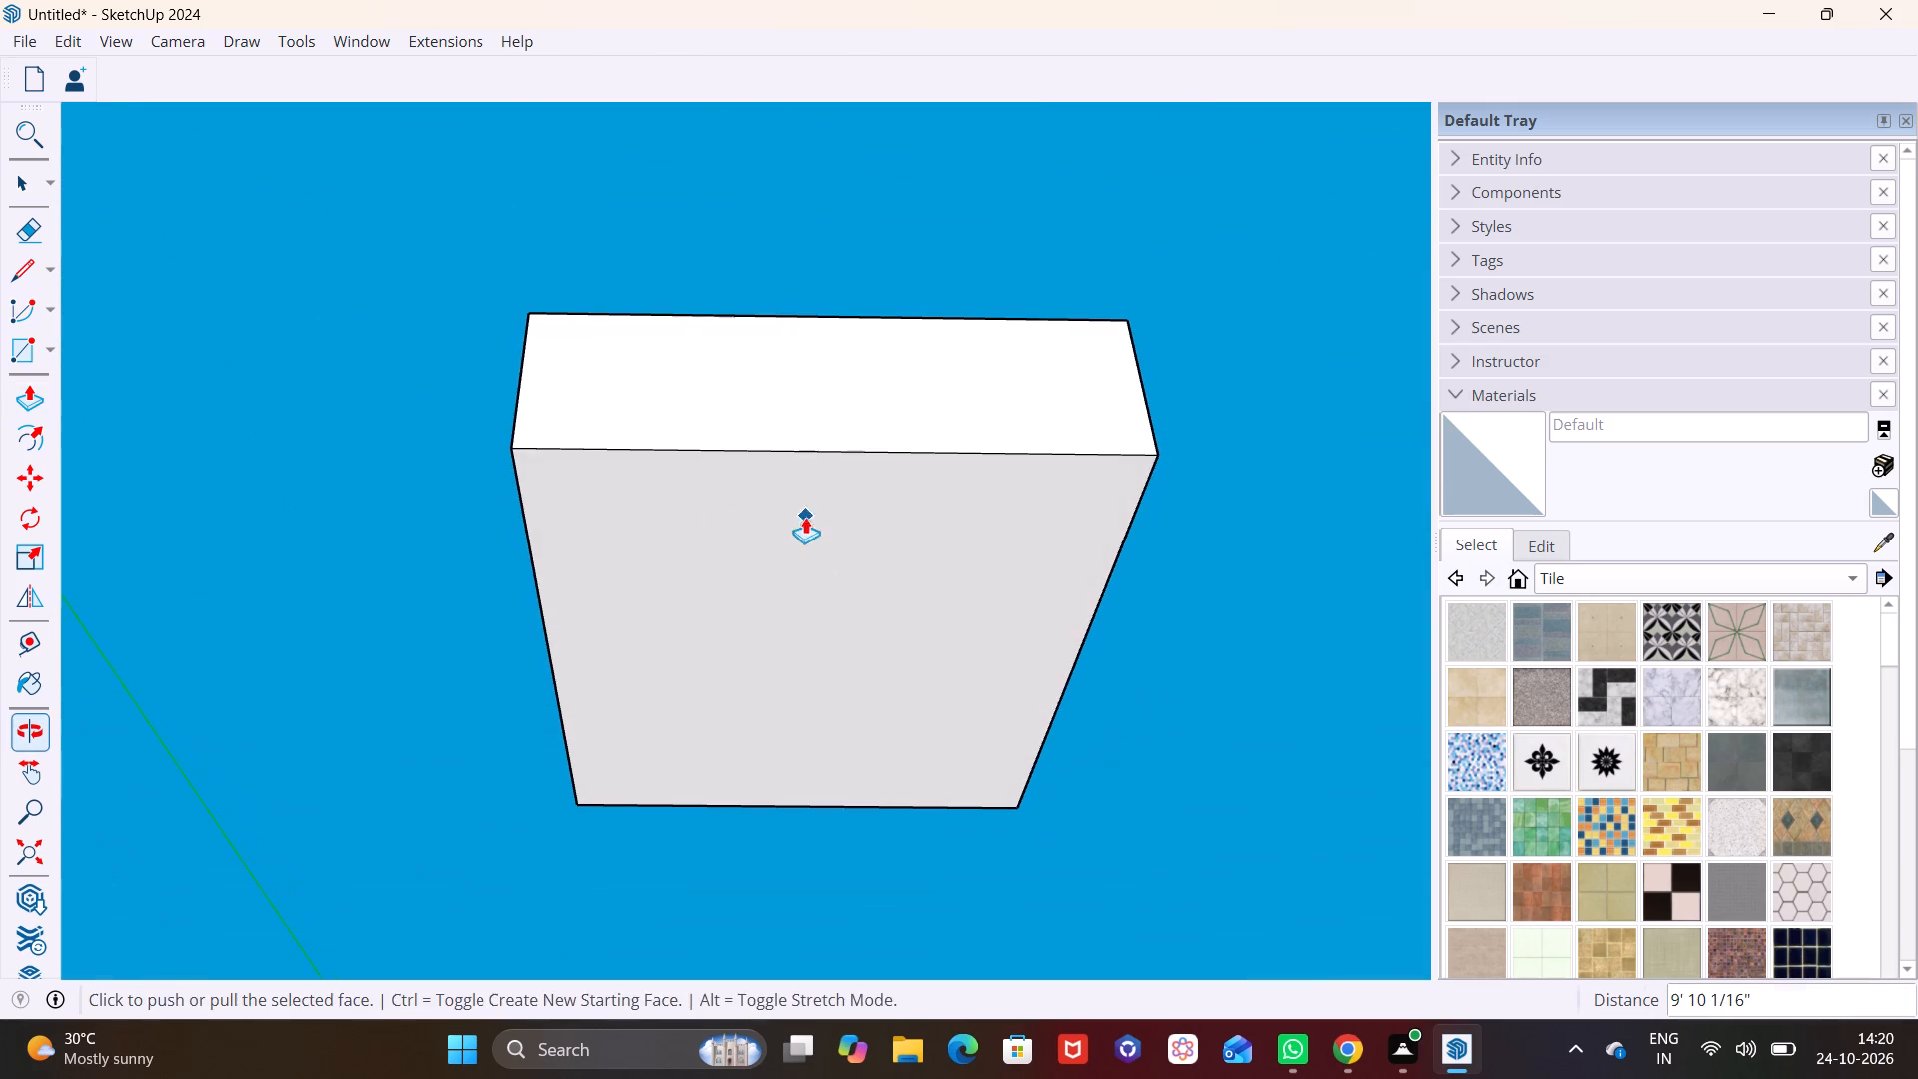
Draw a 1' wide vertical rotated rectangle hanging below the box's bottom edge at its far end along the green axis.
{"action": "left_click", "coordinate": [50, 340]}
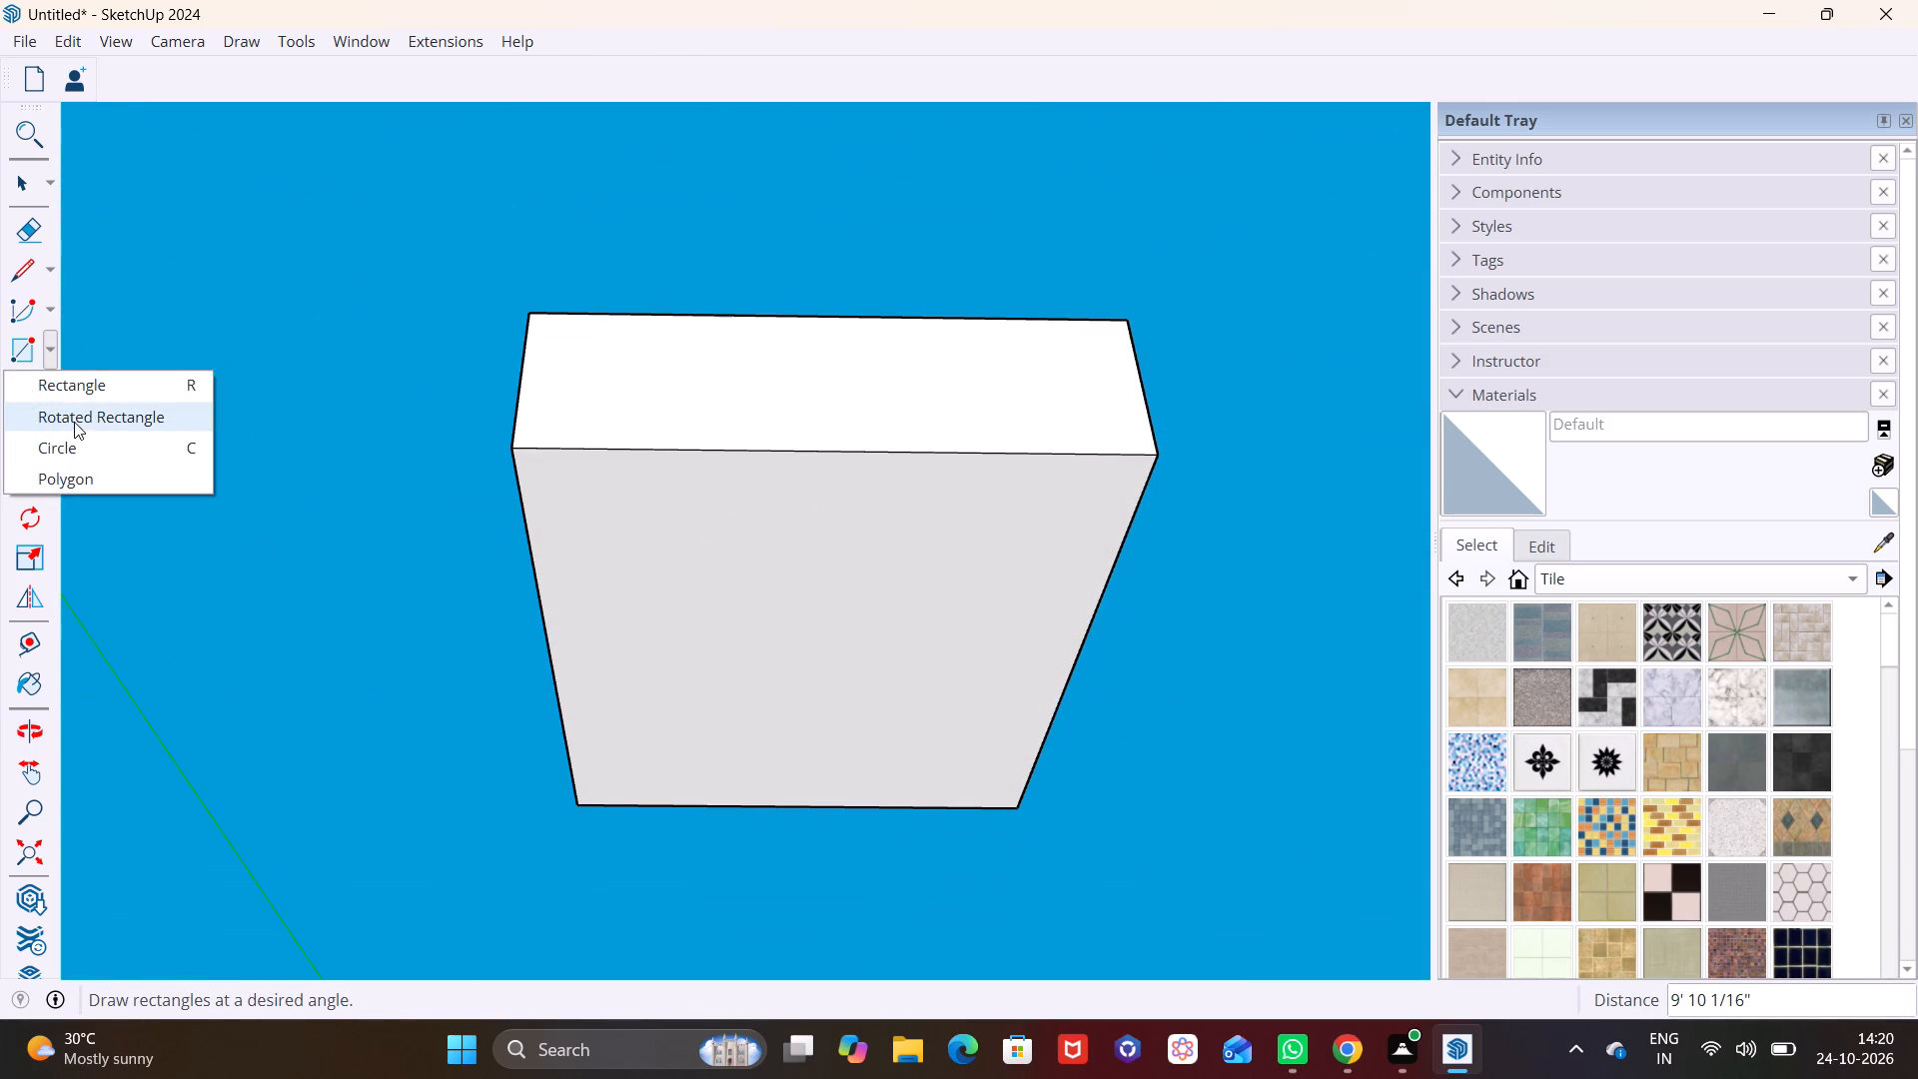
{"action": "left_click", "coordinate": [74, 422]}
{"action": "left_click", "coordinate": [572, 799]}
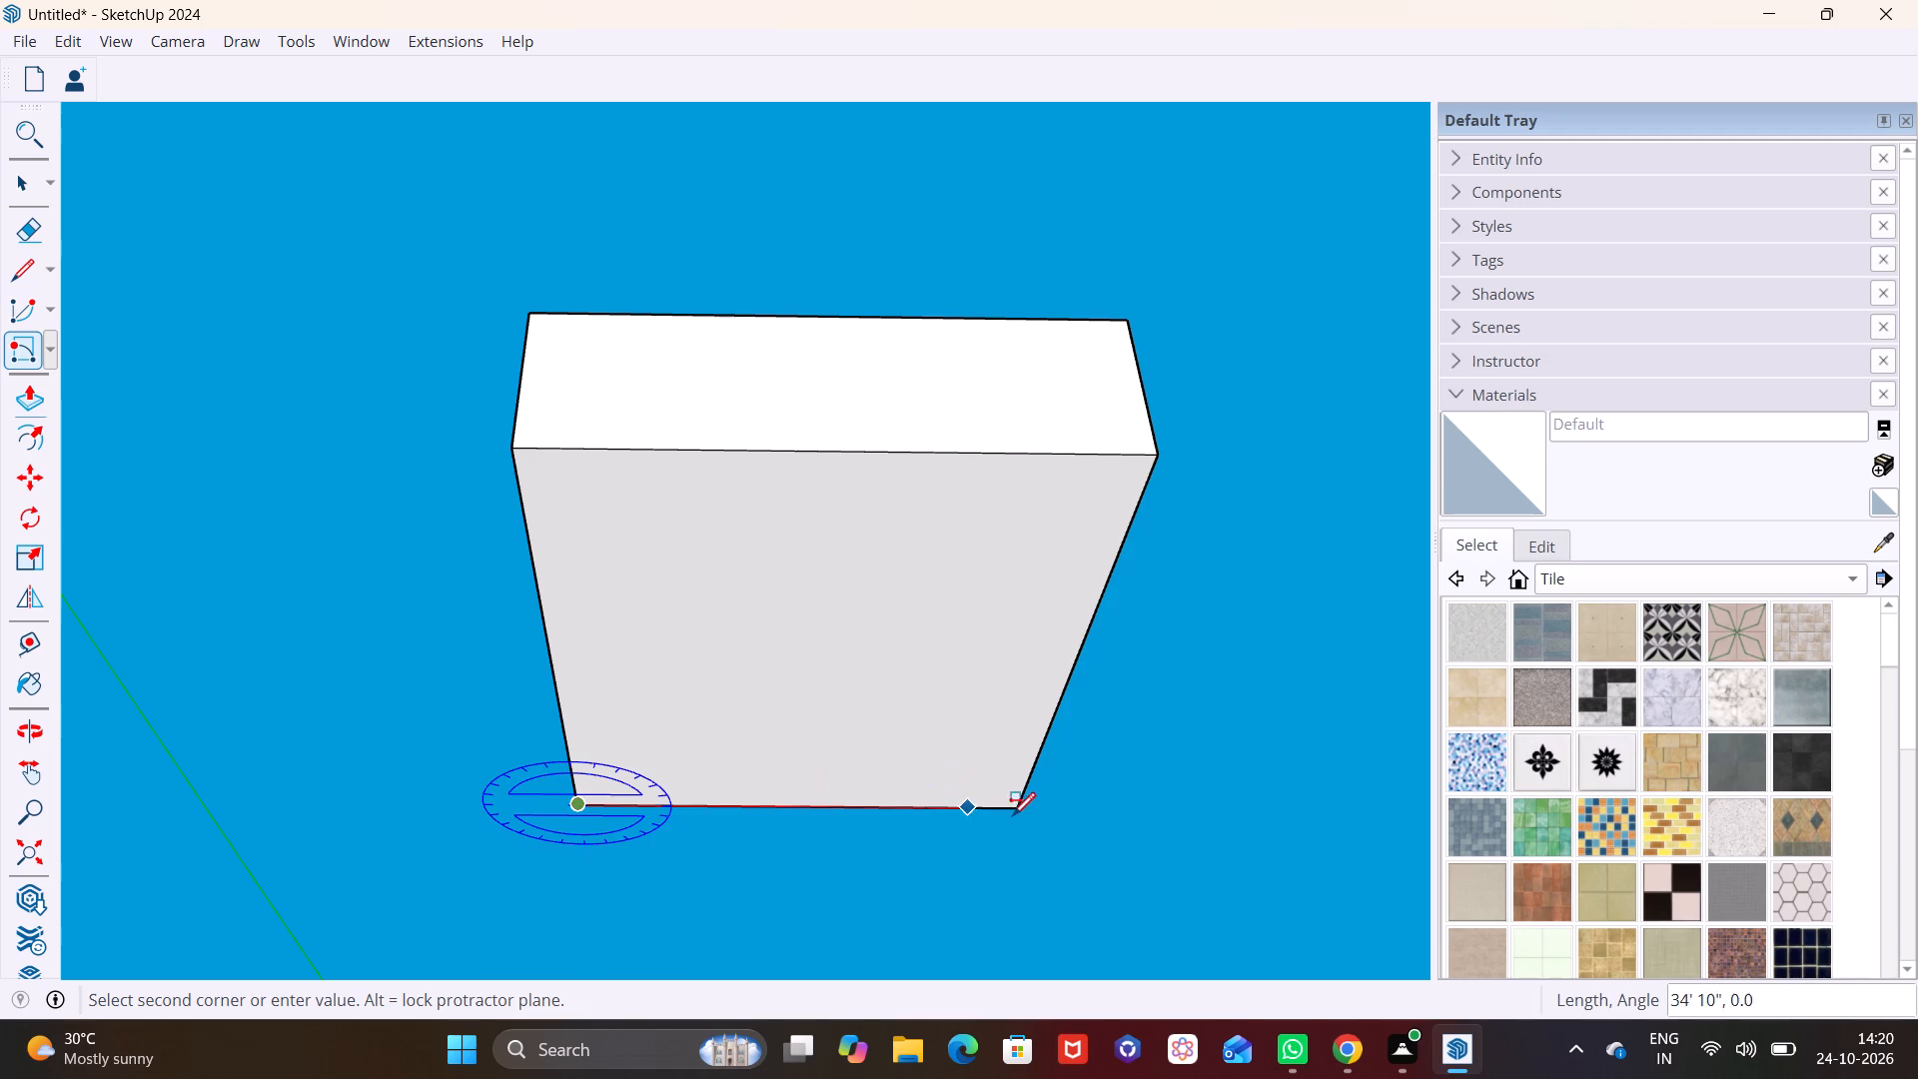
{"action": "left_click", "coordinate": [1024, 813]}
{"action": "scroll", "coordinate": [1034, 875], "scroll_direction": "down", "scroll_amount": 4}
{"action": "middle_click_drag", "start_coordinate": [970, 795], "coordinate": [1085, 1049]}
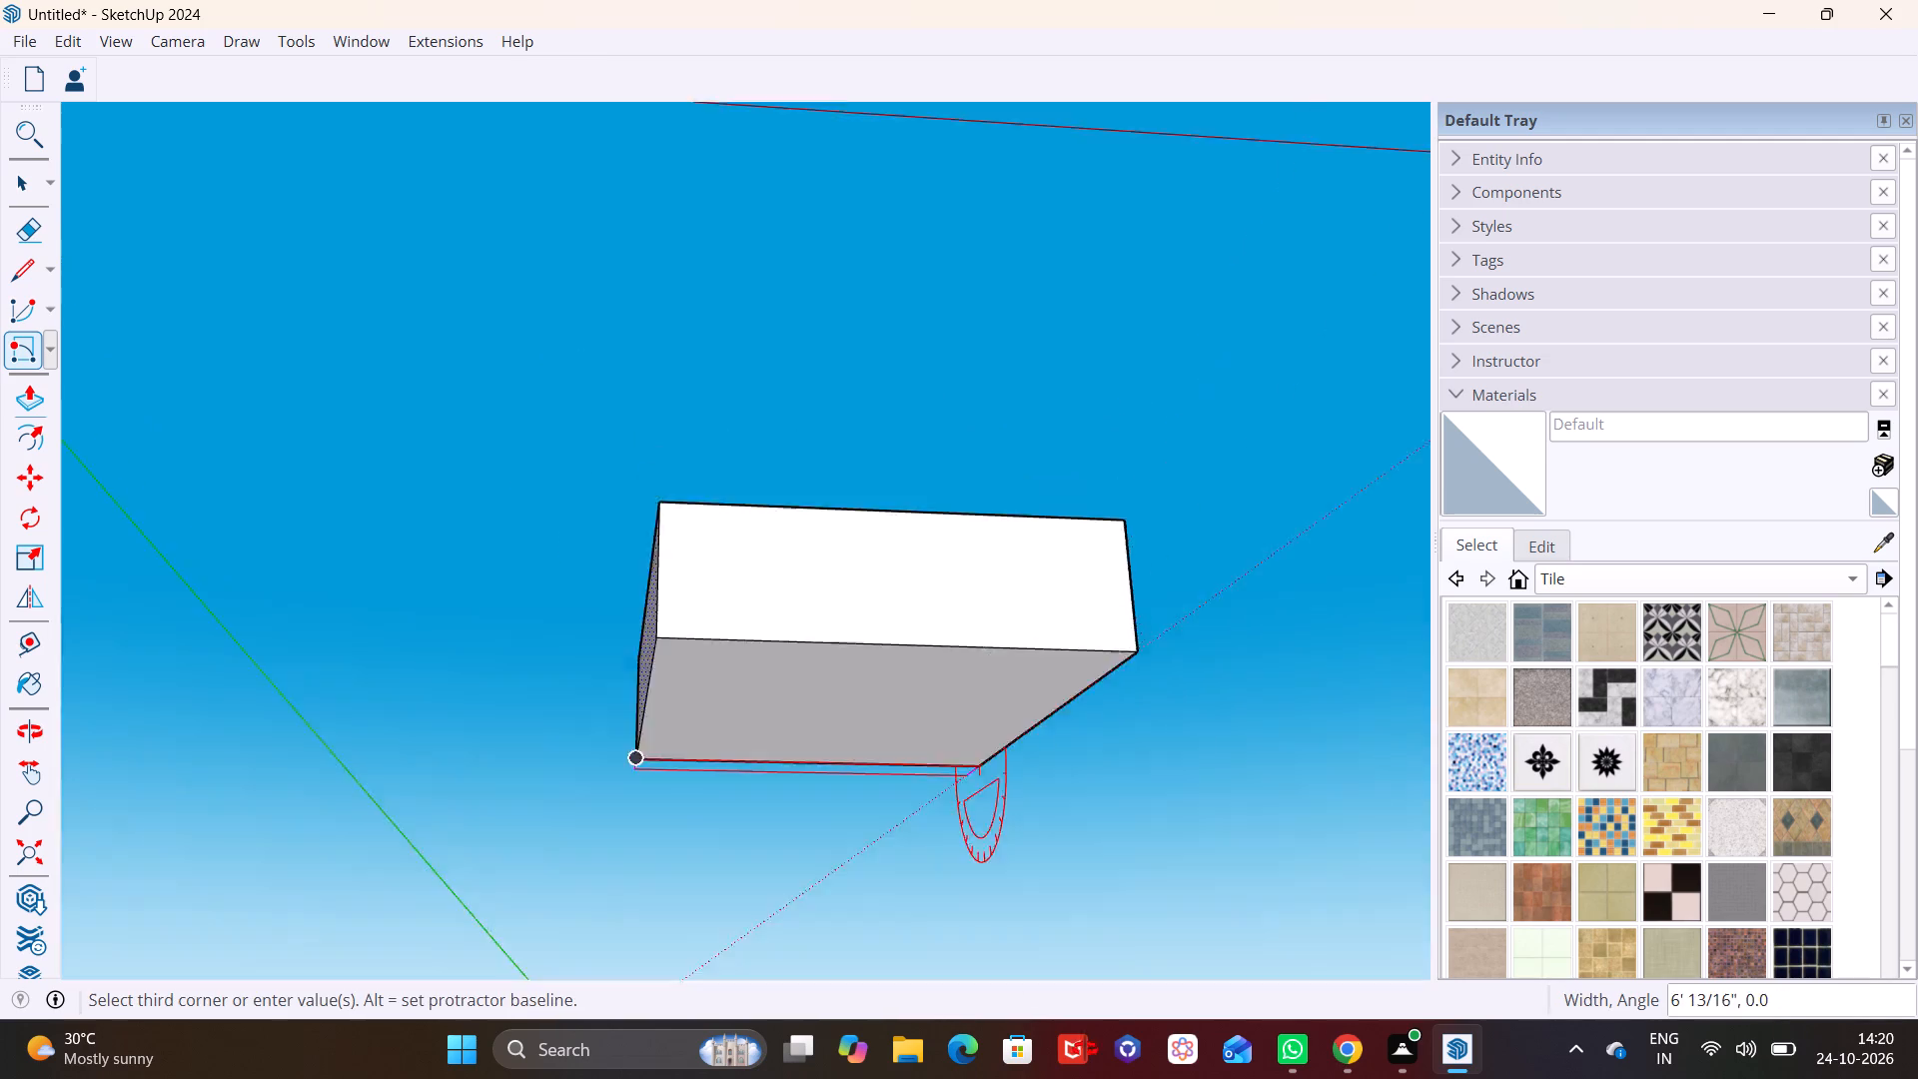
{"action": "middle_click_drag", "start_coordinate": [1085, 1049], "coordinate": [1138, 1066]}
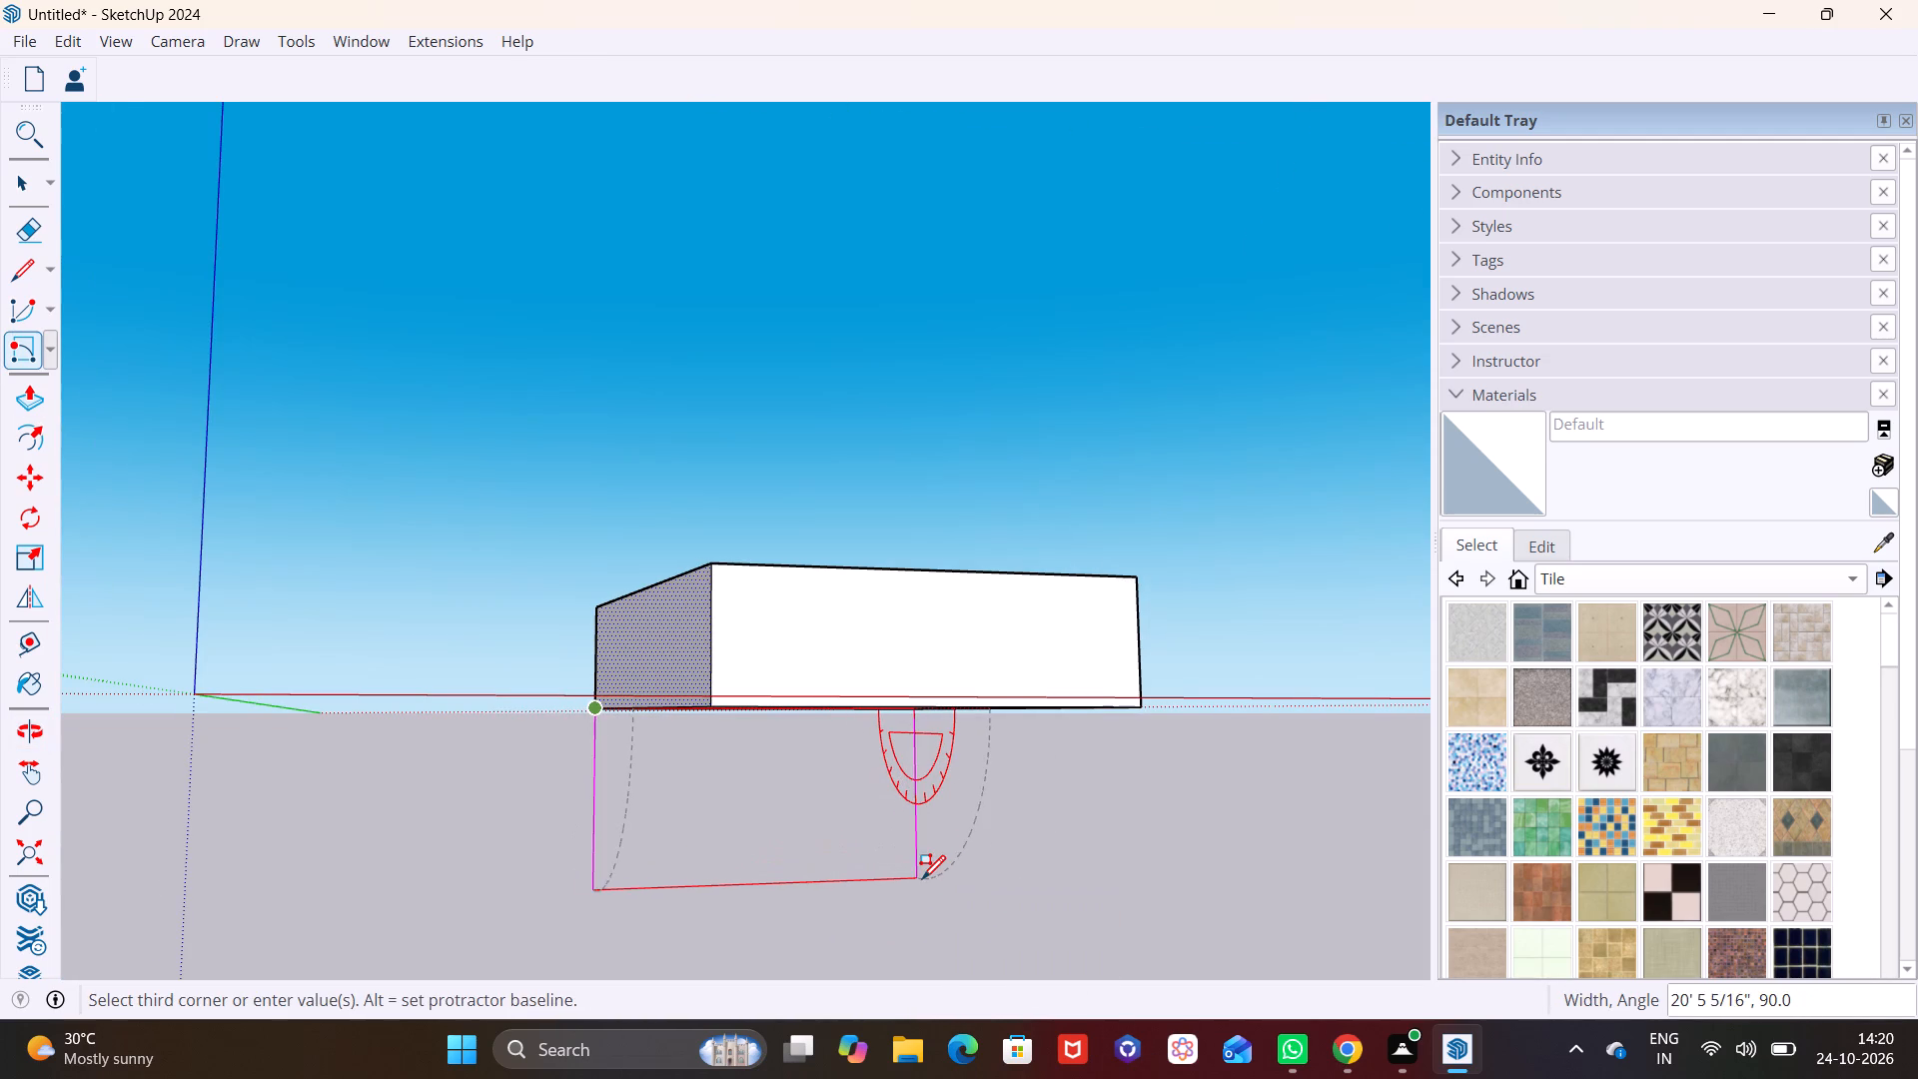
{"action": "key", "text": "9"}
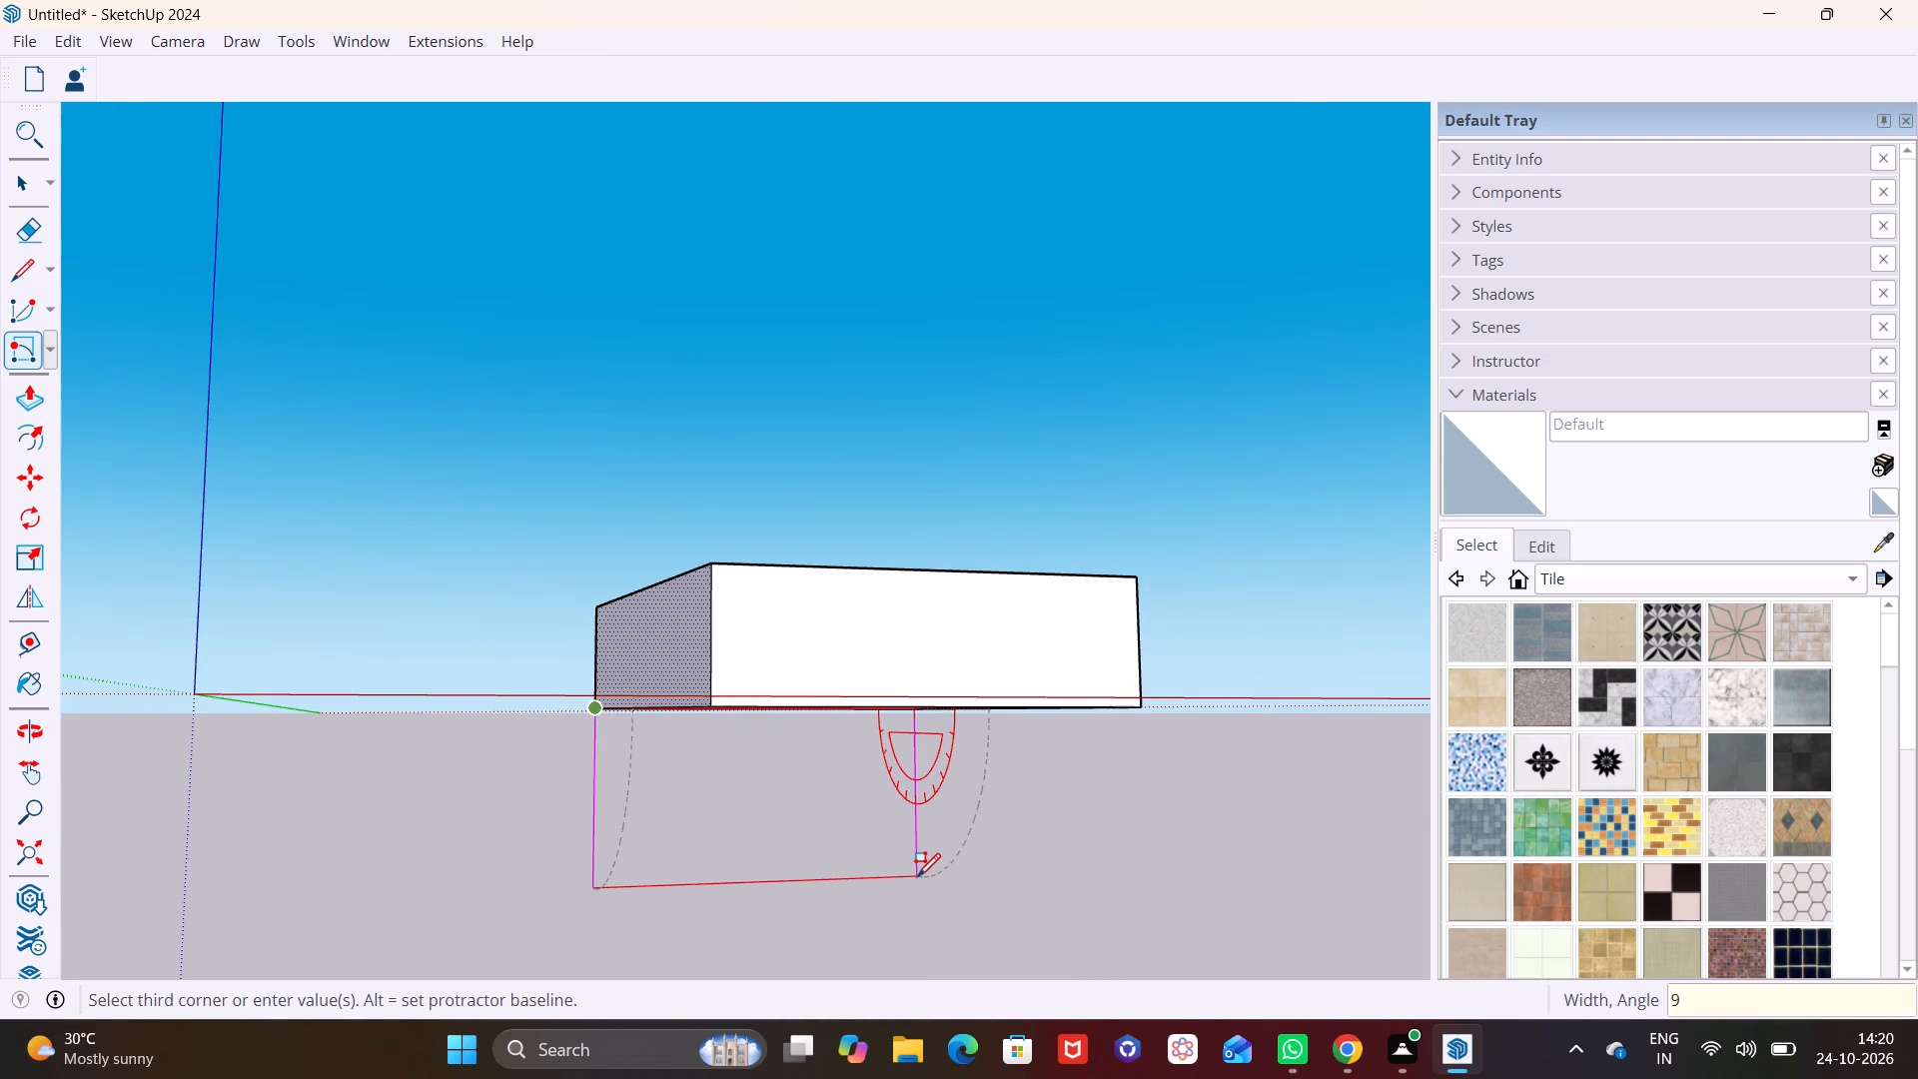
{"action": "key", "text": "shift+quotedbl"}
{"action": "key", "text": "BackSpace"}
{"action": "key", "text": "BackSpace"}
{"action": "type", "text": "1'"}
{"action": "key", "text": "Return"}
{"action": "key", "text": "space"}
Group the face and edges of the 1' strip hanging below the box's far bottom edge.
{"action": "scroll", "coordinate": [820, 658], "scroll_direction": "up", "scroll_amount": 4}
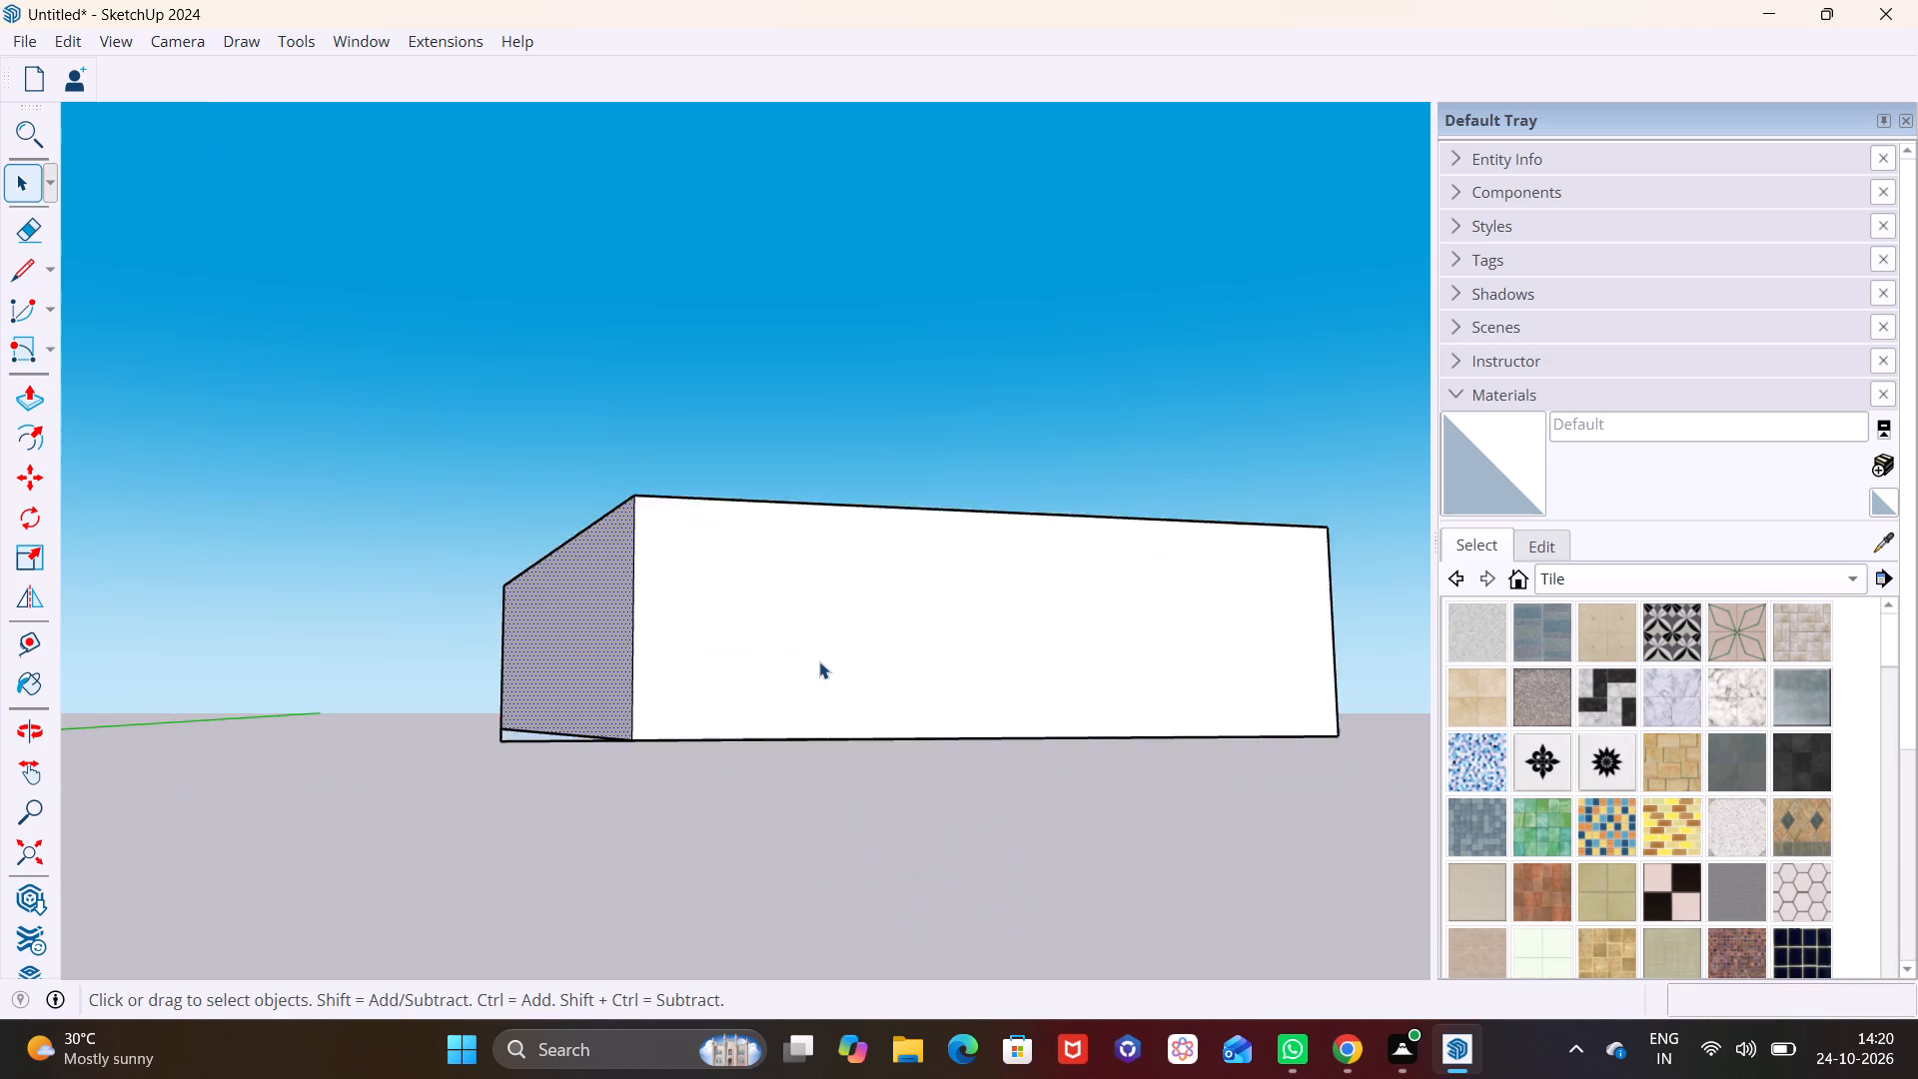
{"action": "scroll", "coordinate": [819, 661], "scroll_direction": "up", "scroll_amount": 5}
{"action": "middle_click_drag", "start_coordinate": [771, 691], "coordinate": [717, 647]}
{"action": "double_click", "coordinate": [737, 809]}
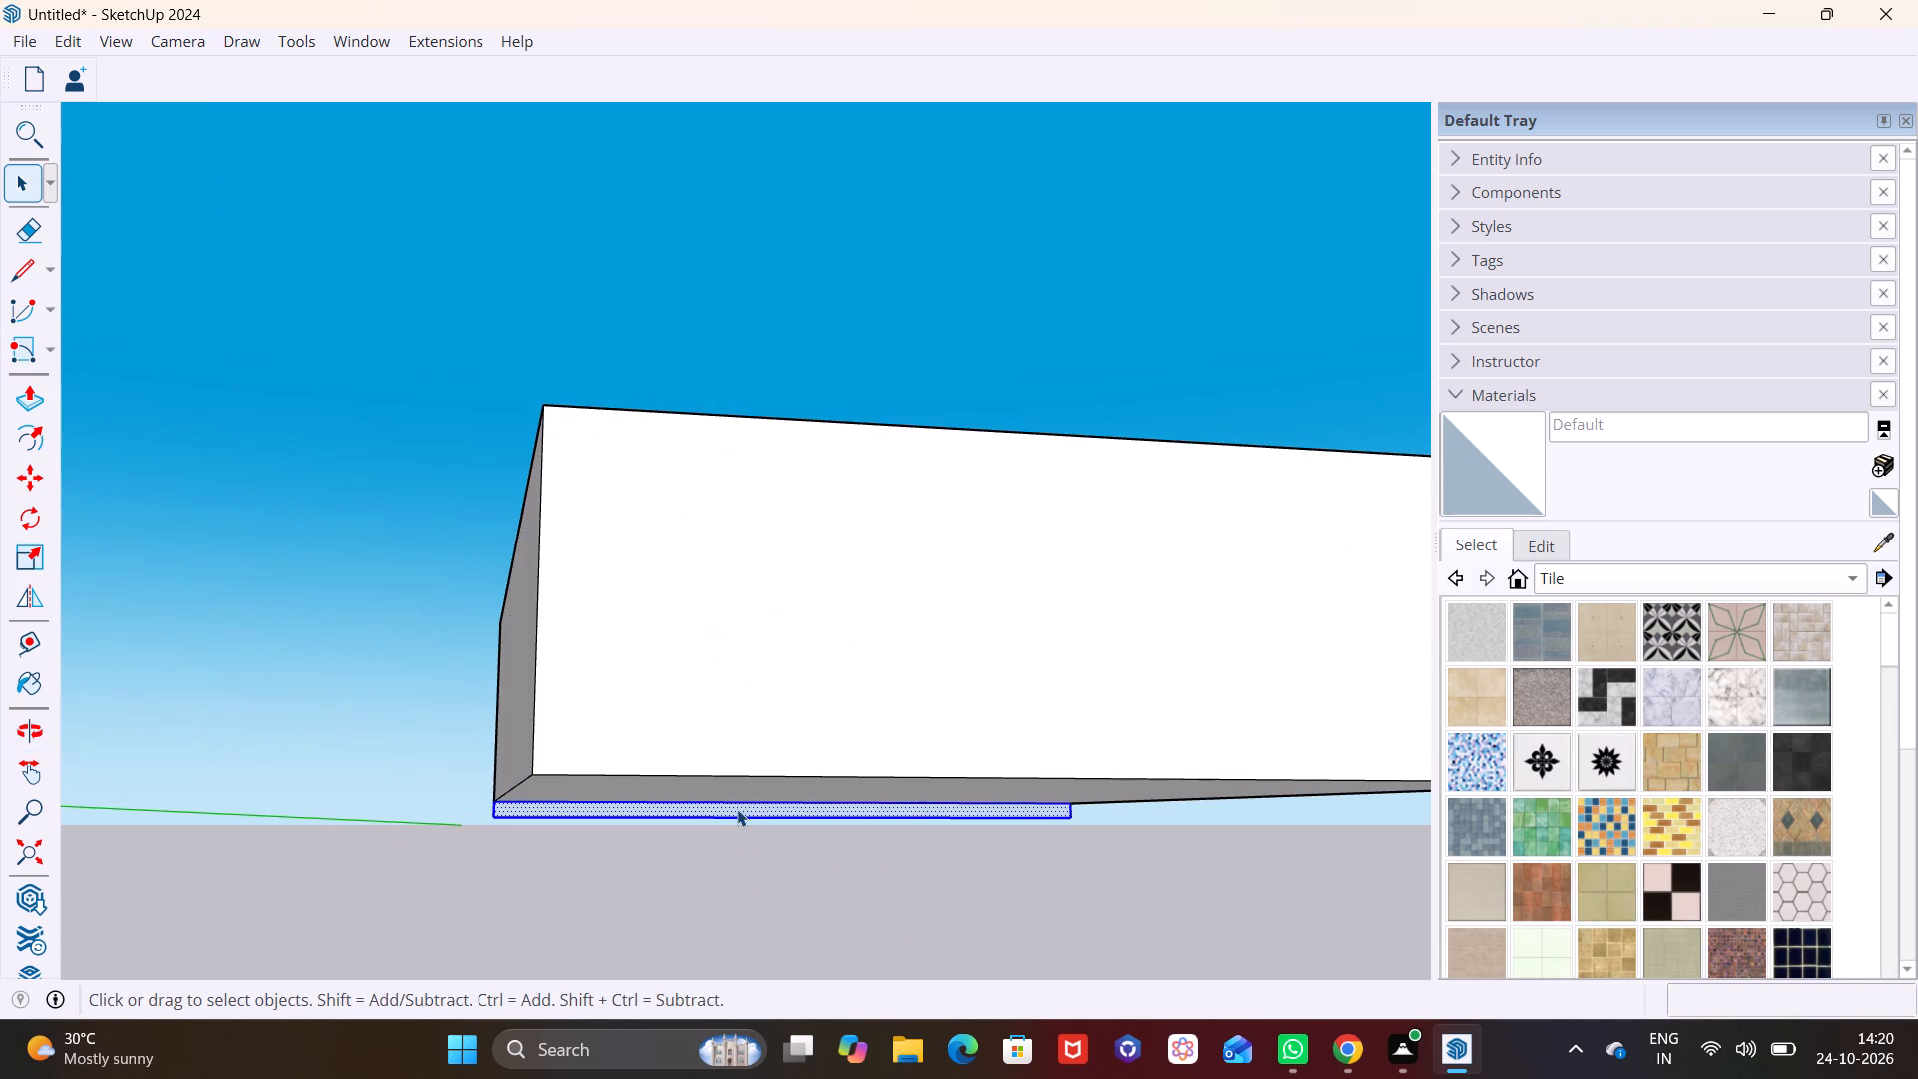
{"action": "right_click", "coordinate": [737, 808]}
{"action": "left_click", "coordinate": [841, 639]}
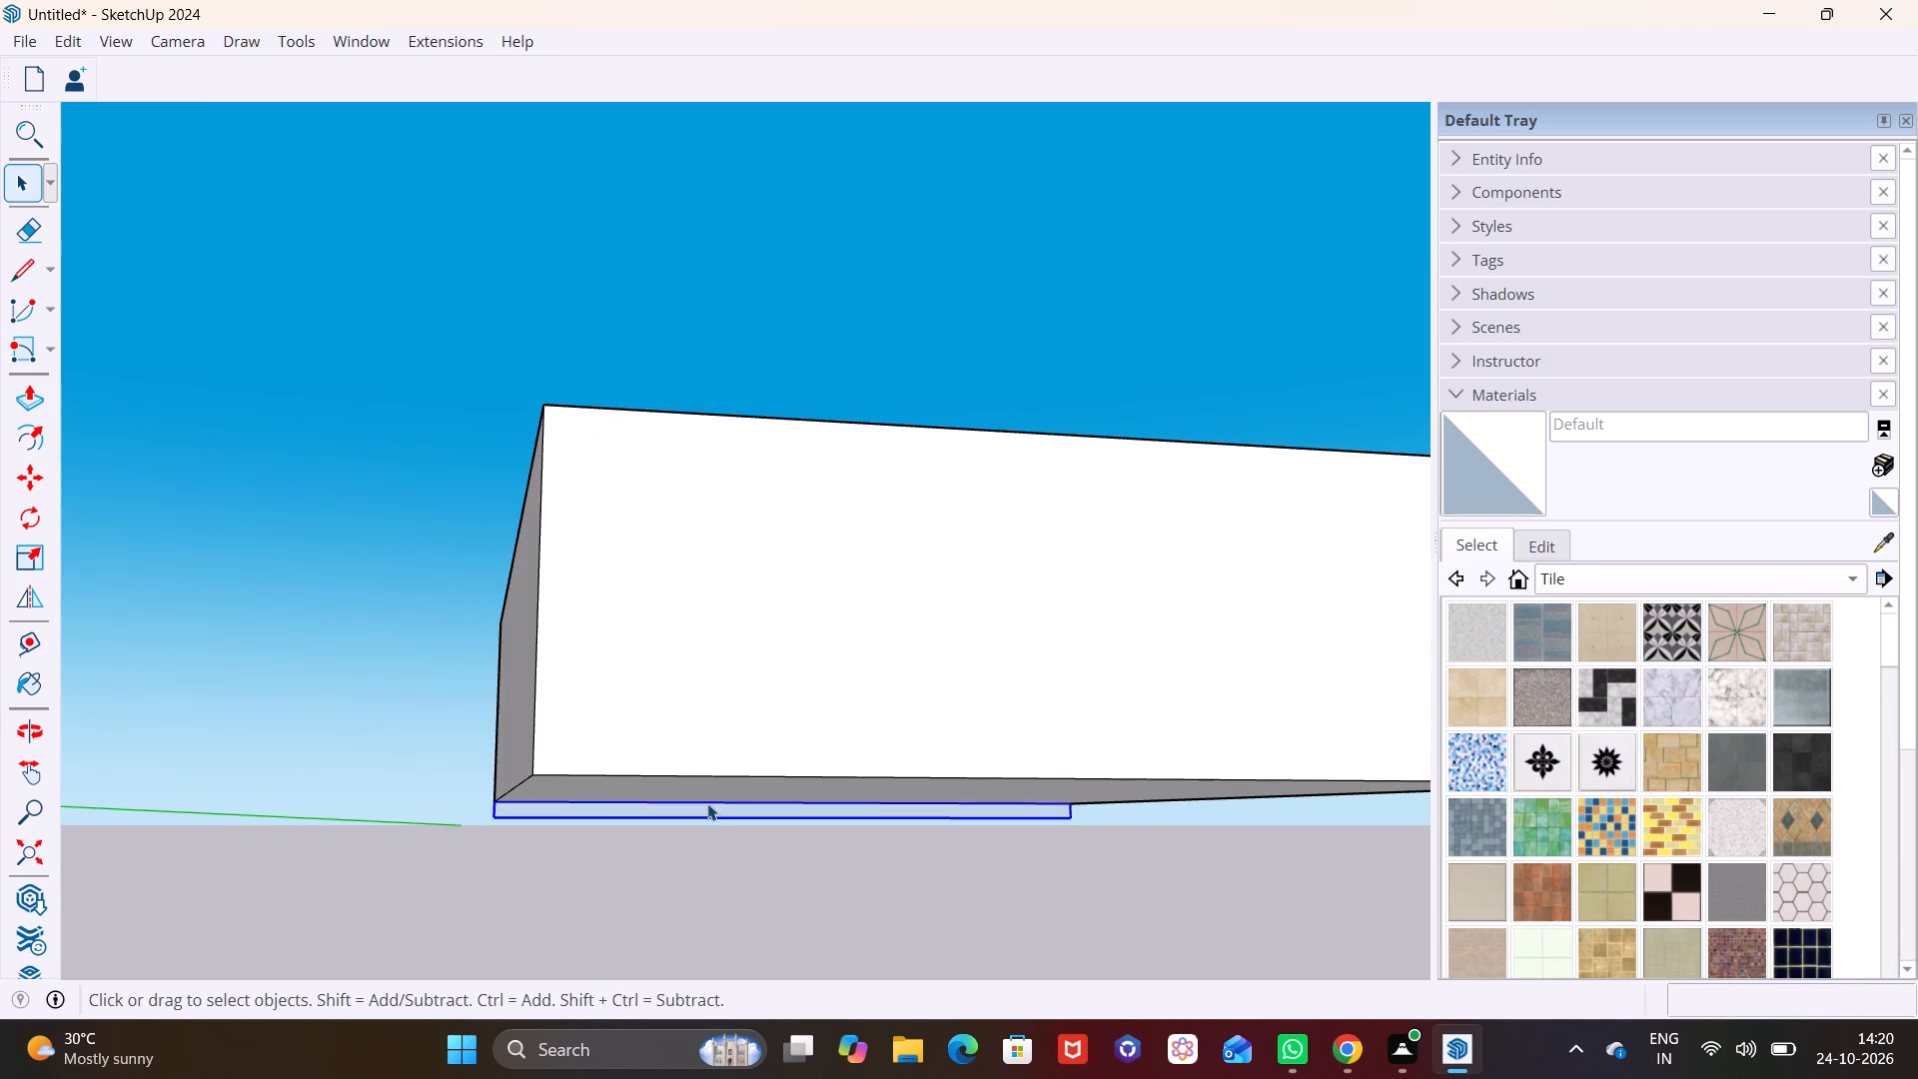
Push/Pull the face of the grouped 1' strip 50' beneath the box to form a floor slab.
{"action": "triple_click", "coordinate": [707, 803]}
{"action": "left_click", "coordinate": [707, 806]}
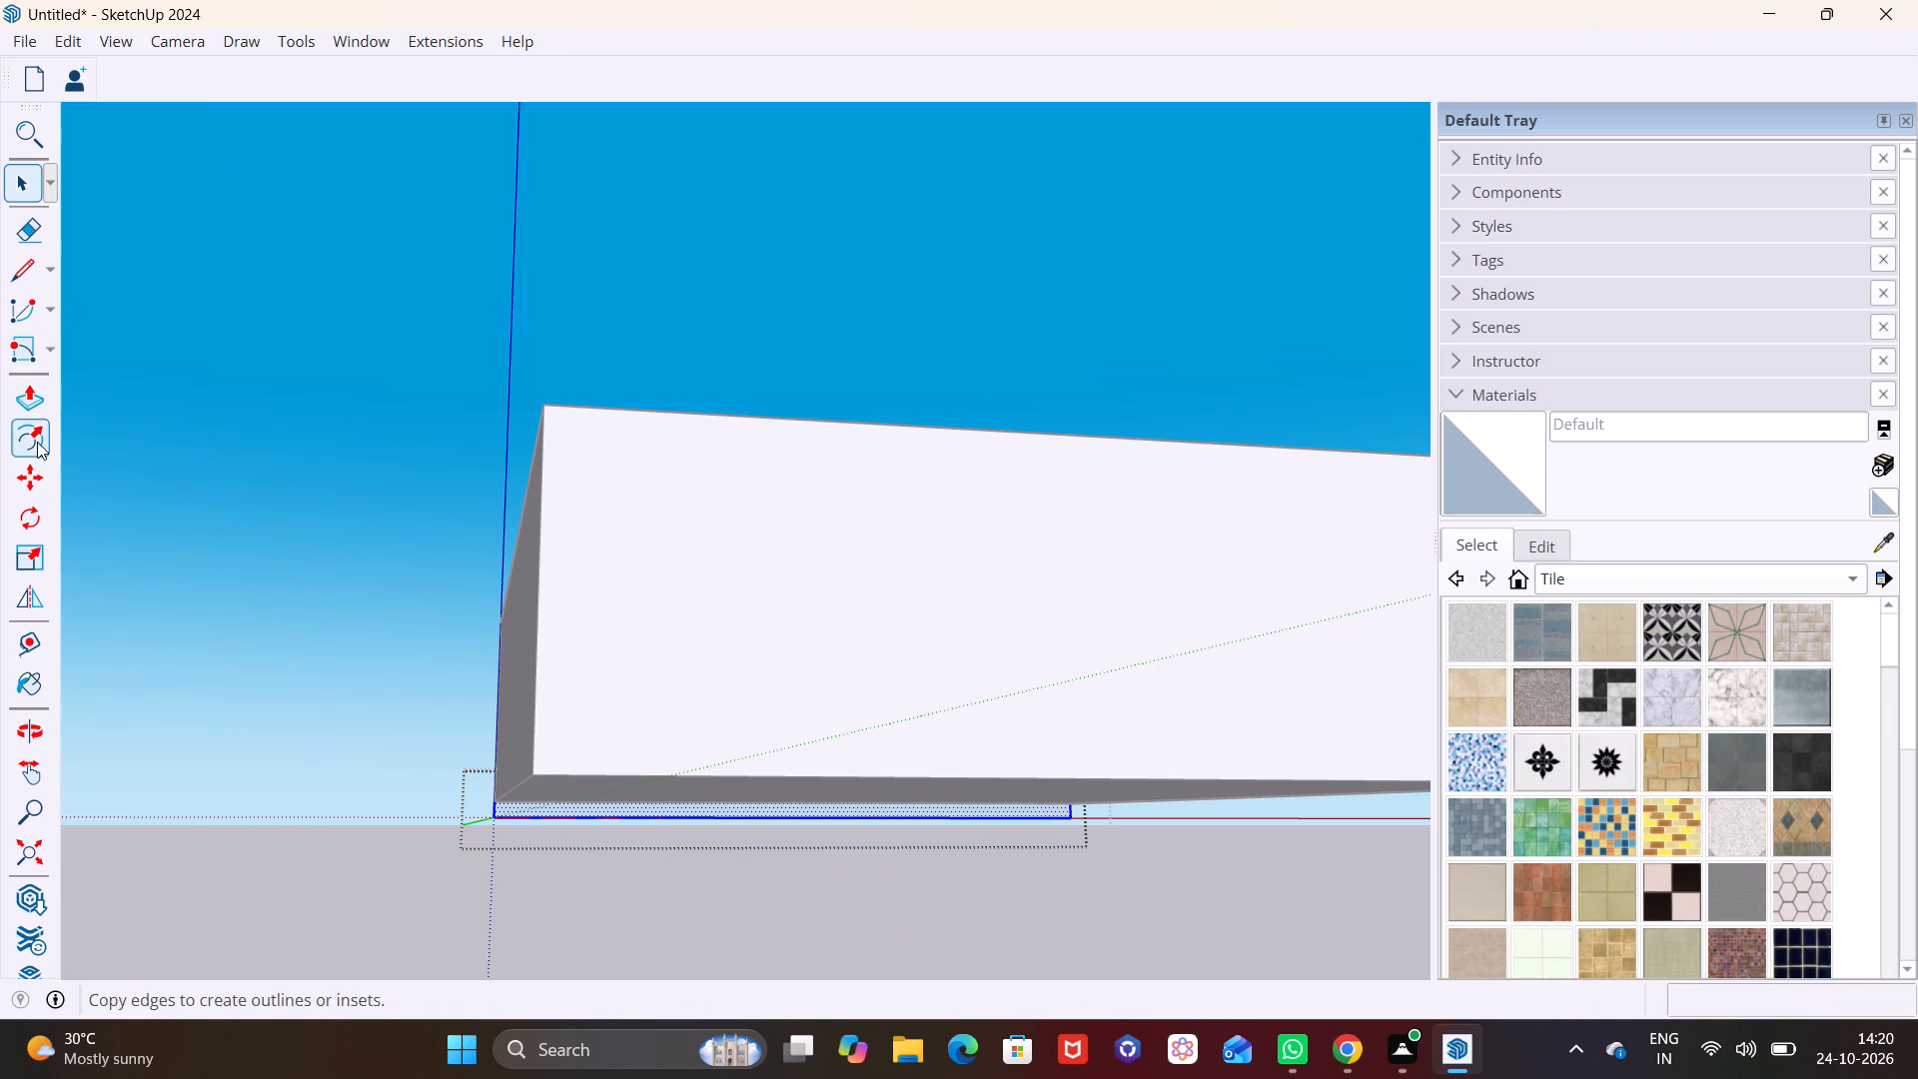
{"action": "left_click", "coordinate": [31, 399]}
{"action": "left_click", "coordinate": [546, 802]}
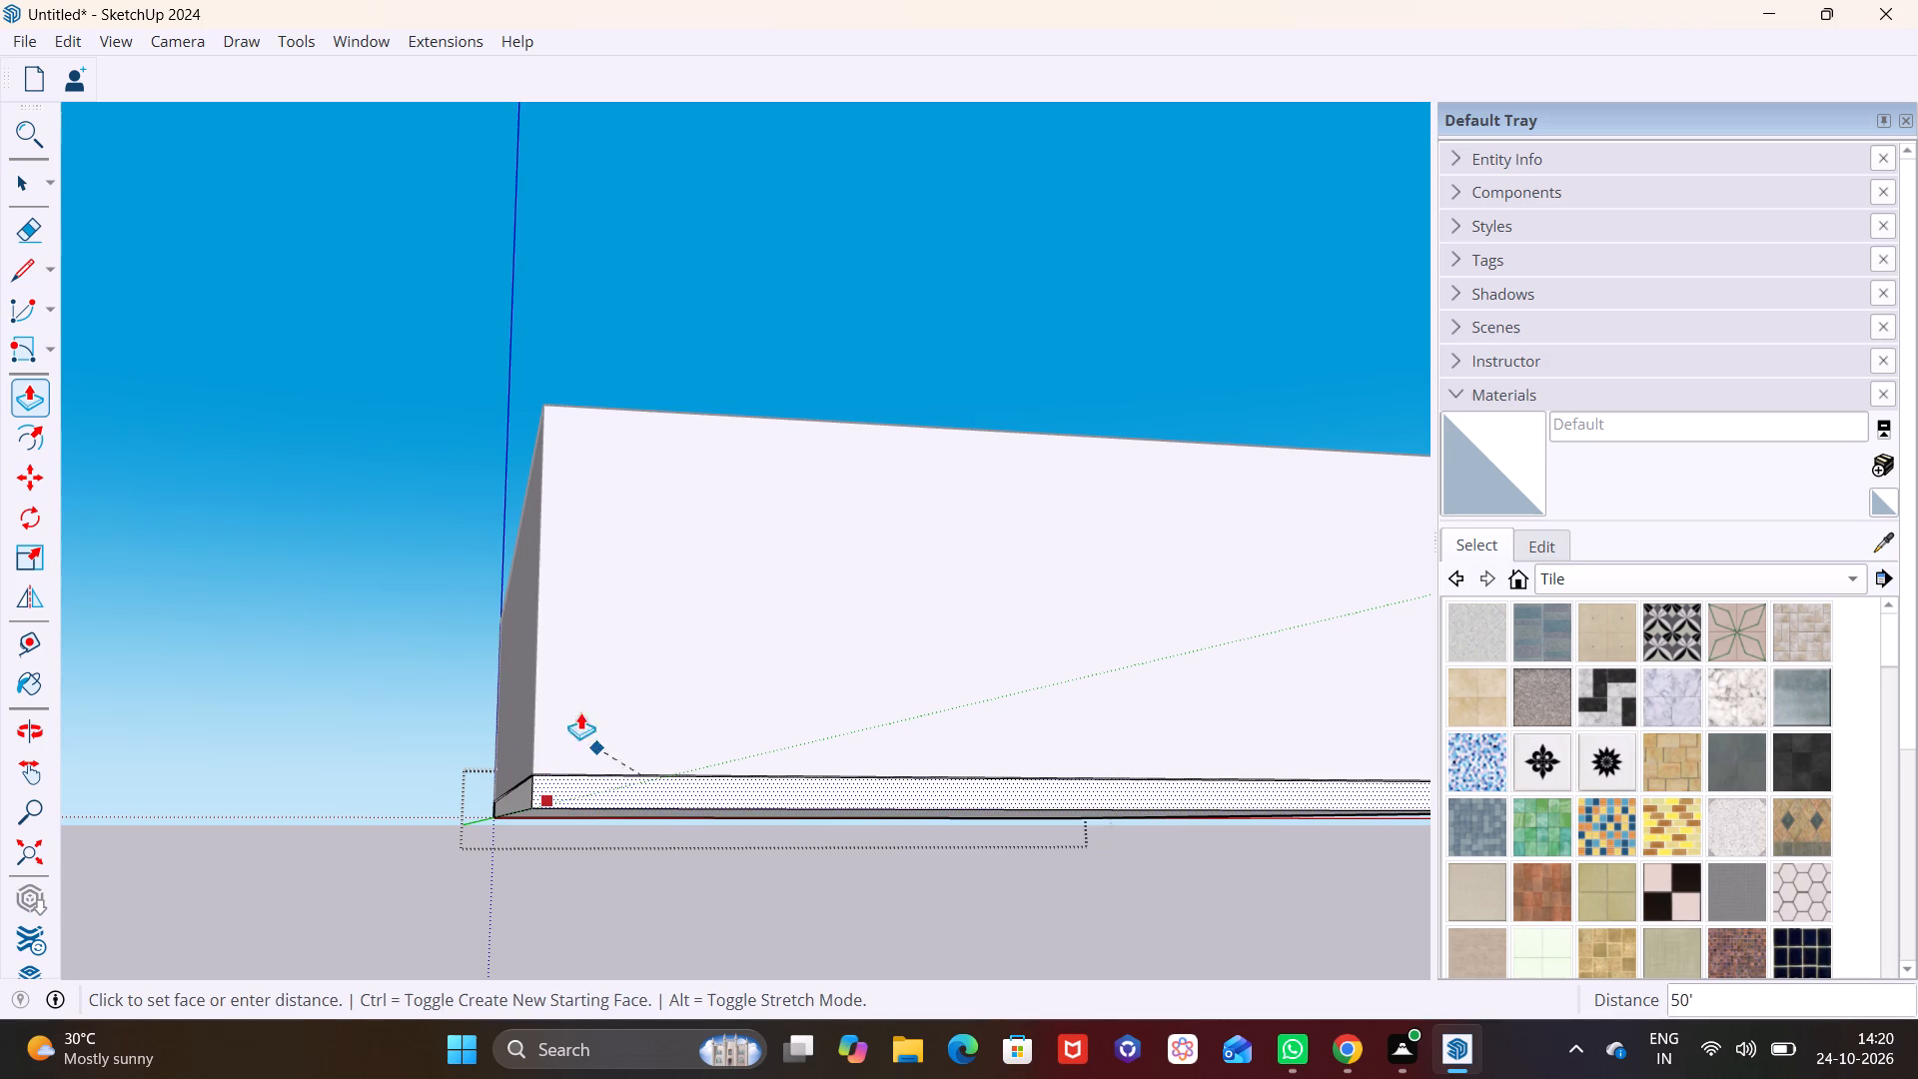
{"action": "left_click", "coordinate": [534, 673]}
{"action": "scroll", "coordinate": [671, 735], "scroll_direction": "down", "scroll_amount": 6}
{"action": "middle_click_drag", "start_coordinate": [887, 598], "coordinate": [859, 917]}
{"action": "scroll", "coordinate": [936, 766], "scroll_direction": "down", "scroll_amount": 3}
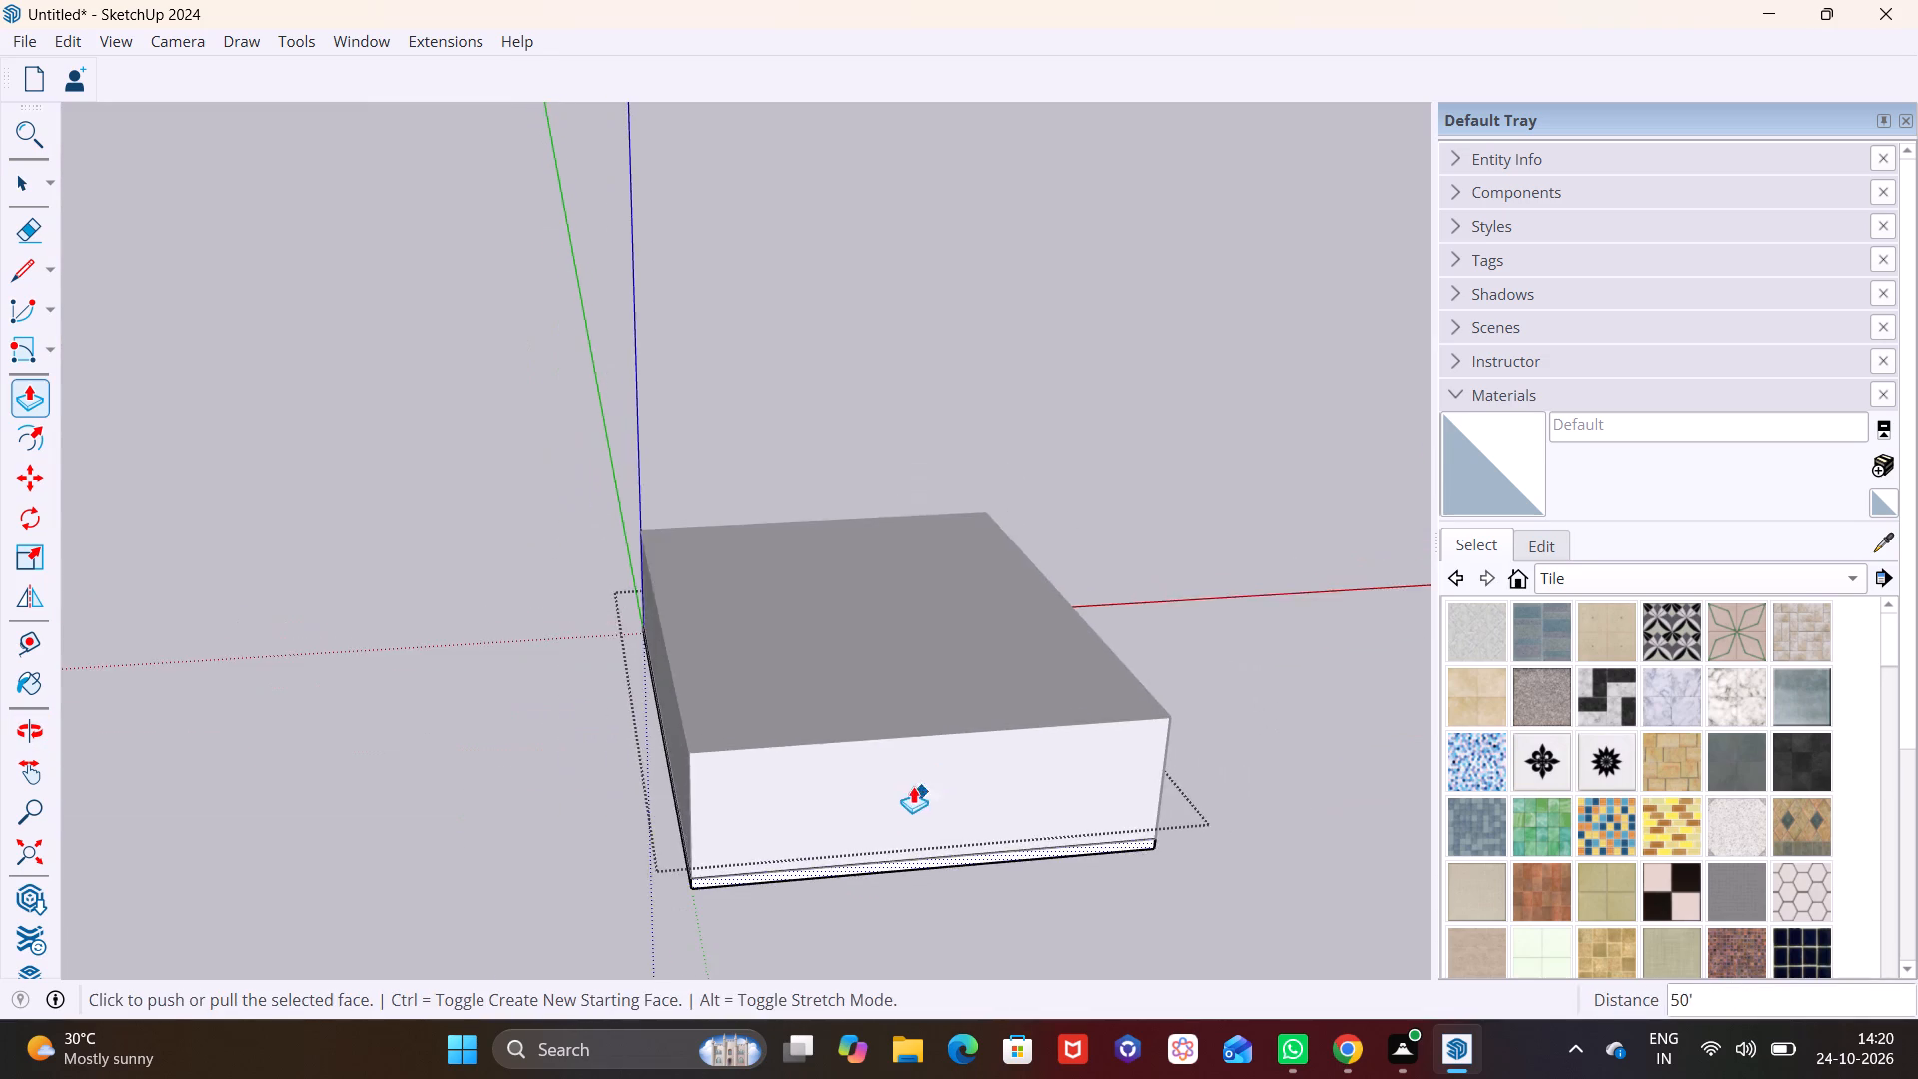
{"action": "middle_click_drag", "start_coordinate": [849, 841], "coordinate": [802, 894]}
{"action": "key", "text": "space"}
{"action": "left_click", "coordinate": [1154, 571]}
Examine the box with its floor slab from above and from several angles.
{"action": "scroll", "coordinate": [881, 786], "scroll_direction": "down", "scroll_amount": 1}
{"action": "middle_click_drag", "start_coordinate": [878, 809], "coordinate": [877, 827]}
{"action": "scroll", "coordinate": [883, 810], "scroll_direction": "down", "scroll_amount": 1}
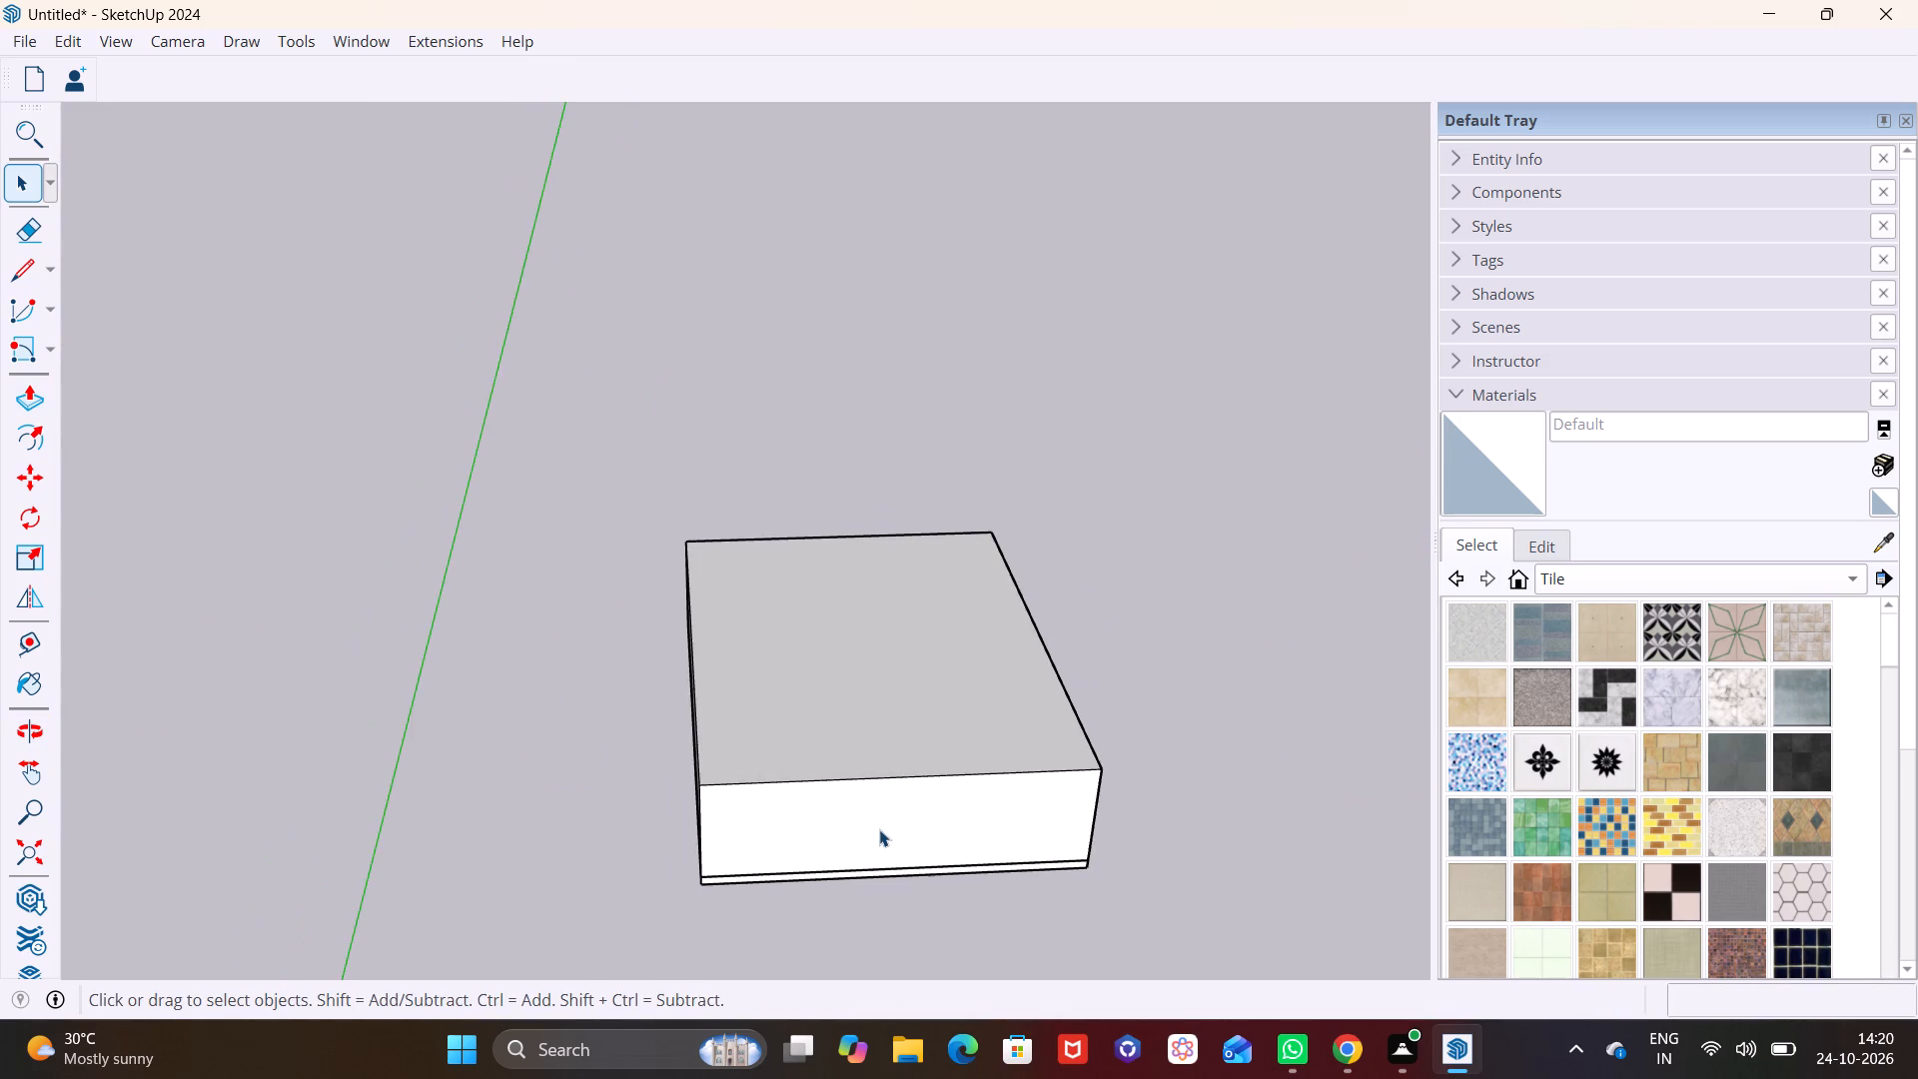
{"action": "middle_click_drag", "start_coordinate": [873, 829], "coordinate": [718, 859]}
{"action": "scroll", "coordinate": [714, 847], "scroll_direction": "down", "scroll_amount": 1}
{"action": "scroll", "coordinate": [798, 701], "scroll_direction": "up", "scroll_amount": 3}
{"action": "middle_click_drag", "start_coordinate": [878, 825], "coordinate": [907, 811]}
{"action": "scroll", "coordinate": [905, 810], "scroll_direction": "down", "scroll_amount": 4}
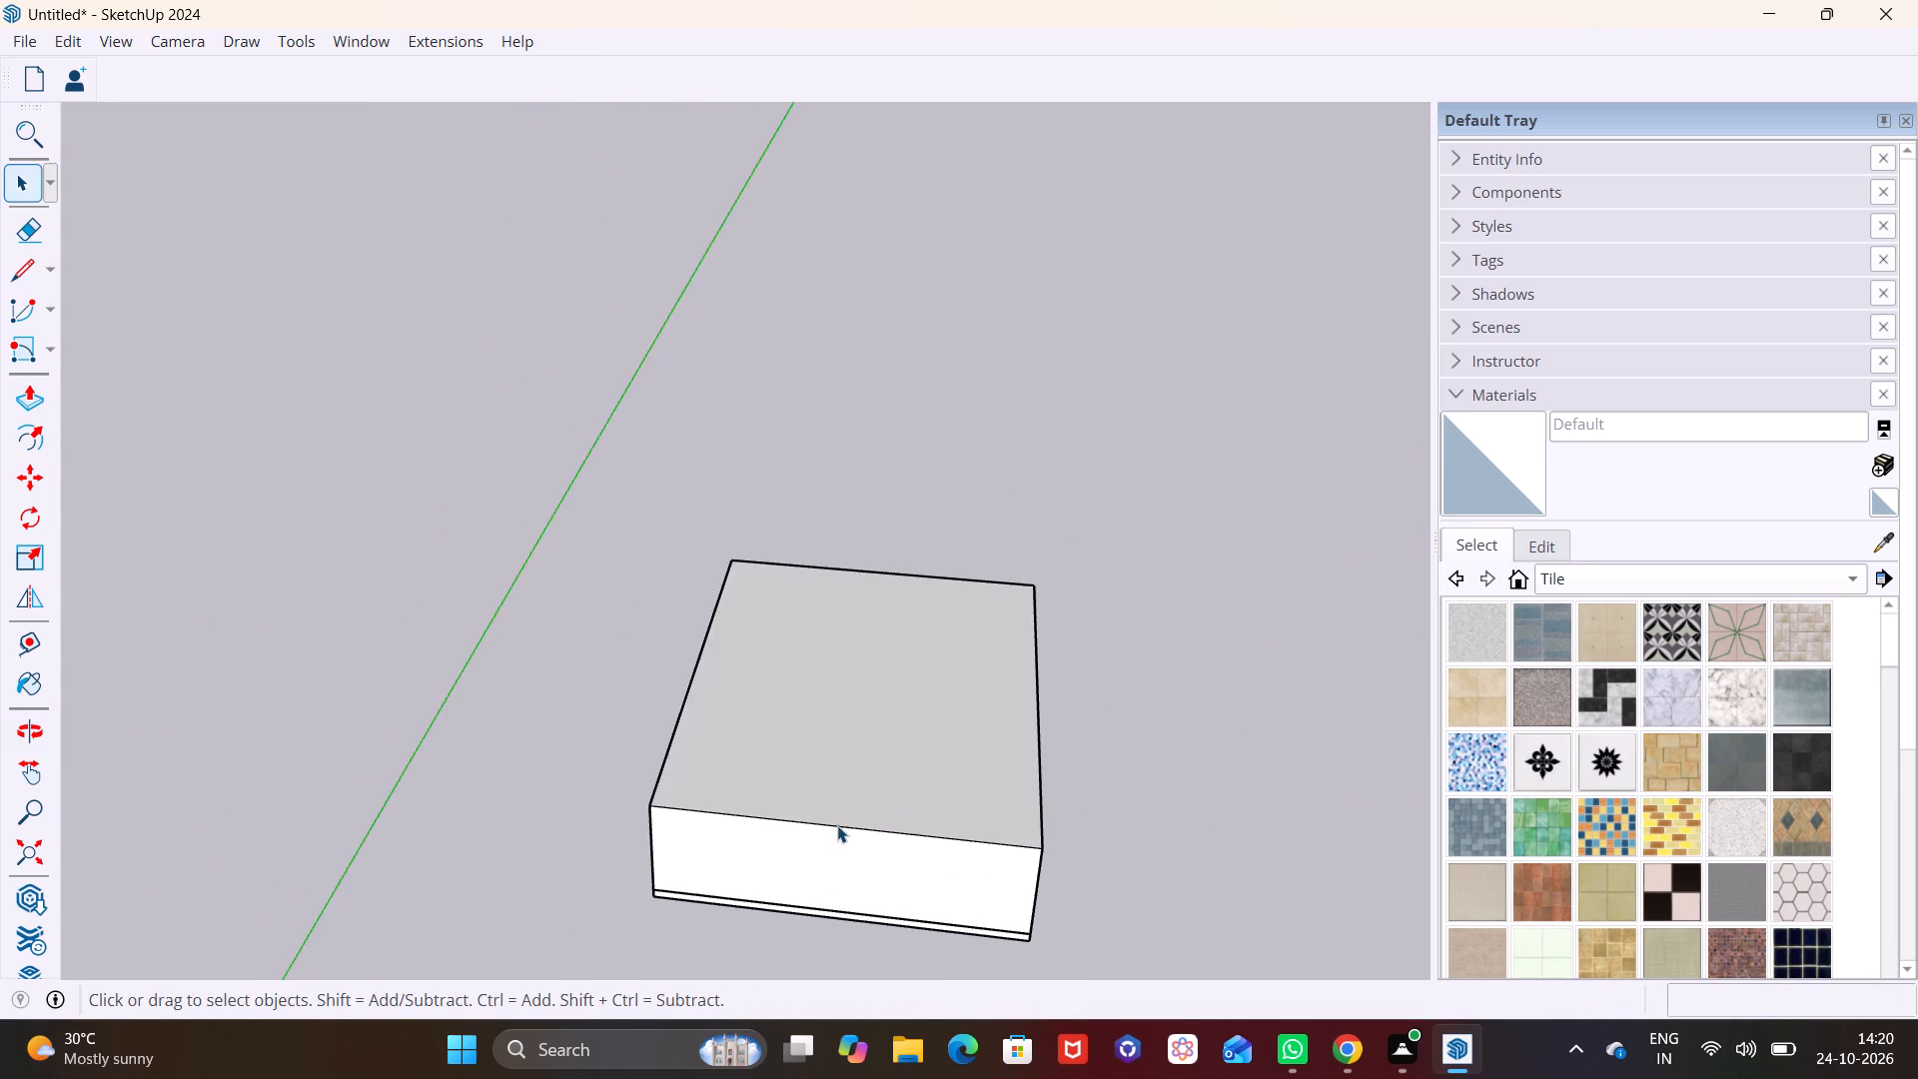
{"action": "scroll", "coordinate": [837, 825], "scroll_direction": "down", "scroll_amount": 2}
{"action": "middle_click_drag", "start_coordinate": [853, 819], "coordinate": [924, 752], "text": "shift"}
{"action": "middle_click_drag", "start_coordinate": [925, 762], "coordinate": [978, 839]}
{"action": "scroll", "coordinate": [909, 675], "scroll_direction": "down", "scroll_amount": 4}
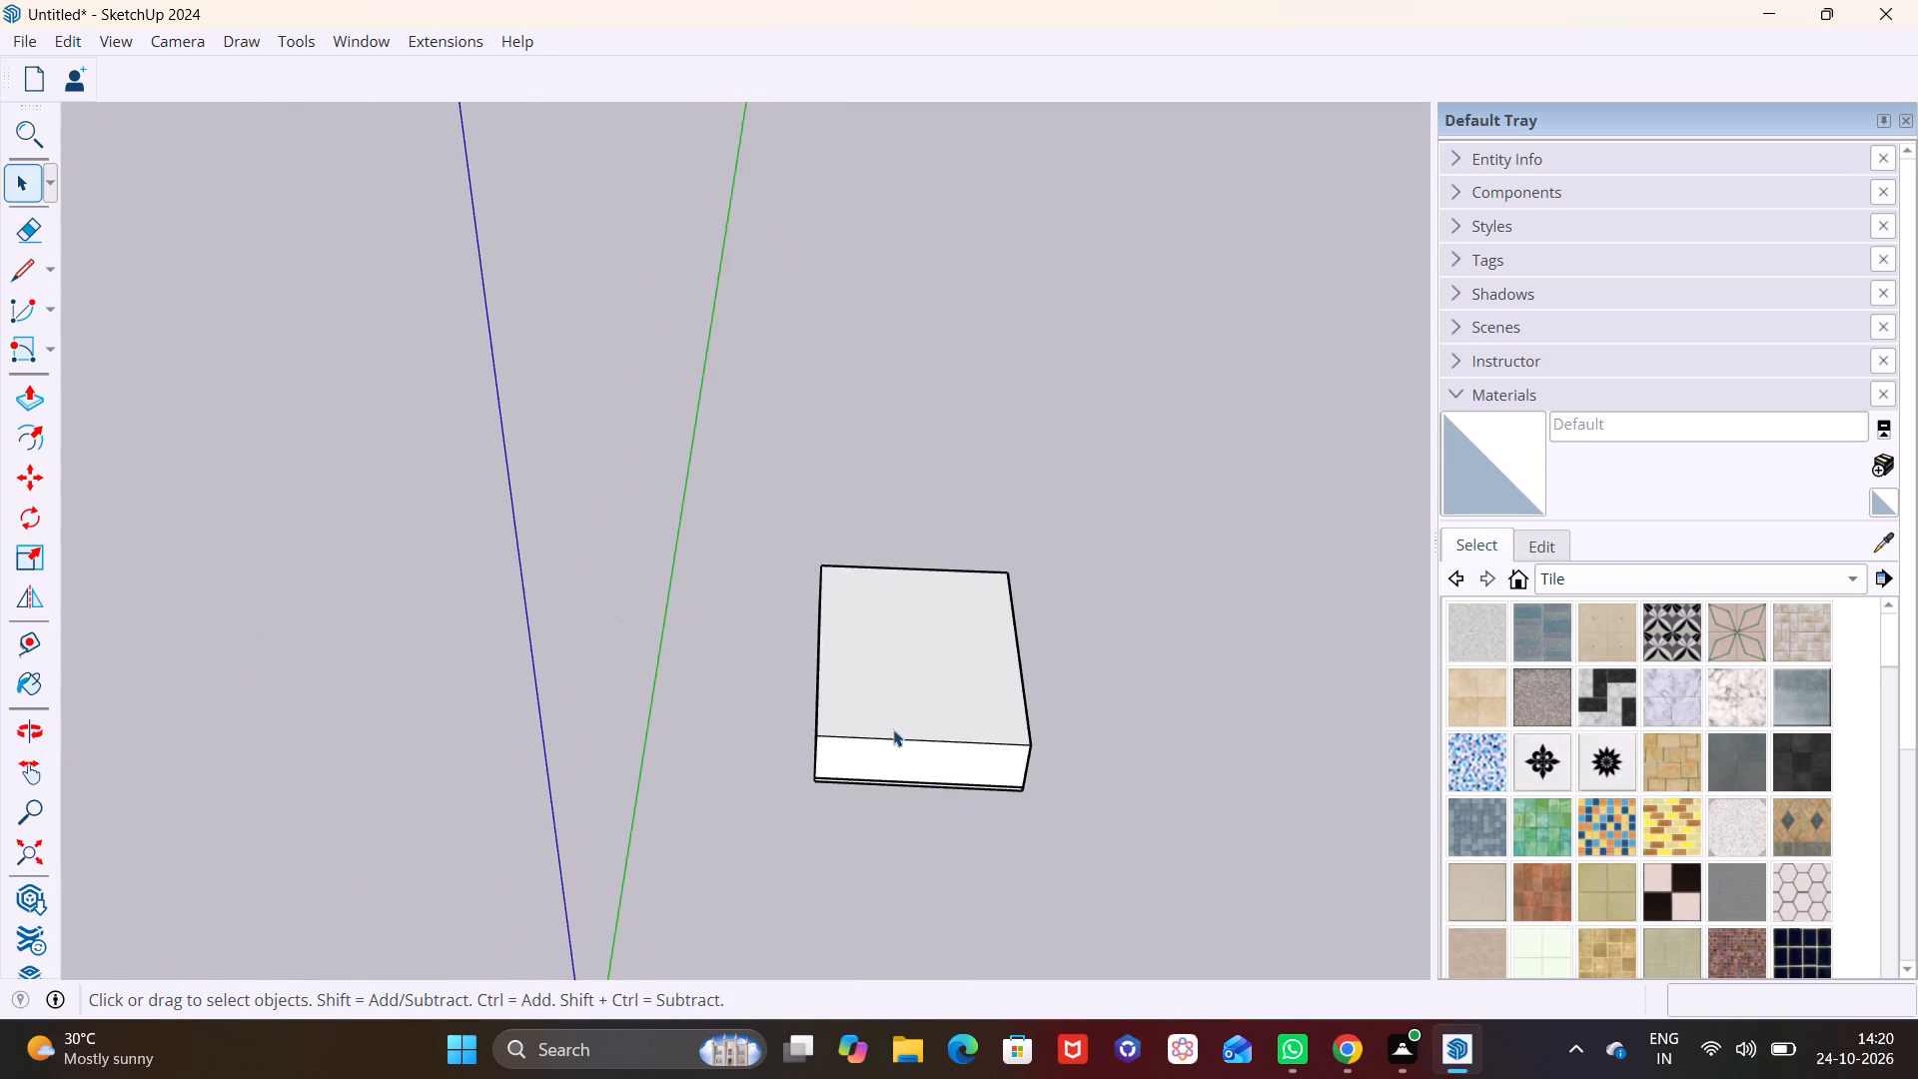
{"action": "scroll", "coordinate": [893, 731], "scroll_direction": "up", "scroll_amount": 10}
Select the whole box with its slab and move it farther away from the green axis.
{"action": "left_click_drag", "start_coordinate": [716, 281], "coordinate": [711, 349]}
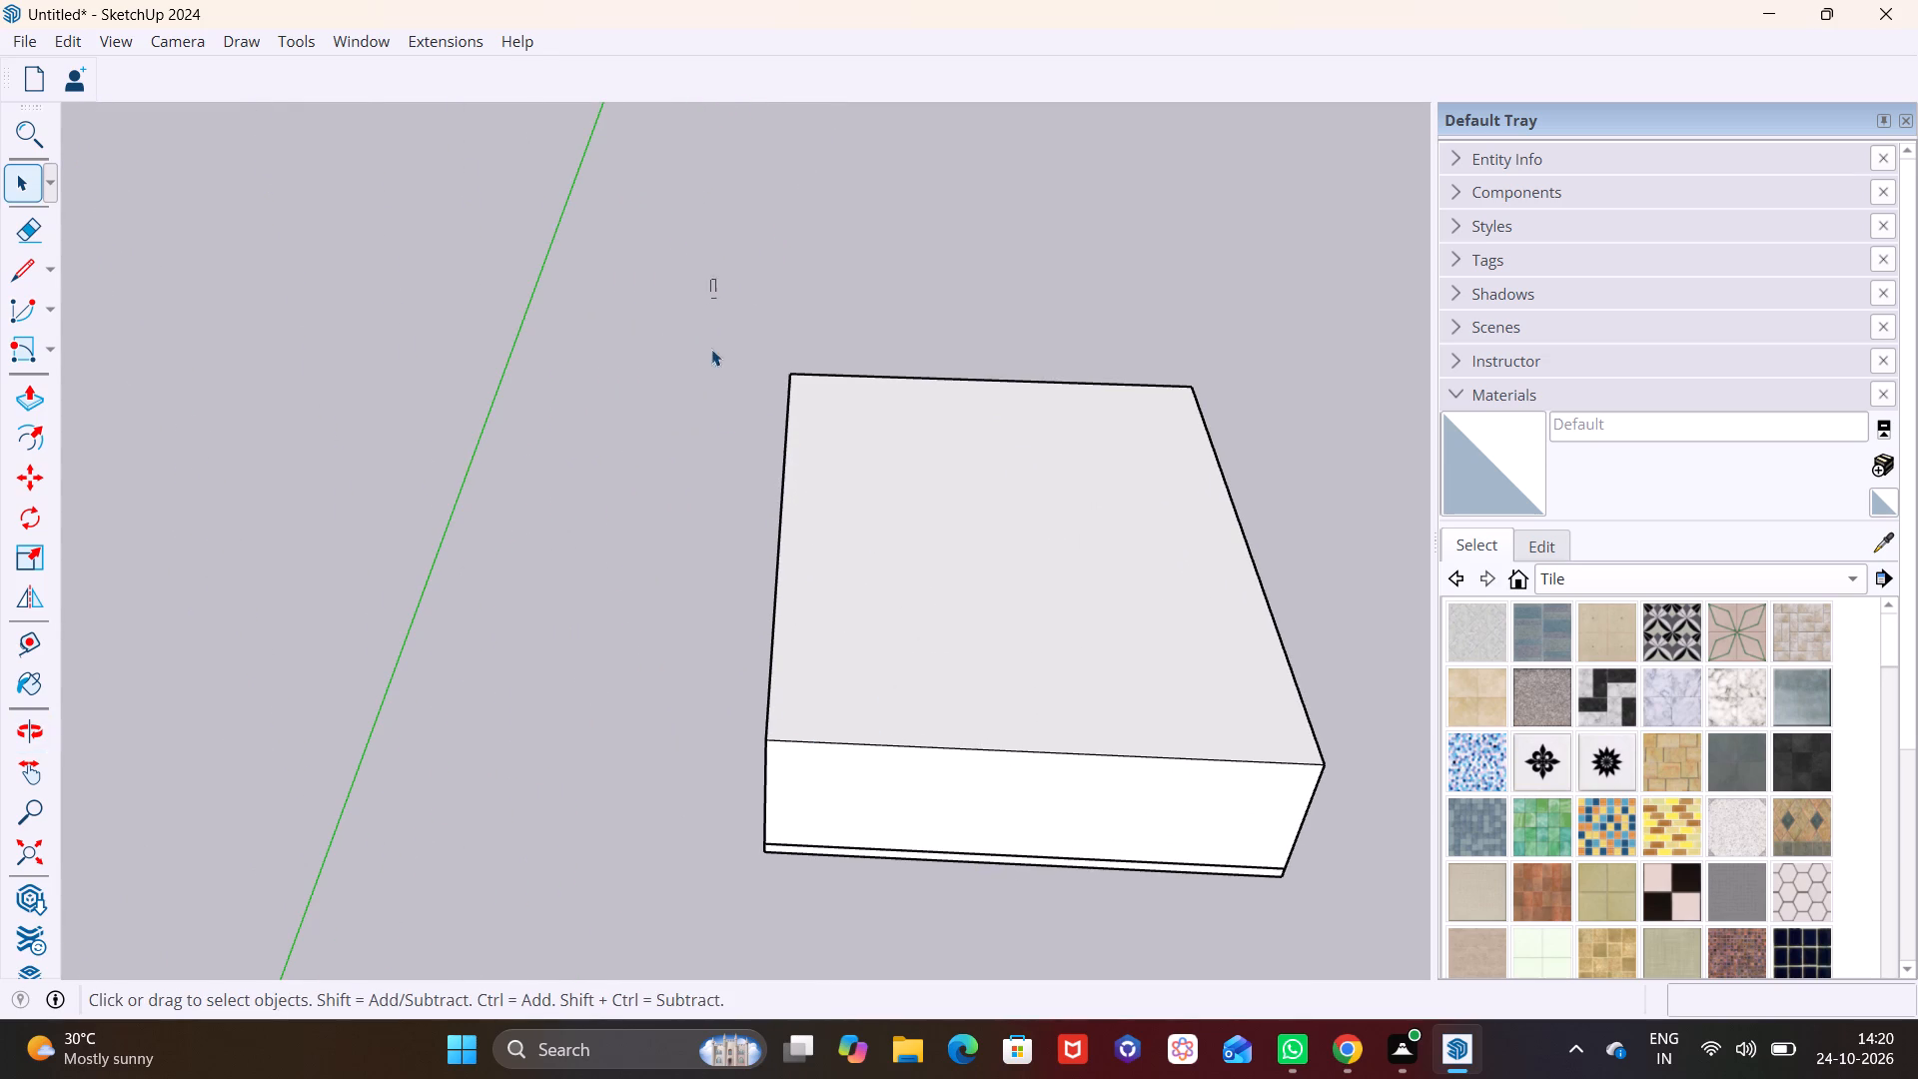
{"action": "left_click_drag", "start_coordinate": [711, 349], "coordinate": [1361, 909]}
{"action": "scroll", "coordinate": [1251, 852], "scroll_direction": "down", "scroll_amount": 11}
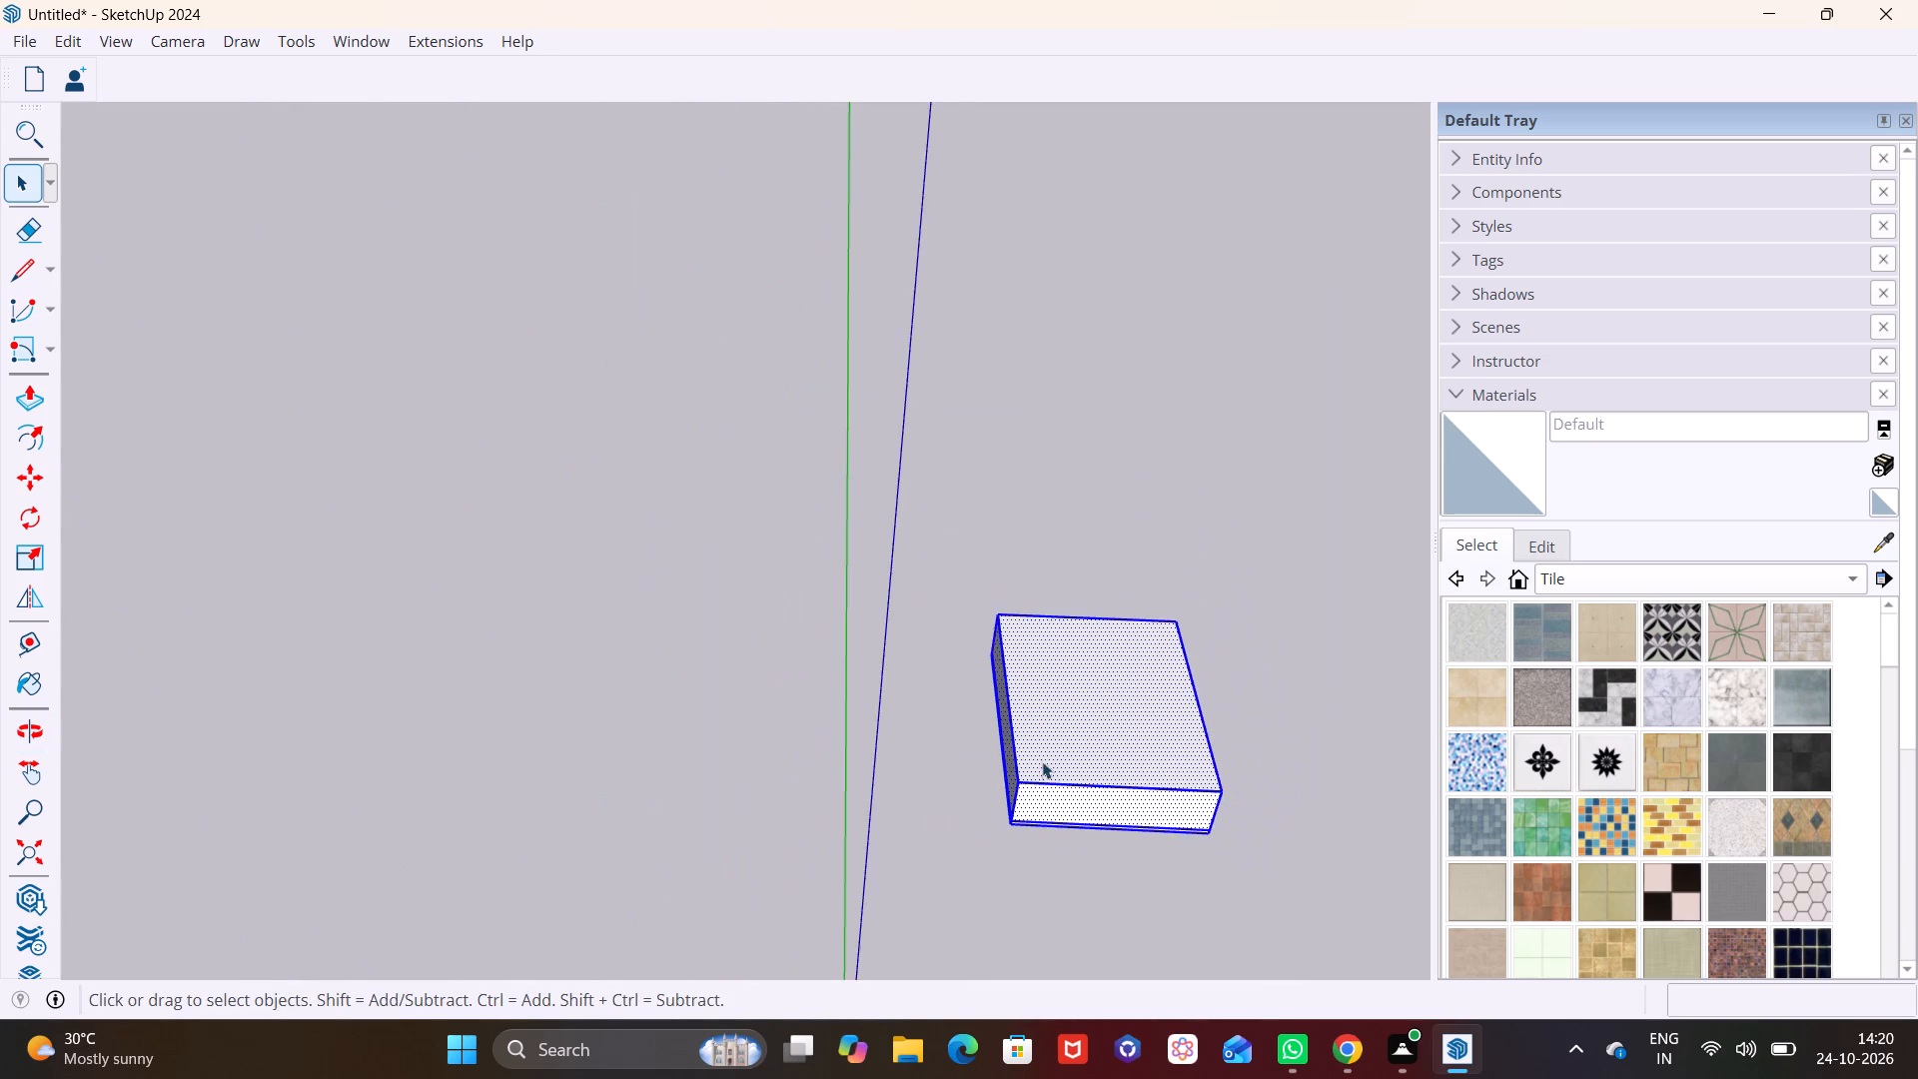
{"action": "middle_click_drag", "start_coordinate": [1228, 878], "coordinate": [1180, 887]}
{"action": "scroll", "coordinate": [643, 623], "scroll_direction": "down", "scroll_amount": 3}
{"action": "middle_click_drag", "start_coordinate": [759, 590], "coordinate": [526, 563], "text": "shift"}
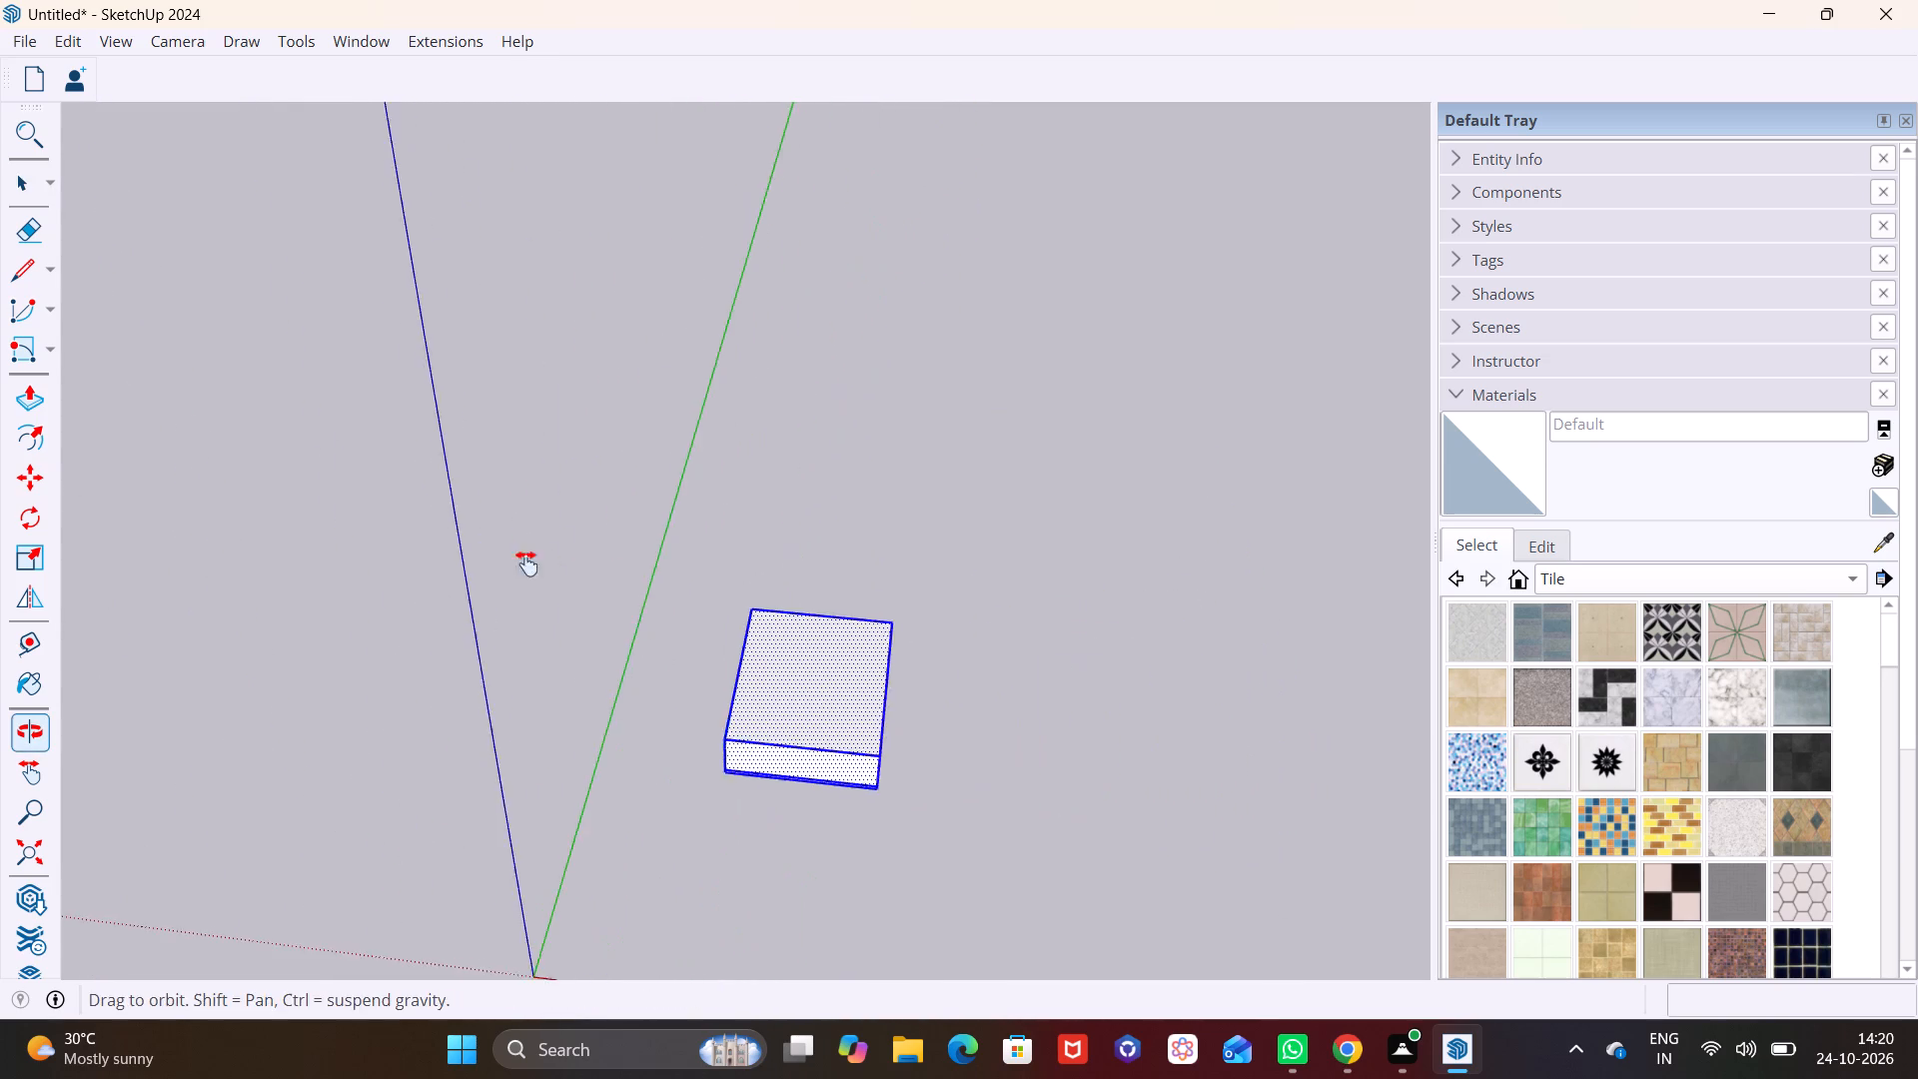
{"action": "middle_click_drag", "start_coordinate": [526, 563], "coordinate": [395, 553], "text": "shift"}
{"action": "middle_click_drag", "start_coordinate": [1122, 917], "coordinate": [1249, 865]}
{"action": "scroll", "coordinate": [536, 637], "scroll_direction": "up", "scroll_amount": 4}
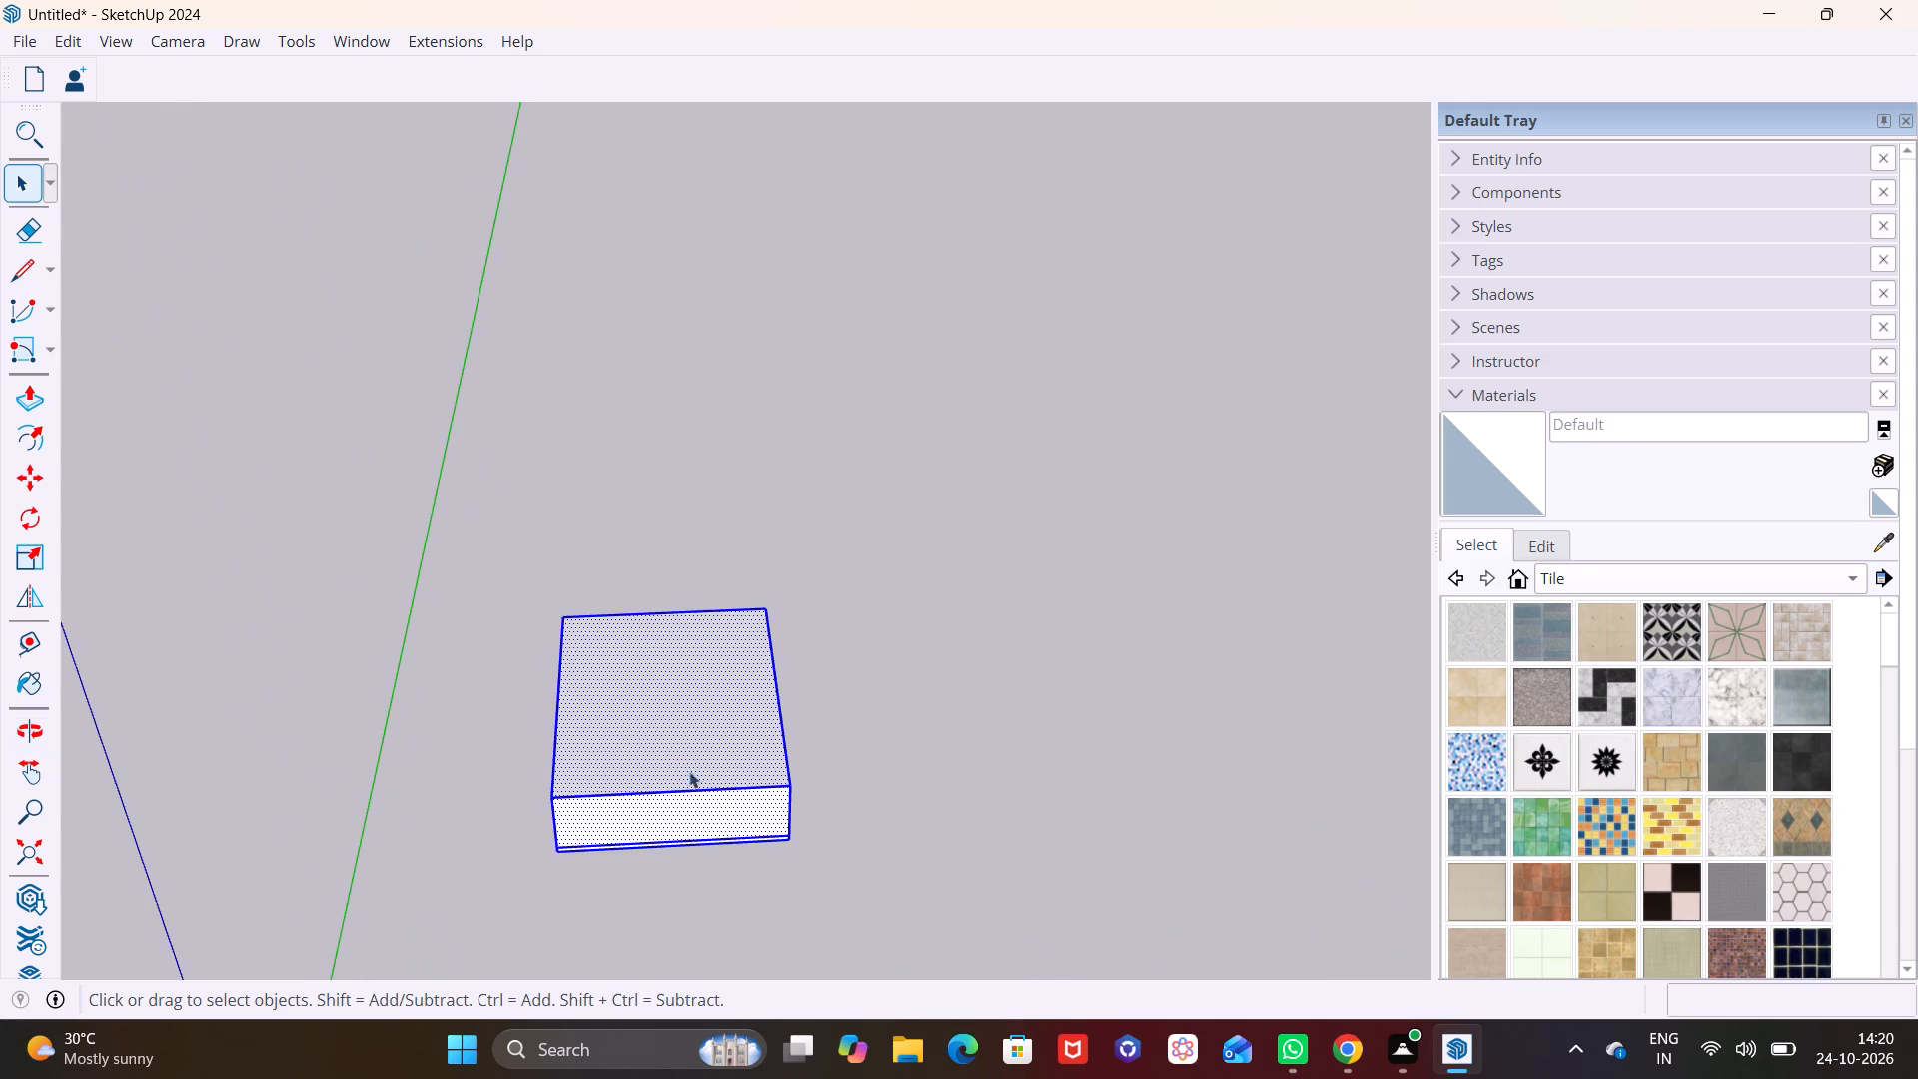
{"action": "key", "text": "m"}
{"action": "left_click", "coordinate": [778, 839]}
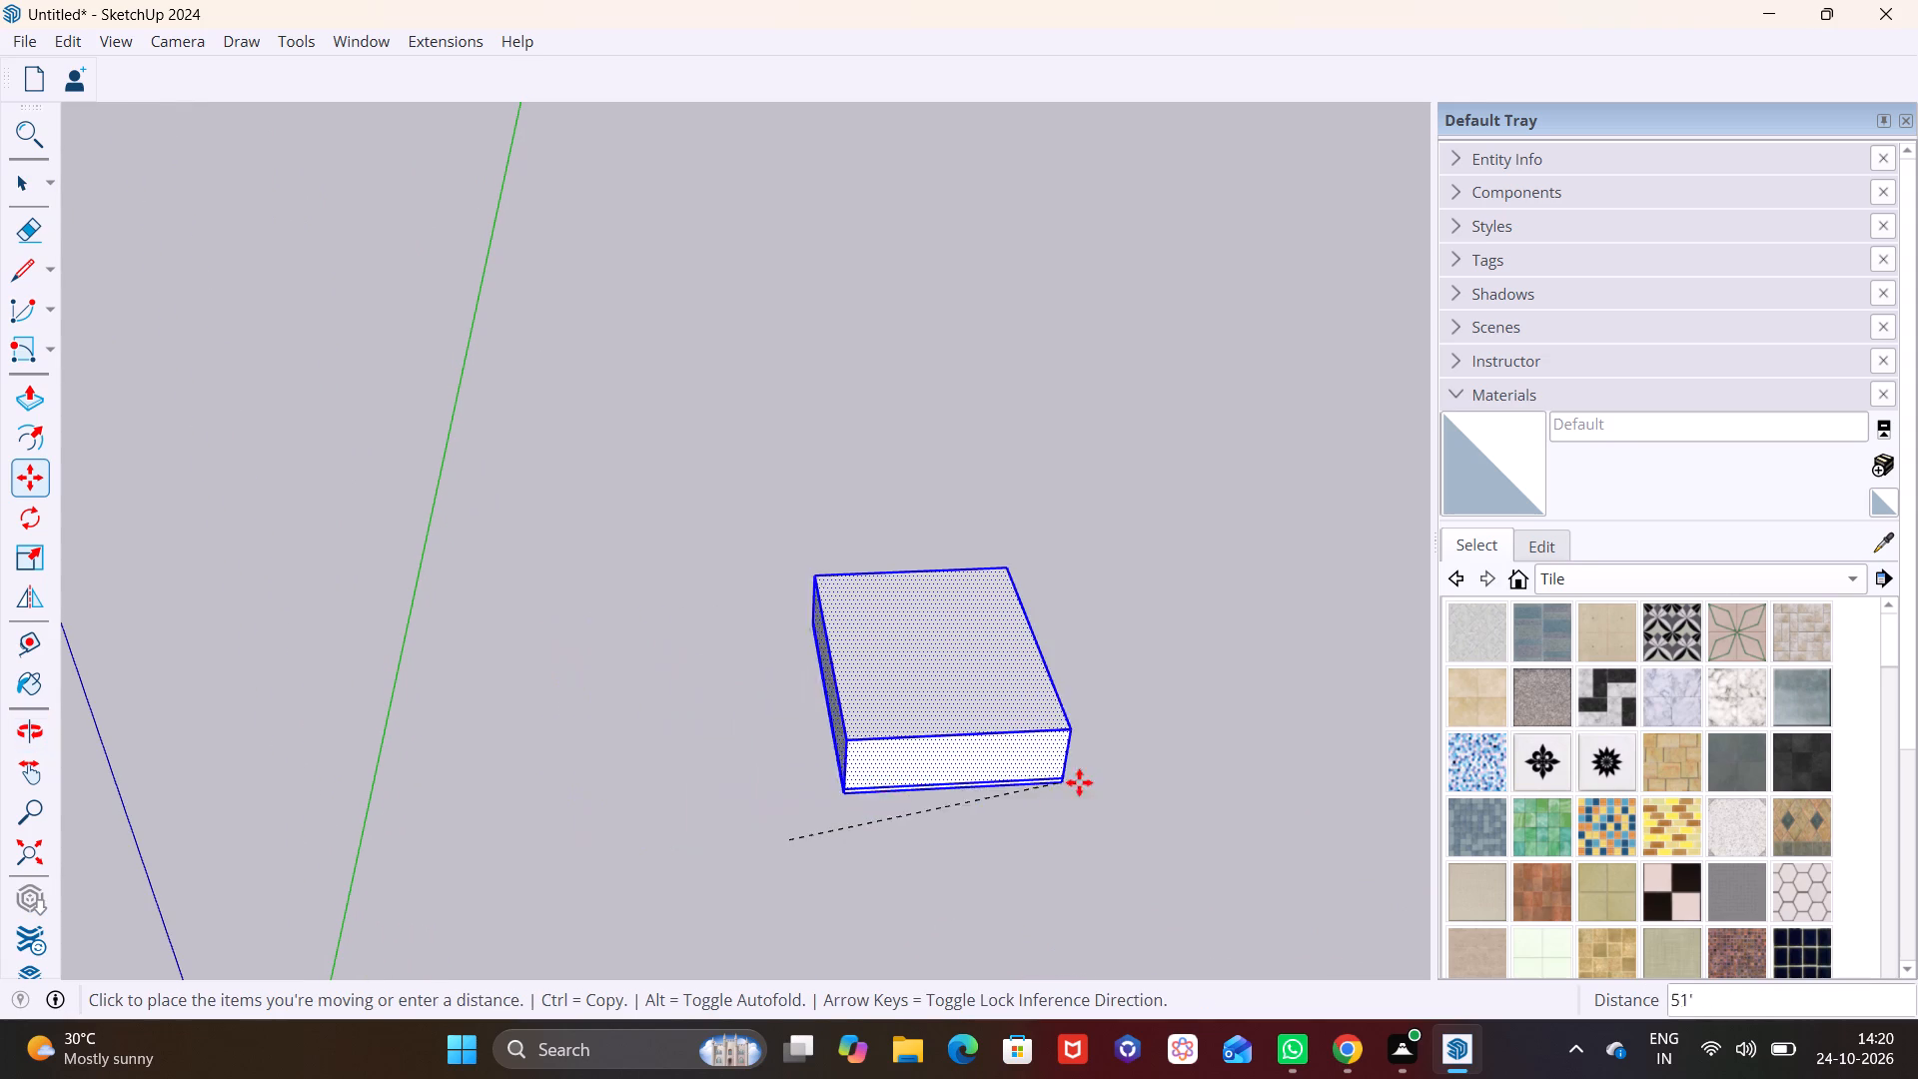
{"action": "left_click", "coordinate": [1207, 708]}
Copy the box and its slab straight up from the slab's bottom corner to stack a second storey on top.
{"action": "scroll", "coordinate": [1153, 751], "scroll_direction": "down", "scroll_amount": 3}
{"action": "middle_click_drag", "start_coordinate": [1041, 758], "coordinate": [630, 888], "text": "shift"}
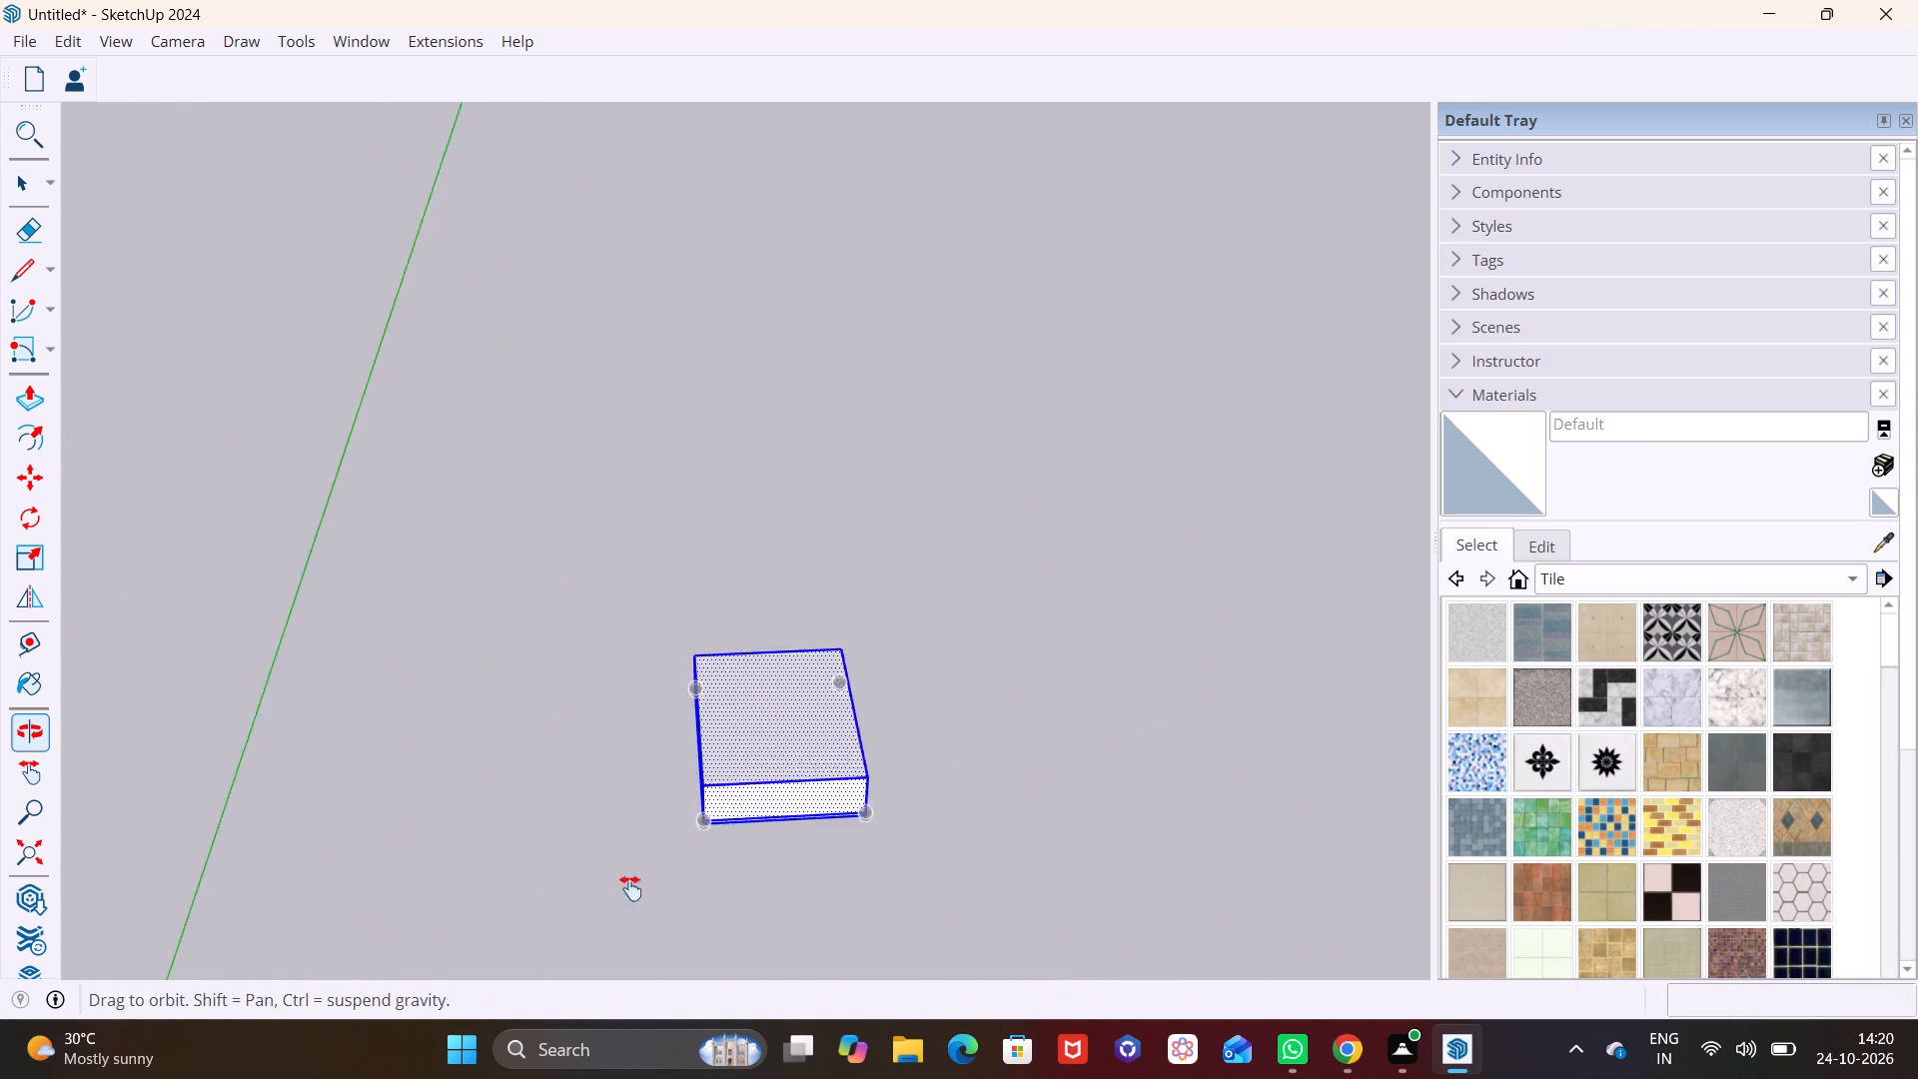
{"action": "middle_click_drag", "start_coordinate": [630, 888], "coordinate": [598, 902], "text": "shift"}
{"action": "scroll", "coordinate": [594, 837], "scroll_direction": "up", "scroll_amount": 8}
{"action": "middle_click_drag", "start_coordinate": [654, 871], "coordinate": [596, 920]}
{"action": "scroll", "coordinate": [691, 859], "scroll_direction": "up", "scroll_amount": 4, "text": "shift"}
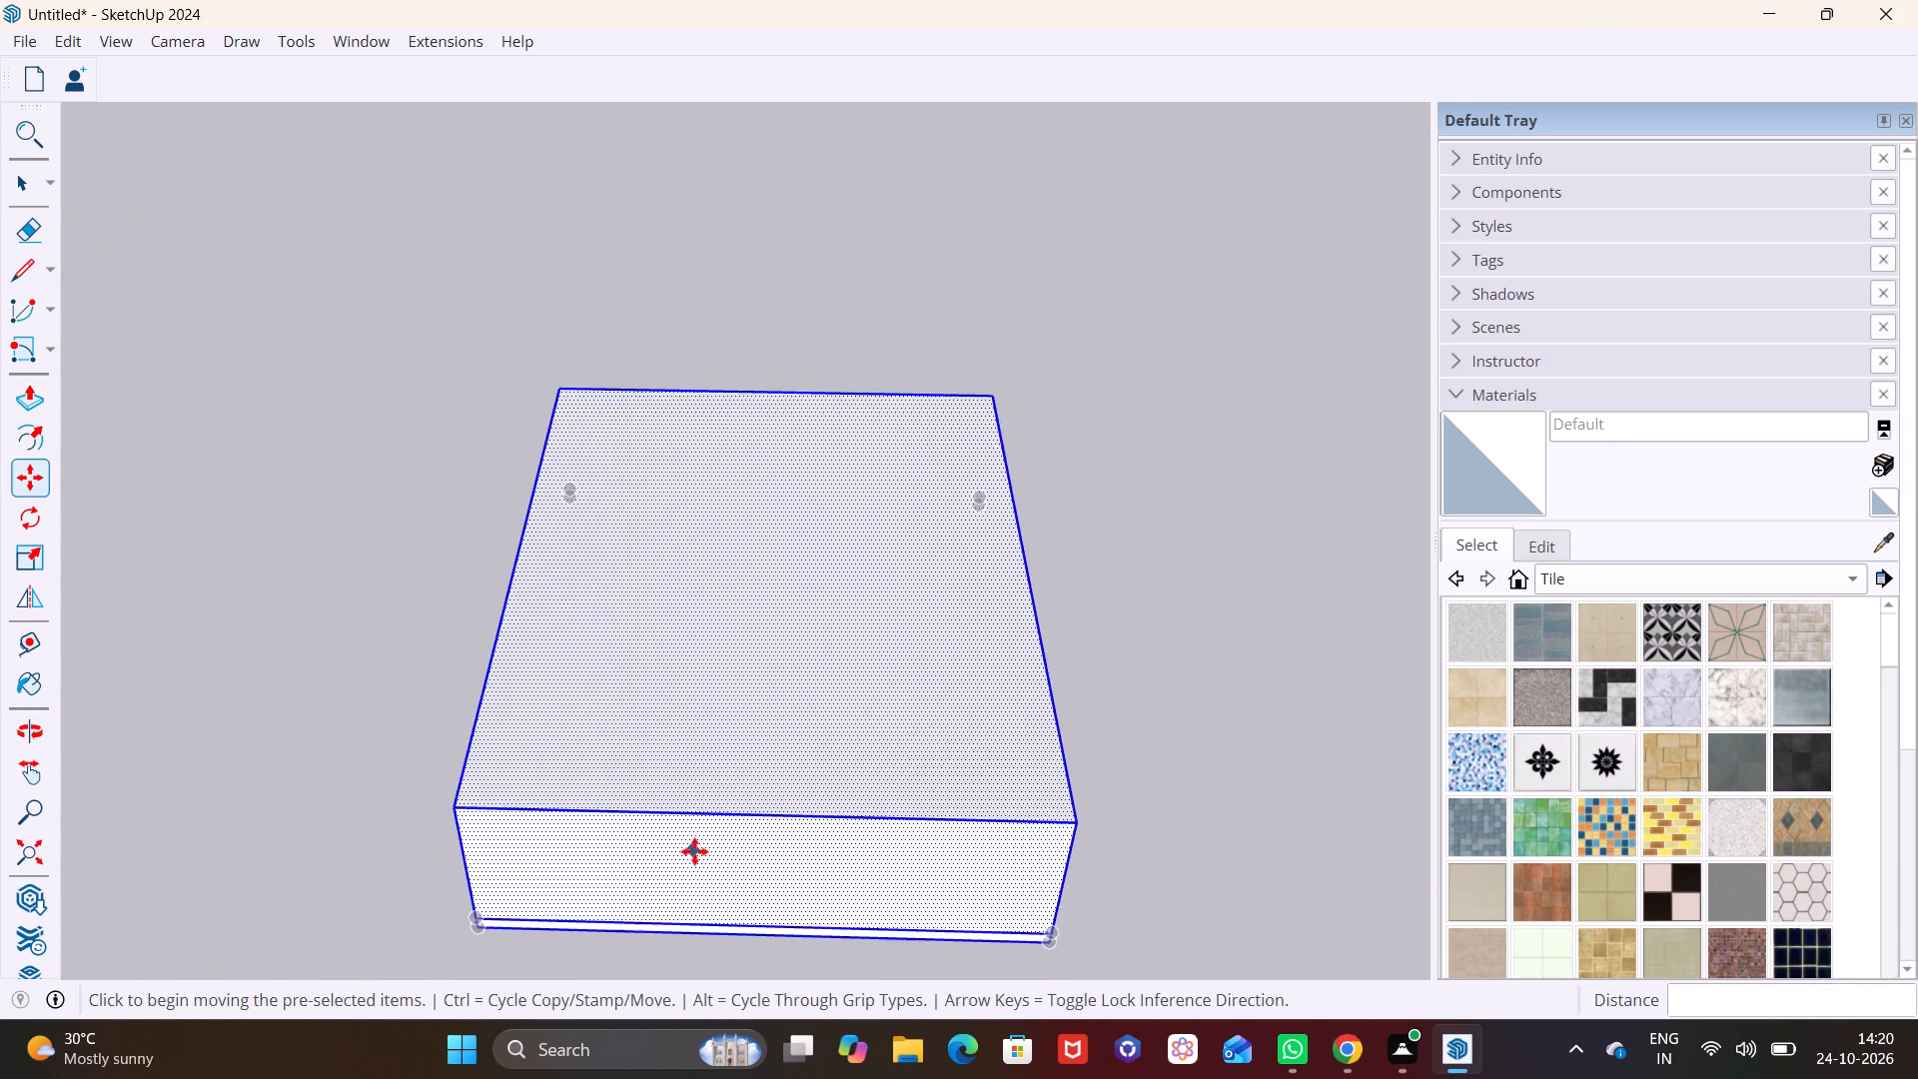
{"action": "scroll", "coordinate": [694, 851], "scroll_direction": "up", "scroll_amount": 1, "text": "shift"}
{"action": "scroll", "coordinate": [752, 841], "scroll_direction": "down", "scroll_amount": 6}
{"action": "middle_click_drag", "start_coordinate": [758, 856], "coordinate": [782, 770], "text": "shift"}
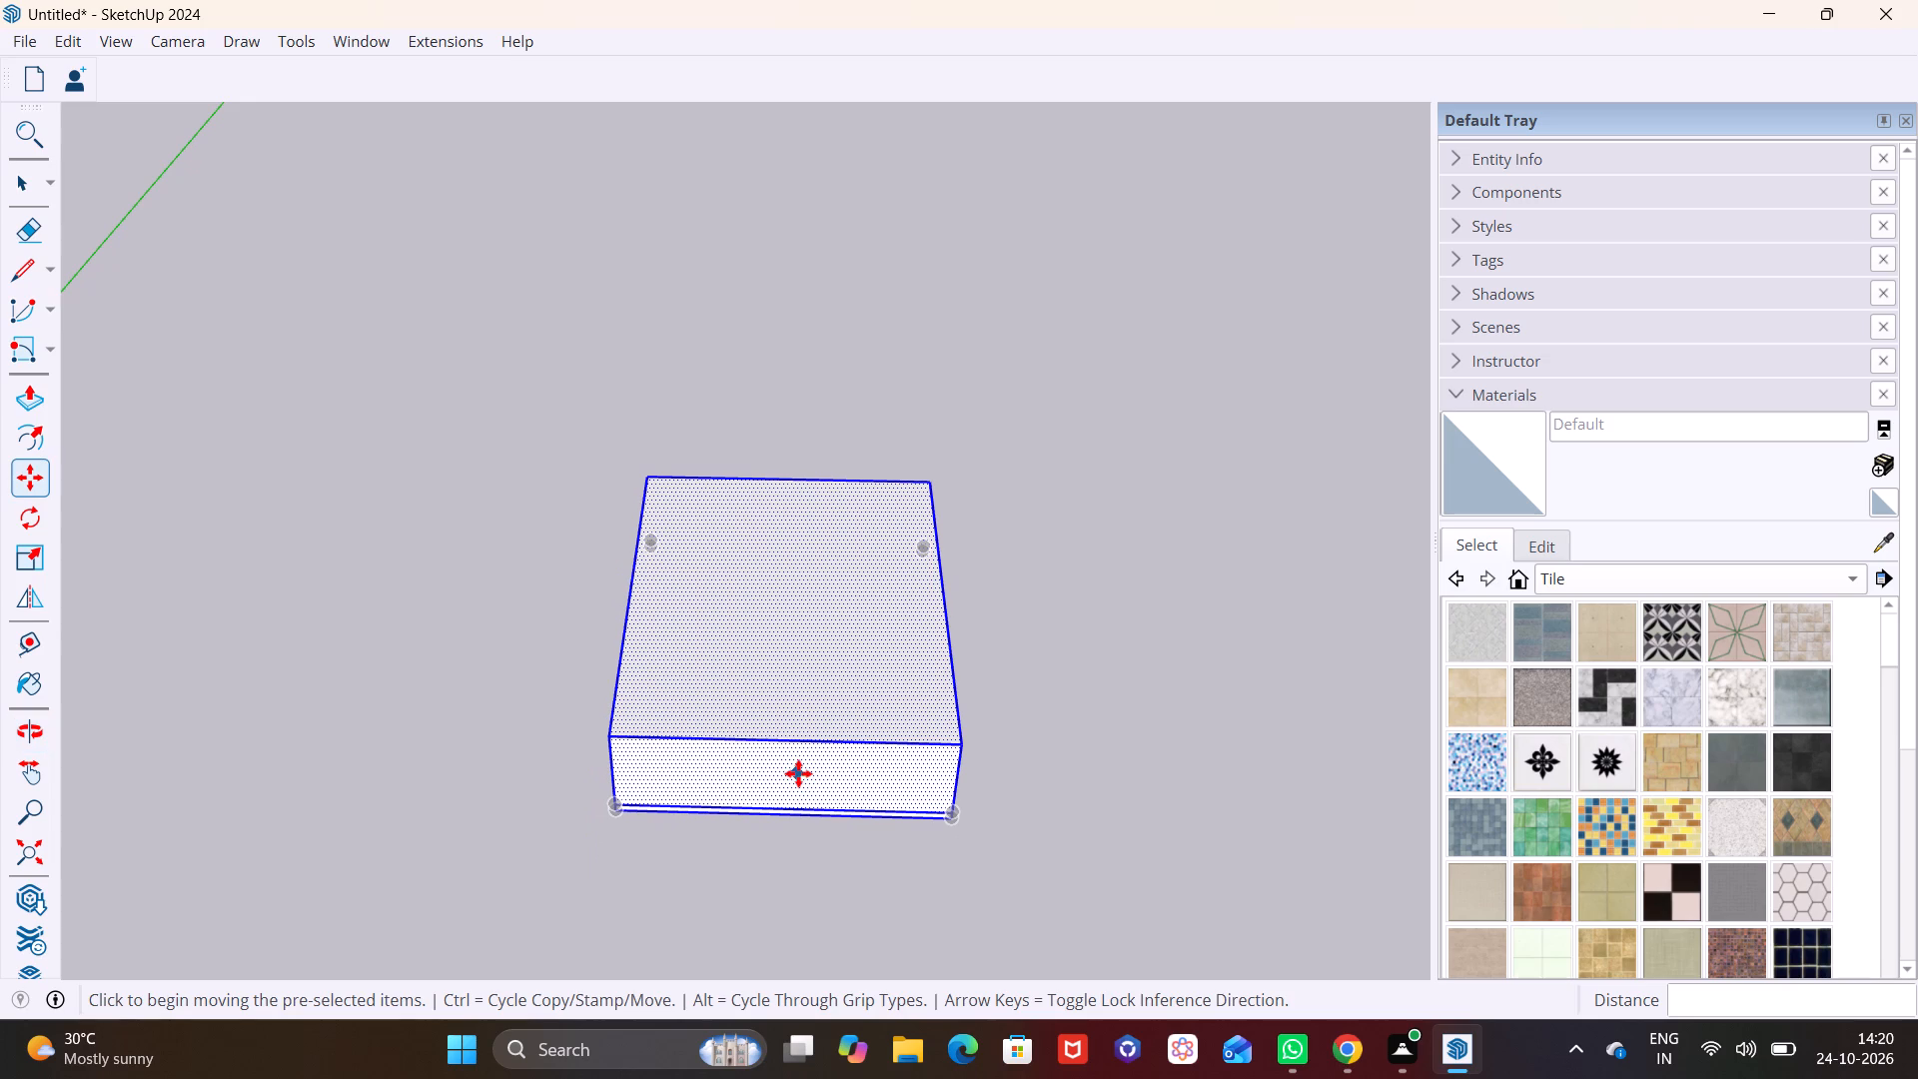
{"action": "scroll", "coordinate": [837, 787], "scroll_direction": "up", "scroll_amount": 1}
{"action": "middle_click_drag", "start_coordinate": [855, 785], "coordinate": [843, 653]}
{"action": "scroll", "coordinate": [907, 751], "scroll_direction": "up", "scroll_amount": 6}
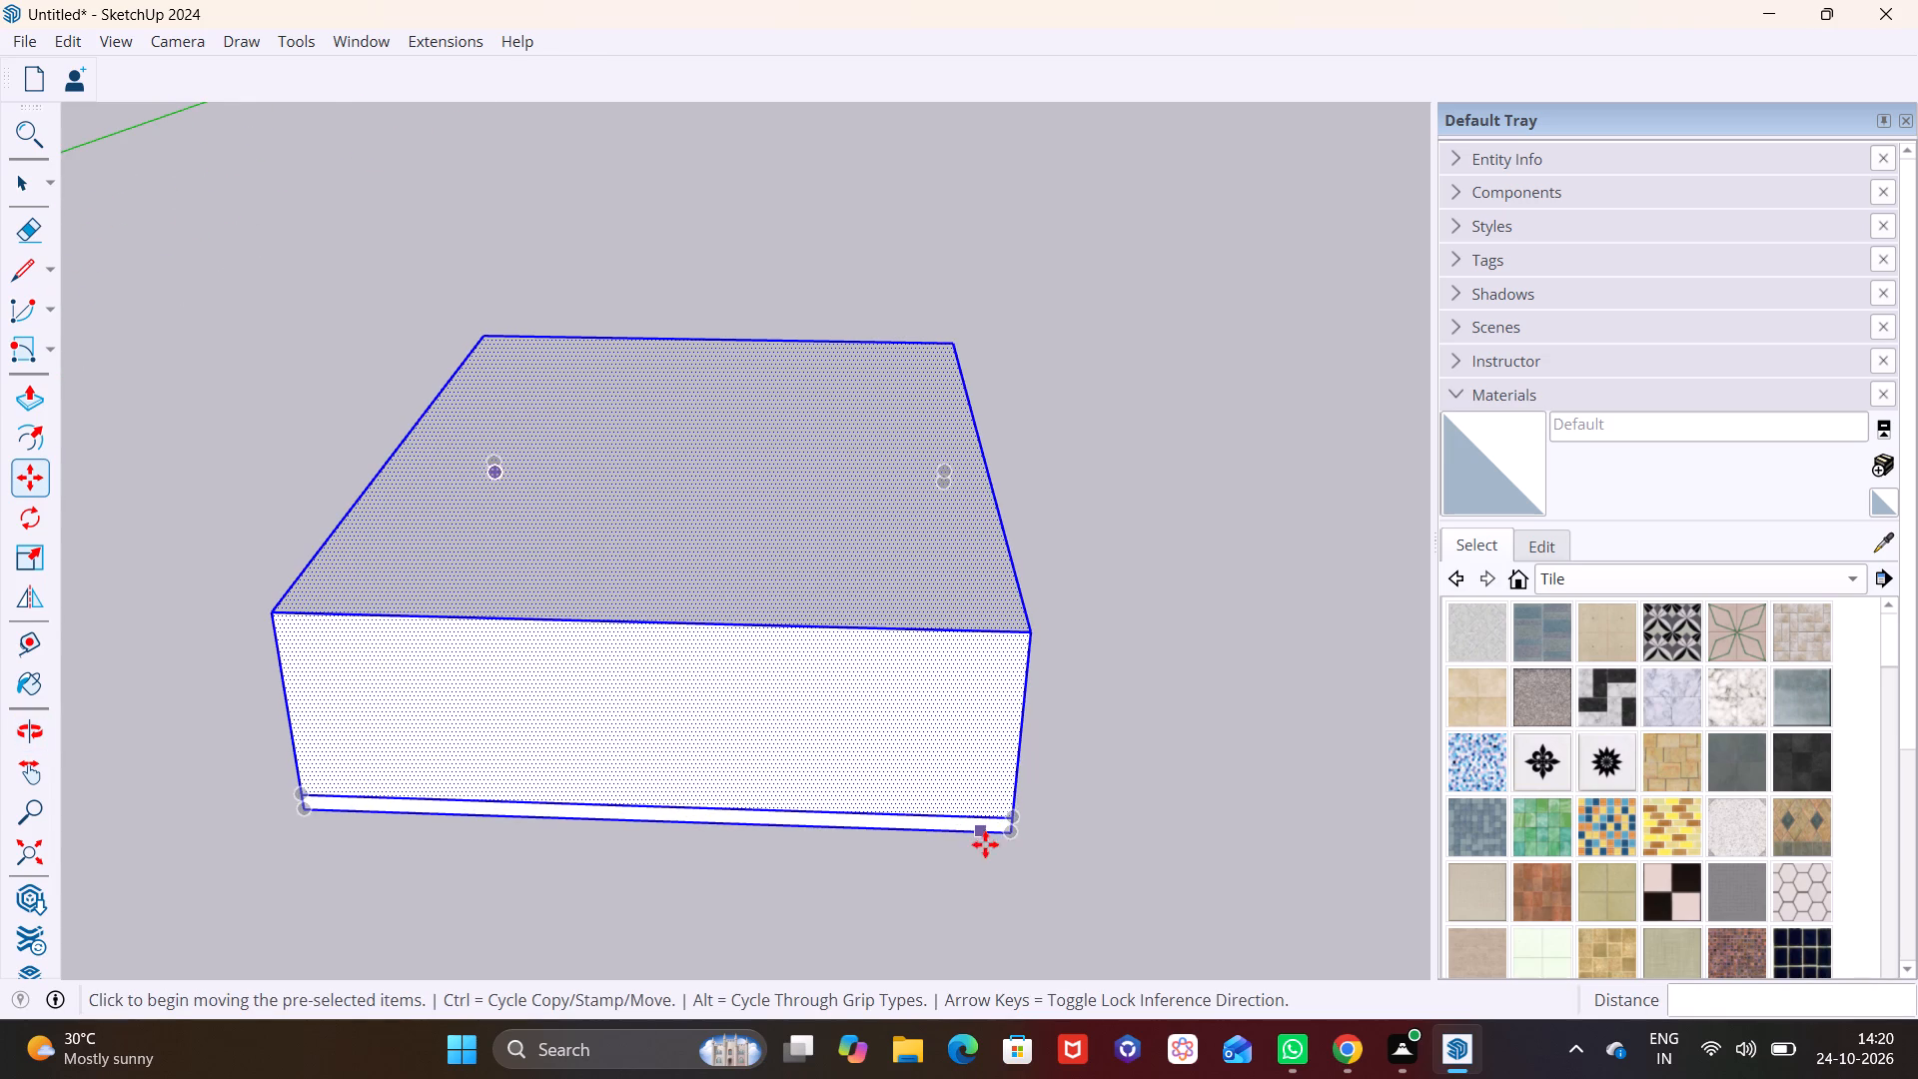
{"action": "left_click", "coordinate": [1016, 833]}
{"action": "key", "text": "m"}
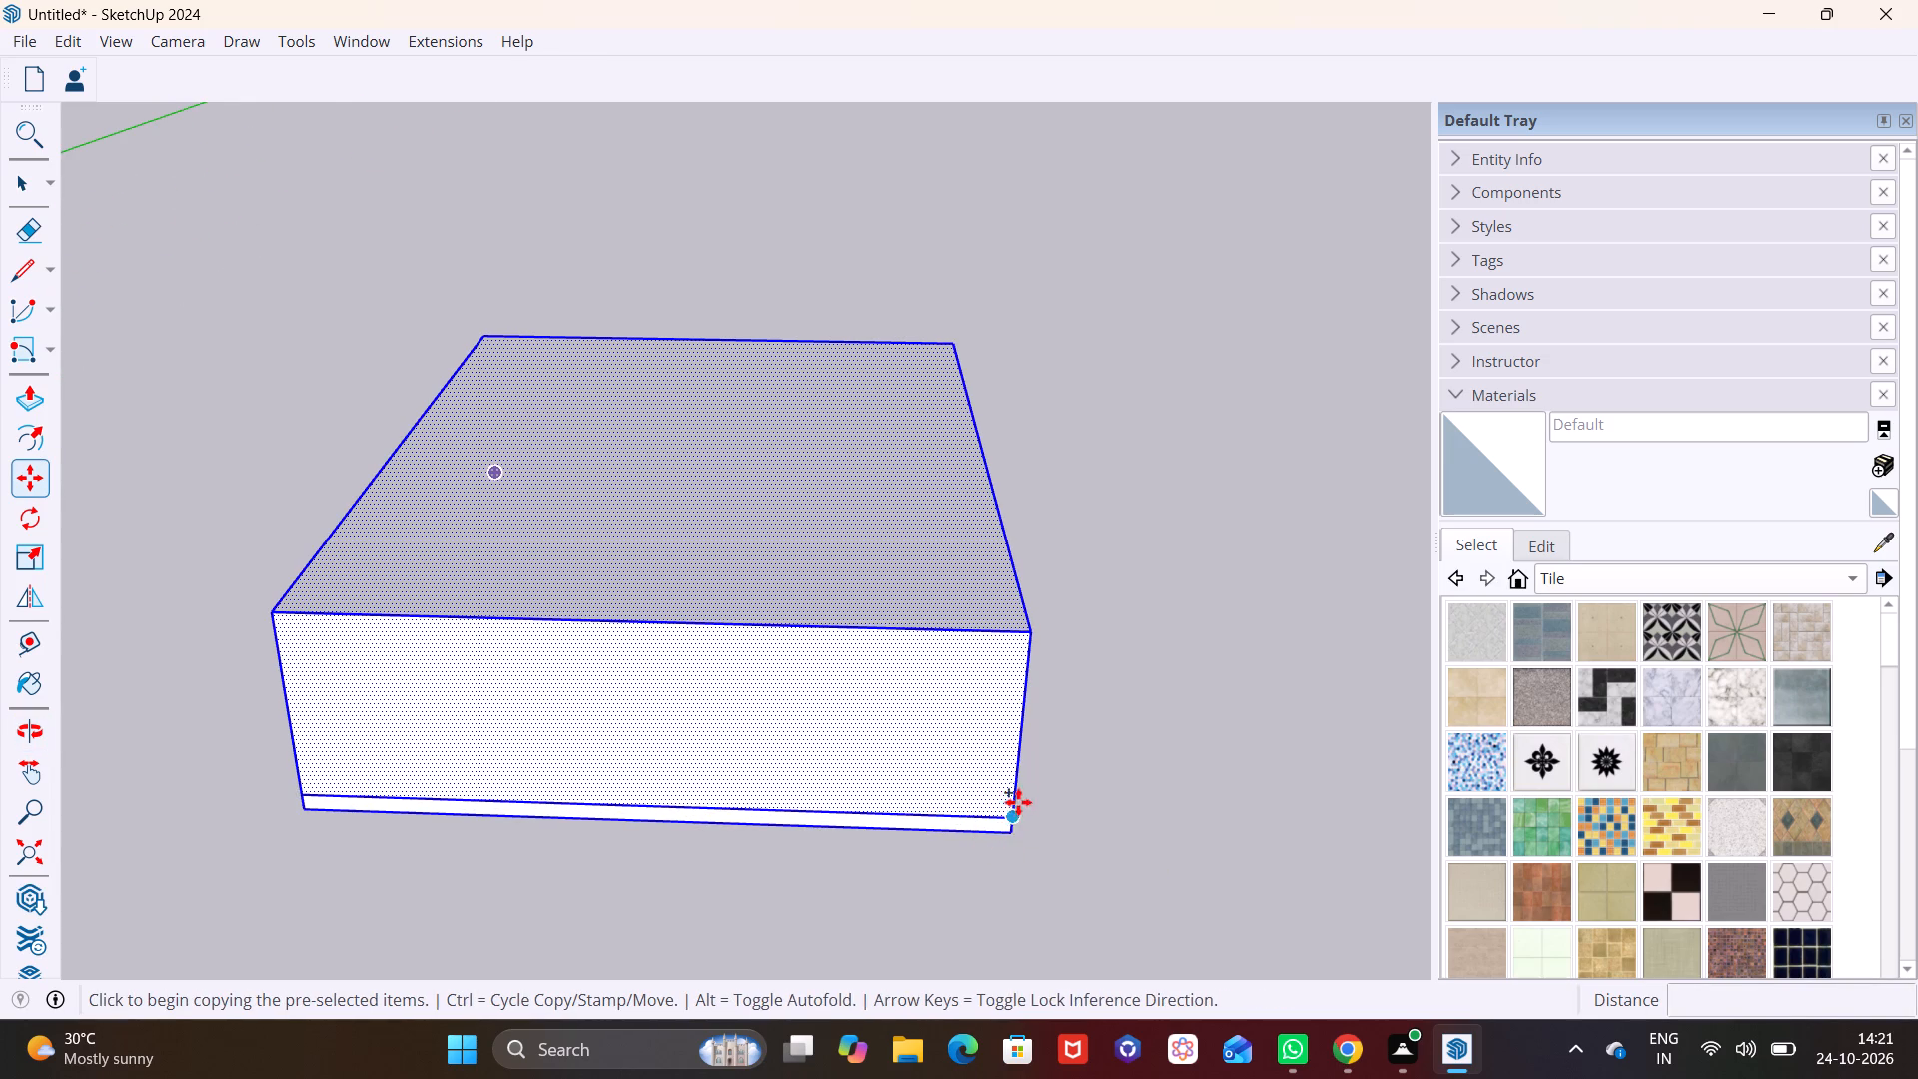
{"action": "left_click", "coordinate": [1008, 827]}
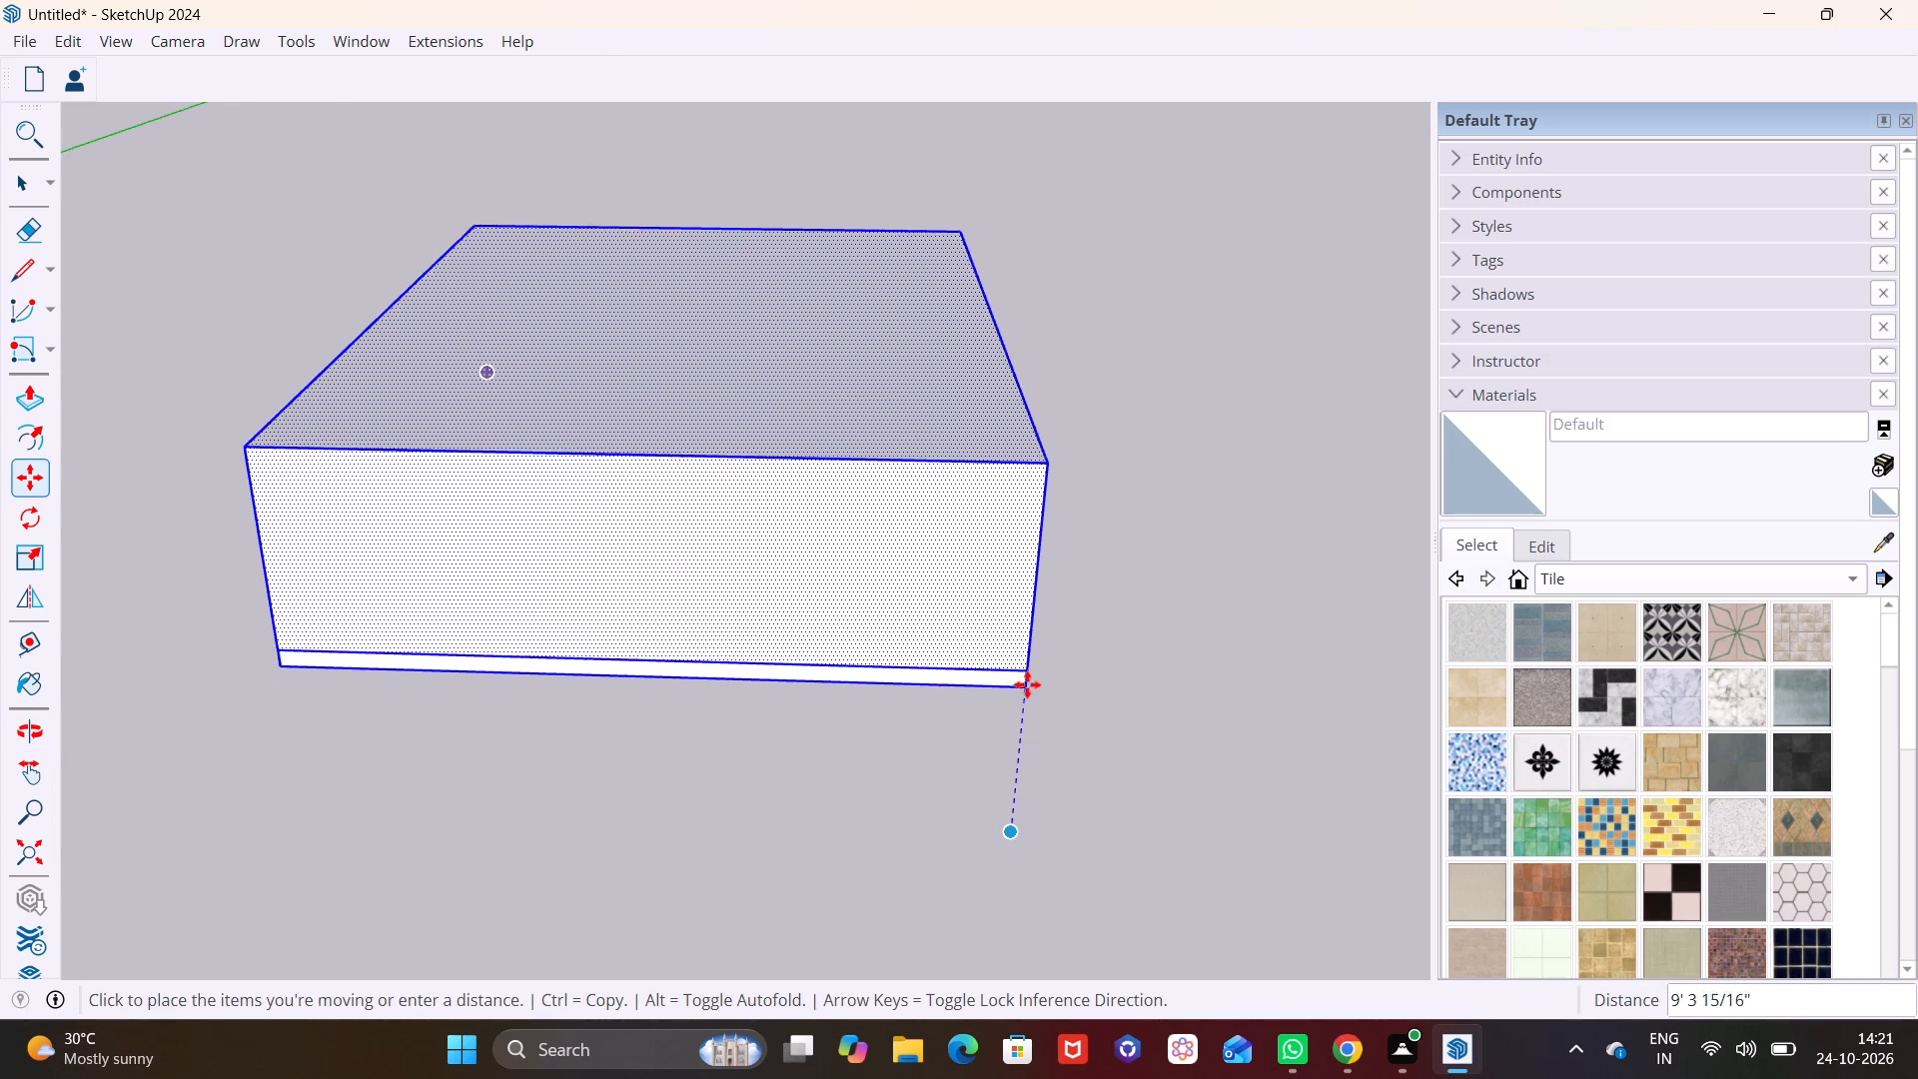
{"action": "left_click", "coordinate": [1033, 621]}
Copy the top storey straight up three more times, corner to corner, to make a five-storey stack.
{"action": "left_click", "coordinate": [1029, 630]}
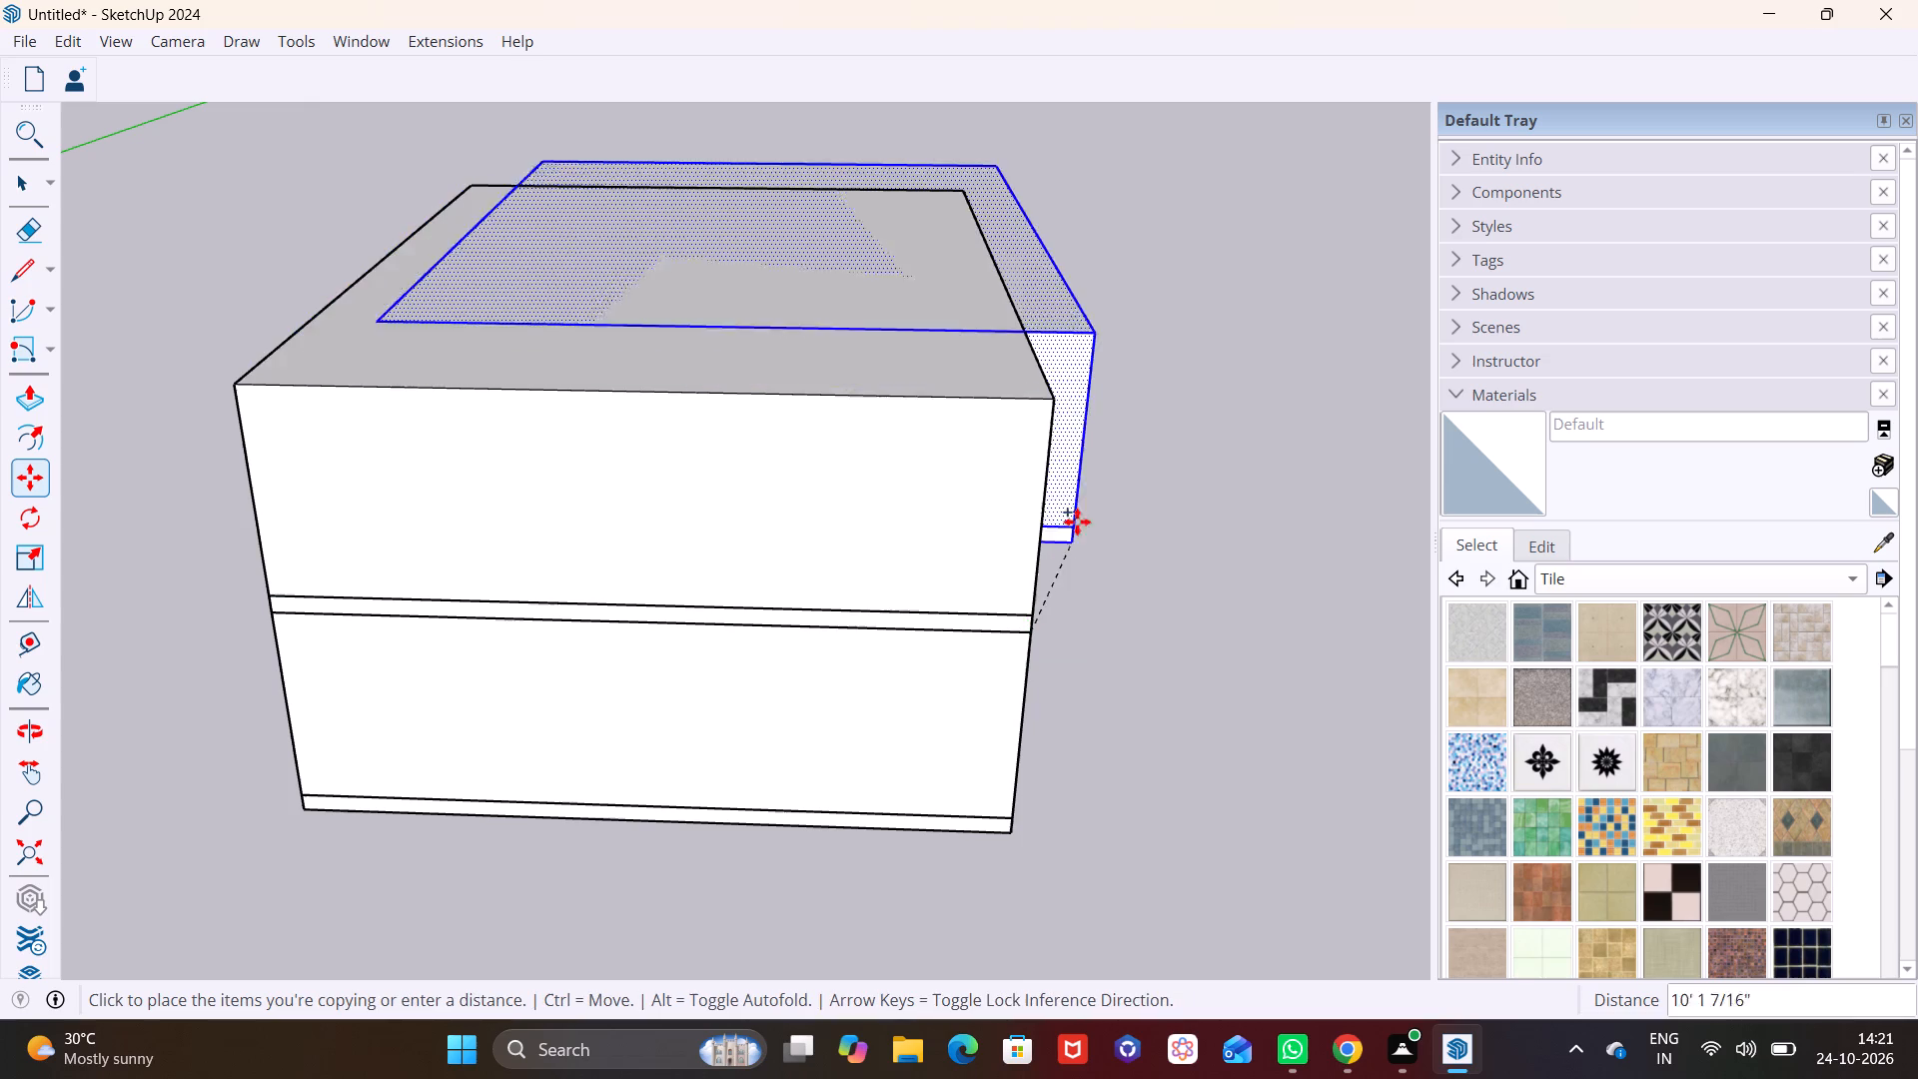
{"action": "left_click", "coordinate": [1054, 407]}
{"action": "scroll", "coordinate": [932, 505], "scroll_direction": "down", "scroll_amount": 7}
{"action": "middle_click_drag", "start_coordinate": [925, 447], "coordinate": [901, 771], "text": "shift"}
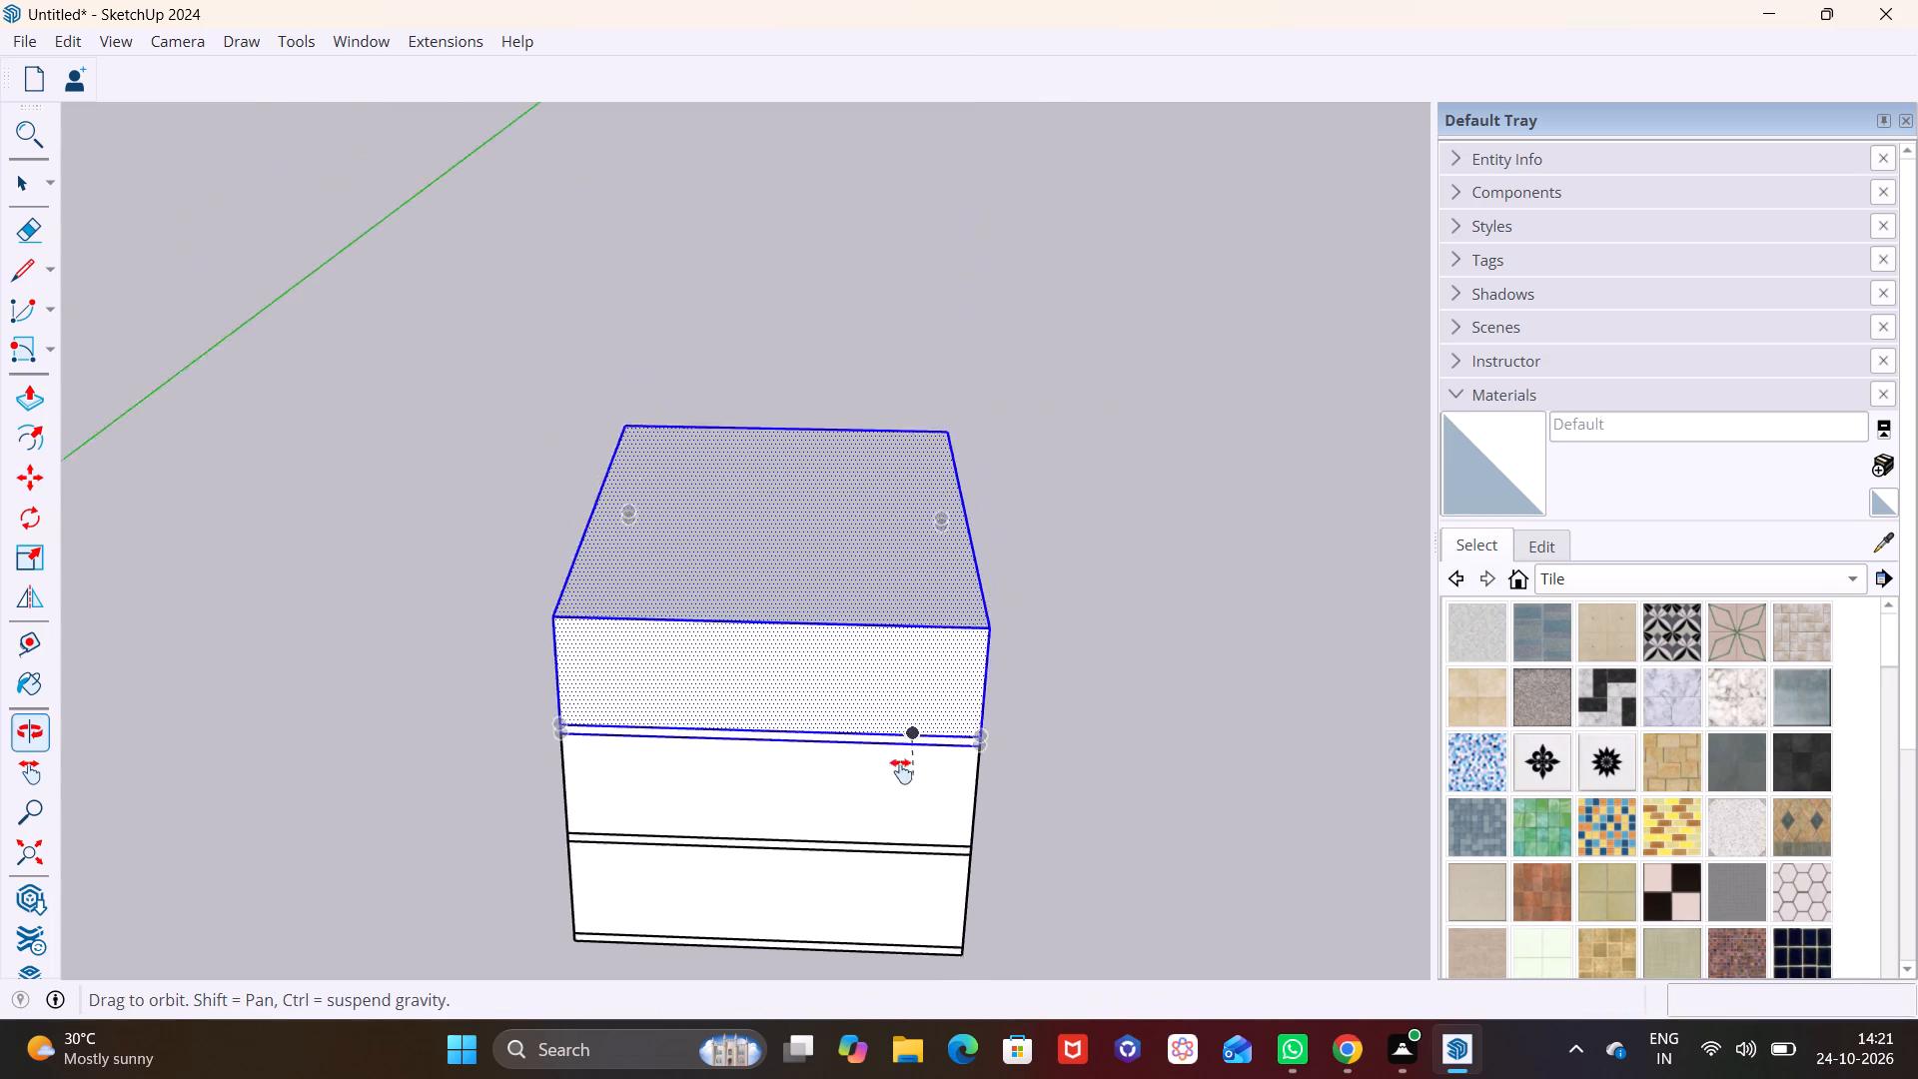
{"action": "middle_click_drag", "start_coordinate": [901, 771], "coordinate": [890, 804], "text": "shift"}
{"action": "scroll", "coordinate": [890, 804], "scroll_direction": "down", "scroll_amount": 1, "text": "shift"}
{"action": "scroll", "coordinate": [874, 836], "scroll_direction": "up", "scroll_amount": 7}
{"action": "left_click", "coordinate": [997, 786]}
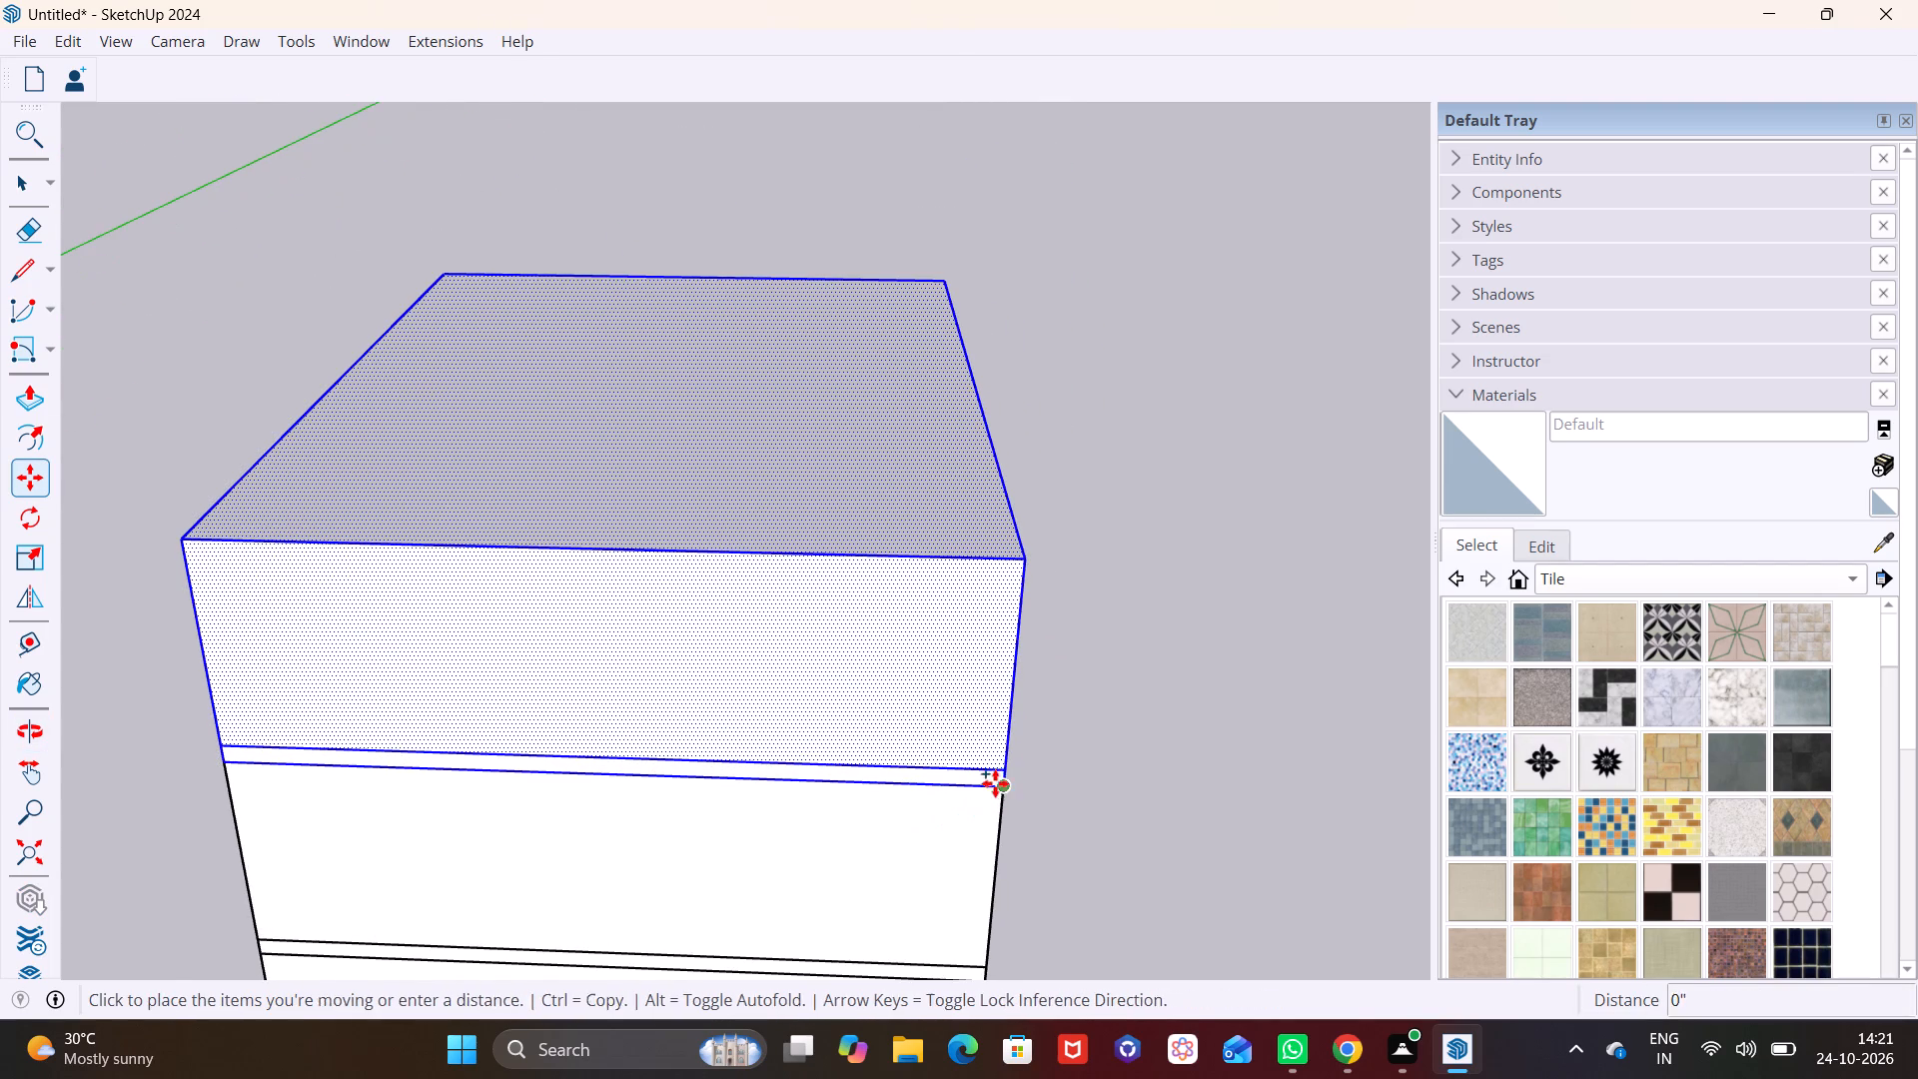
{"action": "left_click", "coordinate": [1031, 556]}
{"action": "left_click", "coordinate": [1024, 556]}
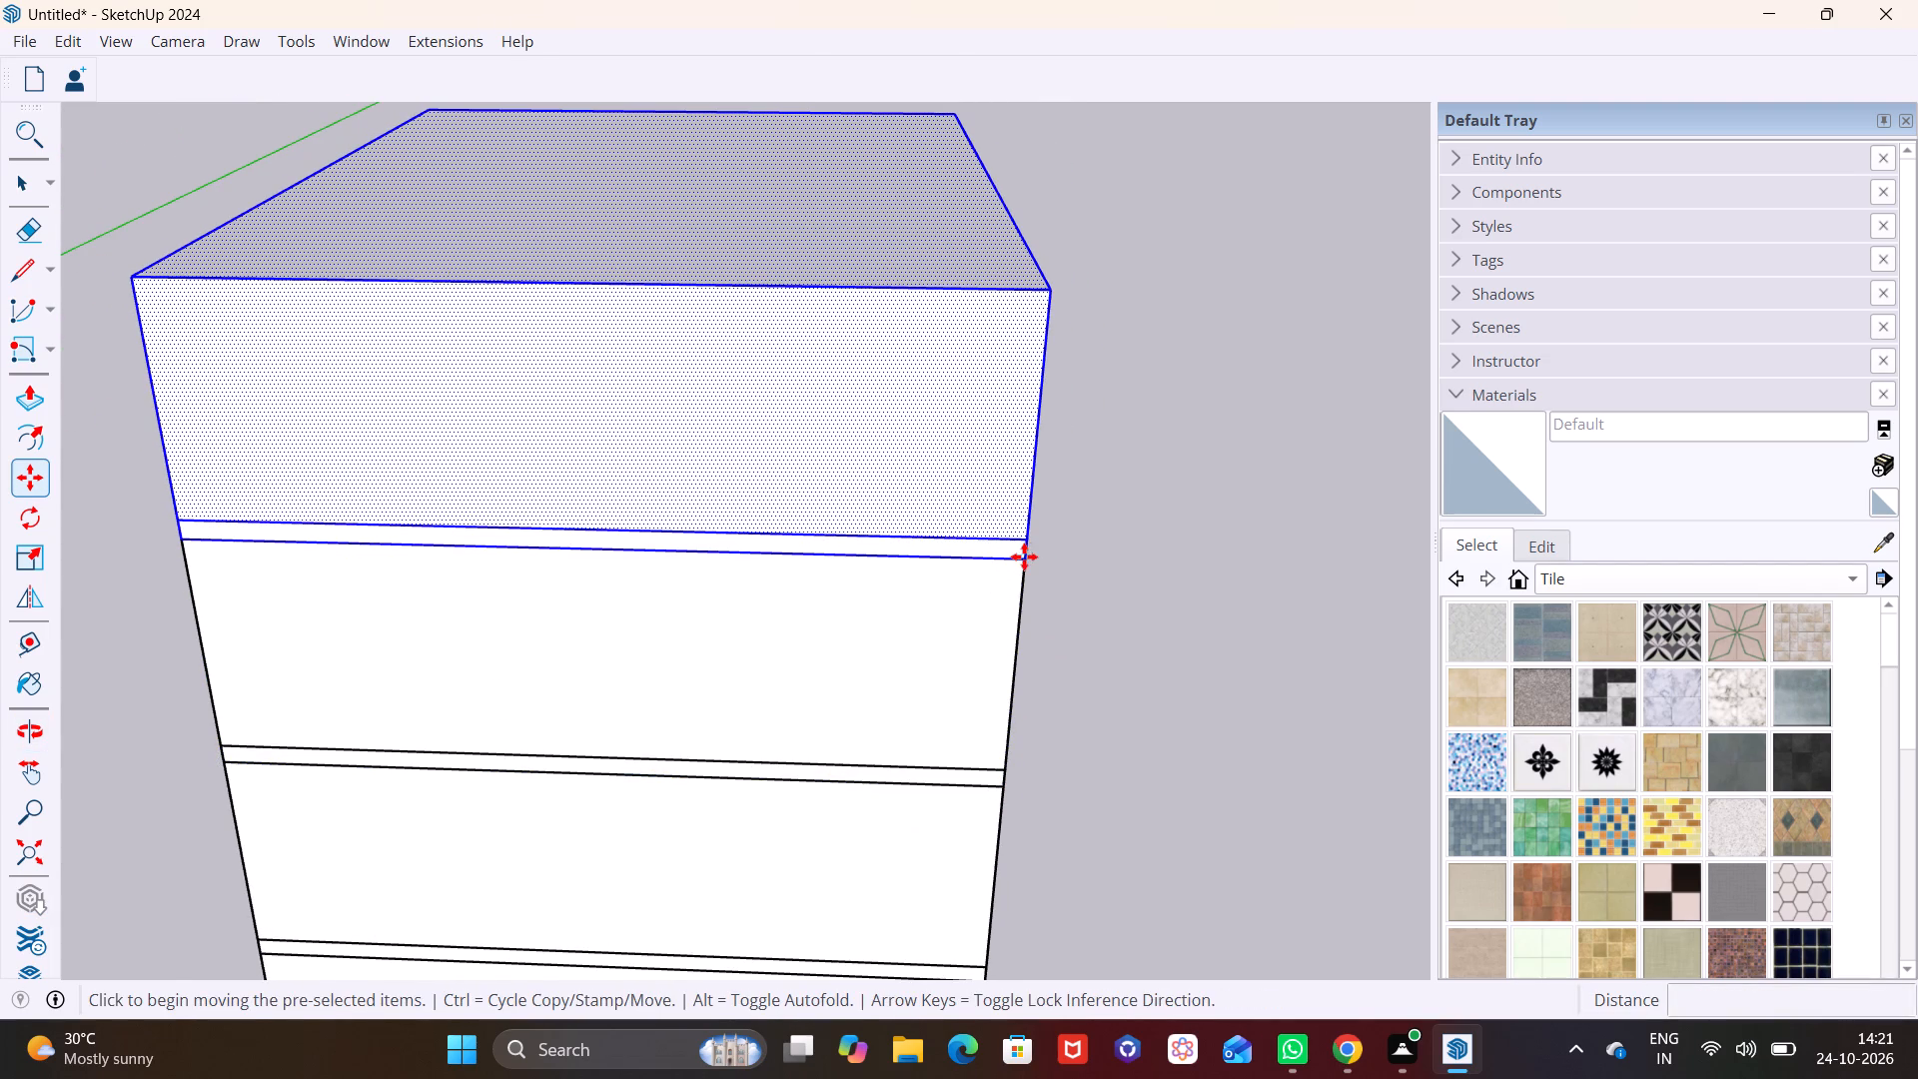
{"action": "left_click", "coordinate": [1045, 300]}
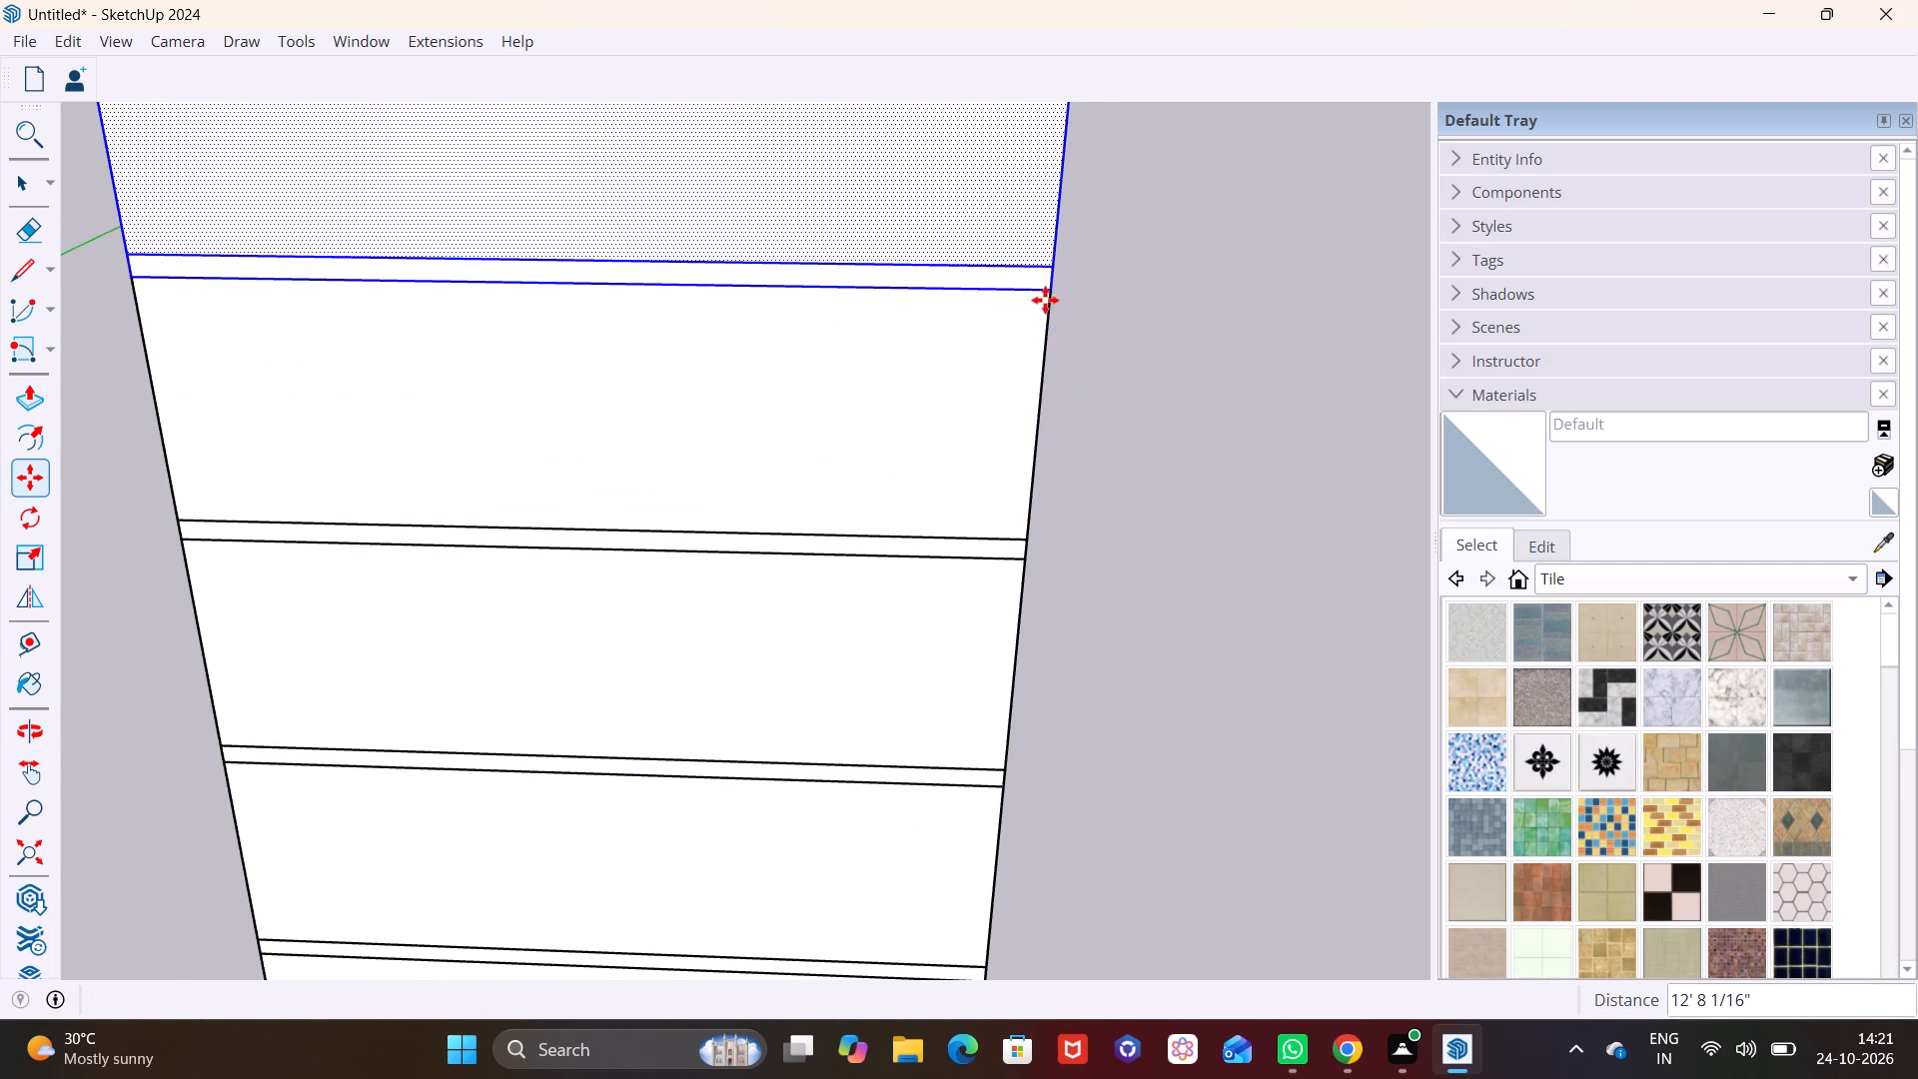
{"action": "key", "text": "space"}
Examine the five-storey stack from the front and around its corners.
{"action": "scroll", "coordinate": [786, 631], "scroll_direction": "down", "scroll_amount": 12}
{"action": "middle_click_drag", "start_coordinate": [911, 699], "coordinate": [967, 474]}
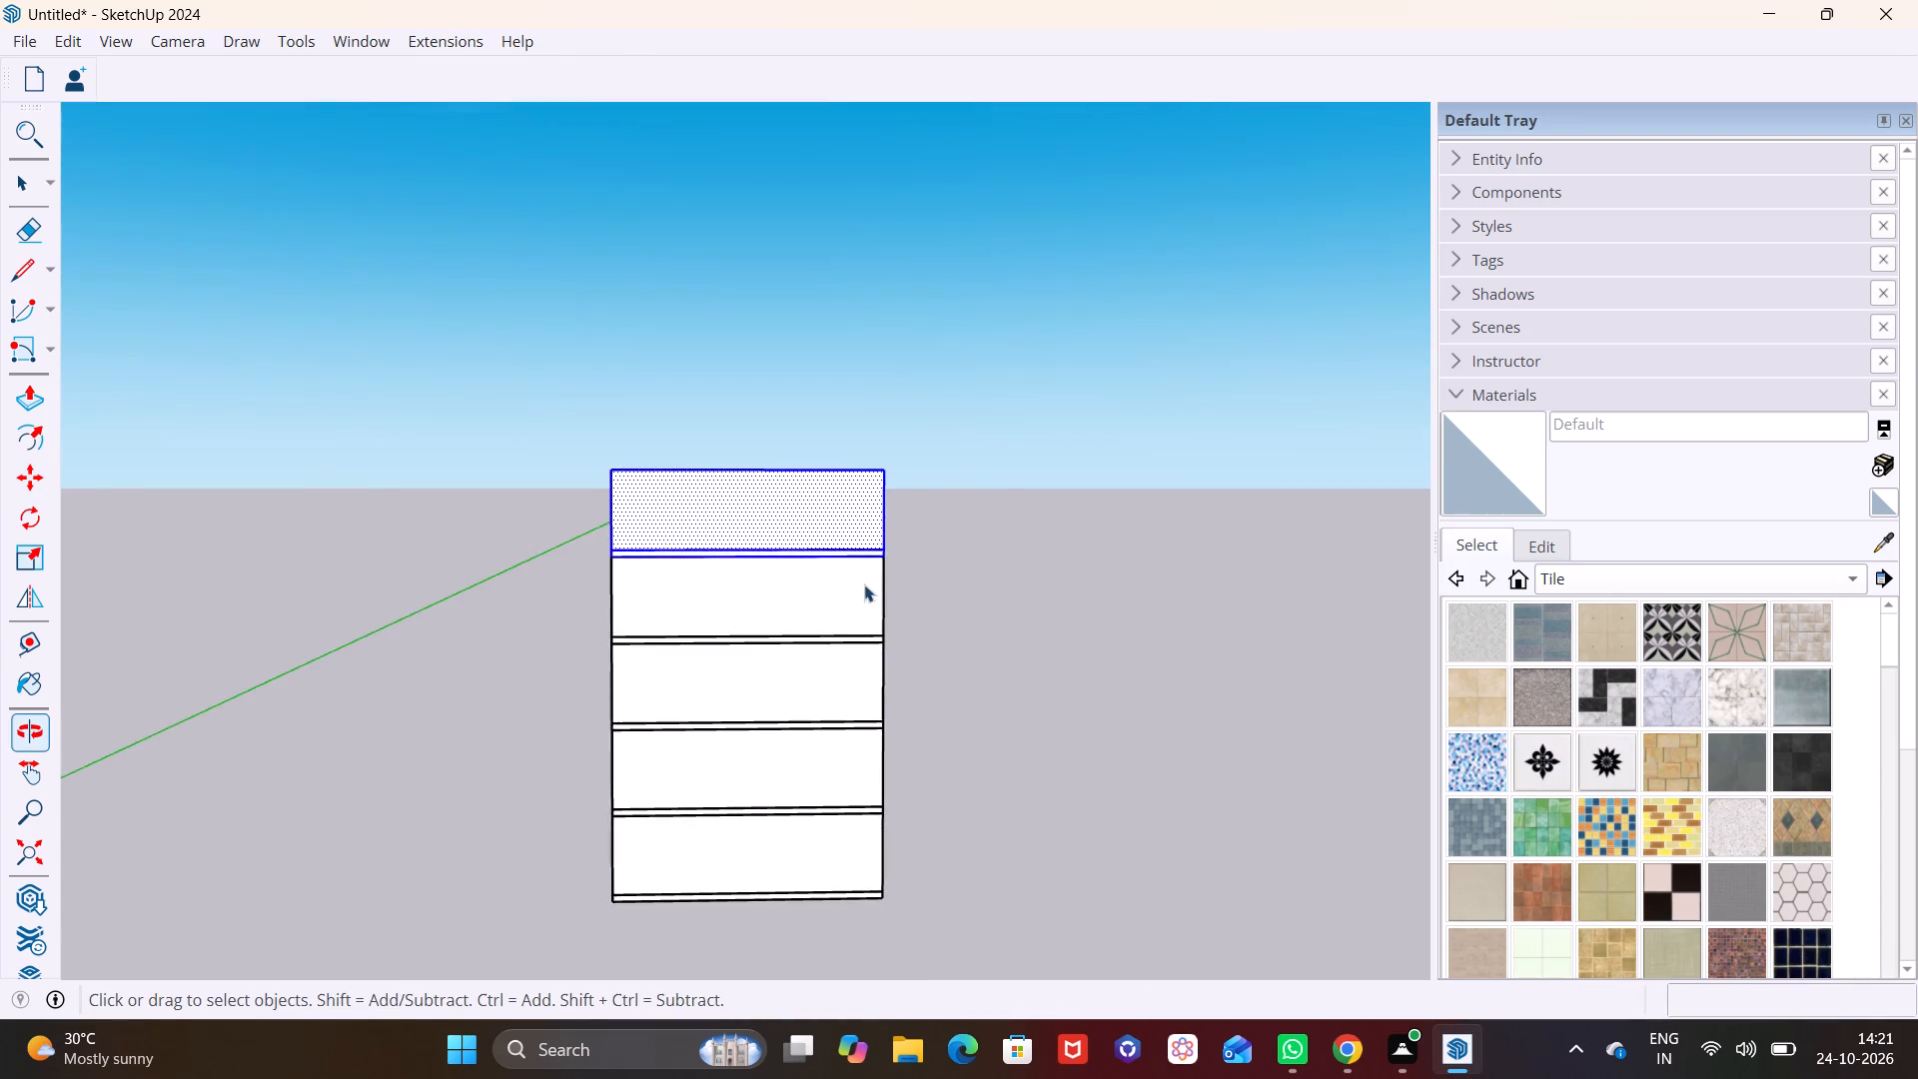
{"action": "scroll", "coordinate": [863, 621], "scroll_direction": "up", "scroll_amount": 4}
{"action": "left_click", "coordinate": [981, 735]}
{"action": "middle_click_drag", "start_coordinate": [790, 720], "coordinate": [645, 856]}
{"action": "scroll", "coordinate": [772, 764], "scroll_direction": "up", "scroll_amount": 5}
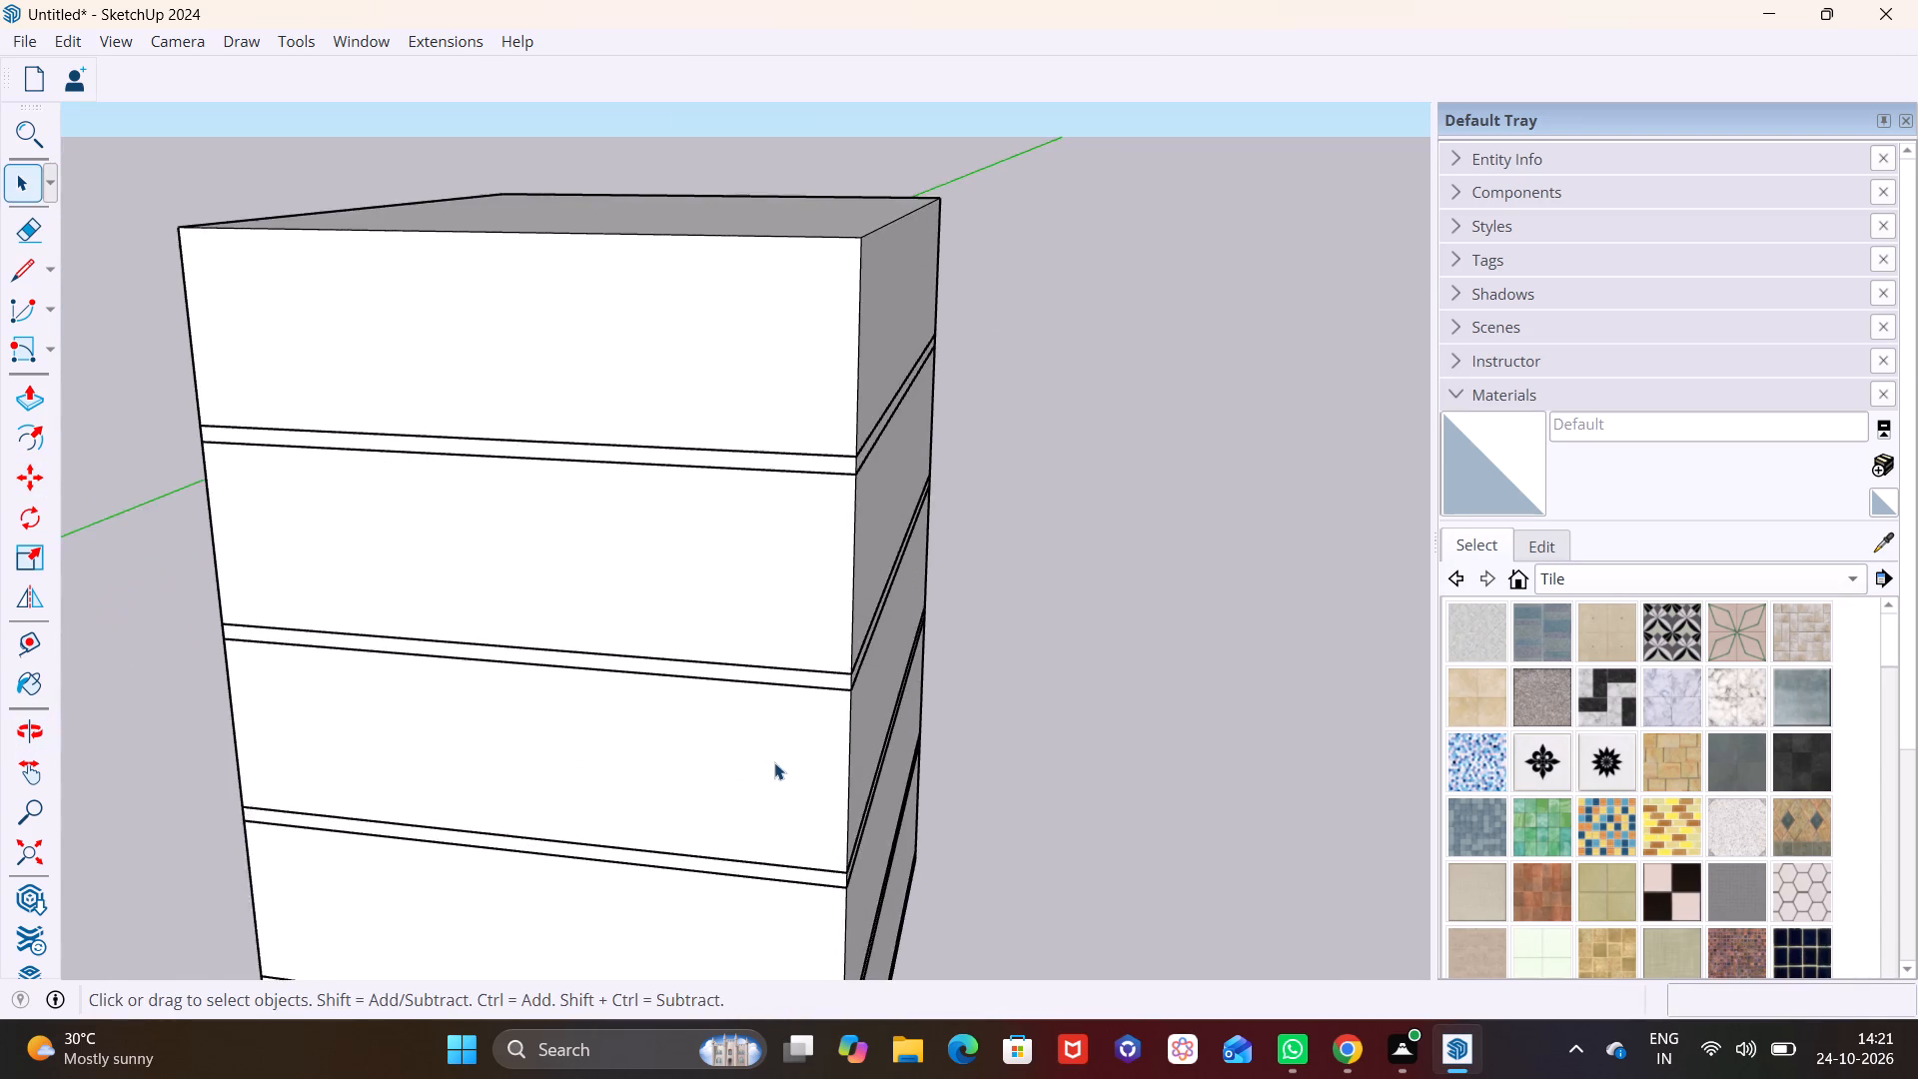
{"action": "middle_click_drag", "start_coordinate": [774, 762], "coordinate": [740, 703]}
{"action": "scroll", "coordinate": [695, 751], "scroll_direction": "down", "scroll_amount": 3}
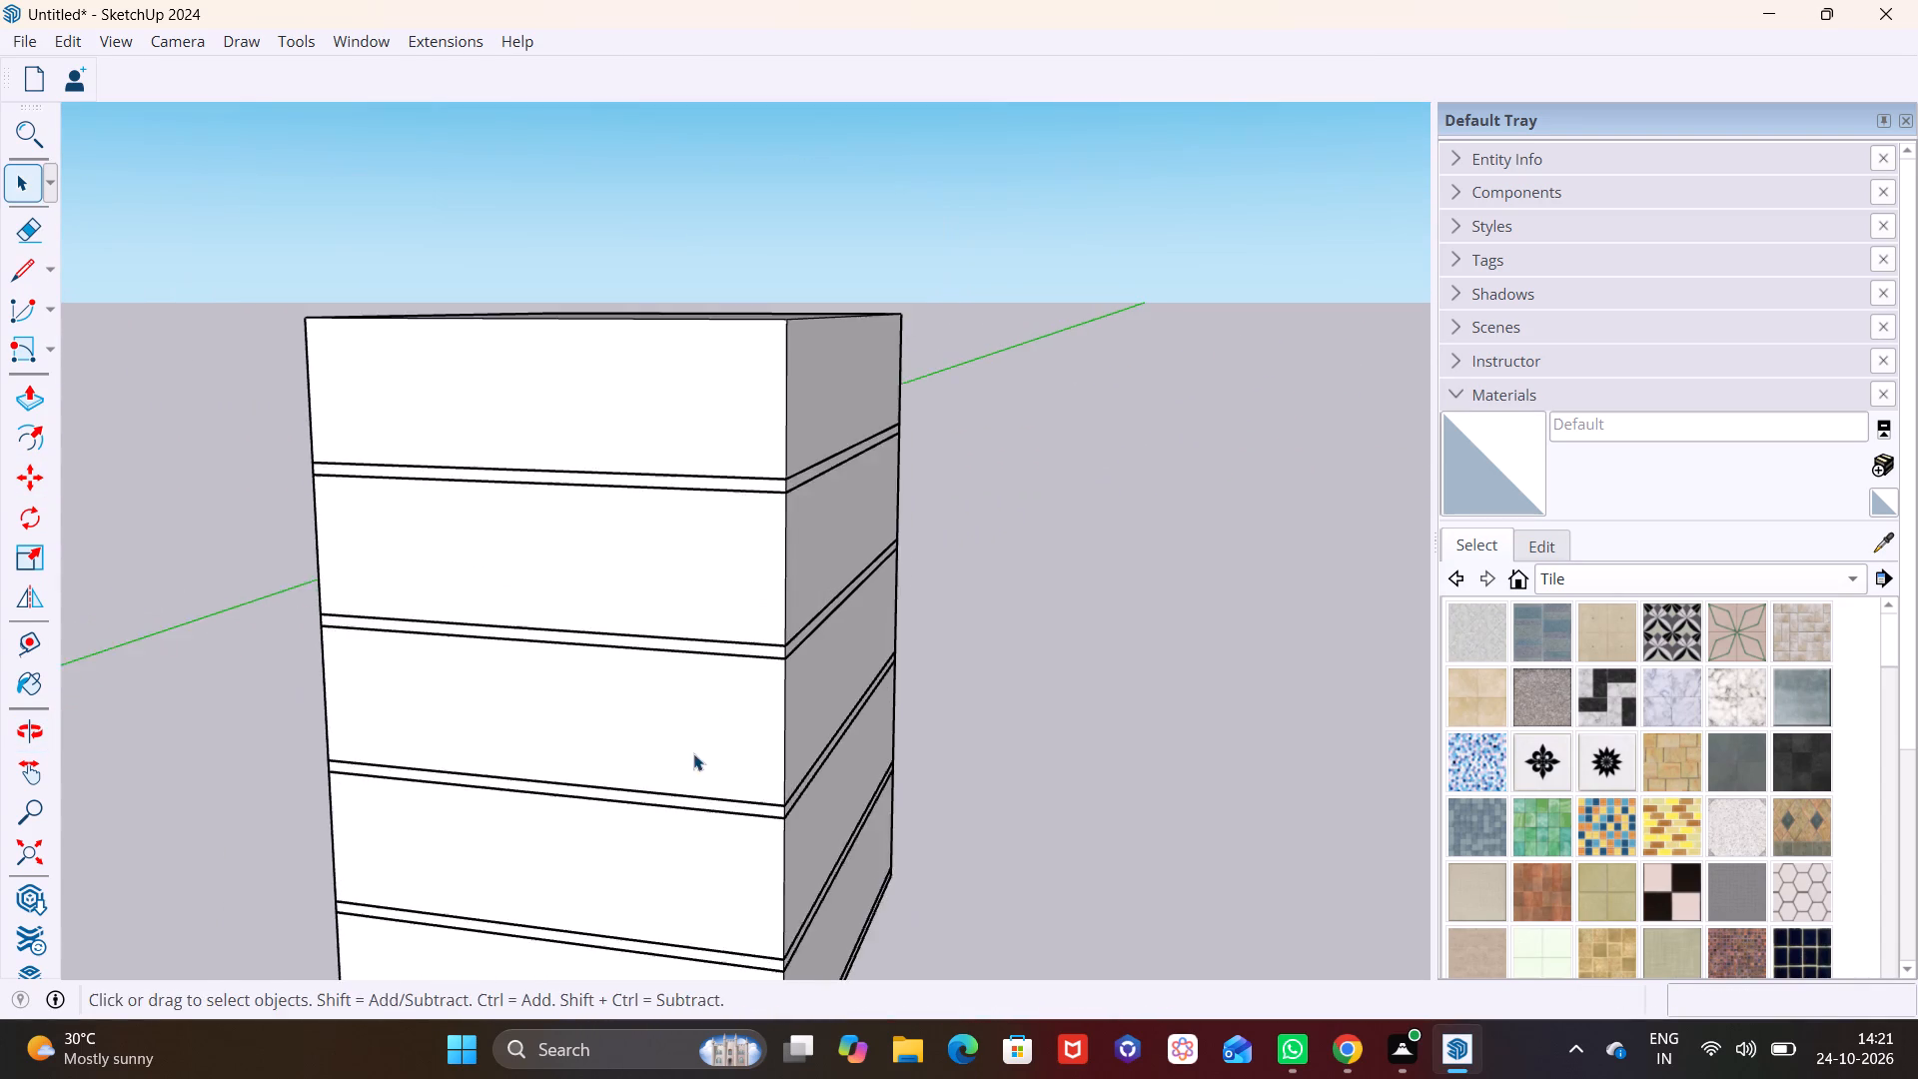
{"action": "scroll", "coordinate": [693, 753], "scroll_direction": "down", "scroll_amount": 4}
{"action": "middle_click_drag", "start_coordinate": [666, 777], "coordinate": [912, 674]}
{"action": "middle_click_drag", "start_coordinate": [910, 728], "coordinate": [1061, 733]}
{"action": "scroll", "coordinate": [930, 737], "scroll_direction": "up", "scroll_amount": 1}
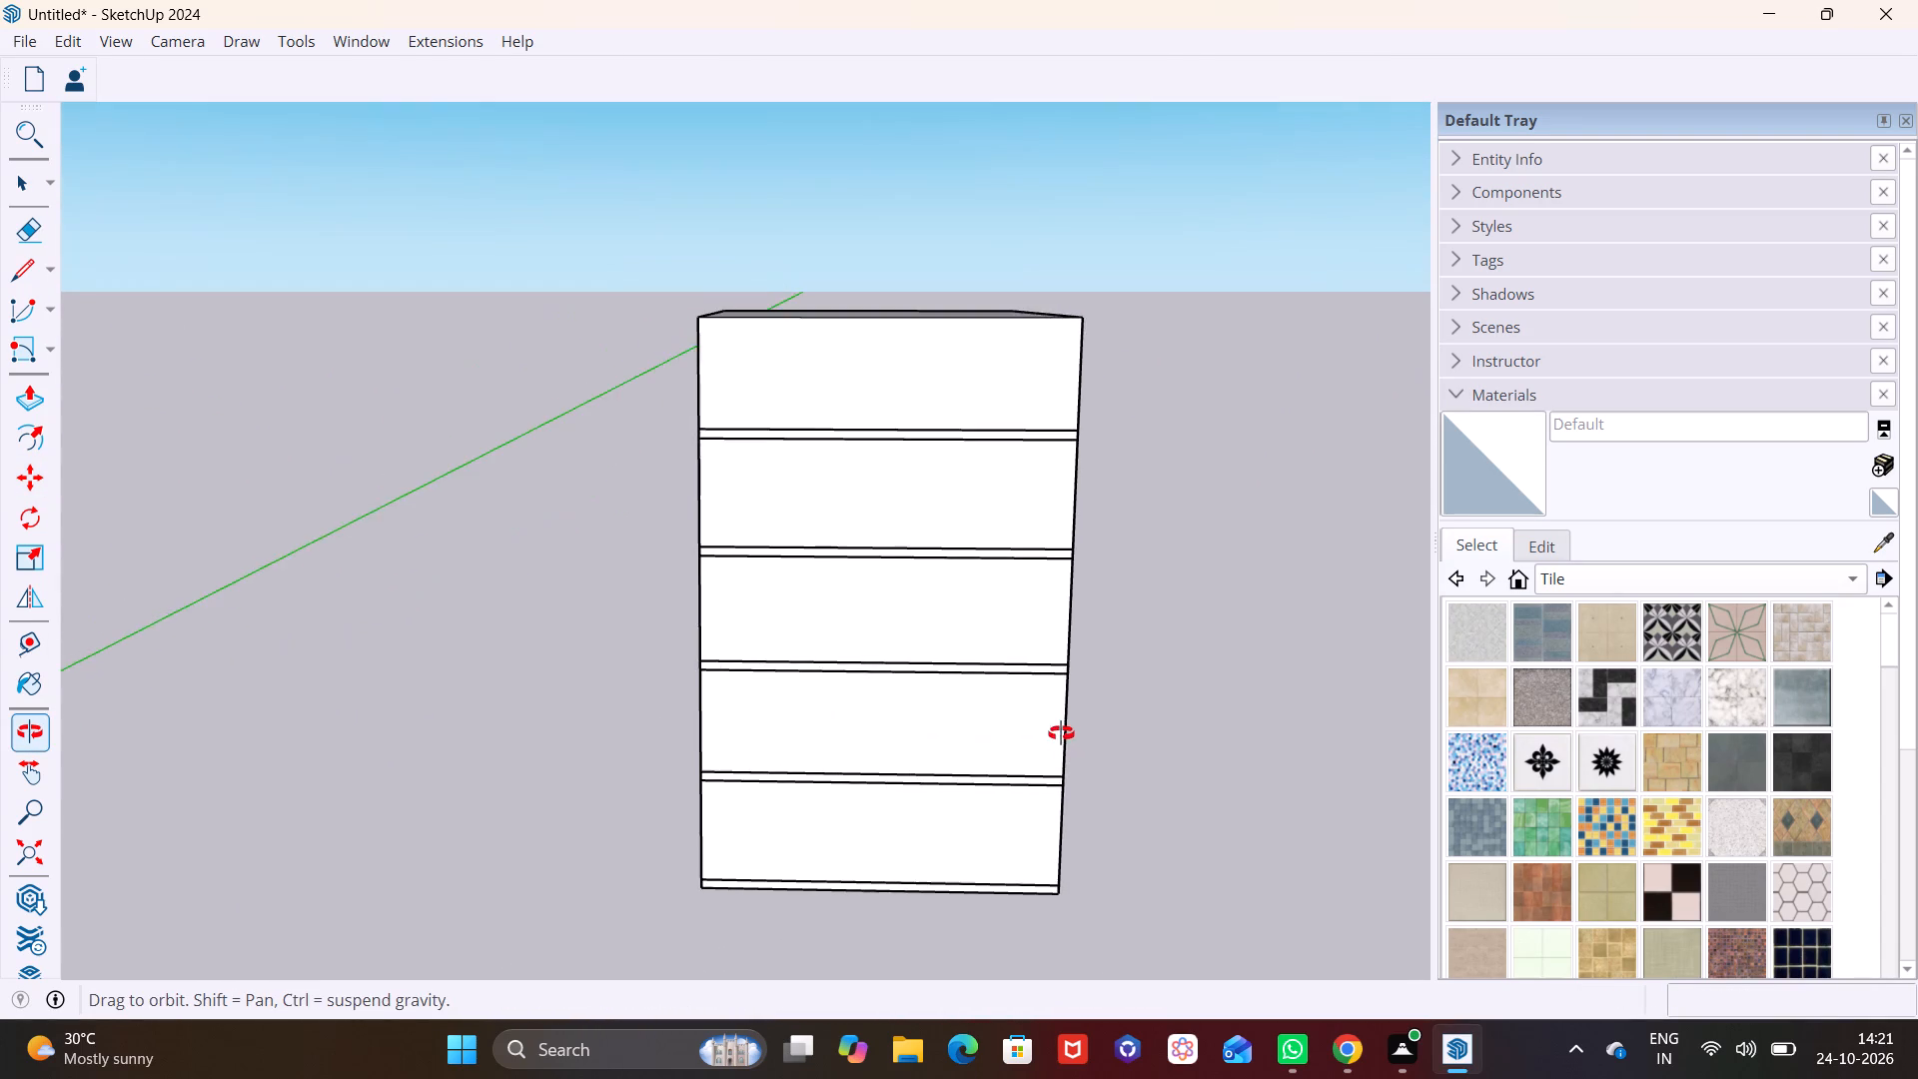
{"action": "middle_click_drag", "start_coordinate": [1061, 733], "coordinate": [947, 673]}
{"action": "middle_click_drag", "start_coordinate": [827, 743], "coordinate": [801, 737]}
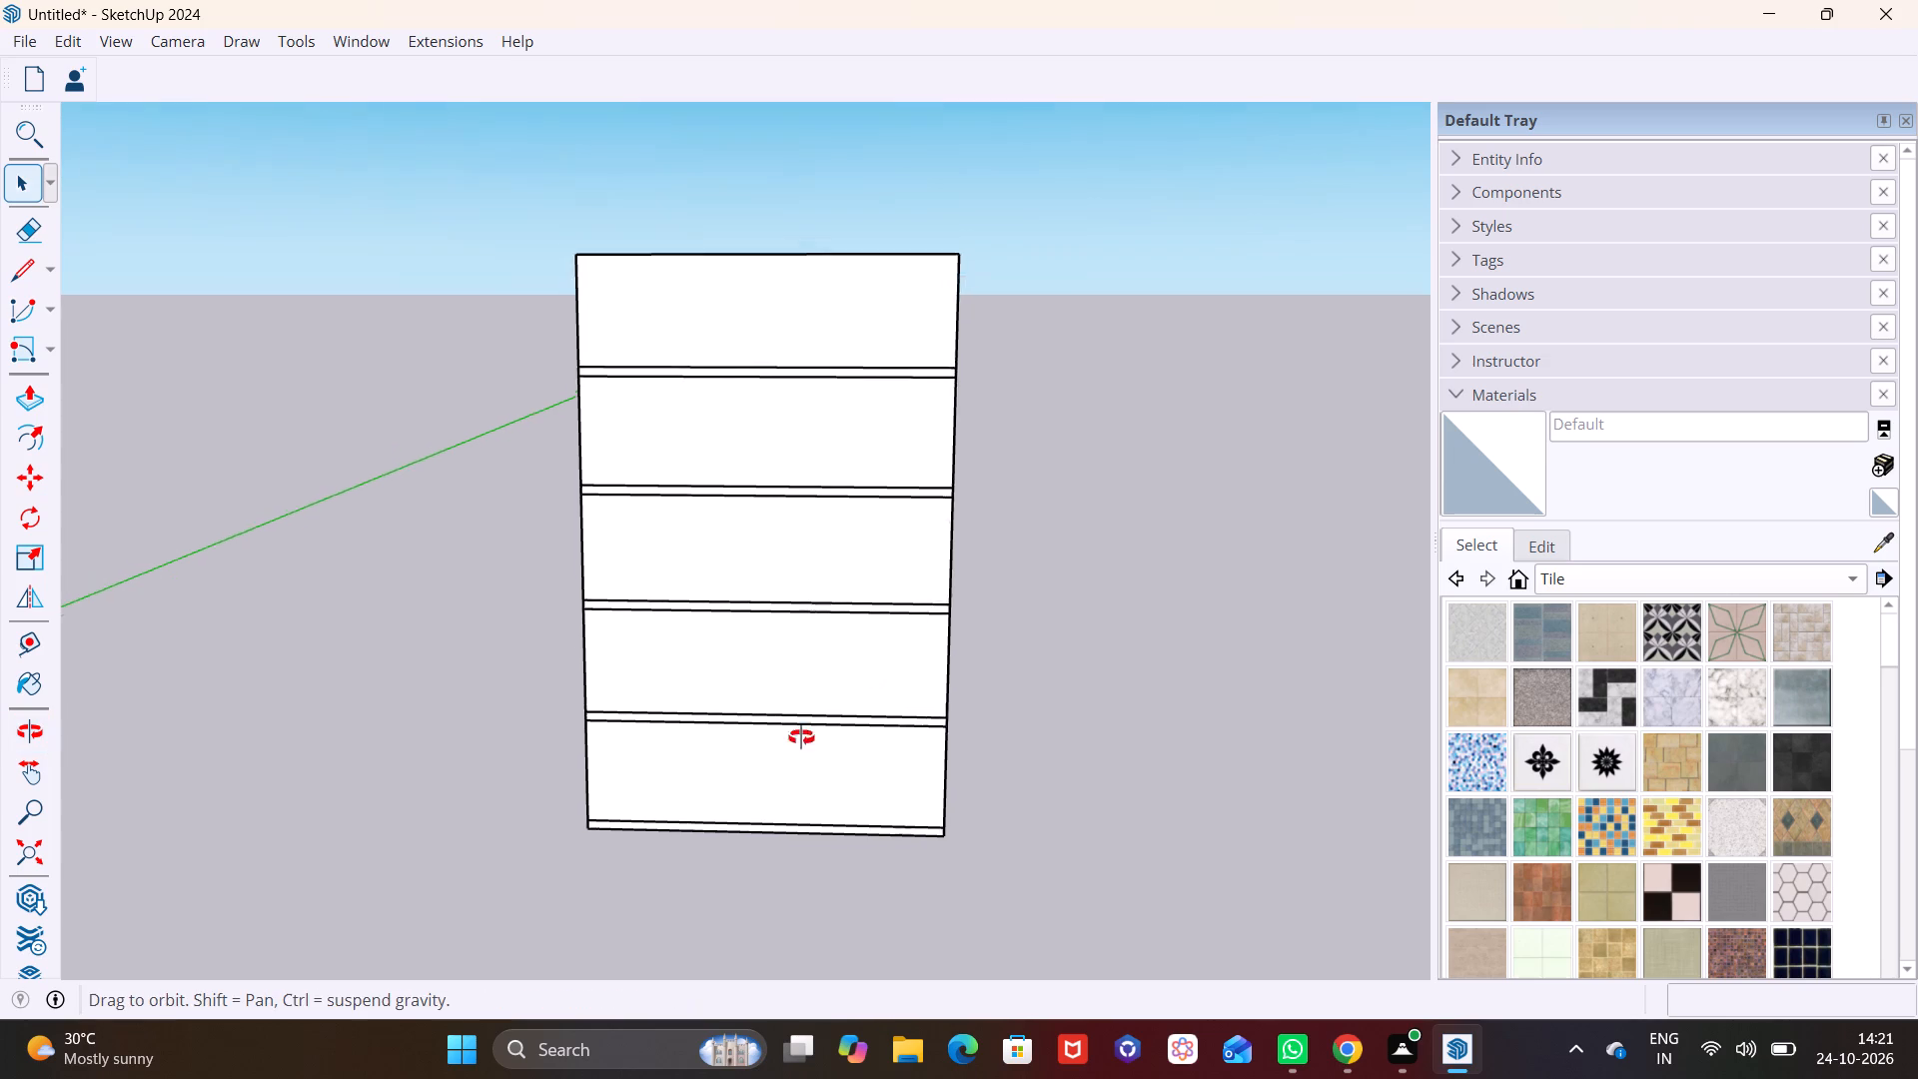
{"action": "middle_click_drag", "start_coordinate": [801, 737], "coordinate": [671, 768]}
Push/Pull the front face of the slab between the first and second storeys outward by about 5' 11 1/2".
{"action": "scroll", "coordinate": [734, 761], "scroll_direction": "up", "scroll_amount": 3}
{"action": "middle_click_drag", "start_coordinate": [733, 762], "coordinate": [678, 750], "text": "shift"}
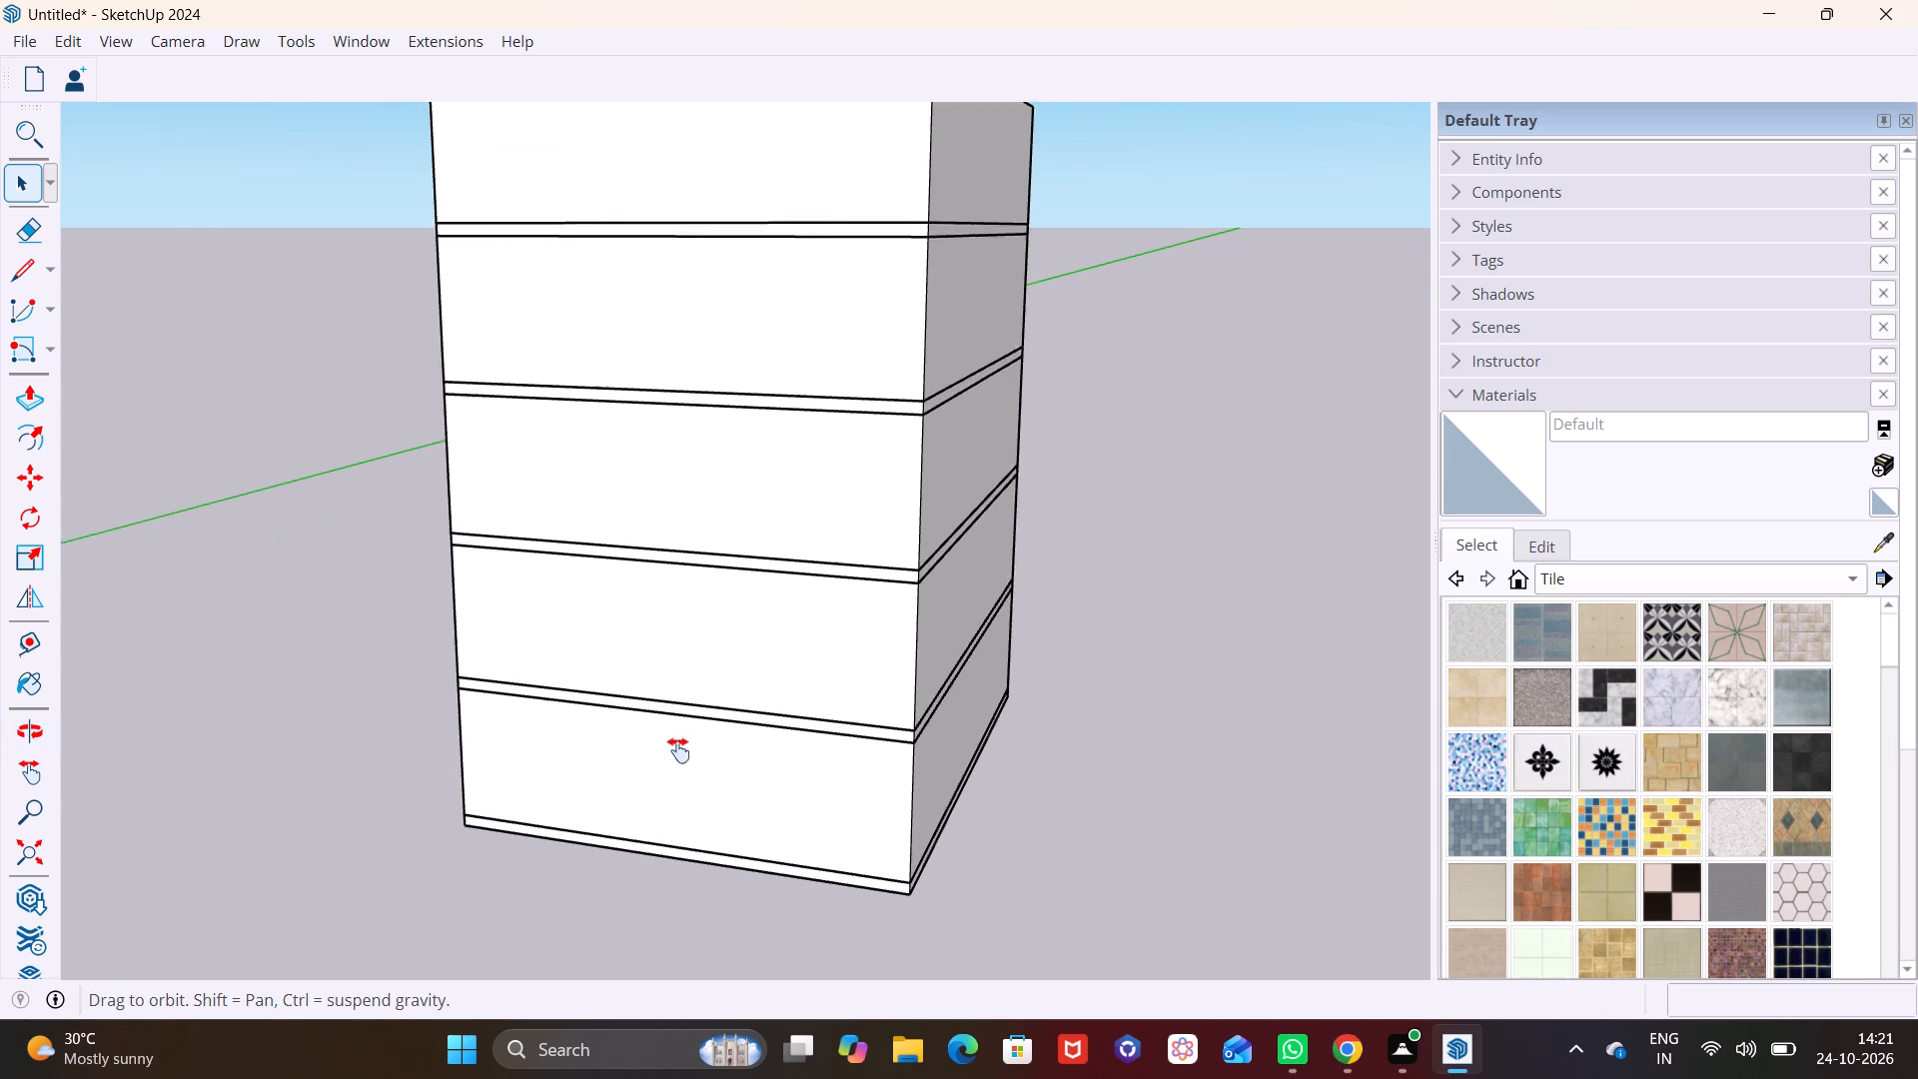
{"action": "middle_click_drag", "start_coordinate": [678, 750], "coordinate": [595, 725], "text": "shift"}
{"action": "middle_click_drag", "start_coordinate": [580, 669], "coordinate": [590, 674], "text": "shift"}
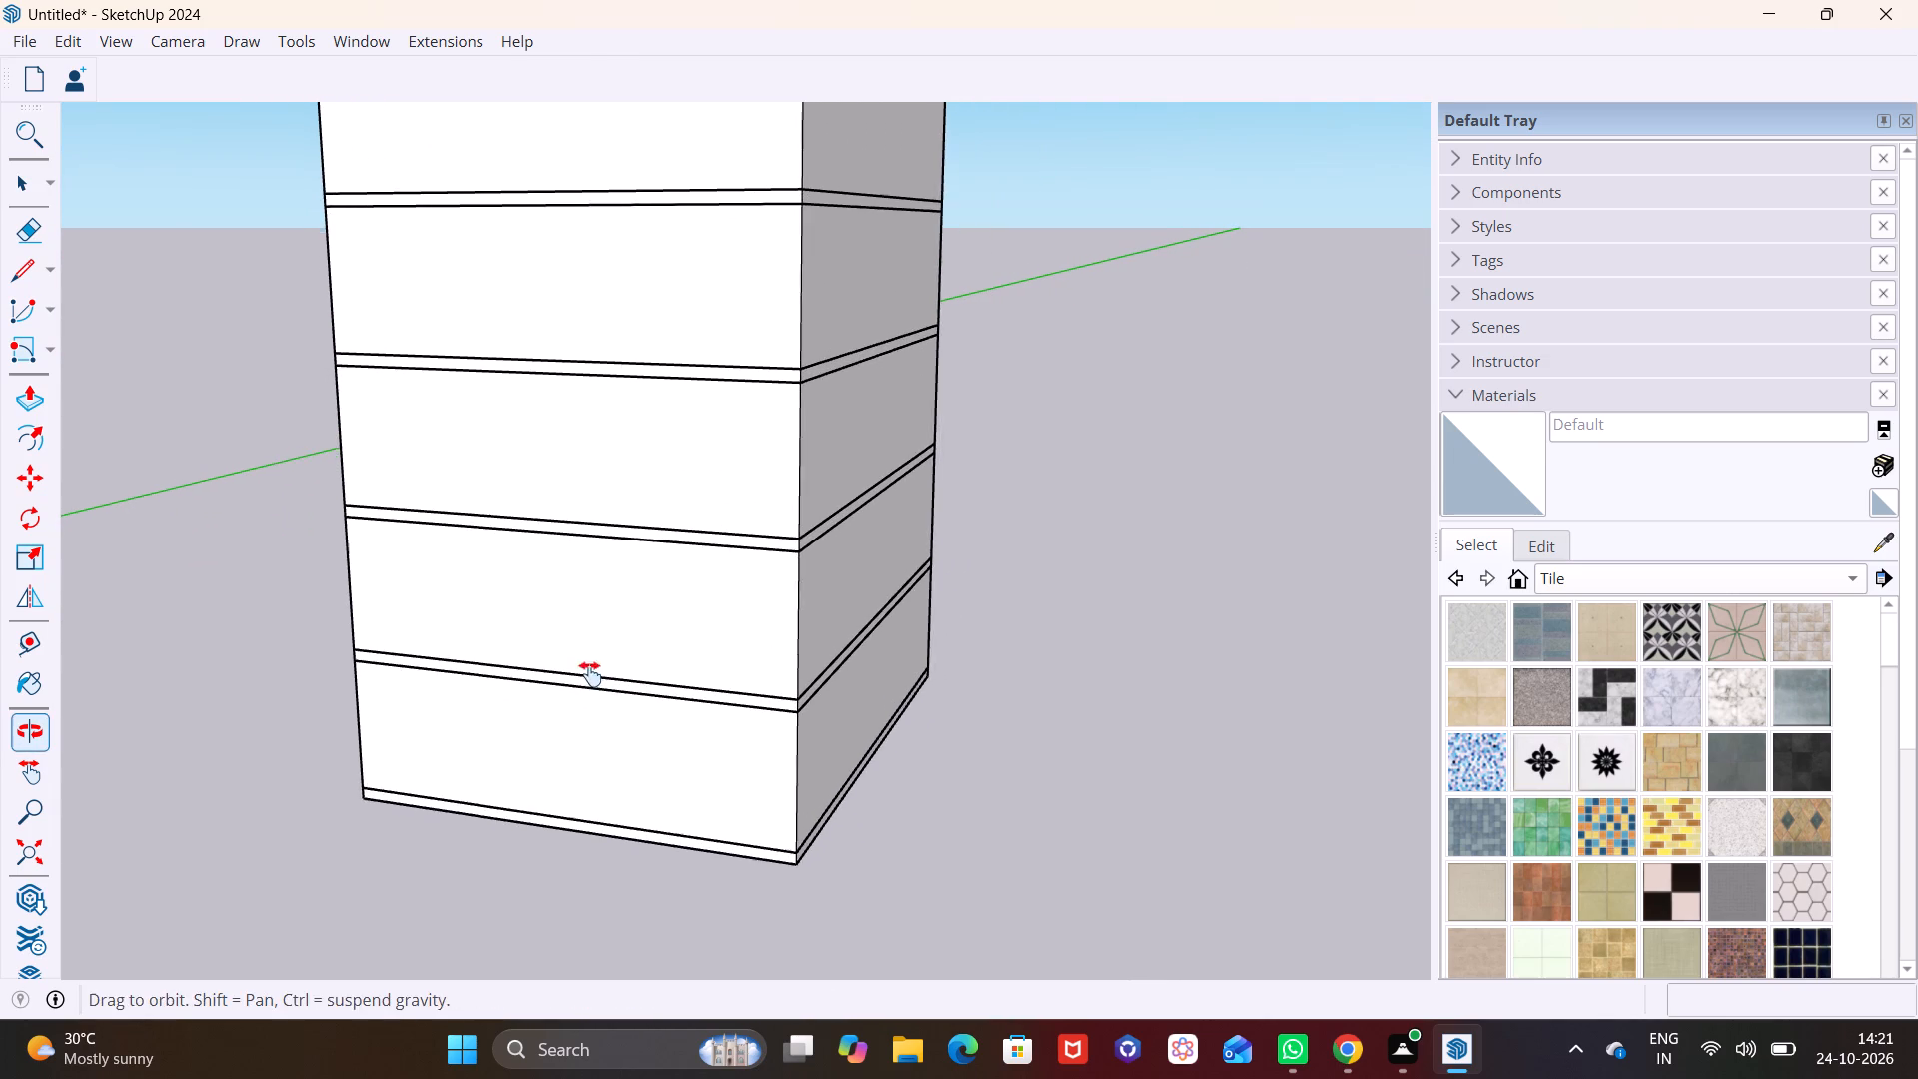
{"action": "middle_click_drag", "start_coordinate": [590, 674], "coordinate": [596, 708], "text": "shift"}
{"action": "scroll", "coordinate": [673, 668], "scroll_direction": "up", "scroll_amount": 6}
{"action": "left_click", "coordinate": [717, 783]}
{"action": "double_click", "coordinate": [717, 783]}
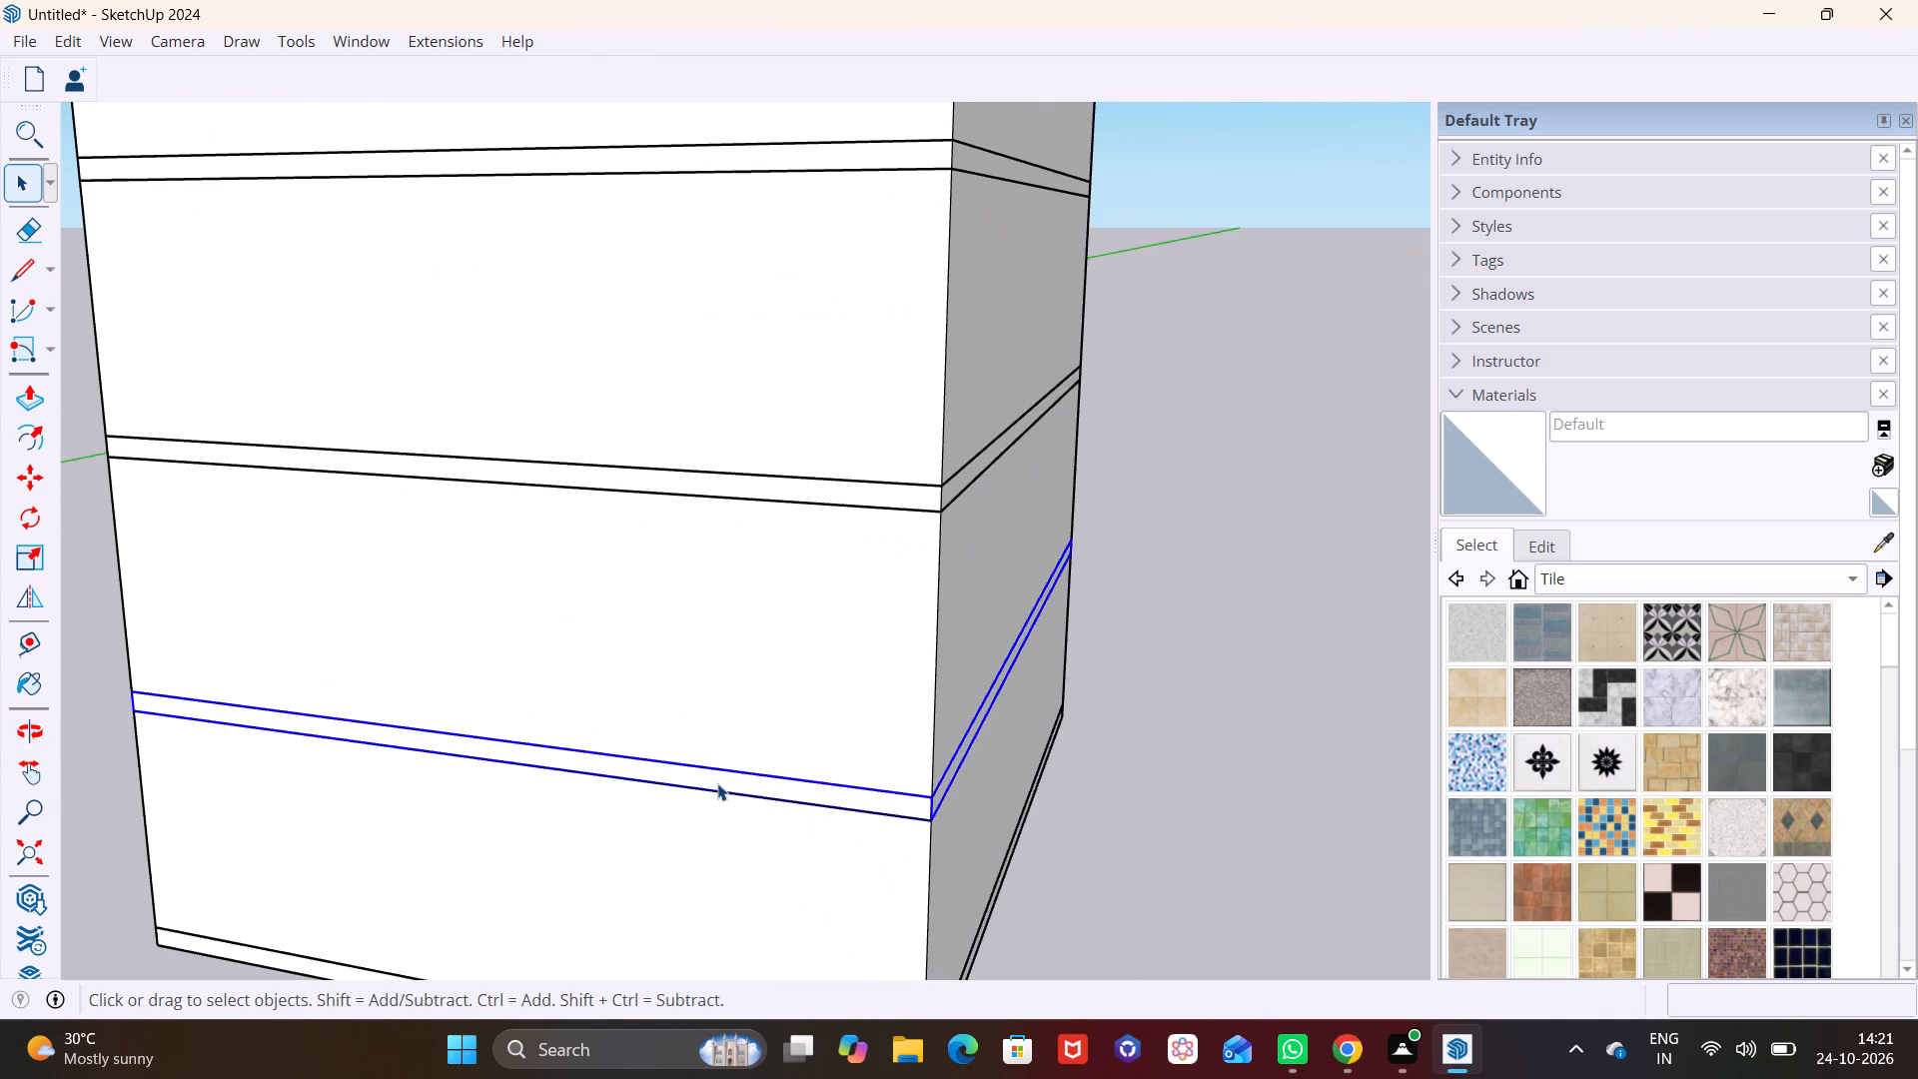
{"action": "triple_click", "coordinate": [725, 781]}
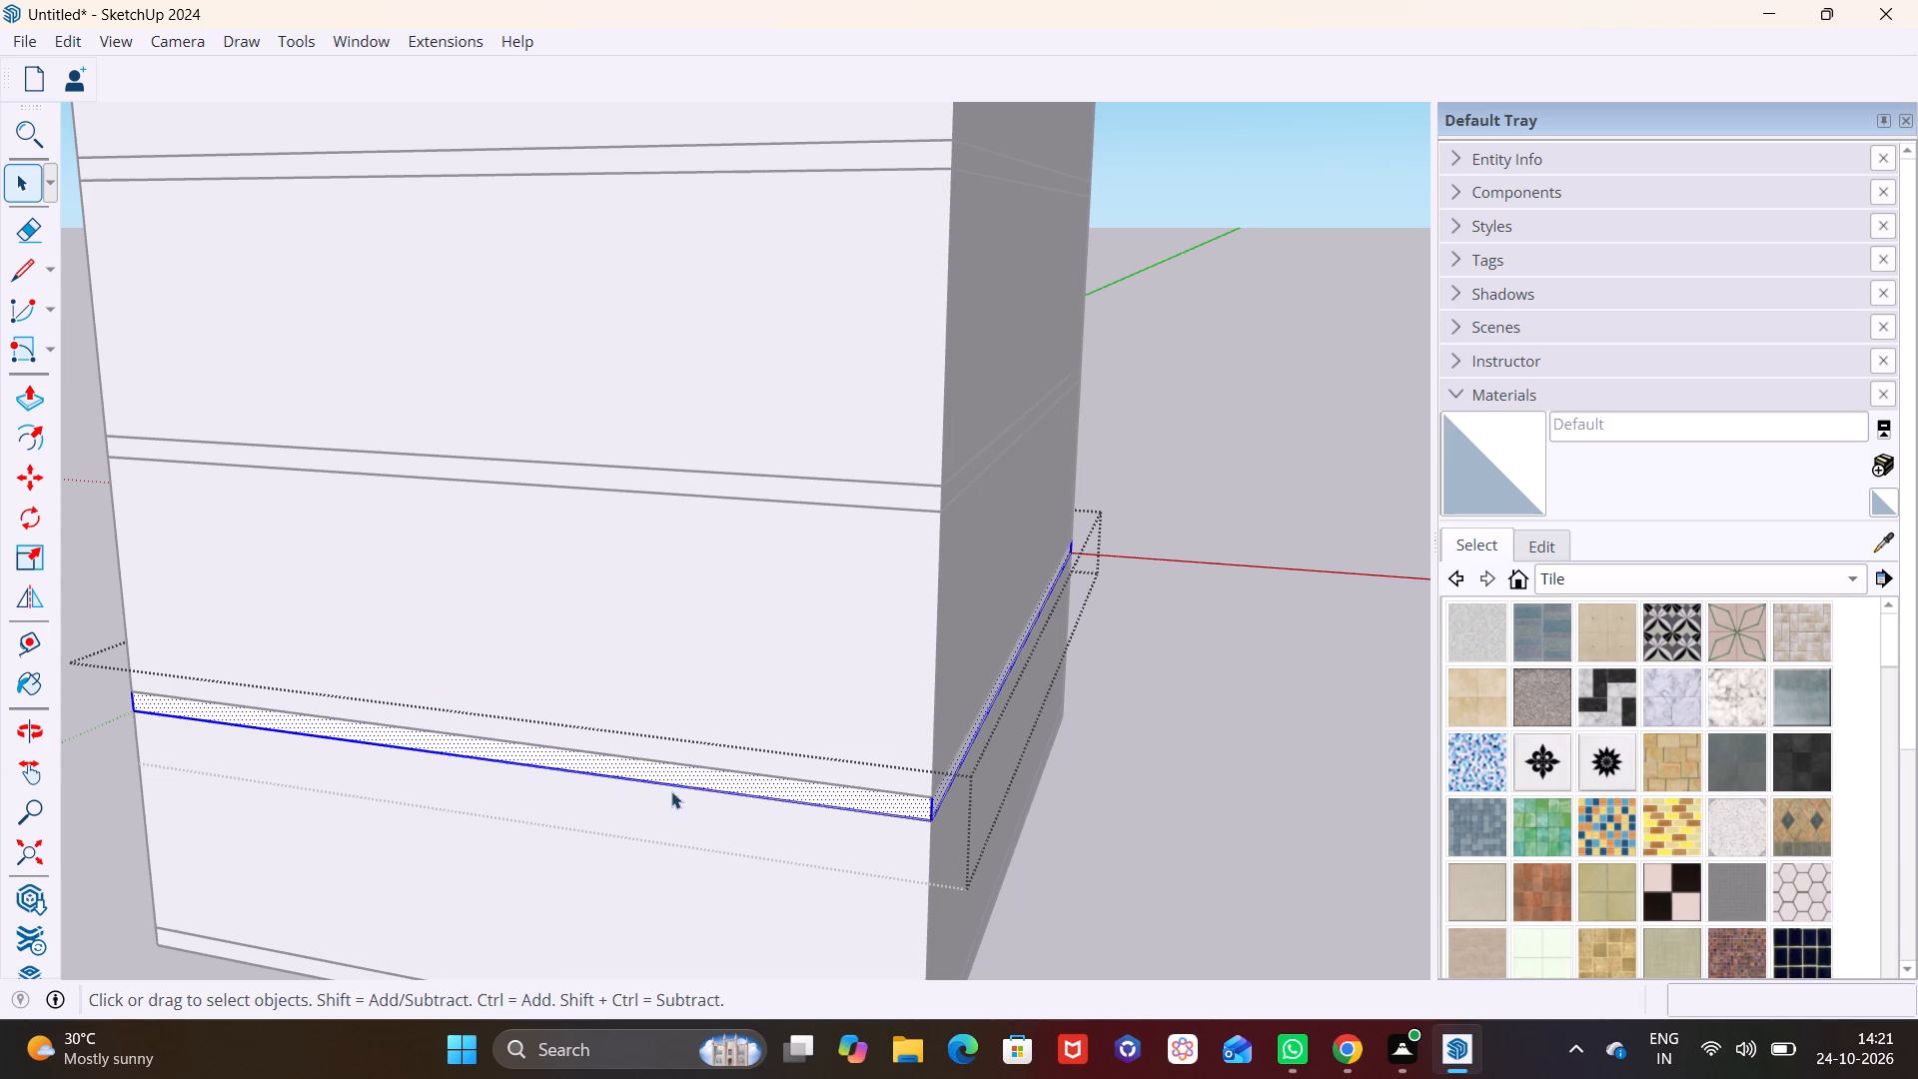
{"action": "left_click", "coordinate": [30, 399]}
{"action": "left_click", "coordinate": [544, 751]}
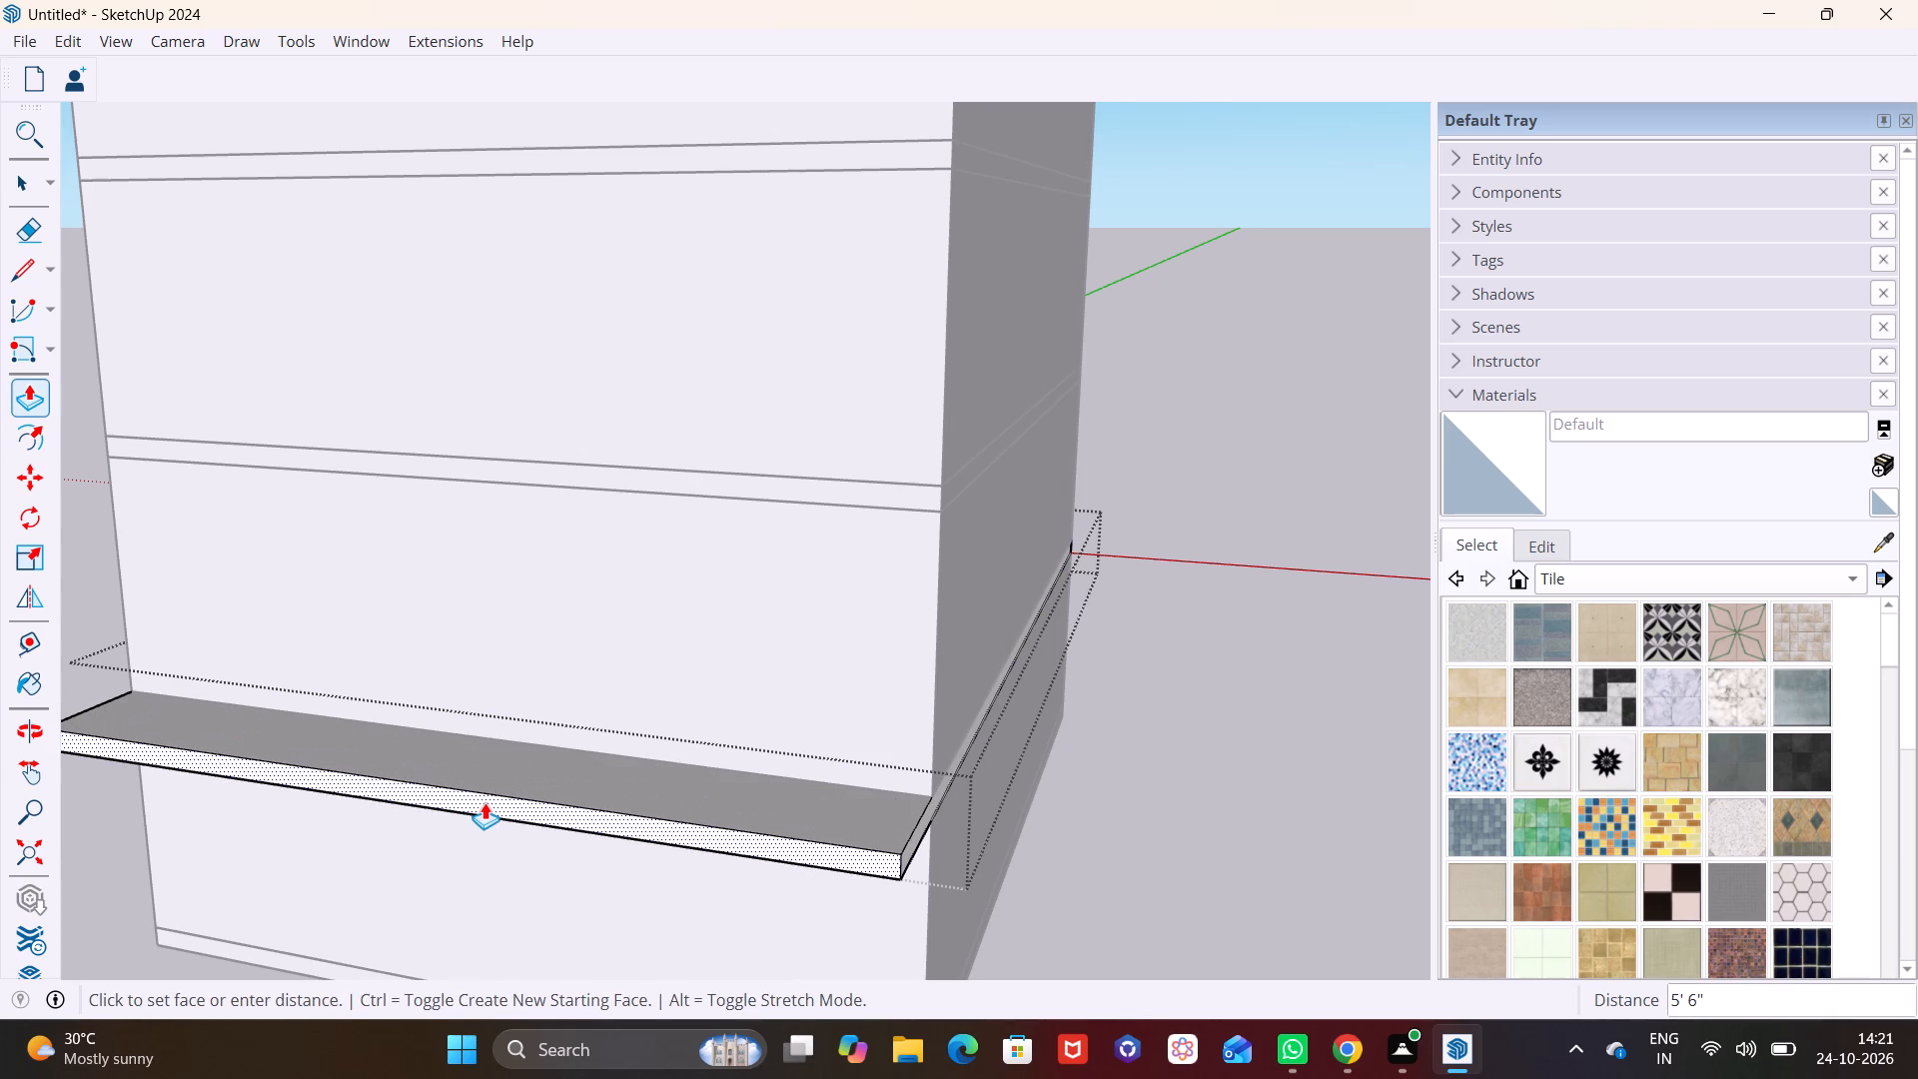
{"action": "left_click", "coordinate": [478, 806]}
Push/Pull the adjacent side face of the slab above the first storey outward by about 5' 8", extending the overhang around the corner.
{"action": "middle_click_drag", "start_coordinate": [859, 805], "coordinate": [416, 820]}
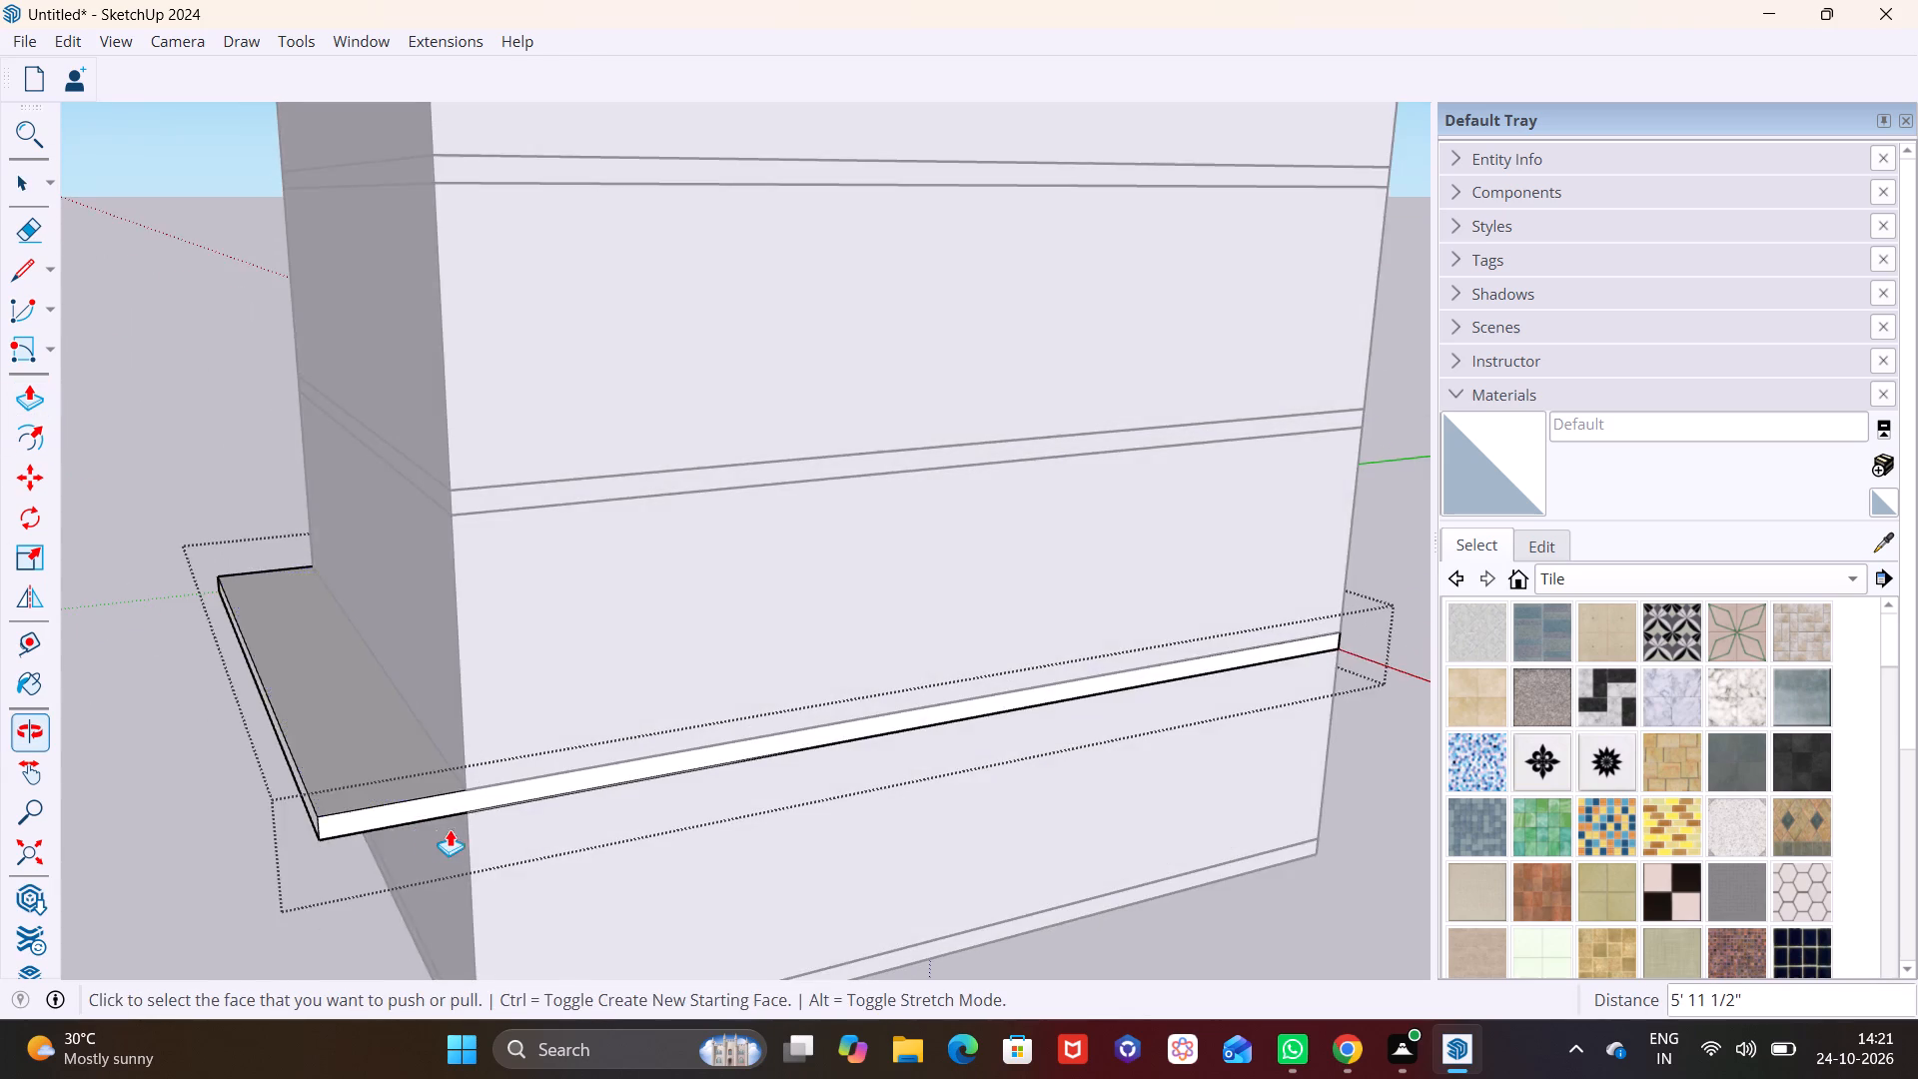
{"action": "scroll", "coordinate": [457, 828], "scroll_direction": "down", "scroll_amount": 3}
{"action": "left_click", "coordinate": [21, 186]}
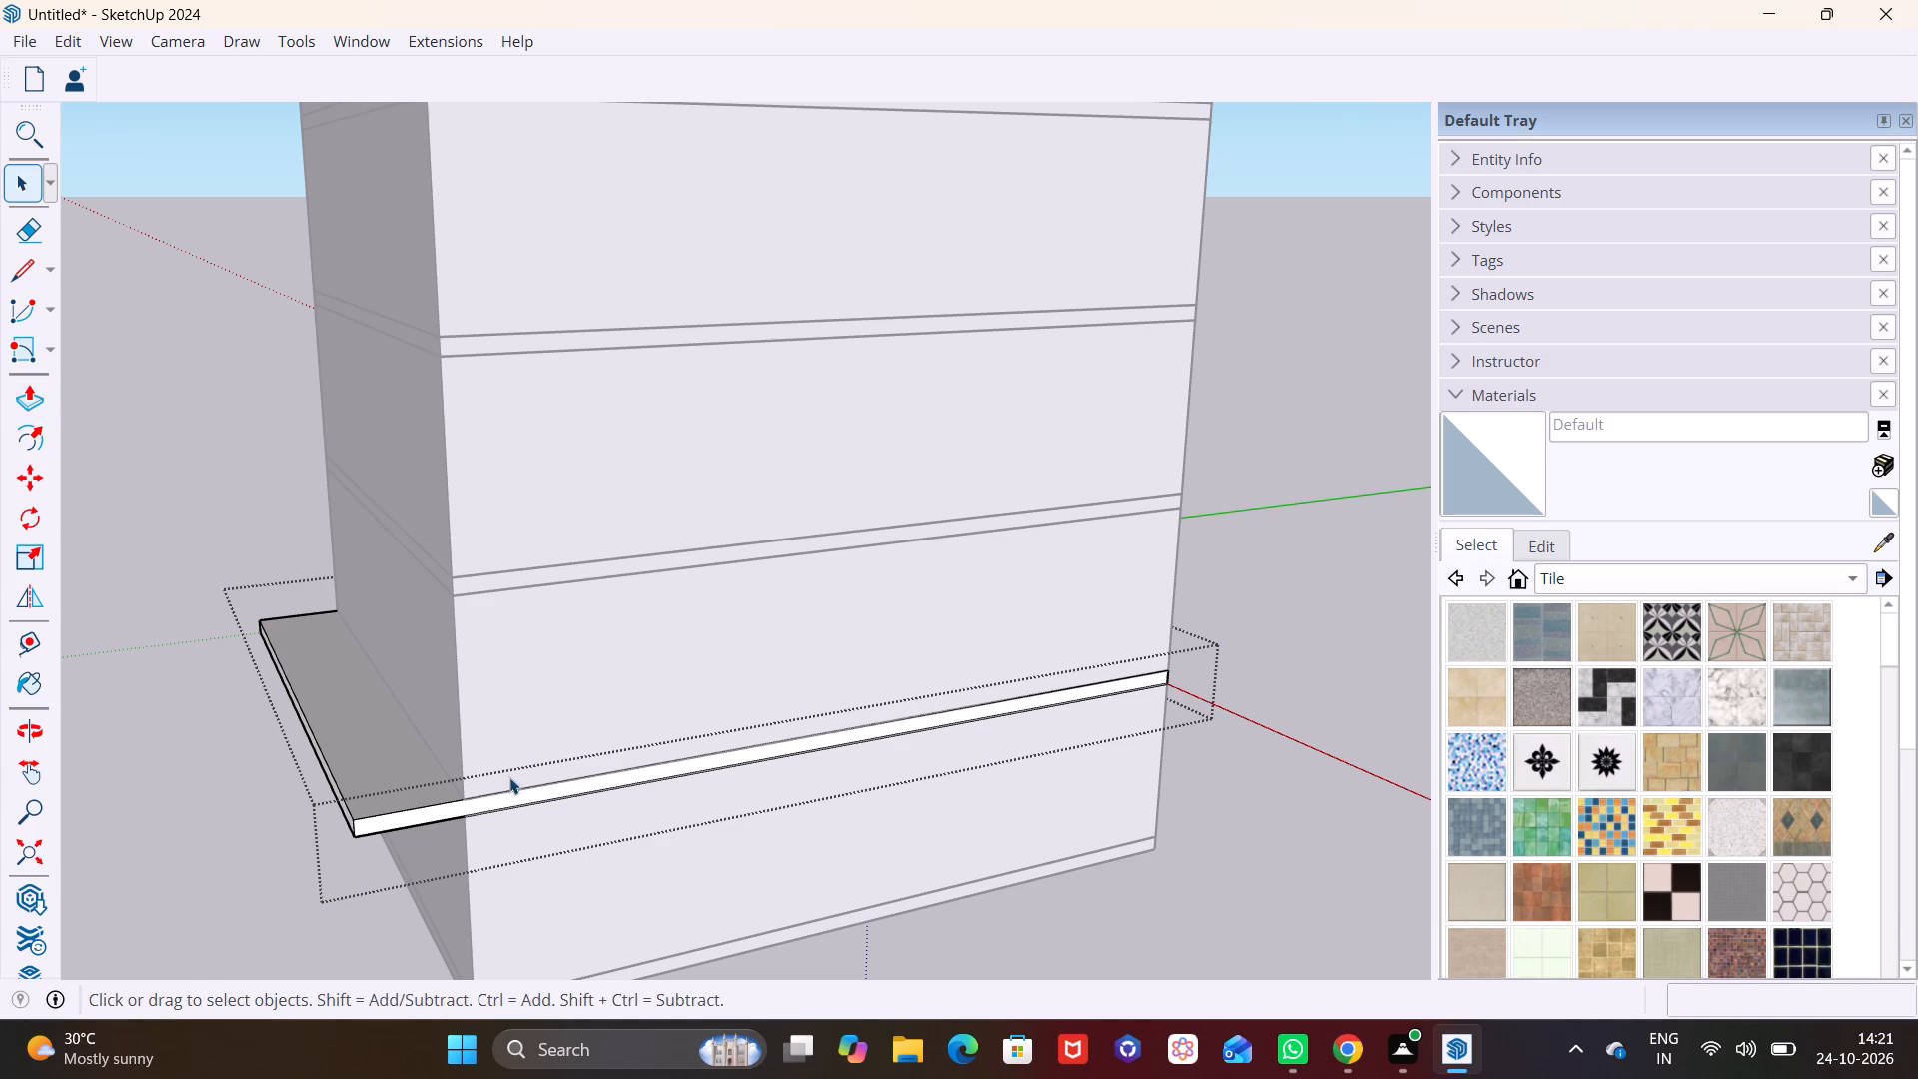
{"action": "left_click", "coordinate": [509, 799]}
{"action": "left_click", "coordinate": [21, 390]}
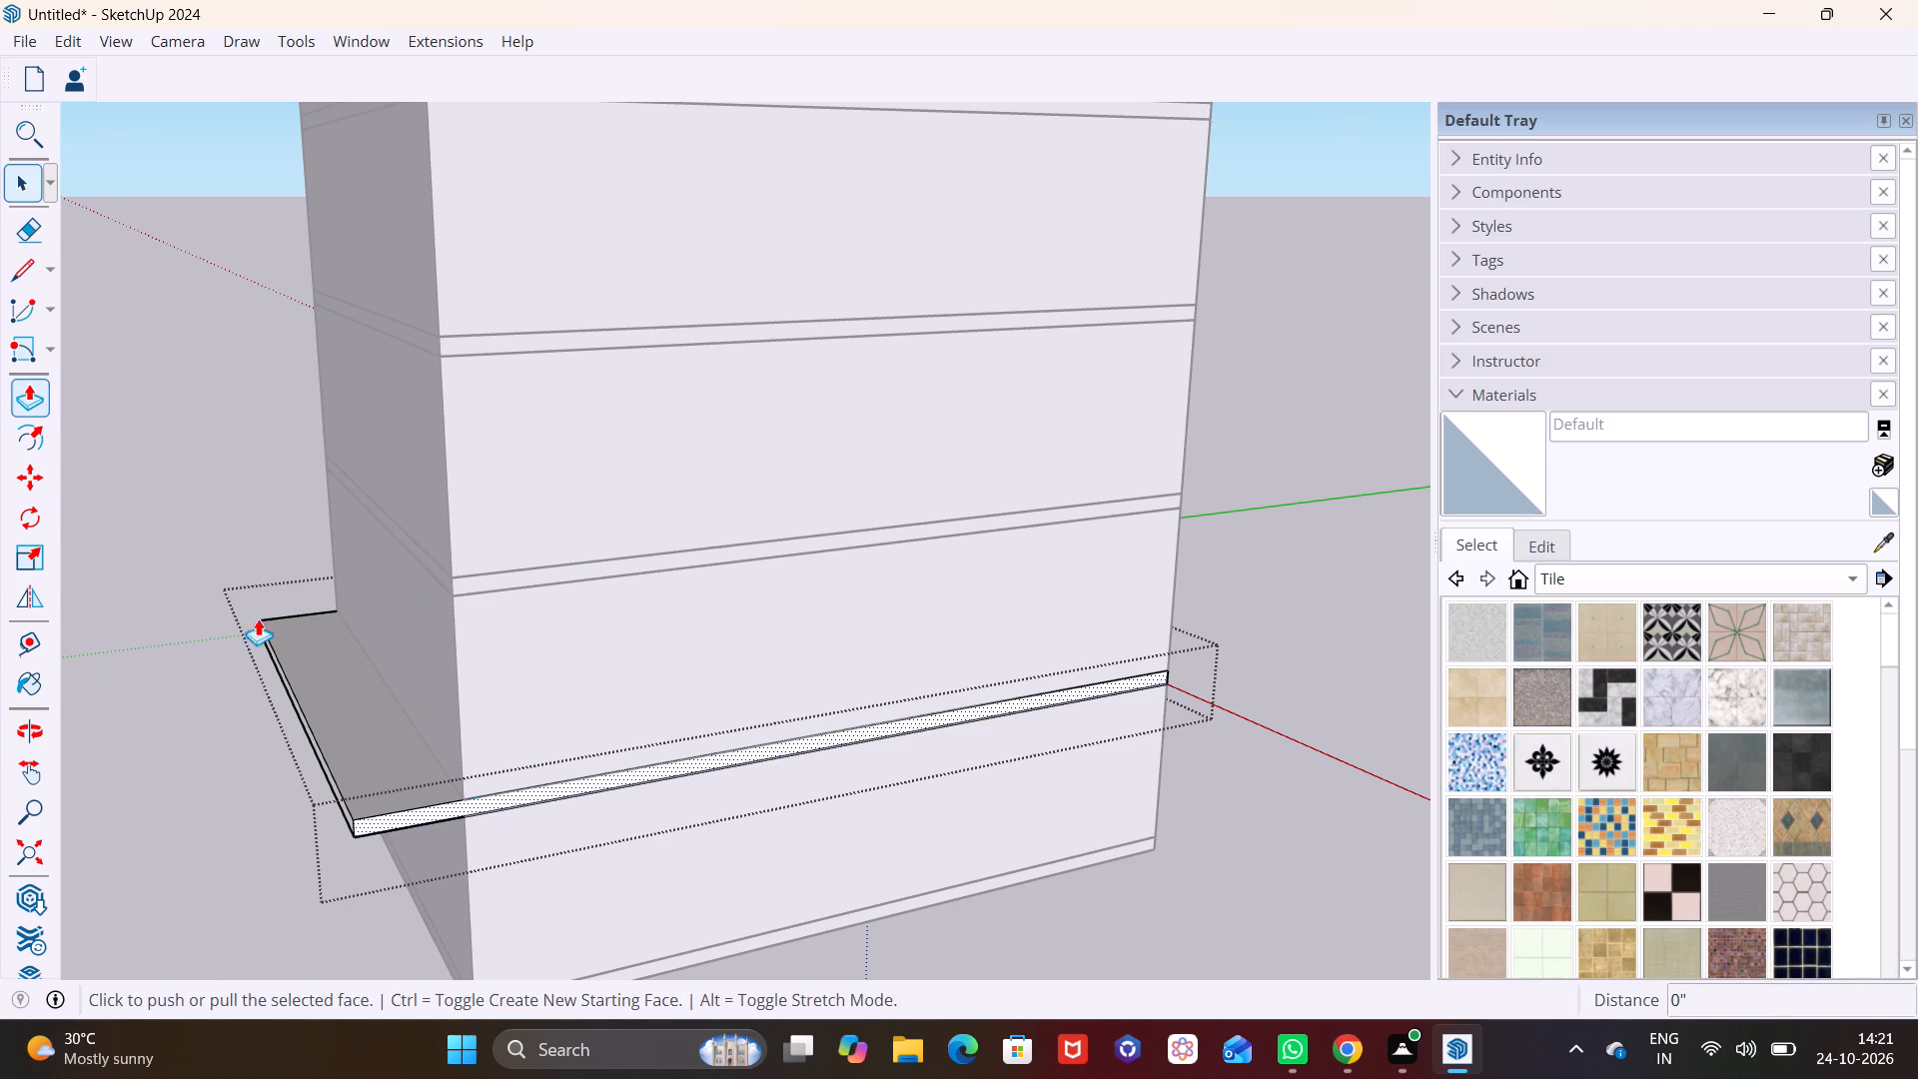
{"action": "left_click", "coordinate": [538, 796]}
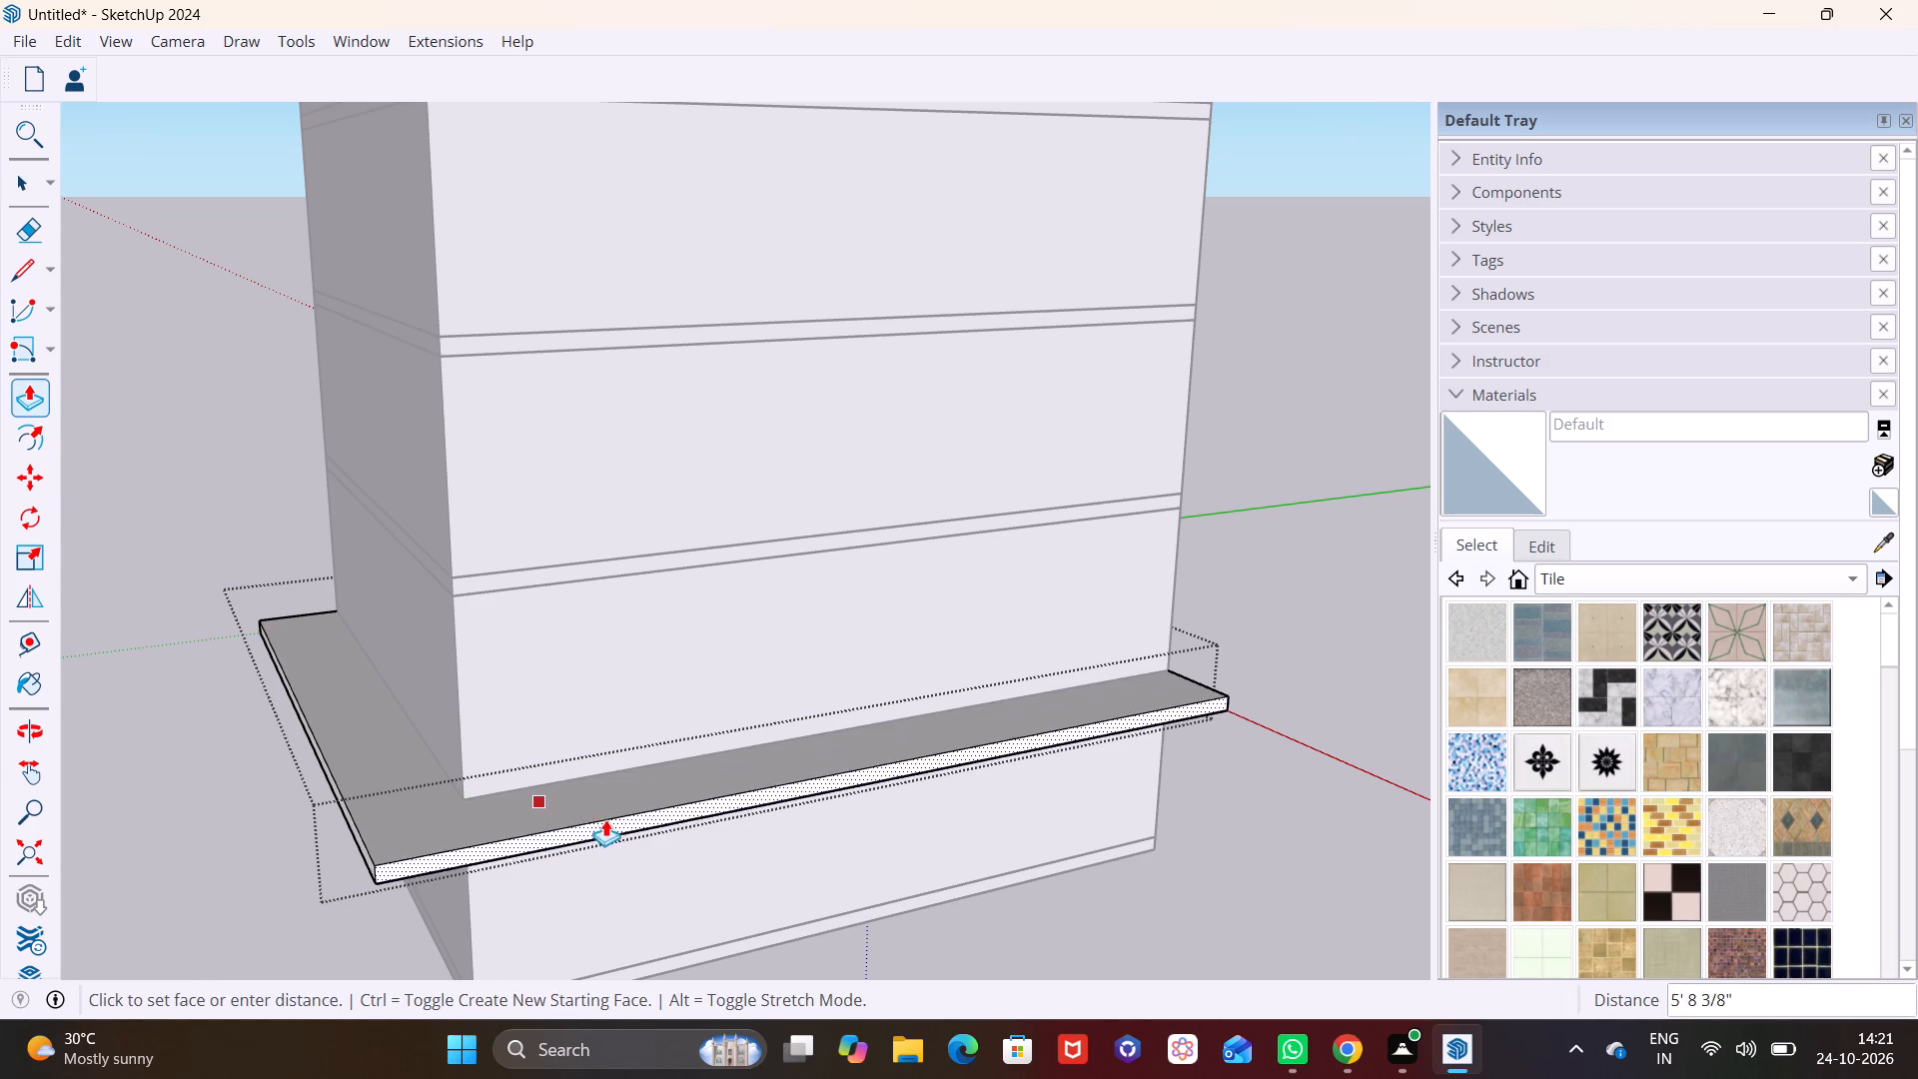
{"action": "left_click", "coordinate": [632, 834]}
{"action": "key", "text": "space"}
{"action": "scroll", "coordinate": [519, 733], "scroll_direction": "down", "scroll_amount": 7}
{"action": "middle_click_drag", "start_coordinate": [549, 792], "coordinate": [679, 705]}
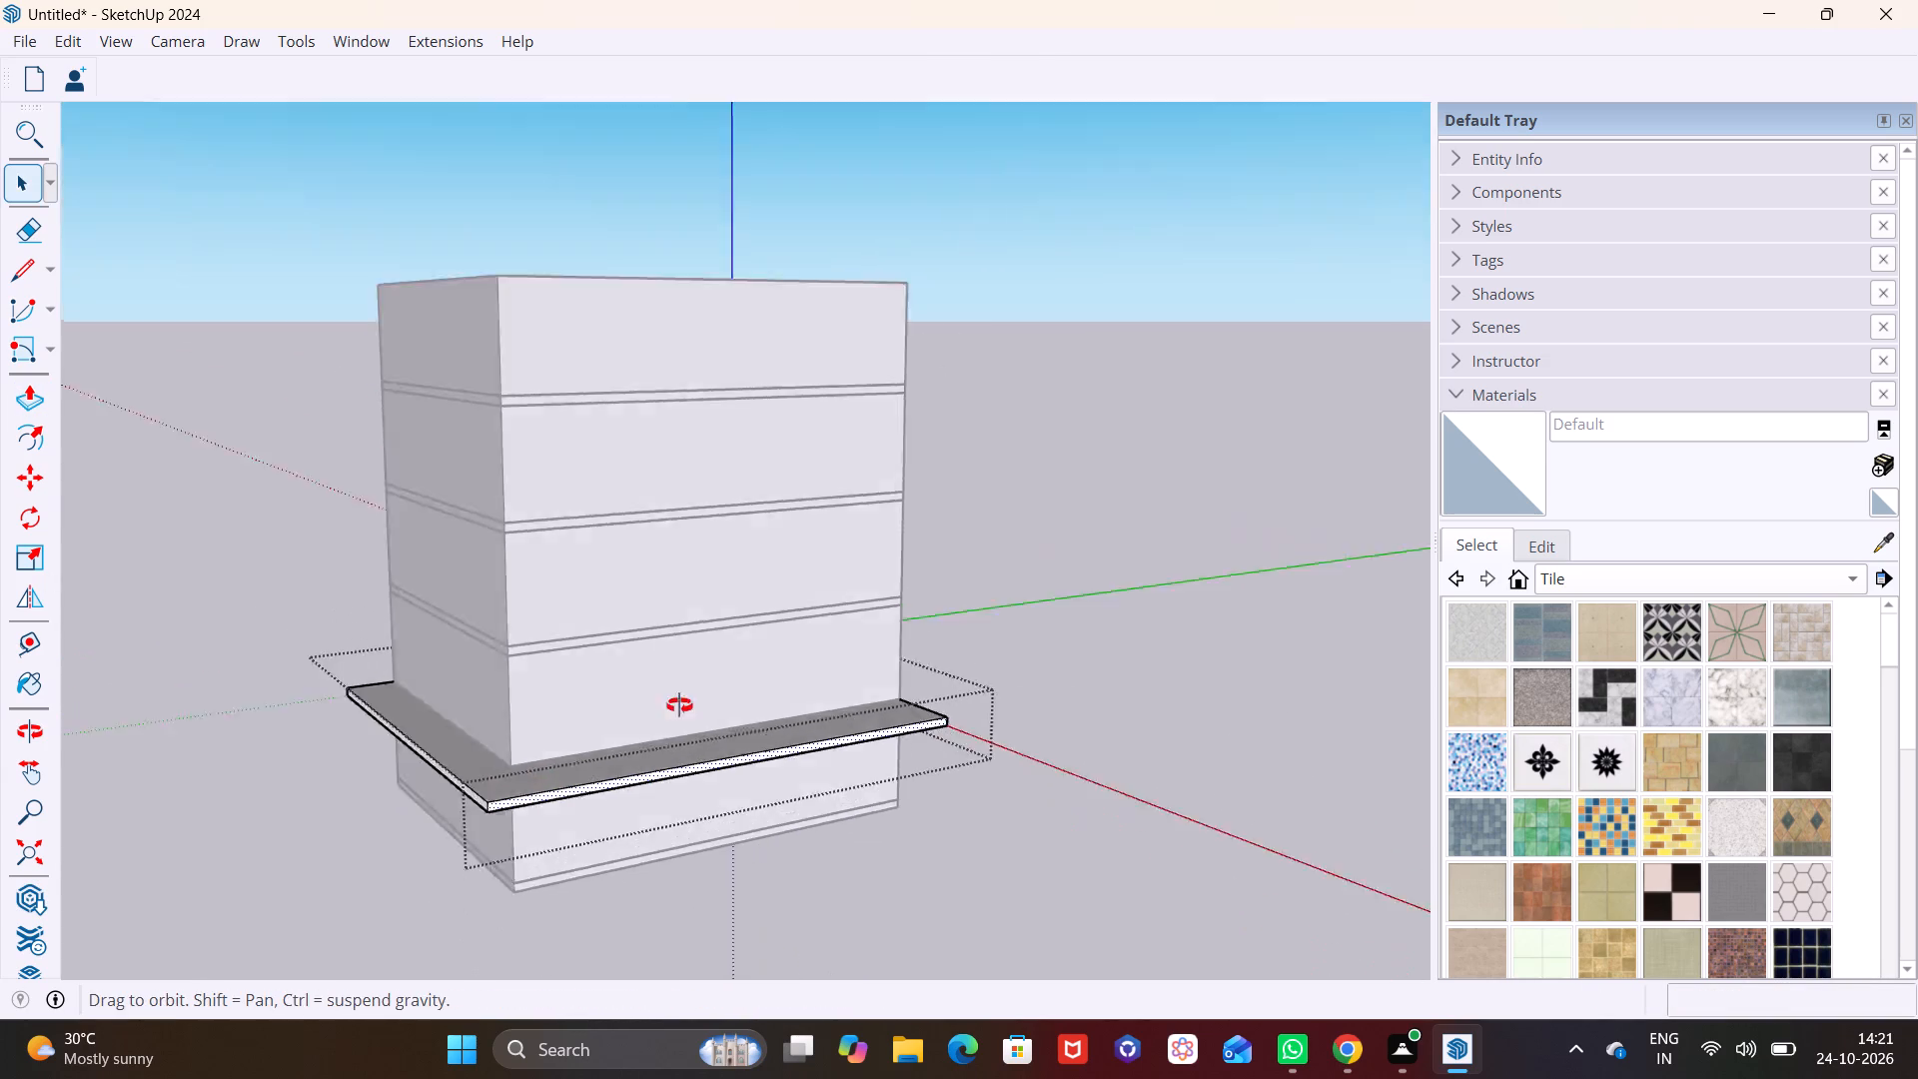
{"action": "middle_click_drag", "start_coordinate": [679, 705], "coordinate": [975, 625]}
{"action": "key", "text": "space"}
{"action": "left_click", "coordinate": [1212, 655]}
Examine the overhanging slab's depth on both sides of the corner from above and at eye level.
{"action": "scroll", "coordinate": [485, 806], "scroll_direction": "up", "scroll_amount": 2}
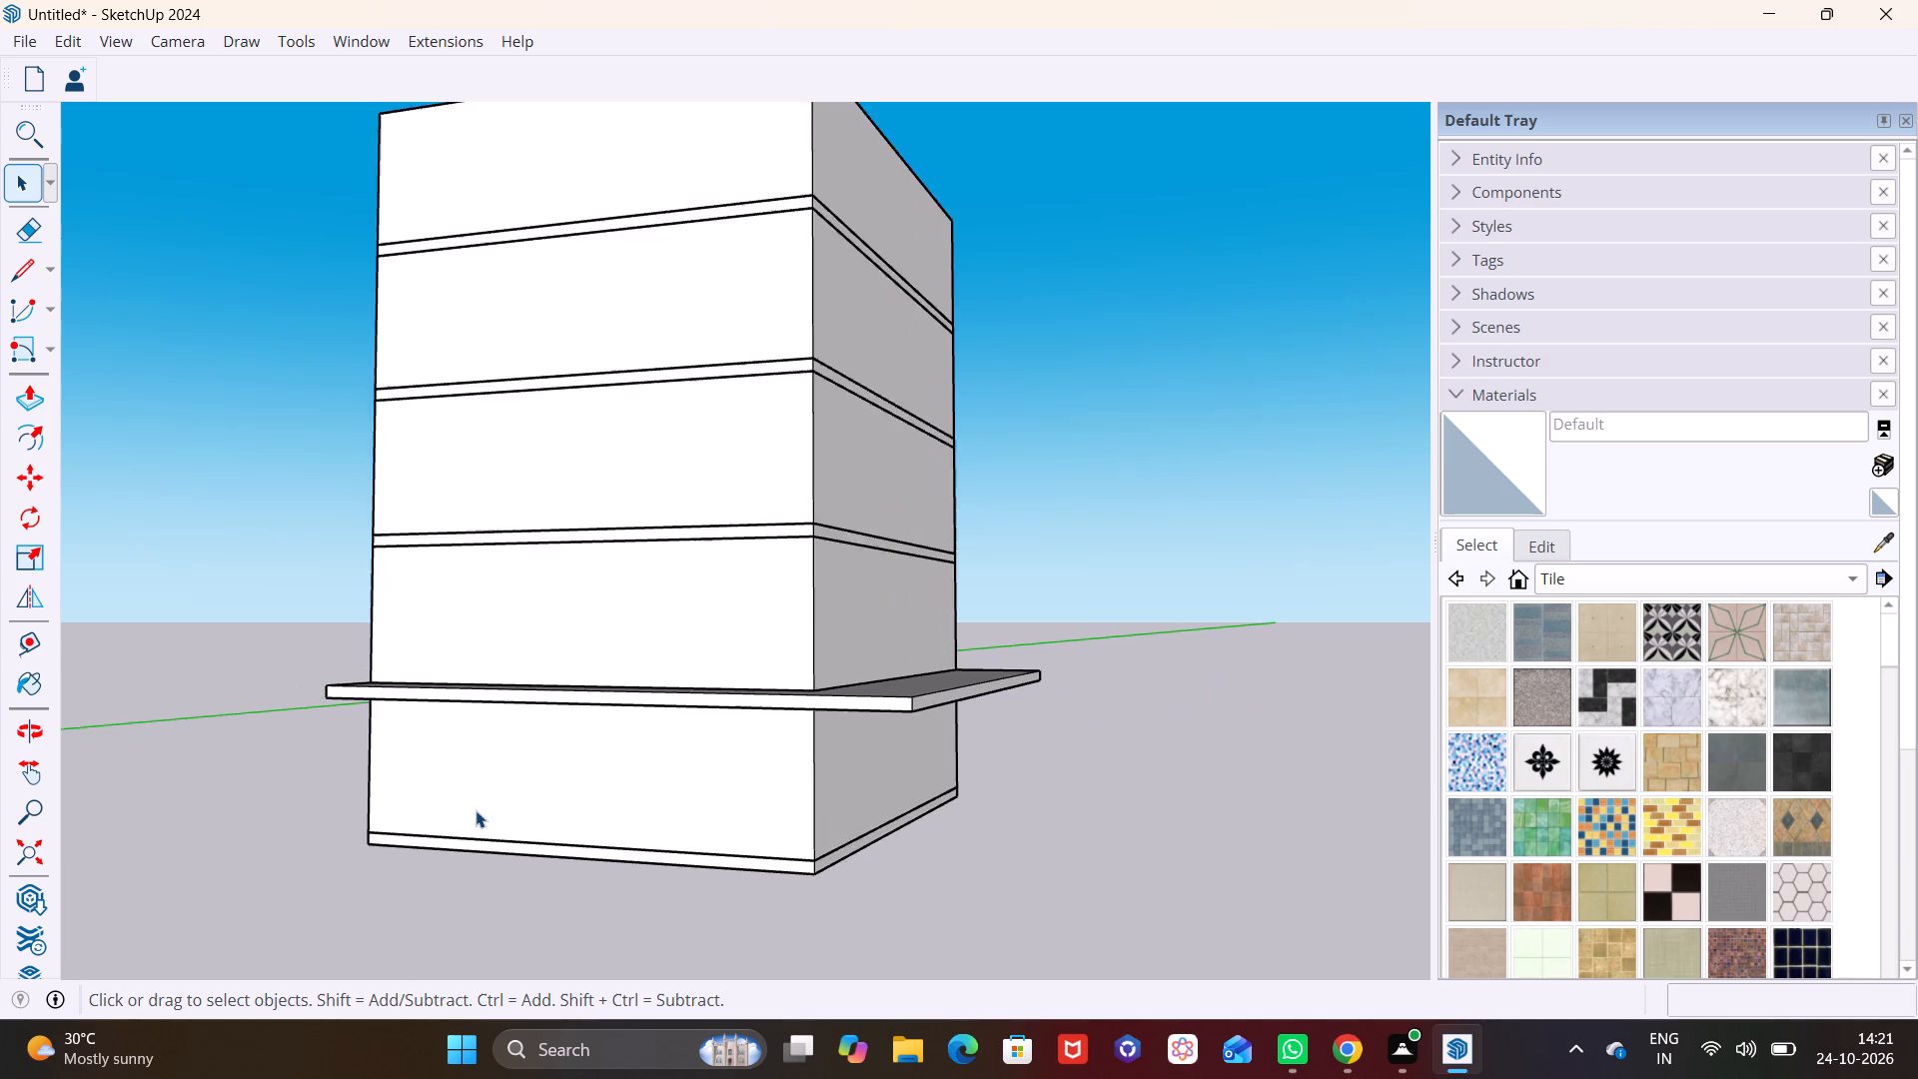
{"action": "scroll", "coordinate": [476, 810], "scroll_direction": "up", "scroll_amount": 4}
{"action": "middle_click_drag", "start_coordinate": [668, 737], "coordinate": [618, 875]}
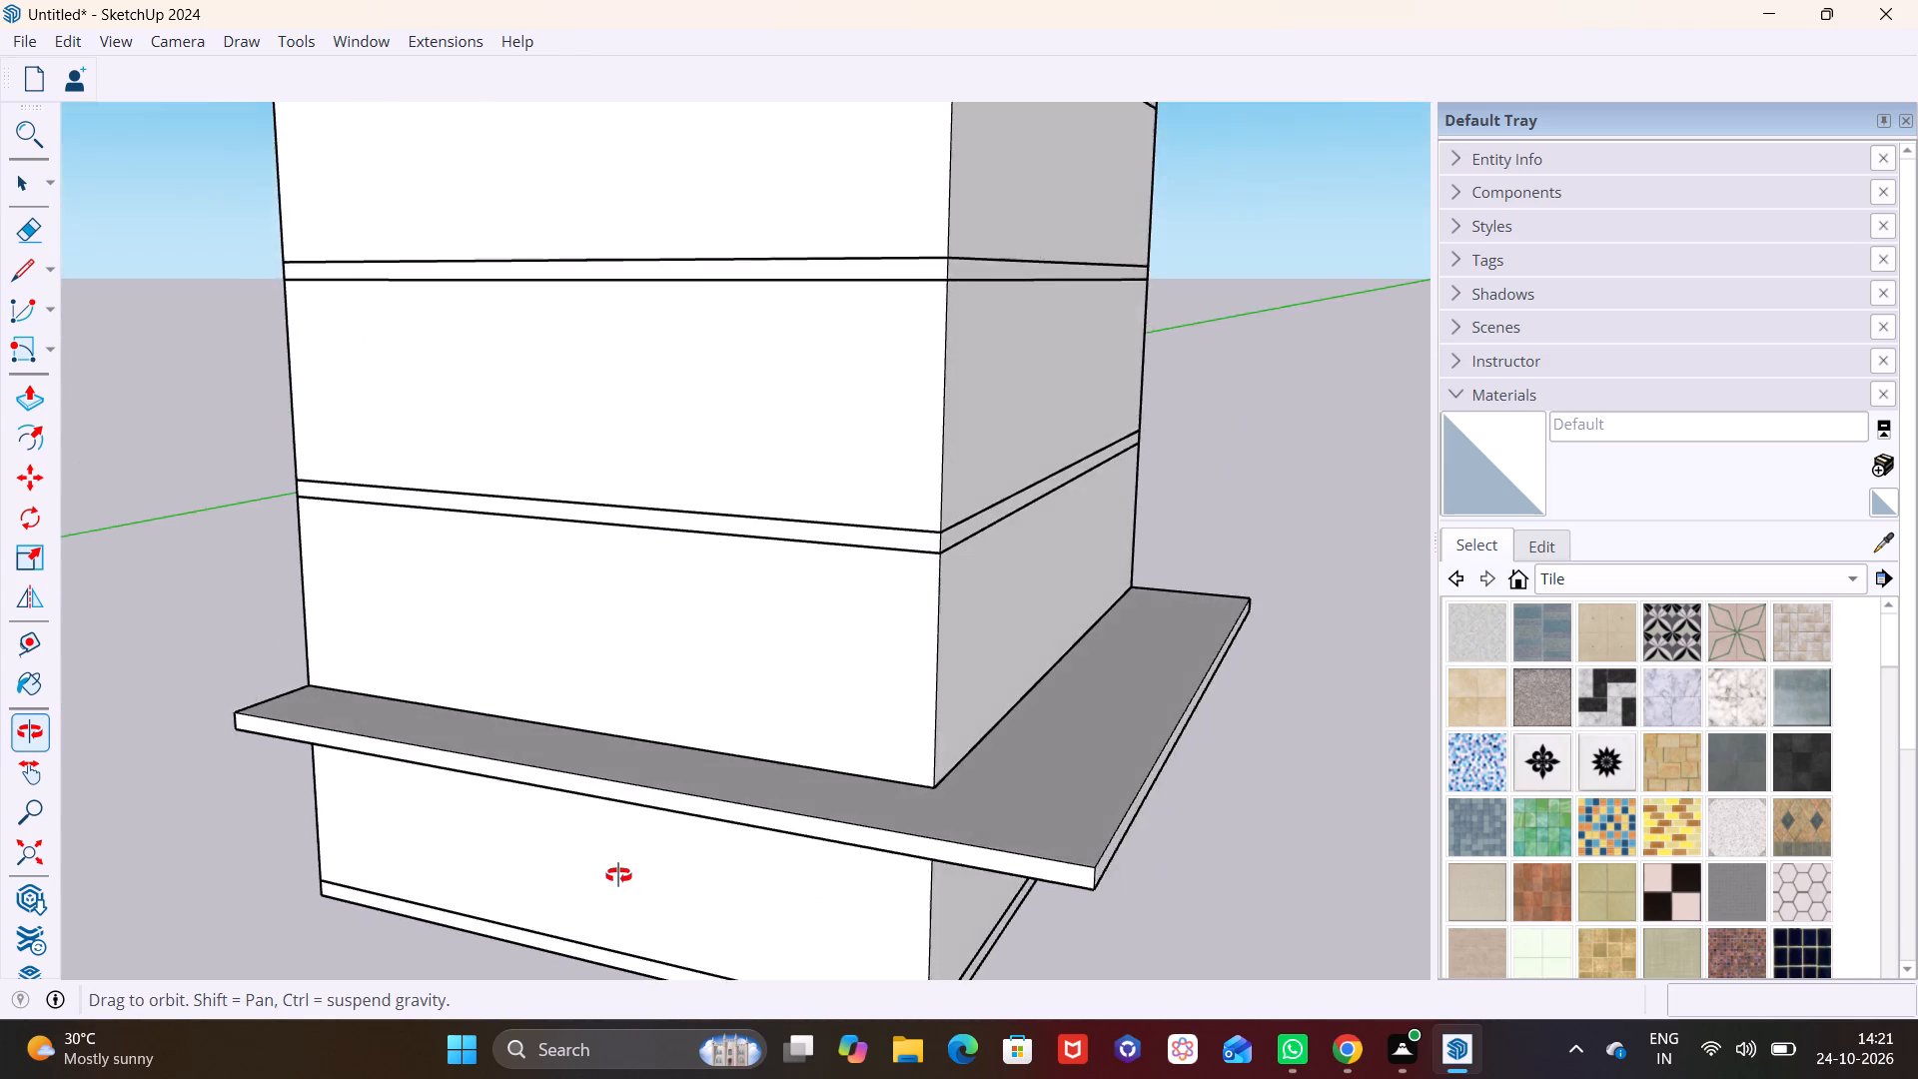
{"action": "middle_click_drag", "start_coordinate": [618, 875], "coordinate": [613, 908]}
{"action": "scroll", "coordinate": [1062, 770], "scroll_direction": "down", "scroll_amount": 3}
{"action": "middle_click_drag", "start_coordinate": [1065, 776], "coordinate": [1005, 929], "text": "shift"}
{"action": "middle_click_drag", "start_coordinate": [1020, 877], "coordinate": [1102, 661]}
{"action": "middle_click_drag", "start_coordinate": [1082, 675], "coordinate": [984, 798]}
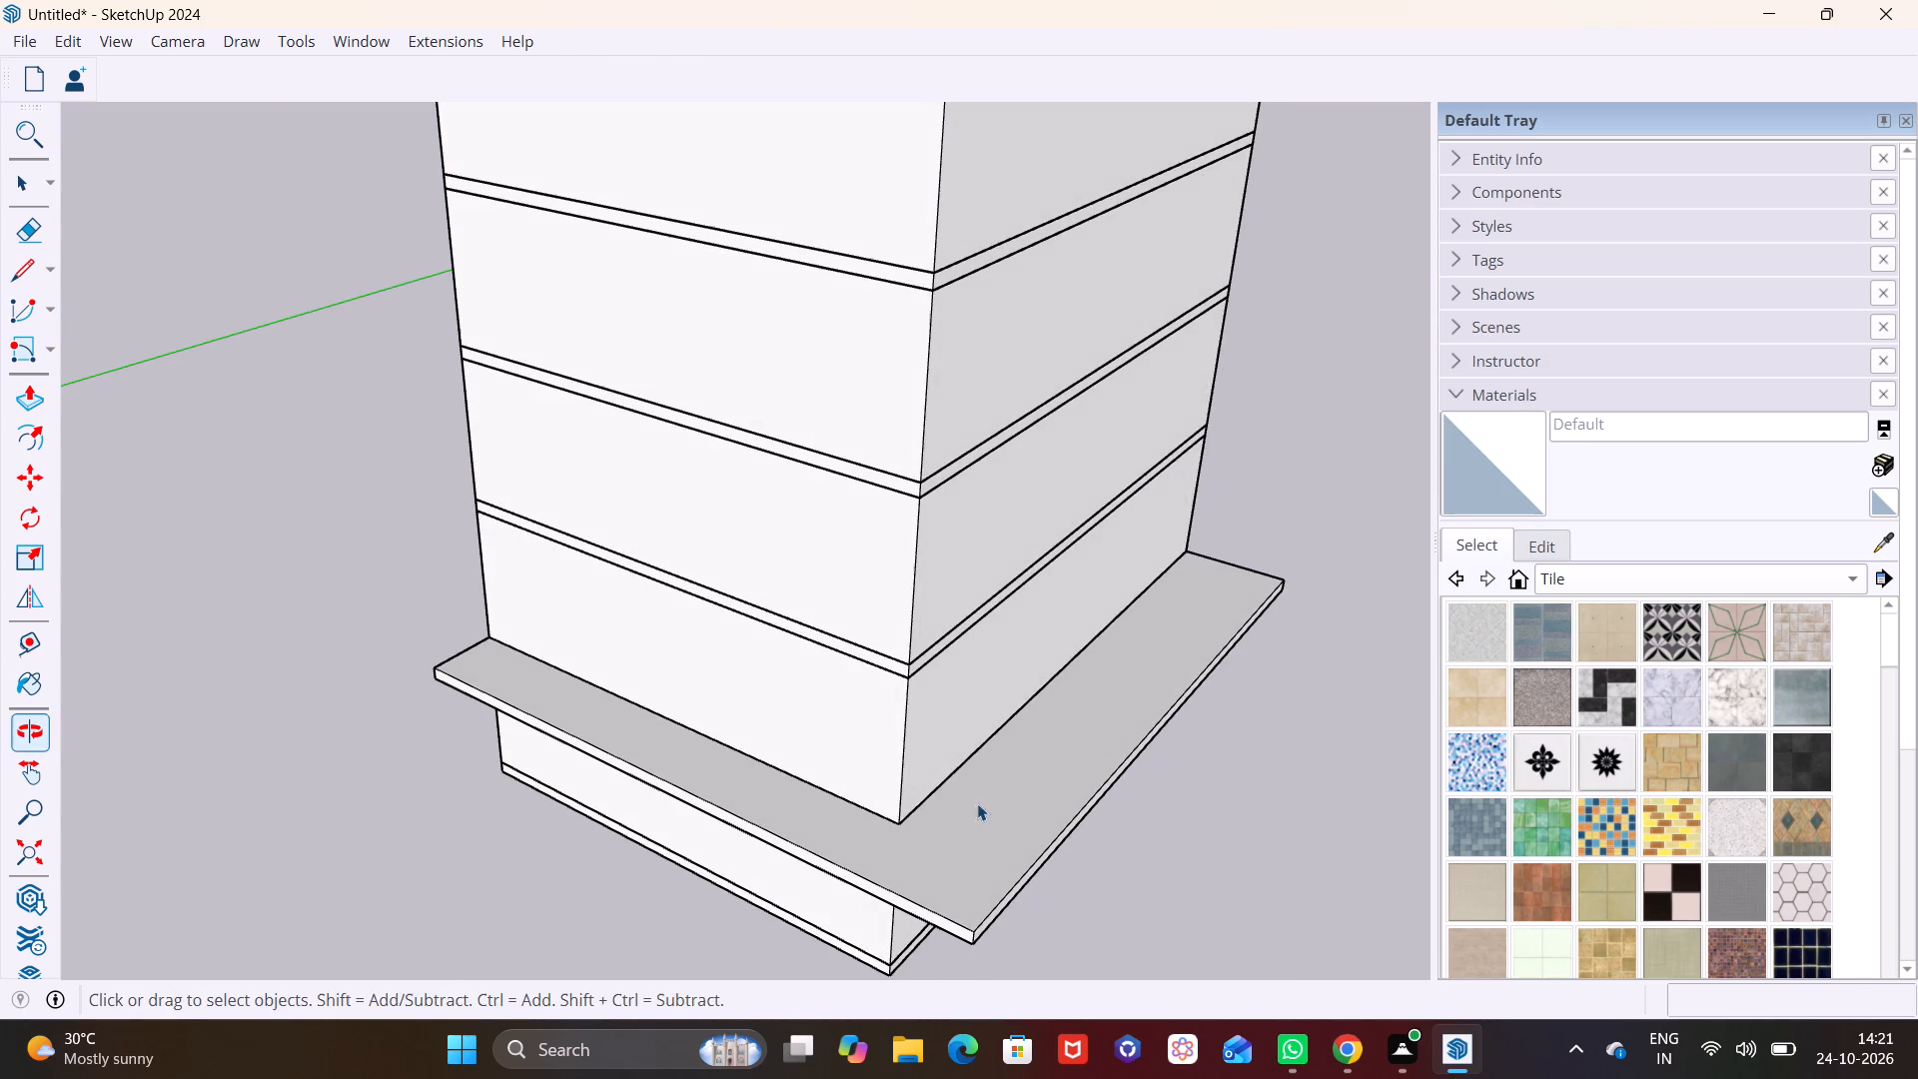
{"action": "middle_click_drag", "start_coordinate": [978, 850], "coordinate": [1025, 472]}
{"action": "scroll", "coordinate": [952, 538], "scroll_direction": "down", "scroll_amount": 8}
{"action": "middle_click_drag", "start_coordinate": [913, 593], "coordinate": [773, 811], "text": "shift"}
{"action": "middle_click_drag", "start_coordinate": [797, 764], "coordinate": [779, 881]}
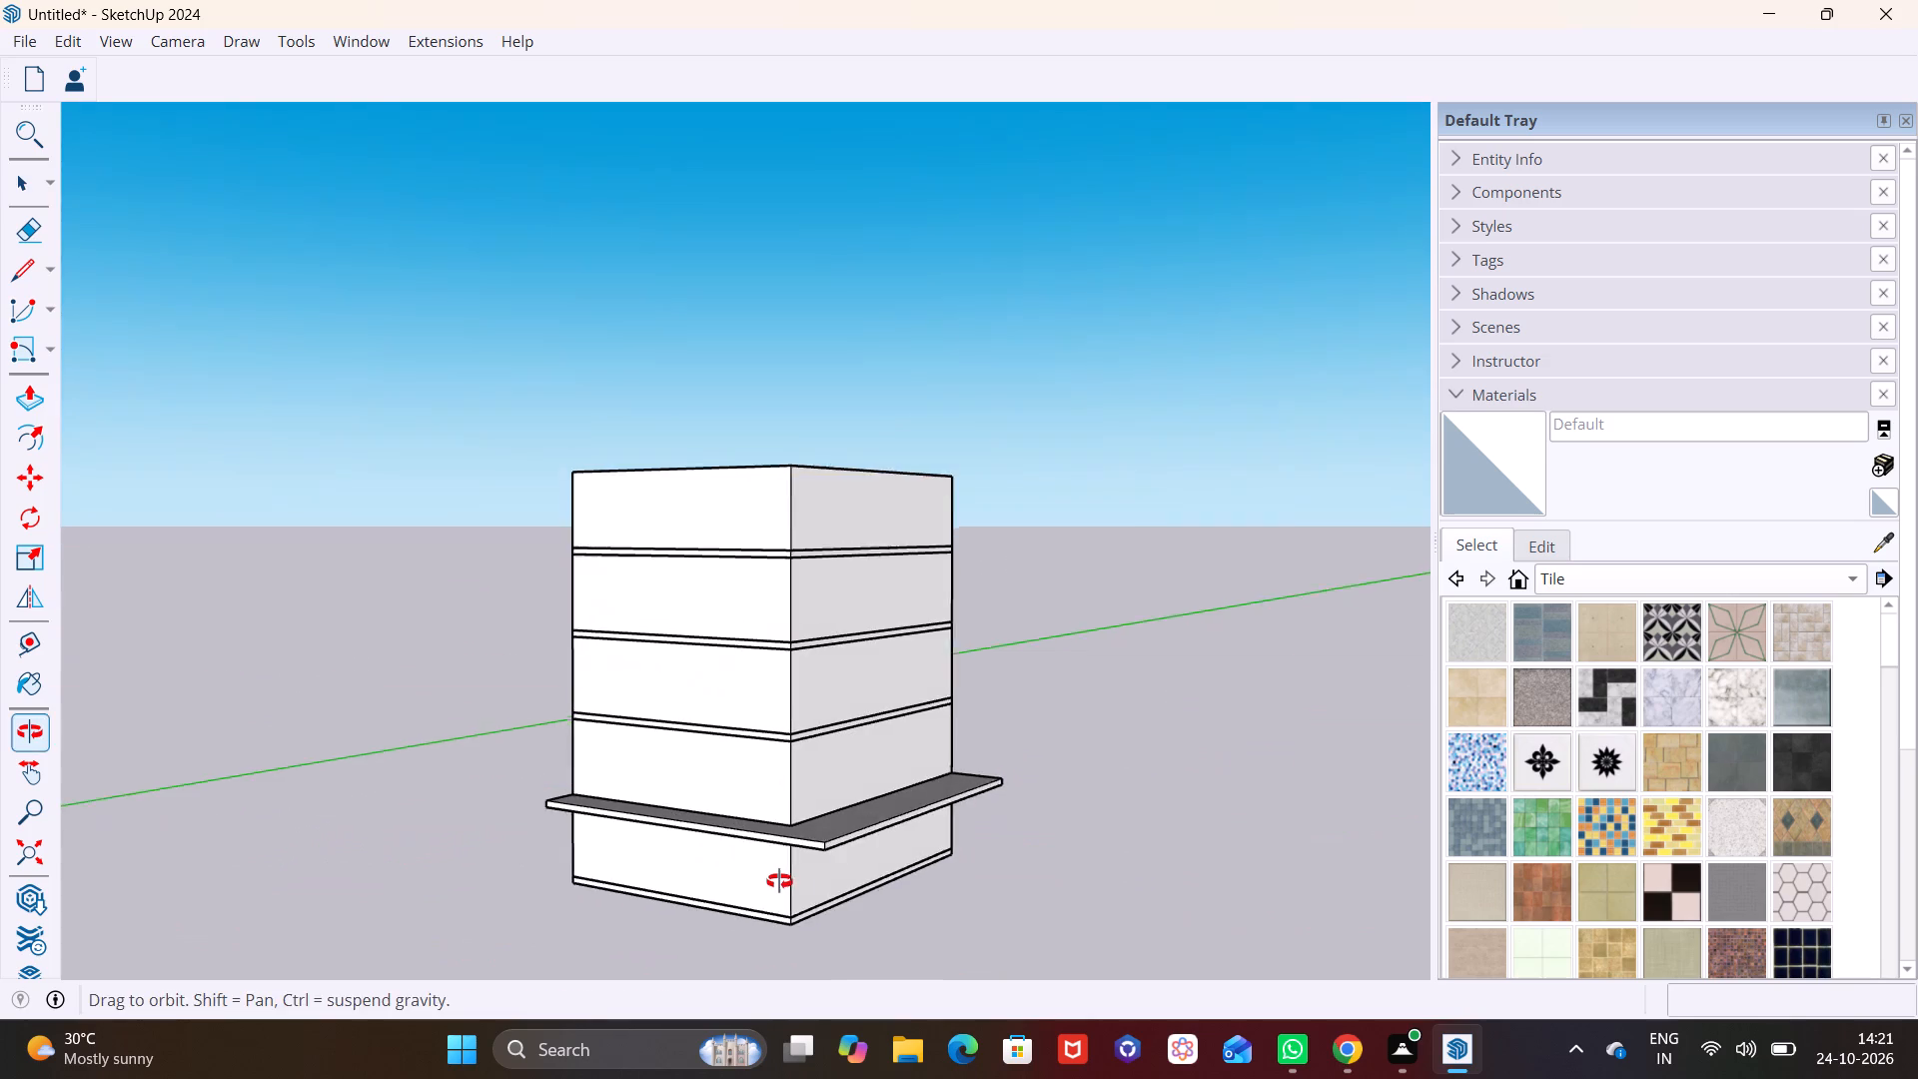
{"action": "middle_click_drag", "start_coordinate": [779, 881], "coordinate": [780, 883]}
Push/Pull the side face of the overhanging slab slightly inward to shorten its overhang.
{"action": "scroll", "coordinate": [883, 803], "scroll_direction": "up", "scroll_amount": 8}
{"action": "left_click", "coordinate": [861, 873]}
{"action": "triple_click", "coordinate": [861, 873]}
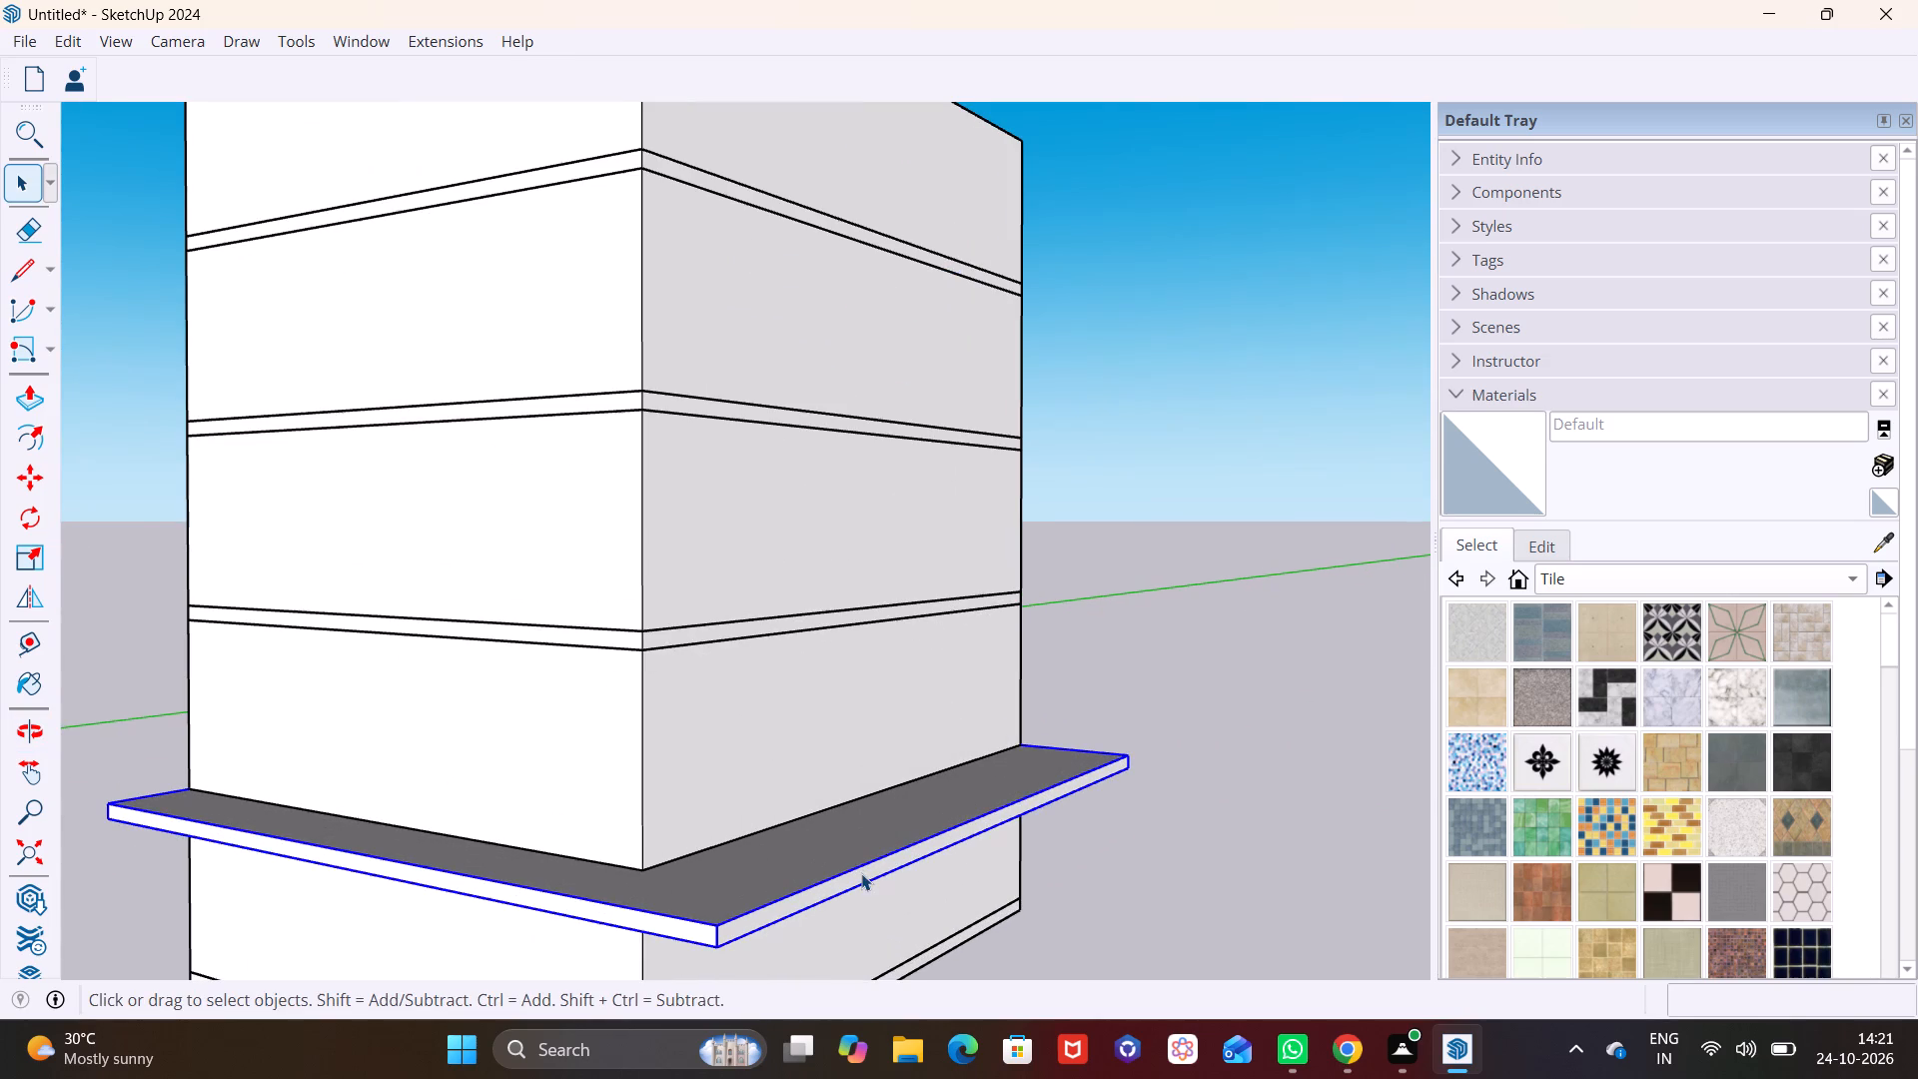
{"action": "double_click", "coordinate": [857, 877]}
{"action": "left_click", "coordinate": [868, 867]}
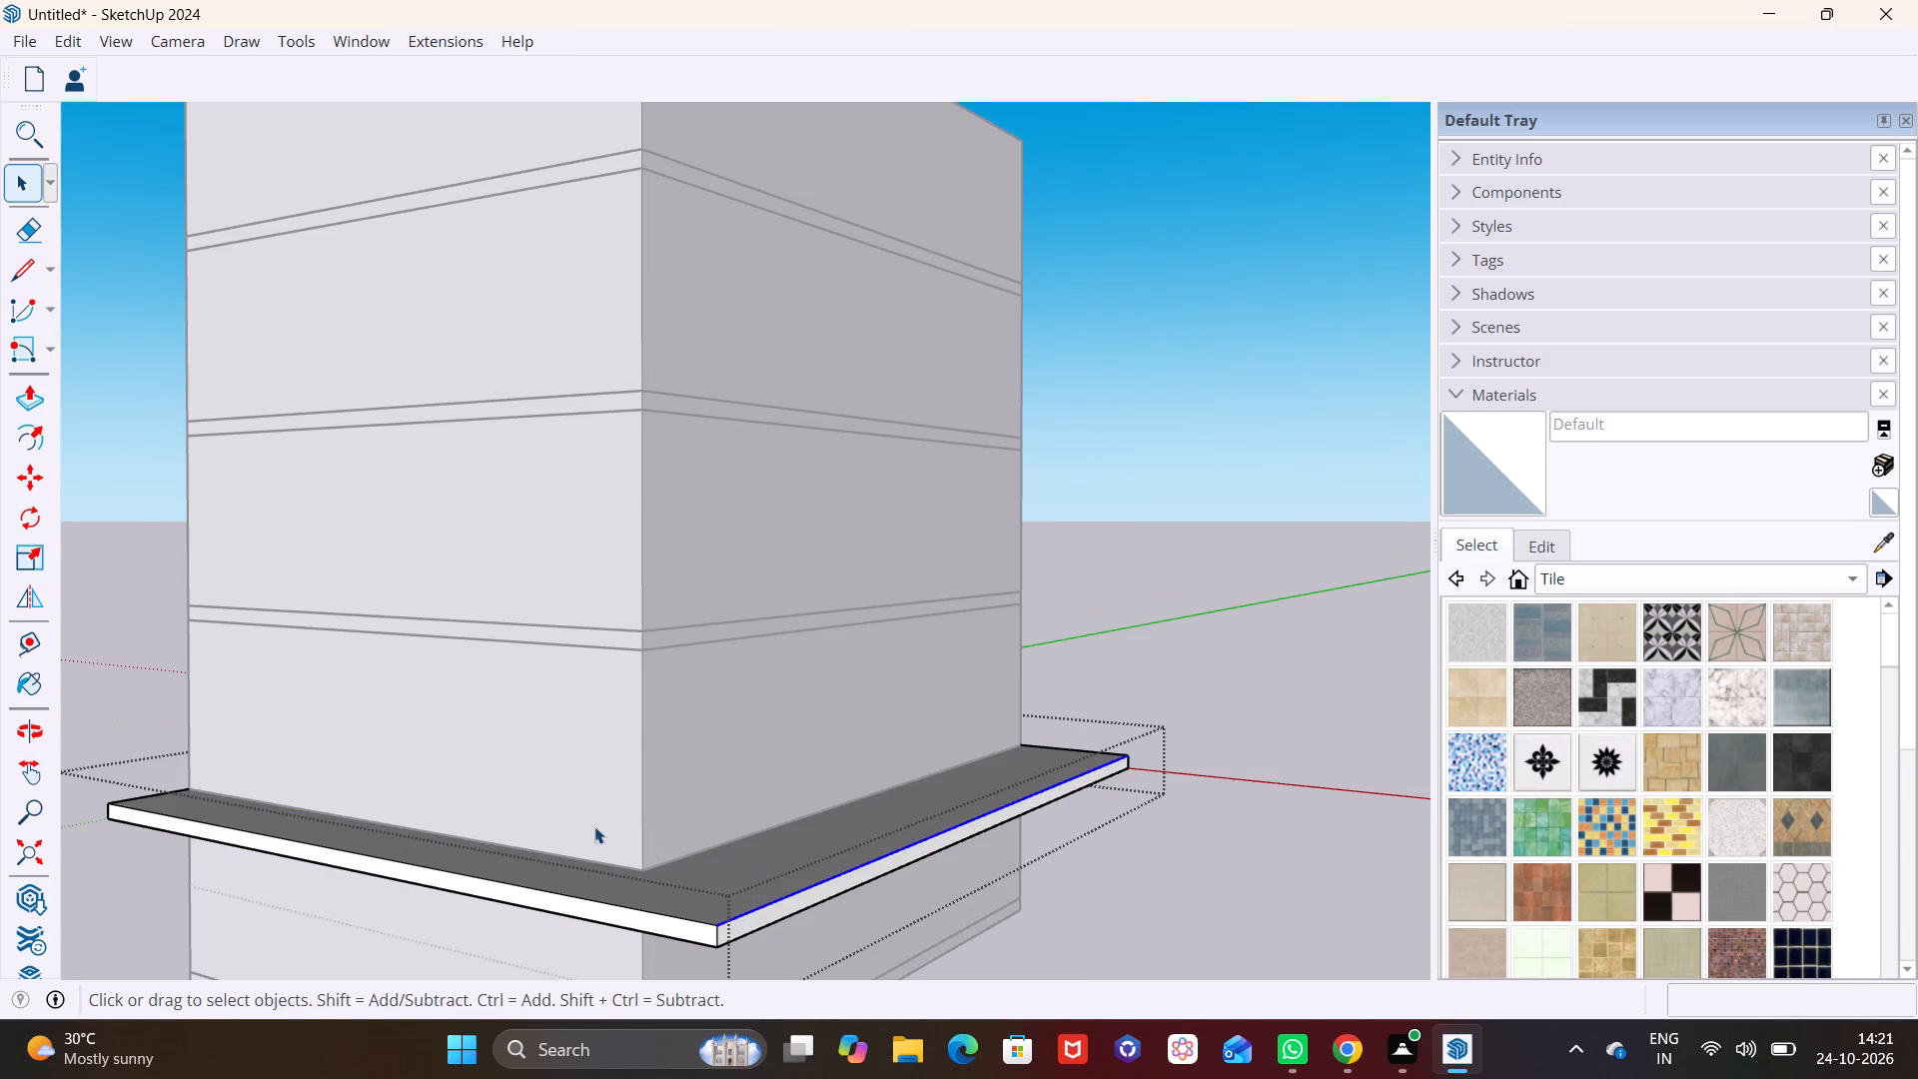
{"action": "left_click", "coordinate": [856, 874]}
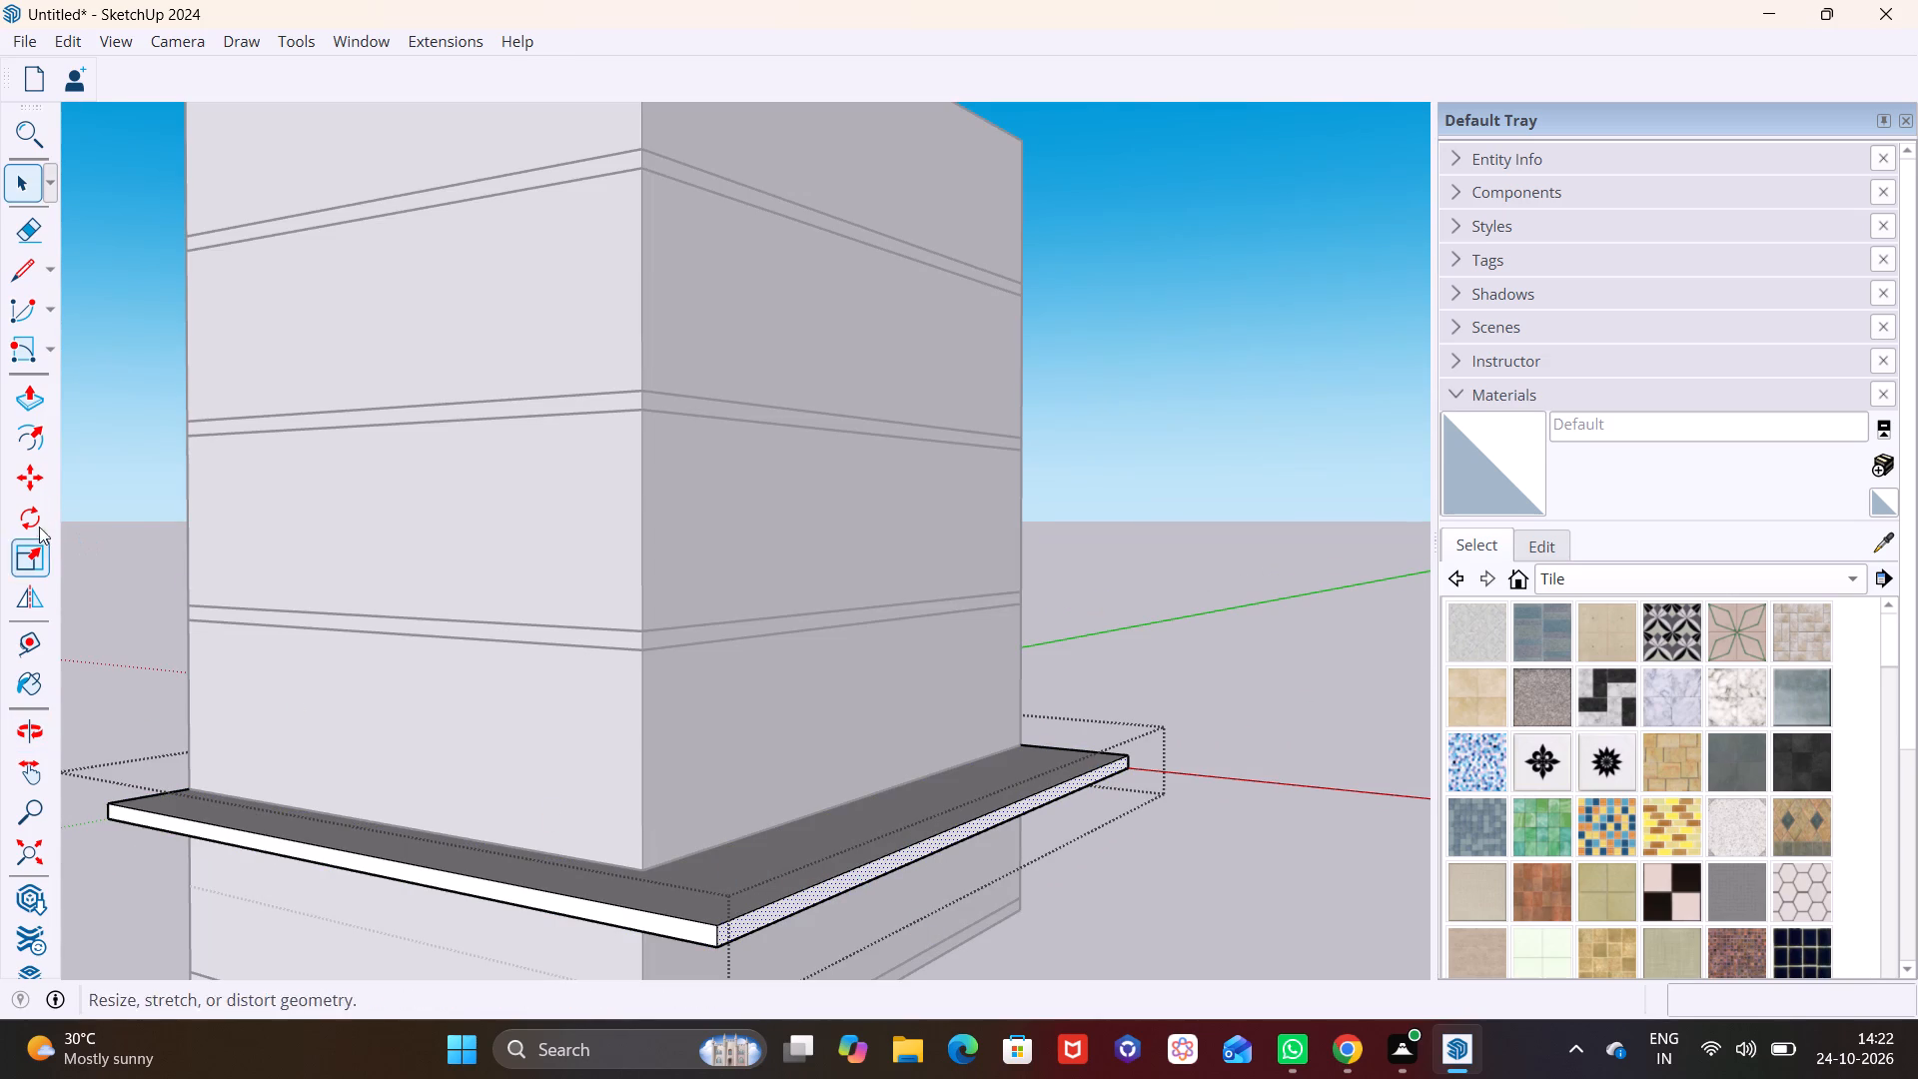
{"action": "left_click", "coordinate": [33, 396]}
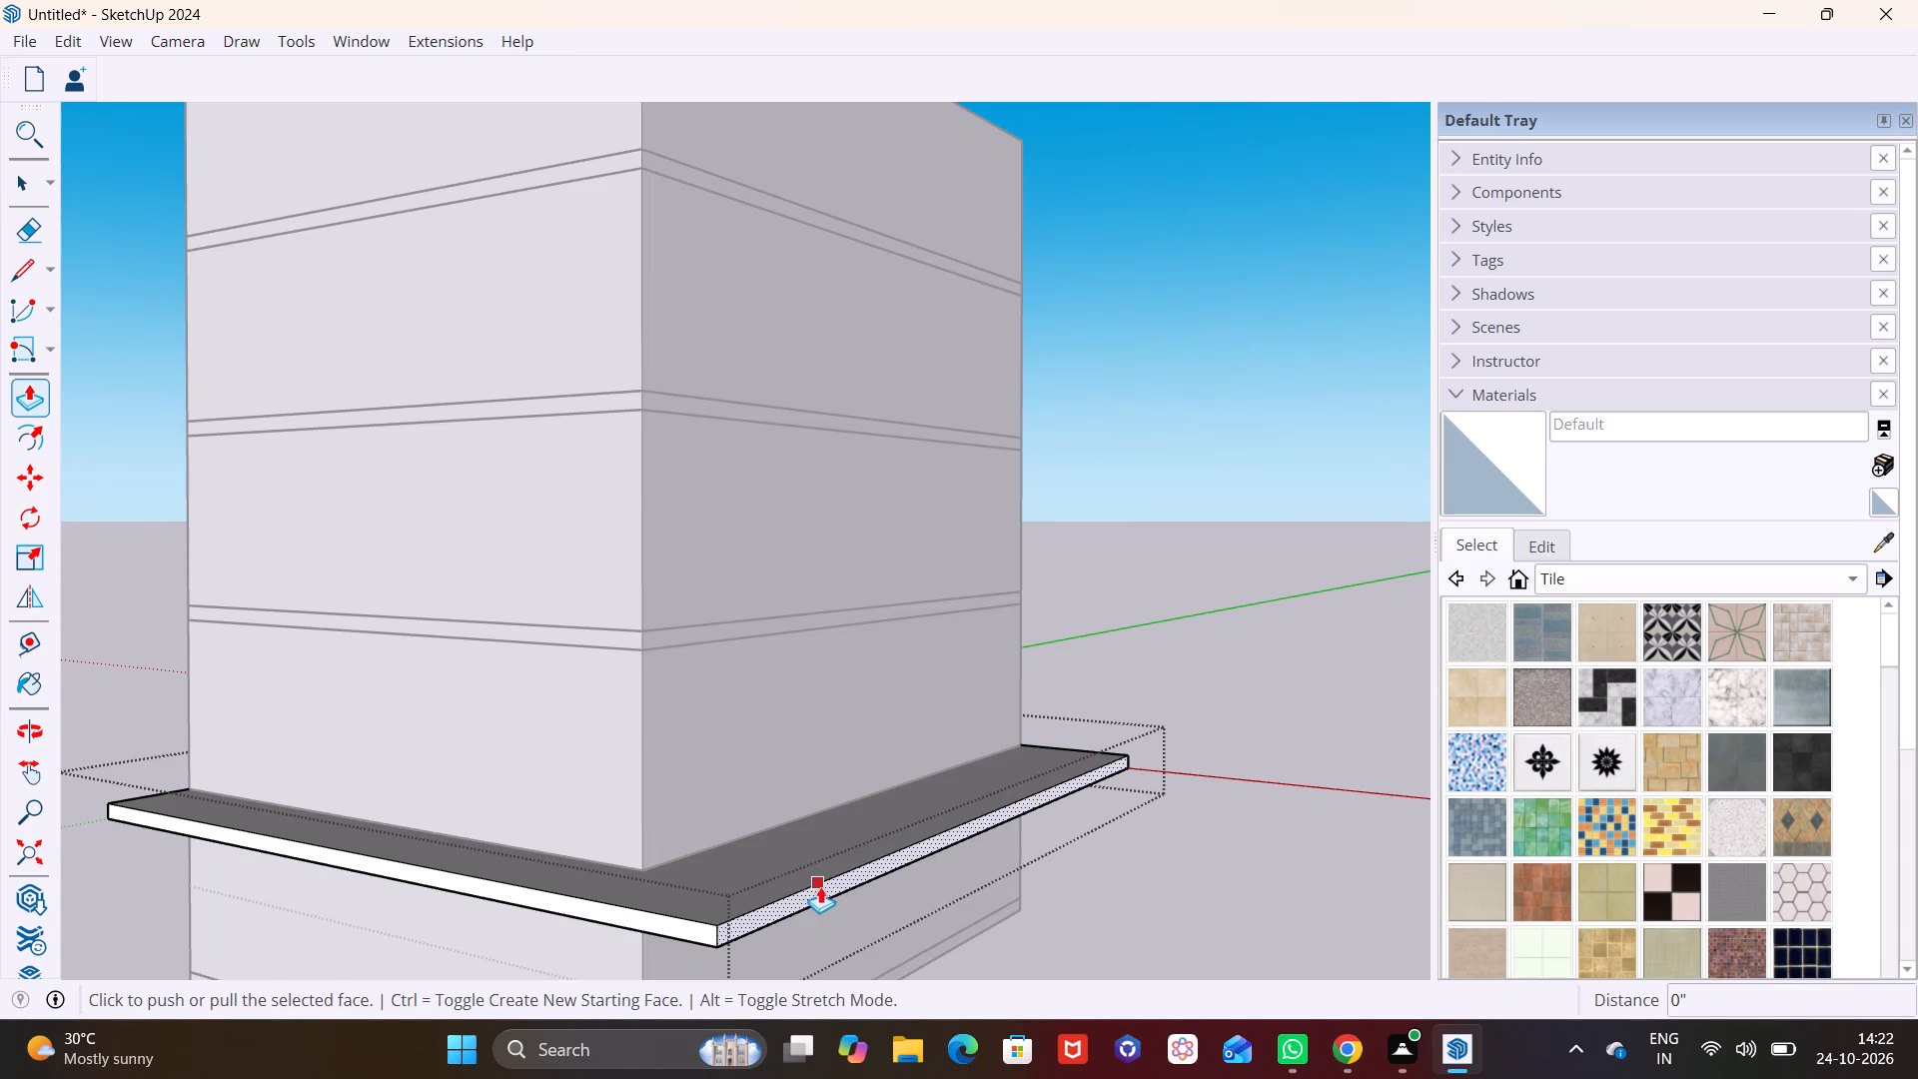
{"action": "left_click", "coordinate": [821, 887]}
{"action": "left_click", "coordinate": [790, 854]}
{"action": "key", "text": "space"}
{"action": "left_click", "coordinate": [1365, 942]}
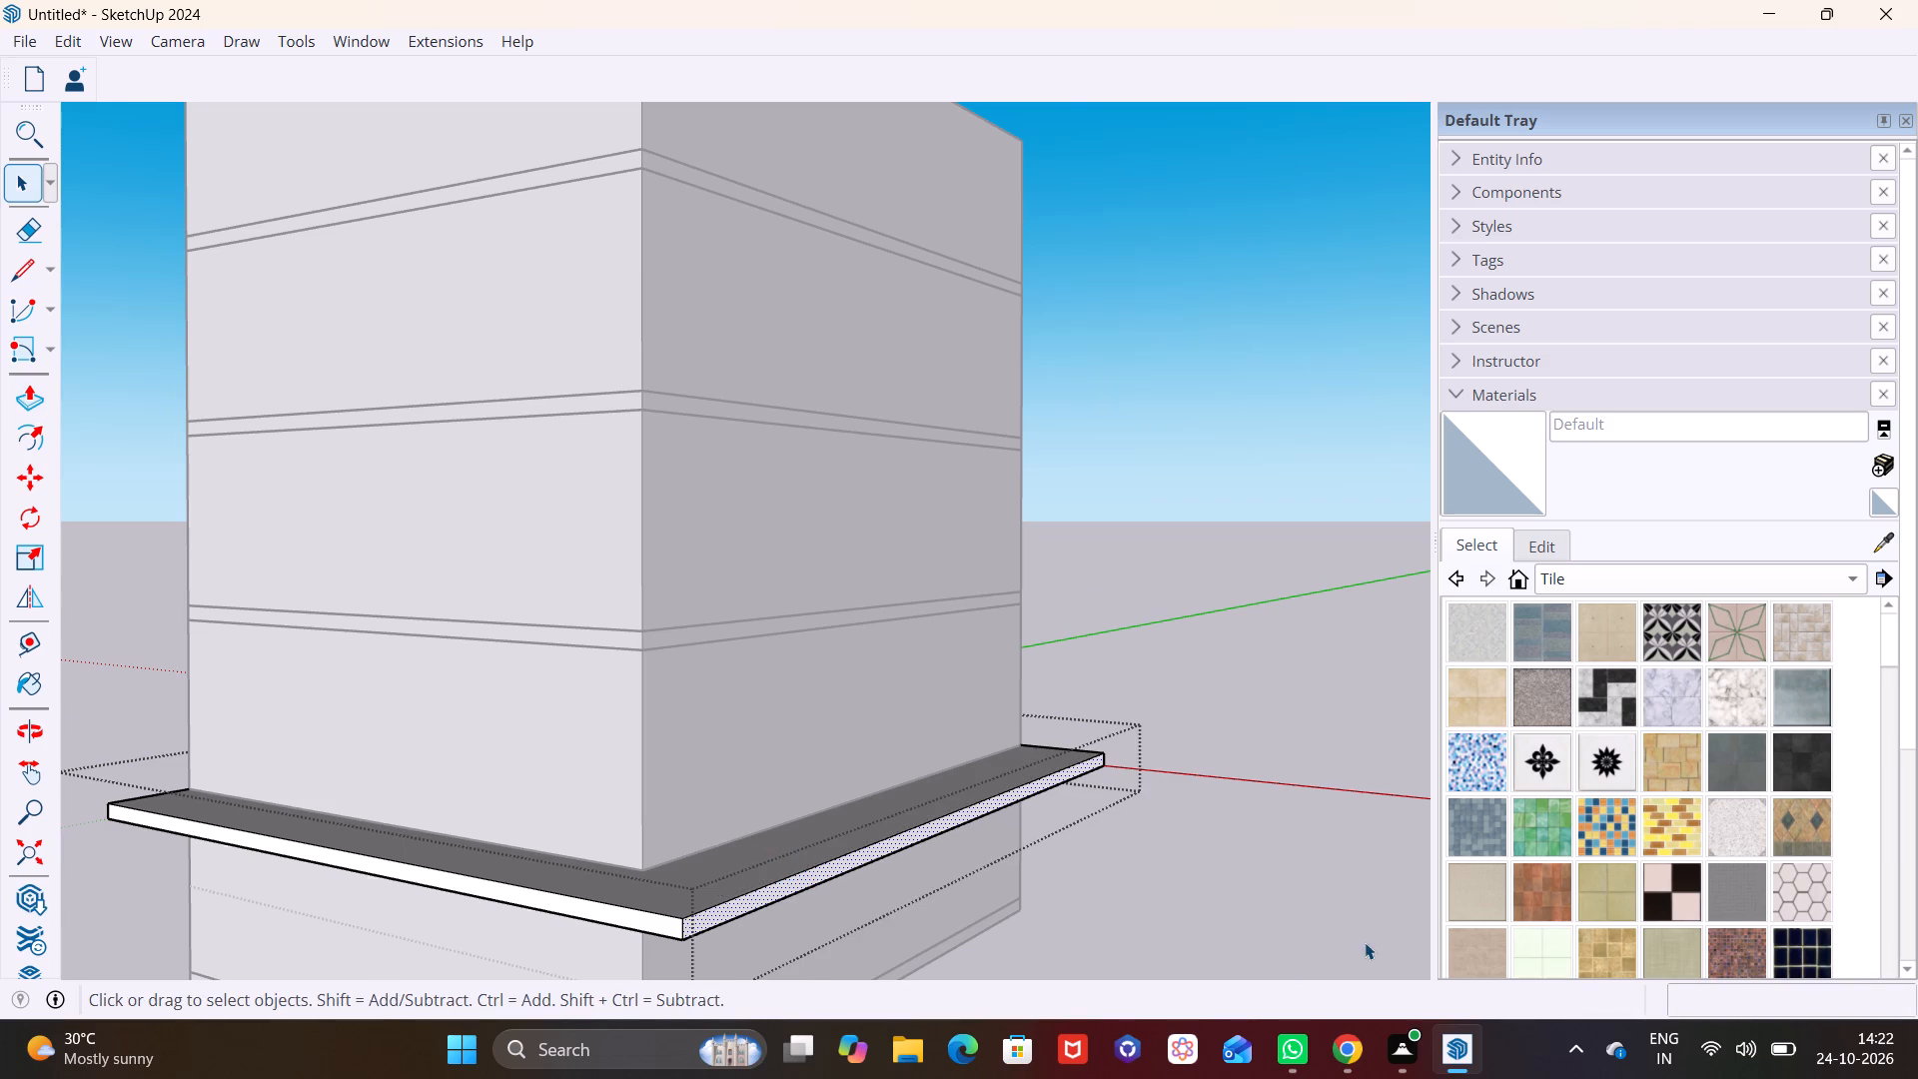
Examine the slab's overhang from below, from above and close up at its corner.
{"action": "scroll", "coordinate": [620, 958], "scroll_direction": "down", "scroll_amount": 7}
{"action": "middle_click_drag", "start_coordinate": [771, 789], "coordinate": [805, 285]}
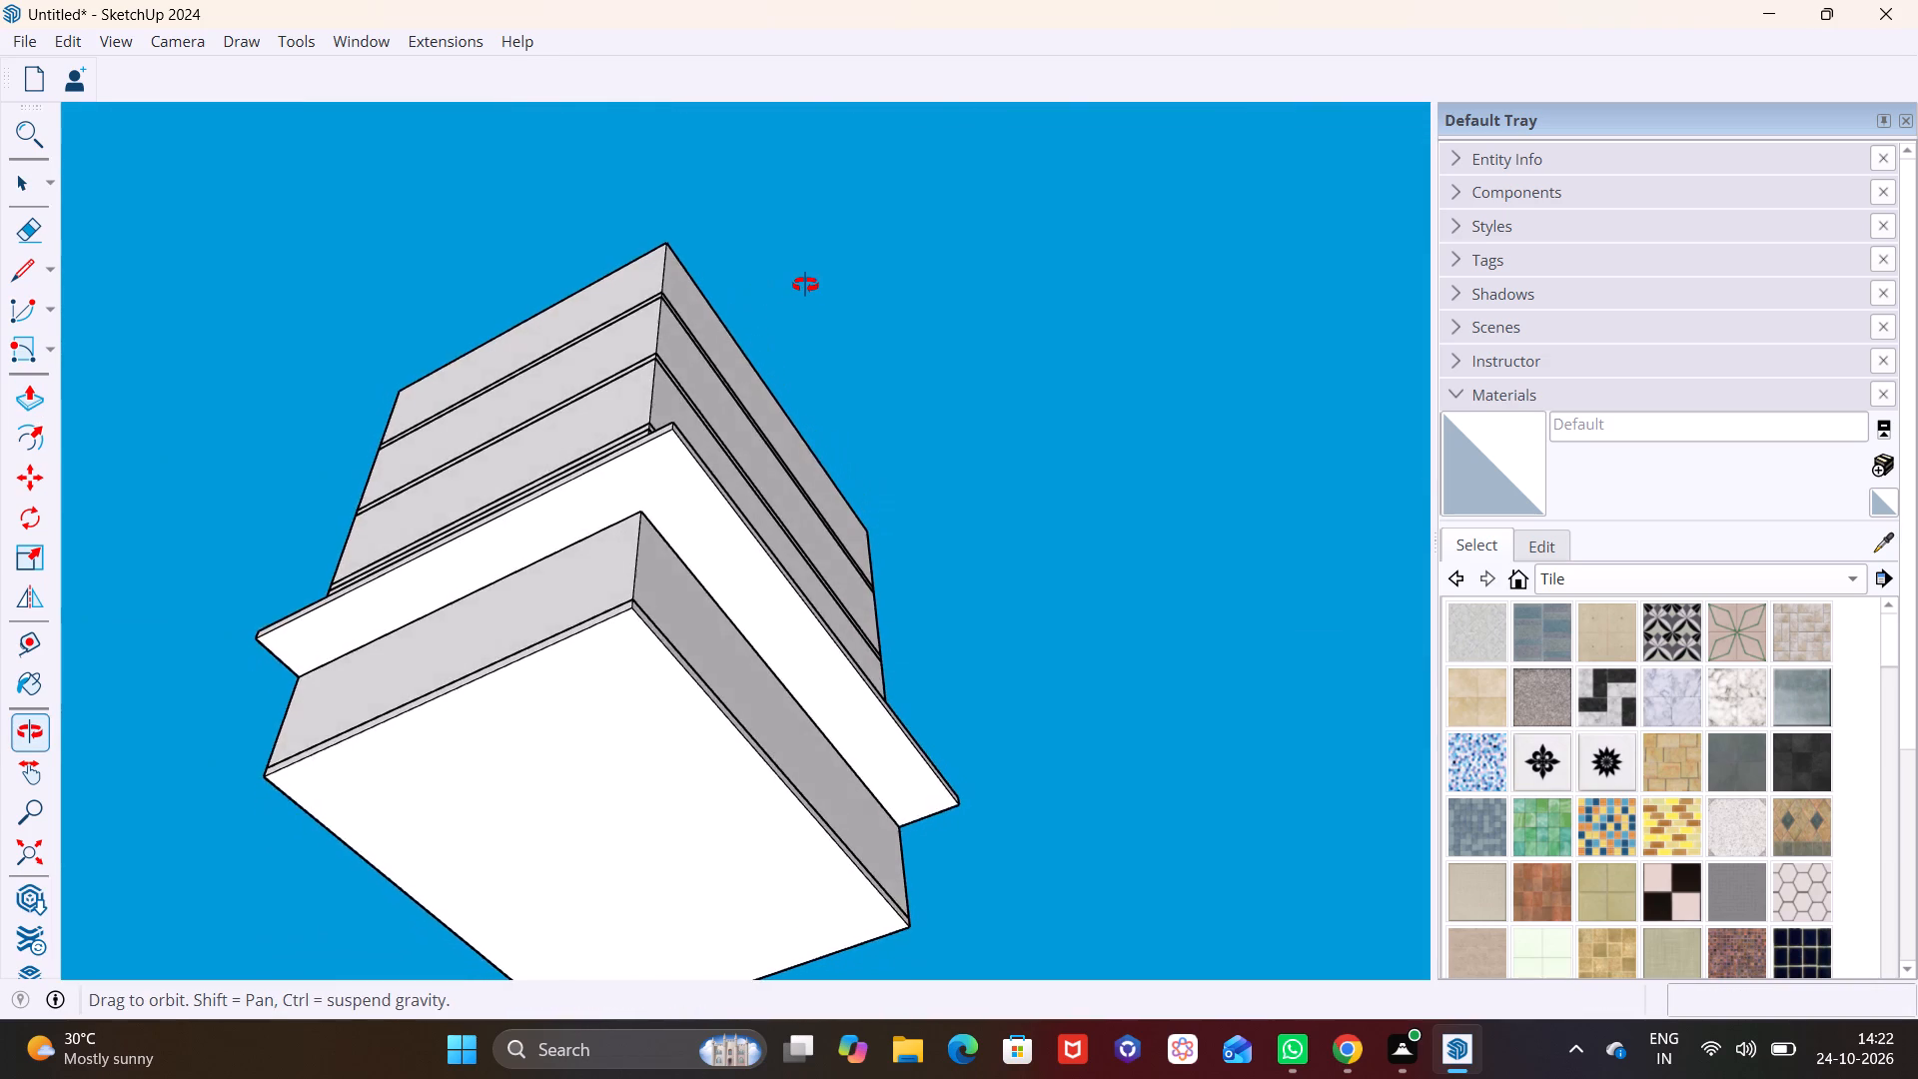
{"action": "middle_click_drag", "start_coordinate": [805, 285], "coordinate": [761, 1058]}
{"action": "scroll", "coordinate": [764, 981], "scroll_direction": "down", "scroll_amount": 3}
{"action": "middle_click_drag", "start_coordinate": [785, 878], "coordinate": [899, 764], "text": "shift"}
{"action": "scroll", "coordinate": [853, 795], "scroll_direction": "up", "scroll_amount": 5}
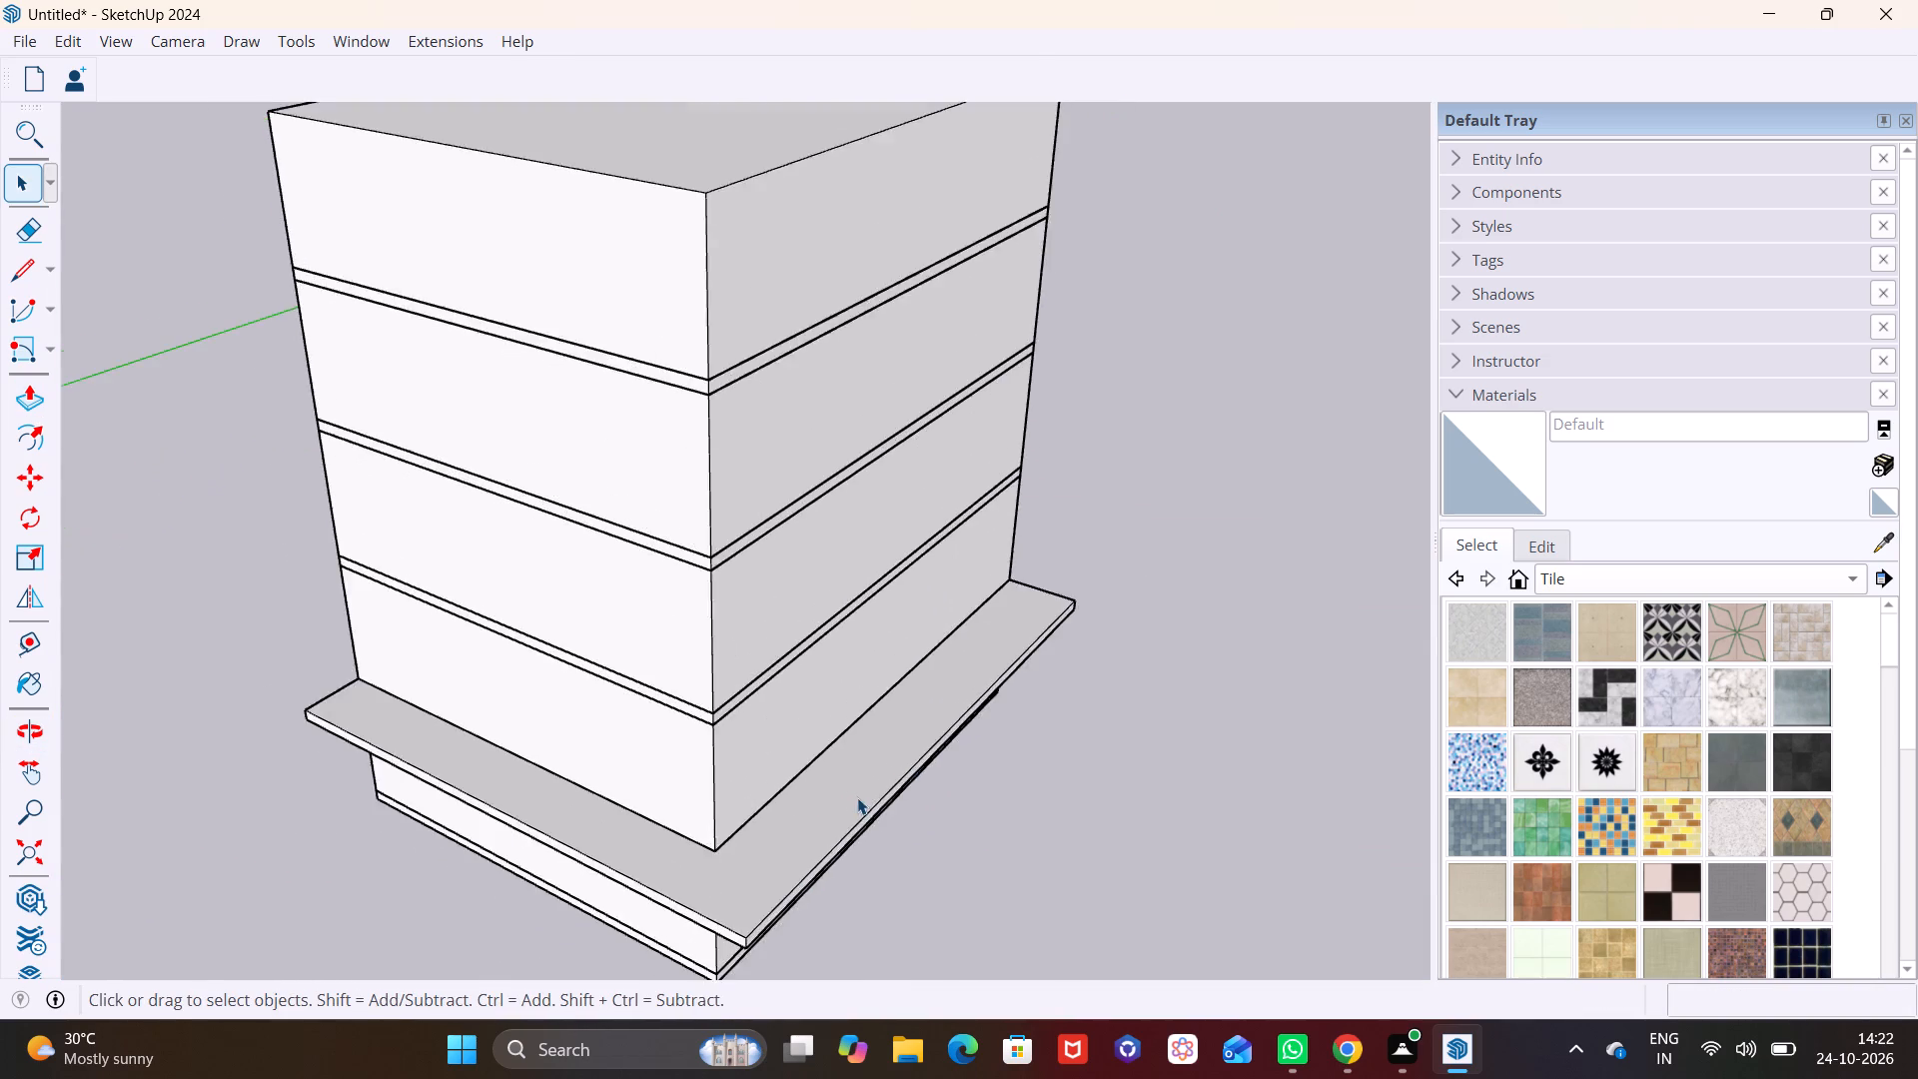
{"action": "scroll", "coordinate": [857, 797], "scroll_direction": "up", "scroll_amount": 2}
{"action": "middle_click_drag", "start_coordinate": [818, 846], "coordinate": [924, 738], "text": "shift"}
{"action": "scroll", "coordinate": [853, 770], "scroll_direction": "up", "scroll_amount": 1, "text": "shift"}
{"action": "middle_click_drag", "start_coordinate": [905, 919], "coordinate": [975, 735]}
{"action": "scroll", "coordinate": [904, 719], "scroll_direction": "up", "scroll_amount": 4}
{"action": "middle_click_drag", "start_coordinate": [903, 719], "coordinate": [981, 849], "text": "shift"}
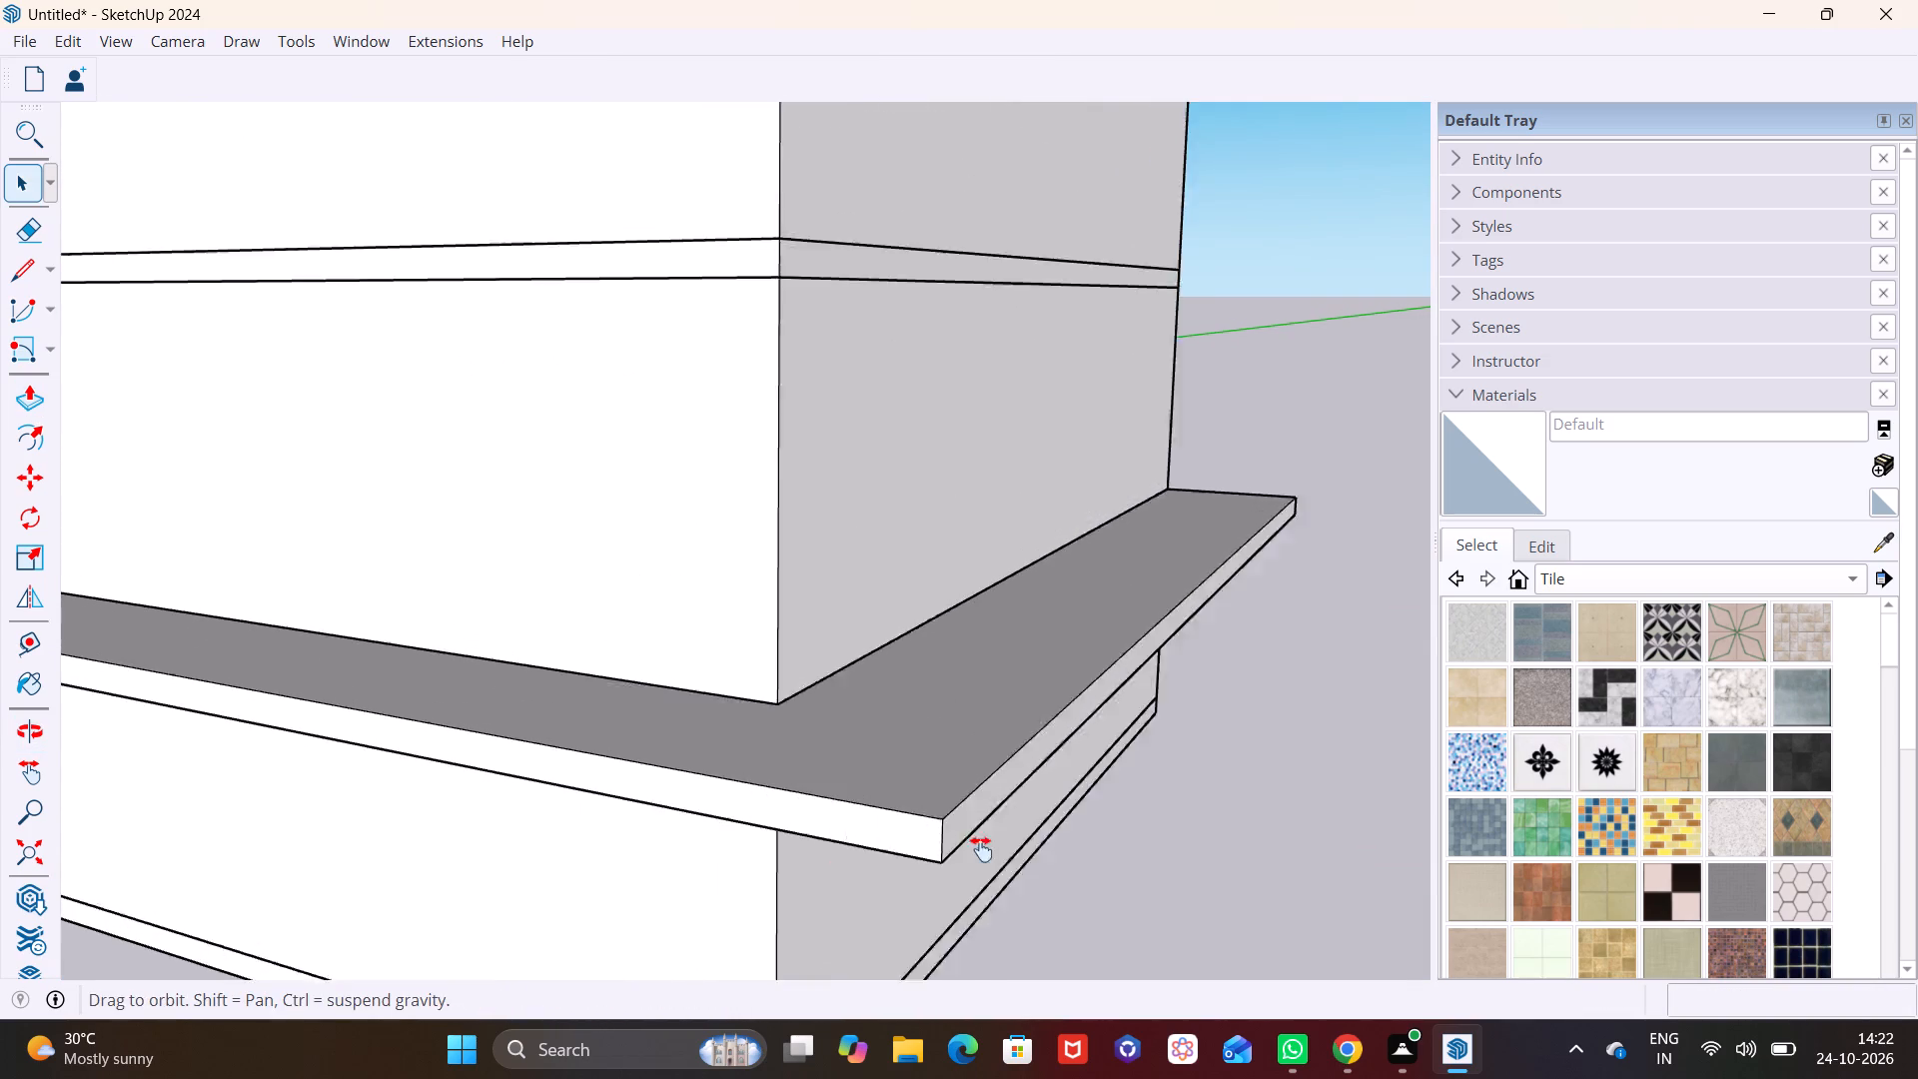
{"action": "middle_click_drag", "start_coordinate": [981, 849], "coordinate": [994, 867], "text": "shift"}
Push/Pull the slab's side face further inward by about 1' 2".
{"action": "left_click", "coordinate": [1070, 869]}
{"action": "middle_click_drag", "start_coordinate": [1070, 869], "coordinate": [973, 834]}
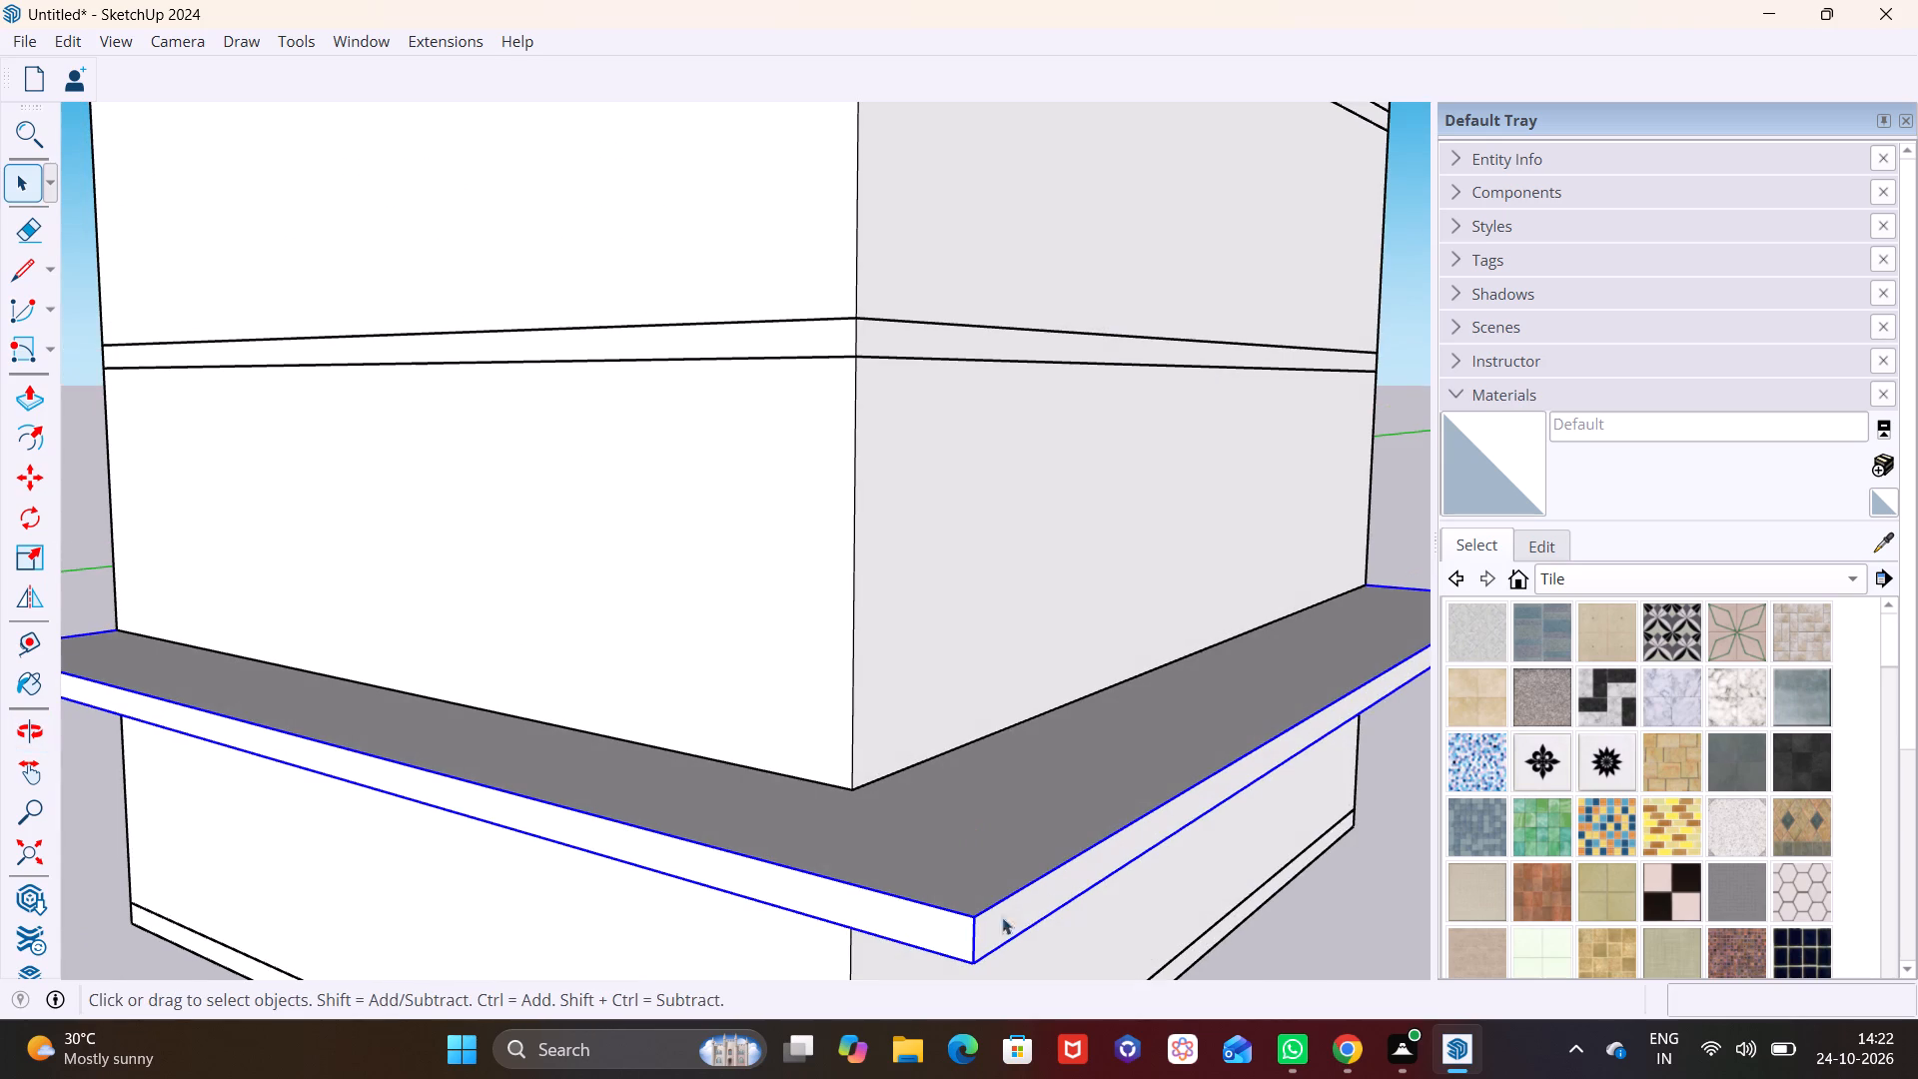
{"action": "double_click", "coordinate": [1031, 906]}
{"action": "left_click", "coordinate": [1078, 859]}
{"action": "left_click", "coordinate": [1072, 874]}
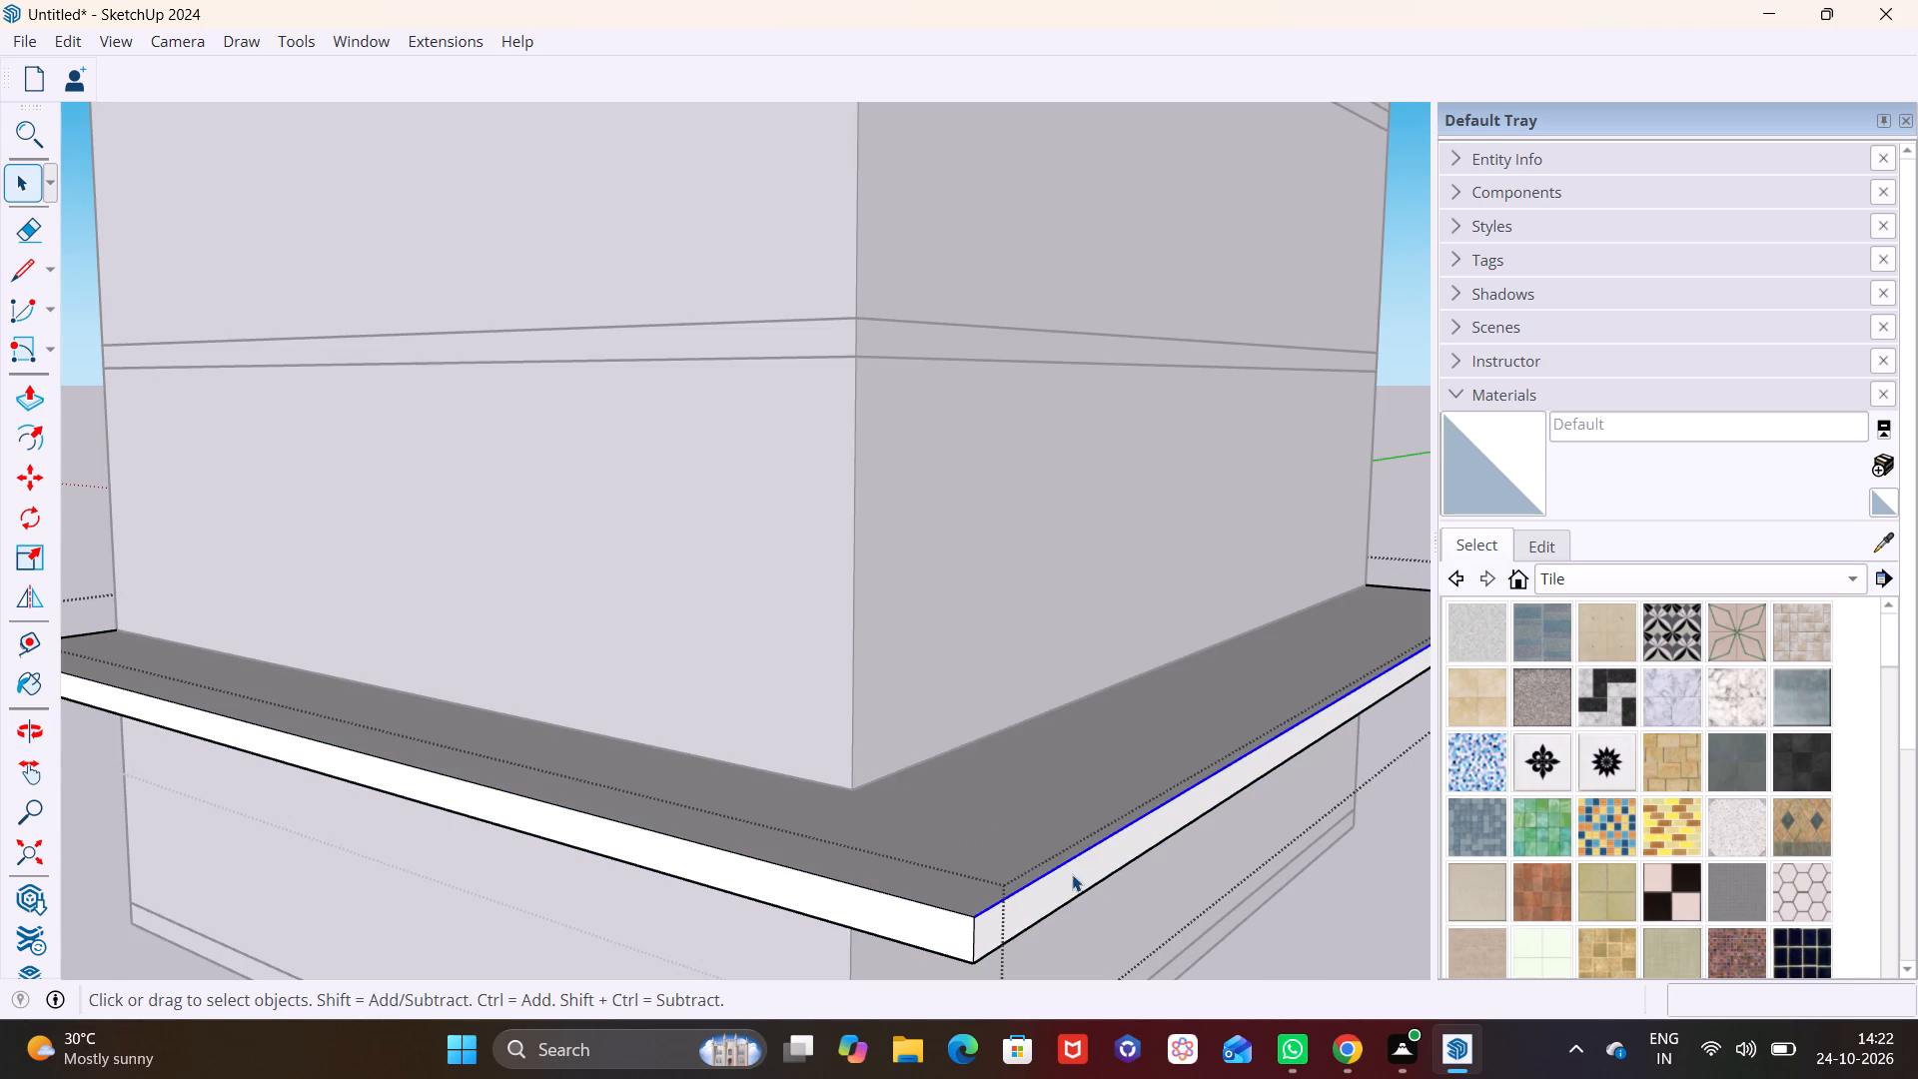
{"action": "left_click", "coordinate": [35, 406]}
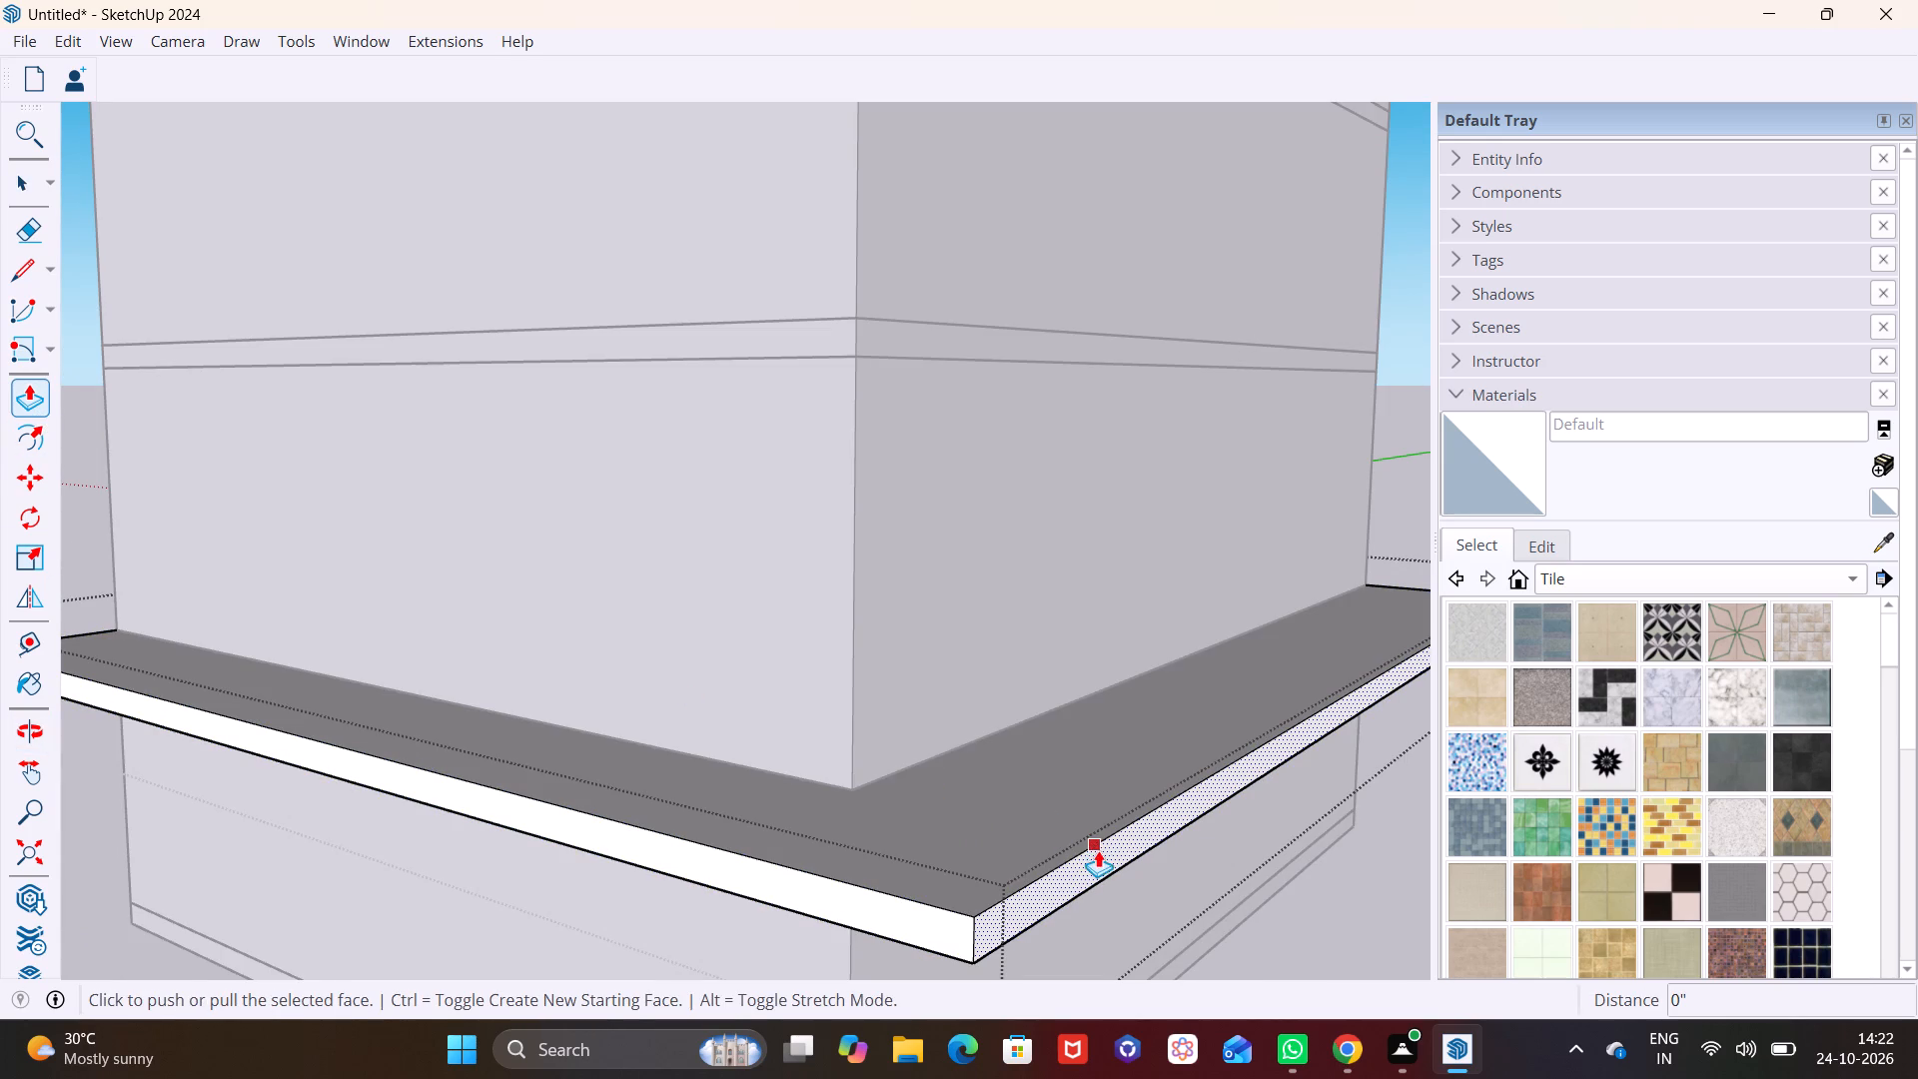
{"action": "left_click", "coordinate": [1098, 857]}
{"action": "left_click", "coordinate": [1052, 848]}
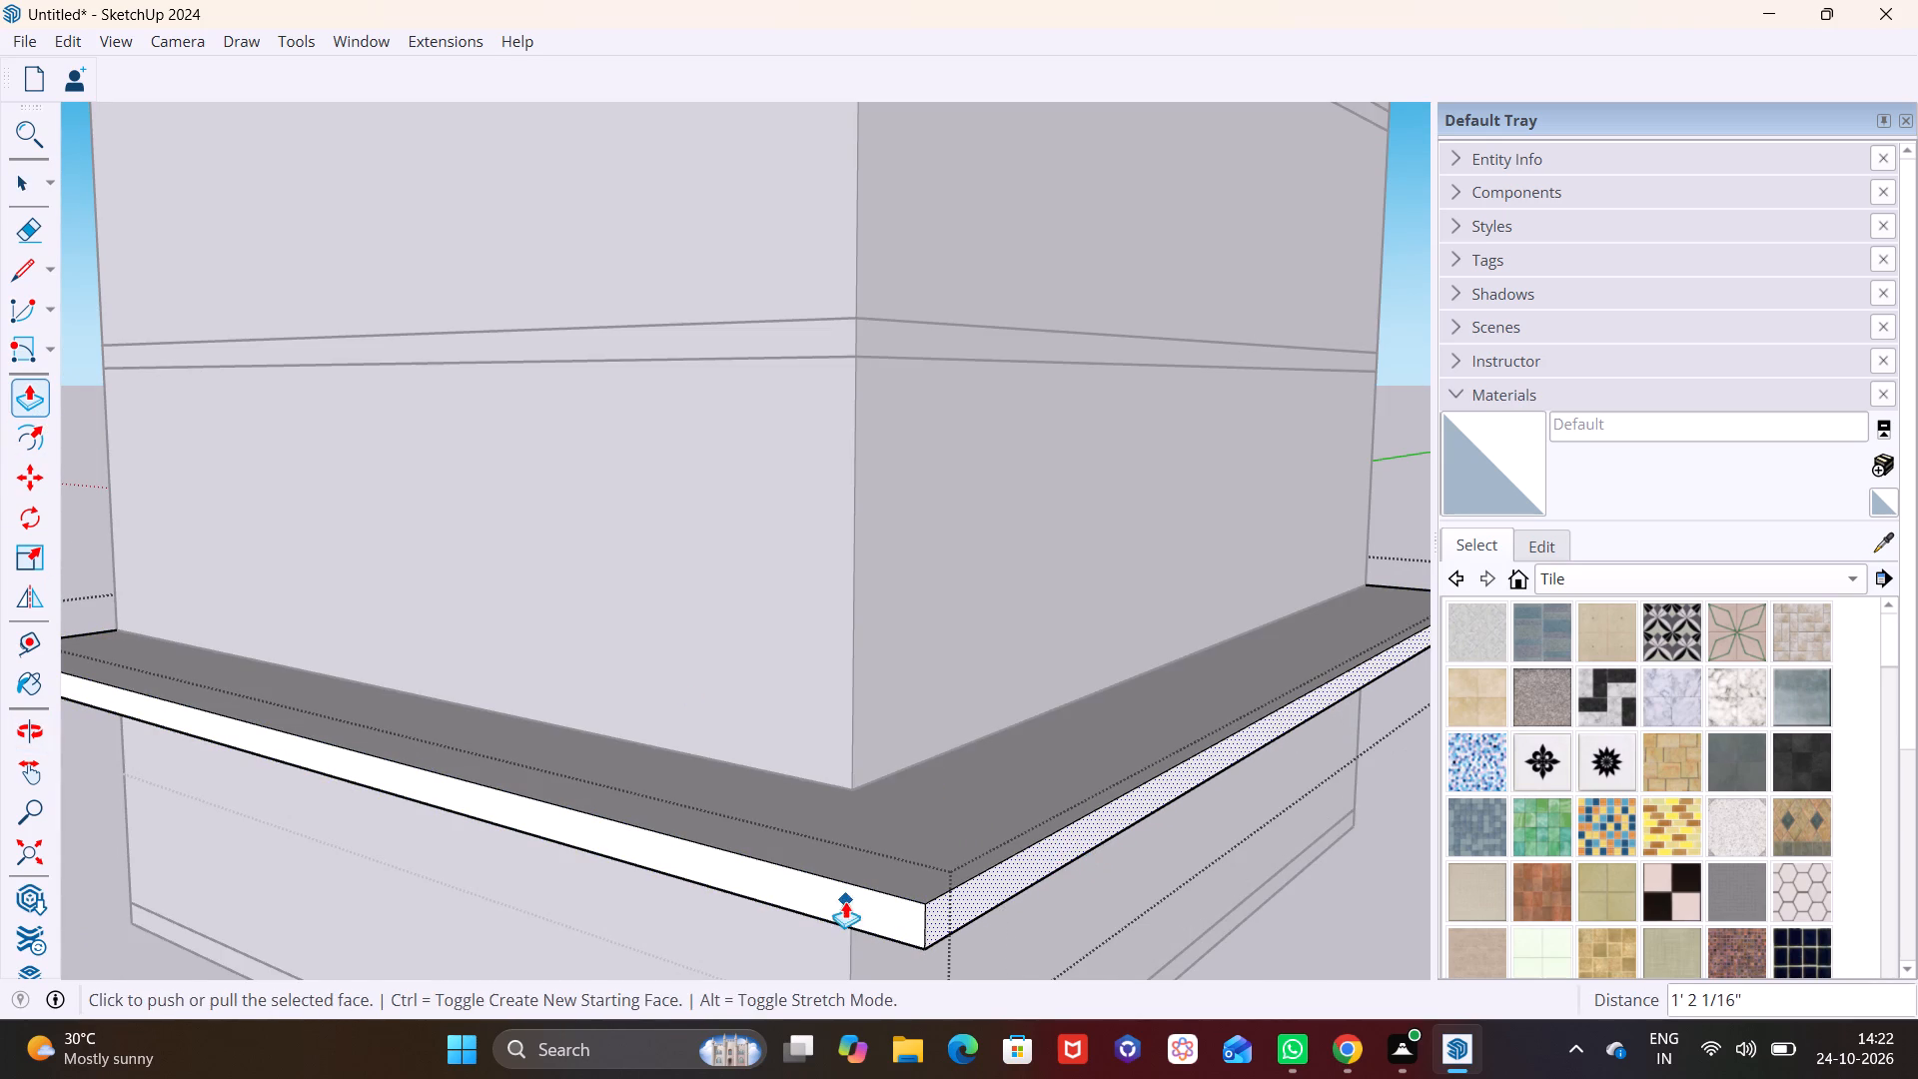
Push/Pull the front face of the overhanging slab slightly inward and finish editing the slab.
{"action": "key", "text": "space"}
{"action": "left_click", "coordinate": [843, 891]}
{"action": "left_click", "coordinate": [37, 406]}
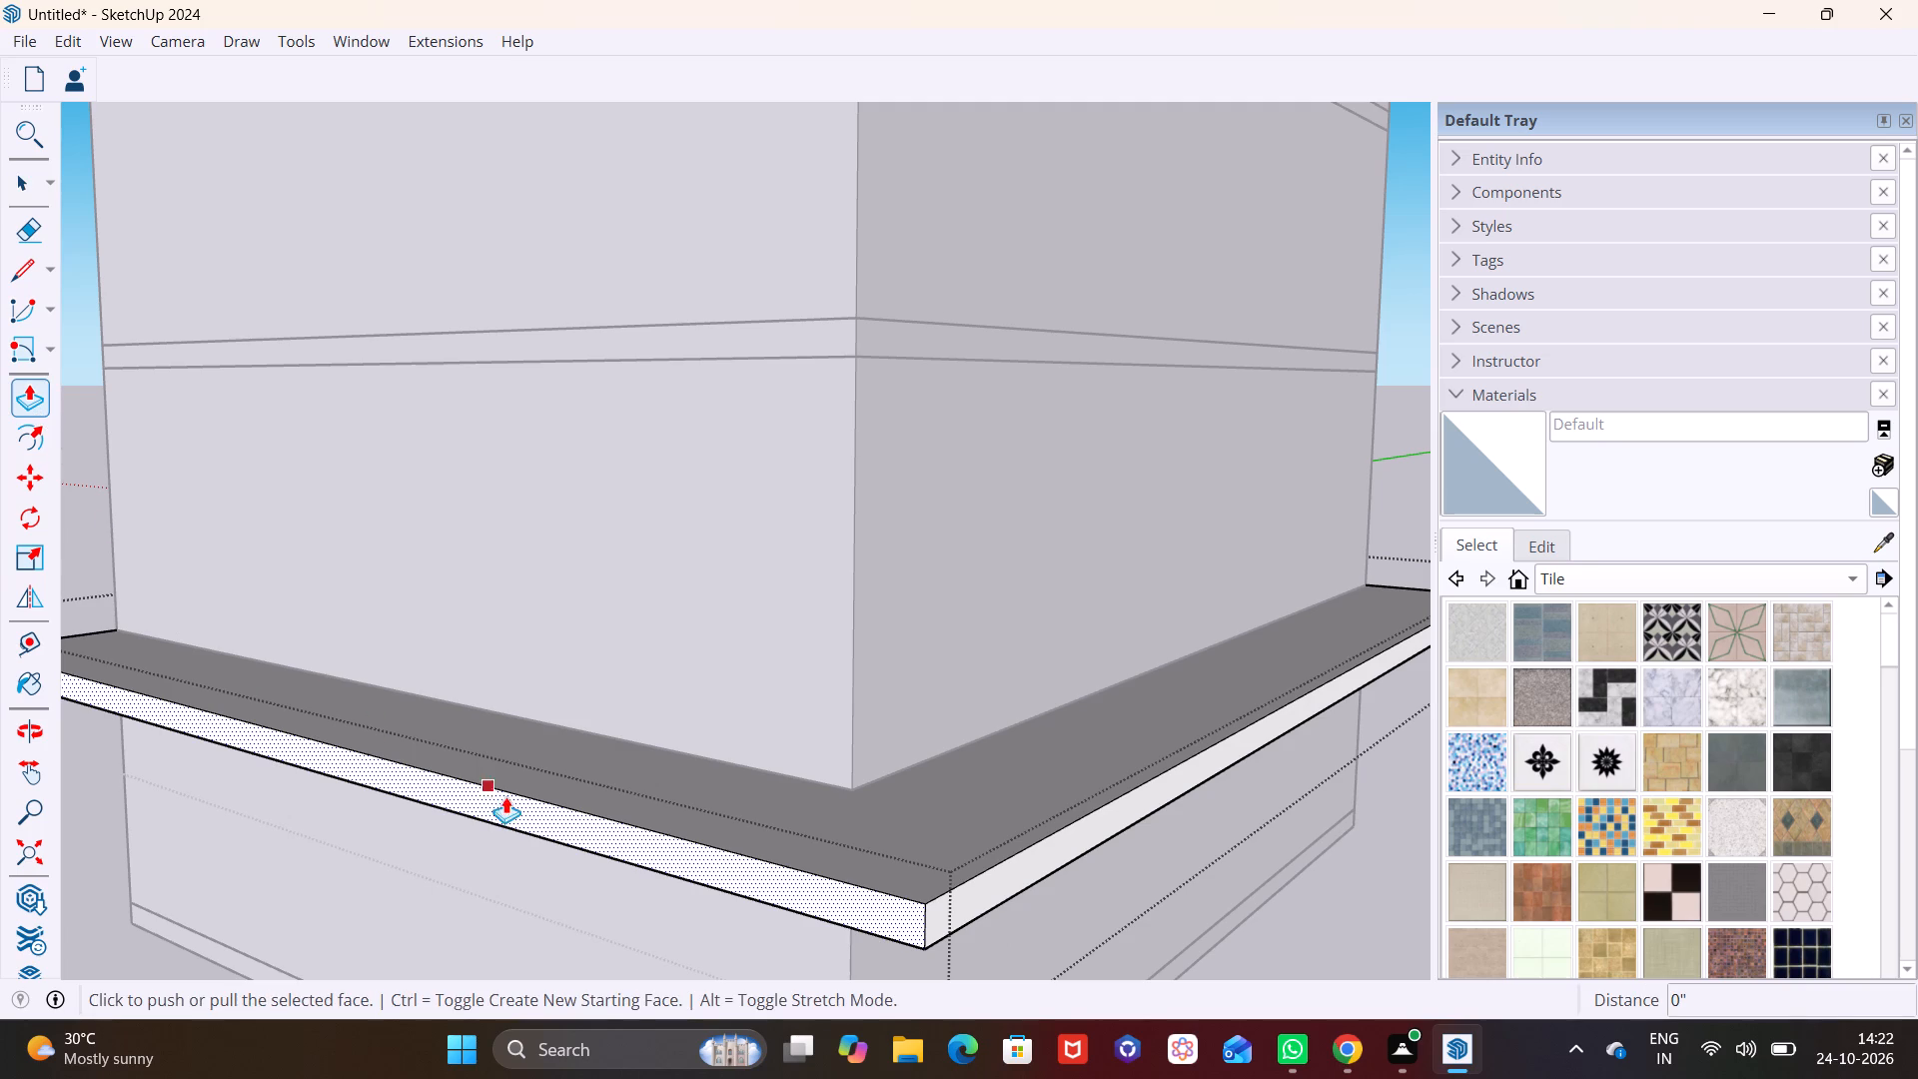
{"action": "left_click", "coordinate": [565, 812]}
{"action": "left_click", "coordinate": [585, 796]}
{"action": "key", "text": "space"}
{"action": "left_click", "coordinate": [1324, 927]}
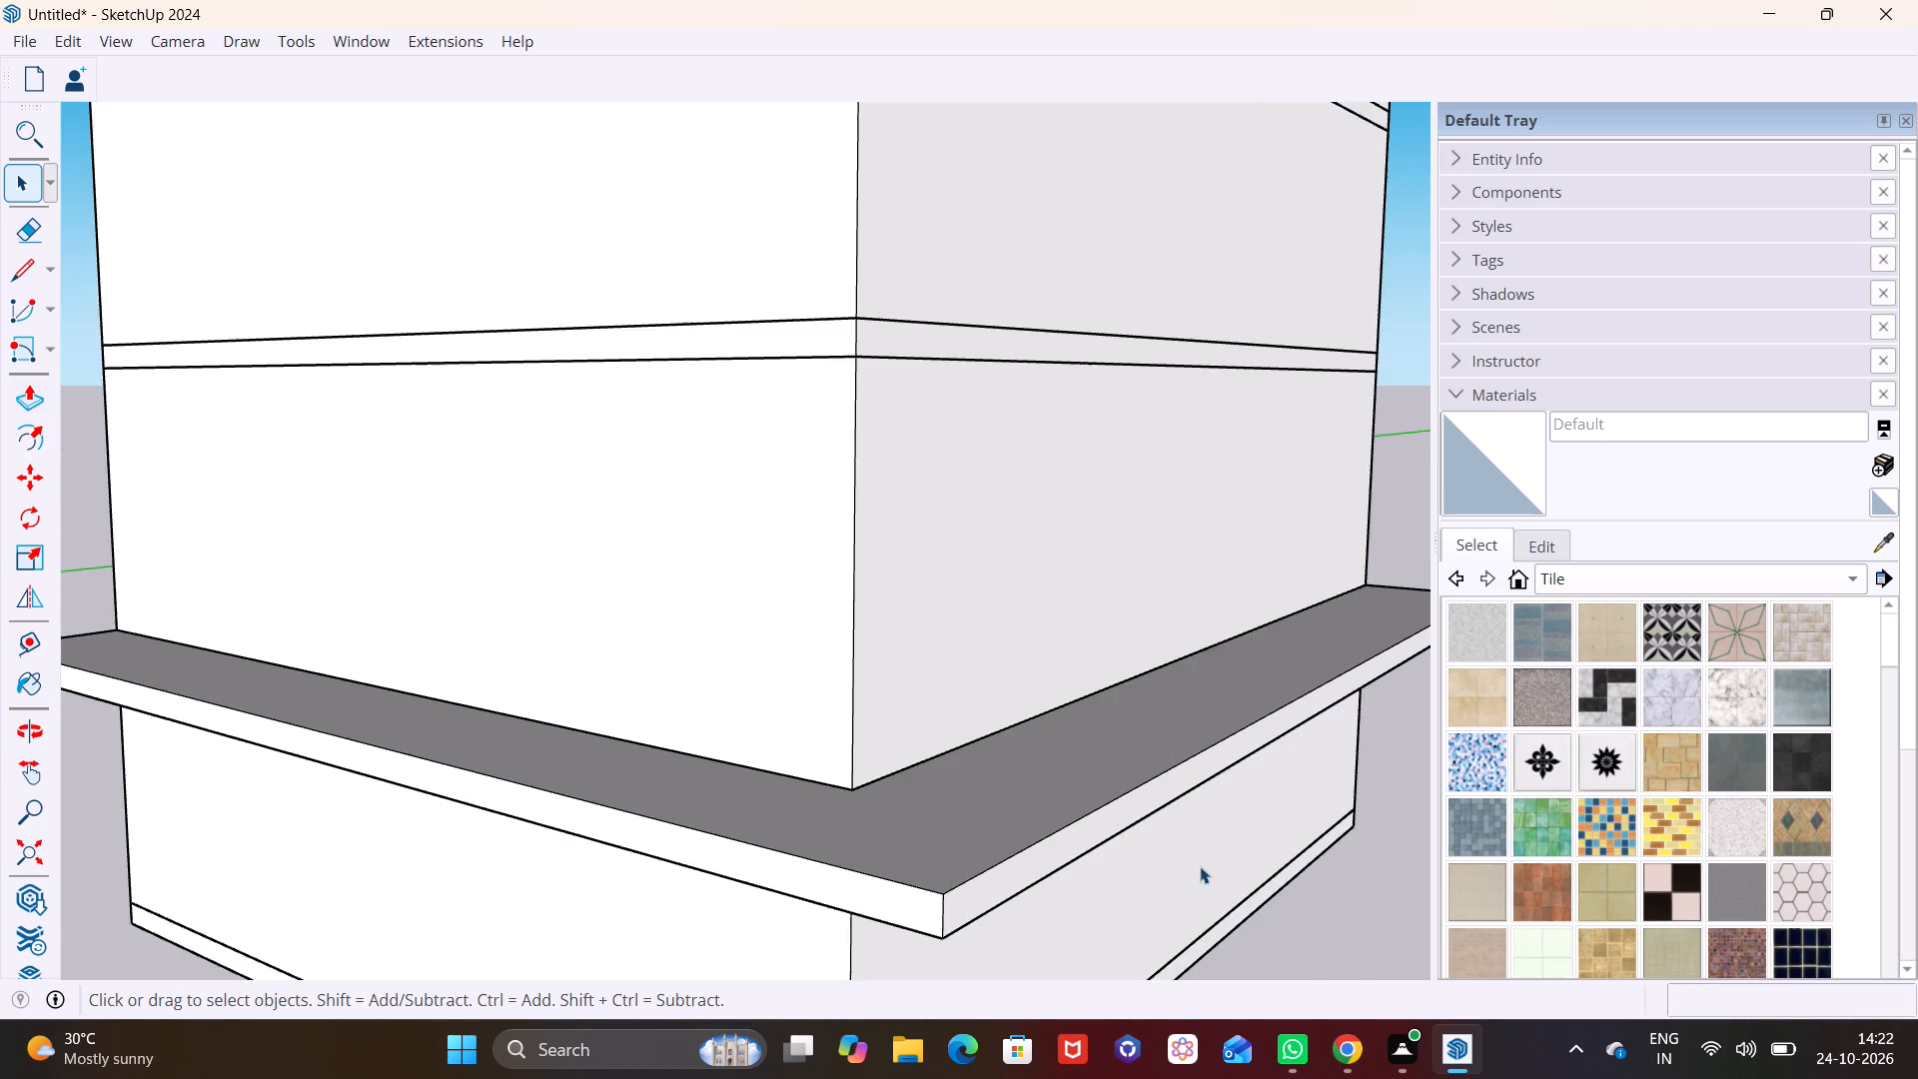
Compare the slab's front and side overhangs from around the building.
{"action": "scroll", "coordinate": [1196, 863], "scroll_direction": "down", "scroll_amount": 8}
{"action": "middle_click_drag", "start_coordinate": [1119, 919], "coordinate": [1252, 831]}
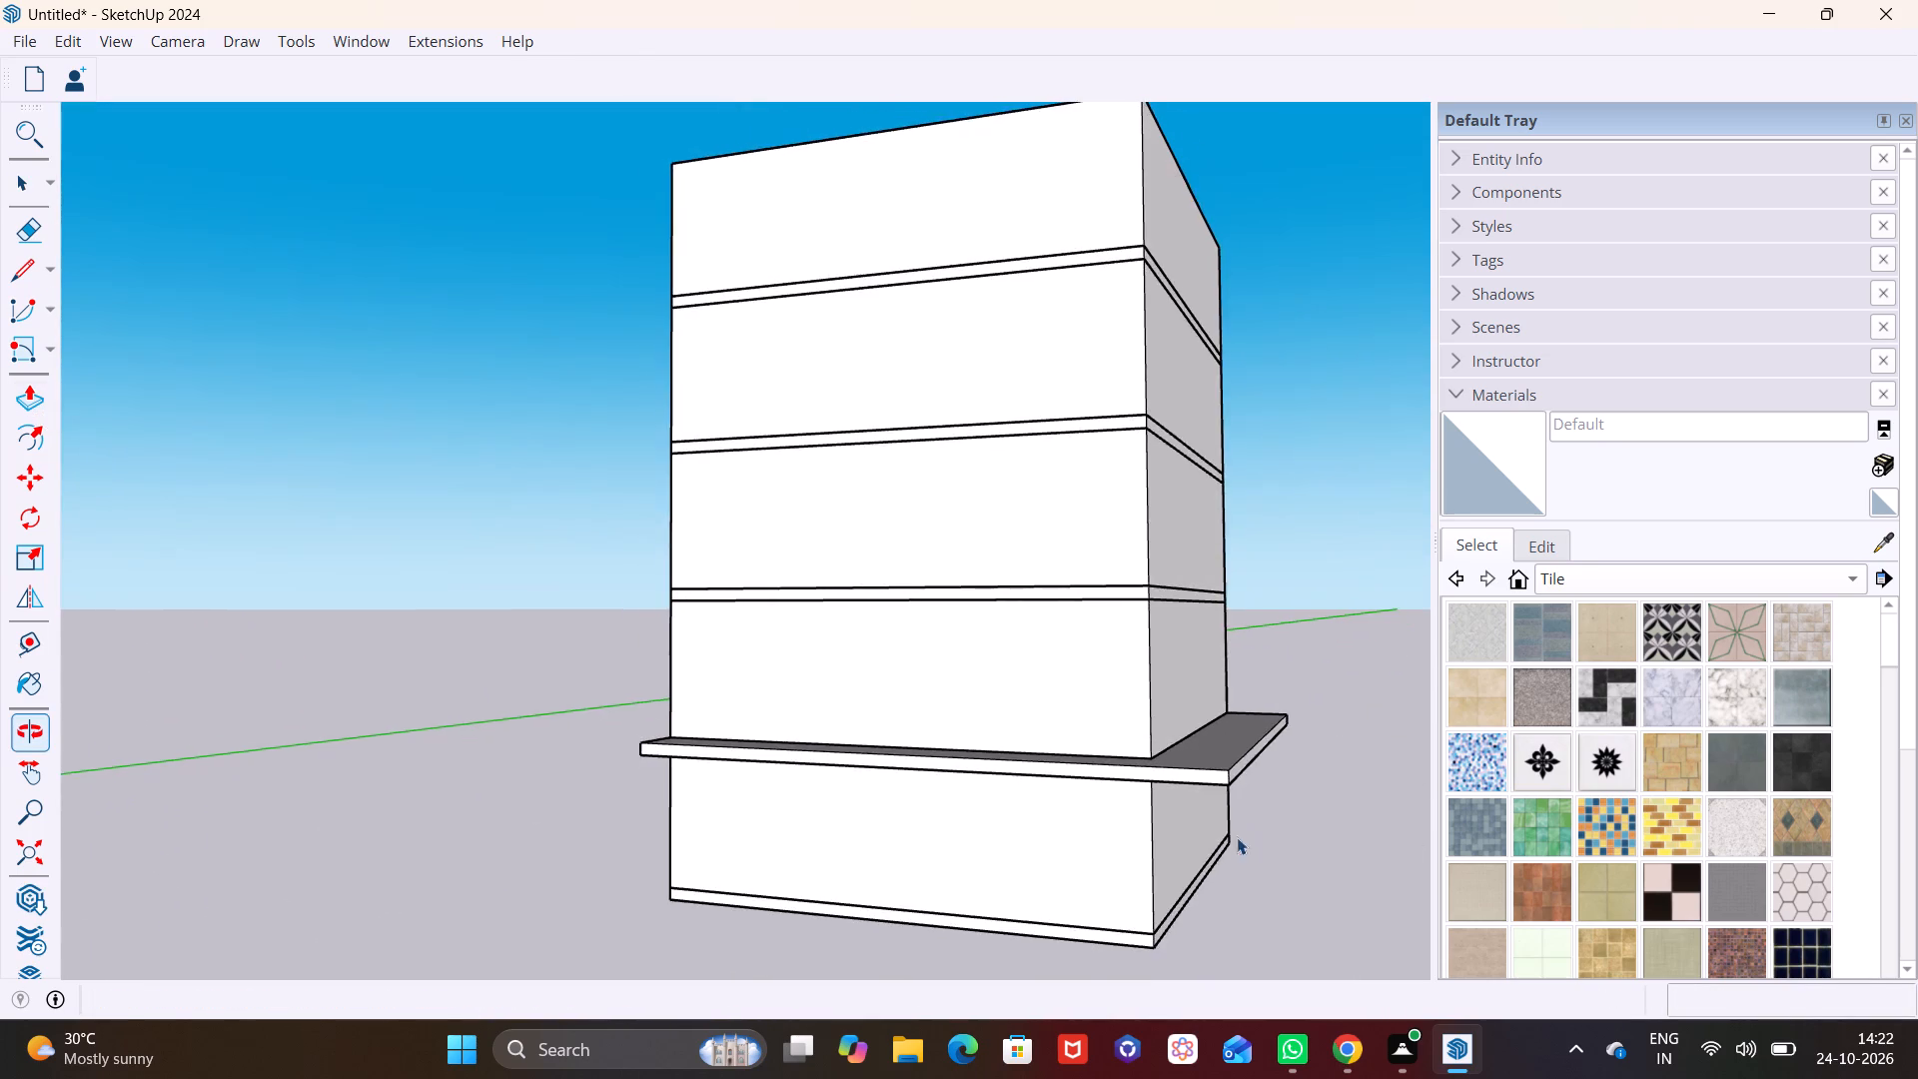
{"action": "scroll", "coordinate": [949, 801], "scroll_direction": "down", "scroll_amount": 2}
{"action": "middle_click_drag", "start_coordinate": [962, 805], "coordinate": [212, 788]}
{"action": "middle_click_drag", "start_coordinate": [618, 791], "coordinate": [621, 899]}
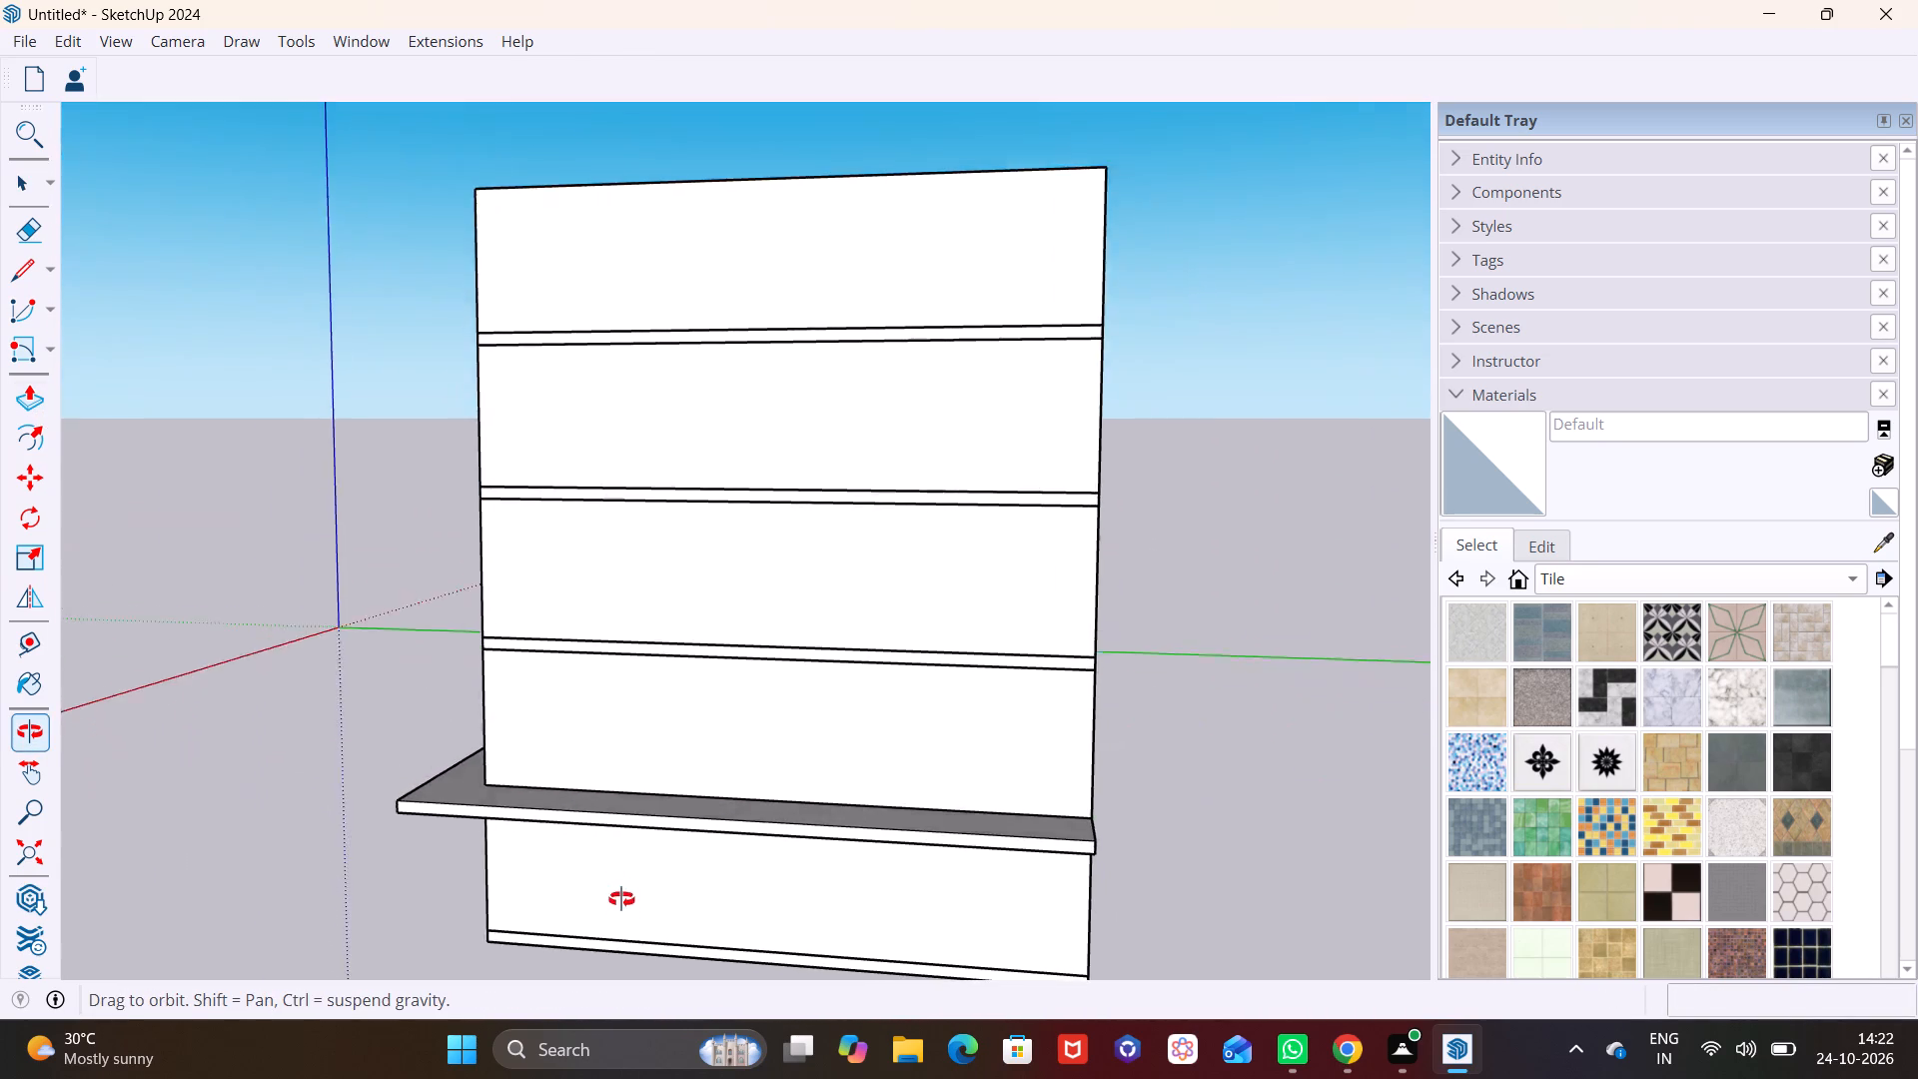
{"action": "middle_click_drag", "start_coordinate": [621, 899], "coordinate": [1171, 937]}
{"action": "scroll", "coordinate": [913, 796], "scroll_direction": "up", "scroll_amount": 4}
{"action": "middle_click_drag", "start_coordinate": [859, 872], "coordinate": [1128, 897]}
{"action": "scroll", "coordinate": [1105, 890], "scroll_direction": "up", "scroll_amount": 4}
{"action": "middle_click_drag", "start_coordinate": [1064, 897], "coordinate": [844, 790]}
{"action": "scroll", "coordinate": [841, 789], "scroll_direction": "up", "scroll_amount": 3}
Push/Pull the slab's side face inward again by about 10 1/2" and finish editing the slab.
{"action": "triple_click", "coordinate": [778, 747]}
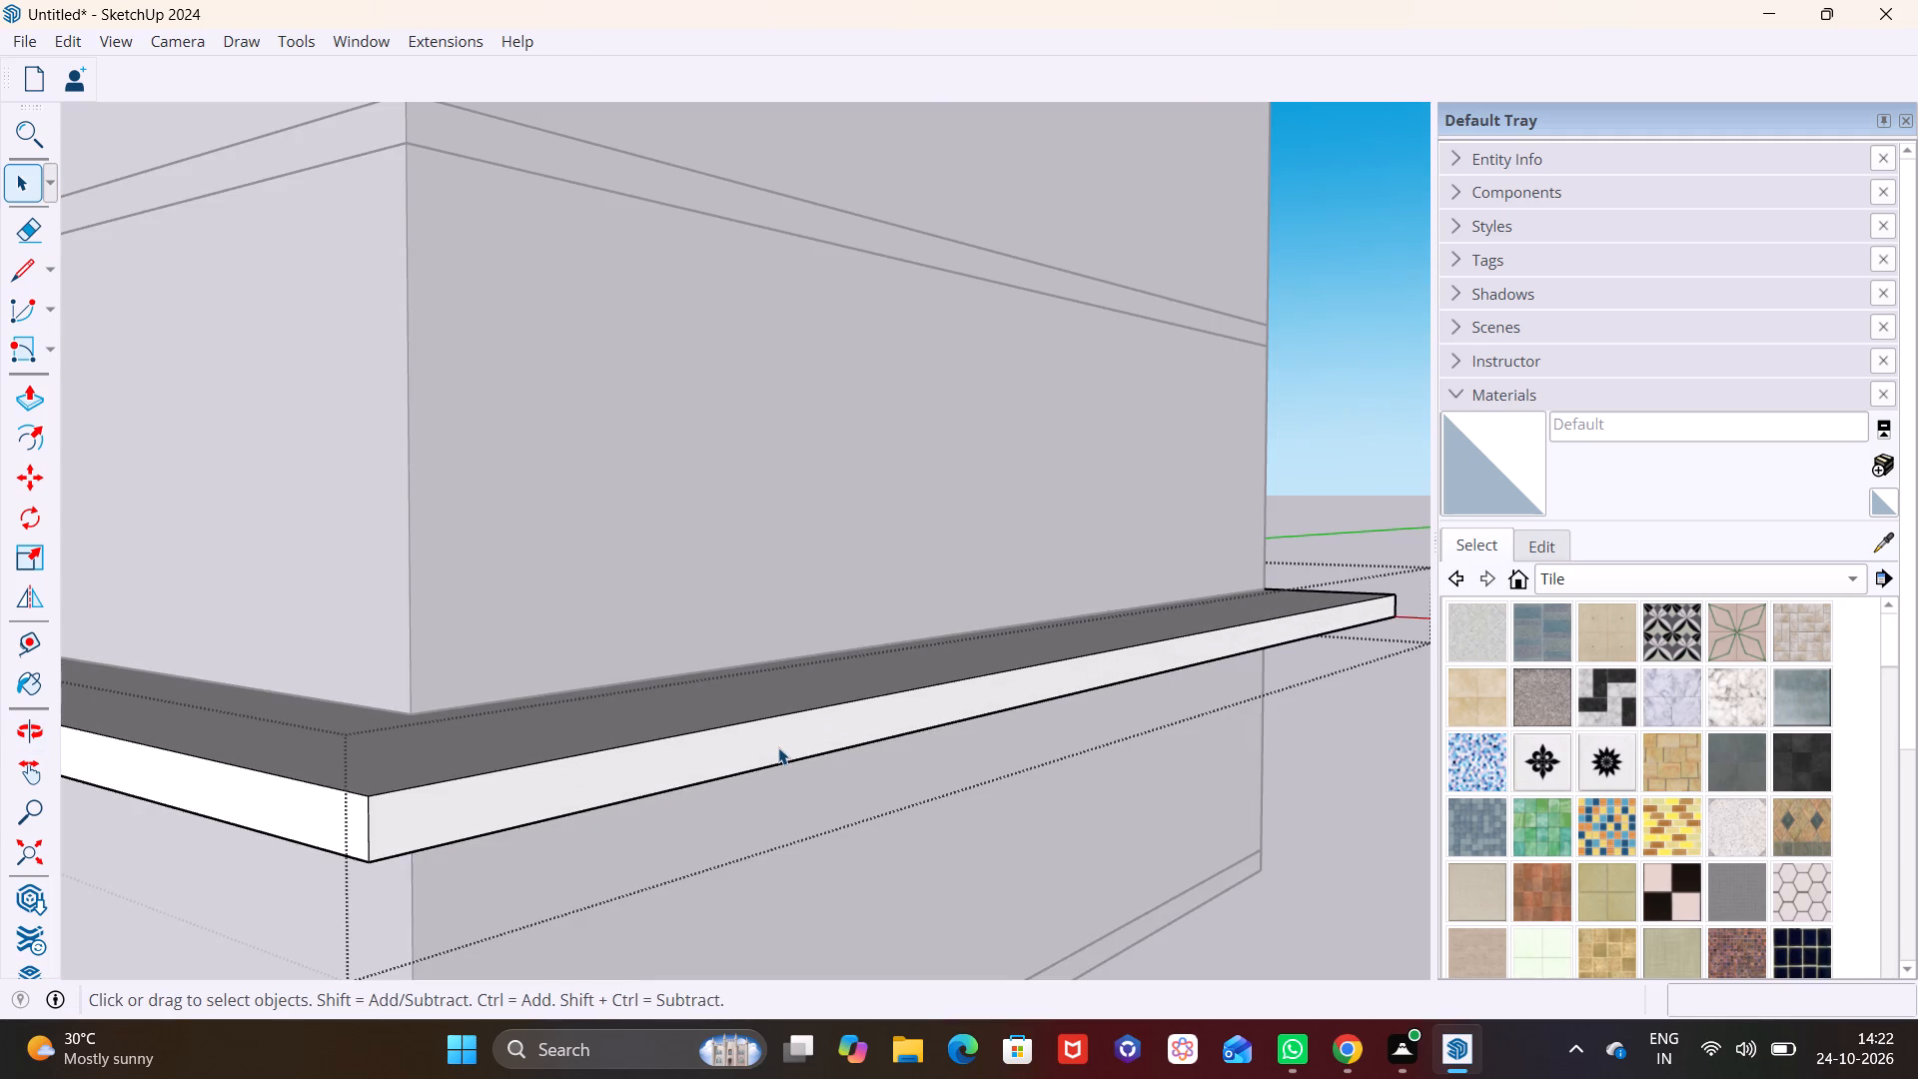
{"action": "left_click", "coordinate": [778, 747]}
{"action": "left_click", "coordinate": [711, 746]}
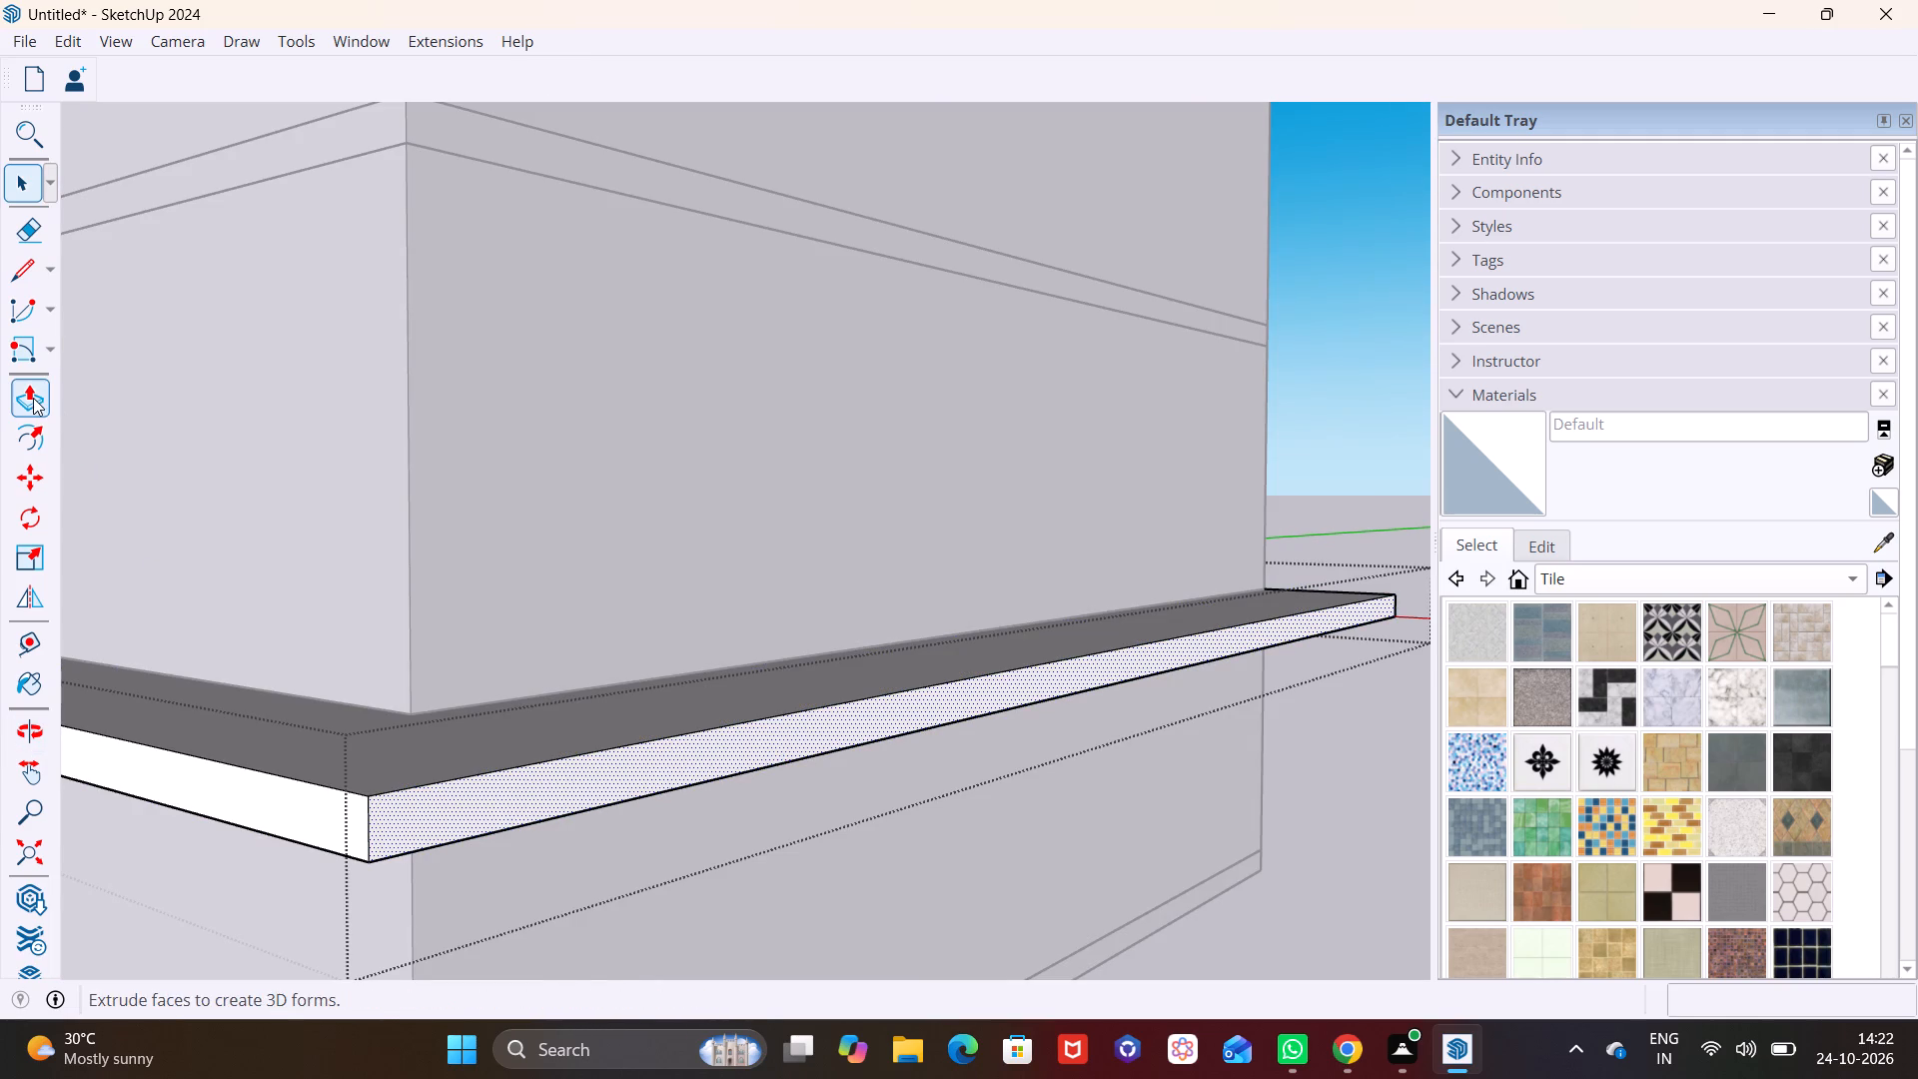
{"action": "left_click", "coordinate": [32, 397]}
{"action": "left_click", "coordinate": [629, 775]}
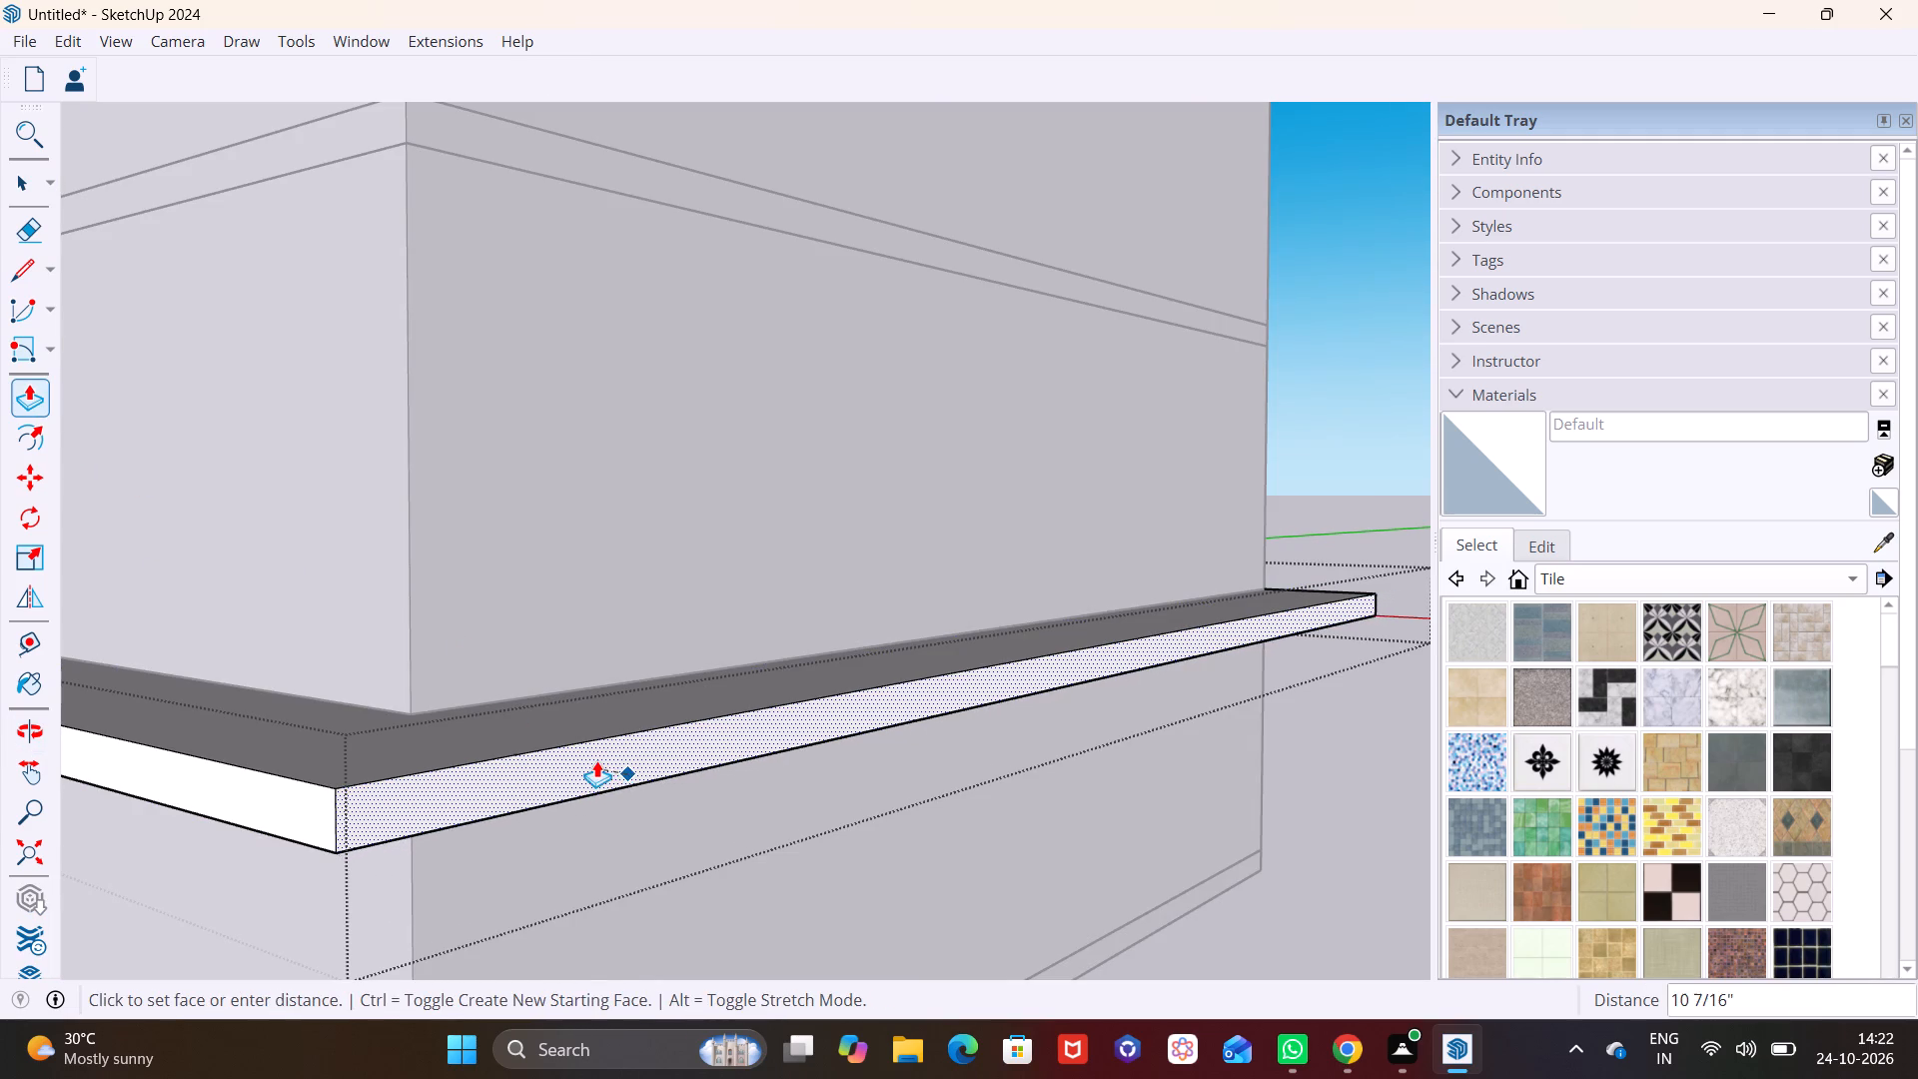
{"action": "left_click", "coordinate": [596, 760]}
{"action": "key", "text": "space"}
{"action": "left_click", "coordinate": [1309, 836]}
Examine the adjusted overhang against the whole building from above and around its corners.
{"action": "scroll", "coordinate": [503, 663], "scroll_direction": "down", "scroll_amount": 3}
{"action": "middle_click_drag", "start_coordinate": [508, 714], "coordinate": [579, 884]}
{"action": "scroll", "coordinate": [525, 788], "scroll_direction": "down", "scroll_amount": 1}
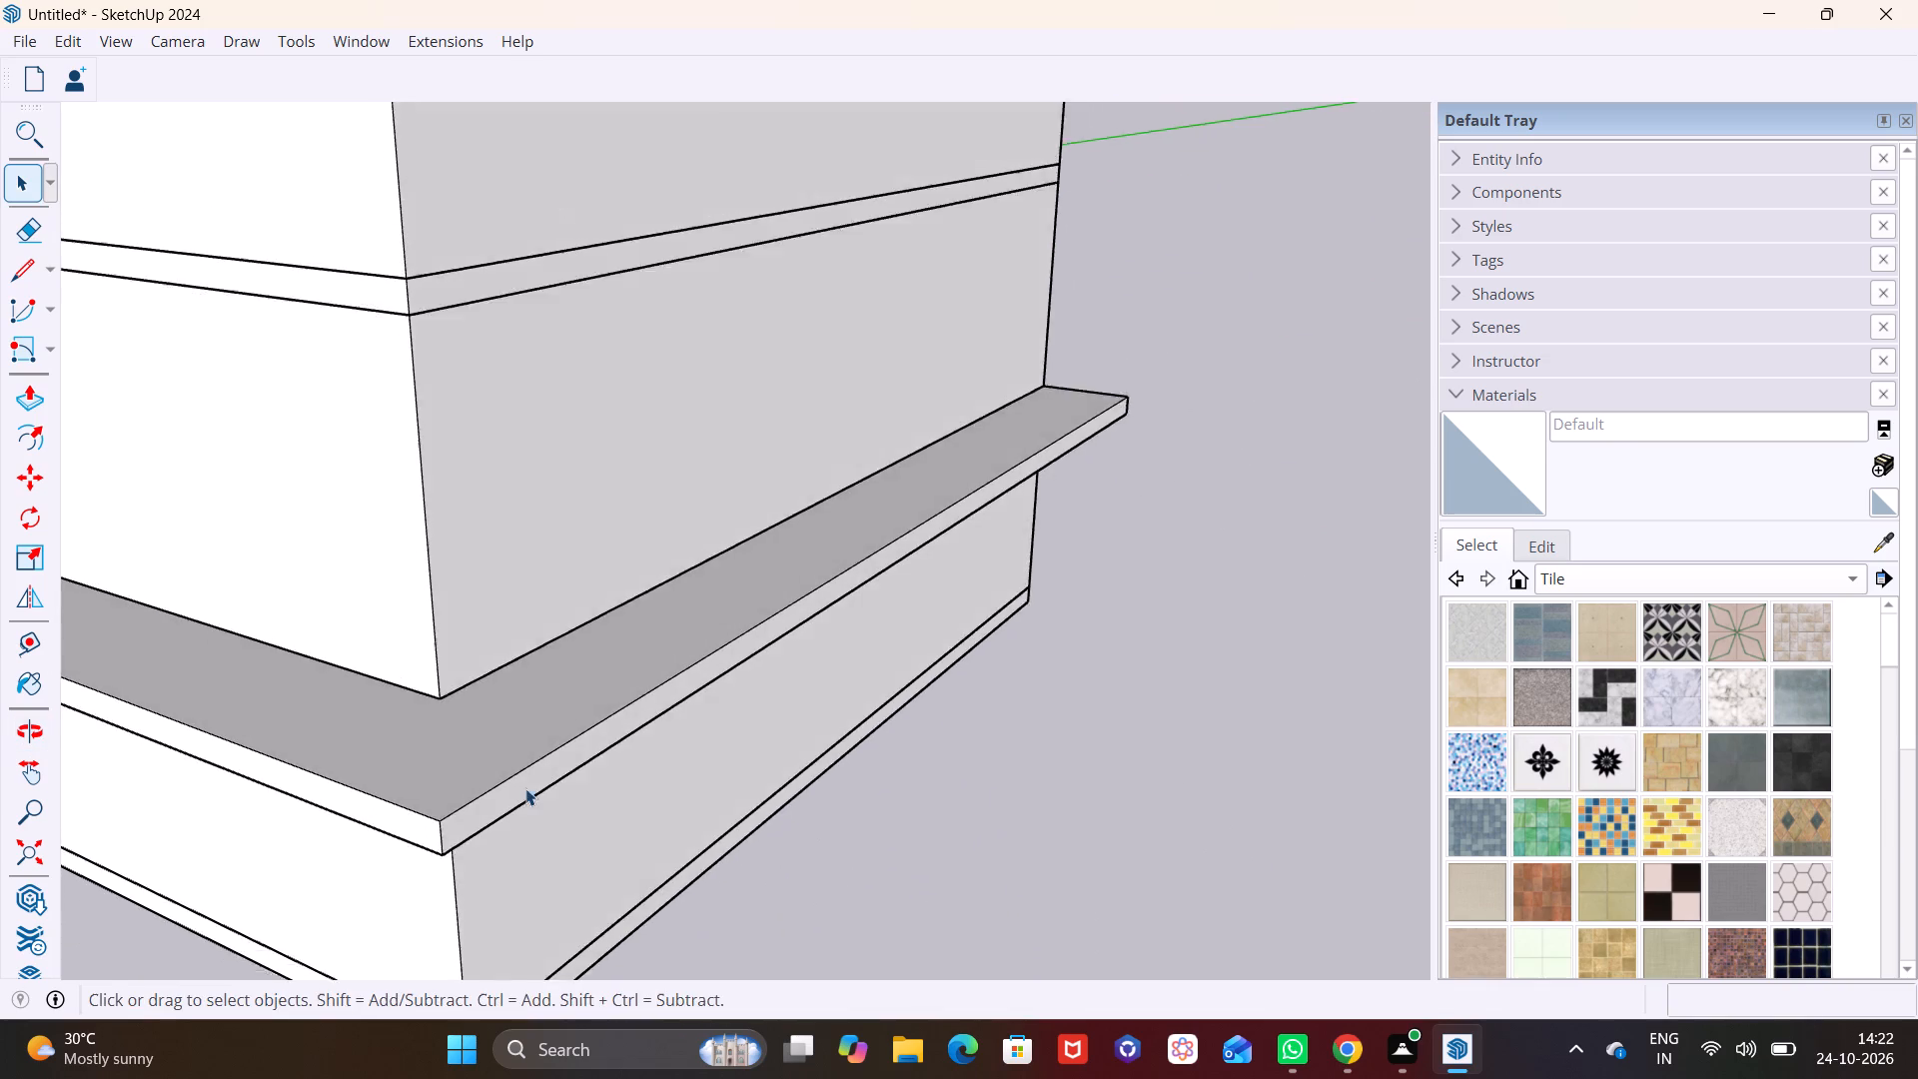
{"action": "scroll", "coordinate": [525, 788], "scroll_direction": "down", "scroll_amount": 5}
{"action": "middle_click_drag", "start_coordinate": [586, 801], "coordinate": [1105, 851], "text": "shift"}
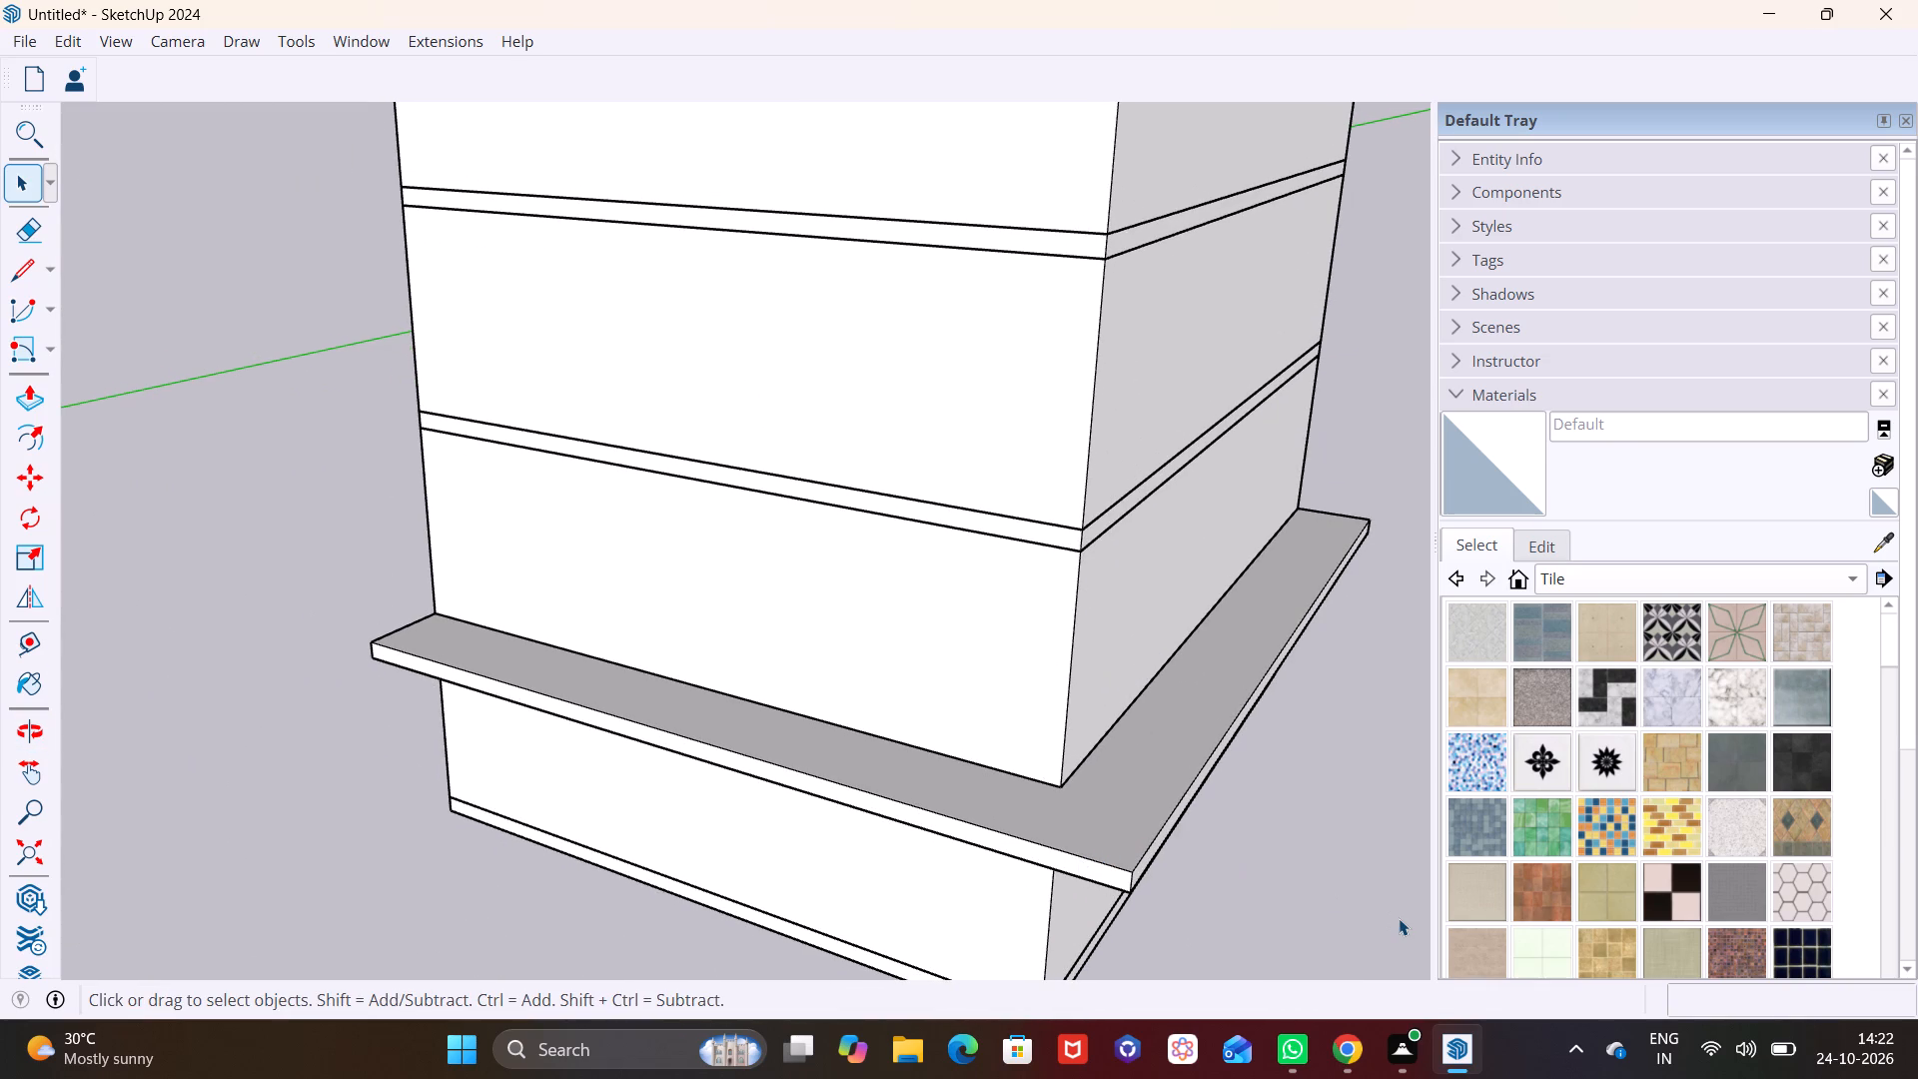
{"action": "scroll", "coordinate": [1800, 1072], "scroll_direction": "down", "scroll_amount": 8}
{"action": "scroll", "coordinate": [1108, 690], "scroll_direction": "down", "scroll_amount": 2}
{"action": "middle_click_drag", "start_coordinate": [1097, 715], "coordinate": [1040, 652]}
{"action": "middle_click_drag", "start_coordinate": [1777, 1022], "coordinate": [1747, 1007]}
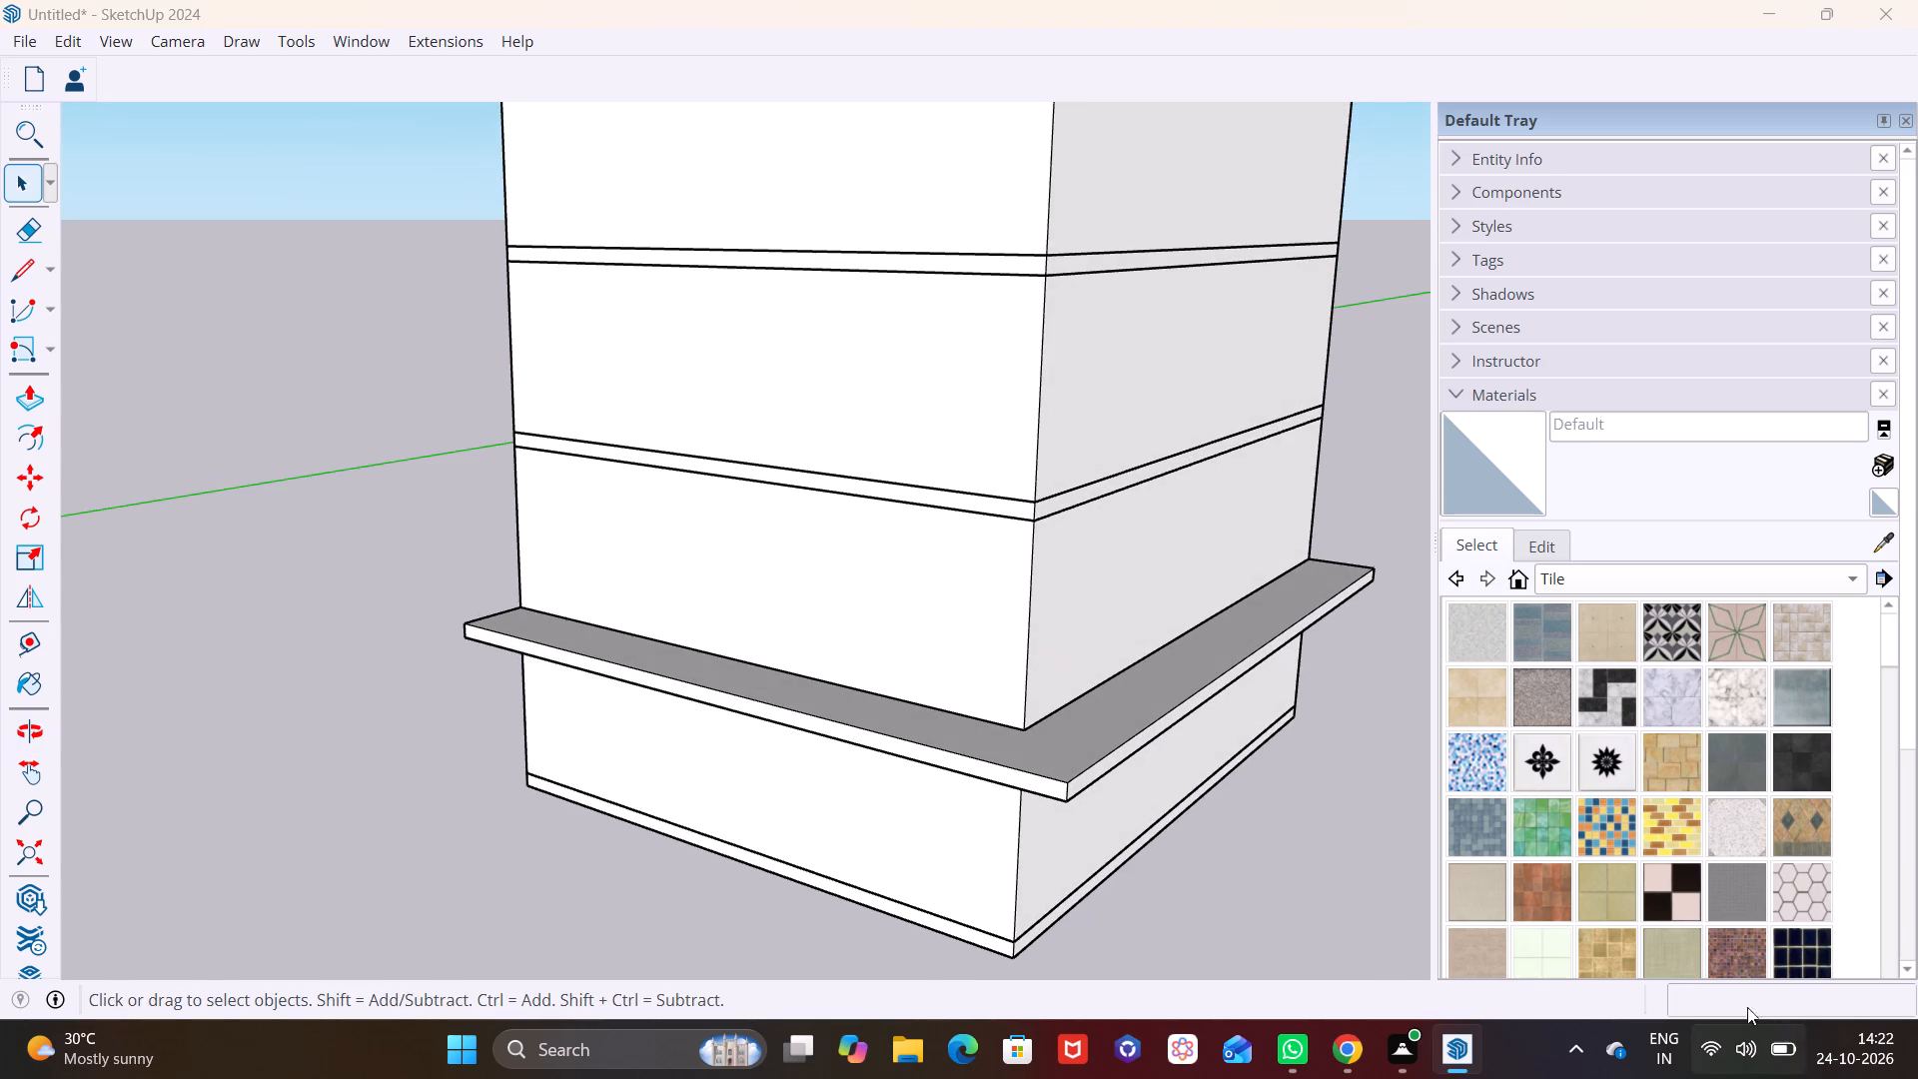
{"action": "middle_click_drag", "start_coordinate": [1747, 1007], "coordinate": [1599, 906]}
{"action": "scroll", "coordinate": [1917, 1078], "scroll_direction": "down", "scroll_amount": 5}
{"action": "middle_click_drag", "start_coordinate": [1764, 978], "coordinate": [1650, 912]}
{"action": "middle_click_drag", "start_coordinate": [1333, 843], "coordinate": [1116, 670]}
{"action": "scroll", "coordinate": [1103, 679], "scroll_direction": "down", "scroll_amount": 5}
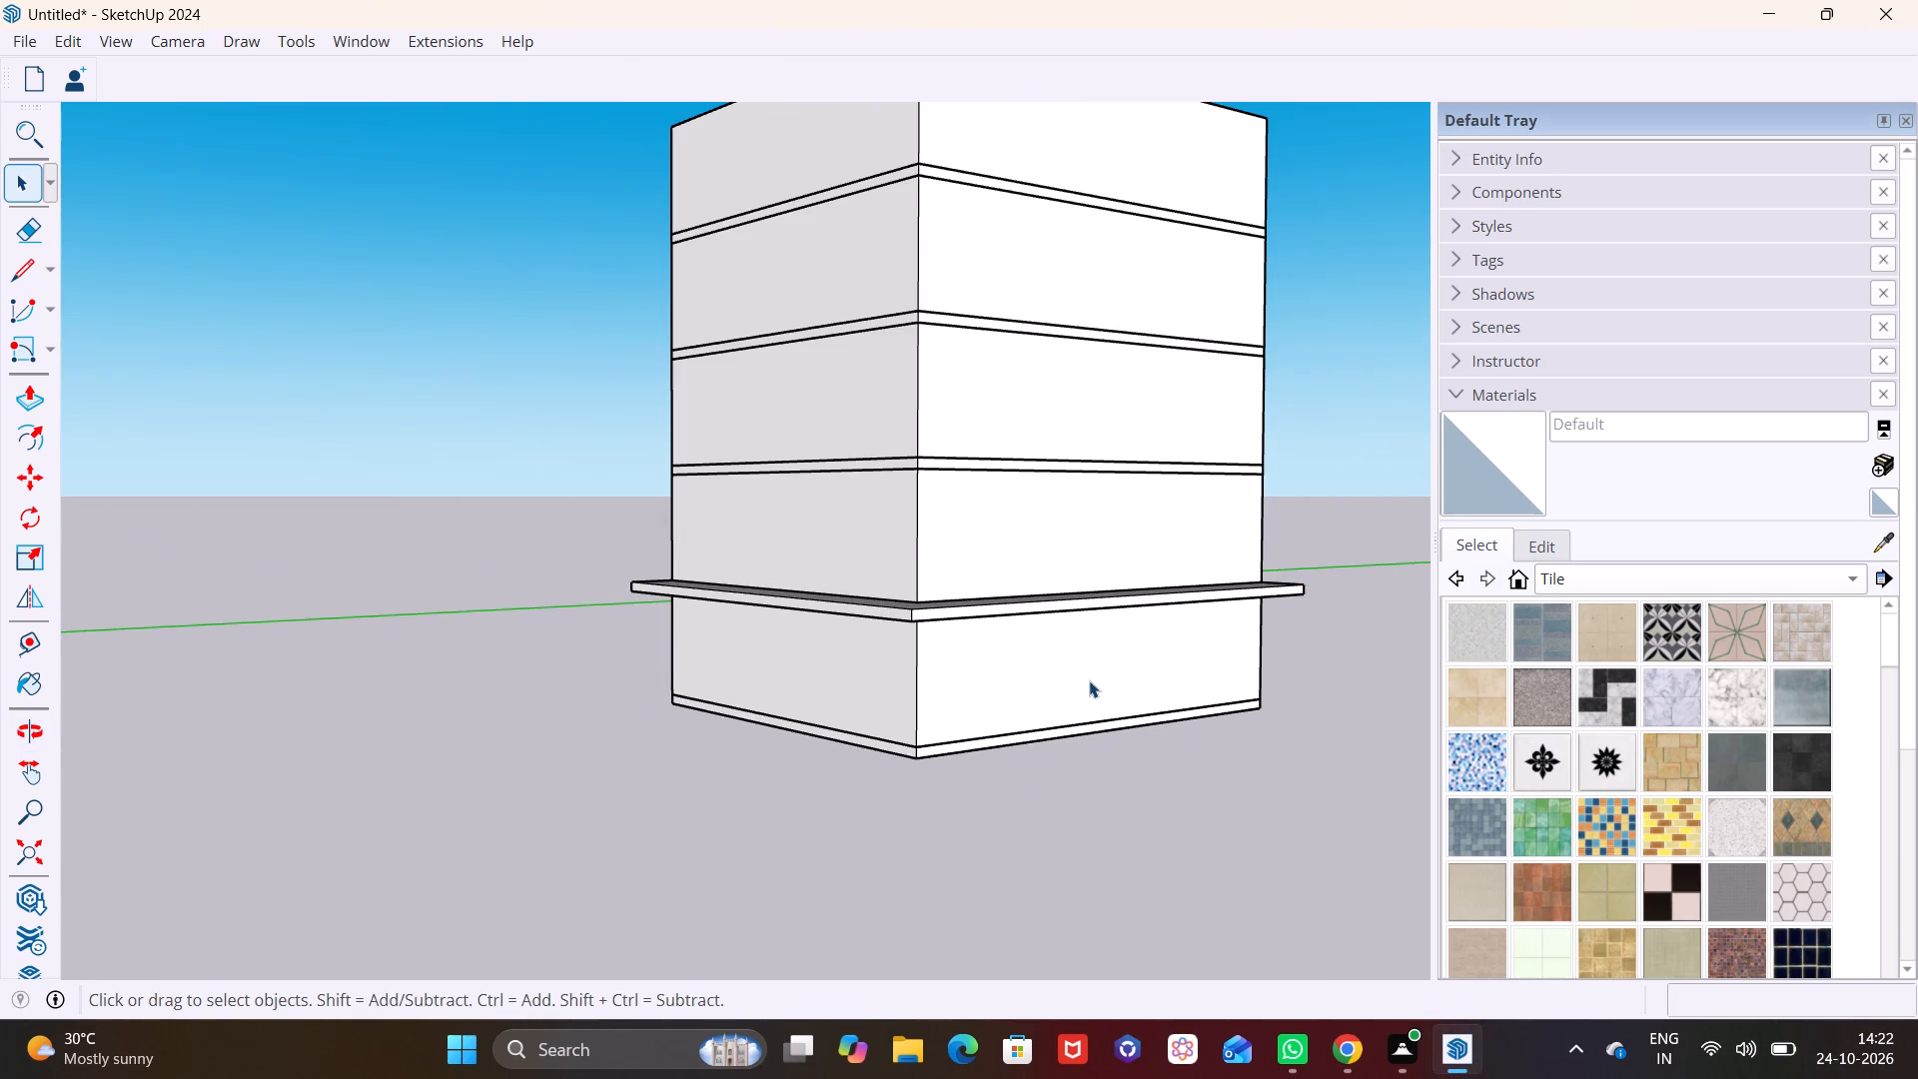
Draw a vertical line about 11' 8" high near the corner of the ground-floor wall, from its base edge to the overhanging slab's underside.
{"action": "middle_click_drag", "start_coordinate": [894, 739], "coordinate": [1050, 755]}
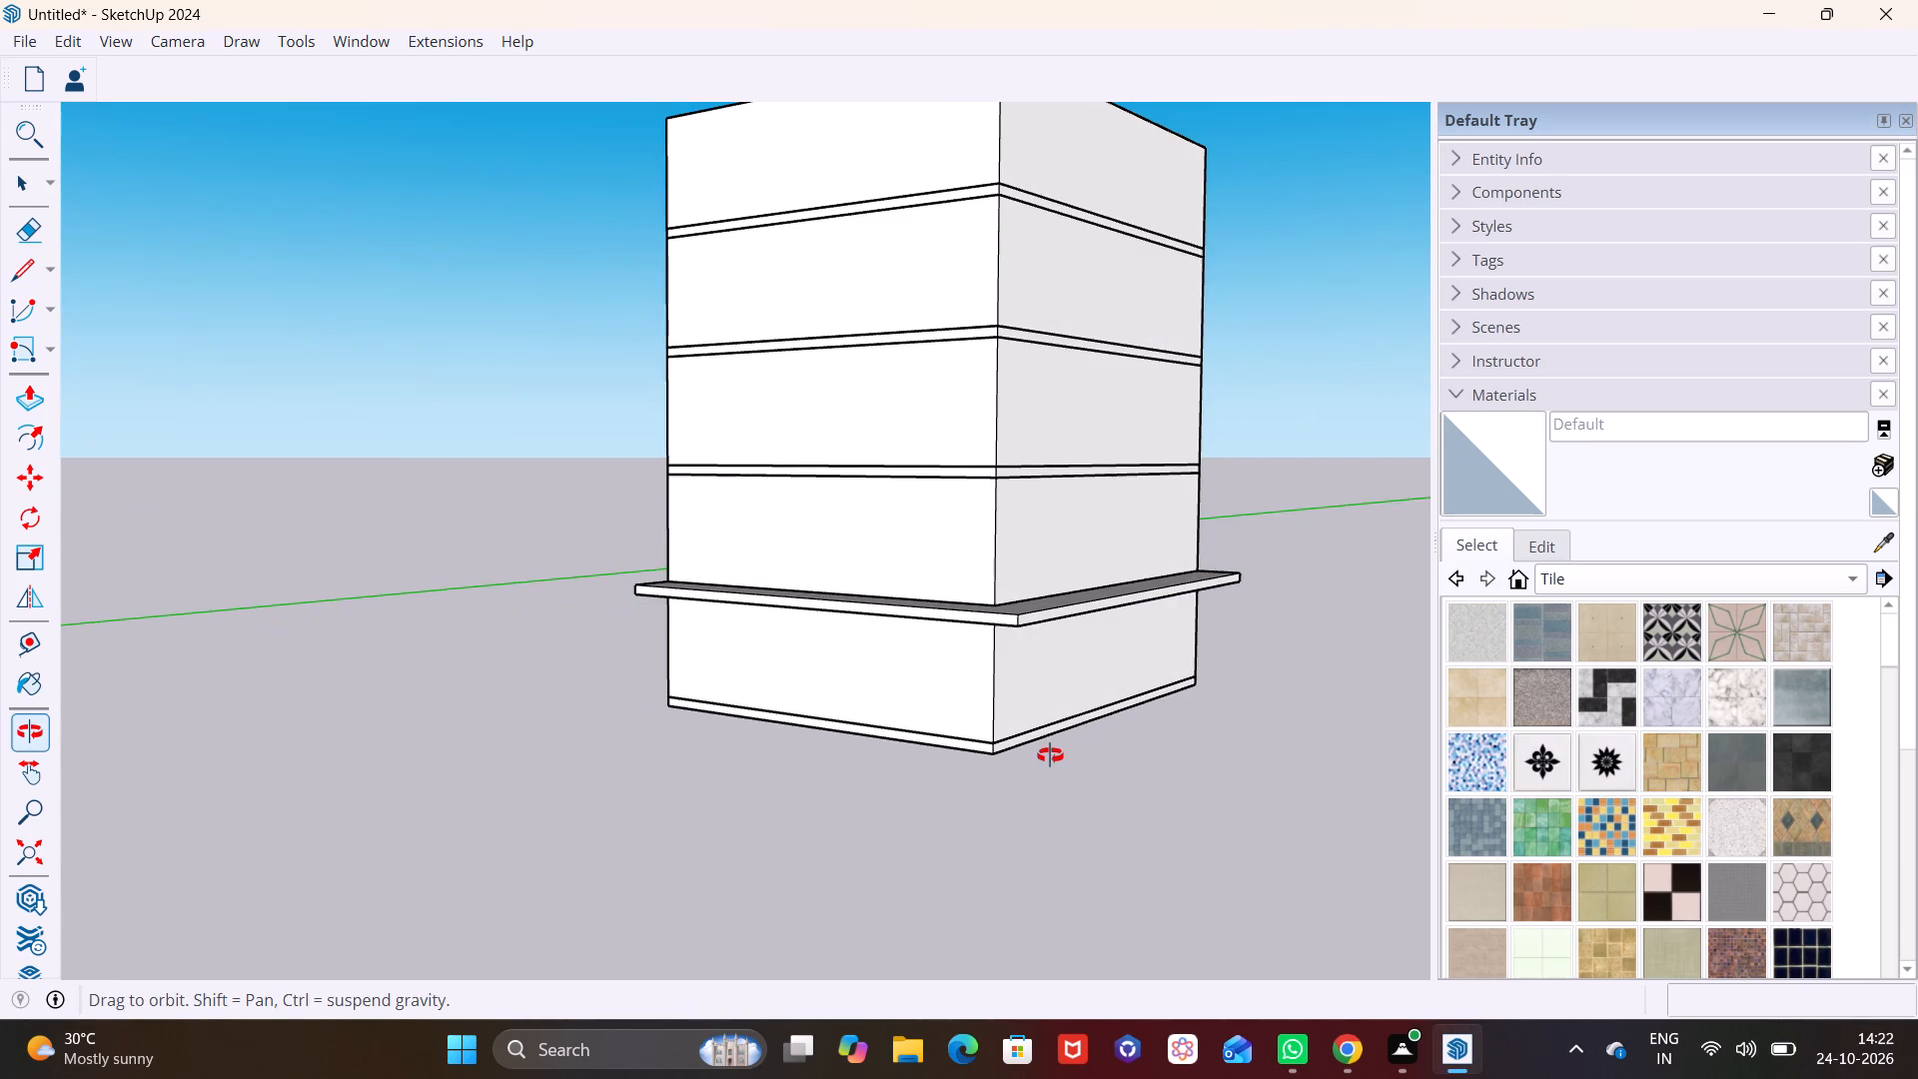
{"action": "middle_click_drag", "start_coordinate": [1050, 755], "coordinate": [874, 741]}
{"action": "scroll", "coordinate": [895, 649], "scroll_direction": "up", "scroll_amount": 8}
{"action": "middle_click_drag", "start_coordinate": [947, 659], "coordinate": [824, 578]}
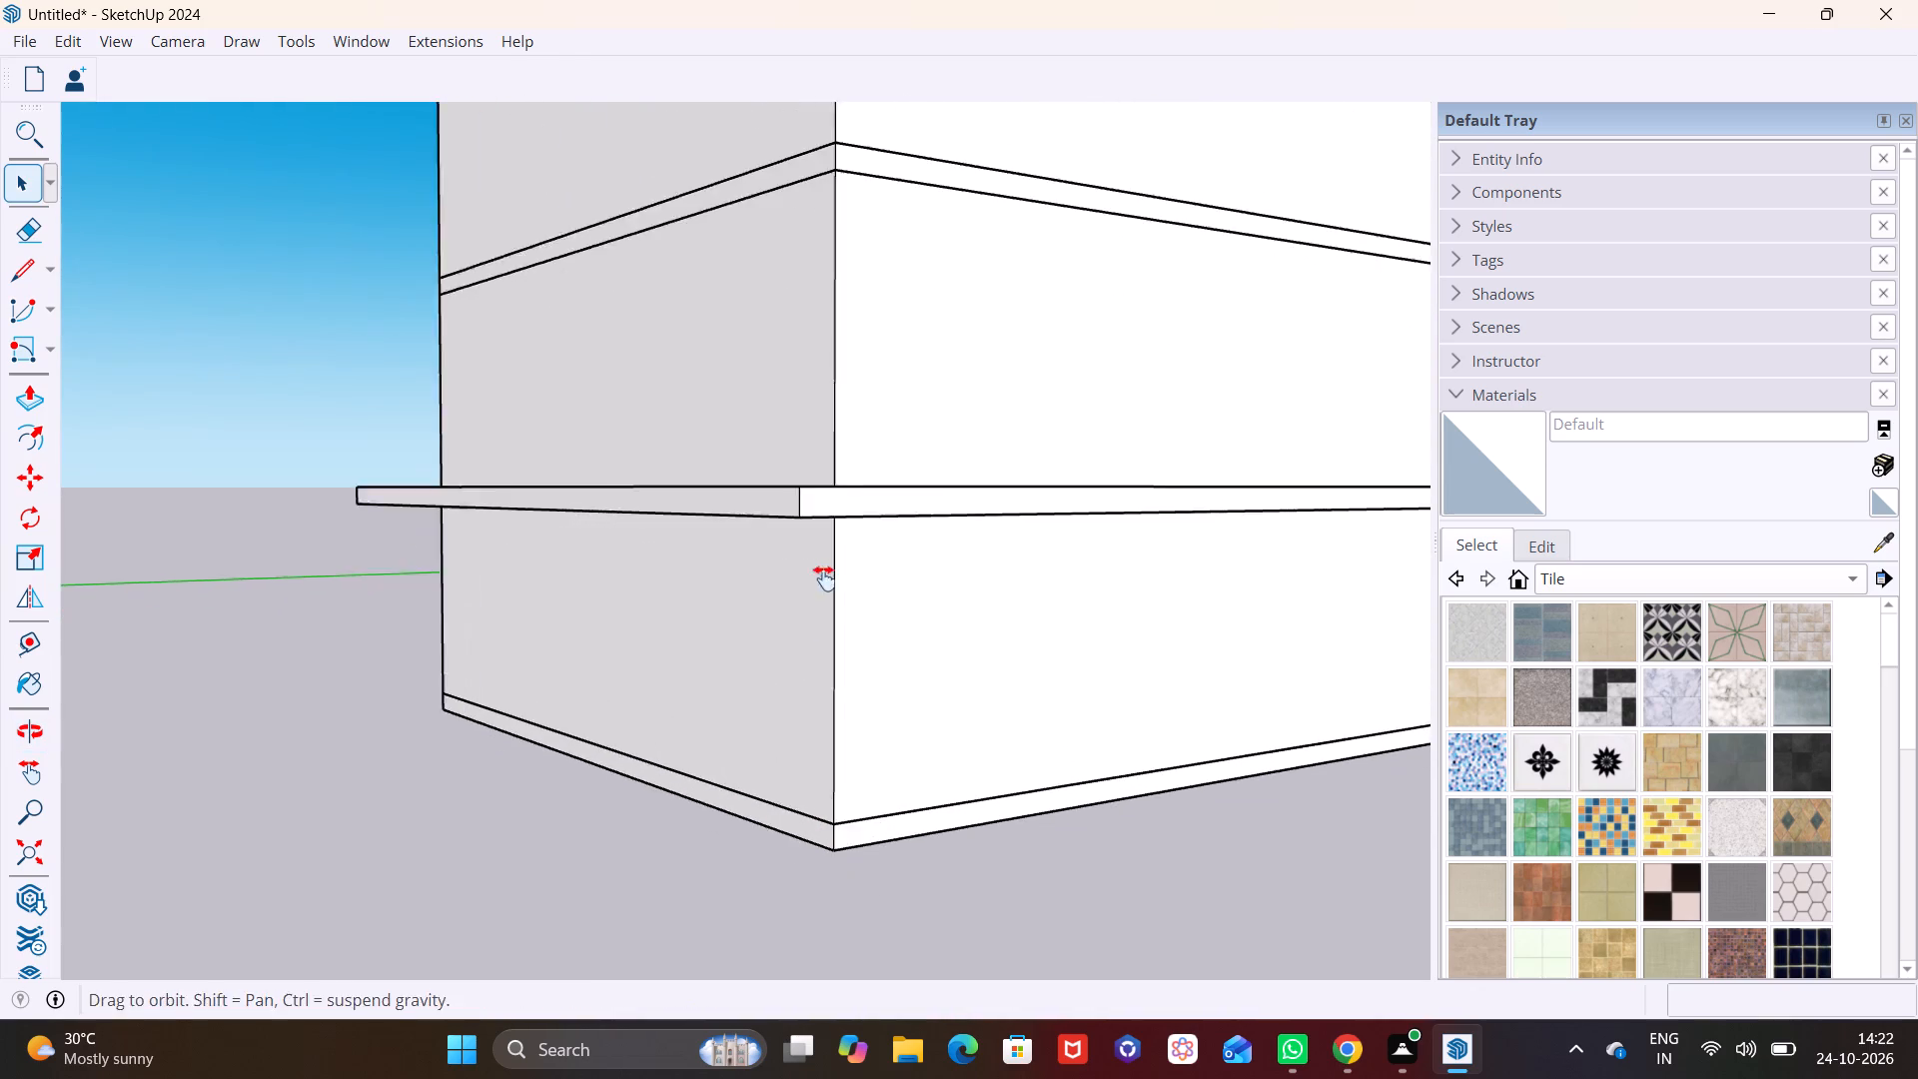
{"action": "middle_click_drag", "start_coordinate": [824, 578], "coordinate": [799, 566]}
{"action": "middle_click_drag", "start_coordinate": [1112, 685], "coordinate": [986, 647]}
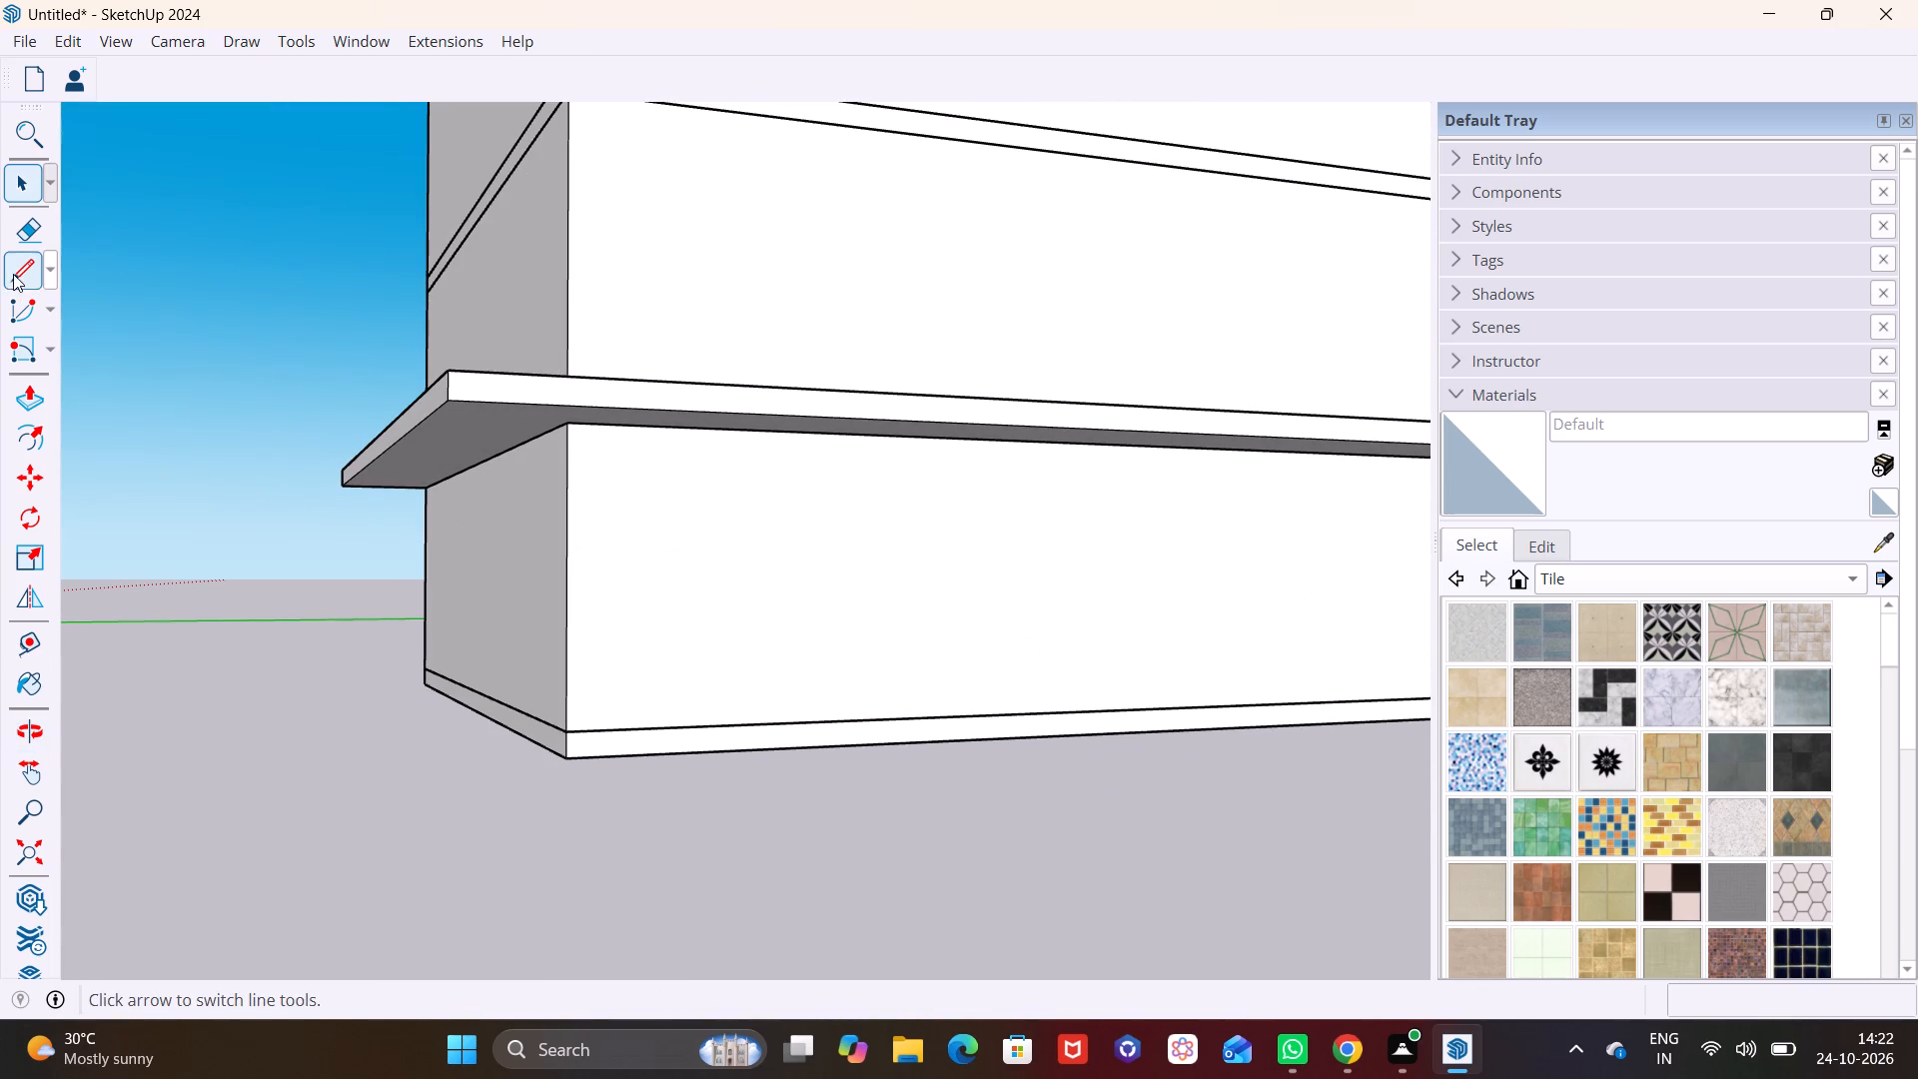
{"action": "left_click", "coordinate": [26, 278]}
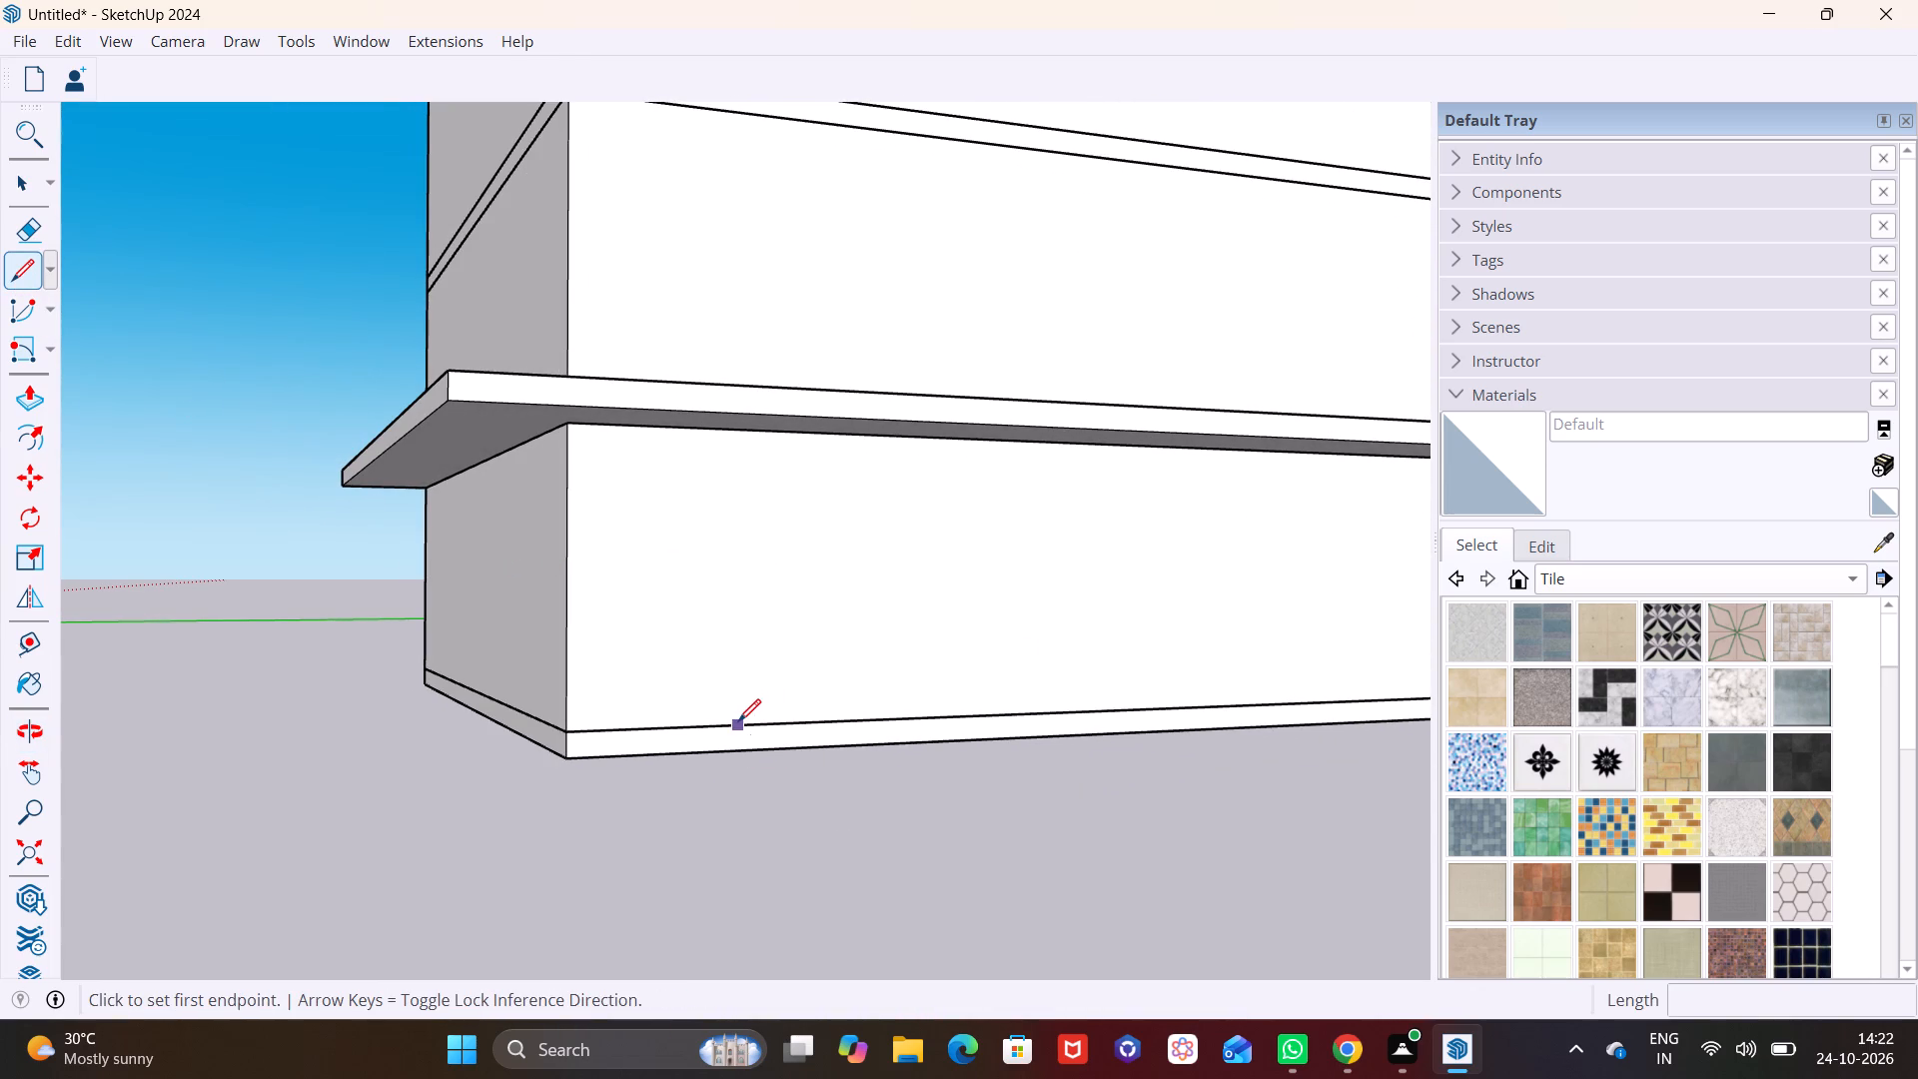
{"action": "left_click", "coordinate": [697, 721]}
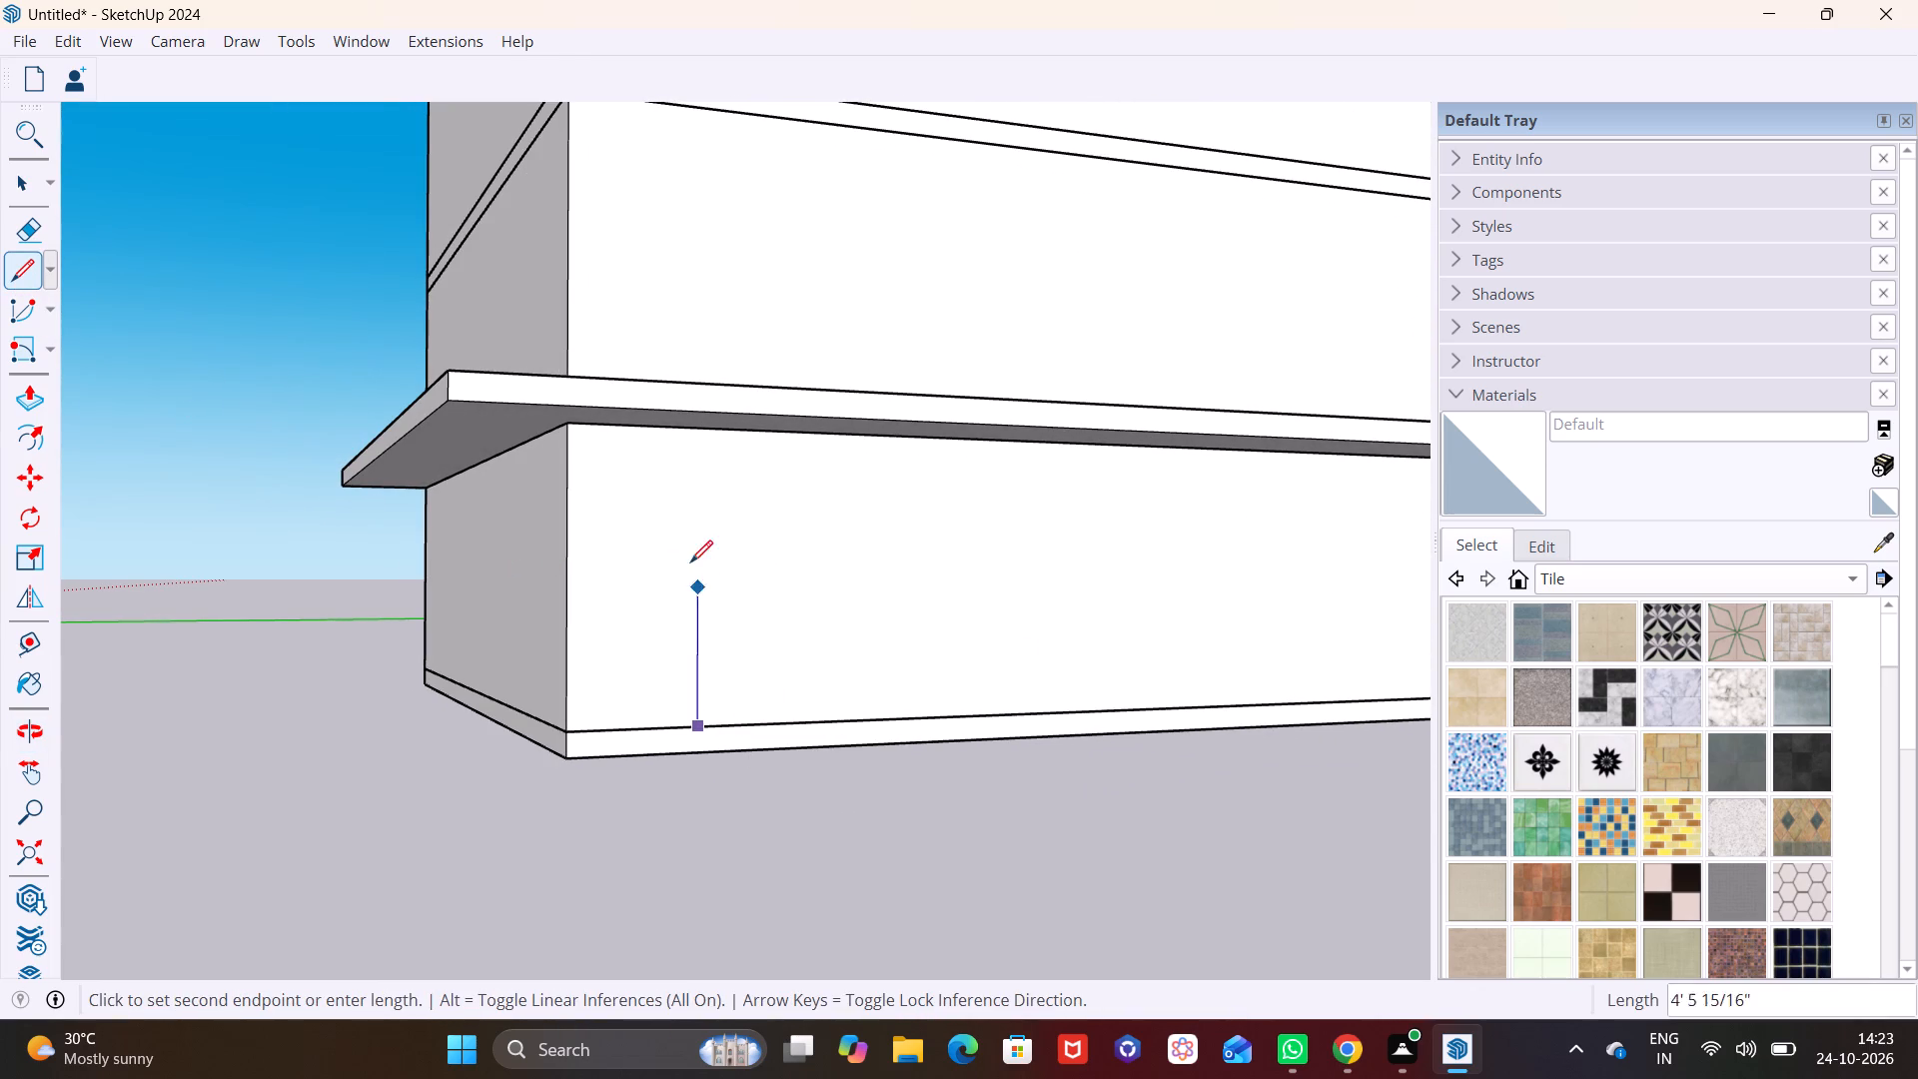
{"action": "middle_click_drag", "start_coordinate": [681, 450], "coordinate": [890, 515]}
{"action": "middle_click_drag", "start_coordinate": [1016, 571], "coordinate": [1001, 519]}
{"action": "scroll", "coordinate": [1028, 533], "scroll_direction": "up", "scroll_amount": 8}
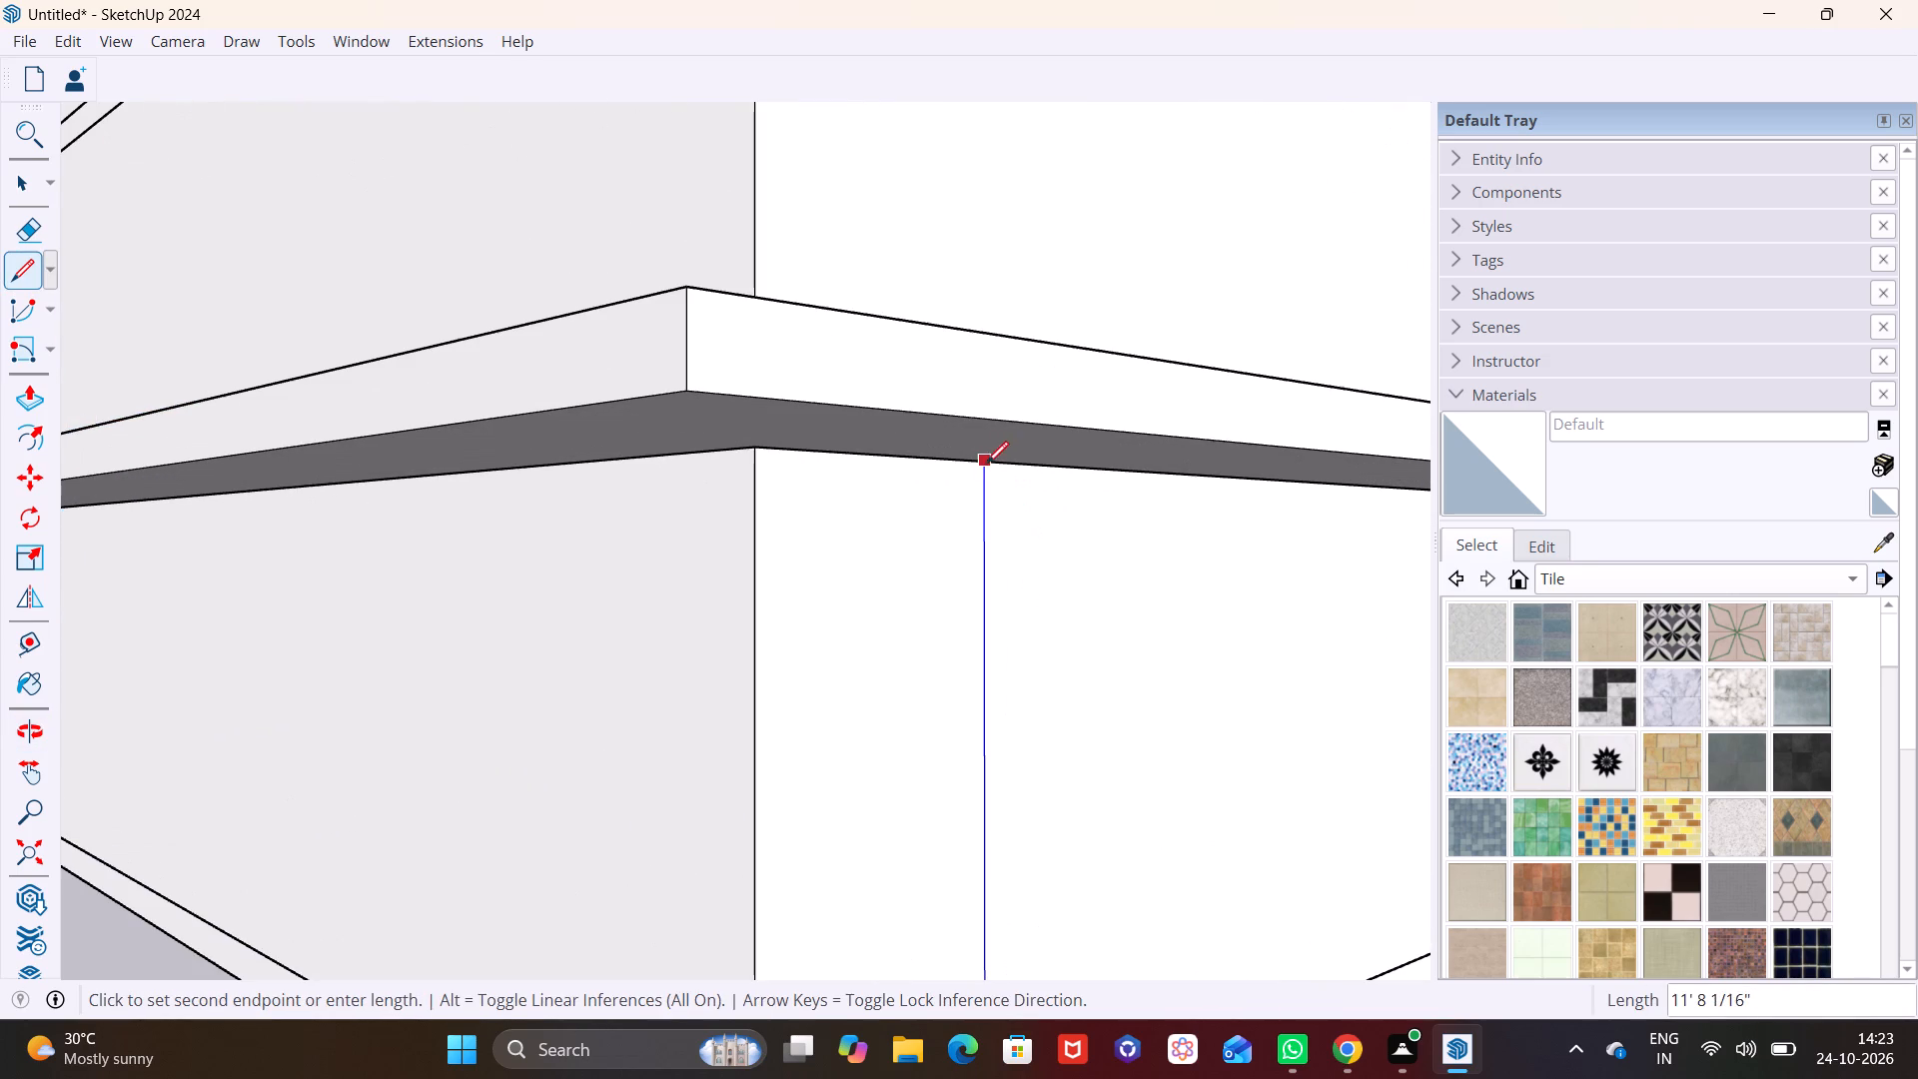
{"action": "left_click", "coordinate": [972, 468]}
{"action": "key", "text": "space"}
Select the ground-floor wall face on the far side of the vertical line from the corner.
{"action": "left_click", "coordinate": [1115, 658]}
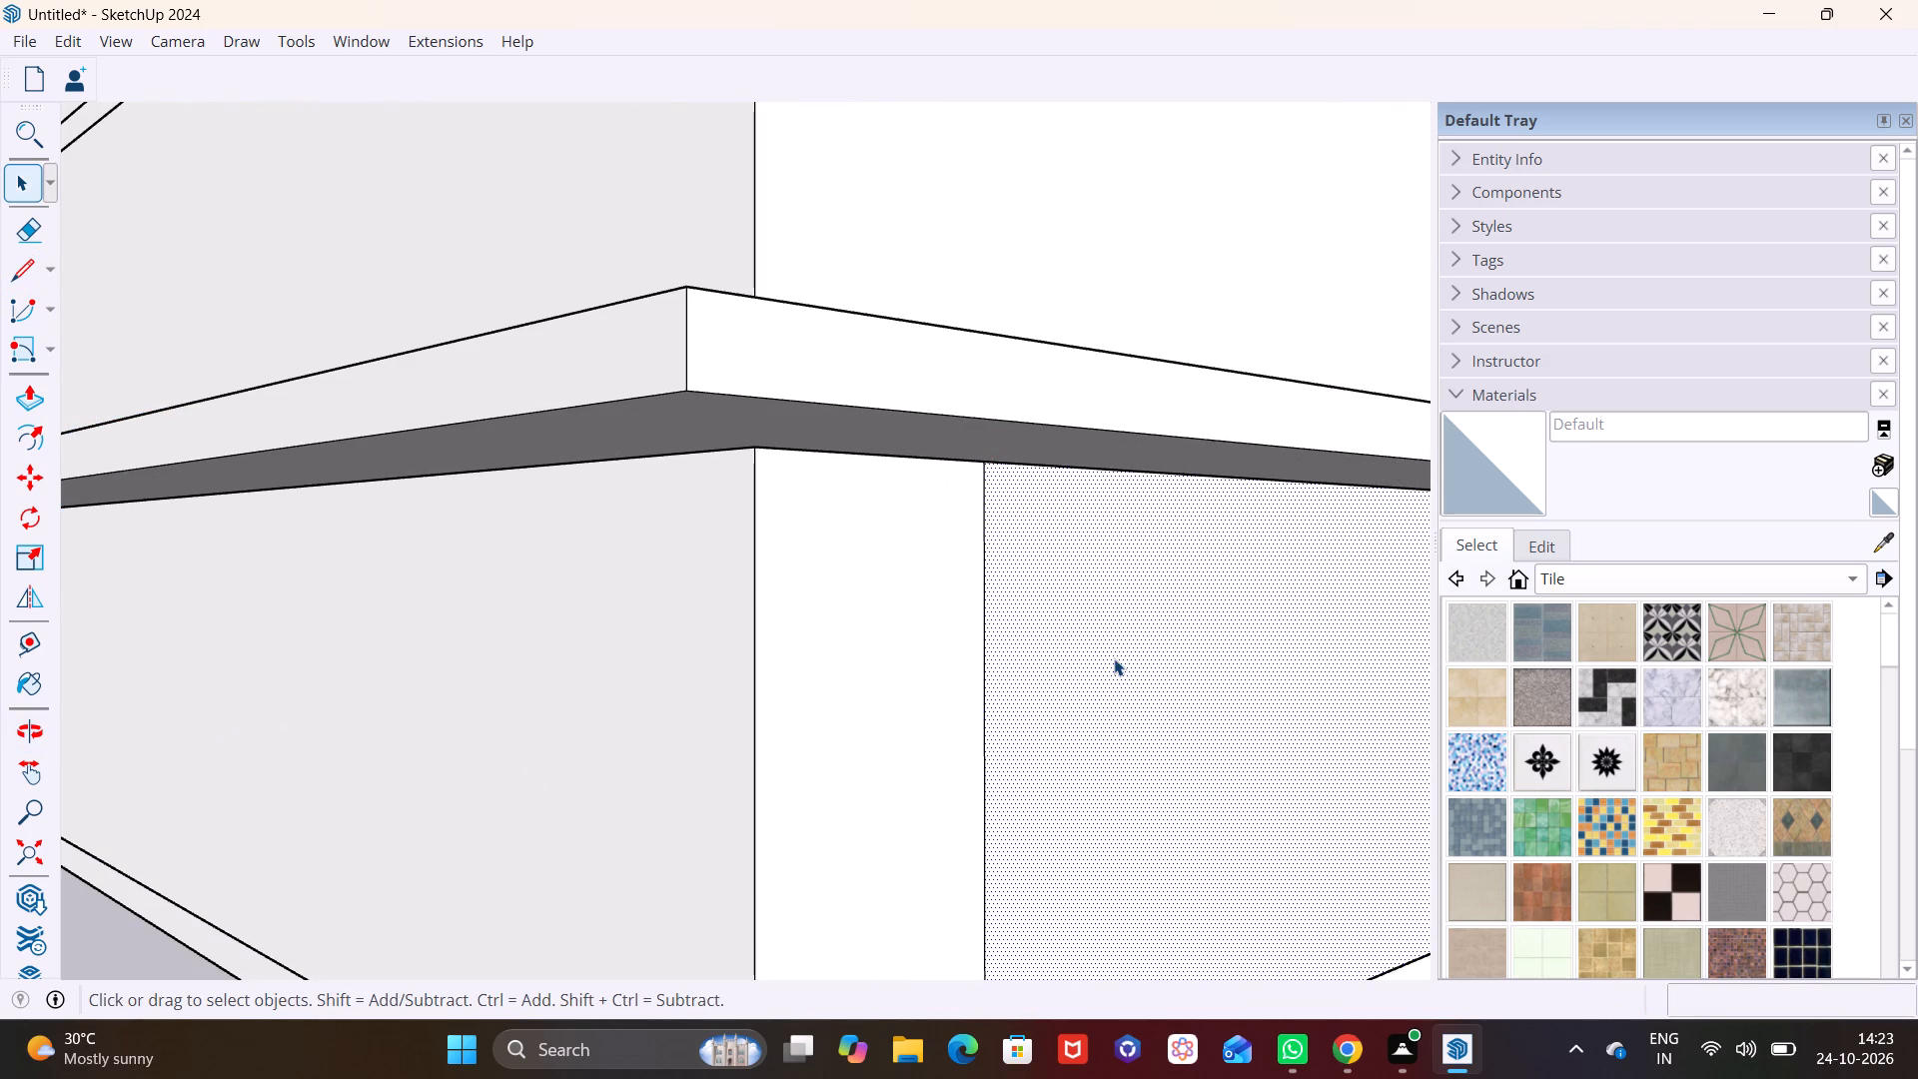
{"action": "scroll", "coordinate": [1423, 1071], "scroll_direction": "up", "scroll_amount": 1}
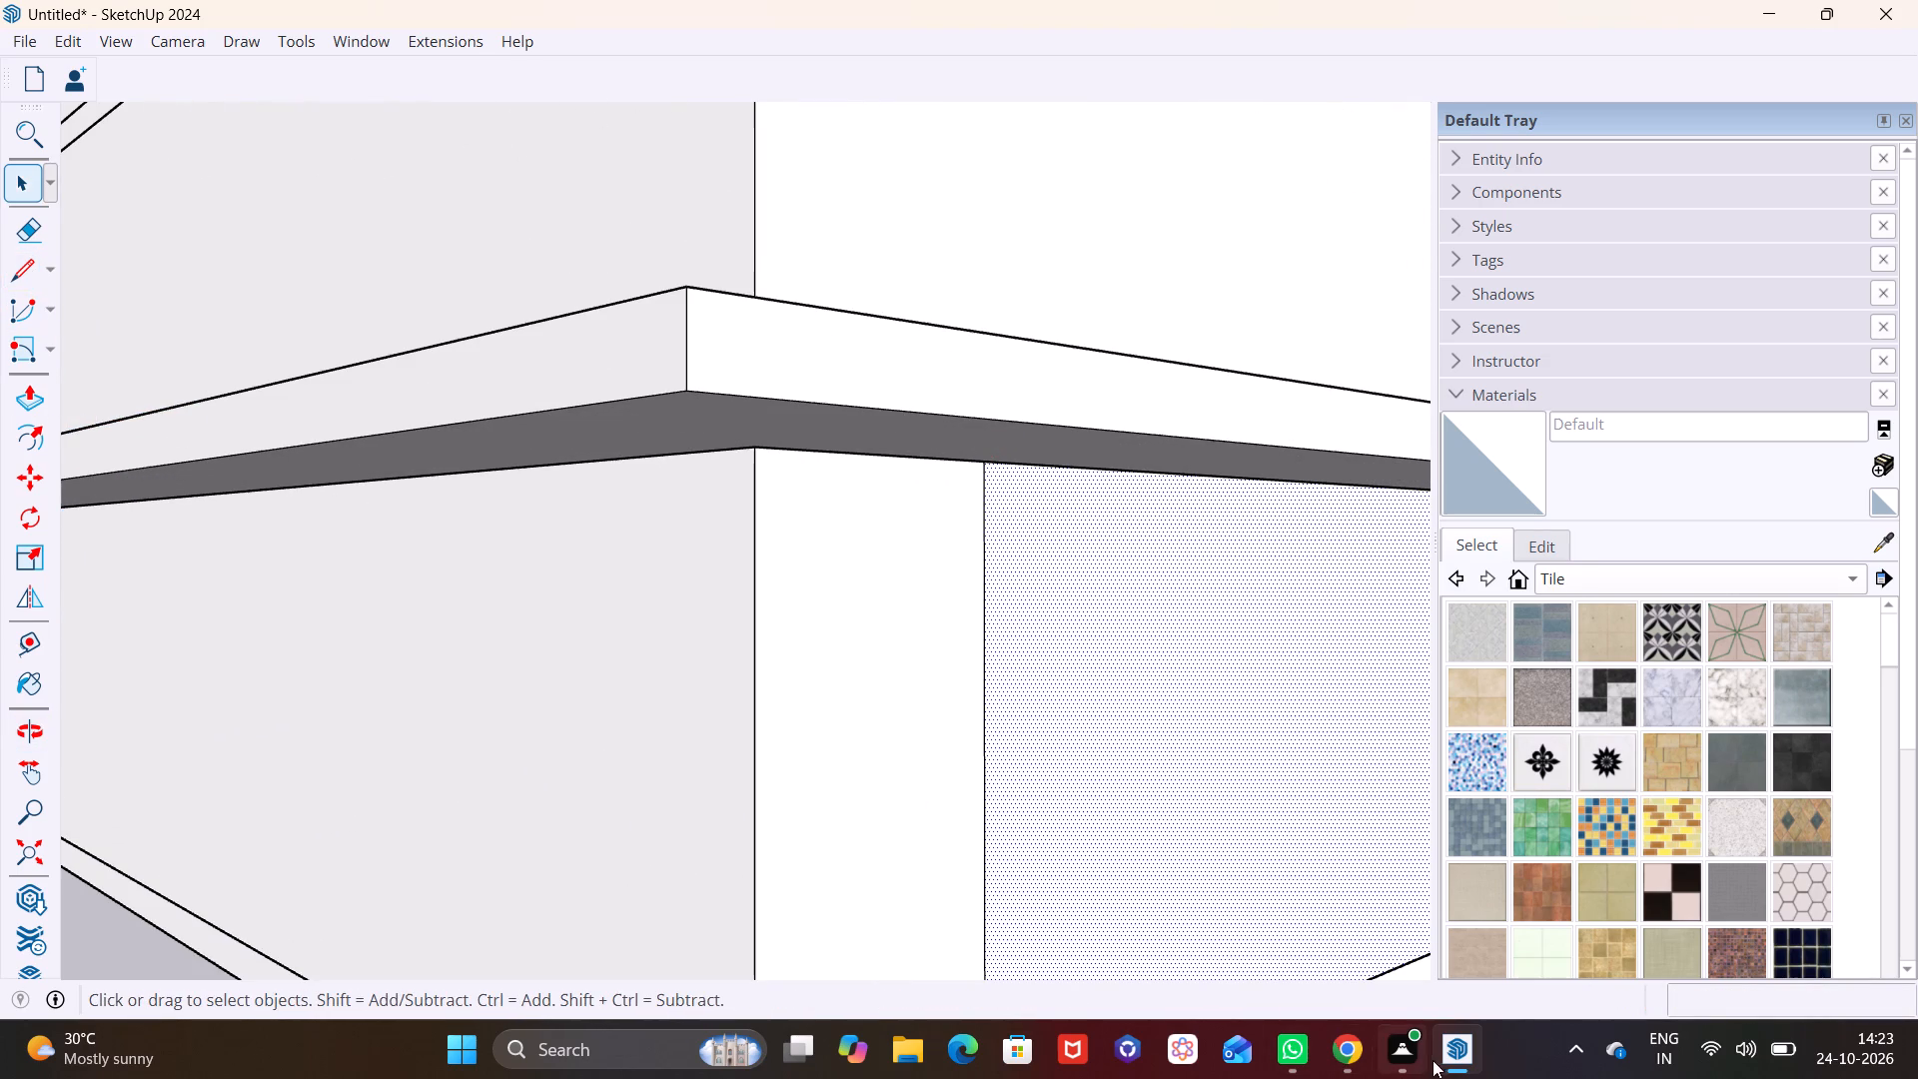
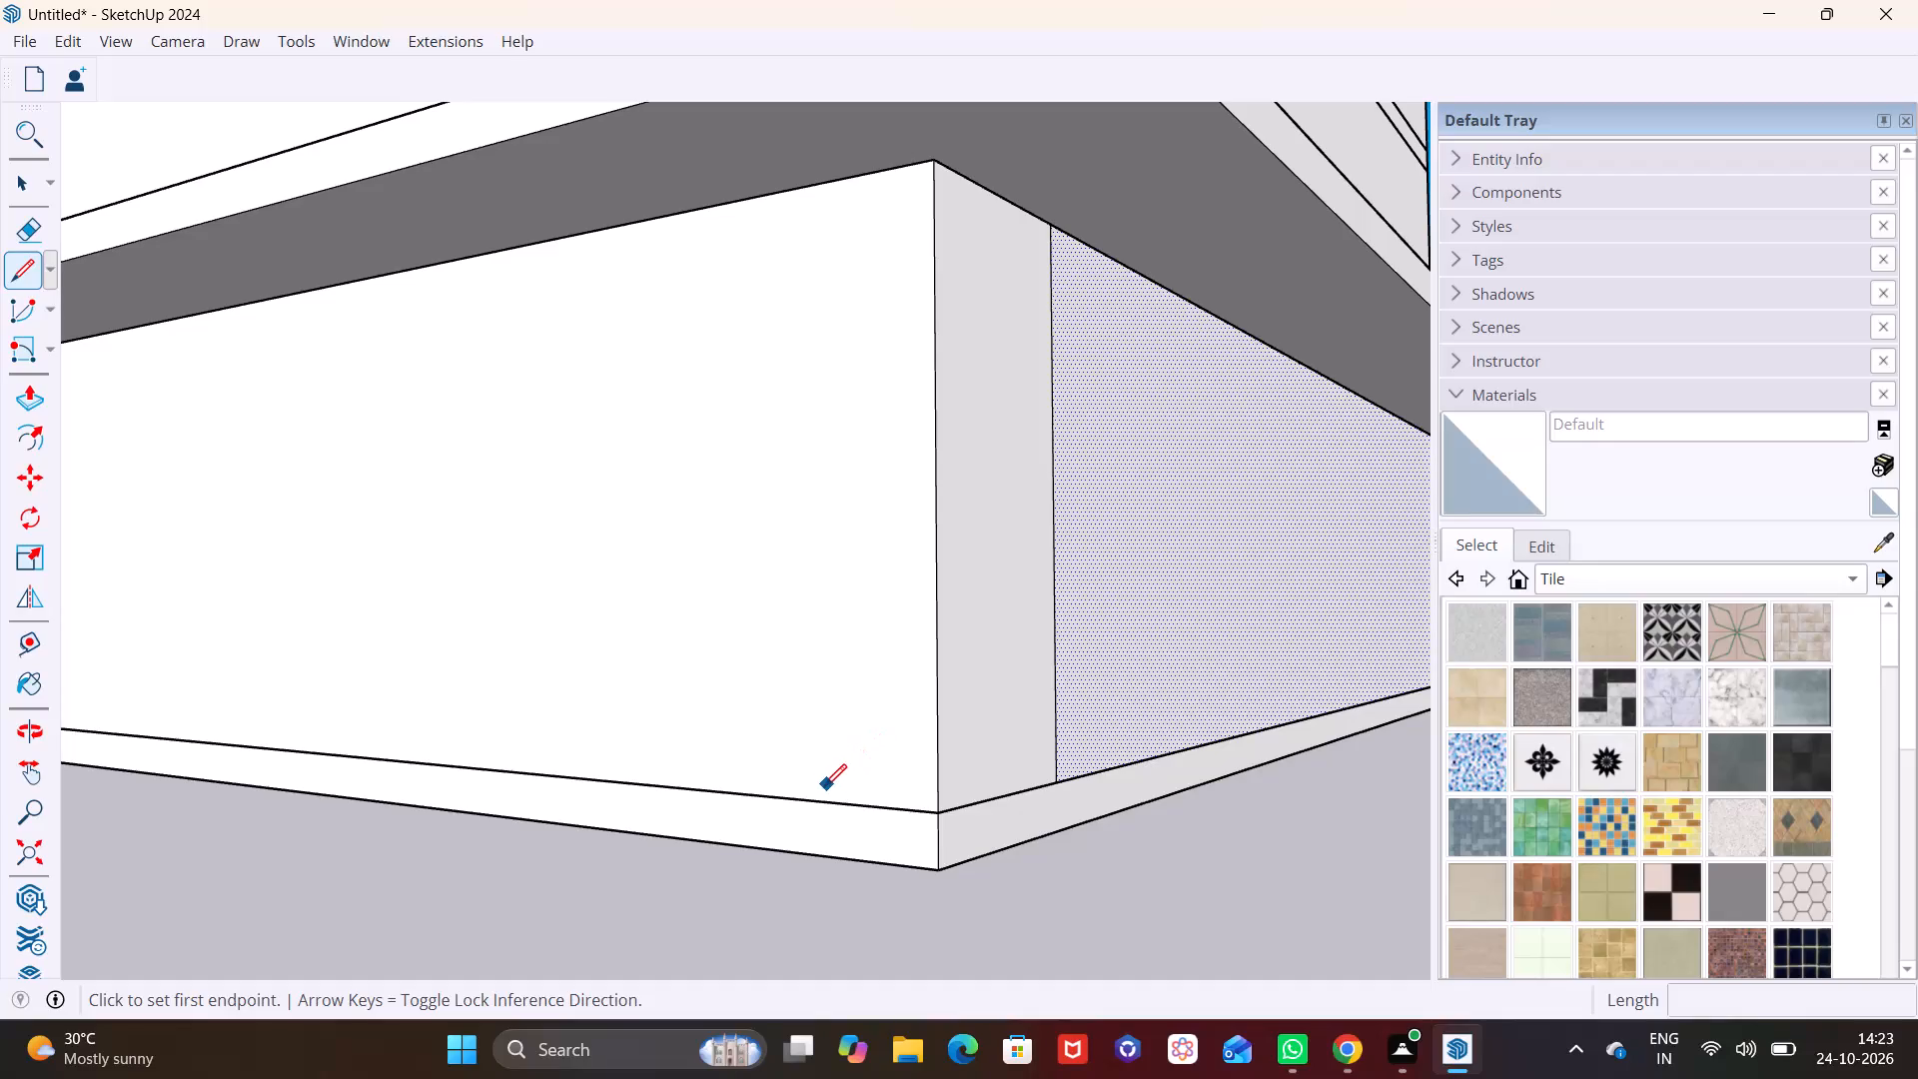
Draw a vertical line about 11' 8" high near the corner on the adjoining ground-floor wall, from its base edge to the slab's underside.
{"action": "left_click", "coordinate": [821, 792]}
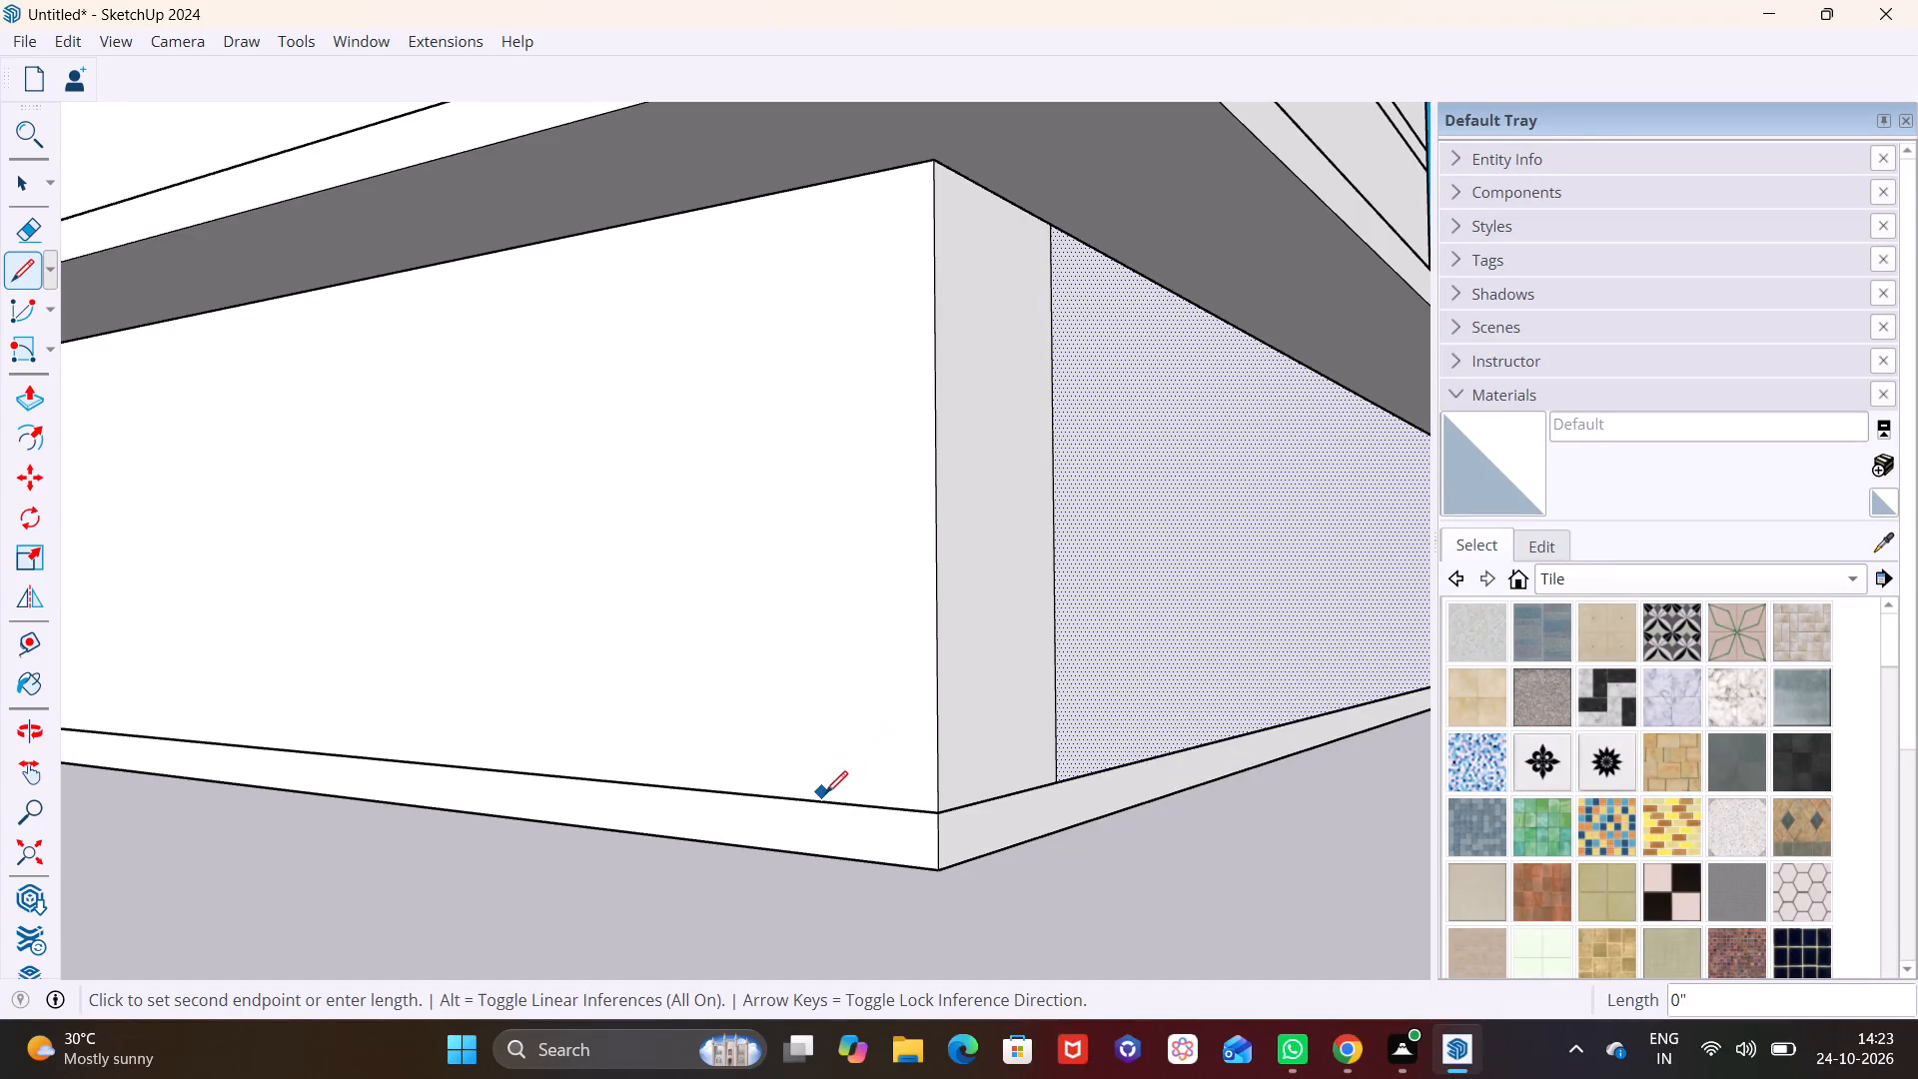
{"action": "key", "text": "ctrl+z"}
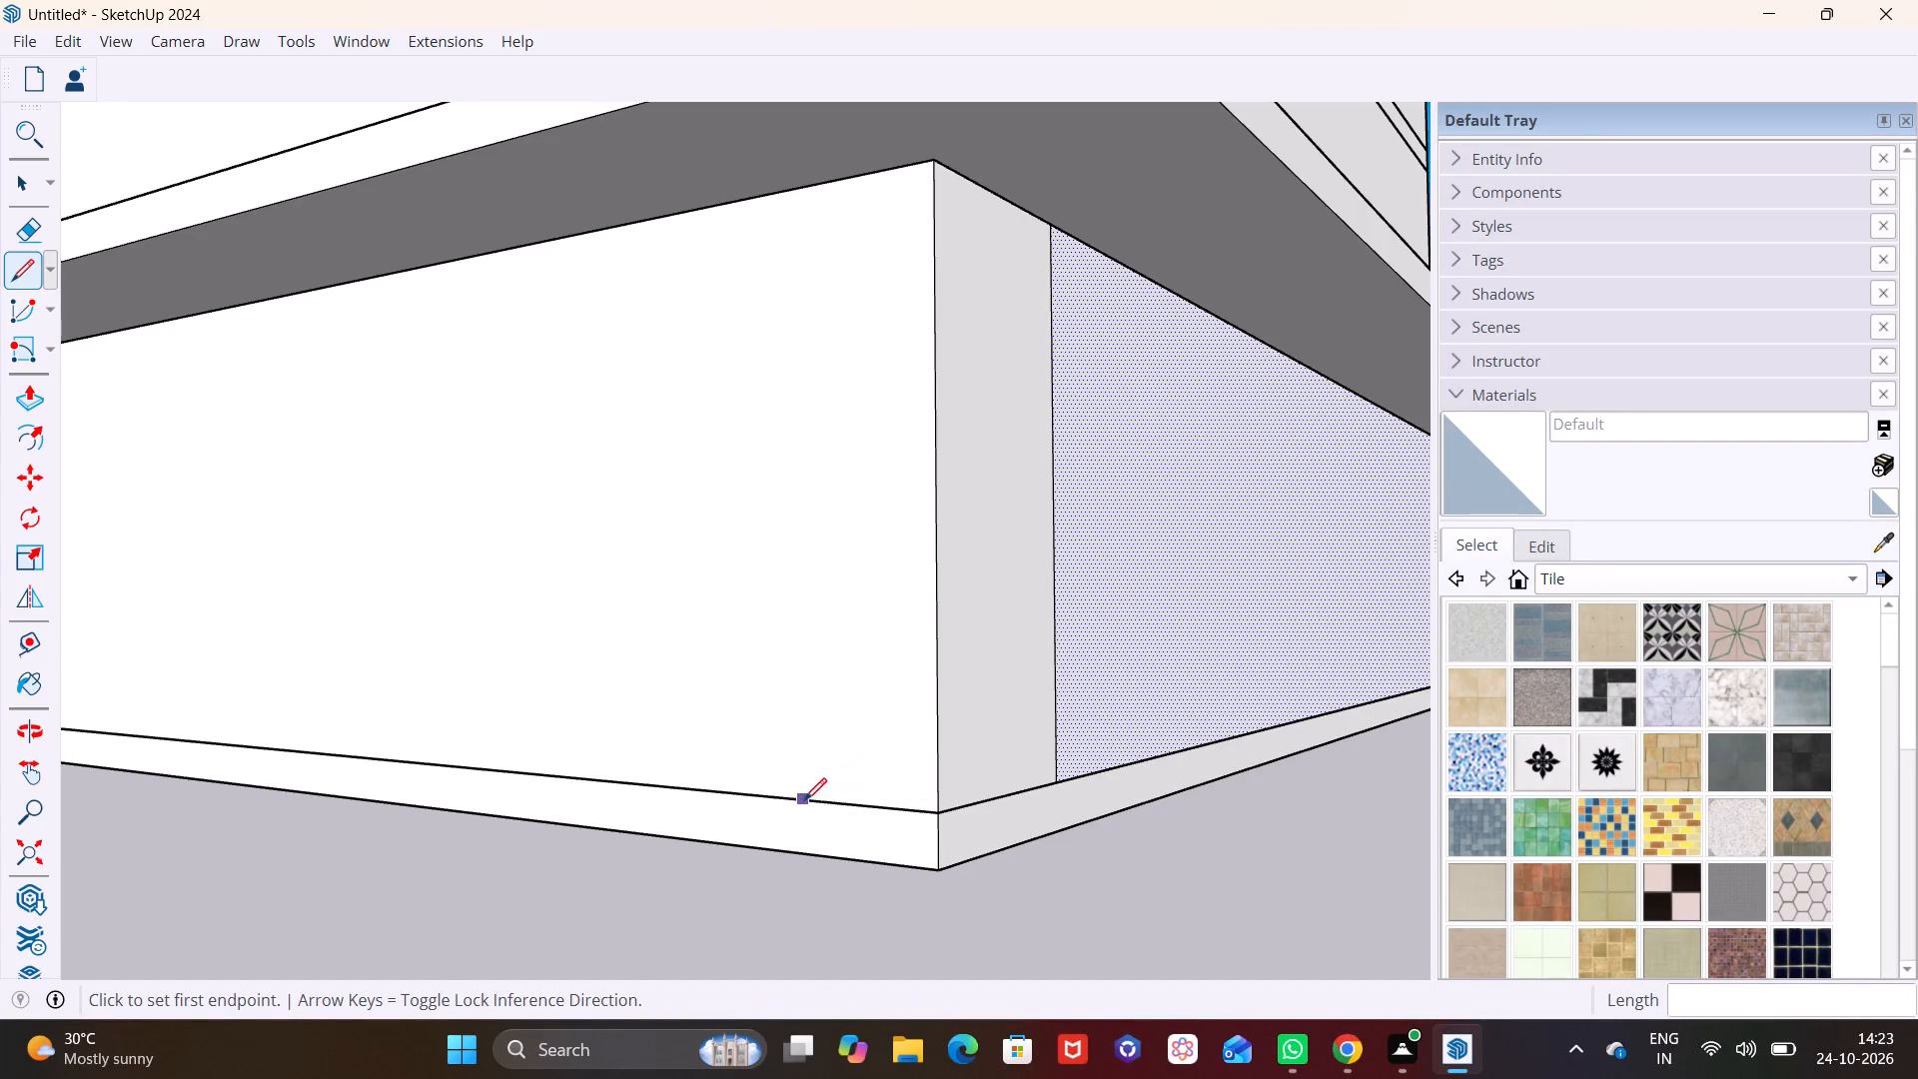
{"action": "left_click", "coordinate": [804, 800]}
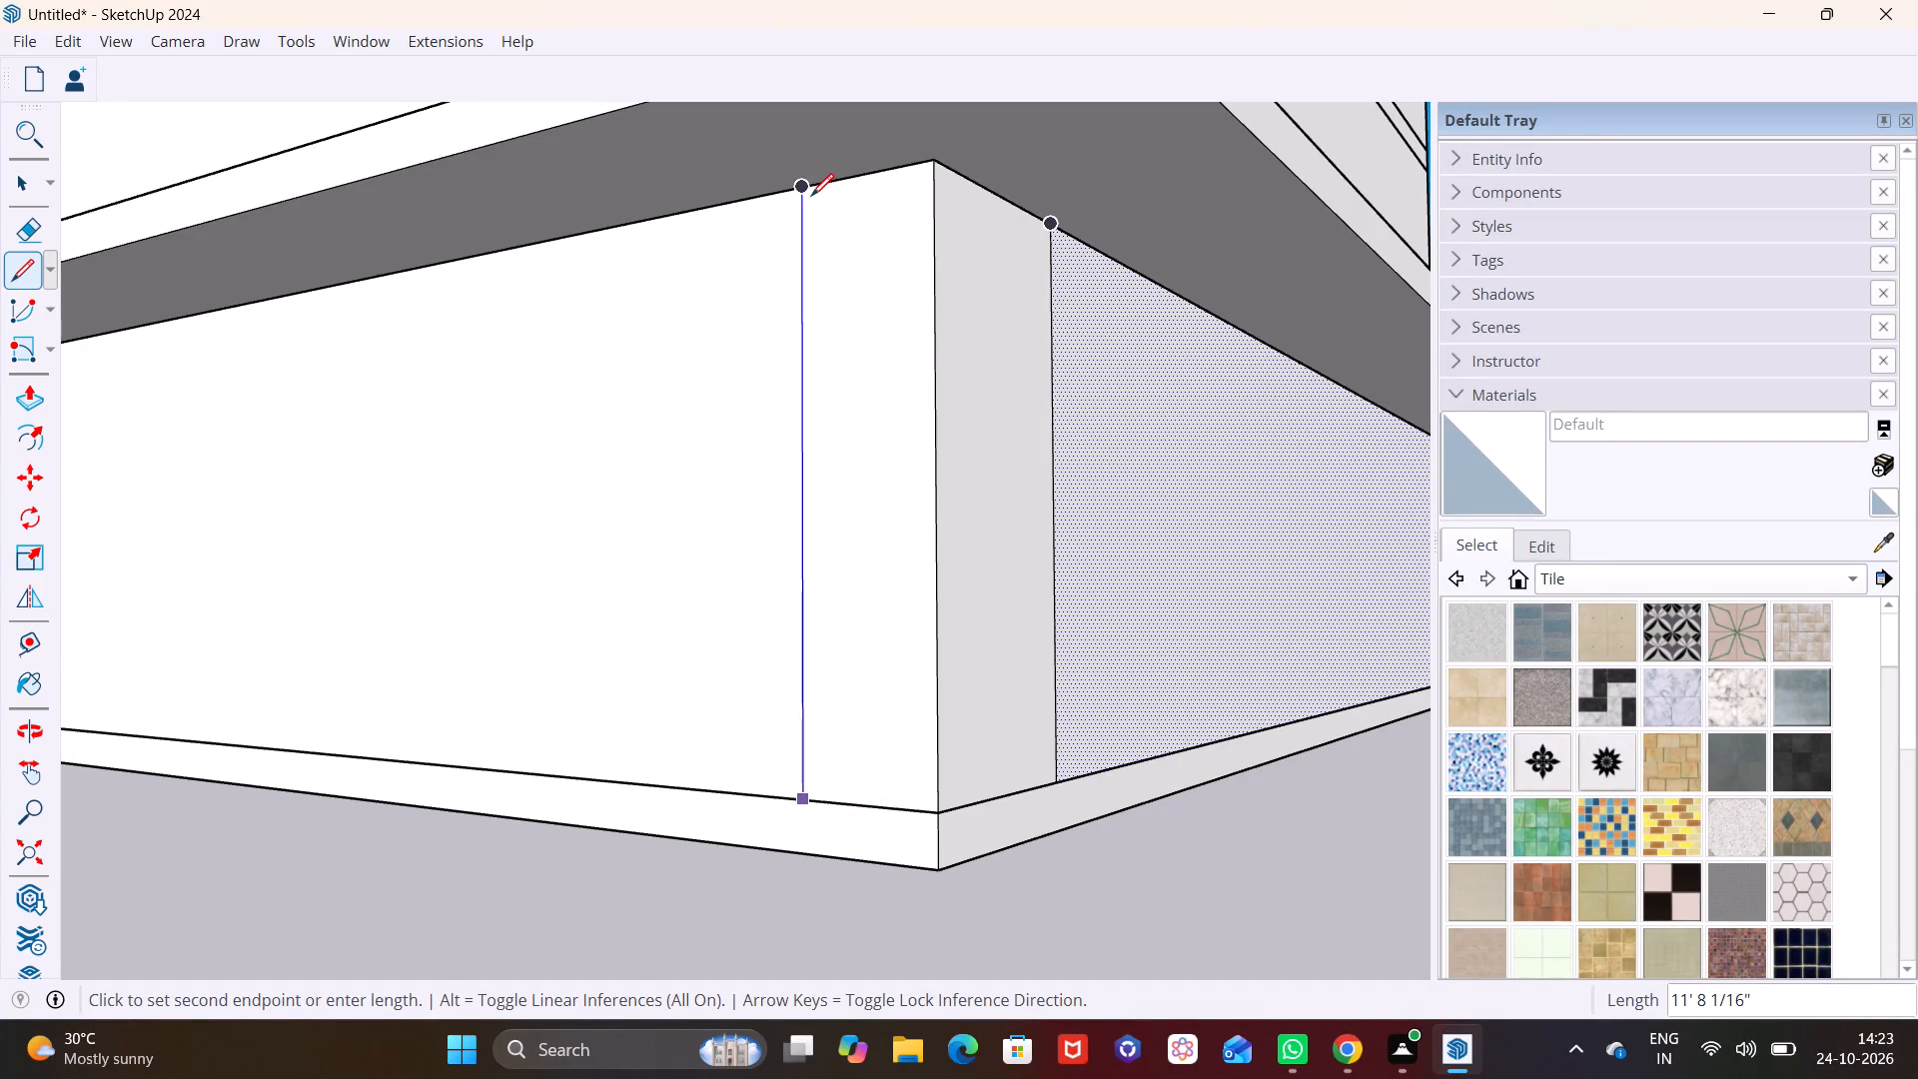
{"action": "left_click", "coordinate": [811, 196]}
{"action": "key", "text": "space"}
{"action": "left_click", "coordinate": [860, 485]}
{"action": "left_click", "coordinate": [977, 566]}
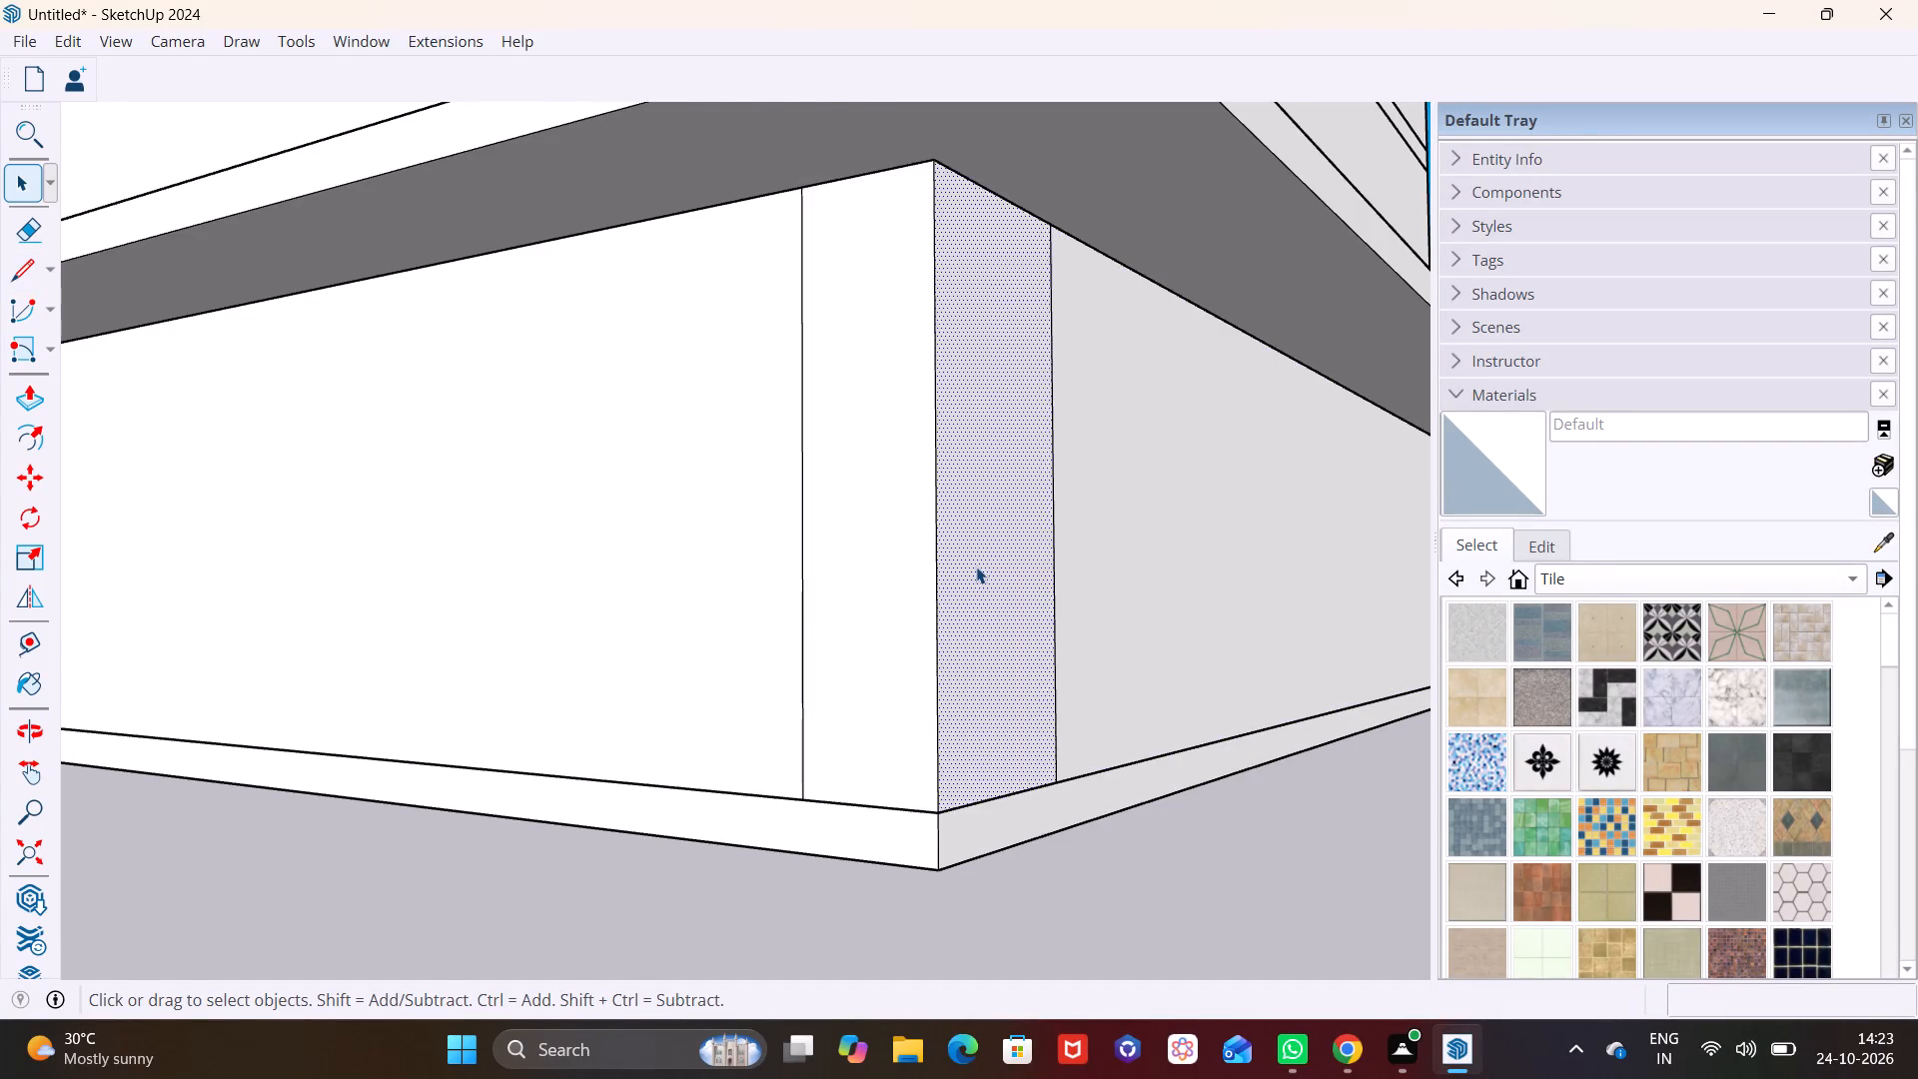
Move the new vertical line on the adjoining ground-floor wall slightly farther from the corner, along the wall.
{"action": "scroll", "coordinate": [962, 569], "scroll_direction": "down", "scroll_amount": 2}
{"action": "middle_click_drag", "start_coordinate": [951, 575], "coordinate": [767, 644]}
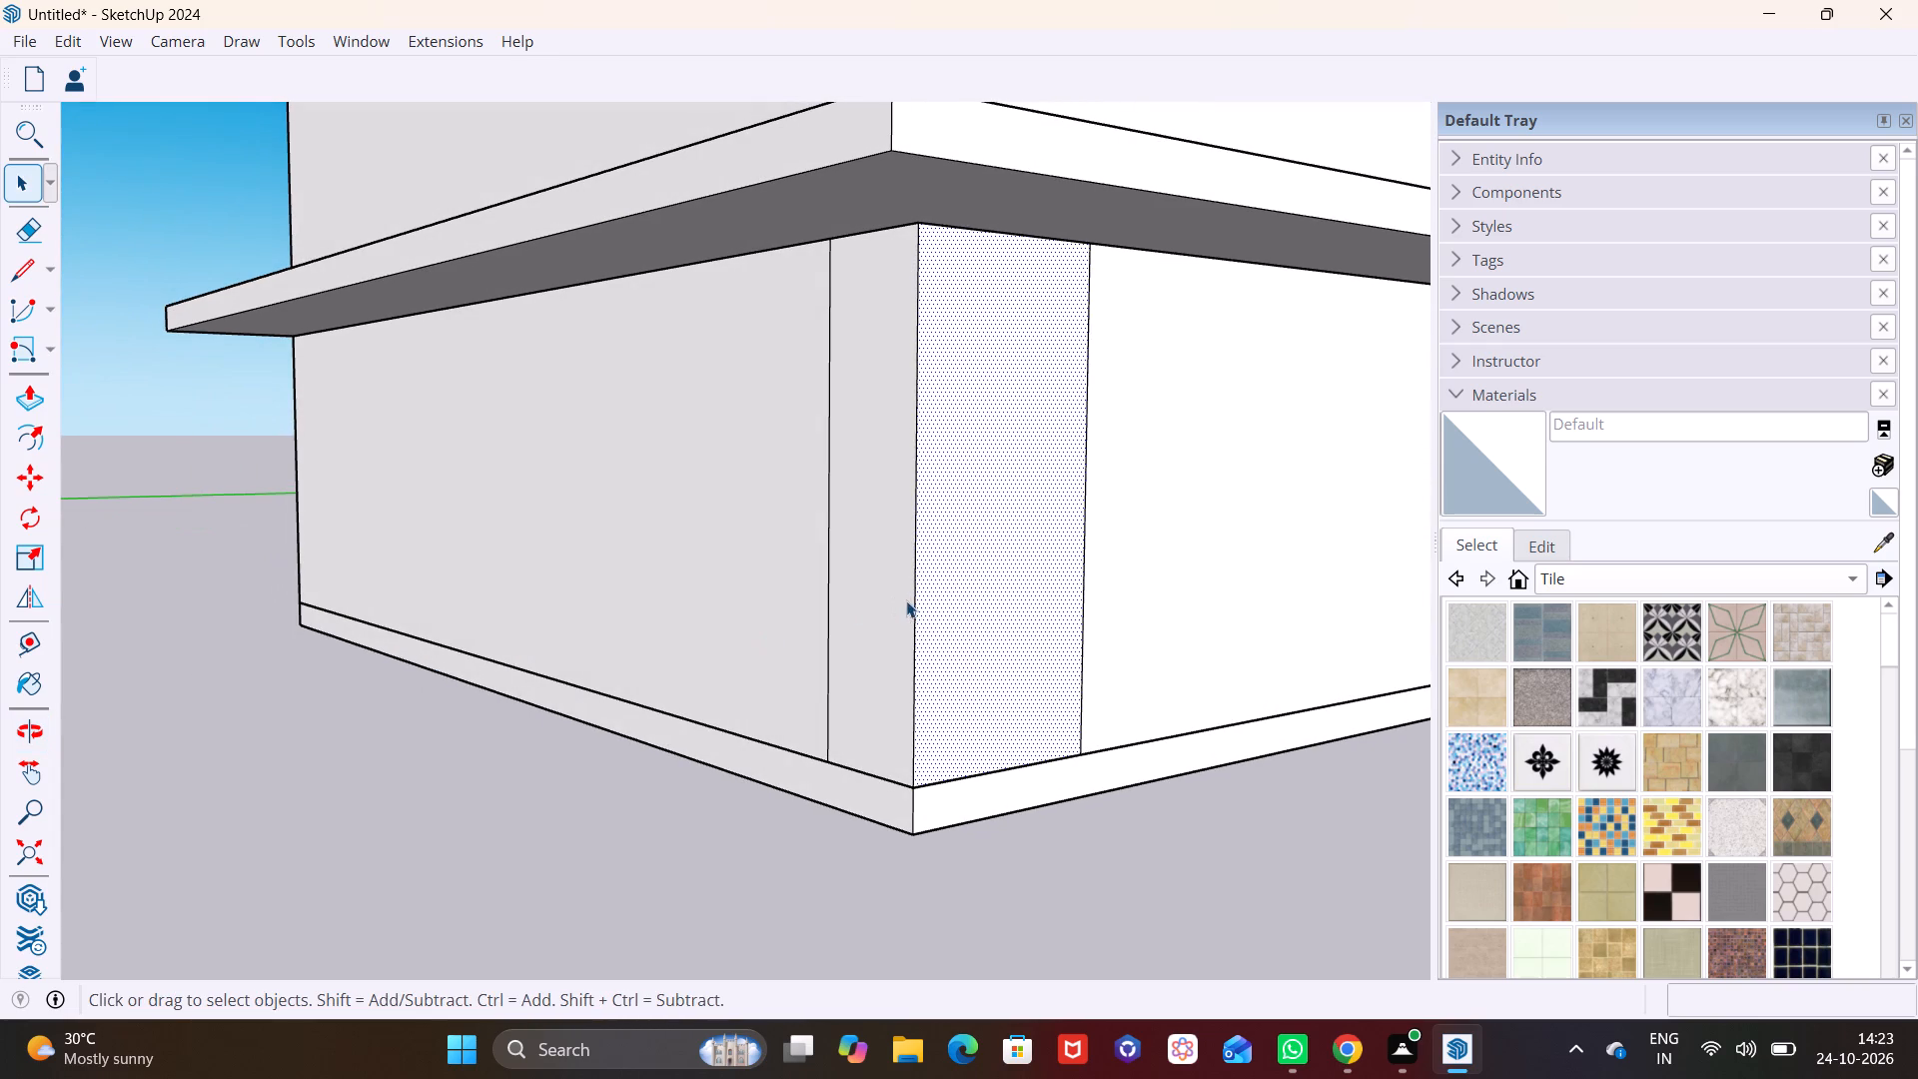
{"action": "middle_click_drag", "start_coordinate": [885, 672], "coordinate": [697, 842]}
{"action": "middle_click_drag", "start_coordinate": [802, 774], "coordinate": [1013, 665]}
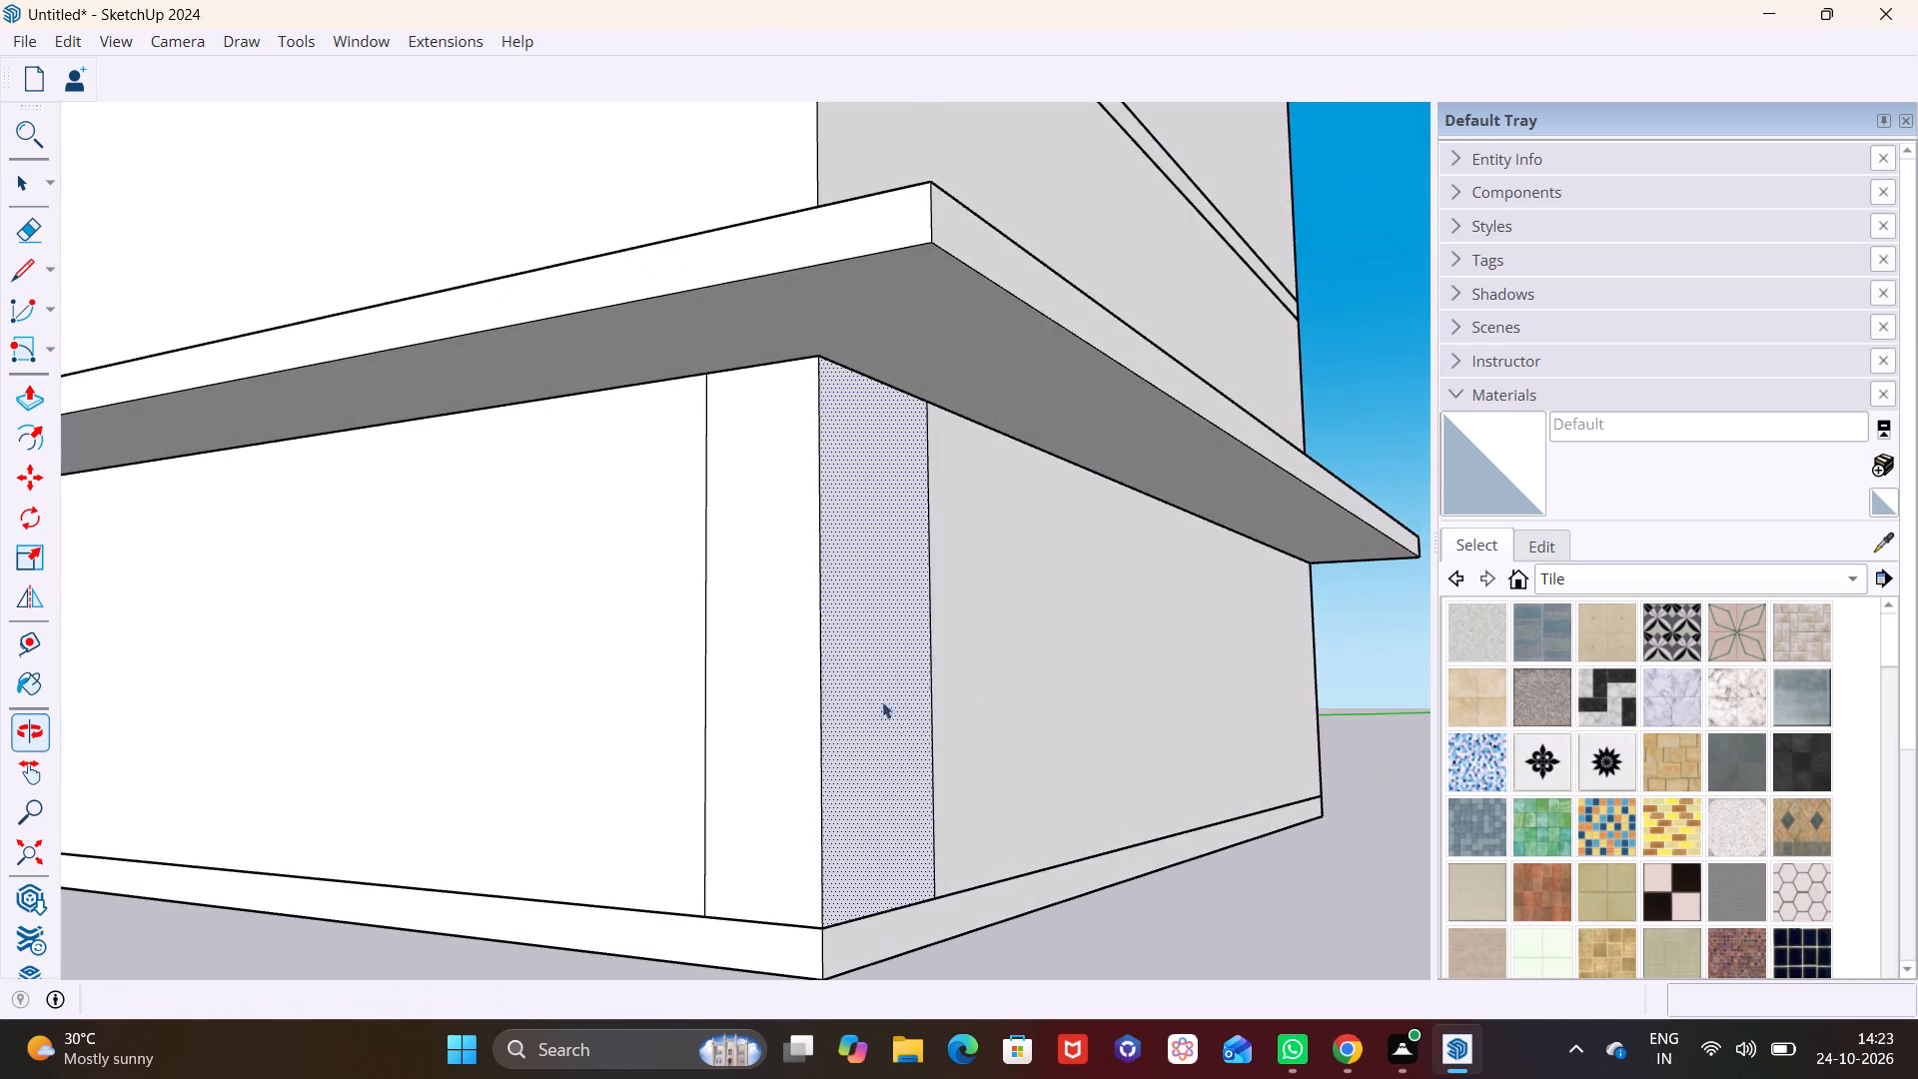
{"action": "middle_click_drag", "start_coordinate": [817, 725], "coordinate": [985, 720]}
{"action": "middle_click_drag", "start_coordinate": [952, 734], "coordinate": [981, 836]}
{"action": "scroll", "coordinate": [965, 777], "scroll_direction": "up", "scroll_amount": 4}
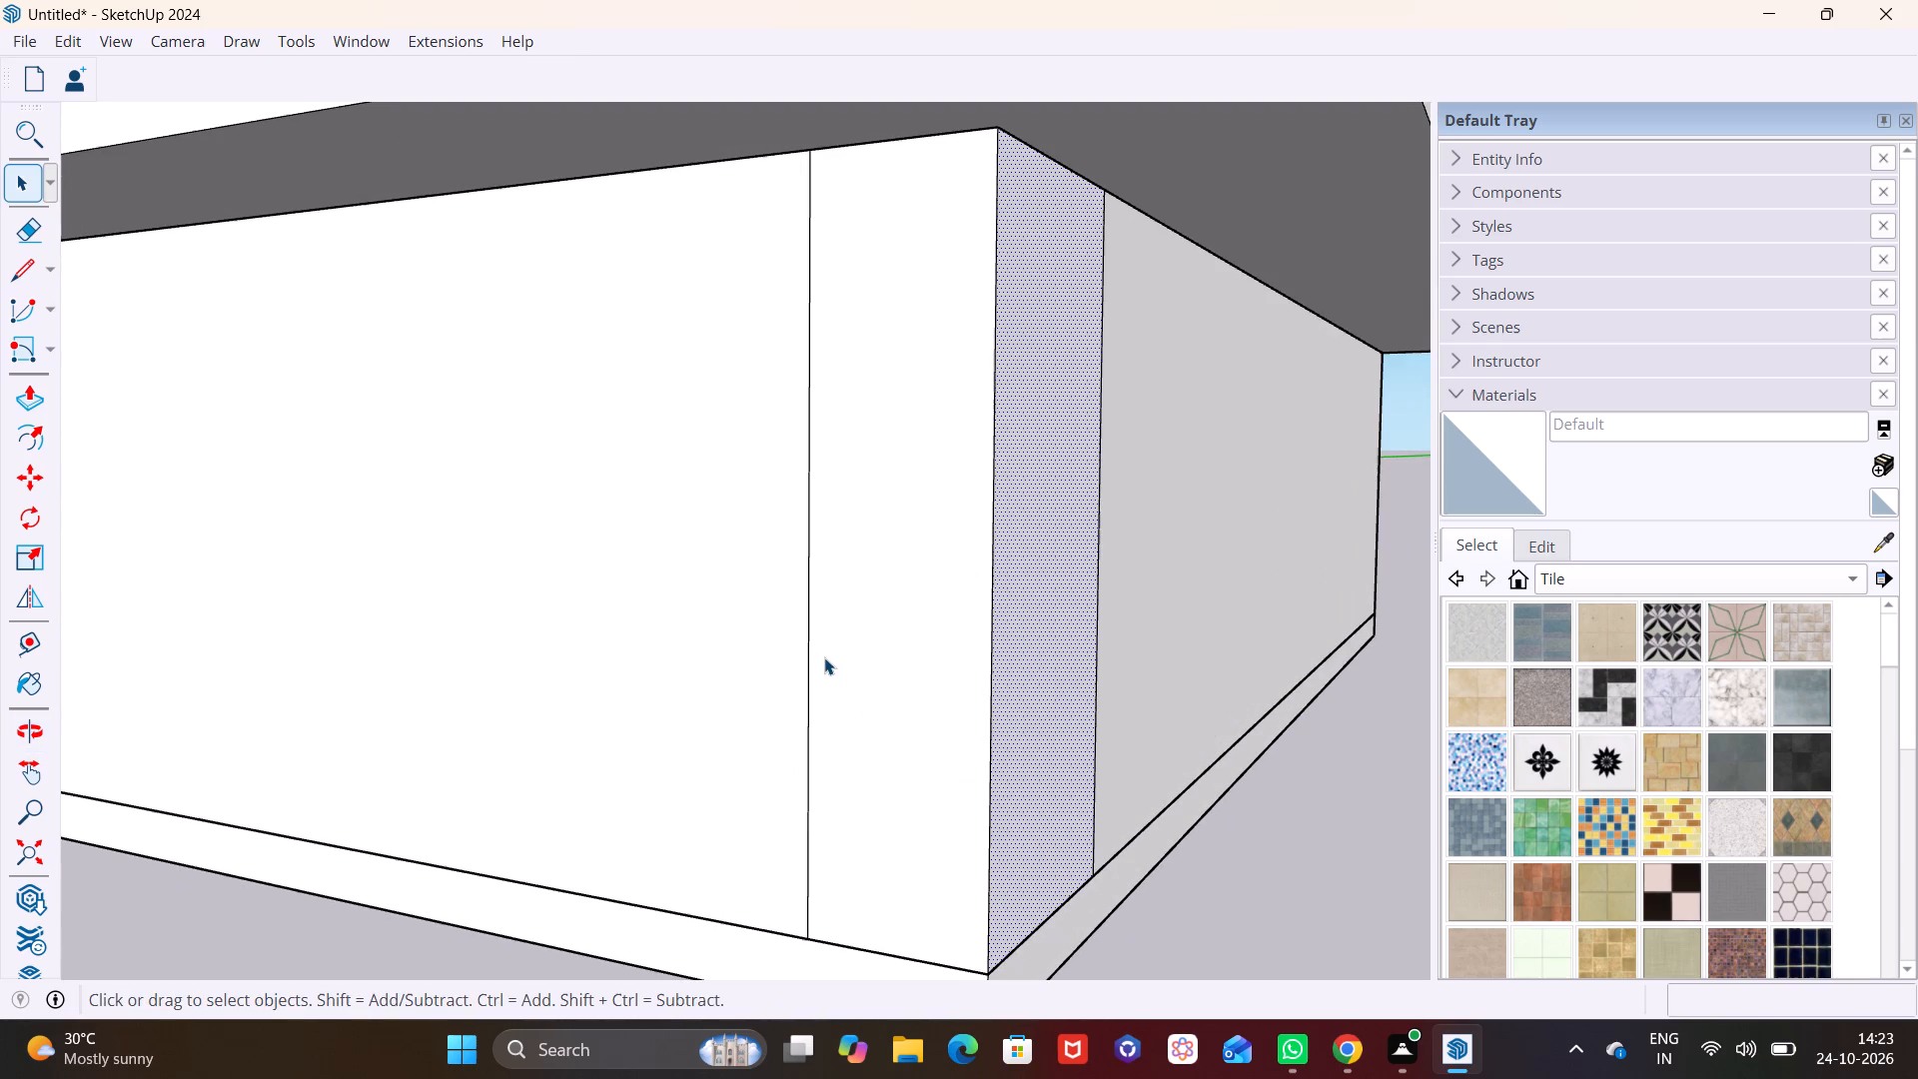
{"action": "left_click", "coordinate": [806, 649]}
{"action": "key", "text": "m"}
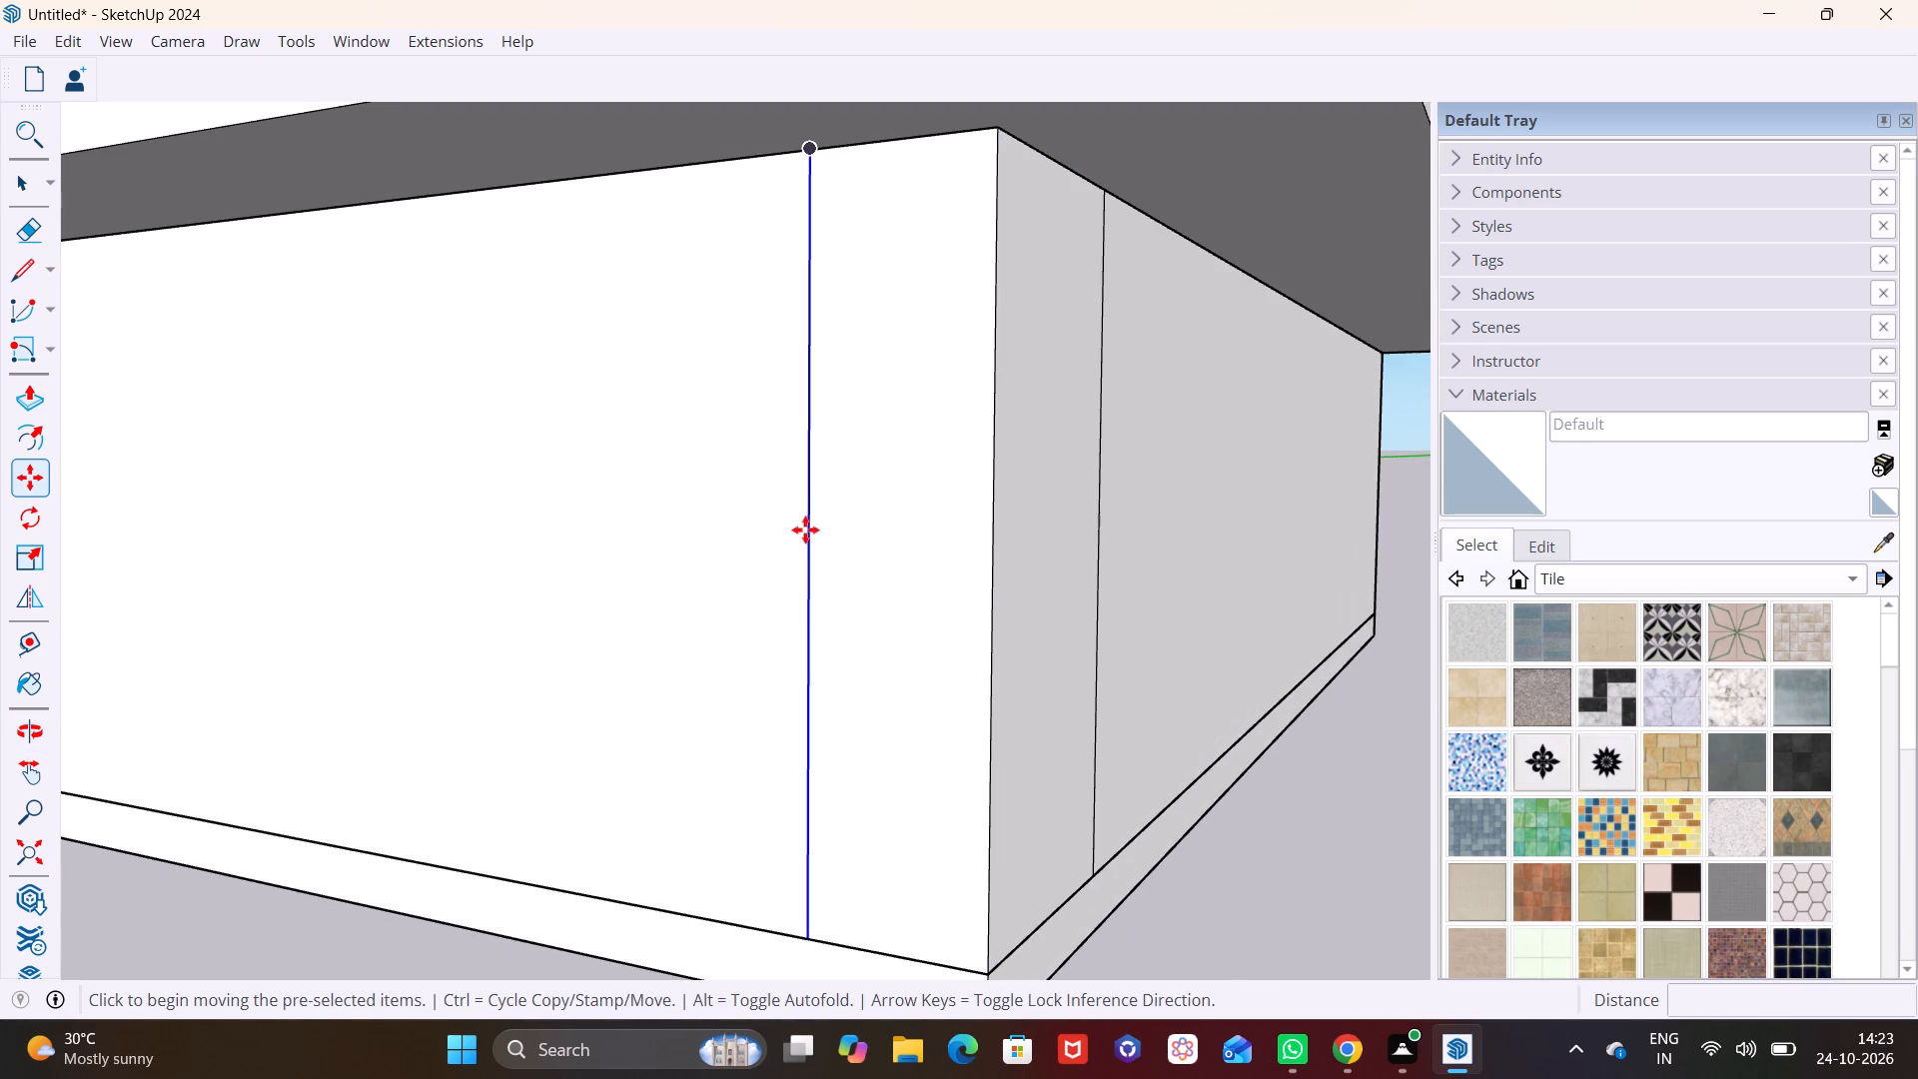
{"action": "left_click", "coordinate": [807, 548]}
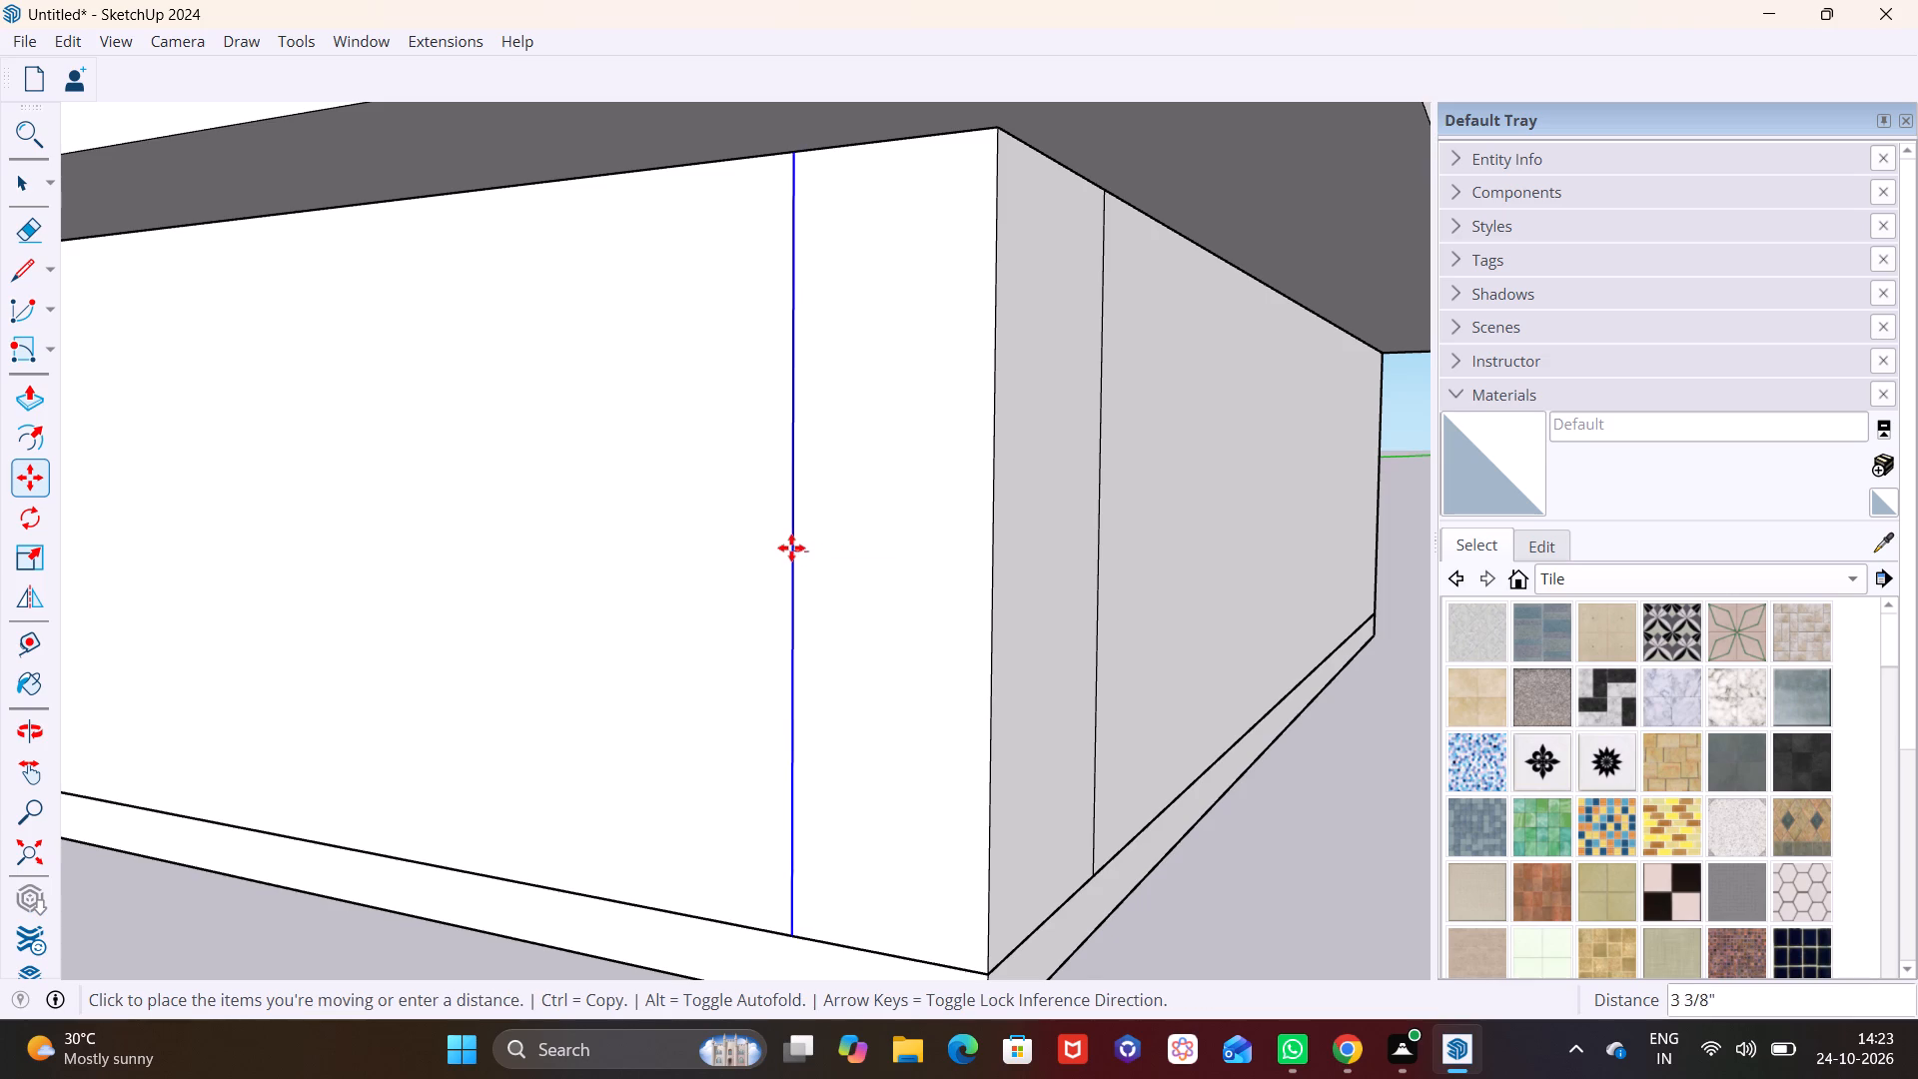
{"action": "left_click", "coordinate": [781, 544]}
Examine the spacing of the two vertical lines on either side of the ground-floor corner from several angles.
{"action": "scroll", "coordinate": [922, 557], "scroll_direction": "down", "scroll_amount": 3}
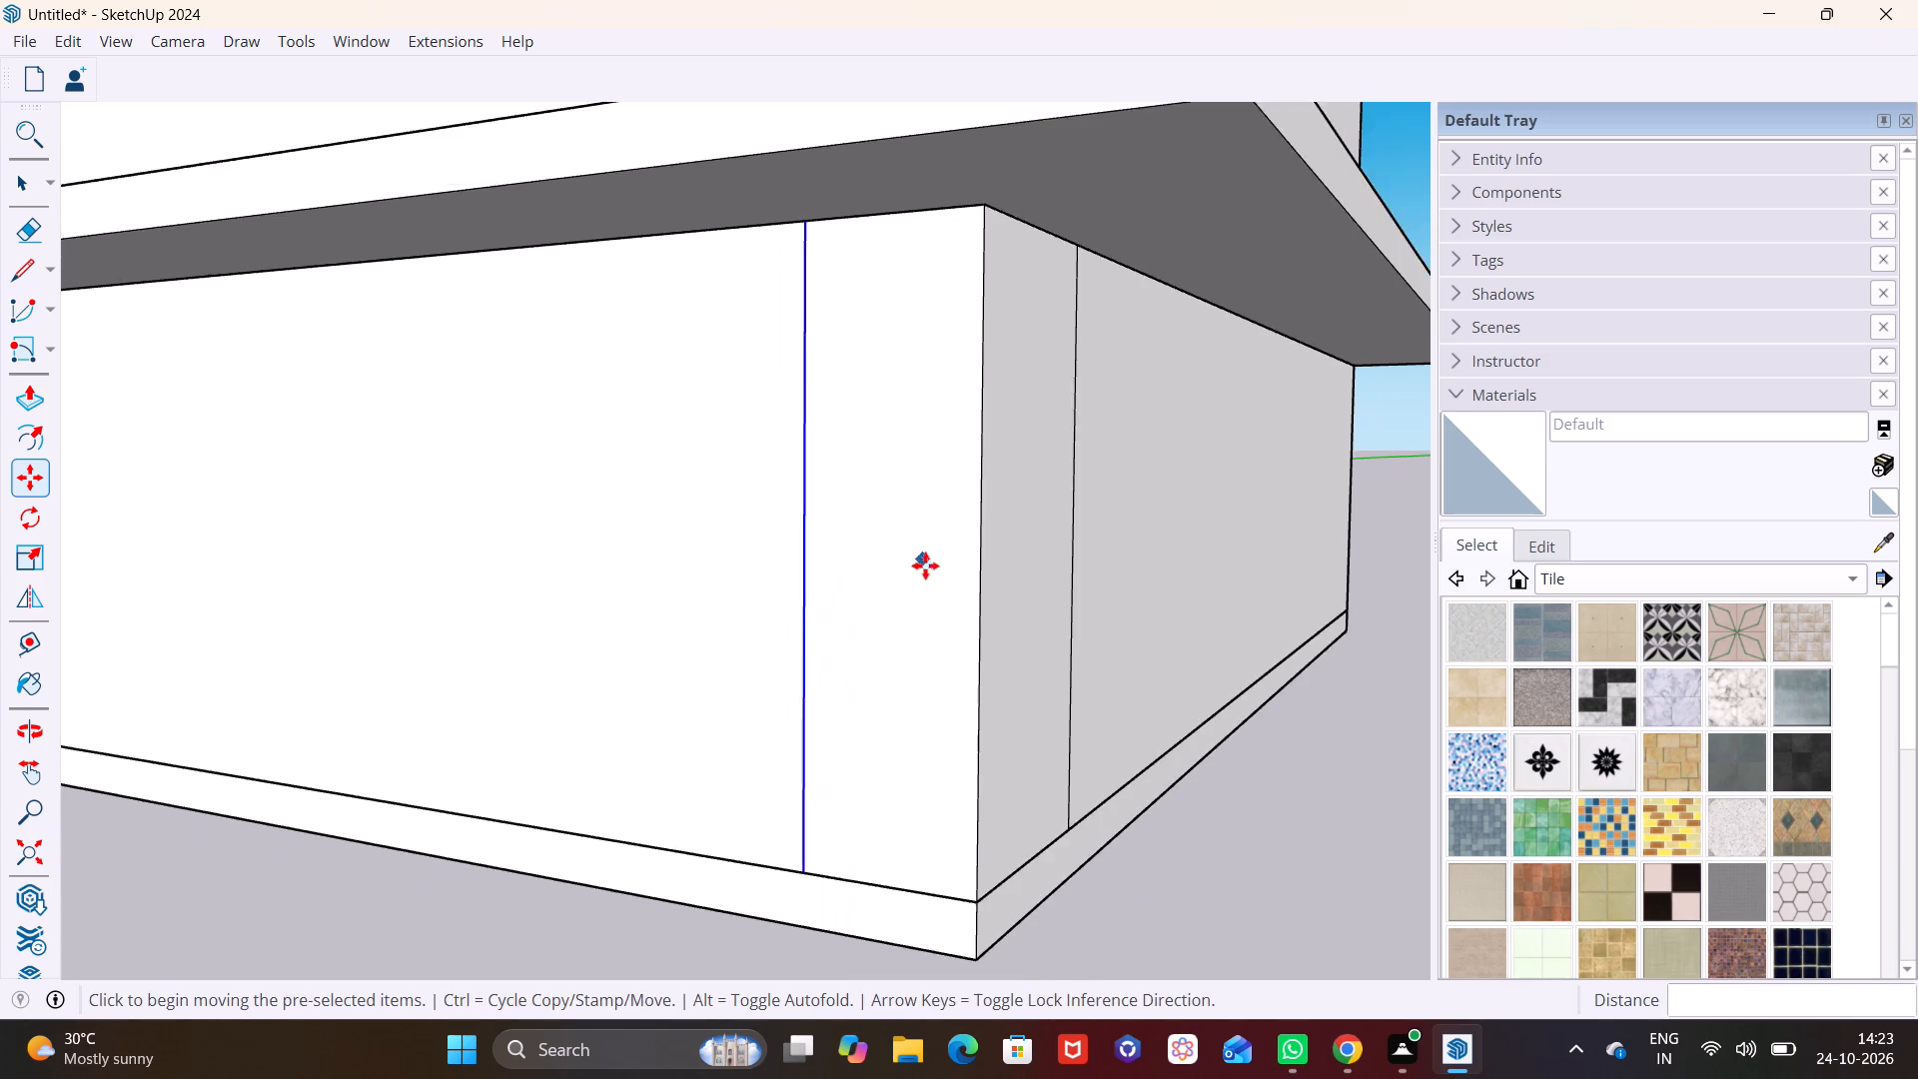
{"action": "scroll", "coordinate": [925, 565], "scroll_direction": "down", "scroll_amount": 4}
{"action": "middle_click_drag", "start_coordinate": [919, 635], "coordinate": [649, 599]}
{"action": "scroll", "coordinate": [1093, 655], "scroll_direction": "down", "scroll_amount": 5}
{"action": "middle_click_drag", "start_coordinate": [1066, 661], "coordinate": [1211, 828]}
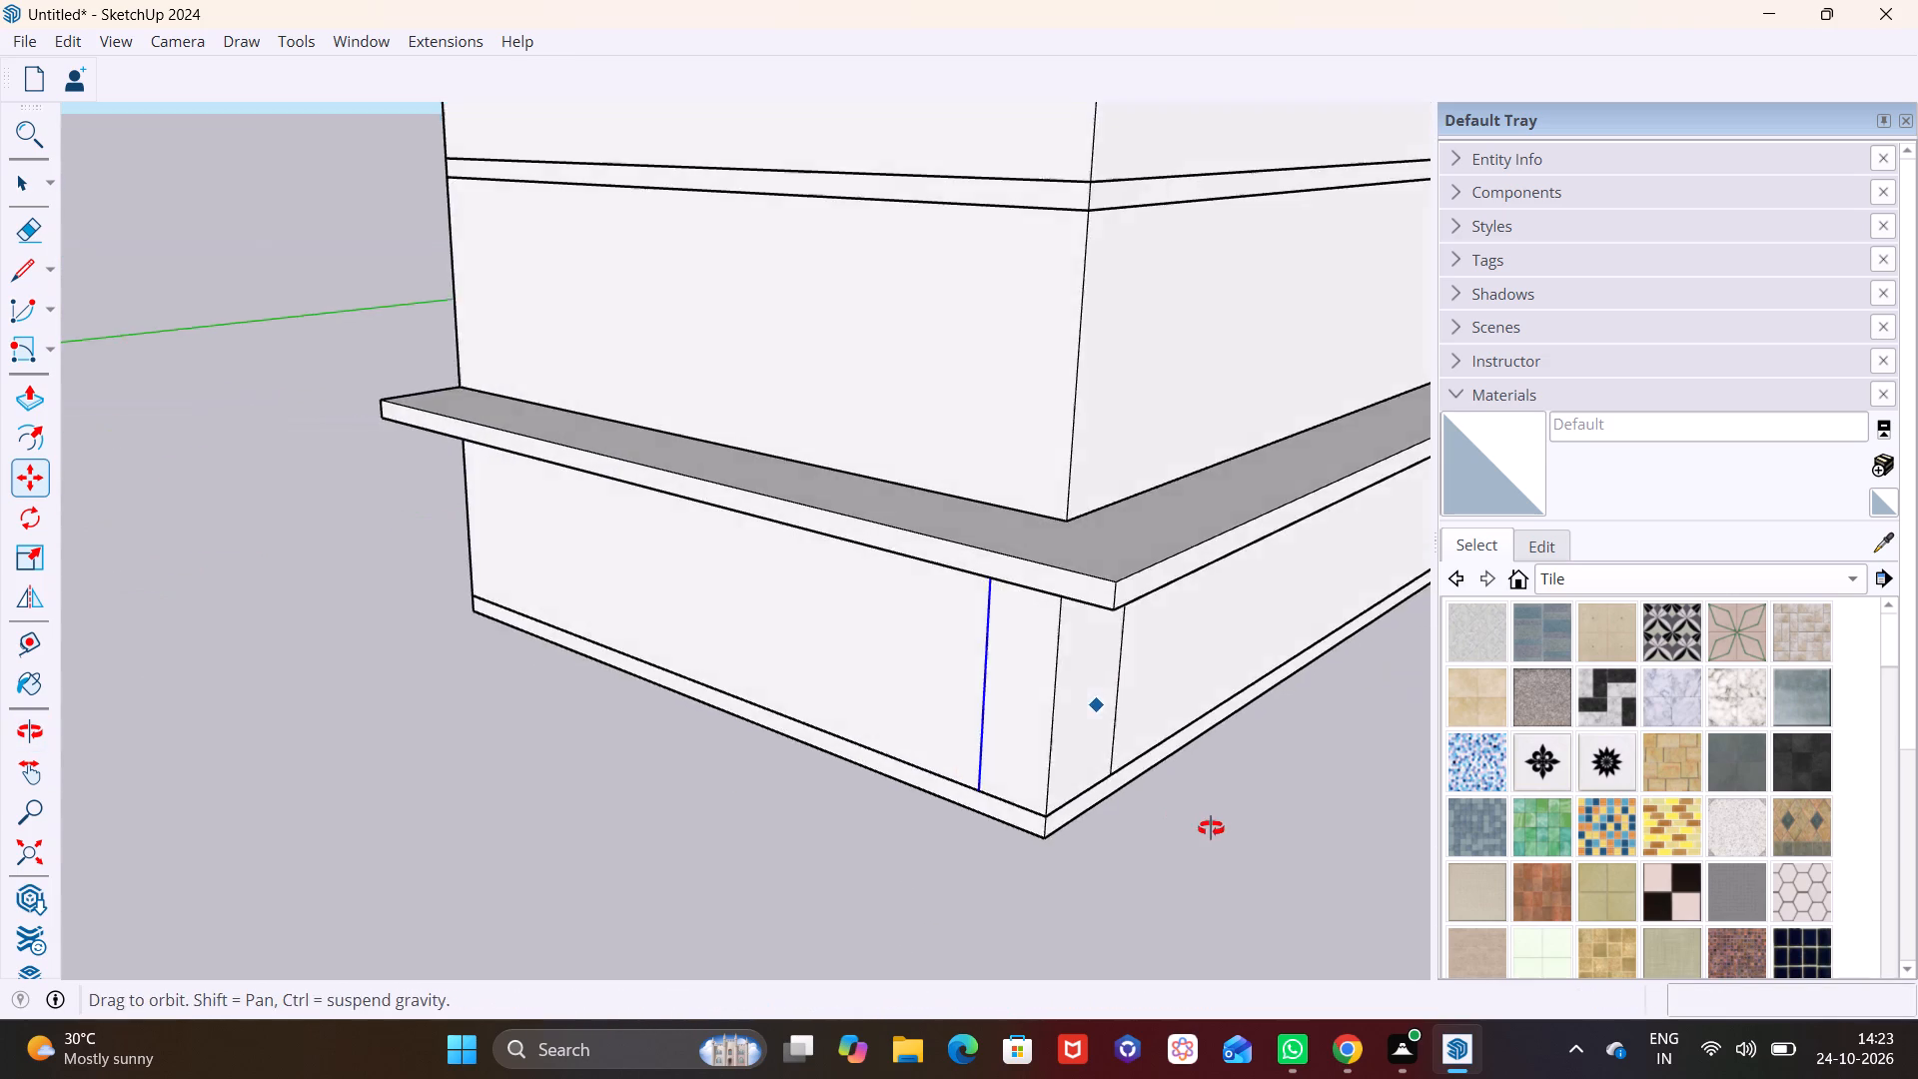
{"action": "middle_click_drag", "start_coordinate": [1211, 828], "coordinate": [1223, 819]}
{"action": "scroll", "coordinate": [1110, 733], "scroll_direction": "down", "scroll_amount": 3}
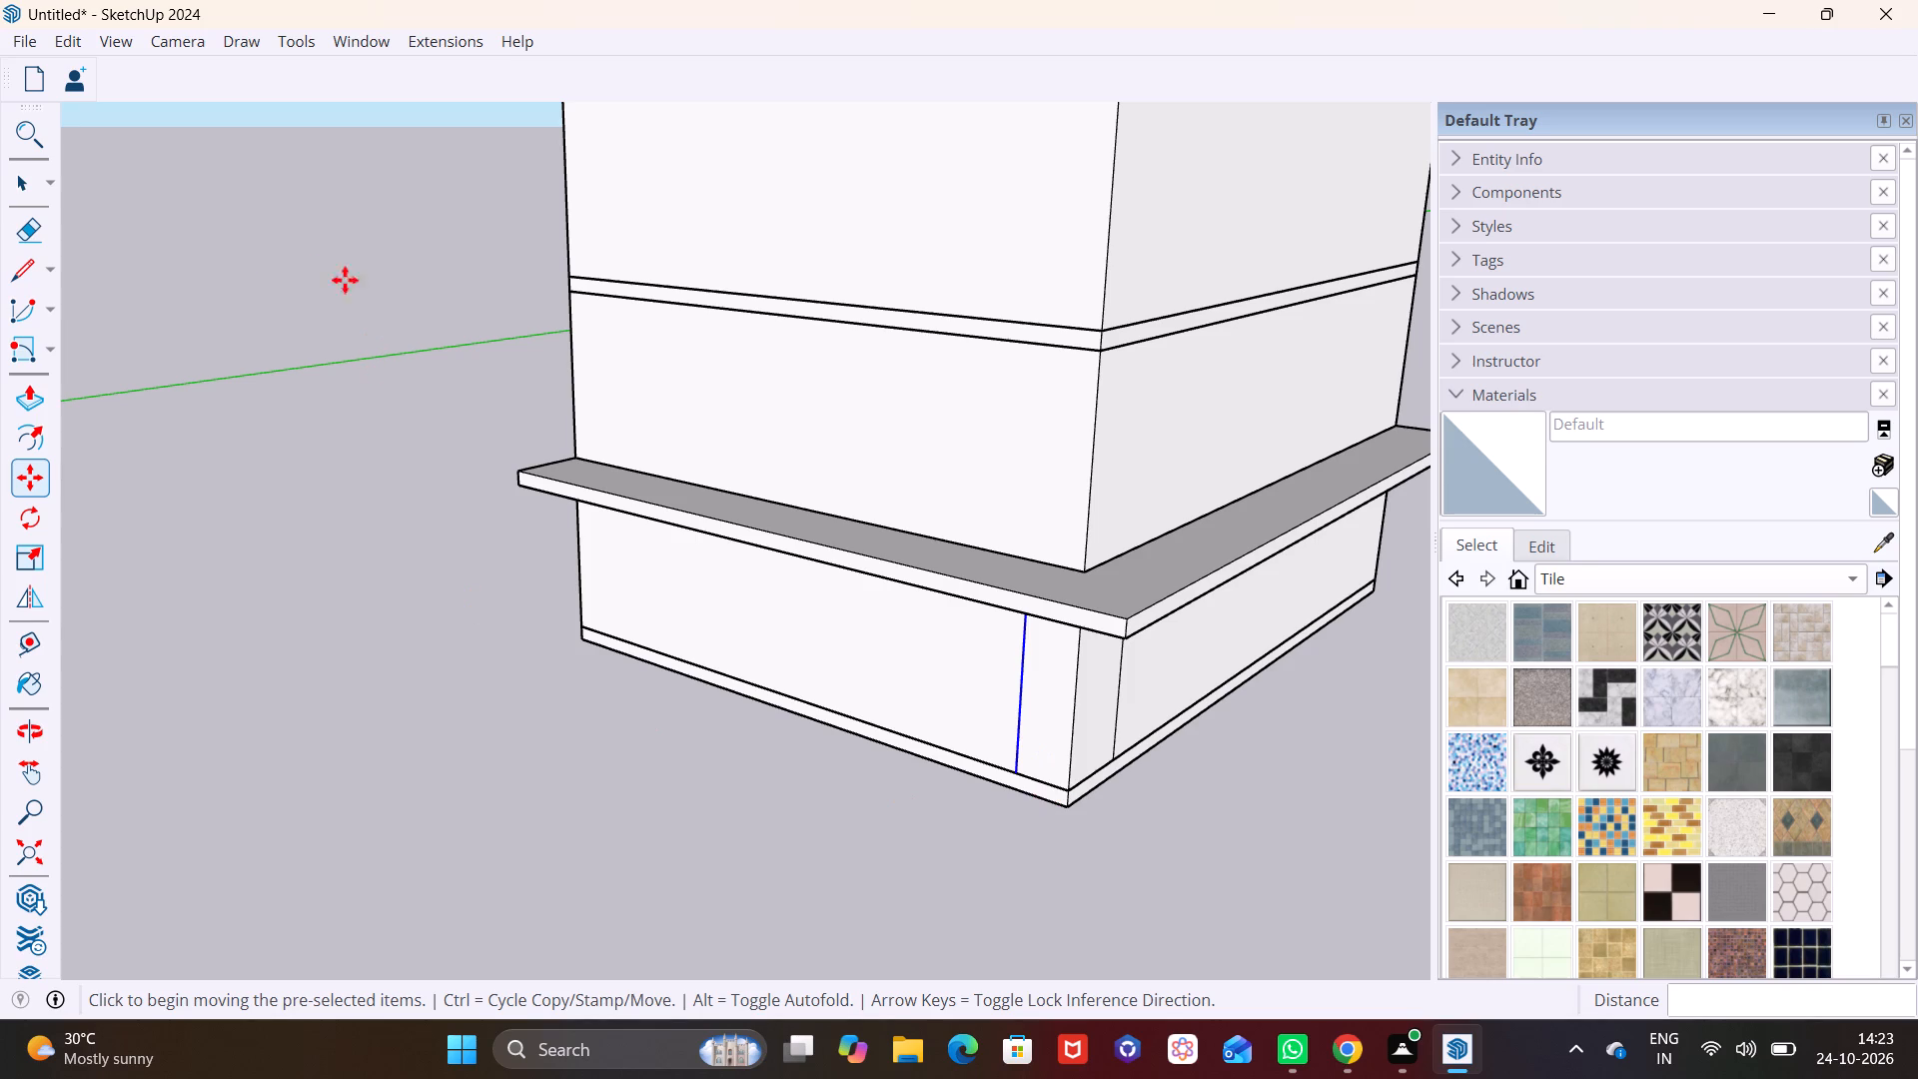
{"action": "left_click", "coordinate": [14, 184]}
{"action": "middle_click_drag", "start_coordinate": [668, 765], "coordinate": [416, 640]}
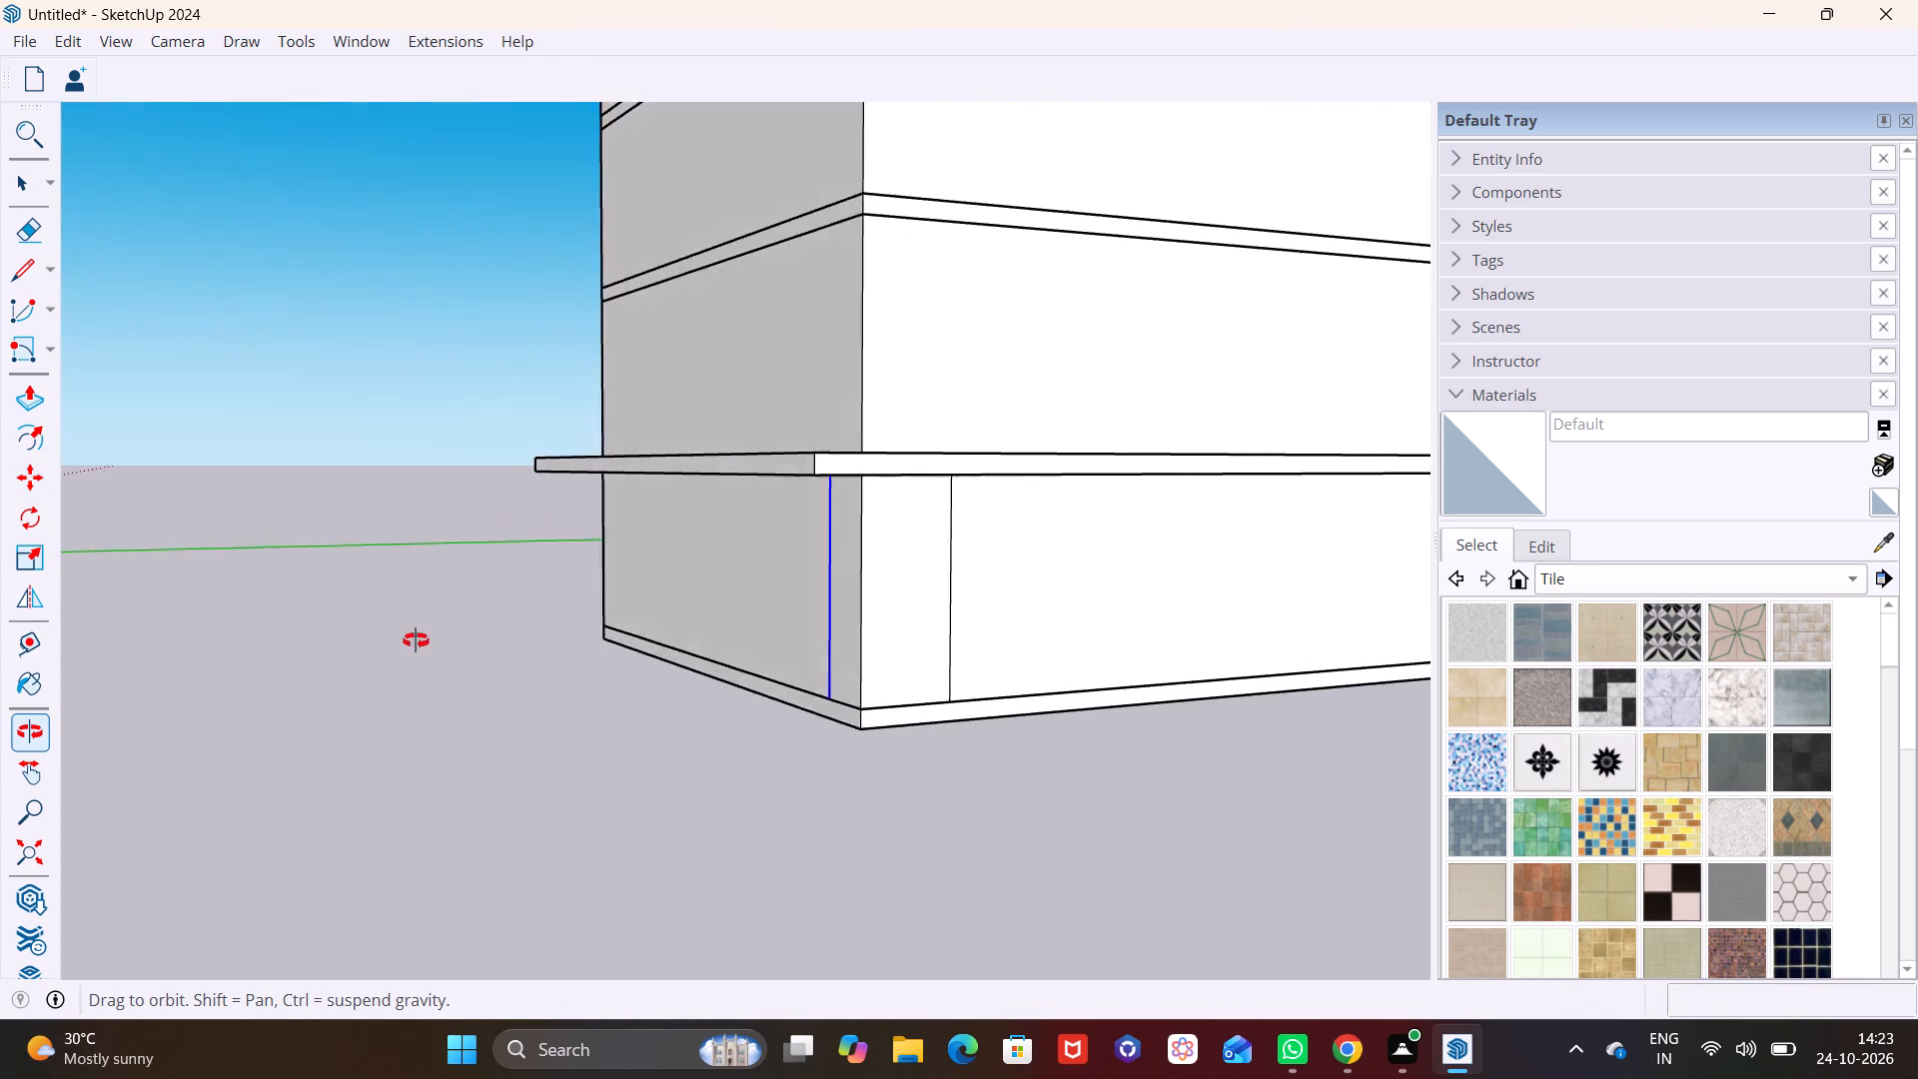
{"action": "middle_click_drag", "start_coordinate": [416, 640], "coordinate": [901, 724]}
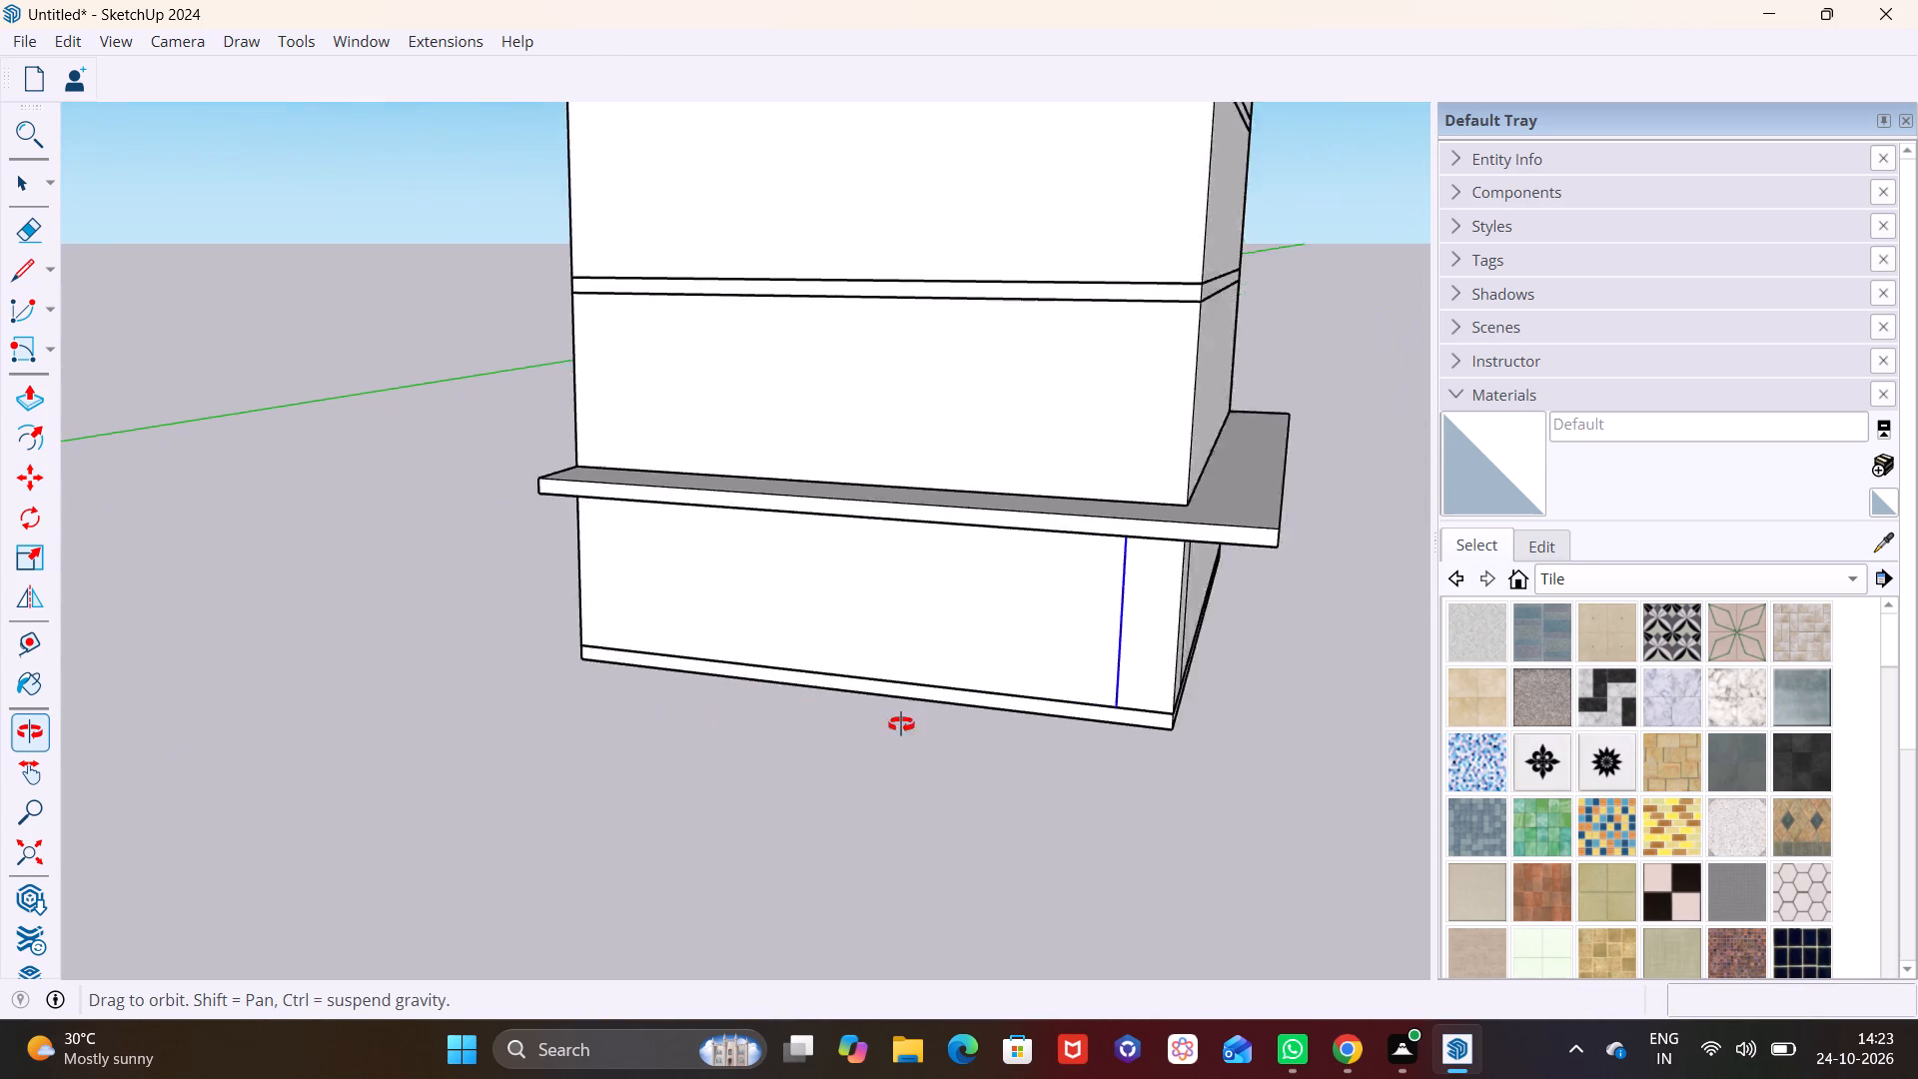
{"action": "middle_click_drag", "start_coordinate": [901, 724], "coordinate": [978, 688]}
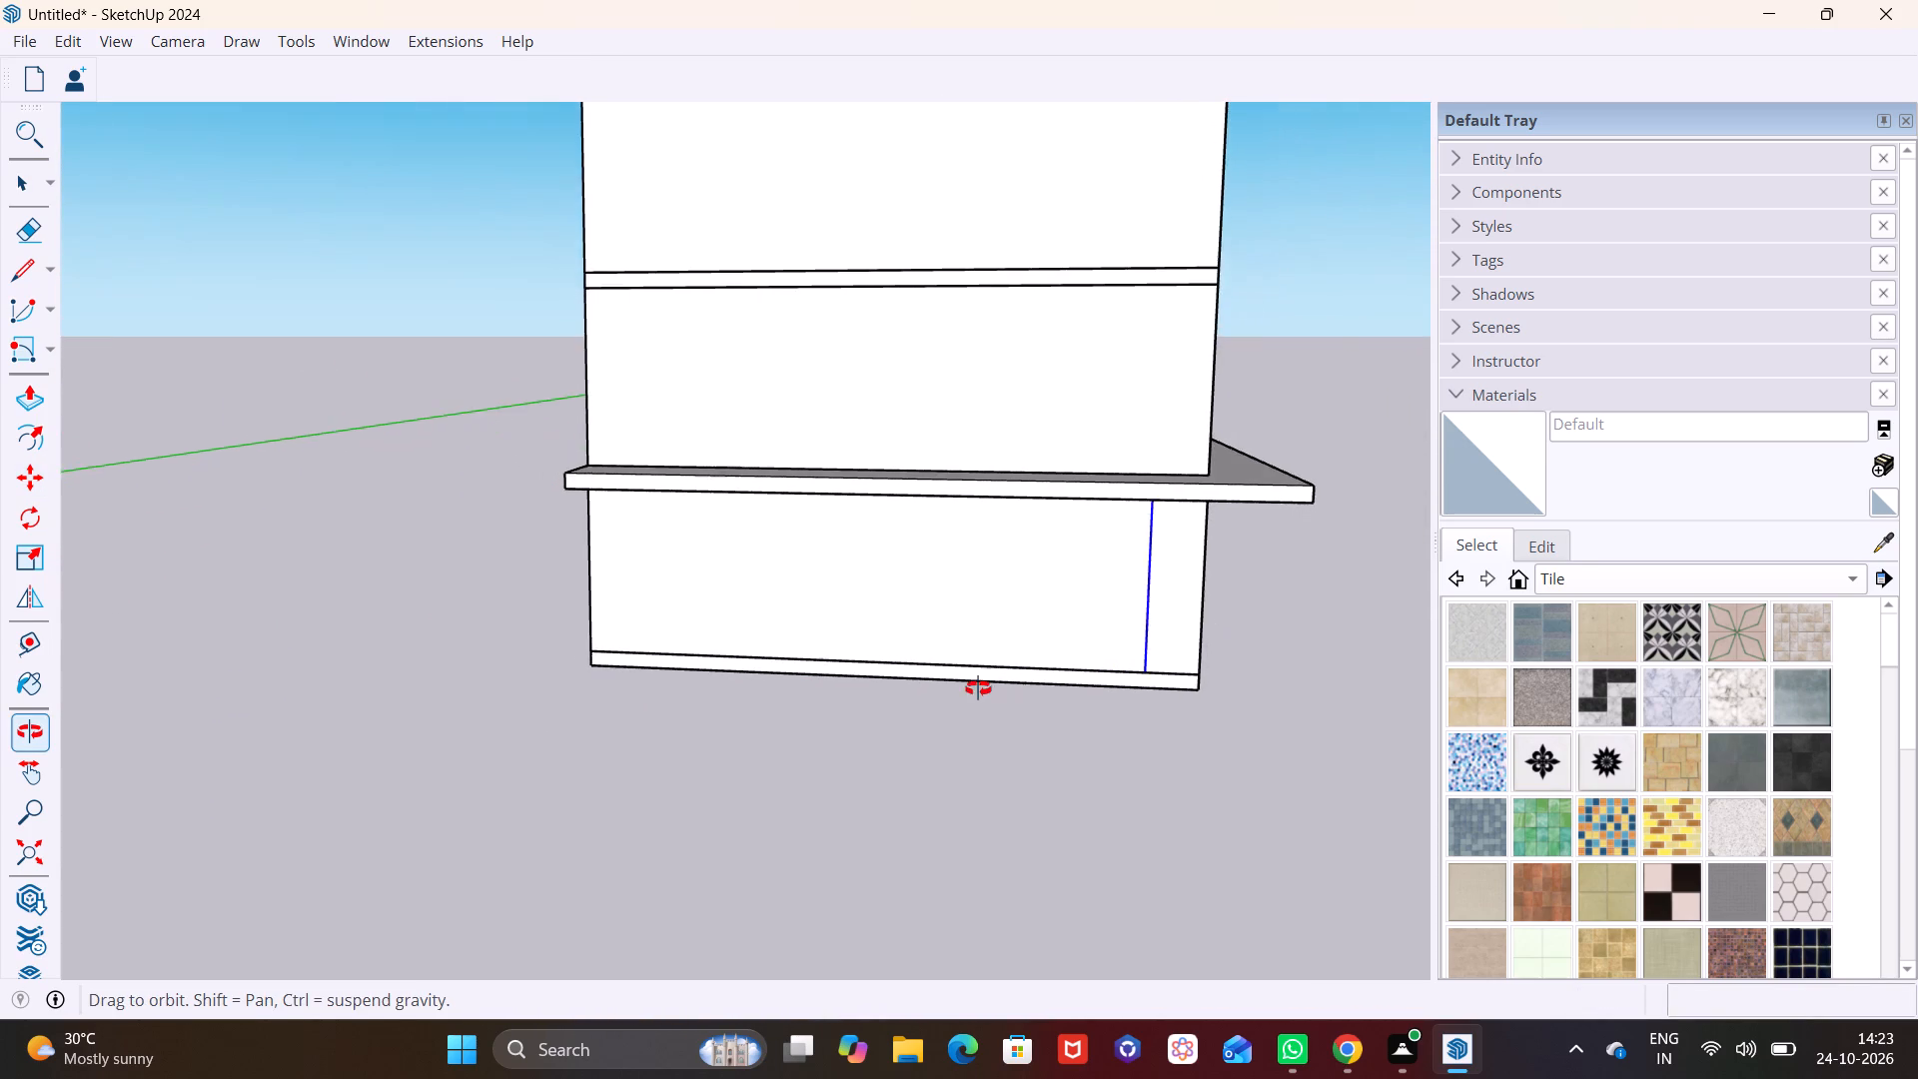
{"action": "middle_click_drag", "start_coordinate": [978, 688], "coordinate": [622, 686]}
{"action": "scroll", "coordinate": [1004, 664], "scroll_direction": "up", "scroll_amount": 4}
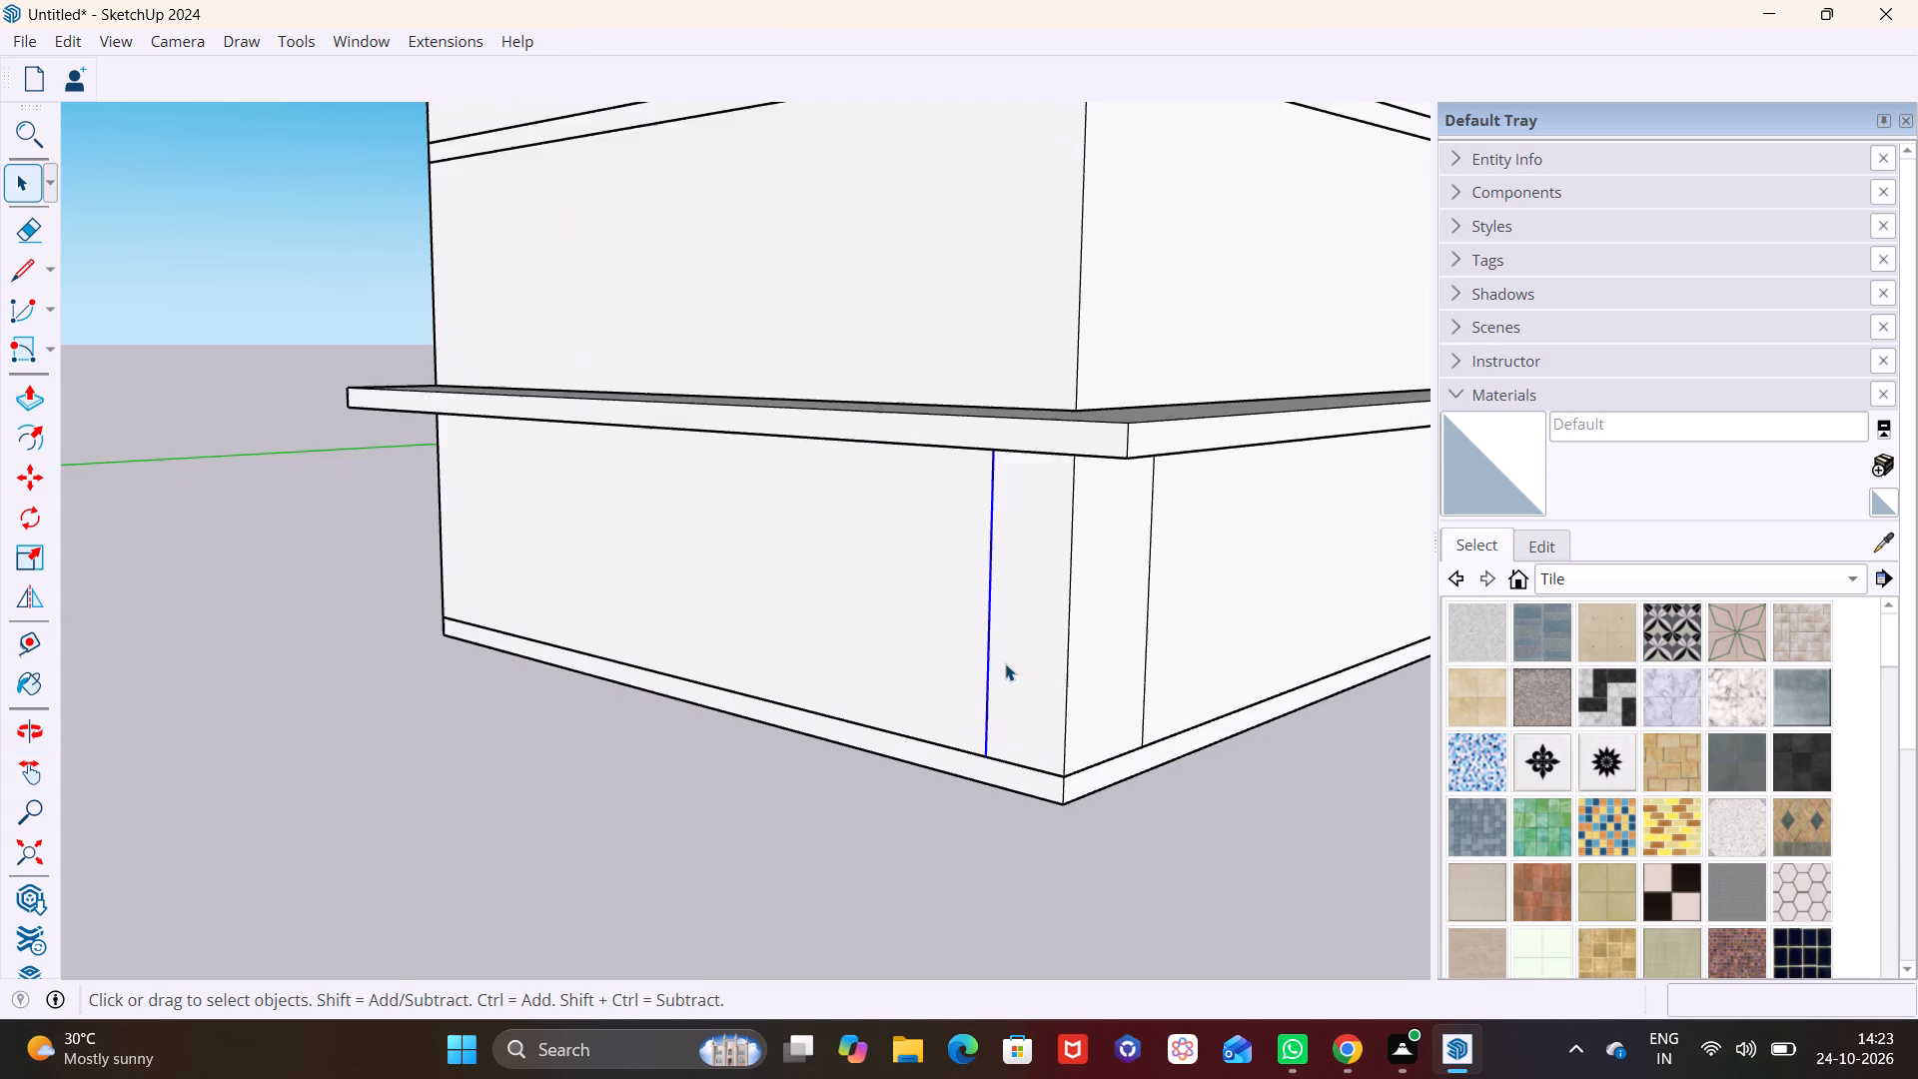
{"action": "scroll", "coordinate": [1005, 663], "scroll_direction": "up", "scroll_amount": 3}
{"action": "left_click", "coordinate": [796, 889]}
{"action": "scroll", "coordinate": [887, 801], "scroll_direction": "down", "scroll_amount": 6}
{"action": "middle_click_drag", "start_coordinate": [979, 806], "coordinate": [1028, 721]}
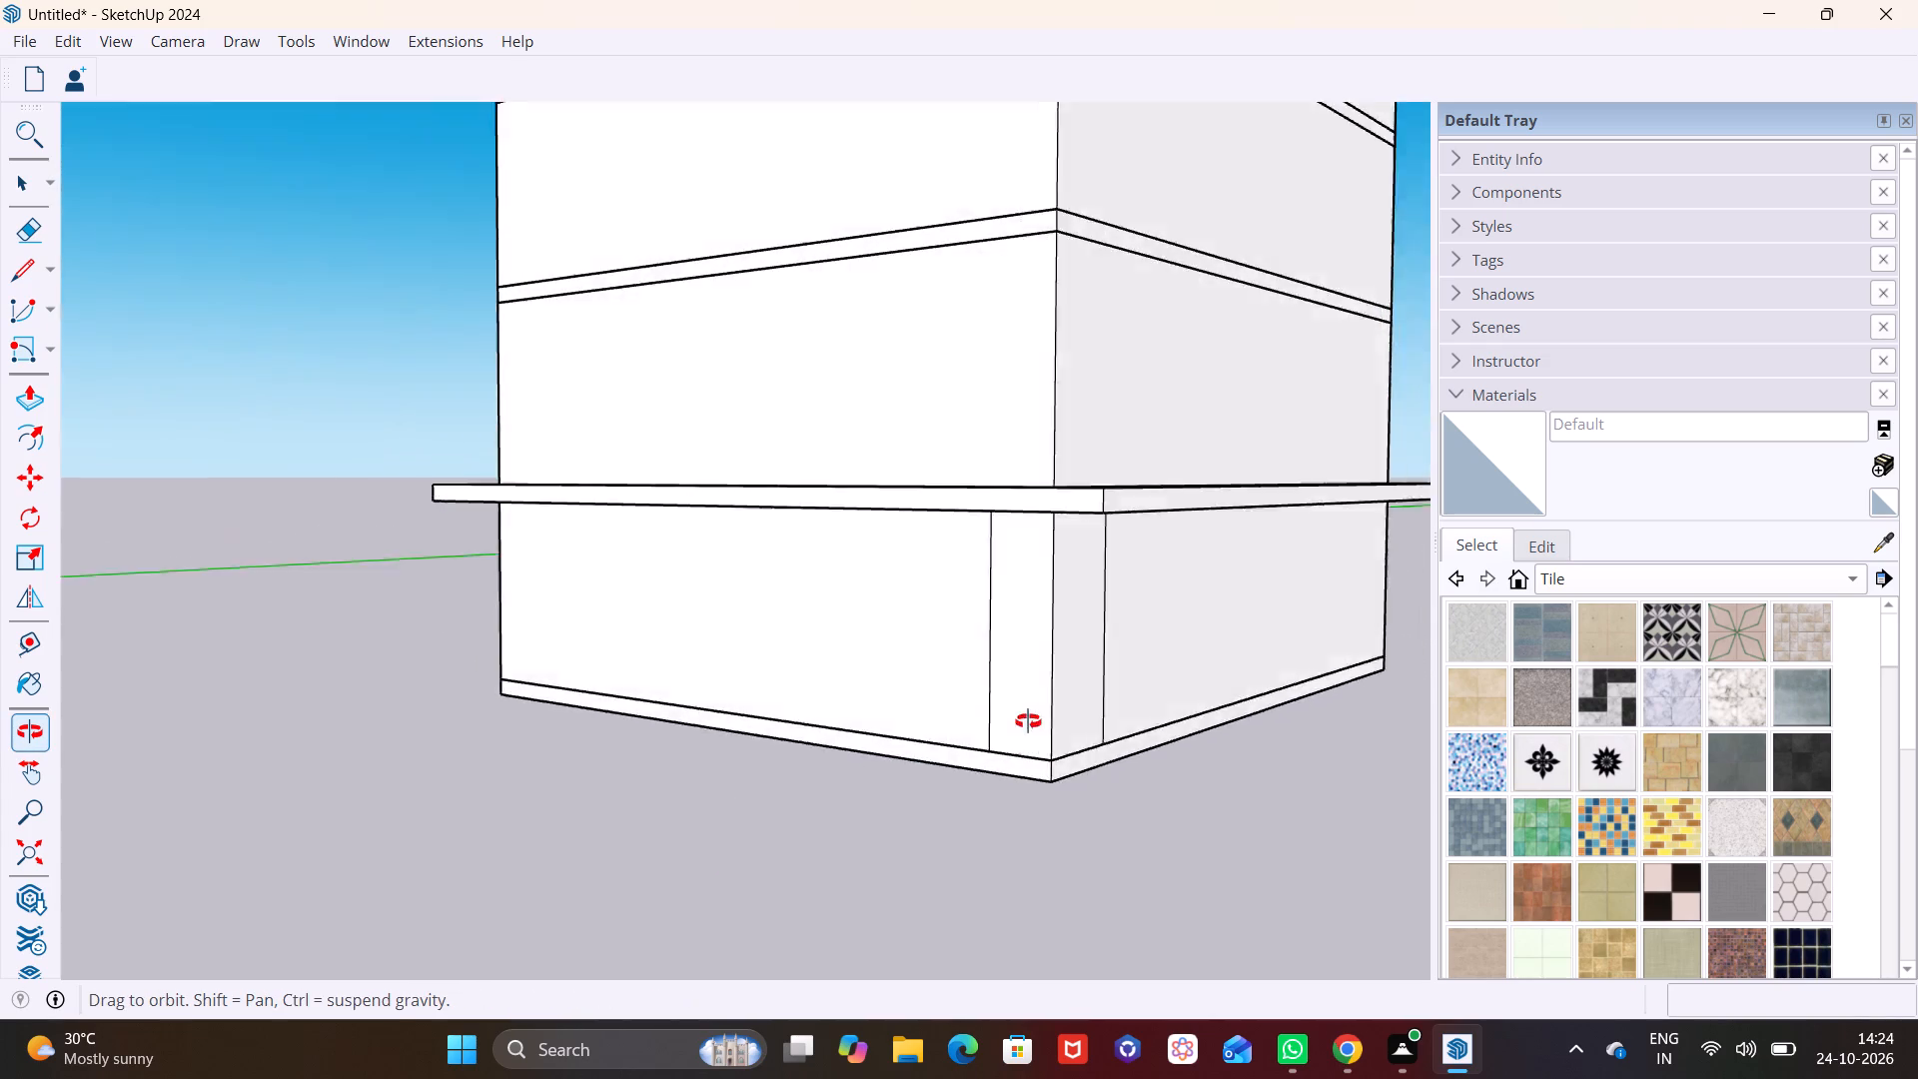
{"action": "middle_click_drag", "start_coordinate": [1028, 721], "coordinate": [1024, 679]}
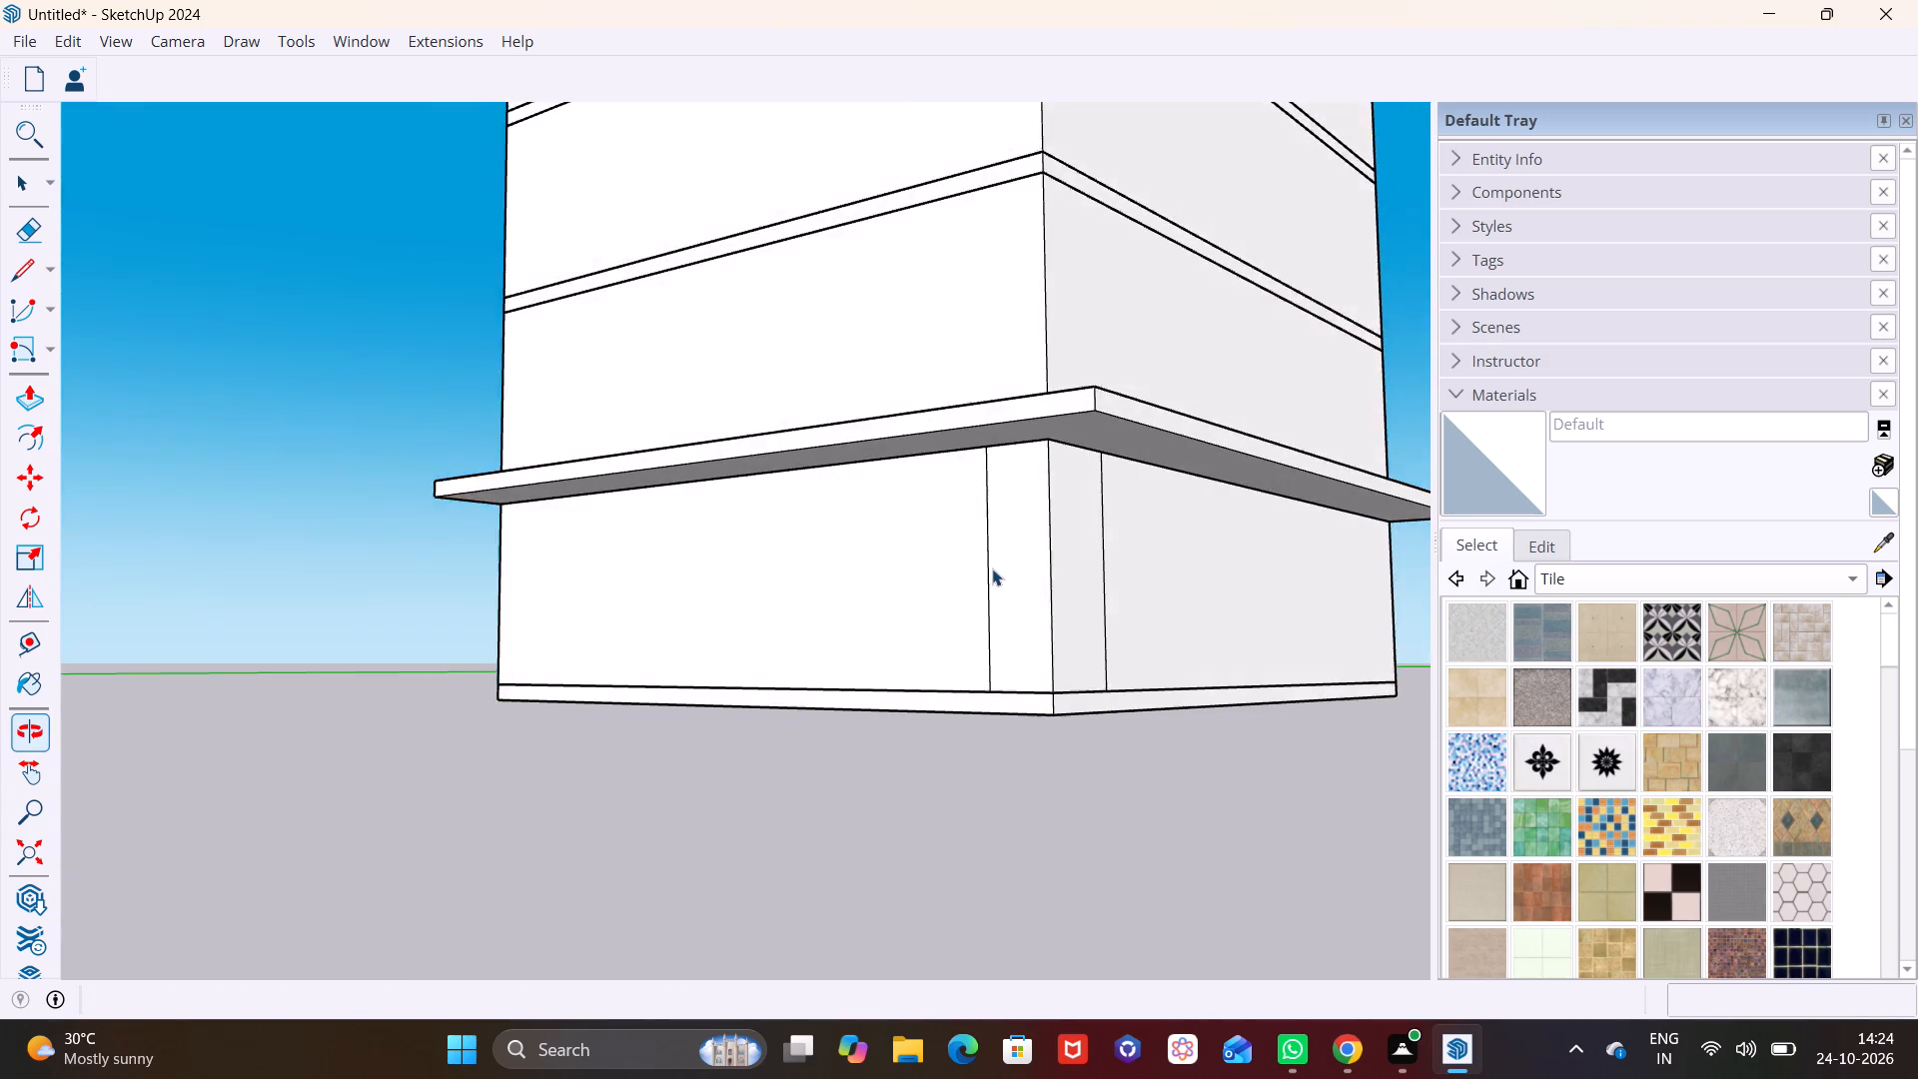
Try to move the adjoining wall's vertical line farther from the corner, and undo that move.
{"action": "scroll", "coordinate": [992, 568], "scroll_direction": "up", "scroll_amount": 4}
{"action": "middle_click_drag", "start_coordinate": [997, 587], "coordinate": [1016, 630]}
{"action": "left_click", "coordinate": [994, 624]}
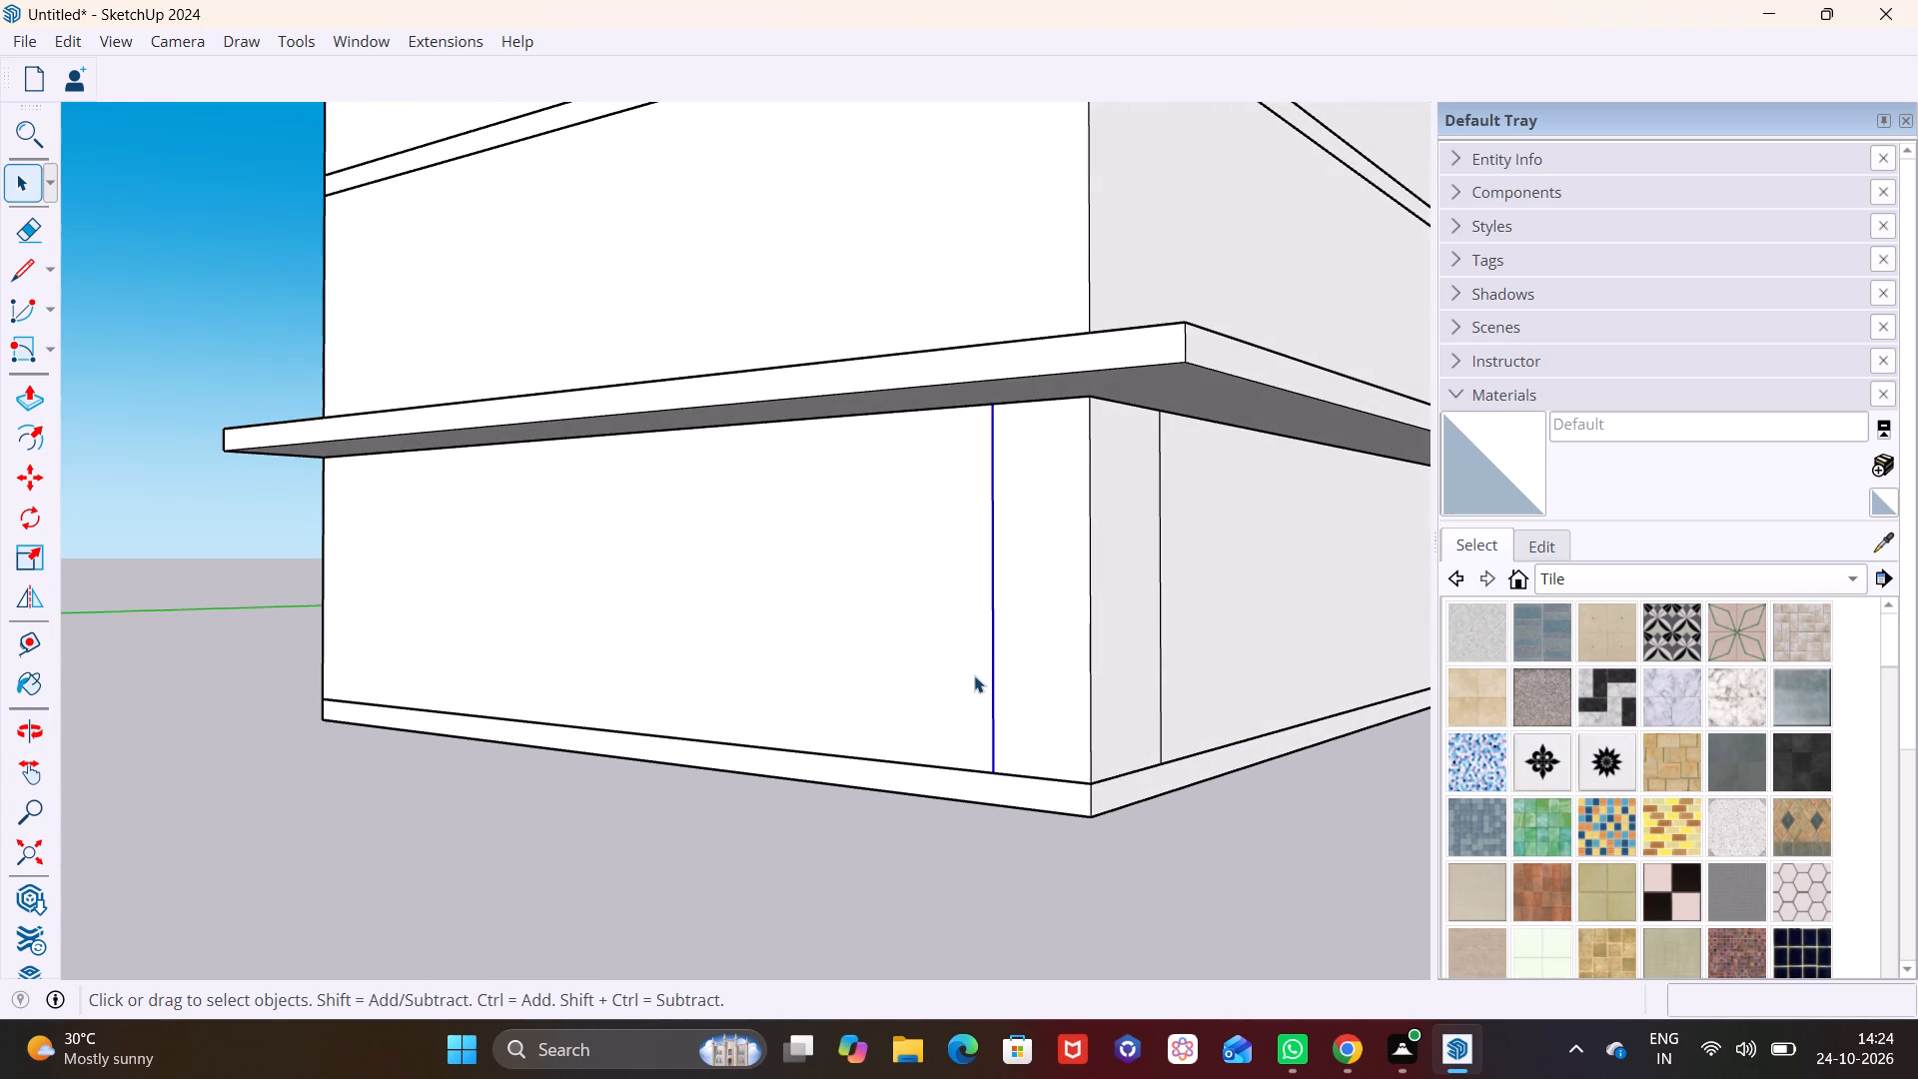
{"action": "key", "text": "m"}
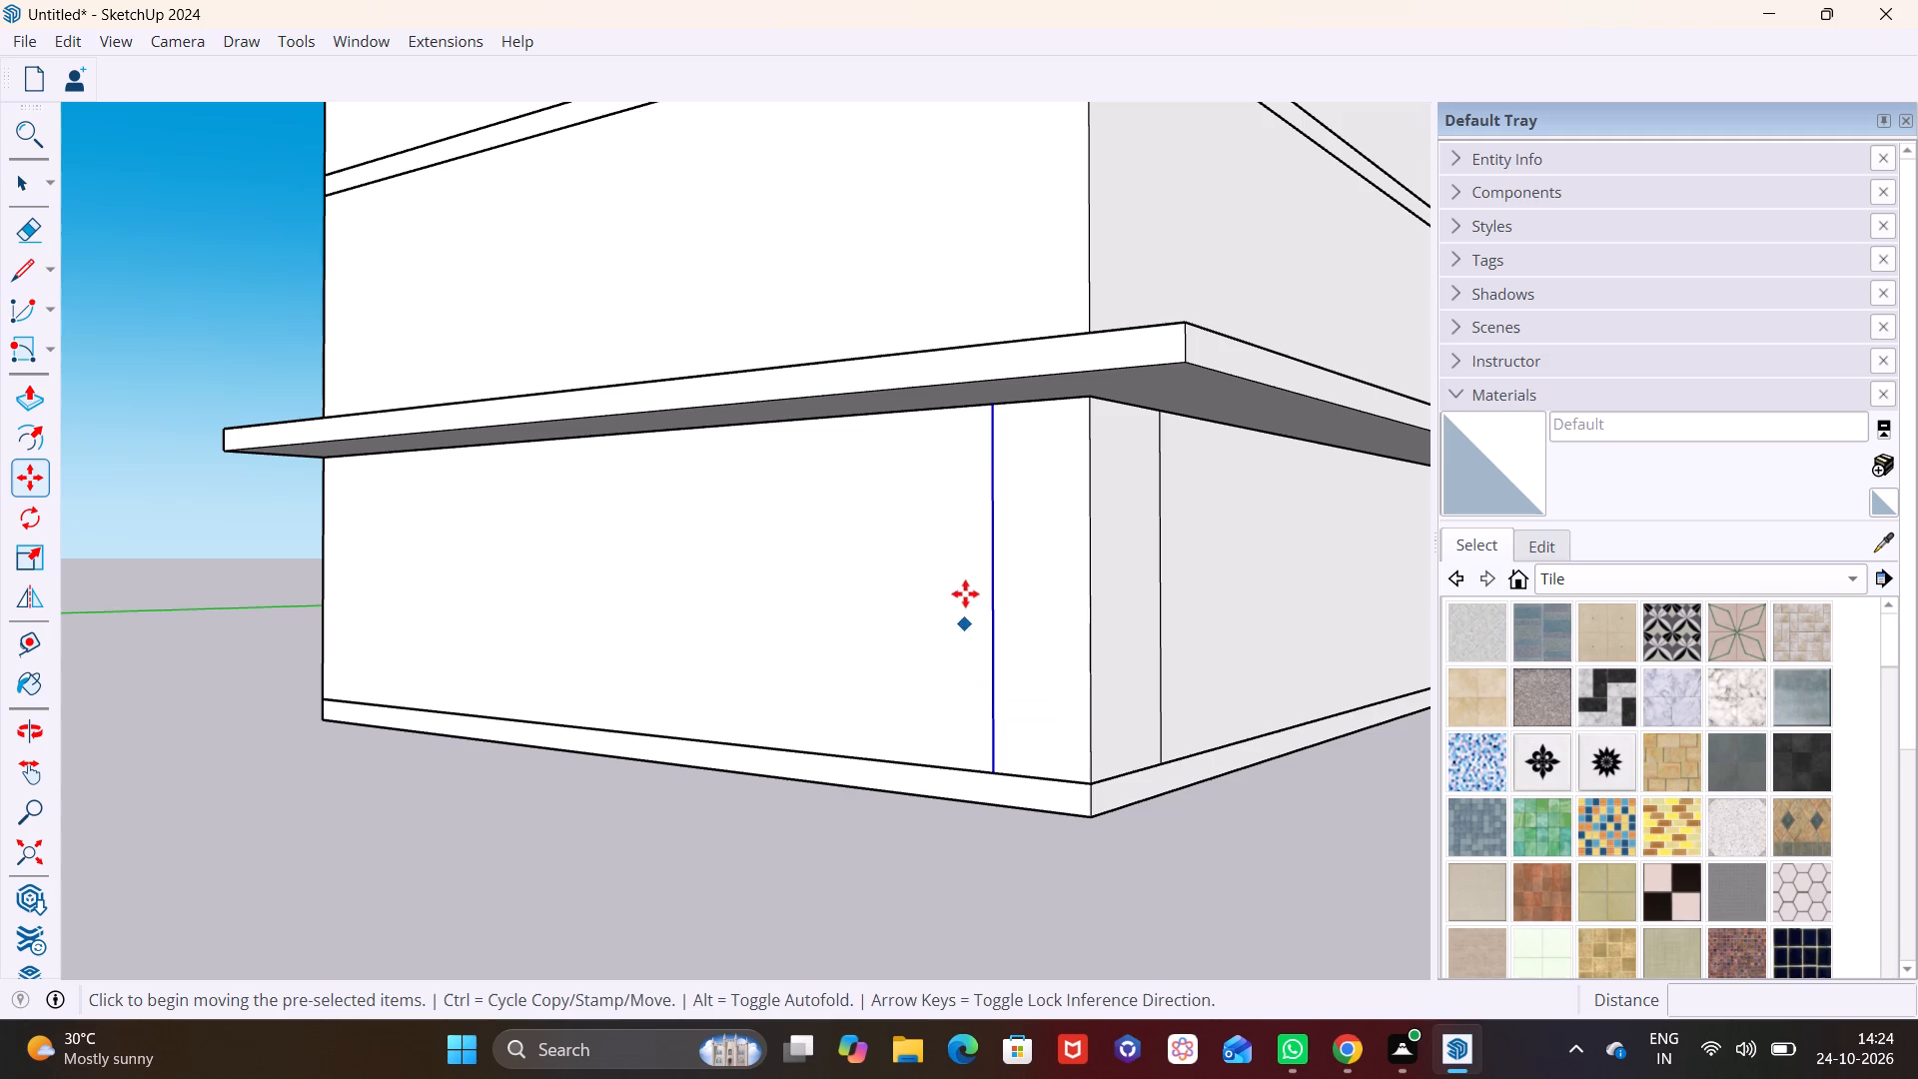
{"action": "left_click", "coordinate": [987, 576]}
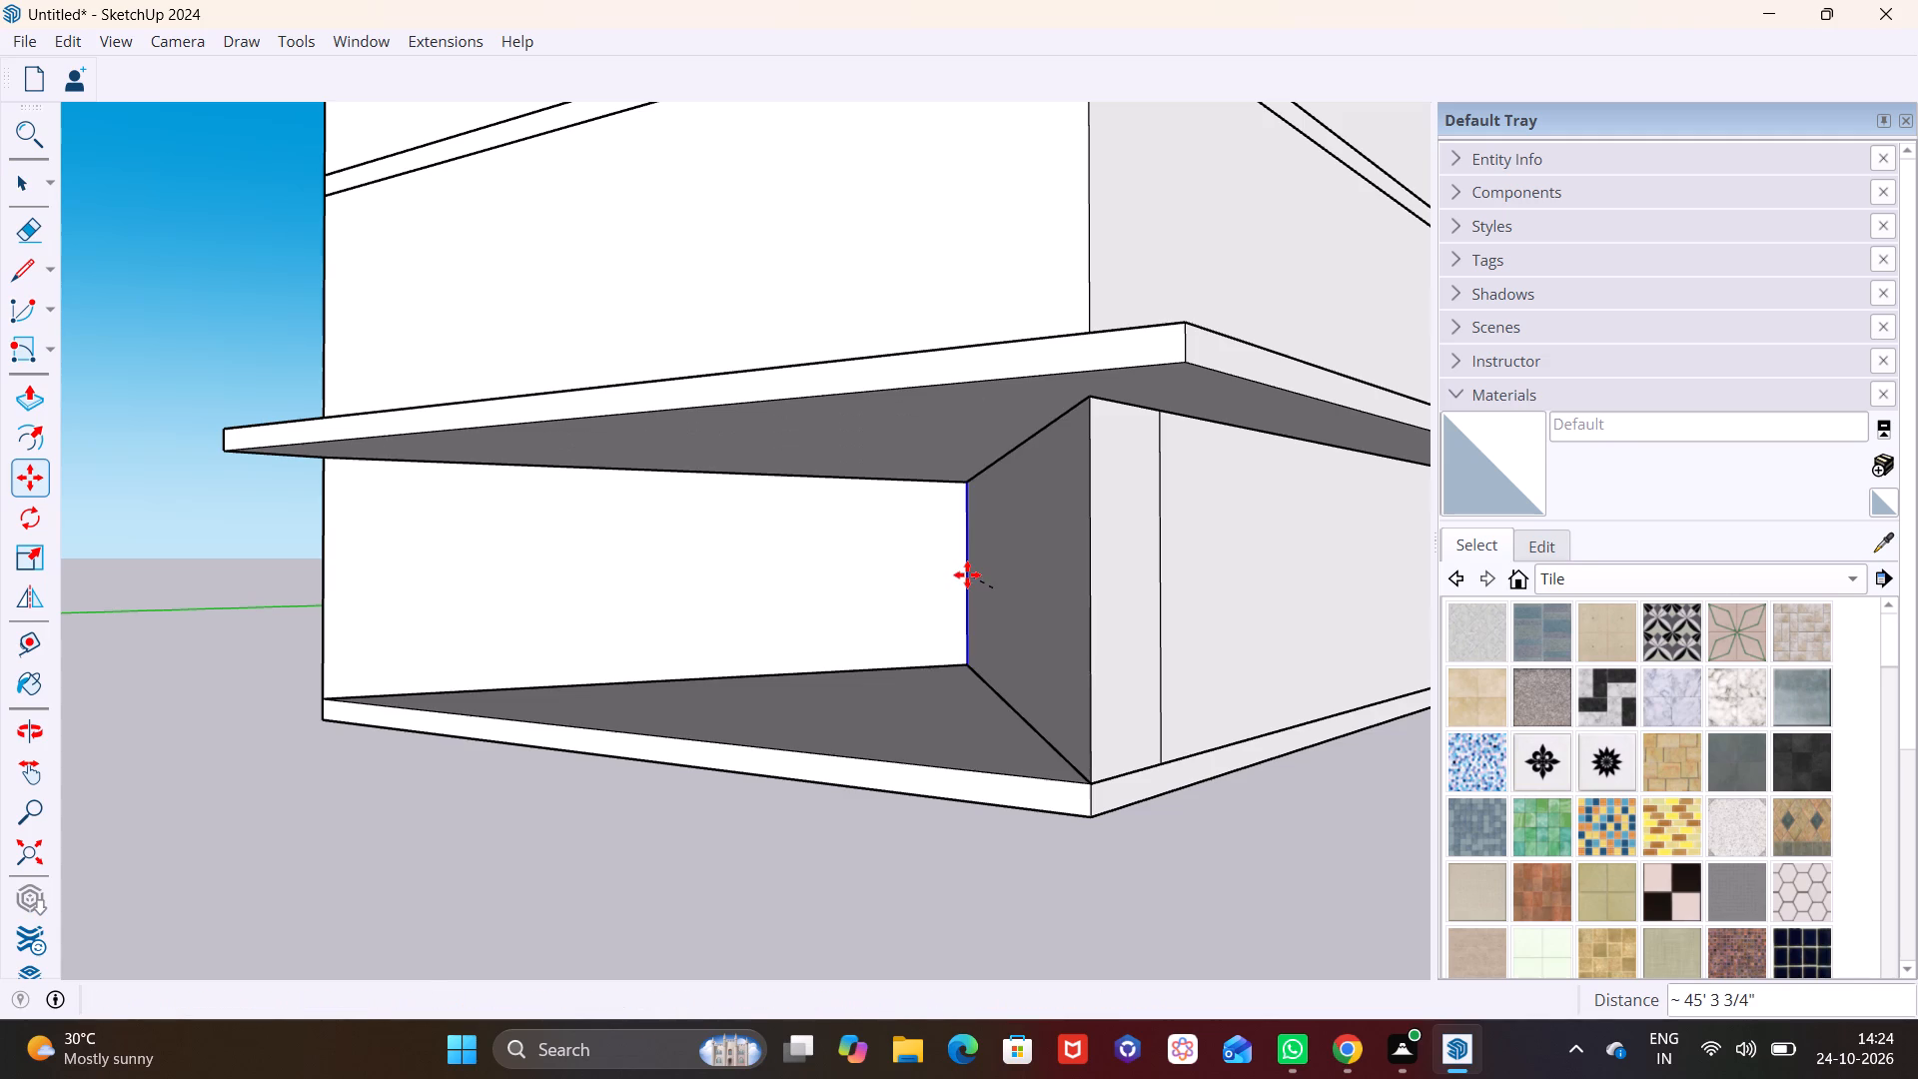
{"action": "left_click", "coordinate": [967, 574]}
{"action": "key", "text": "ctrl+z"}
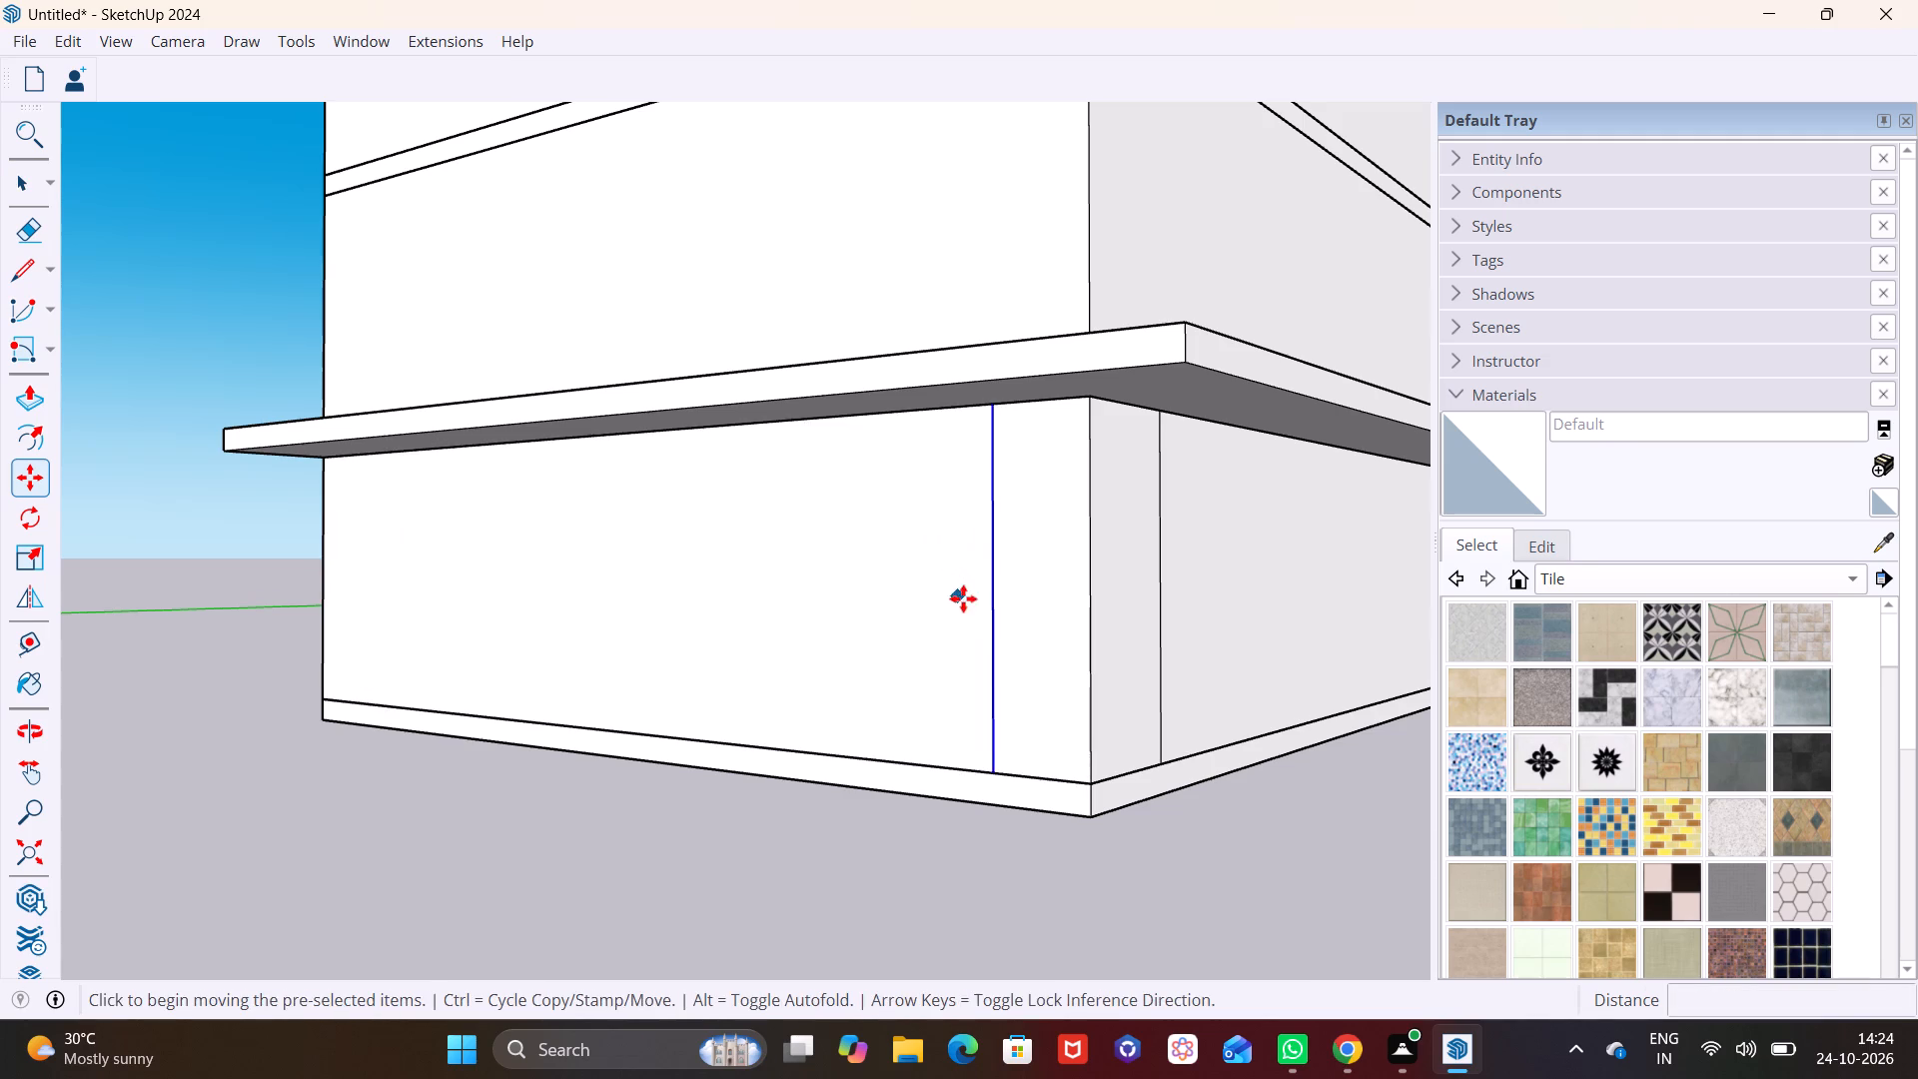
Move the adjoining wall's vertical line slightly farther from the corner, and clear the selection.
{"action": "middle_click_drag", "start_coordinate": [967, 600], "coordinate": [1316, 532]}
{"action": "left_click", "coordinate": [1080, 578]}
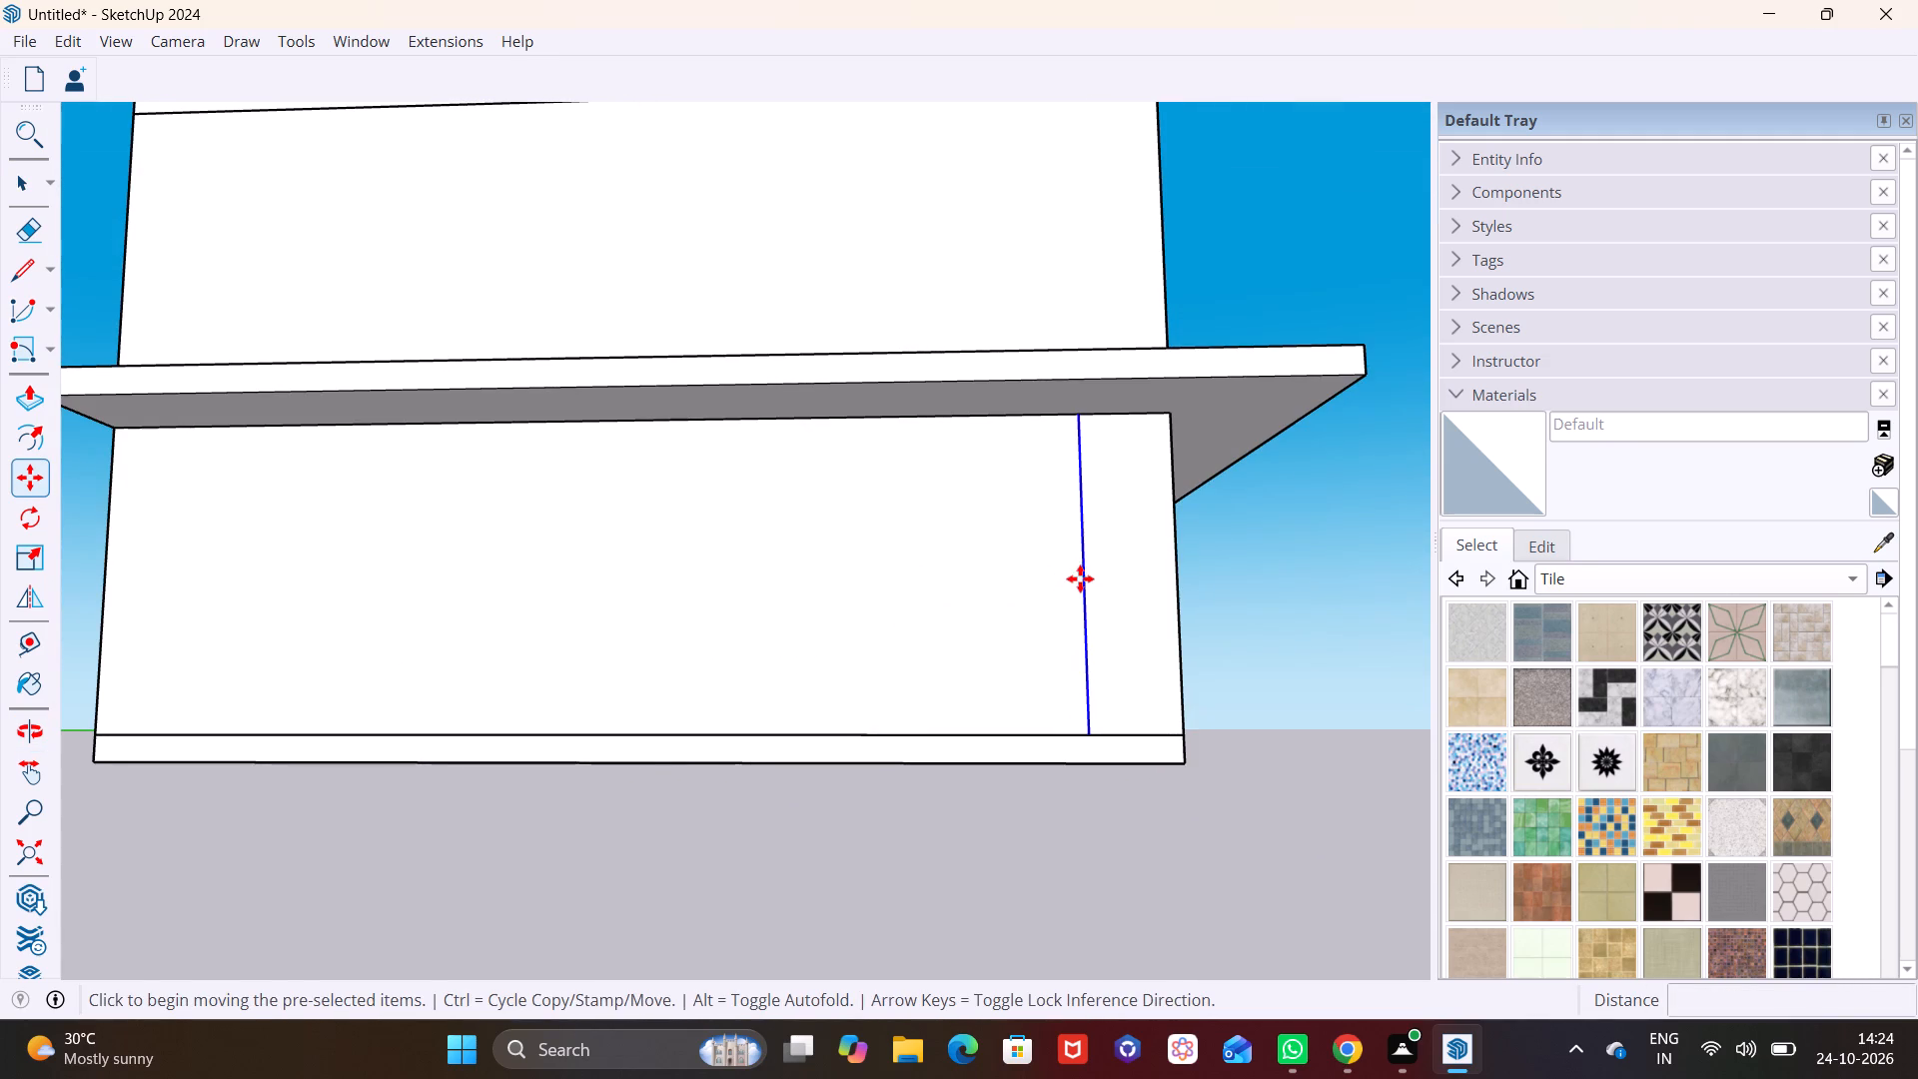
{"action": "left_click", "coordinate": [1065, 578]}
{"action": "key", "text": "space"}
{"action": "left_click", "coordinate": [1344, 877]}
Examine the divided ground-floor corner in relation to the whole five-storey building.
{"action": "middle_click_drag", "start_coordinate": [1204, 805], "coordinate": [905, 952]}
{"action": "scroll", "coordinate": [905, 901], "scroll_direction": "down", "scroll_amount": 3}
{"action": "middle_click_drag", "start_coordinate": [969, 848], "coordinate": [1025, 893]}
{"action": "scroll", "coordinate": [1174, 937], "scroll_direction": "down", "scroll_amount": 2}
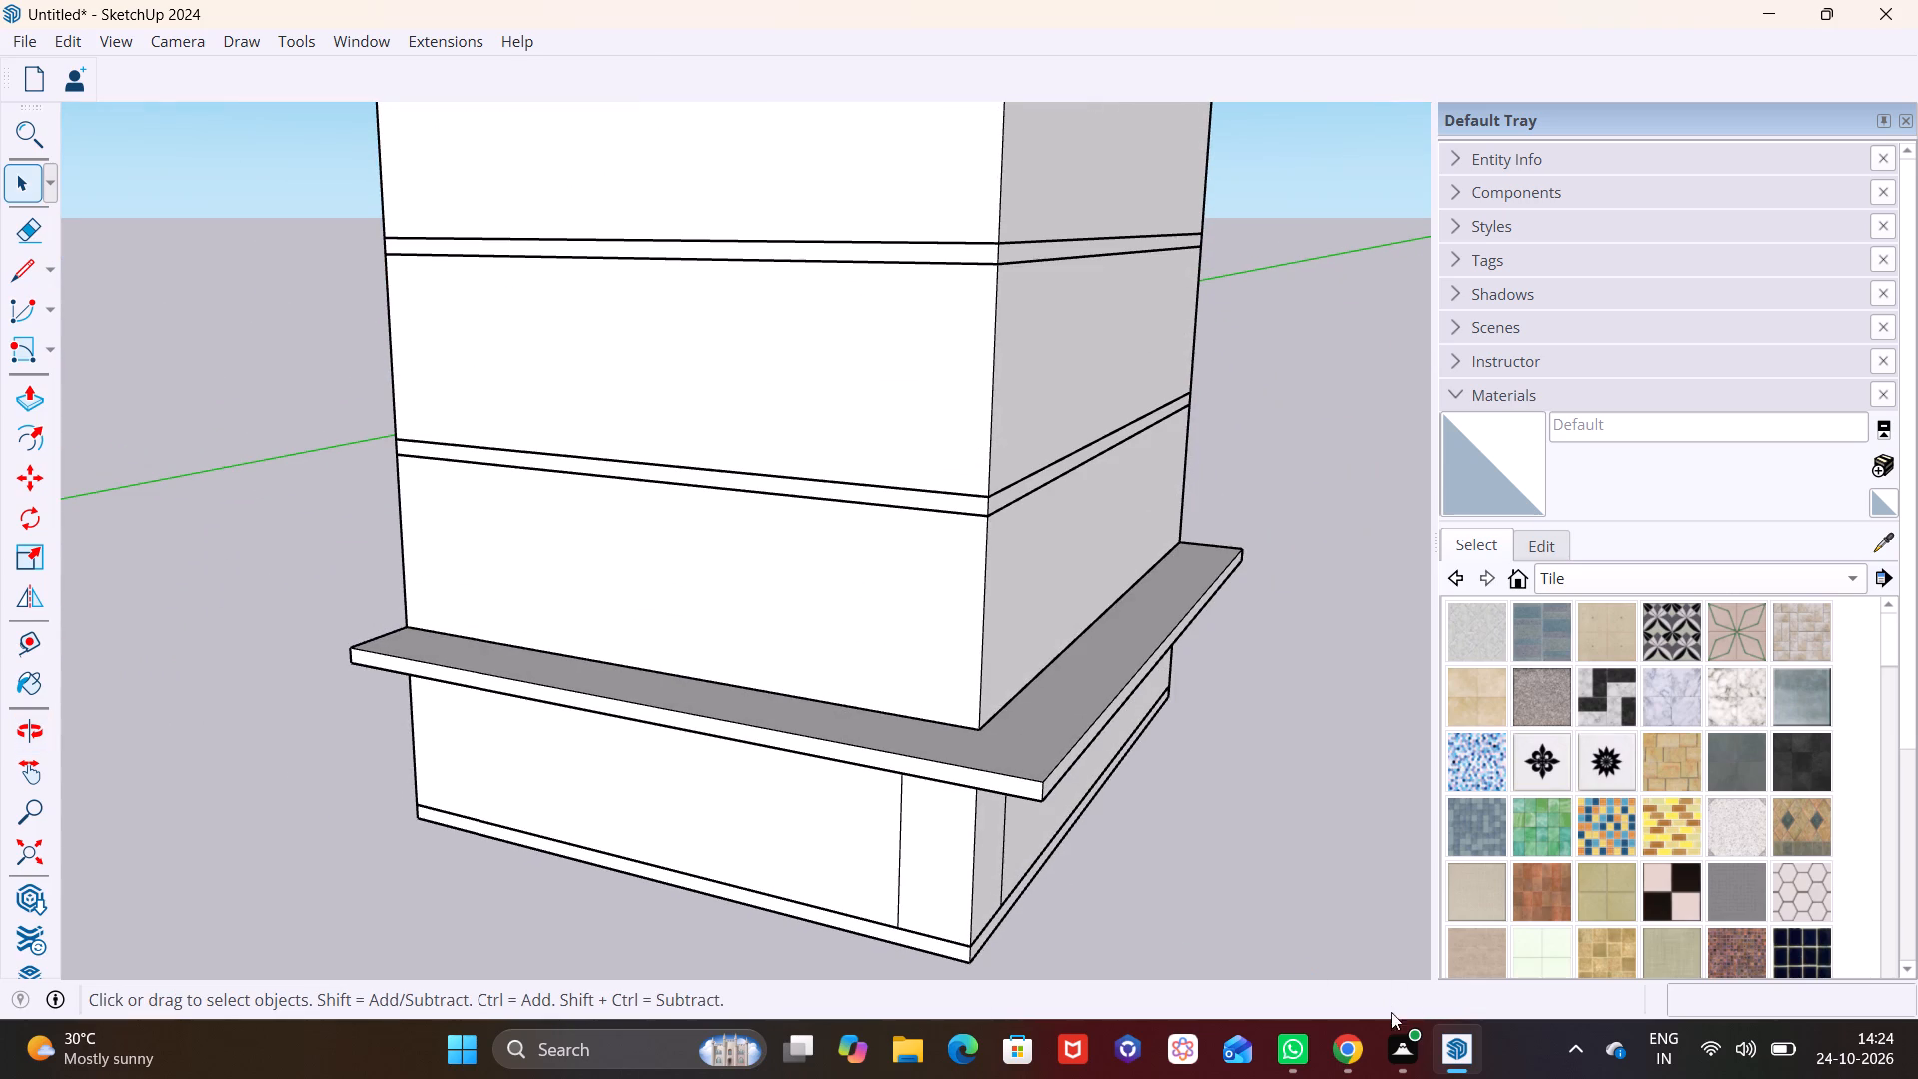
{"action": "scroll", "coordinate": [1005, 705], "scroll_direction": "down", "scroll_amount": 6}
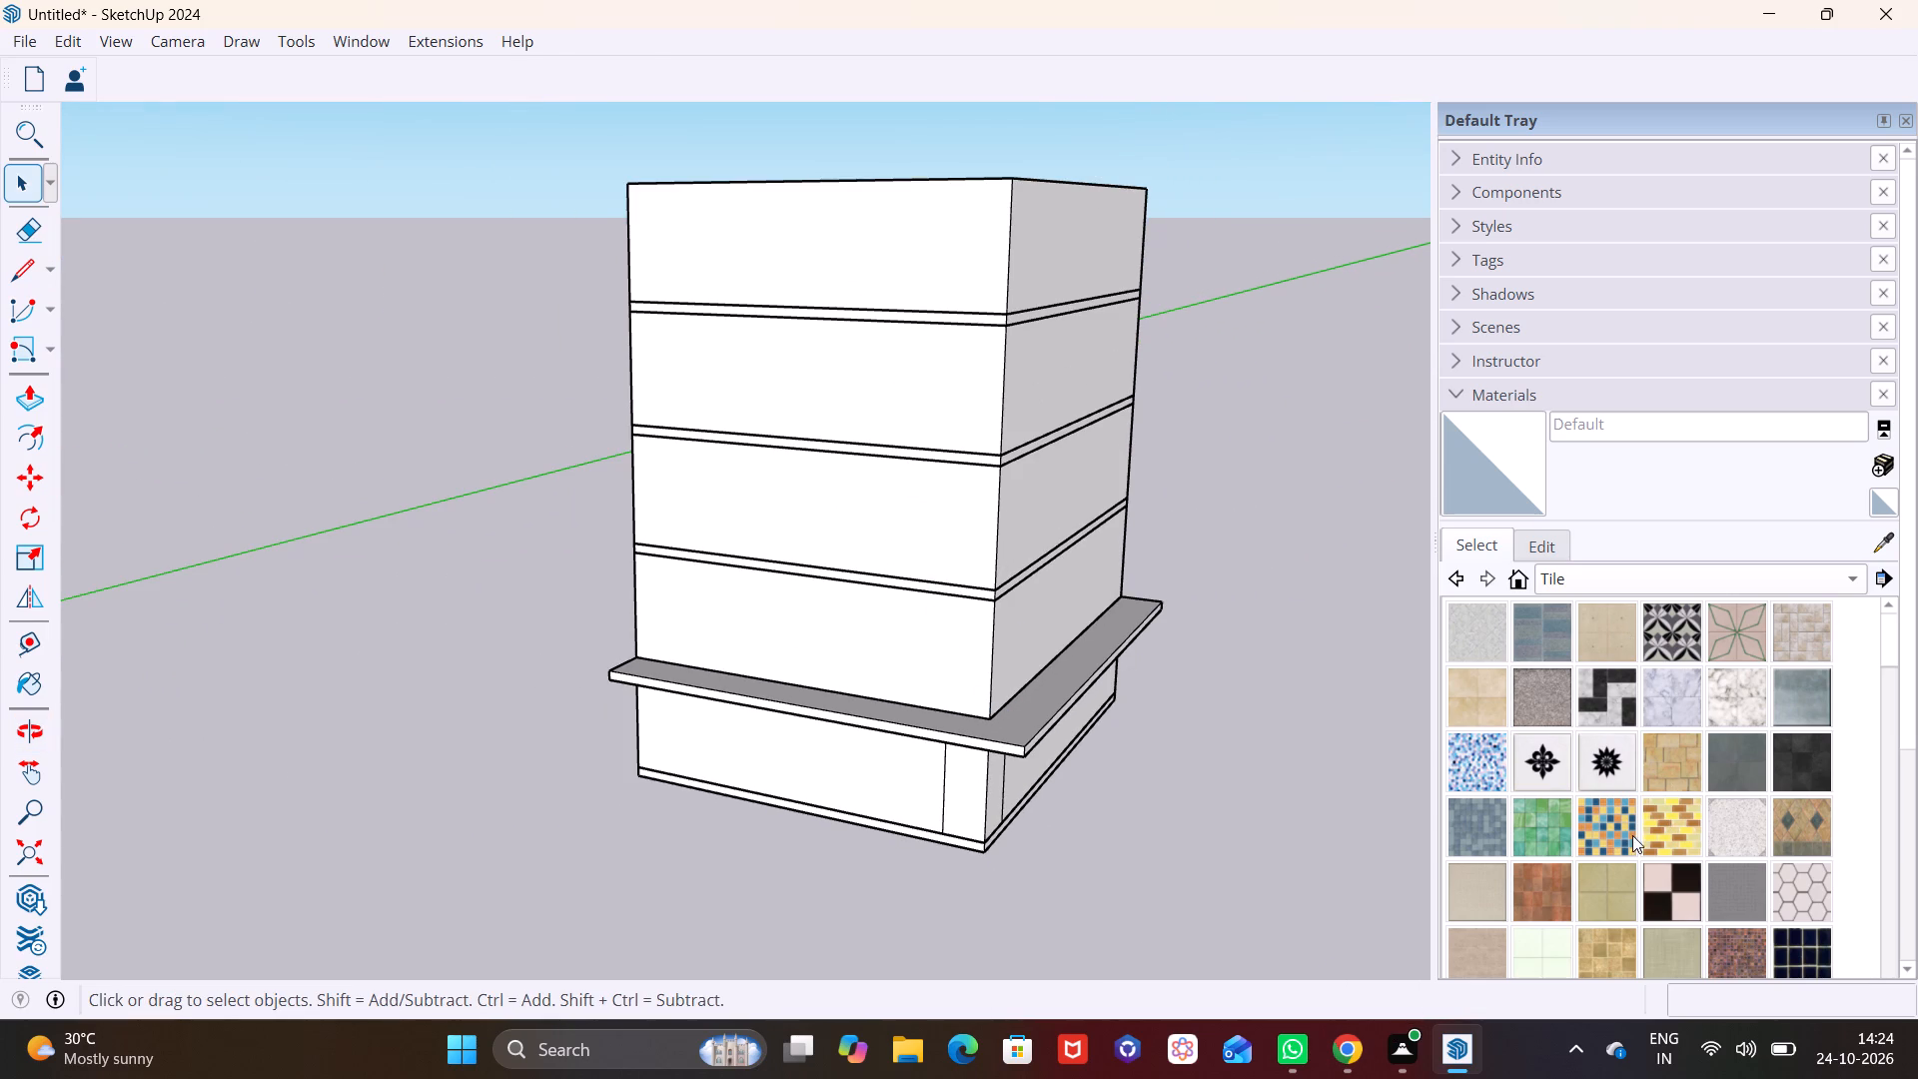
Look through the whole Tile material collection for a finish suitable for the building.
{"action": "scroll", "coordinate": [1645, 926], "scroll_direction": "down", "scroll_amount": 1}
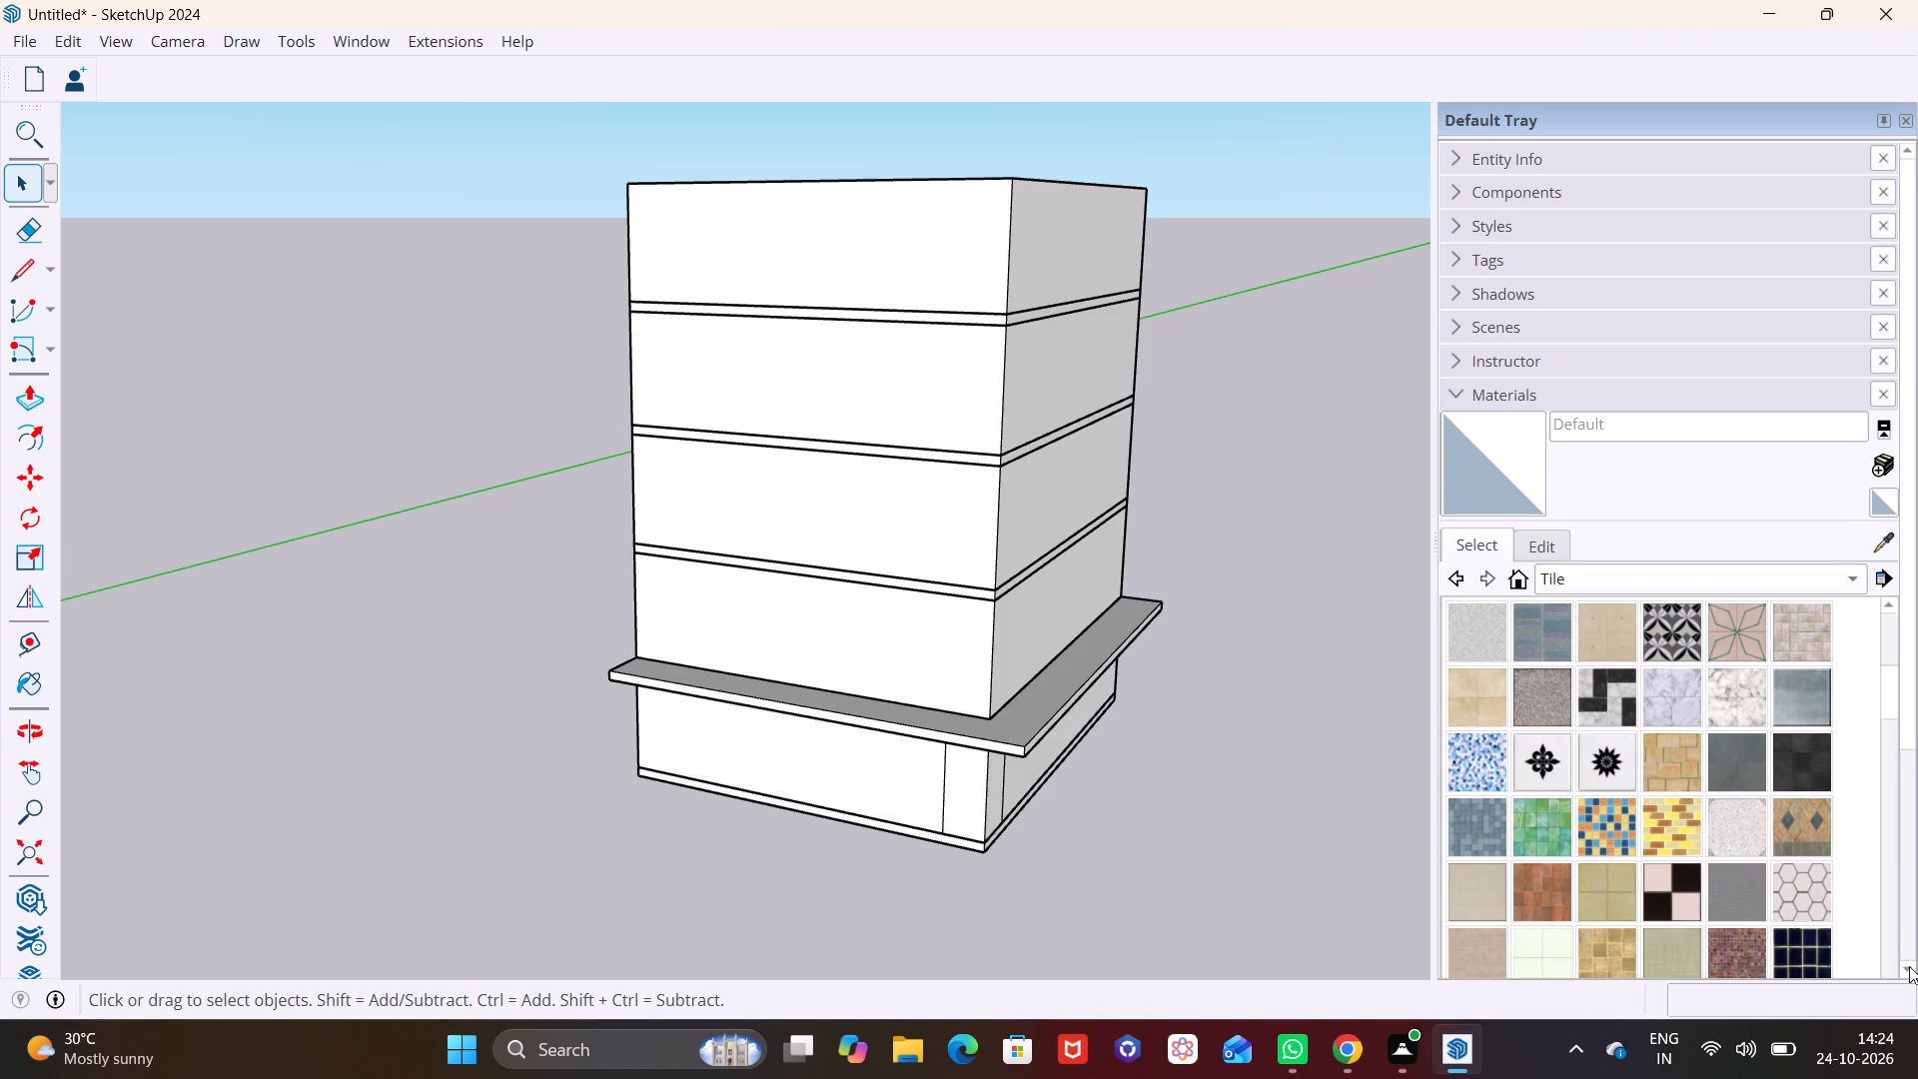
{"action": "left_click", "coordinate": [1909, 966]}
{"action": "left_click", "coordinate": [1909, 966]}
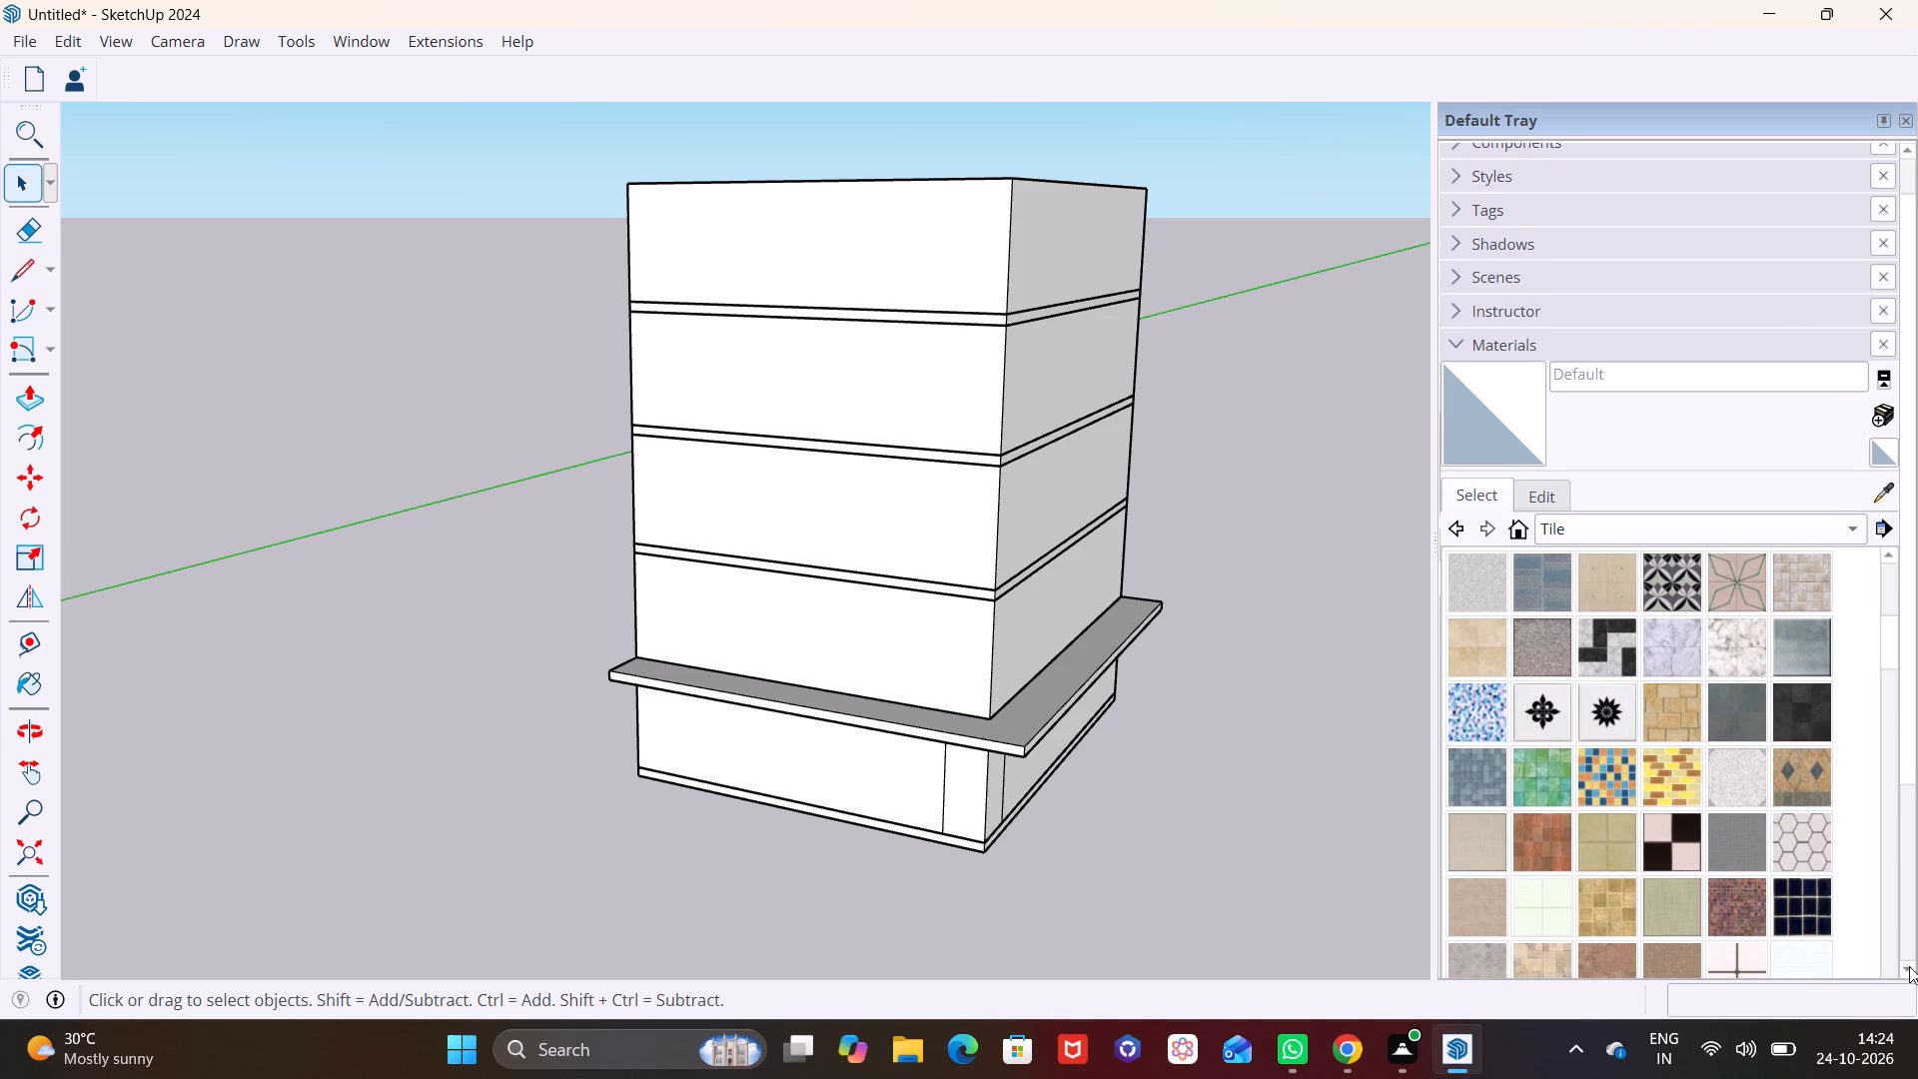
{"action": "triple_click", "coordinate": [1909, 966]}
{"action": "triple_click", "coordinate": [1909, 966]}
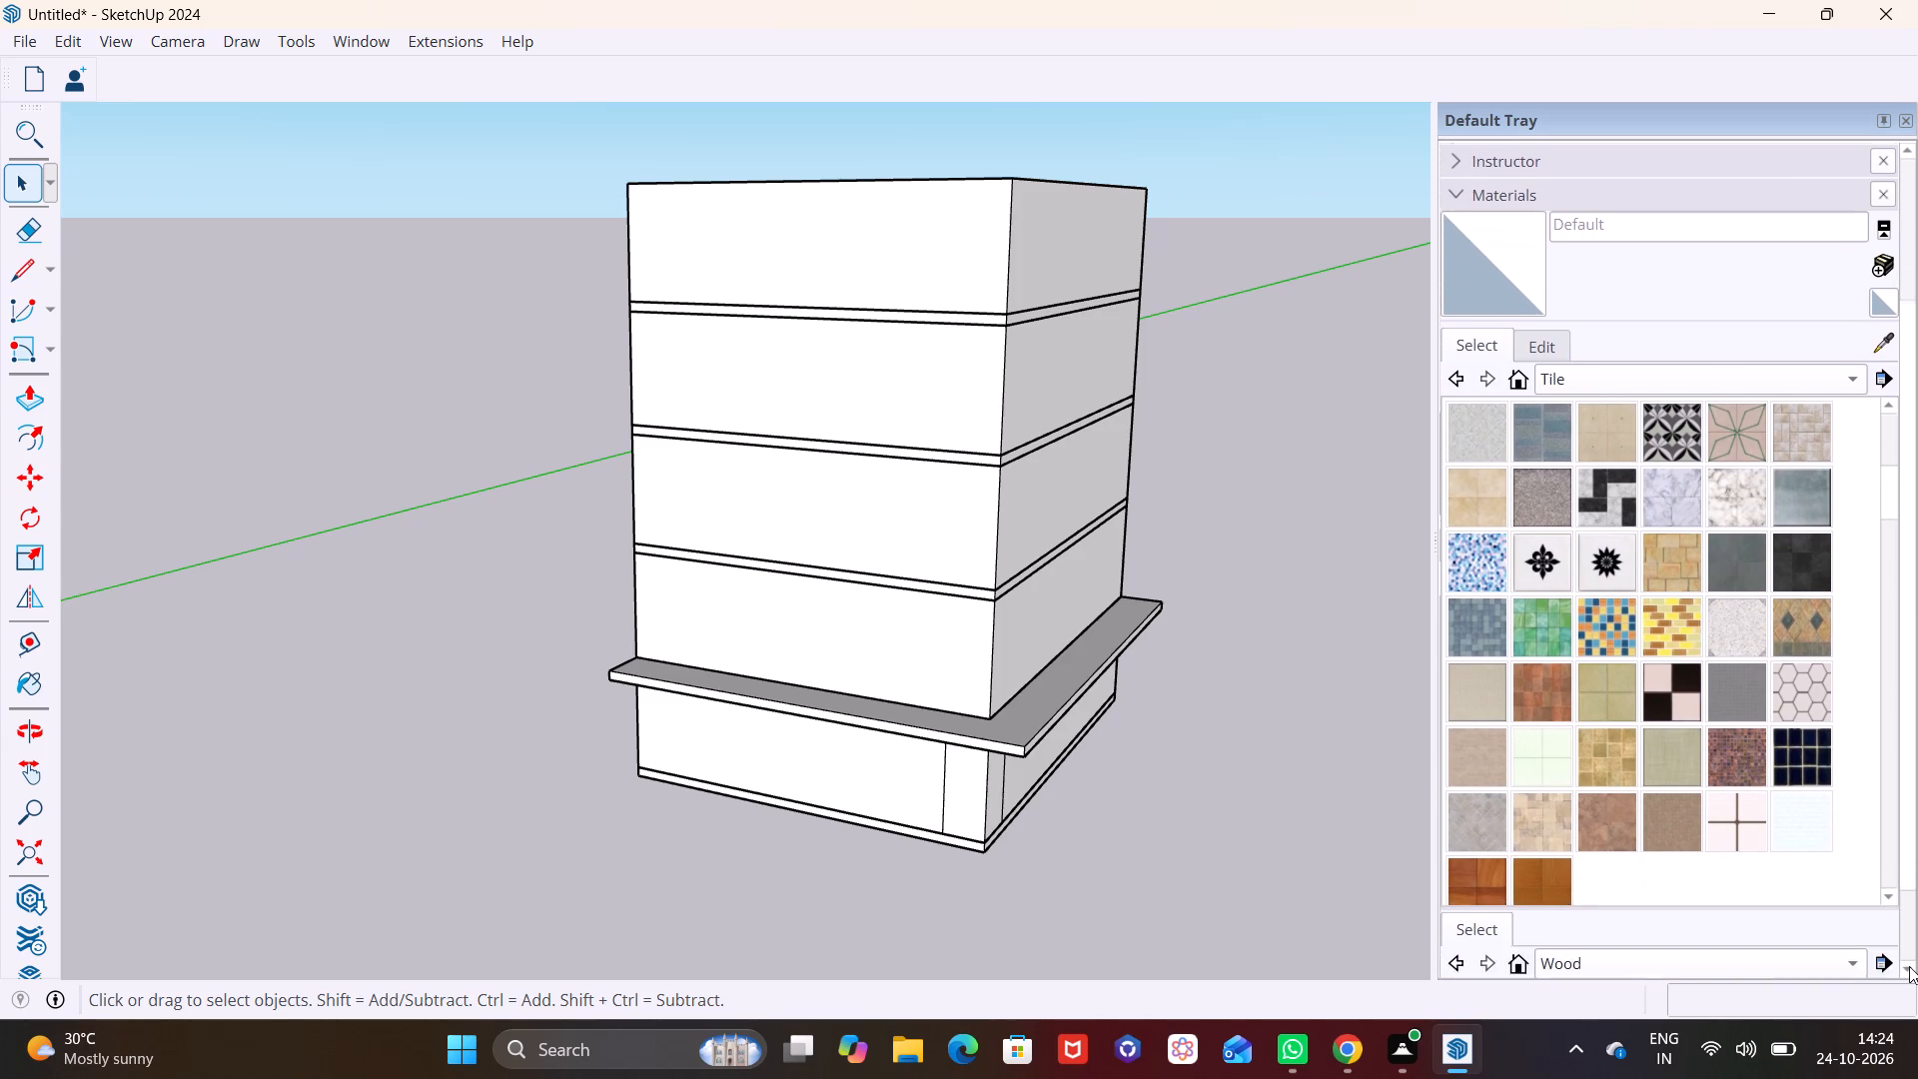
{"action": "triple_click", "coordinate": [1909, 966]}
{"action": "left_click", "coordinate": [1909, 966]}
{"action": "left_click", "coordinate": [1909, 966]}
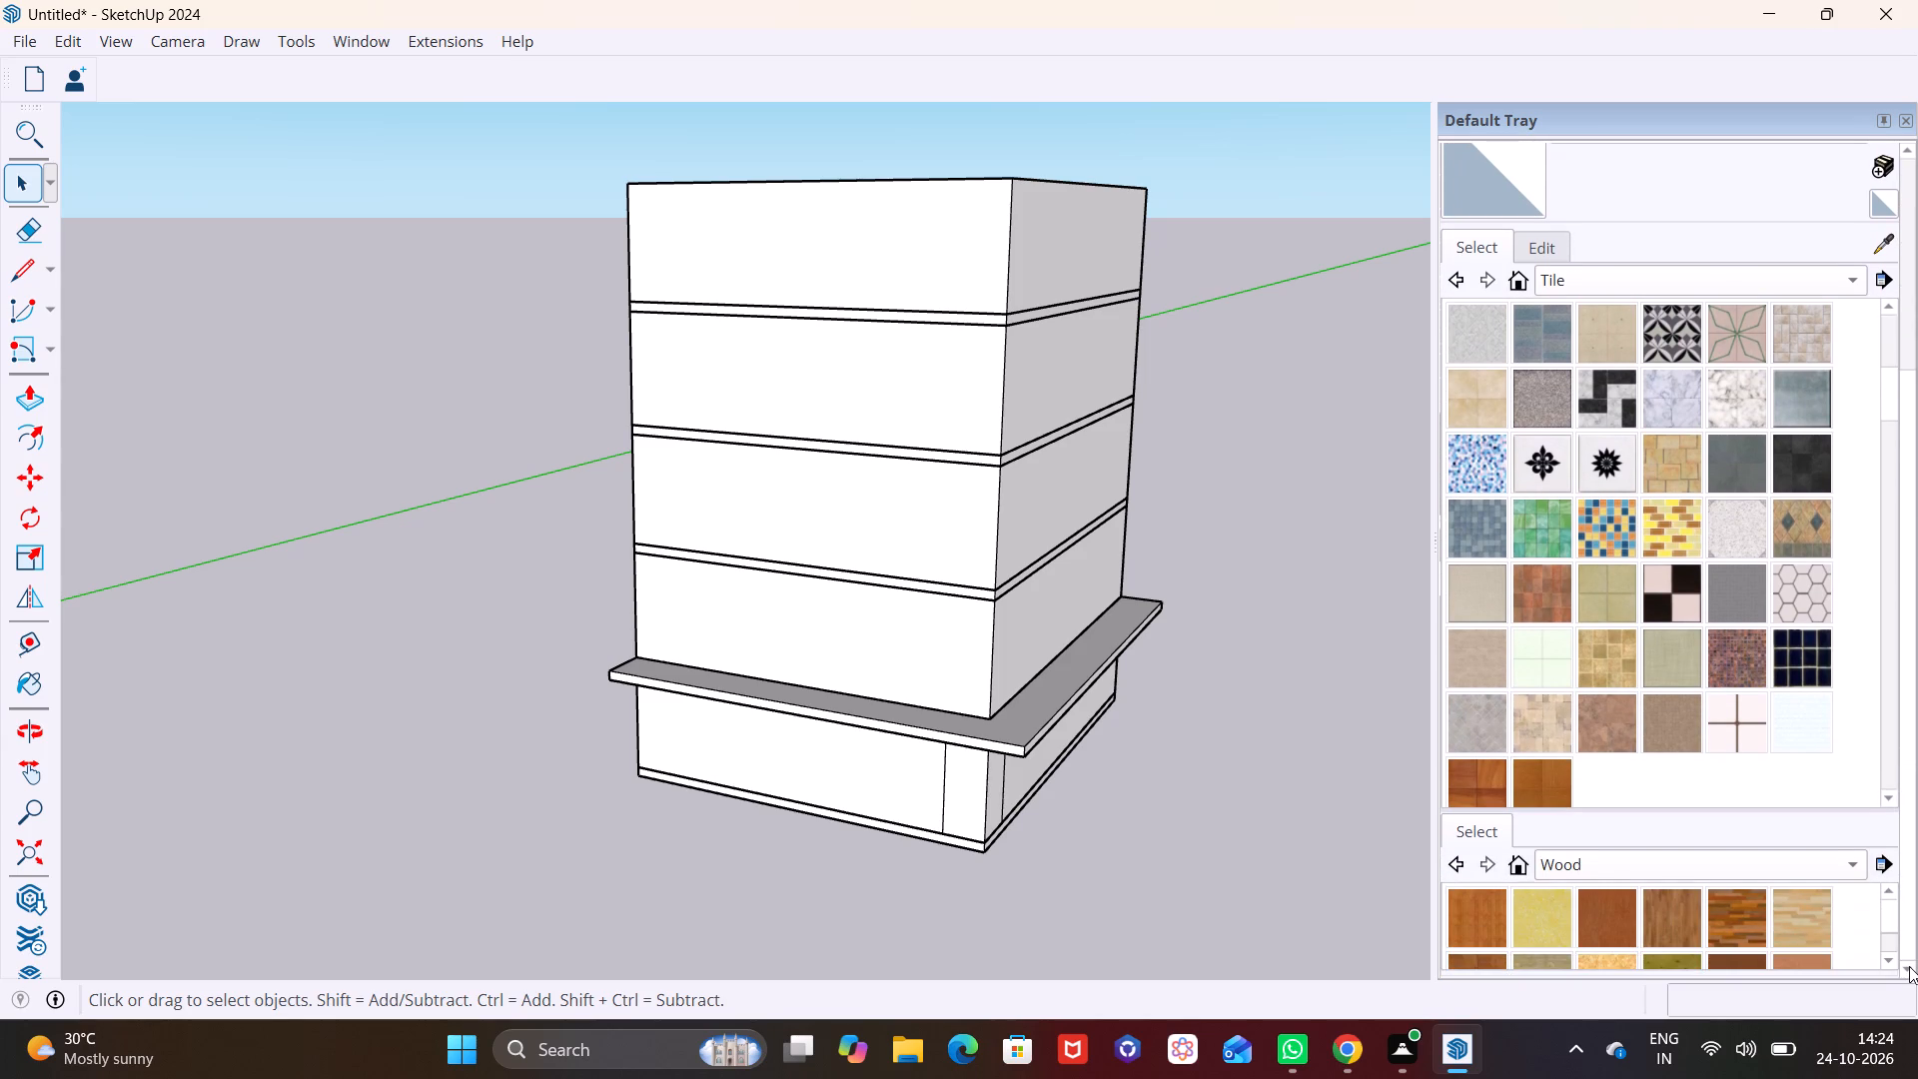
{"action": "double_click", "coordinate": [1909, 966]}
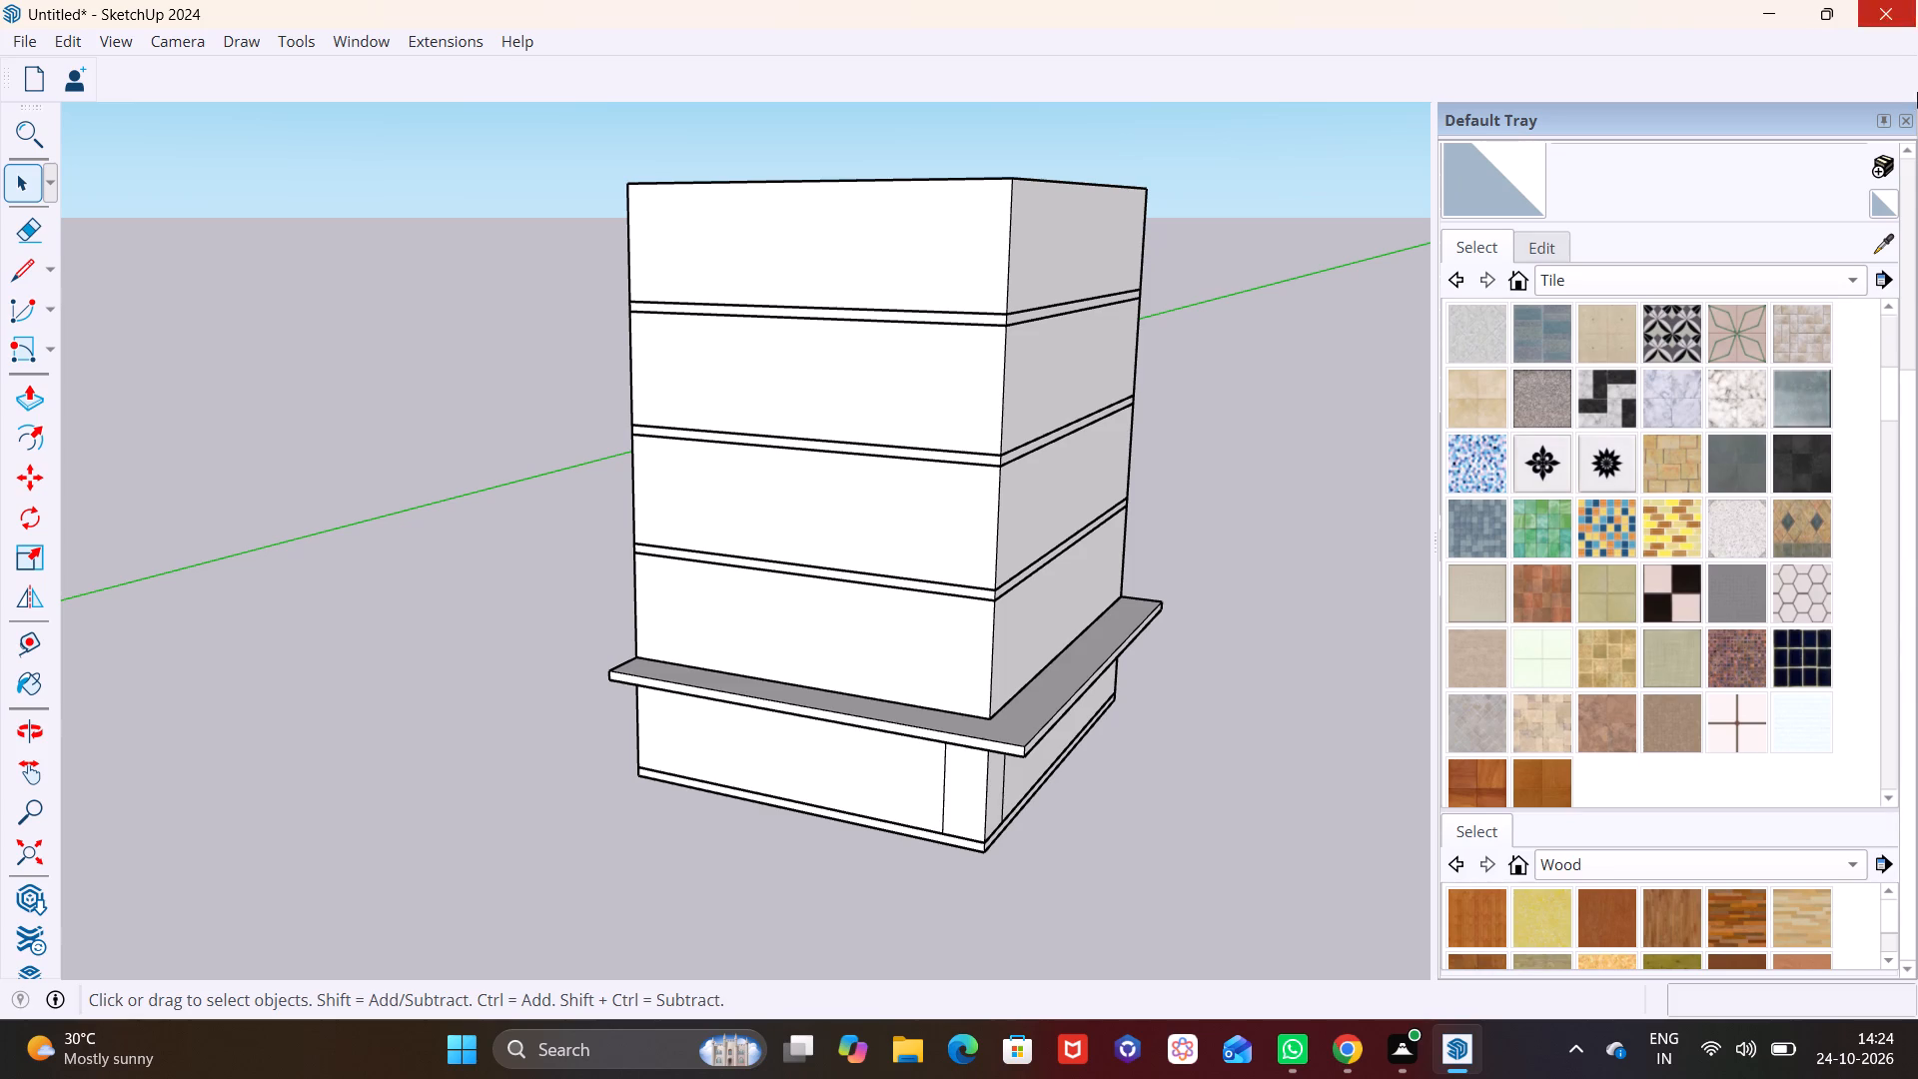
{"action": "left_click", "coordinate": [1909, 145]}
{"action": "triple_click", "coordinate": [1910, 146]}
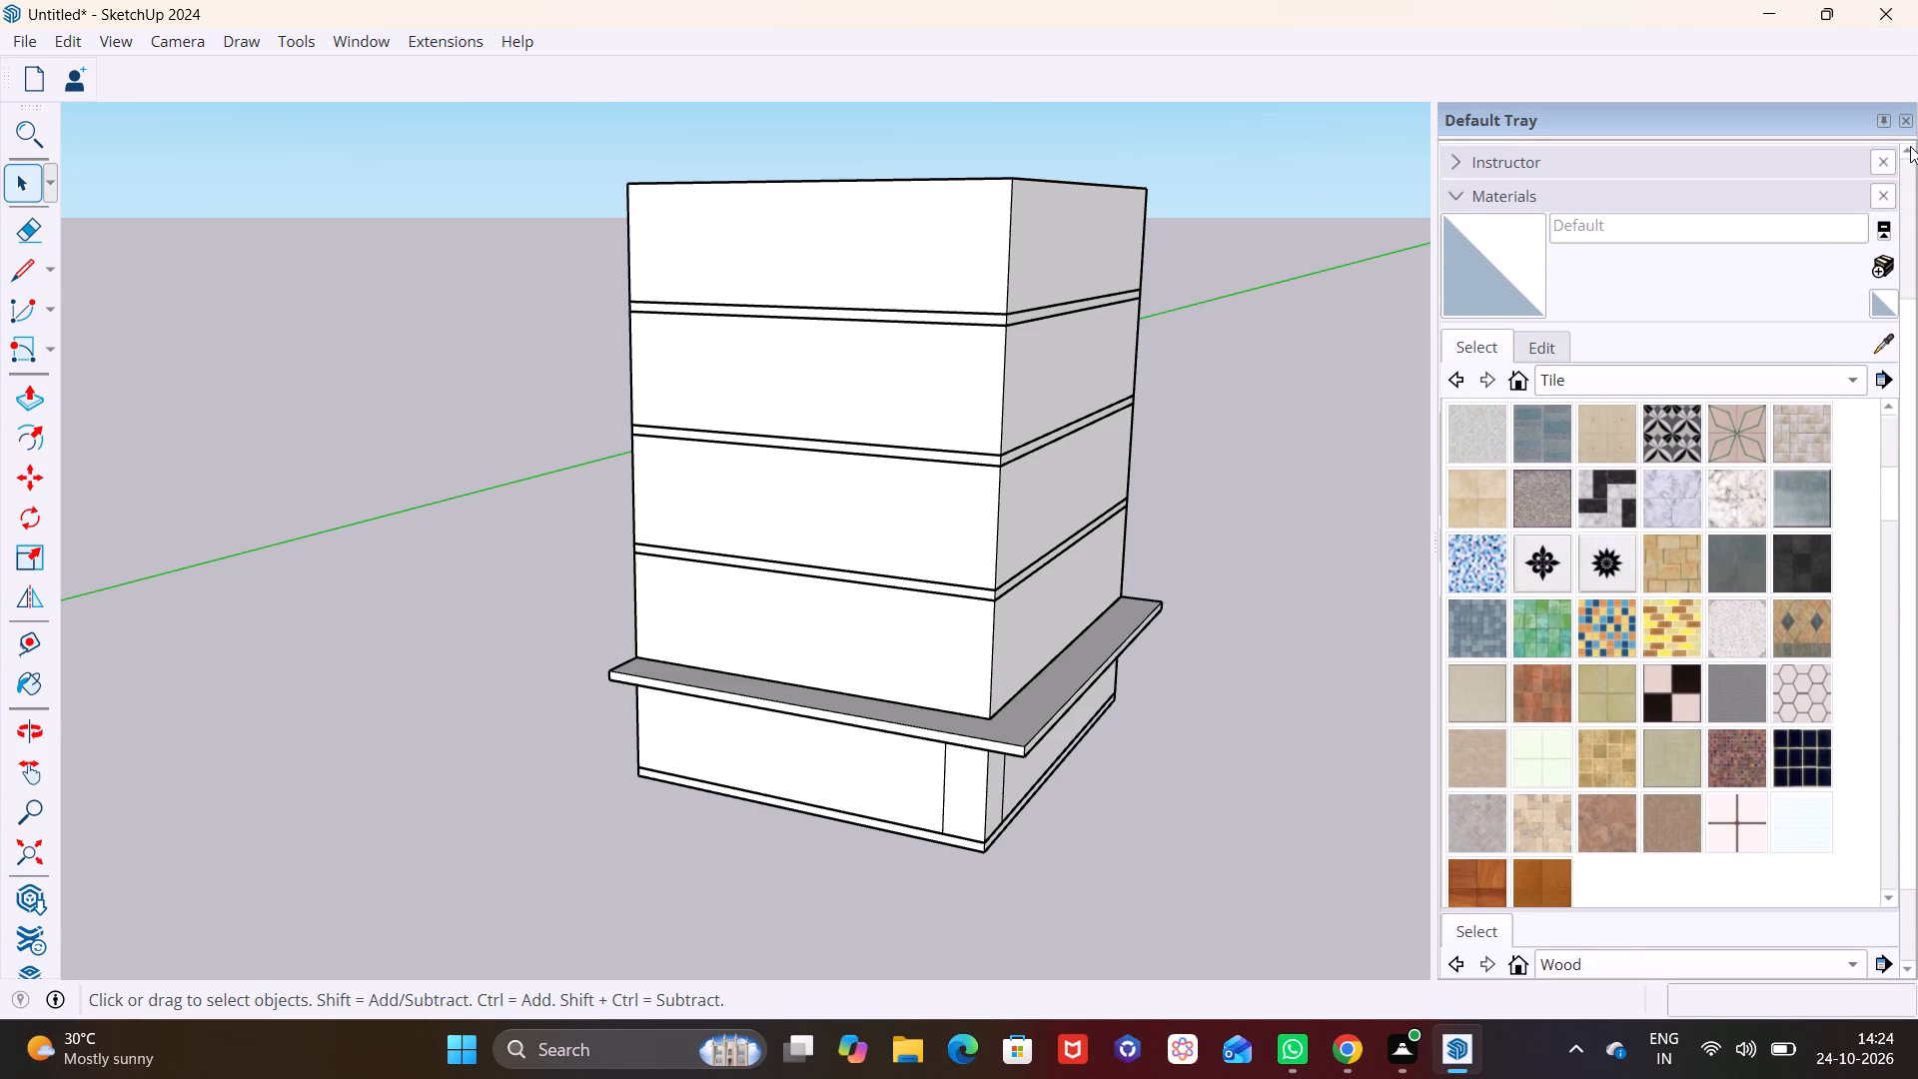
{"action": "triple_click", "coordinate": [1910, 146]}
{"action": "triple_click", "coordinate": [1910, 146]}
{"action": "triple_click", "coordinate": [1910, 146]}
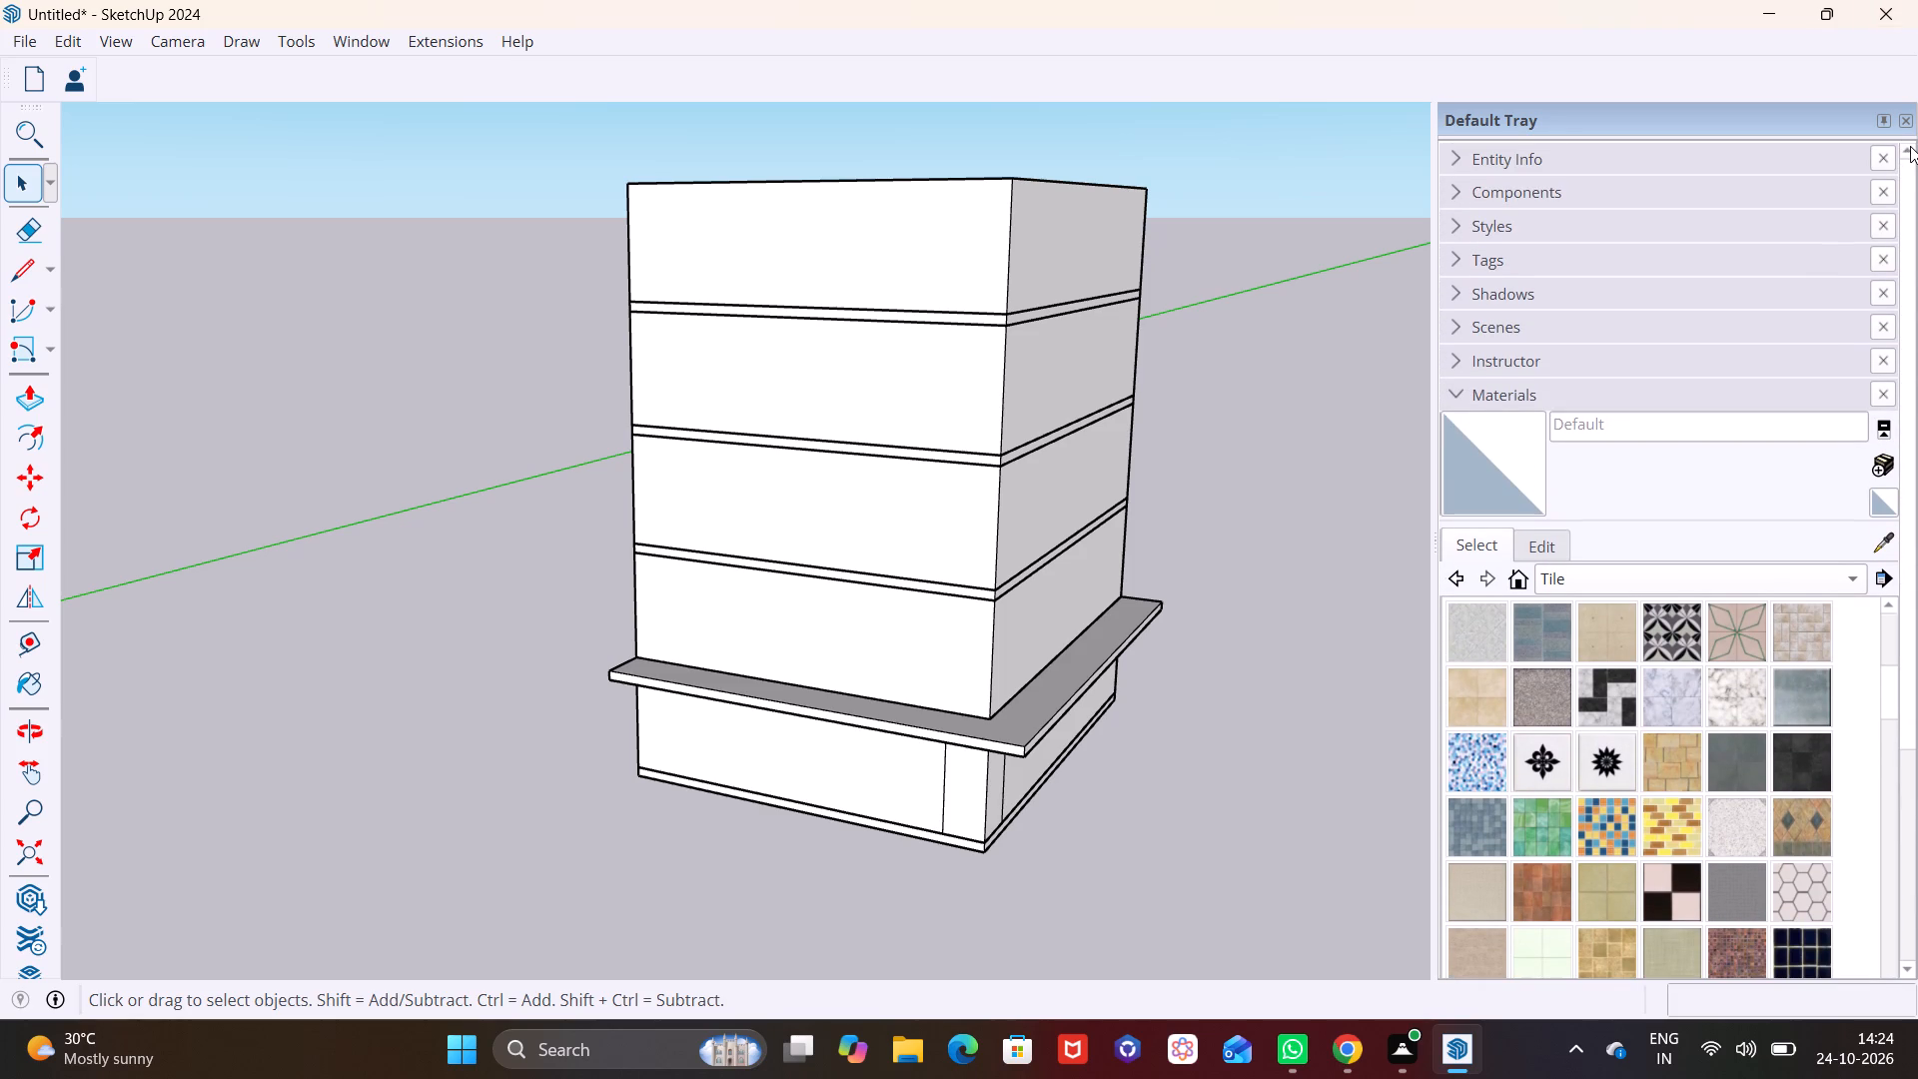
{"action": "triple_click", "coordinate": [1889, 601]}
{"action": "left_click_drag", "start_coordinate": [1892, 634], "coordinate": [1893, 701]}
{"action": "left_click_drag", "start_coordinate": [1893, 676], "coordinate": [1893, 719]}
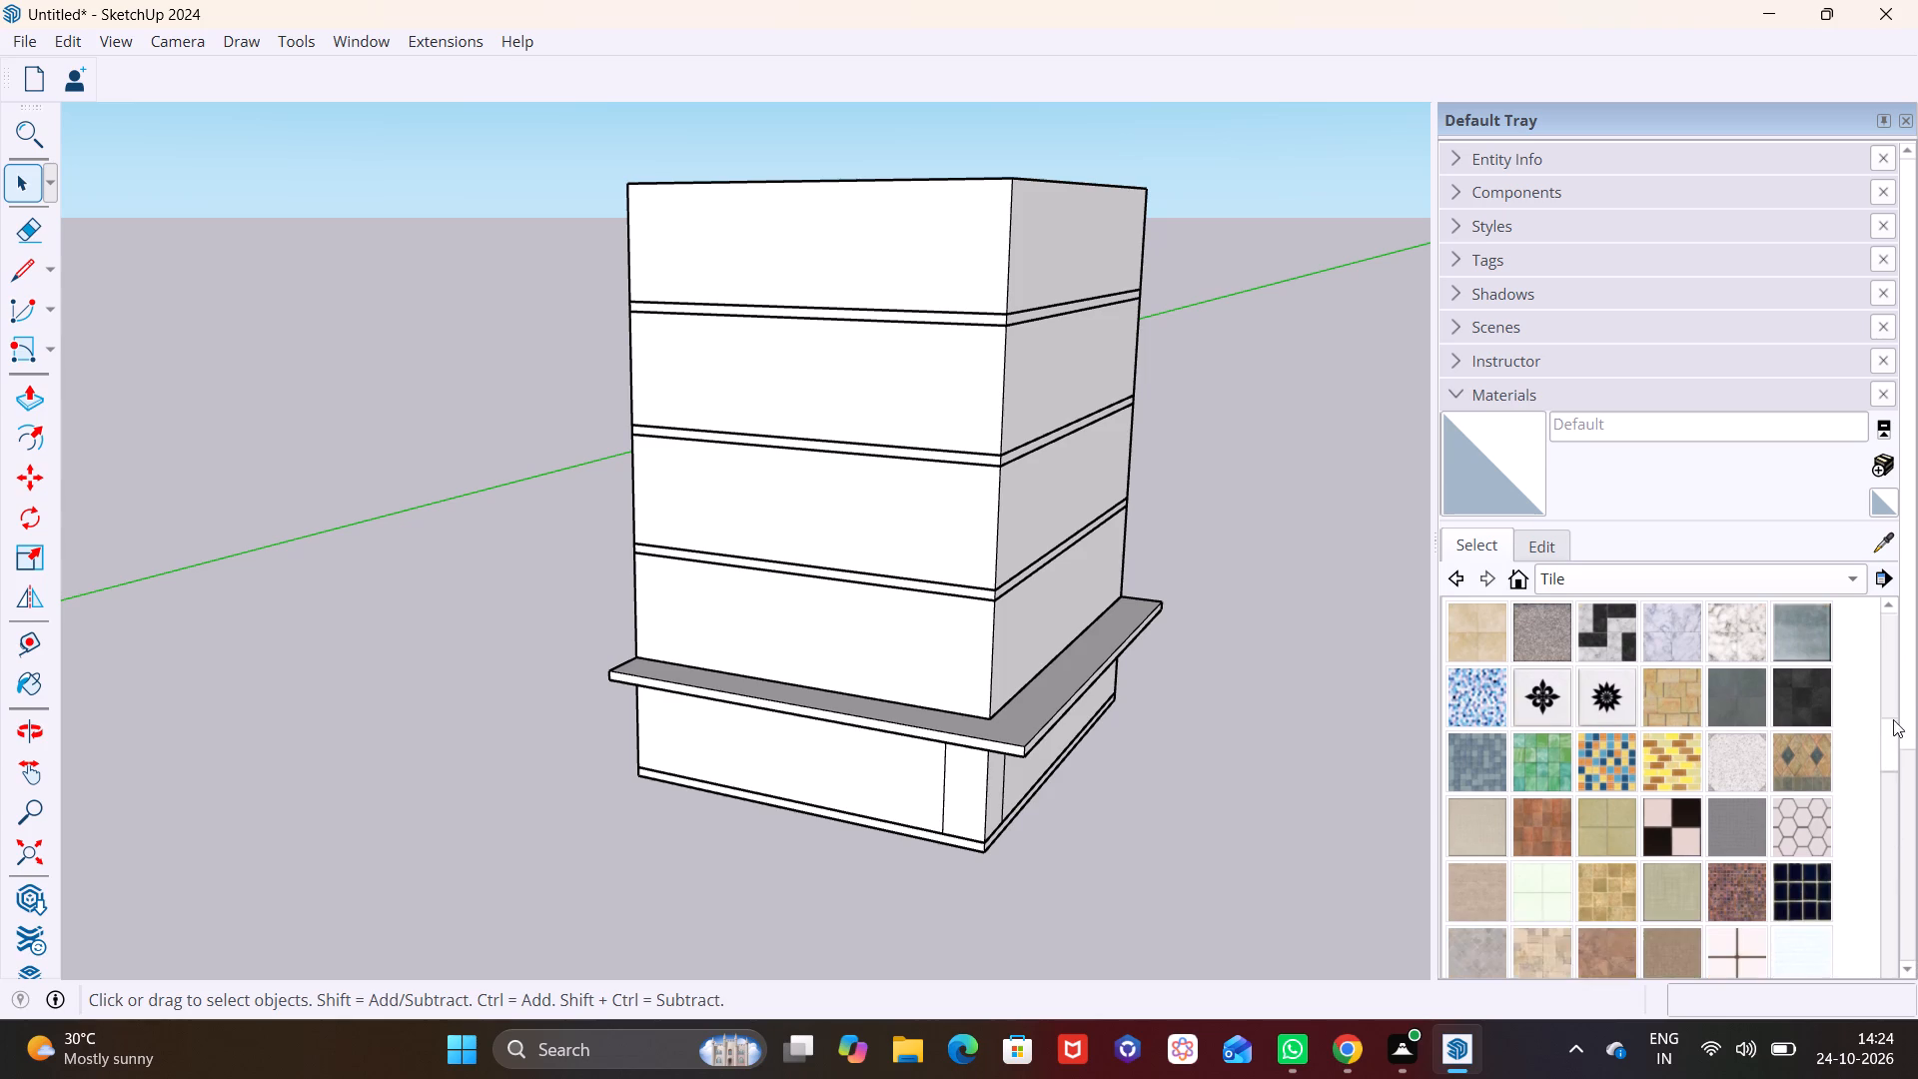
{"action": "left_click_drag", "start_coordinate": [1893, 719], "coordinate": [1892, 950]}
{"action": "left_click_drag", "start_coordinate": [1891, 939], "coordinate": [1883, 847]}
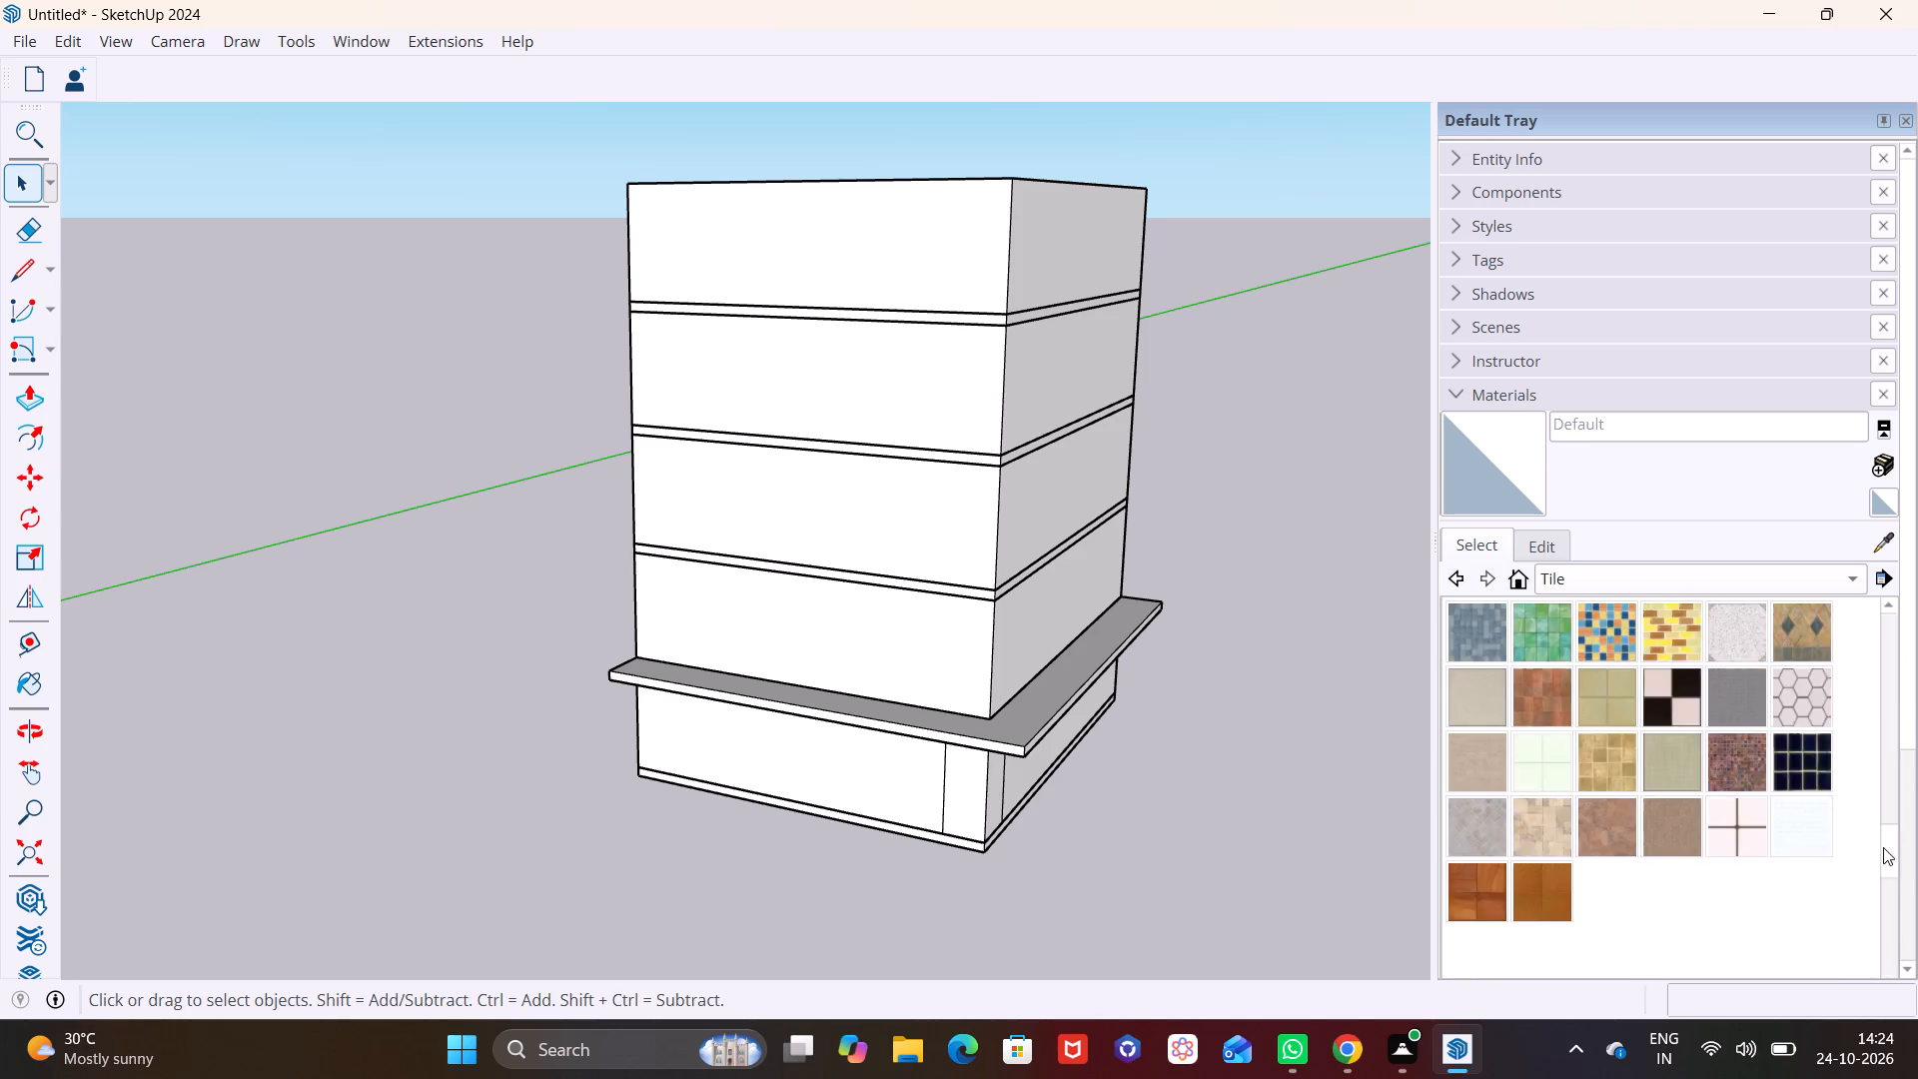
{"action": "left_click_drag", "start_coordinate": [1883, 847], "coordinate": [1902, 630]}
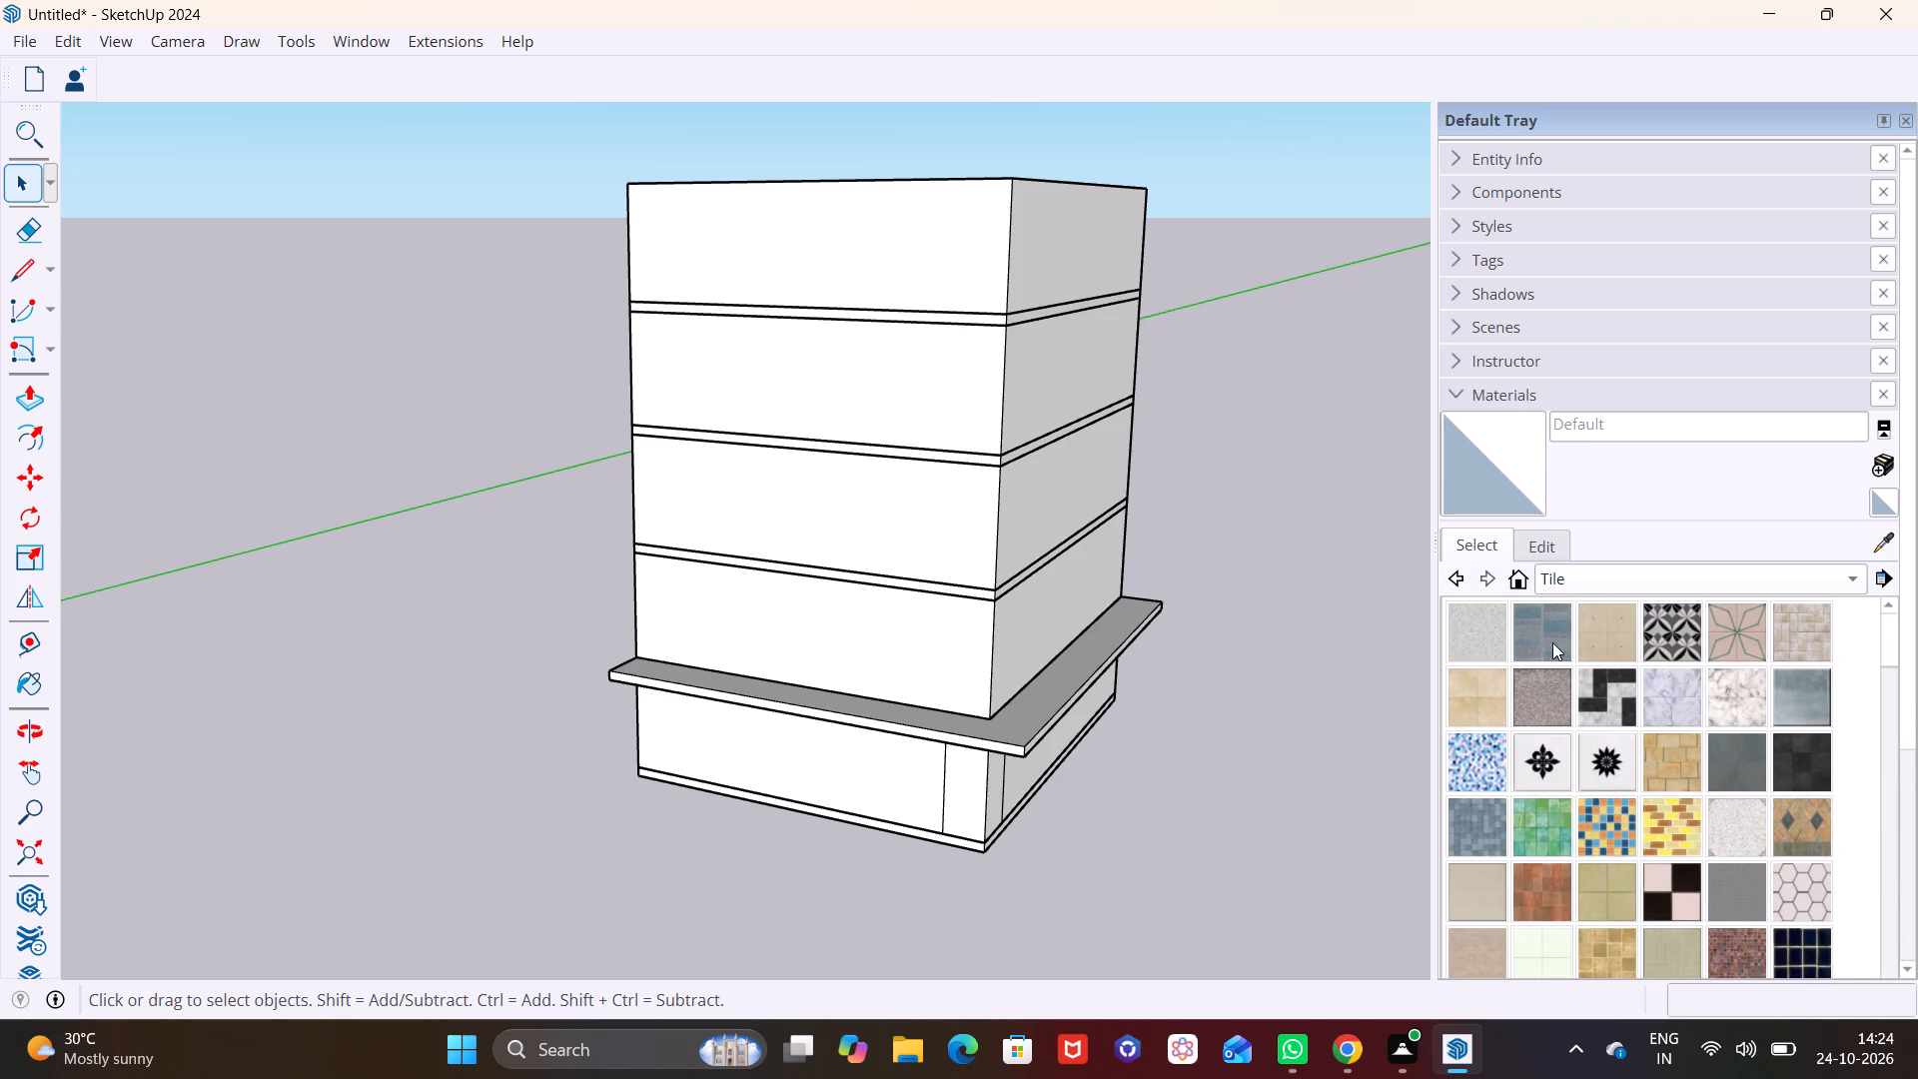
Examine the ground-floor corner, the overhang and the whole building from low and high angles.
{"action": "scroll", "coordinate": [918, 708], "scroll_direction": "up", "scroll_amount": 3}
{"action": "middle_click_drag", "start_coordinate": [1050, 761], "coordinate": [1047, 616]}
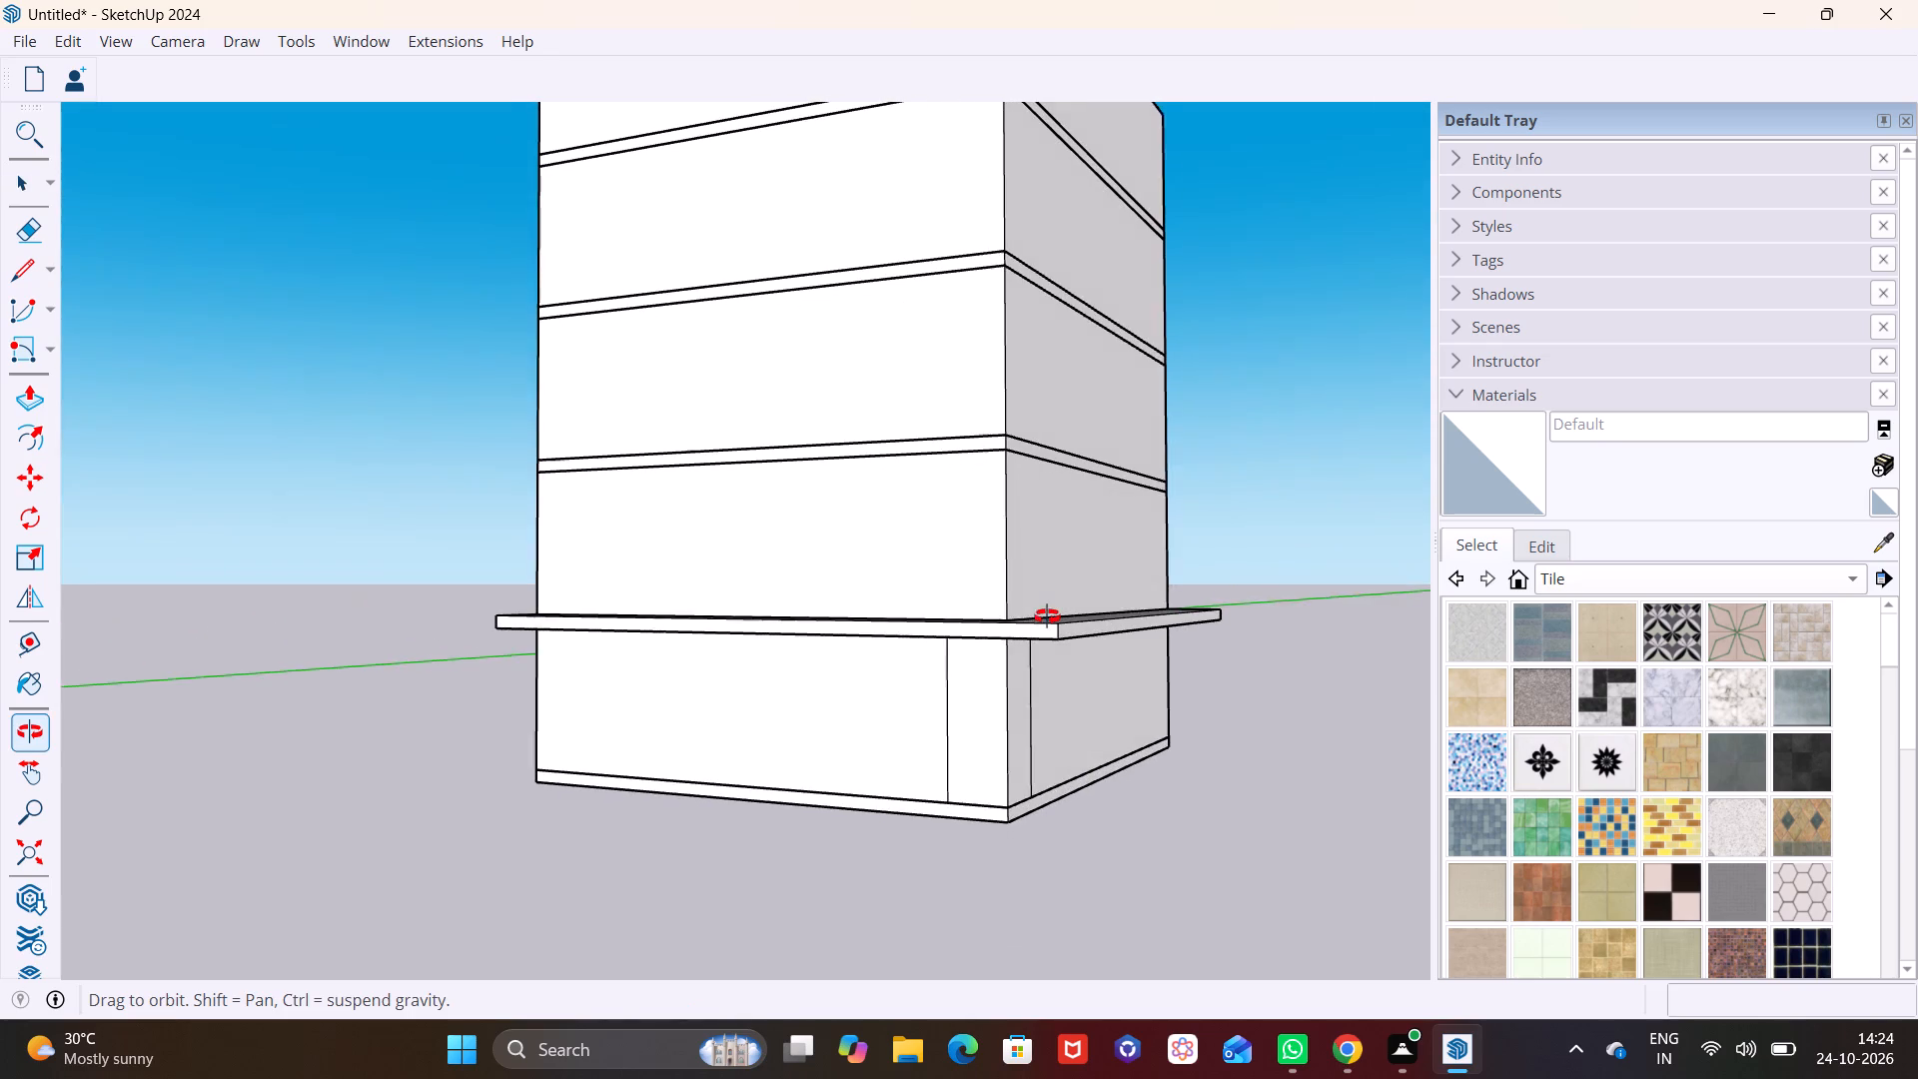
{"action": "middle_click_drag", "start_coordinate": [1047, 616], "coordinate": [1017, 622]}
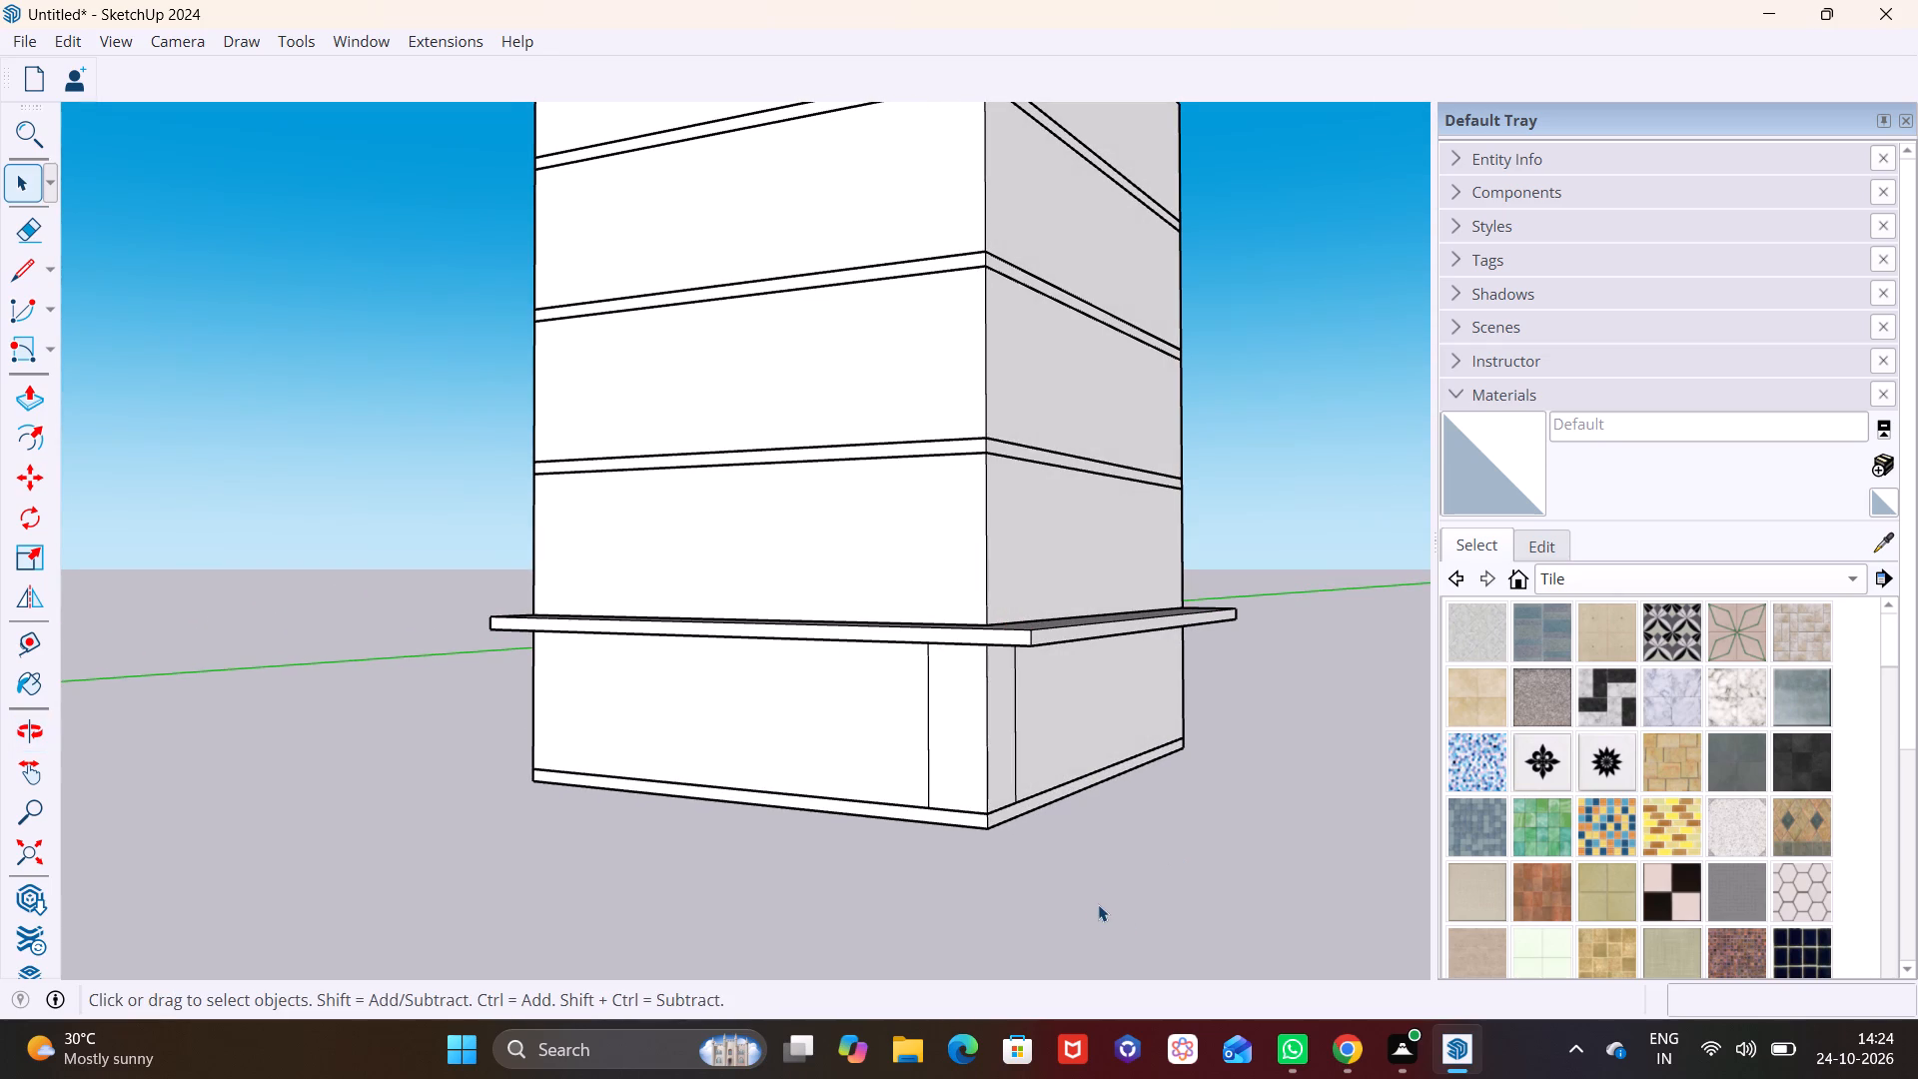
{"action": "middle_click_drag", "start_coordinate": [1014, 853], "coordinate": [1015, 898]}
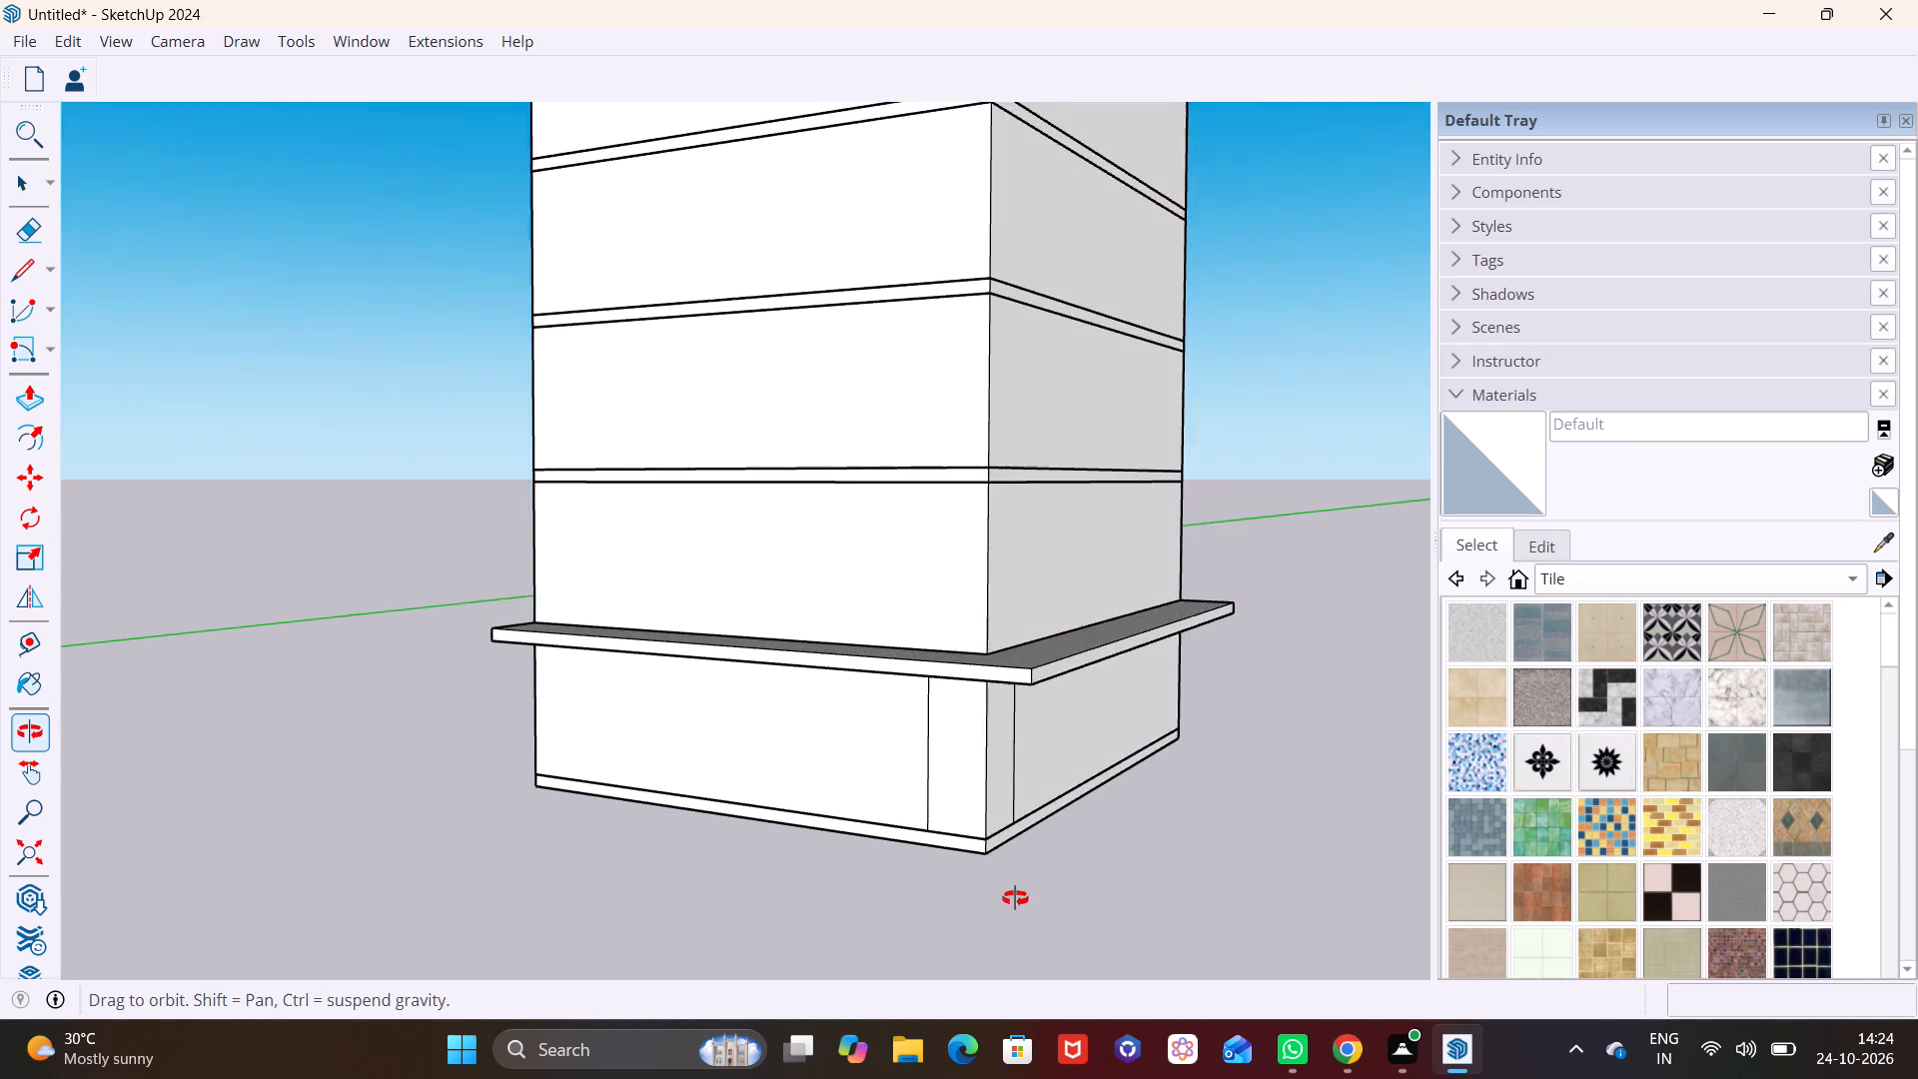
{"action": "middle_click_drag", "start_coordinate": [1015, 898], "coordinate": [1028, 910]}
{"action": "scroll", "coordinate": [1065, 792], "scroll_direction": "down", "scroll_amount": 2}
{"action": "scroll", "coordinate": [978, 554], "scroll_direction": "down", "scroll_amount": 2}
{"action": "middle_click_drag", "start_coordinate": [990, 574], "coordinate": [992, 818]}
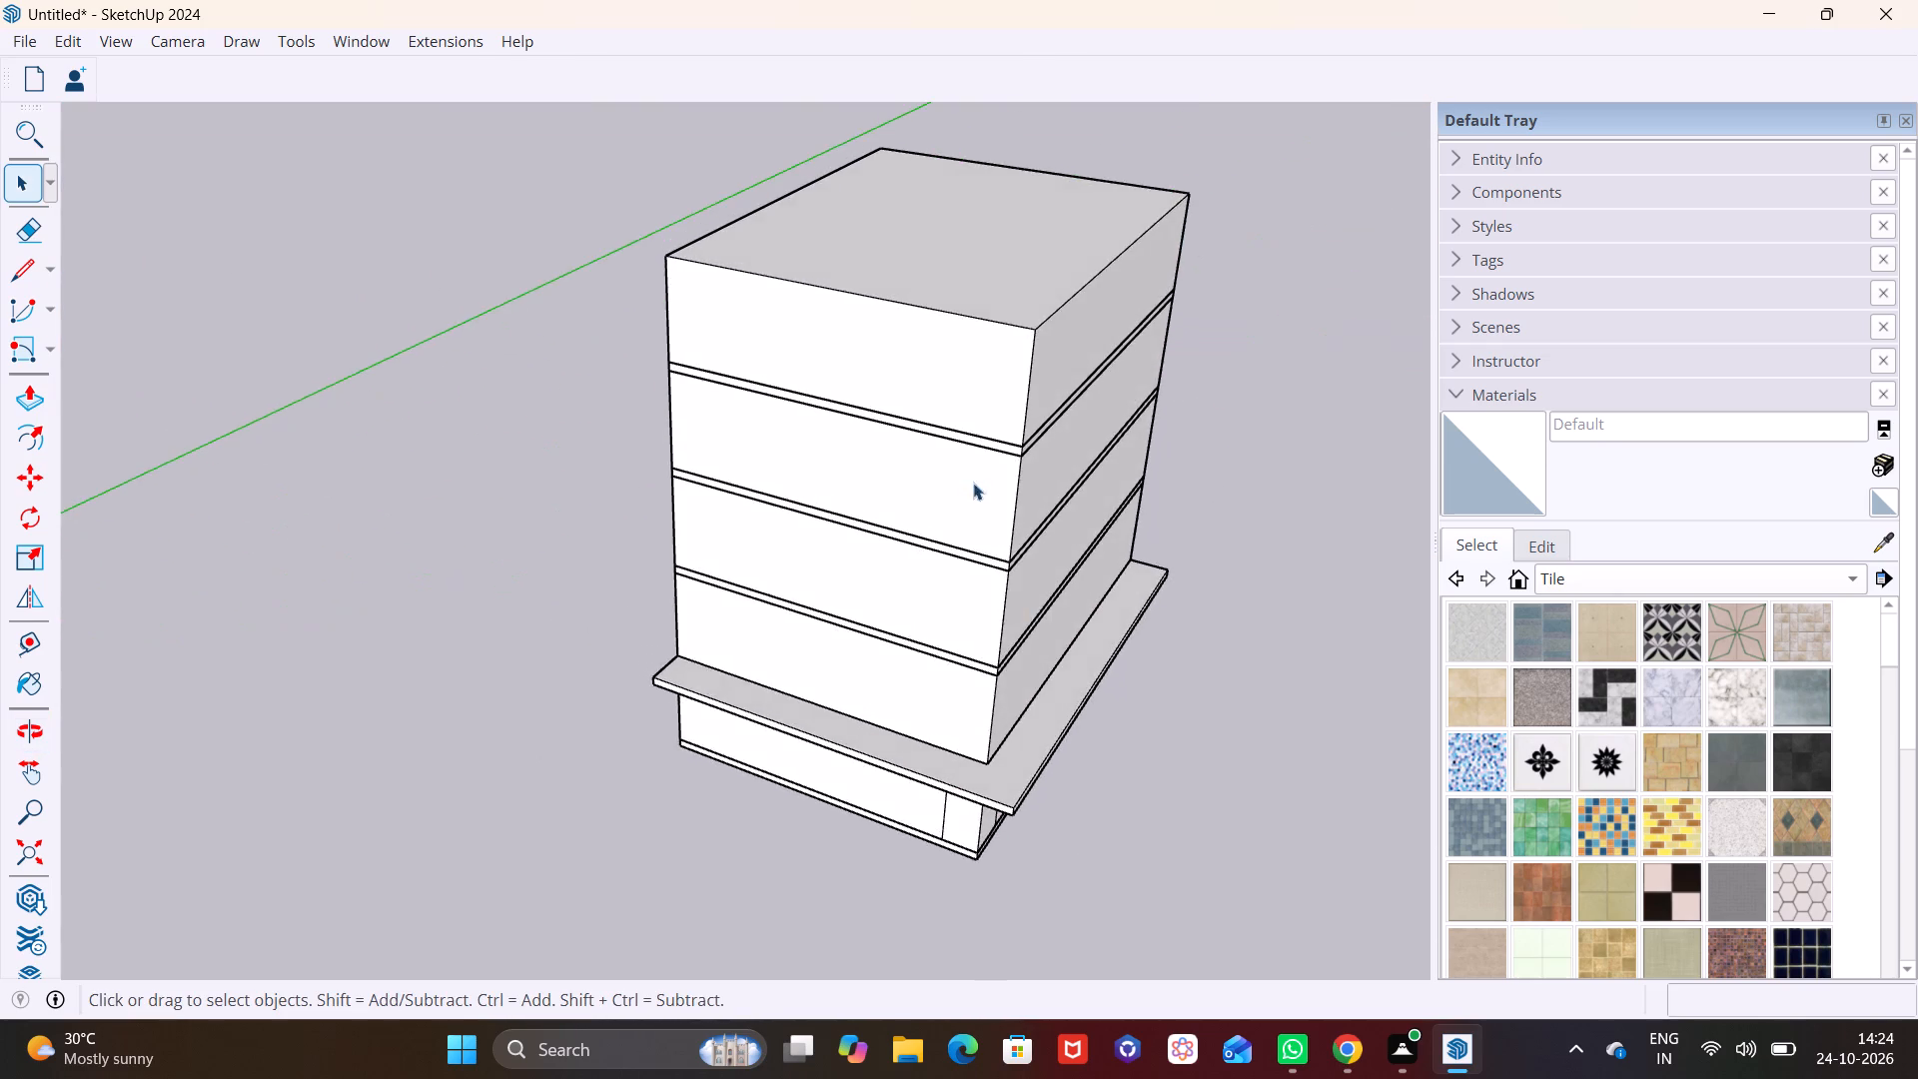
{"action": "scroll", "coordinate": [969, 494], "scroll_direction": "down", "scroll_amount": 7}
{"action": "middle_click_drag", "start_coordinate": [992, 549], "coordinate": [1195, 773]}
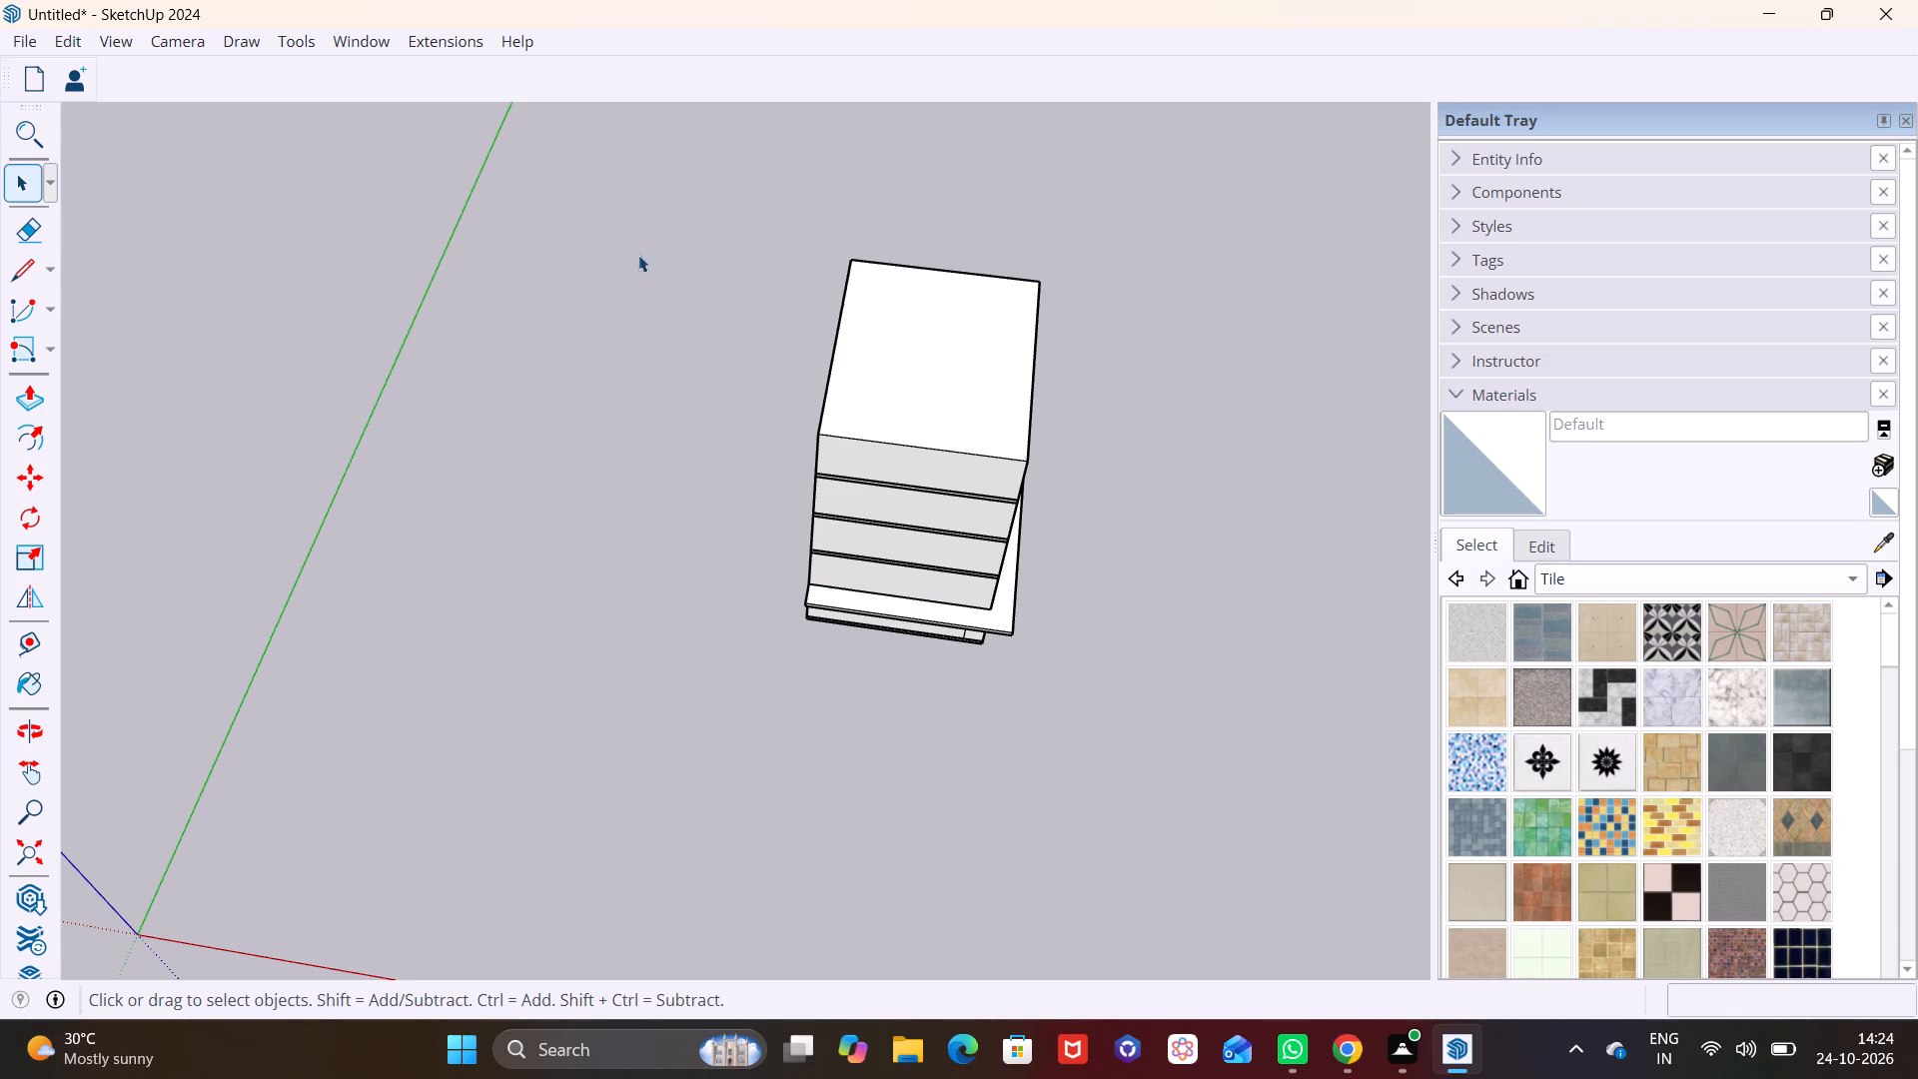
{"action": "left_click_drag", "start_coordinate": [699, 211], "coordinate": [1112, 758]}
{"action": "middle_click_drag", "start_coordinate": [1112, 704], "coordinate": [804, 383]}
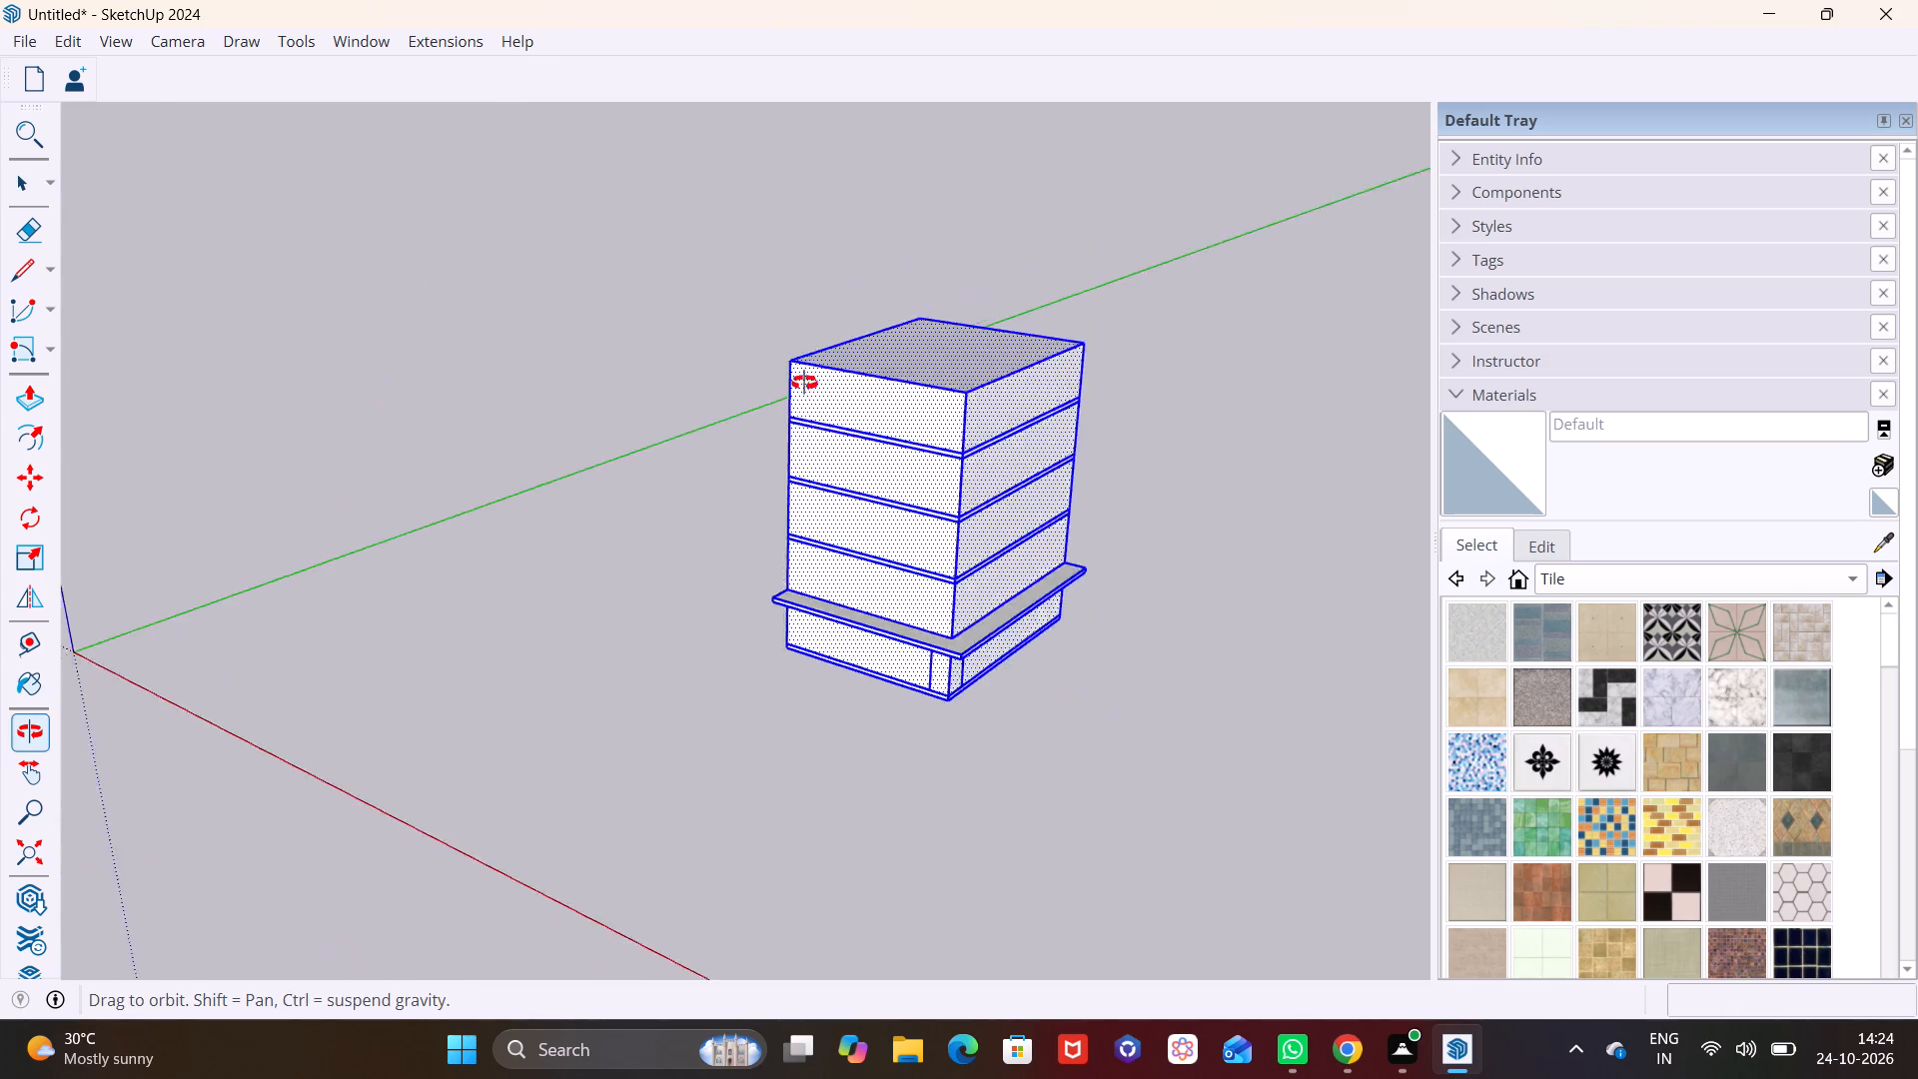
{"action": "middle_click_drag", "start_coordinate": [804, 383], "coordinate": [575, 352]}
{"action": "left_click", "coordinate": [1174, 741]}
Examine the divided ground-floor corner and the upper storeys of the building from near and far.
{"action": "middle_click_drag", "start_coordinate": [1027, 725], "coordinate": [1190, 659]}
{"action": "scroll", "coordinate": [912, 652], "scroll_direction": "up", "scroll_amount": 2}
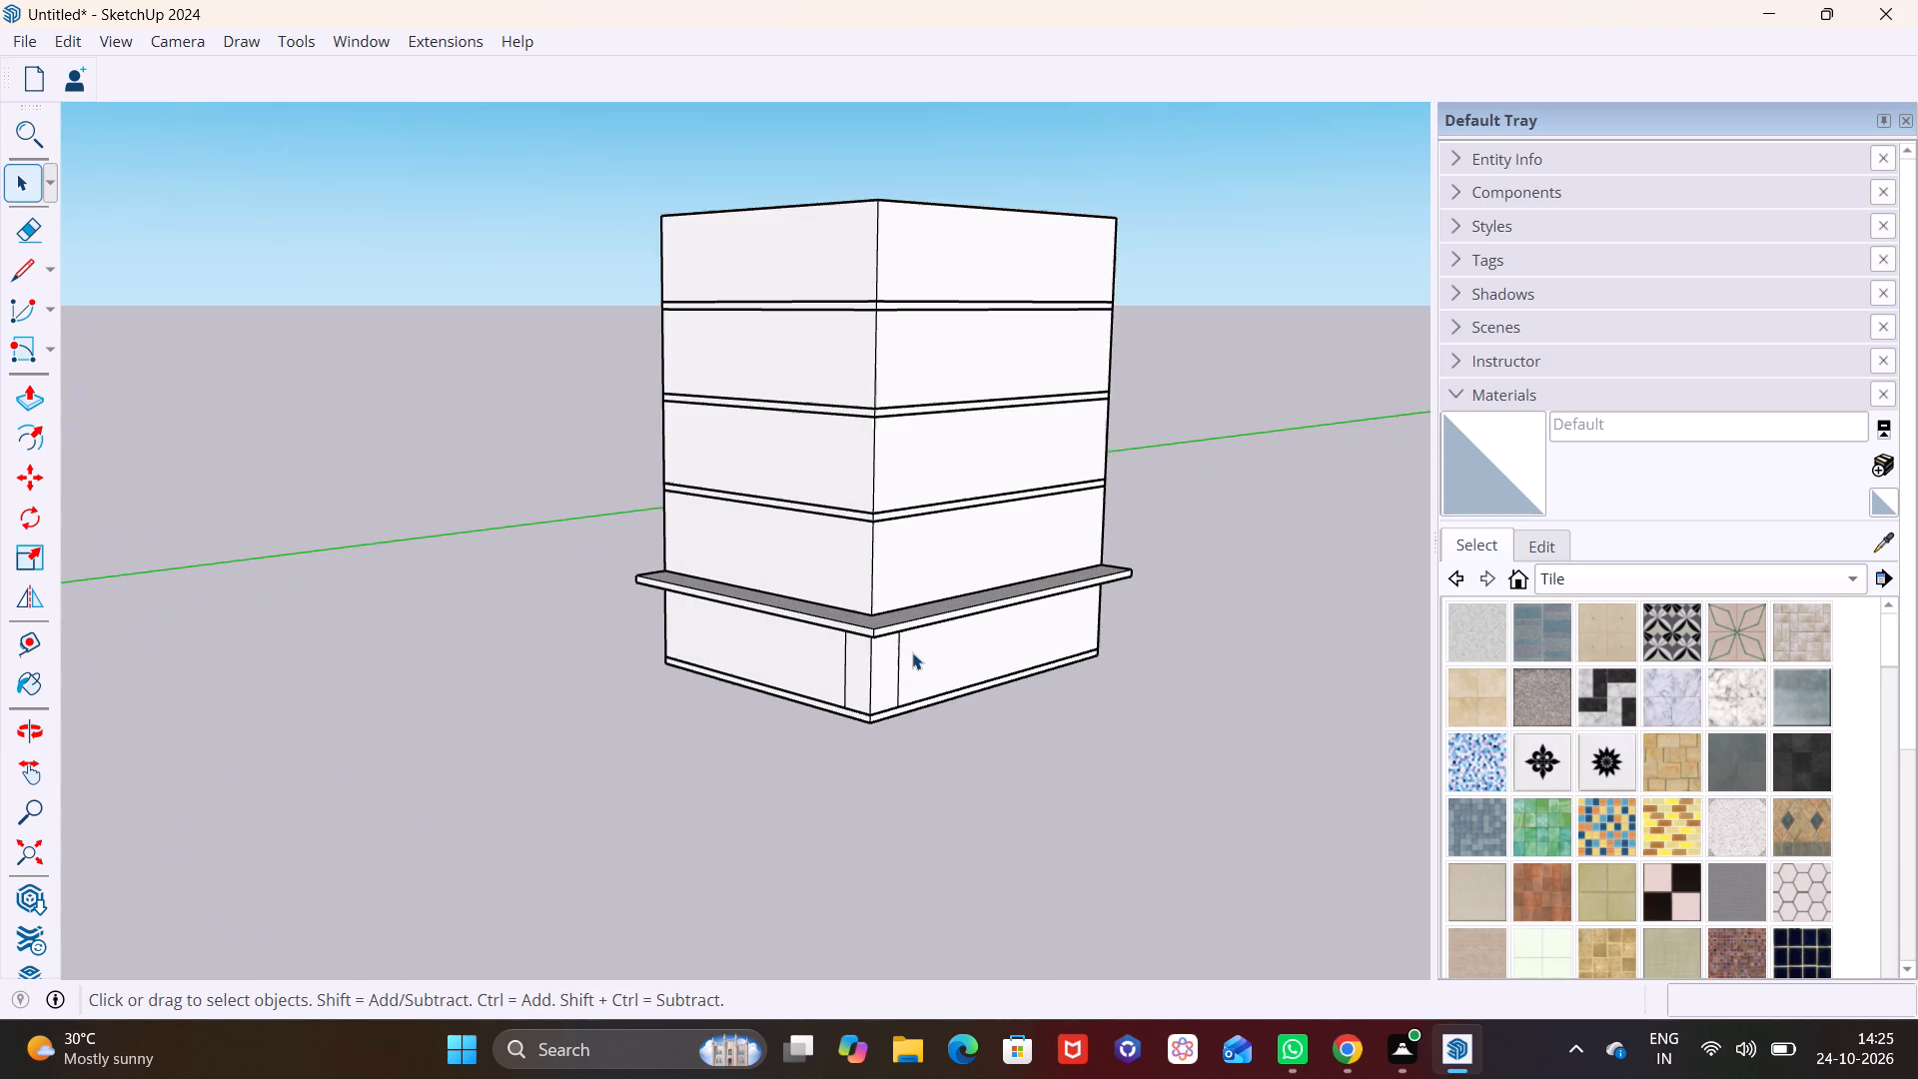
{"action": "scroll", "coordinate": [912, 652], "scroll_direction": "up", "scroll_amount": 4}
{"action": "middle_click_drag", "start_coordinate": [860, 655], "coordinate": [986, 639]}
{"action": "scroll", "coordinate": [860, 655], "scroll_direction": "up", "scroll_amount": 1}
{"action": "scroll", "coordinate": [932, 594], "scroll_direction": "up", "scroll_amount": 5}
{"action": "middle_click_drag", "start_coordinate": [977, 615], "coordinate": [825, 712]}
{"action": "scroll", "coordinate": [824, 671], "scroll_direction": "down", "scroll_amount": 6}
{"action": "scroll", "coordinate": [901, 338], "scroll_direction": "down", "scroll_amount": 2}
{"action": "middle_click_drag", "start_coordinate": [872, 403], "coordinate": [953, 527]}
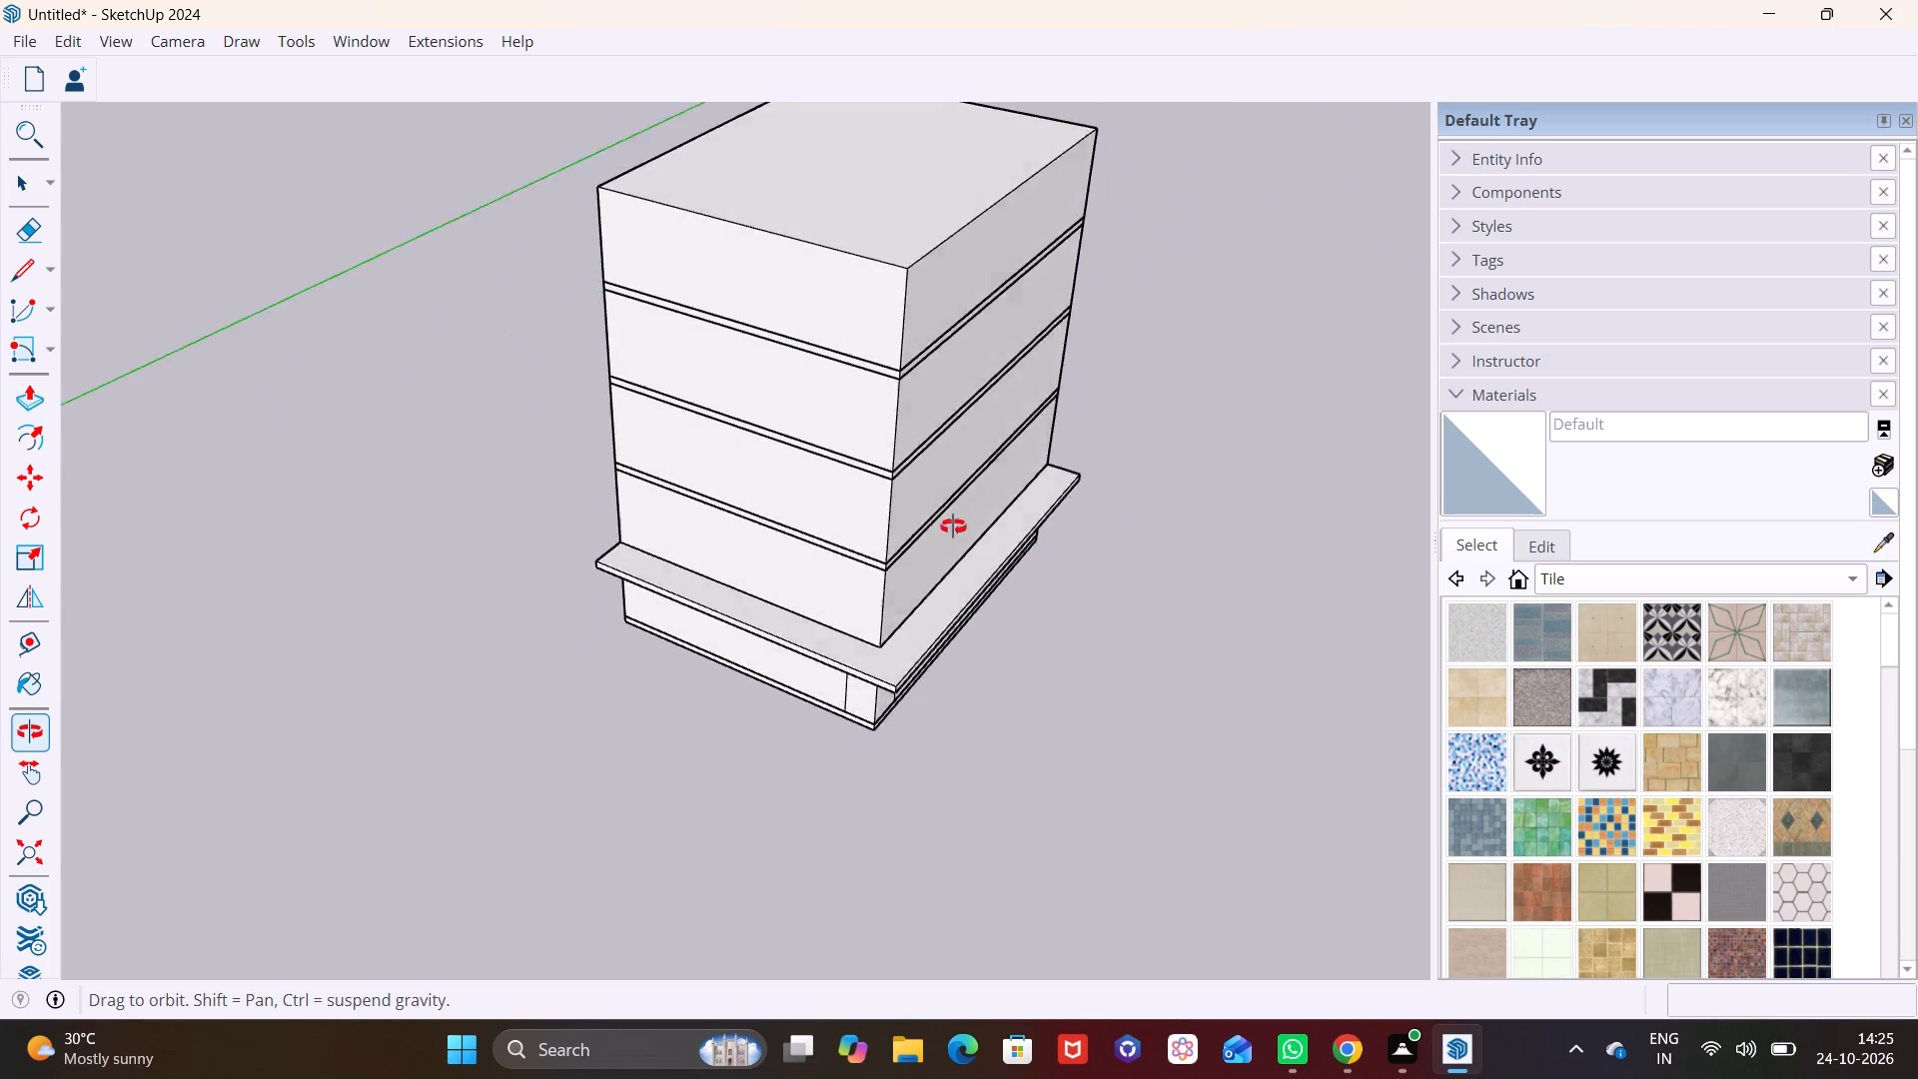
{"action": "middle_click_drag", "start_coordinate": [953, 527], "coordinate": [833, 381]}
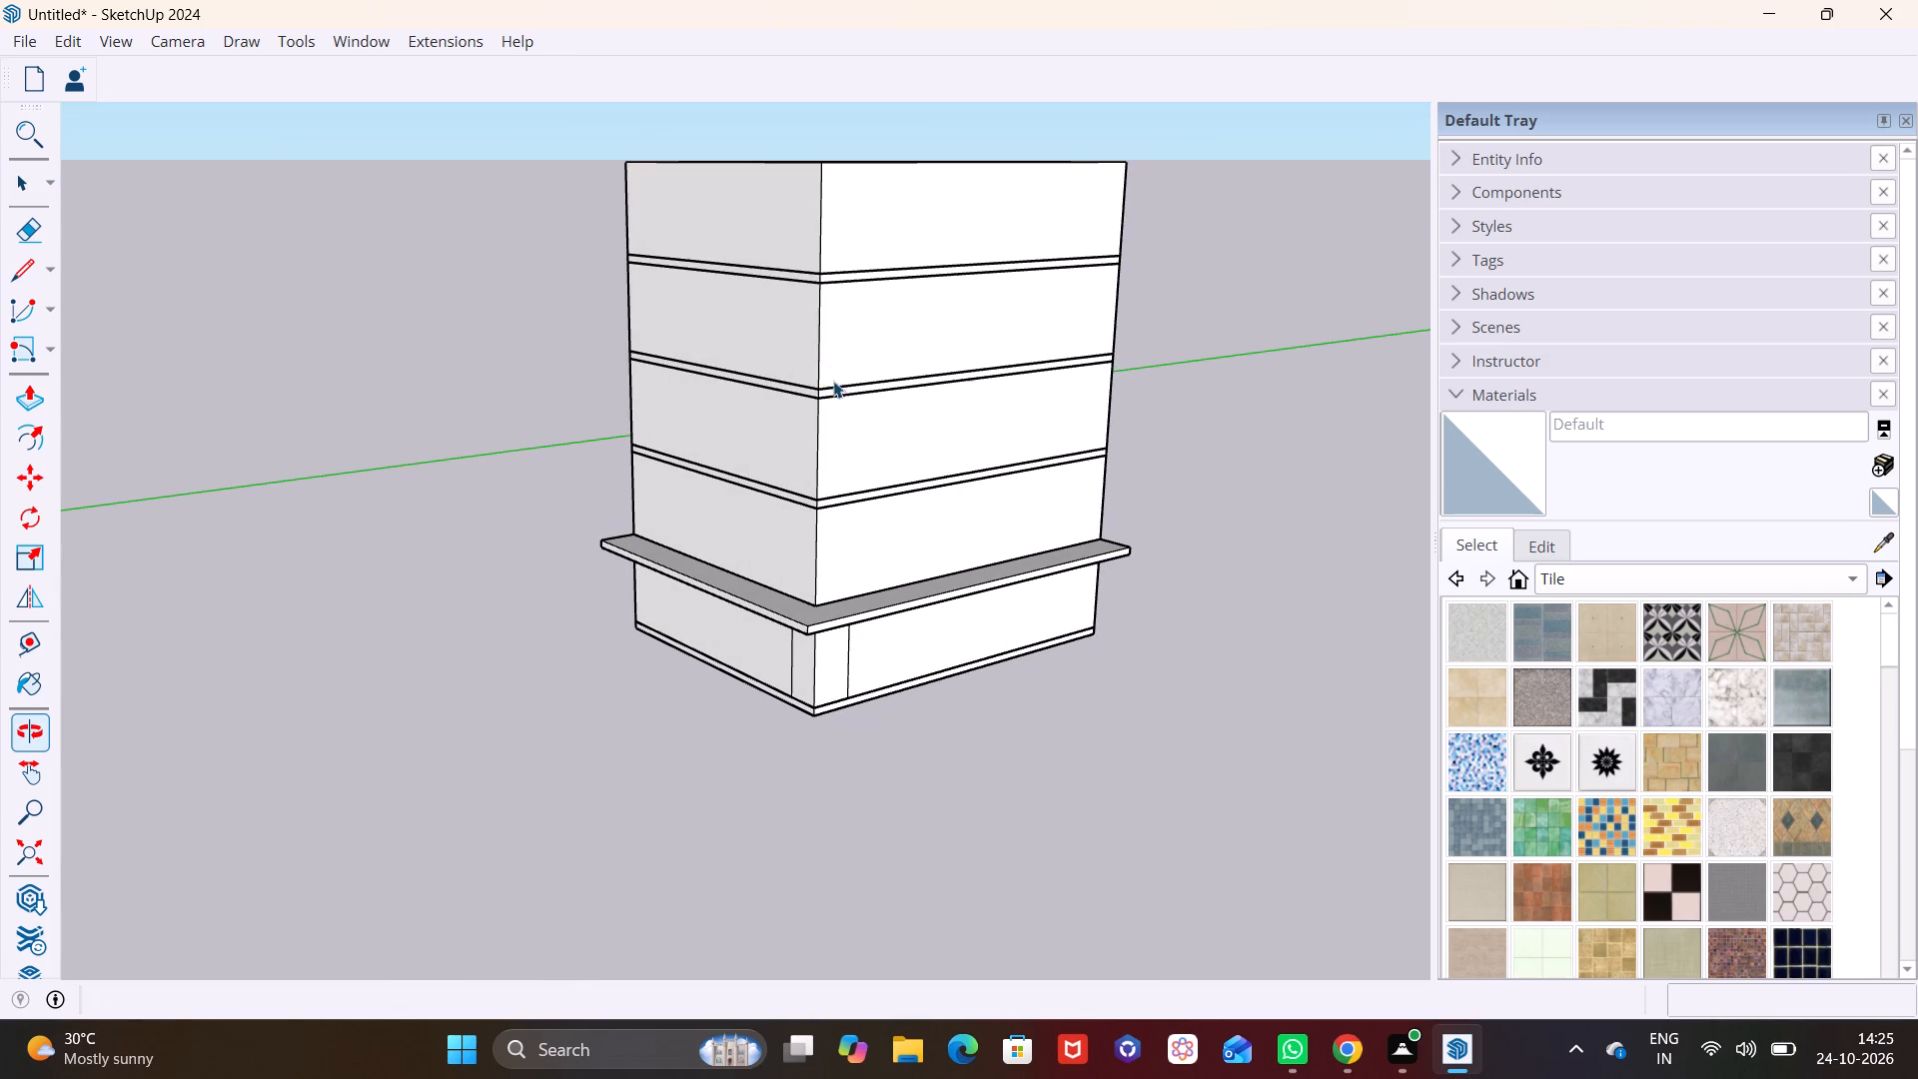
{"action": "scroll", "coordinate": [818, 204], "scroll_direction": "up", "scroll_amount": 7}
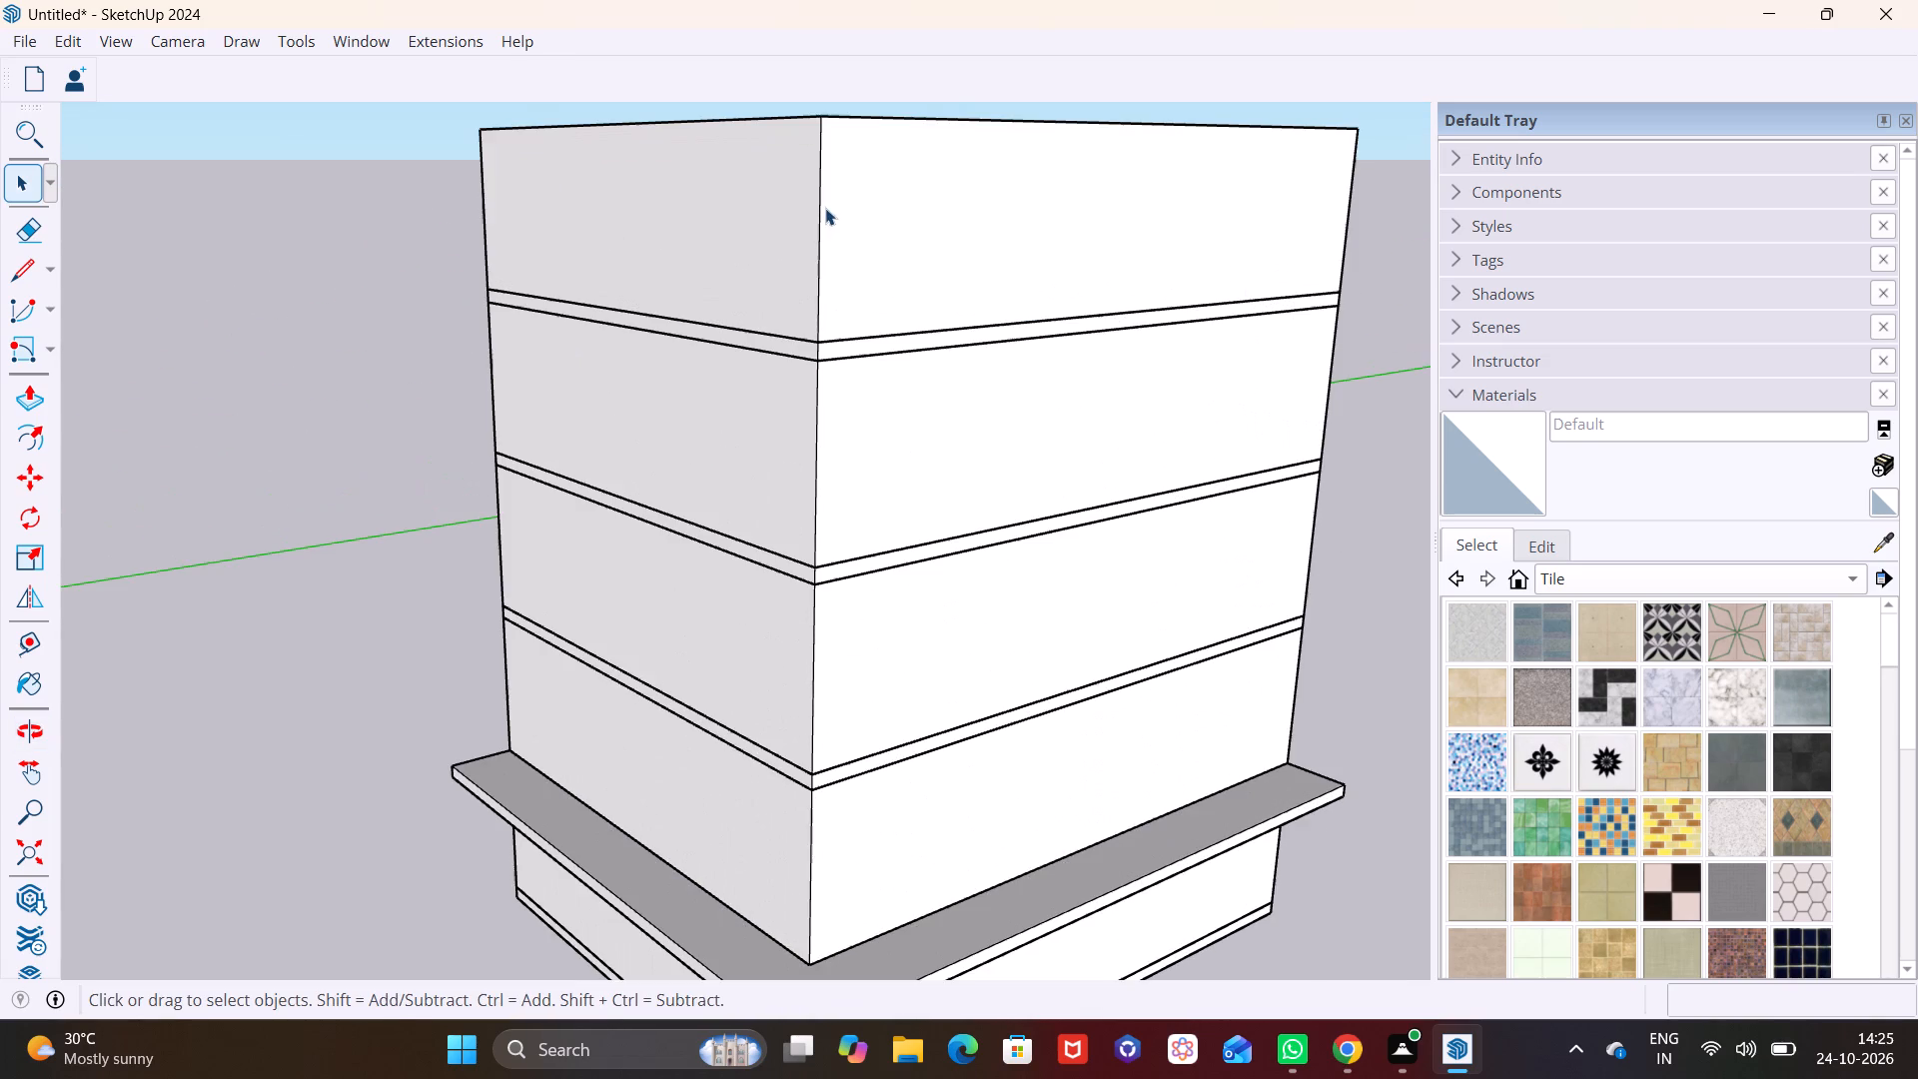
{"action": "middle_click_drag", "start_coordinate": [816, 234], "coordinate": [811, 246]}
{"action": "scroll", "coordinate": [811, 251], "scroll_direction": "down", "scroll_amount": 2}
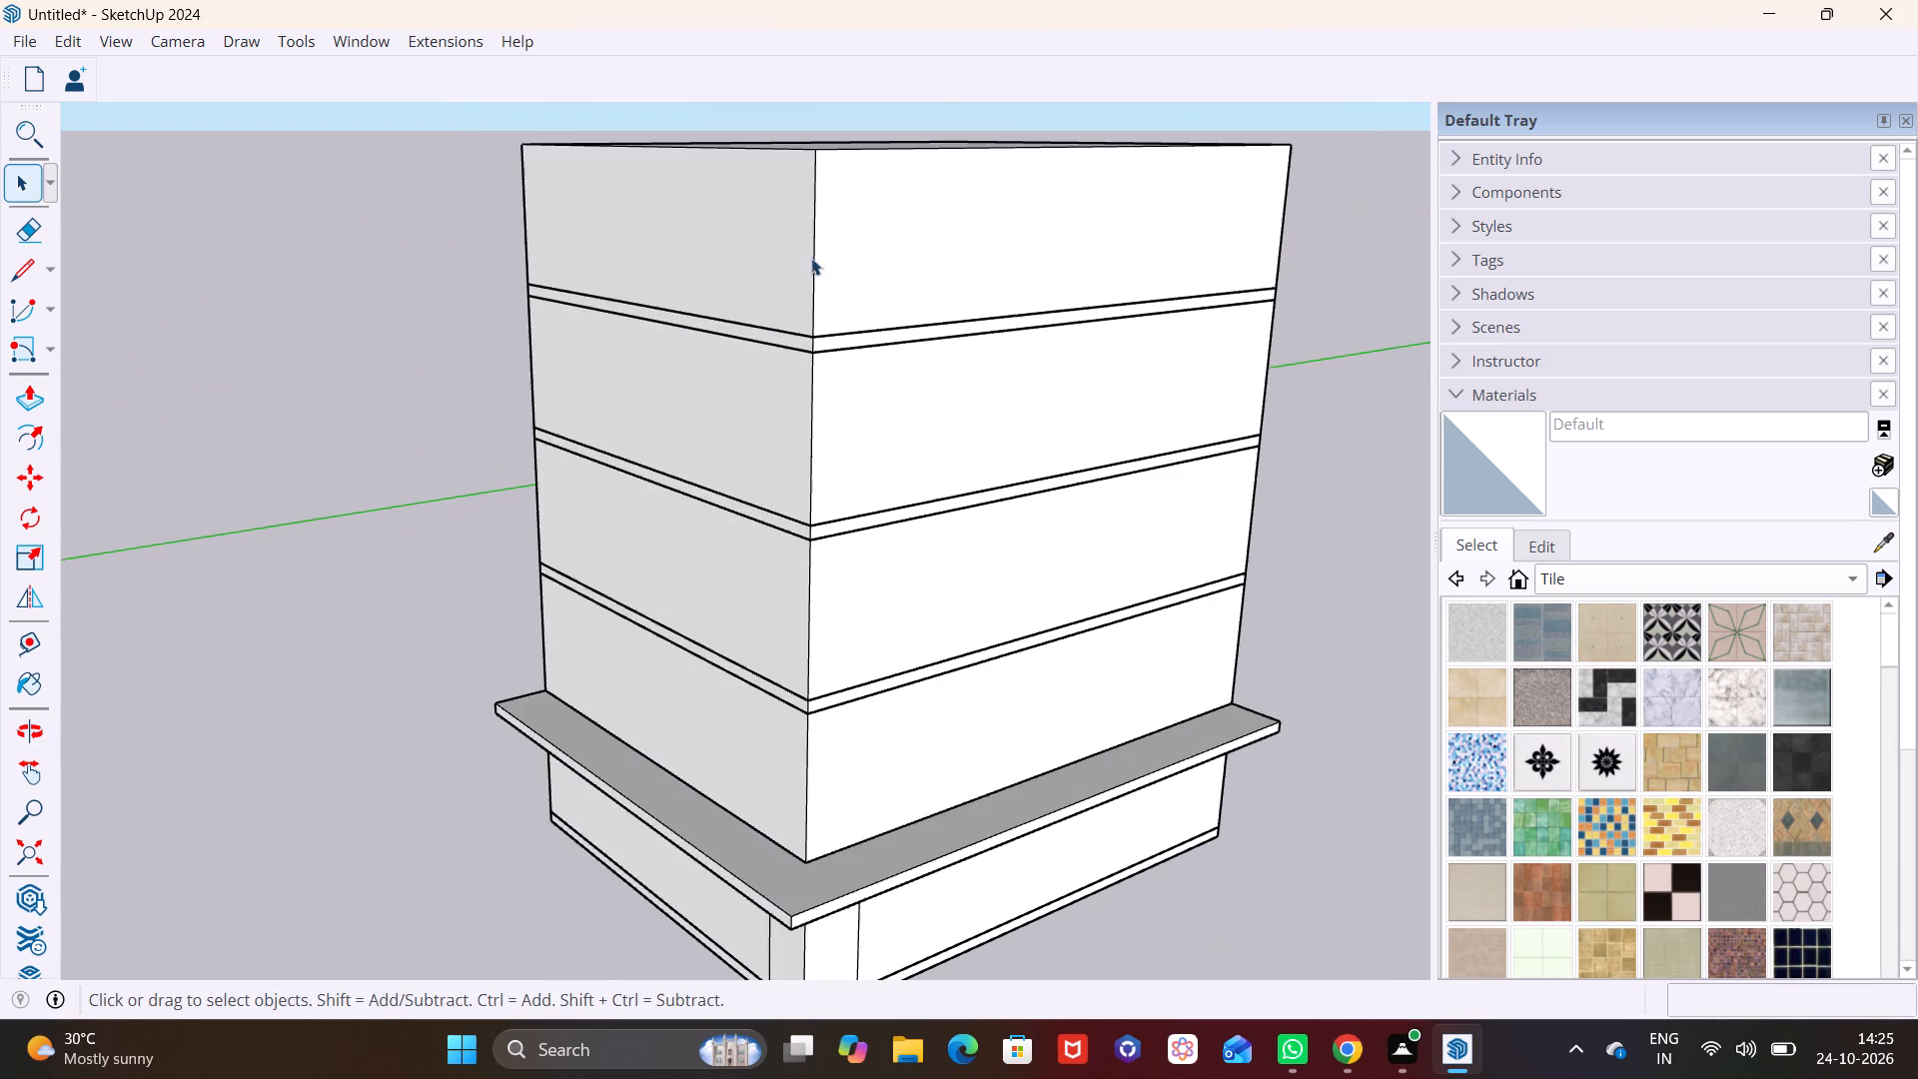
{"action": "scroll", "coordinate": [811, 258], "scroll_direction": "down", "scroll_amount": 20}
{"action": "scroll", "coordinate": [811, 353], "scroll_direction": "up", "scroll_amount": 3}
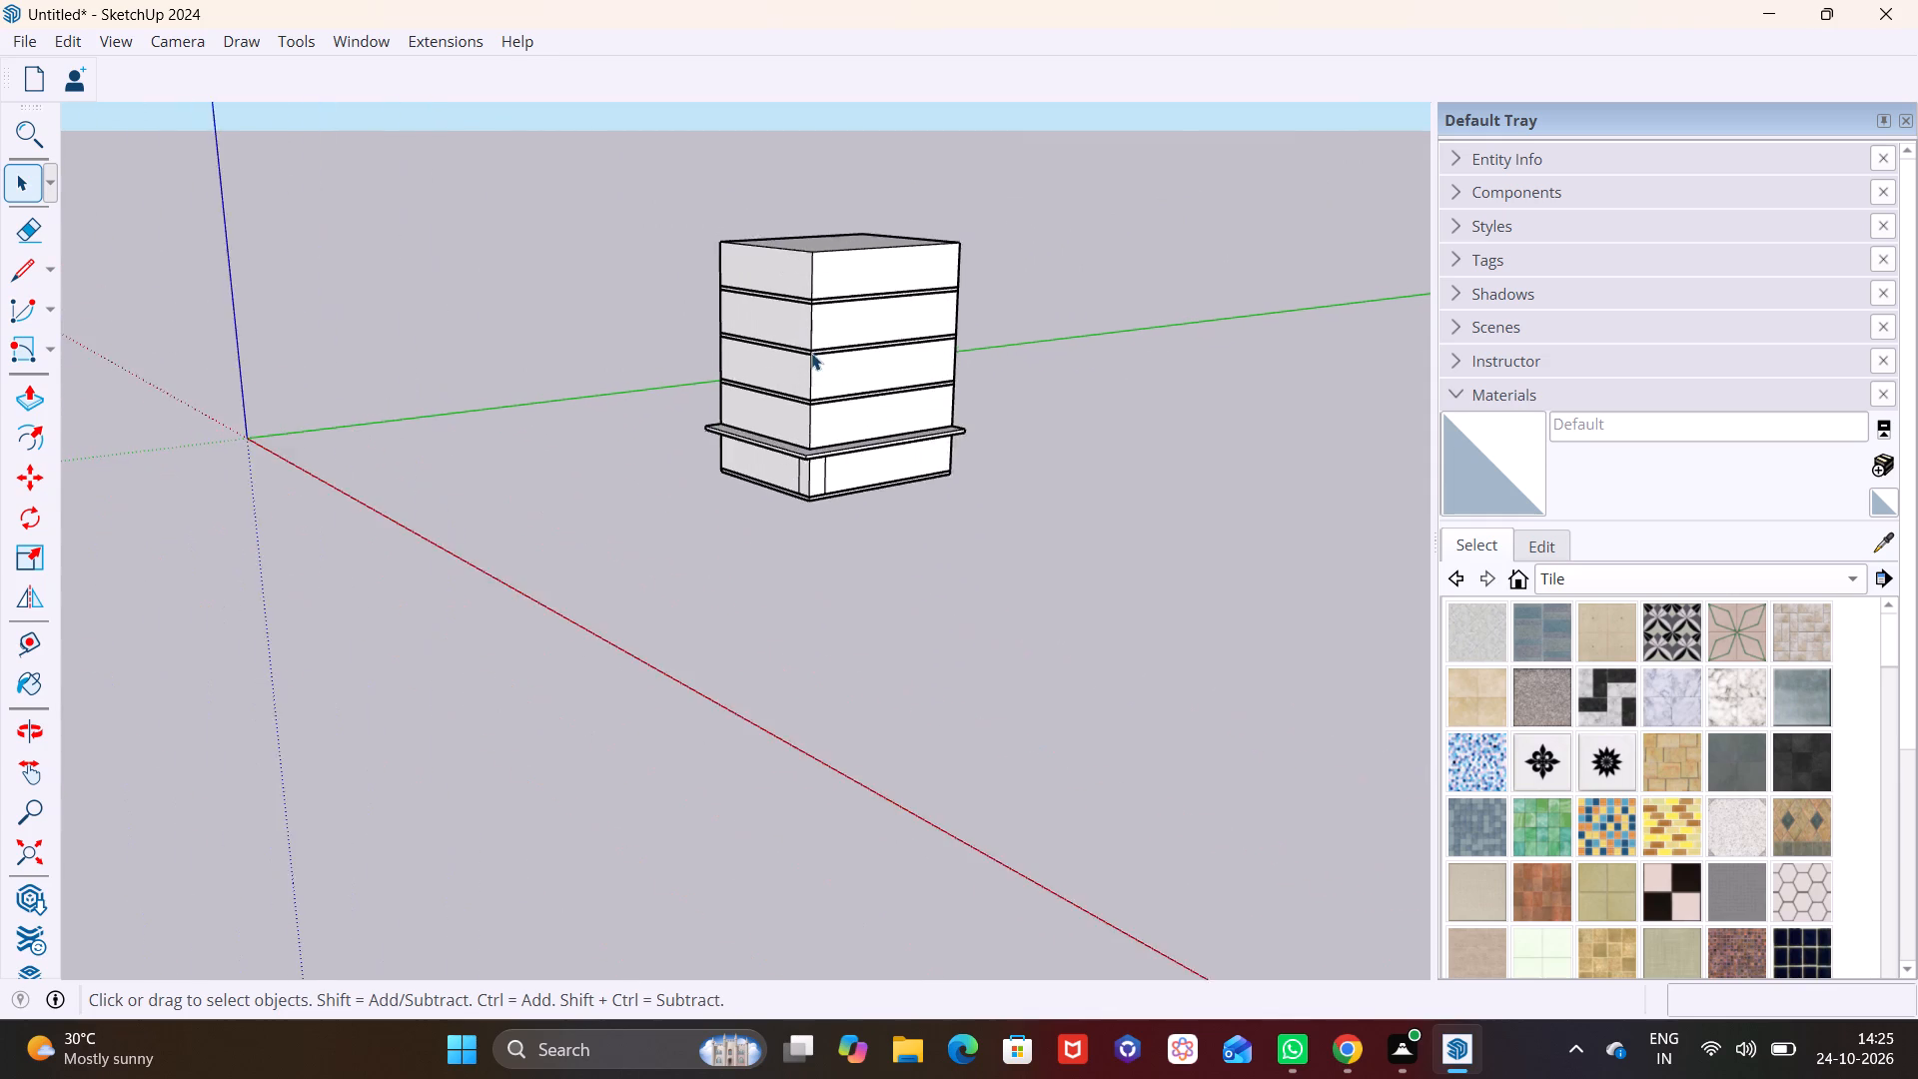
{"action": "scroll", "coordinate": [811, 353], "scroll_direction": "up", "scroll_amount": 14}
{"action": "scroll", "coordinate": [806, 332], "scroll_direction": "down", "scroll_amount": 3}
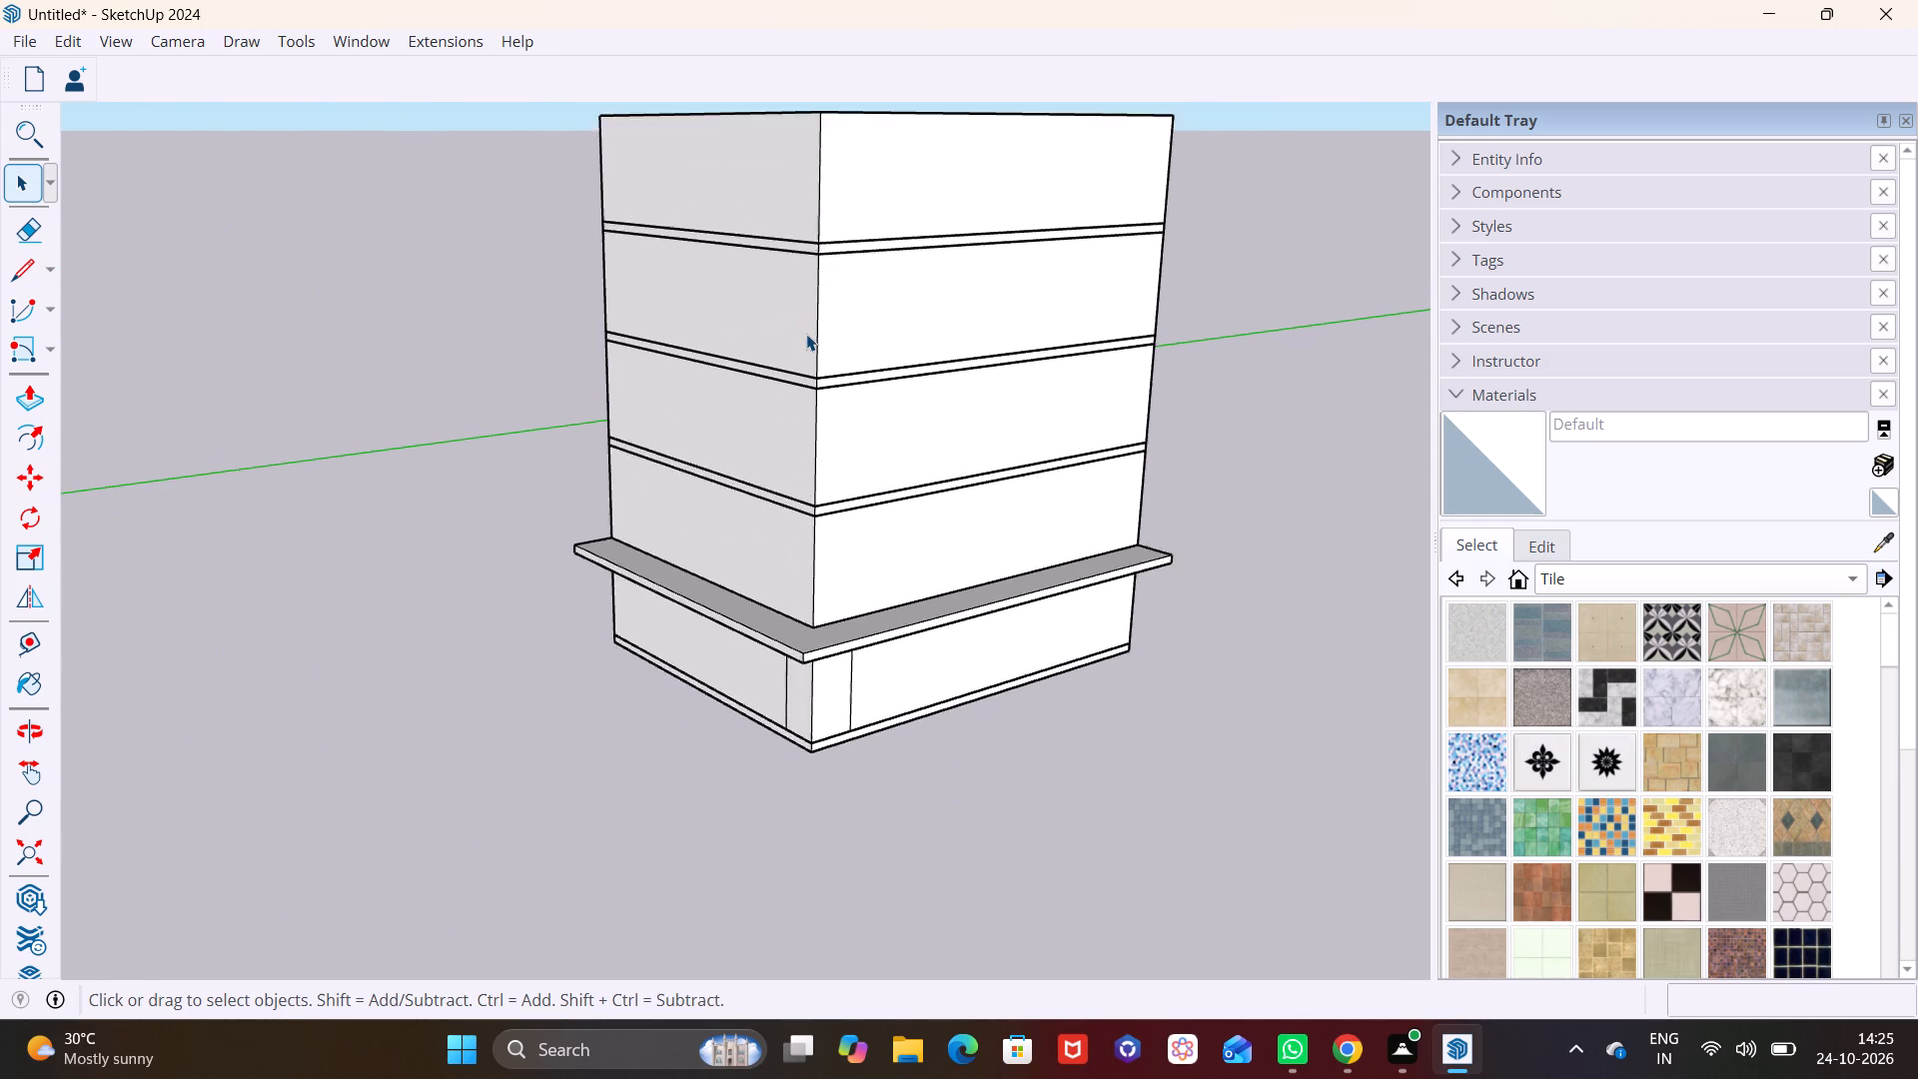
{"action": "scroll", "coordinate": [806, 334], "scroll_direction": "down", "scroll_amount": 3}
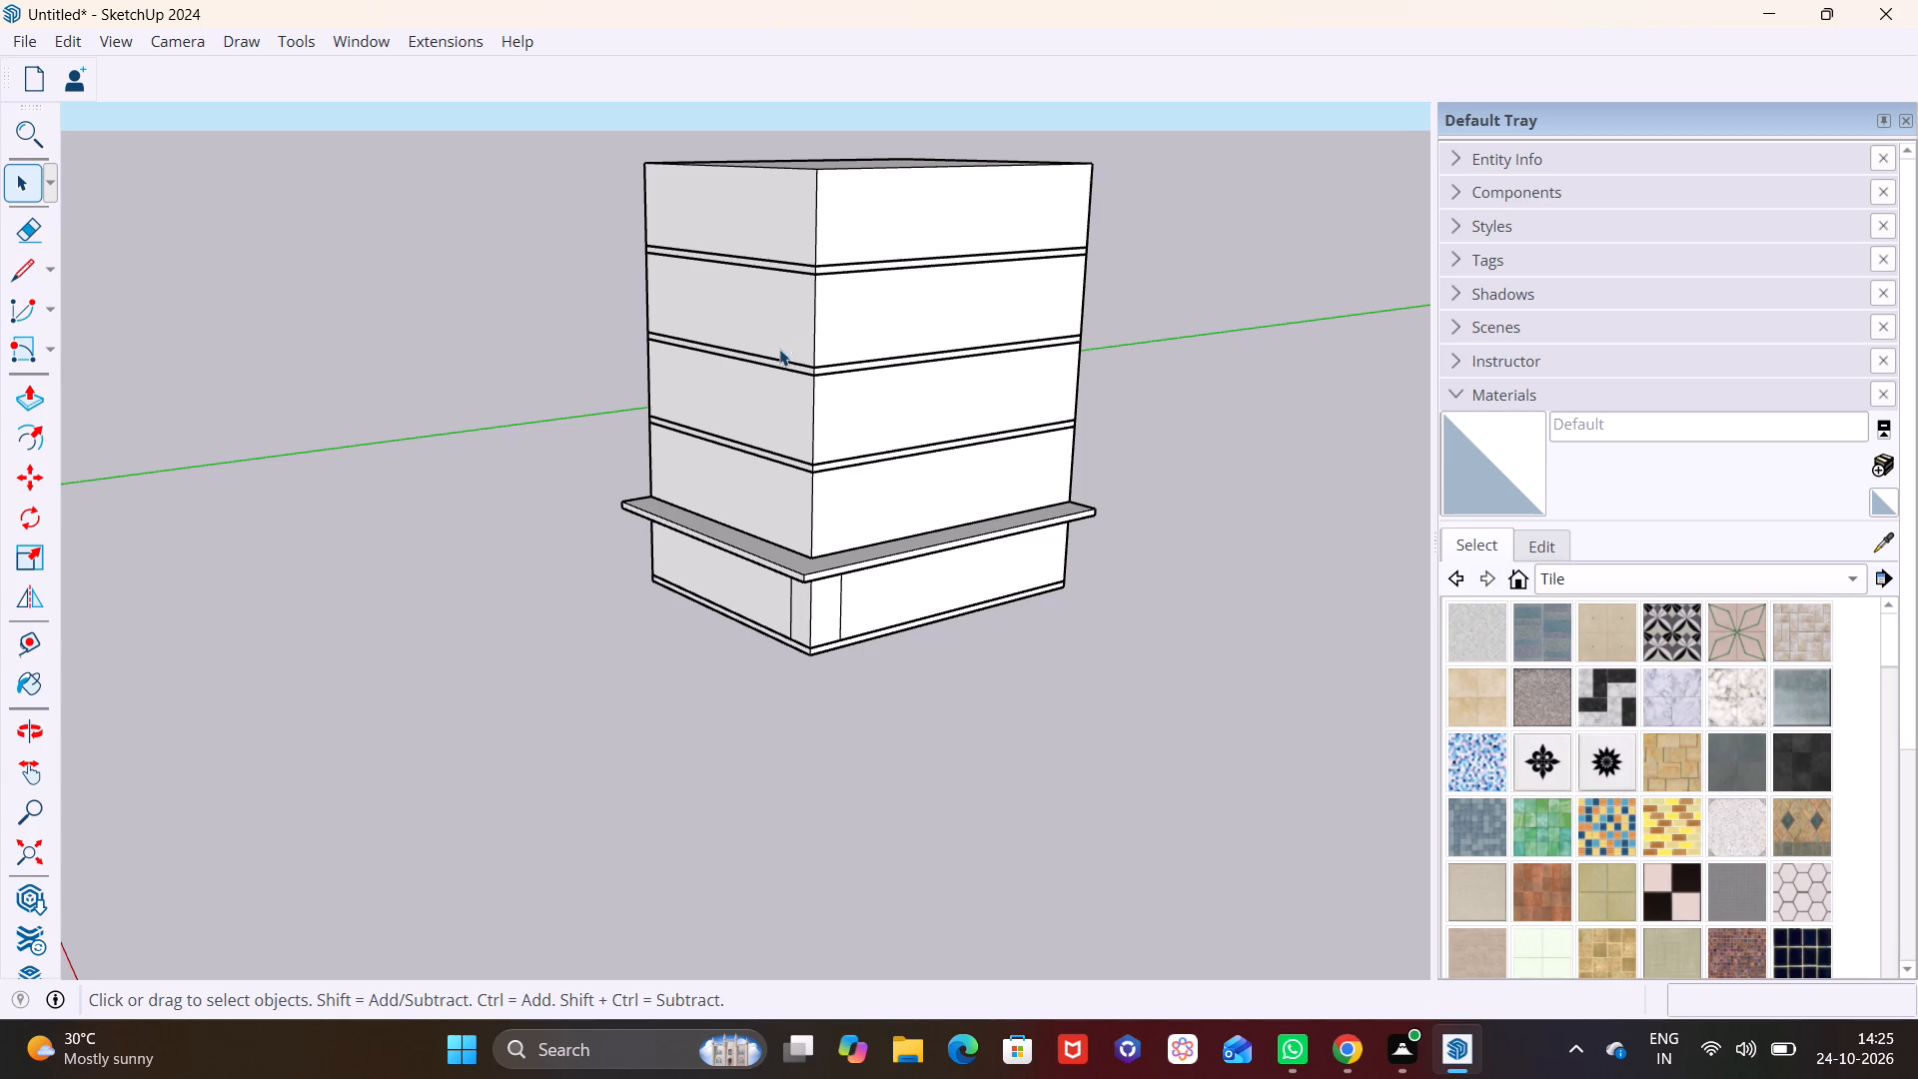
Examine both street-side facades and the overhang above the ground floor from several angles.
{"action": "middle_click_drag", "start_coordinate": [817, 405], "coordinate": [884, 439]}
{"action": "middle_click_drag", "start_coordinate": [842, 428], "coordinate": [946, 386]}
{"action": "middle_click_drag", "start_coordinate": [679, 388], "coordinate": [961, 426]}
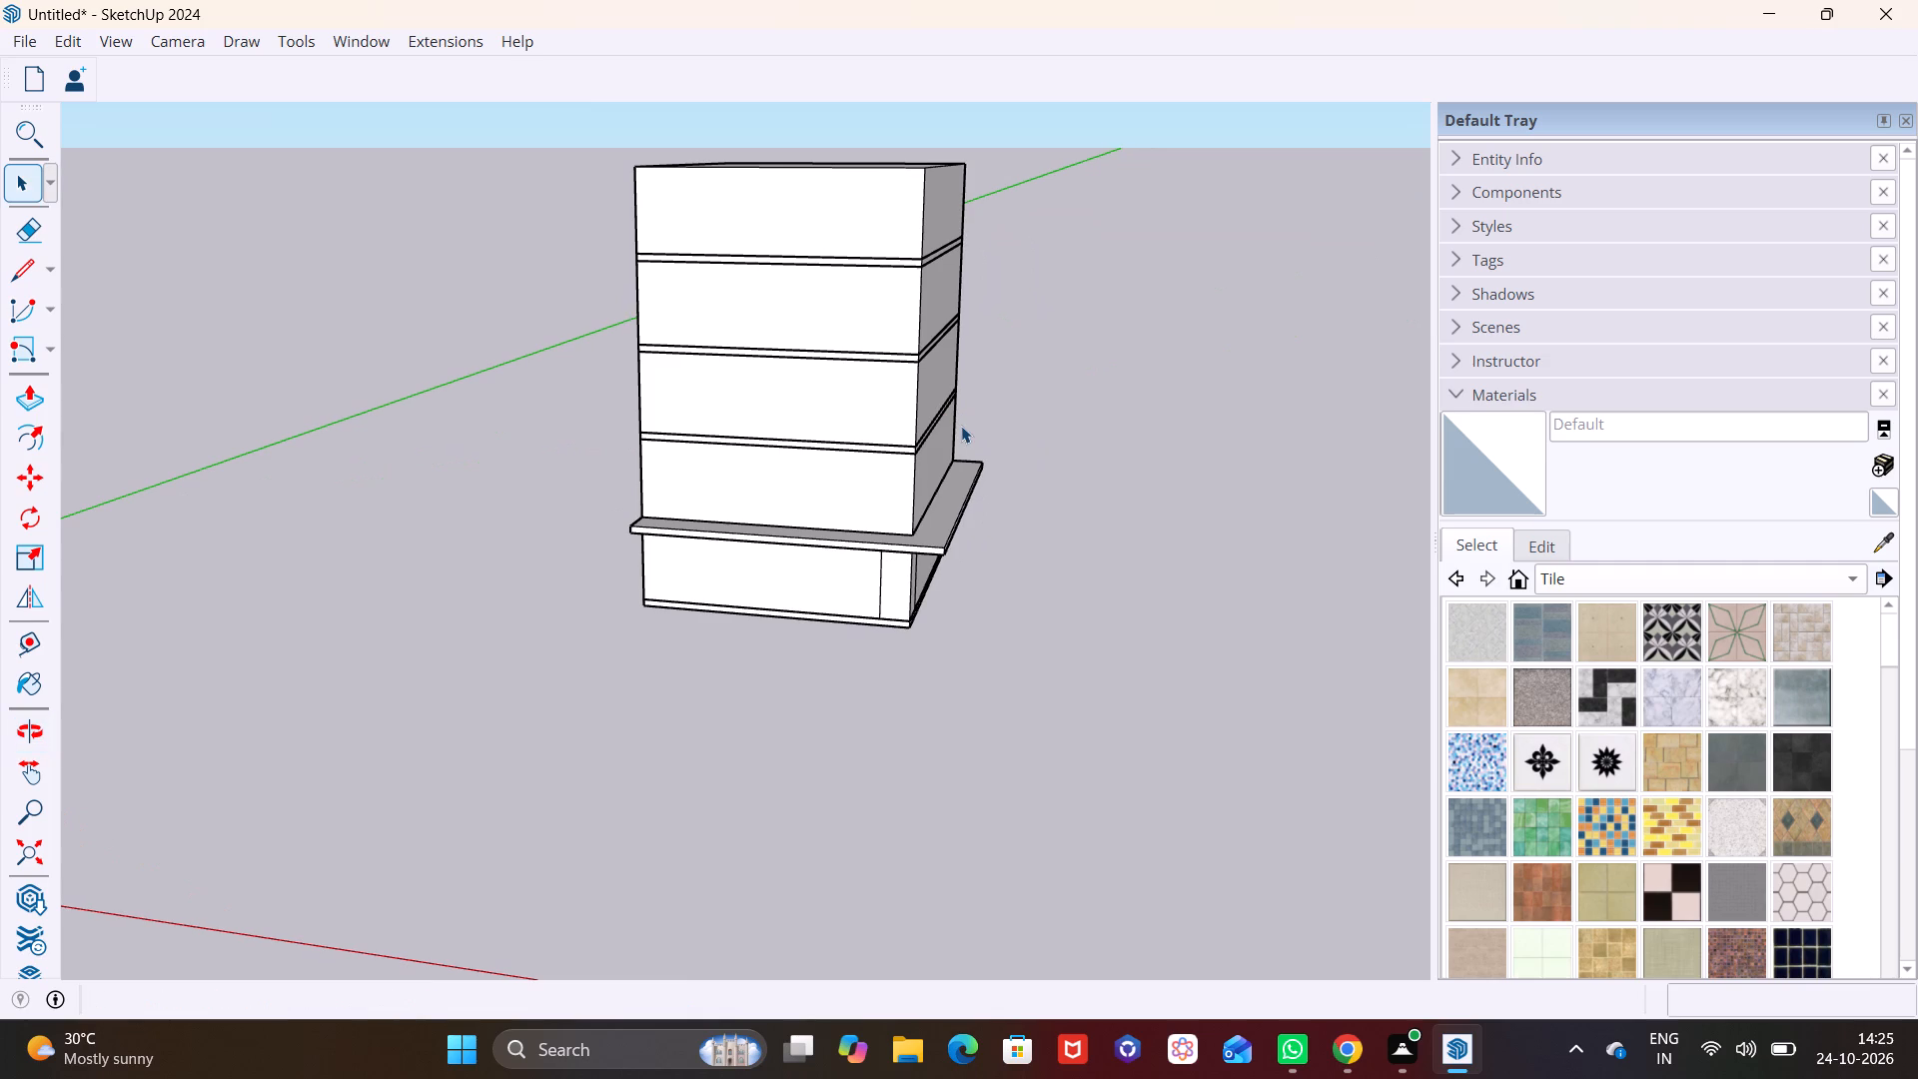
{"action": "middle_click_drag", "start_coordinate": [961, 426], "coordinate": [906, 441]}
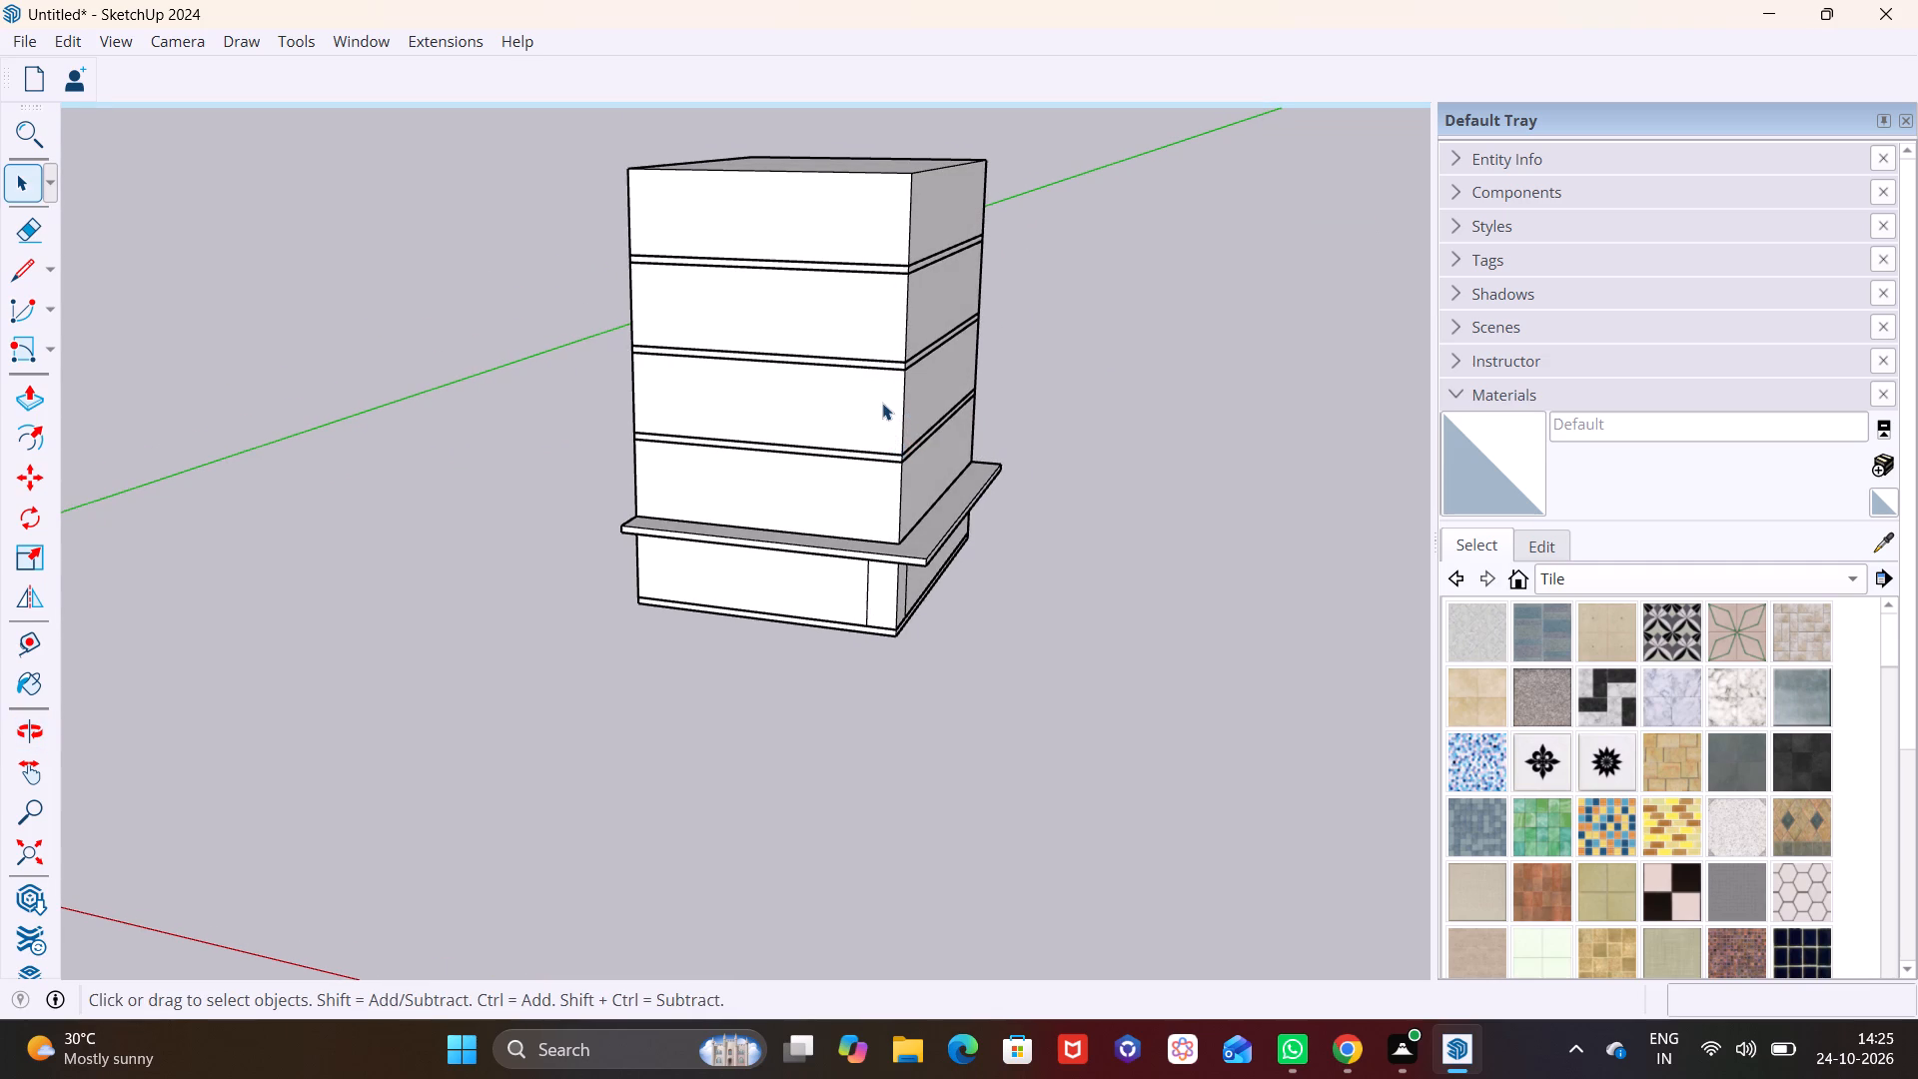
{"action": "middle_click_drag", "start_coordinate": [870, 442], "coordinate": [610, 513]}
{"action": "middle_click_drag", "start_coordinate": [685, 534], "coordinate": [546, 686]}
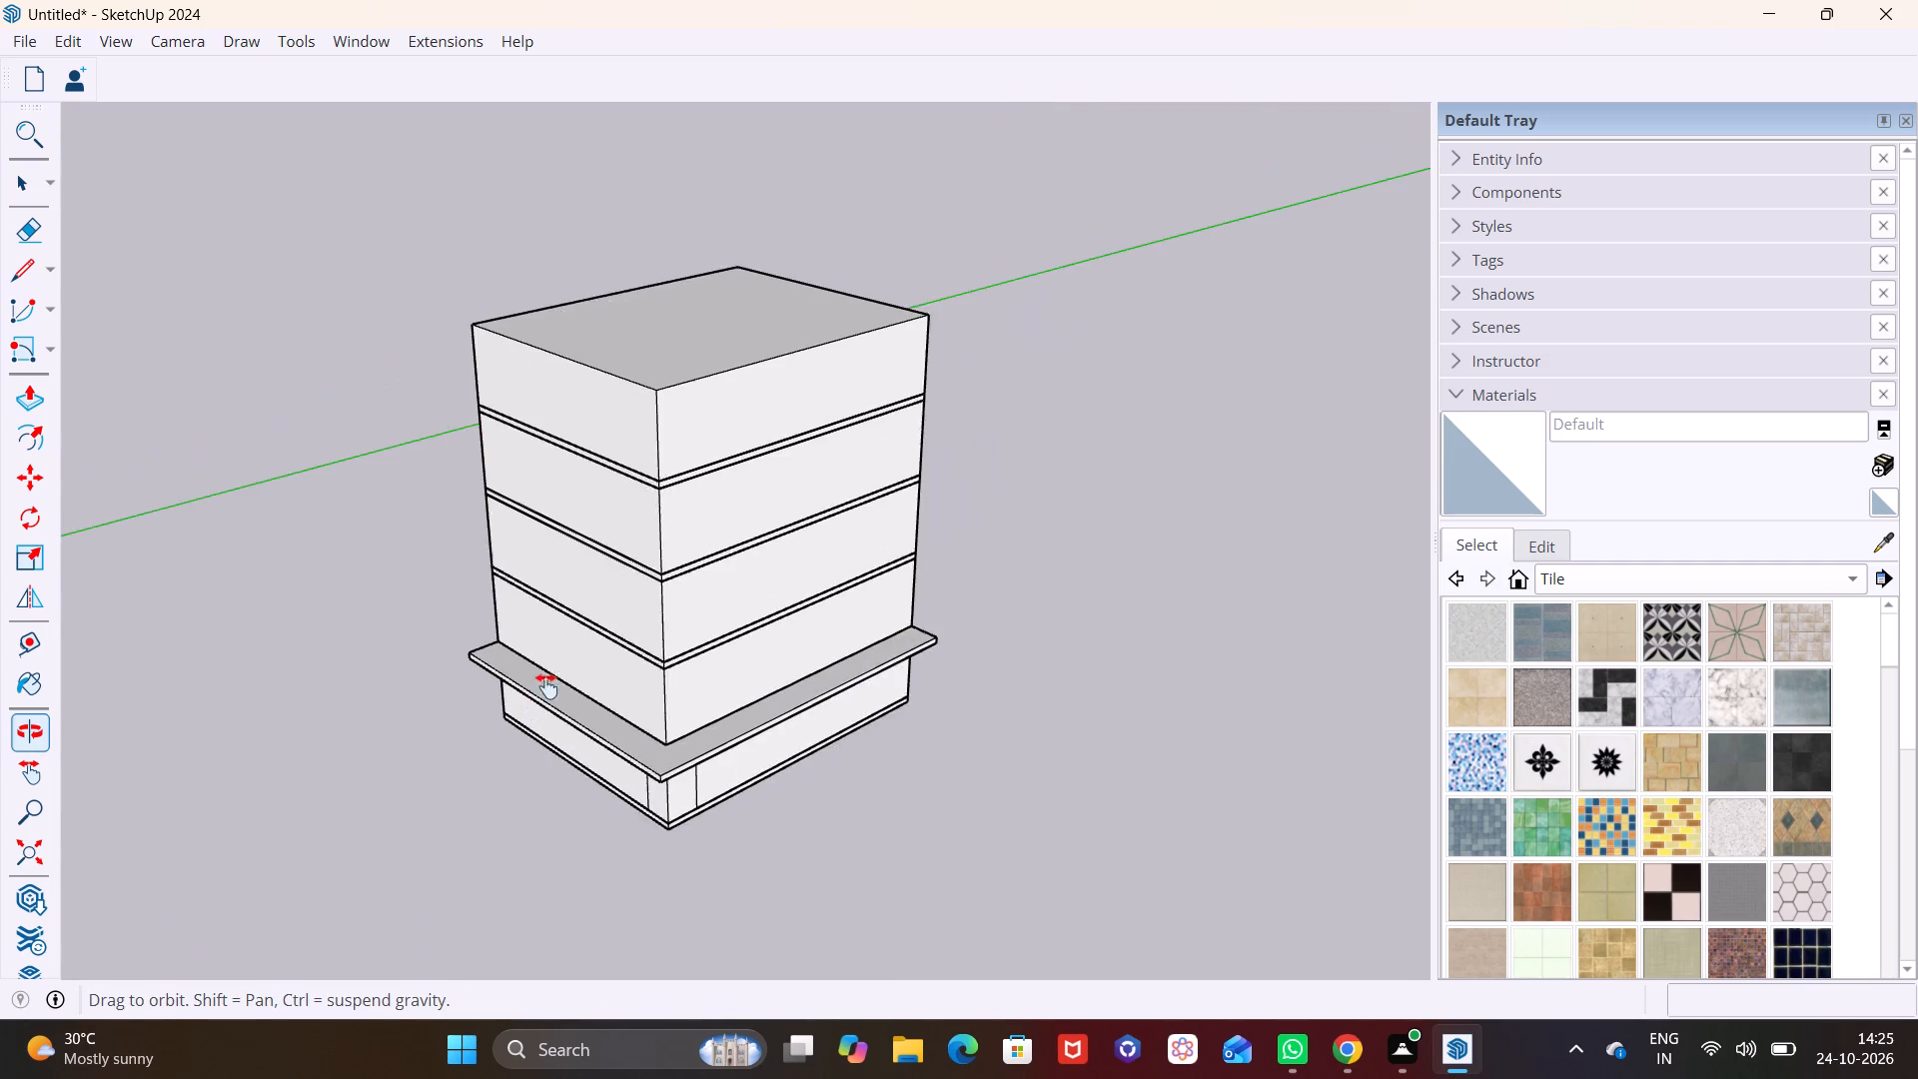
{"action": "middle_click_drag", "start_coordinate": [546, 686], "coordinate": [535, 681]}
{"action": "middle_click_drag", "start_coordinate": [654, 662], "coordinate": [727, 487]}
{"action": "scroll", "coordinate": [726, 487], "scroll_direction": "up", "scroll_amount": 9}
{"action": "middle_click_drag", "start_coordinate": [798, 744], "coordinate": [822, 680], "text": "shift"}
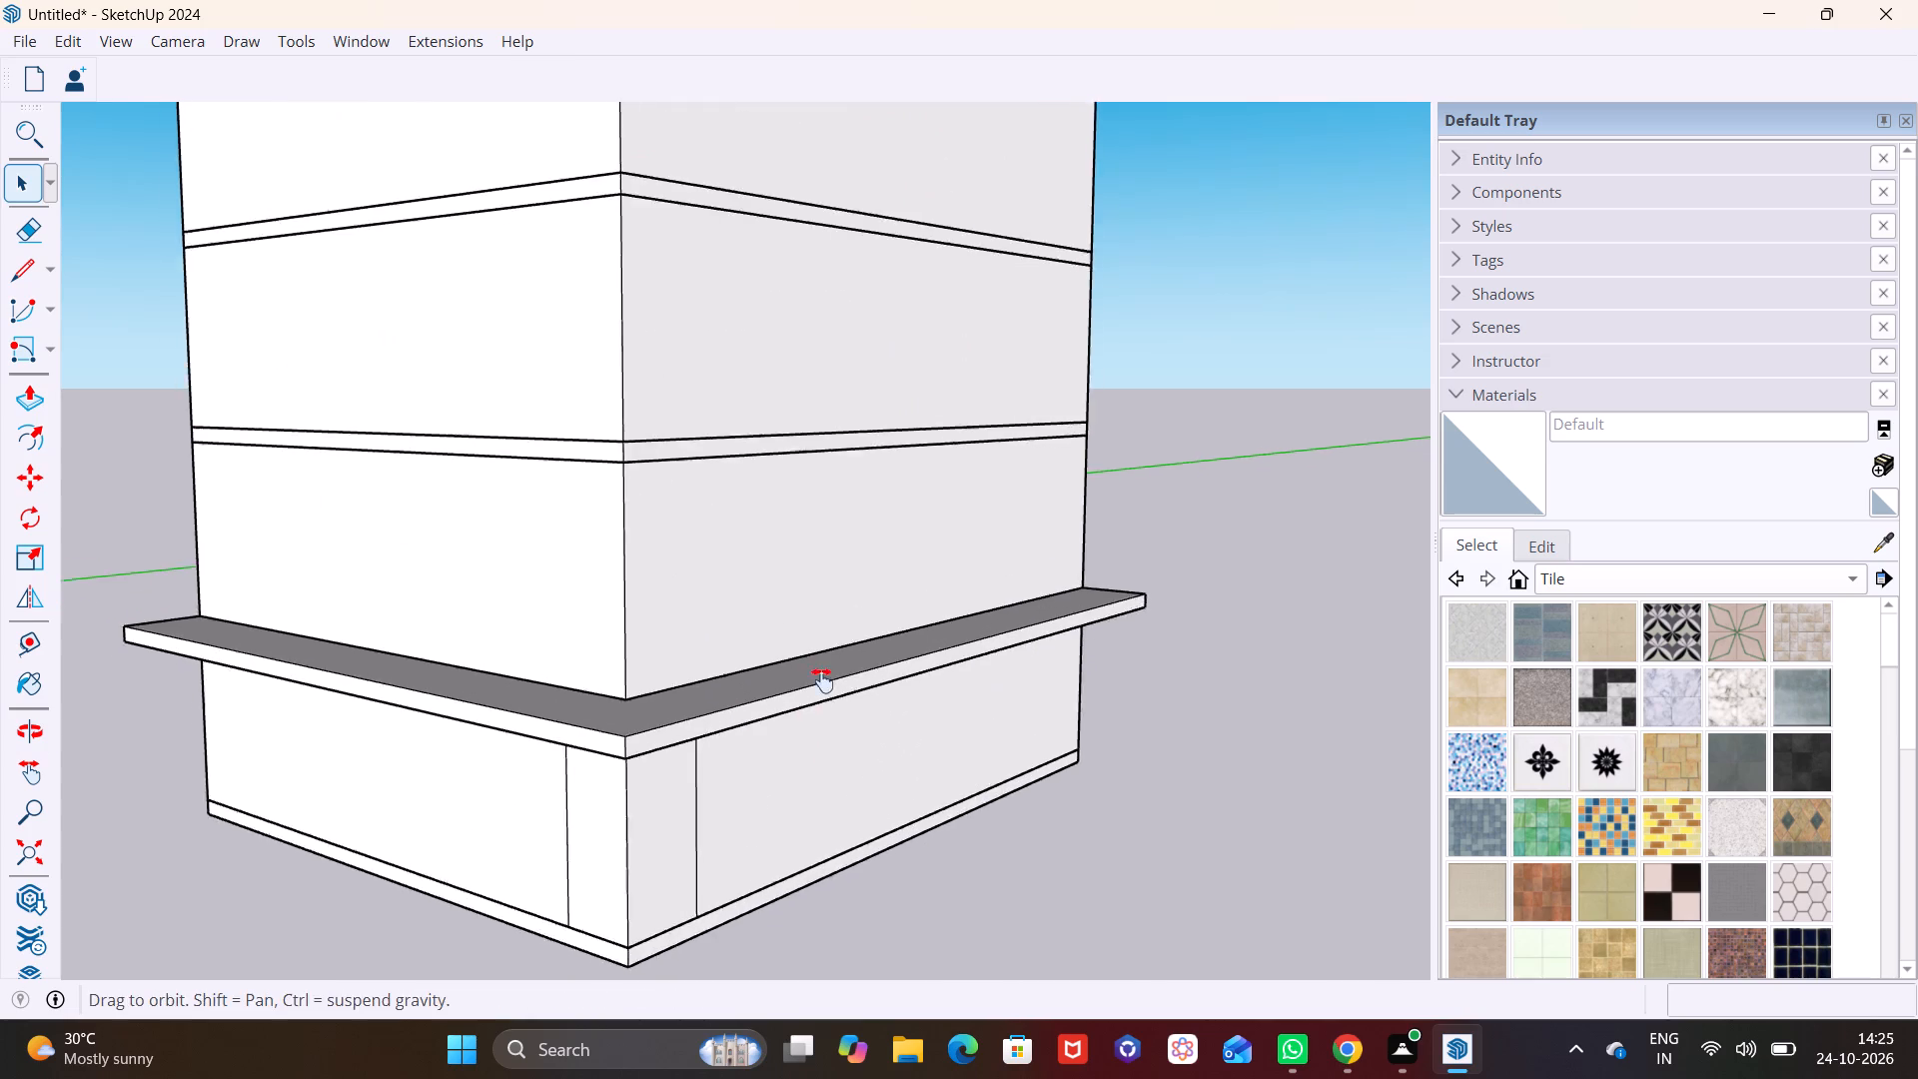
{"action": "middle_click_drag", "start_coordinate": [822, 680], "coordinate": [910, 563], "text": "shift"}
{"action": "middle_click_drag", "start_coordinate": [743, 638], "coordinate": [916, 638]}
Draw a vertical line on the long ground-floor wall from the overhang's underside to the base band, beyond the existing corner dividing line.
{"action": "scroll", "coordinate": [921, 647], "scroll_direction": "up", "scroll_amount": 1}
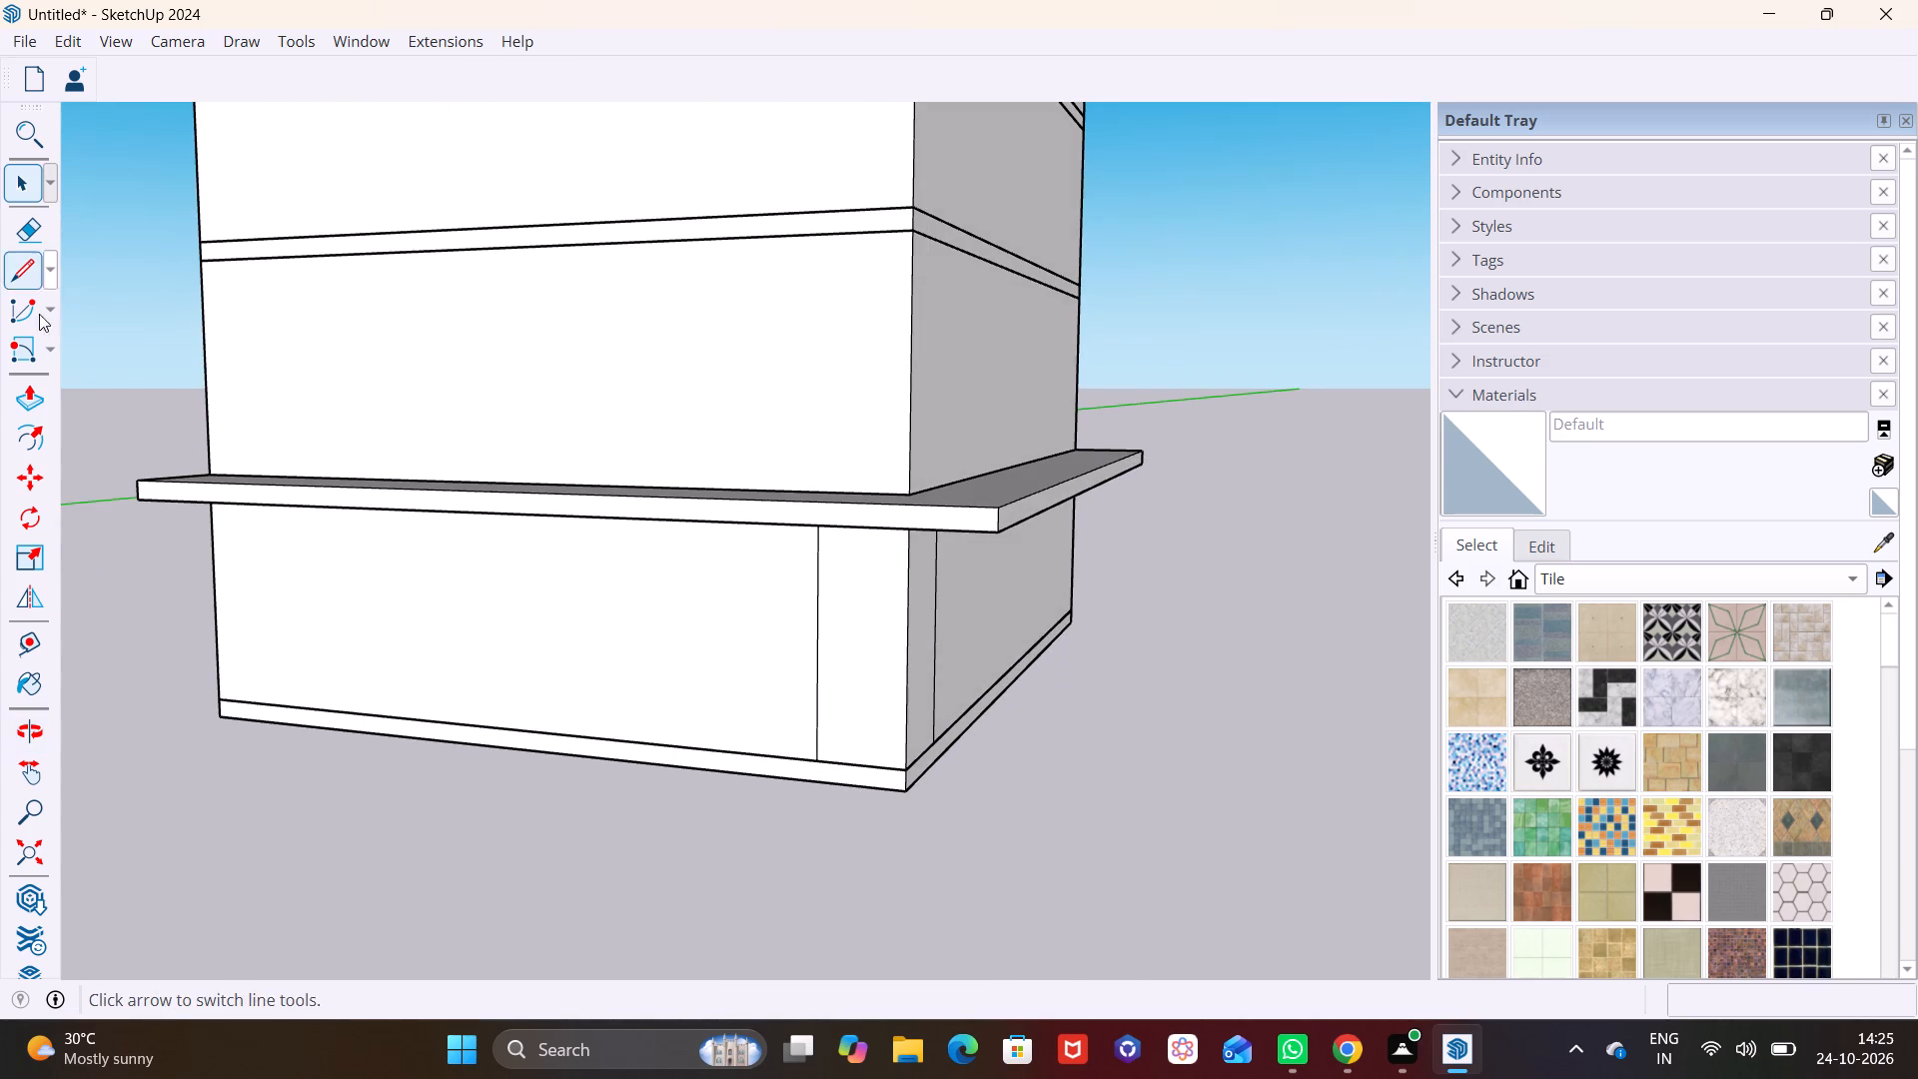
{"action": "left_click", "coordinate": [52, 351]}
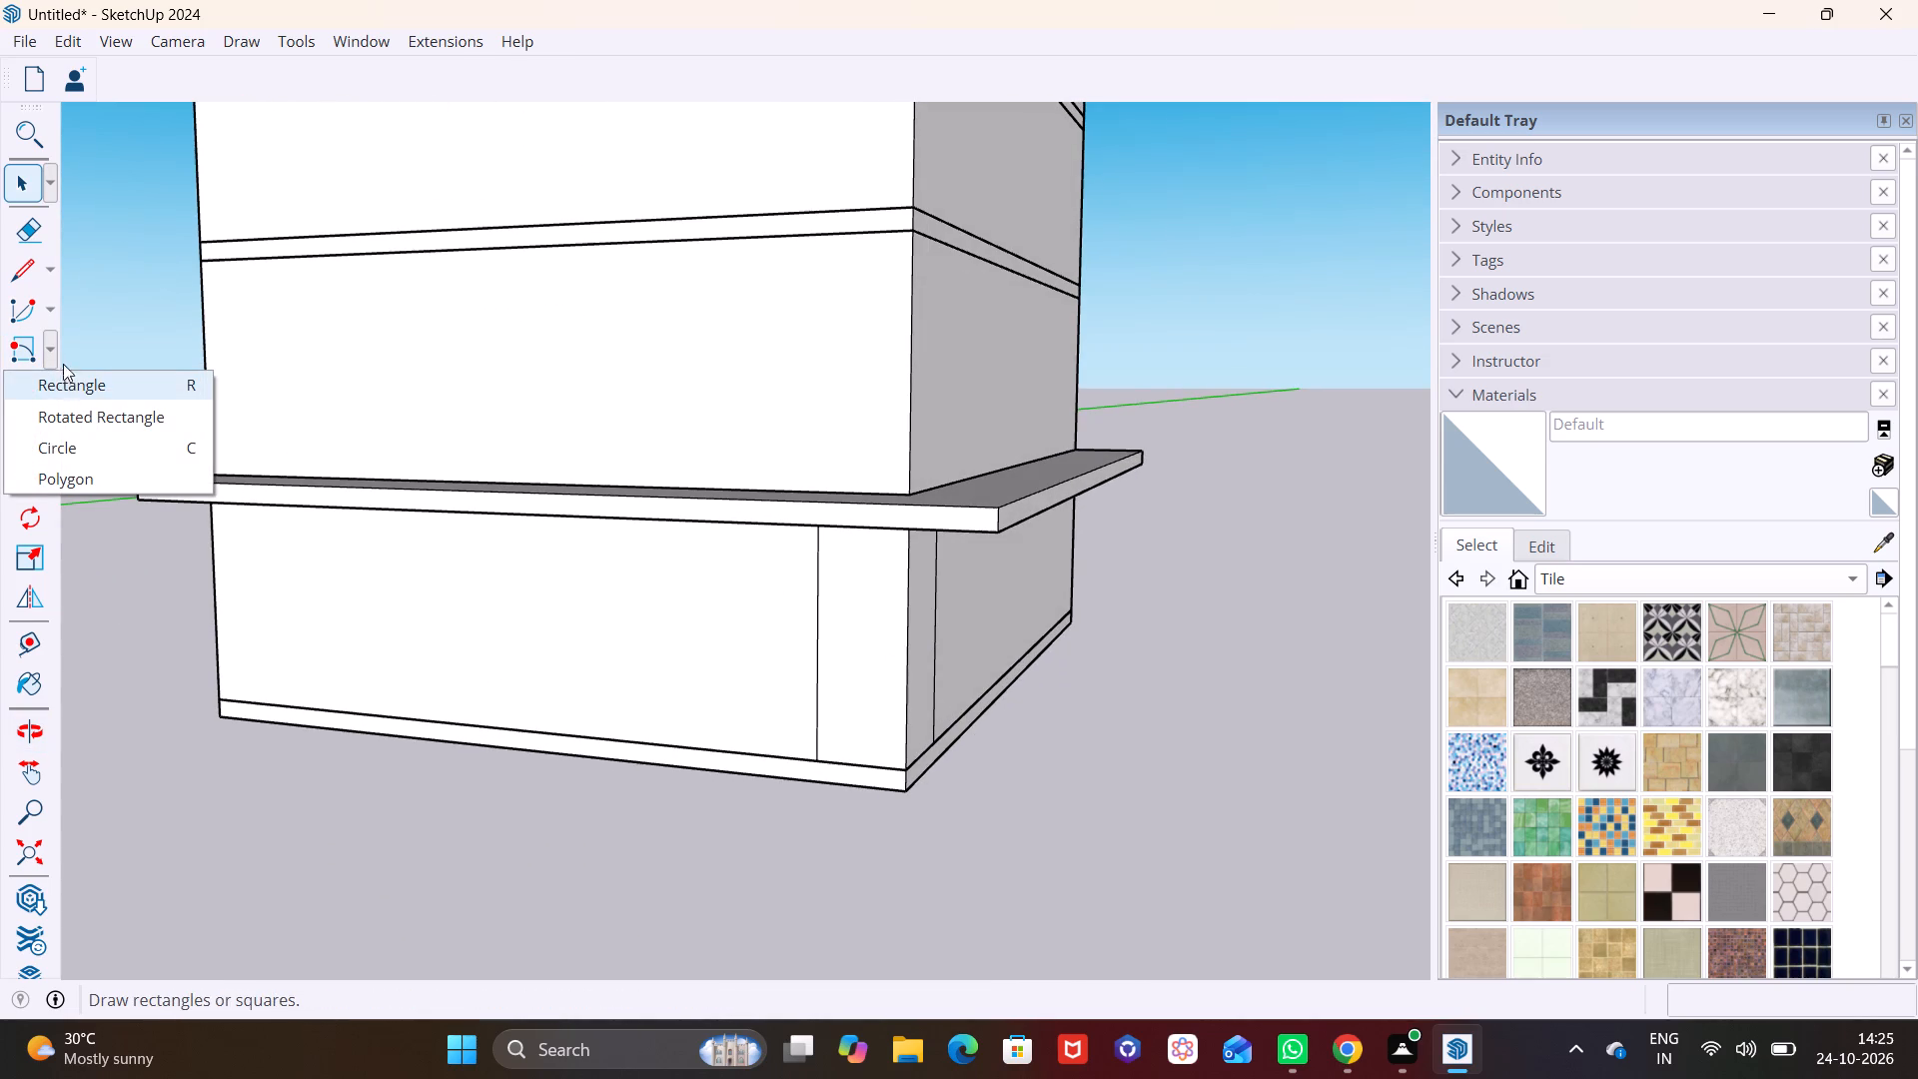
{"action": "left_click", "coordinate": [29, 271]}
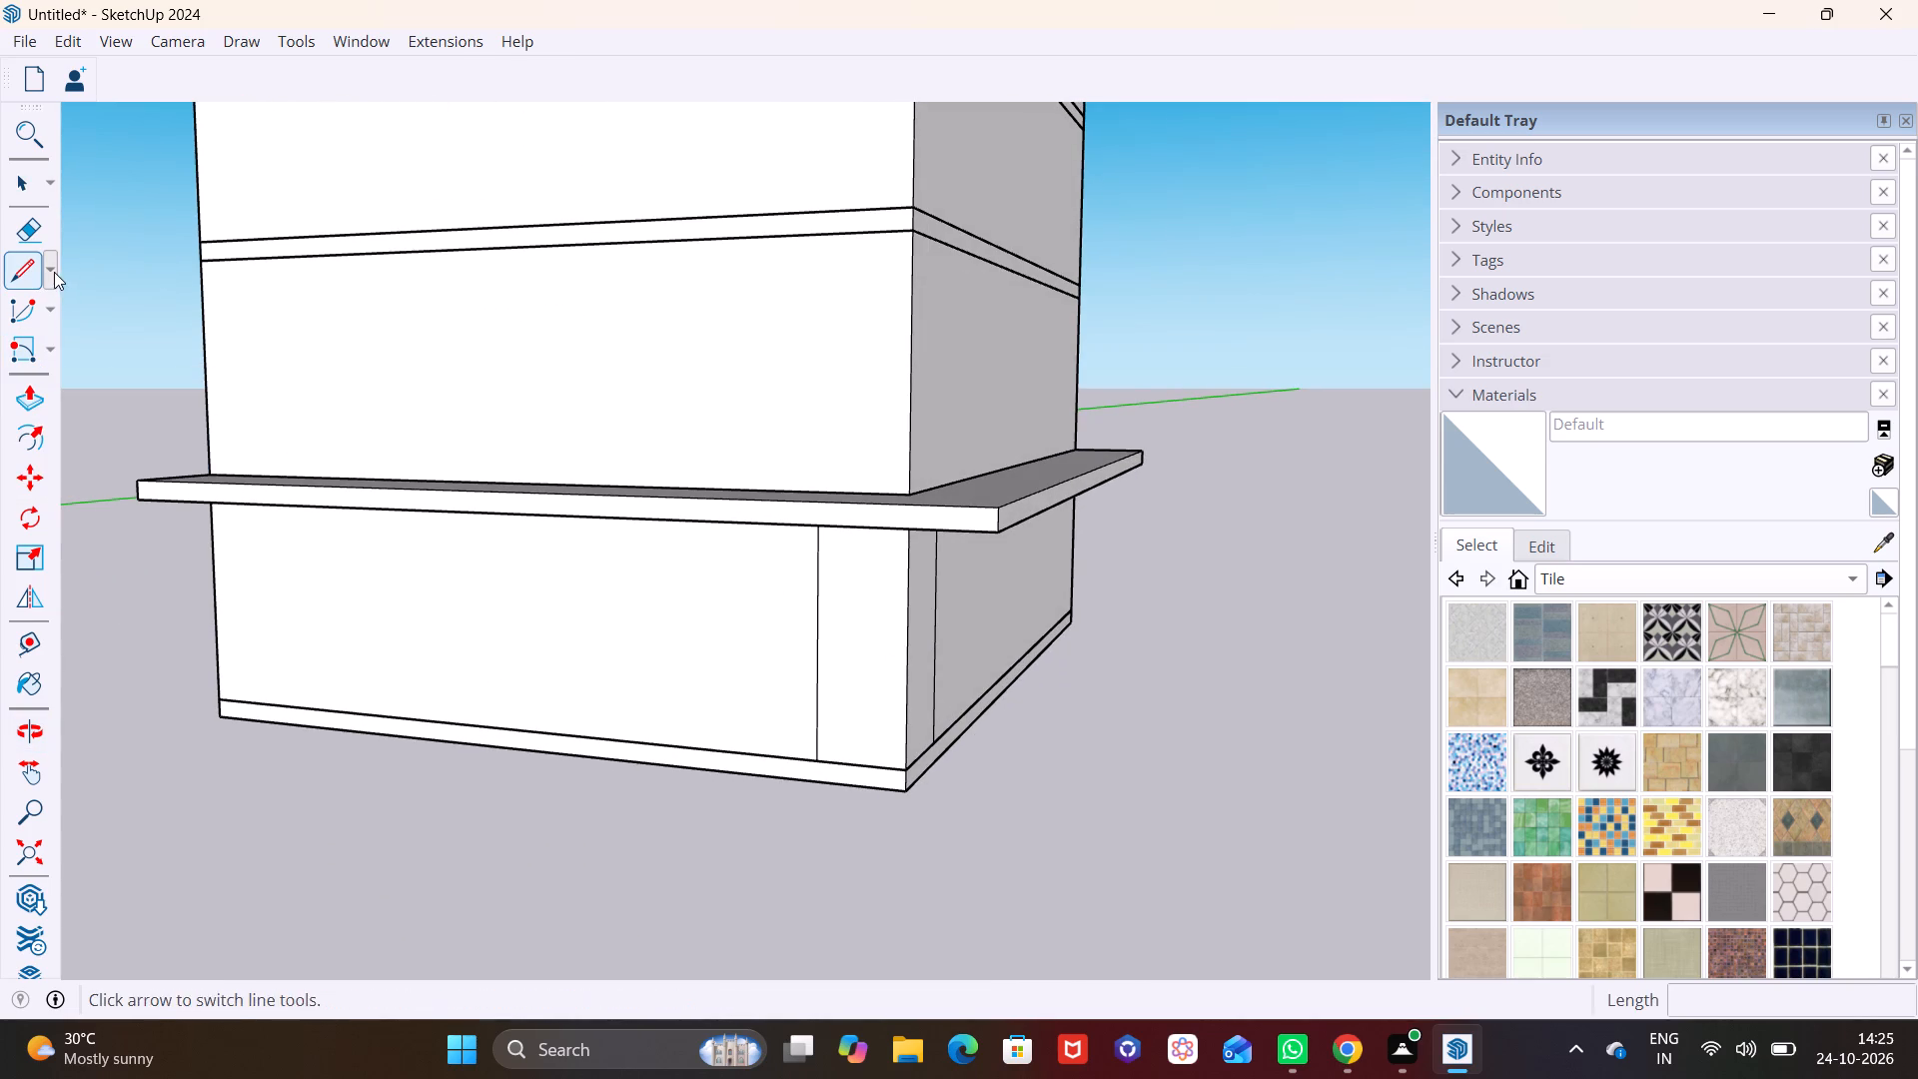
{"action": "left_click", "coordinate": [54, 272]}
{"action": "left_click", "coordinate": [58, 299]}
{"action": "middle_click_drag", "start_coordinate": [398, 420], "coordinate": [328, 341], "text": "shift"}
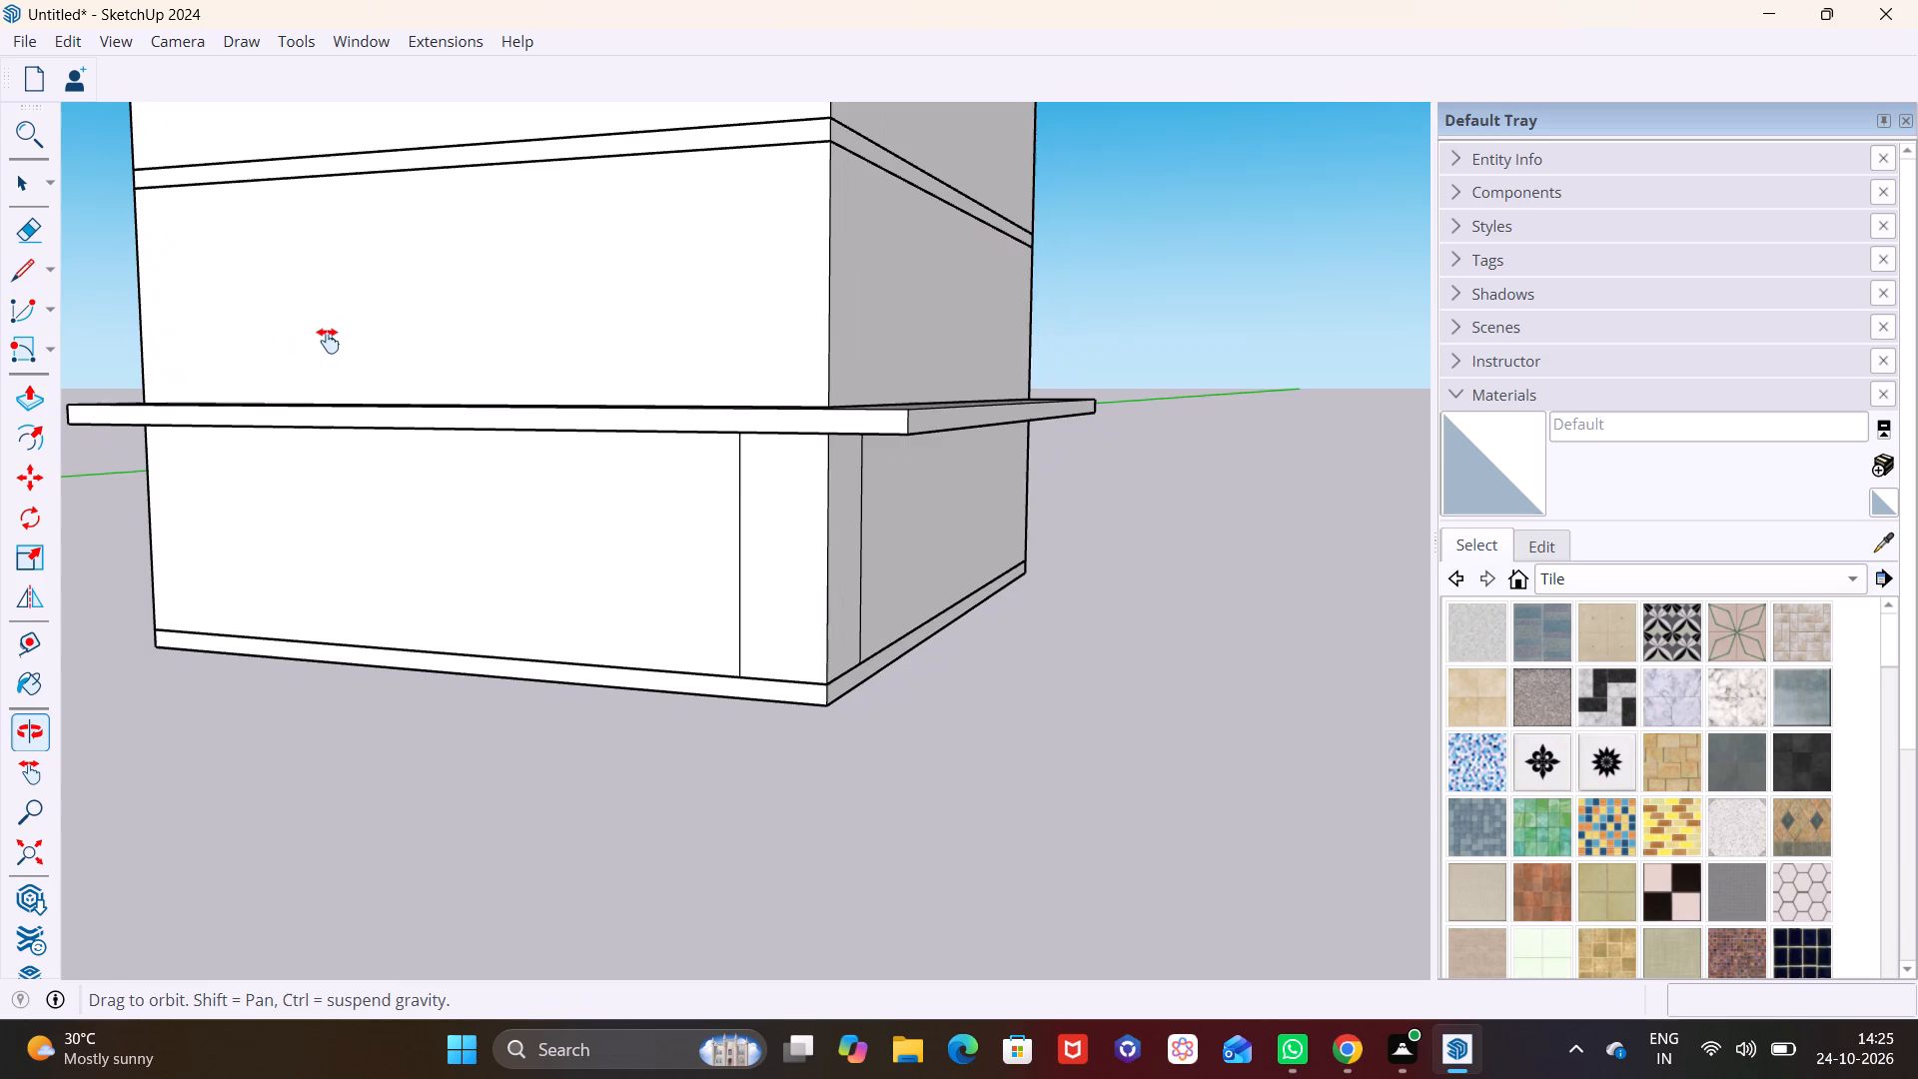
{"action": "middle_click_drag", "start_coordinate": [328, 341], "coordinate": [326, 340], "text": "shift"}
{"action": "middle_click_drag", "start_coordinate": [504, 429], "coordinate": [237, 375]}
{"action": "scroll", "coordinate": [684, 487], "scroll_direction": "up", "scroll_amount": 5}
{"action": "middle_click_drag", "start_coordinate": [629, 450], "coordinate": [471, 481], "text": "shift"}
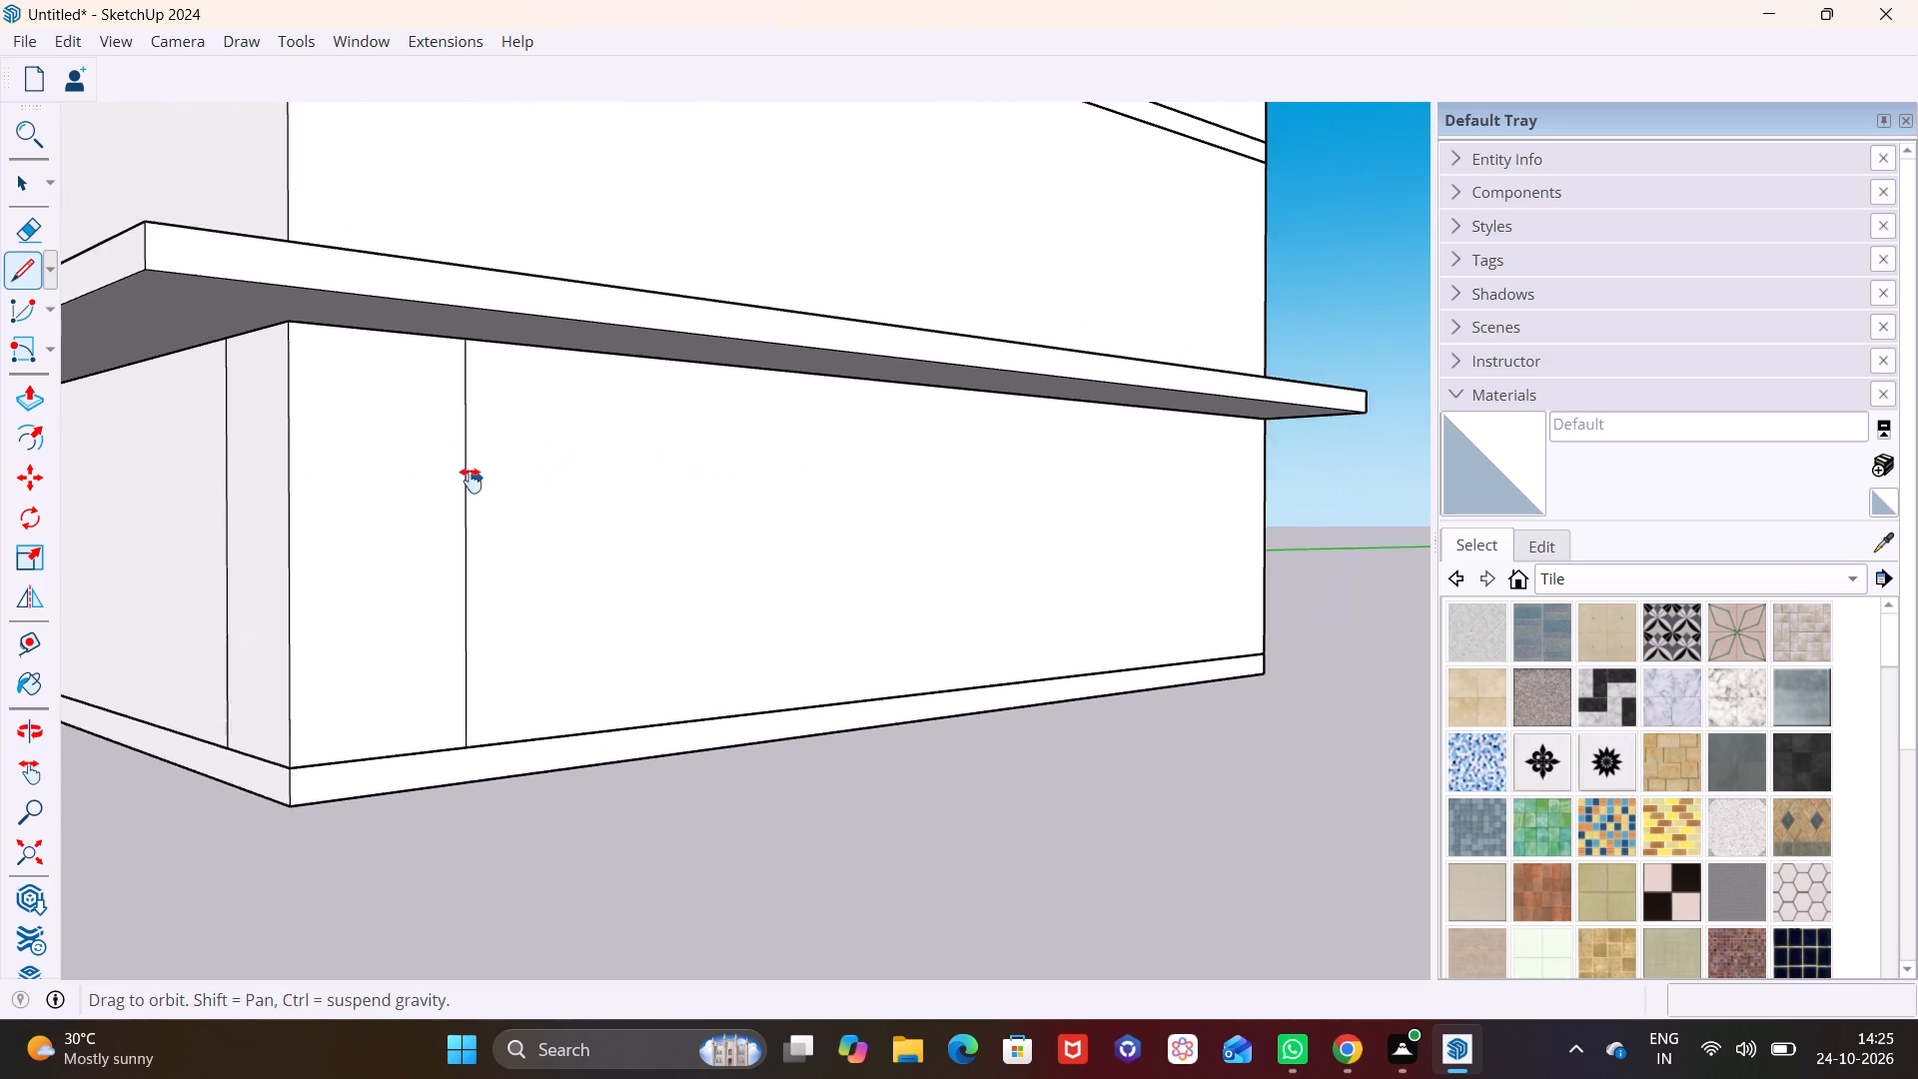
{"action": "middle_click_drag", "start_coordinate": [471, 481], "coordinate": [396, 486], "text": "shift"}
{"action": "left_click", "coordinate": [648, 374]}
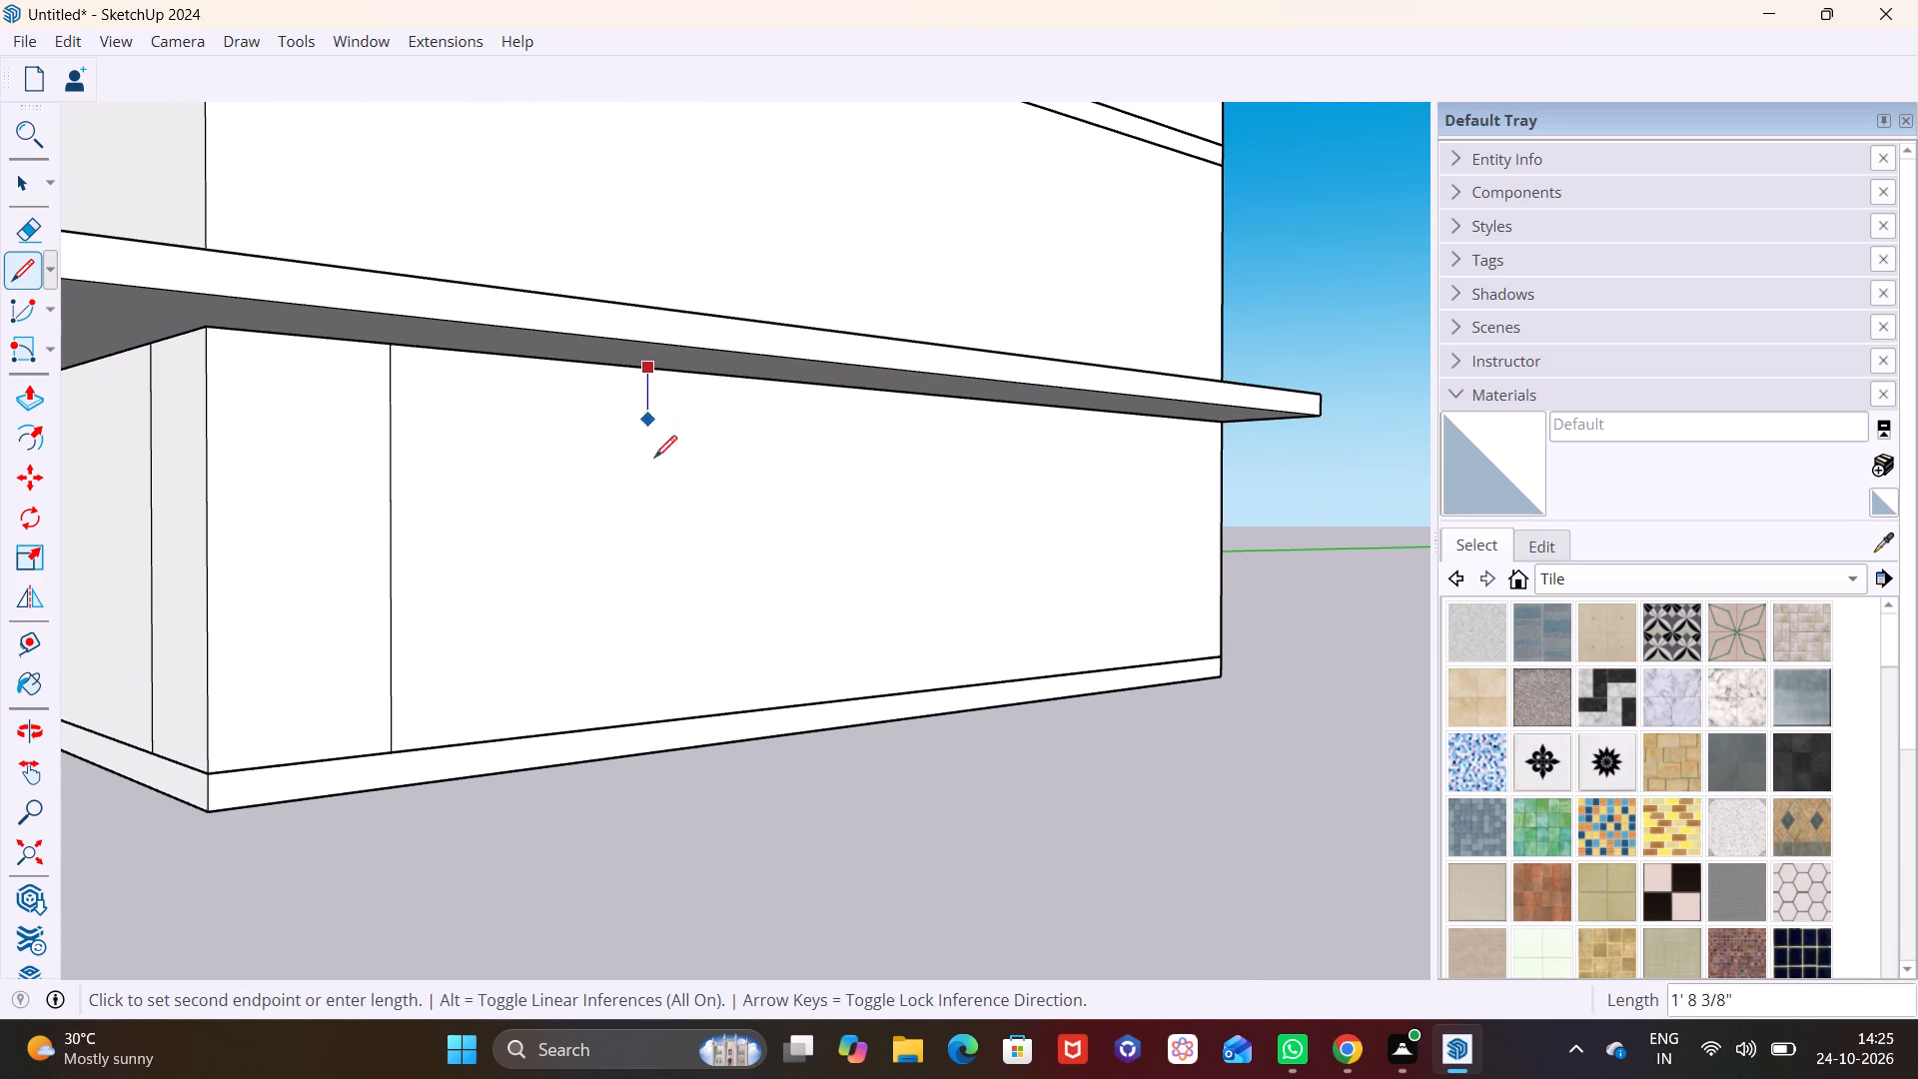
{"action": "left_click", "coordinate": [655, 719]}
Draw another vertical line about 11' 8" long on the same ground-floor wall, a short distance farther from the corner.
{"action": "scroll", "coordinate": [566, 540], "scroll_direction": "down", "scroll_amount": 2}
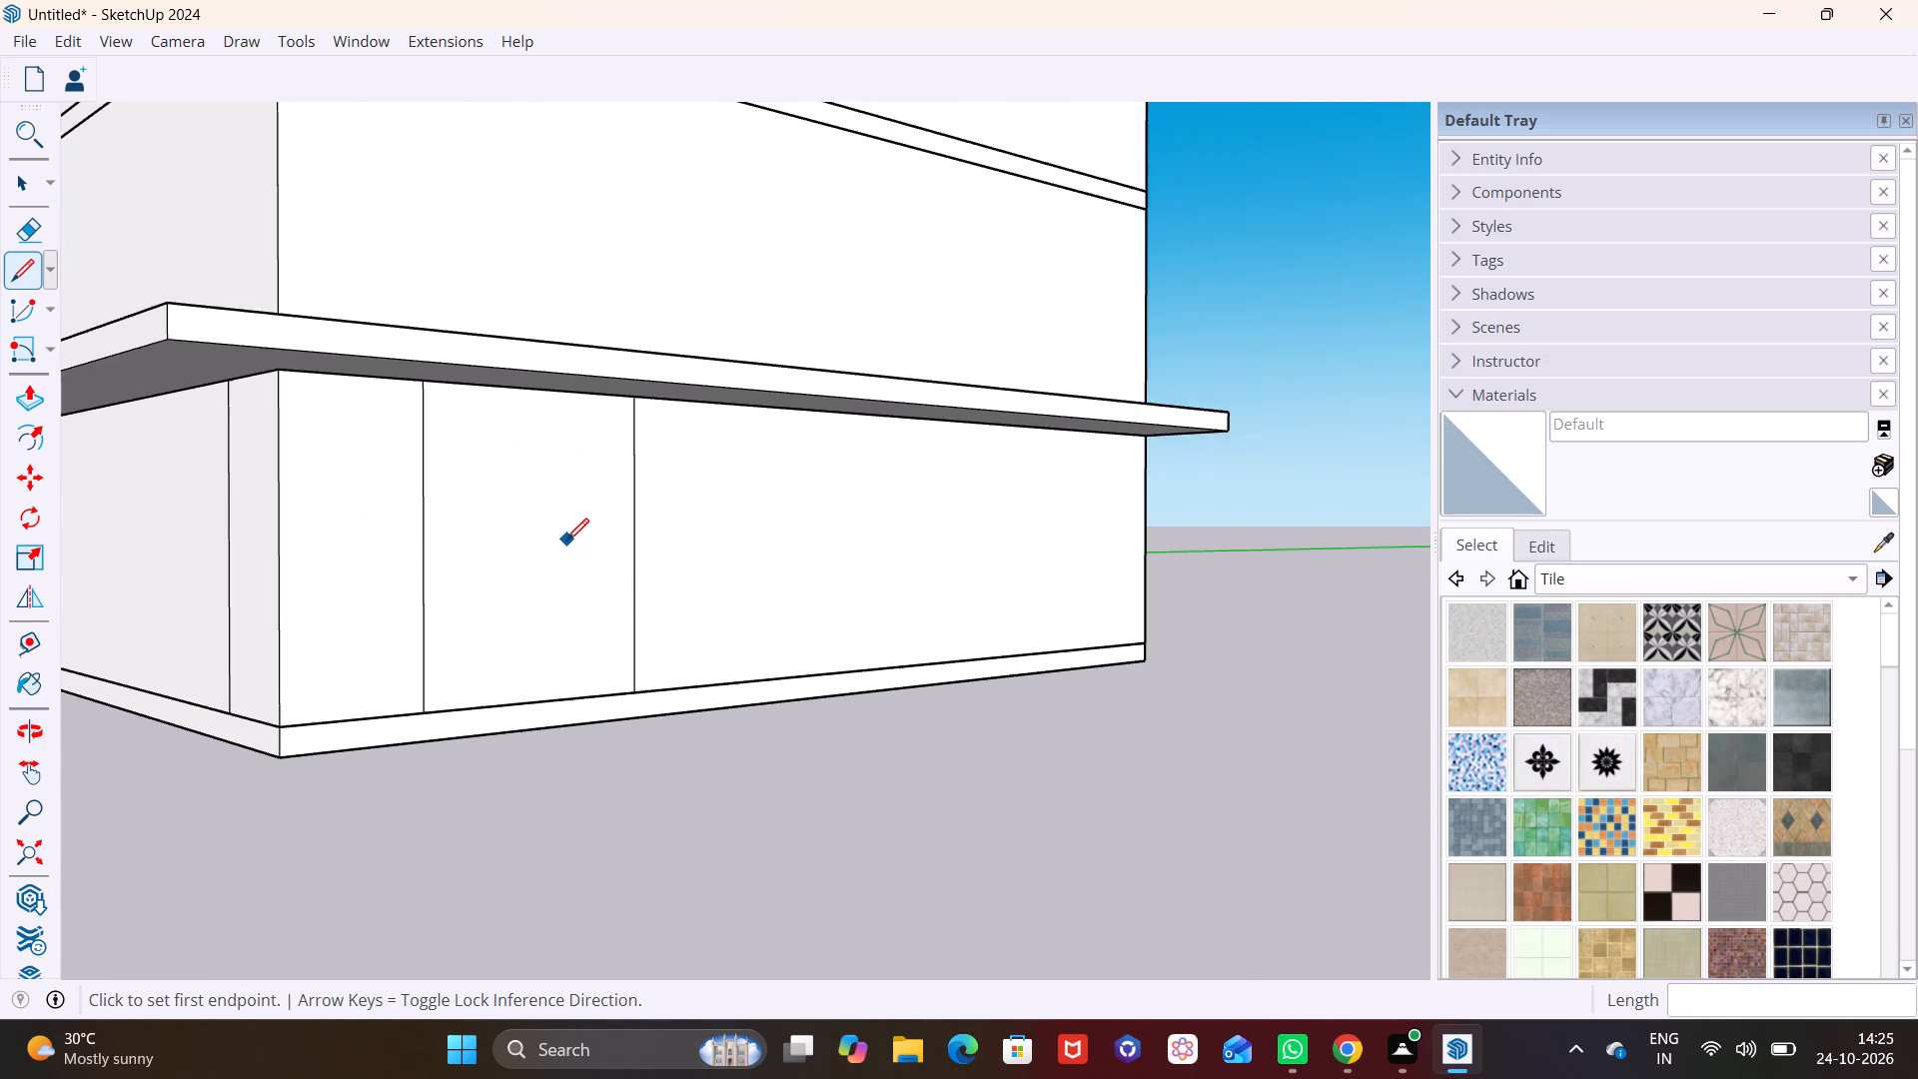
{"action": "scroll", "coordinate": [566, 540], "scroll_direction": "down", "scroll_amount": 2}
{"action": "middle_click_drag", "start_coordinate": [603, 525], "coordinate": [448, 522], "text": "shift"}
{"action": "scroll", "coordinate": [502, 475], "scroll_direction": "up", "scroll_amount": 3}
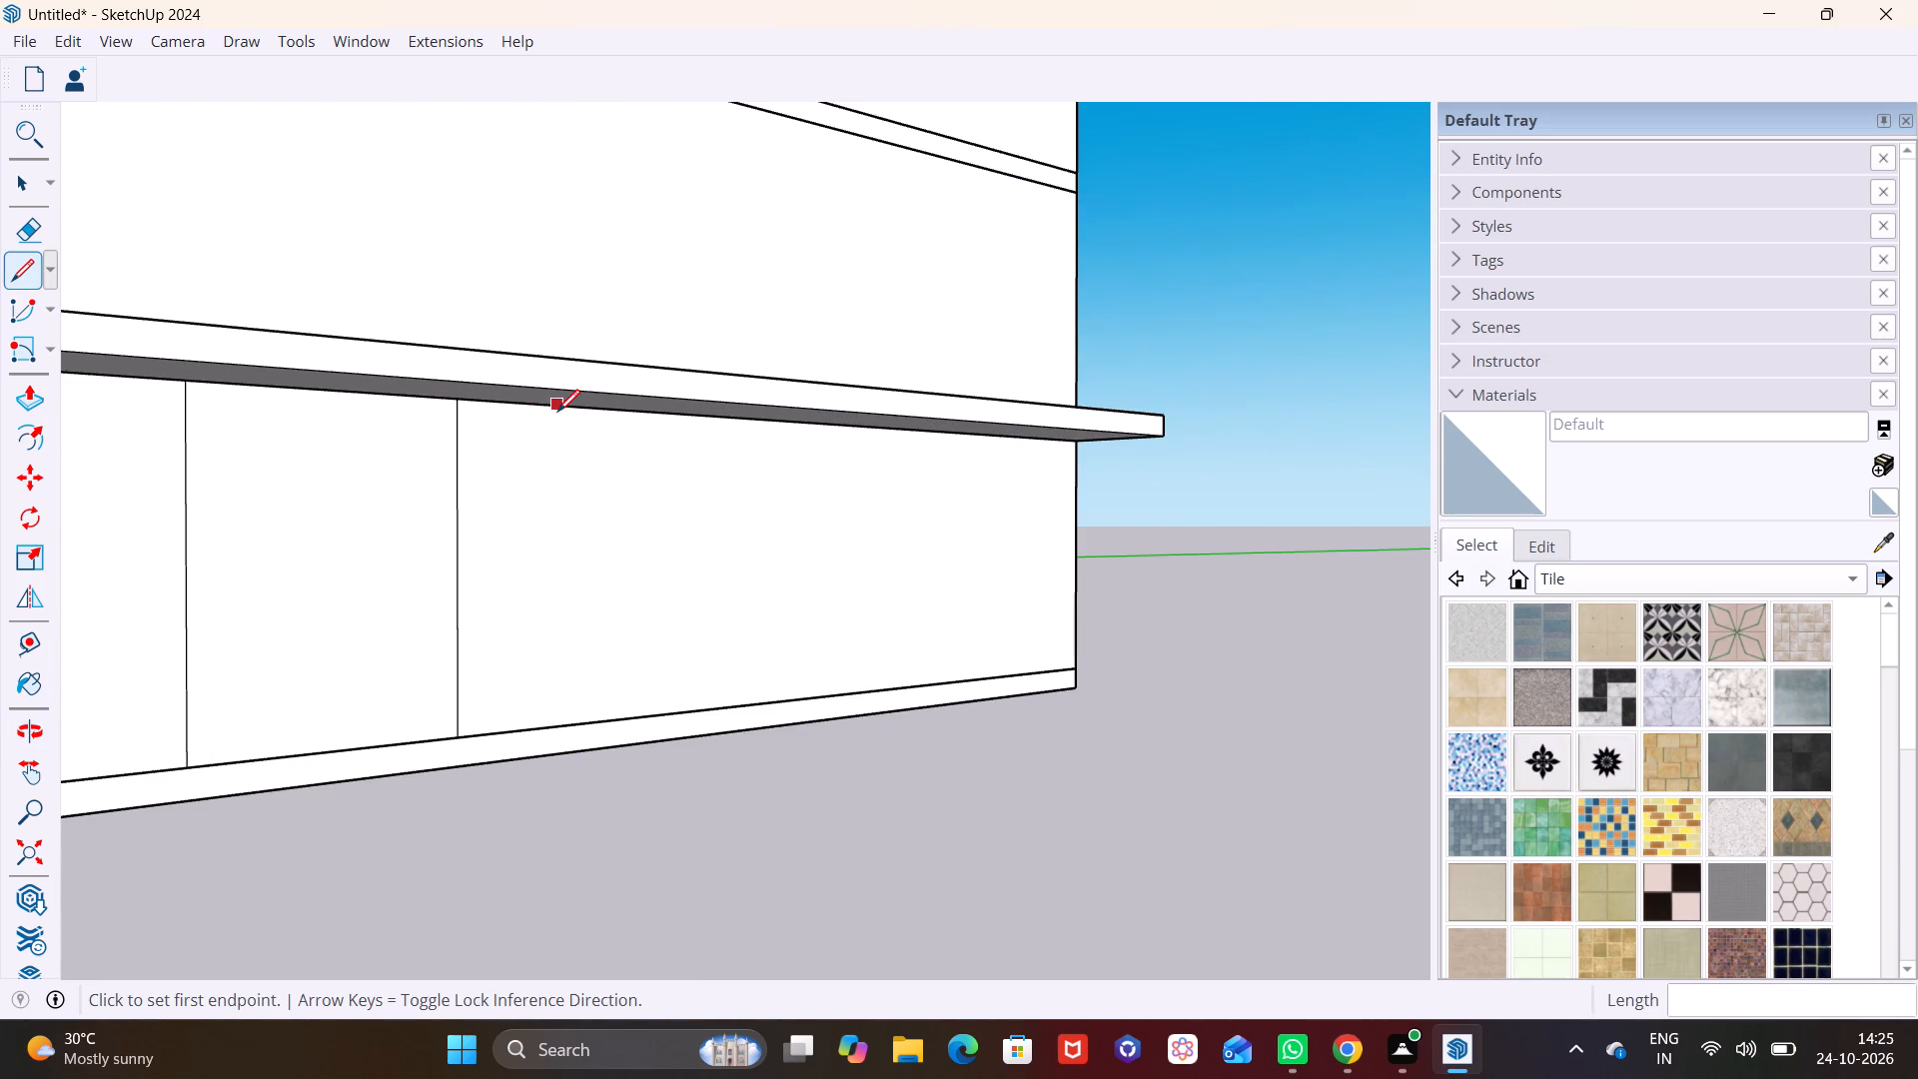
{"action": "scroll", "coordinate": [546, 417], "scroll_direction": "up", "scroll_amount": 1}
{"action": "middle_click_drag", "start_coordinate": [527, 417], "coordinate": [442, 427]}
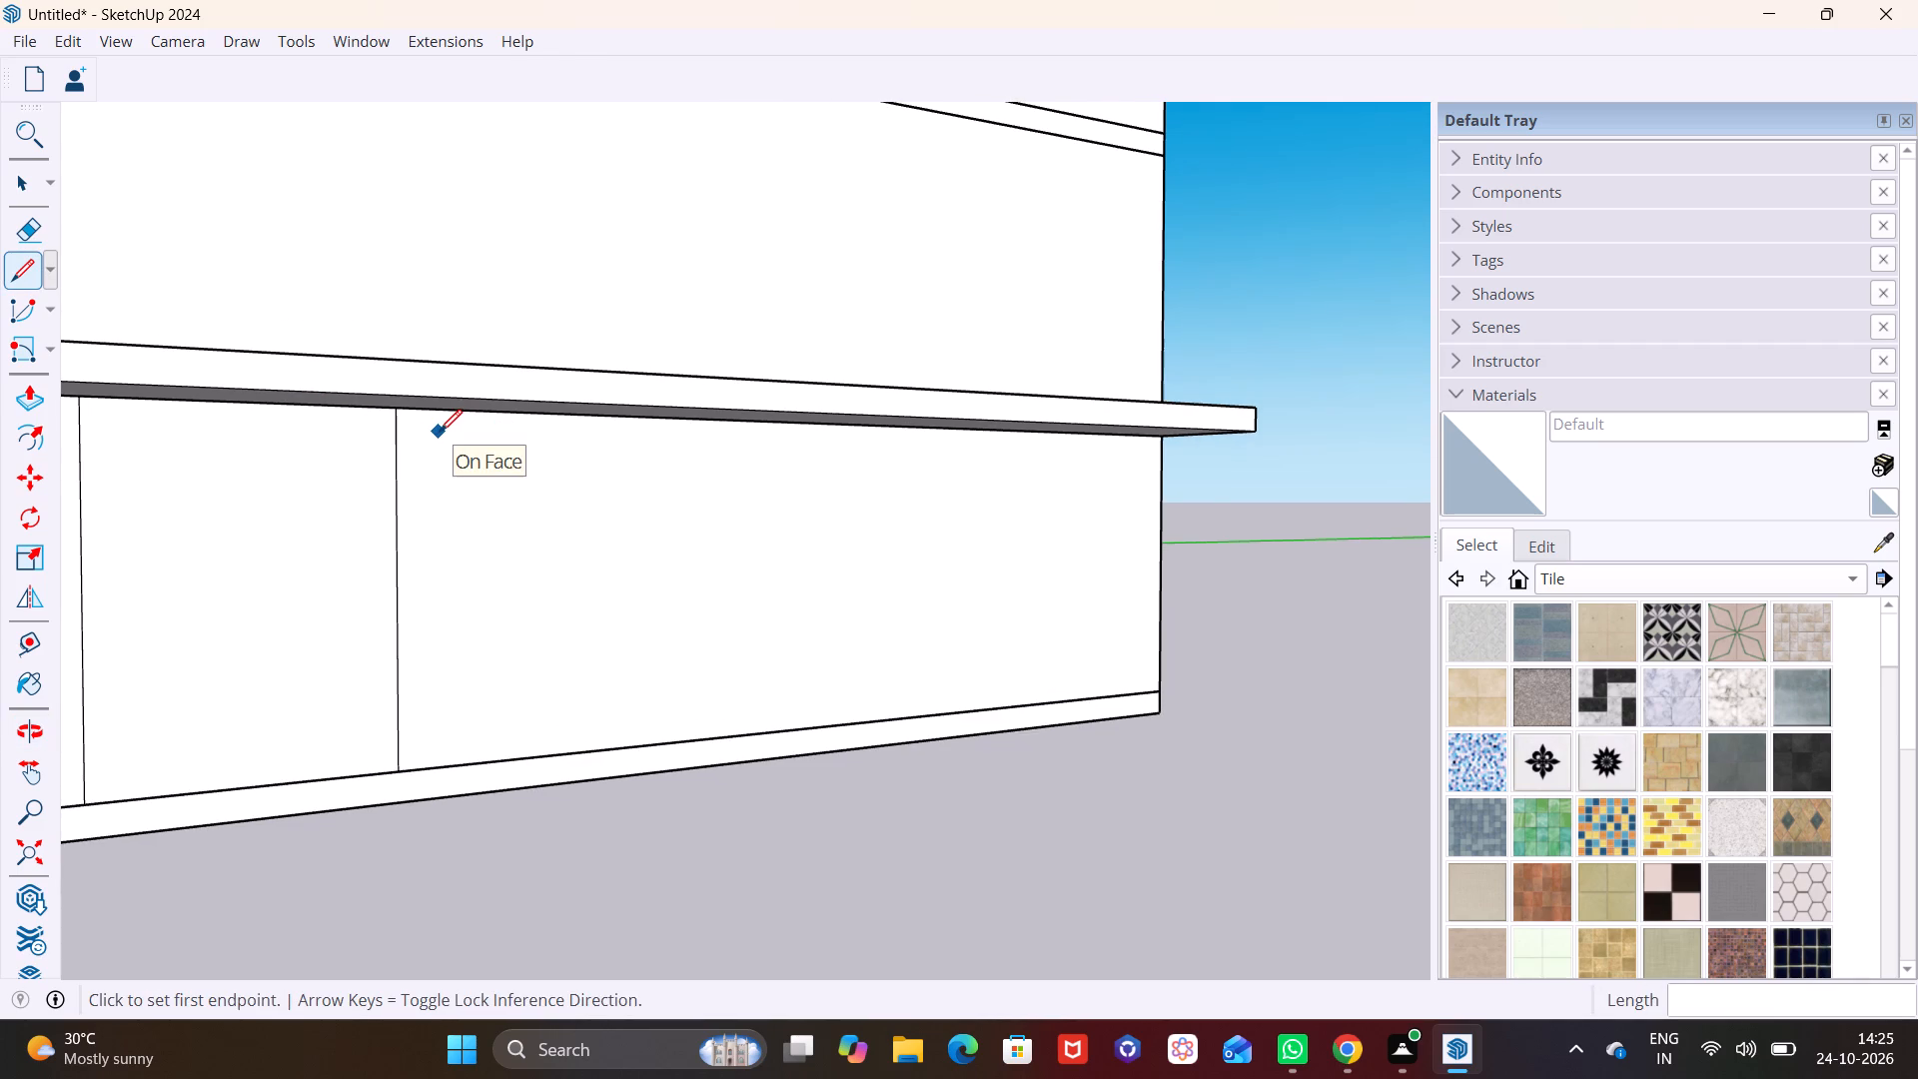
{"action": "scroll", "coordinate": [484, 418], "scroll_direction": "up", "scroll_amount": 2}
{"action": "middle_click_drag", "start_coordinate": [529, 437], "coordinate": [478, 340]}
{"action": "left_click", "coordinate": [451, 315]}
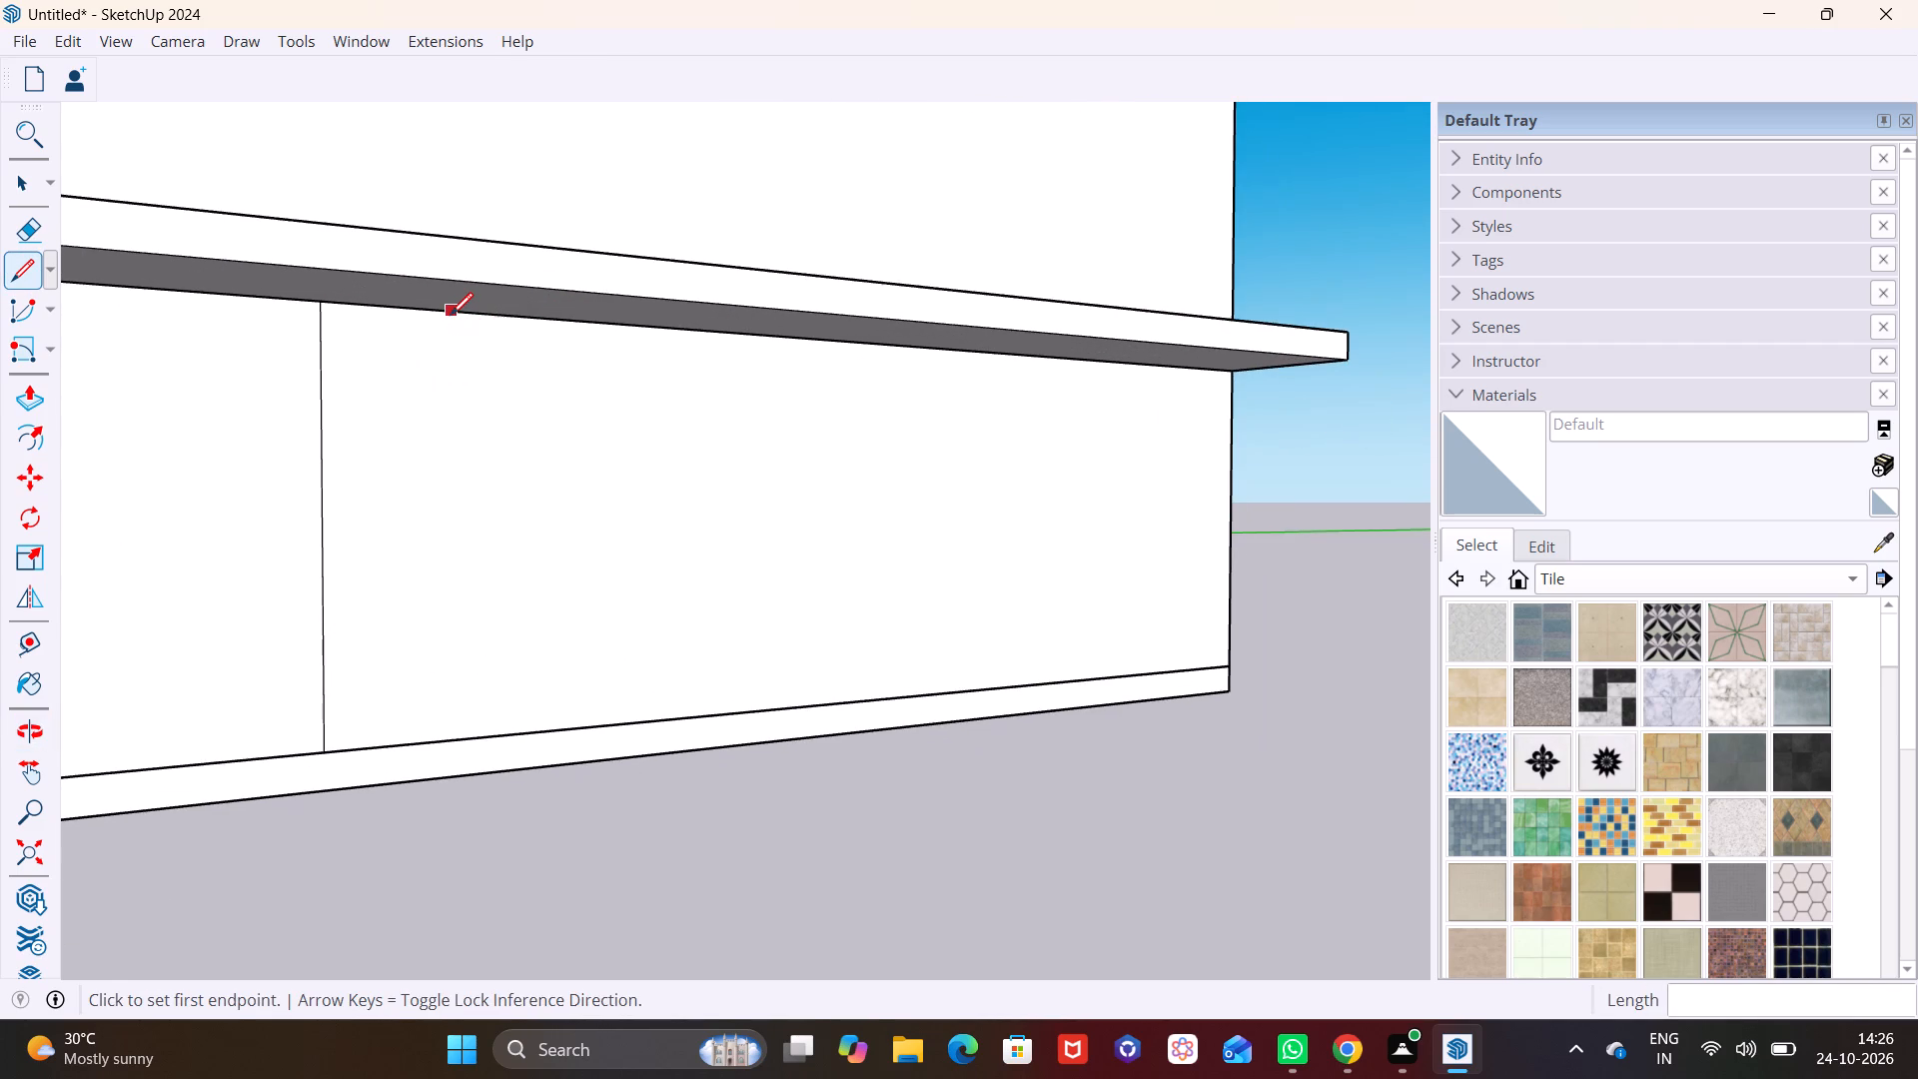
{"action": "left_click", "coordinate": [466, 727]}
{"action": "key", "text": "space"}
Select the vertical dividing line nearest the corner on the ground-floor wall that has three dividing lines.
{"action": "scroll", "coordinate": [497, 608], "scroll_direction": "down", "scroll_amount": 7}
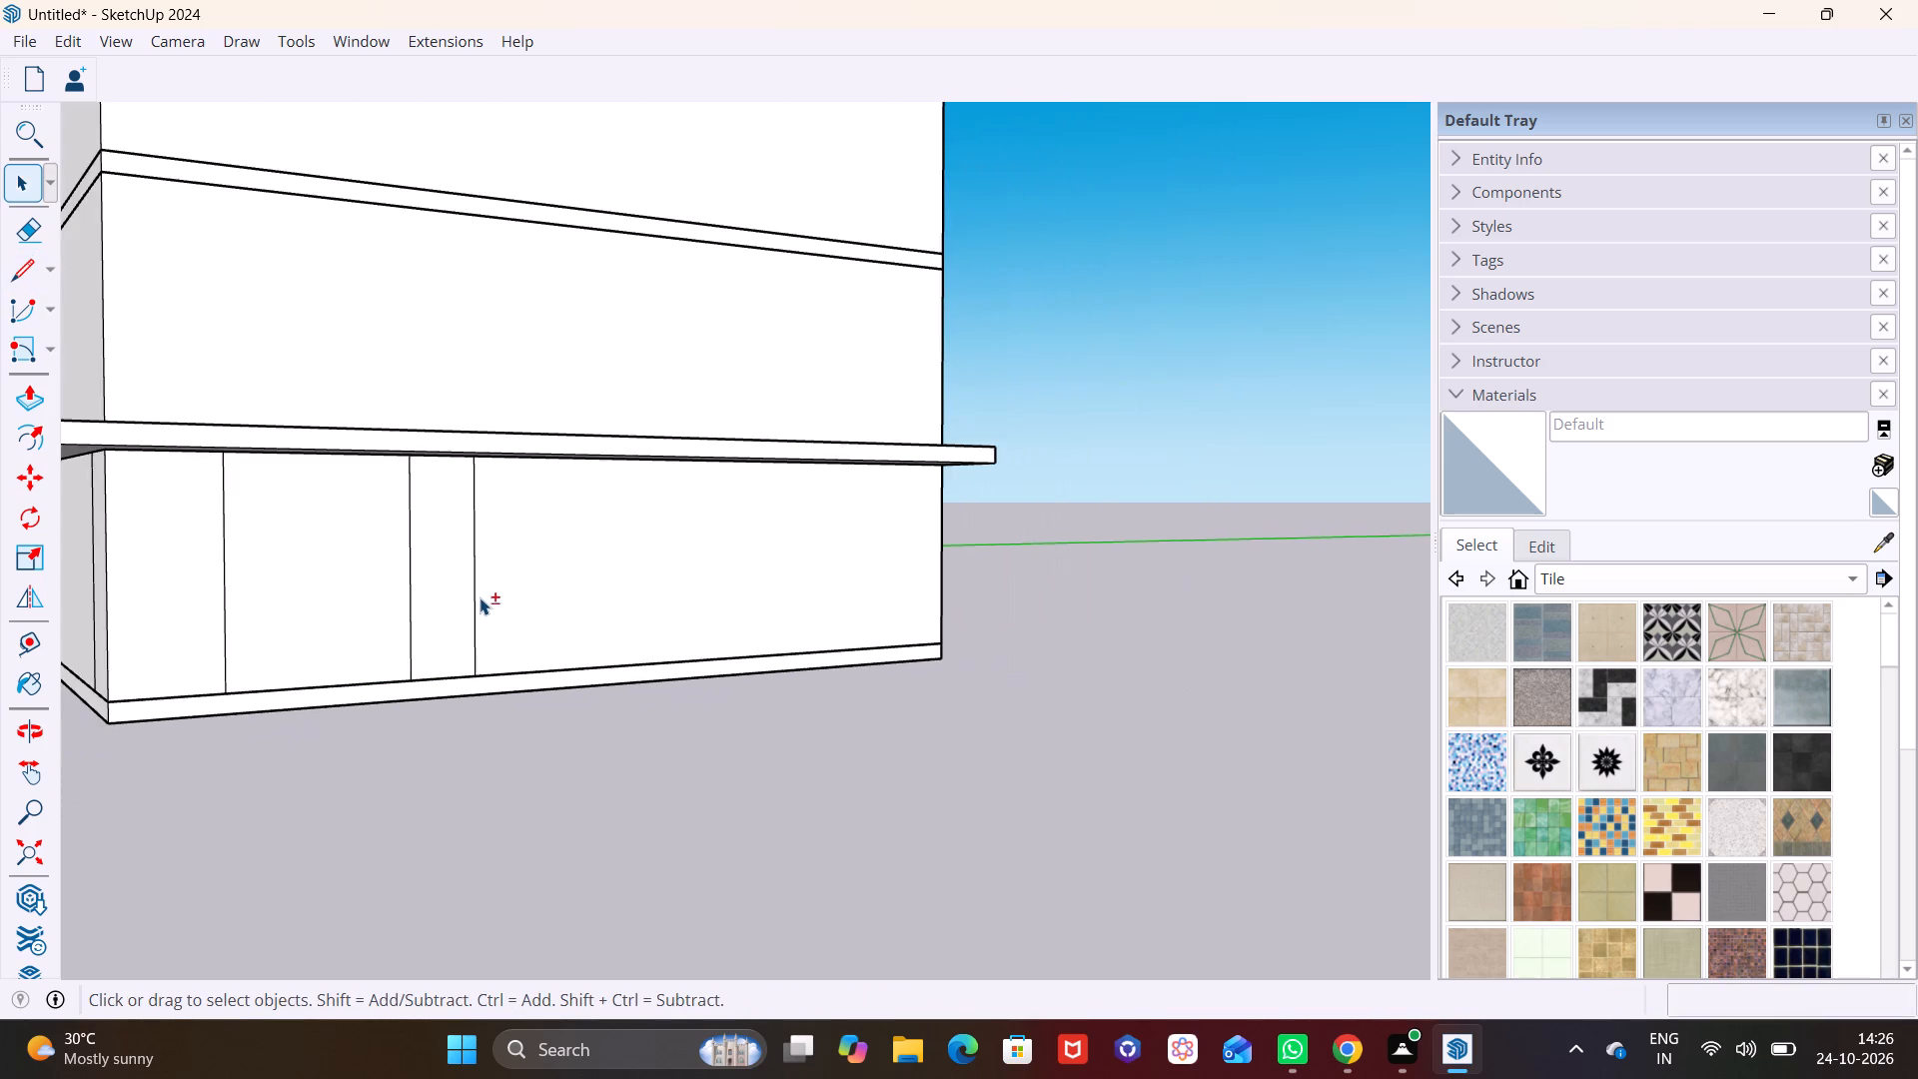
{"action": "middle_click_drag", "start_coordinate": [483, 603], "coordinate": [782, 655], "text": "shift"}
{"action": "scroll", "coordinate": [719, 647], "scroll_direction": "down", "scroll_amount": 2}
{"action": "middle_click_drag", "start_coordinate": [696, 654], "coordinate": [943, 636]}
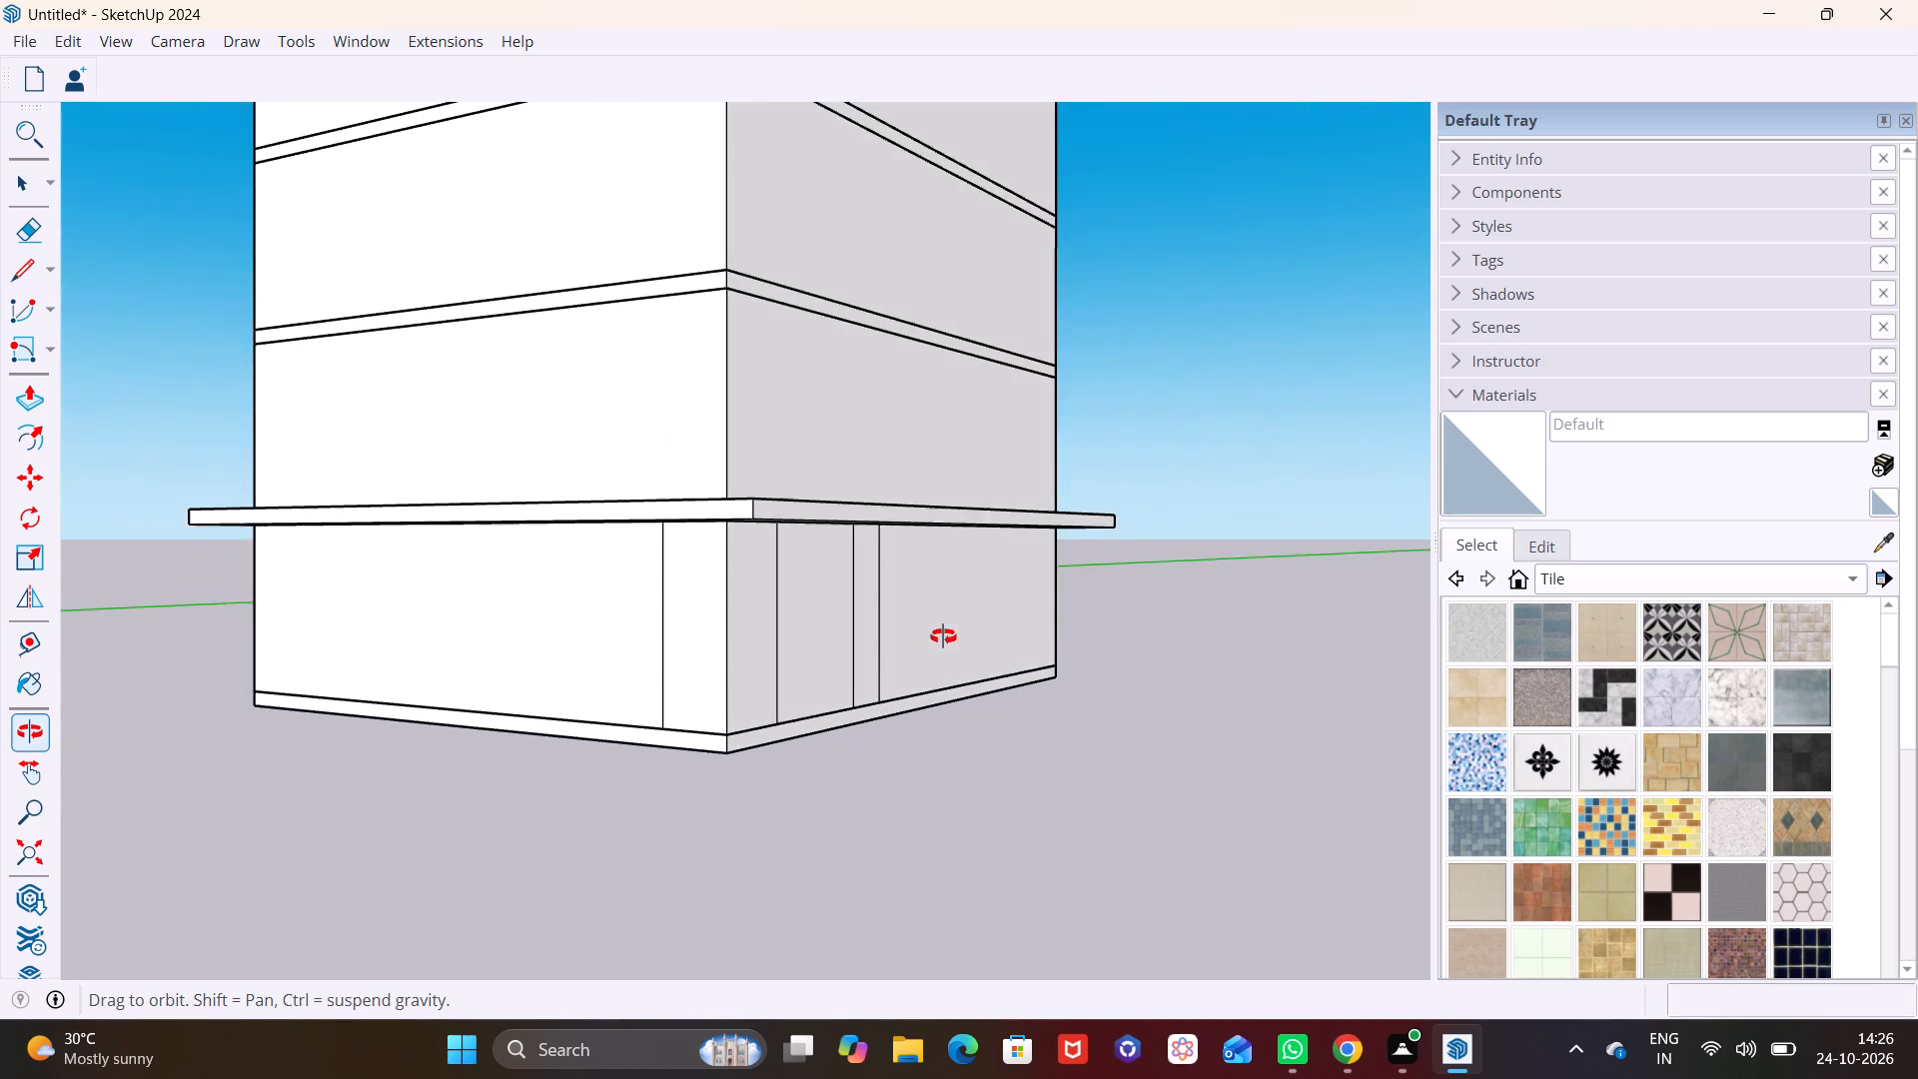
{"action": "middle_click_drag", "start_coordinate": [943, 636], "coordinate": [1093, 672]}
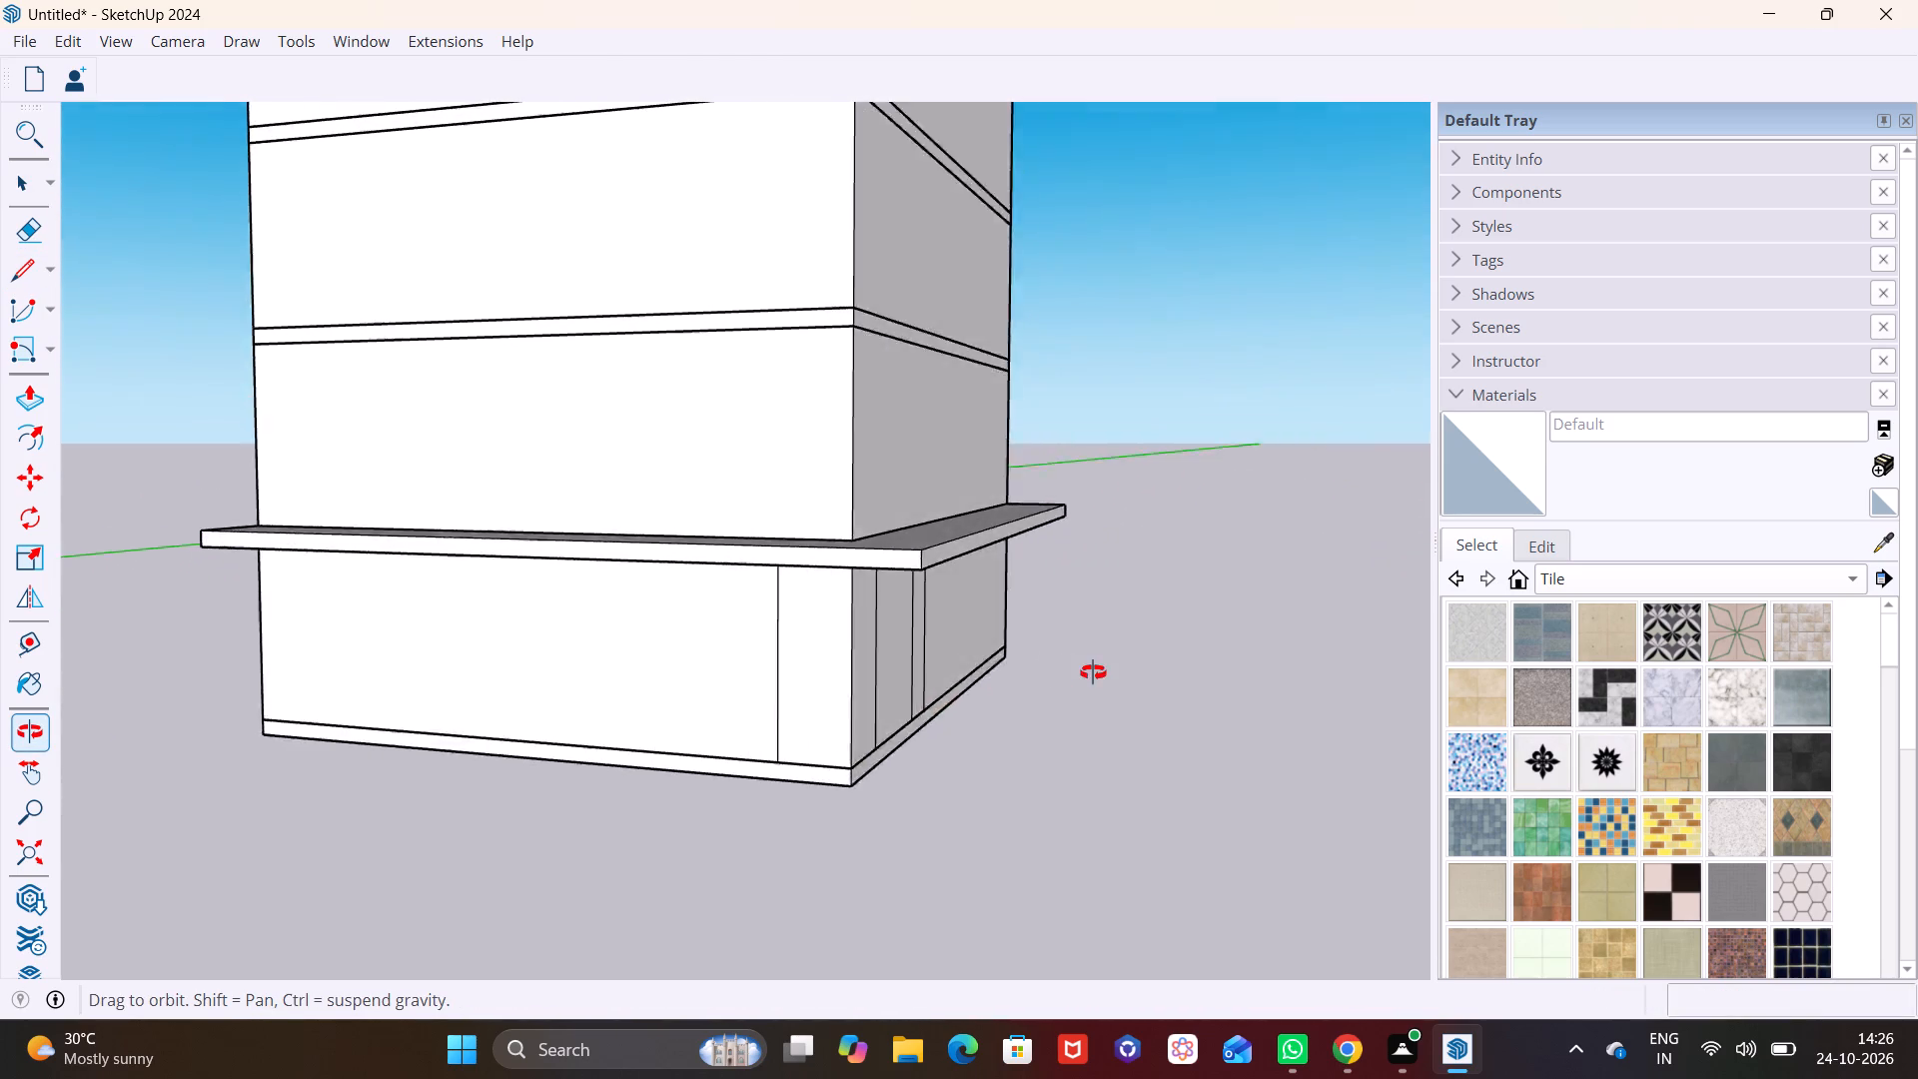
{"action": "middle_click_drag", "start_coordinate": [1093, 672], "coordinate": [641, 643]}
{"action": "scroll", "coordinate": [547, 630], "scroll_direction": "up", "scroll_amount": 6}
{"action": "key", "text": "space"}
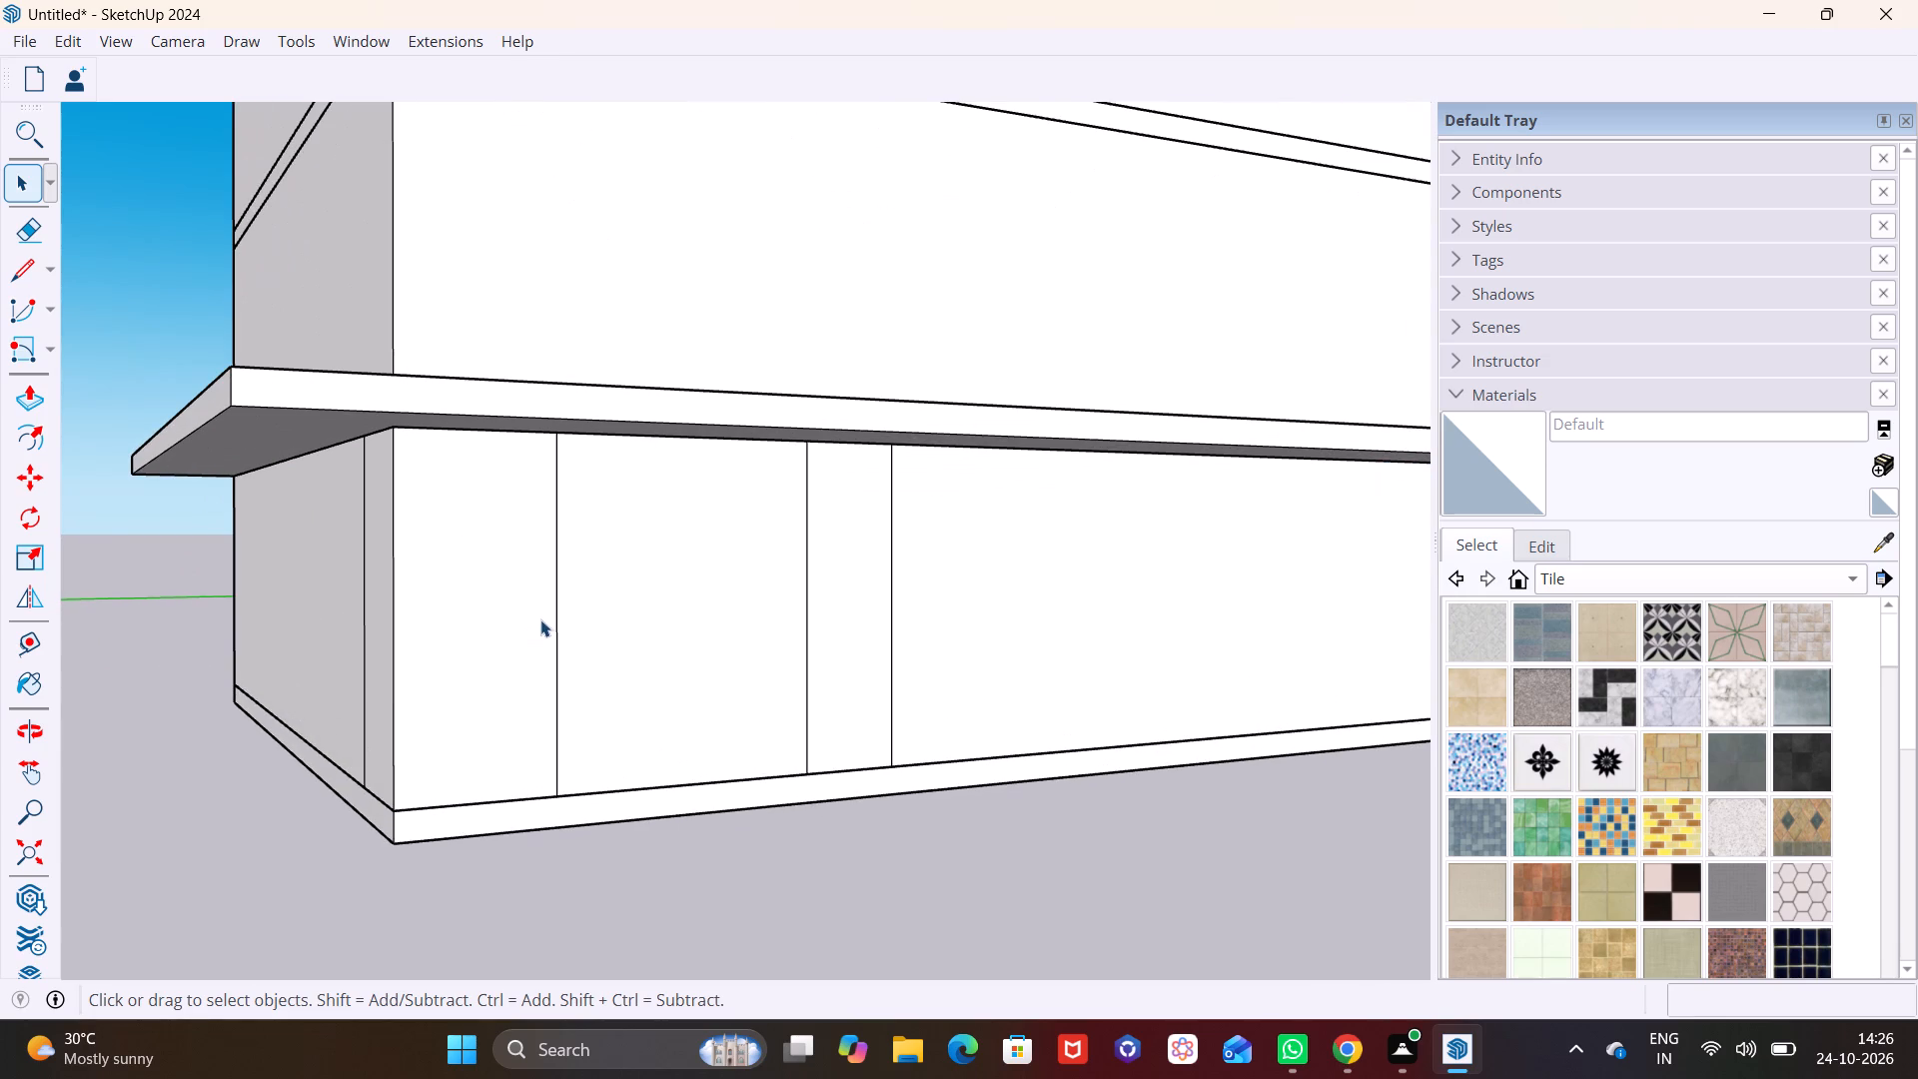
{"action": "left_click", "coordinate": [552, 618]}
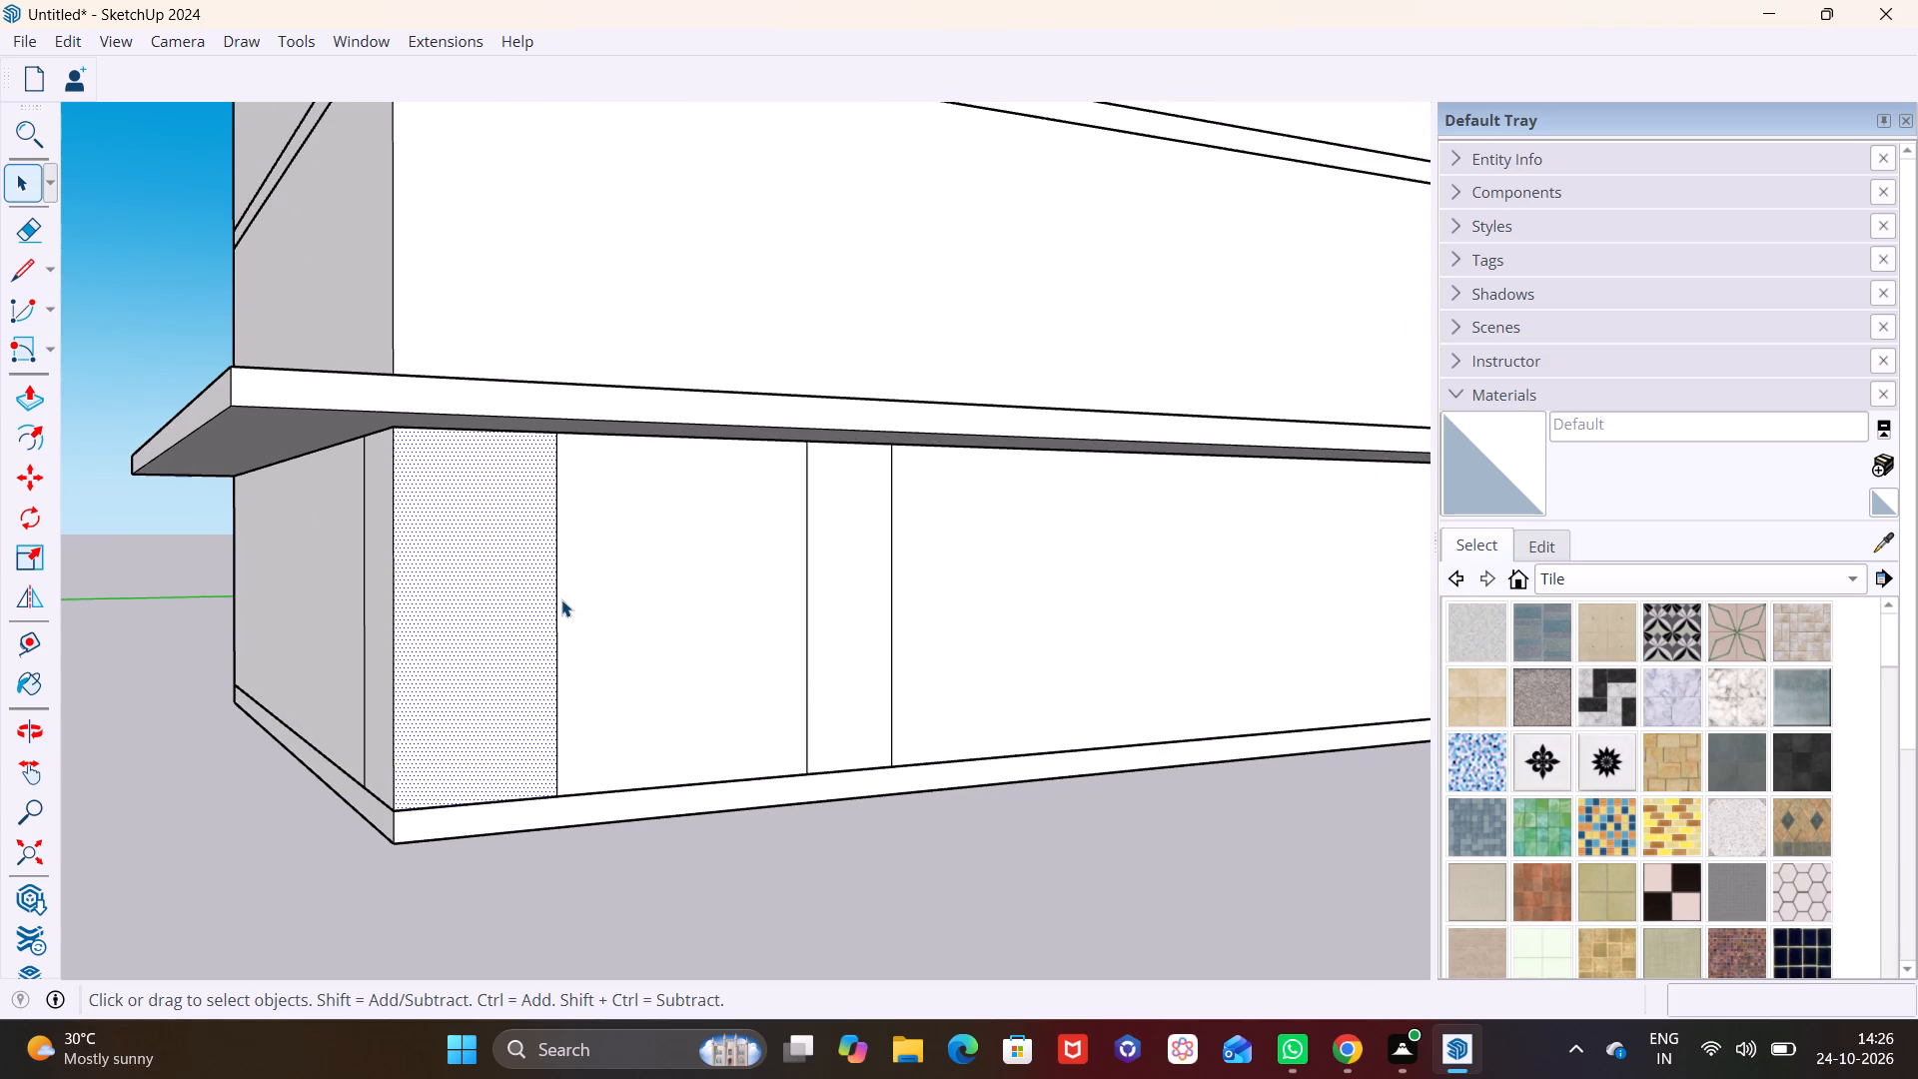
{"action": "left_click", "coordinate": [559, 604]}
{"action": "left_click_drag", "start_coordinate": [1268, 1078], "coordinate": [1415, 1064]}
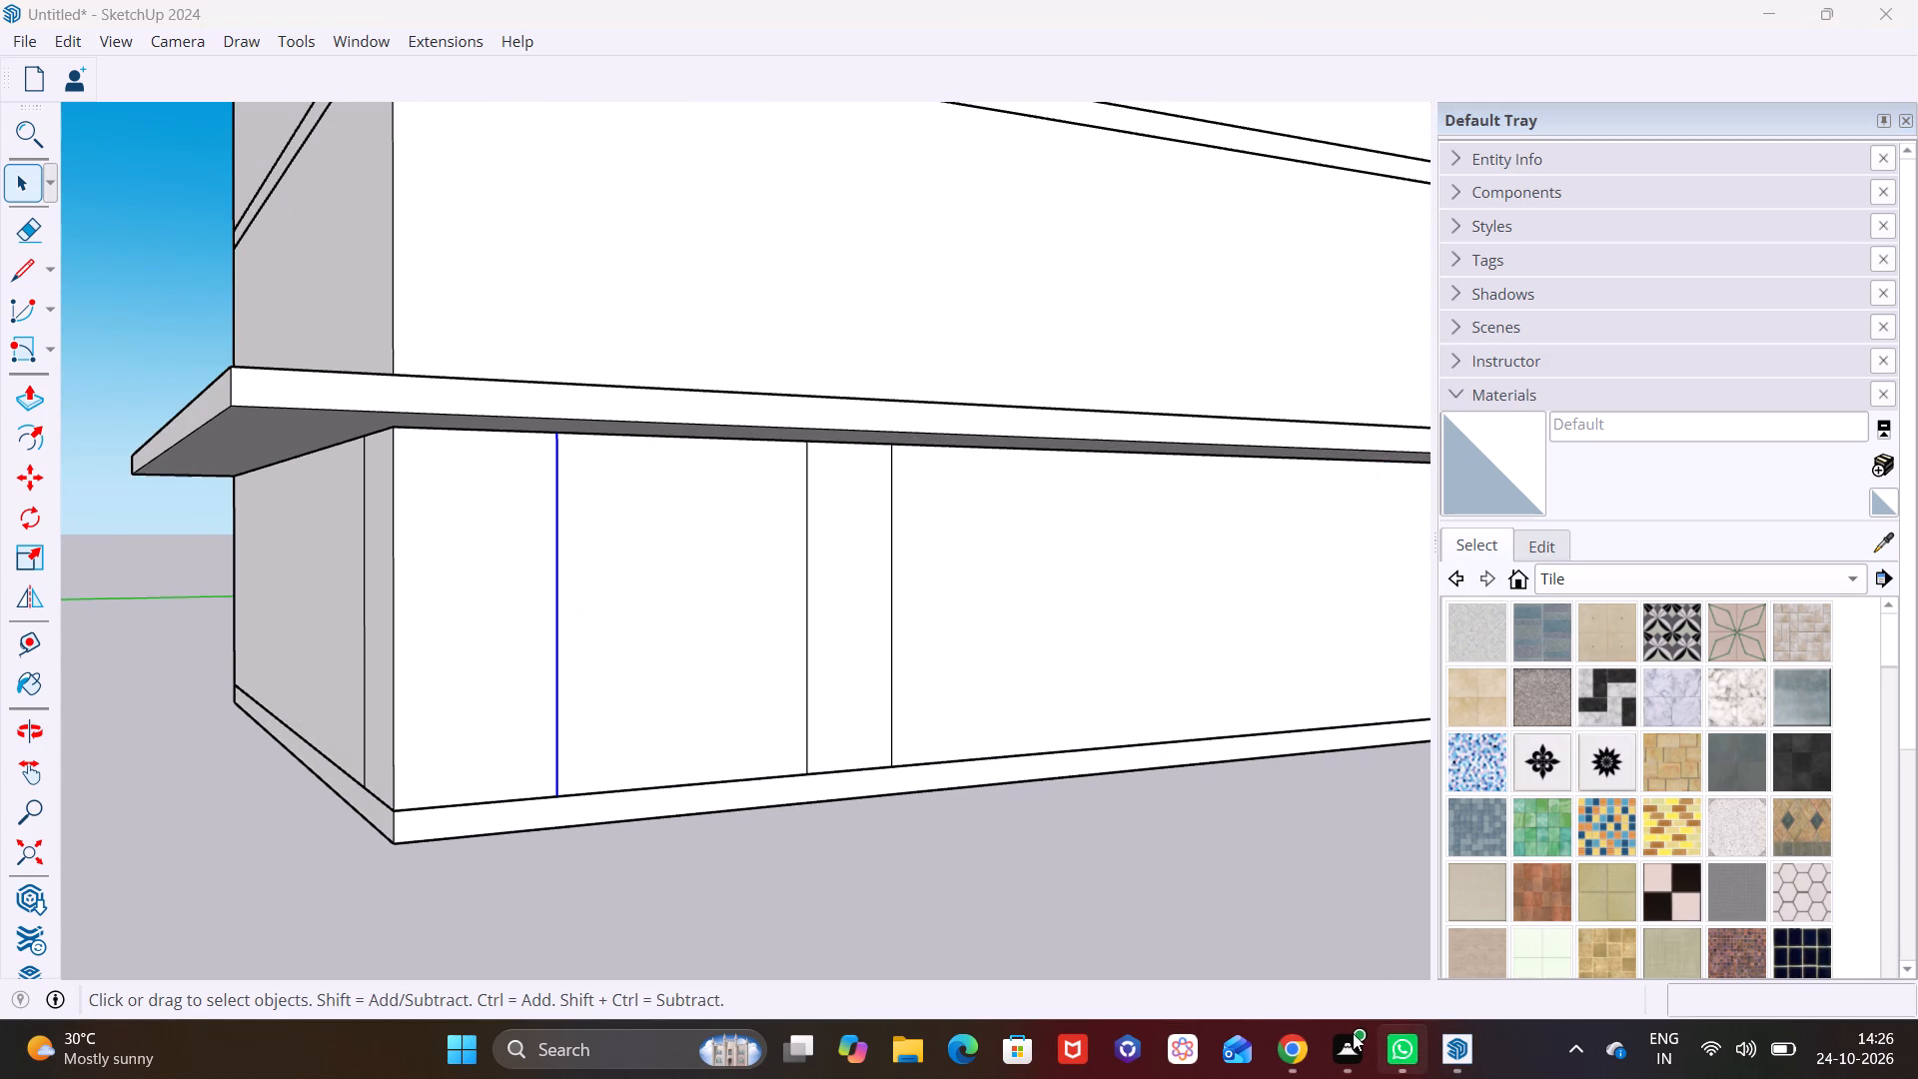
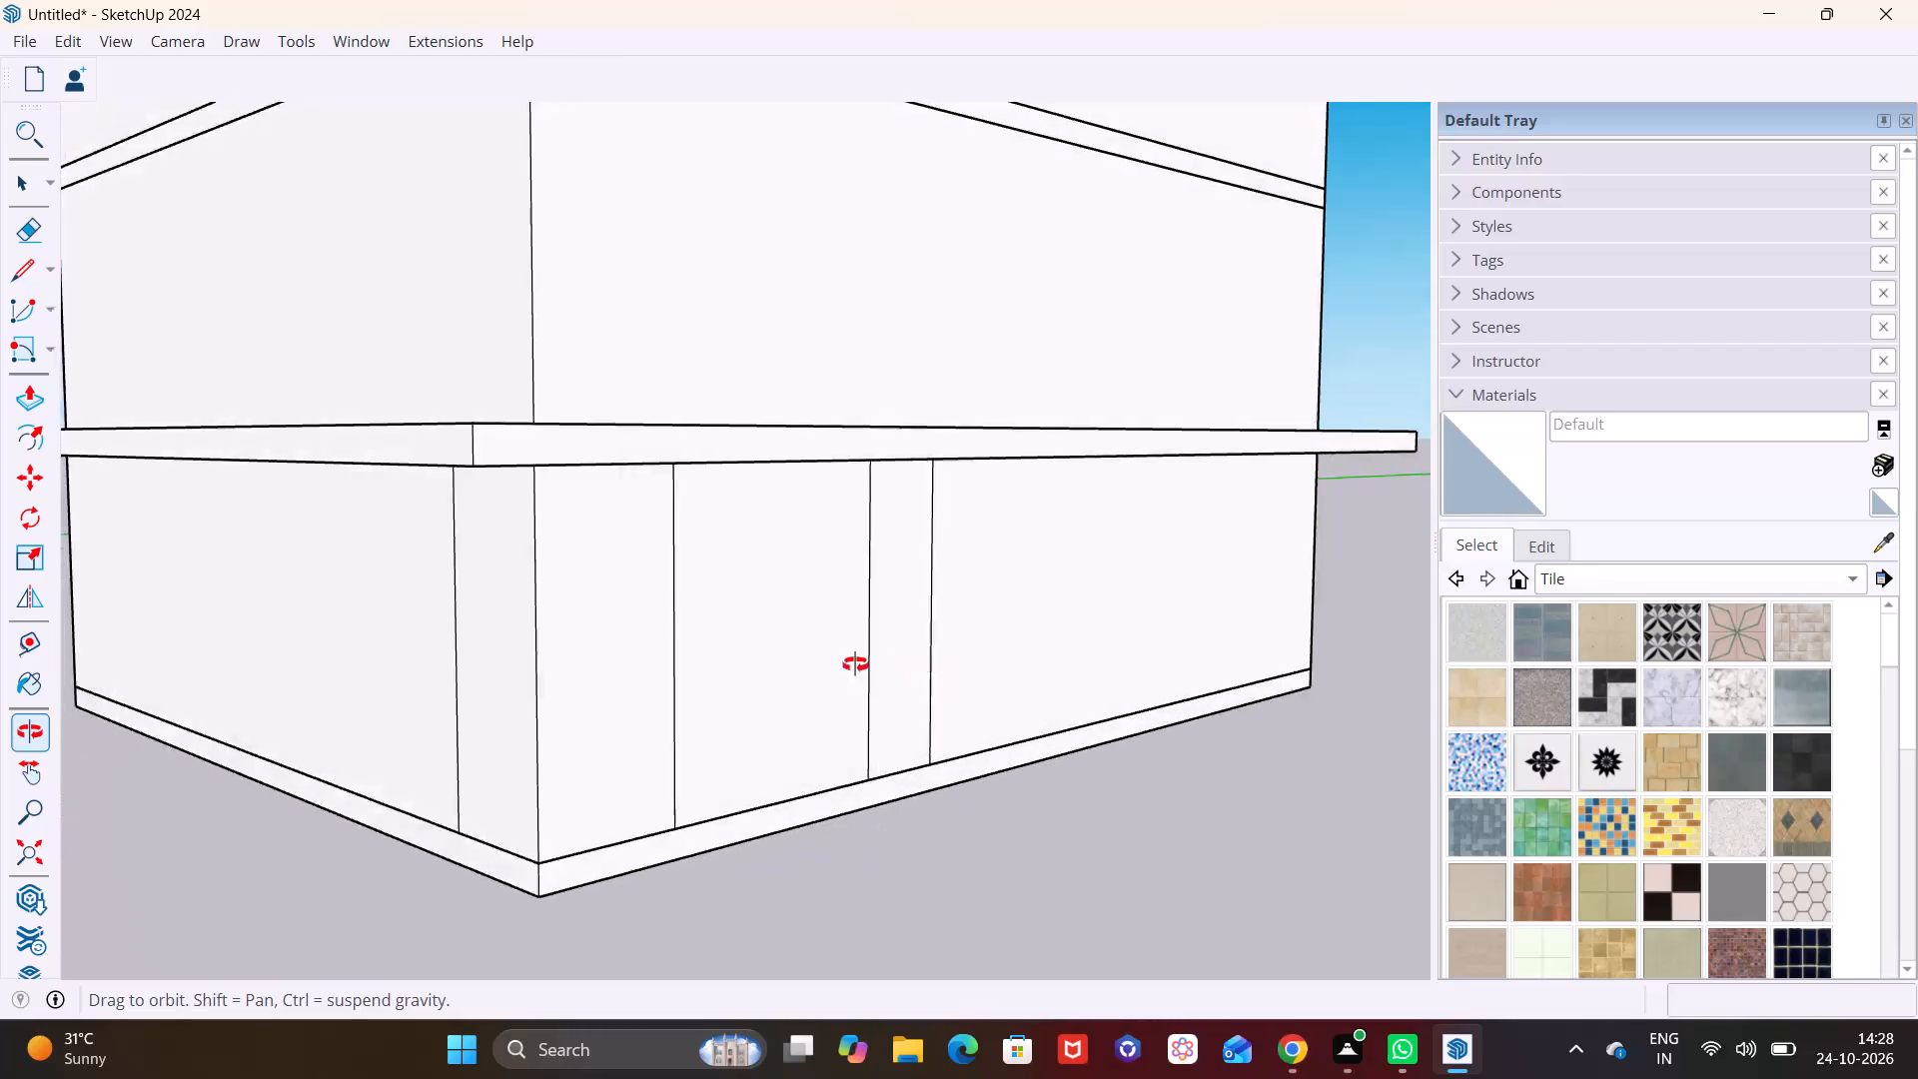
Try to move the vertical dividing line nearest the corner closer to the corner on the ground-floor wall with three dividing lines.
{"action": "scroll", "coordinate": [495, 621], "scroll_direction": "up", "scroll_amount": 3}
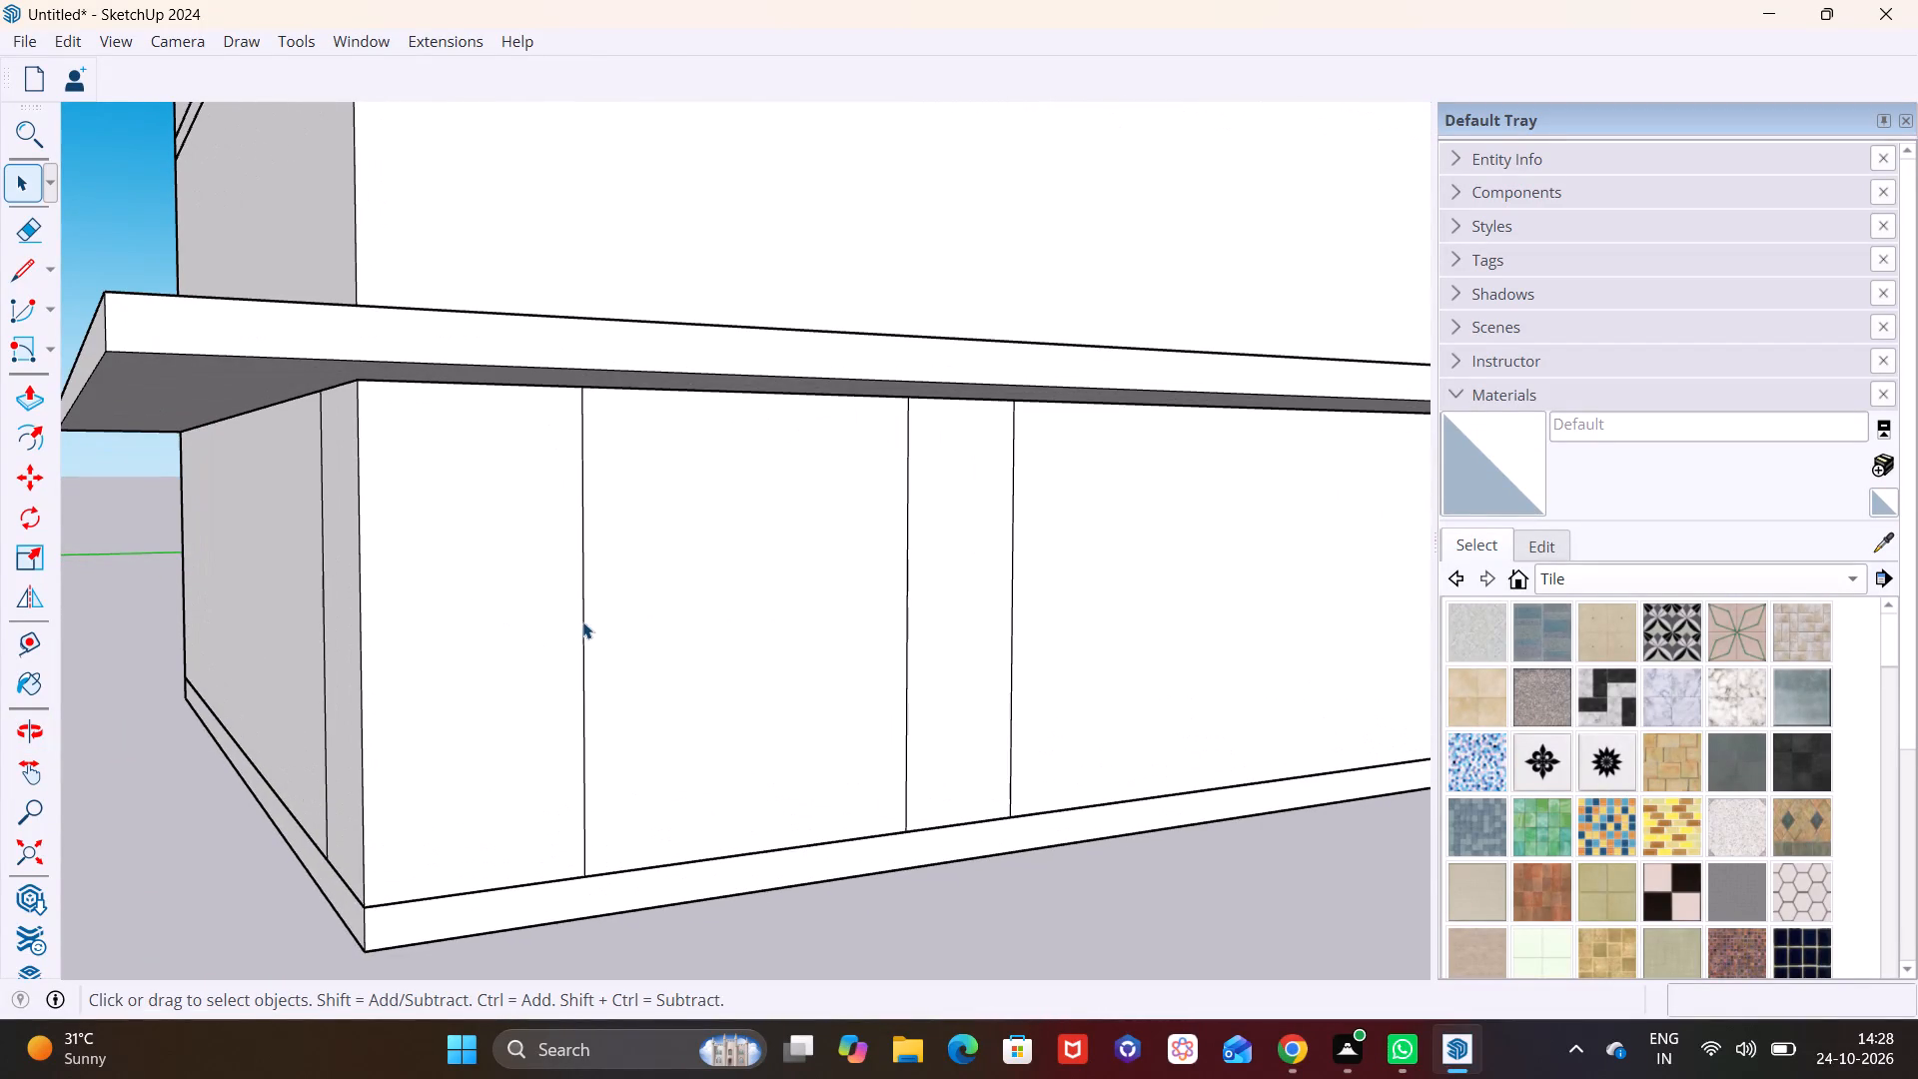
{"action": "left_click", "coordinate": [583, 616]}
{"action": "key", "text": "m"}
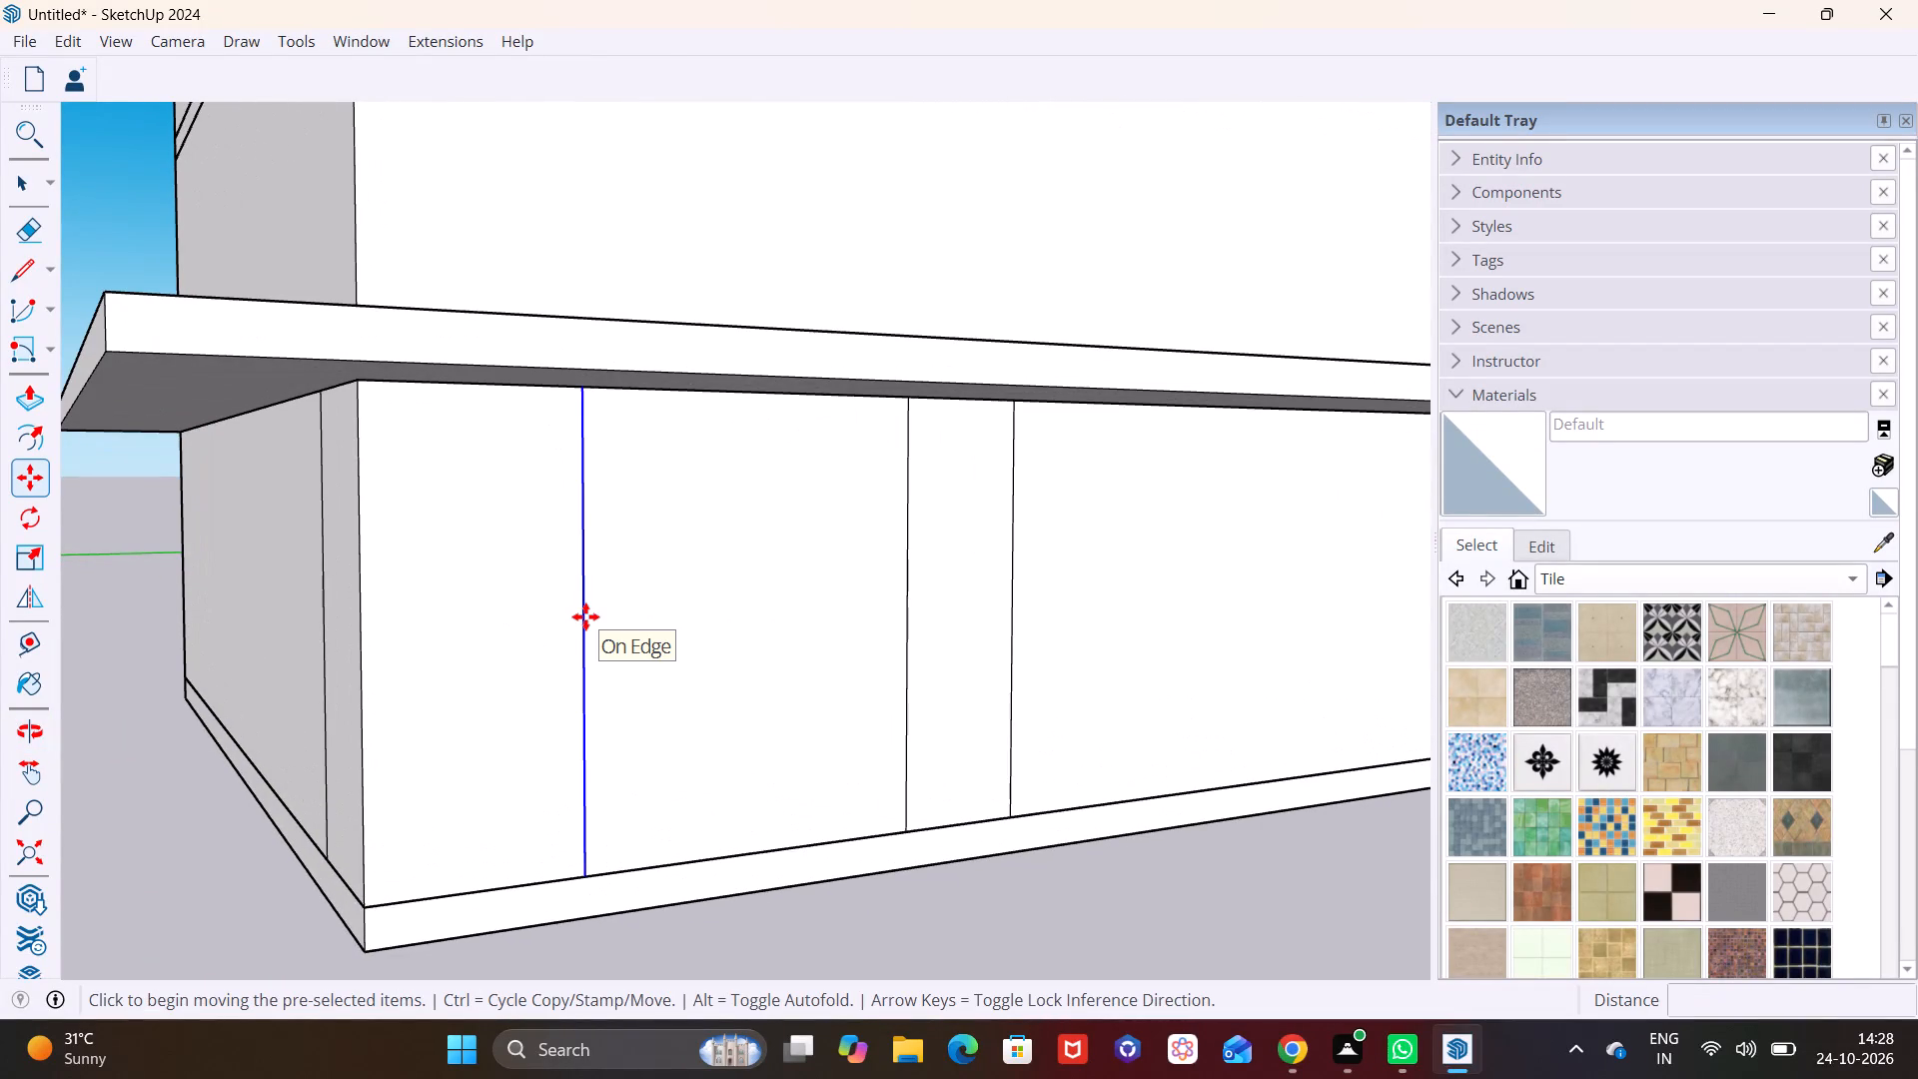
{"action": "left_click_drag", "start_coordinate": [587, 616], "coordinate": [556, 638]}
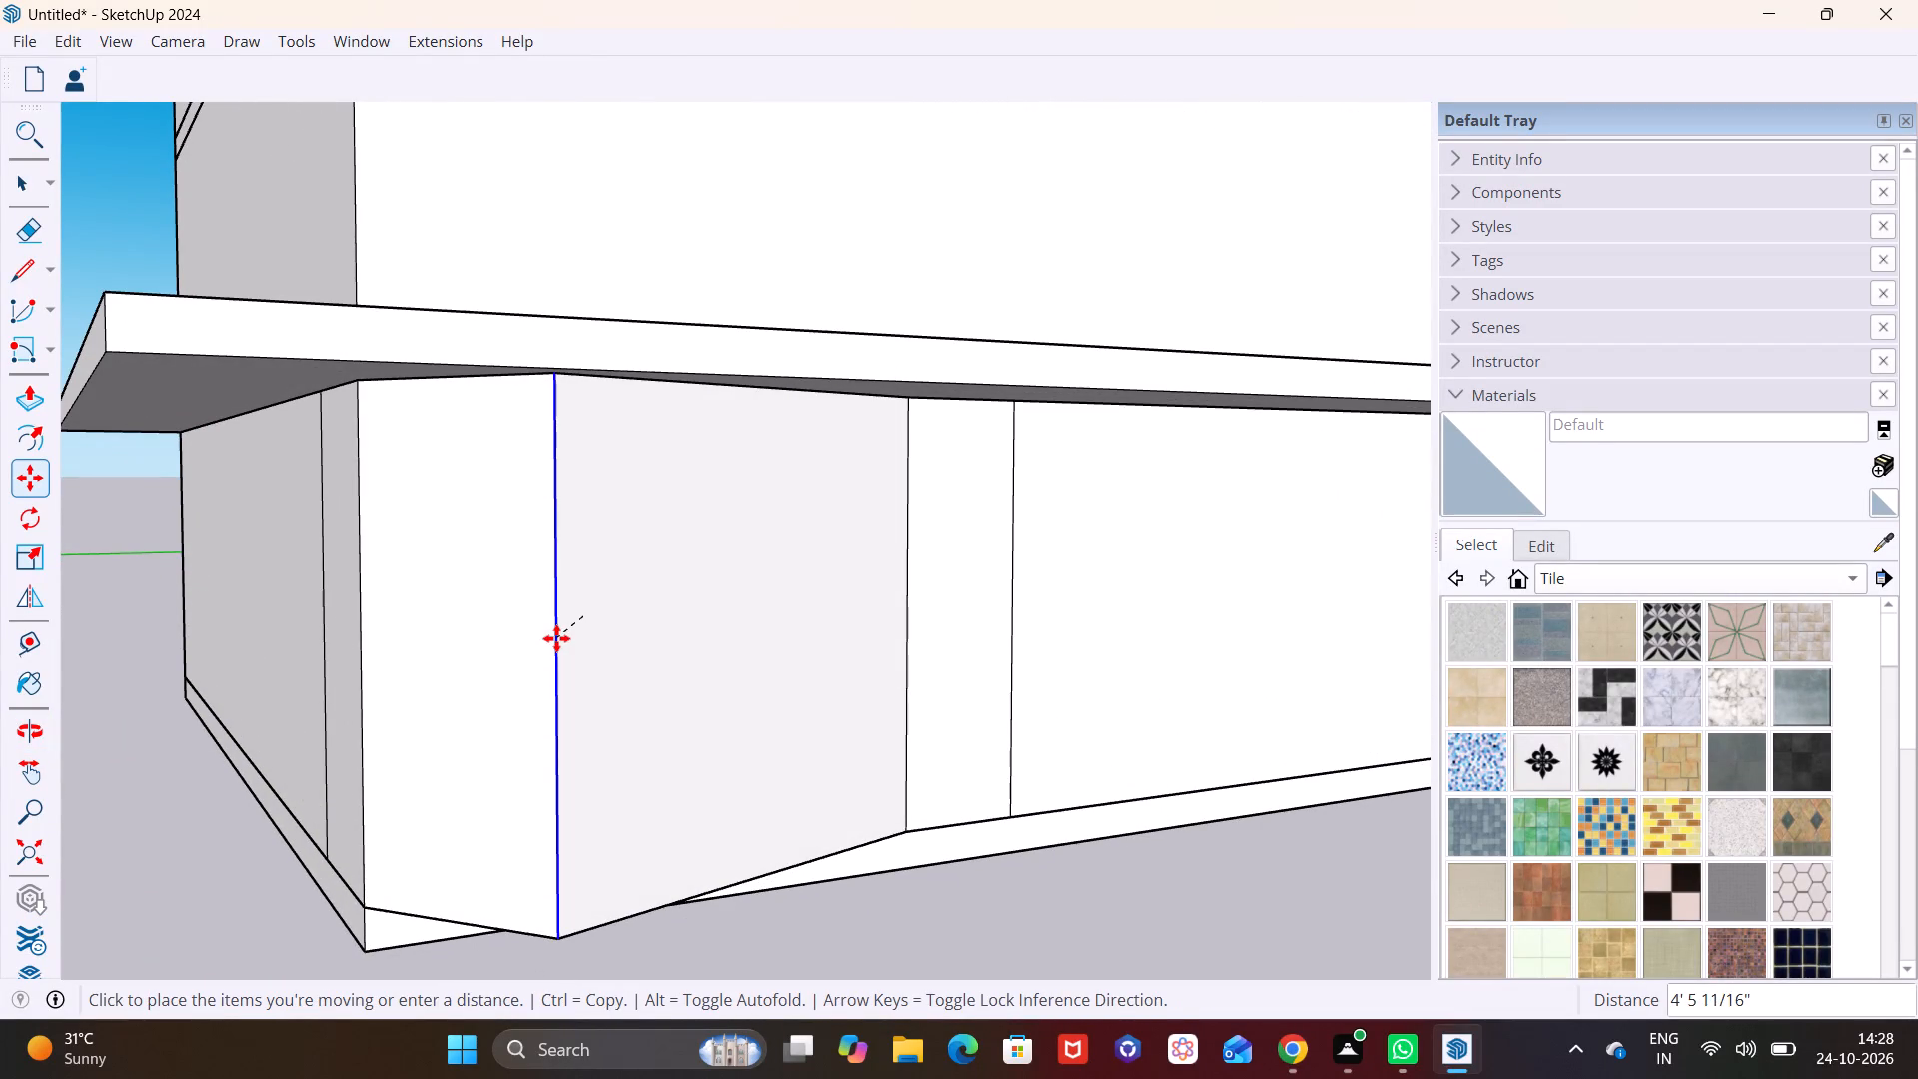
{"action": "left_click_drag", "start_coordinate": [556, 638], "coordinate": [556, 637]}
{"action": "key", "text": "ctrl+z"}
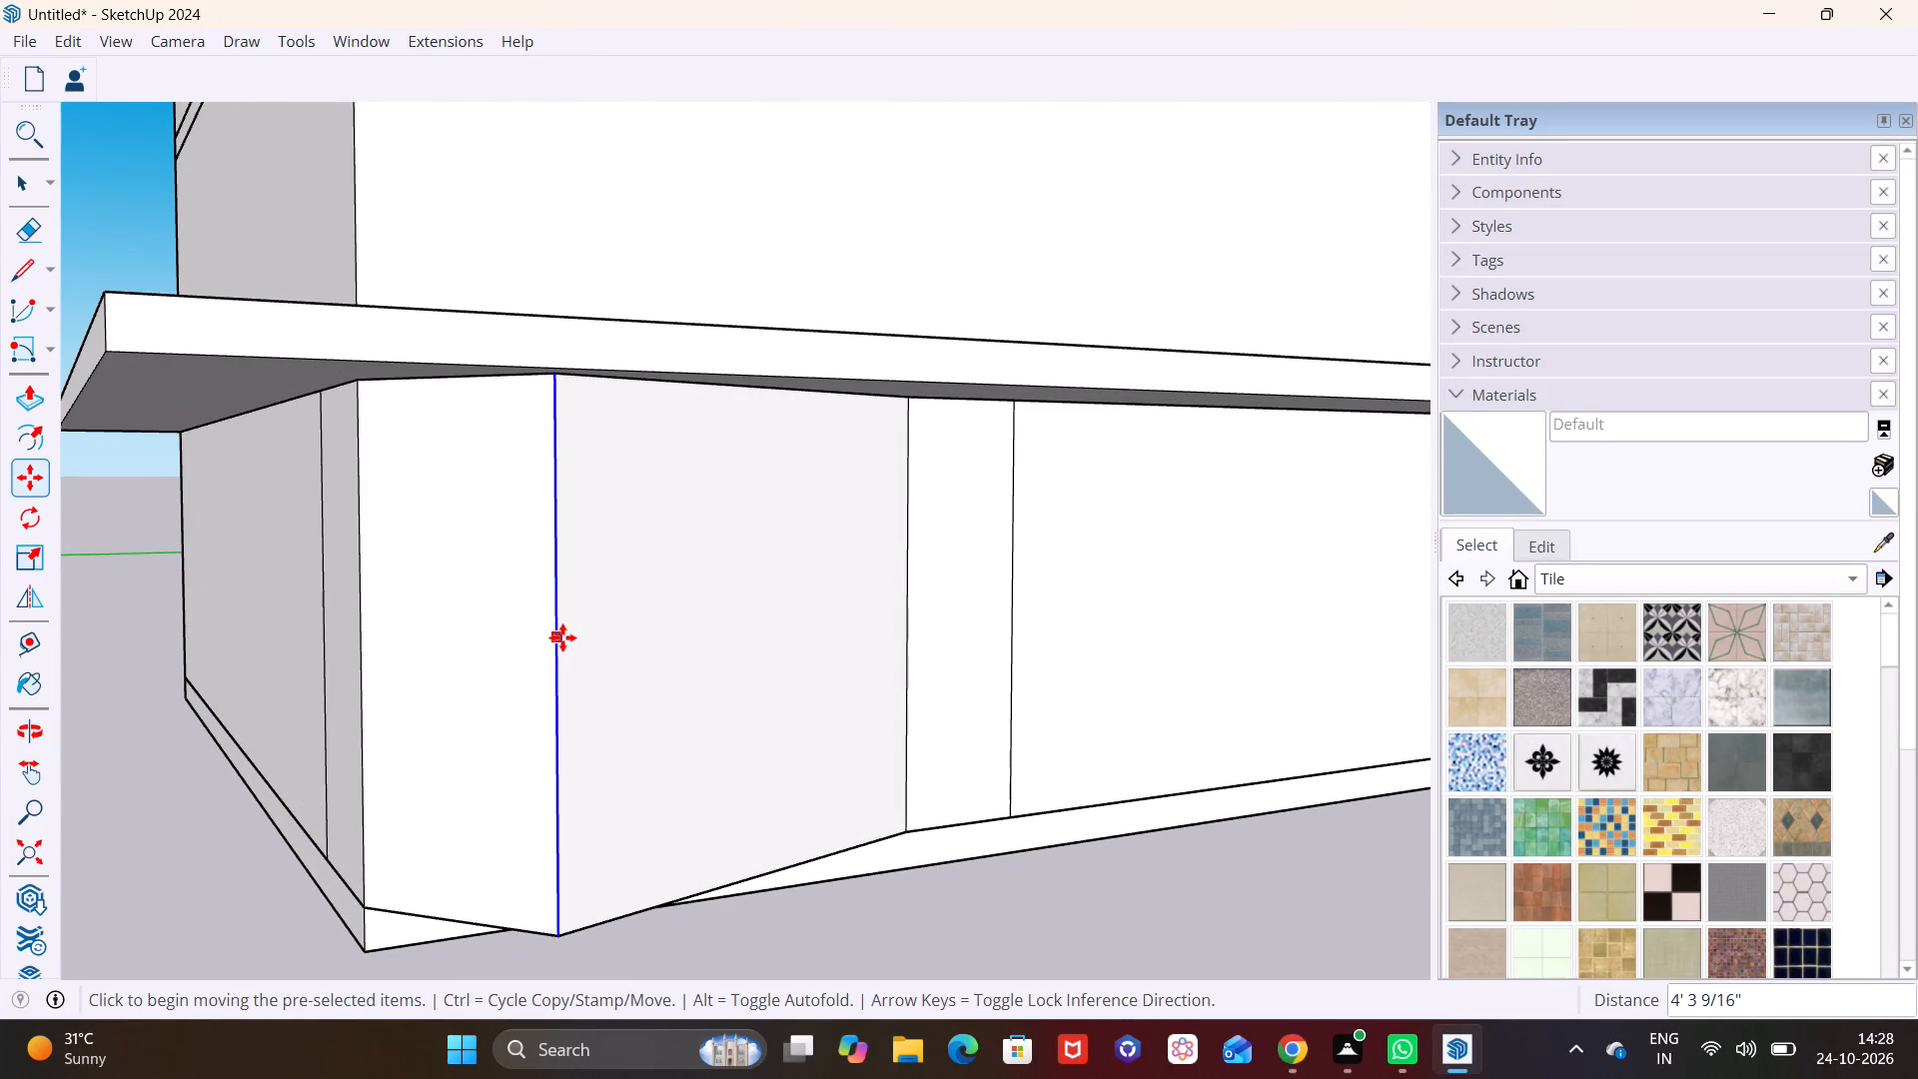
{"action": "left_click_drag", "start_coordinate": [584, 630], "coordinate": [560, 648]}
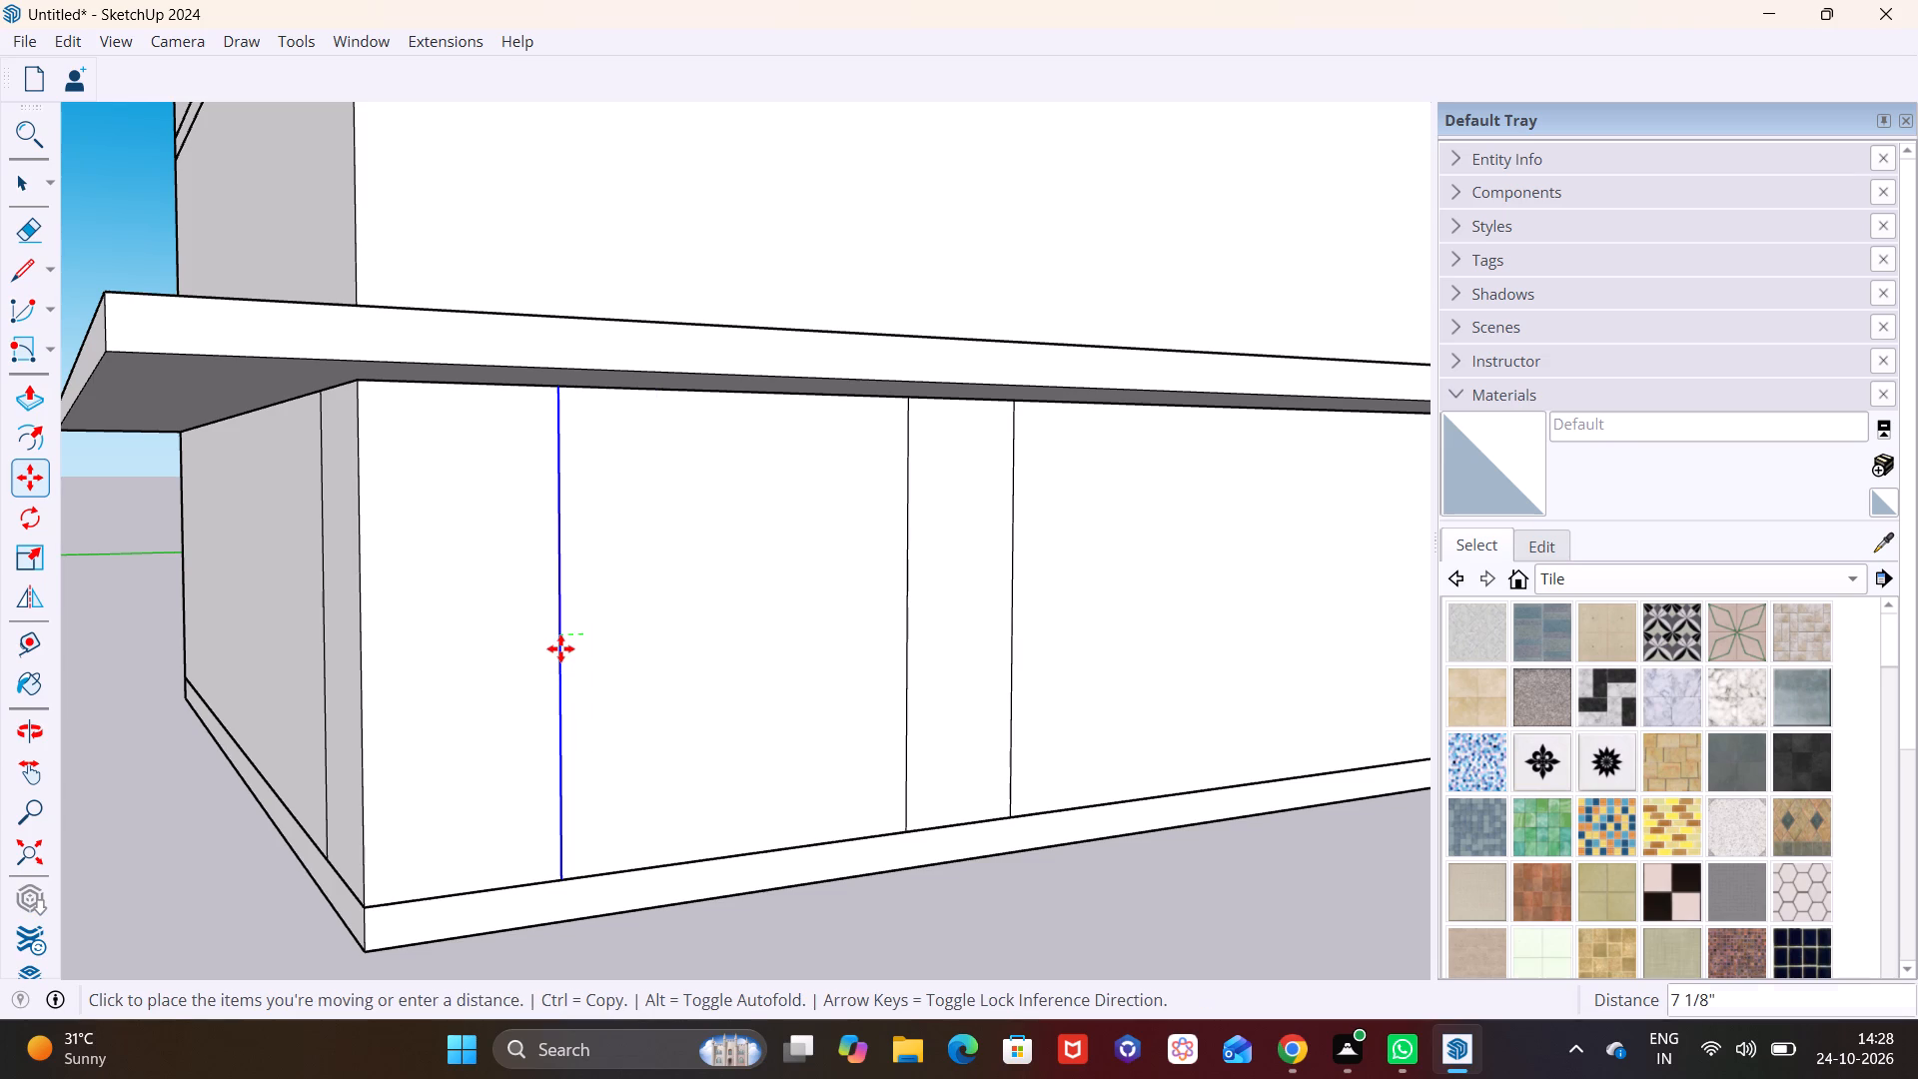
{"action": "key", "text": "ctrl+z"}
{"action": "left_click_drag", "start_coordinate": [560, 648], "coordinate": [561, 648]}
Move the dividing line nearest the corner 1' toward the corner along the ground-floor wall with three dividing lines.
{"action": "key", "text": "m"}
{"action": "left_click", "coordinate": [580, 652]}
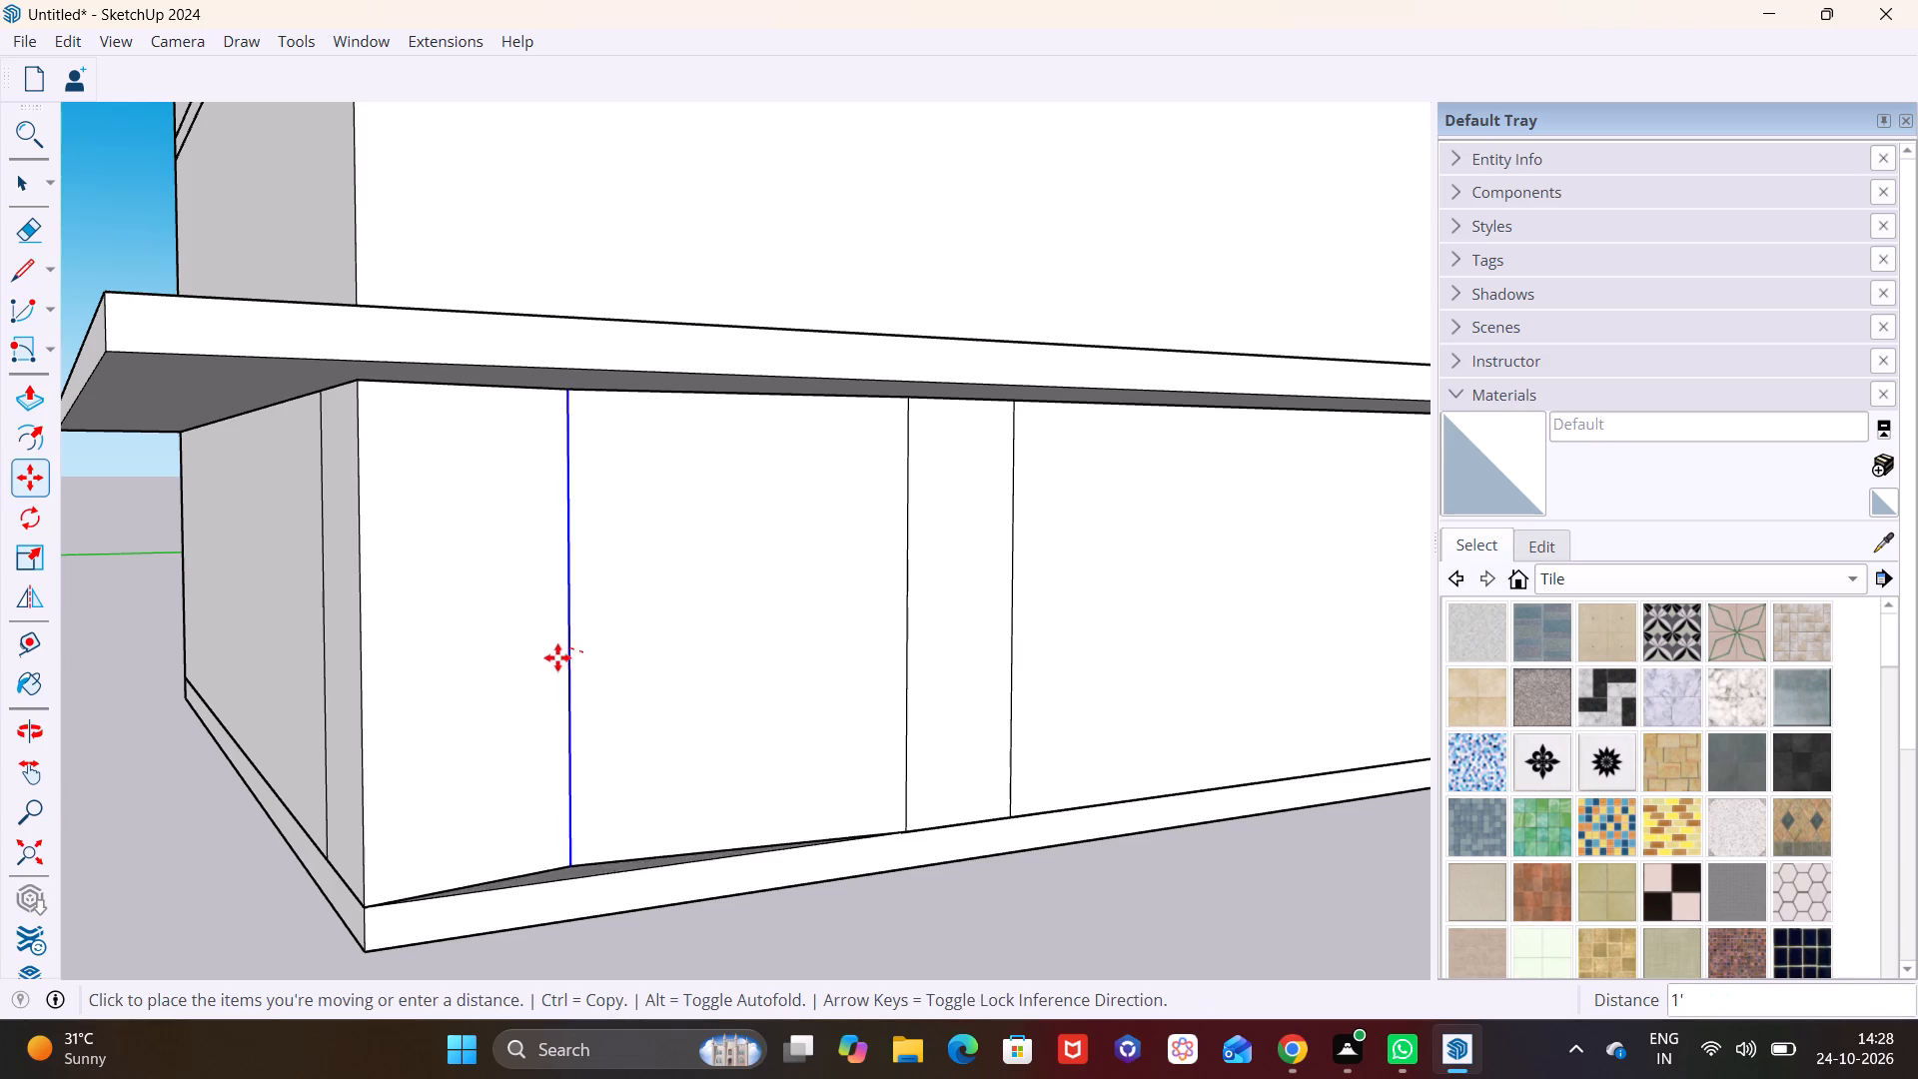
{"action": "left_click", "coordinate": [538, 666]}
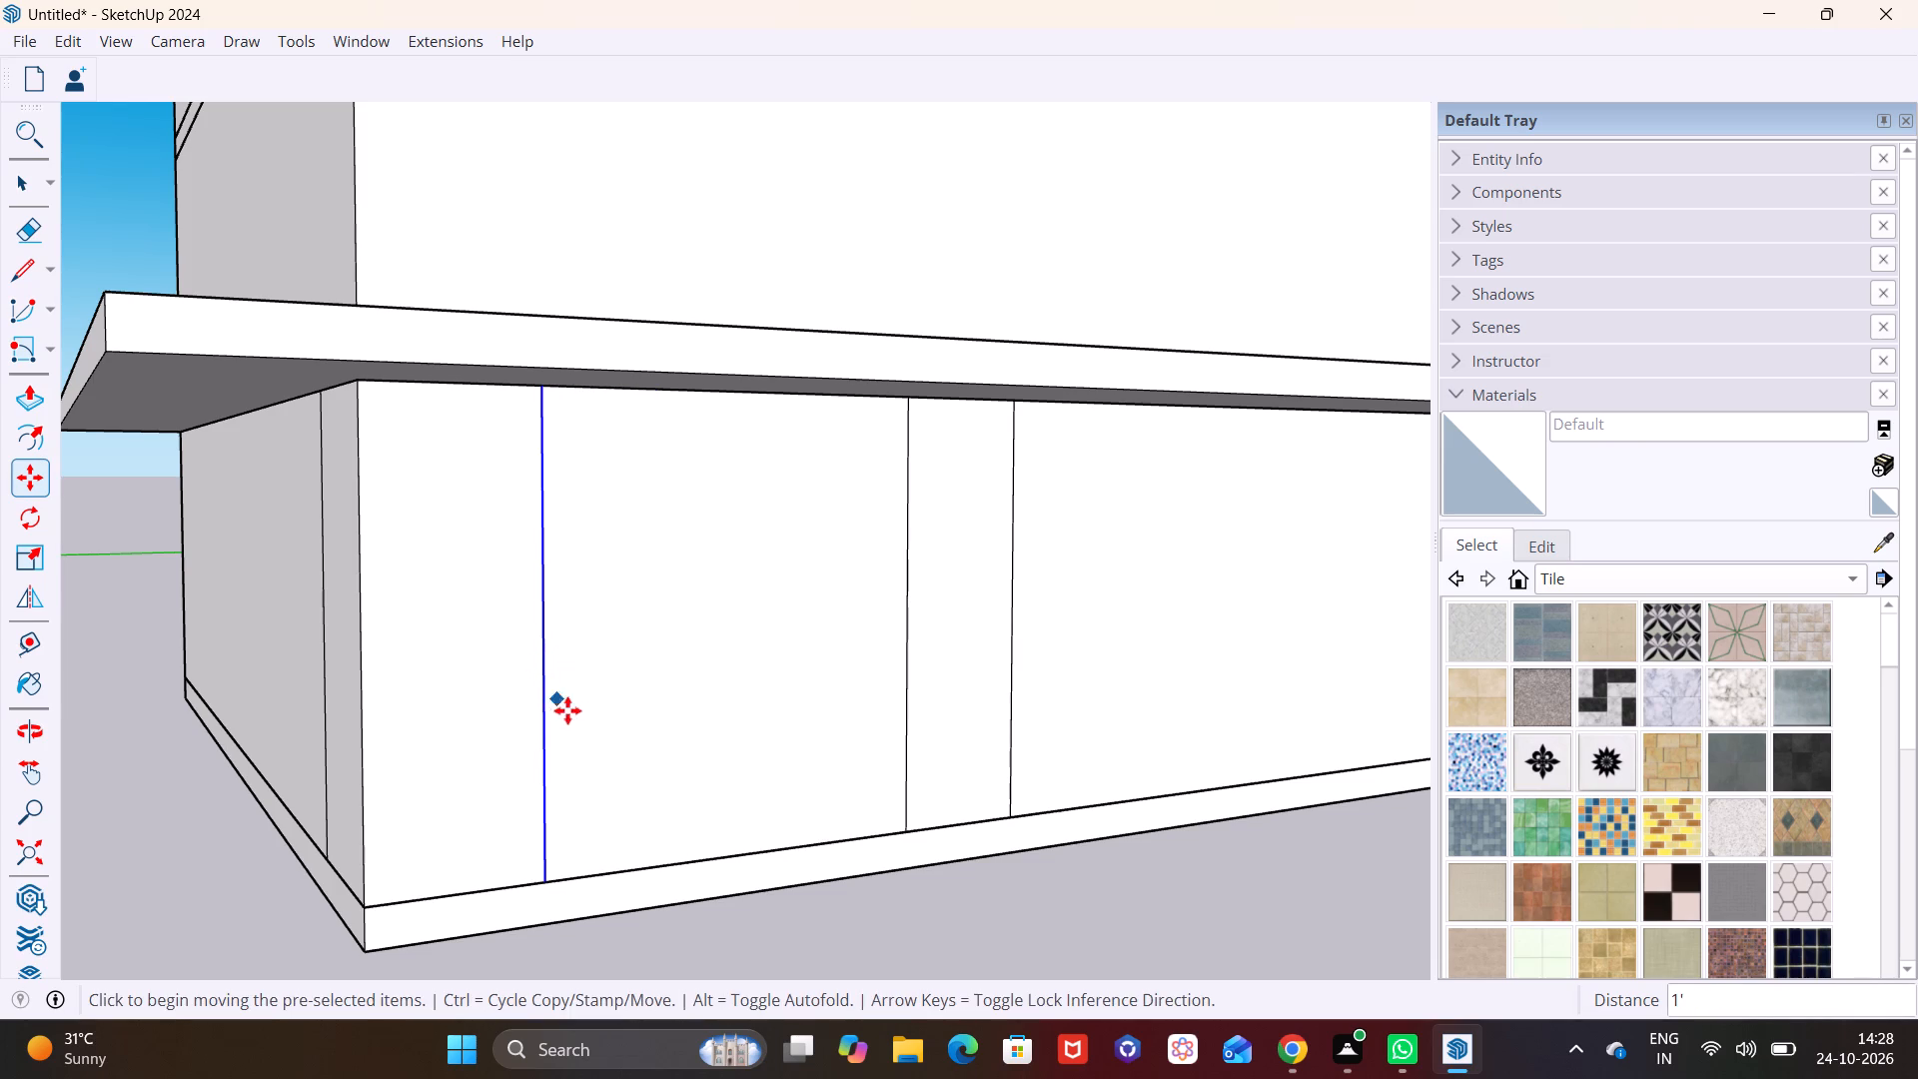
{"action": "key", "text": "space"}
Move the single vertical dividing line on the adjacent ground-floor wall 1' away from the corner and clear the selection.
{"action": "scroll", "coordinate": [630, 742], "scroll_direction": "down", "scroll_amount": 6}
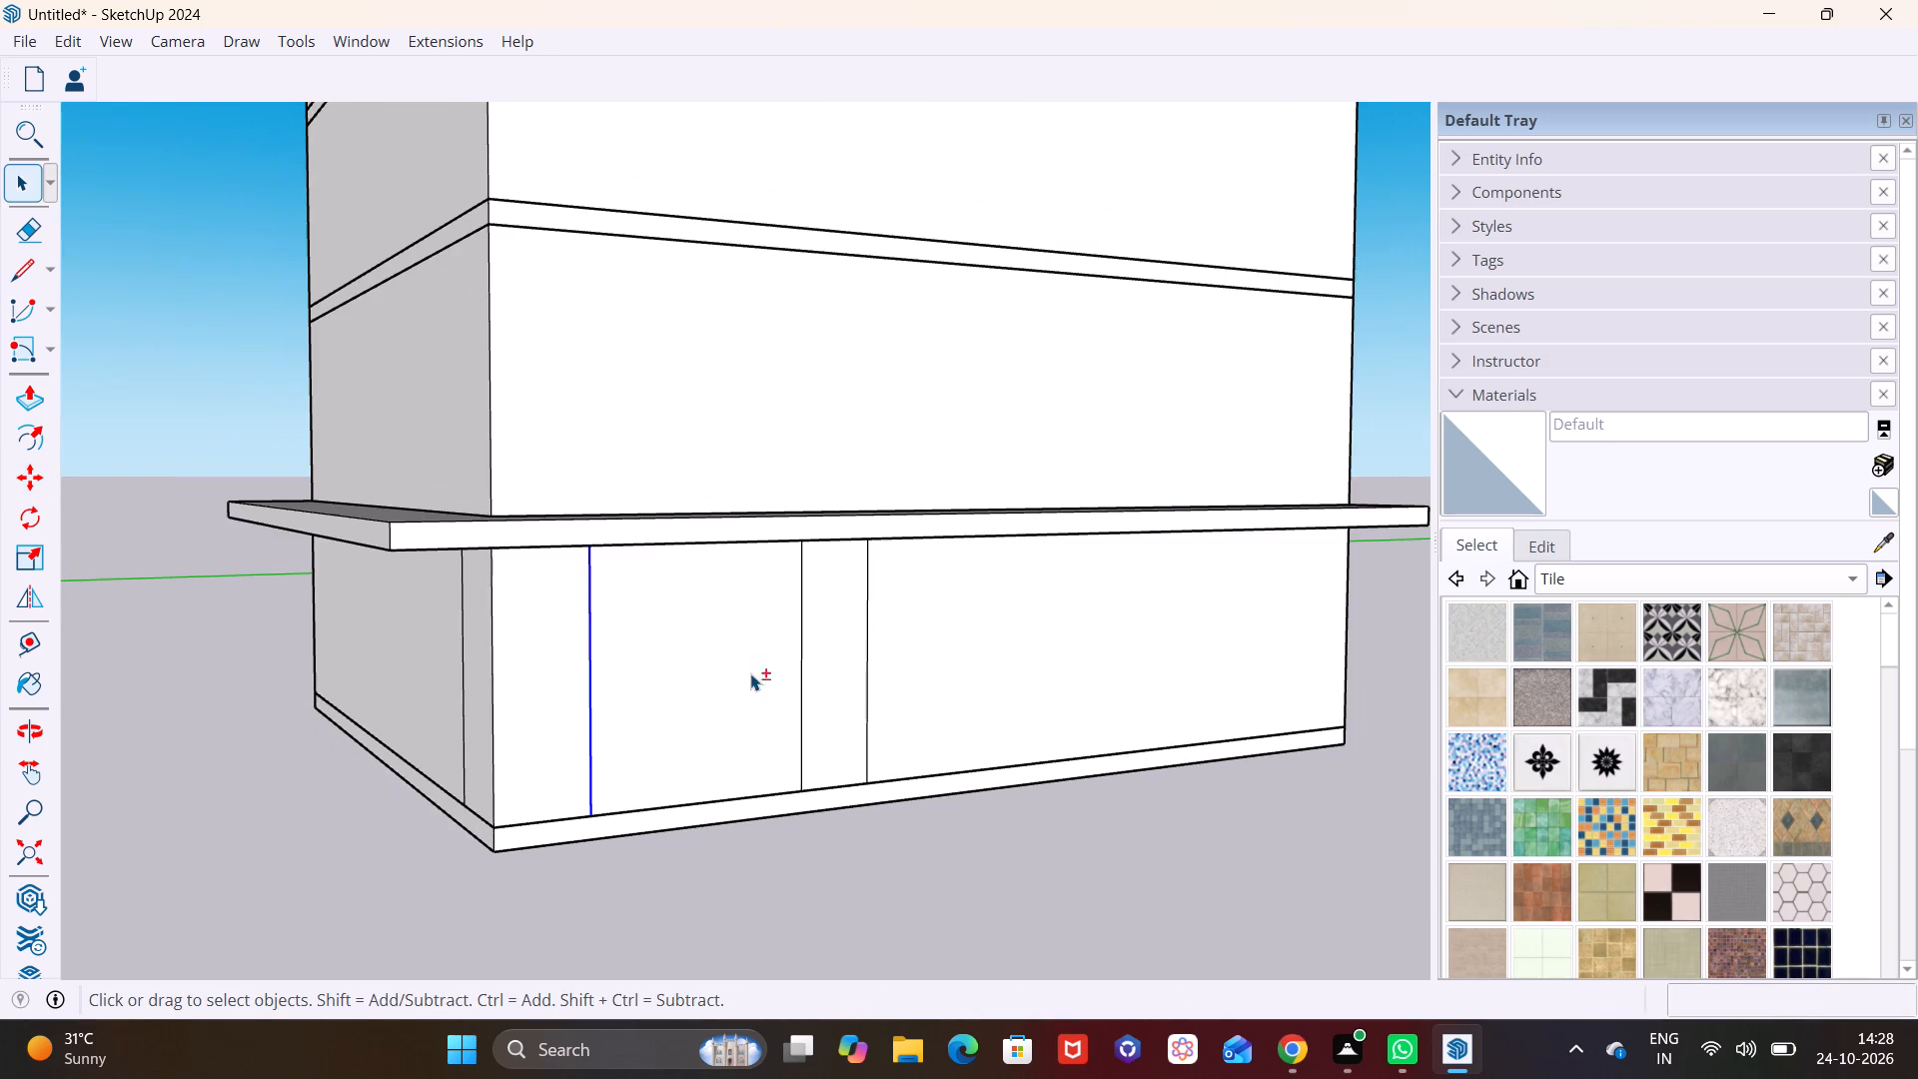
{"action": "middle_click_drag", "start_coordinate": [748, 671], "coordinate": [549, 745], "text": "shift"}
{"action": "middle_click_drag", "start_coordinate": [562, 749], "coordinate": [771, 749]}
{"action": "key", "text": "space"}
{"action": "left_click", "coordinate": [1010, 843]}
{"action": "middle_click_drag", "start_coordinate": [686, 797], "coordinate": [1009, 766]}
{"action": "left_click", "coordinate": [867, 749]}
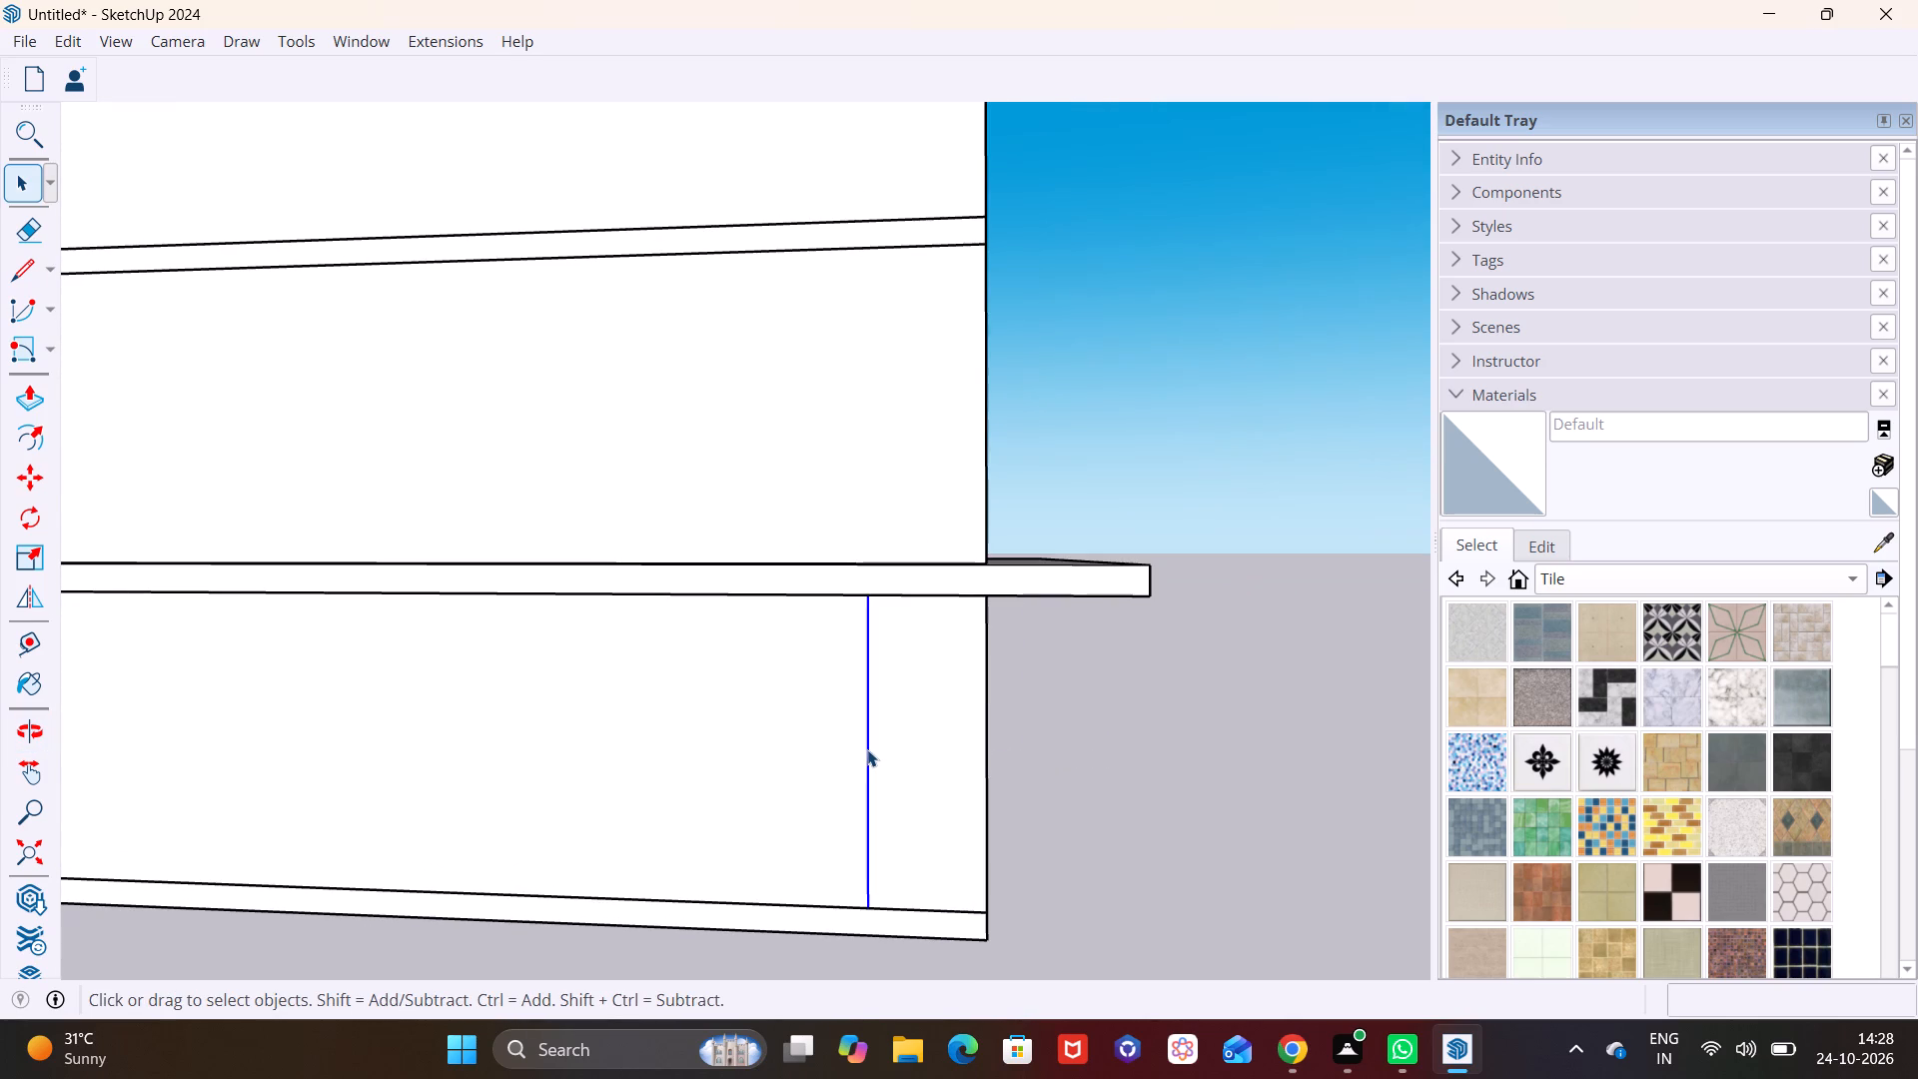
{"action": "key", "text": "m"}
{"action": "left_click", "coordinate": [865, 743]}
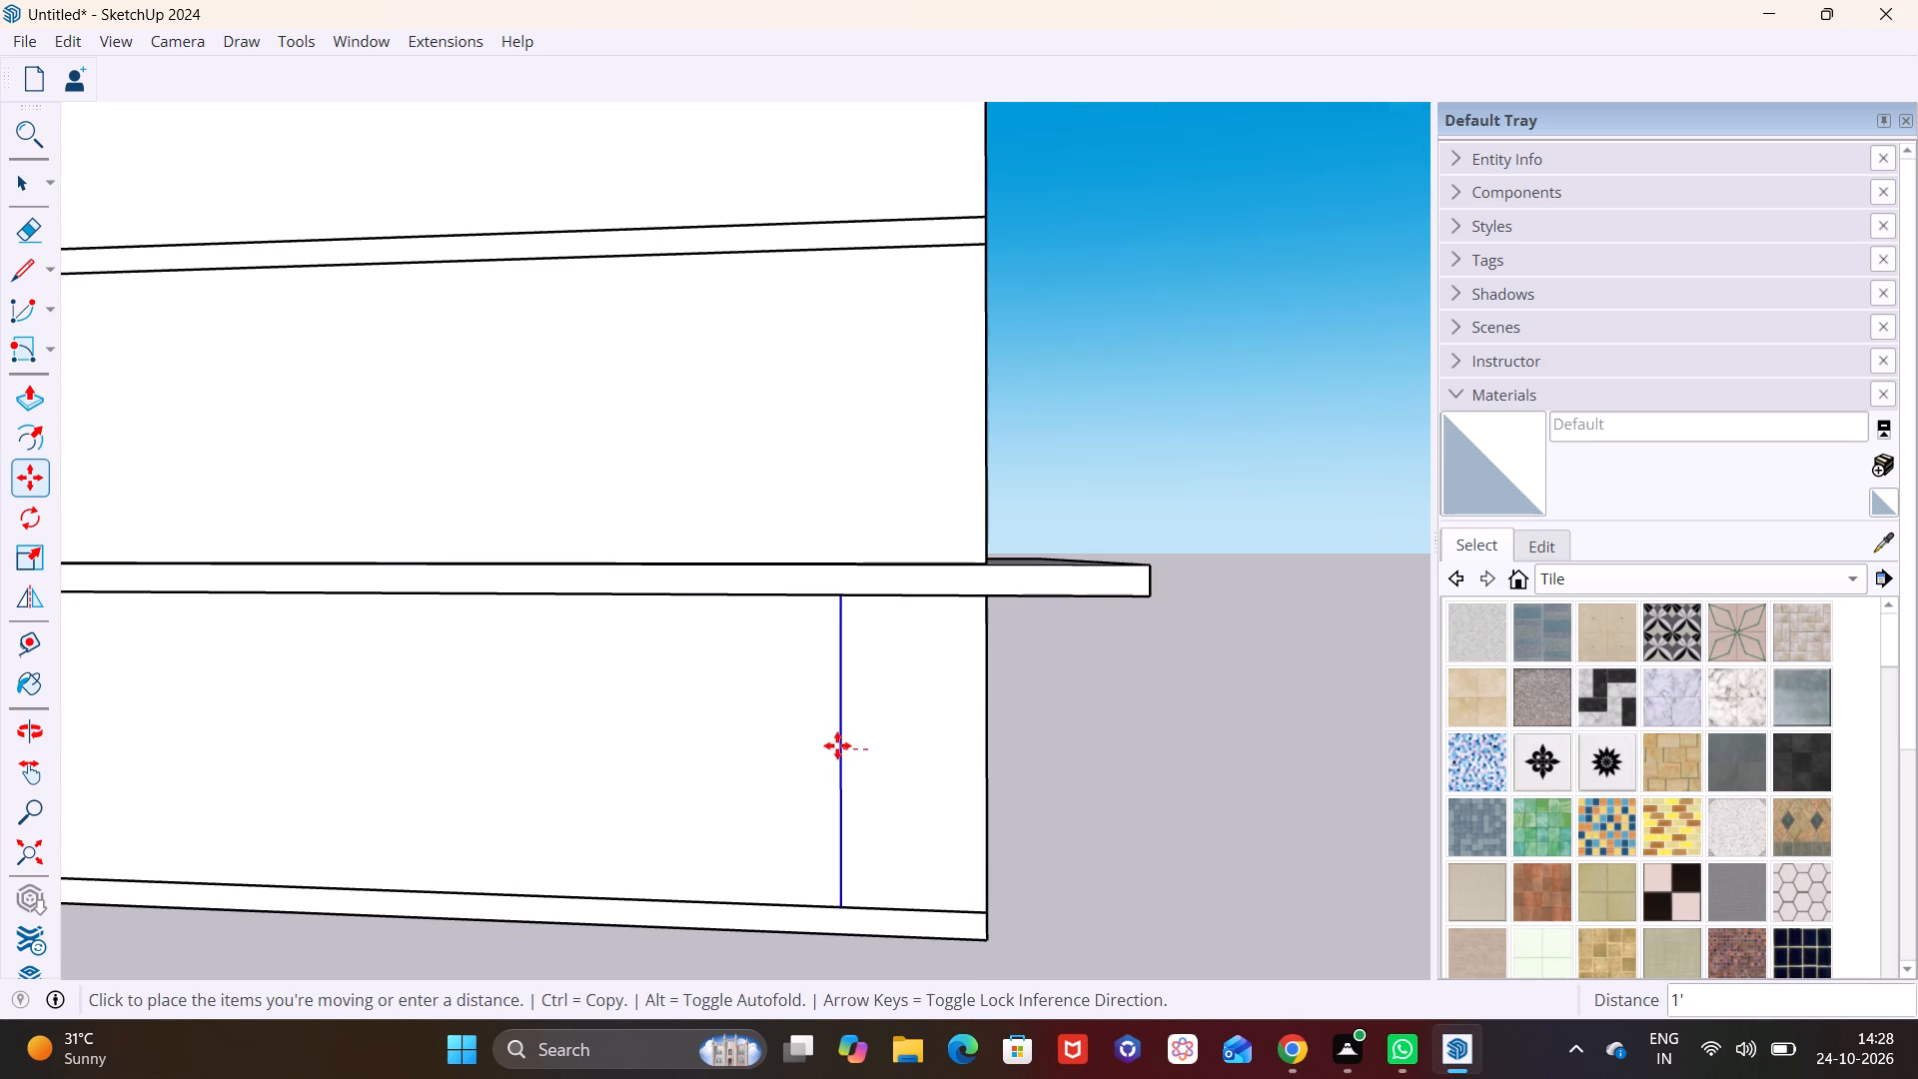
{"action": "left_click", "coordinate": [837, 745]}
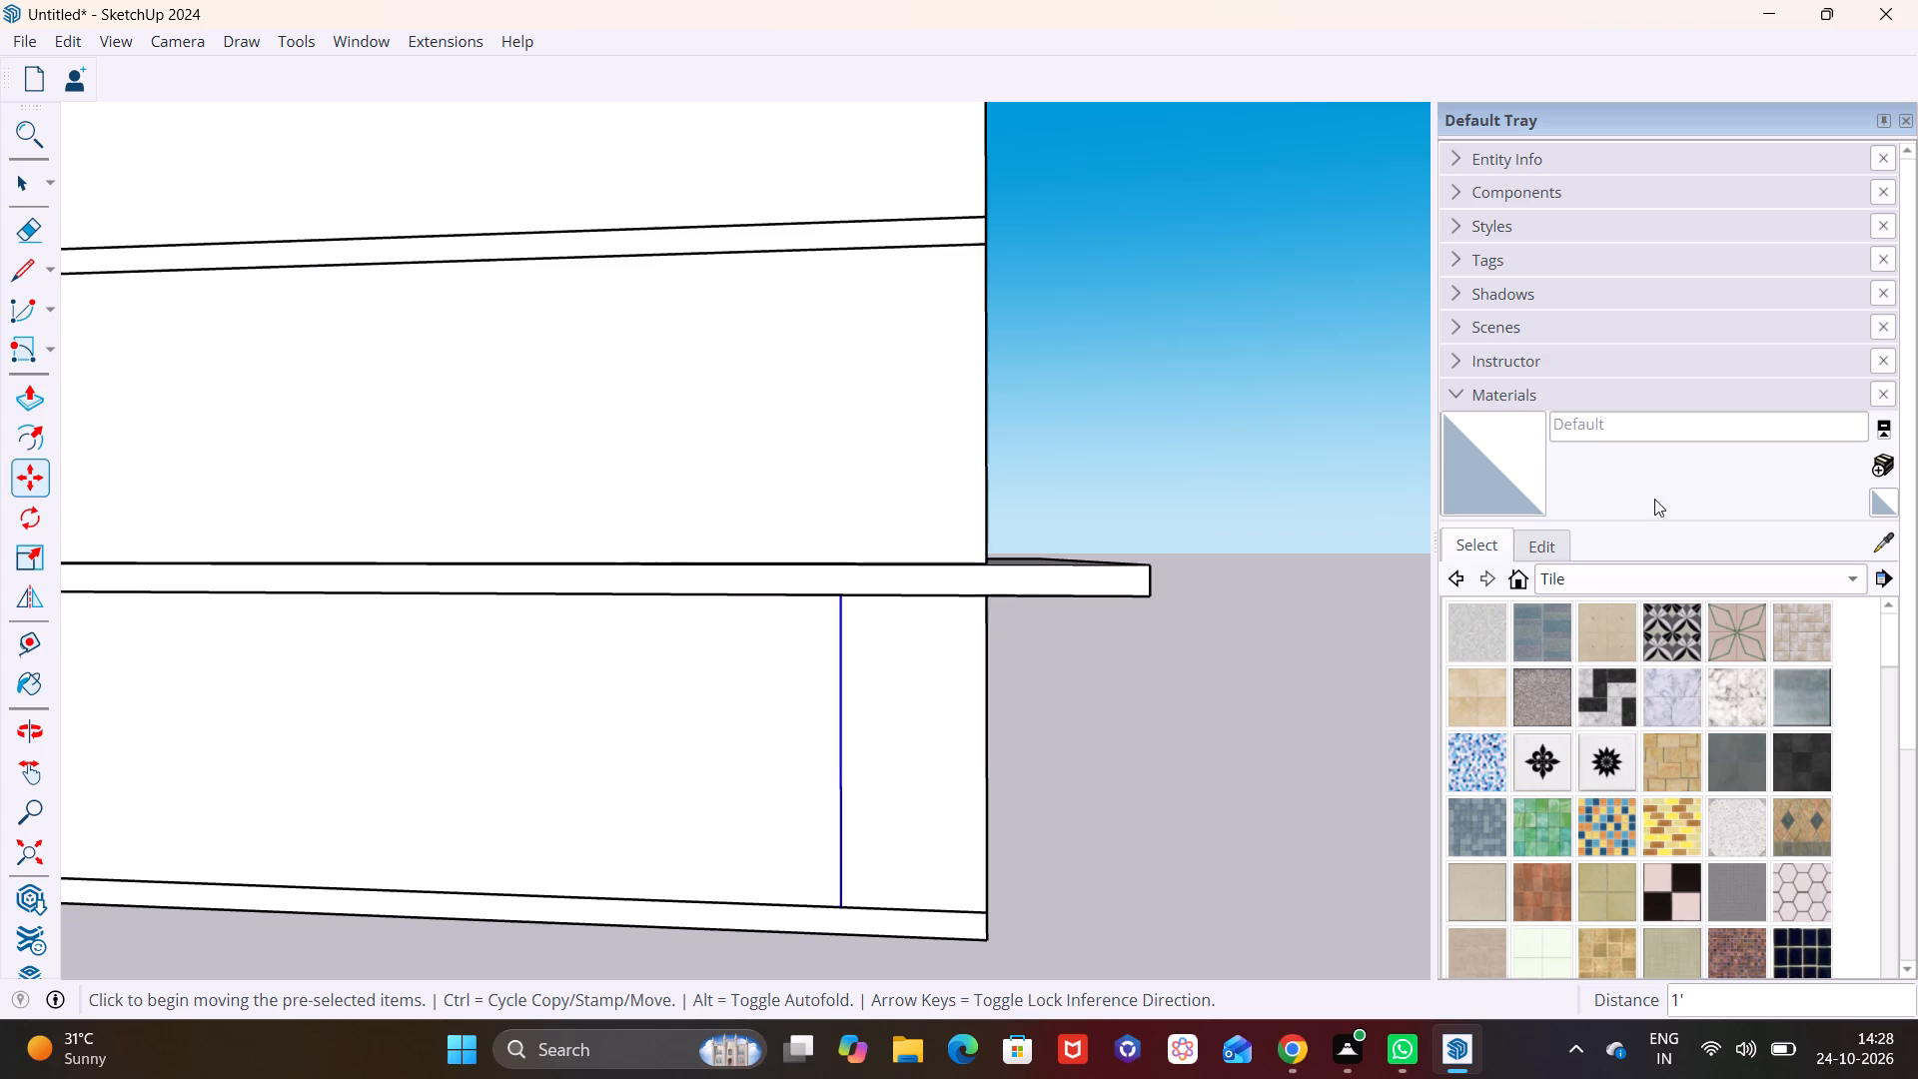
{"action": "middle_click_drag", "start_coordinate": [1229, 738], "coordinate": [881, 782]}
{"action": "key", "text": "space"}
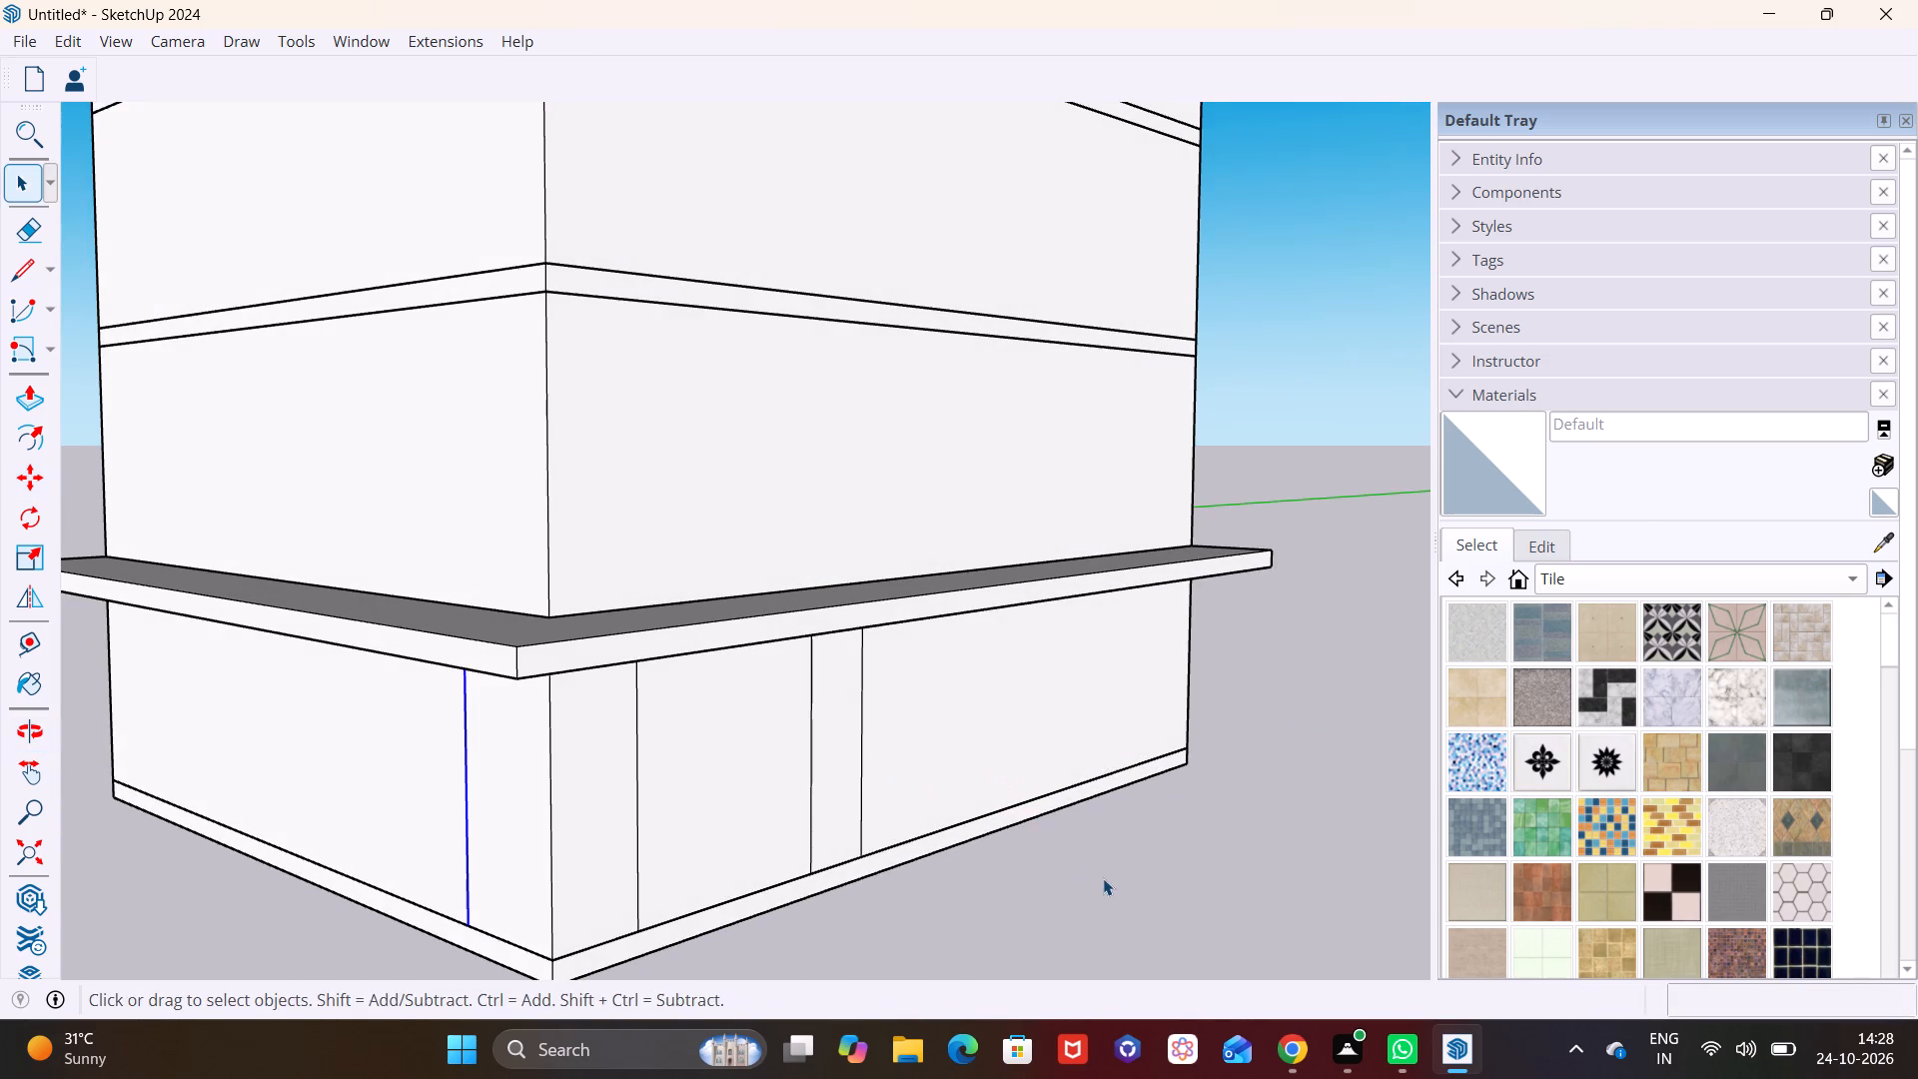
{"action": "middle_click_drag", "start_coordinate": [1103, 876], "coordinate": [1105, 813]}
{"action": "left_click", "coordinate": [1117, 853]}
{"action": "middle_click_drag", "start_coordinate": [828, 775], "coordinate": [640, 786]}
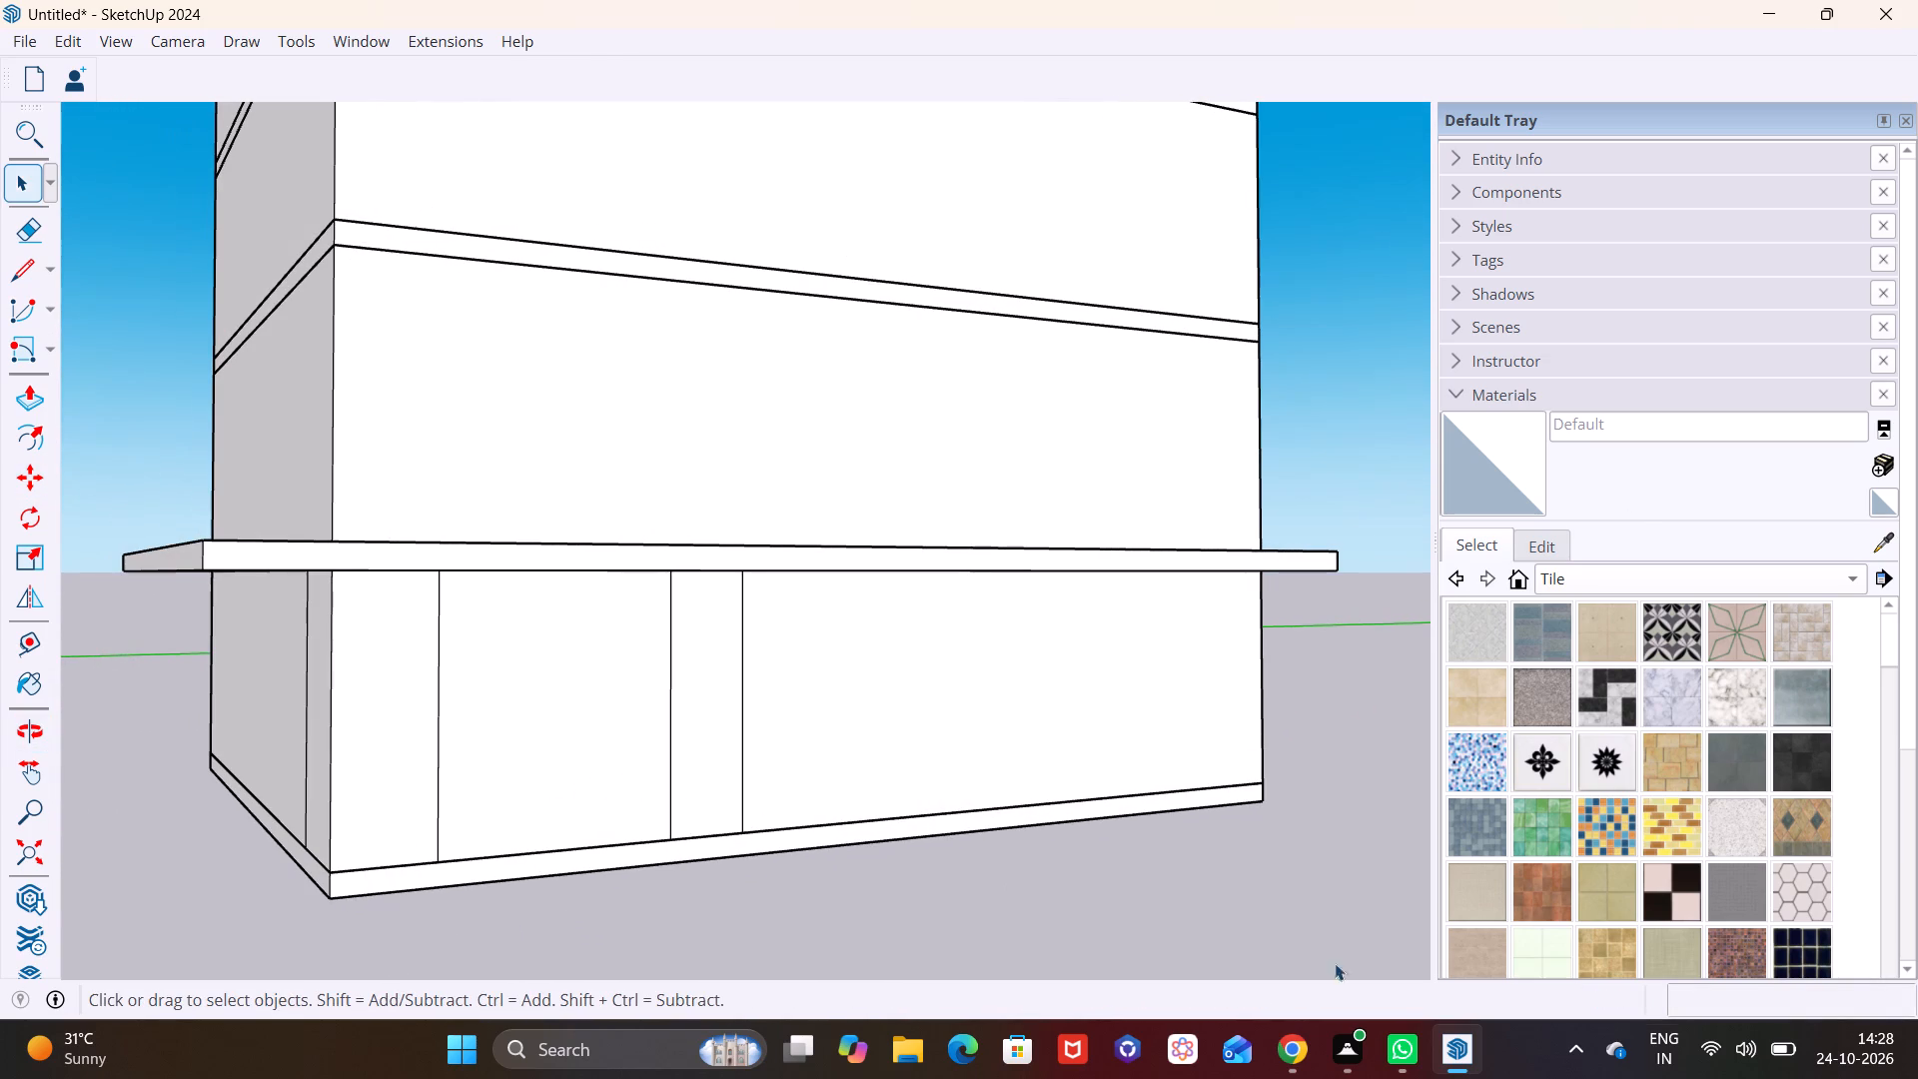
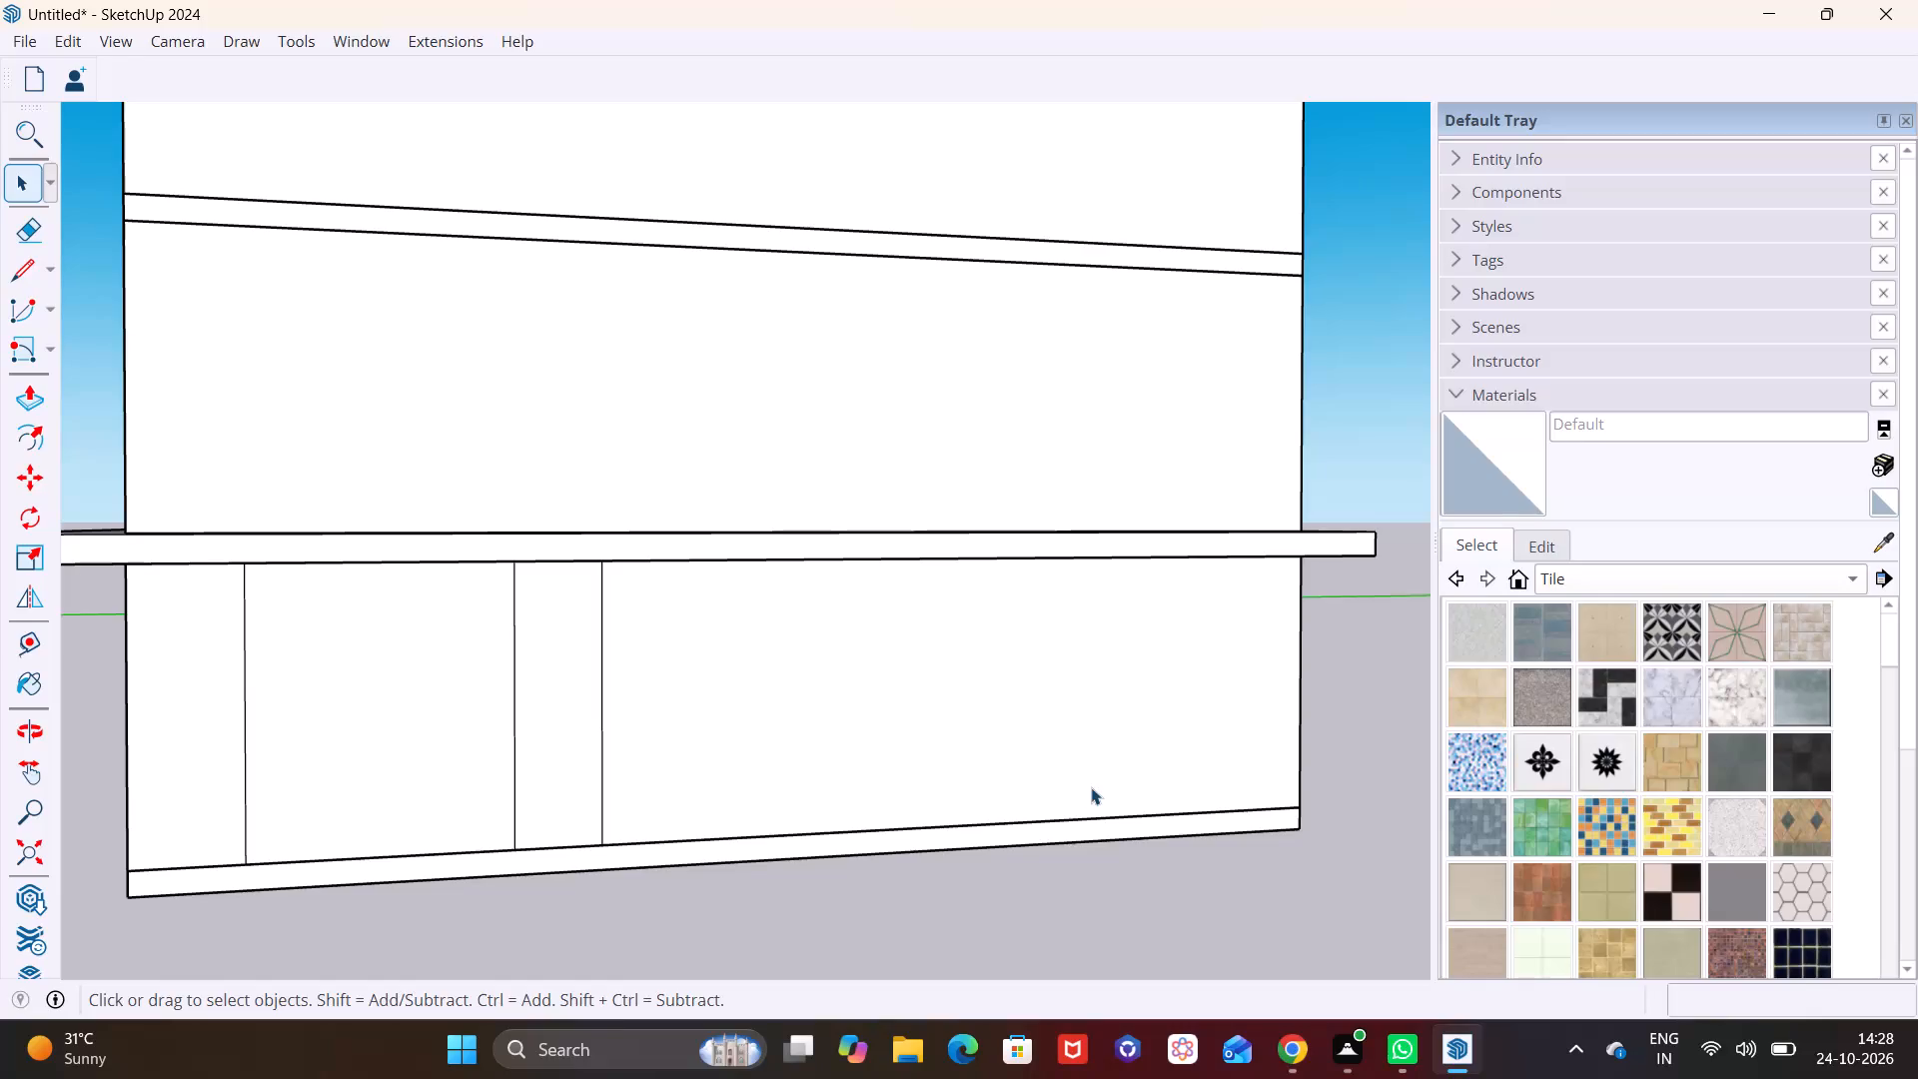
Draw three more vertical dividing lines, each about 11' 8" long, from overhang to base slab across the undivided part of the ground-floor wall.
{"action": "middle_click_drag", "start_coordinate": [1091, 787], "coordinate": [1037, 795]}
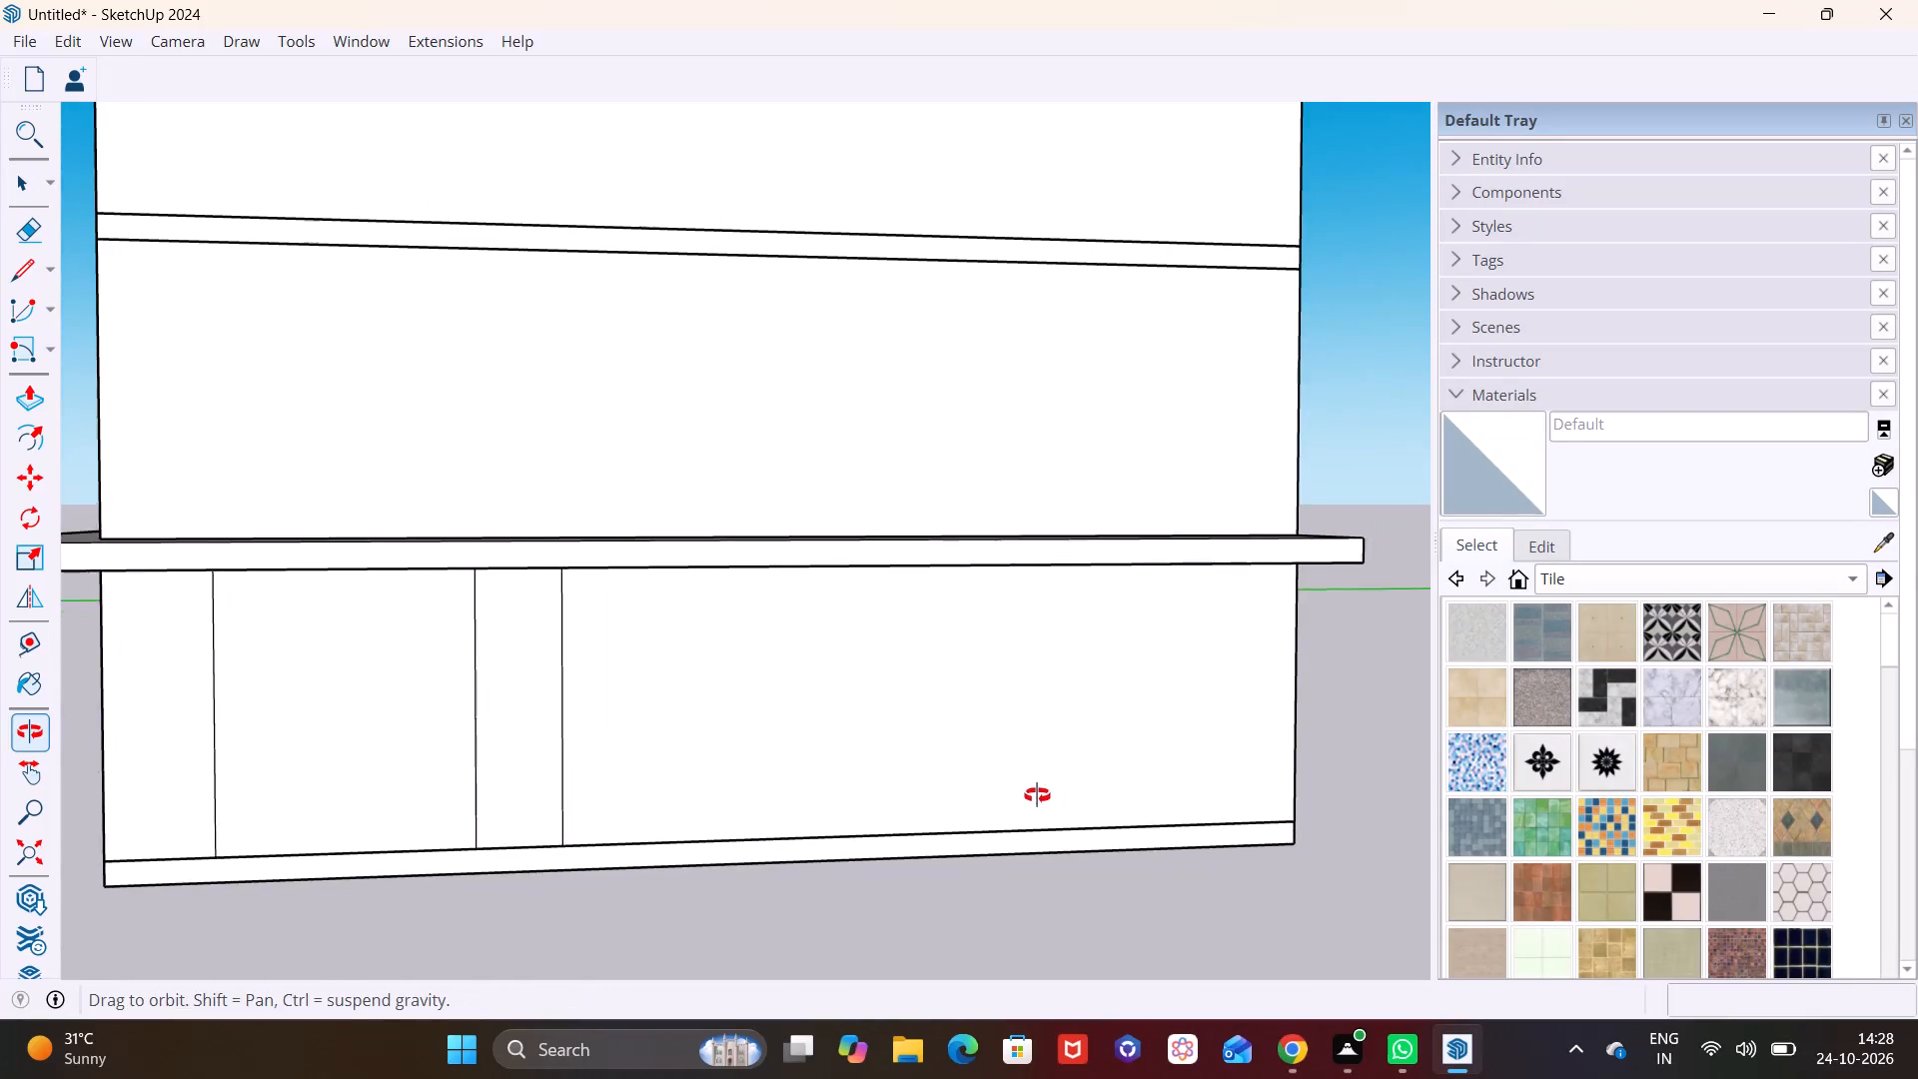
{"action": "middle_click_drag", "start_coordinate": [1037, 795], "coordinate": [1016, 799]}
{"action": "left_click", "coordinate": [19, 267]}
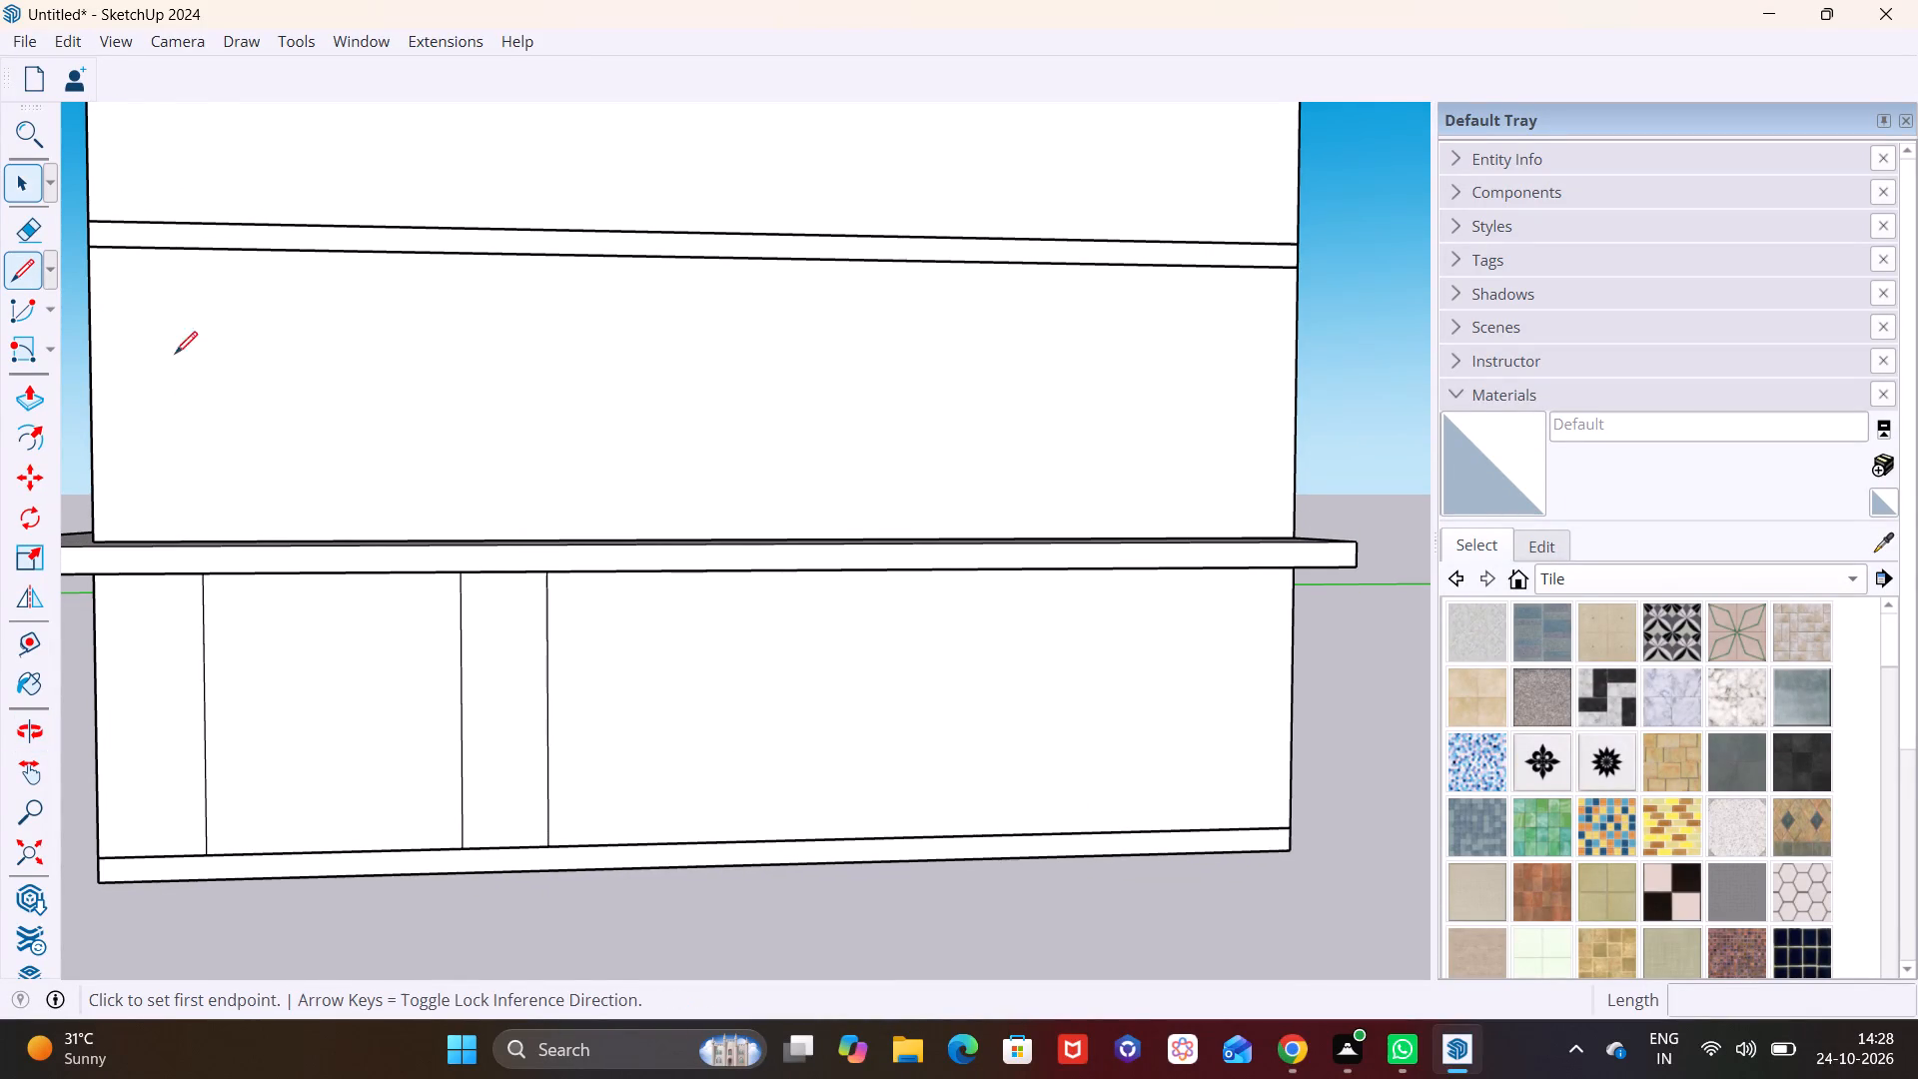
{"action": "middle_click_drag", "start_coordinate": [750, 626], "coordinate": [748, 591]}
{"action": "middle_click_drag", "start_coordinate": [748, 591], "coordinate": [777, 504]}
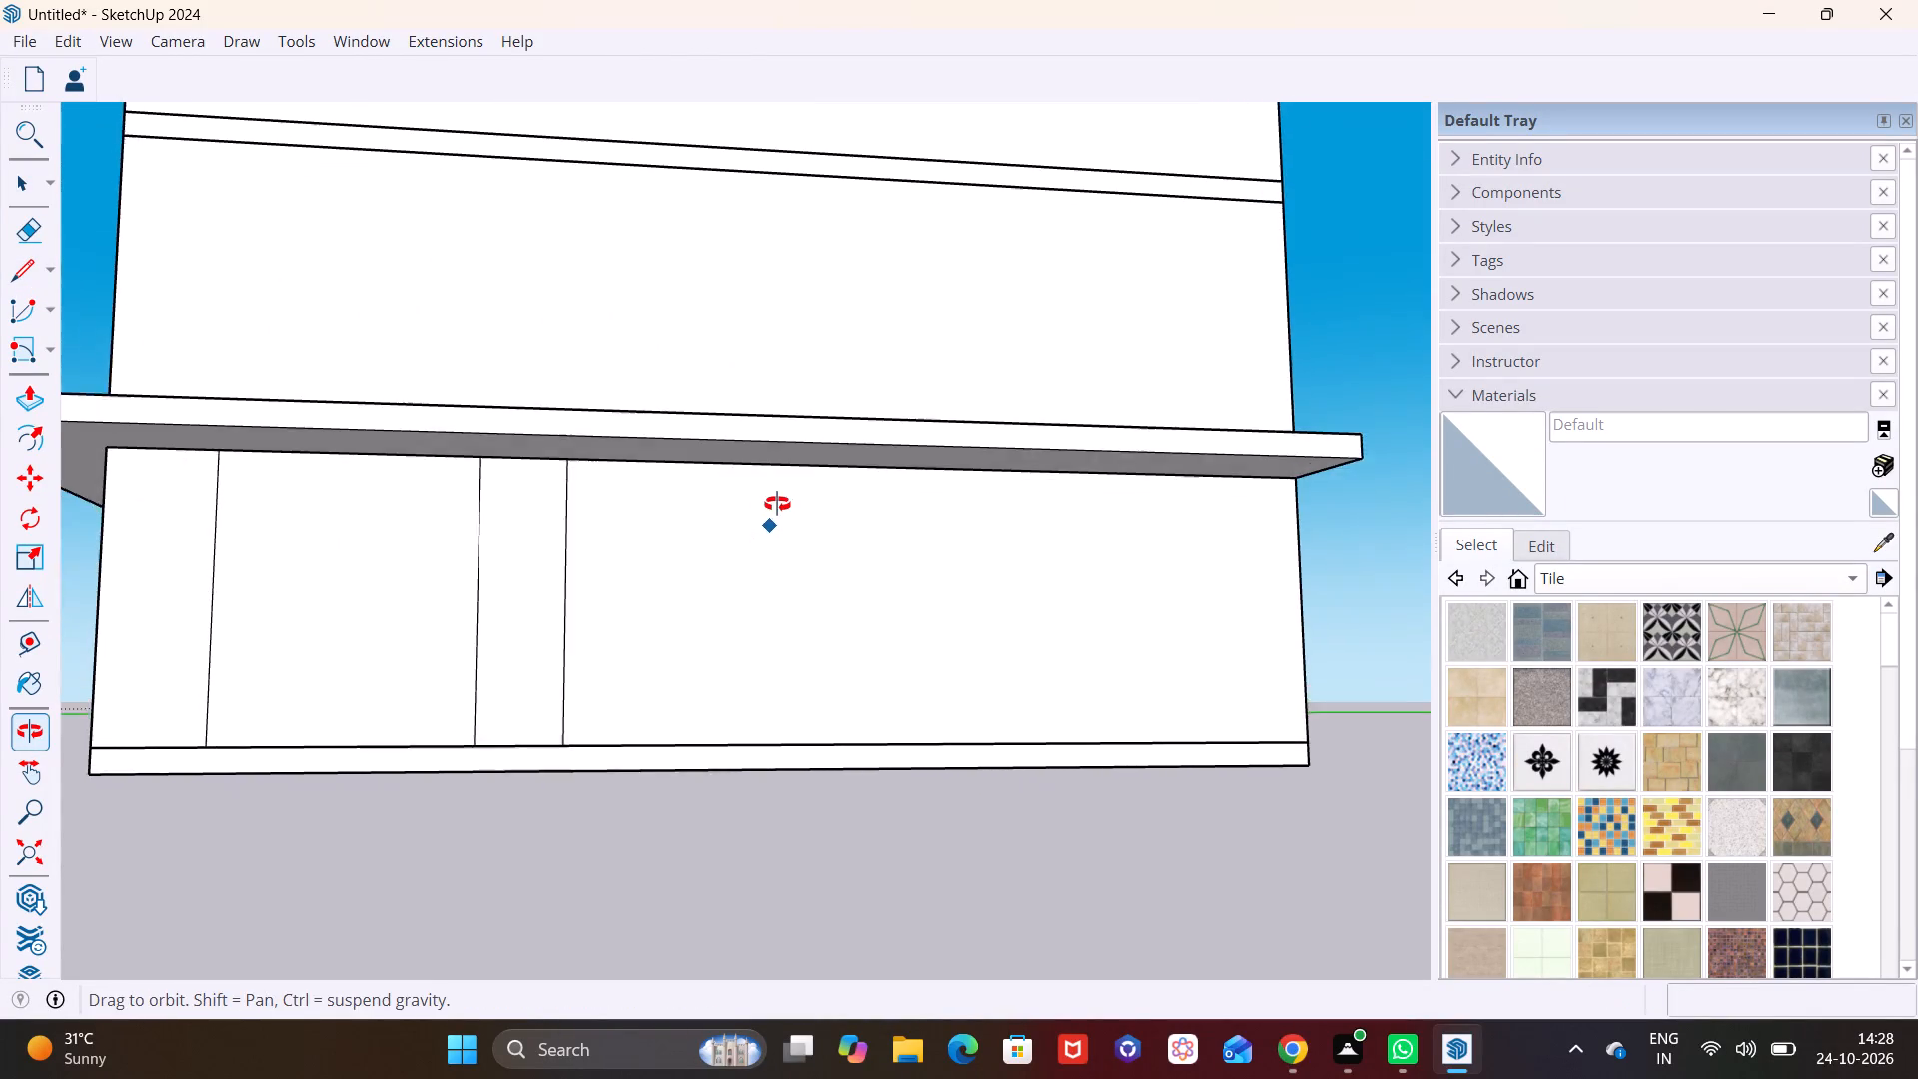
{"action": "middle_click_drag", "start_coordinate": [777, 504], "coordinate": [778, 496]}
{"action": "scroll", "coordinate": [778, 496], "scroll_direction": "up", "scroll_amount": 2}
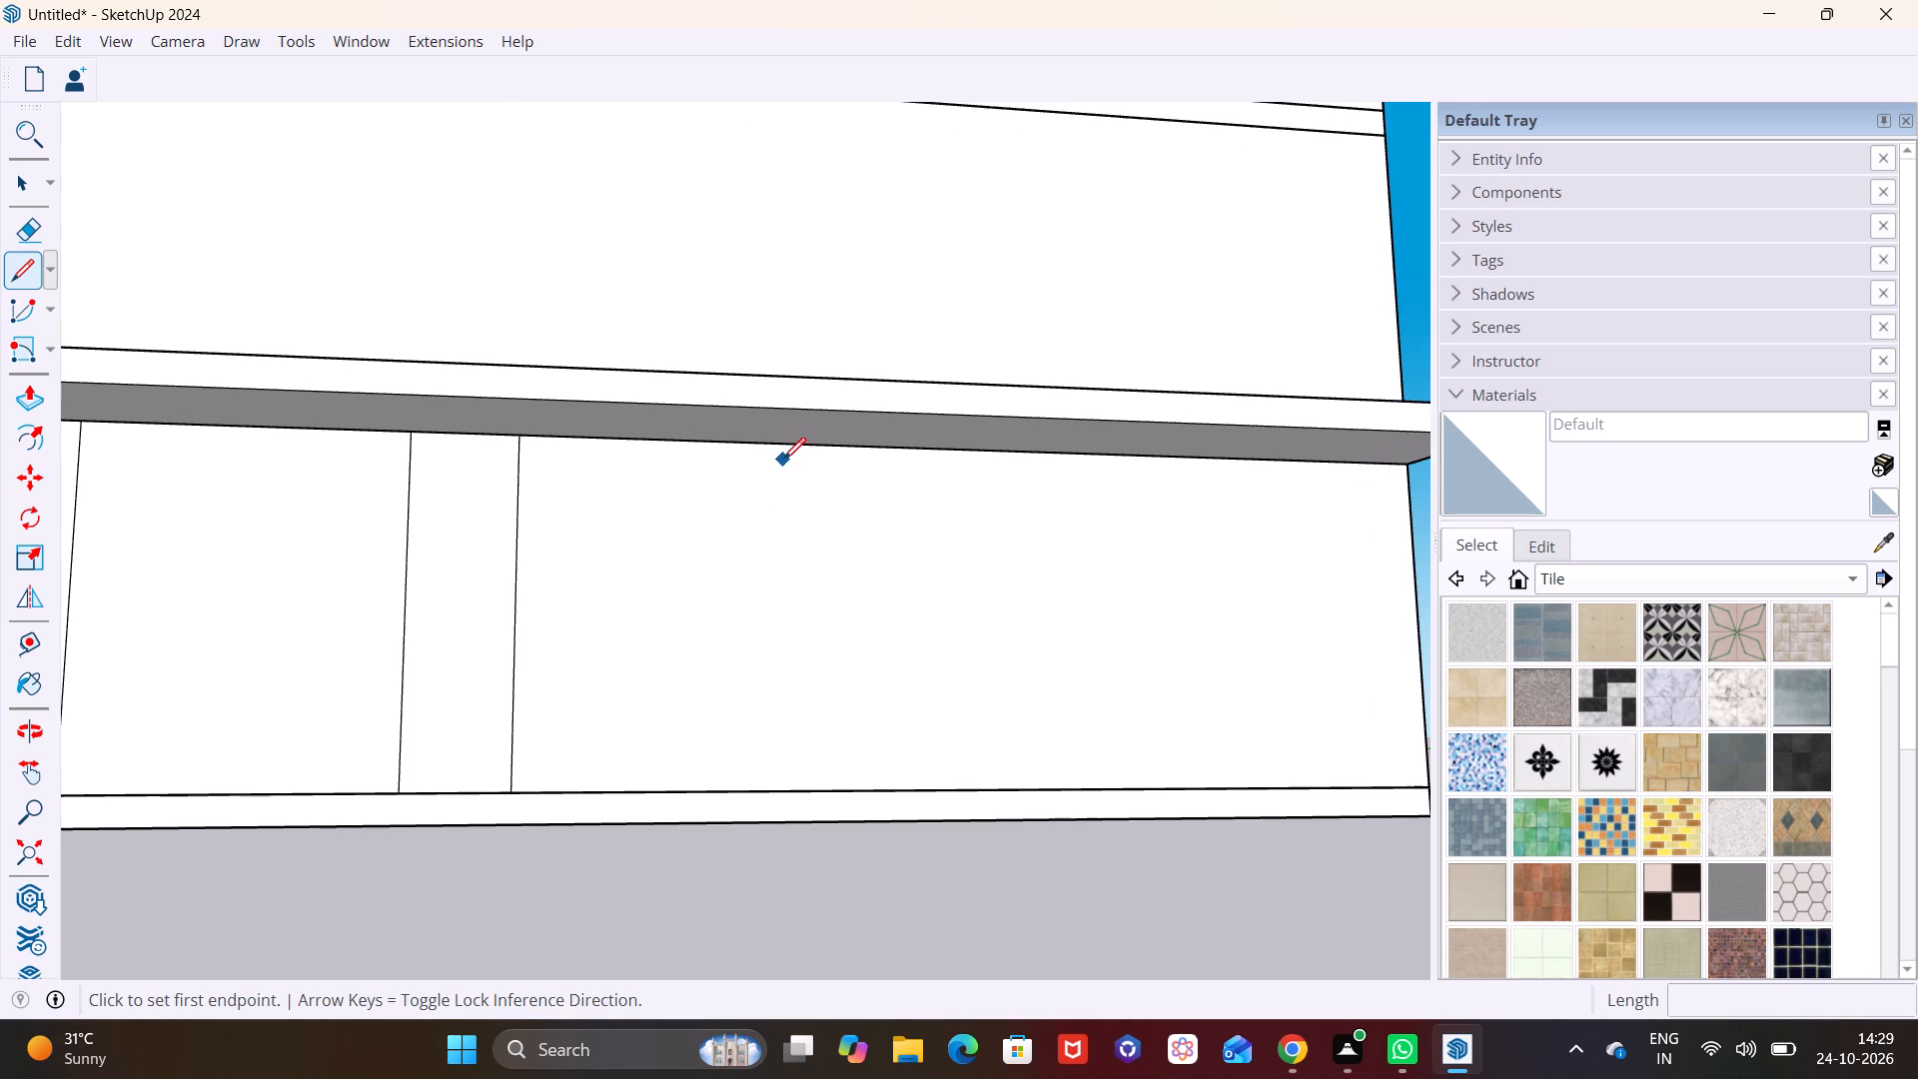
{"action": "left_click", "coordinate": [811, 450]}
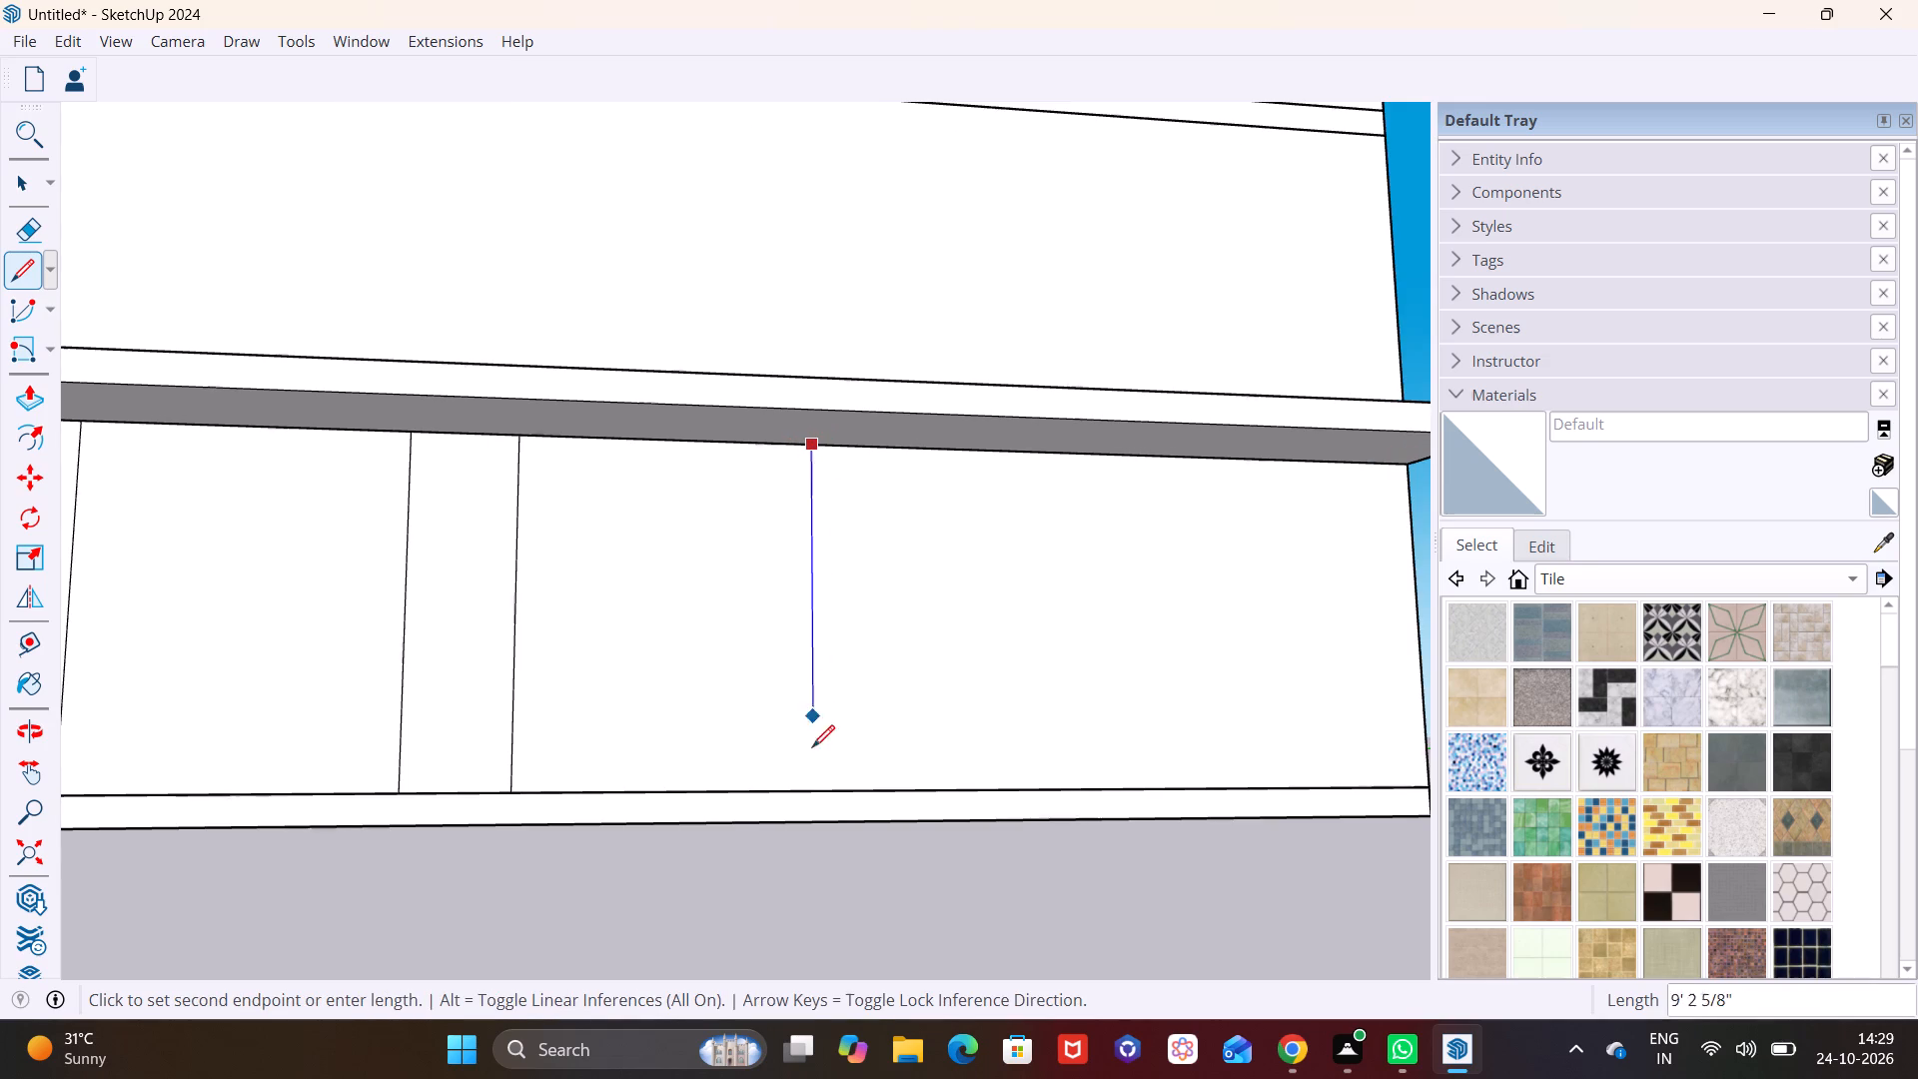
{"action": "left_click", "coordinate": [812, 792]}
{"action": "scroll", "coordinate": [923, 659], "scroll_direction": "down", "scroll_amount": 2}
{"action": "middle_click_drag", "start_coordinate": [920, 647], "coordinate": [743, 660], "text": "shift"}
{"action": "scroll", "coordinate": [743, 591], "scroll_direction": "up", "scroll_amount": 2}
{"action": "left_click", "coordinate": [761, 481]}
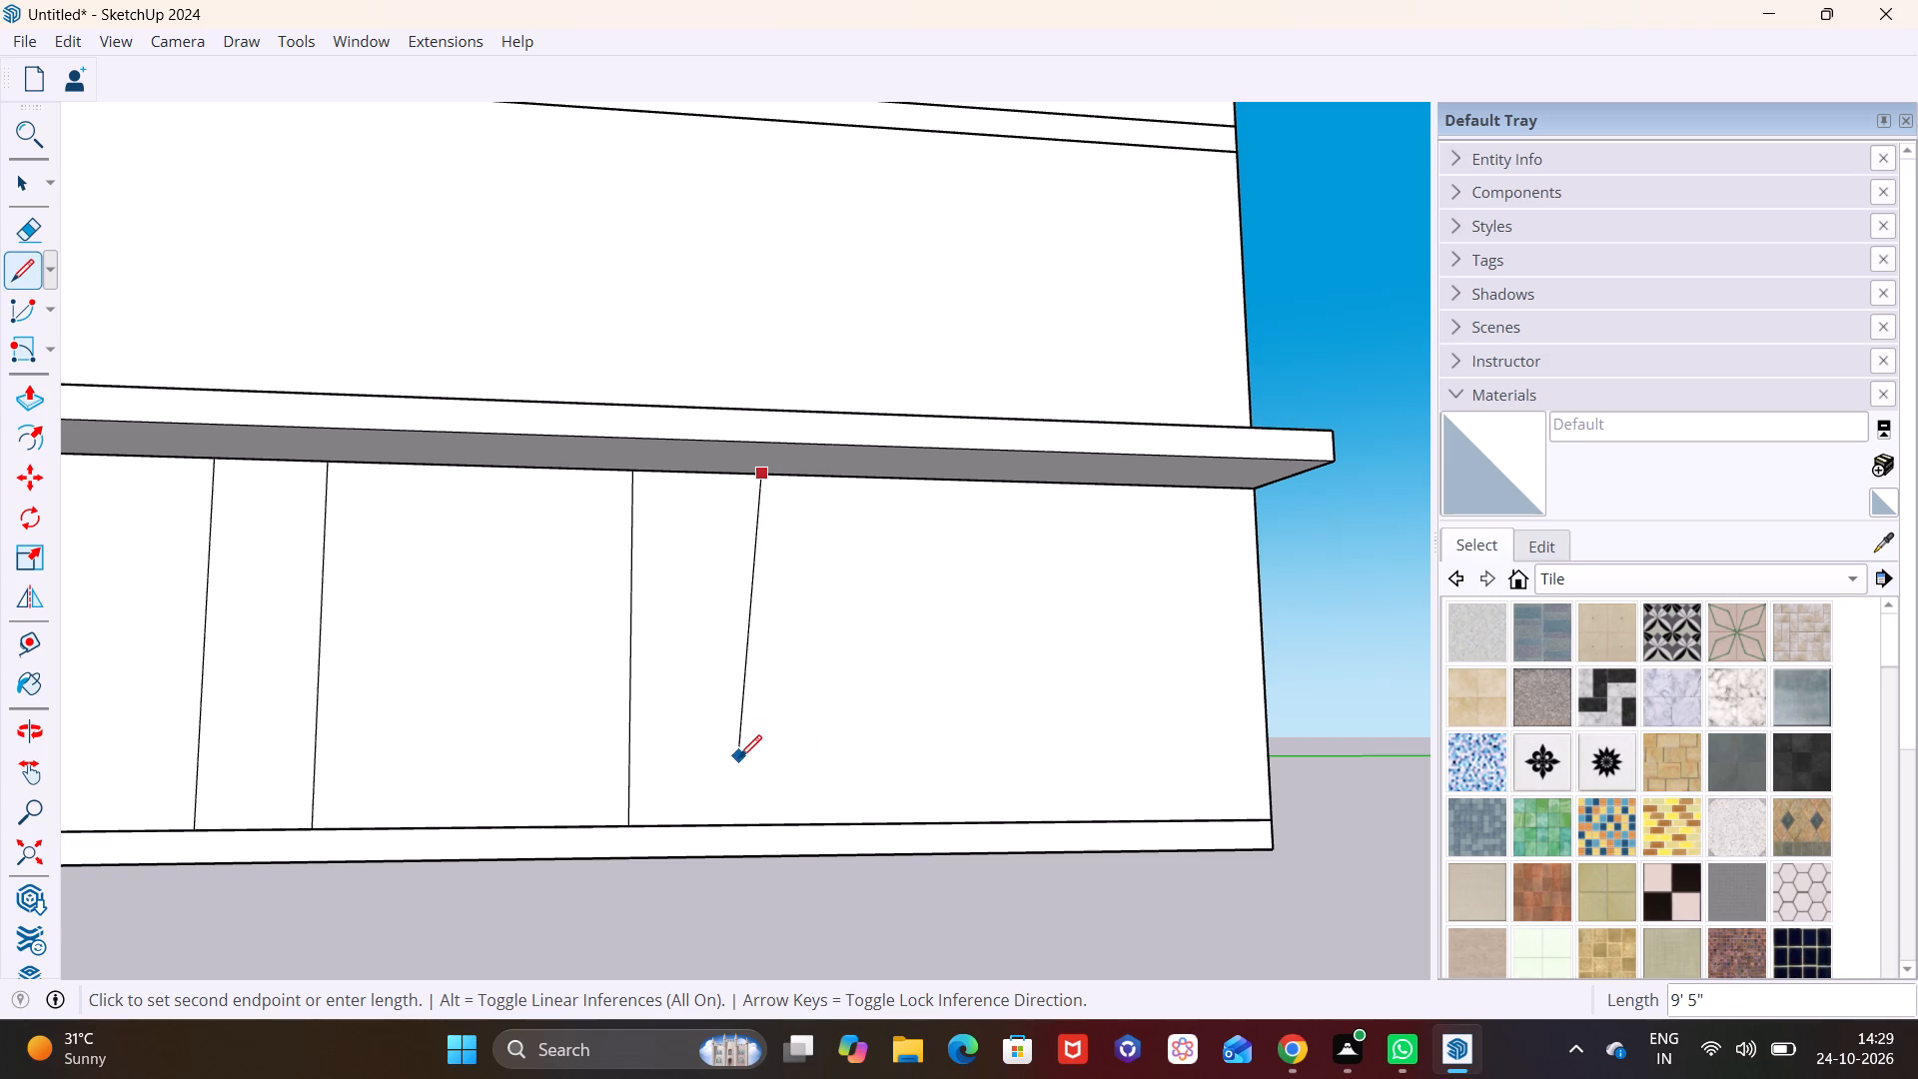
{"action": "left_click", "coordinate": [766, 824]}
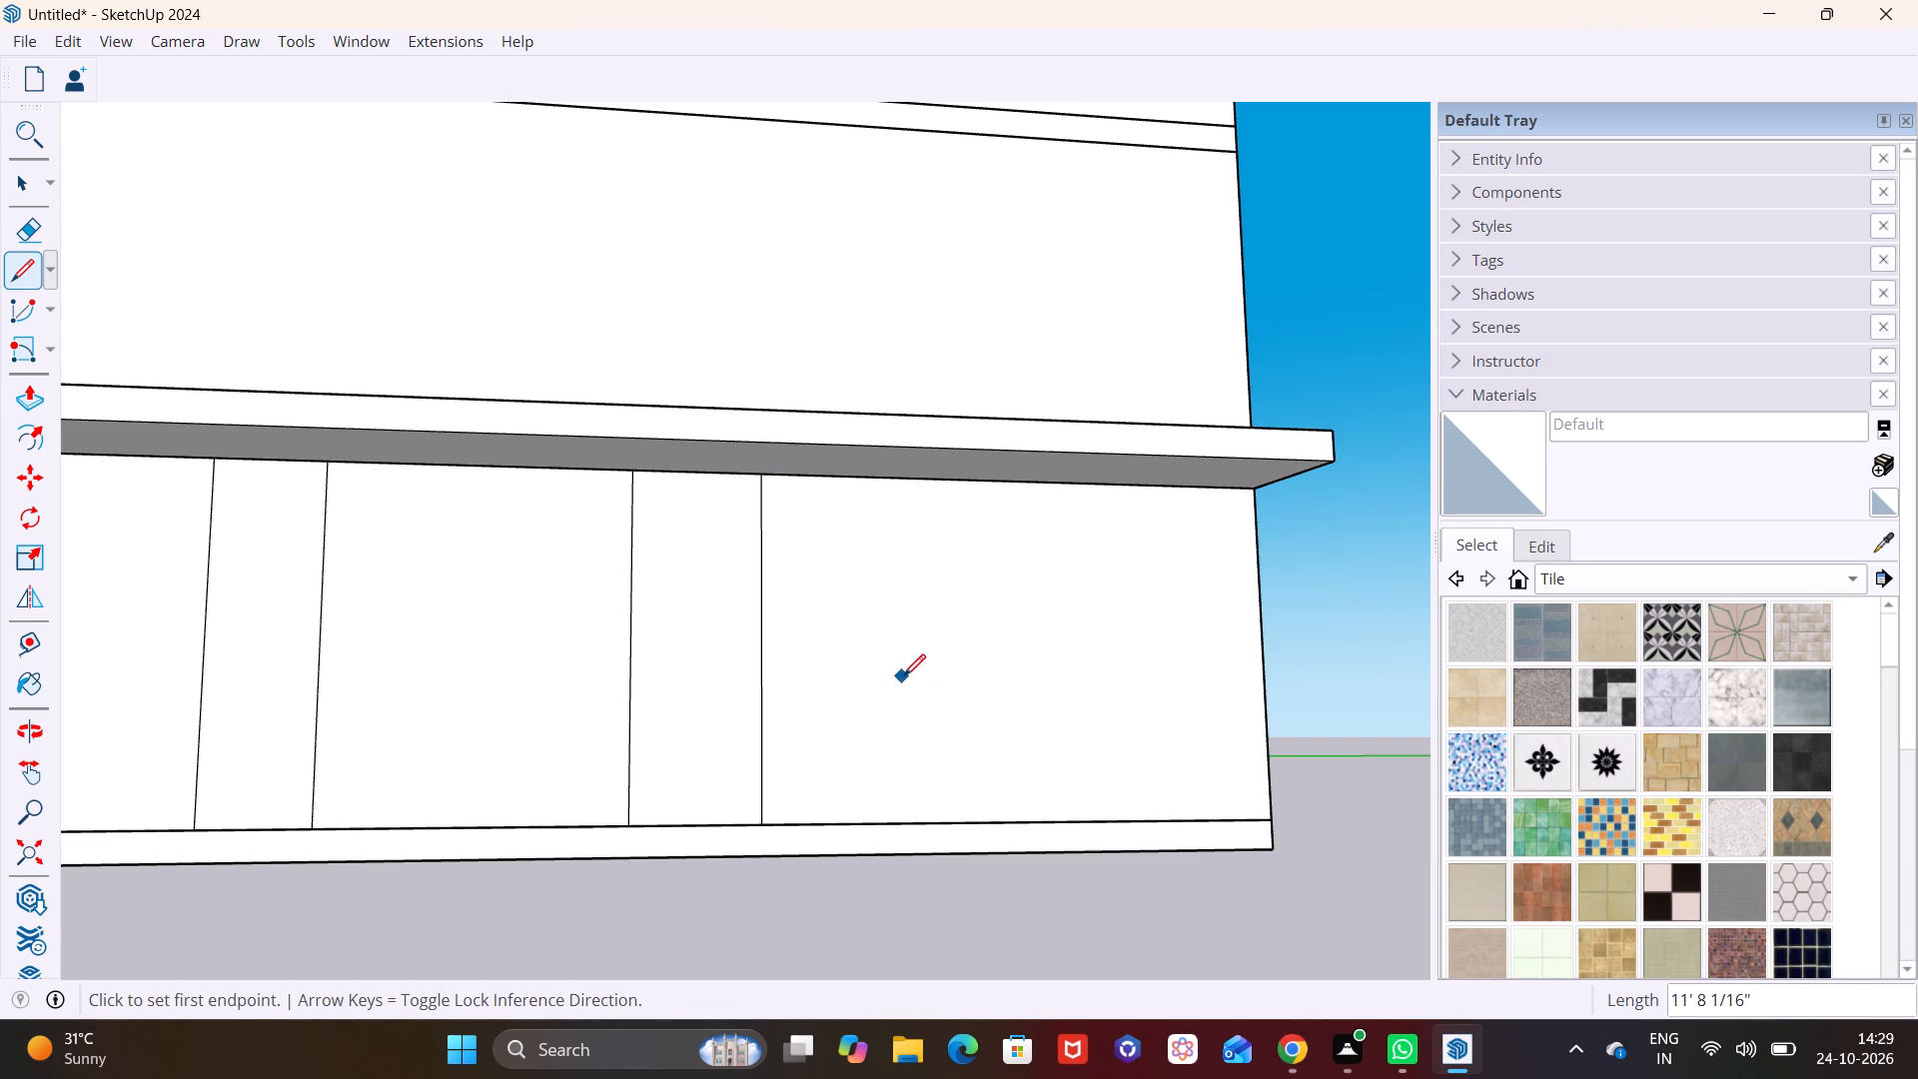
{"action": "left_click", "coordinate": [1051, 490]}
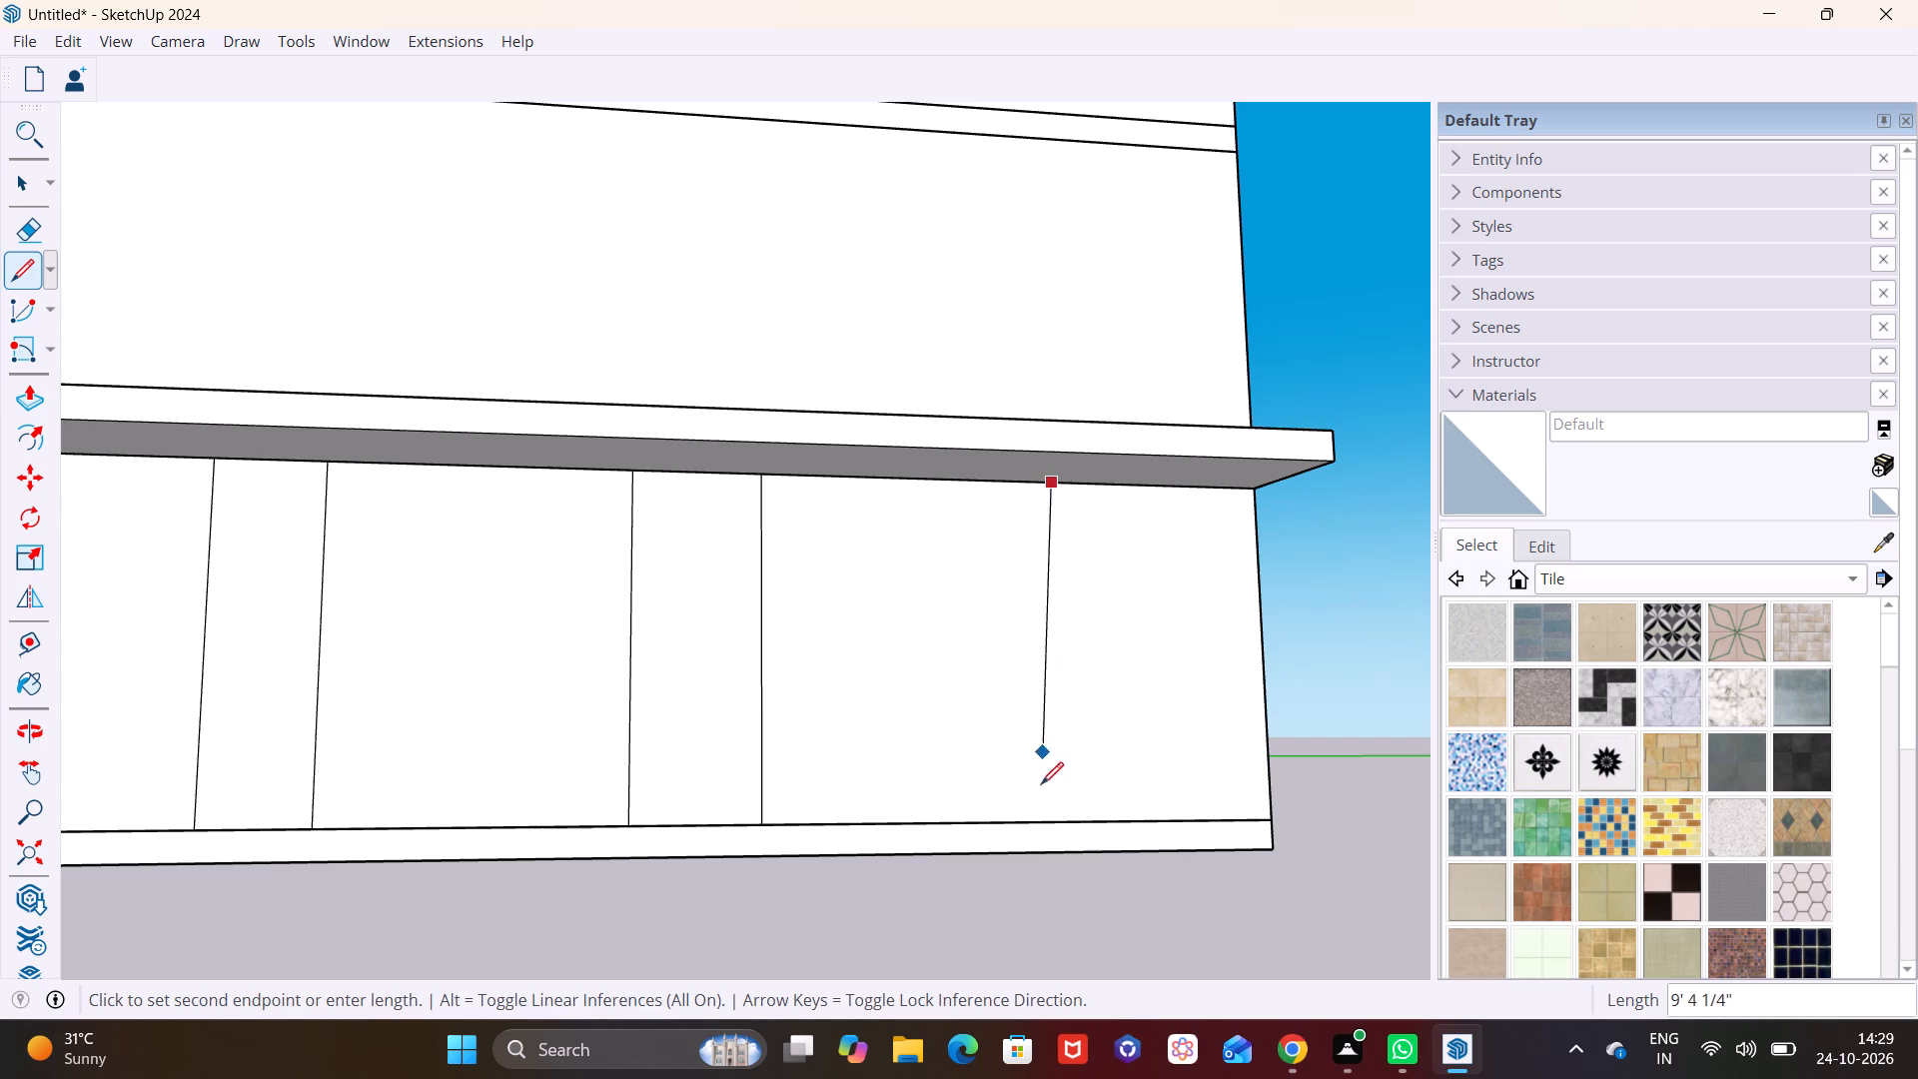
{"action": "left_click", "coordinate": [1051, 822]}
{"action": "key", "text": "space"}
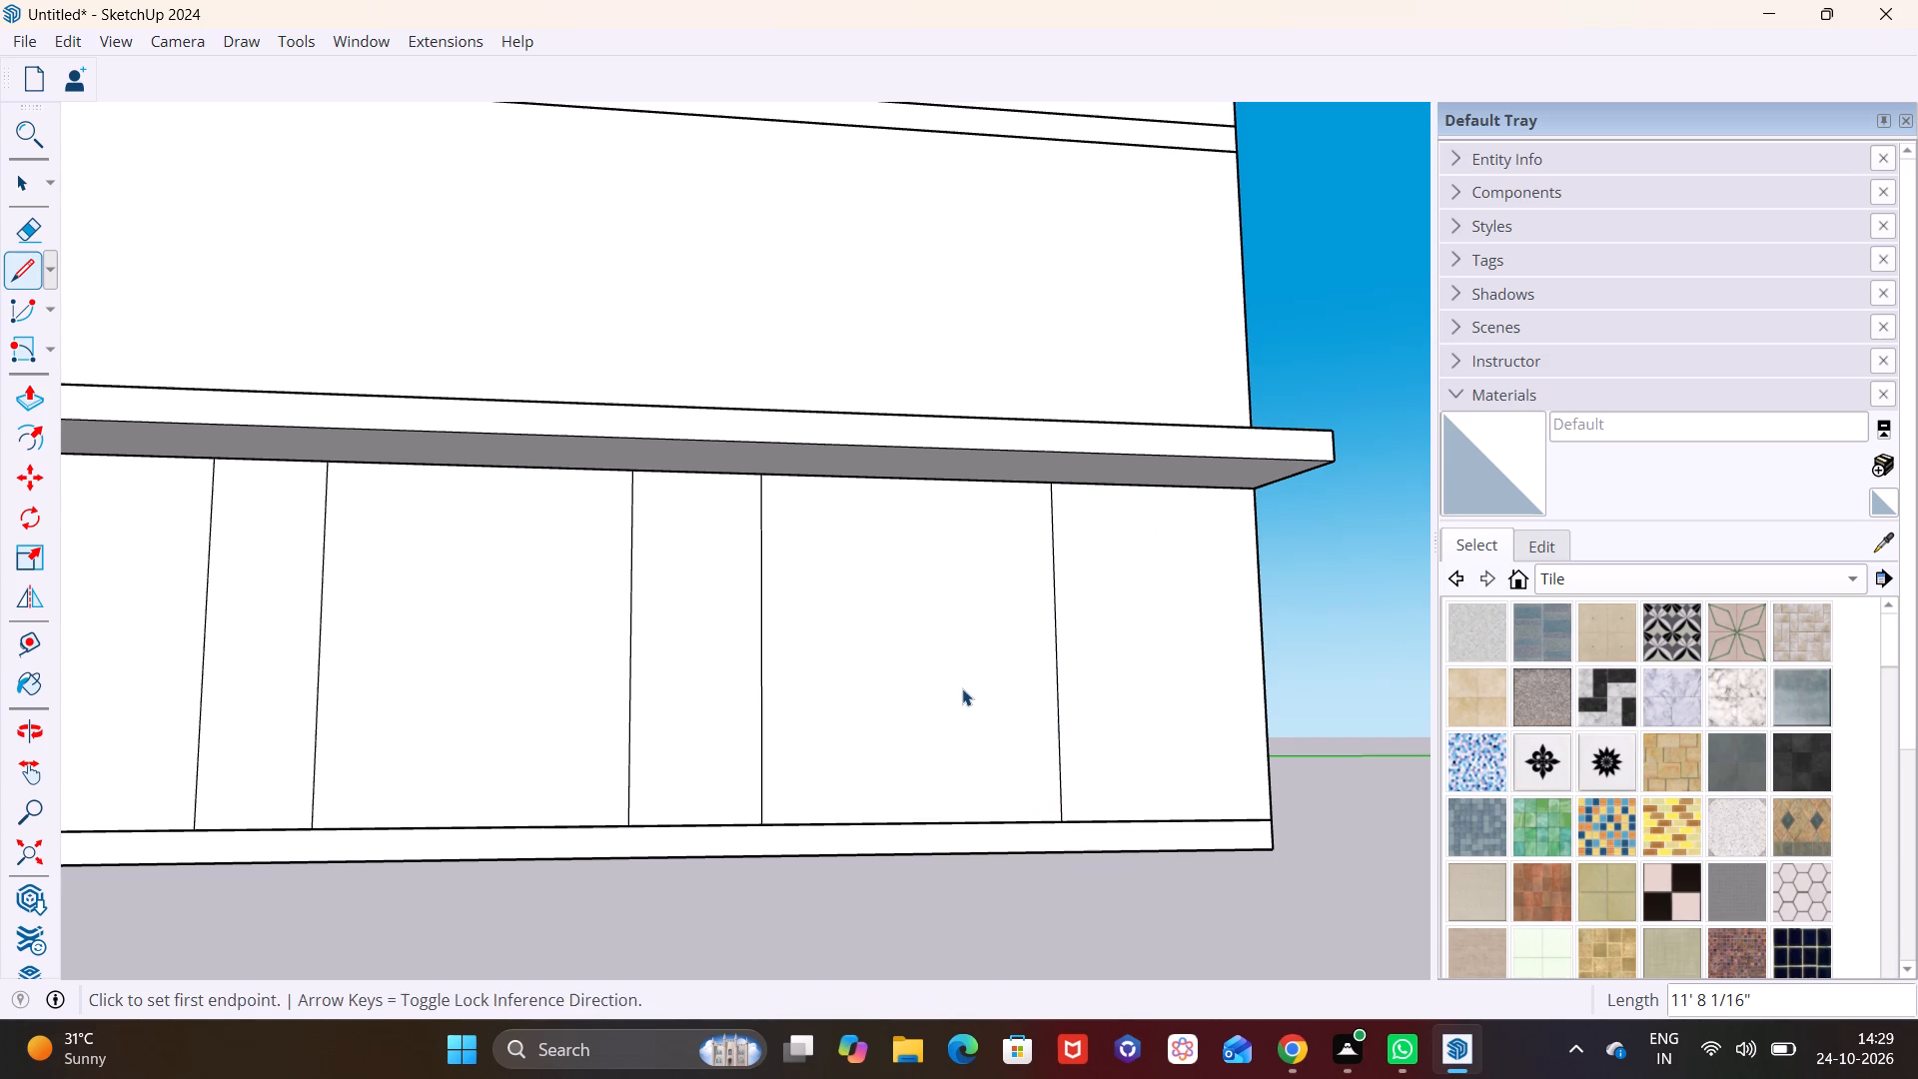
Examine the spacing of the vertical dividing lines across the whole ground-floor wall.
{"action": "scroll", "coordinate": [966, 685], "scroll_direction": "down", "scroll_amount": 7}
{"action": "middle_click_drag", "start_coordinate": [974, 690], "coordinate": [977, 864]}
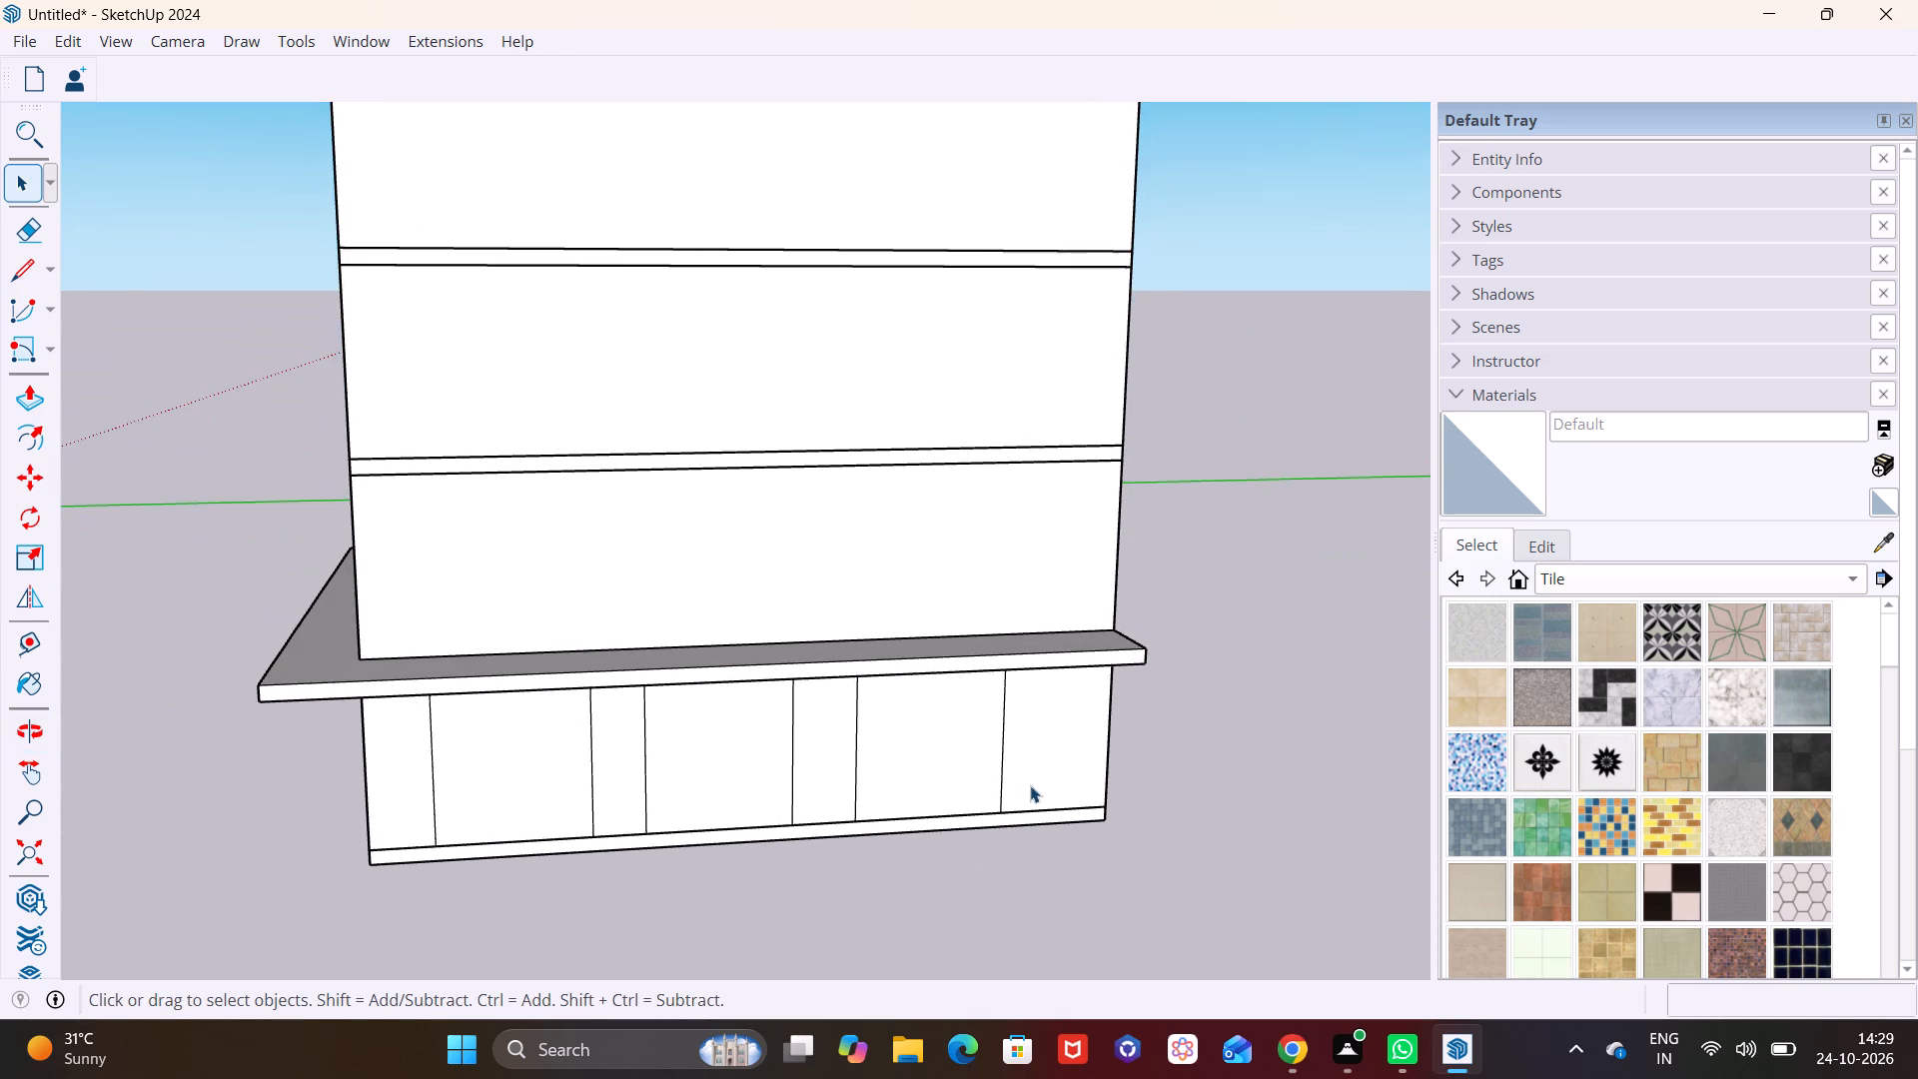
{"action": "scroll", "coordinate": [1032, 780], "scroll_direction": "up", "scroll_amount": 2}
{"action": "scroll", "coordinate": [896, 736], "scroll_direction": "up", "scroll_amount": 1}
{"action": "middle_click_drag", "start_coordinate": [898, 735], "coordinate": [1099, 718], "text": "shift"}
{"action": "middle_click_drag", "start_coordinate": [1086, 751], "coordinate": [1098, 765]}
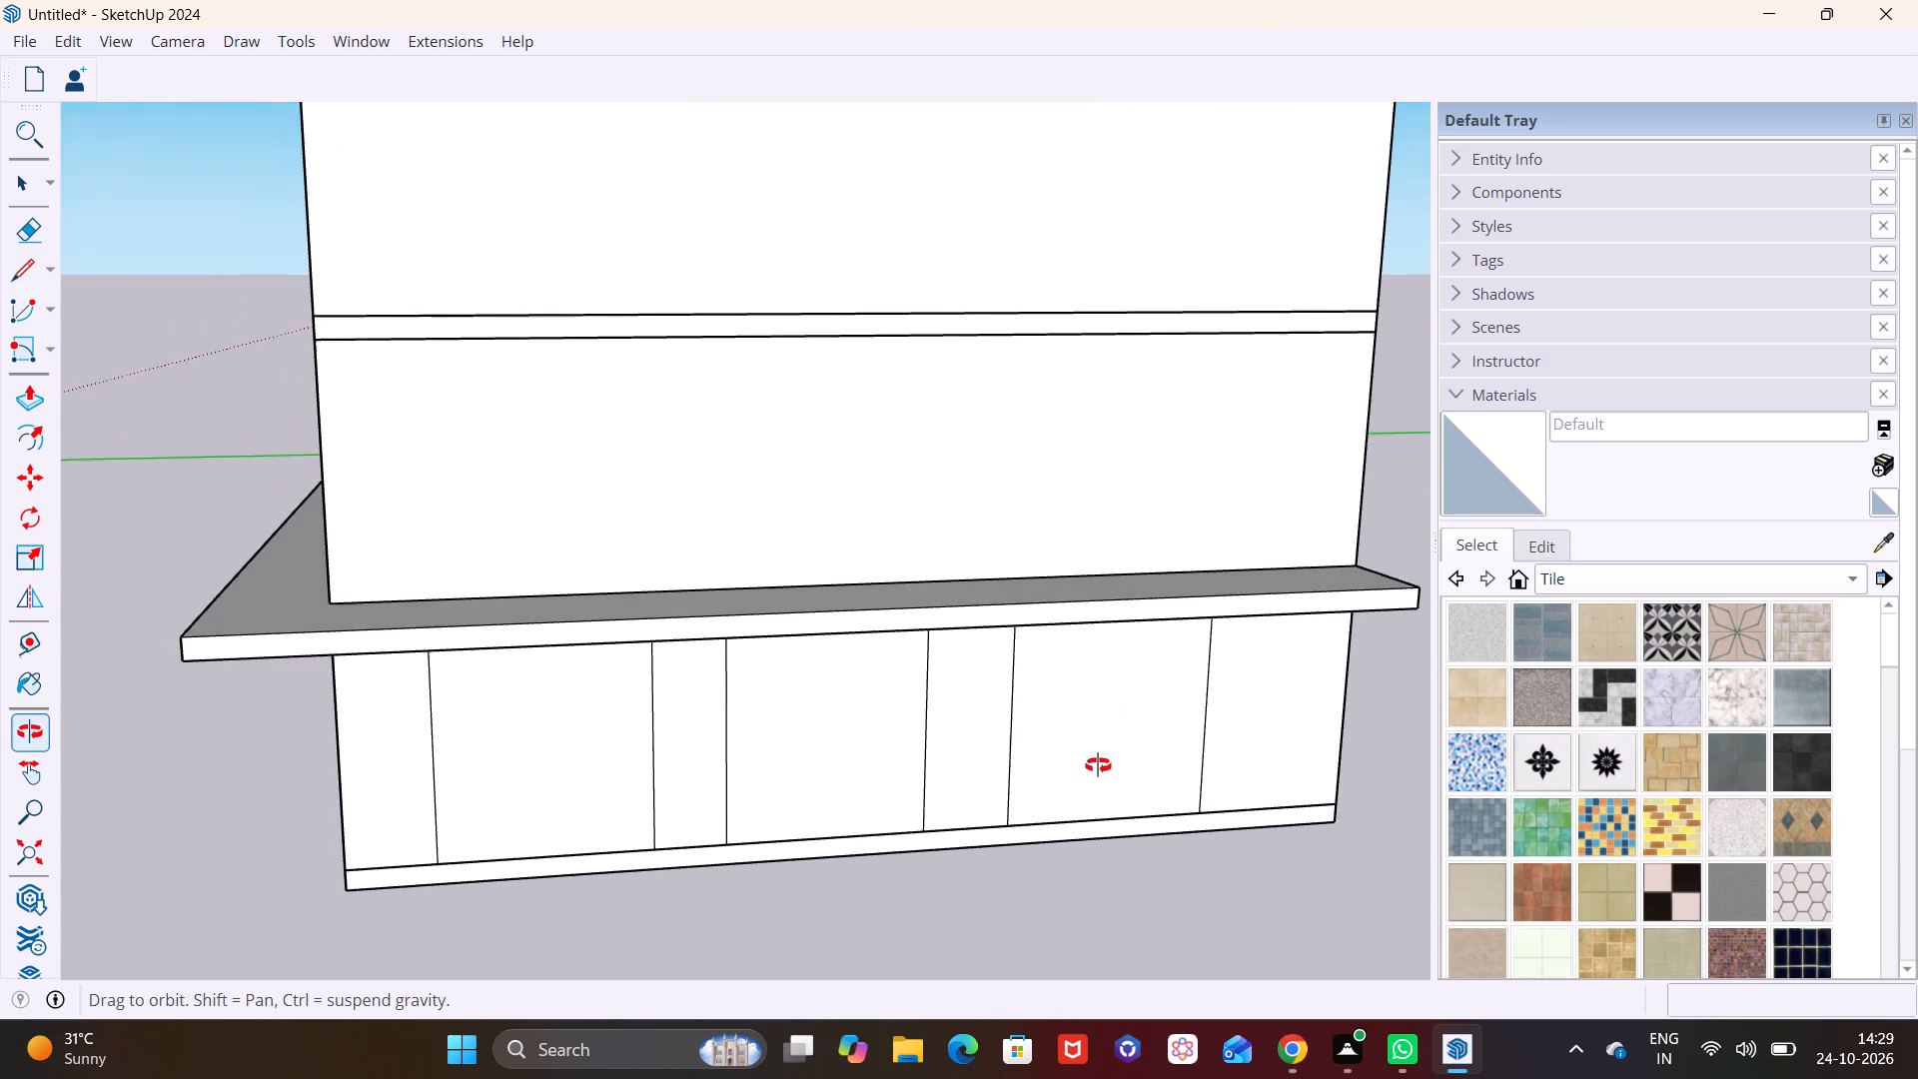
{"action": "middle_click_drag", "start_coordinate": [1098, 765], "coordinate": [1004, 701]}
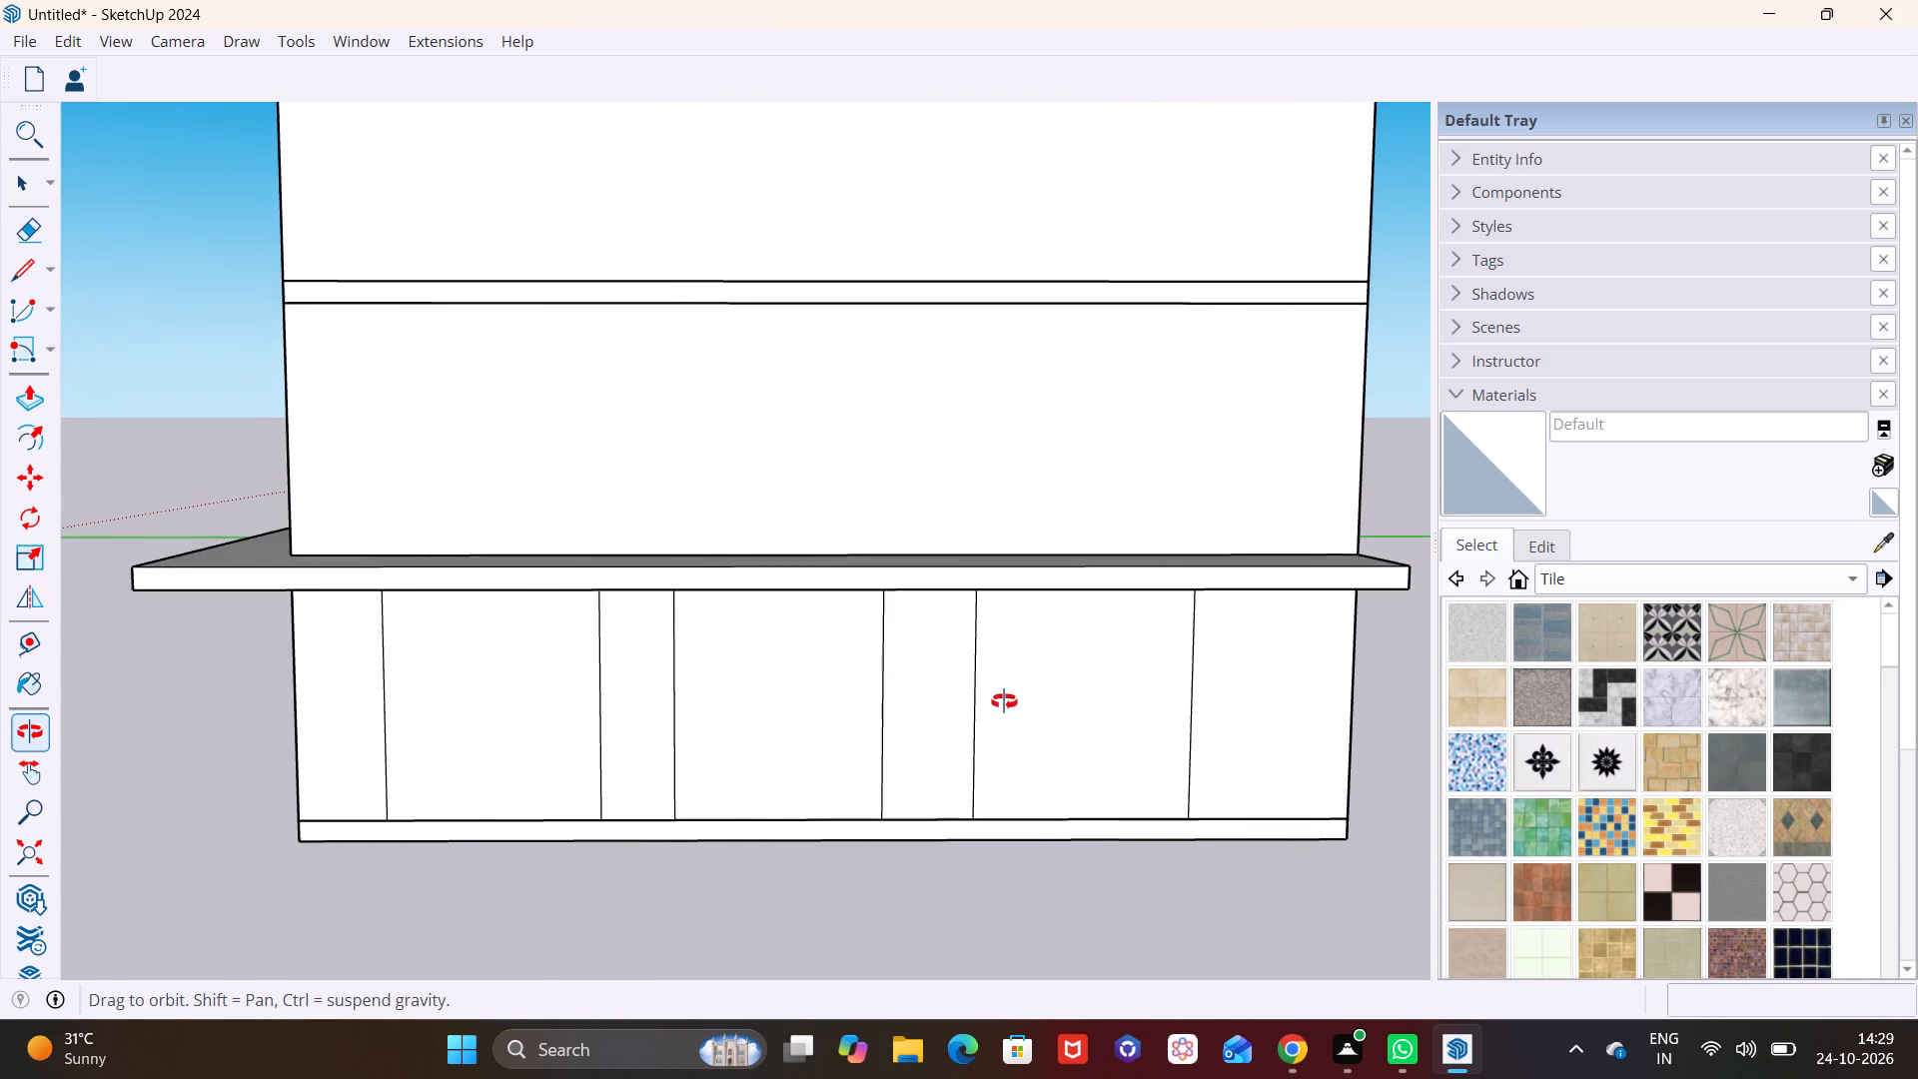
{"action": "middle_click_drag", "start_coordinate": [1004, 701], "coordinate": [1101, 669]}
{"action": "scroll", "coordinate": [1041, 676], "scroll_direction": "up", "scroll_amount": 2}
{"action": "scroll", "coordinate": [1039, 688], "scroll_direction": "down", "scroll_amount": 2}
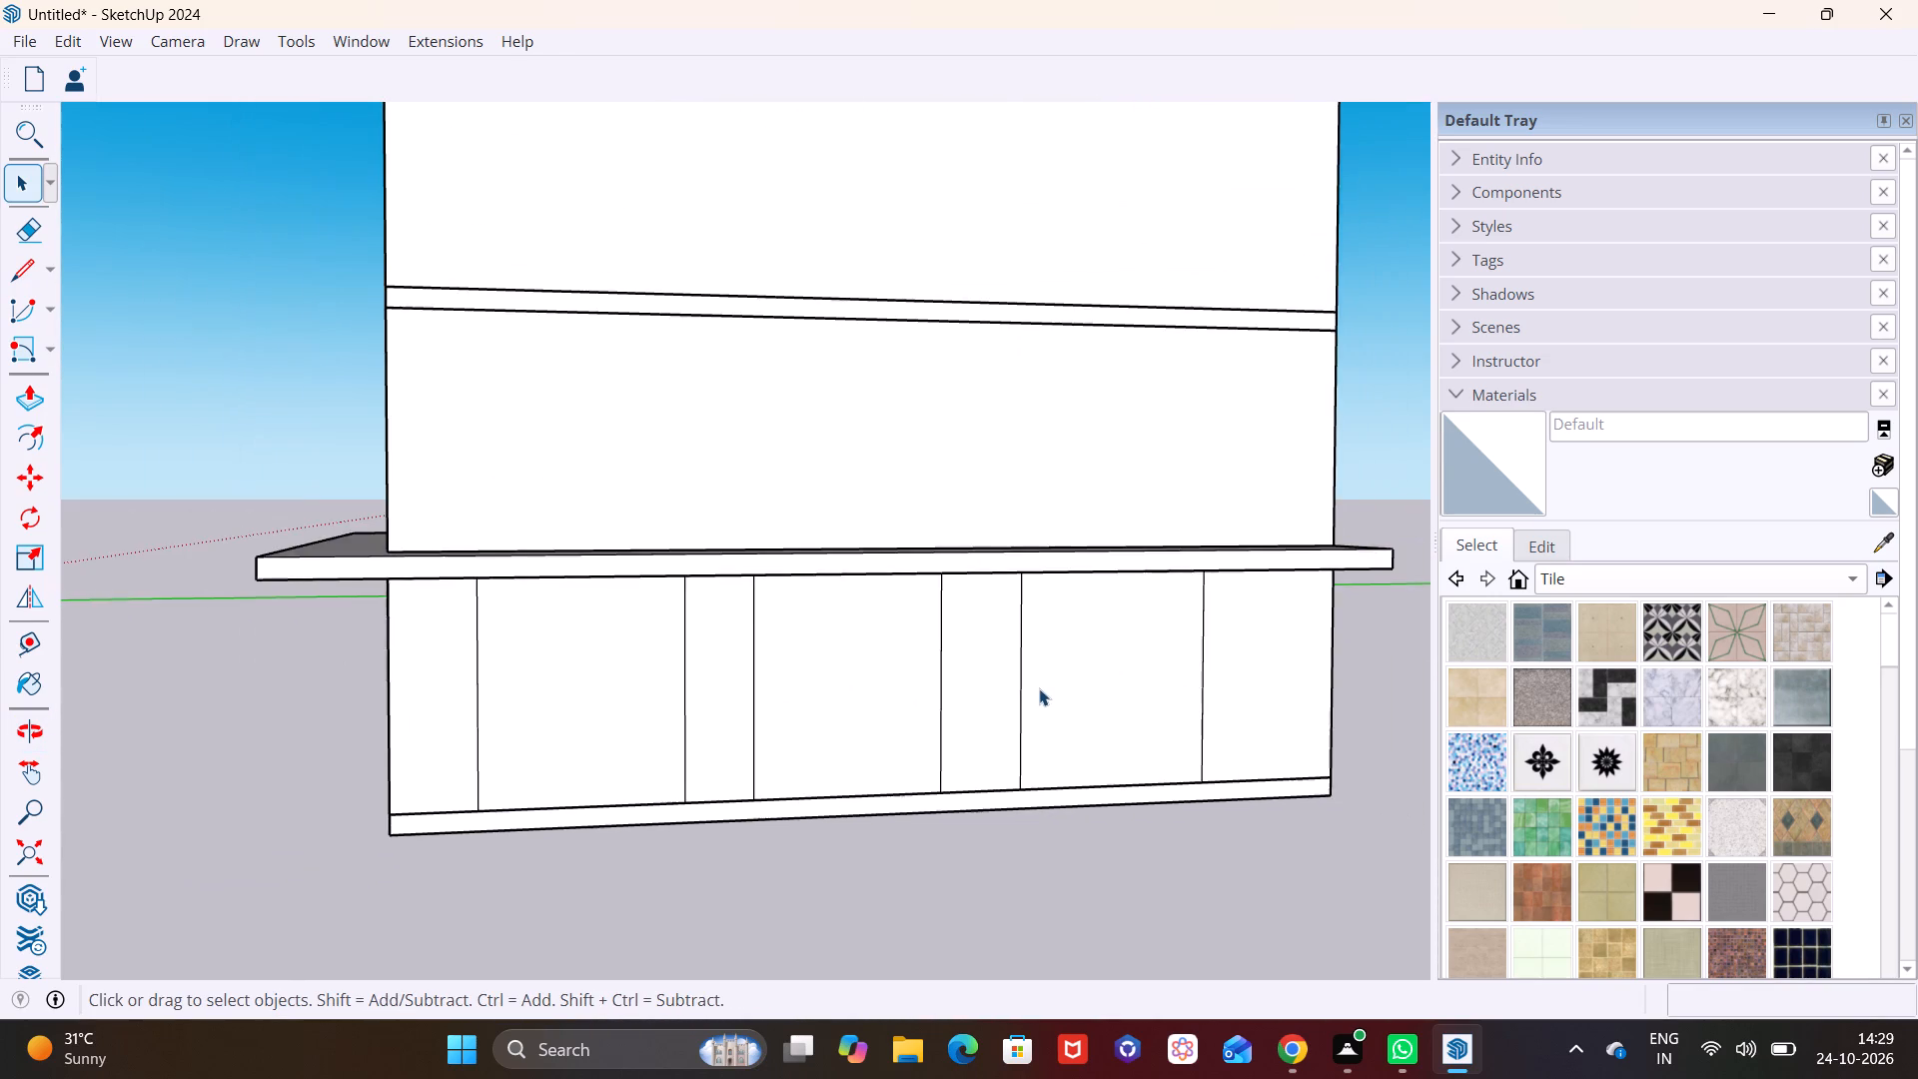
{"action": "scroll", "coordinate": [1039, 688], "scroll_direction": "down", "scroll_amount": 3}
{"action": "middle_click_drag", "start_coordinate": [946, 688], "coordinate": [860, 721], "text": "shift"}
{"action": "middle_click_drag", "start_coordinate": [1000, 735], "coordinate": [1032, 654]}
{"action": "middle_click_drag", "start_coordinate": [951, 706], "coordinate": [970, 762]}
{"action": "scroll", "coordinate": [959, 707], "scroll_direction": "up", "scroll_amount": 1}
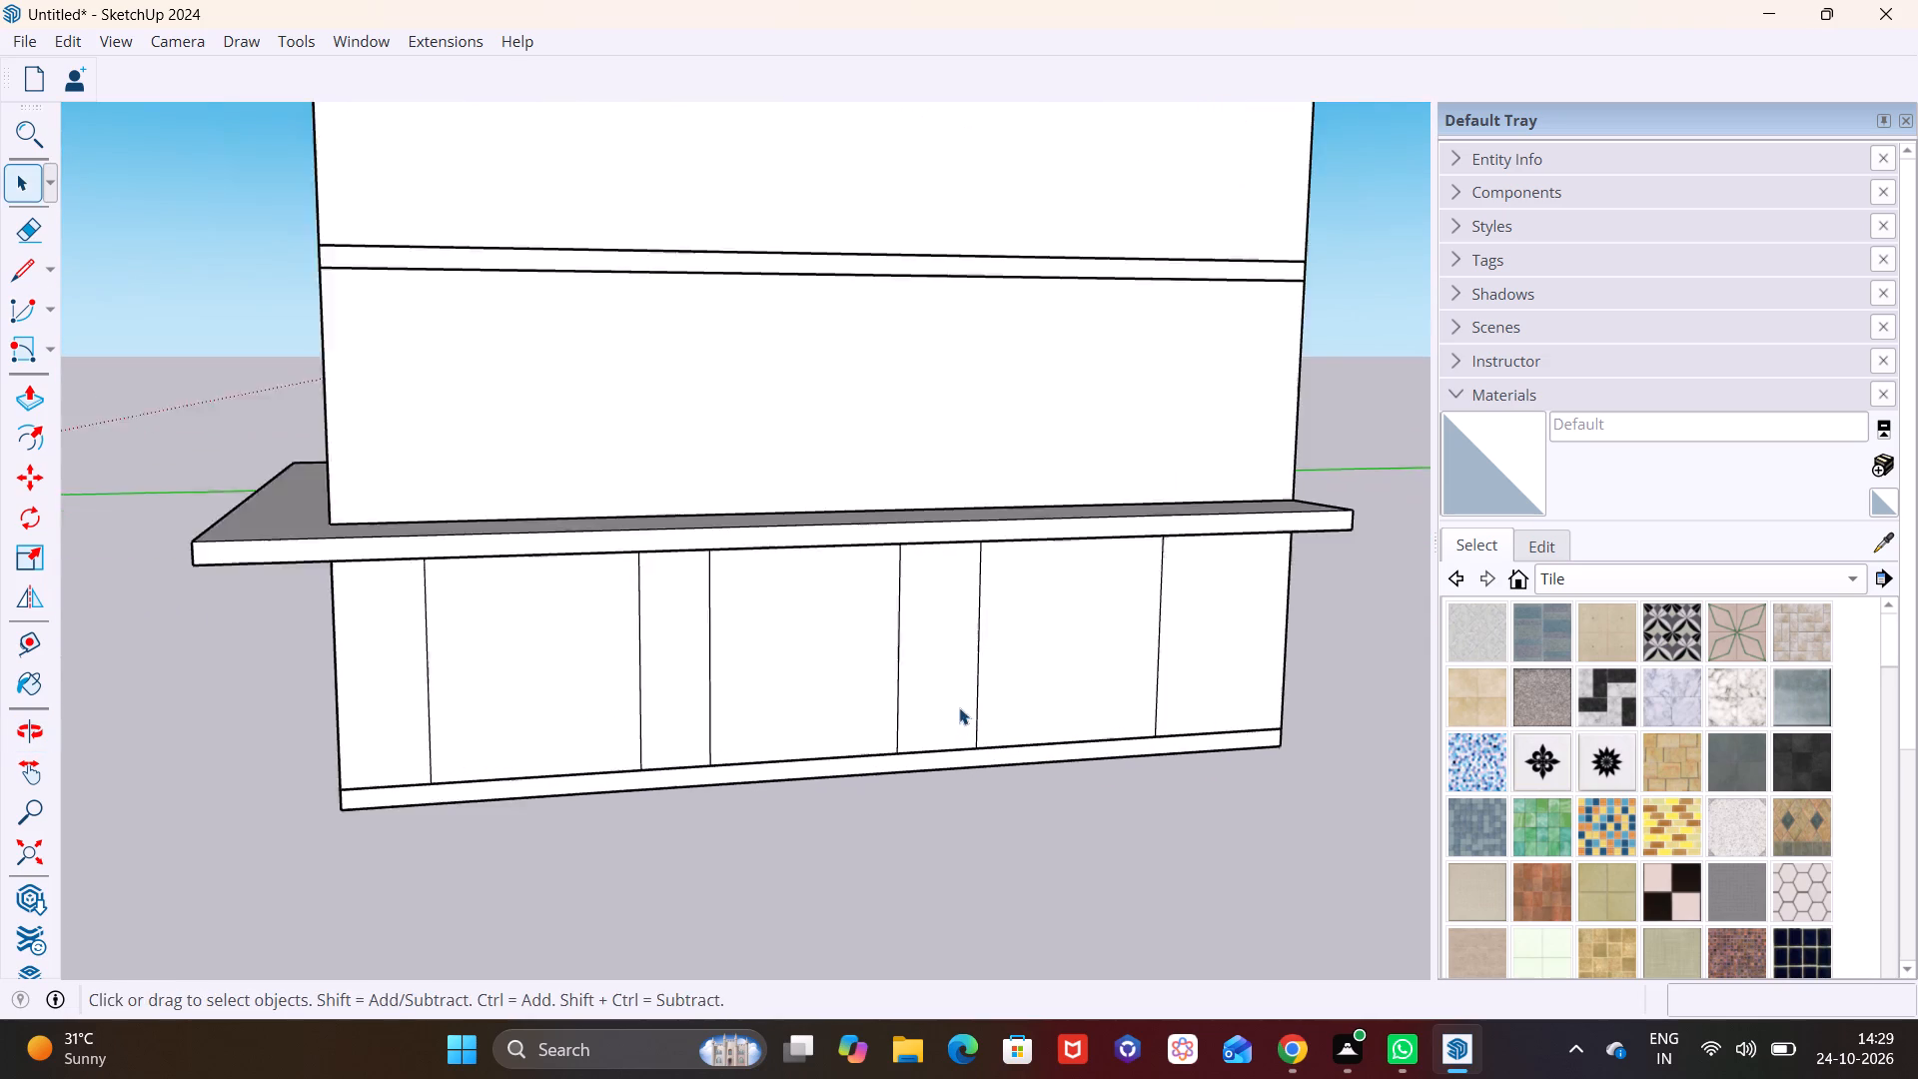
{"action": "scroll", "coordinate": [959, 707], "scroll_direction": "up", "scroll_amount": 3}
{"action": "middle_click_drag", "start_coordinate": [949, 693], "coordinate": [961, 619]}
{"action": "scroll", "coordinate": [961, 619], "scroll_direction": "down", "scroll_amount": 2}
{"action": "middle_click_drag", "start_coordinate": [942, 650], "coordinate": [947, 725], "text": "shift"}
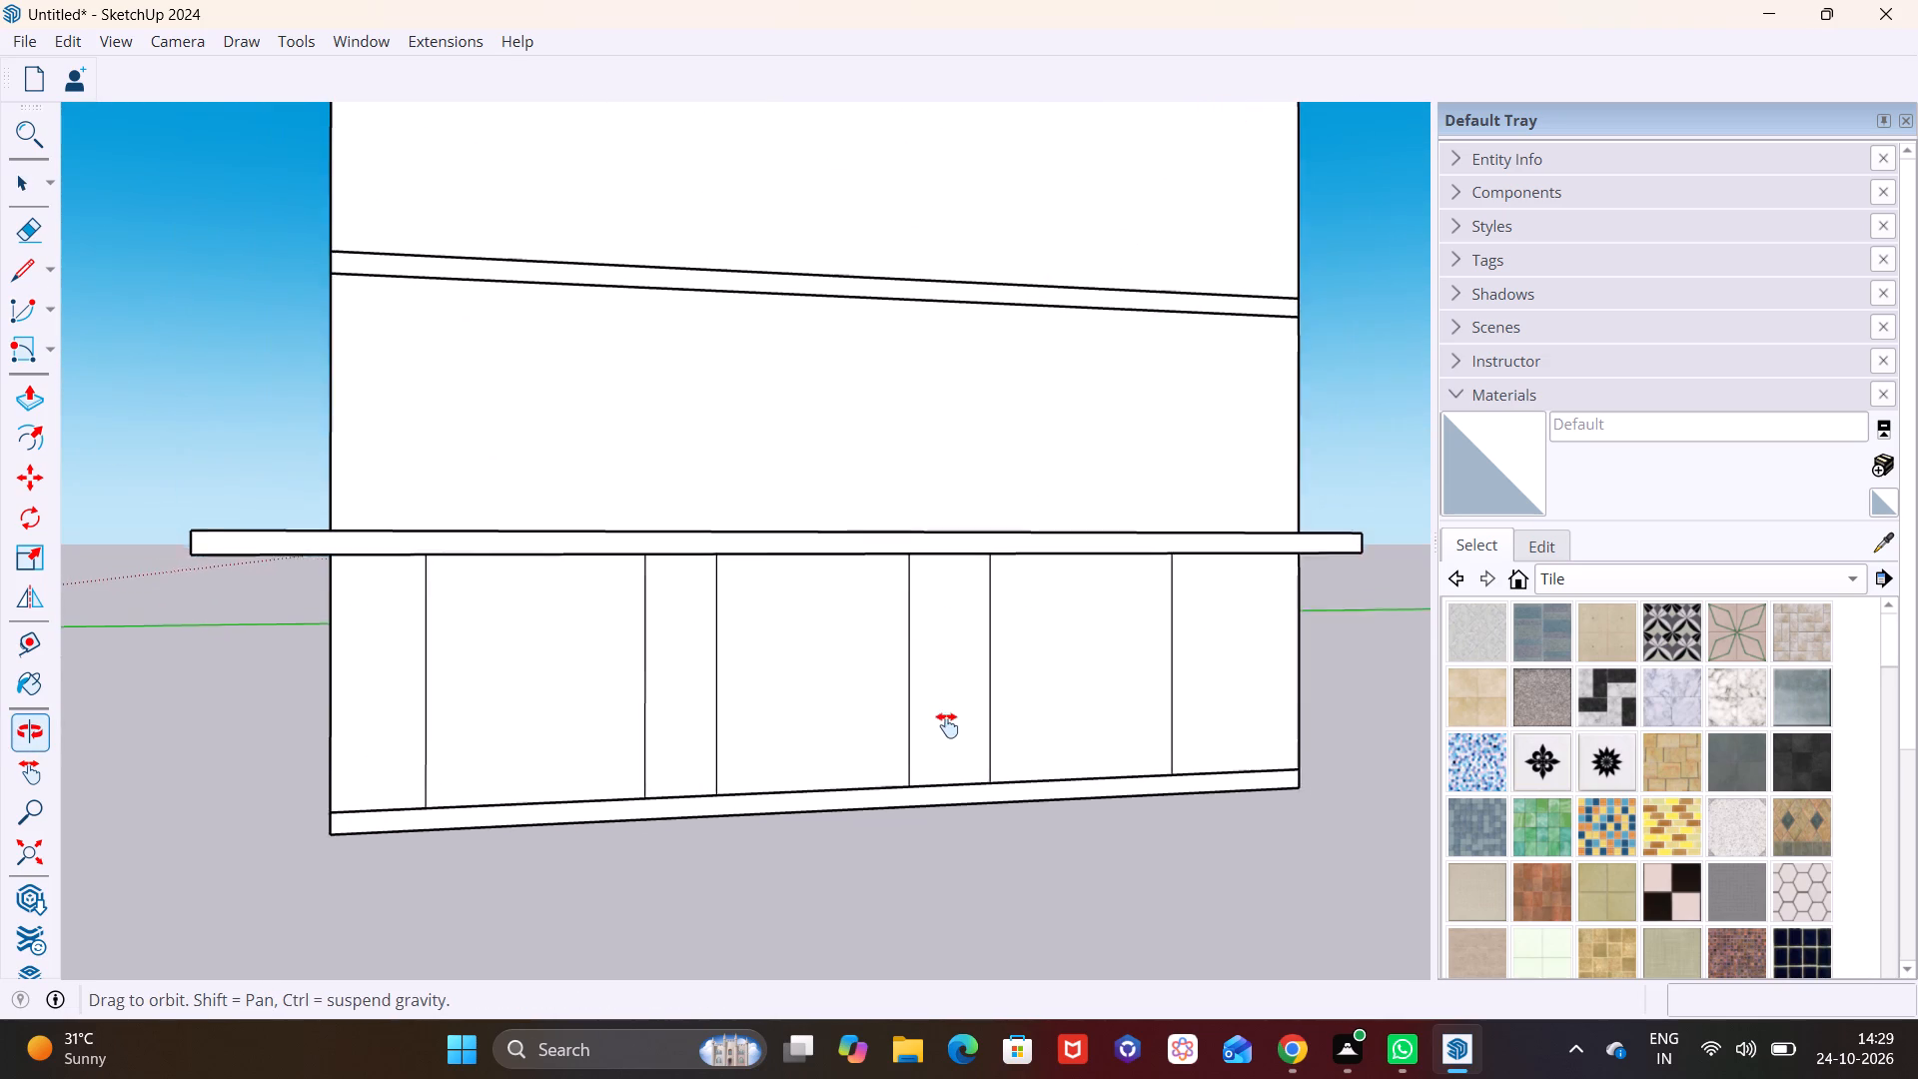
{"action": "middle_click_drag", "start_coordinate": [947, 725], "coordinate": [912, 759], "text": "shift"}
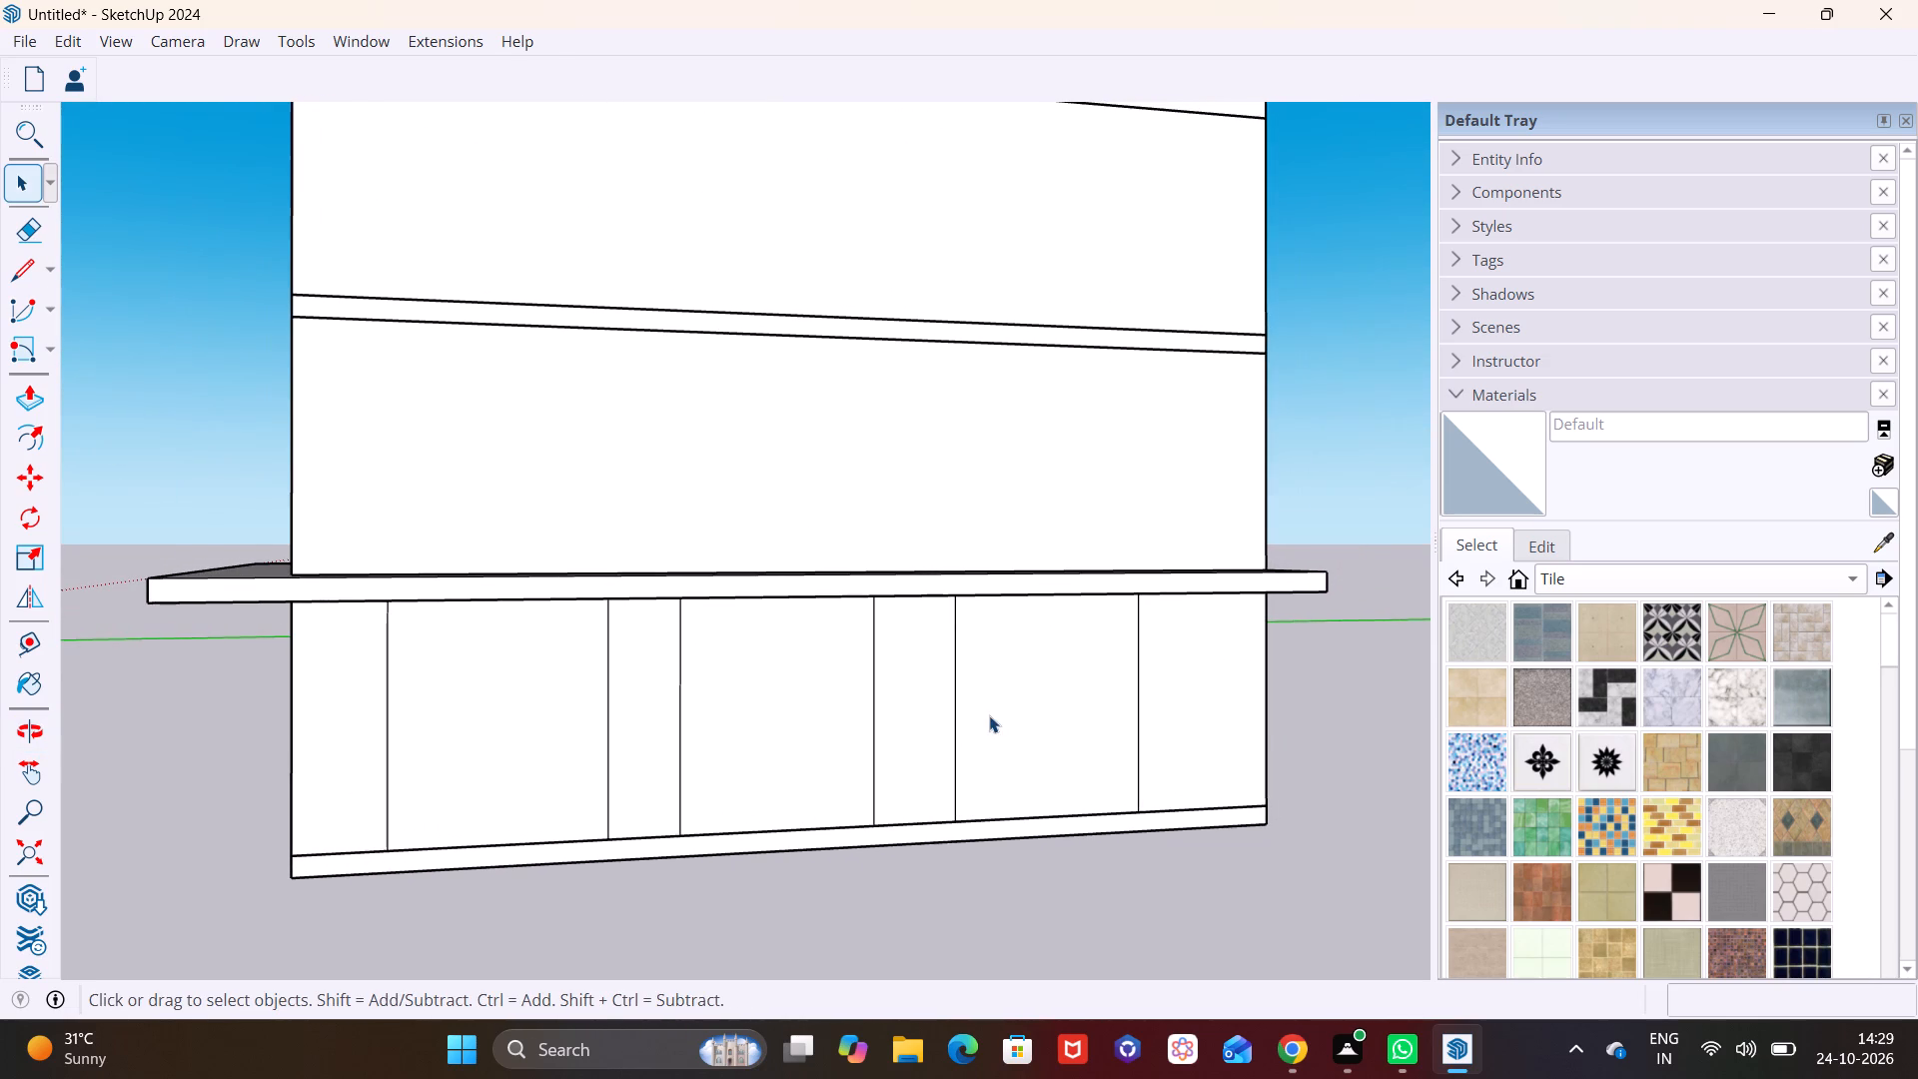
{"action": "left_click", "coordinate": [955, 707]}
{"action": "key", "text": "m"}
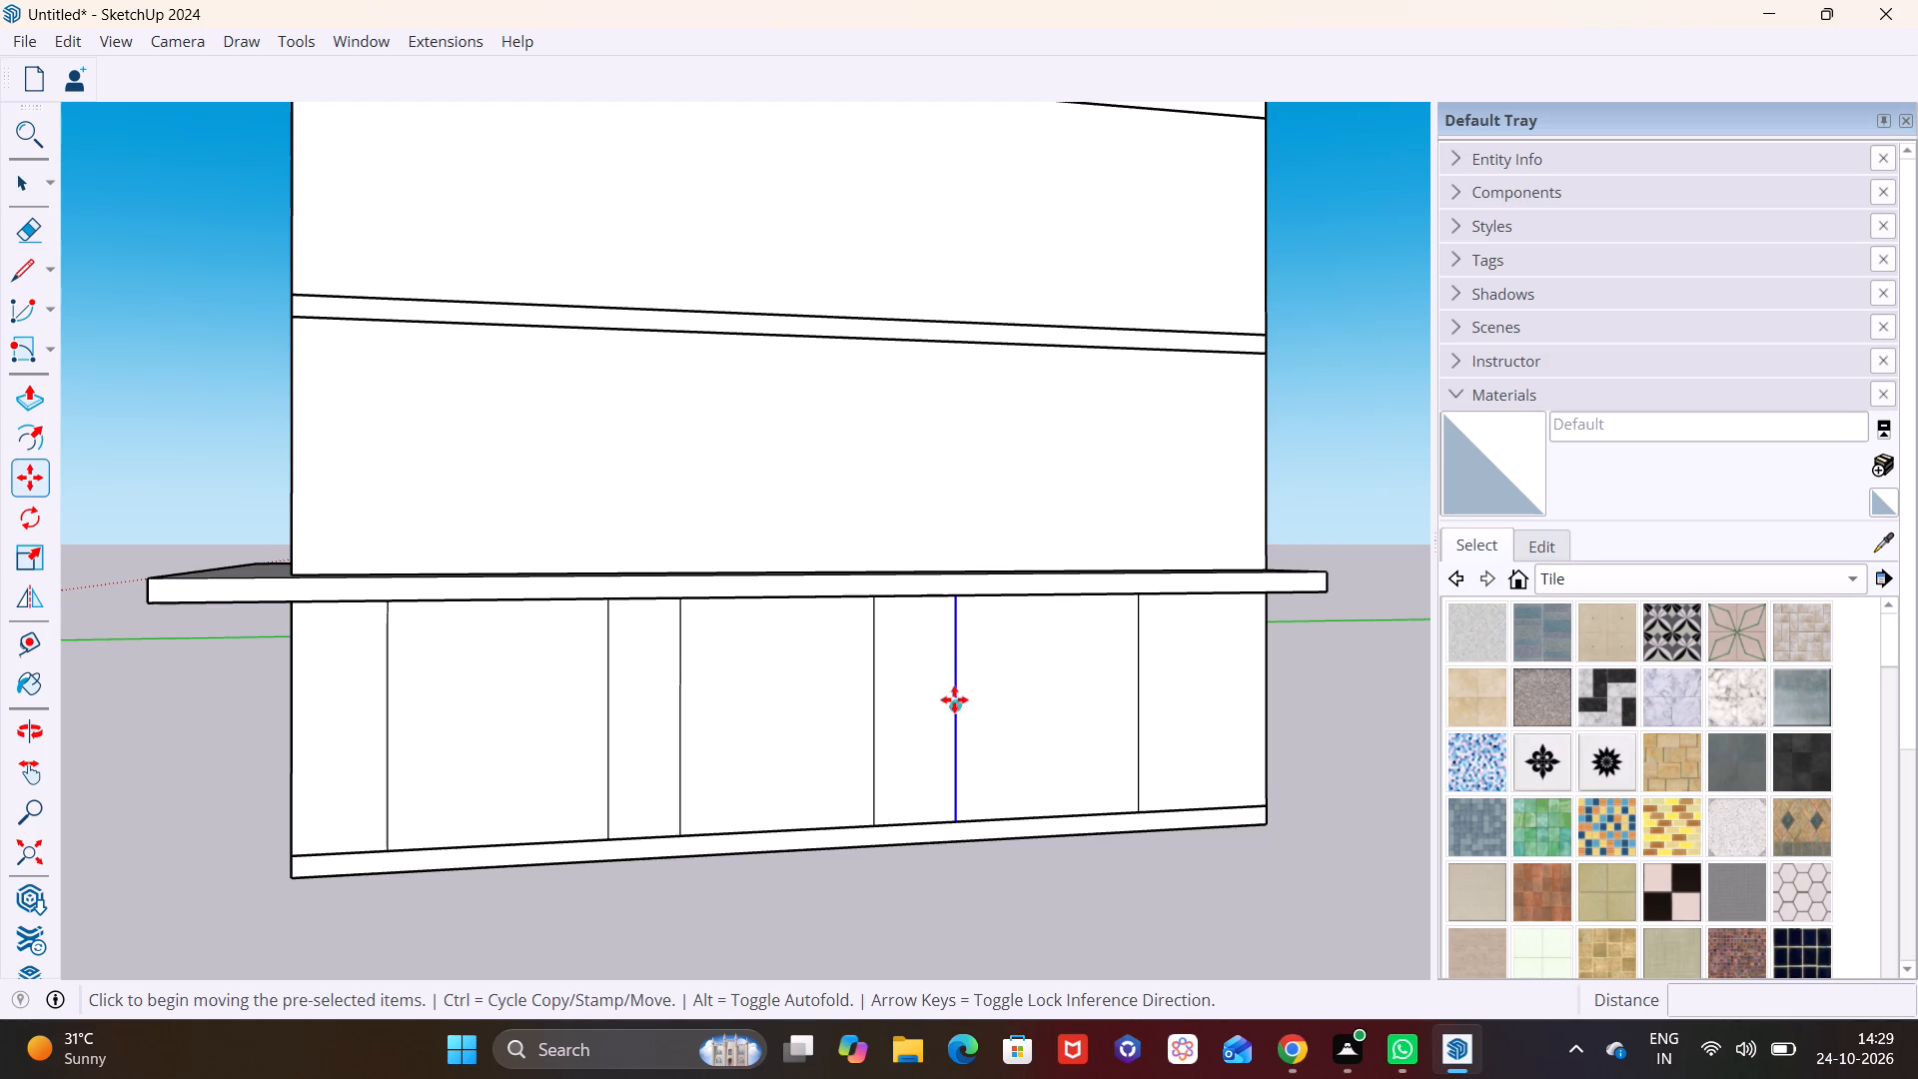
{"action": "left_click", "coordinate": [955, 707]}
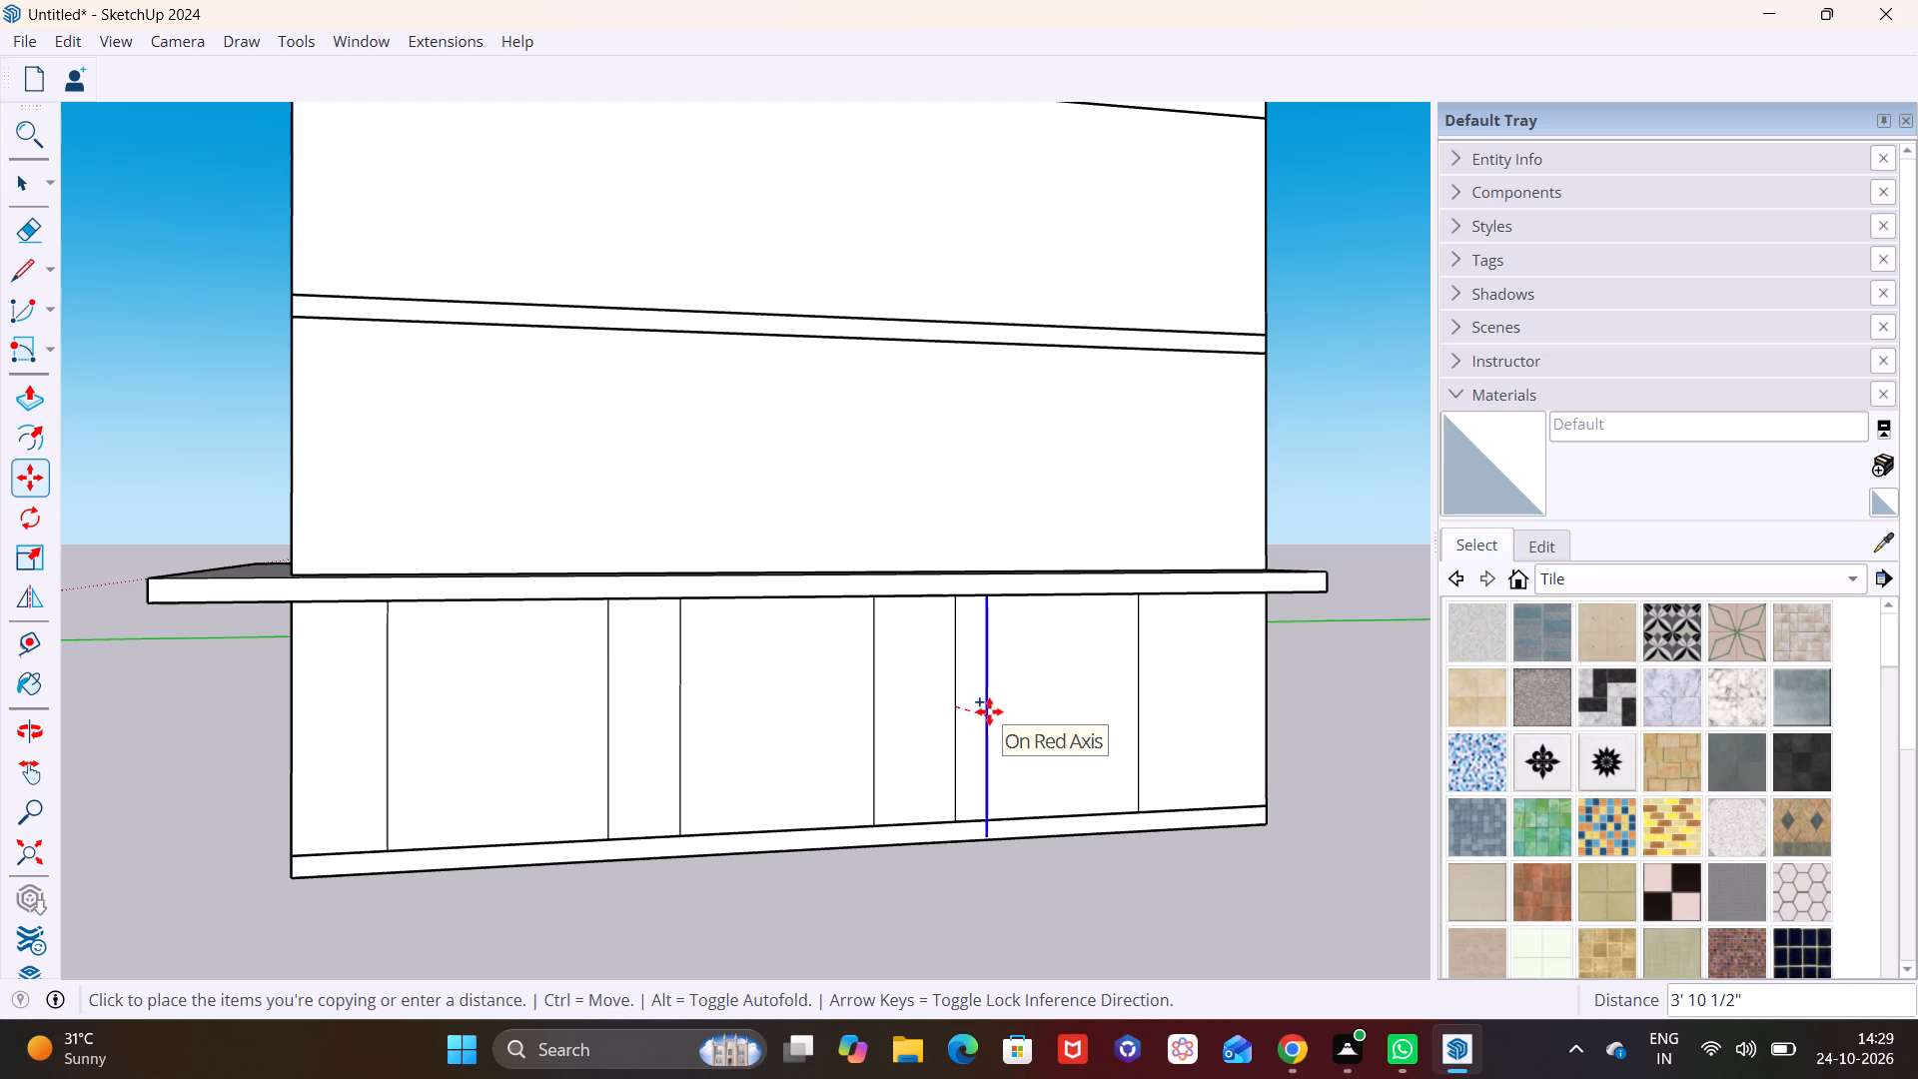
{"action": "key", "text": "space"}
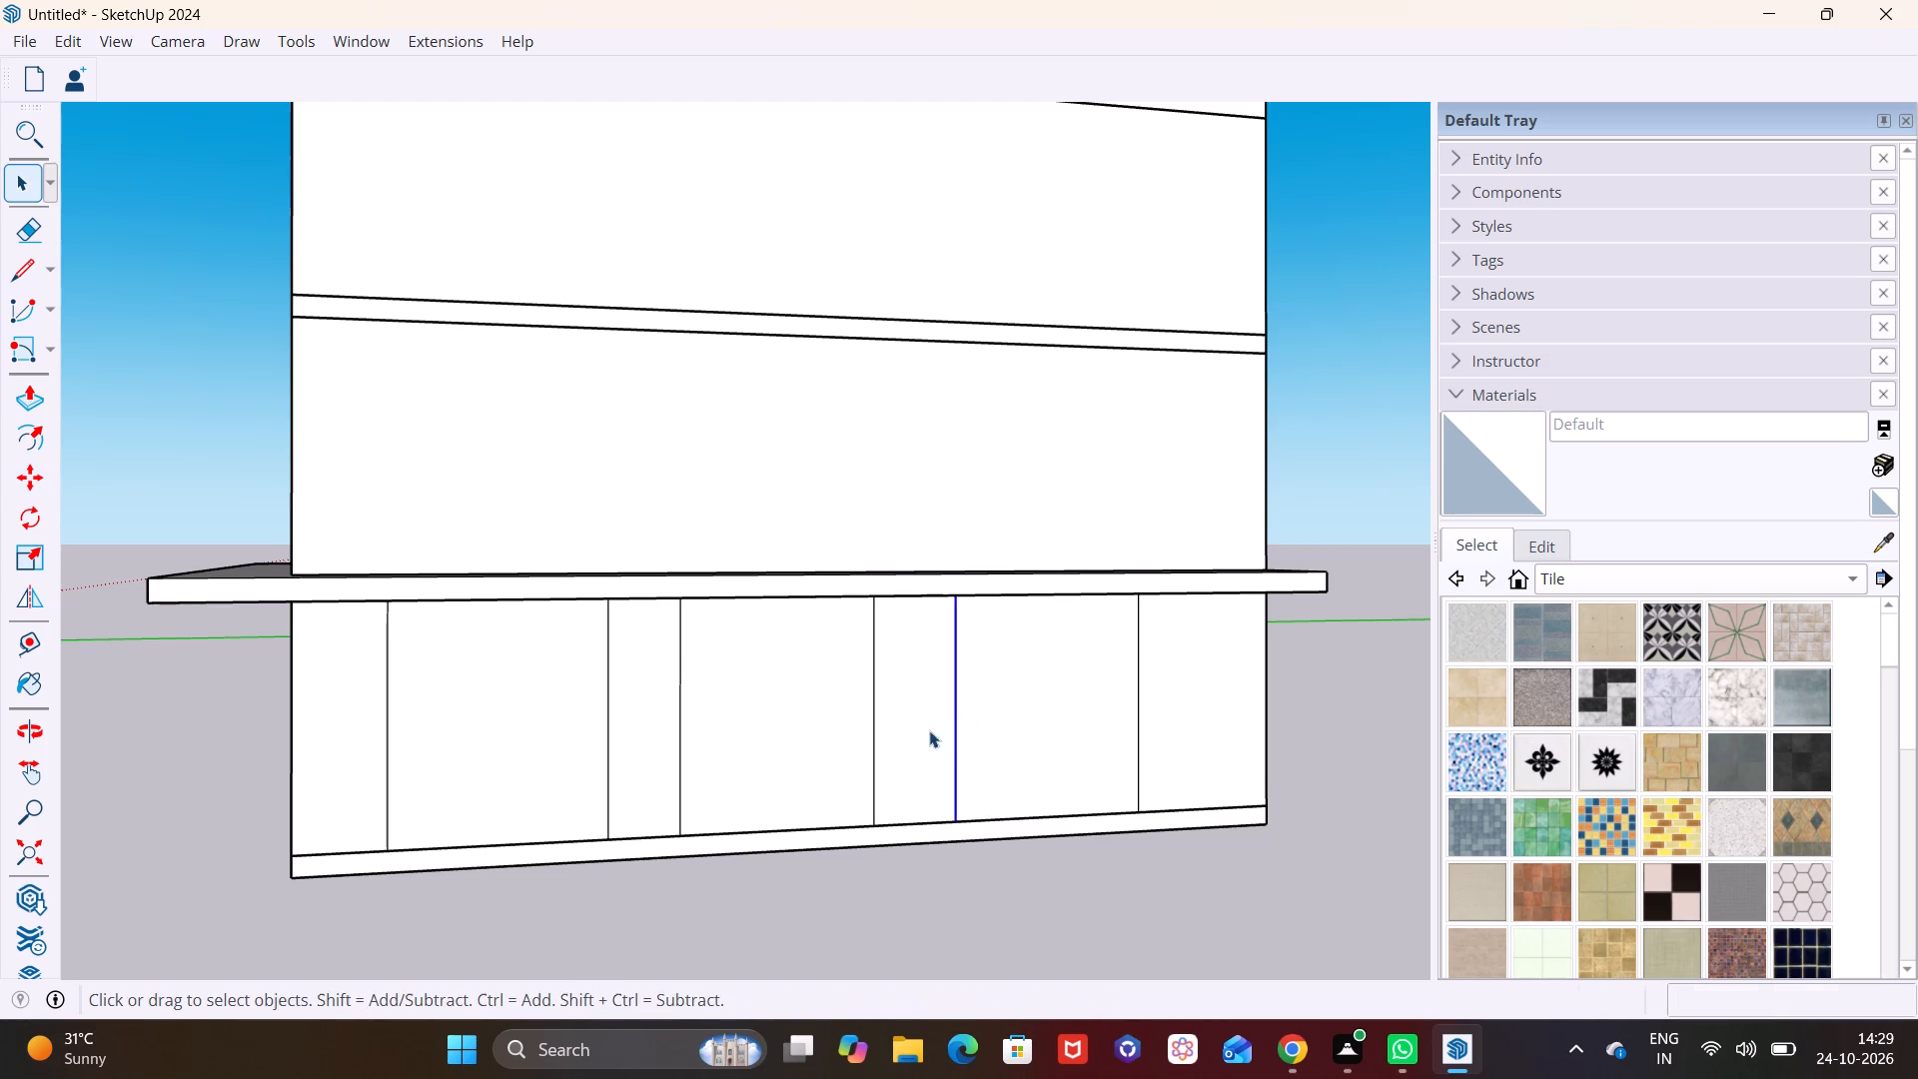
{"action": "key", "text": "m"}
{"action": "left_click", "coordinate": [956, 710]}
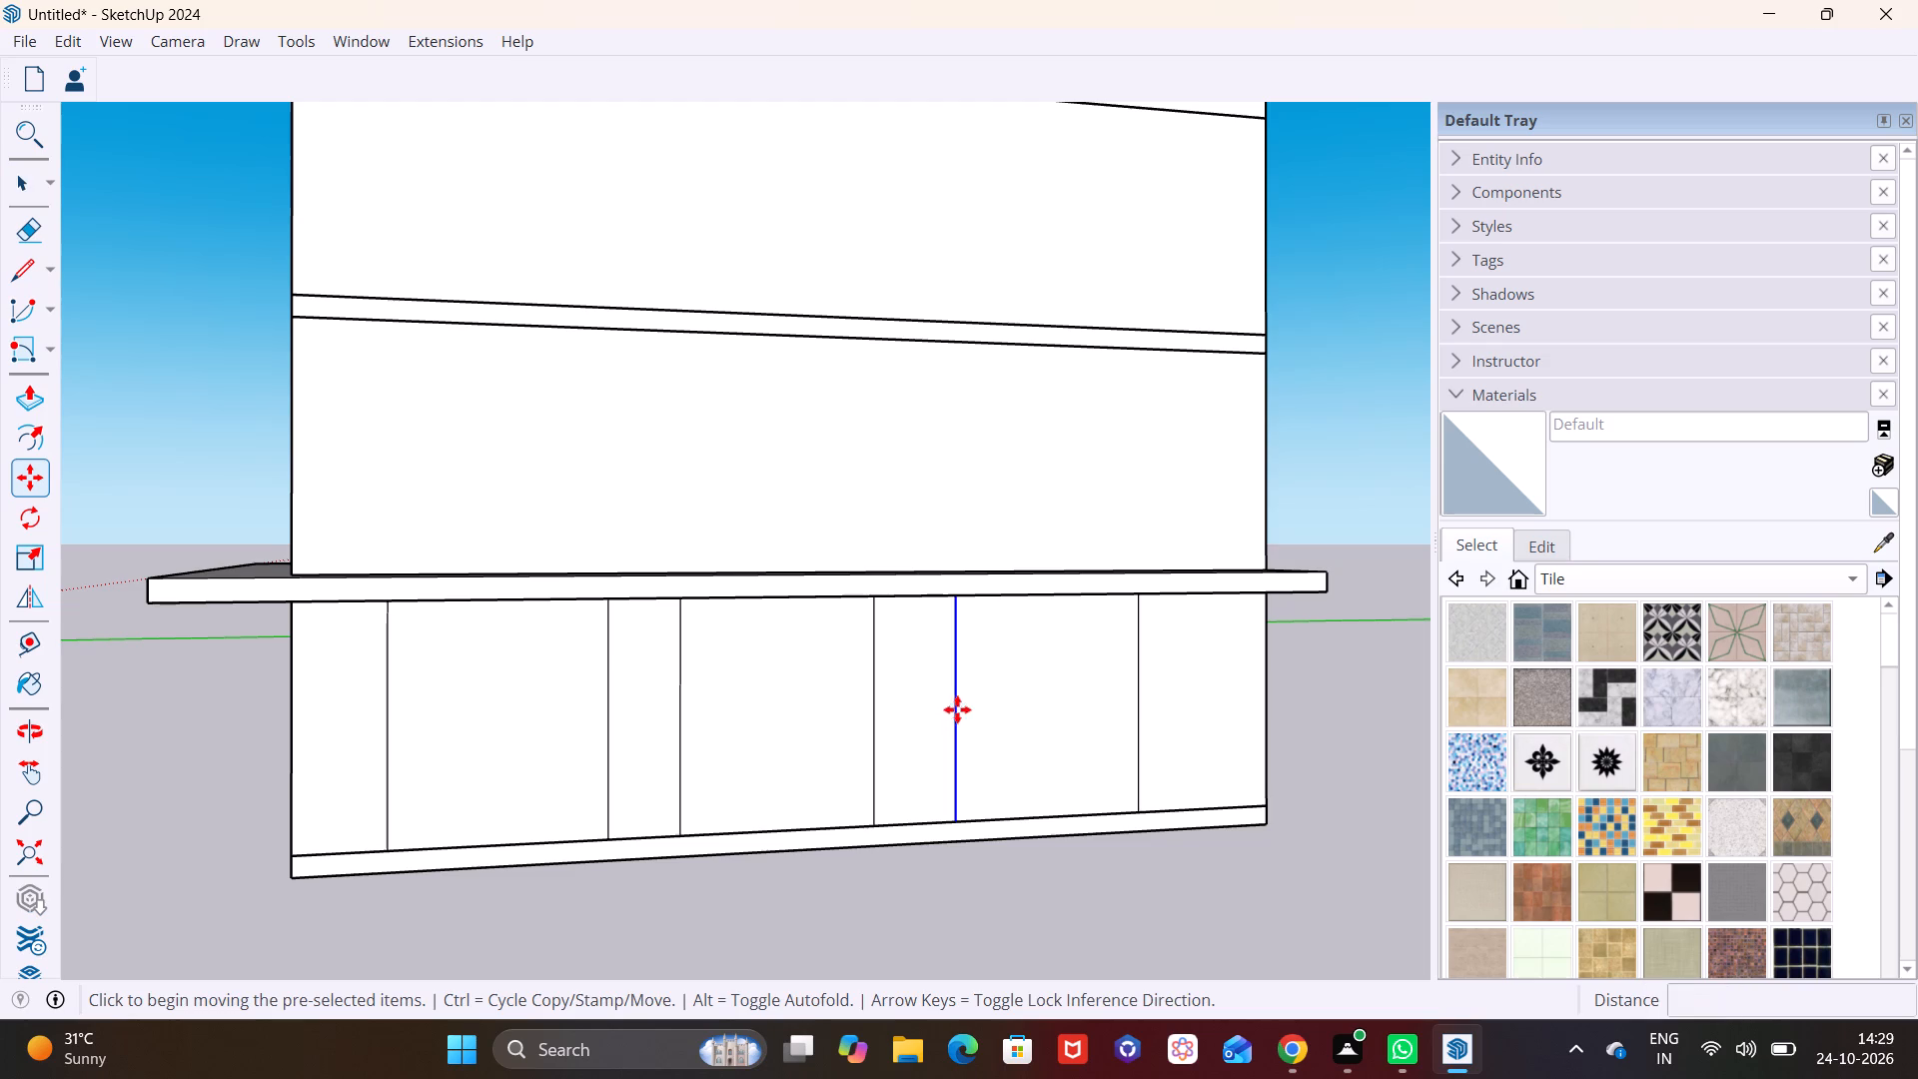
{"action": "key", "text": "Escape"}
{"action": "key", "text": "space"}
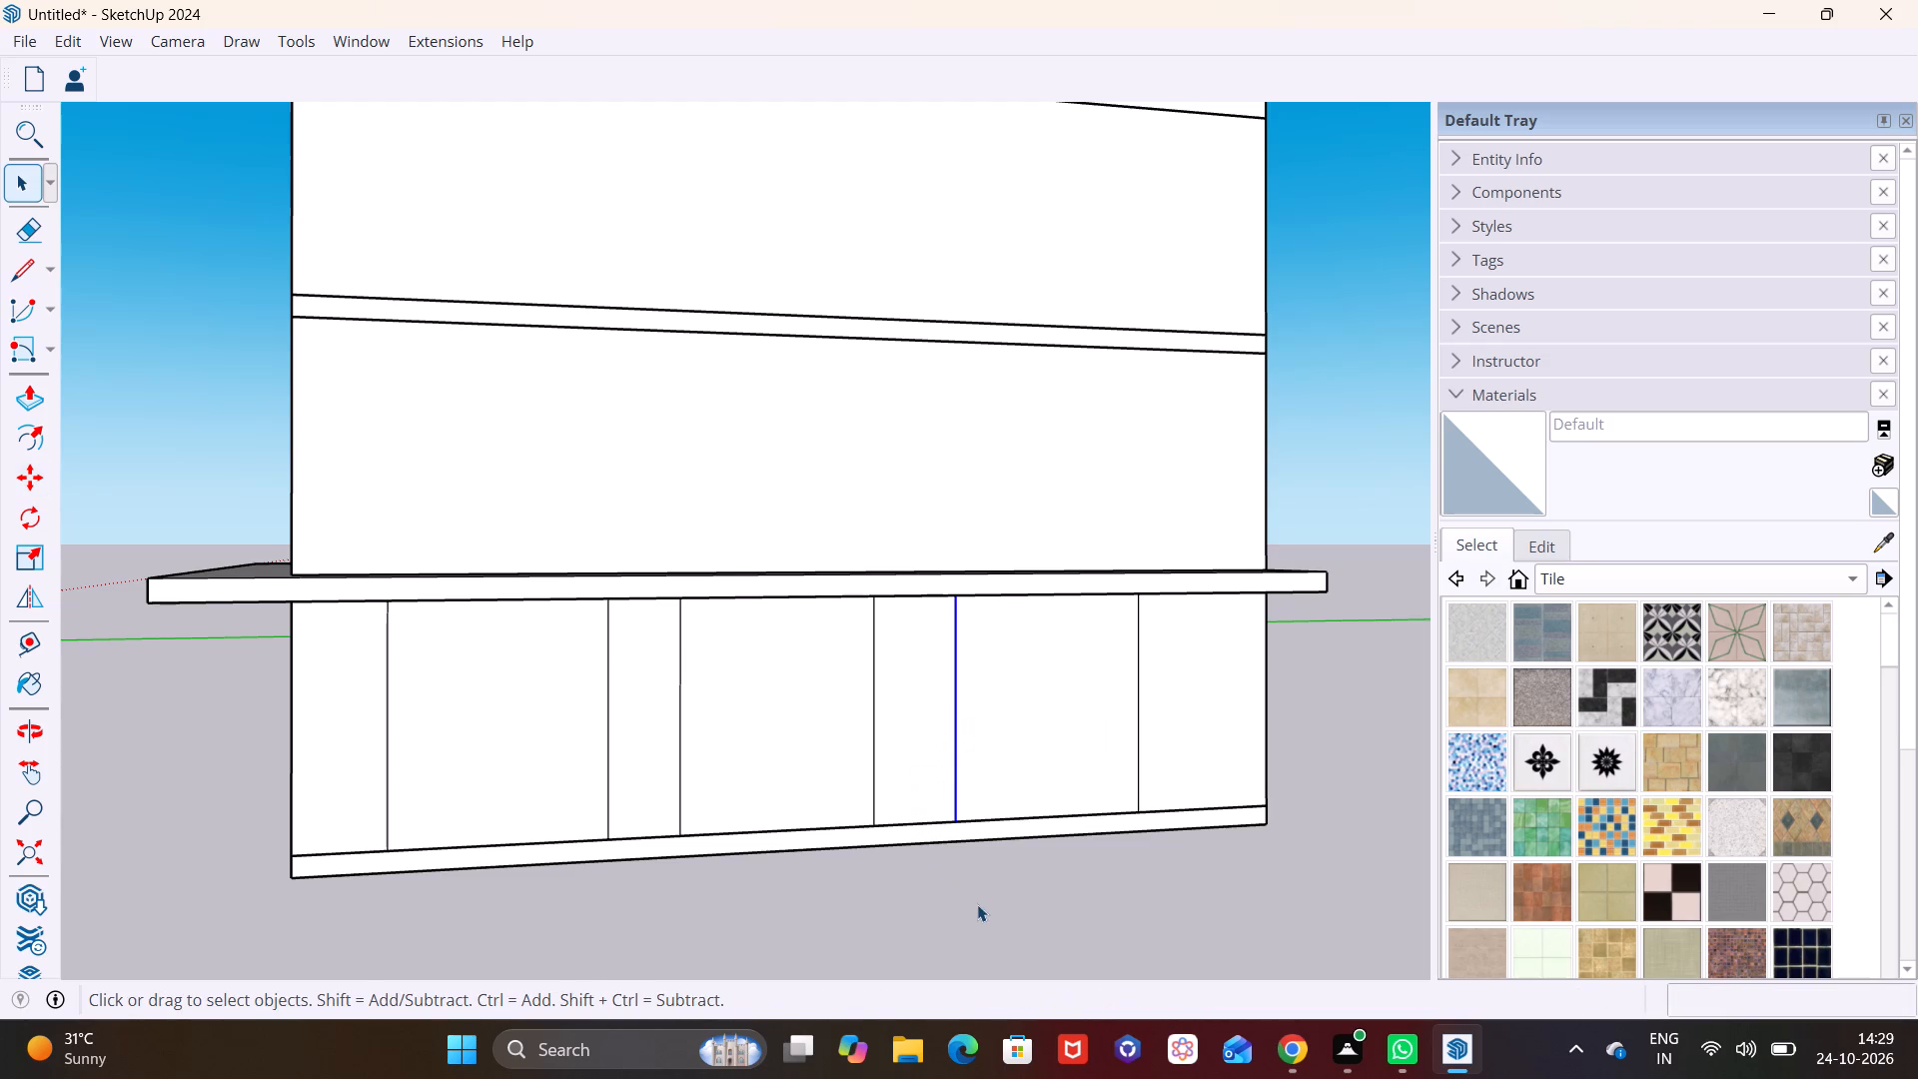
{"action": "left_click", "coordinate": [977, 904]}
Move the second dividing line from the wall's newly divided end about 1' 8" along the green axis toward that end.
{"action": "left_click", "coordinate": [953, 739]}
{"action": "key", "text": "m"}
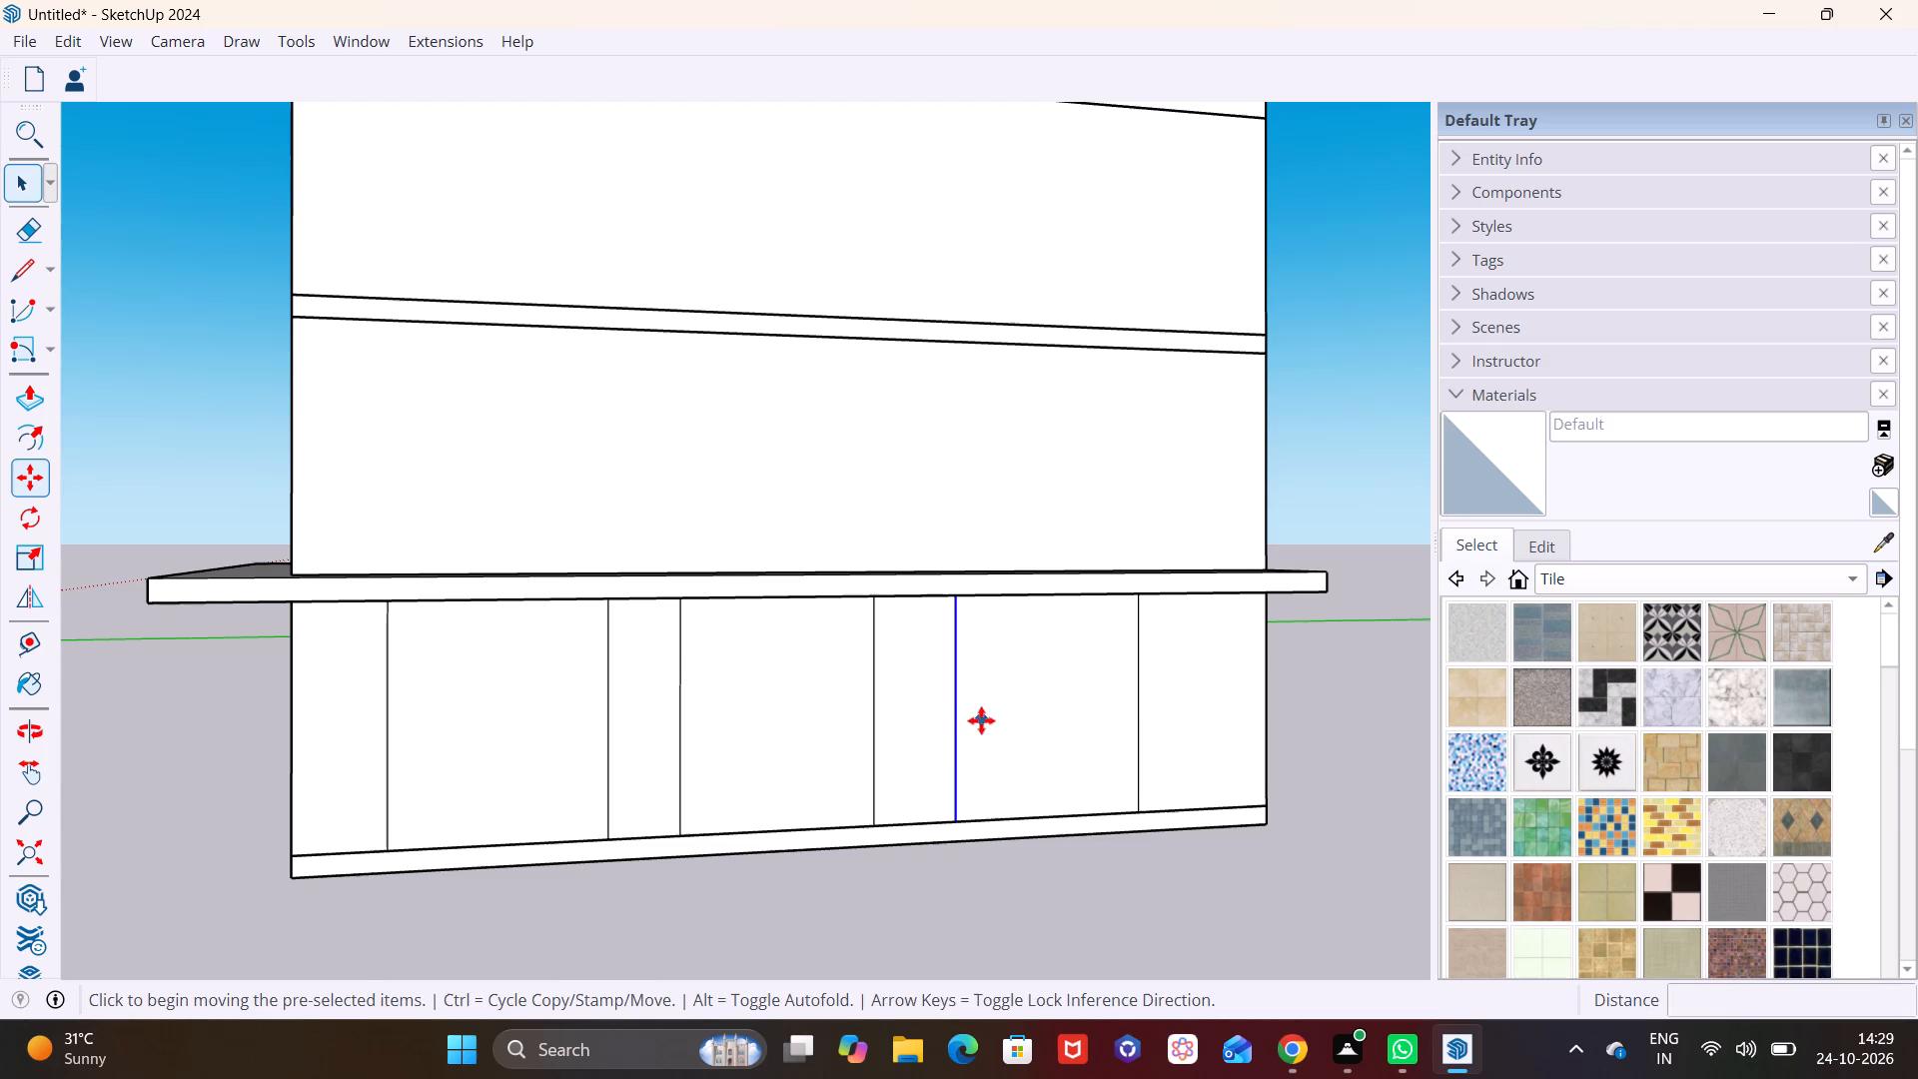
{"action": "left_click", "coordinate": [955, 720]}
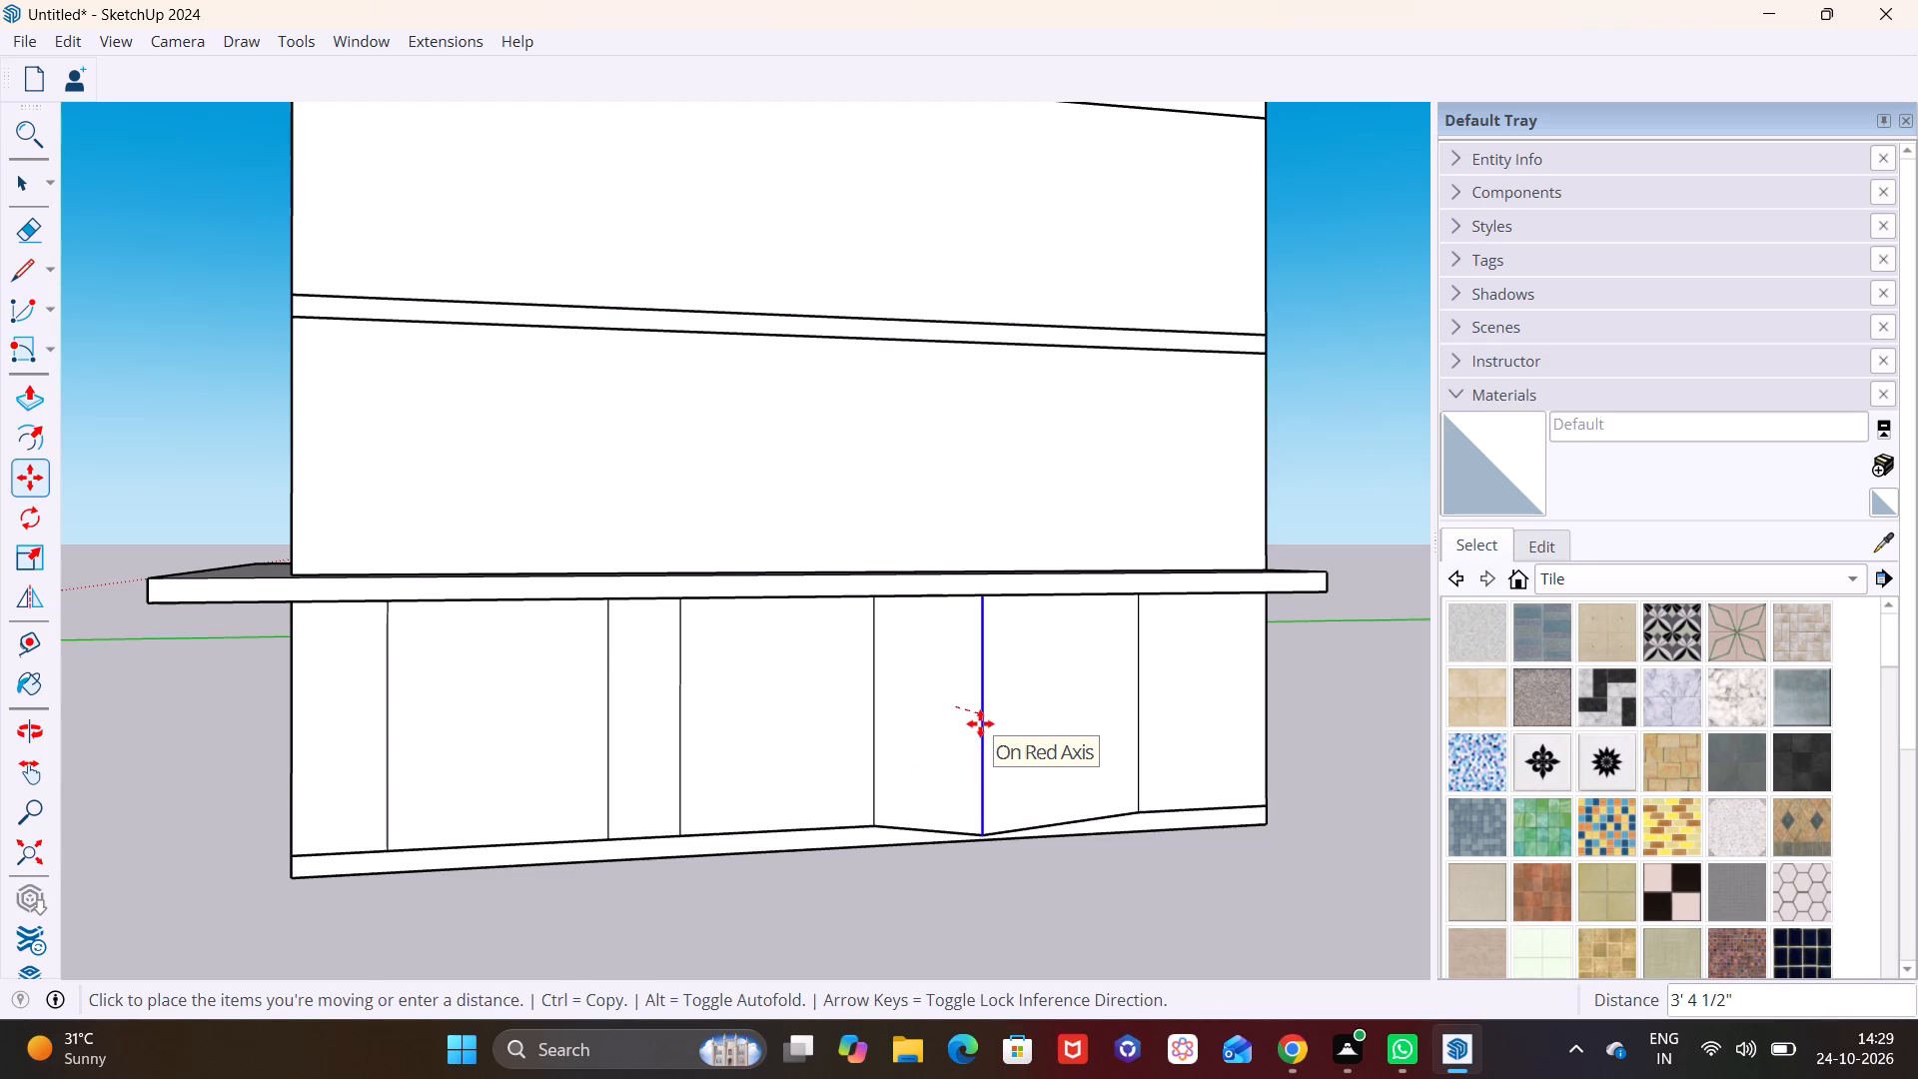
{"action": "middle_click_drag", "start_coordinate": [959, 720], "coordinate": [756, 721]}
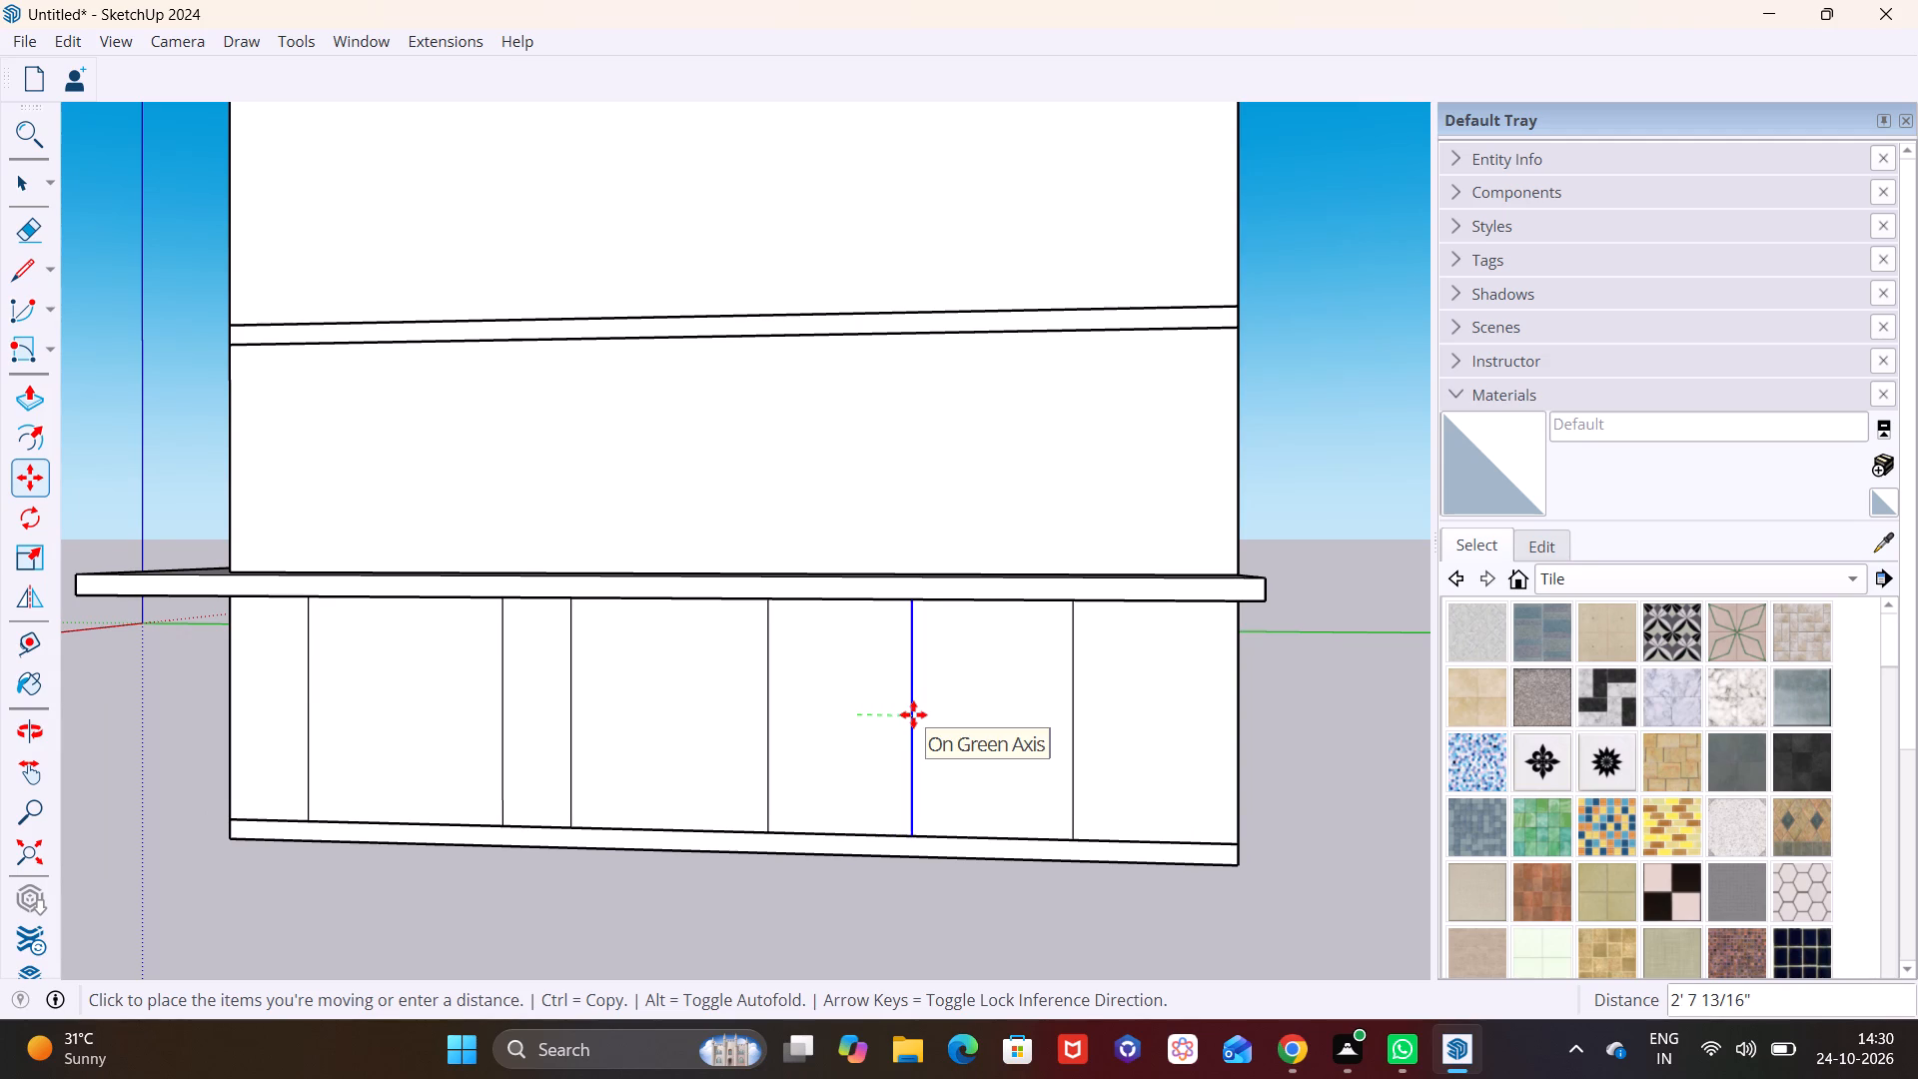
{"action": "left_click", "coordinate": [893, 710]}
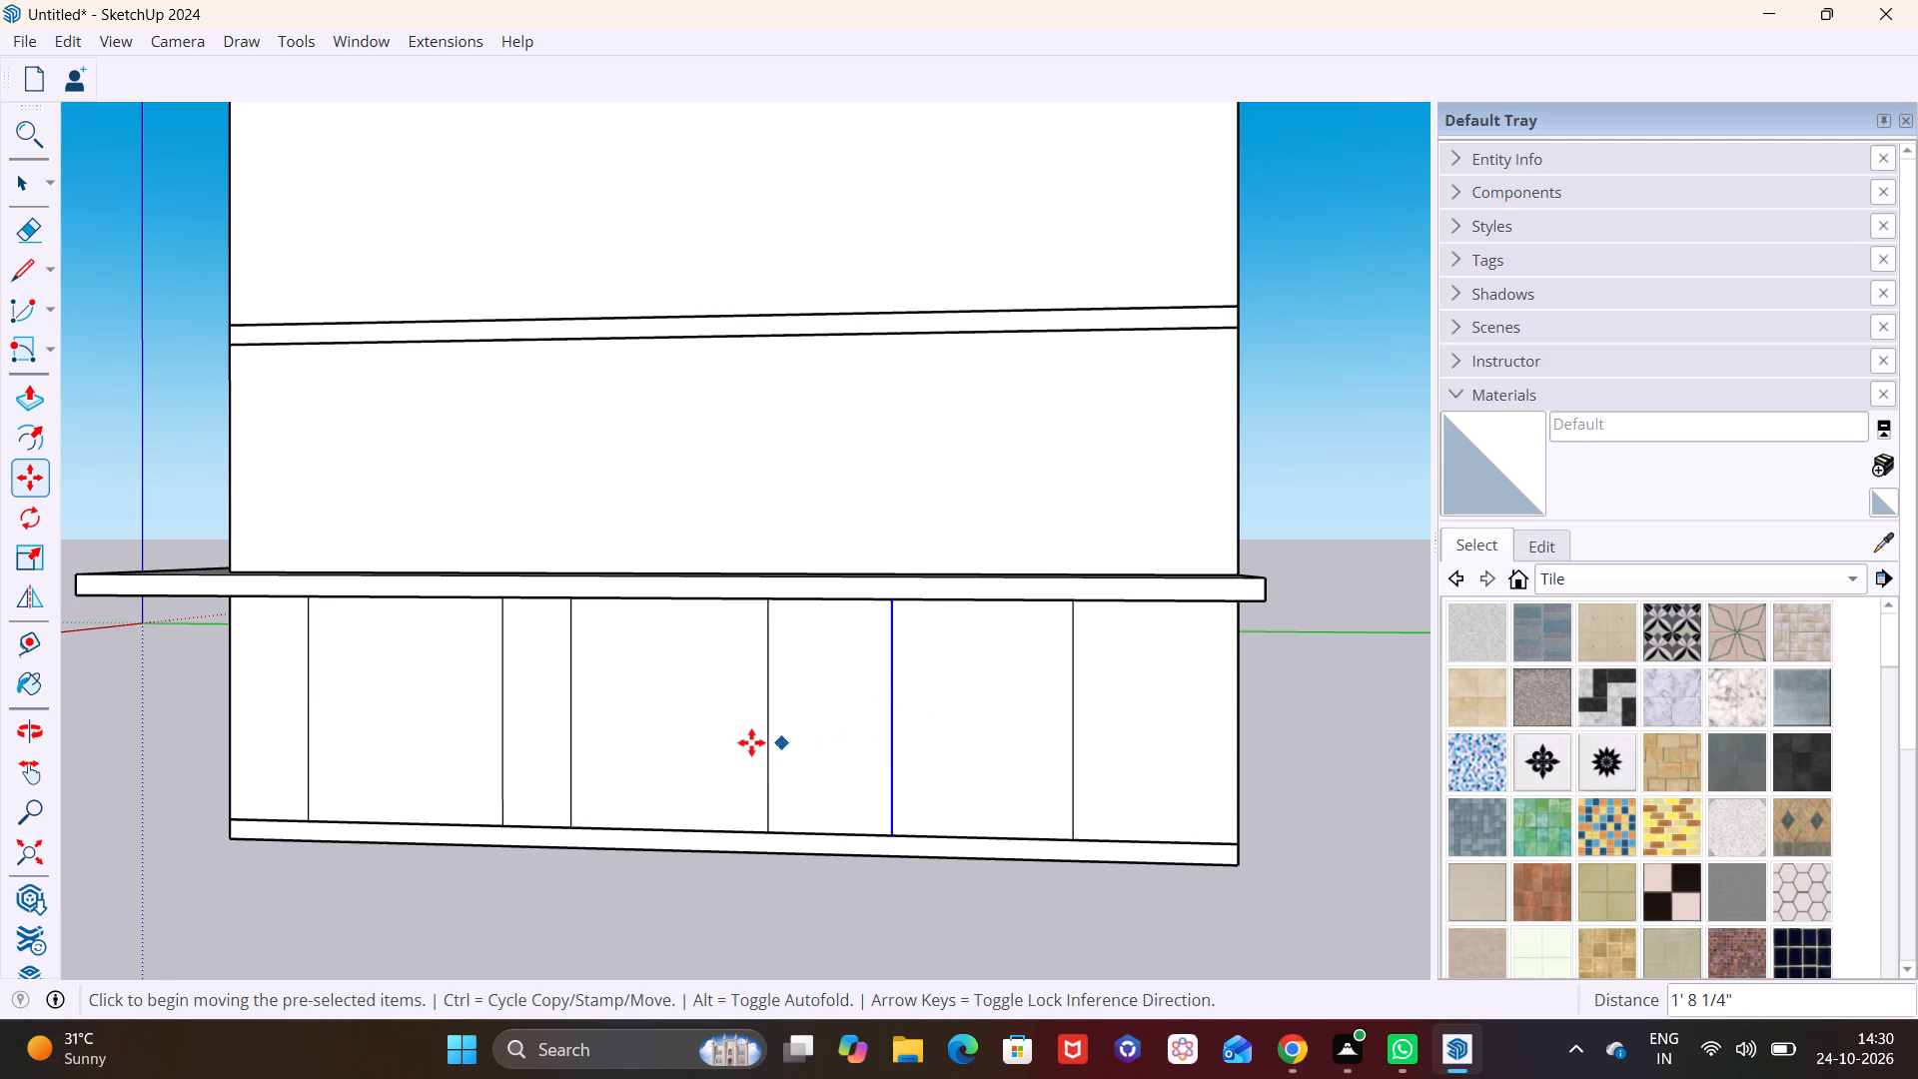
{"action": "key", "text": "space"}
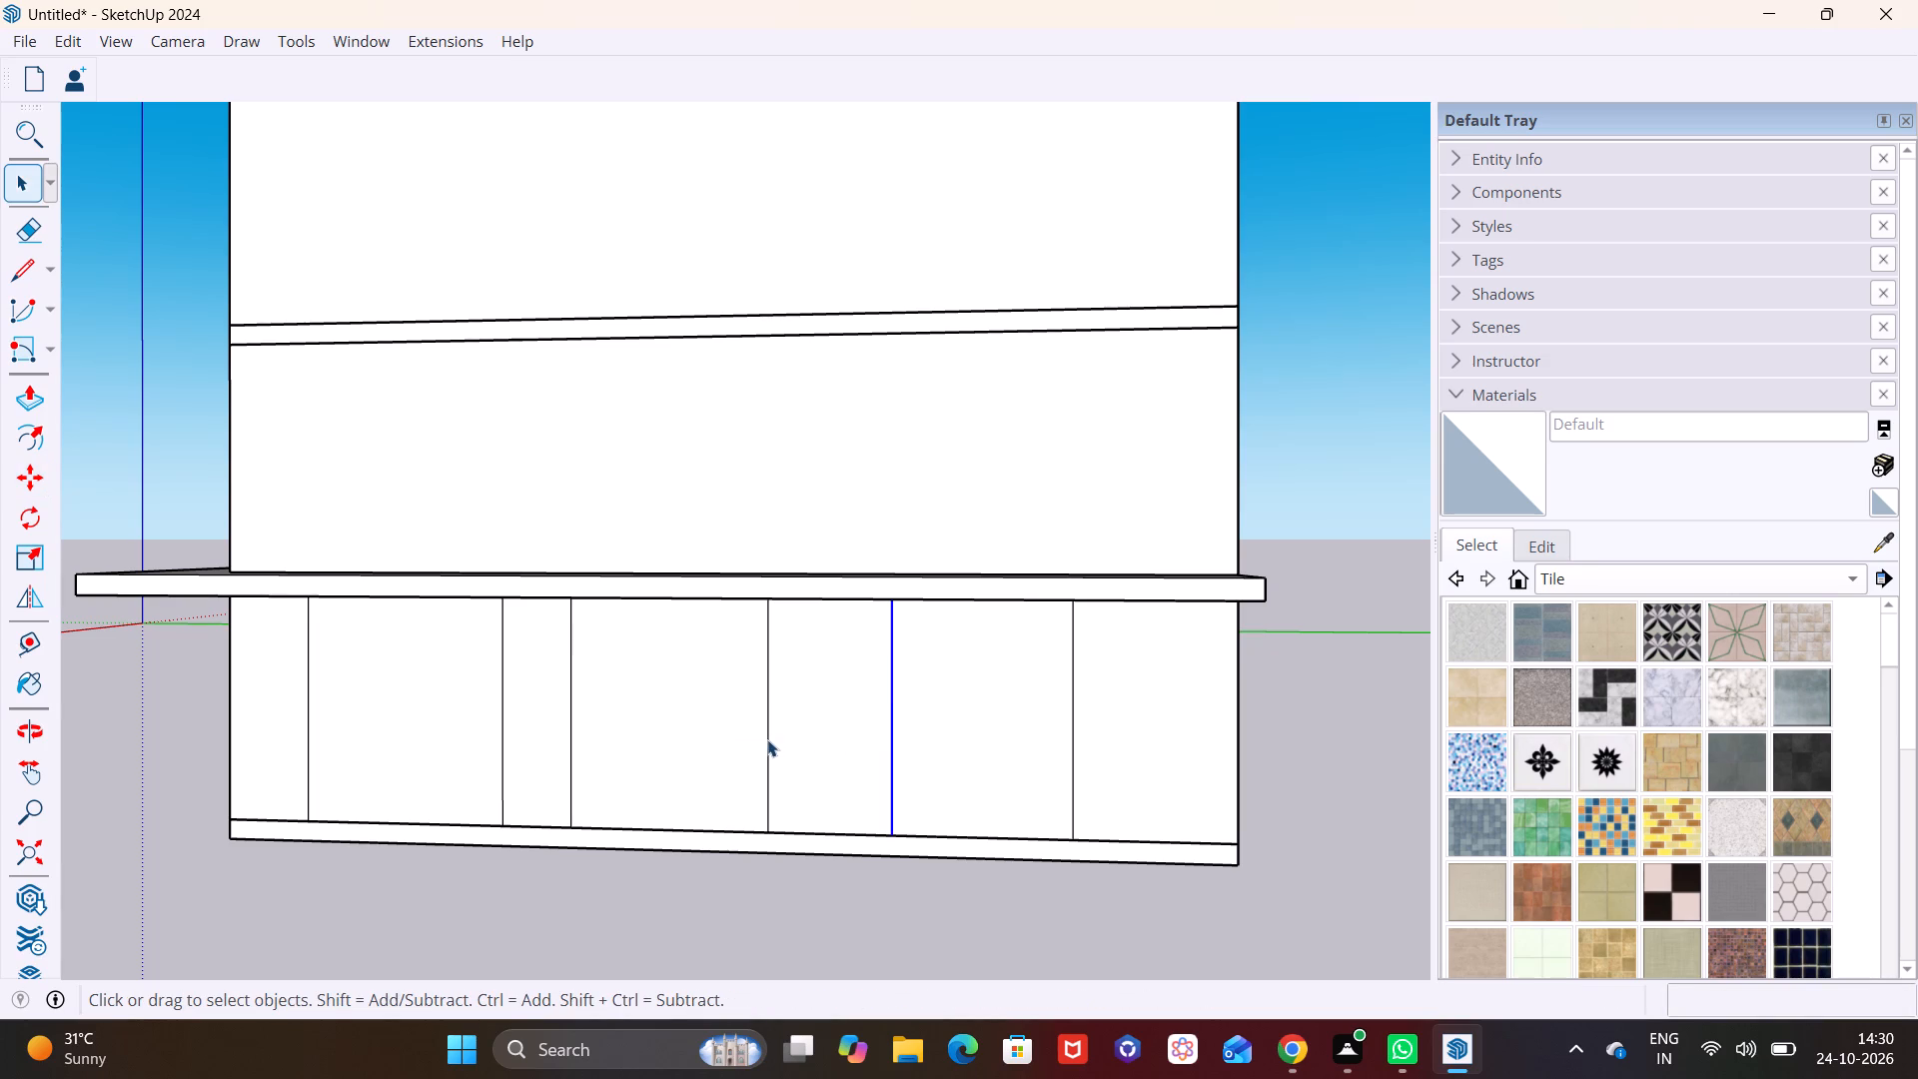
Push/Pull the undivided ground-floor end wall next to the newly added lines outward about 2' 1" and clear the selection.
{"action": "scroll", "coordinate": [1166, 697], "scroll_direction": "down", "scroll_amount": 4}
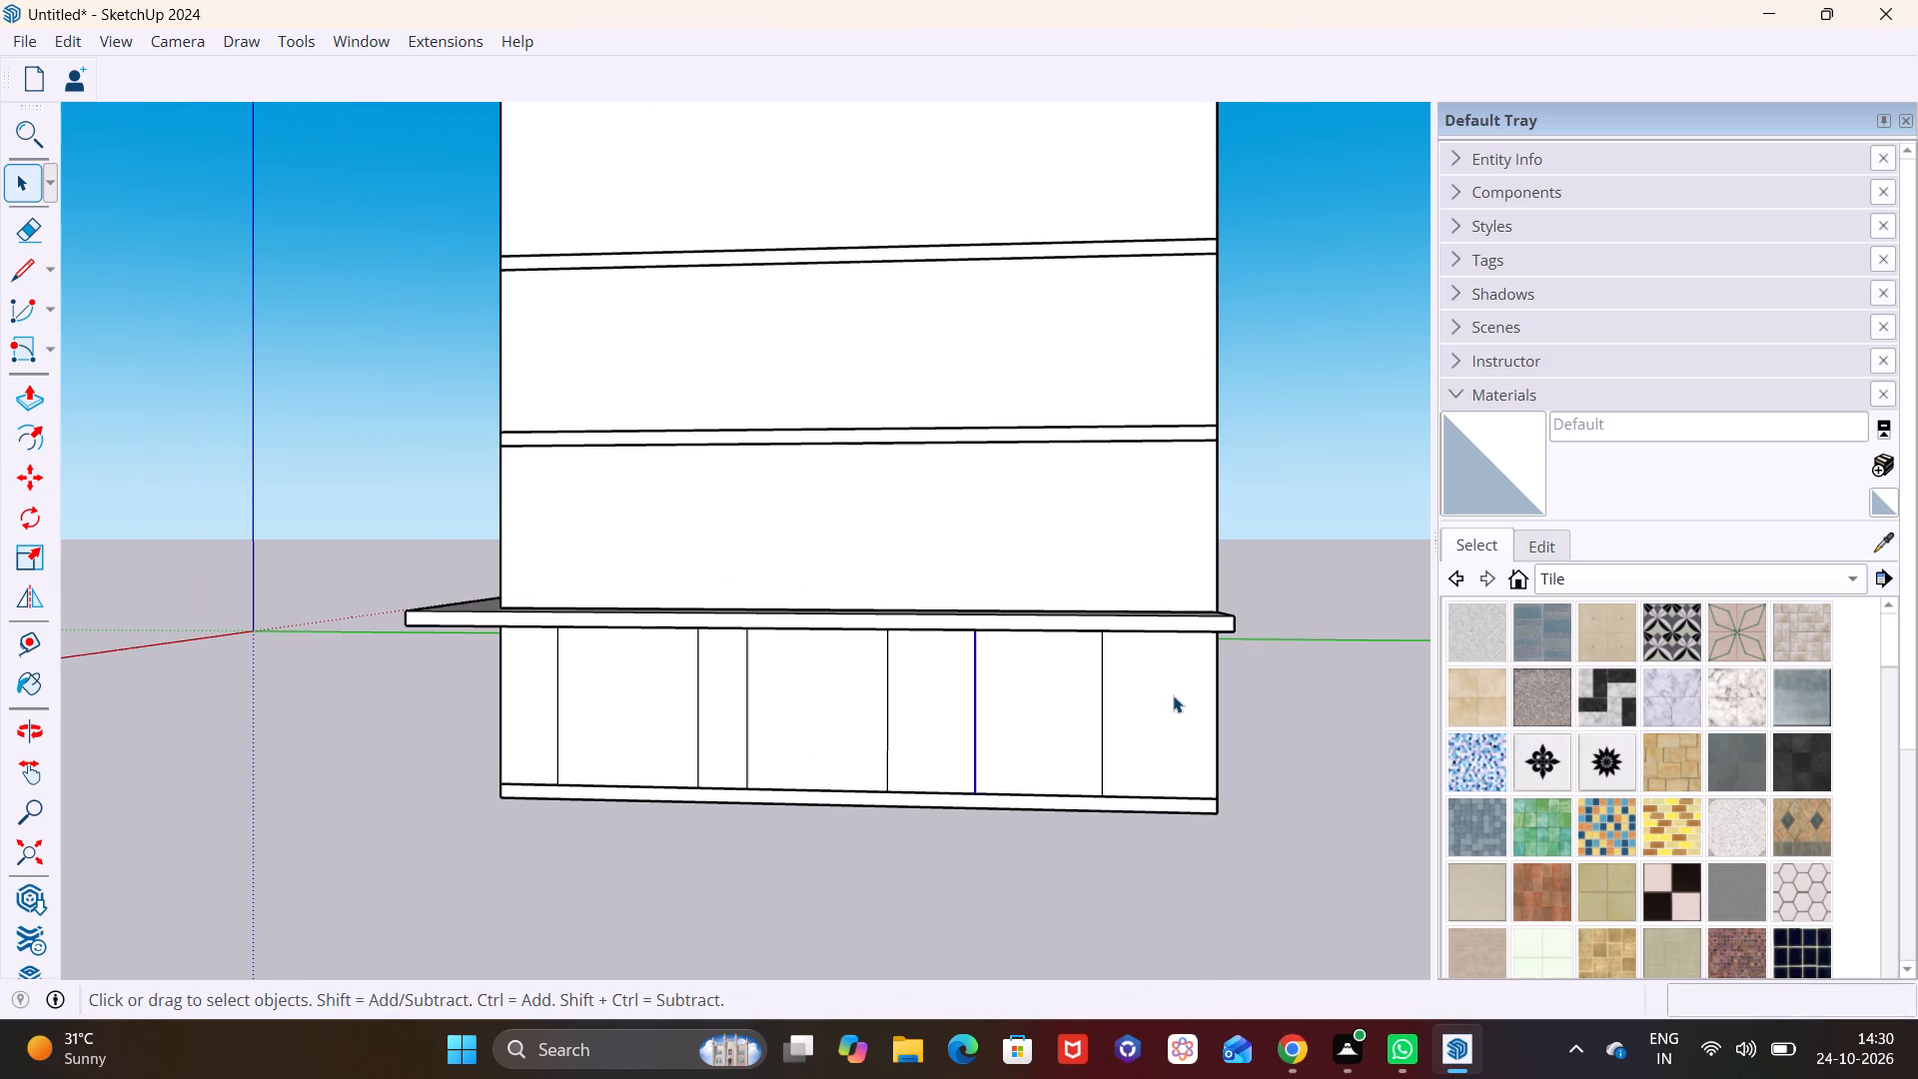
{"action": "middle_click_drag", "start_coordinate": [1168, 694], "coordinate": [893, 743]}
{"action": "scroll", "coordinate": [1100, 741], "scroll_direction": "up", "scroll_amount": 2}
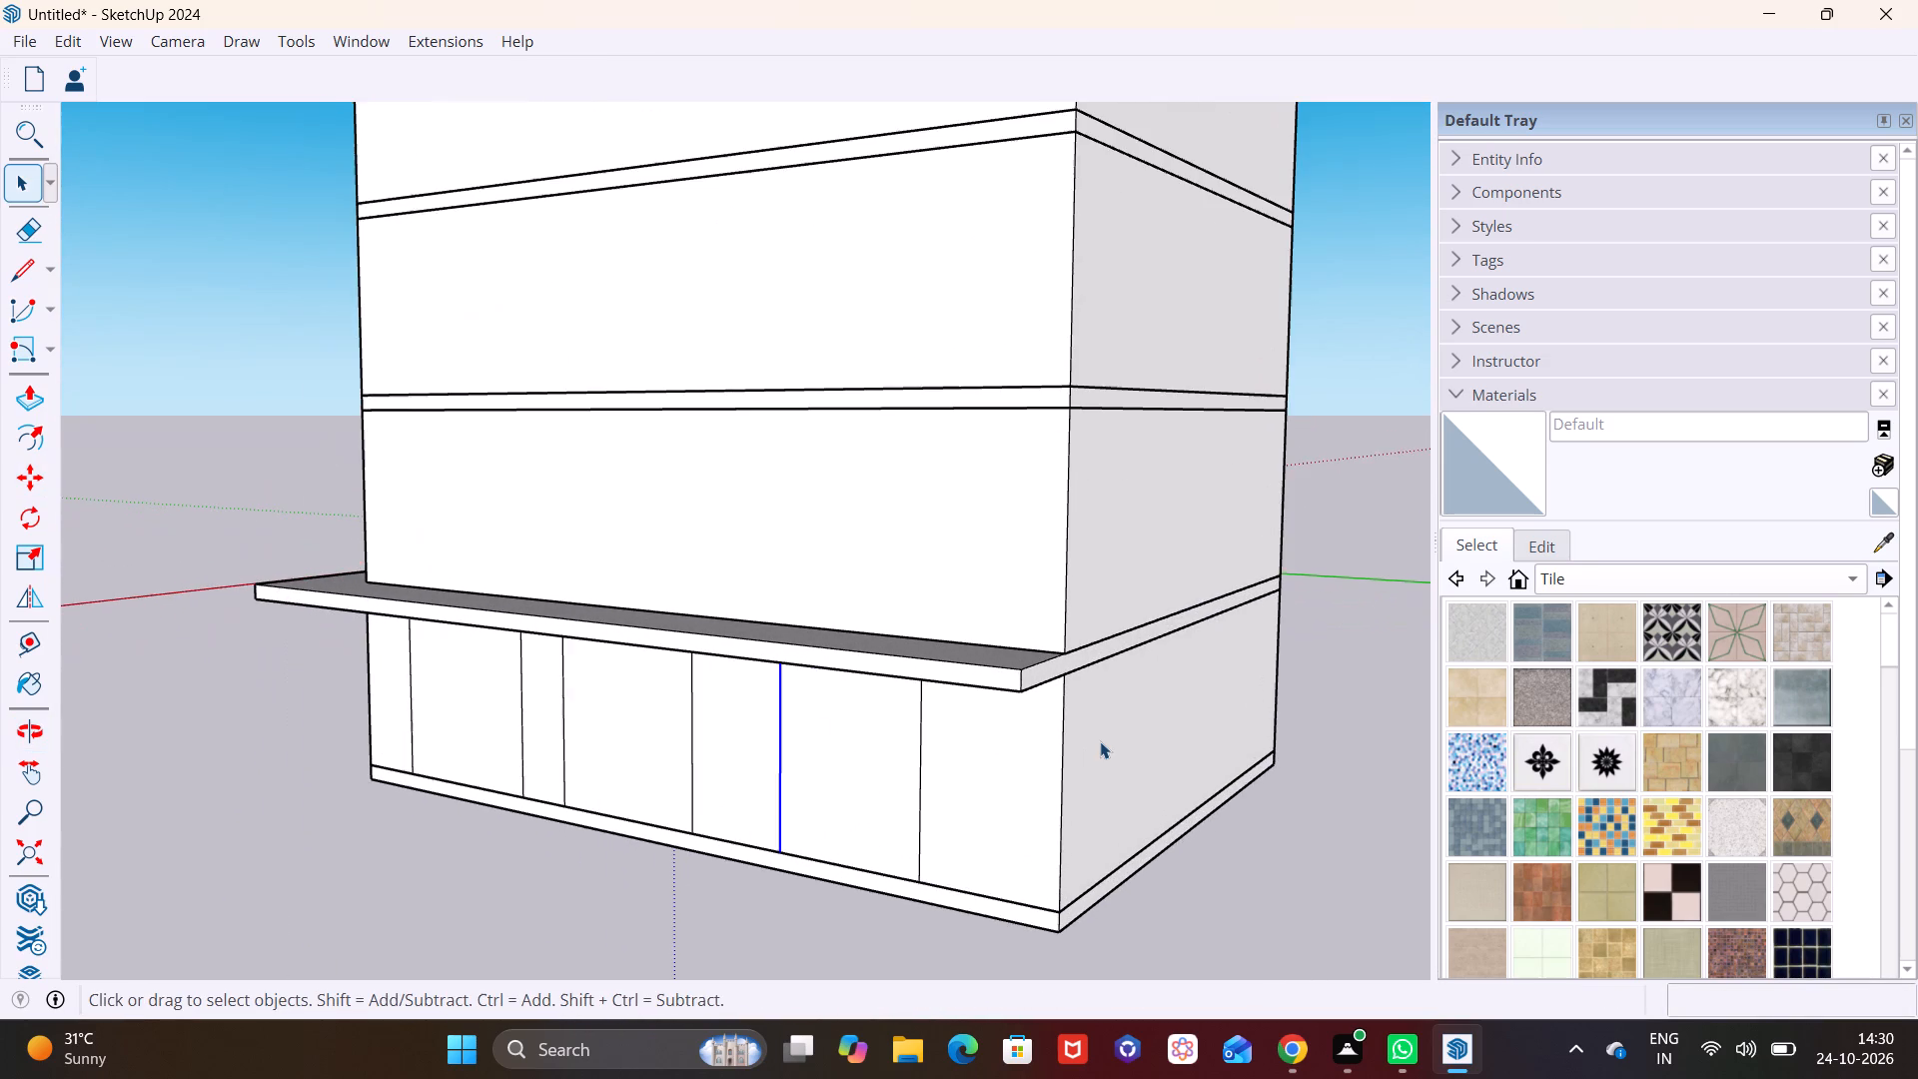
{"action": "middle_click_drag", "start_coordinate": [1095, 738], "coordinate": [1070, 696], "text": "shift"}
{"action": "left_click", "coordinate": [1078, 692]}
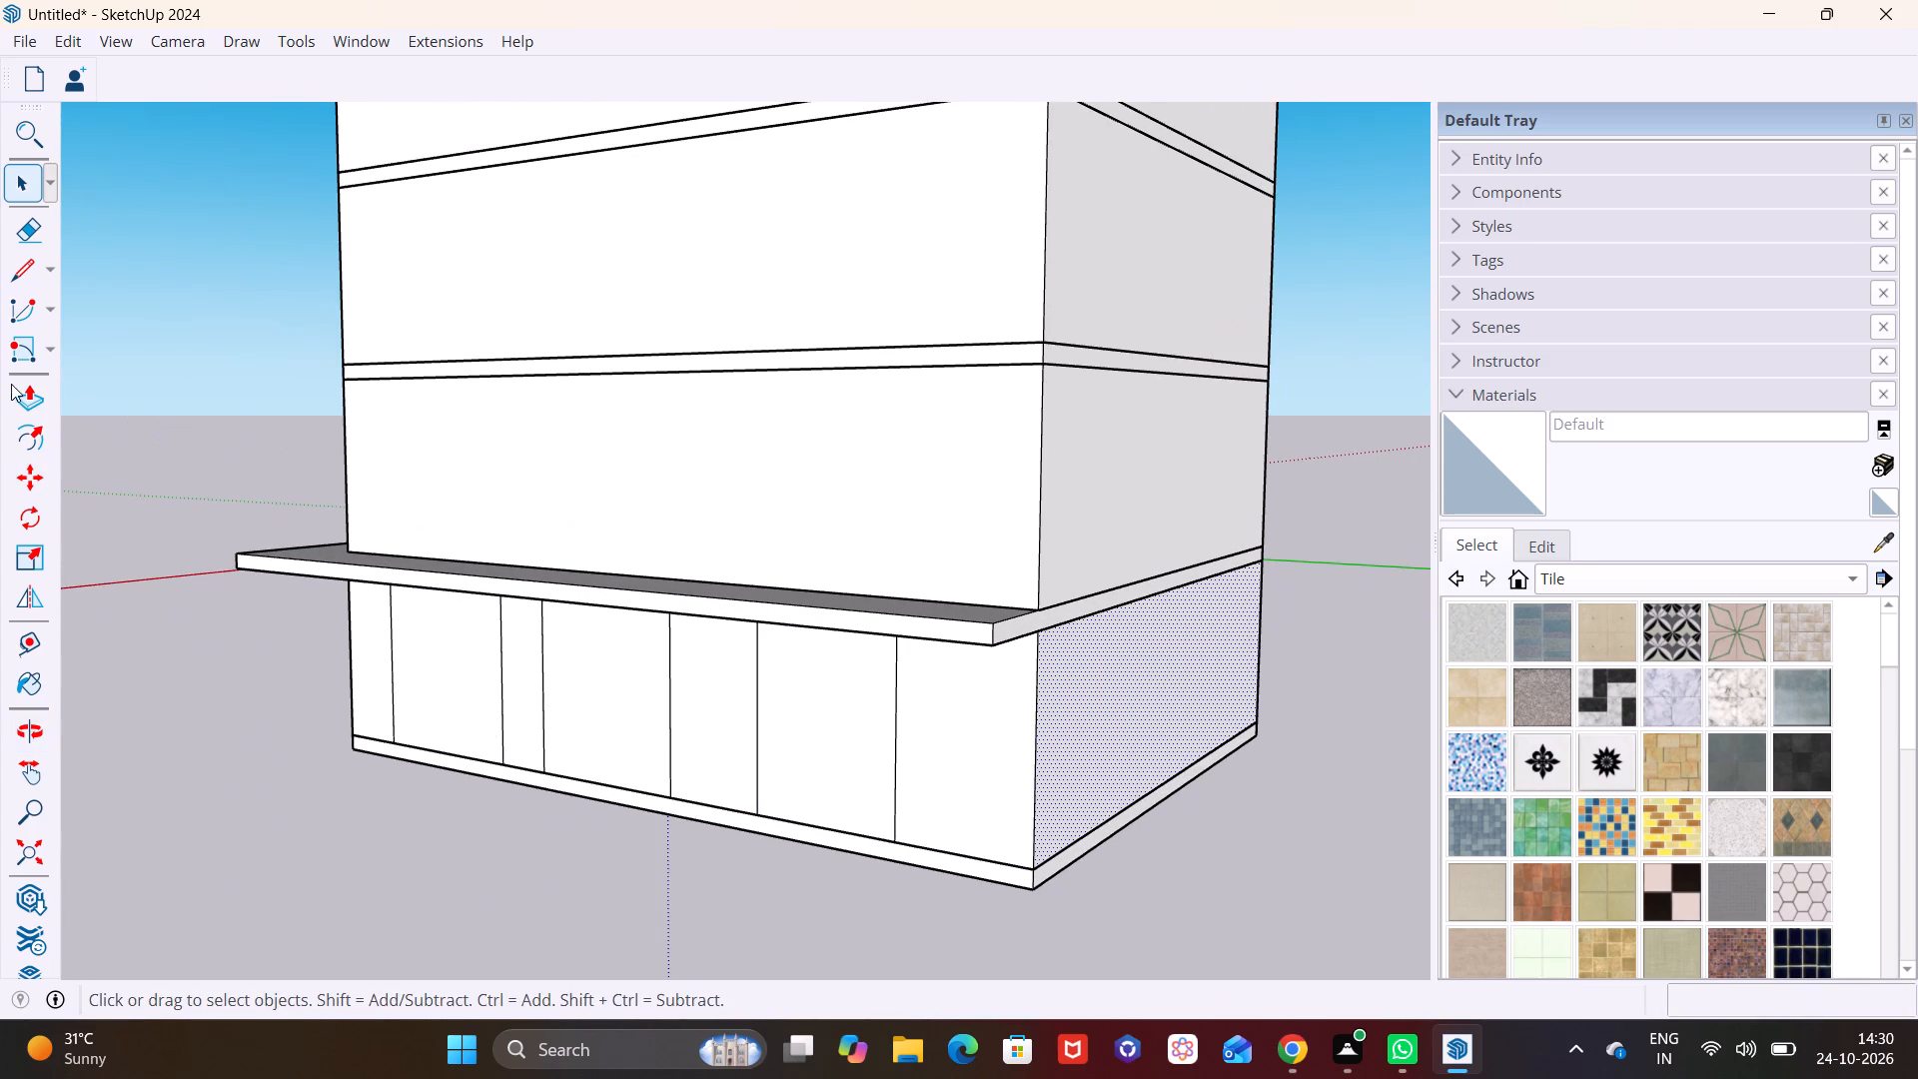
{"action": "left_click", "coordinate": [26, 388]}
{"action": "left_click", "coordinate": [1085, 739]}
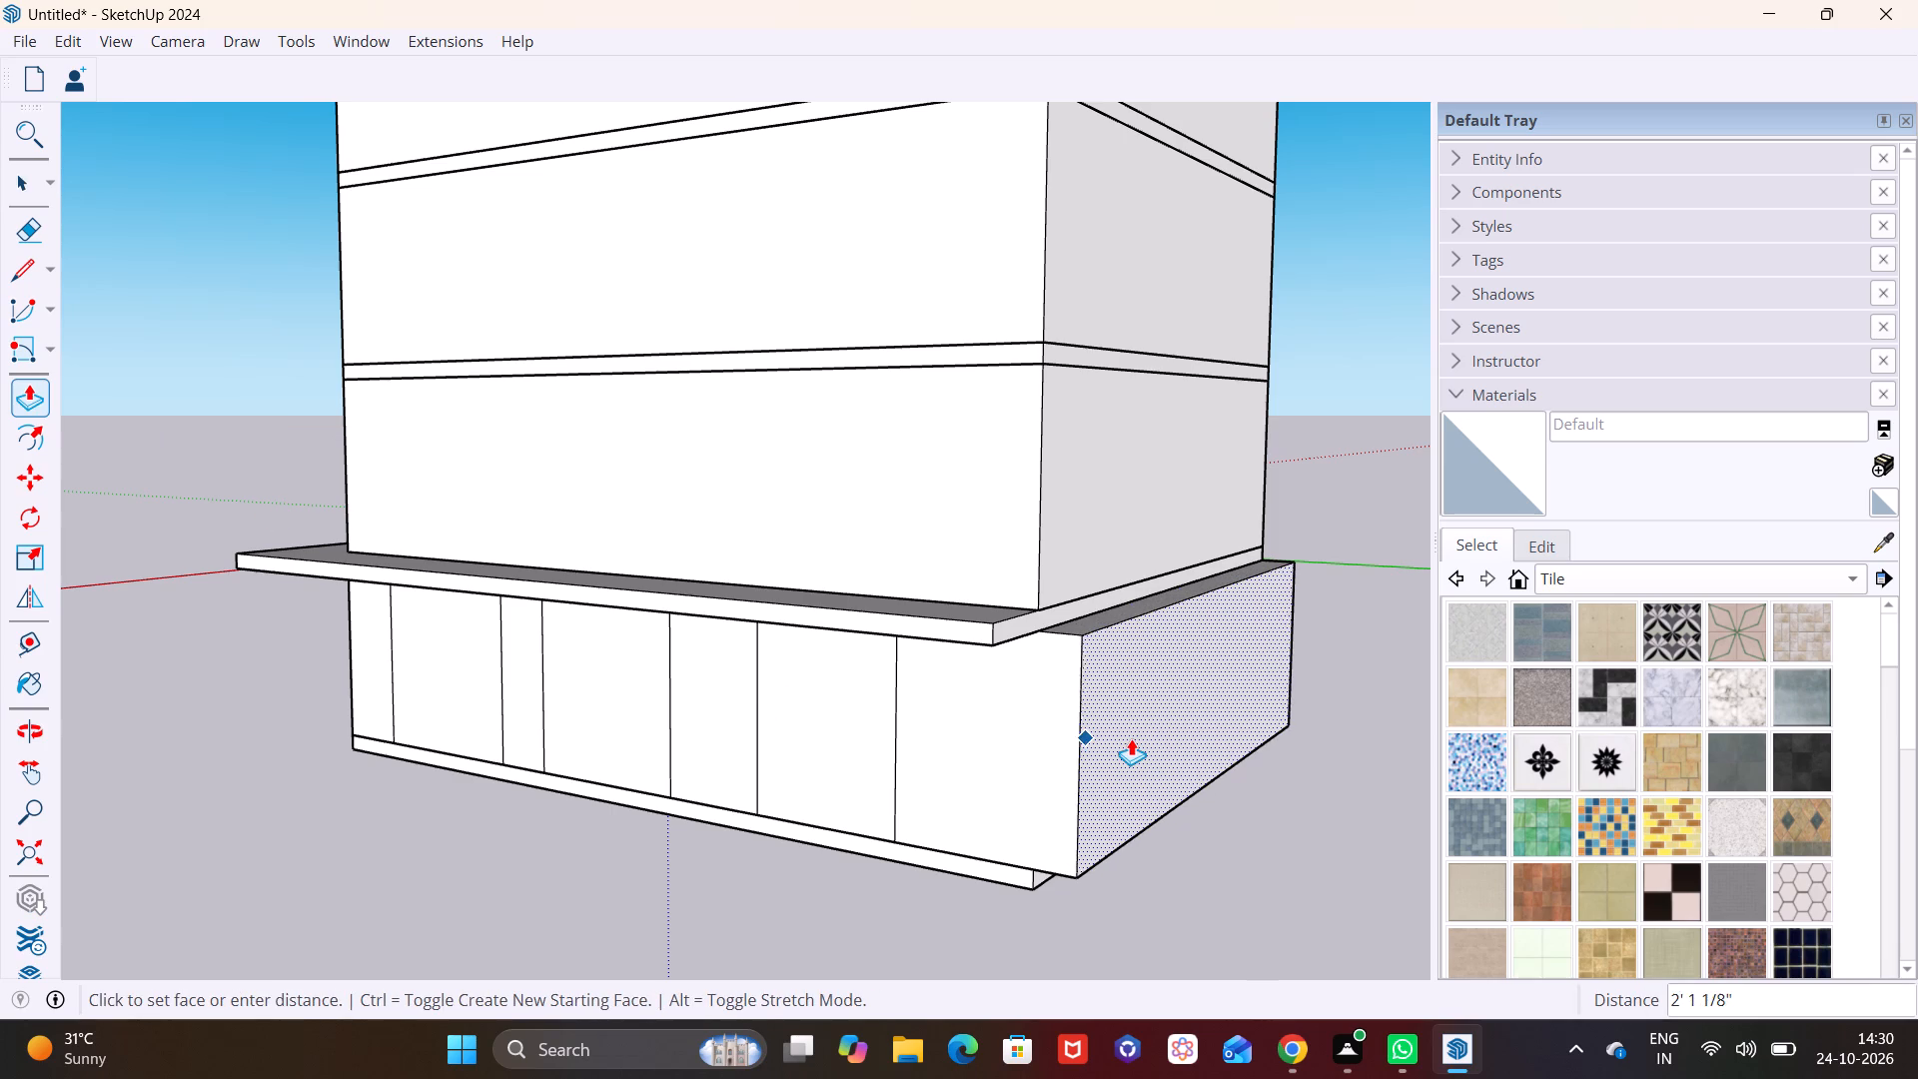
{"action": "left_click", "coordinate": [1132, 738]}
{"action": "key", "text": "space"}
{"action": "left_click", "coordinate": [1259, 859]}
Examine the extended ground-floor wall and its dividing lines from the front and around the opposite corner.
{"action": "middle_click_drag", "start_coordinate": [1094, 794], "coordinate": [1492, 699]}
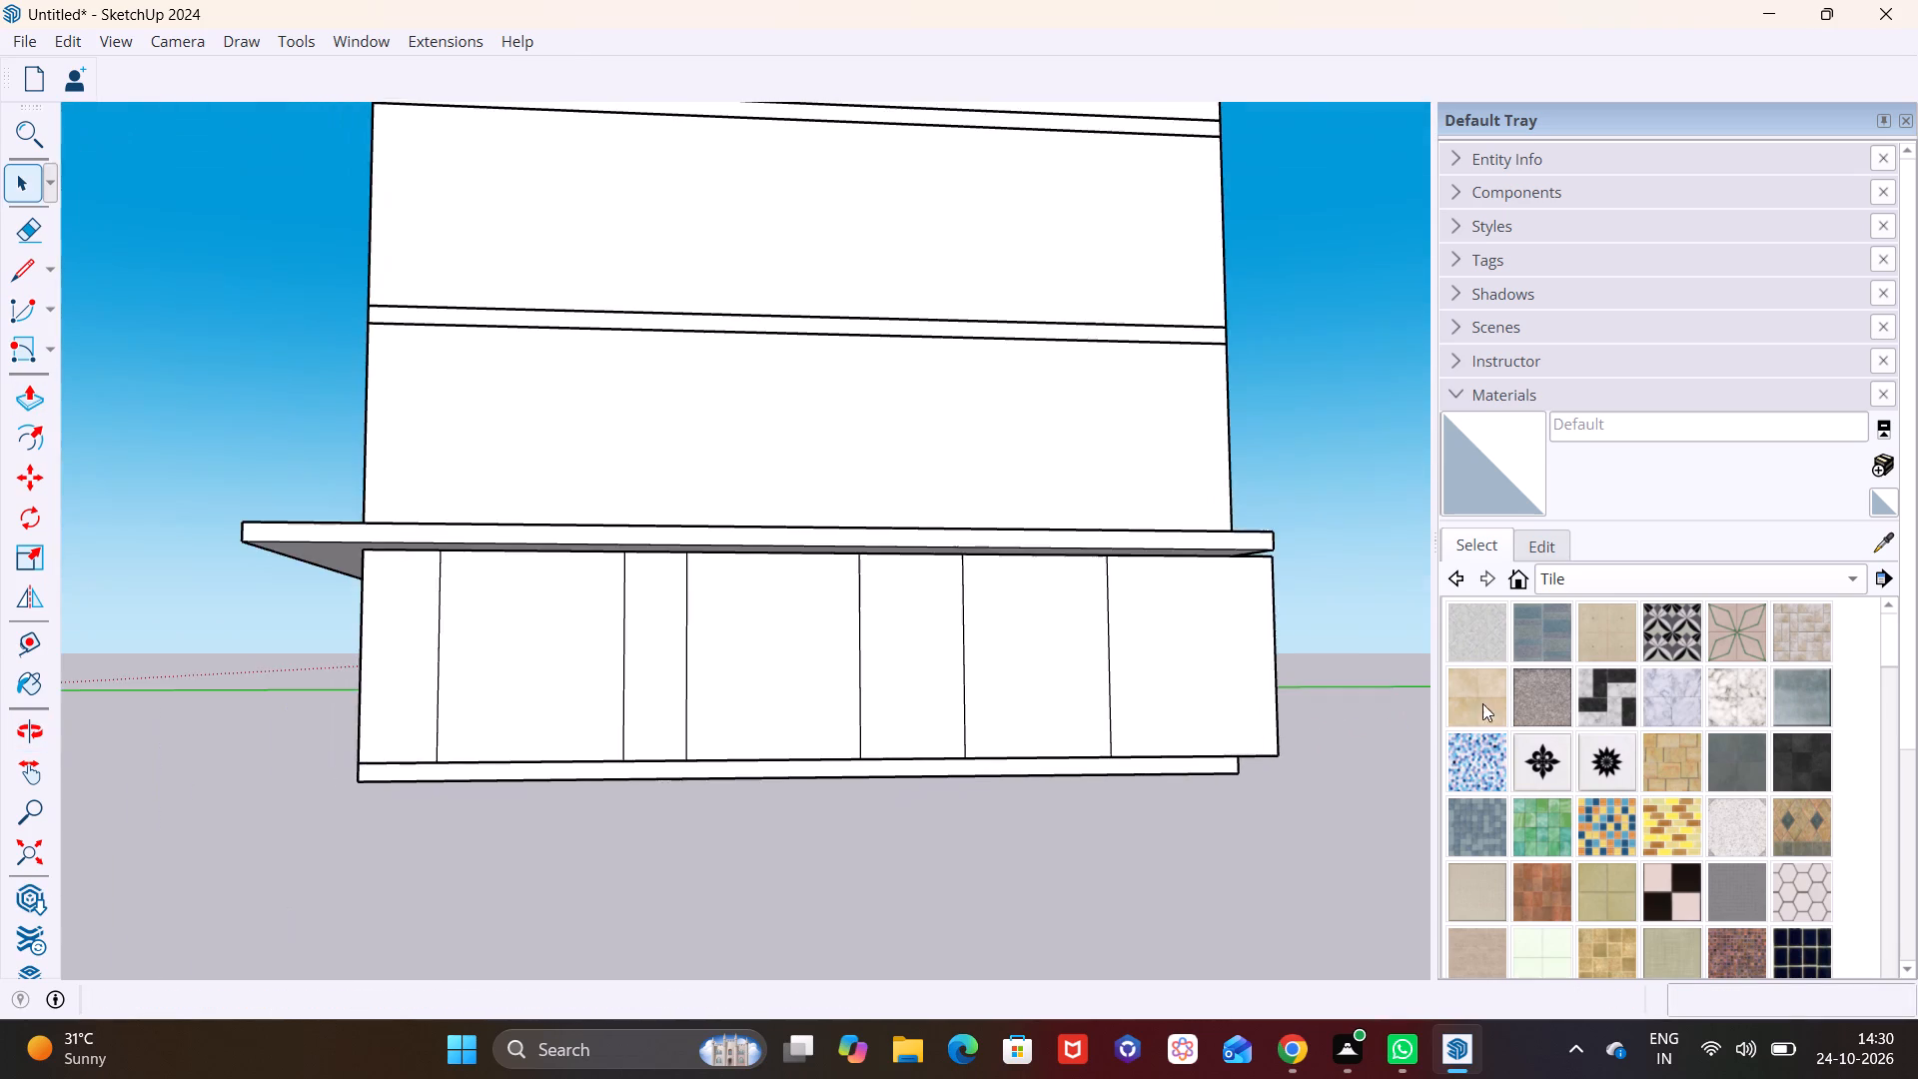
{"action": "middle_click_drag", "start_coordinate": [1167, 762], "coordinate": [1325, 804]}
{"action": "scroll", "coordinate": [1047, 712], "scroll_direction": "up", "scroll_amount": 3}
{"action": "middle_click_drag", "start_coordinate": [992, 729], "coordinate": [1022, 763], "text": "shift"}
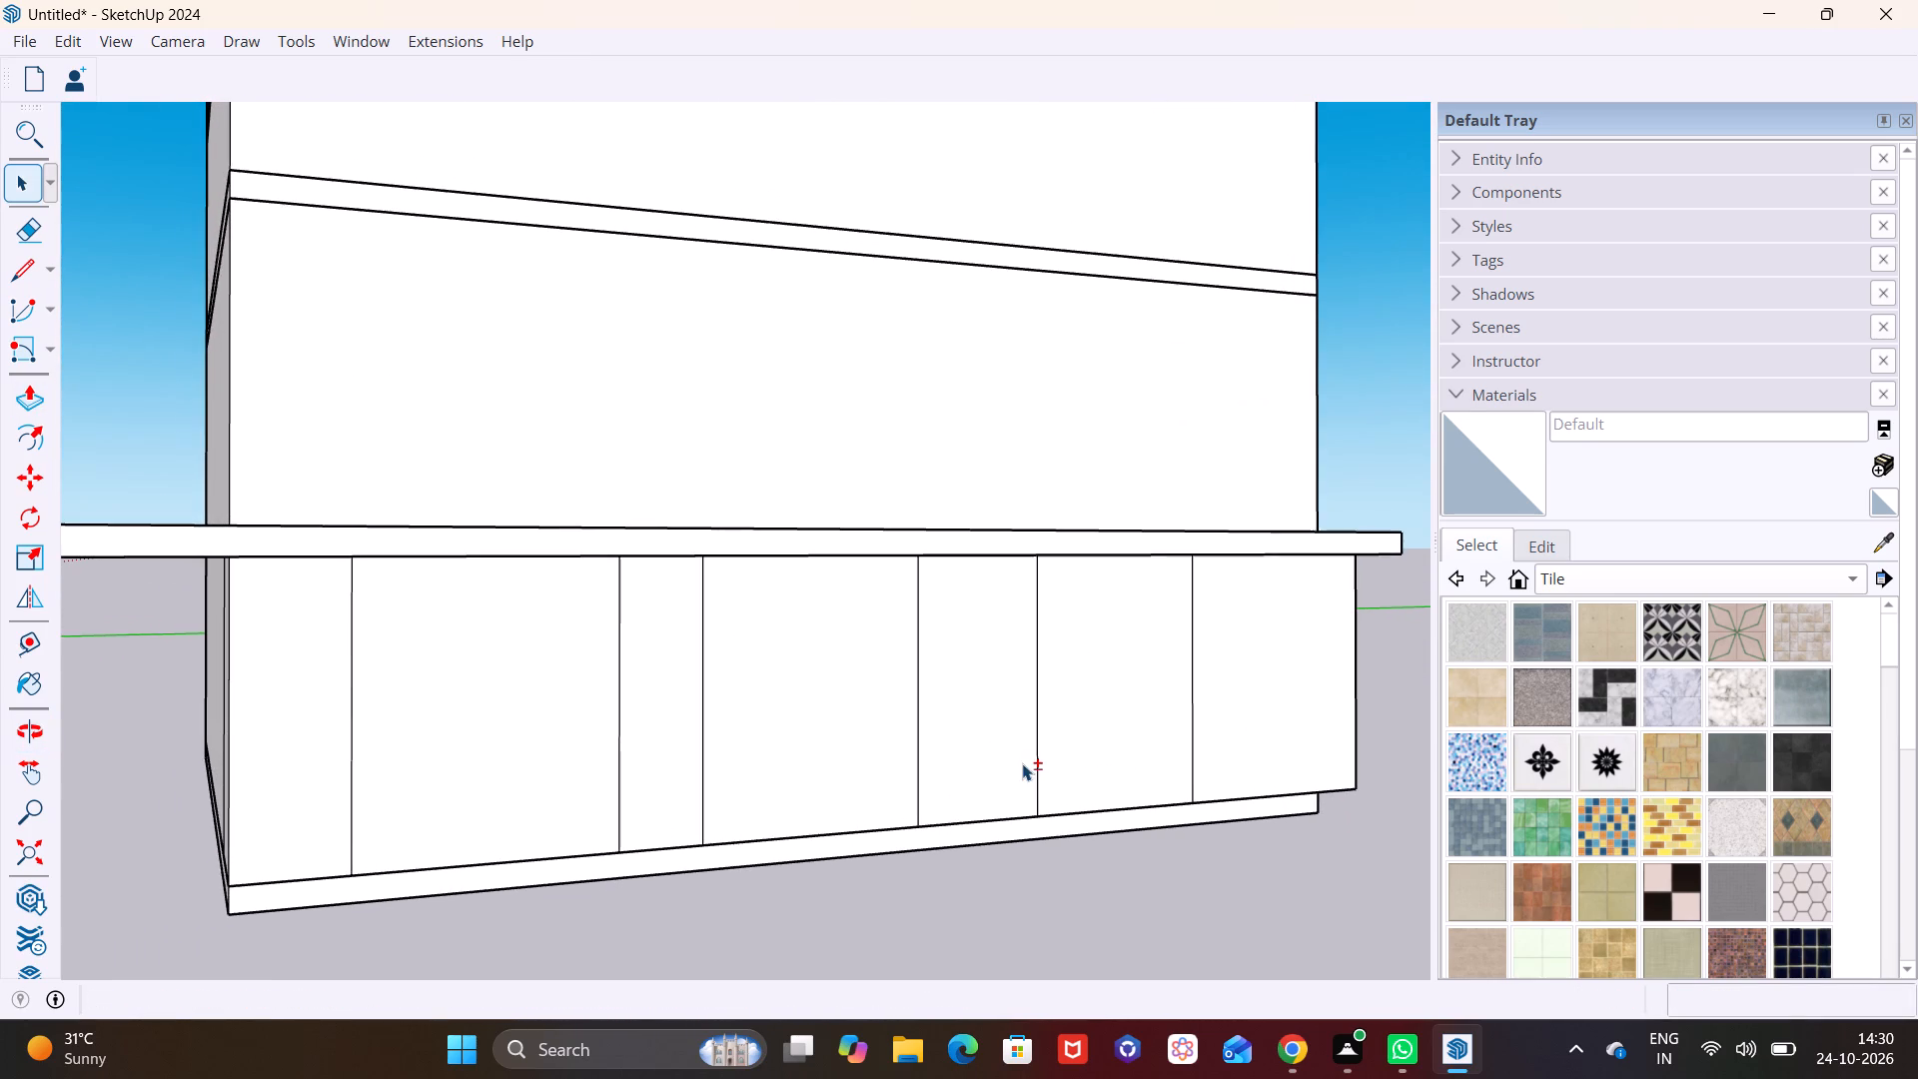
{"action": "scroll", "coordinate": [1040, 755], "scroll_direction": "down", "scroll_amount": 1}
{"action": "middle_click_drag", "start_coordinate": [1085, 736], "coordinate": [1065, 740]}
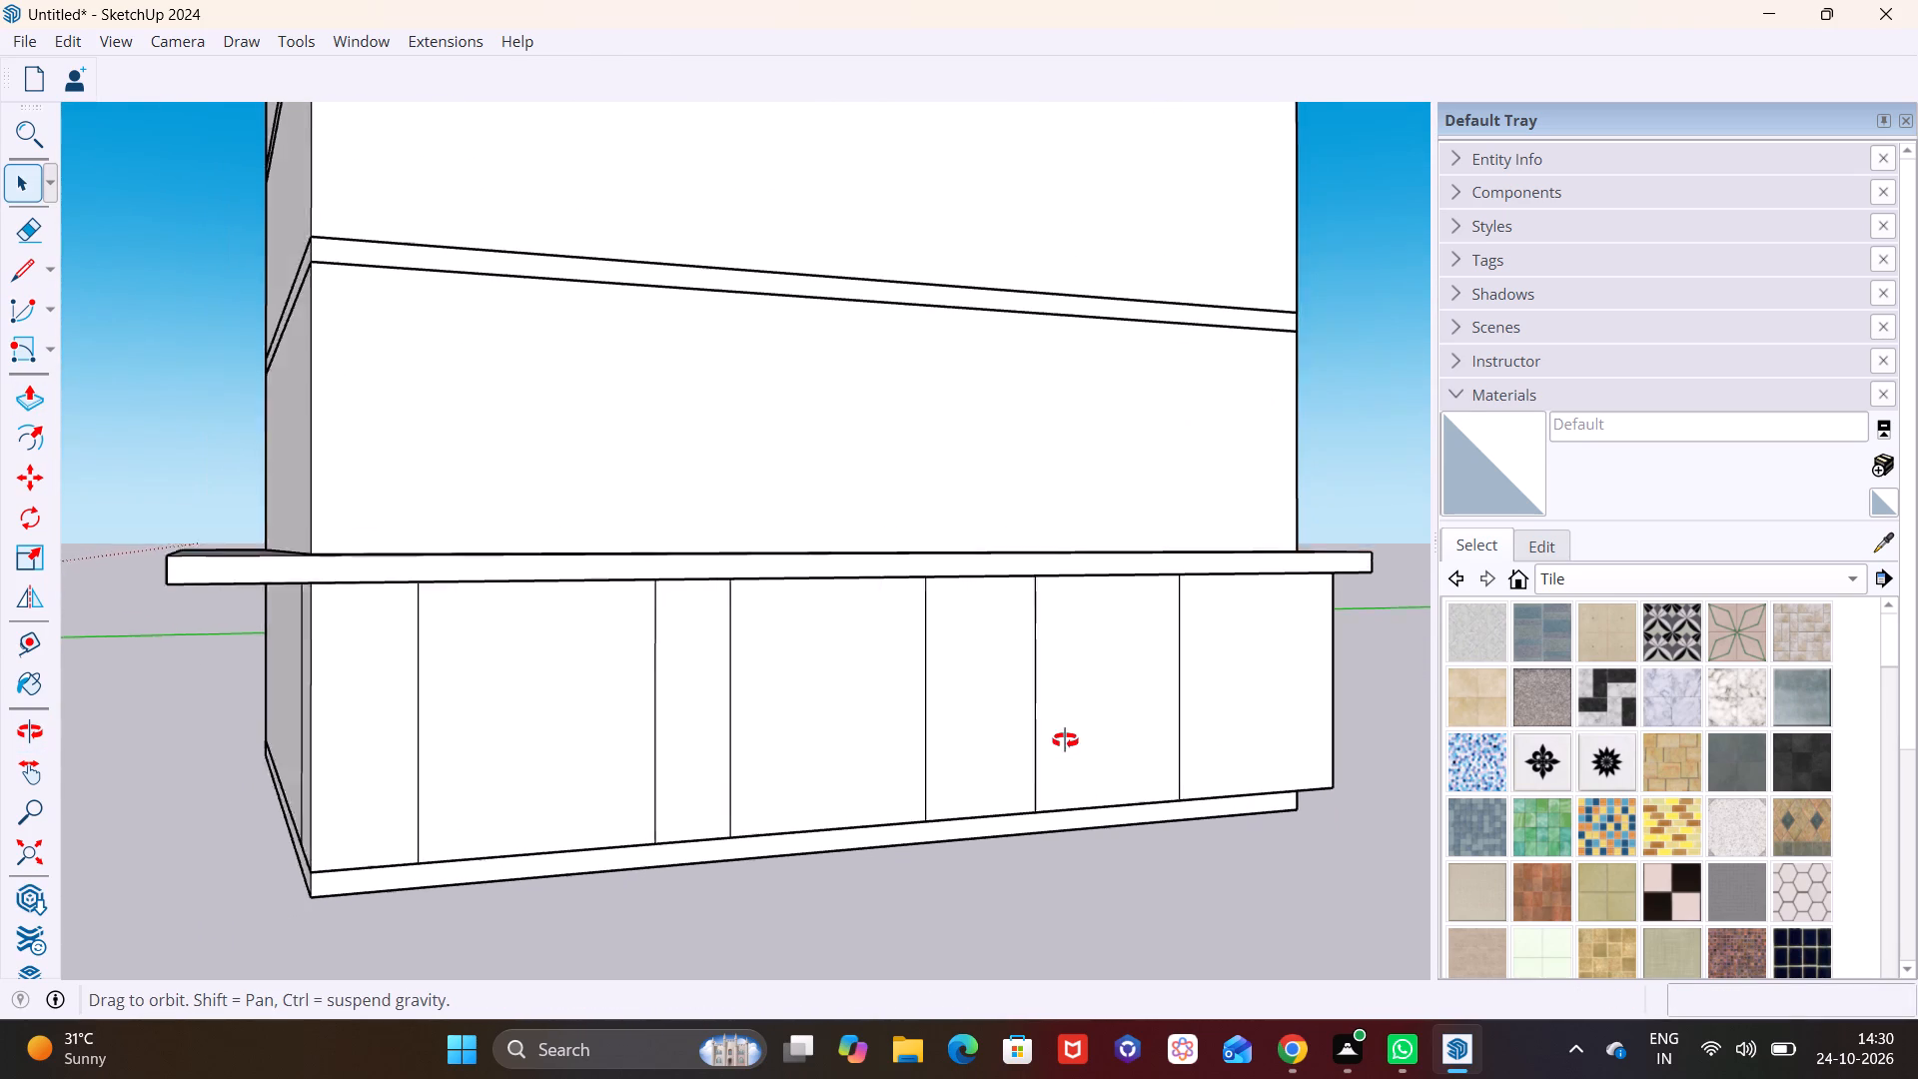
{"action": "middle_click_drag", "start_coordinate": [1065, 740], "coordinate": [1032, 755]}
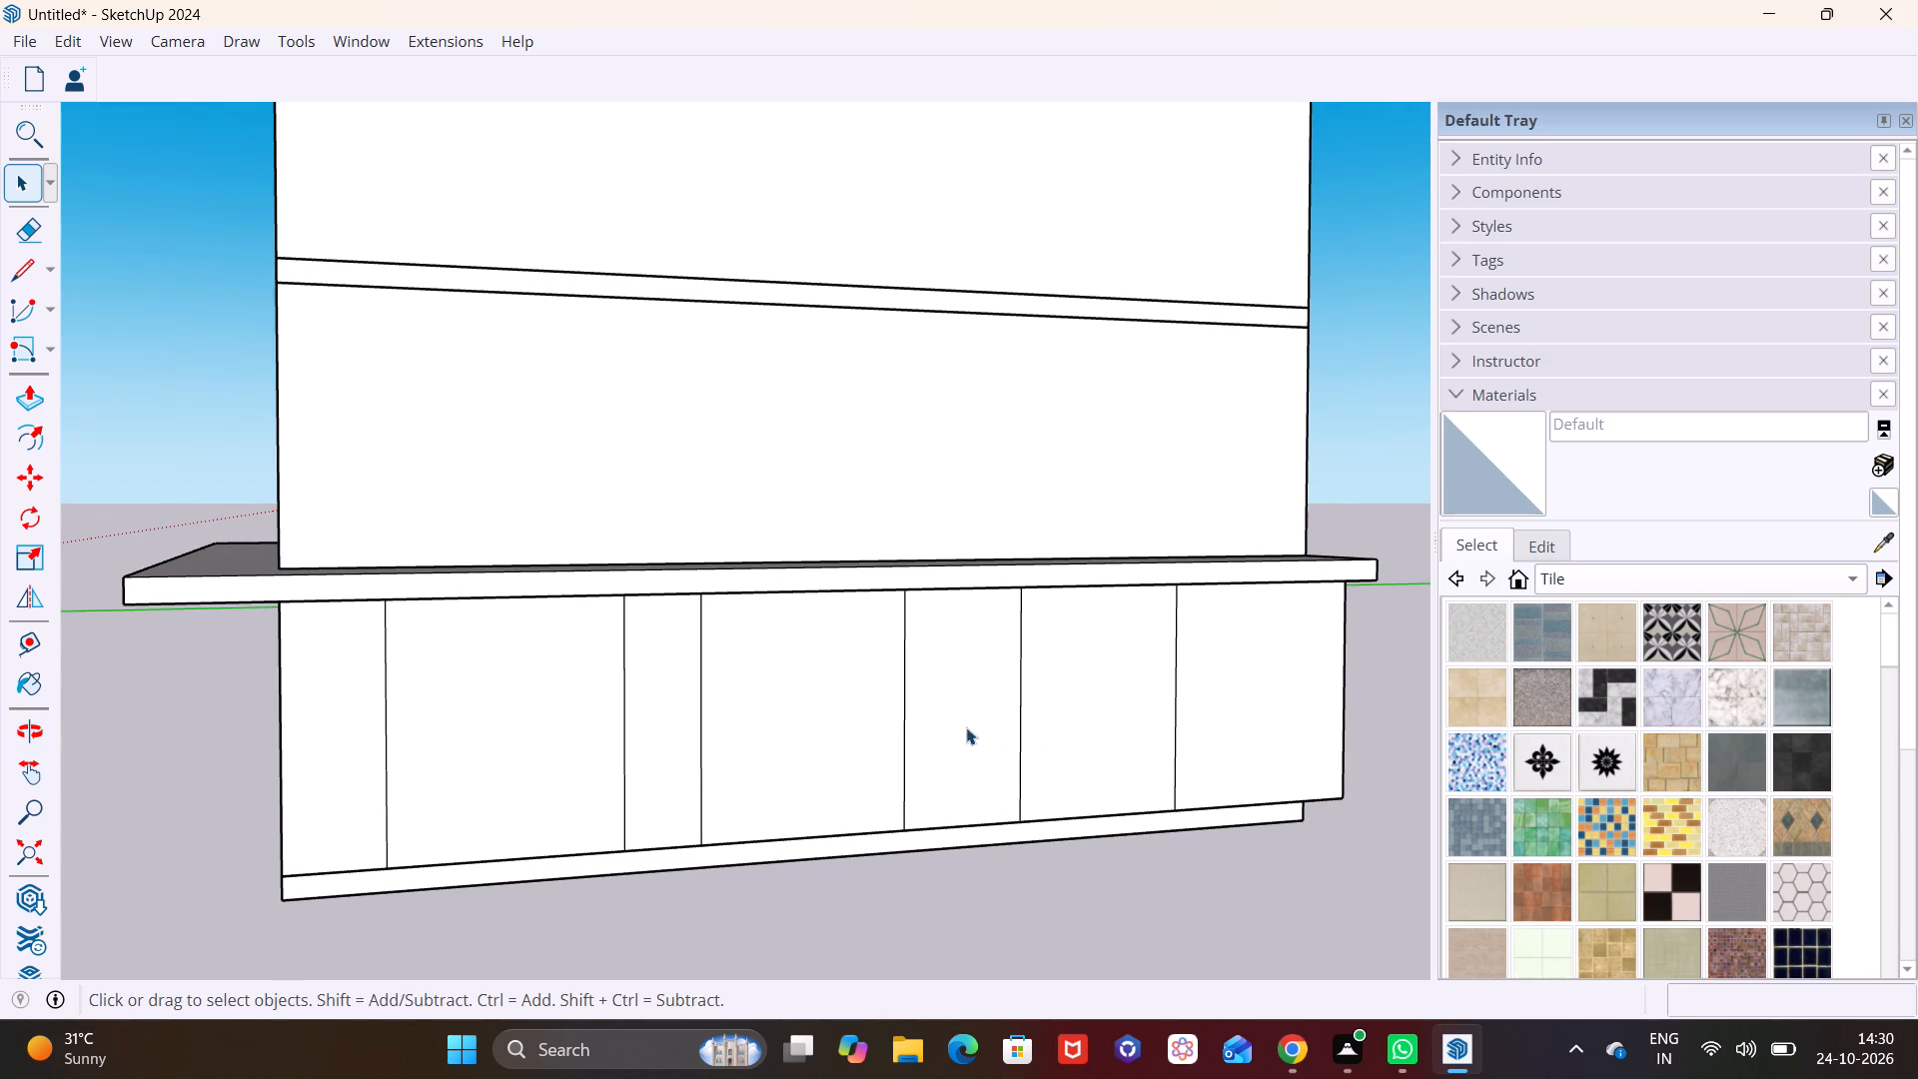
{"action": "scroll", "coordinate": [754, 727], "scroll_direction": "down", "scroll_amount": 4}
{"action": "middle_click_drag", "start_coordinate": [758, 724], "coordinate": [1044, 706], "text": "shift"}
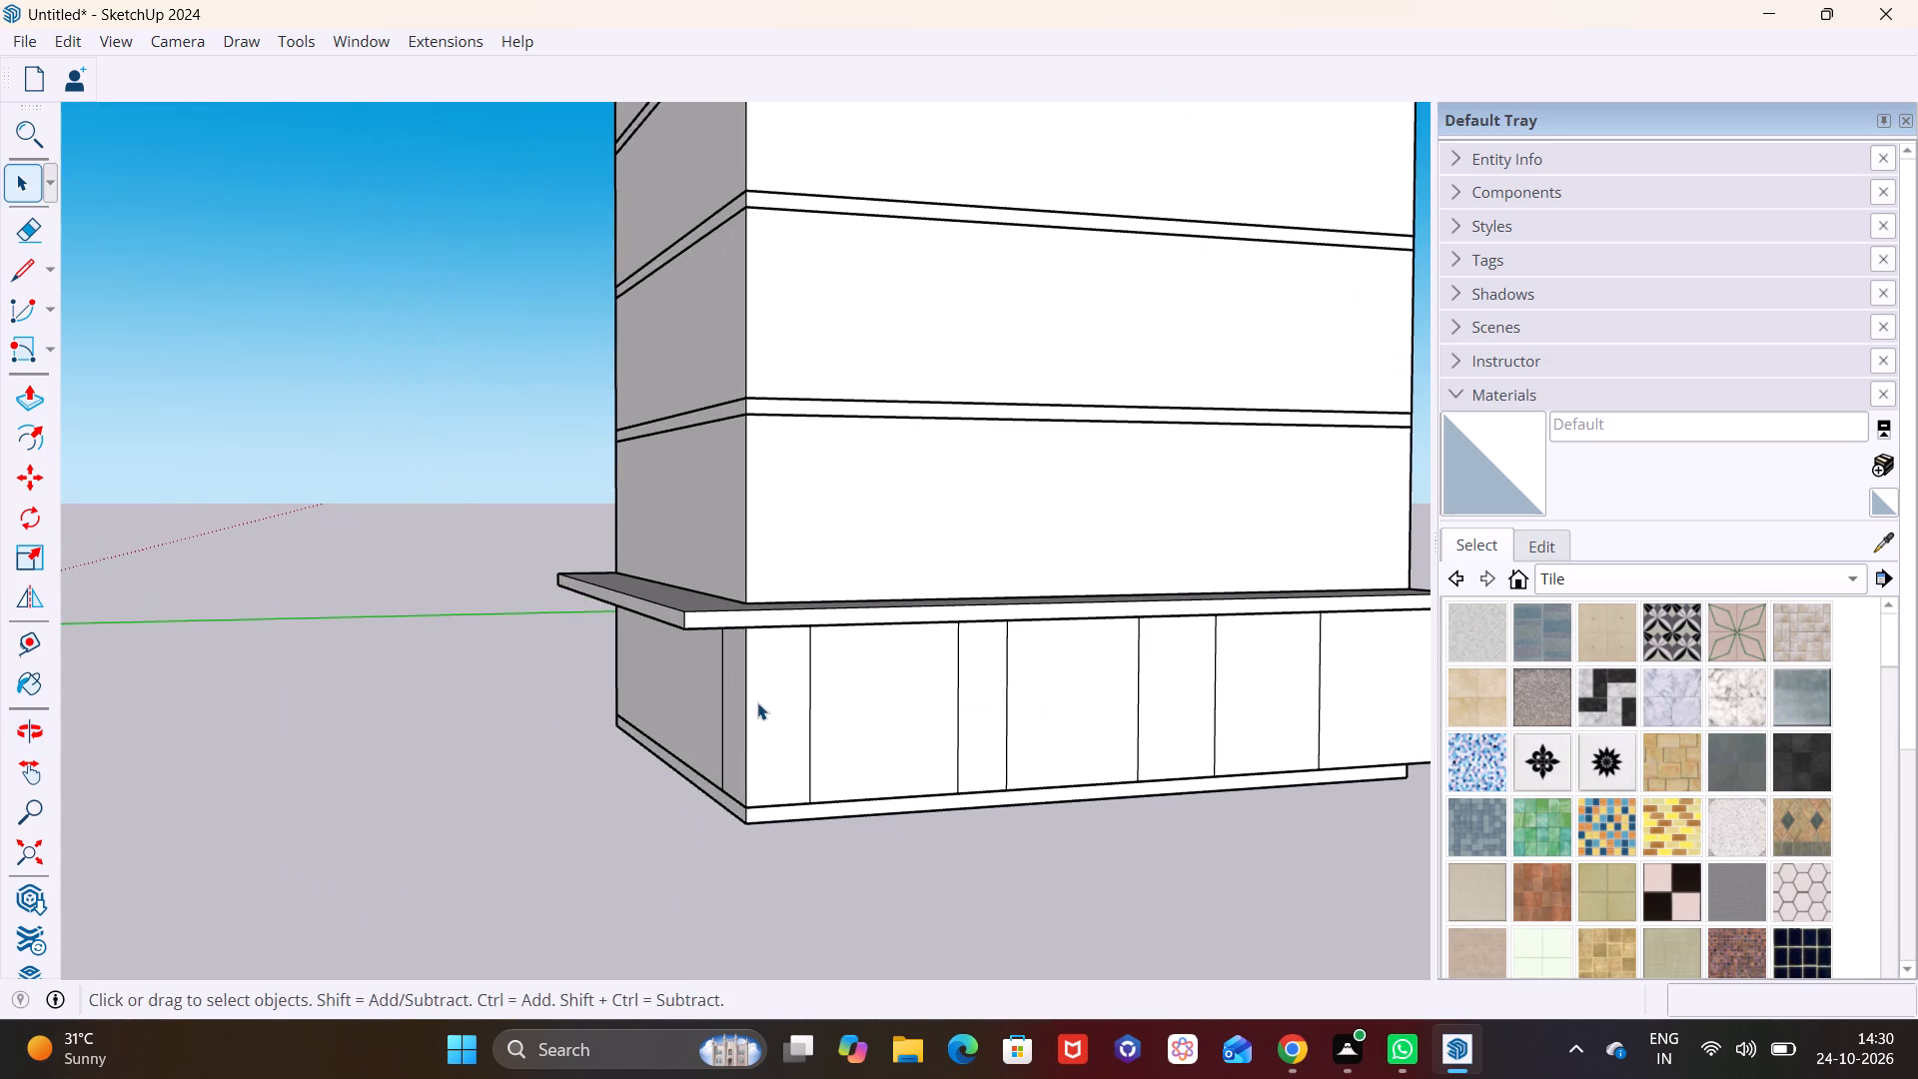
Push/Pull the end edge of the overhanging slab above the extended ground-floor wall outward about 2' 5", flush with the wall face.
{"action": "middle_click_drag", "start_coordinate": [764, 706], "coordinate": [858, 703]}
{"action": "middle_click_drag", "start_coordinate": [1002, 706], "coordinate": [643, 697]}
{"action": "middle_click_drag", "start_coordinate": [1180, 736], "coordinate": [1090, 747], "text": "shift"}
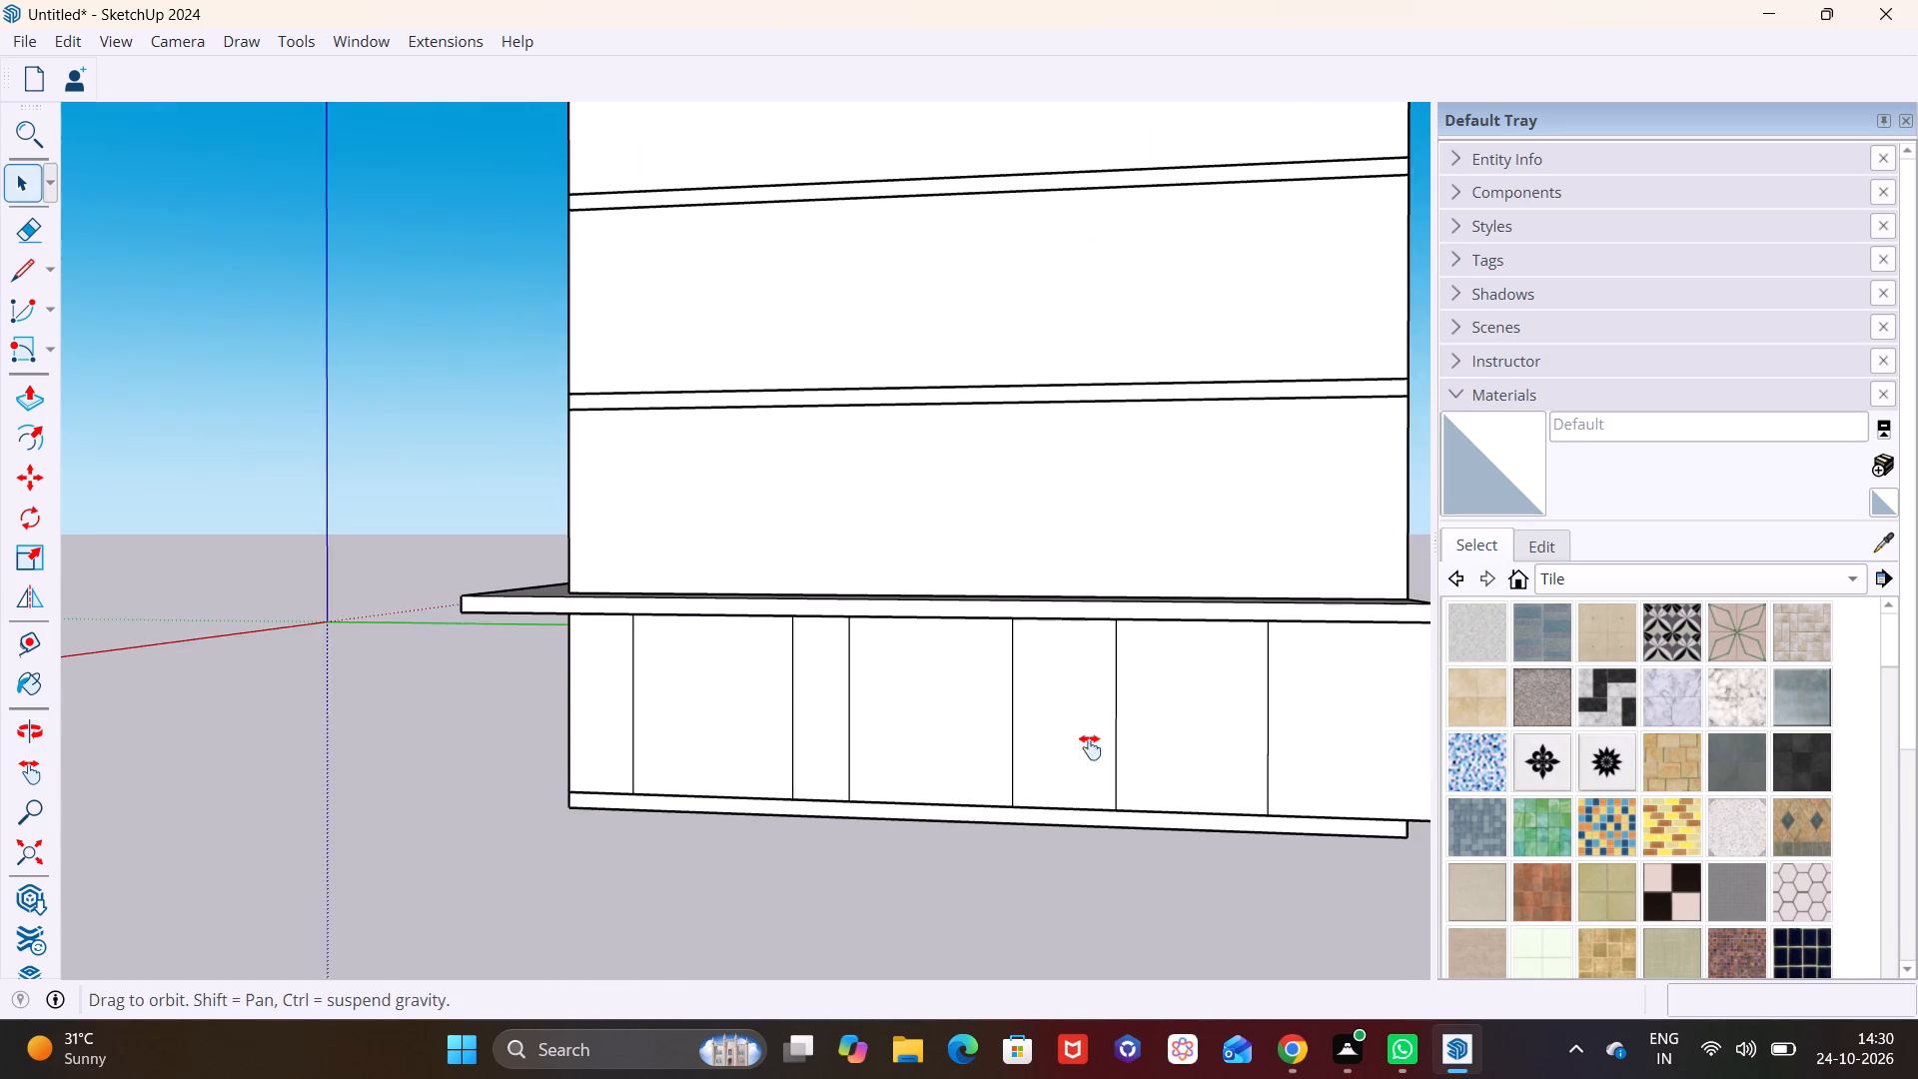
{"action": "middle_click_drag", "start_coordinate": [1090, 747], "coordinate": [890, 749], "text": "shift"}
{"action": "middle_click_drag", "start_coordinate": [1117, 729], "coordinate": [660, 719]}
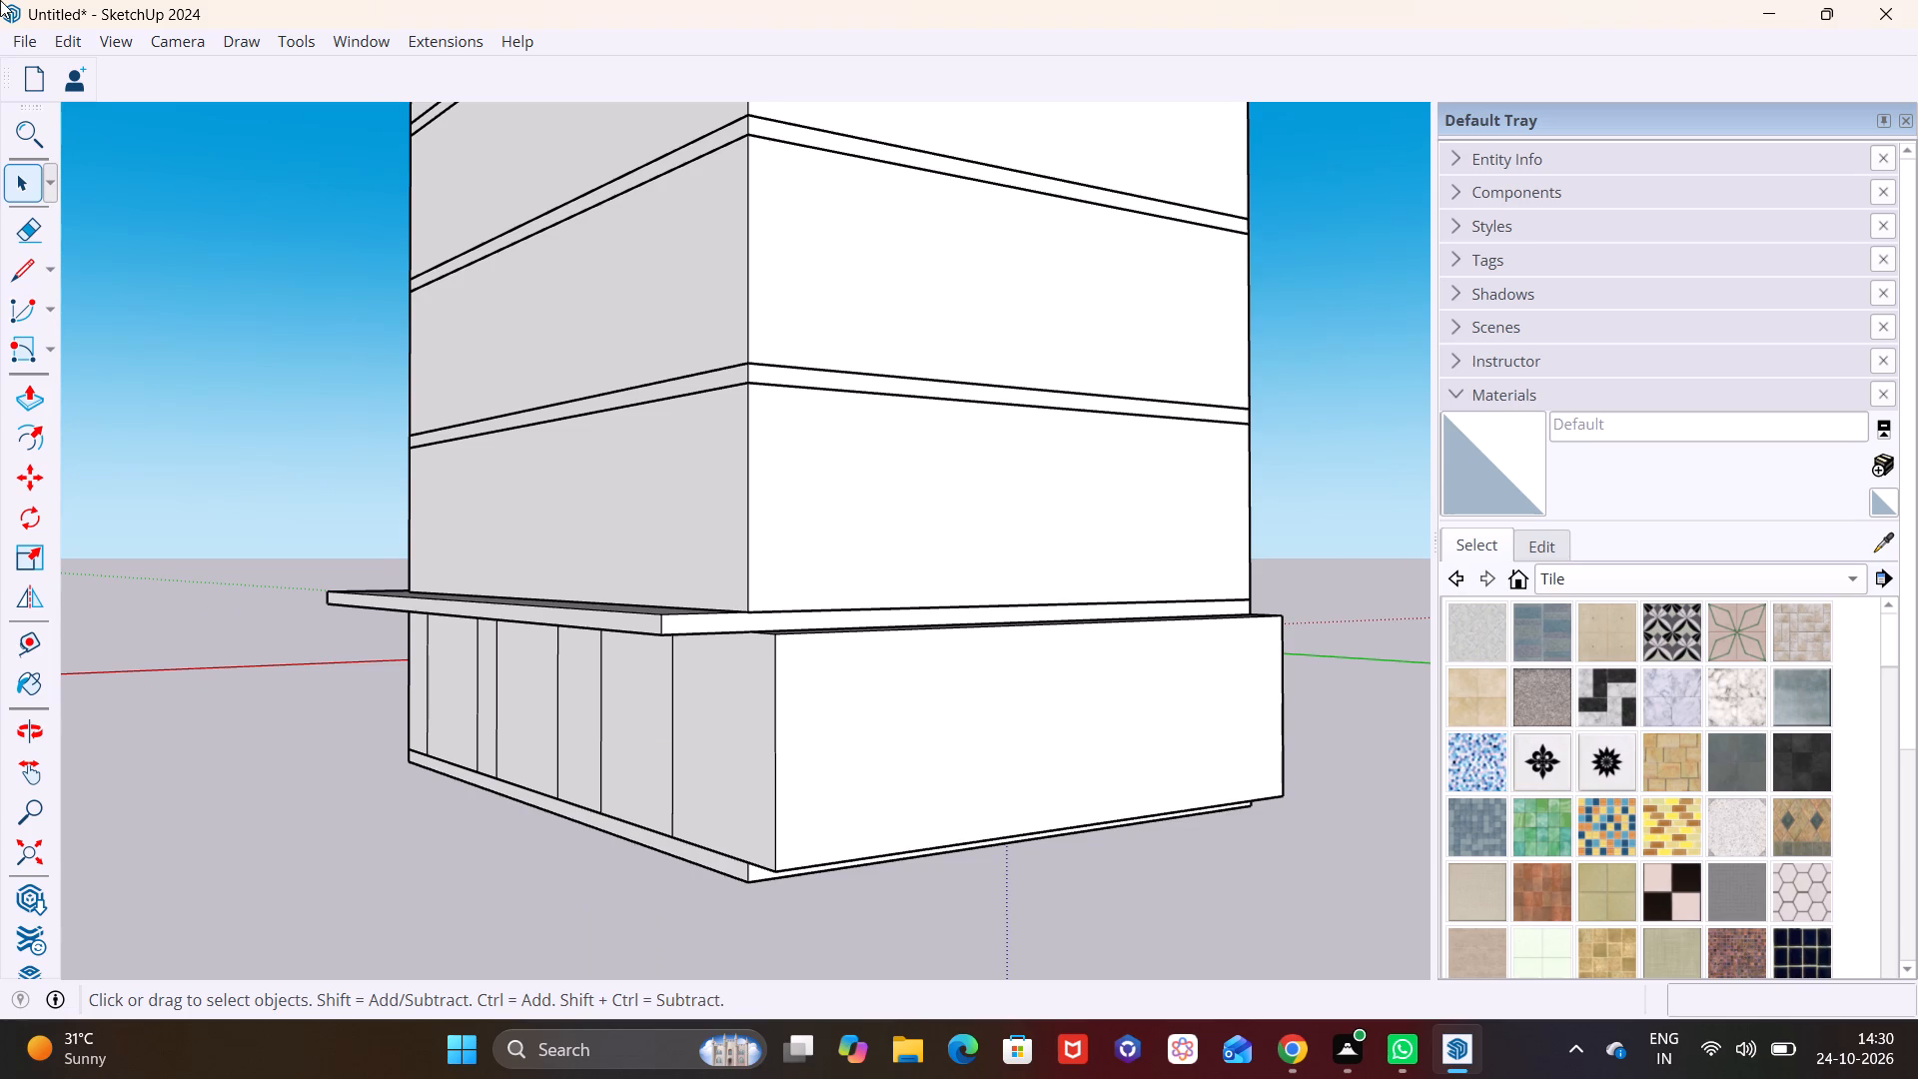
{"action": "double_click", "coordinate": [709, 624]}
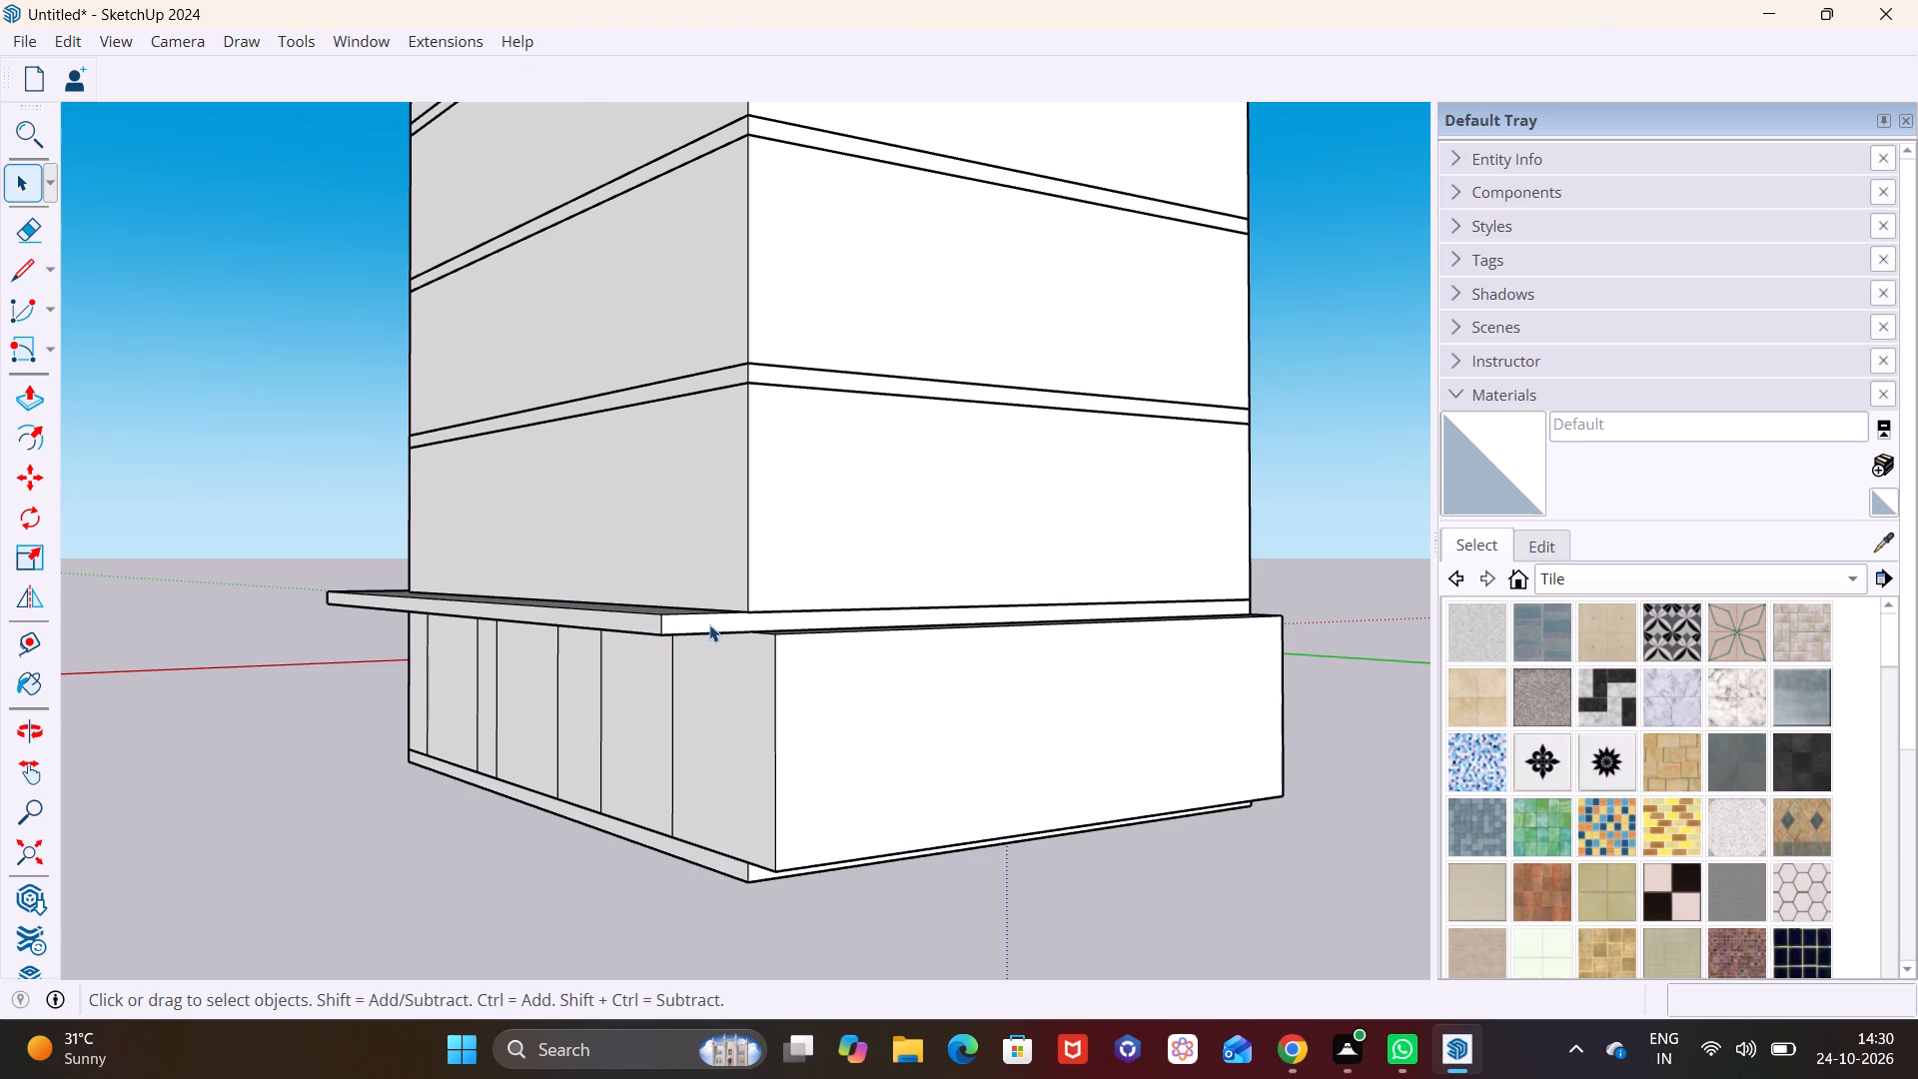
{"action": "double_click", "coordinate": [717, 624]}
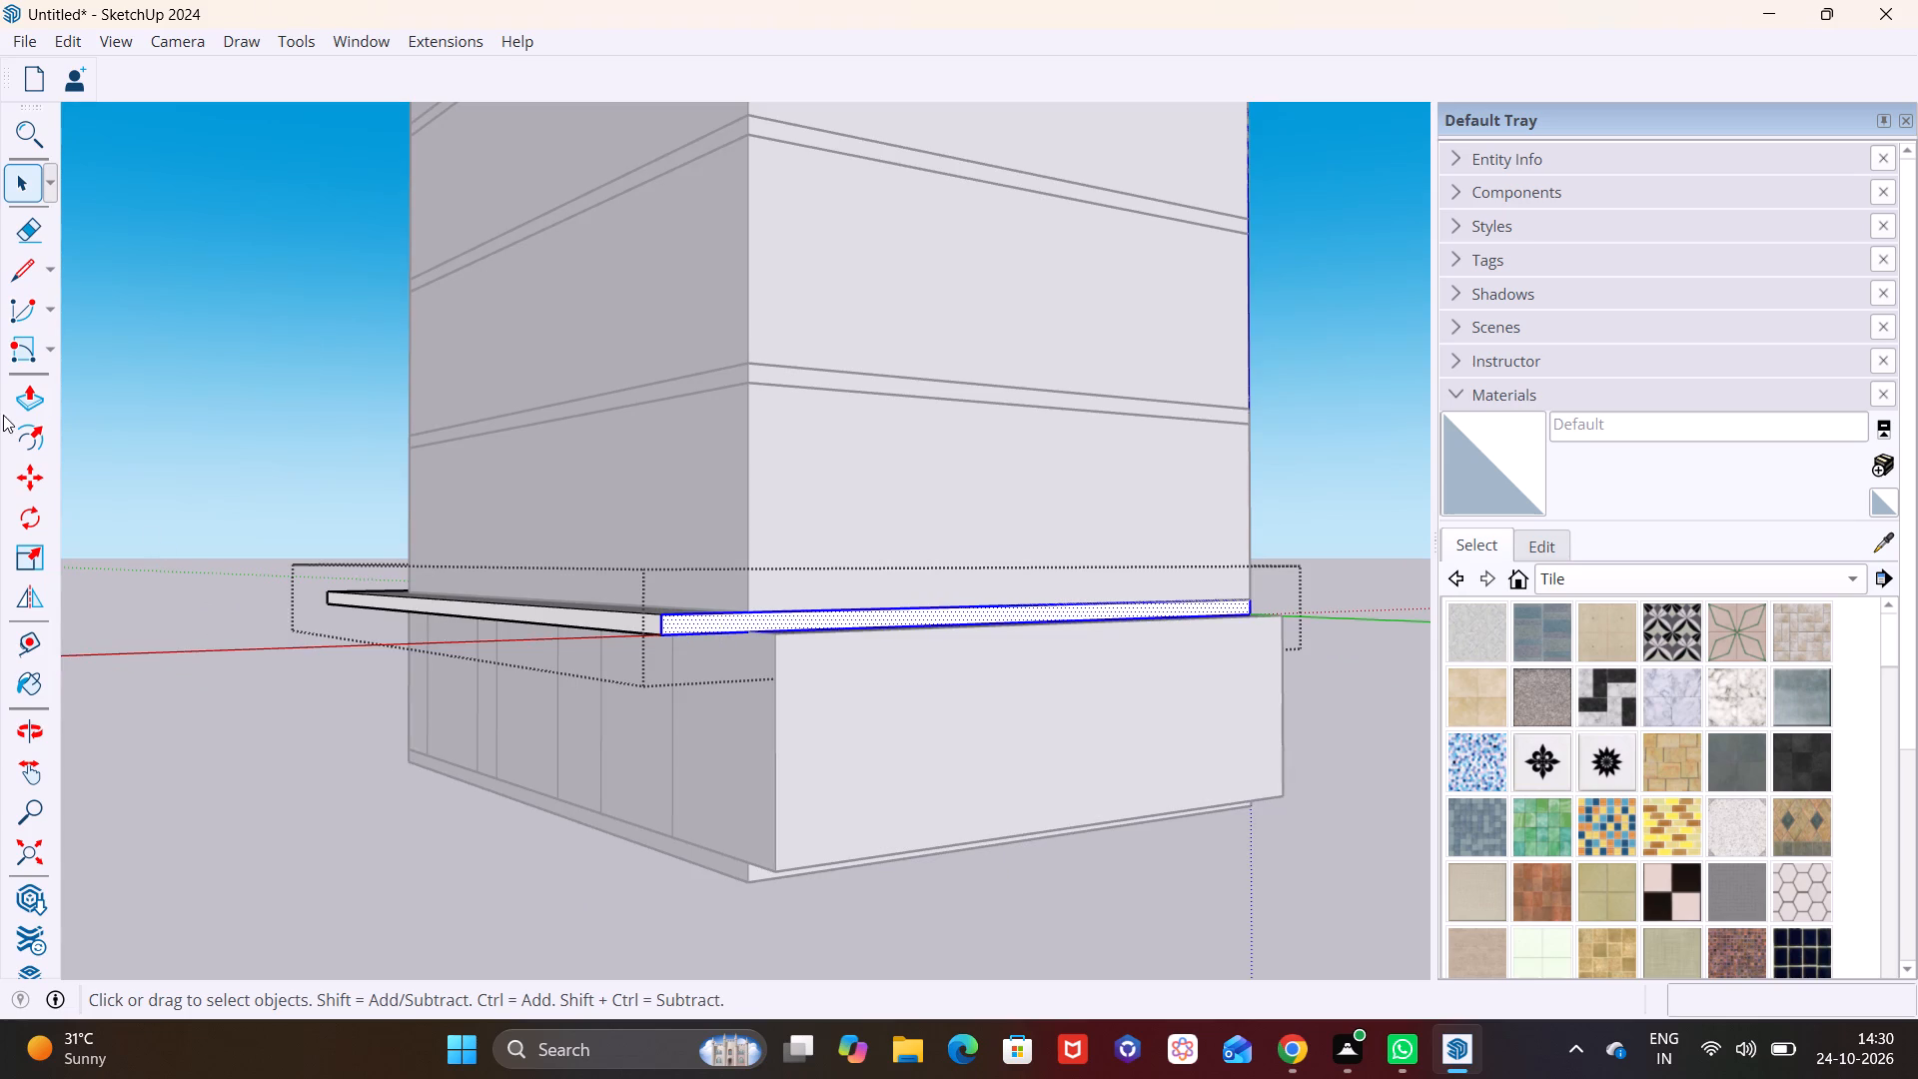
{"action": "left_click", "coordinate": [22, 394]}
{"action": "left_click", "coordinate": [716, 620]}
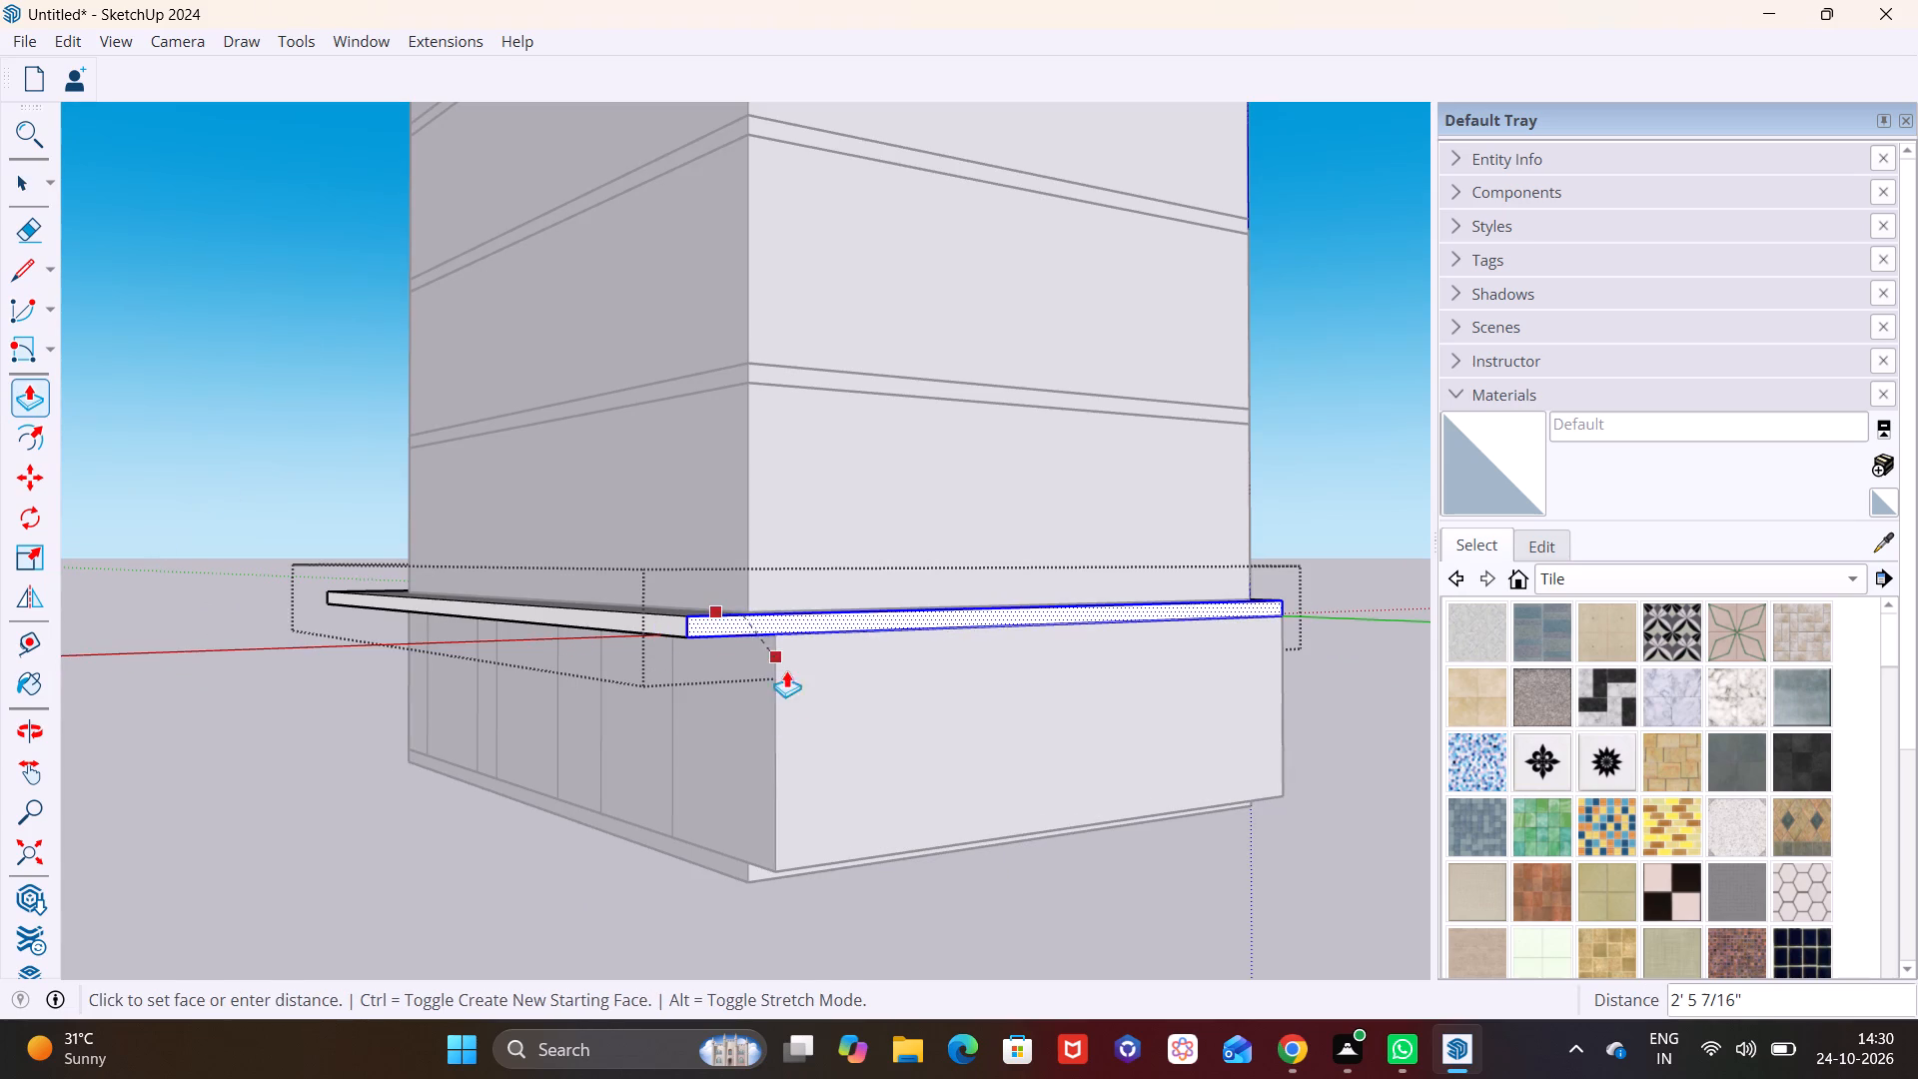
{"action": "left_click", "coordinate": [775, 759]}
{"action": "scroll", "coordinate": [966, 755], "scroll_direction": "down", "scroll_amount": 2}
{"action": "middle_click_drag", "start_coordinate": [983, 707], "coordinate": [977, 748]}
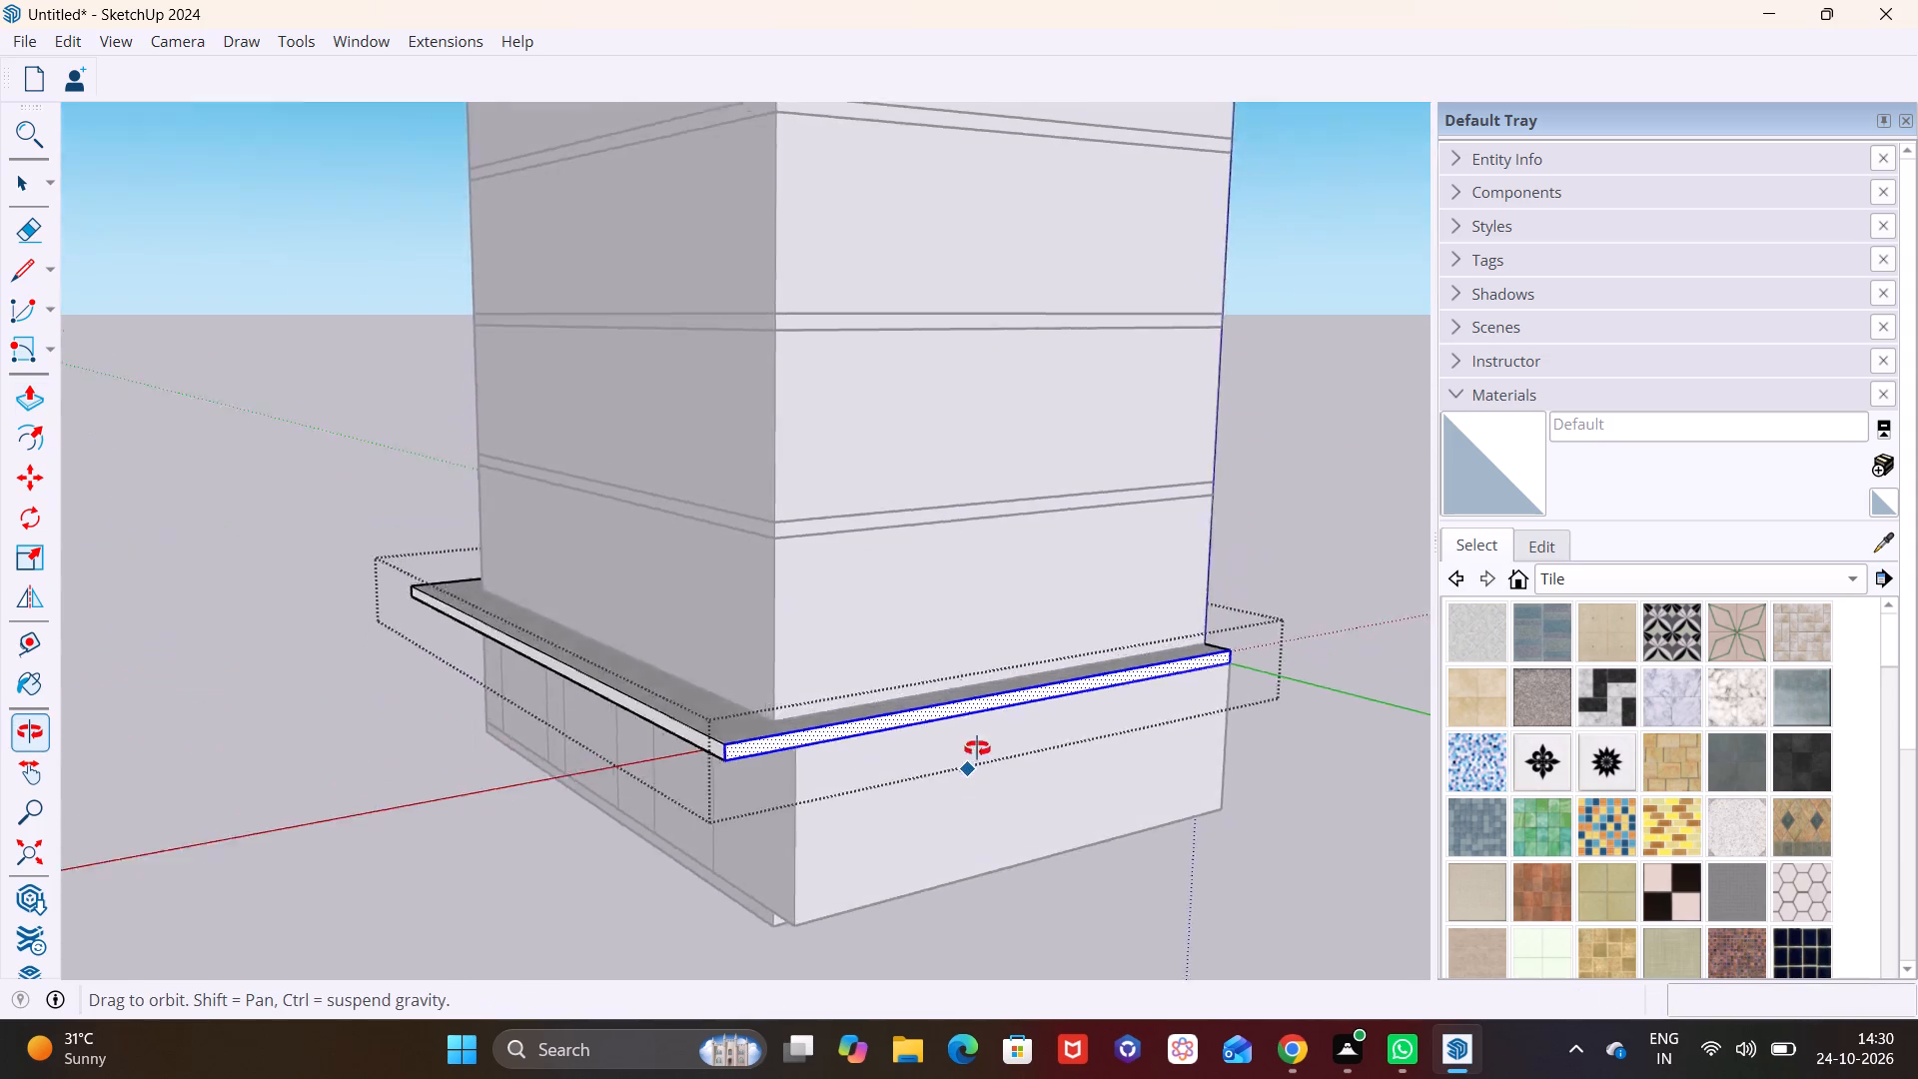
{"action": "middle_click_drag", "start_coordinate": [977, 748], "coordinate": [964, 484]}
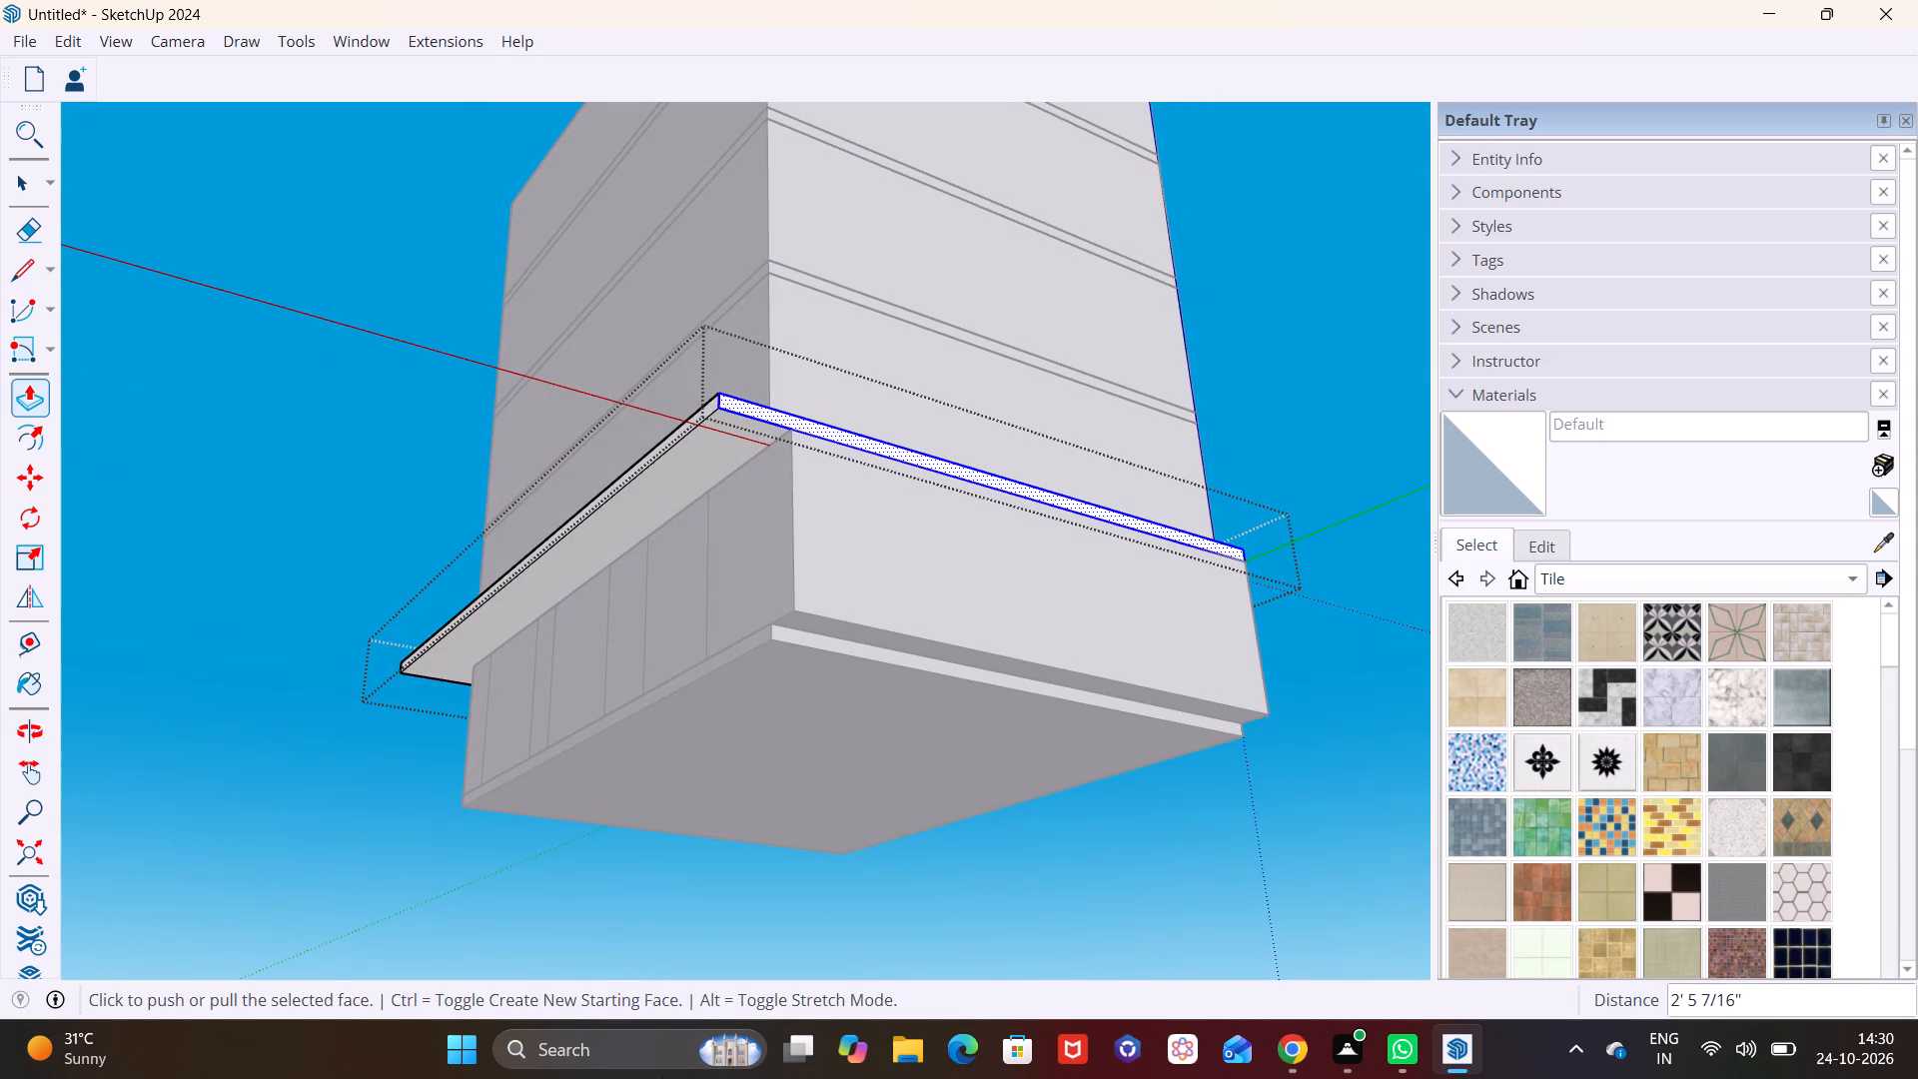
{"action": "key", "text": "space"}
{"action": "left_click", "coordinate": [881, 665]}
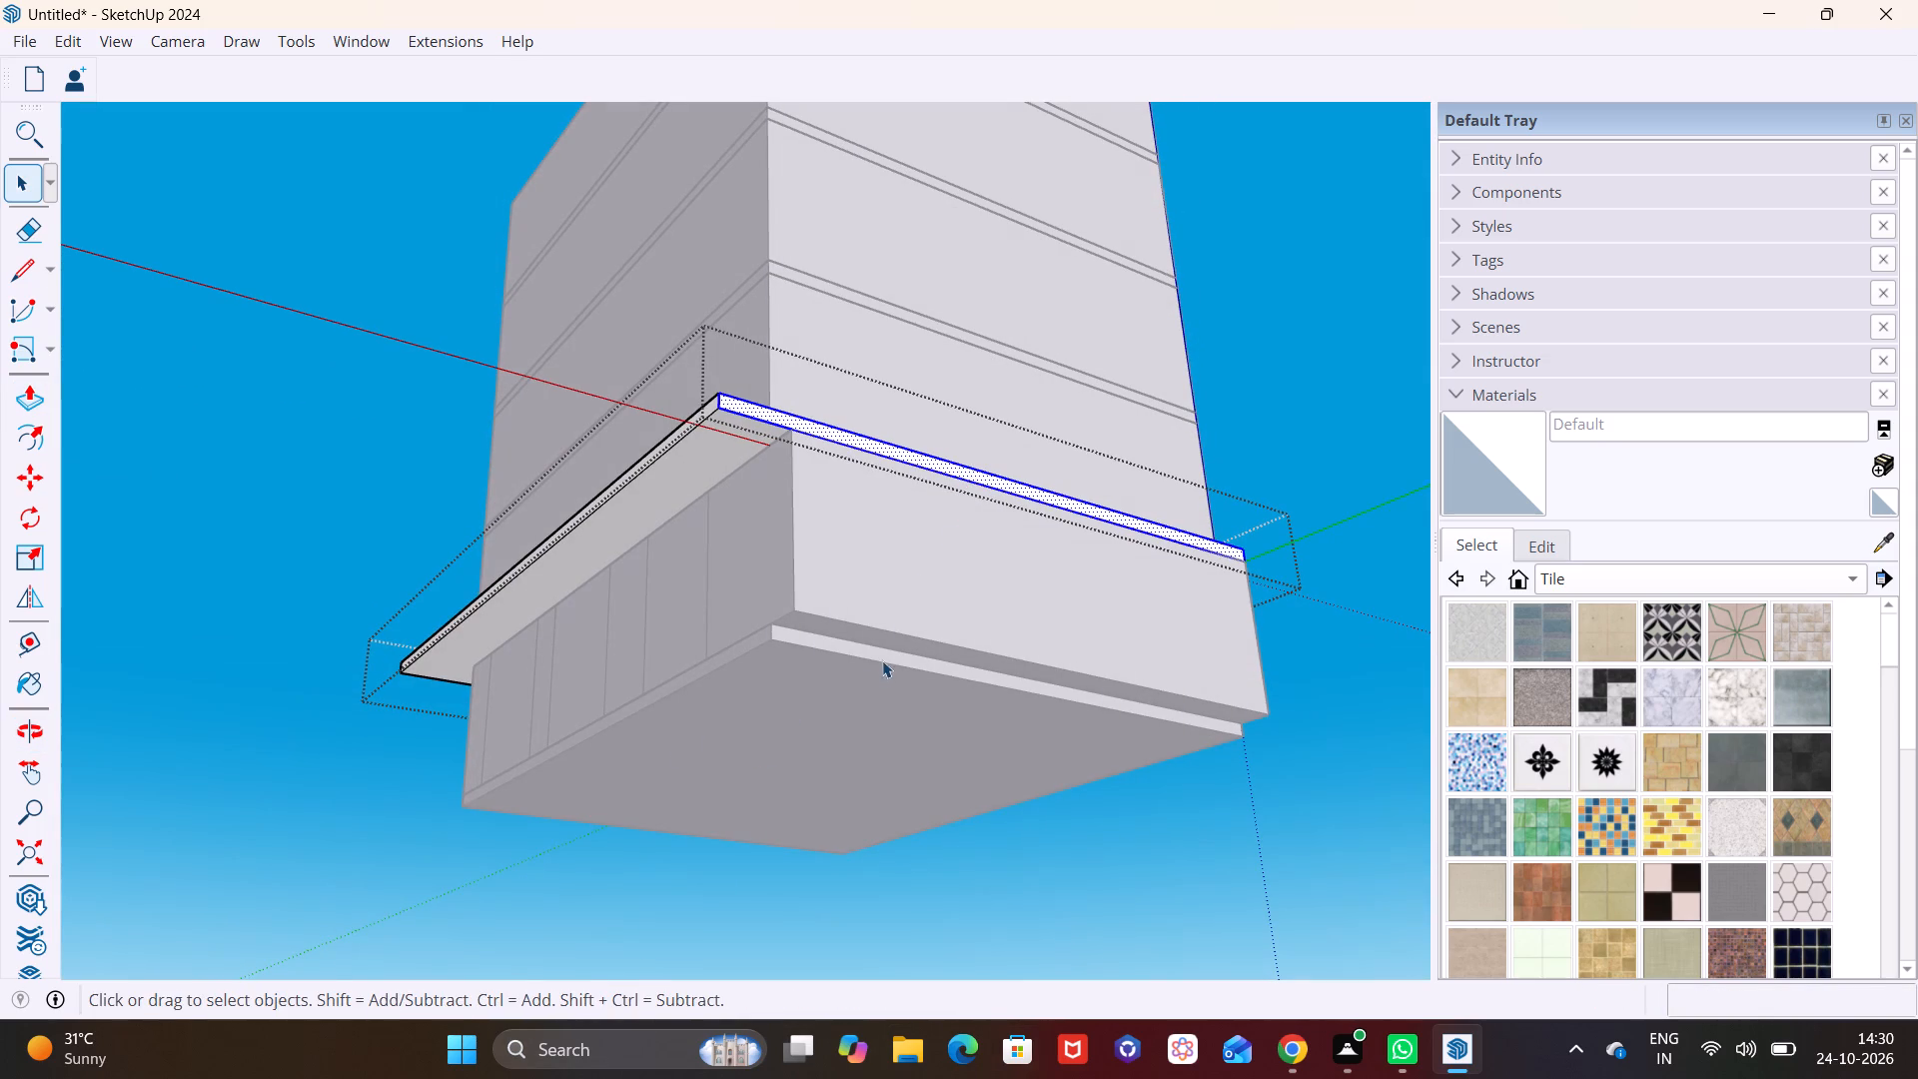
{"action": "left_click", "coordinate": [889, 649]}
Push/Pull the base slab's edge beneath the extended ground-floor wall outward about 2' 5" to the wall face and clear the selection.
{"action": "middle_click_drag", "start_coordinate": [894, 638], "coordinate": [851, 816]}
{"action": "scroll", "coordinate": [855, 805], "scroll_direction": "up", "scroll_amount": 5}
{"action": "middle_click_drag", "start_coordinate": [811, 678], "coordinate": [814, 625]}
{"action": "double_click", "coordinate": [780, 738]}
{"action": "left_click", "coordinate": [771, 742]}
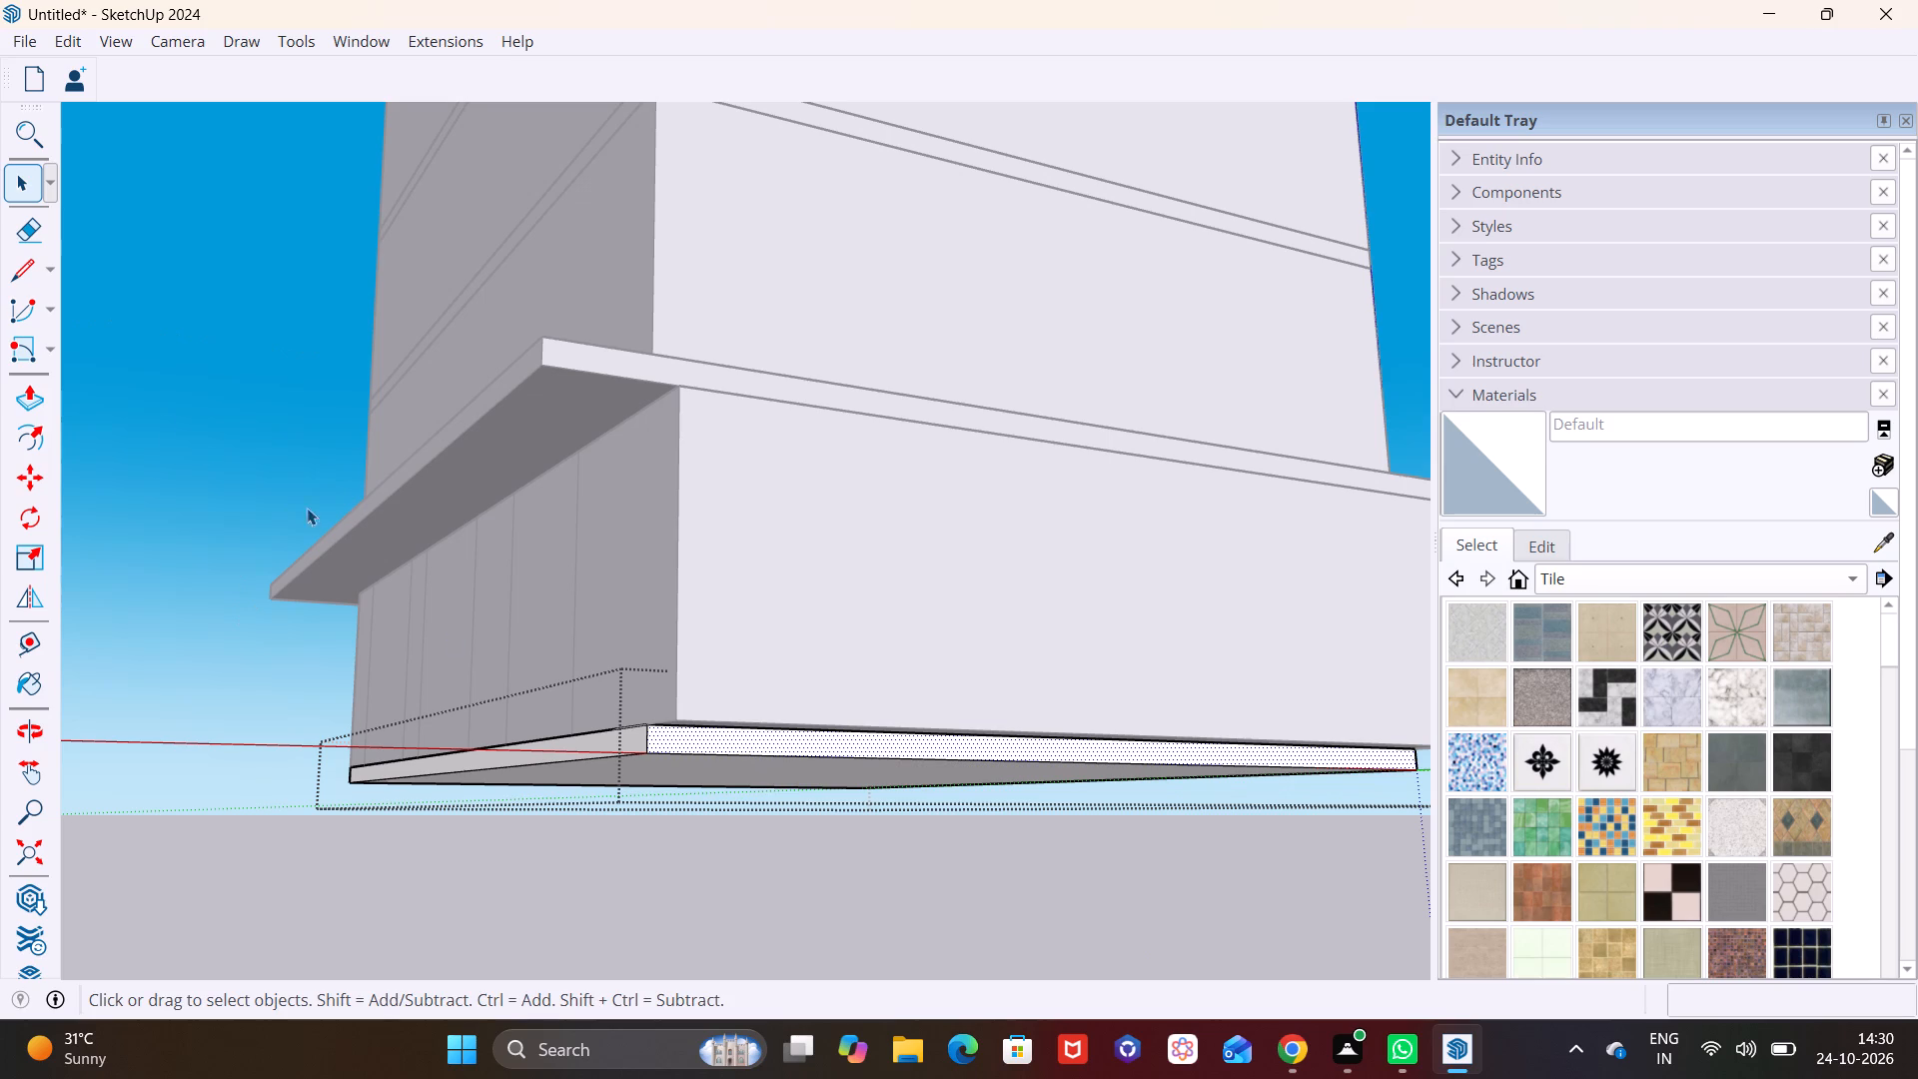
{"action": "left_click", "coordinate": [23, 401]}
{"action": "left_click", "coordinate": [766, 748]}
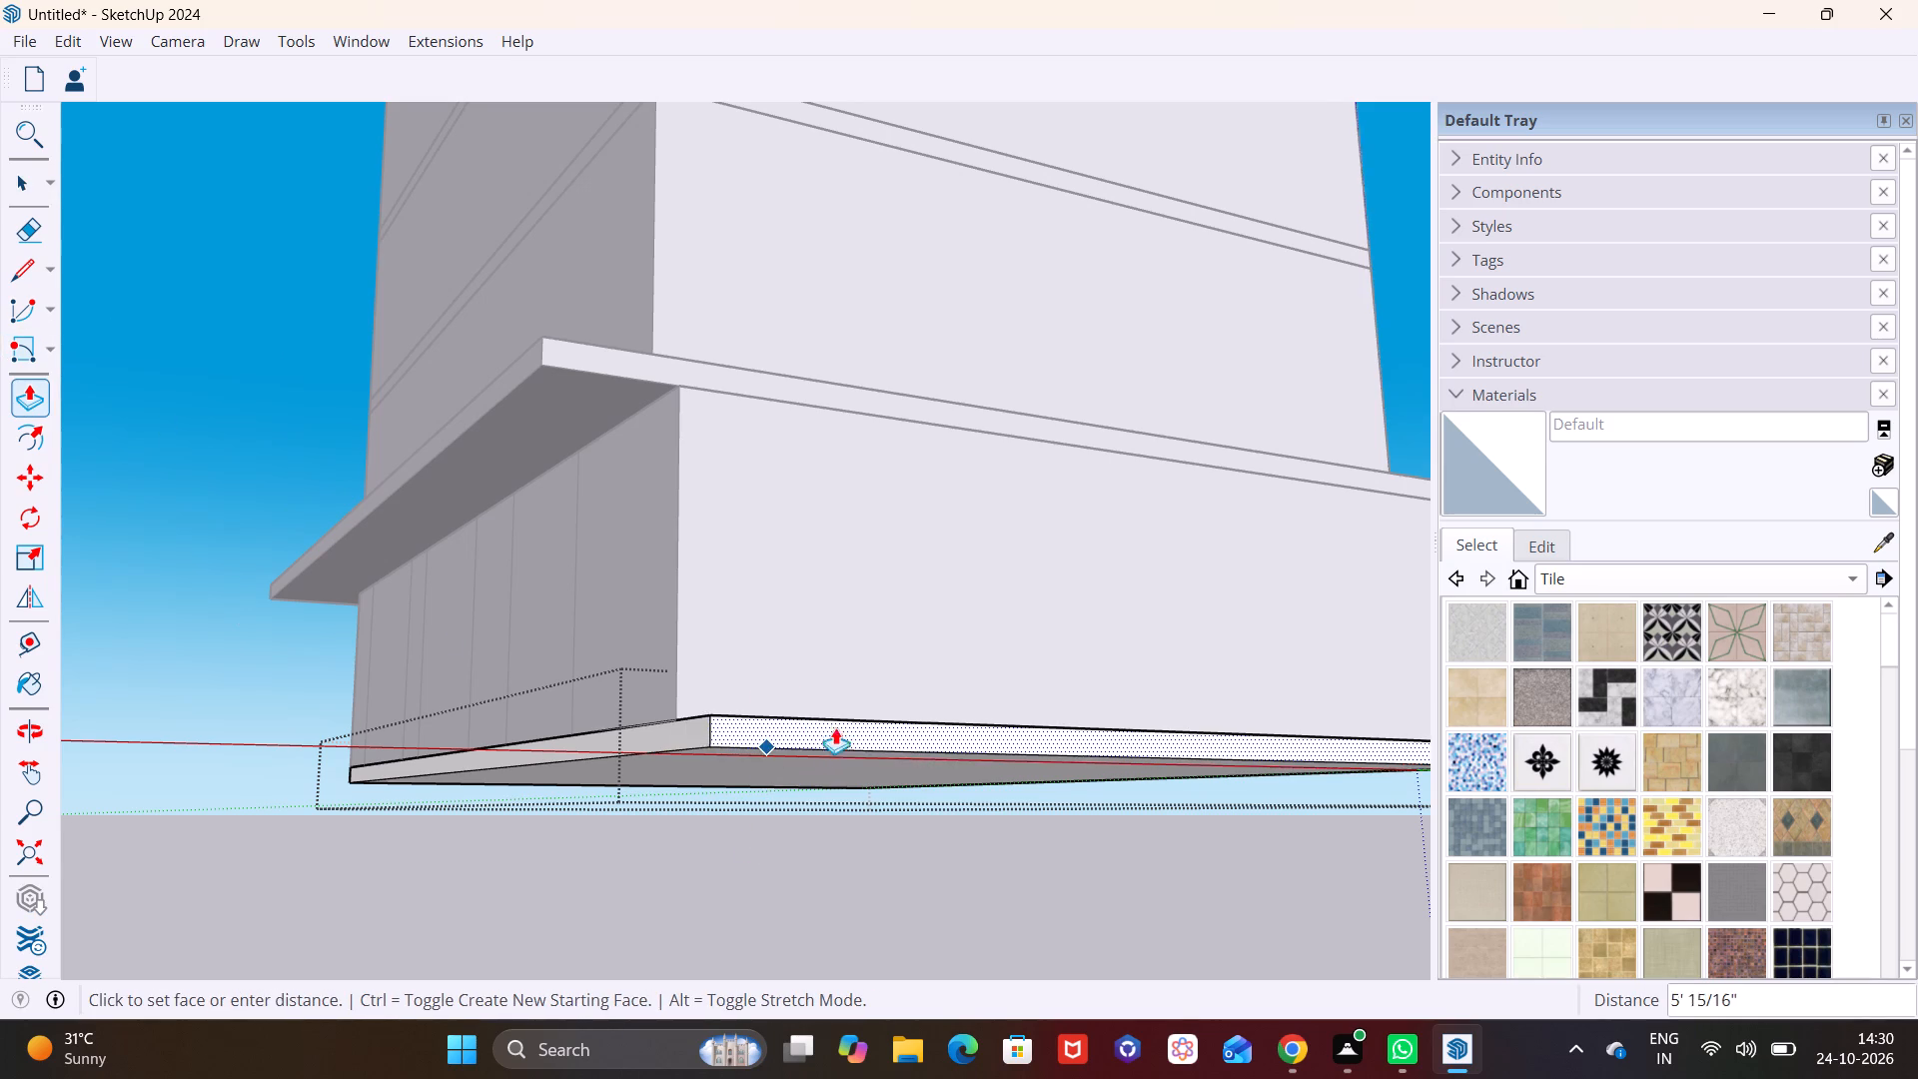
{"action": "left_click", "coordinate": [693, 609]}
{"action": "scroll", "coordinate": [645, 731], "scroll_direction": "down", "scroll_amount": 2}
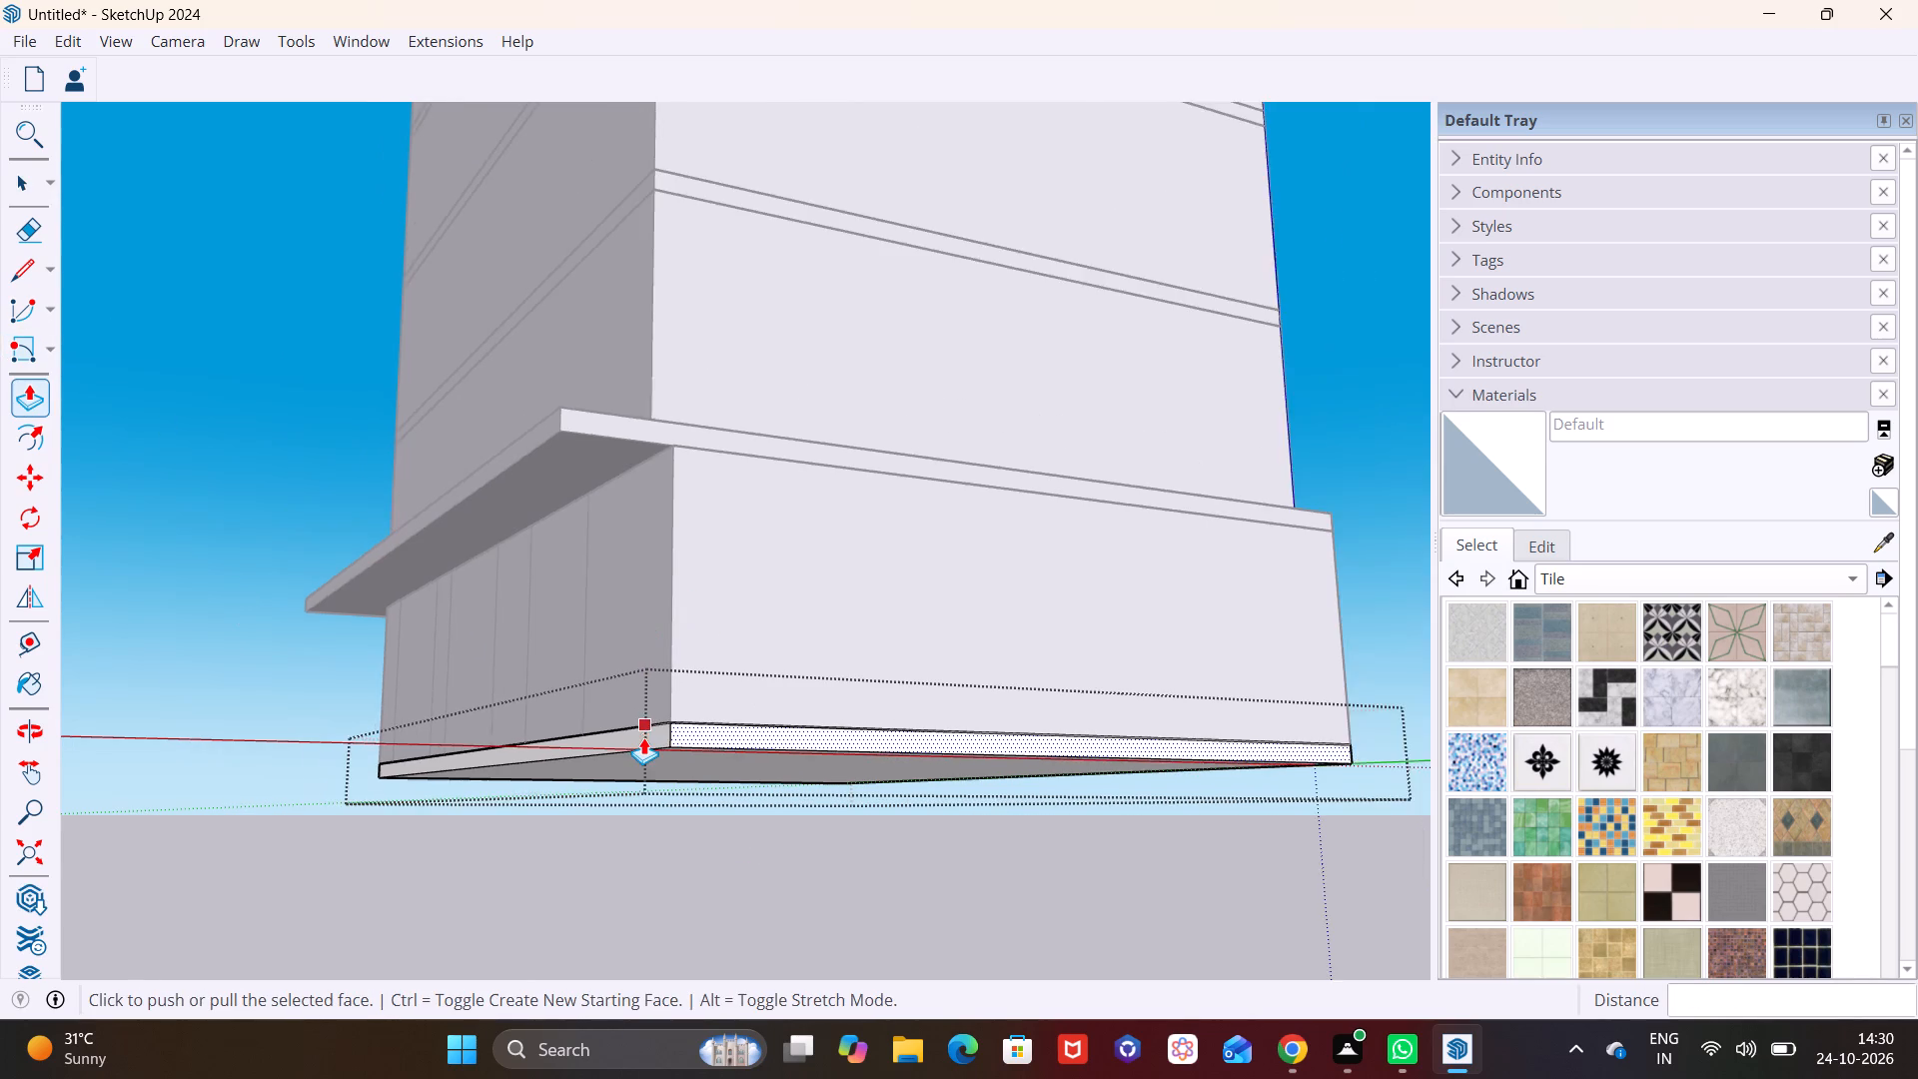
{"action": "scroll", "coordinate": [643, 737], "scroll_direction": "down", "scroll_amount": 2}
{"action": "middle_click_drag", "start_coordinate": [559, 674], "coordinate": [597, 1007]}
{"action": "scroll", "coordinate": [640, 906], "scroll_direction": "down", "scroll_amount": 6}
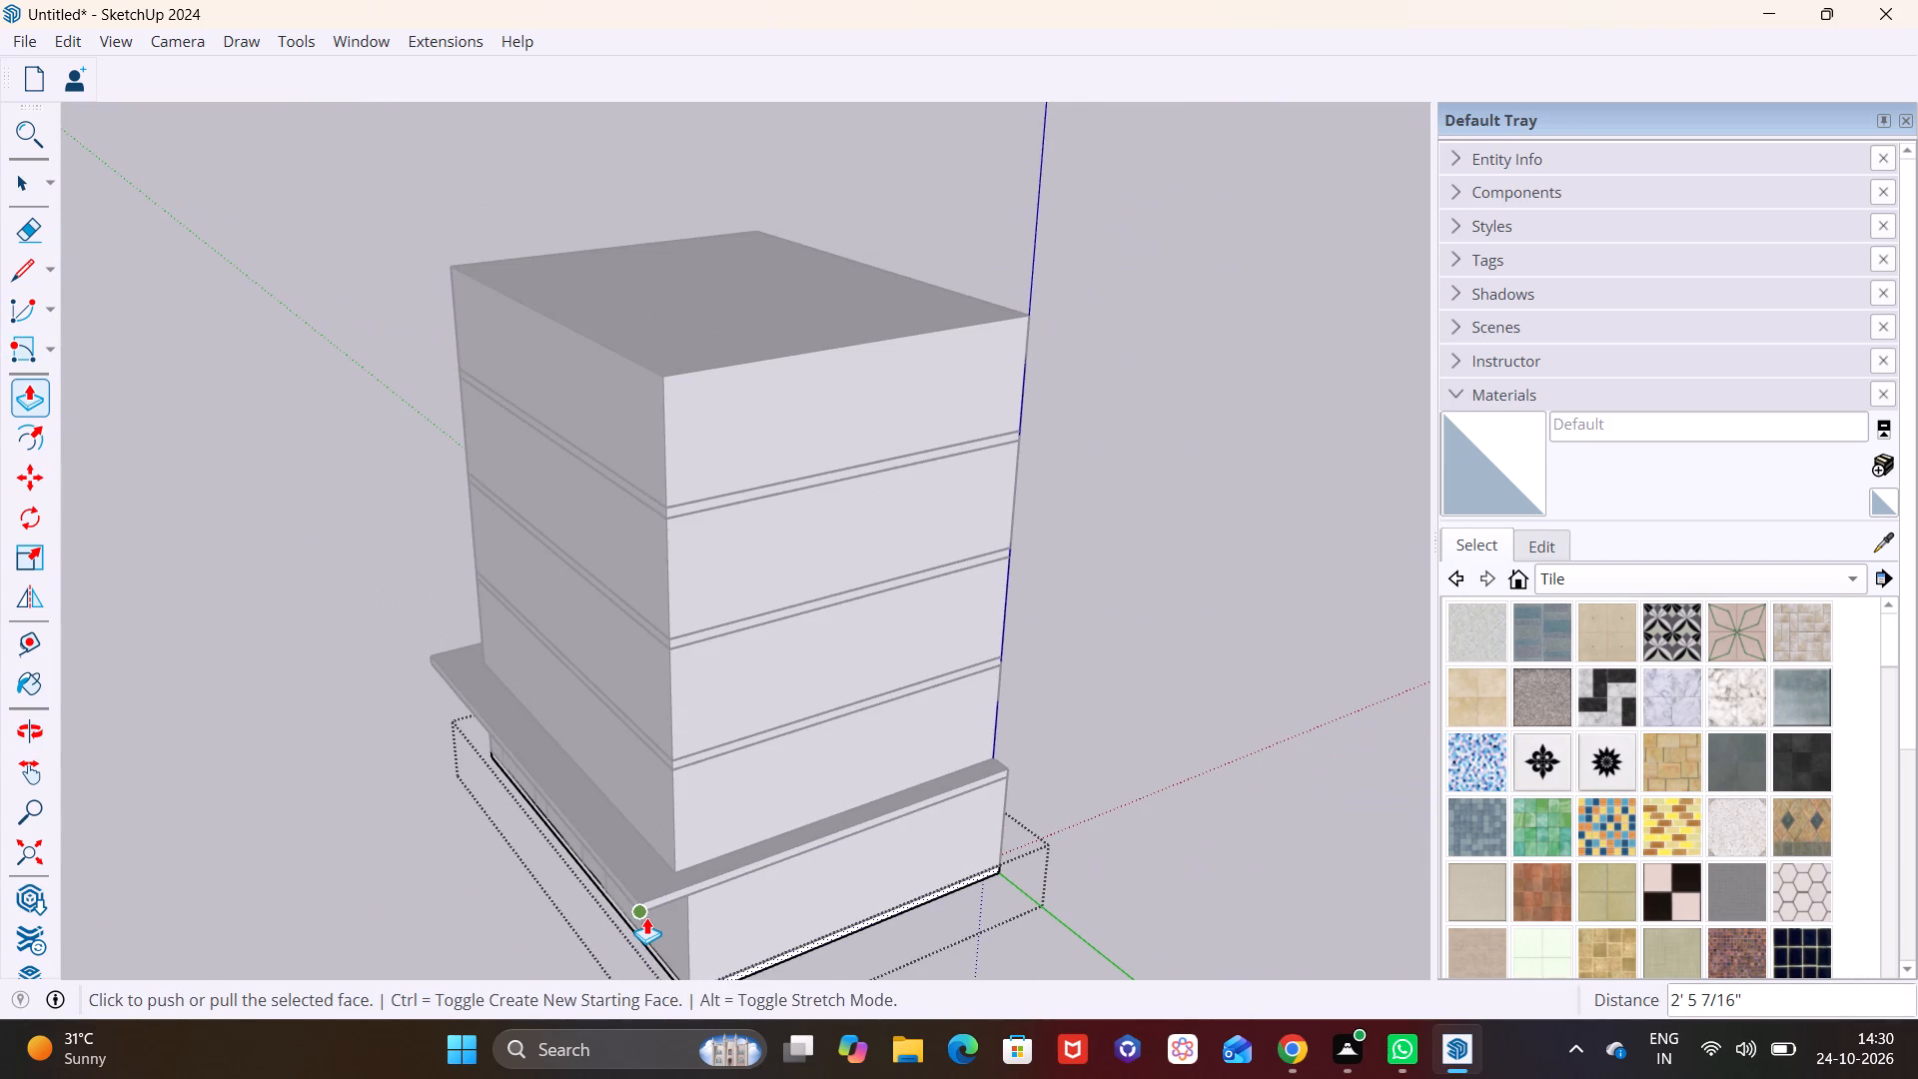
{"action": "middle_click_drag", "start_coordinate": [723, 956], "coordinate": [1177, 694]}
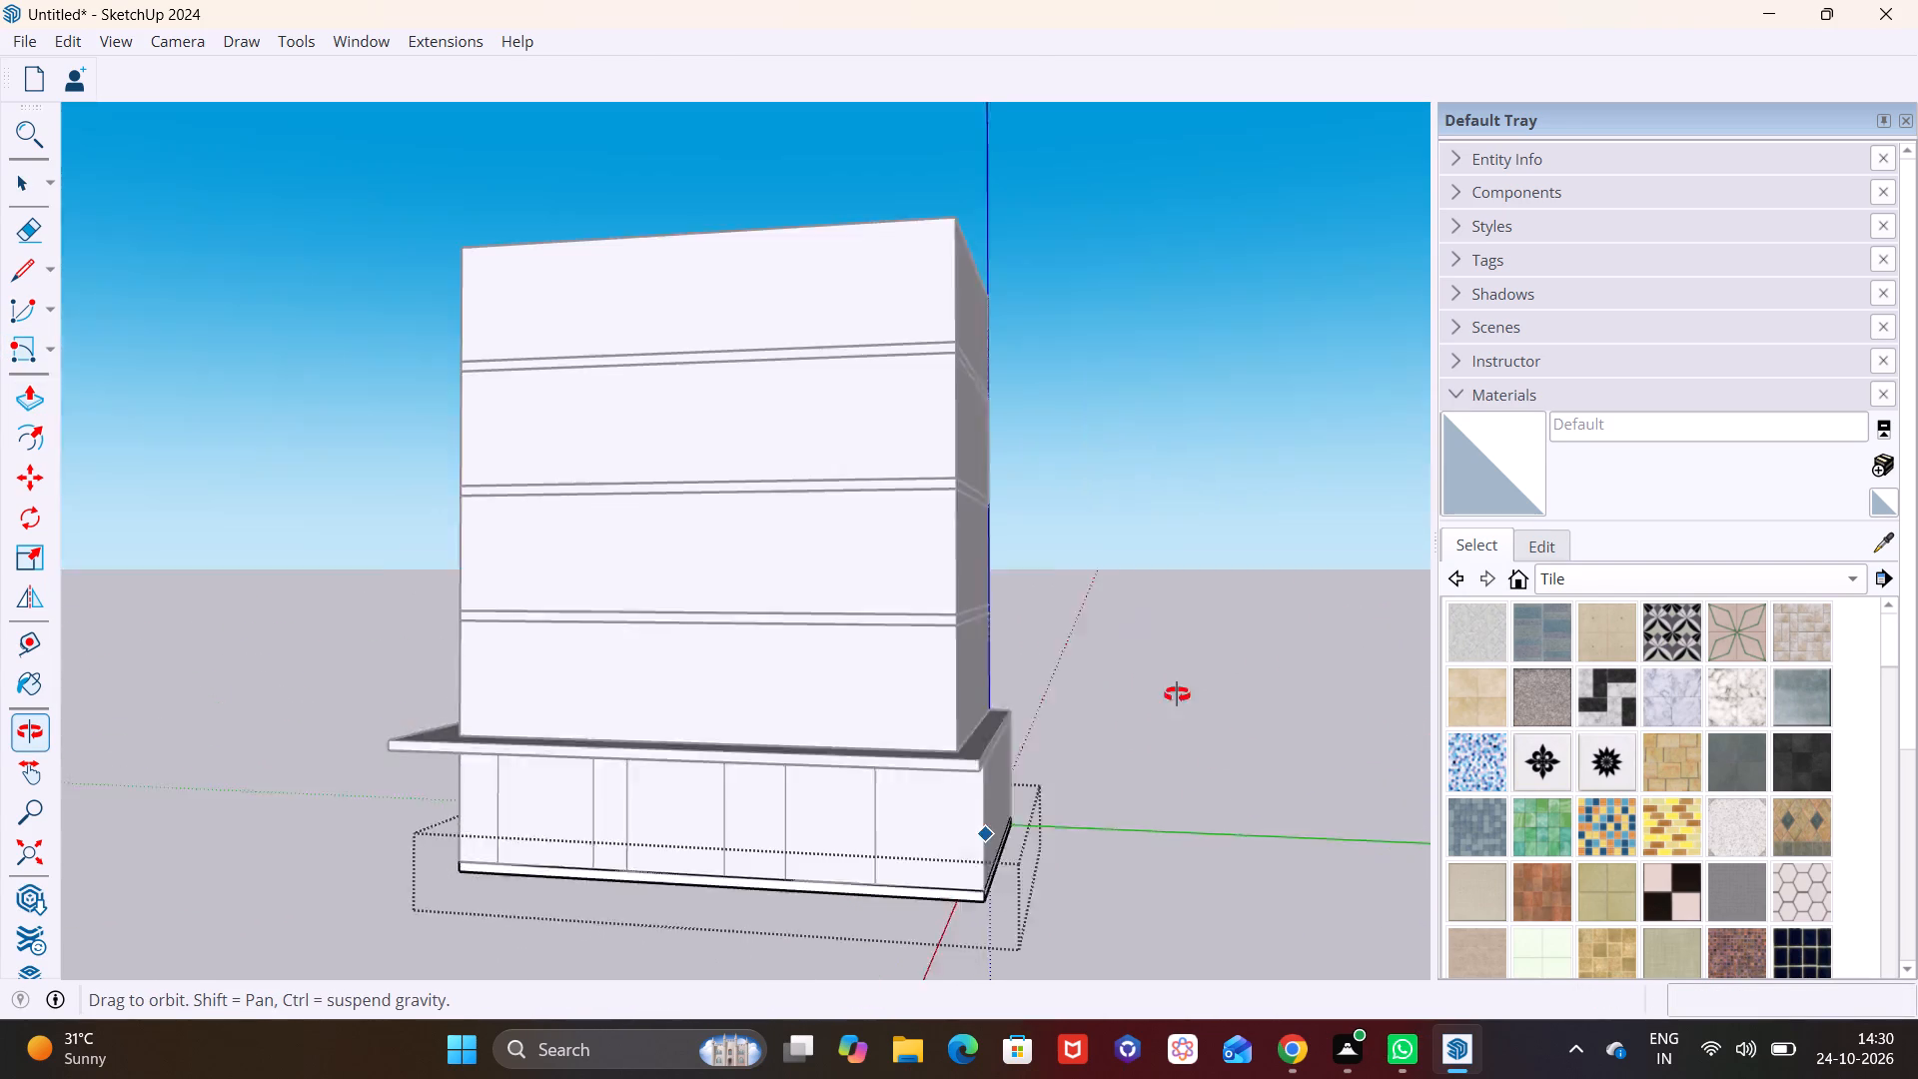
{"action": "middle_click_drag", "start_coordinate": [1177, 694], "coordinate": [1192, 668]}
{"action": "key", "text": "space"}
{"action": "left_click", "coordinate": [1112, 895]}
Examine the extended slabs and the divided ground-floor wall from several corners, including the whole building from a distance.
{"action": "middle_click_drag", "start_coordinate": [1070, 723], "coordinate": [741, 909]}
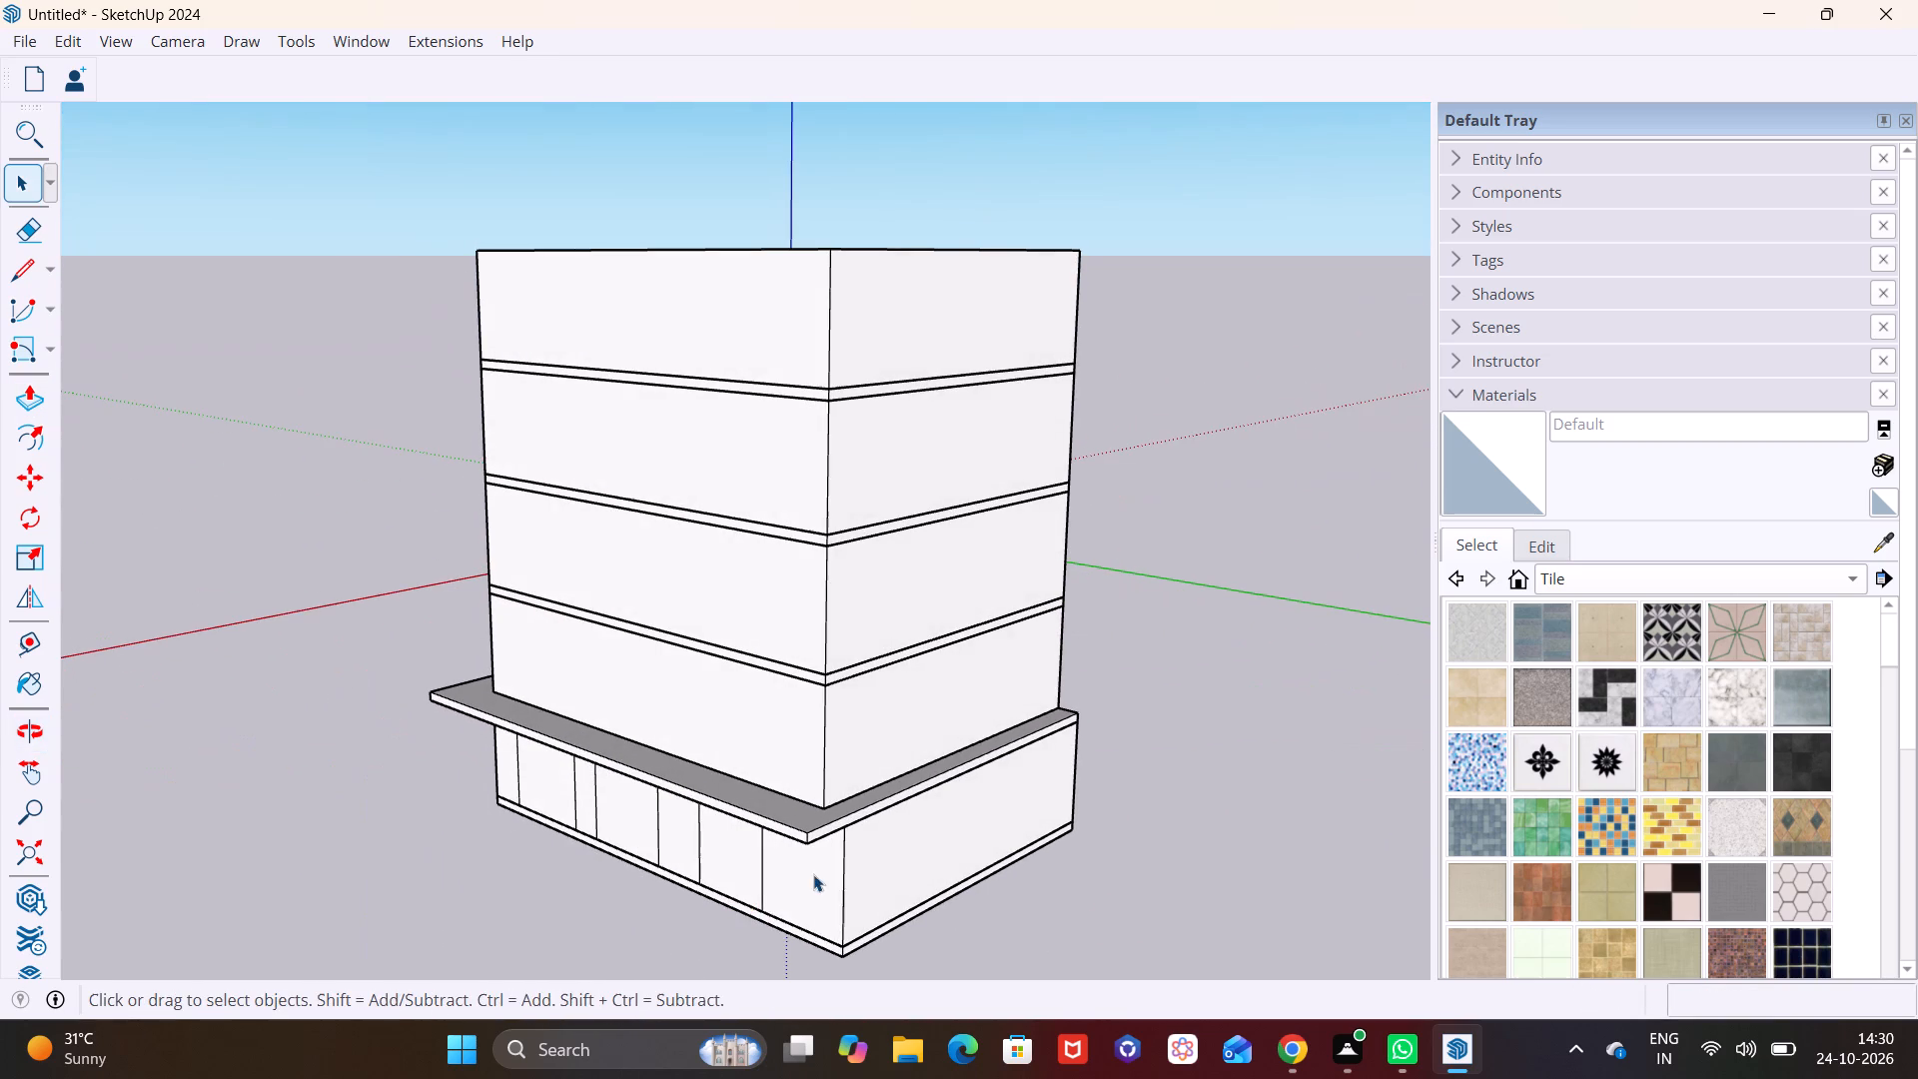
{"action": "middle_click_drag", "start_coordinate": [823, 905], "coordinate": [848, 763]}
{"action": "middle_click_drag", "start_coordinate": [831, 769], "coordinate": [1202, 692]}
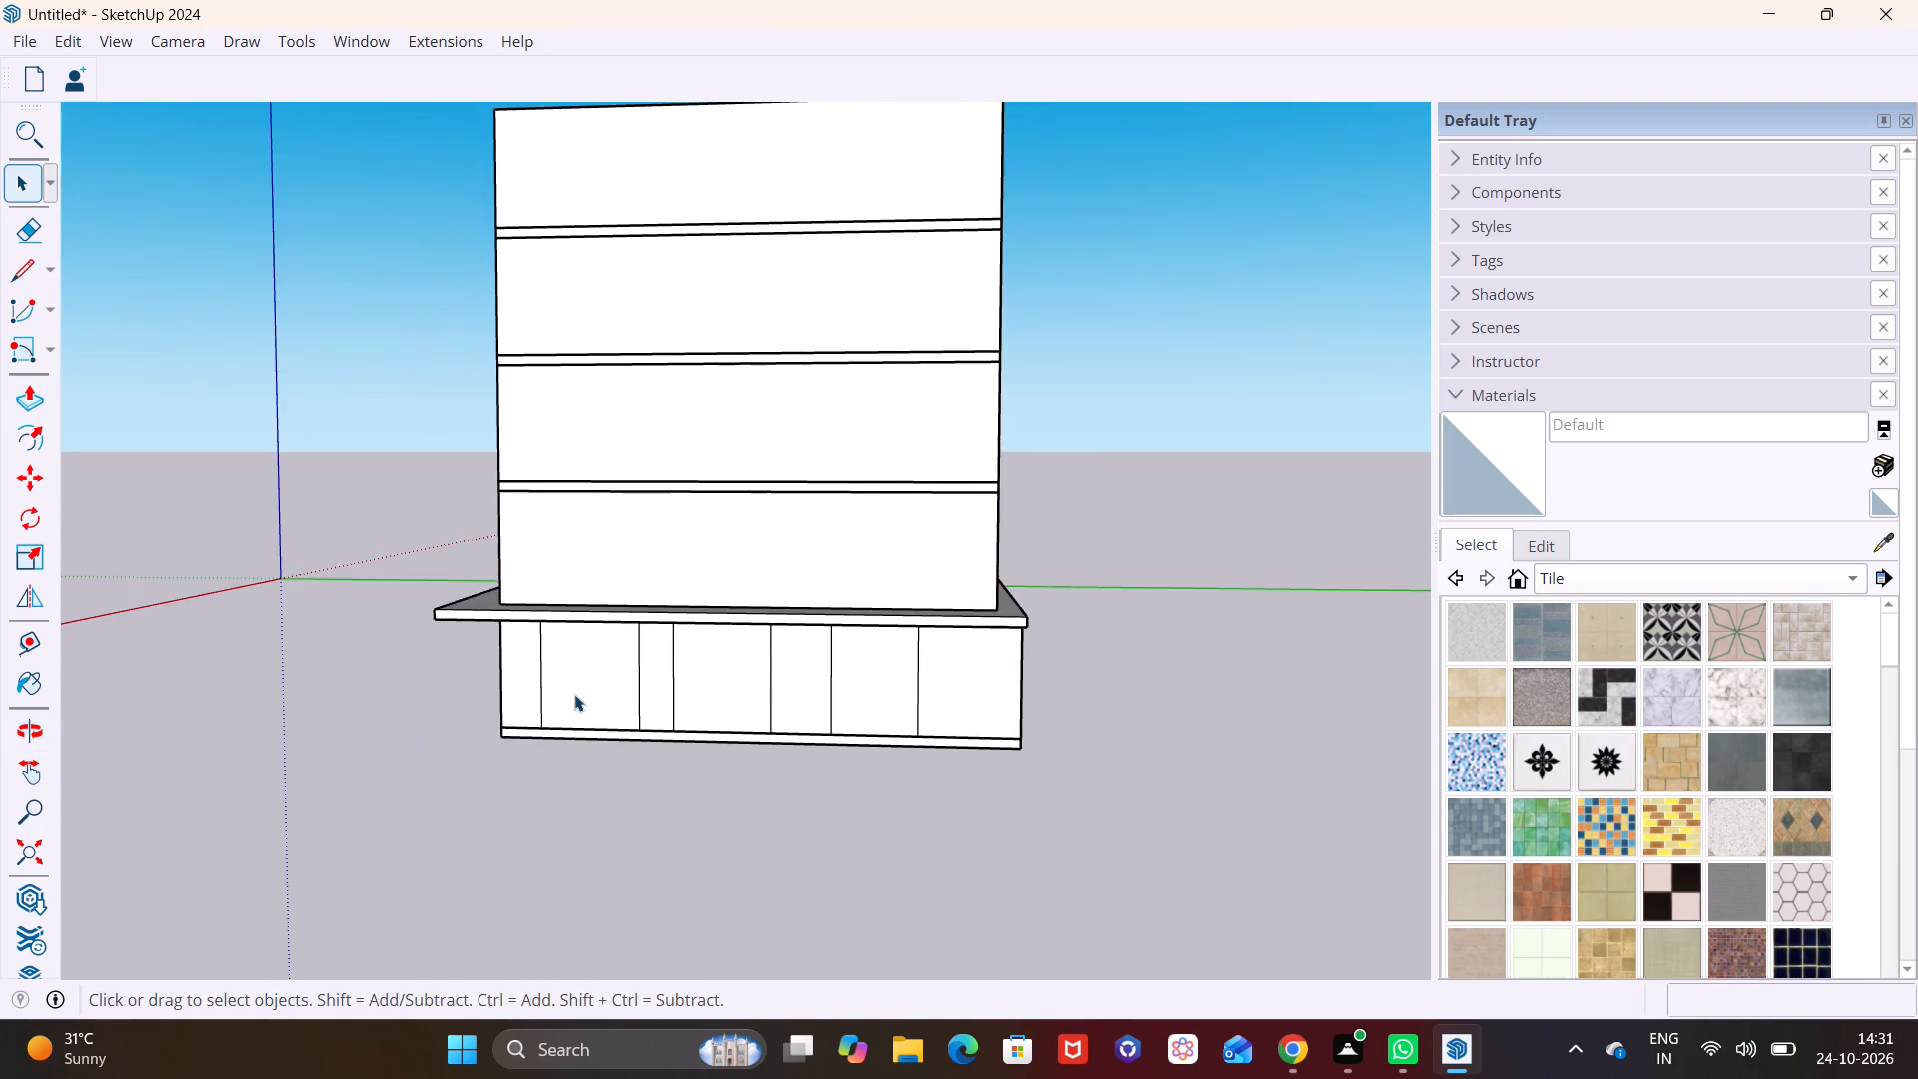
{"action": "middle_click_drag", "start_coordinate": [423, 701], "coordinate": [765, 722]}
{"action": "scroll", "coordinate": [734, 670], "scroll_direction": "up", "scroll_amount": 5}
{"action": "middle_click_drag", "start_coordinate": [647, 737], "coordinate": [749, 844], "text": "shift"}
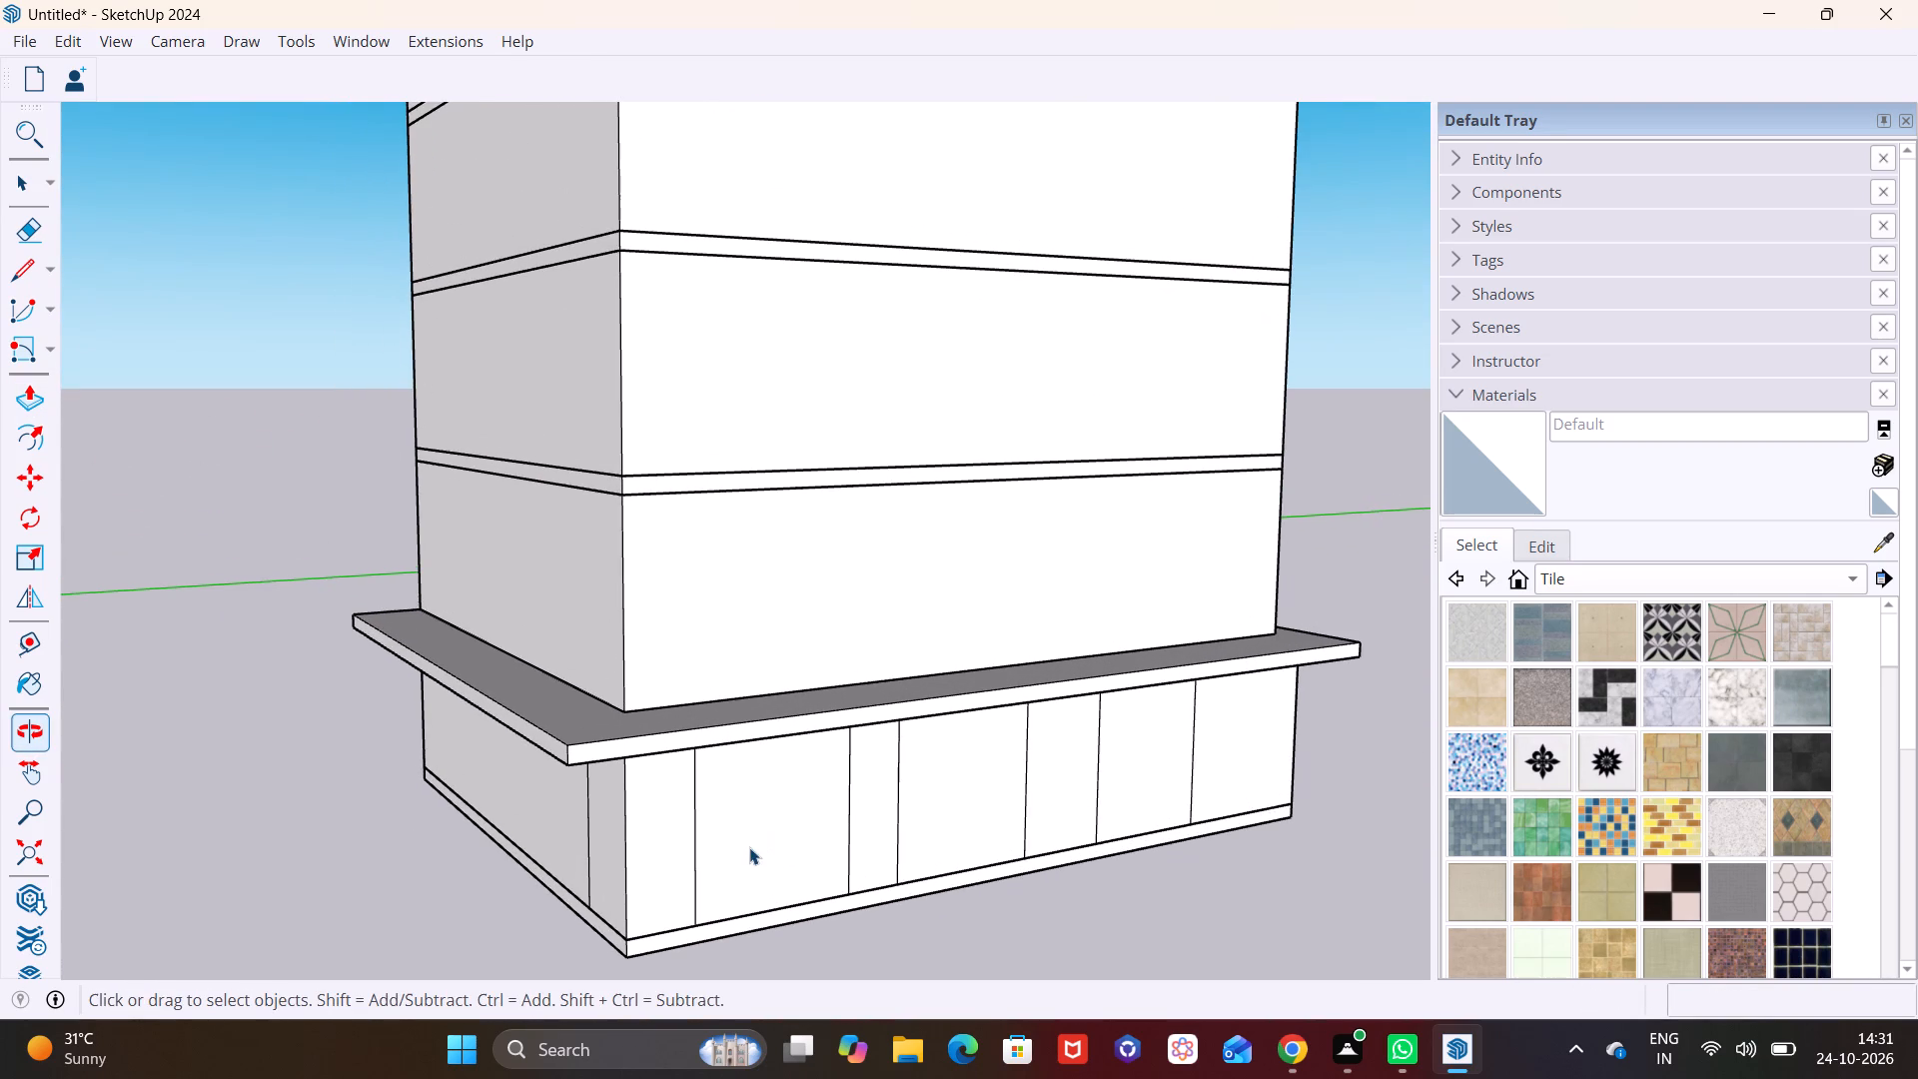
{"action": "scroll", "coordinate": [733, 834], "scroll_direction": "down", "scroll_amount": 4}
{"action": "middle_click_drag", "start_coordinate": [697, 826], "coordinate": [677, 715]}
{"action": "scroll", "coordinate": [737, 750], "scroll_direction": "up", "scroll_amount": 3}
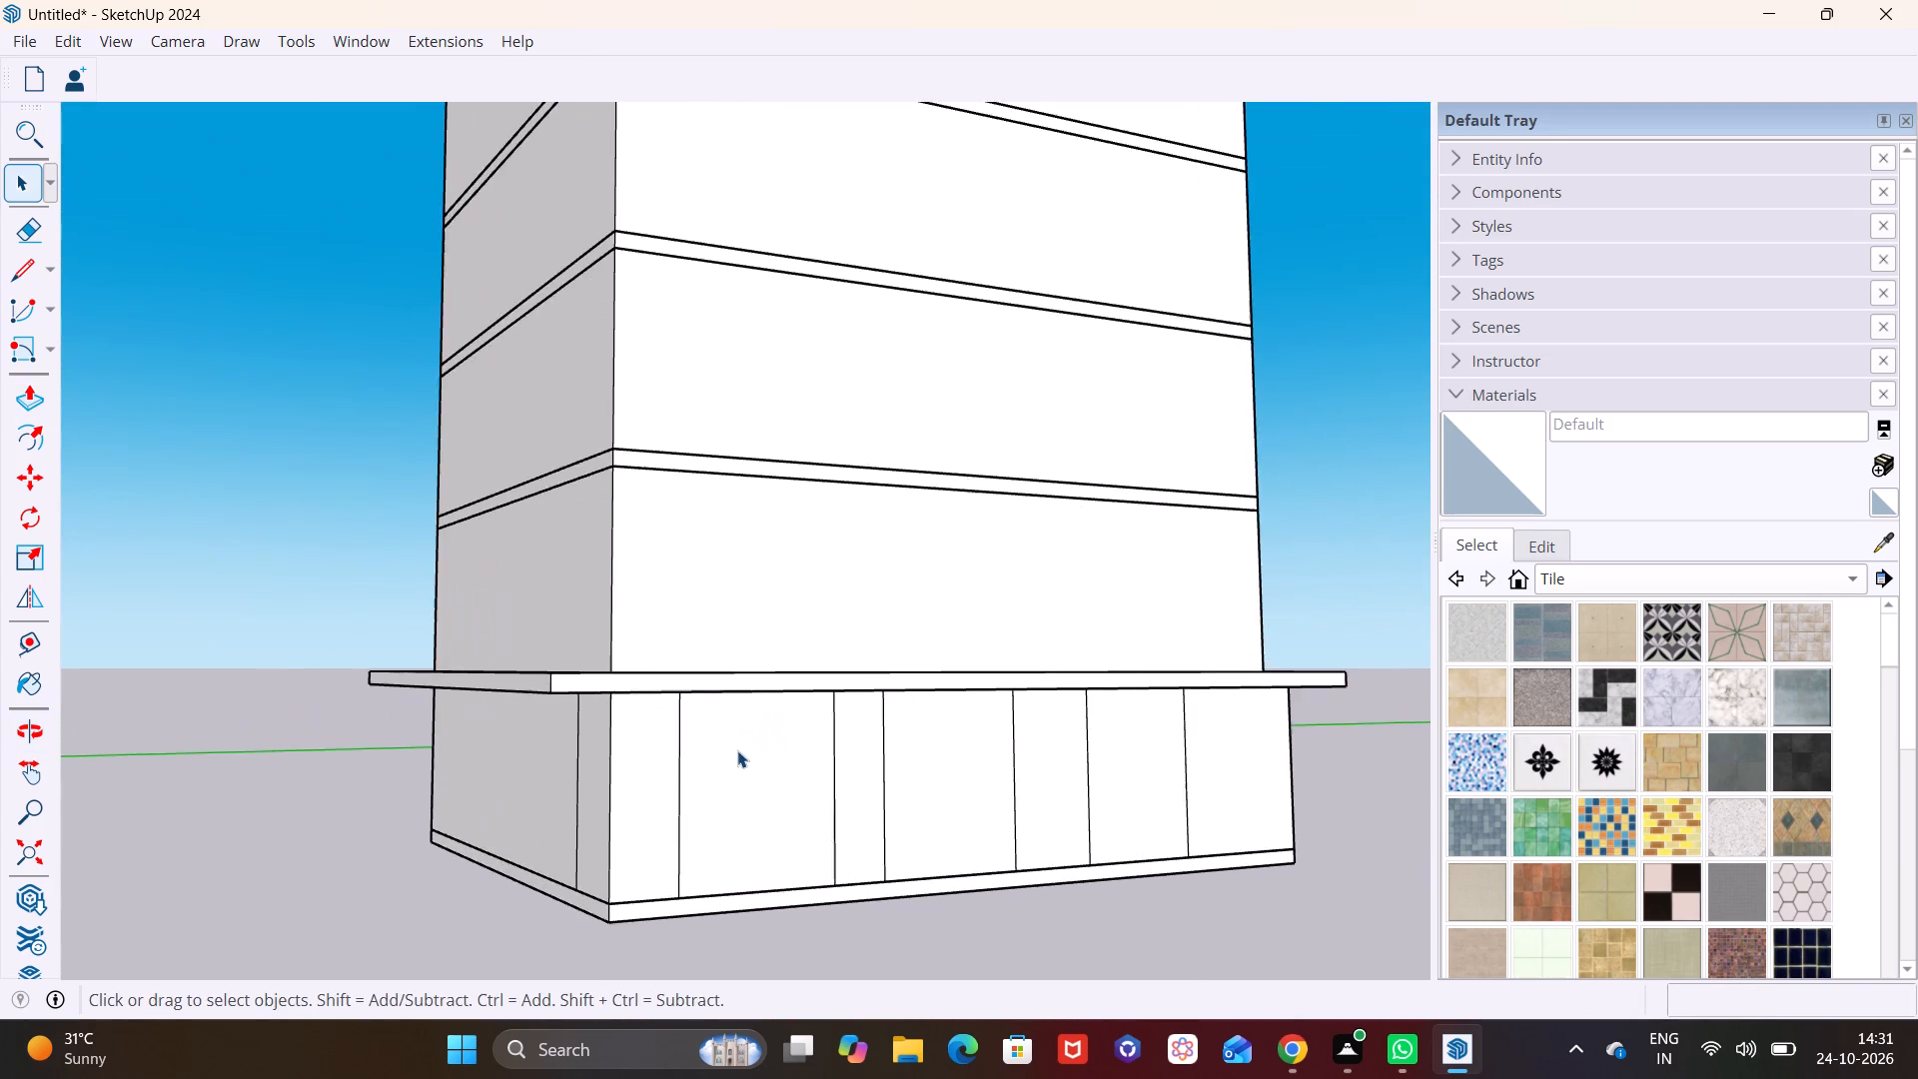
{"action": "scroll", "coordinate": [717, 775], "scroll_direction": "up", "scroll_amount": 1}
{"action": "scroll", "coordinate": [717, 775], "scroll_direction": "down", "scroll_amount": 13}
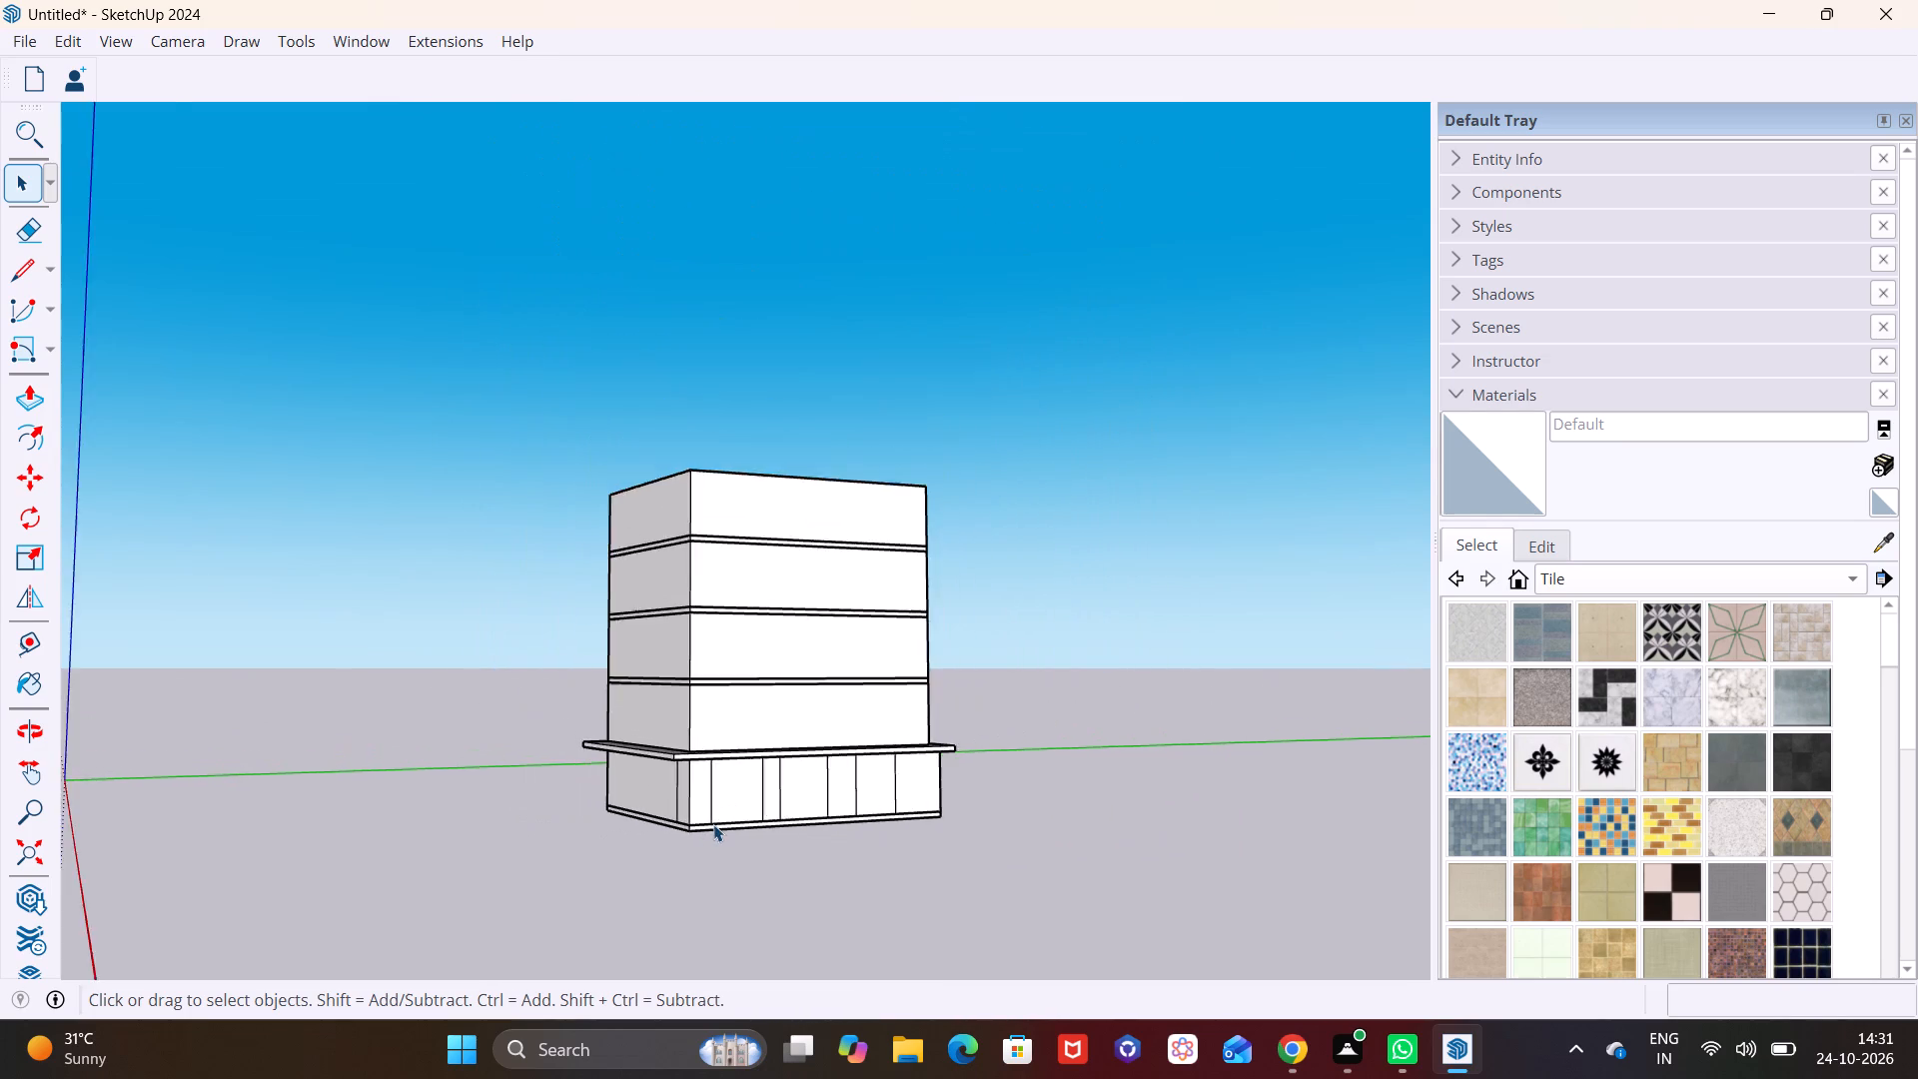
{"action": "scroll", "coordinate": [713, 824], "scroll_direction": "down", "scroll_amount": 7}
{"action": "middle_click_drag", "start_coordinate": [739, 862], "coordinate": [882, 798]}
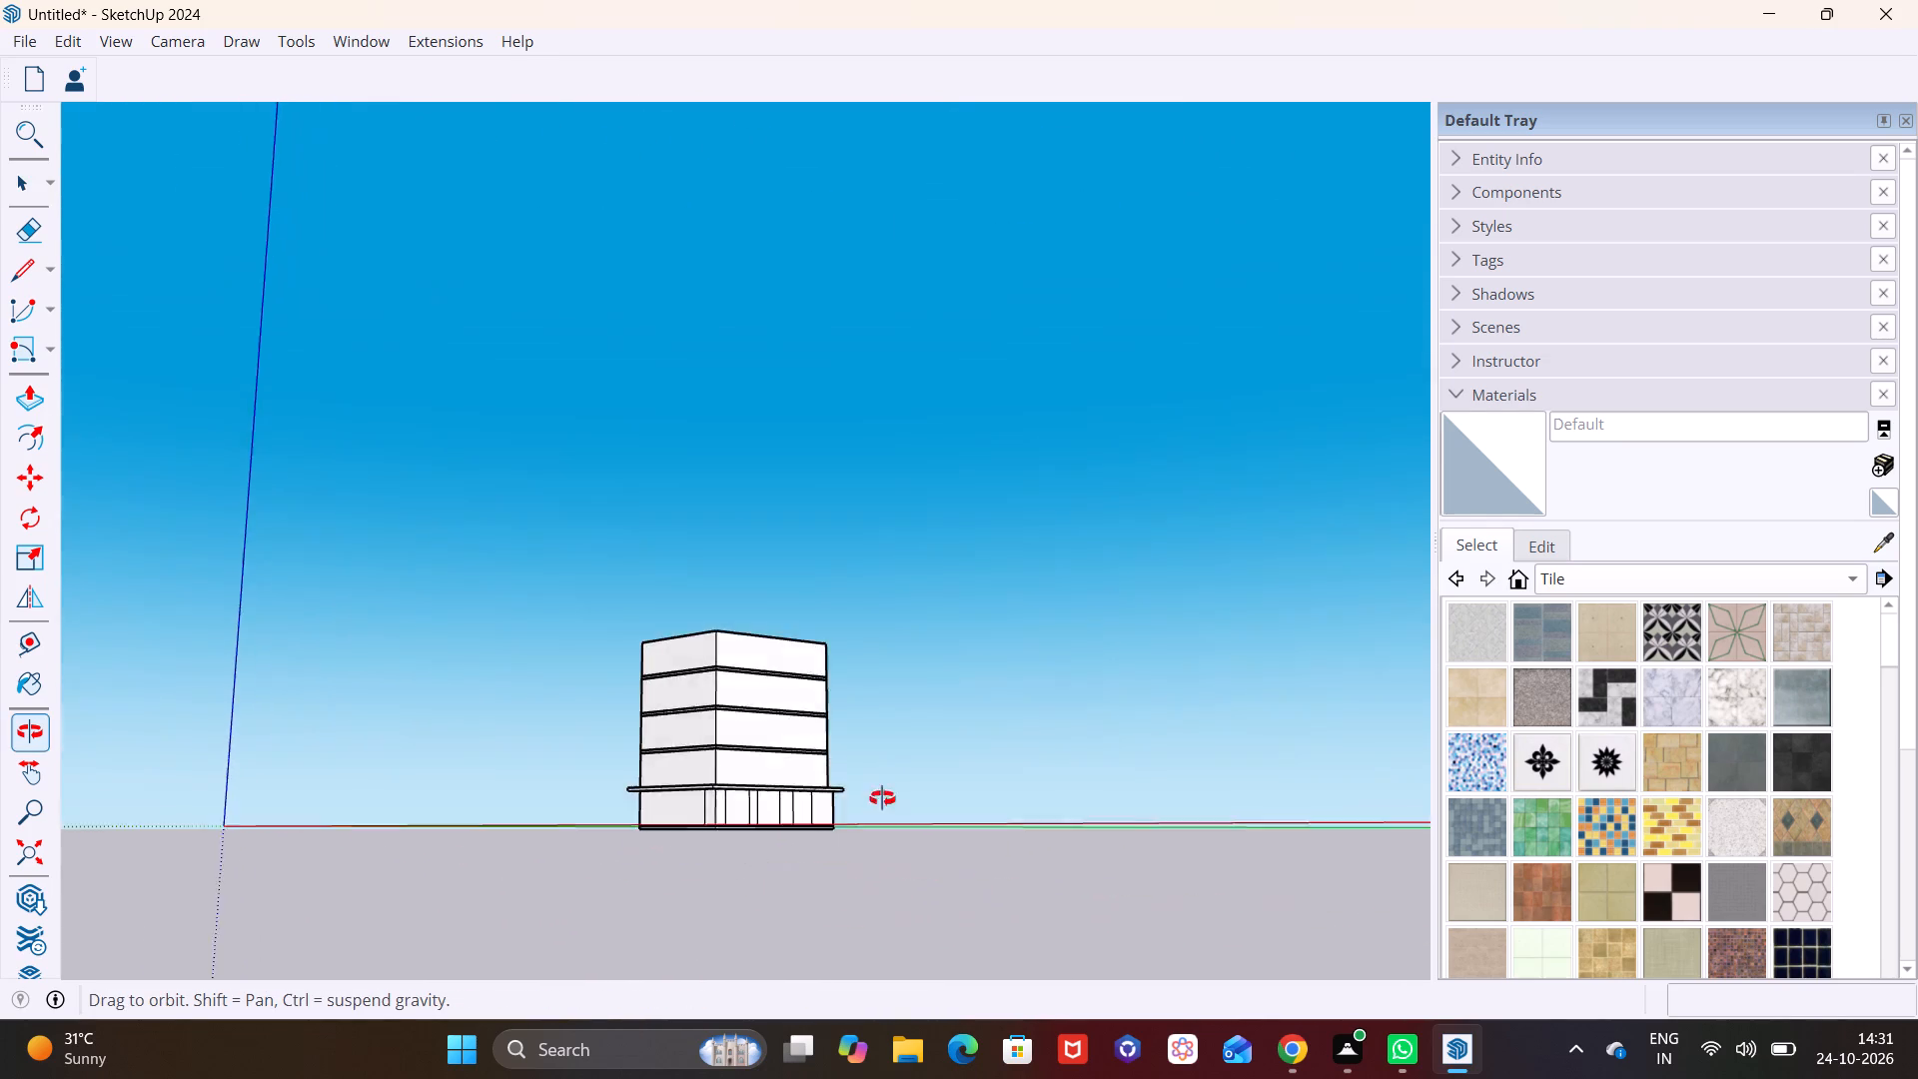
{"action": "middle_click_drag", "start_coordinate": [882, 798], "coordinate": [884, 902]}
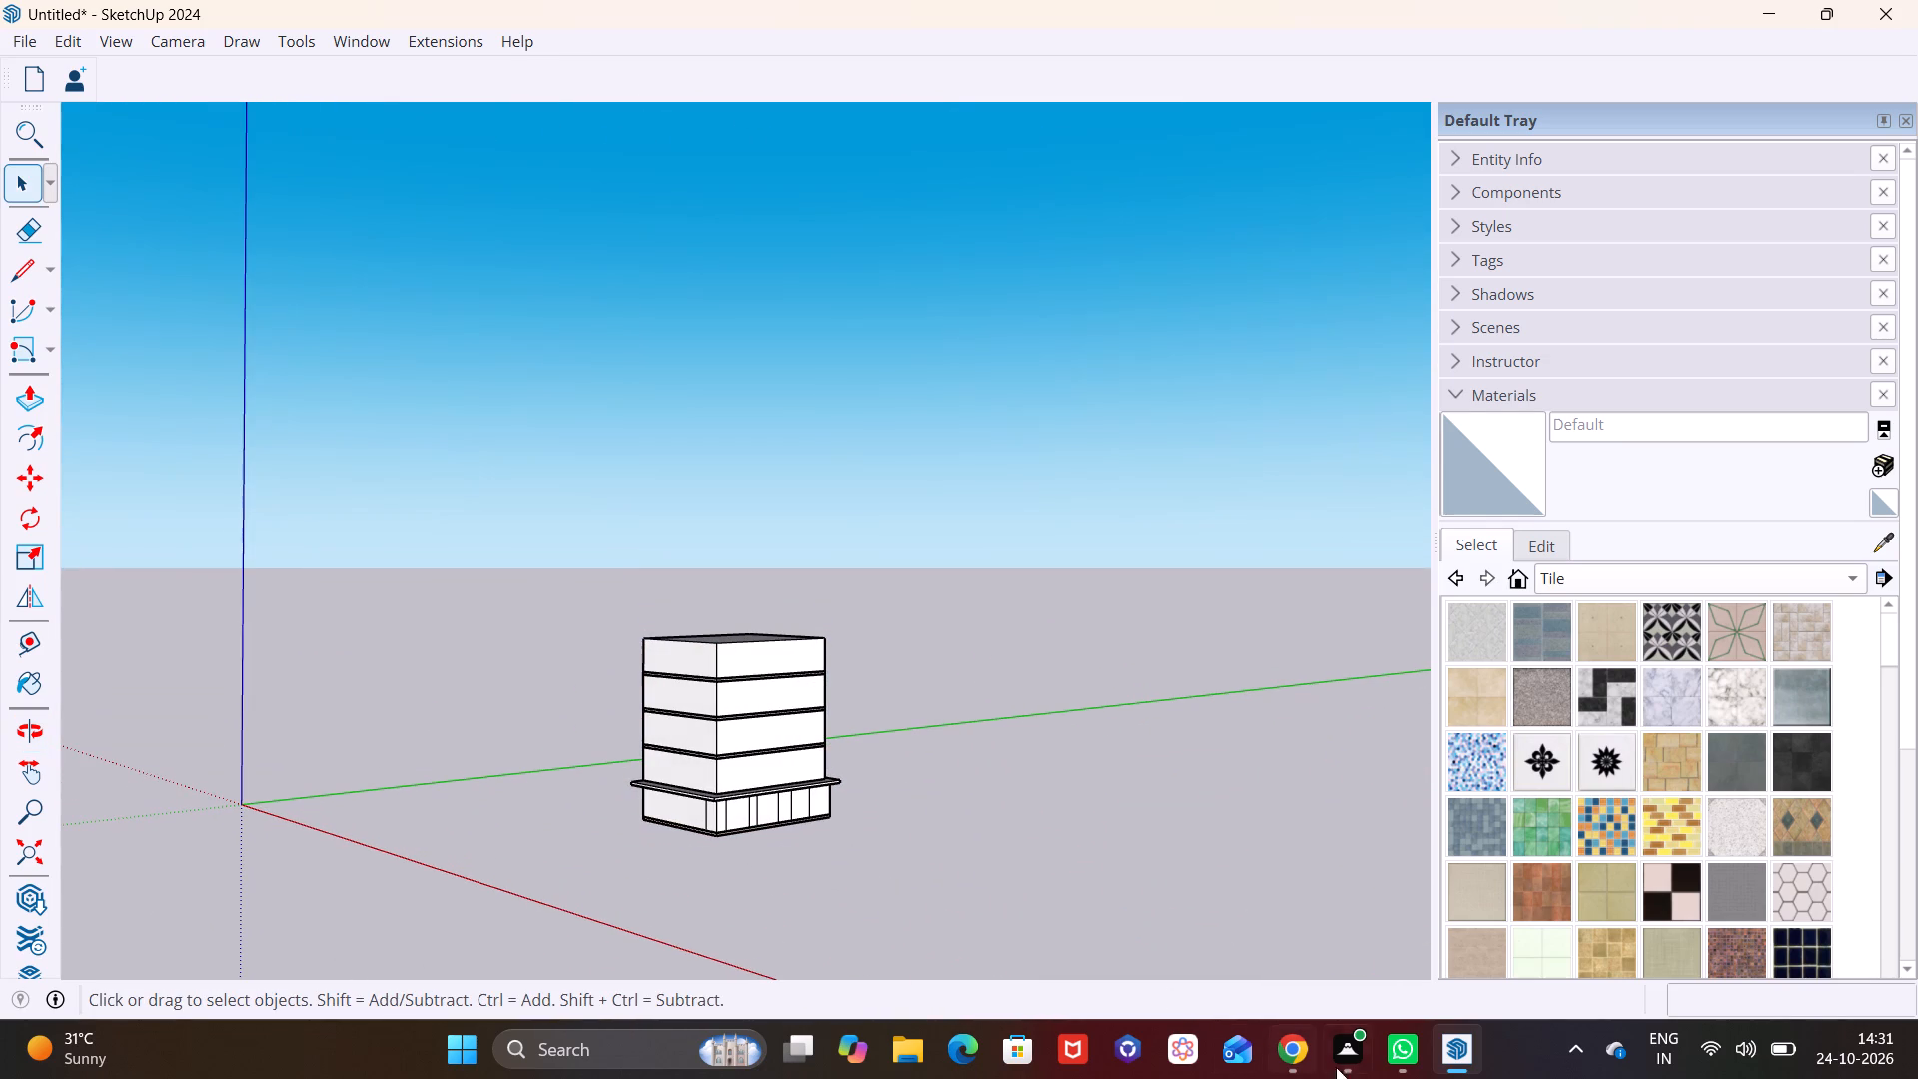
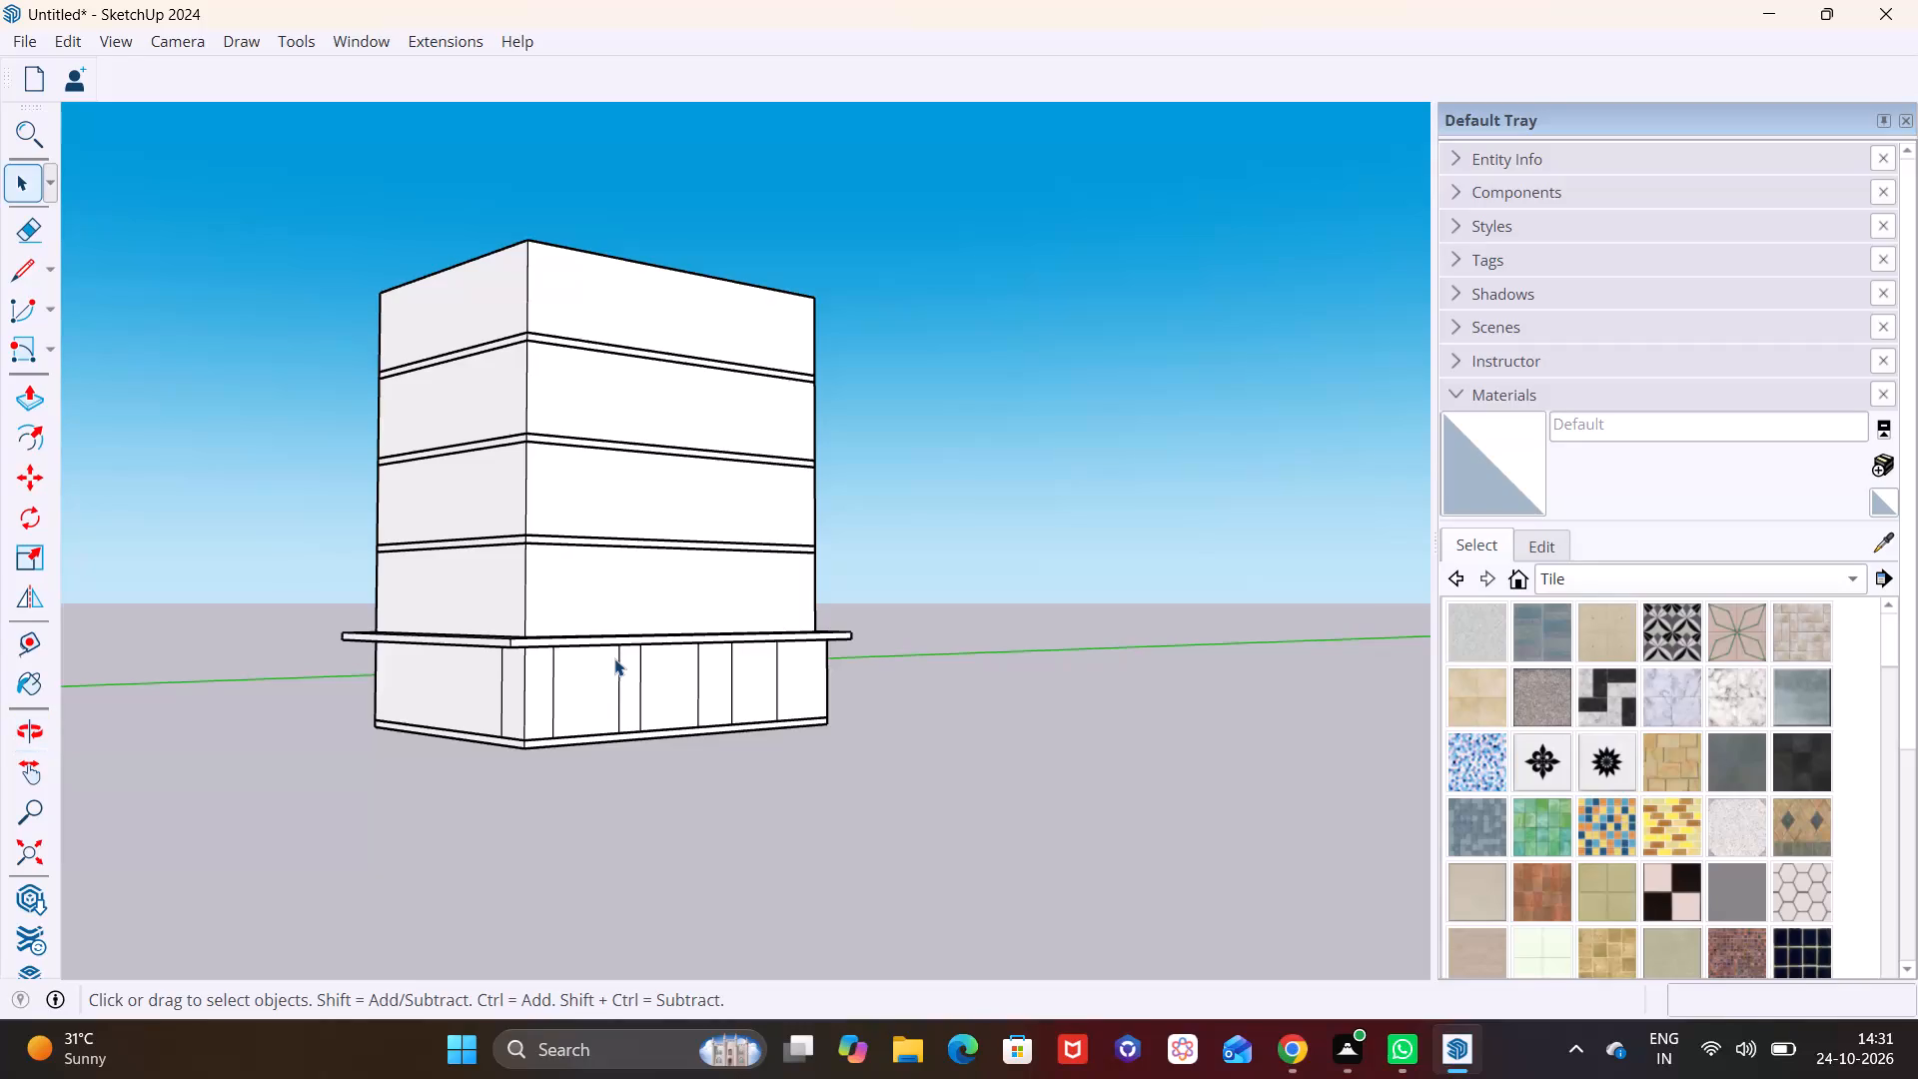
Copy the vertical dividing line on the ground-floor wall beside the extended one about 14' 2" along the wall toward its far end.
{"action": "middle_click_drag", "start_coordinate": [507, 667], "coordinate": [854, 698]}
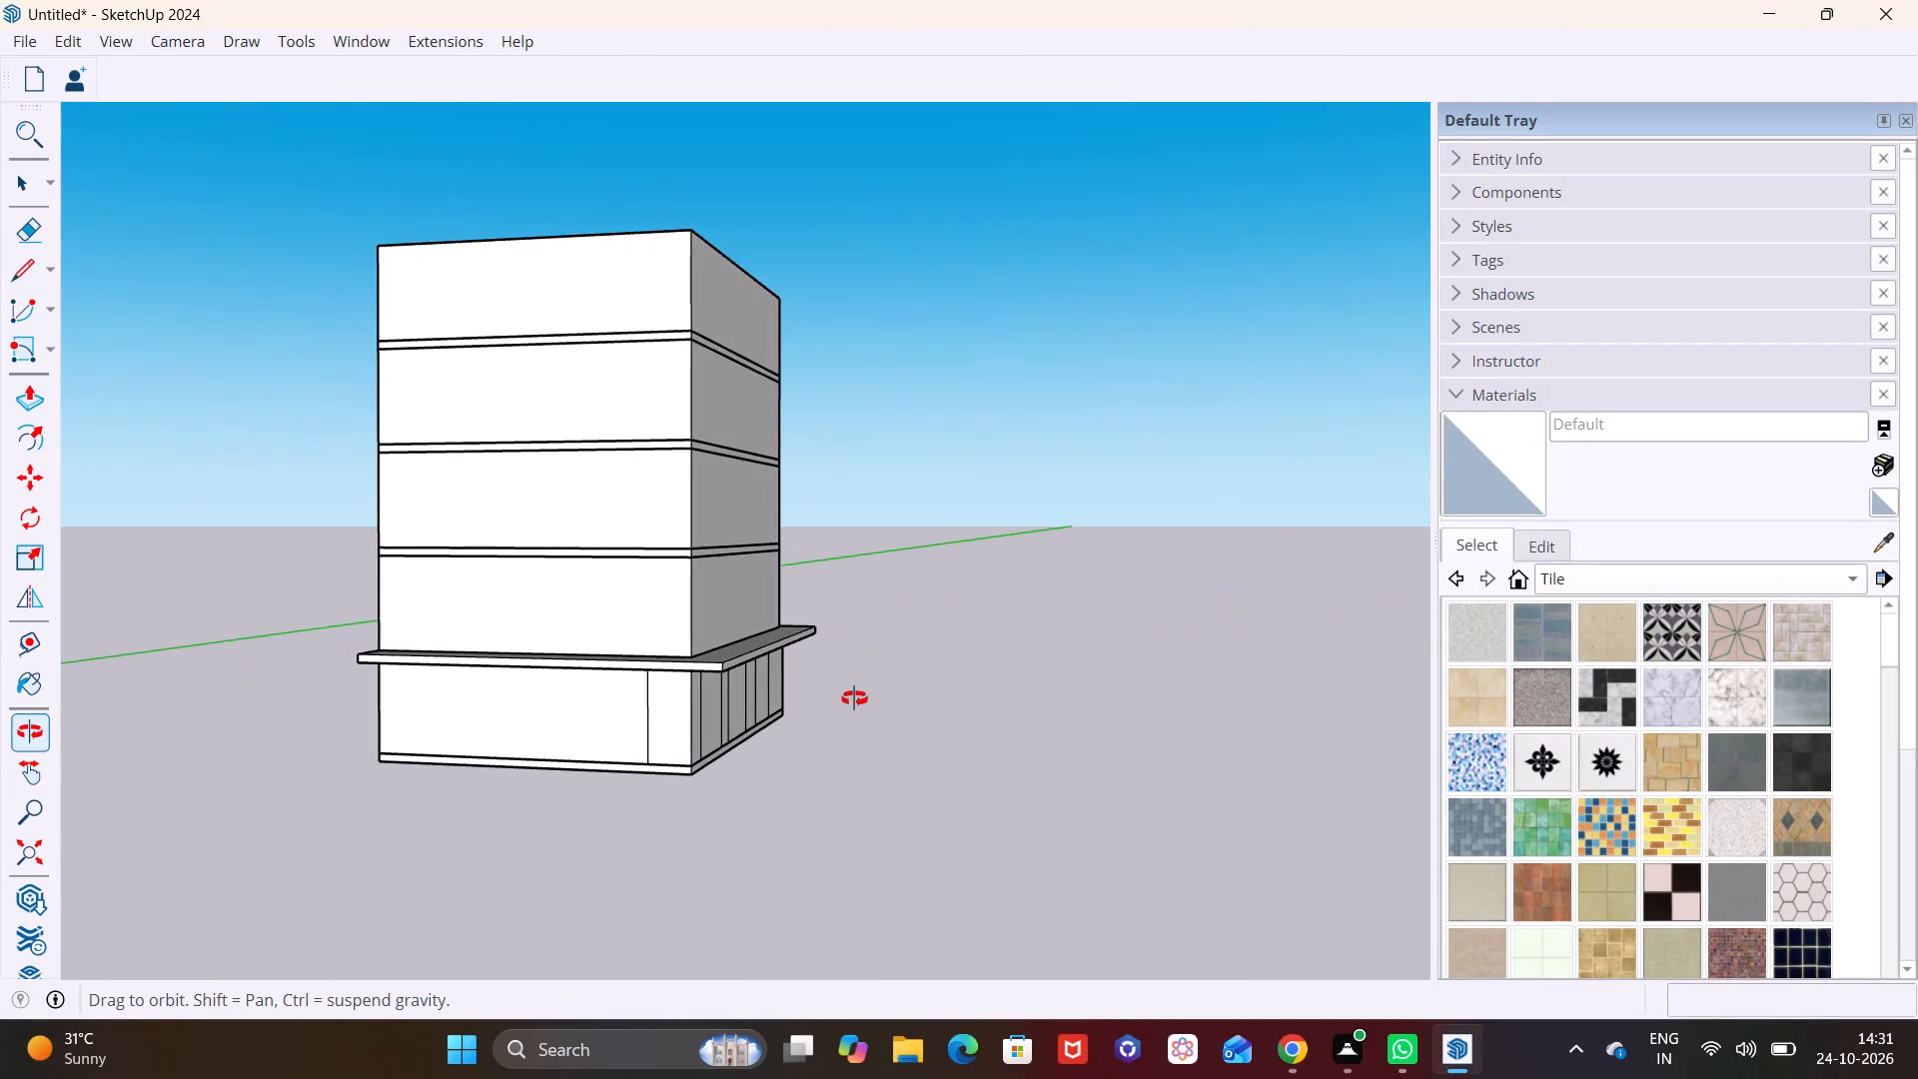
{"action": "middle_click_drag", "start_coordinate": [854, 698], "coordinate": [828, 689]}
{"action": "scroll", "coordinate": [584, 703], "scroll_direction": "up", "scroll_amount": 6}
{"action": "middle_click_drag", "start_coordinate": [564, 736], "coordinate": [639, 745]}
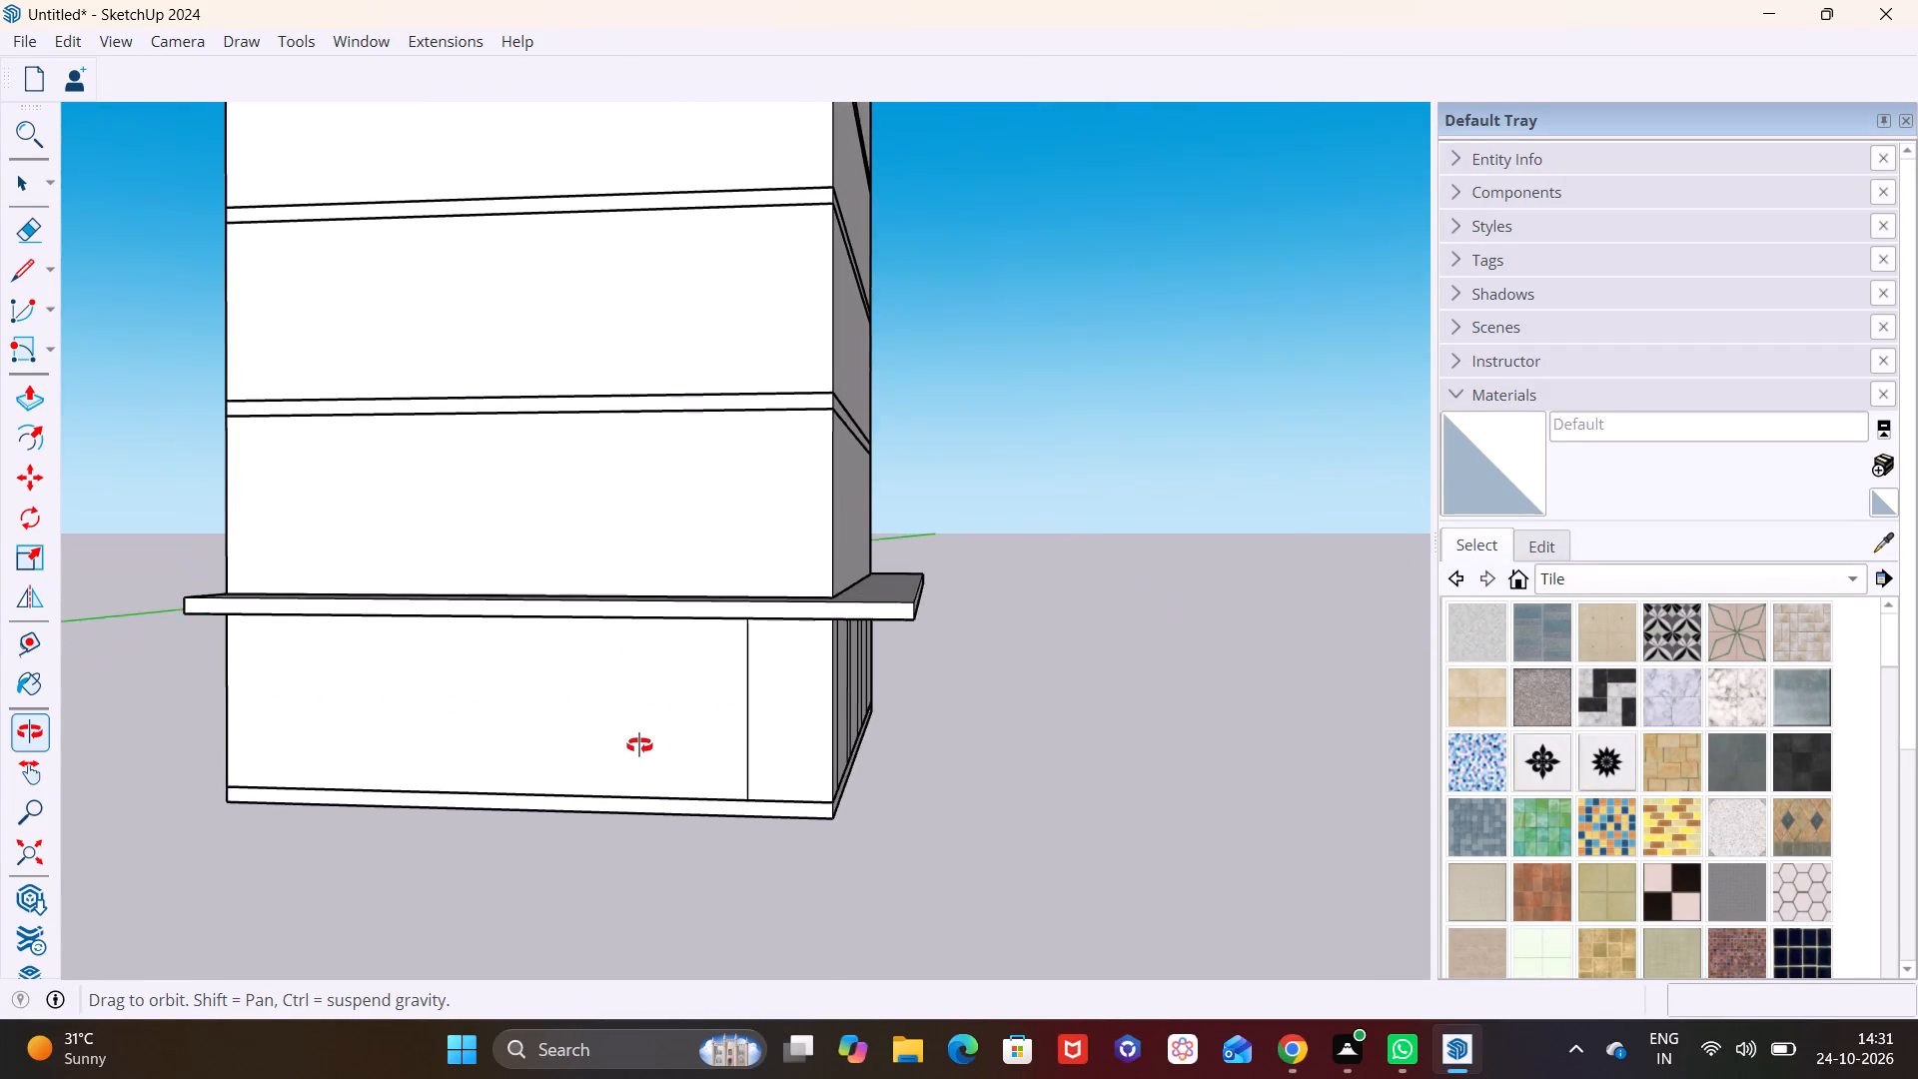
{"action": "middle_click_drag", "start_coordinate": [639, 745], "coordinate": [639, 751]}
{"action": "left_click", "coordinate": [32, 276]}
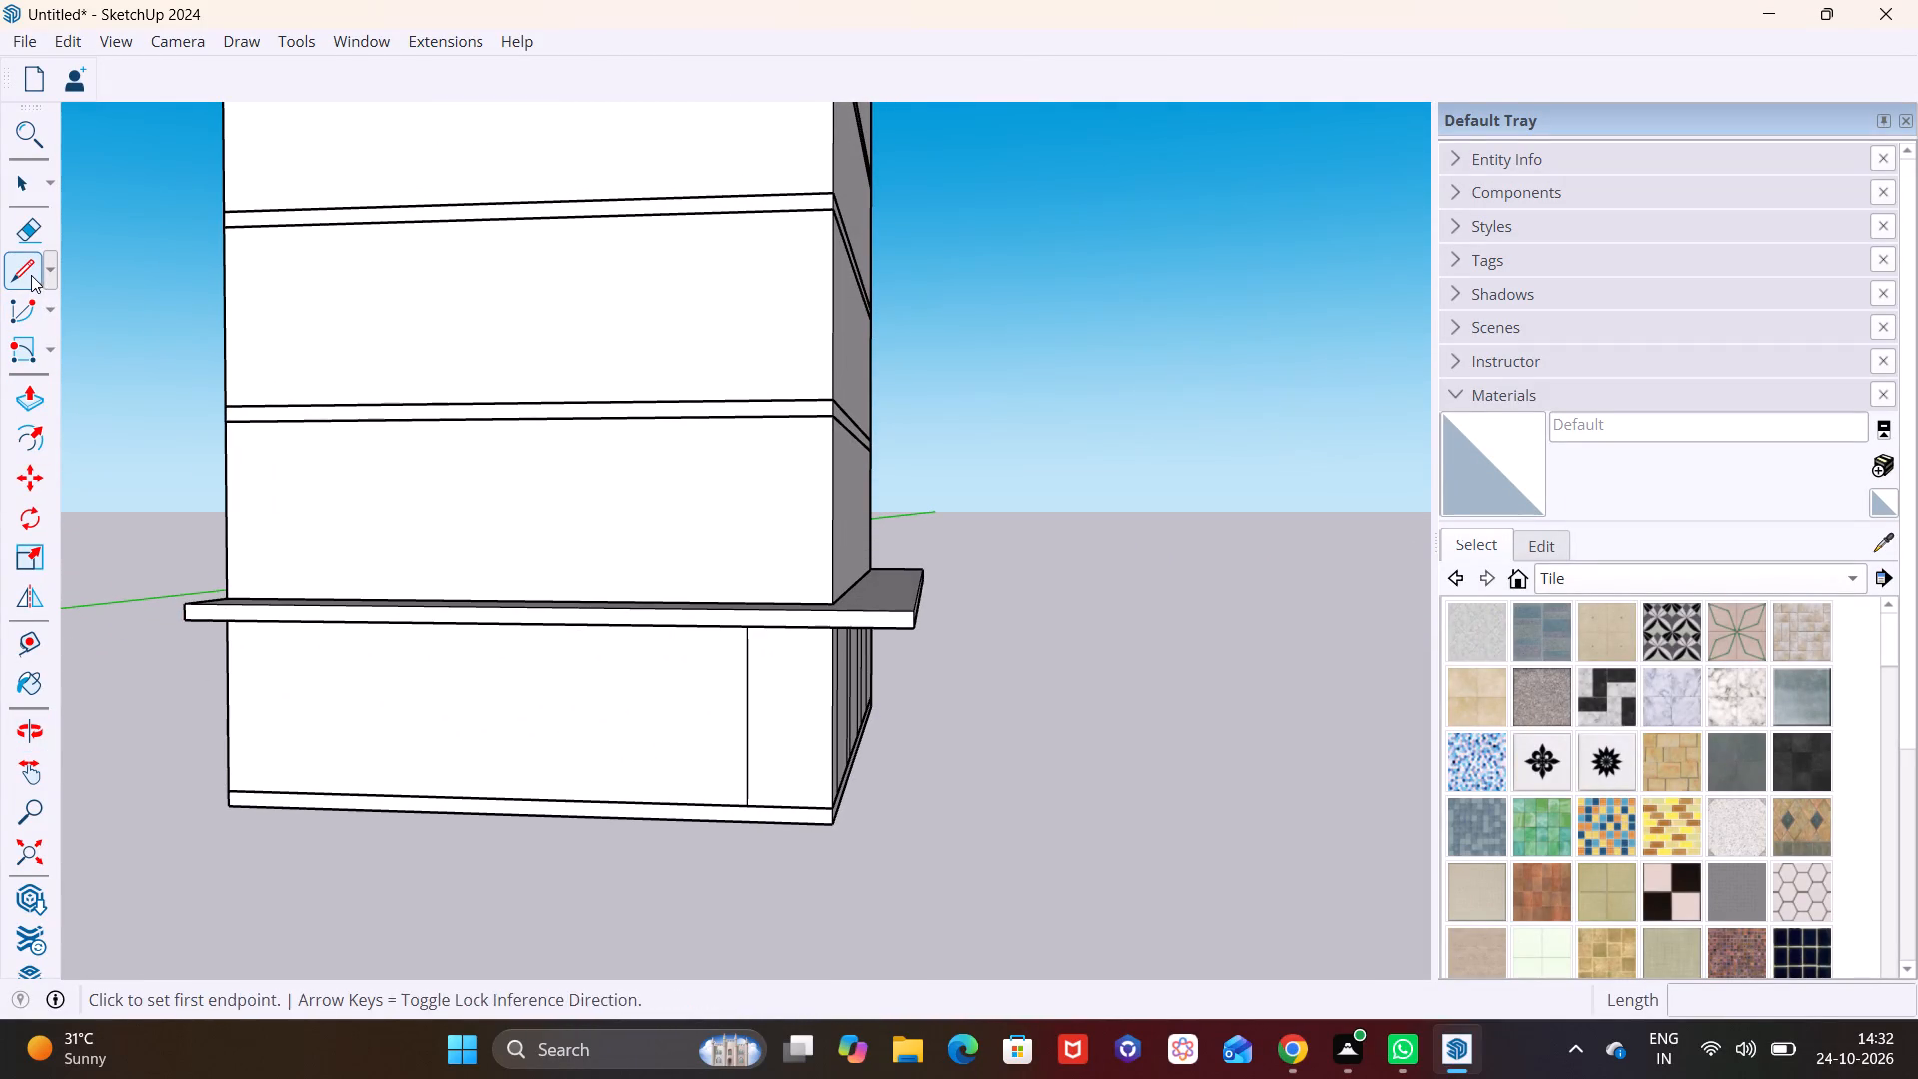
{"action": "middle_click_drag", "start_coordinate": [423, 744], "coordinate": [479, 639]}
{"action": "scroll", "coordinate": [609, 685], "scroll_direction": "up", "scroll_amount": 5}
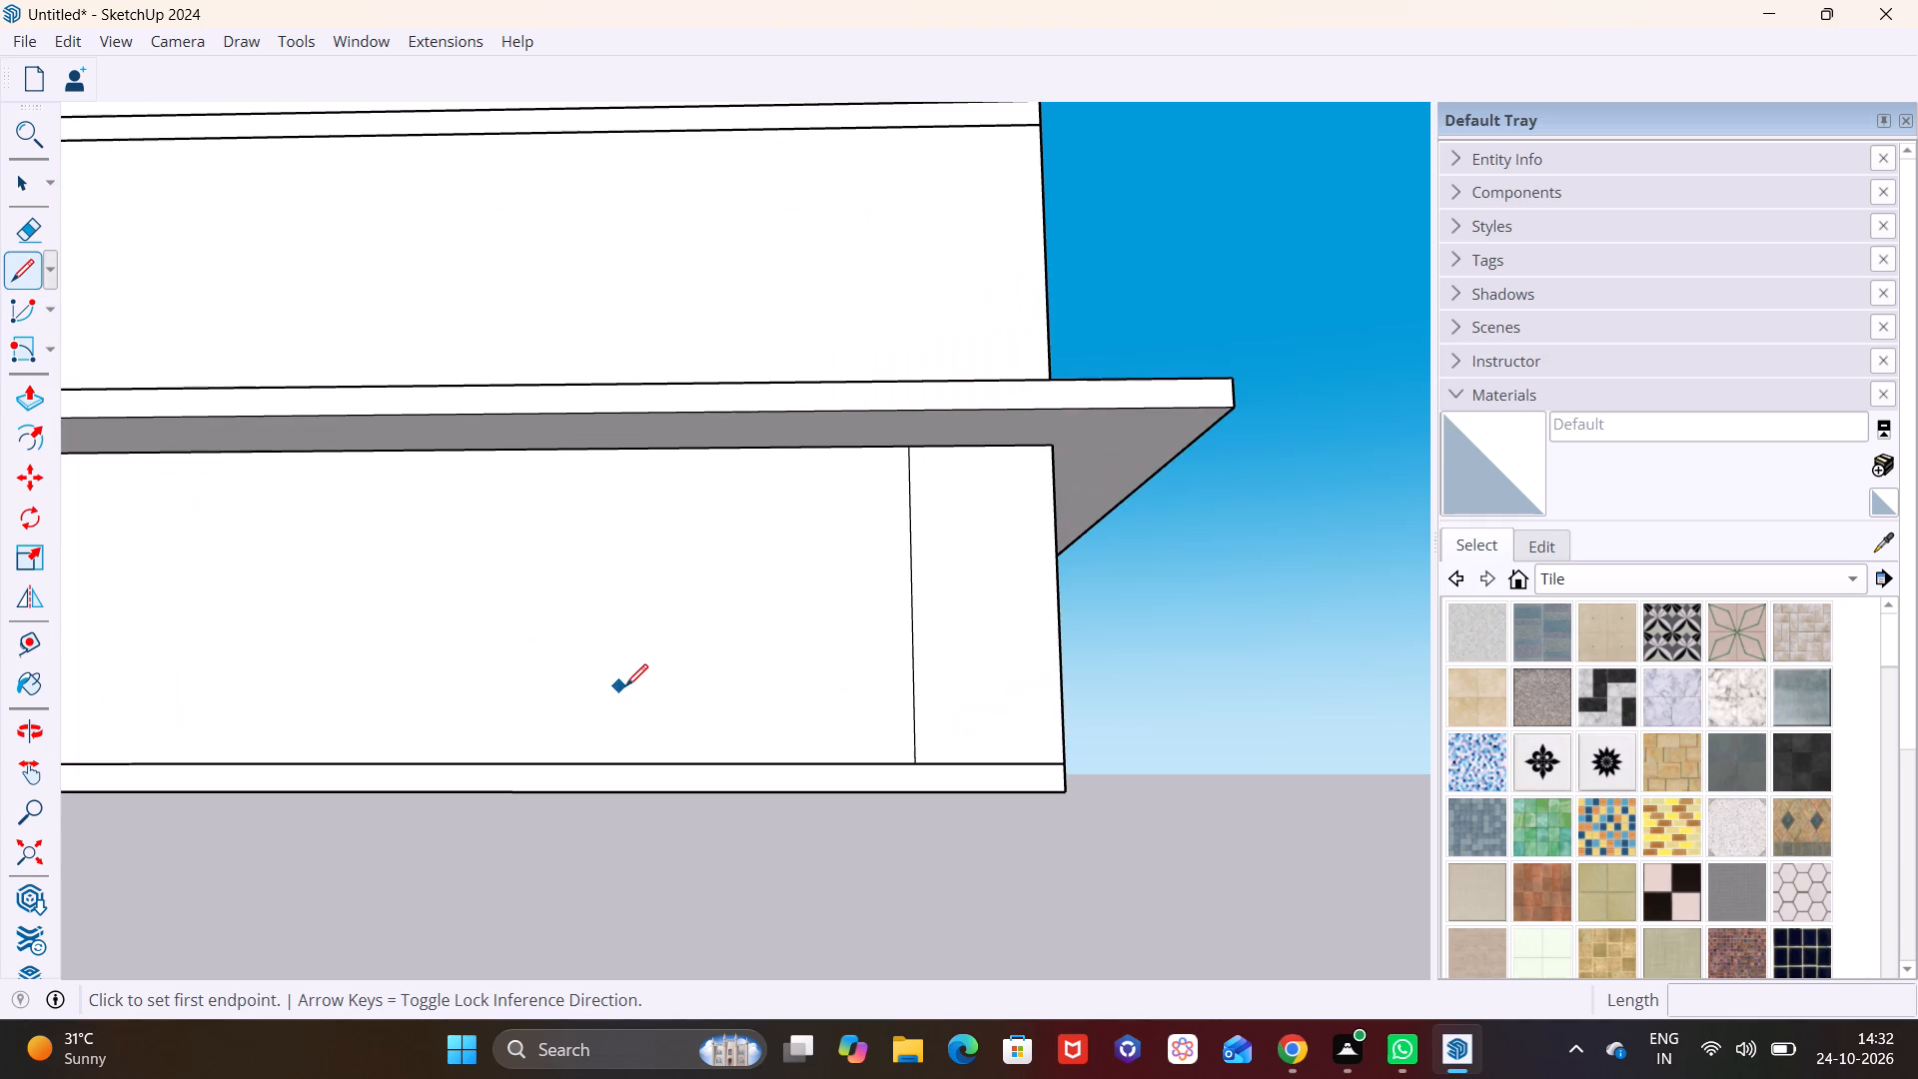
{"action": "key", "text": "space"}
{"action": "scroll", "coordinate": [874, 683], "scroll_direction": "down", "scroll_amount": 2}
{"action": "middle_click_drag", "start_coordinate": [871, 714], "coordinate": [839, 825]}
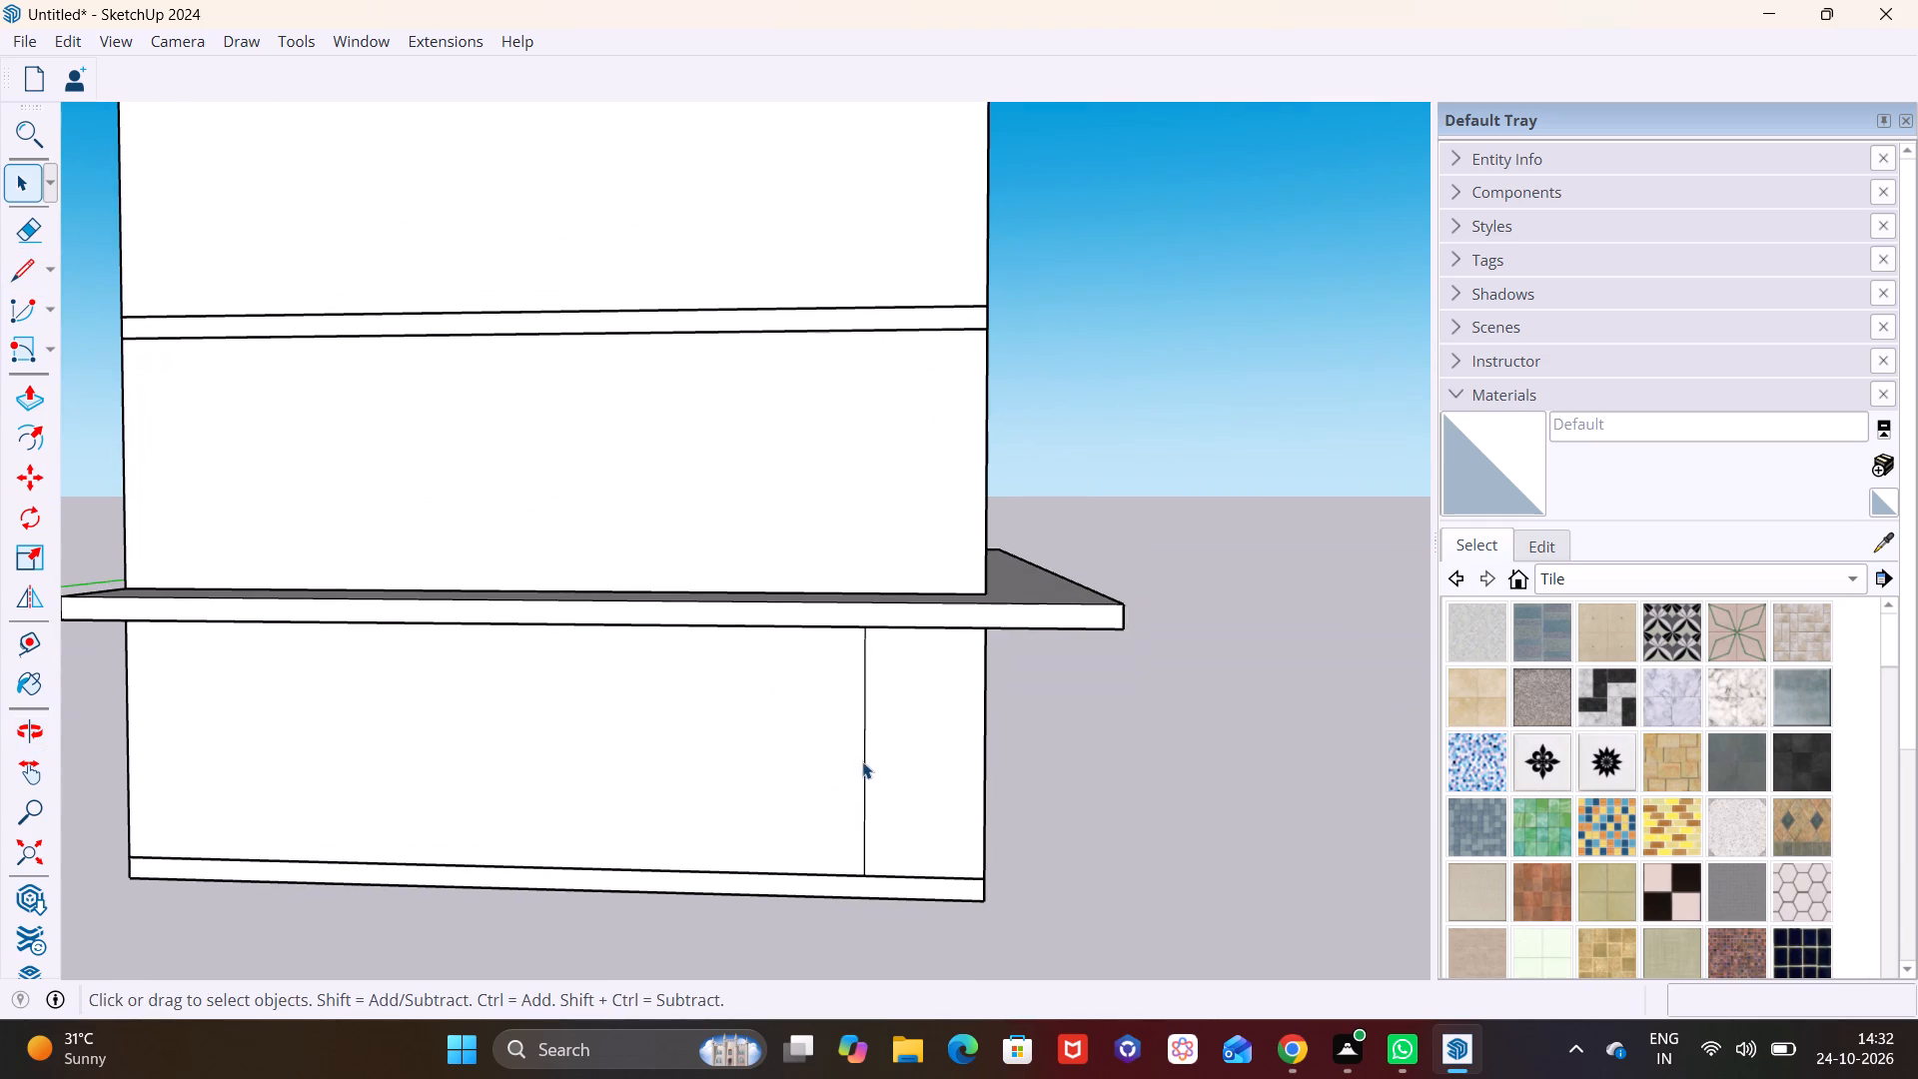
{"action": "left_click", "coordinate": [866, 756]}
{"action": "key", "text": "m"}
{"action": "left_click", "coordinate": [866, 758]}
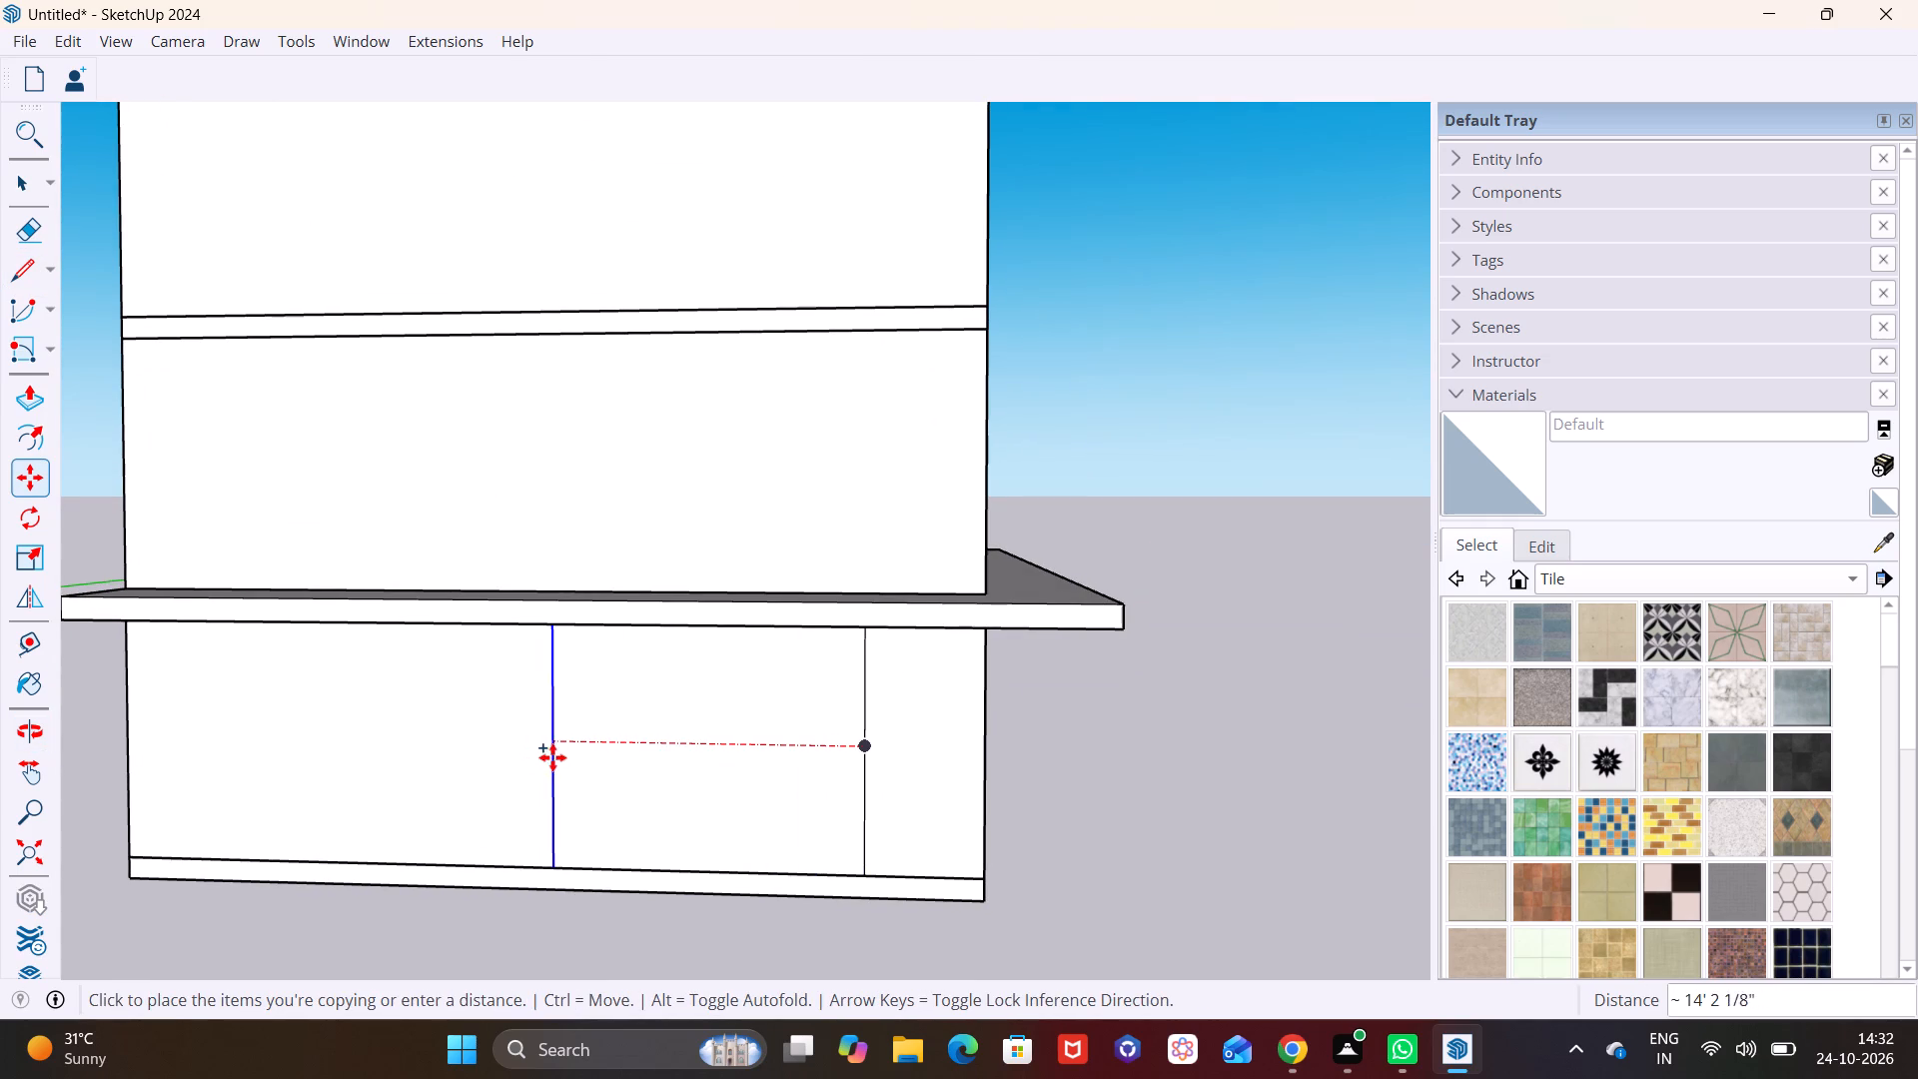
{"action": "left_click", "coordinate": [554, 757]}
Continue copying the newest dividing line toward the wall's far end, first about 3' 10" and from there about 12' 4".
{"action": "left_click", "coordinate": [551, 739]}
{"action": "key", "text": "m"}
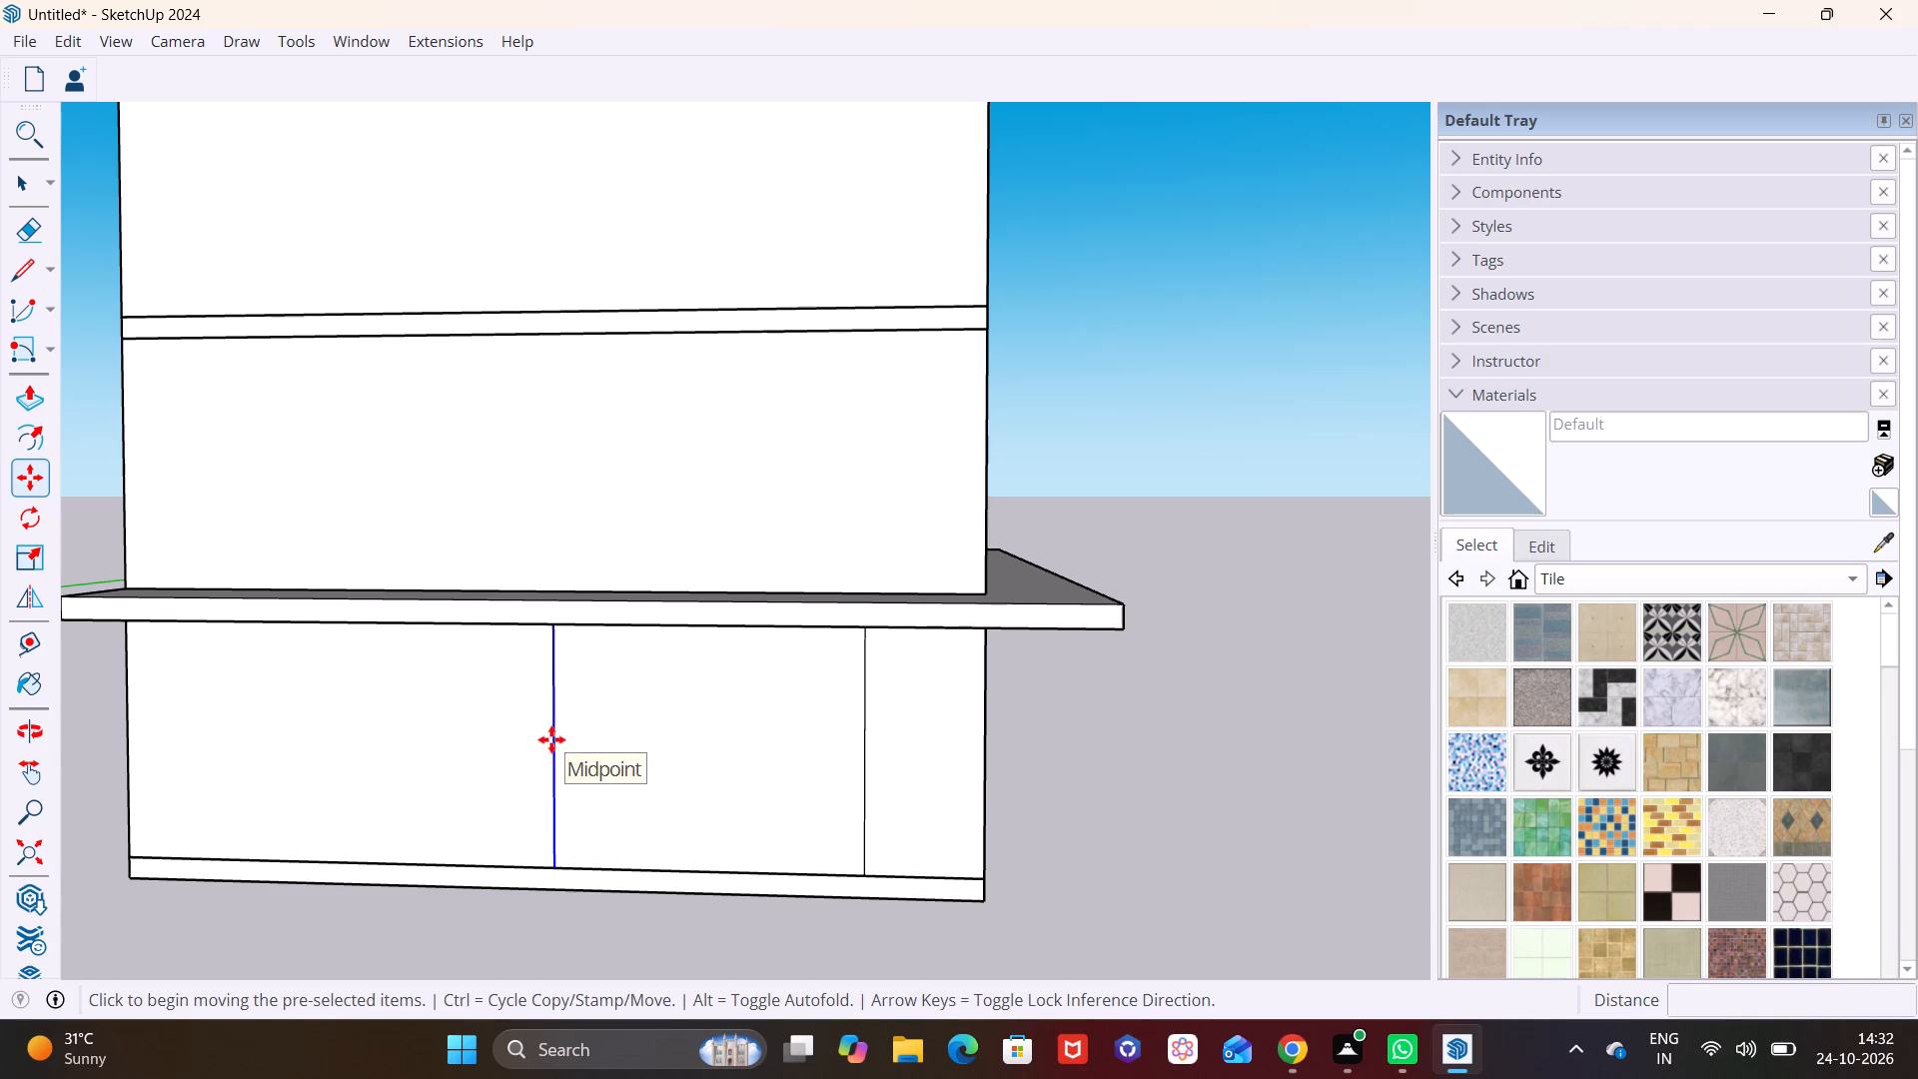
{"action": "left_click", "coordinate": [559, 740]}
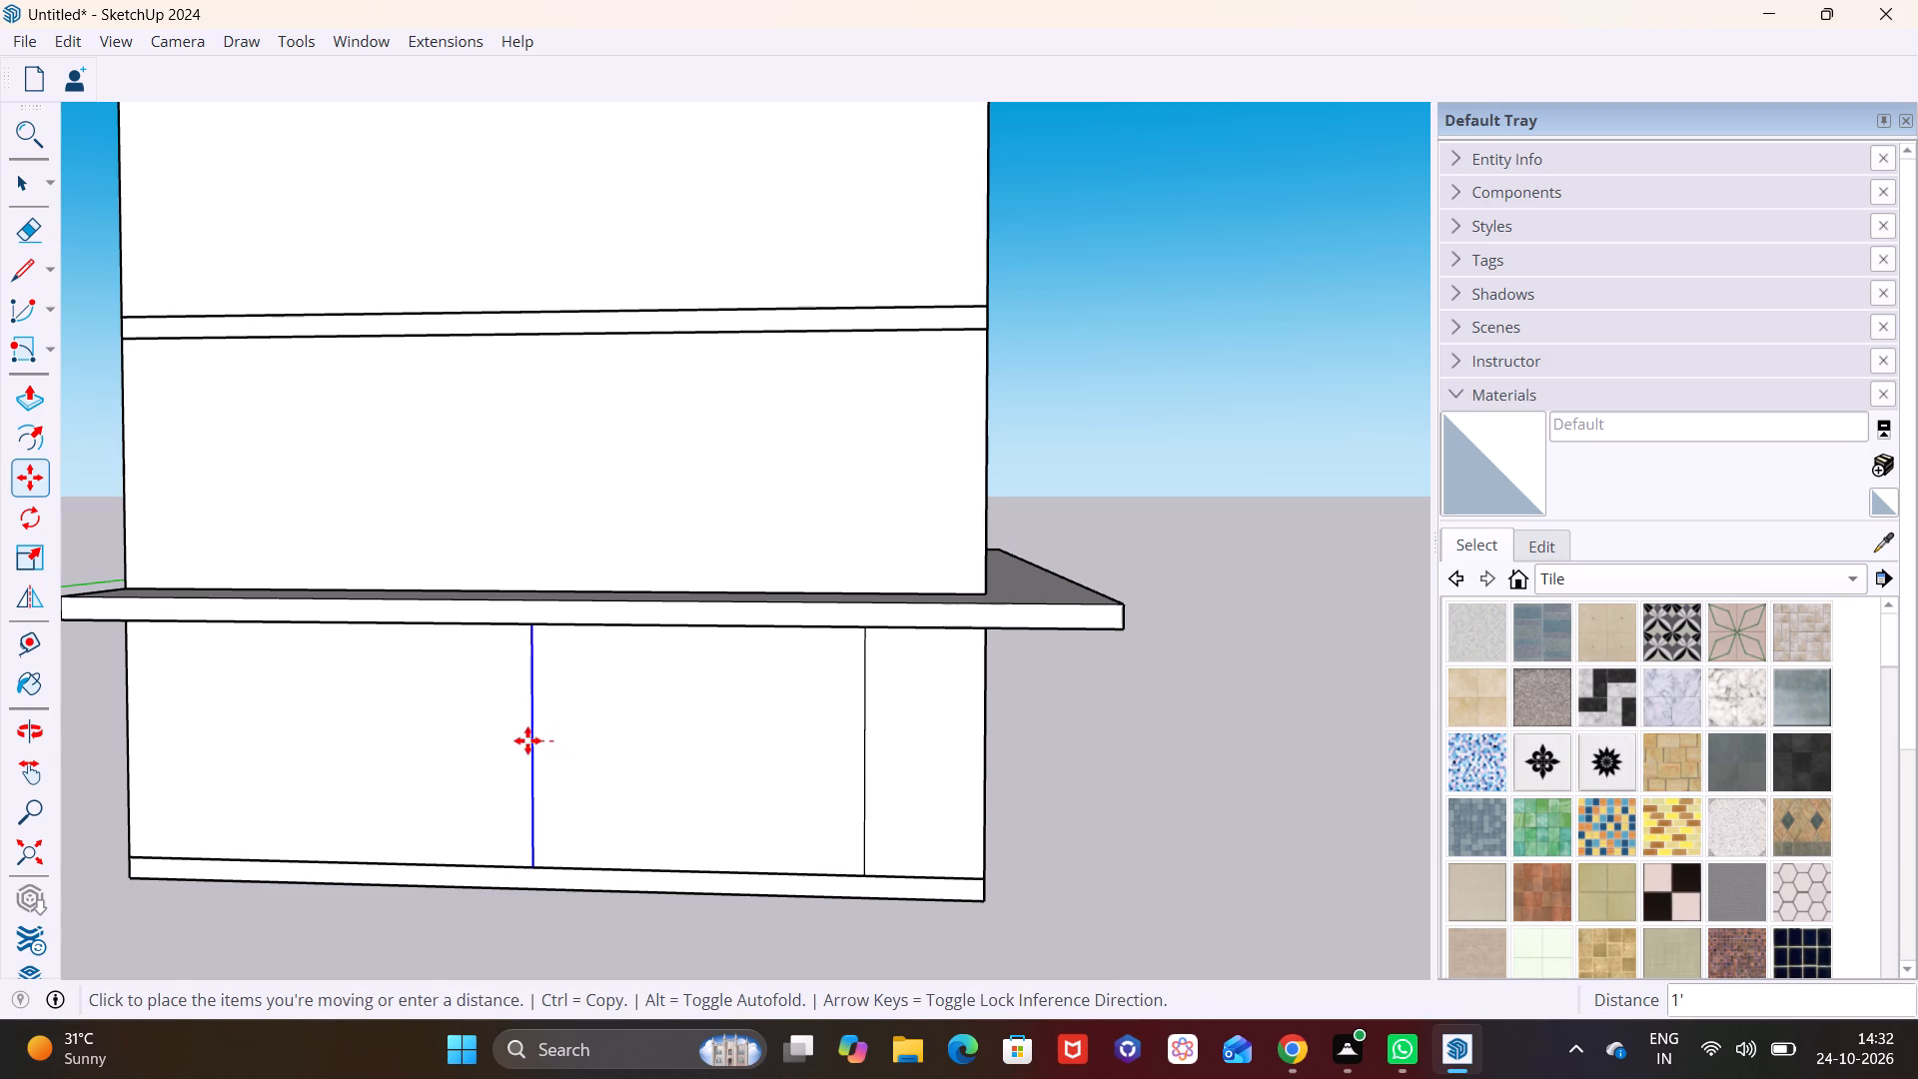
{"action": "left_click", "coordinate": [472, 744]}
{"action": "left_click", "coordinate": [470, 737]}
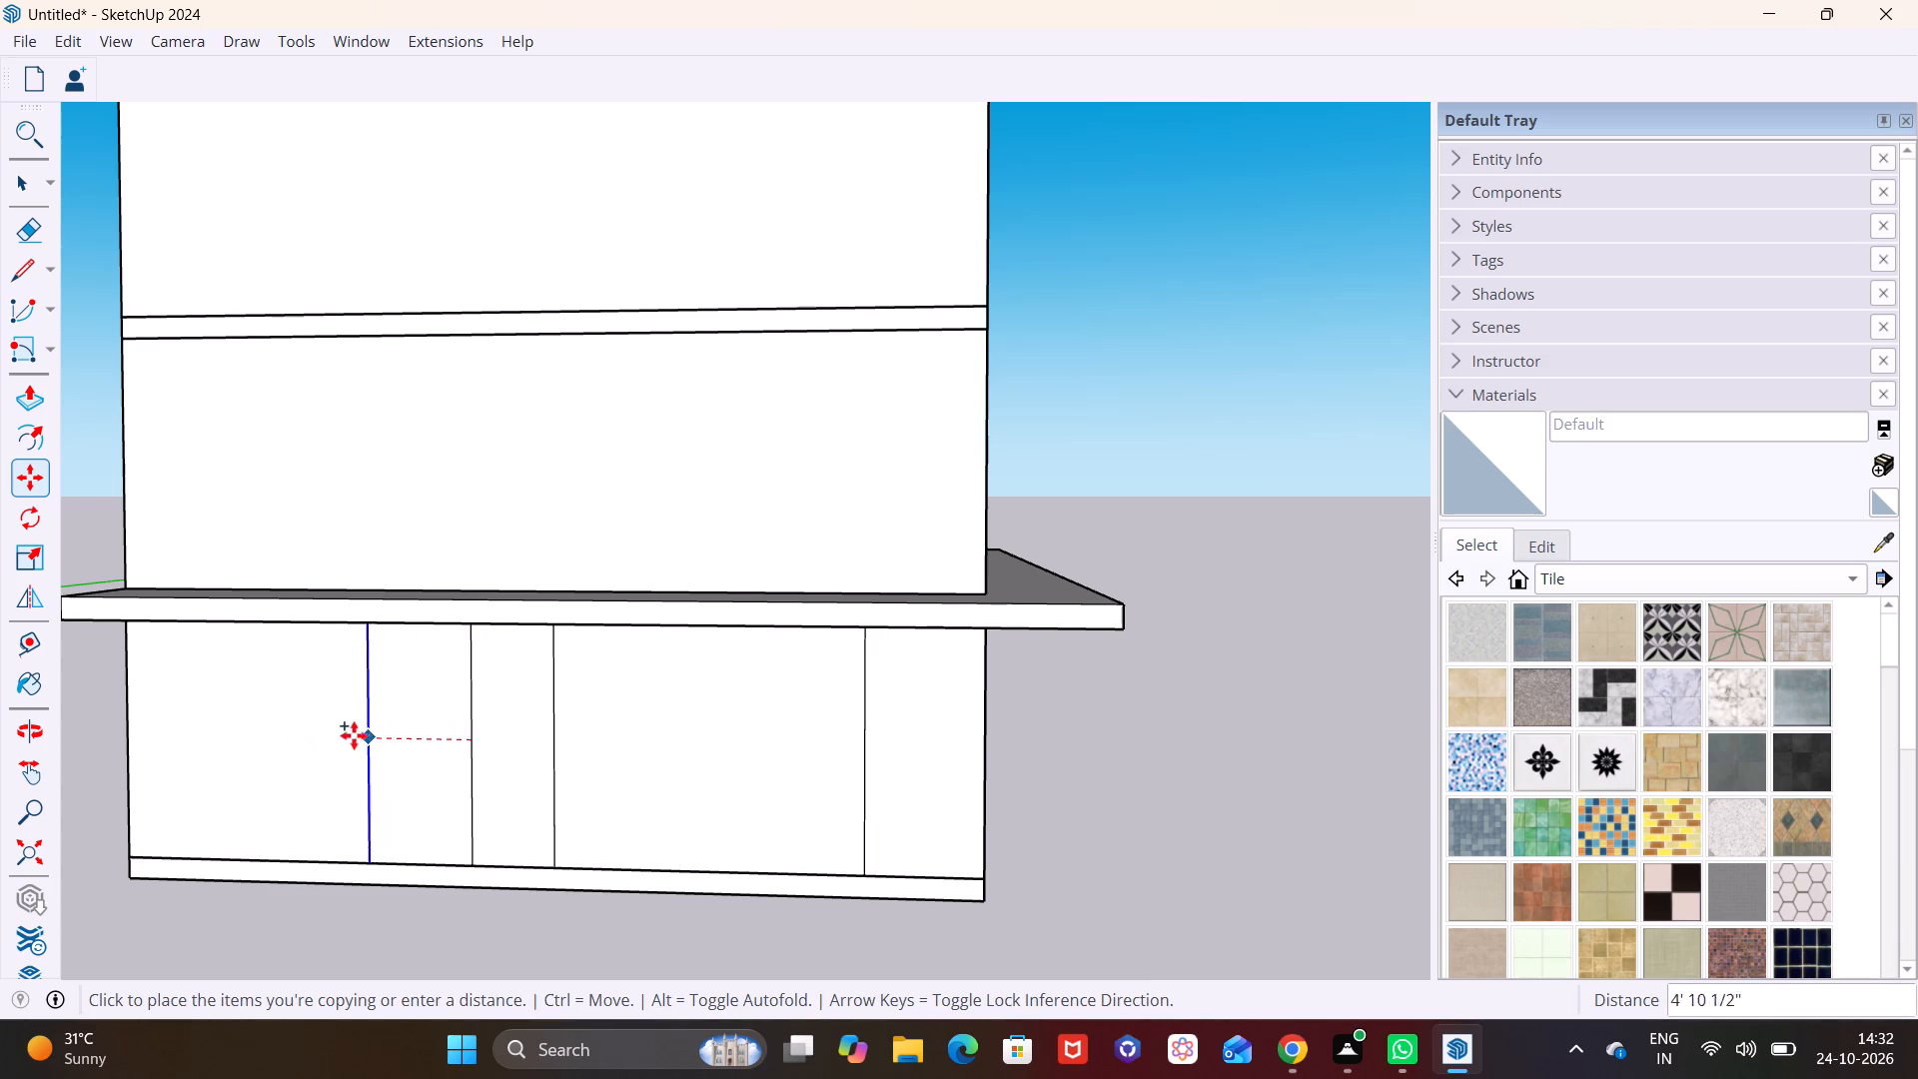
{"action": "left_click", "coordinate": [215, 726]}
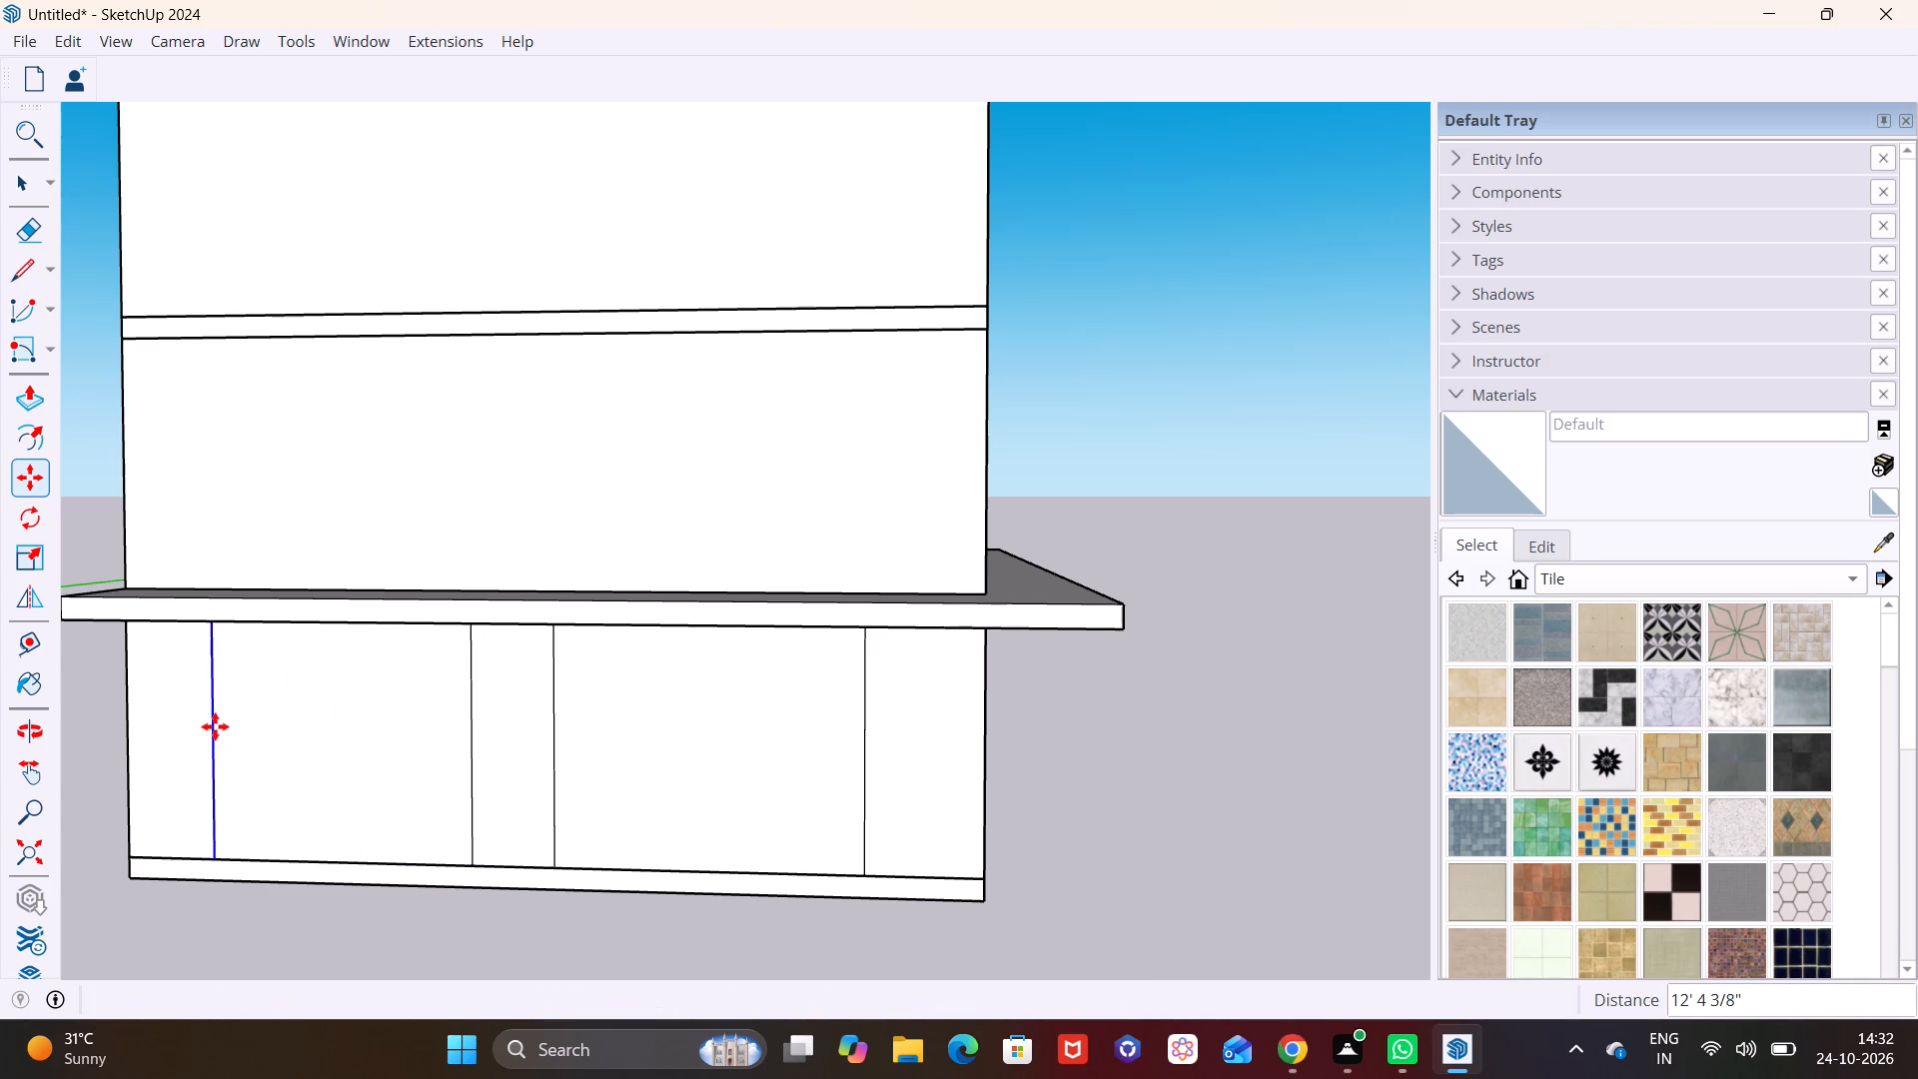
Move each of the two middle dividing lines 1' along the red axis toward the original line and clear the selection.
{"action": "key", "text": "space"}
{"action": "left_click", "coordinate": [554, 742]}
{"action": "key", "text": "m"}
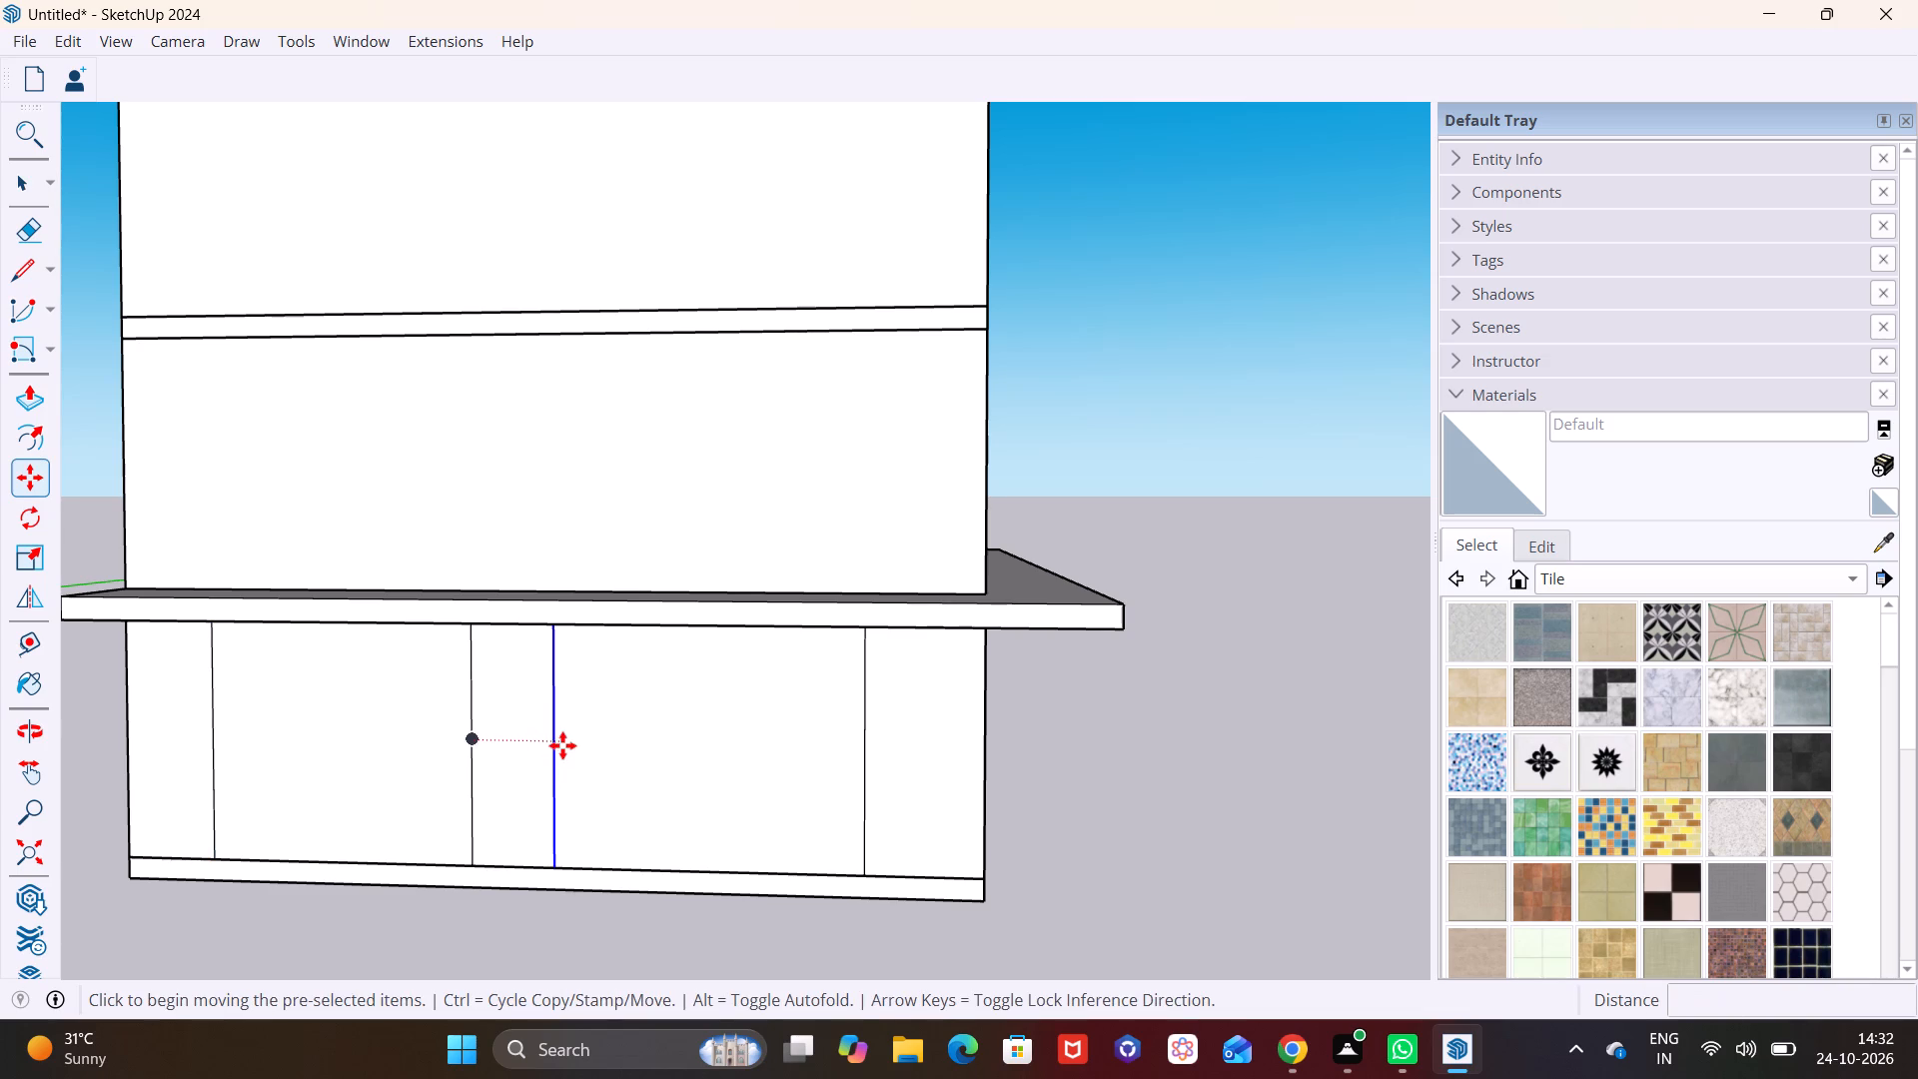
{"action": "left_click", "coordinate": [554, 738]}
{"action": "left_click", "coordinate": [569, 738]}
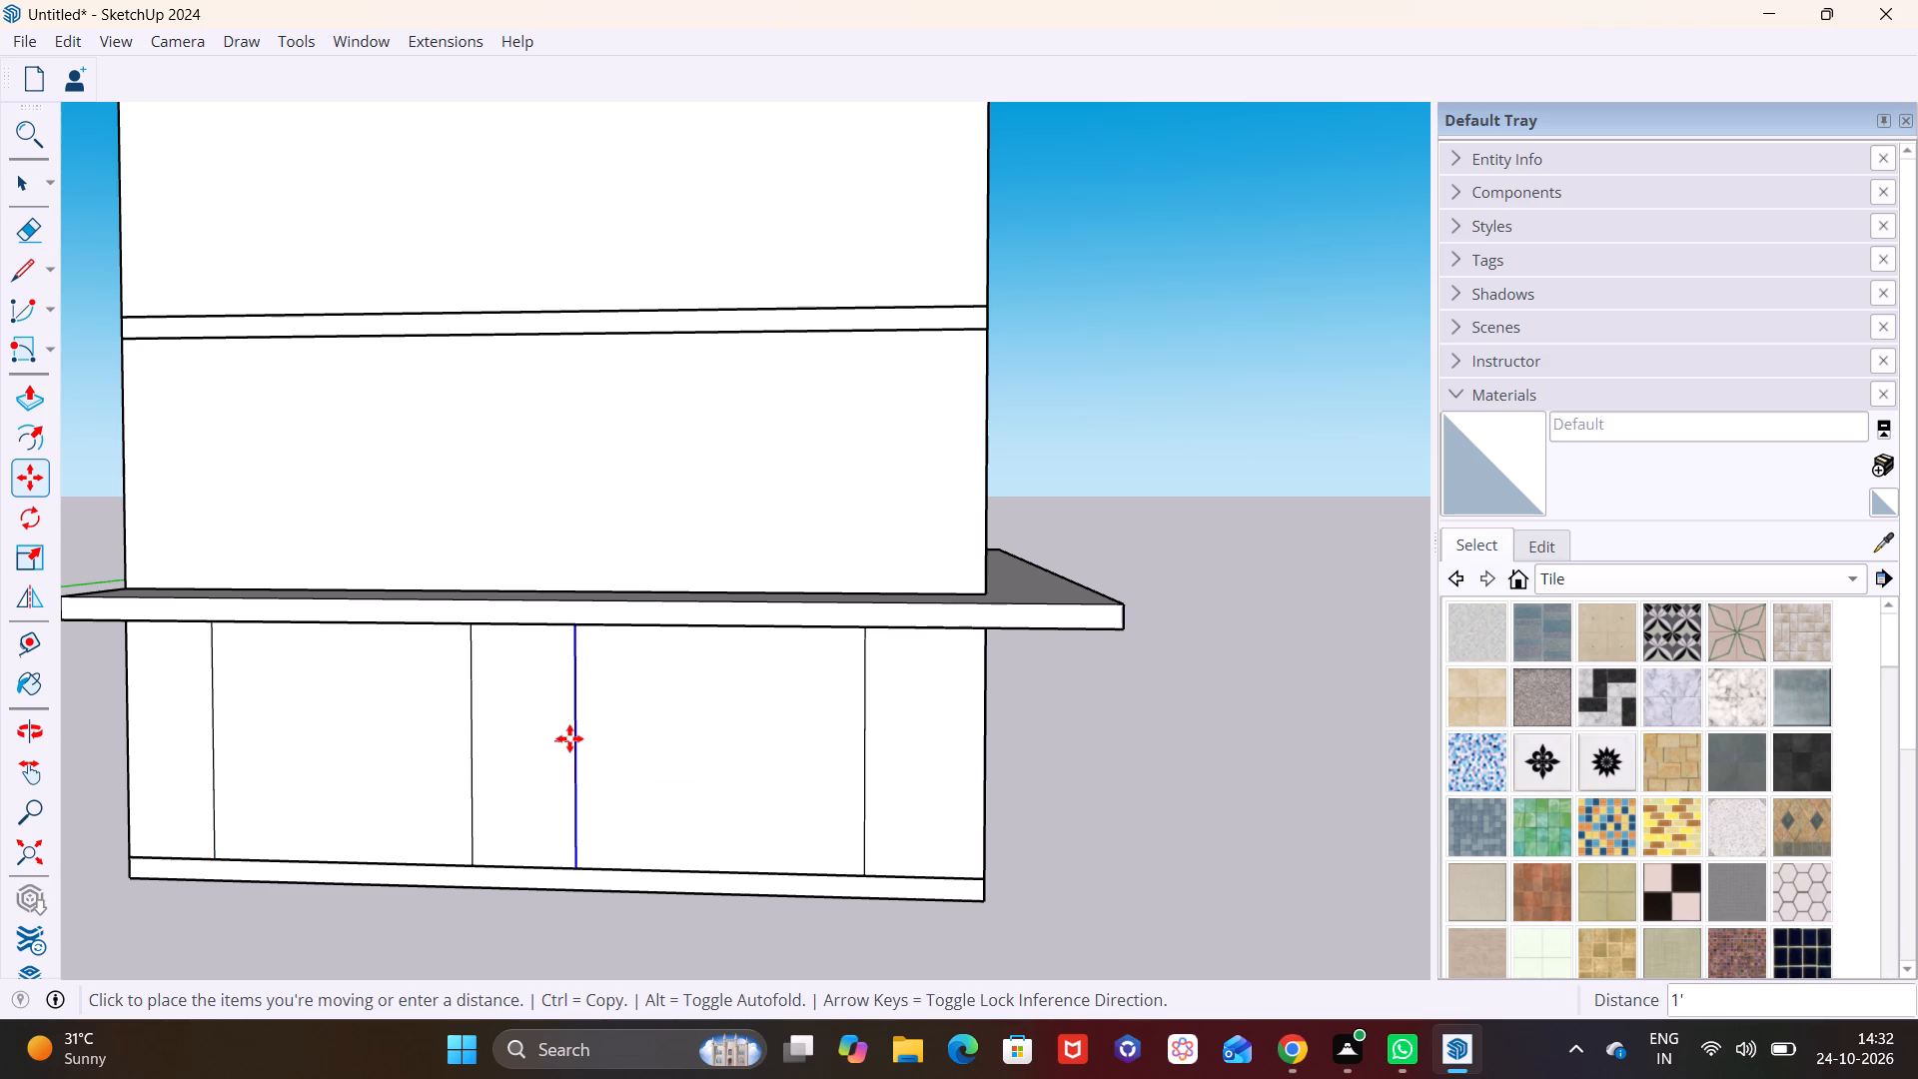
{"action": "key", "text": "space"}
{"action": "left_click", "coordinate": [471, 743]}
{"action": "key", "text": "m"}
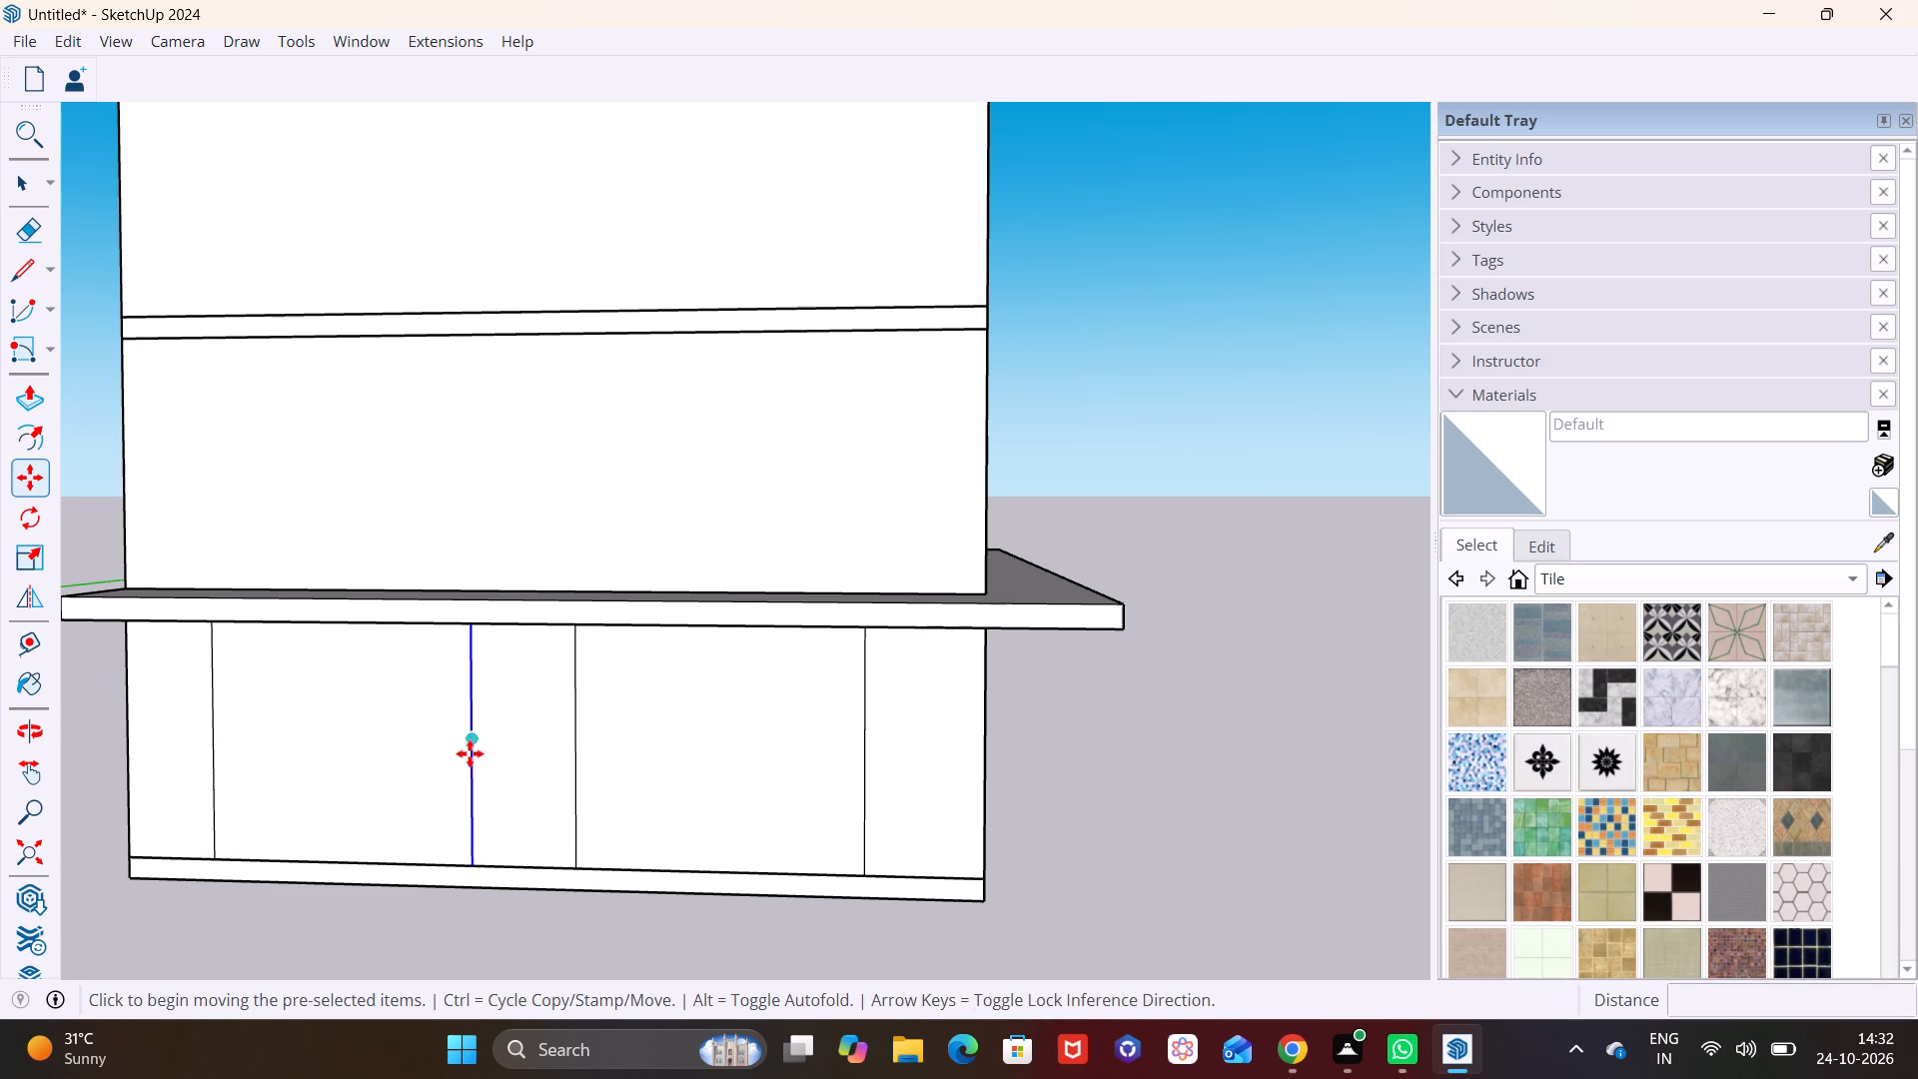
{"action": "left_click", "coordinate": [468, 744]}
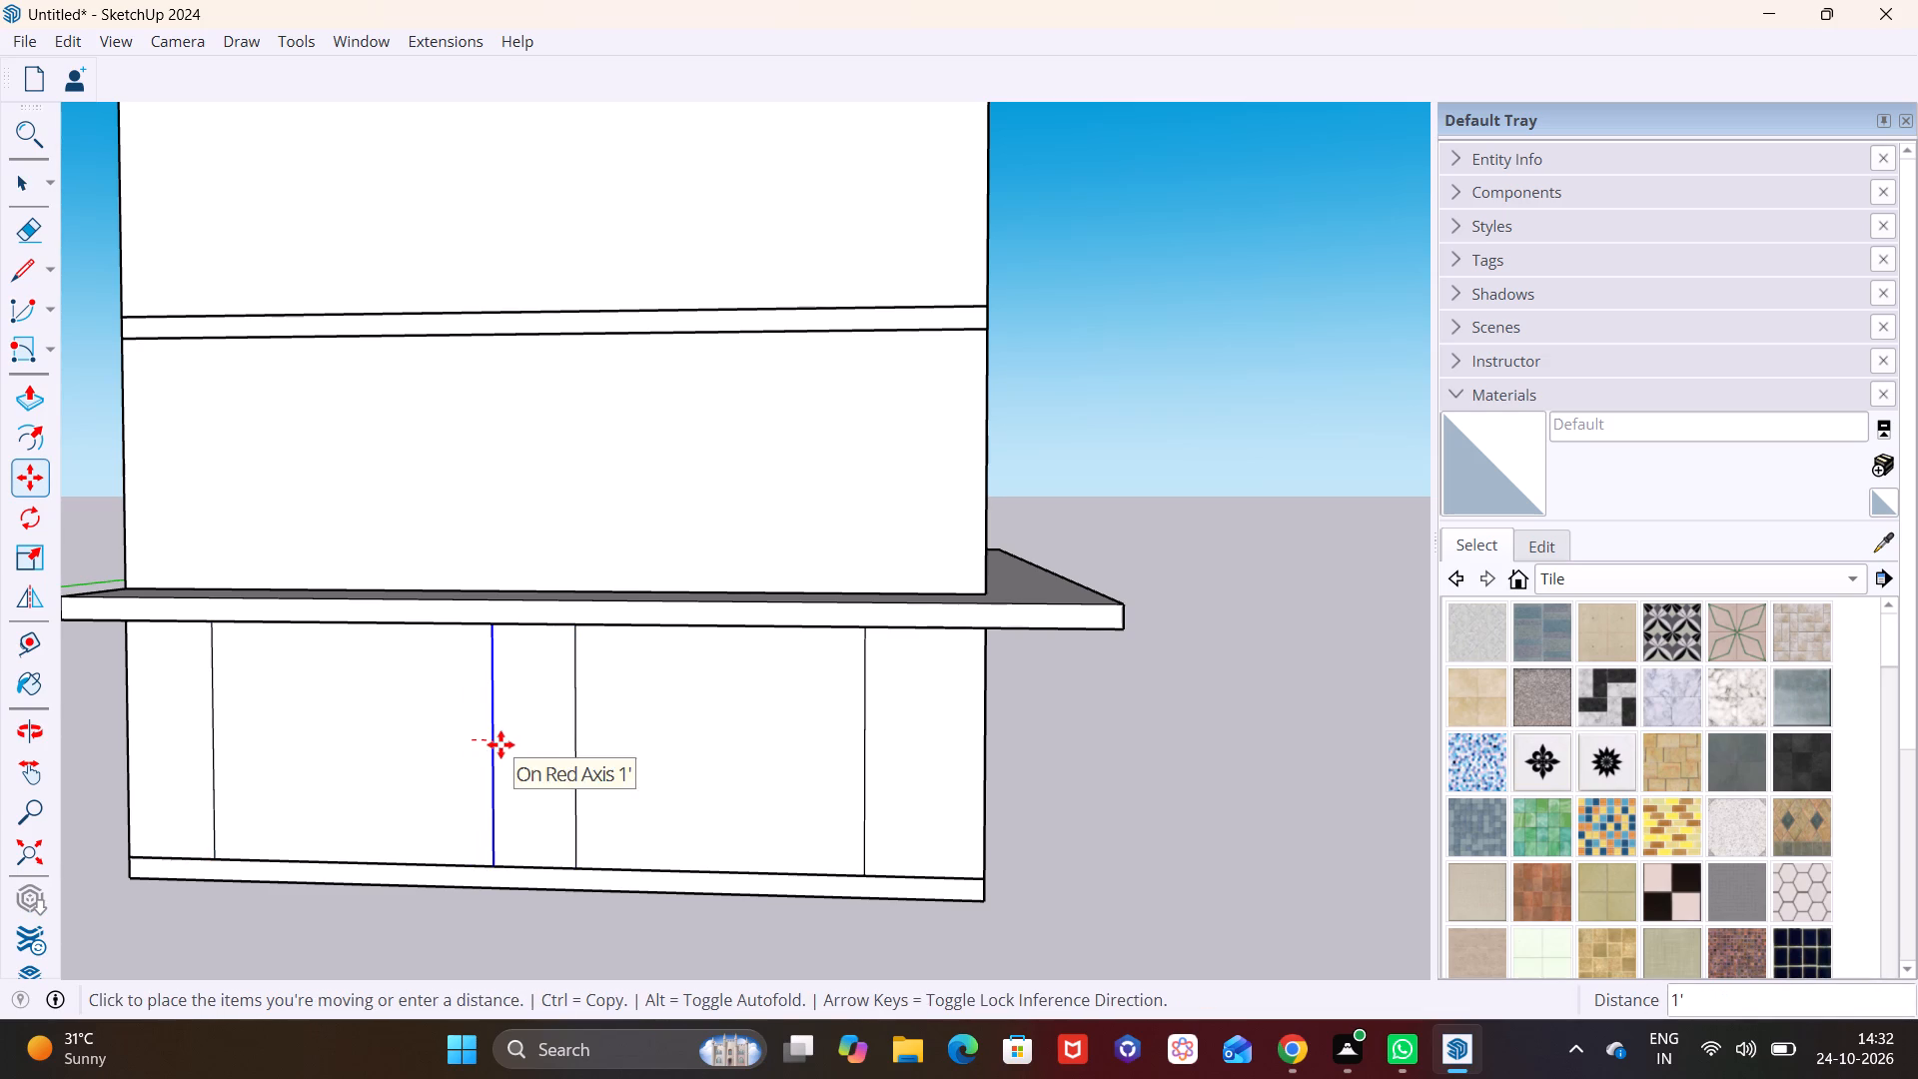
{"action": "left_click", "coordinate": [500, 744]}
{"action": "key", "text": "space"}
{"action": "left_click", "coordinate": [1077, 827]}
Draw a horizontal line just below the overhanging slab across each of the wall's two wide panels, joining their dividing lines.
{"action": "scroll", "coordinate": [1077, 821], "scroll_direction": "down", "scroll_amount": 3}
{"action": "middle_click_drag", "start_coordinate": [1073, 815], "coordinate": [847, 787]}
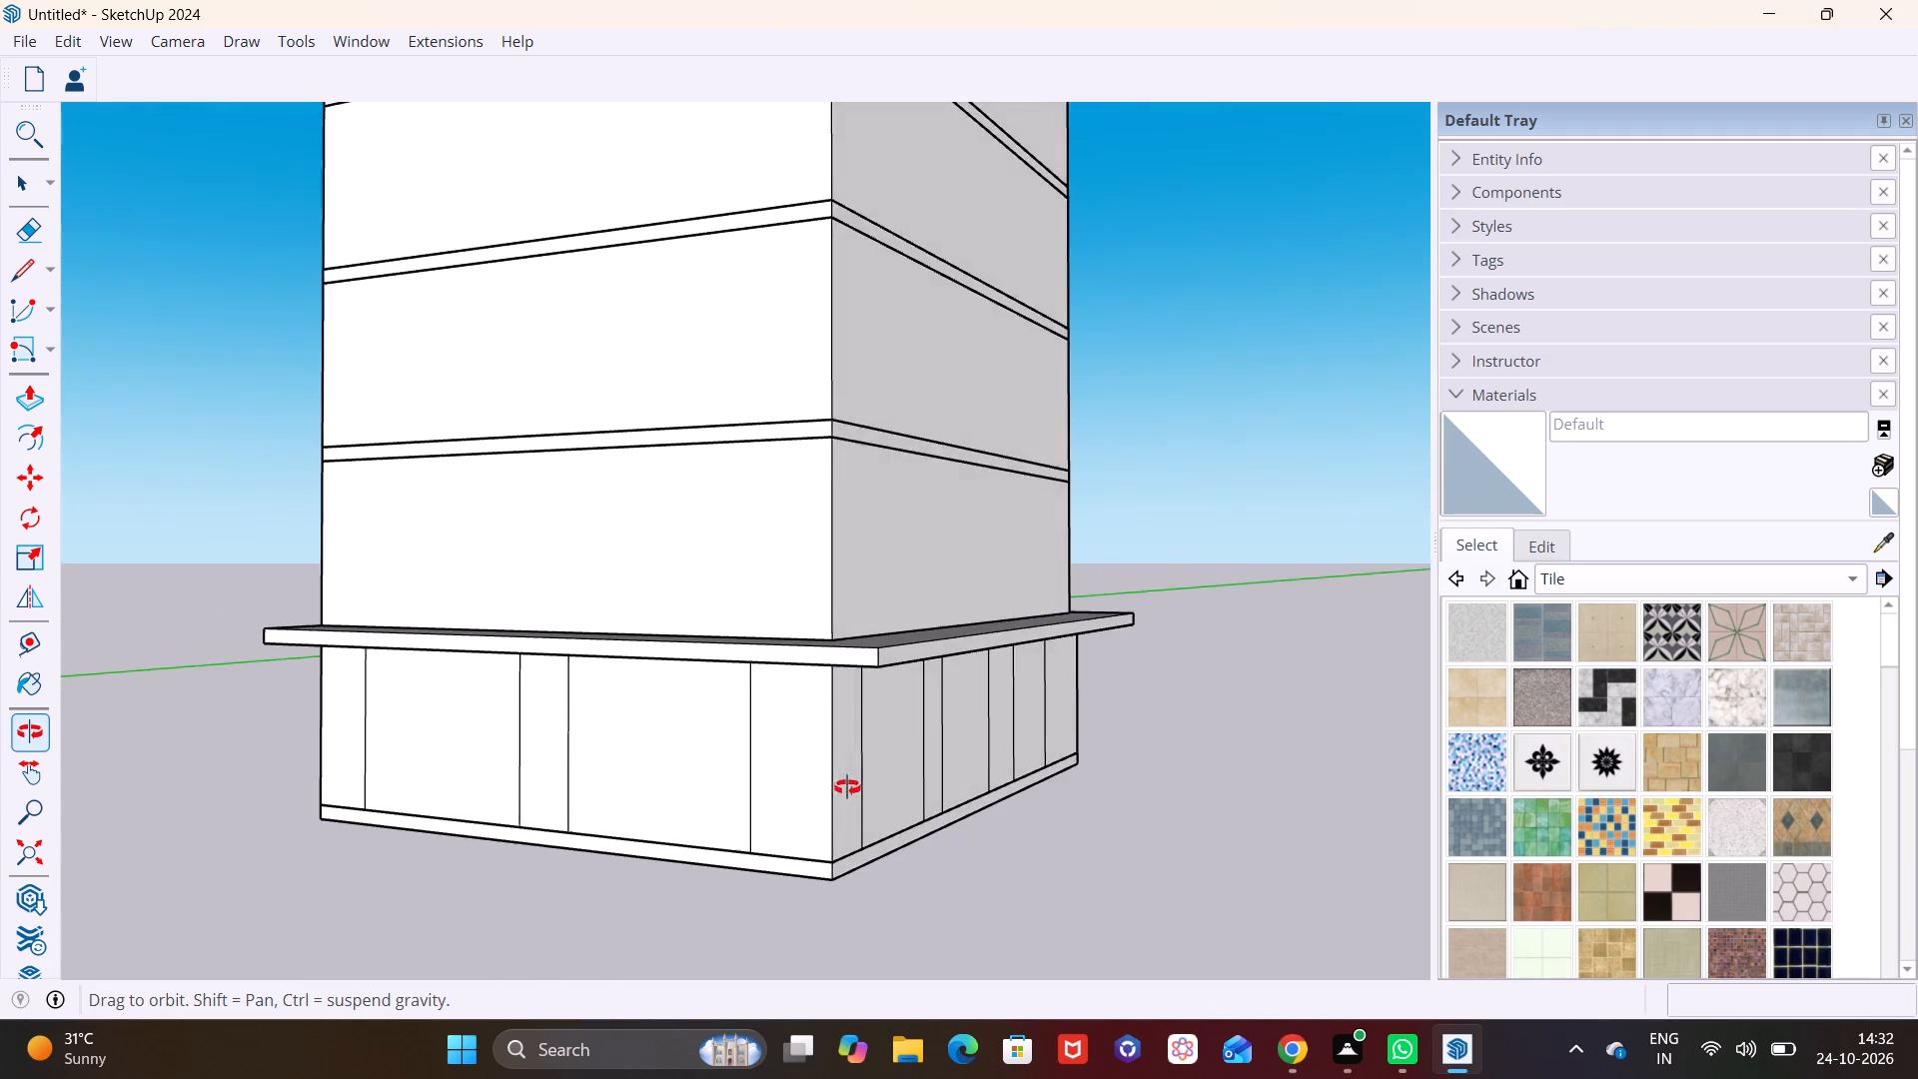
{"action": "middle_click_drag", "start_coordinate": [847, 787], "coordinate": [920, 838]}
{"action": "scroll", "coordinate": [574, 748], "scroll_direction": "up", "scroll_amount": 3}
{"action": "middle_click_drag", "start_coordinate": [601, 754], "coordinate": [765, 733], "text": "shift"}
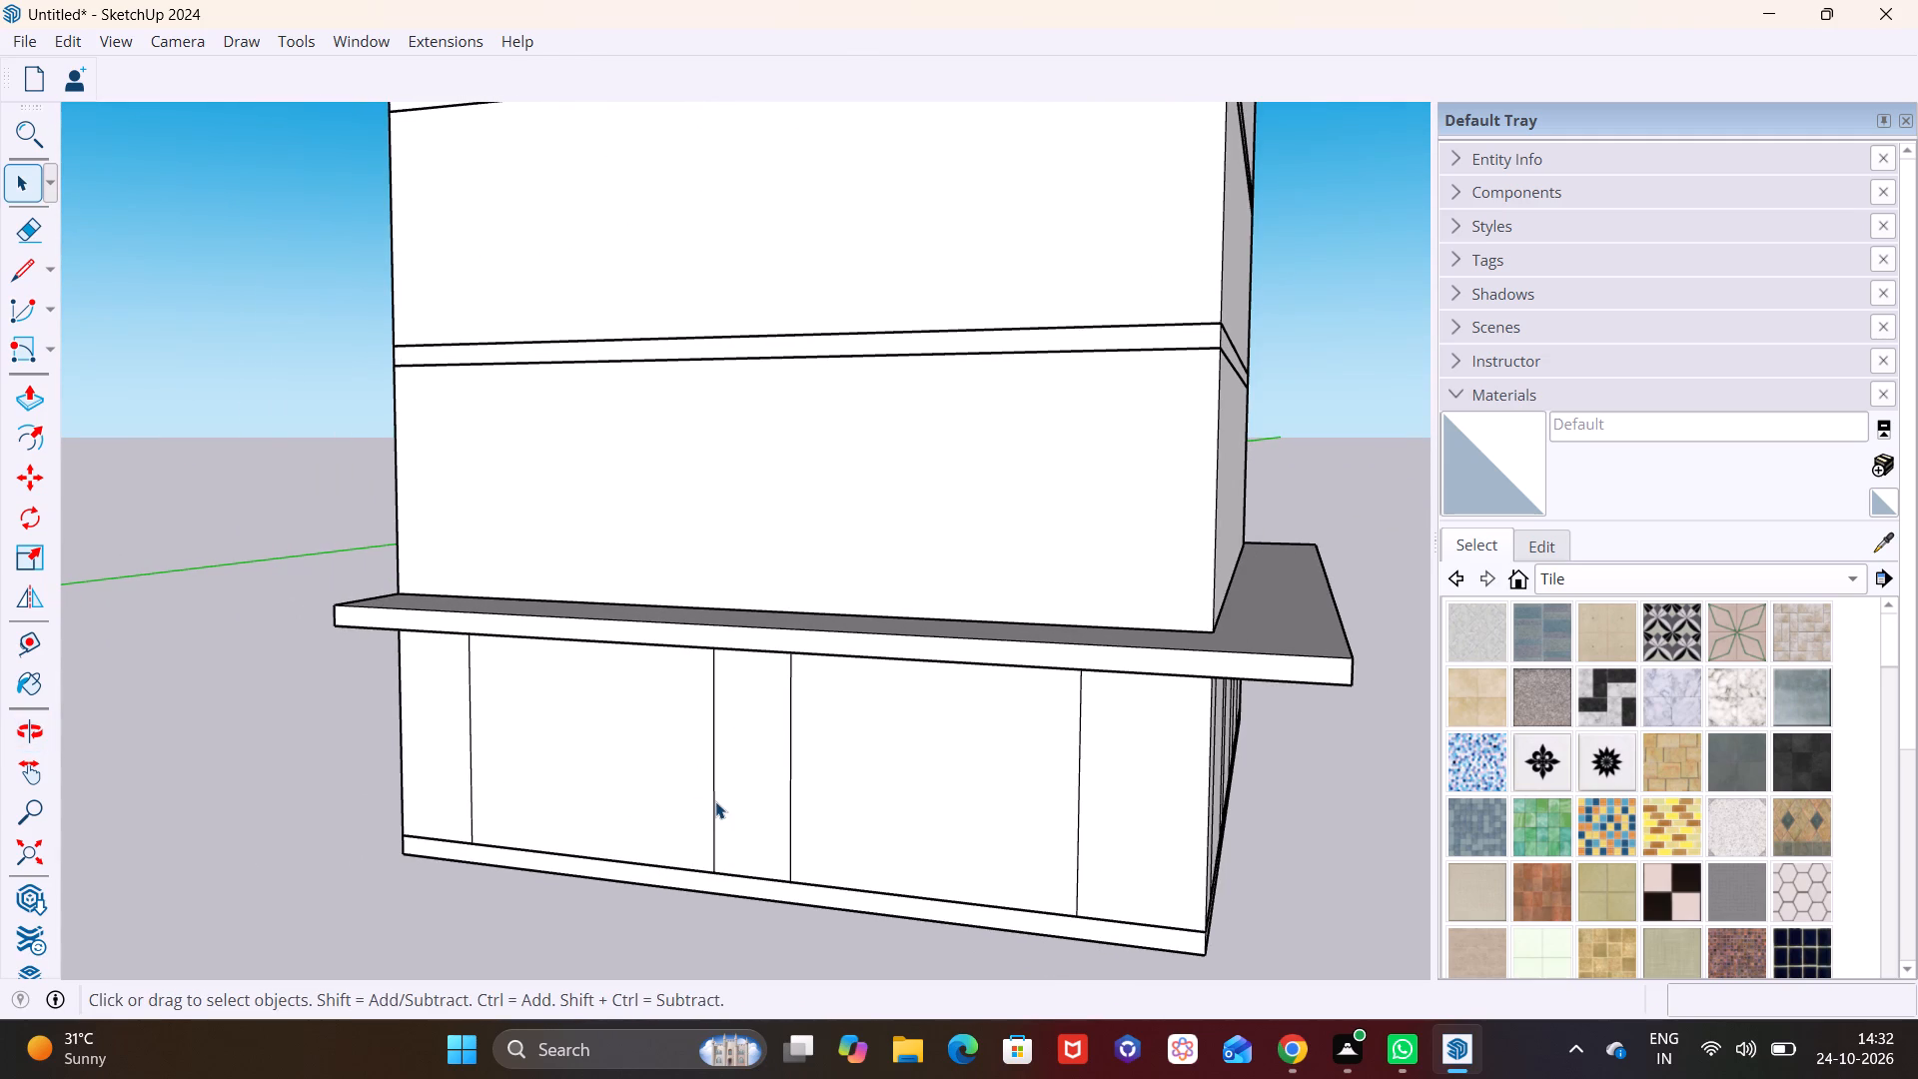
{"action": "middle_click_drag", "start_coordinate": [717, 796], "coordinate": [742, 690]}
{"action": "scroll", "coordinate": [742, 690], "scroll_direction": "up", "scroll_amount": 1}
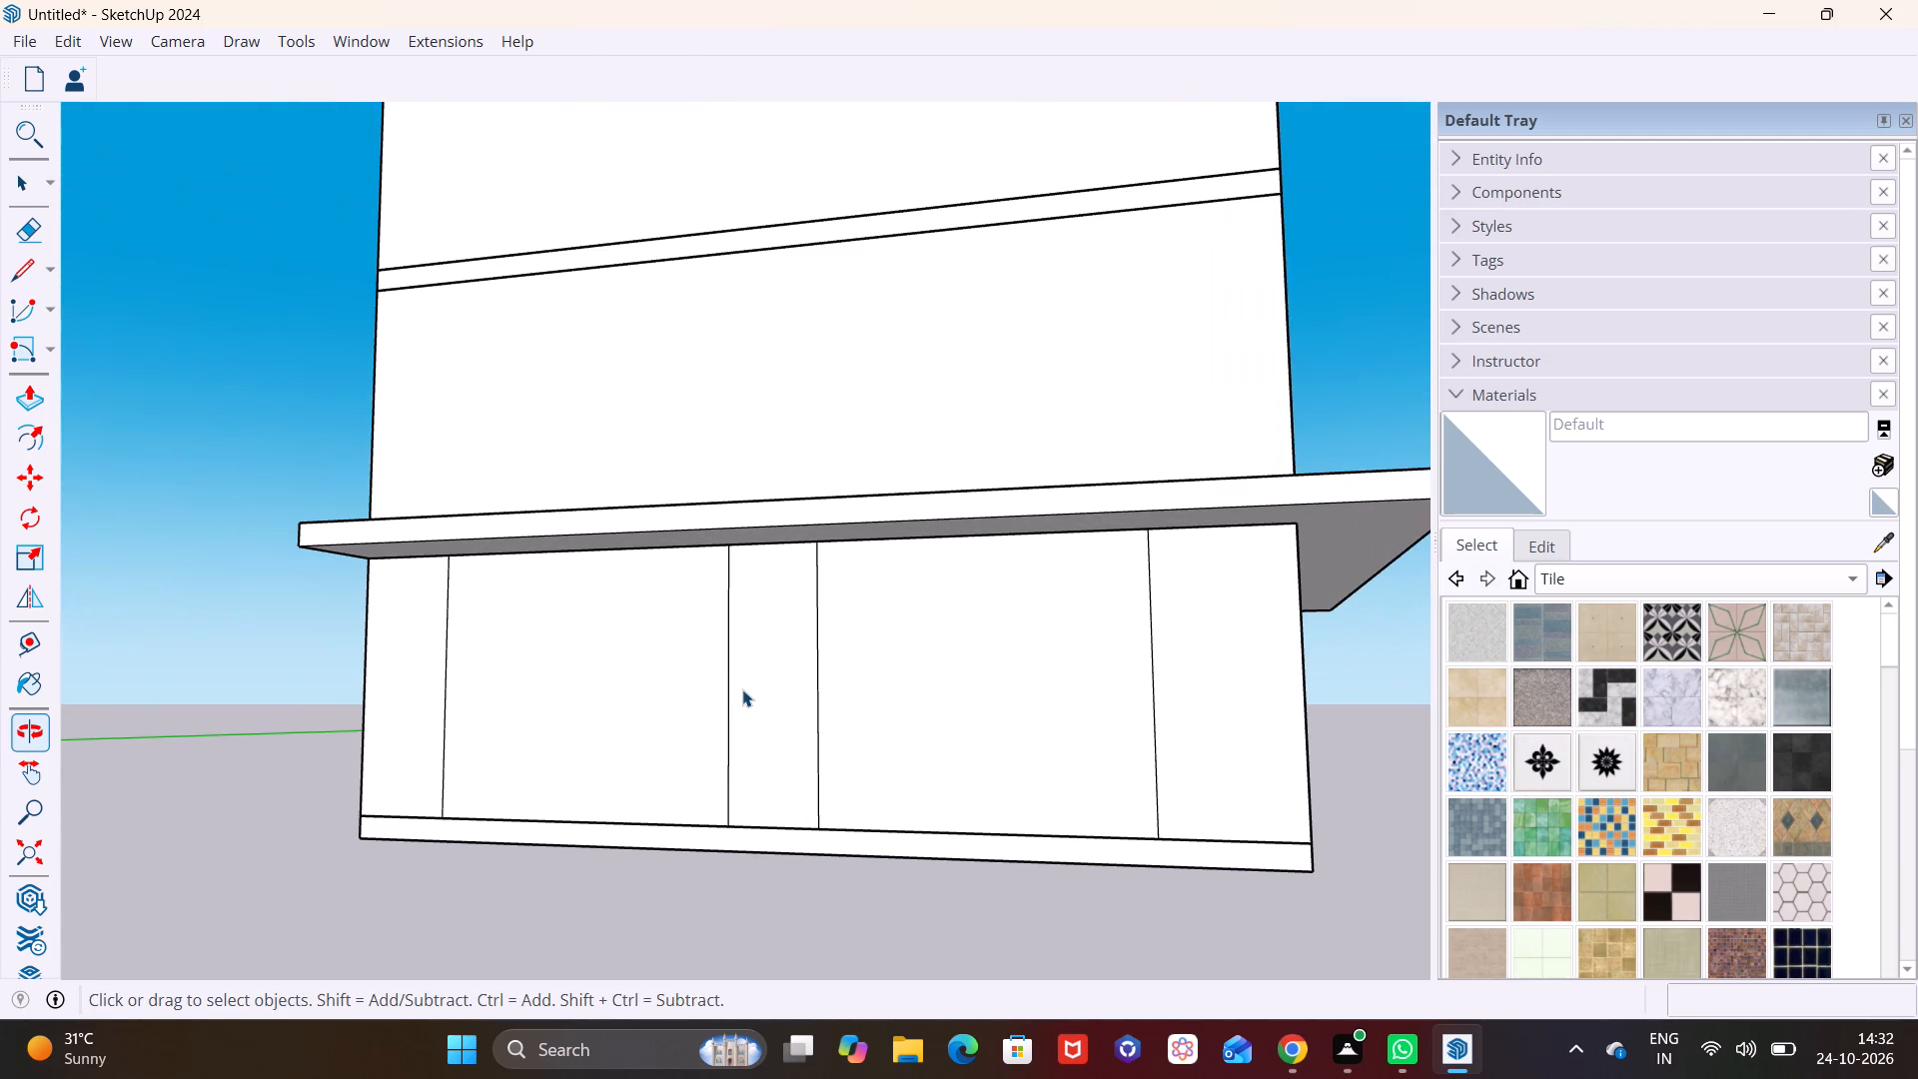
{"action": "scroll", "coordinate": [748, 689], "scroll_direction": "down", "scroll_amount": 2}
{"action": "middle_click_drag", "start_coordinate": [748, 687], "coordinate": [577, 760], "text": "shift"}
{"action": "scroll", "coordinate": [577, 760], "scroll_direction": "up", "scroll_amount": 1, "text": "shift"}
{"action": "scroll", "coordinate": [562, 622], "scroll_direction": "up", "scroll_amount": 1}
{"action": "middle_click_drag", "start_coordinate": [586, 709], "coordinate": [686, 633], "text": "shift"}
{"action": "middle_click_drag", "start_coordinate": [681, 629], "coordinate": [622, 648]}
{"action": "scroll", "coordinate": [514, 525], "scroll_direction": "up", "scroll_amount": 4}
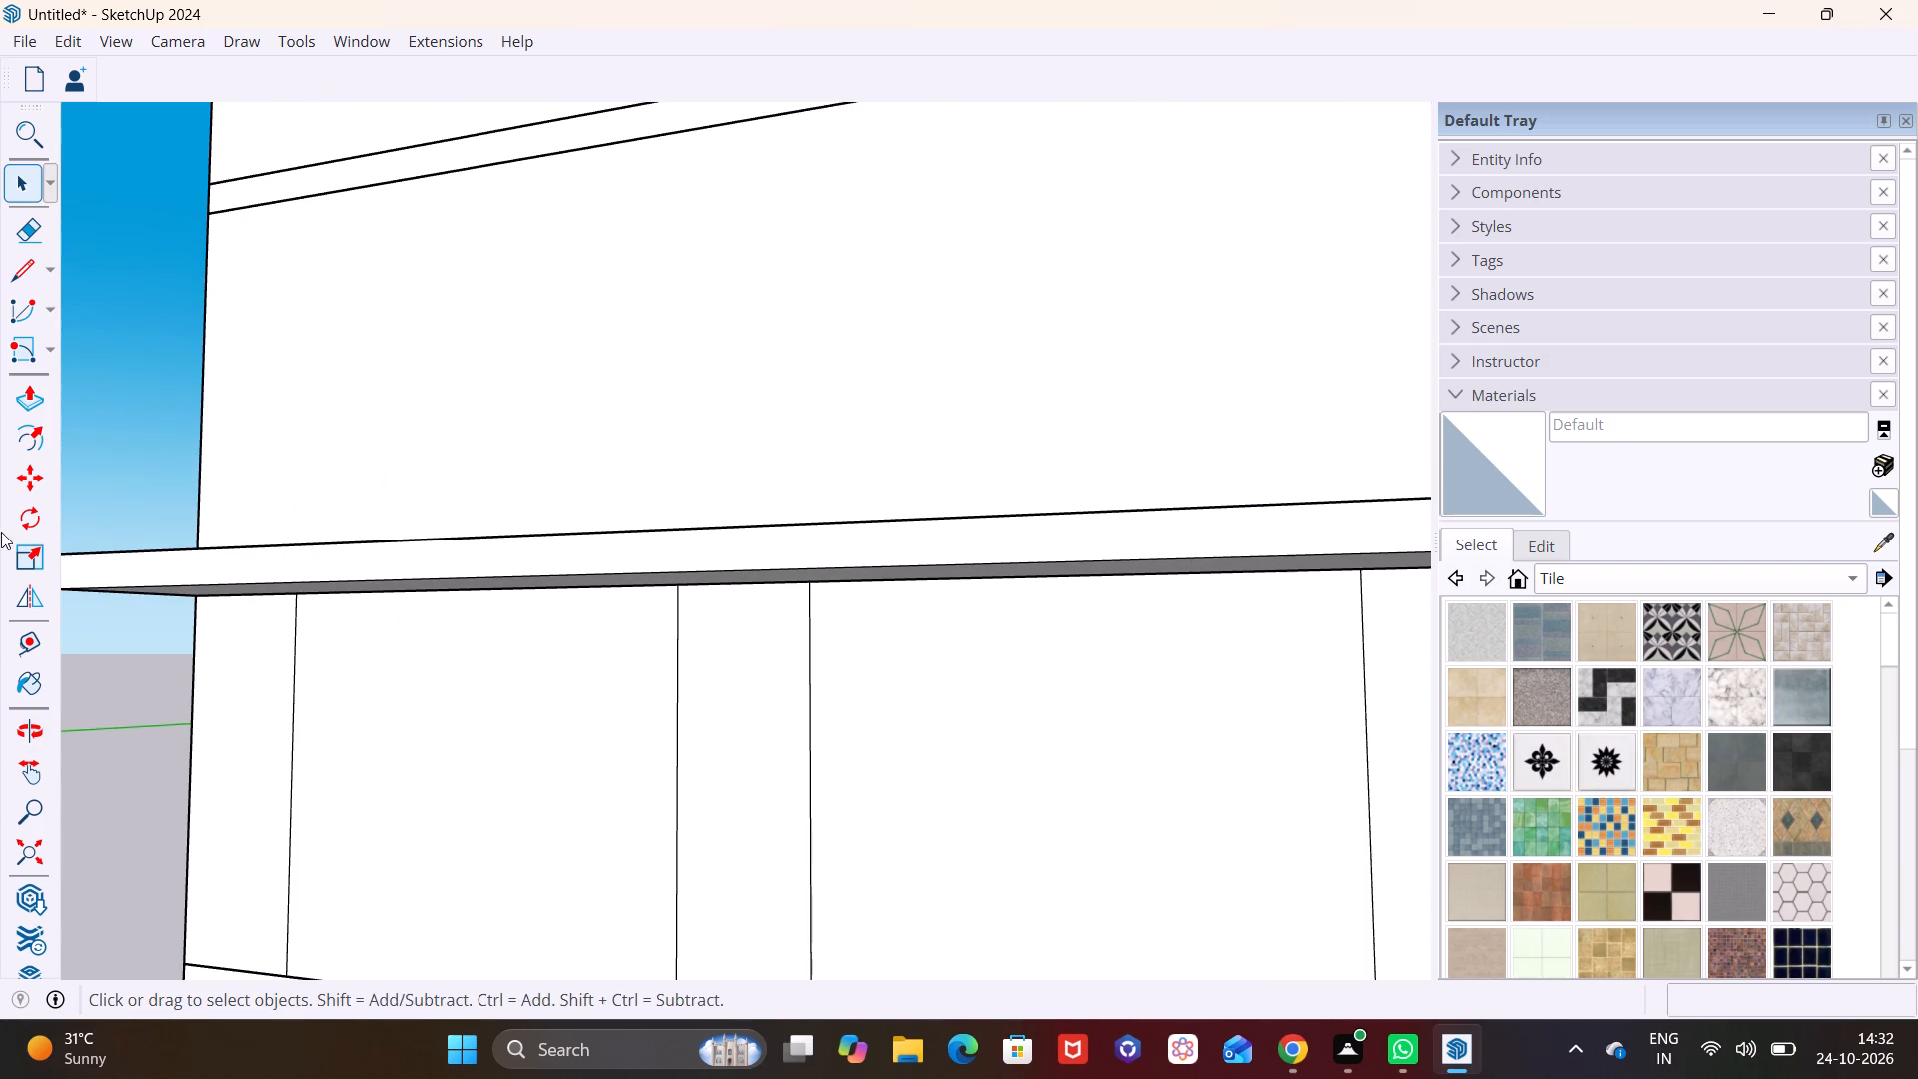
{"action": "left_click", "coordinate": [24, 279]}
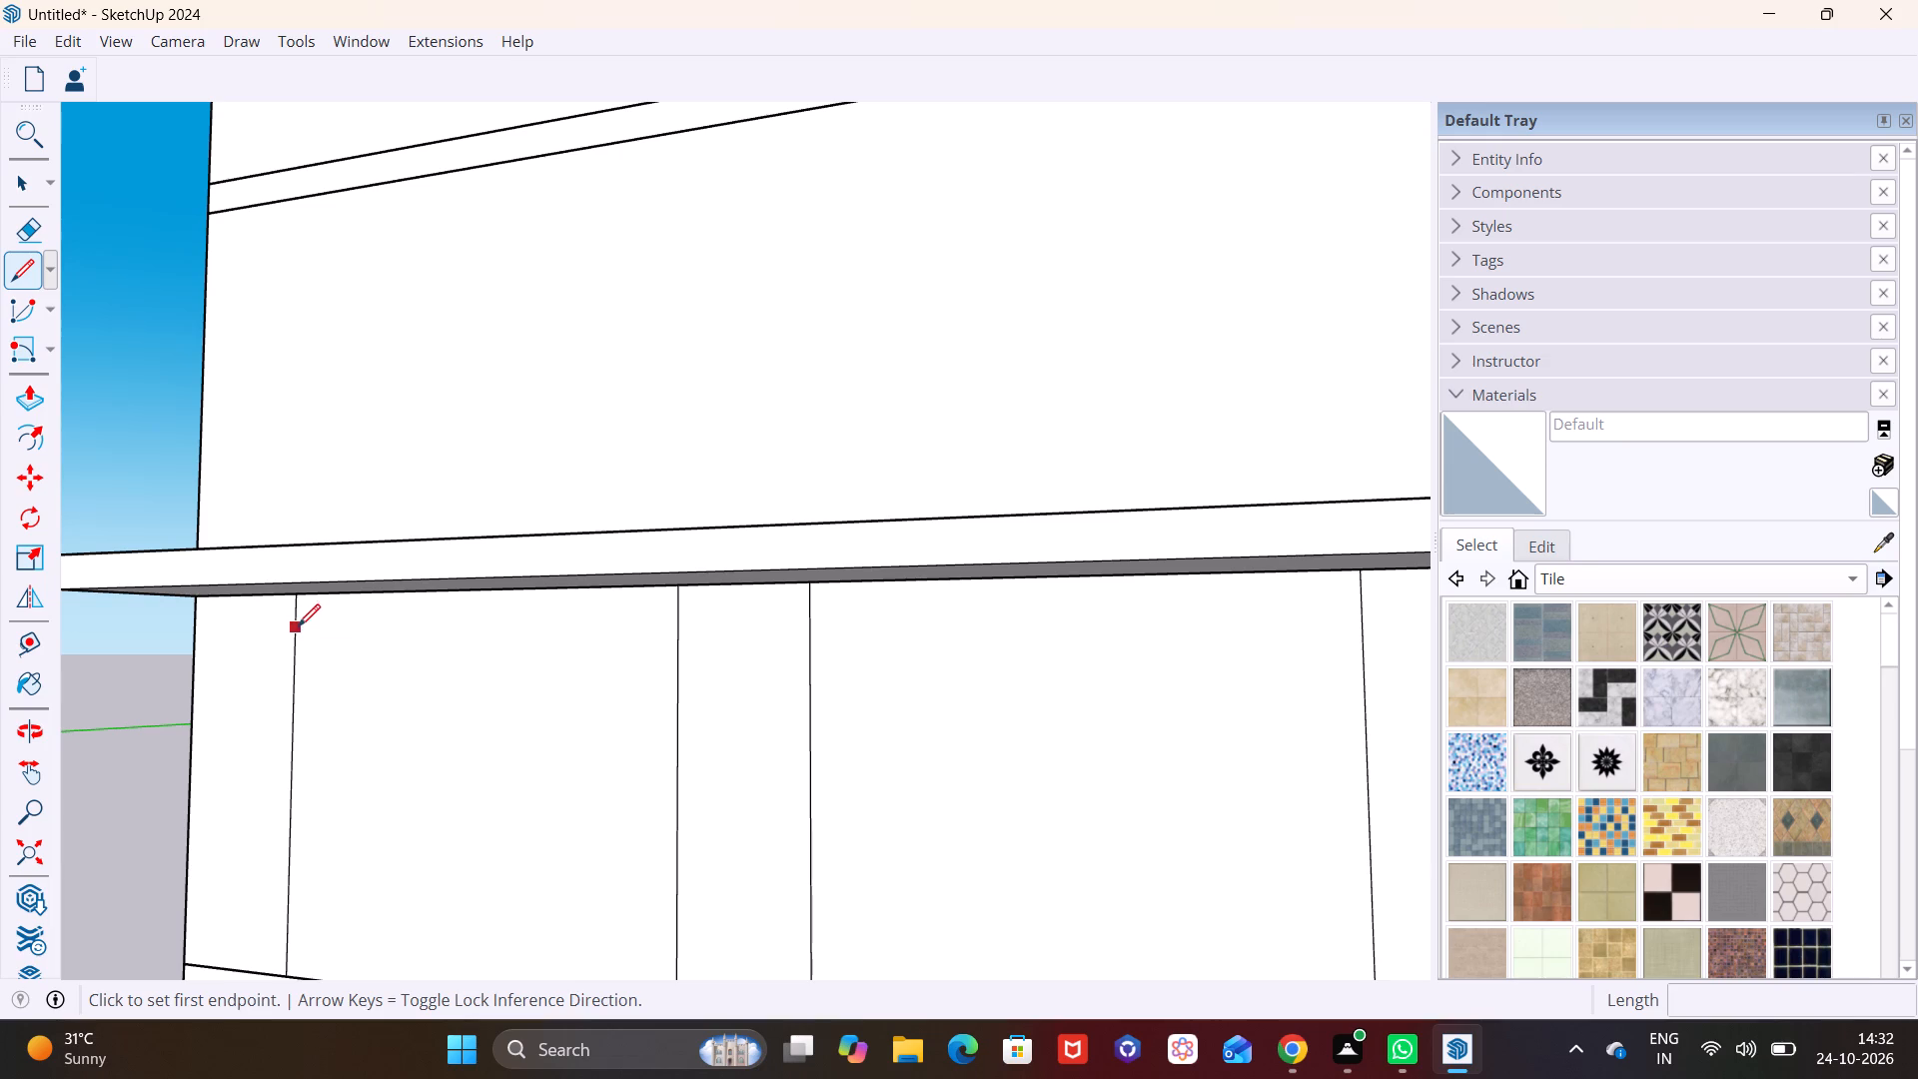
{"action": "left_click", "coordinate": [298, 616]}
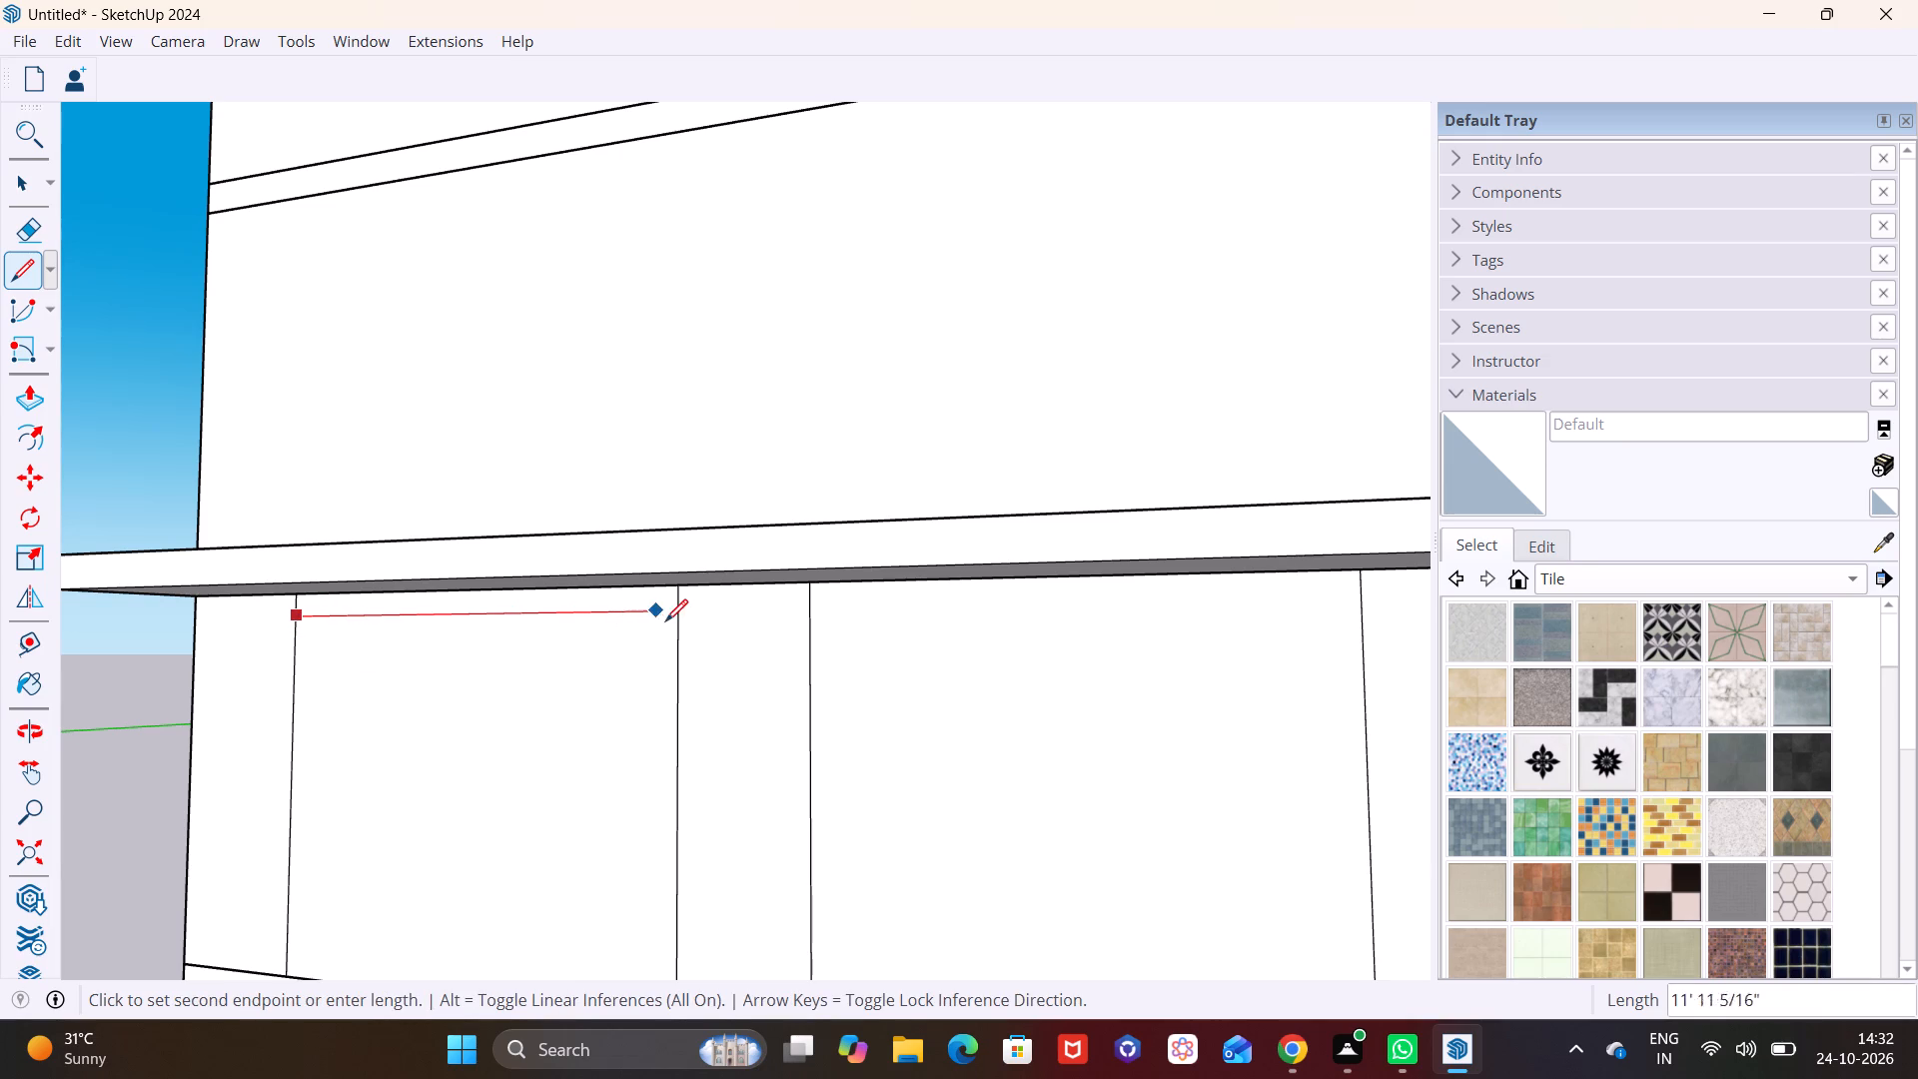
{"action": "left_click", "coordinate": [680, 620]}
{"action": "scroll", "coordinate": [704, 640], "scroll_direction": "down", "scroll_amount": 2}
{"action": "middle_click_drag", "start_coordinate": [594, 653], "coordinate": [225, 653], "text": "shift"}
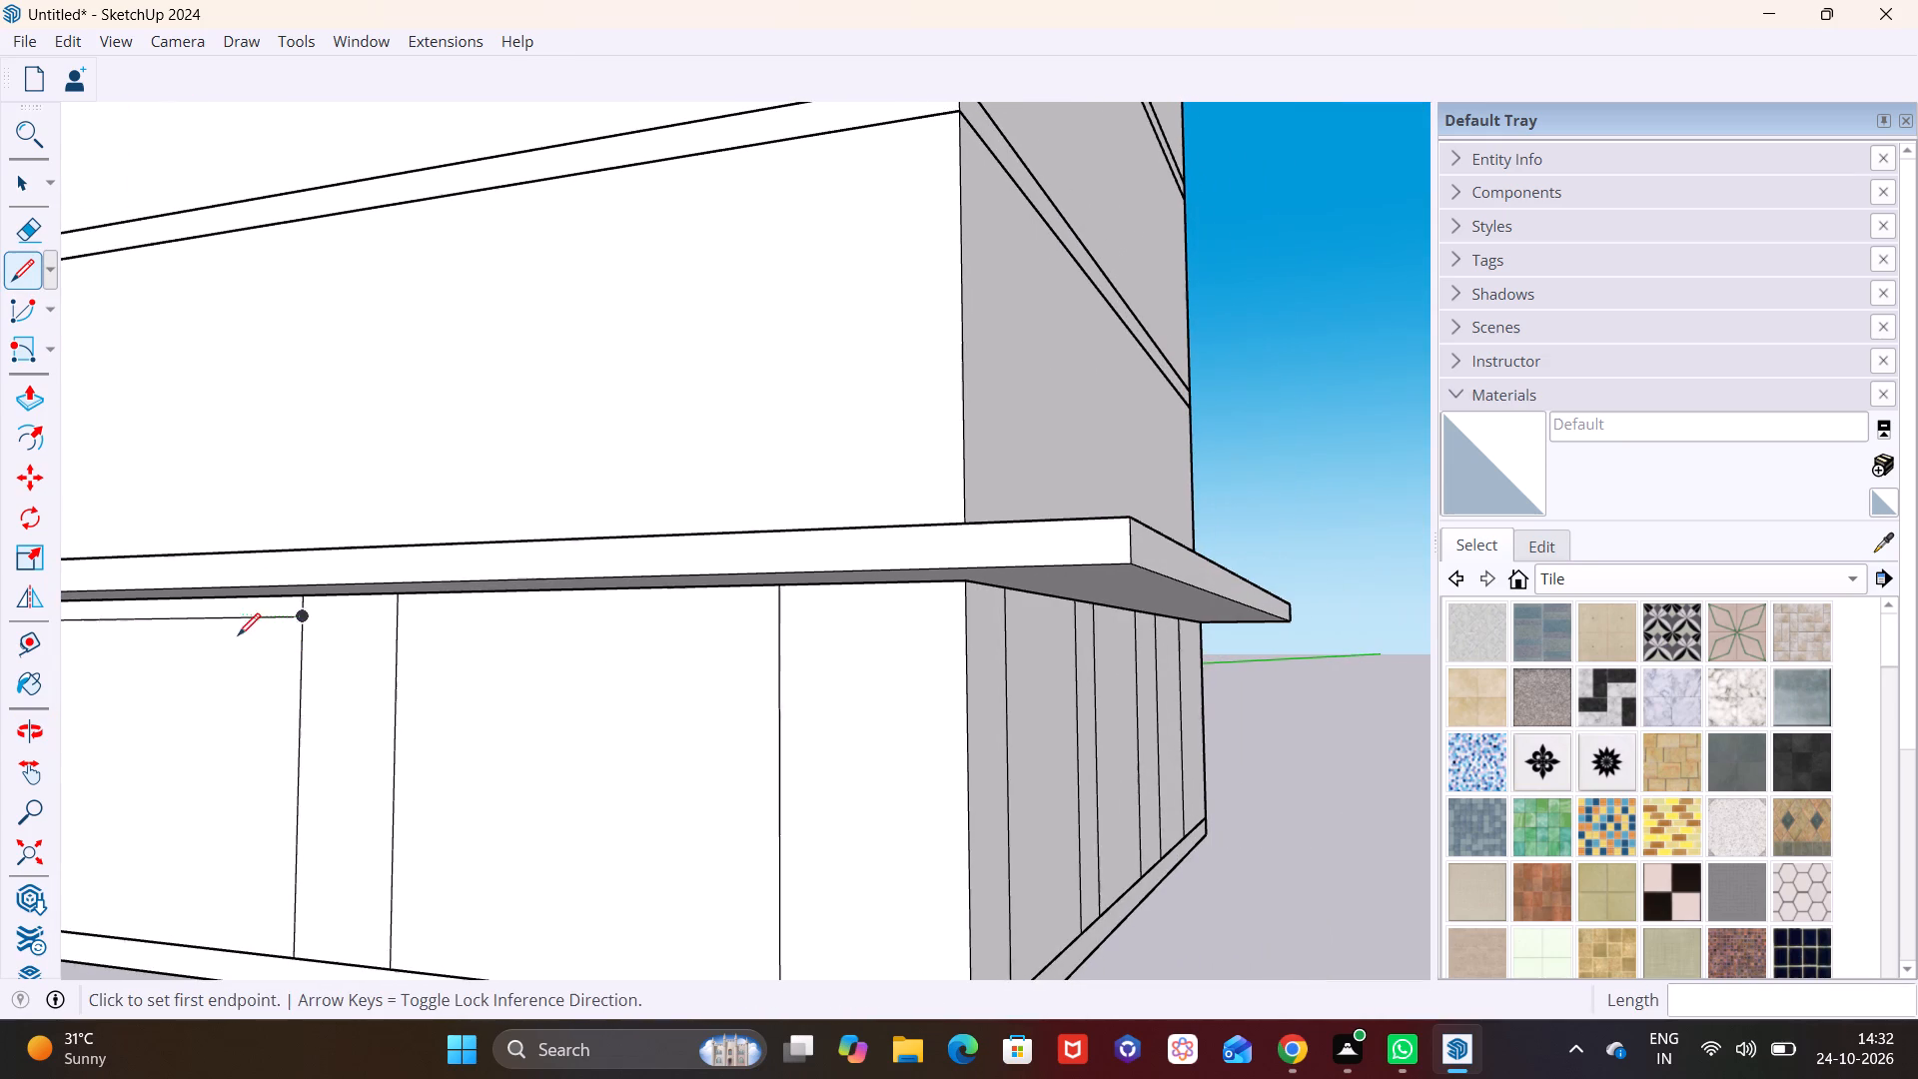
{"action": "left_click", "coordinate": [401, 620]}
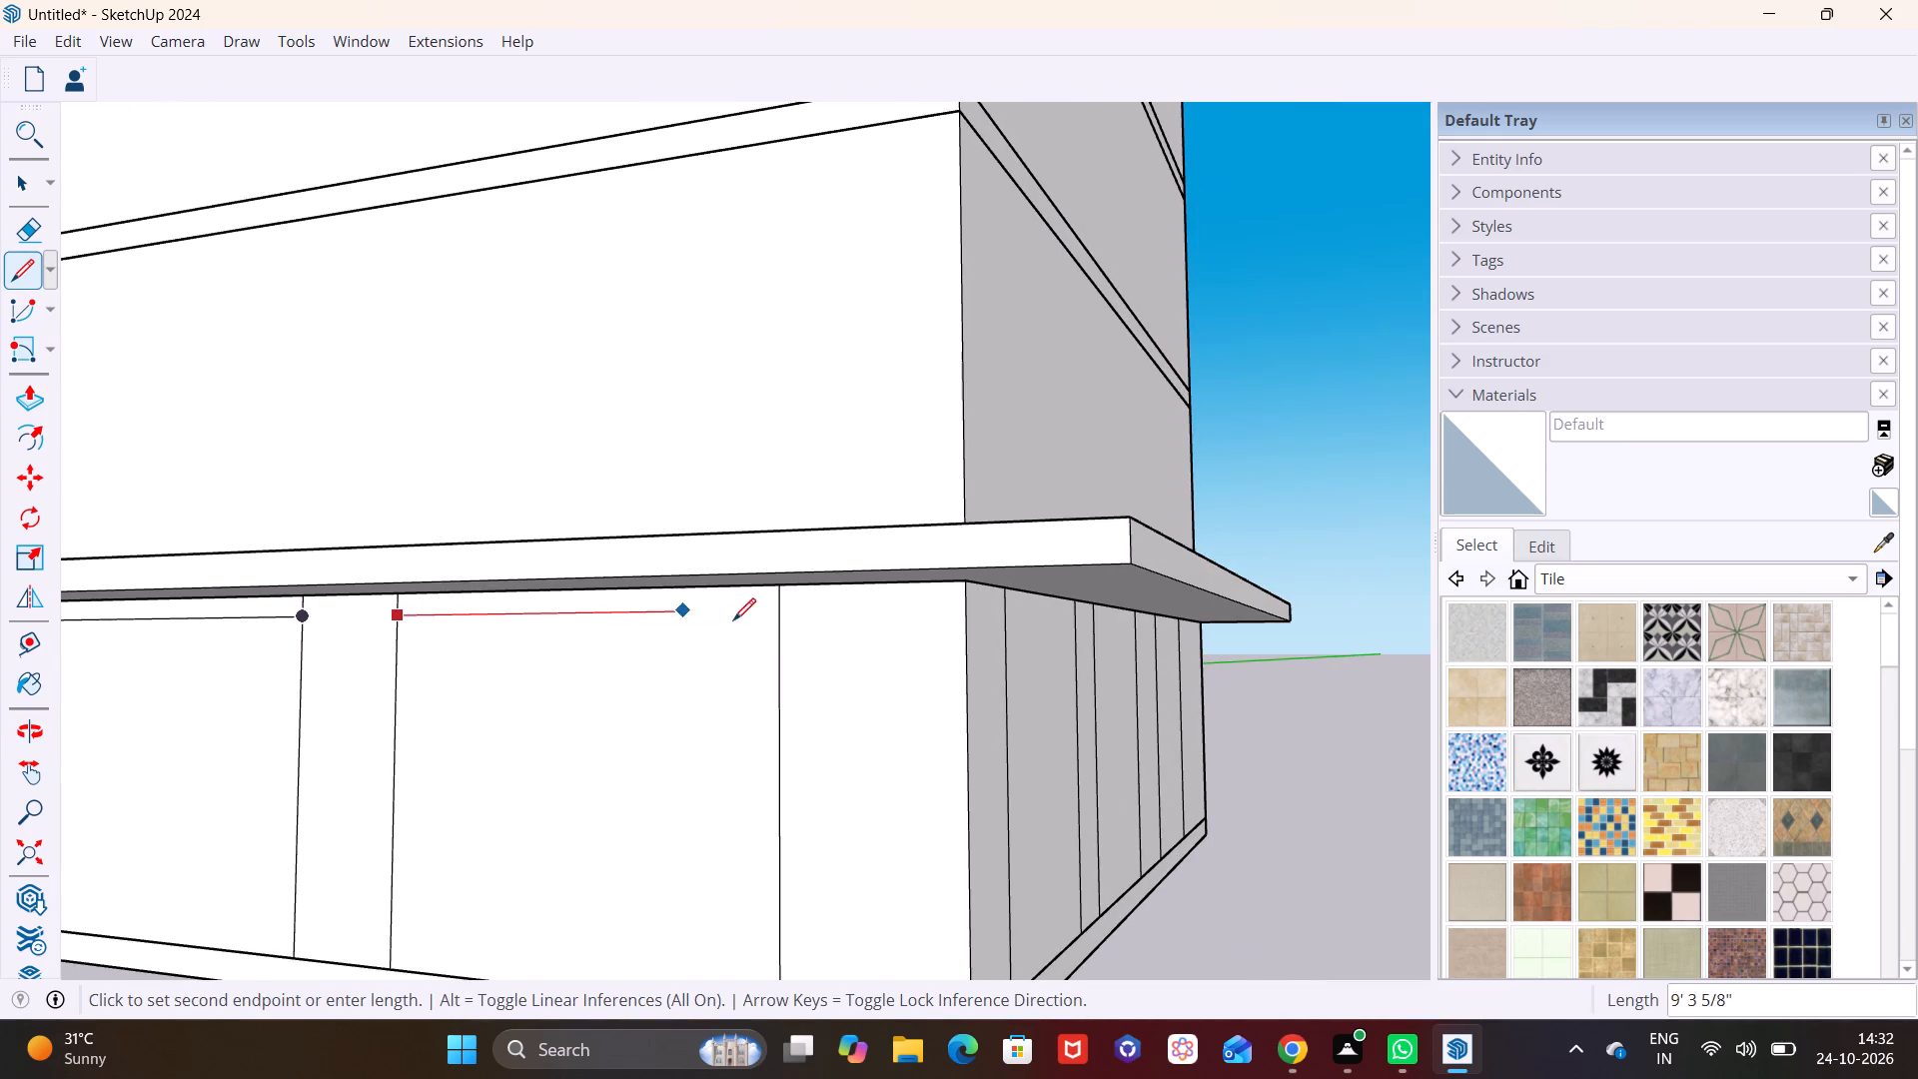
{"action": "left_click", "coordinate": [779, 620]}
{"action": "key", "text": "space"}
Erase the four short vertical line segments between the two panels' top lines and the overhanging slab.
{"action": "scroll", "coordinate": [458, 689], "scroll_direction": "down", "scroll_amount": 2}
{"action": "middle_click_drag", "start_coordinate": [257, 606], "coordinate": [409, 653], "text": "shift"}
{"action": "left_click", "coordinate": [29, 215]}
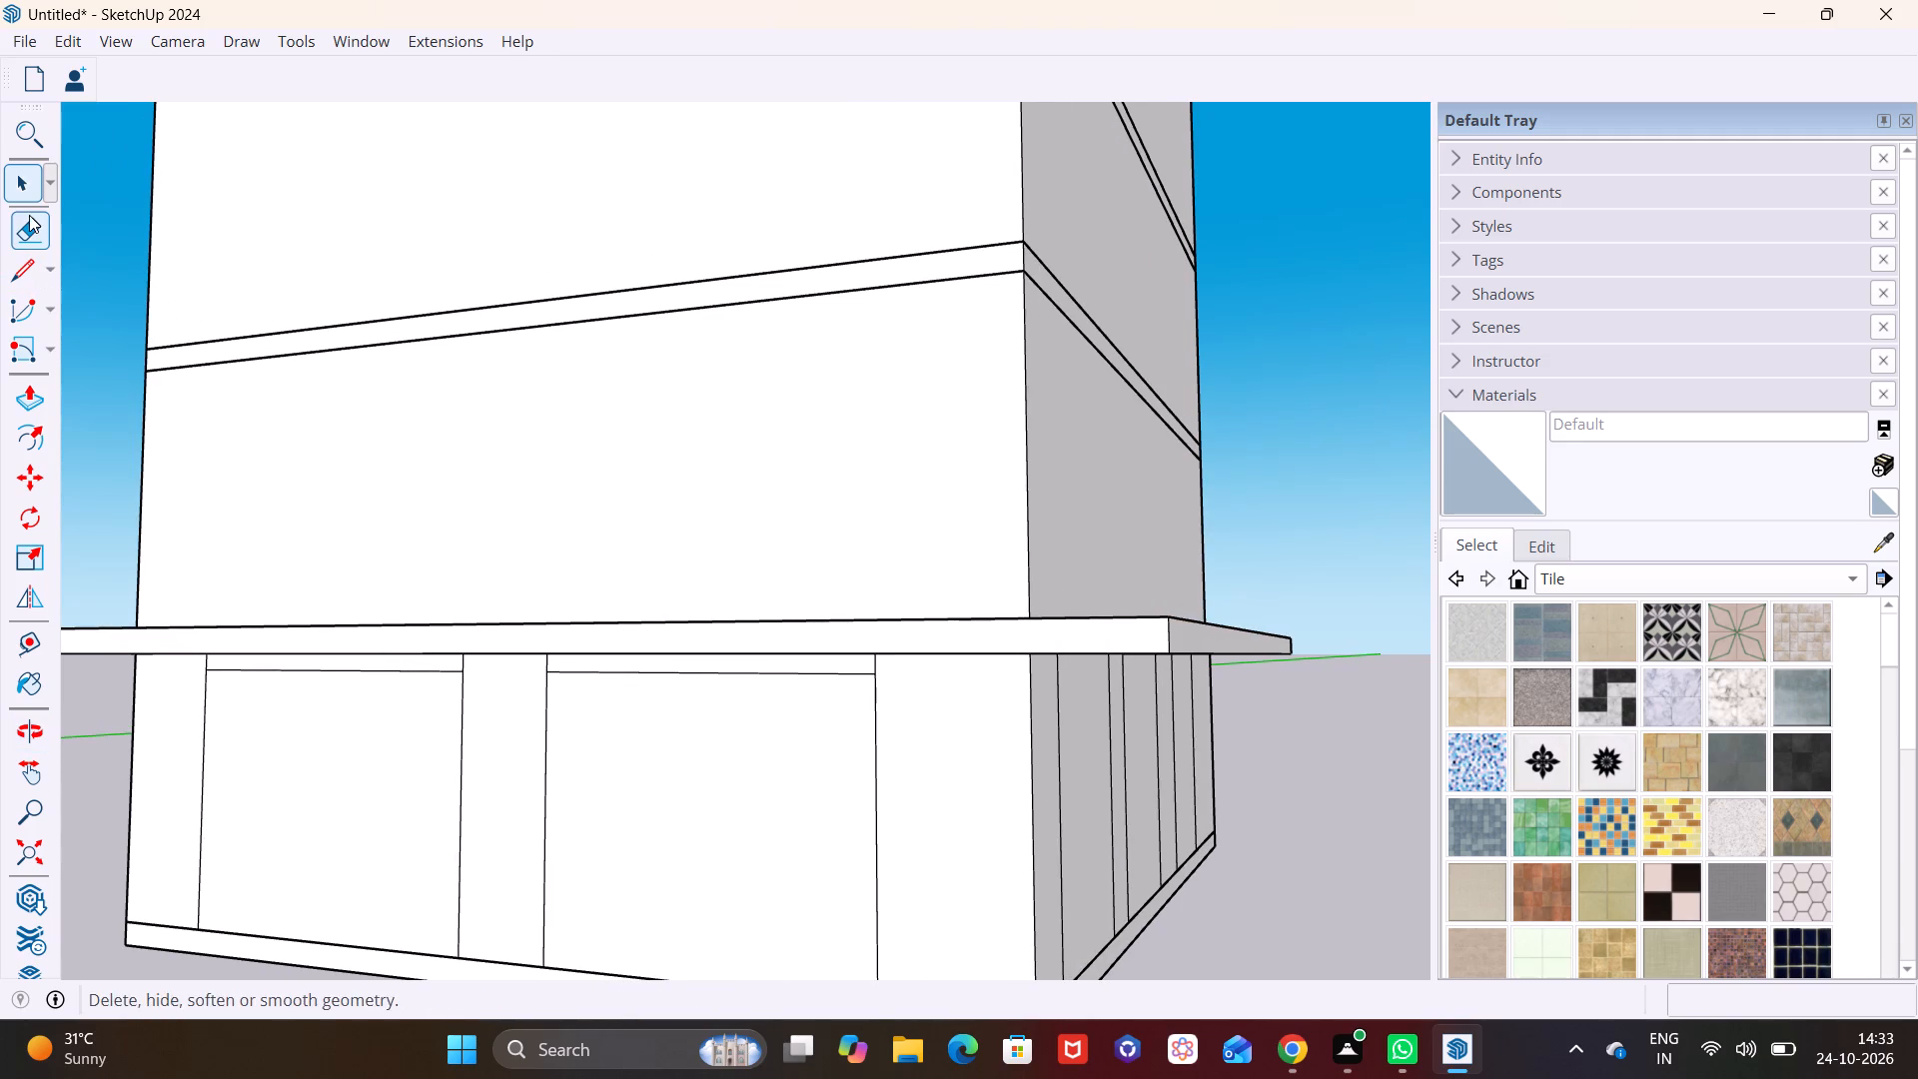
{"action": "scroll", "coordinate": [223, 668], "scroll_direction": "up", "scroll_amount": 7}
{"action": "left_click", "coordinate": [189, 653]}
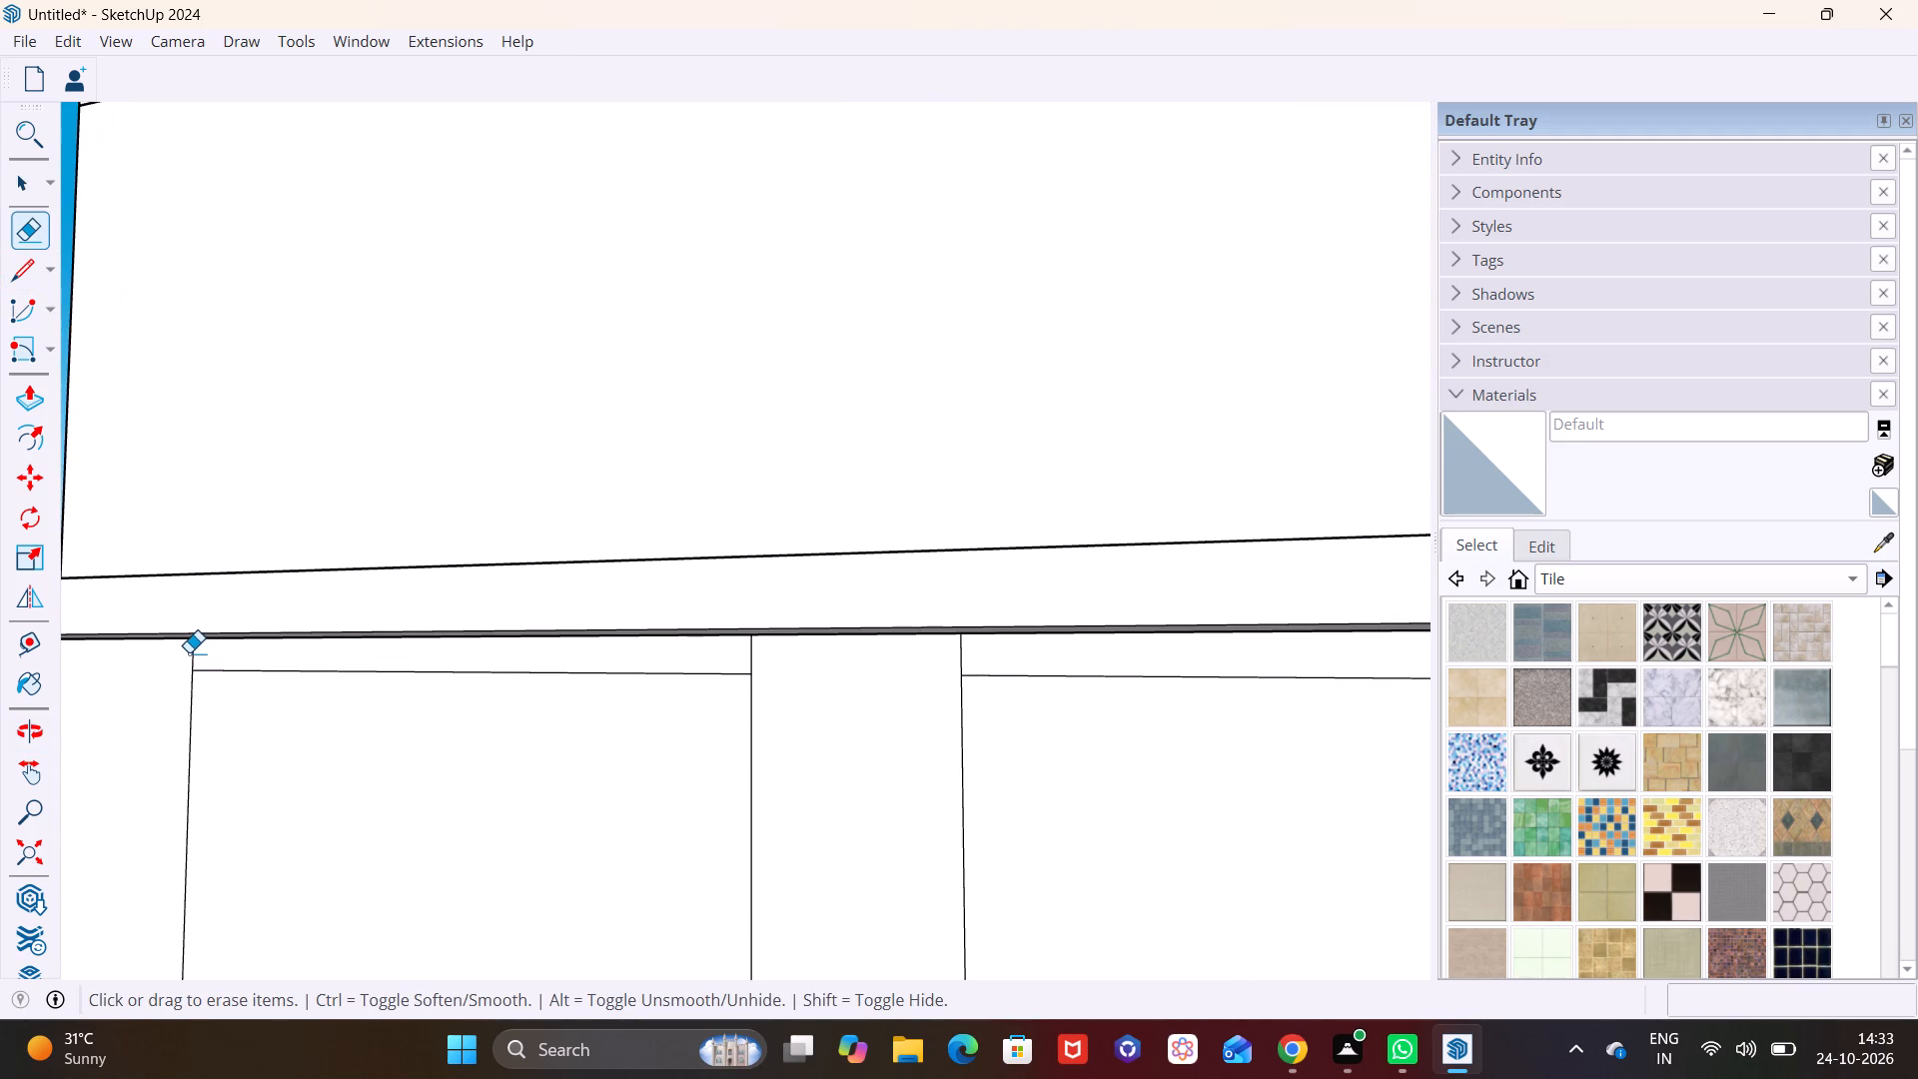
{"action": "left_click", "coordinate": [191, 652]}
{"action": "left_click", "coordinate": [751, 658]}
{"action": "left_click", "coordinate": [963, 651]}
{"action": "scroll", "coordinate": [857, 780], "scroll_direction": "down", "scroll_amount": 5}
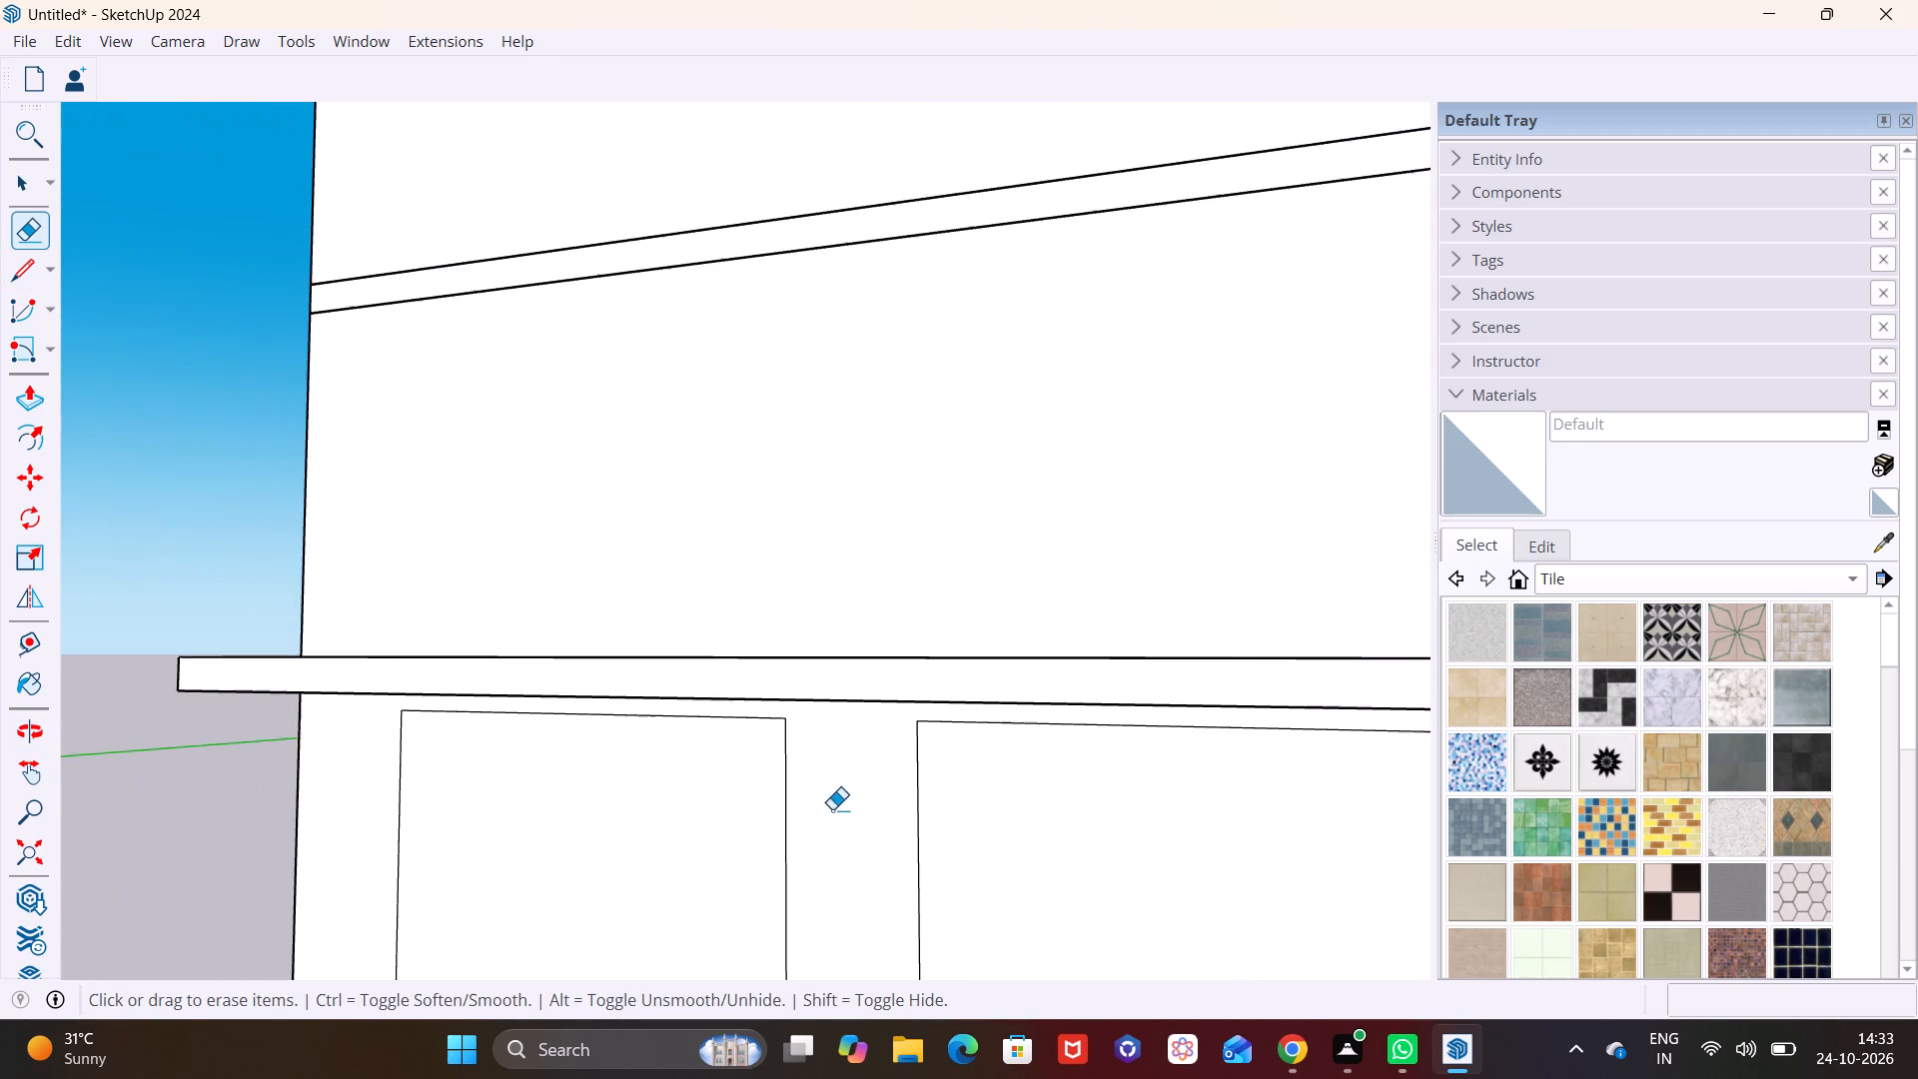
{"action": "middle_click_drag", "start_coordinate": [866, 795], "coordinate": [264, 728], "text": "shift"}
{"action": "scroll", "coordinate": [592, 574], "scroll_direction": "up", "scroll_amount": 3}
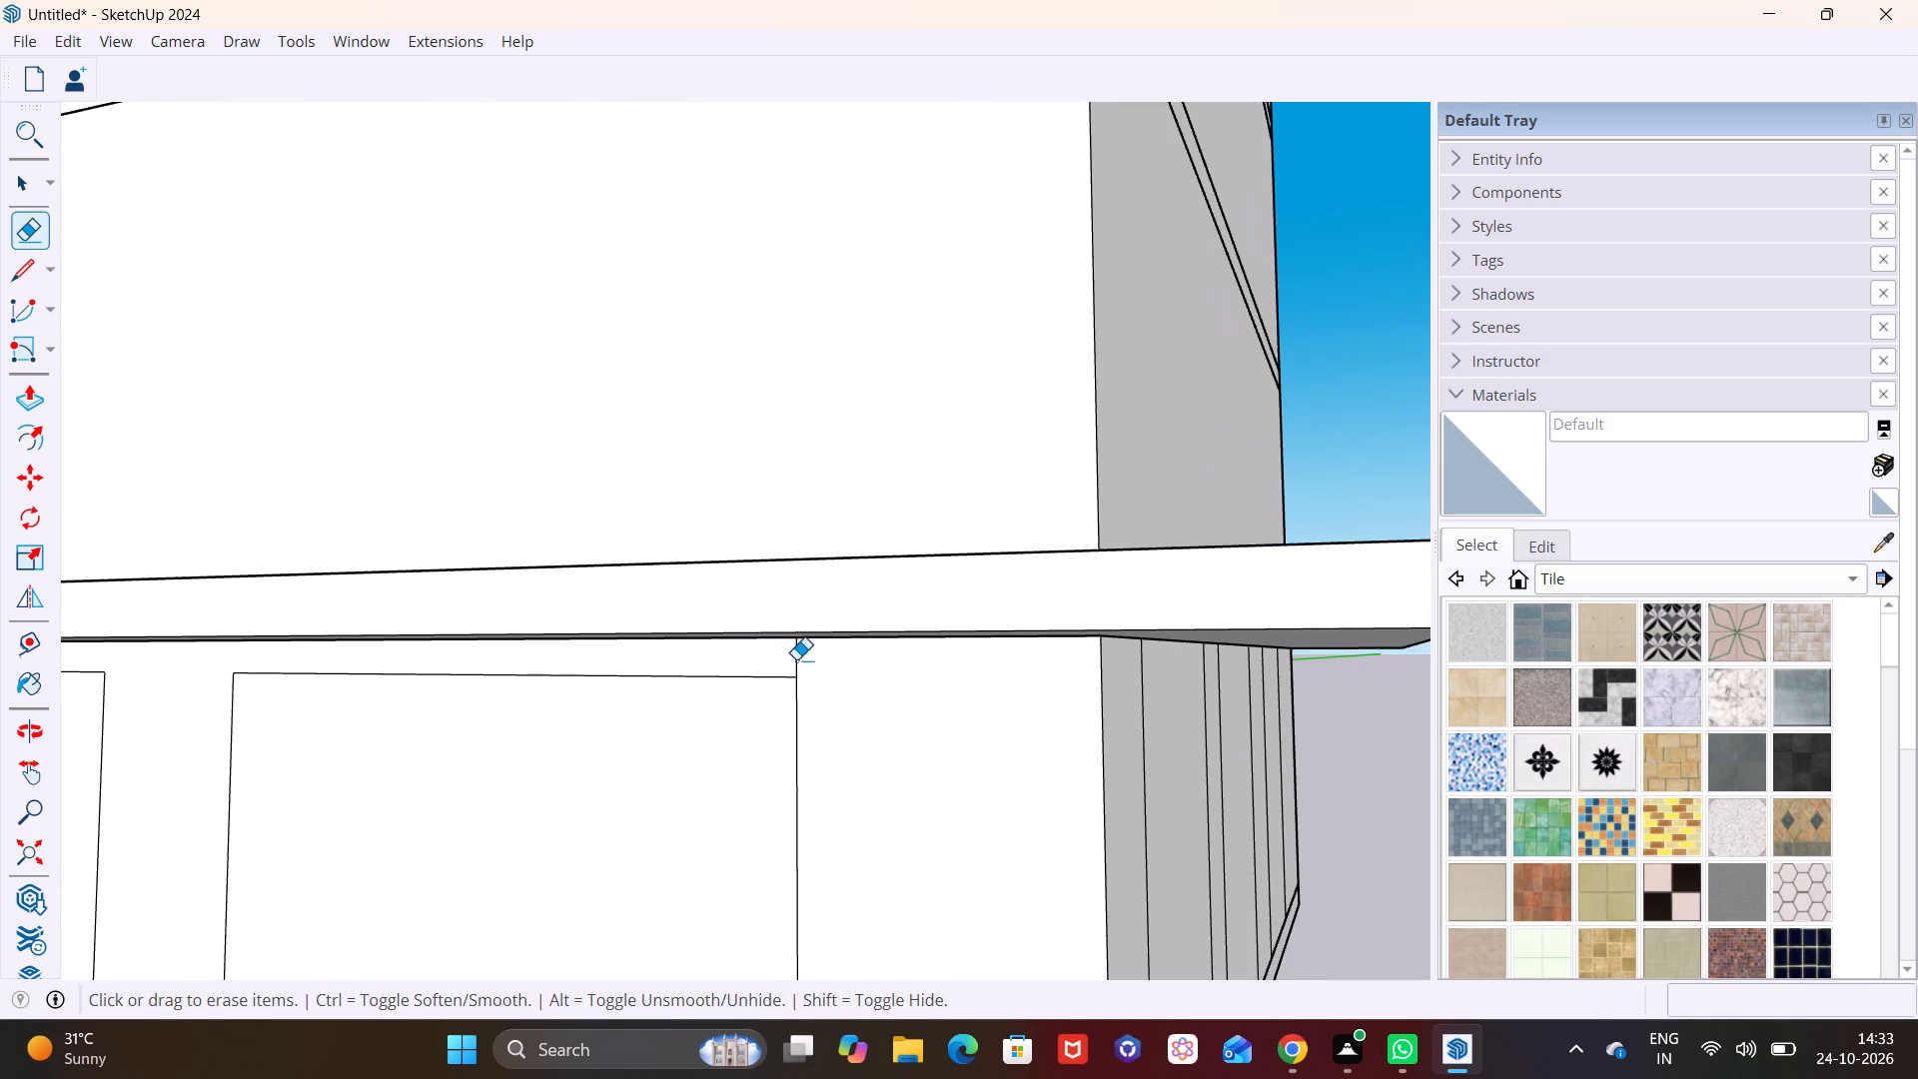
{"action": "left_click", "coordinate": [796, 659]}
Examine the two outlined ground-floor wall openings and the adjoining divided wall from several angles.
{"action": "scroll", "coordinate": [451, 704], "scroll_direction": "down", "scroll_amount": 12}
{"action": "middle_click_drag", "start_coordinate": [393, 863], "coordinate": [635, 734], "text": "shift"}
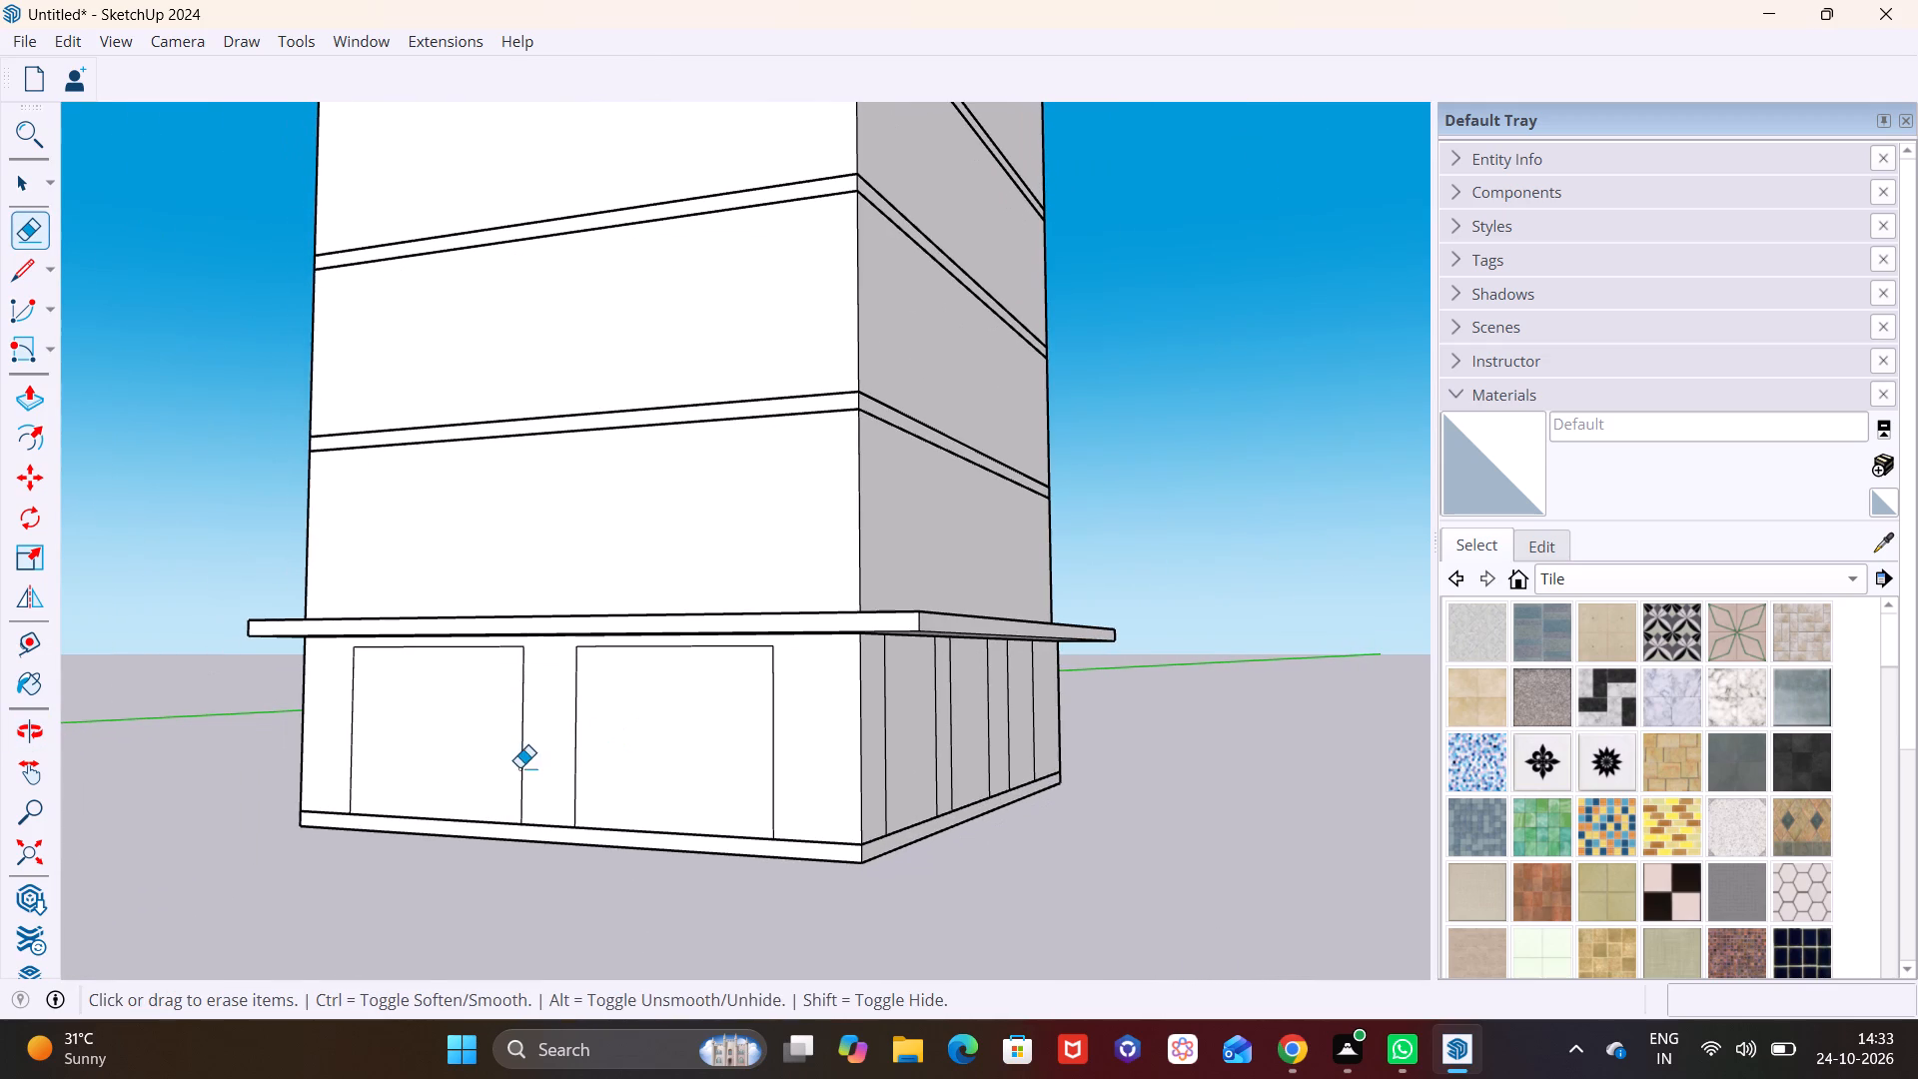
{"action": "scroll", "coordinate": [410, 680], "scroll_direction": "up", "scroll_amount": 2}
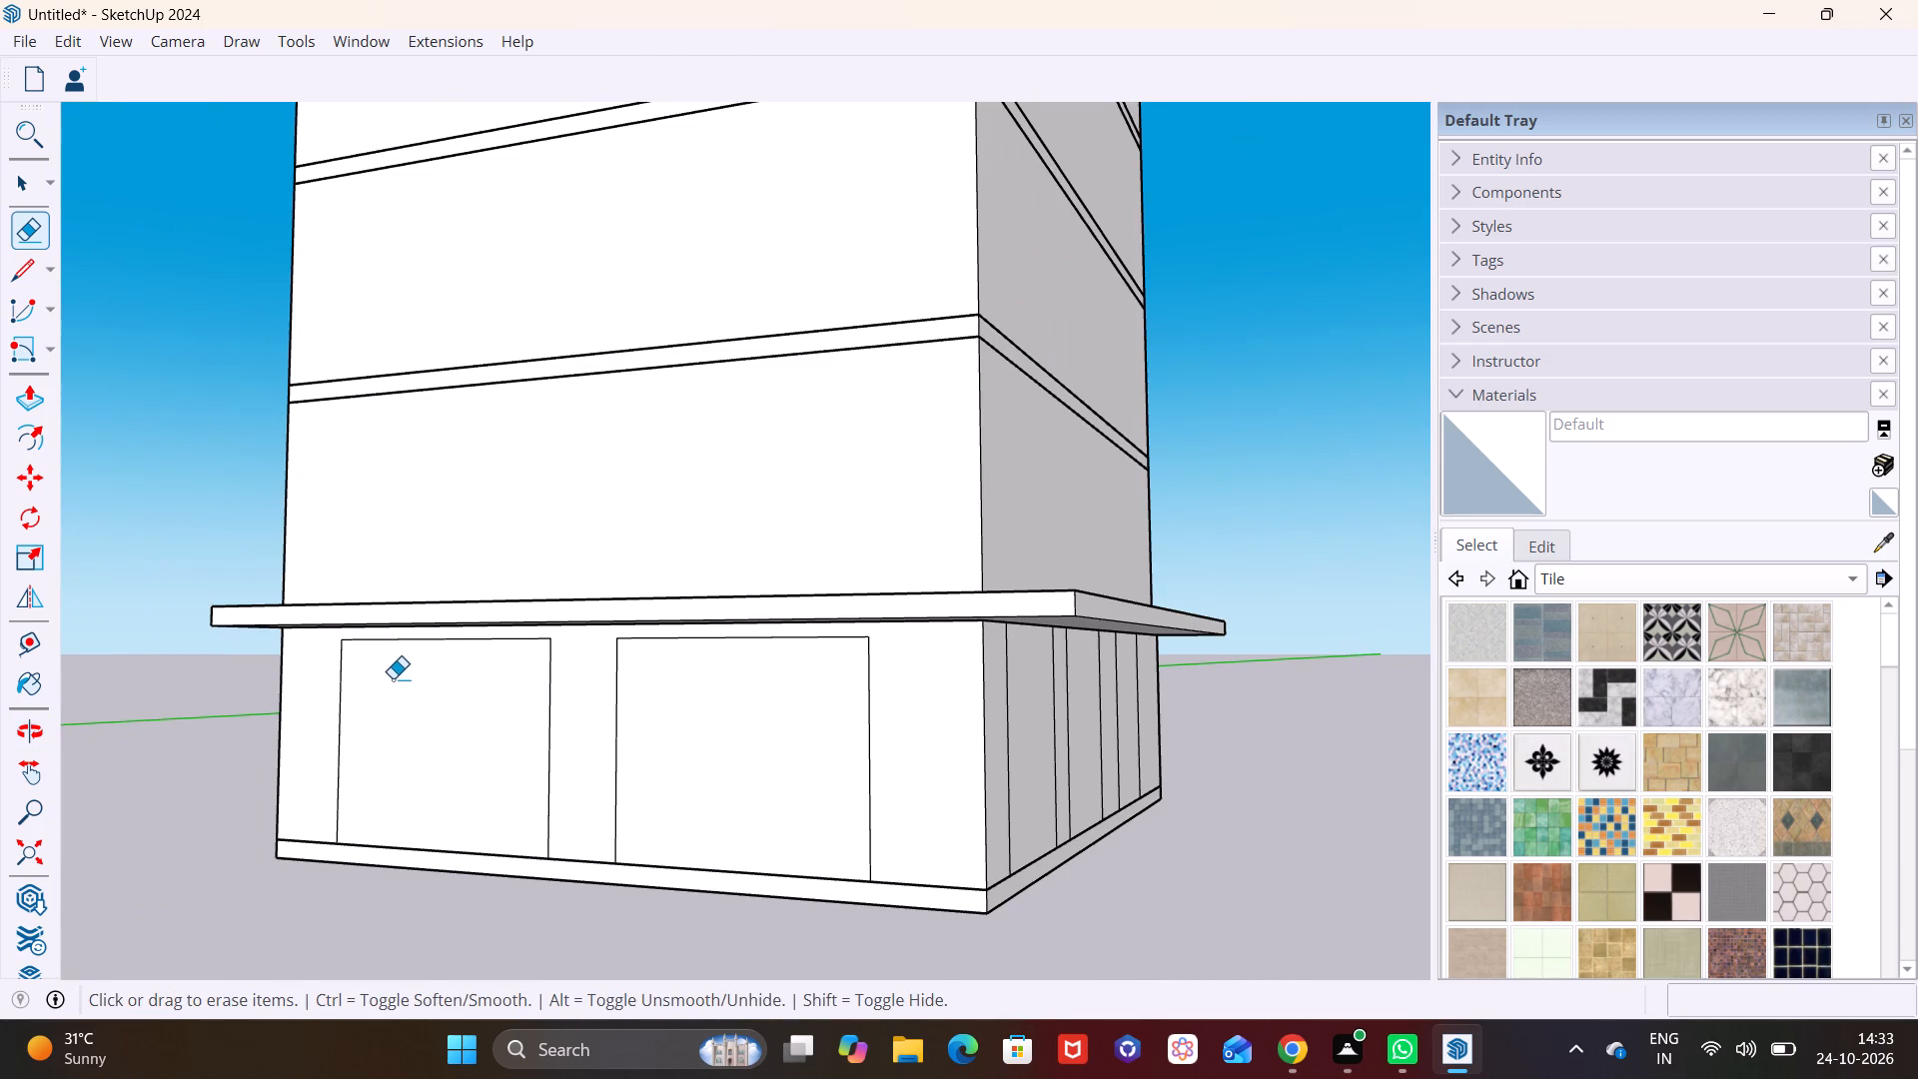
{"action": "scroll", "coordinate": [381, 617], "scroll_direction": "down", "scroll_amount": 6}
{"action": "middle_click_drag", "start_coordinate": [391, 695], "coordinate": [395, 861], "text": "shift"}
{"action": "scroll", "coordinate": [403, 850], "scroll_direction": "up", "scroll_amount": 5}
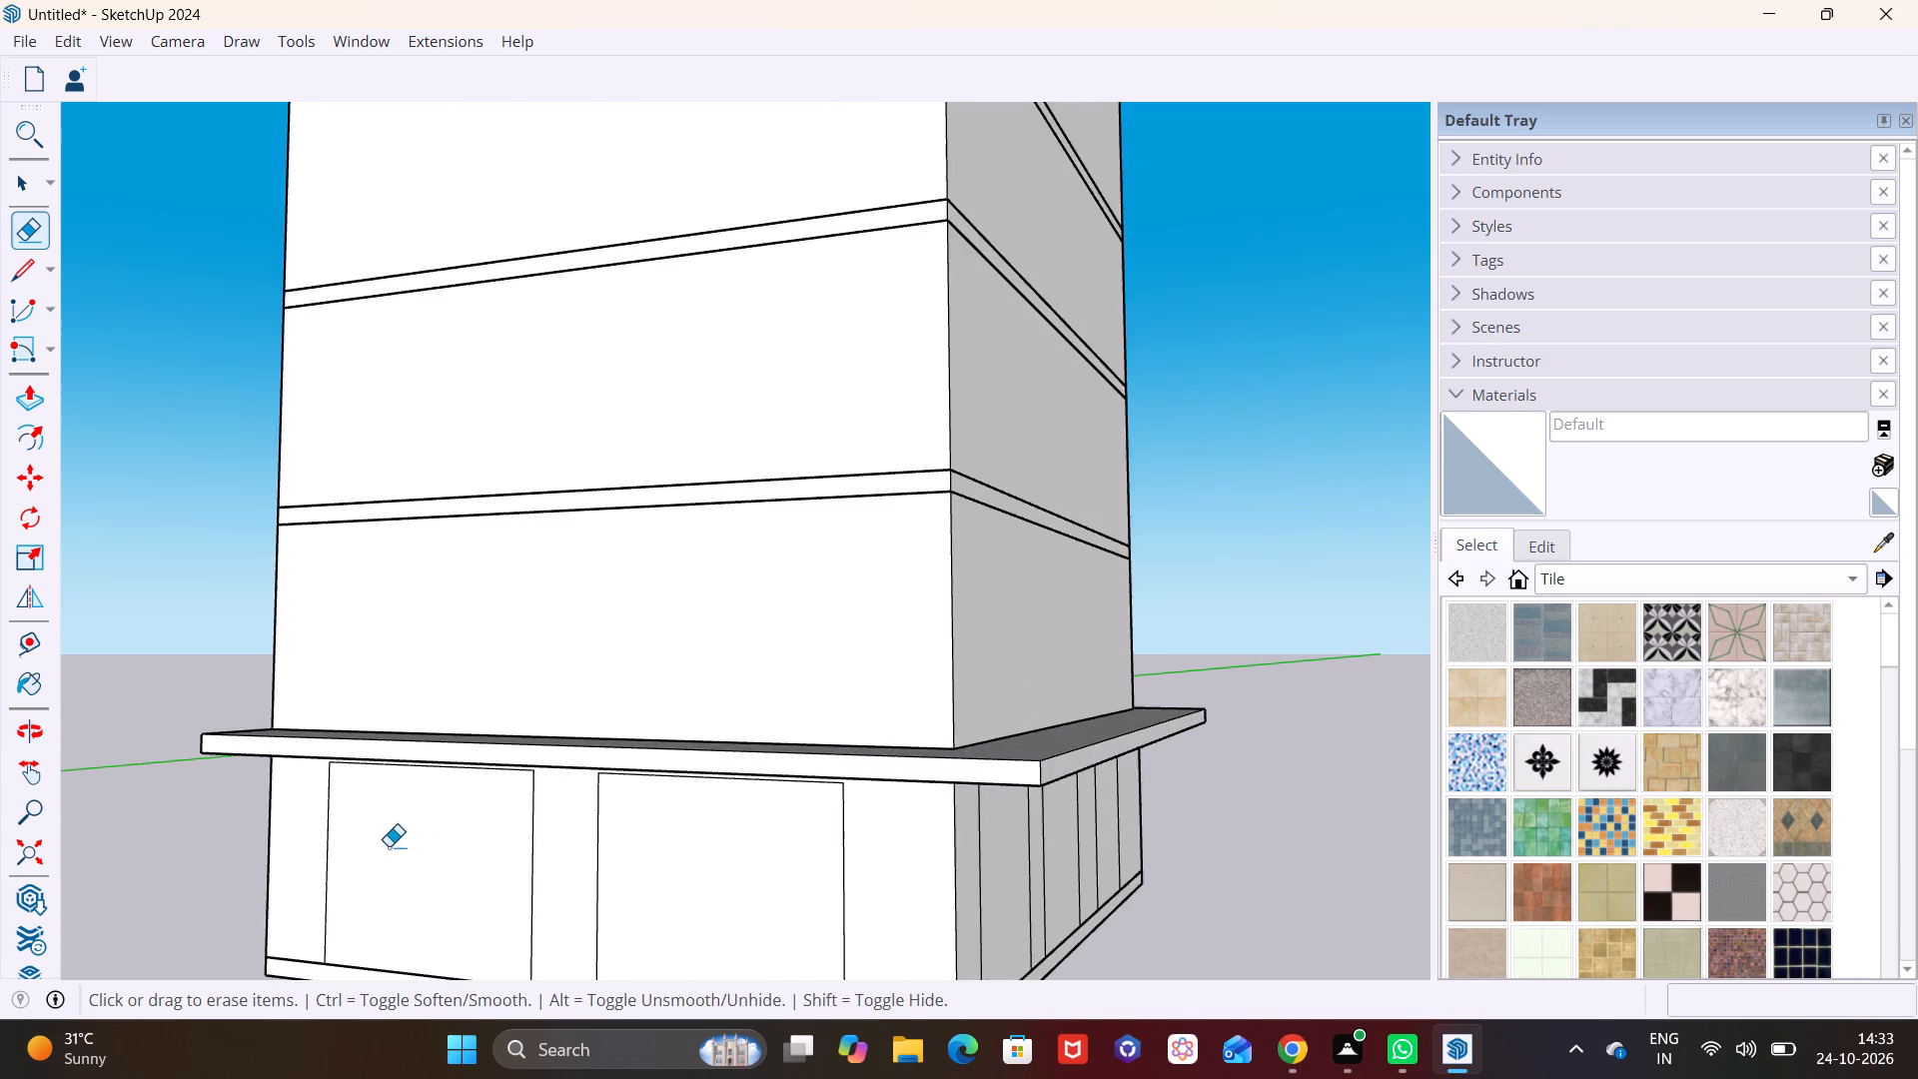
{"action": "middle_click_drag", "start_coordinate": [410, 838], "coordinate": [458, 663], "text": "shift"}
{"action": "scroll", "coordinate": [434, 793], "scroll_direction": "up", "scroll_amount": 1, "text": "shift"}
{"action": "scroll", "coordinate": [368, 621], "scroll_direction": "up", "scroll_amount": 4}
{"action": "middle_click_drag", "start_coordinate": [386, 650], "coordinate": [596, 630]}
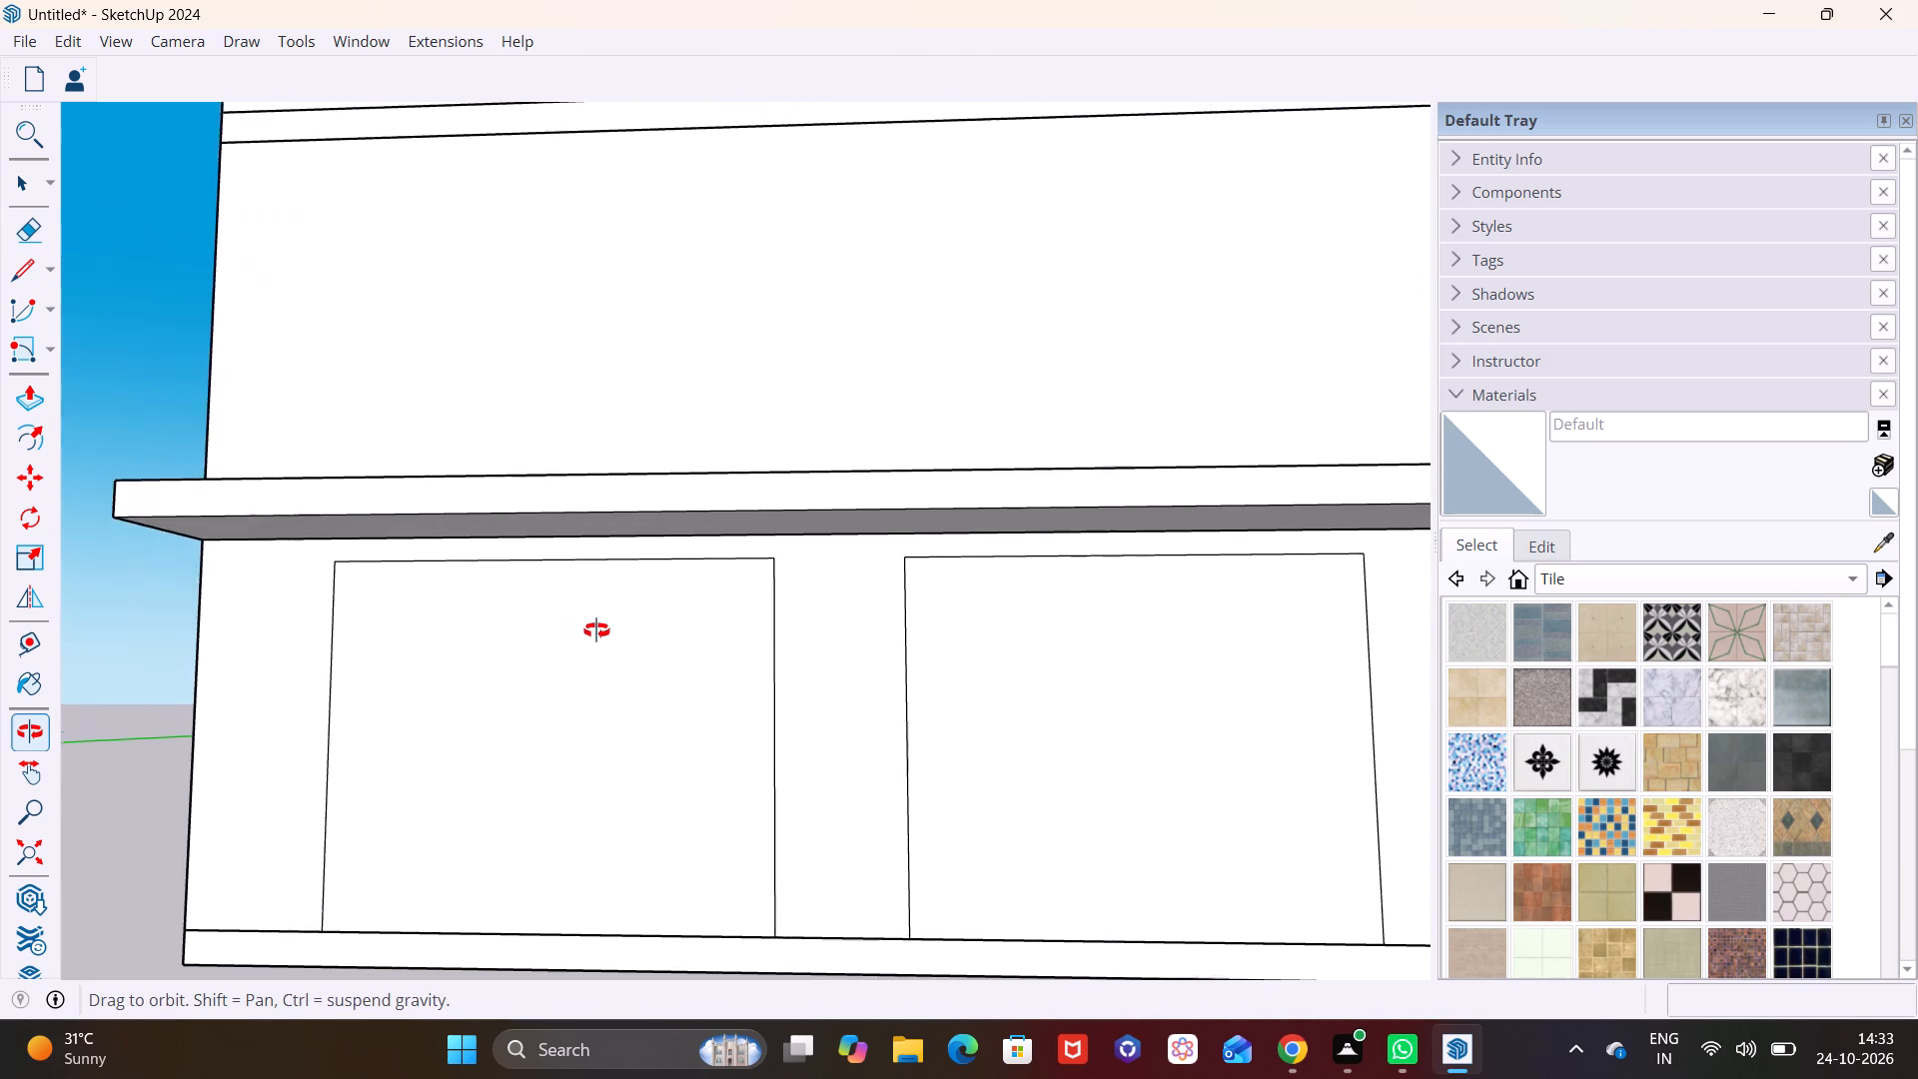
{"action": "middle_click_drag", "start_coordinate": [596, 630], "coordinate": [325, 751]}
{"action": "scroll", "coordinate": [482, 767], "scroll_direction": "down", "scroll_amount": 6}
{"action": "middle_click_drag", "start_coordinate": [516, 804], "coordinate": [454, 793], "text": "shift"}
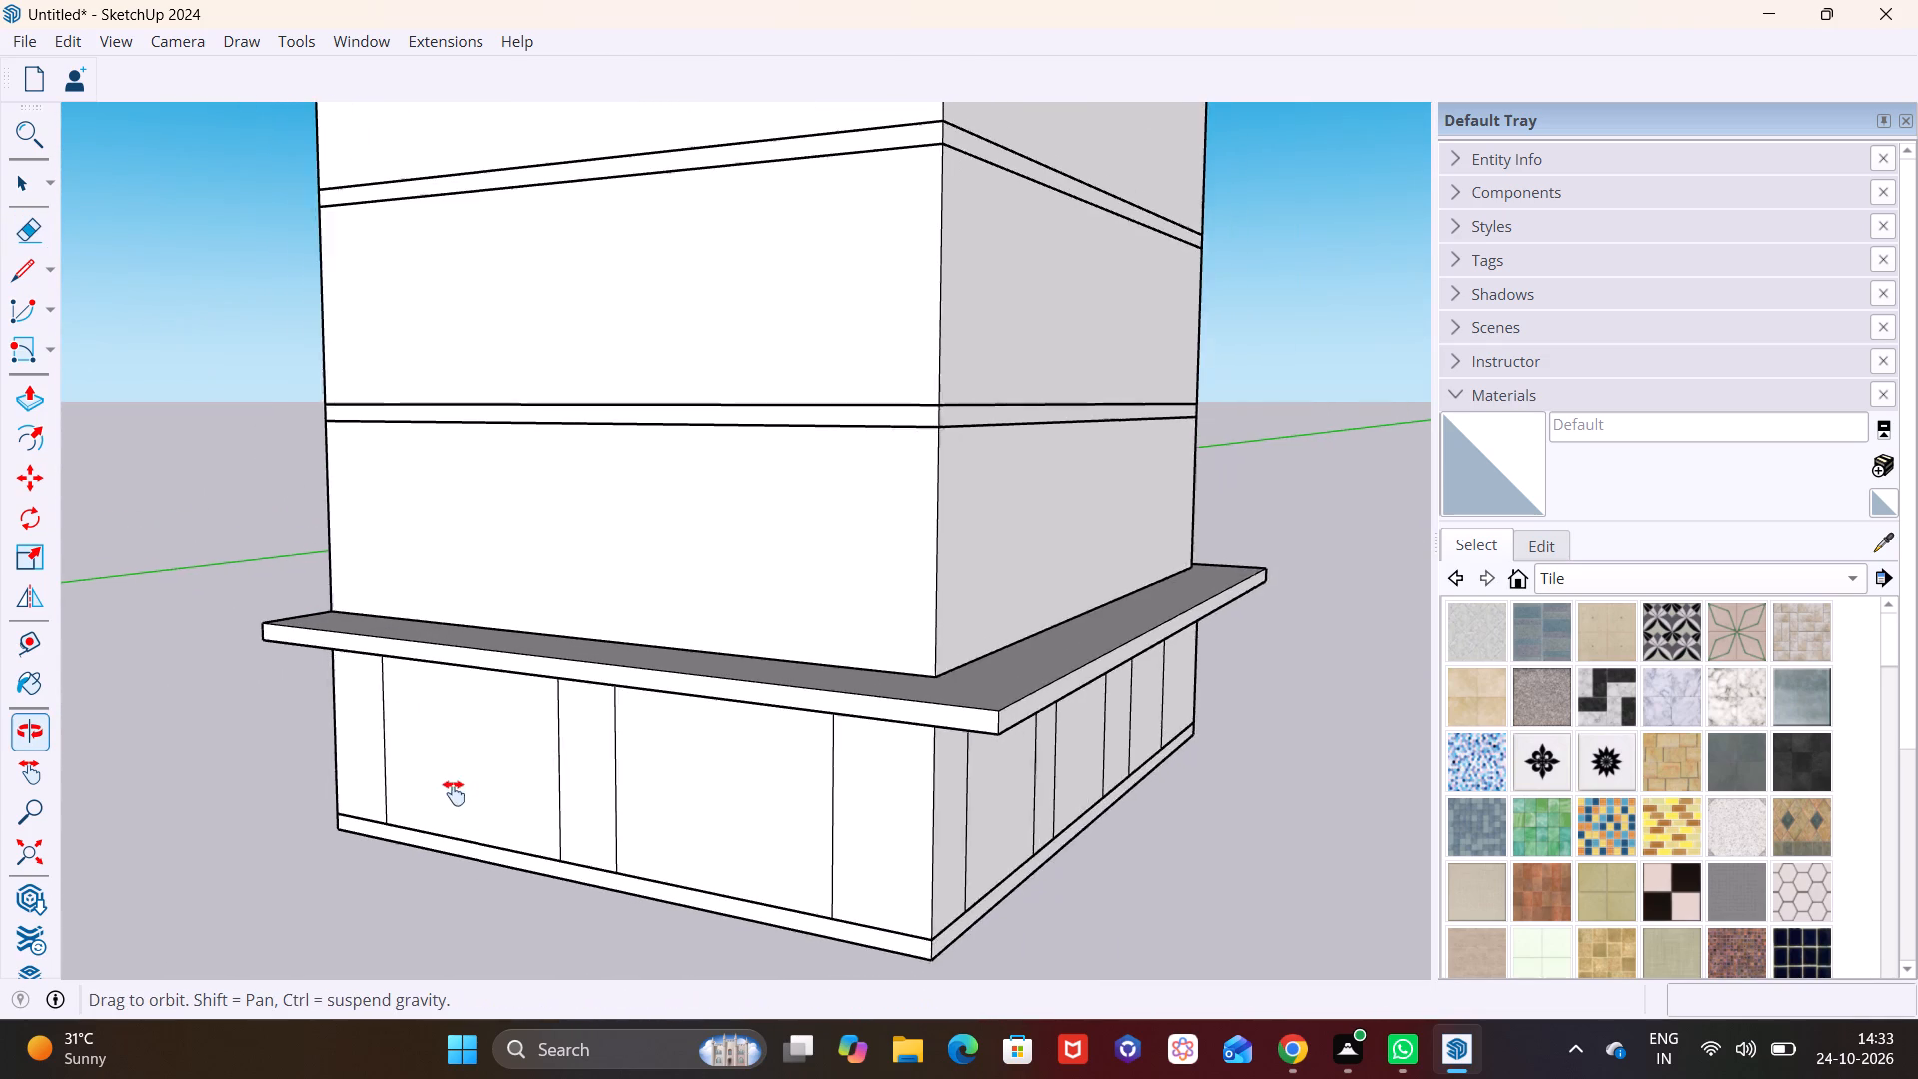
{"action": "middle_click_drag", "start_coordinate": [454, 793], "coordinate": [227, 803], "text": "shift"}
{"action": "middle_click_drag", "start_coordinate": [480, 841], "coordinate": [313, 740]}
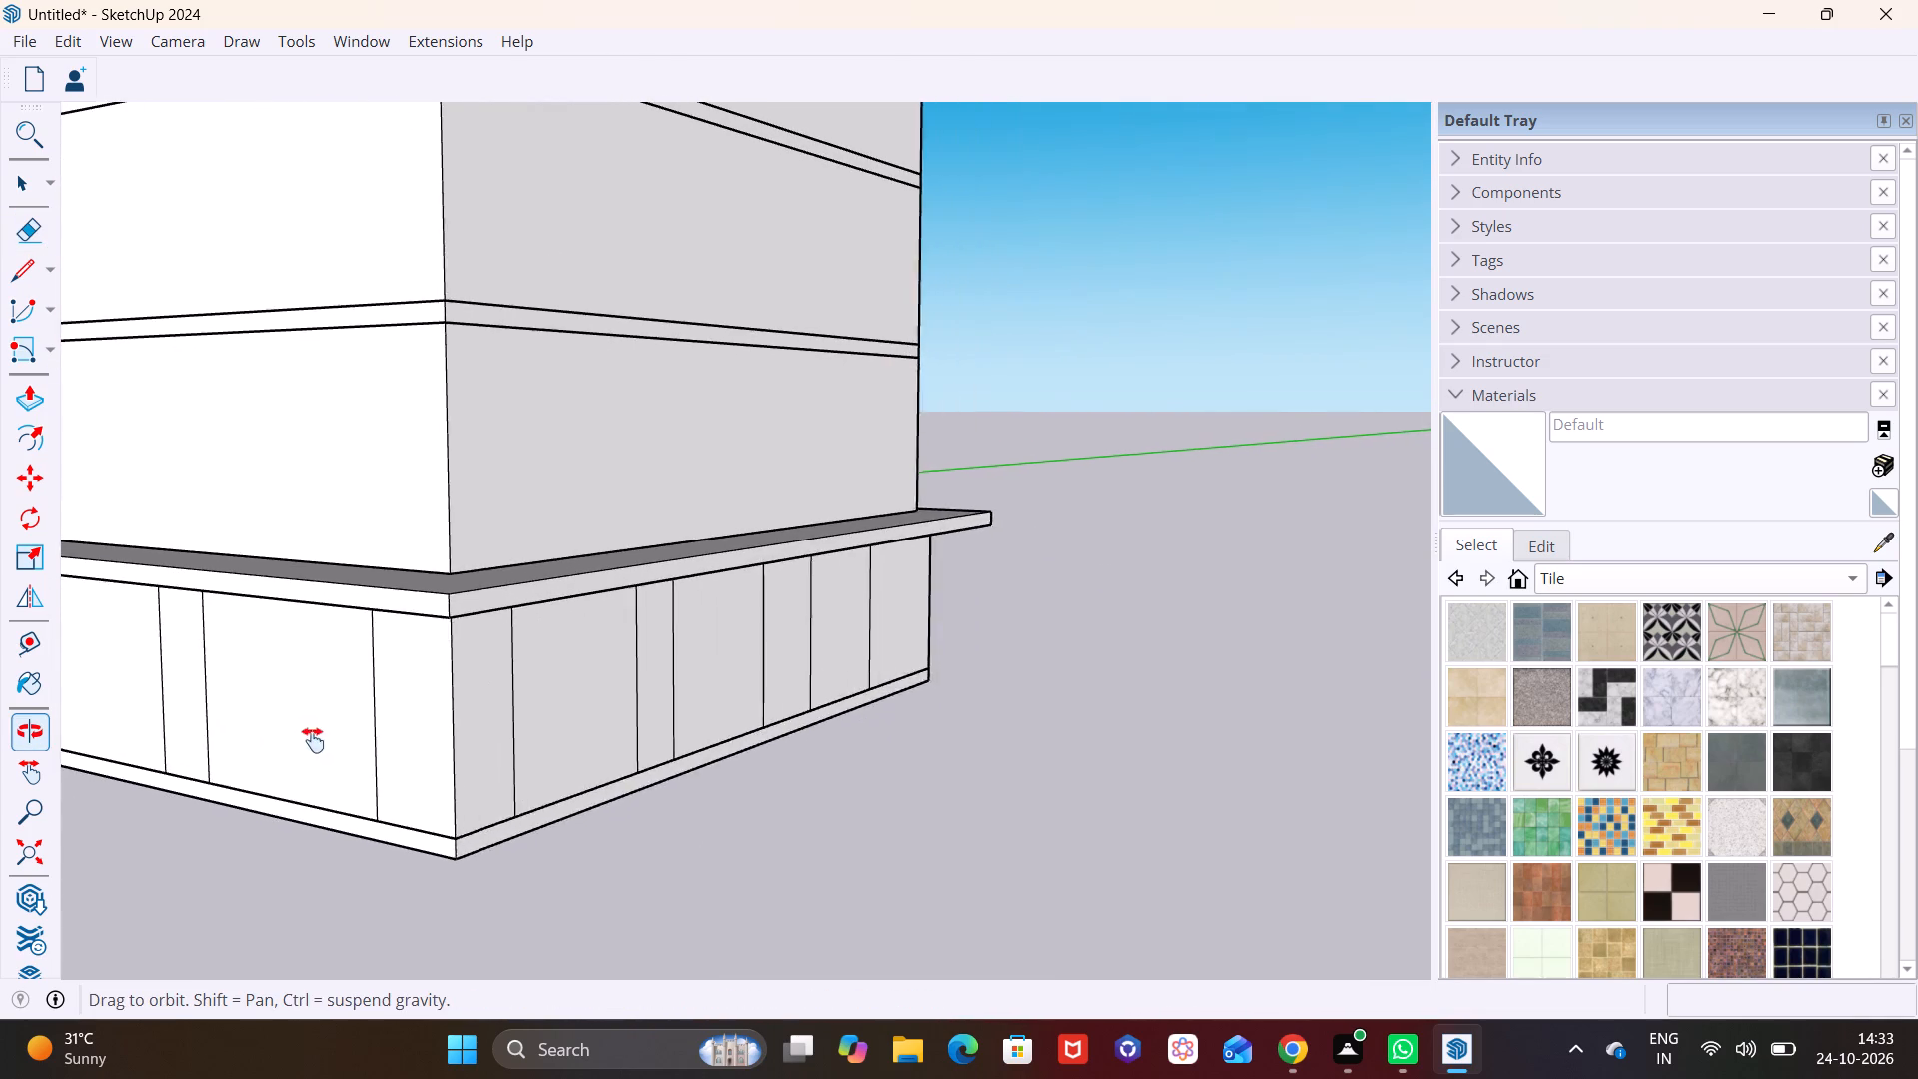
{"action": "middle_click_drag", "start_coordinate": [313, 740], "coordinate": [295, 832]}
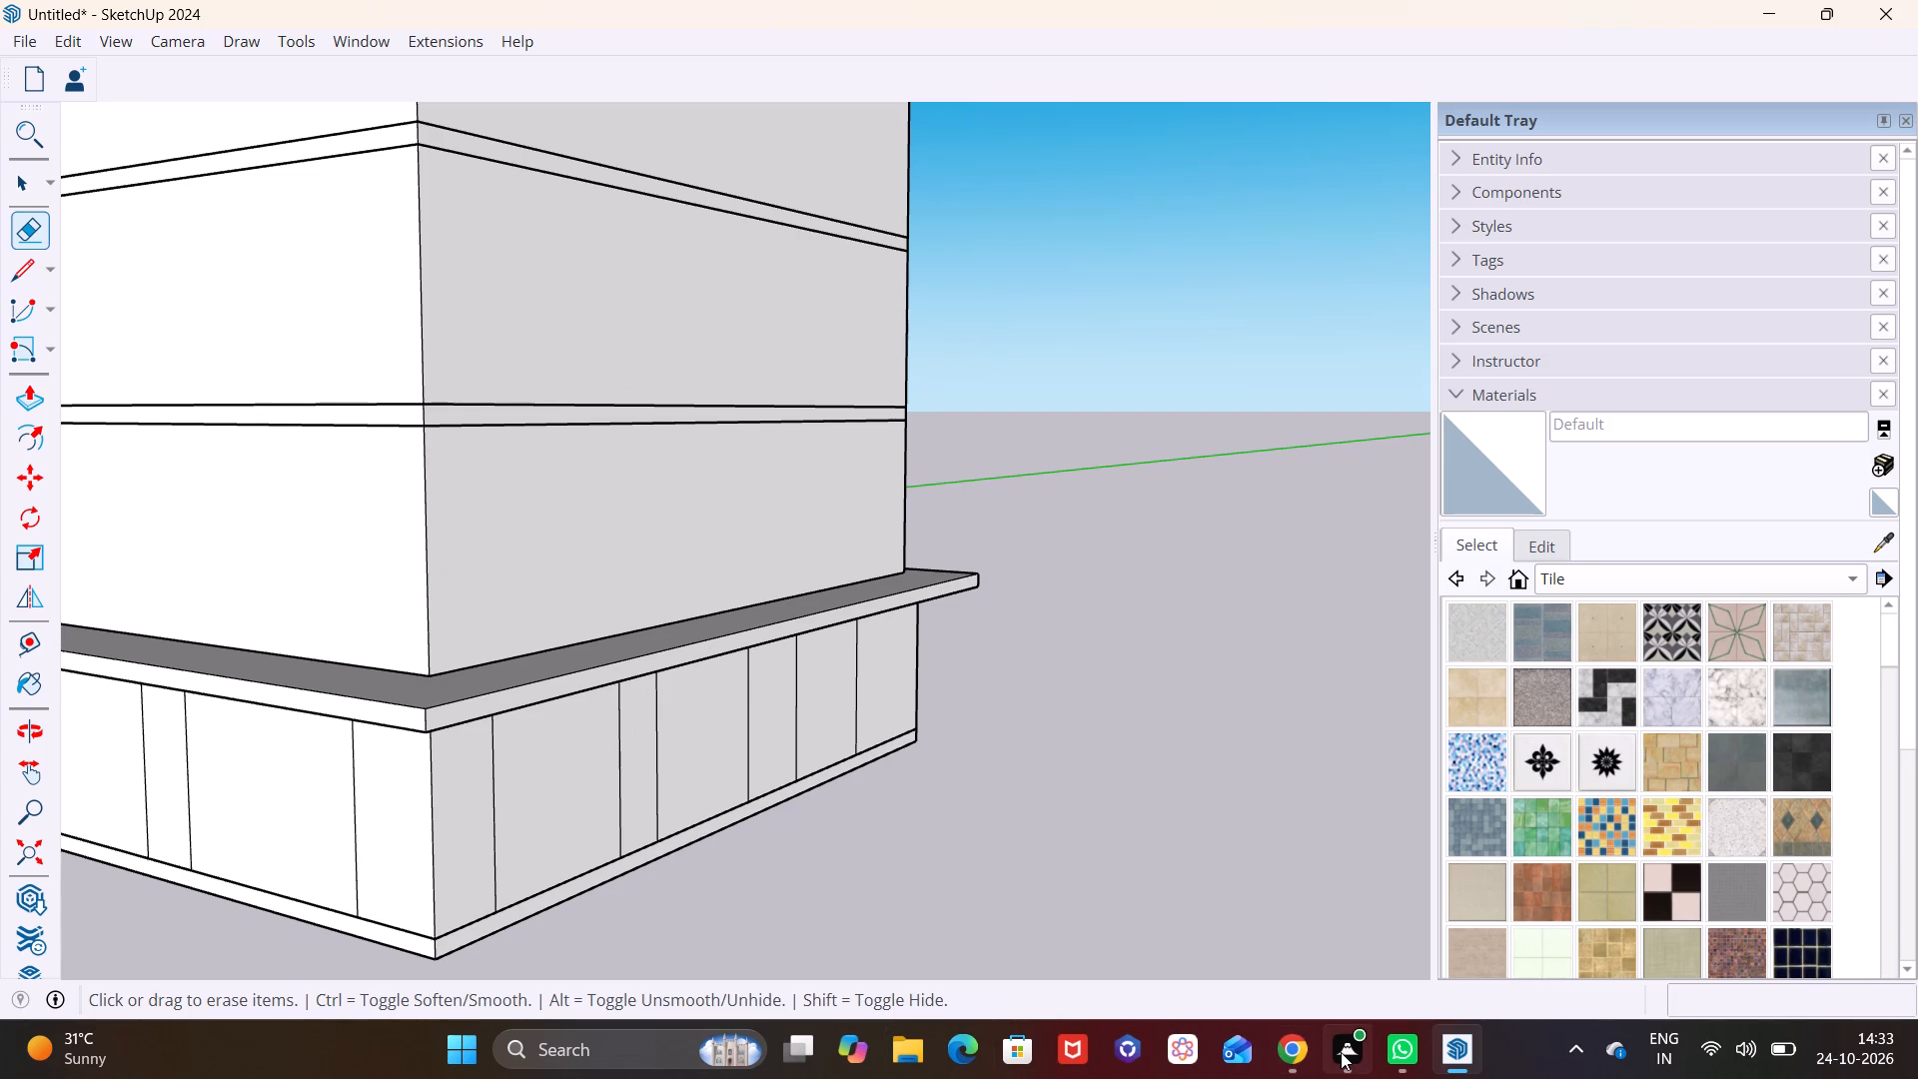
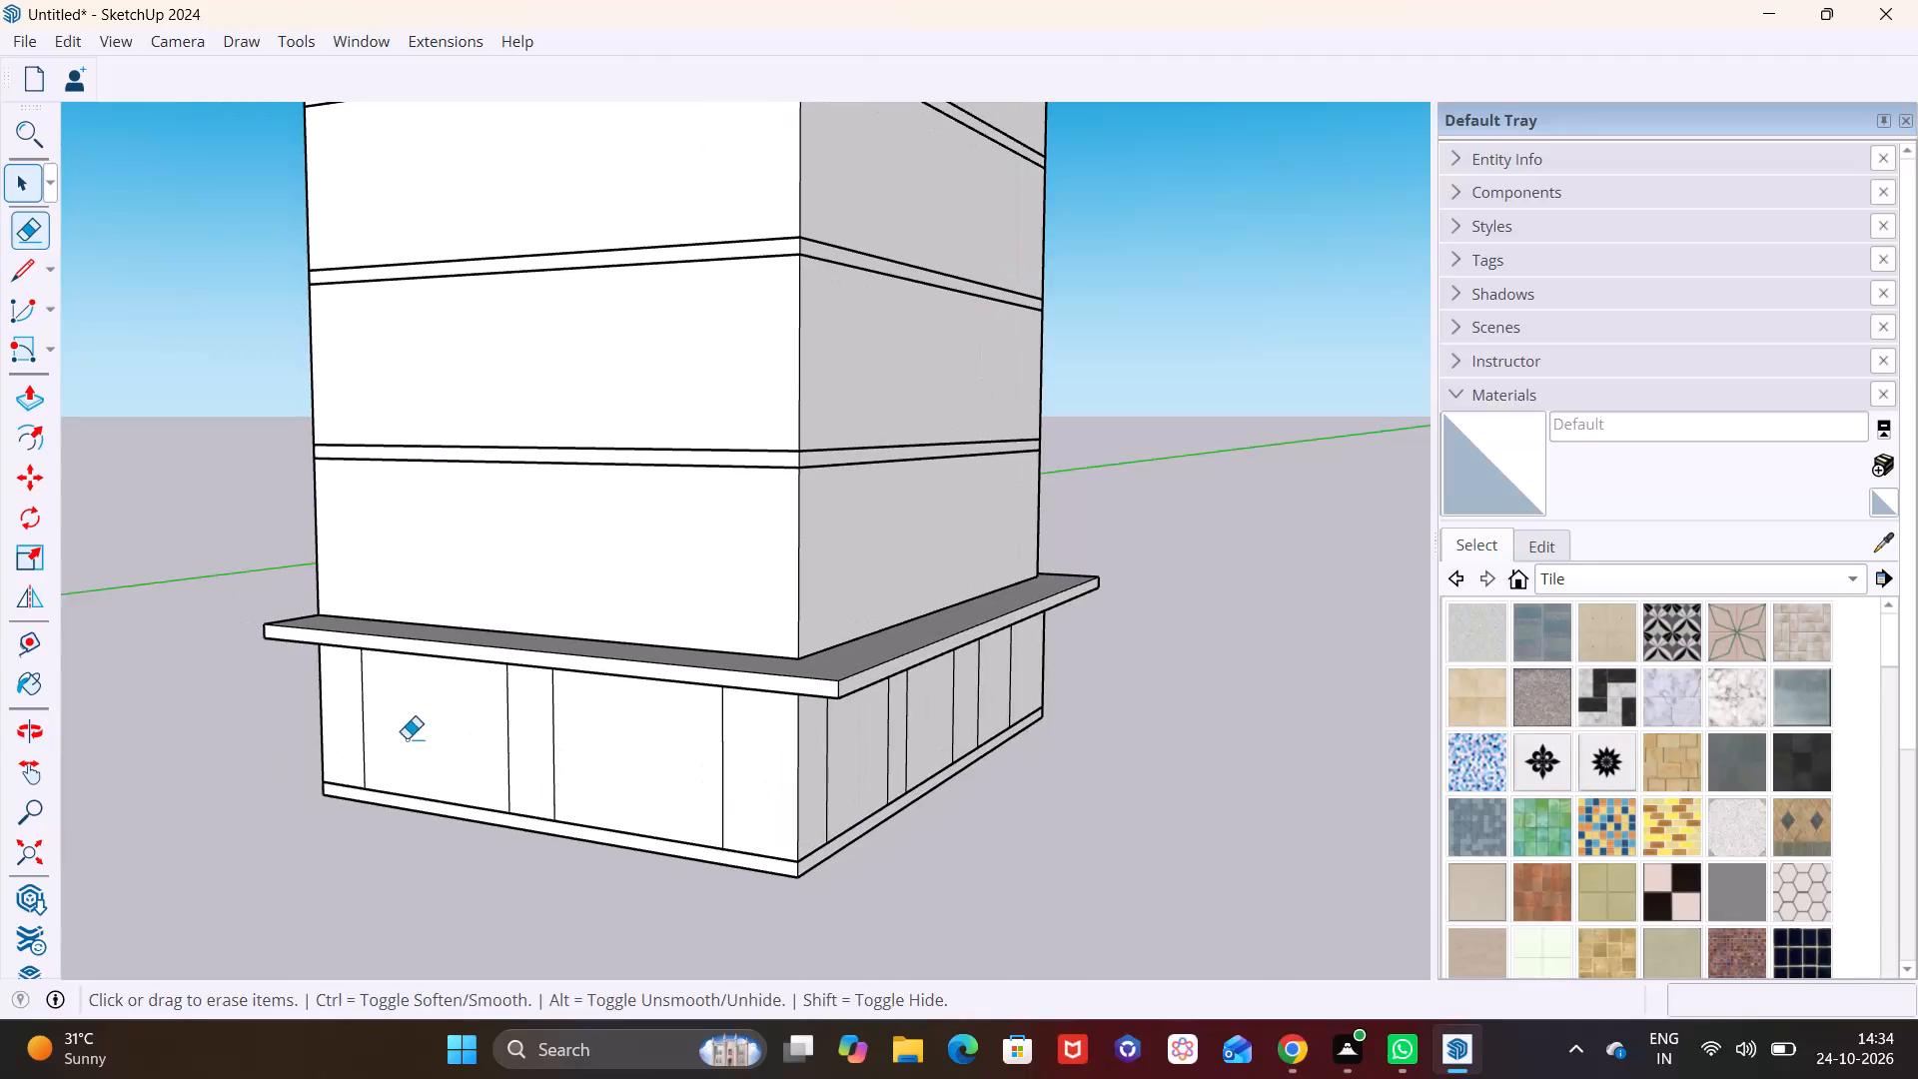
Draw a rectangle about 39' 6 1/2" by 9" along the top of the two-opening wall, directly under the overhanging slab.
{"action": "middle_click_drag", "start_coordinate": [411, 738], "coordinate": [737, 676]}
{"action": "scroll", "coordinate": [519, 634], "scroll_direction": "up", "scroll_amount": 5}
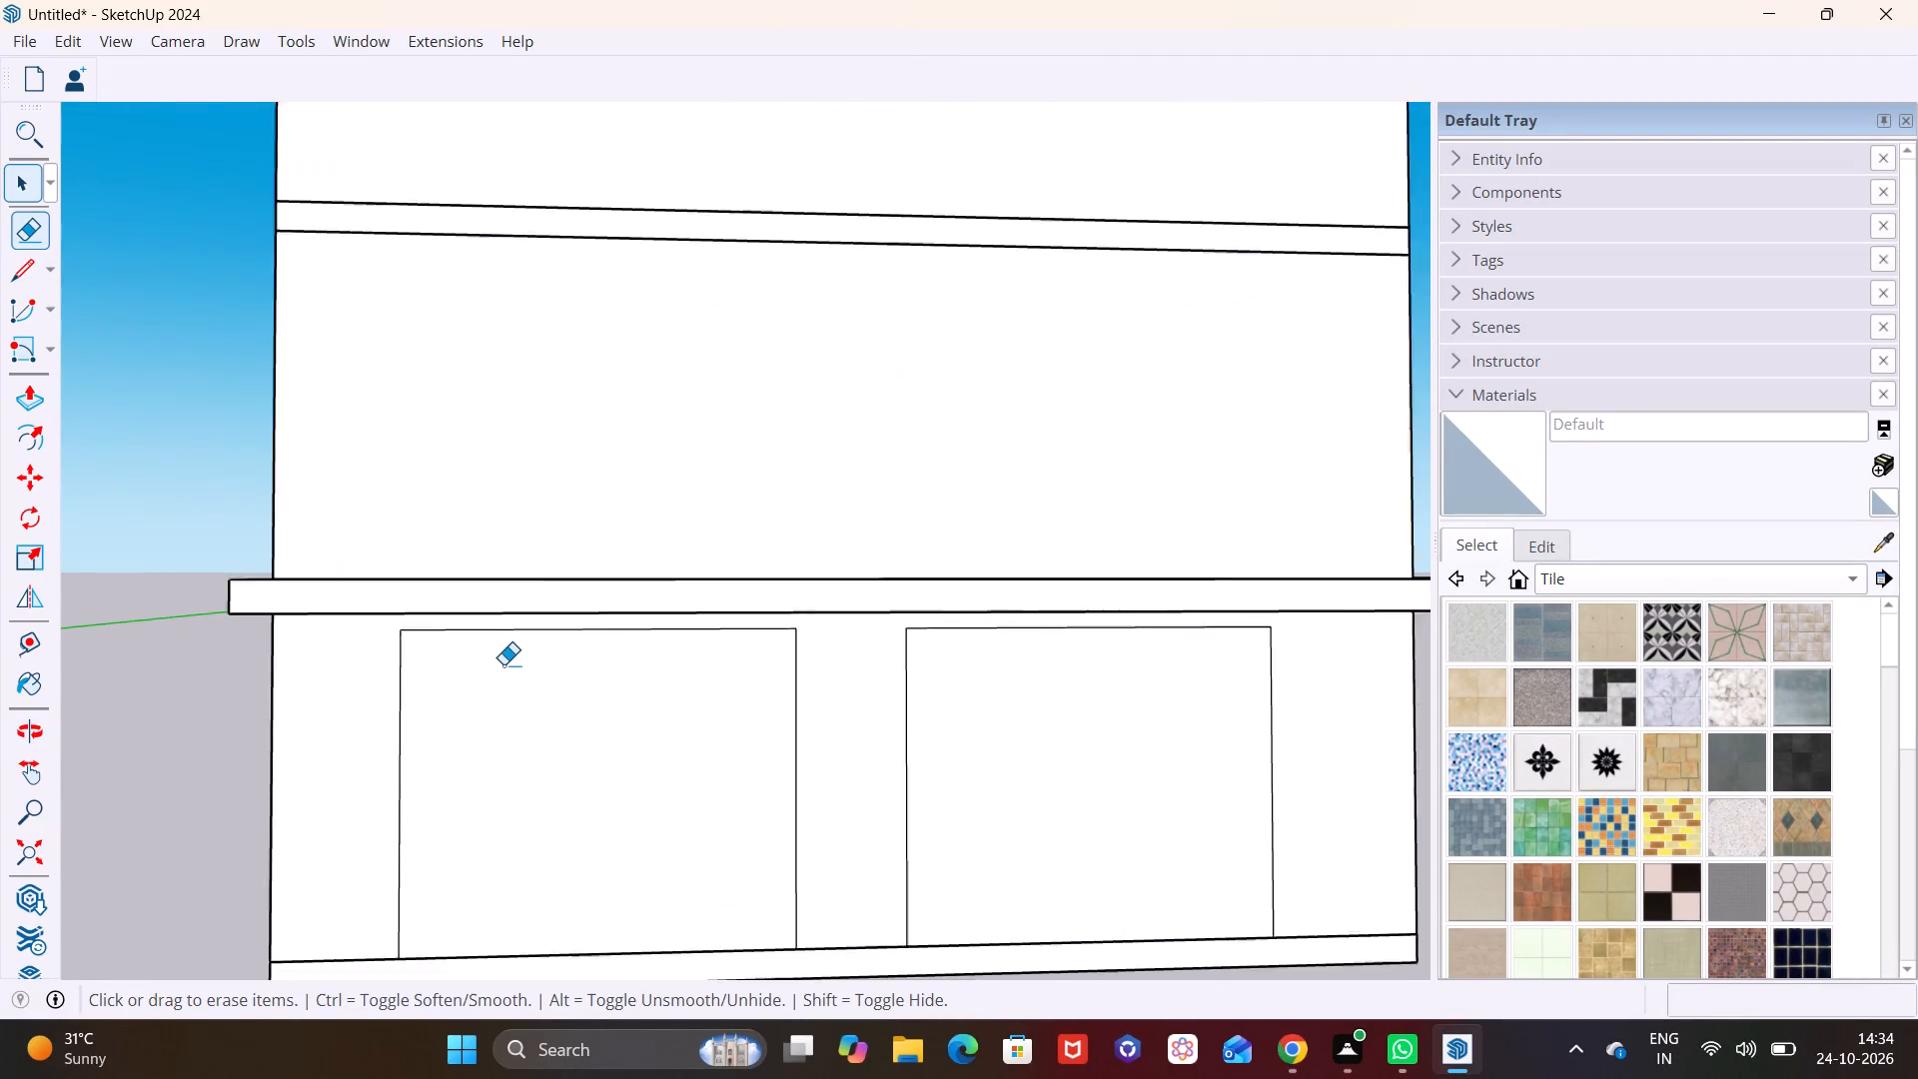
{"action": "scroll", "coordinate": [503, 664], "scroll_direction": "up", "scroll_amount": 4}
{"action": "middle_click_drag", "start_coordinate": [520, 678], "coordinate": [603, 616]}
{"action": "scroll", "coordinate": [344, 542], "scroll_direction": "up", "scroll_amount": 7}
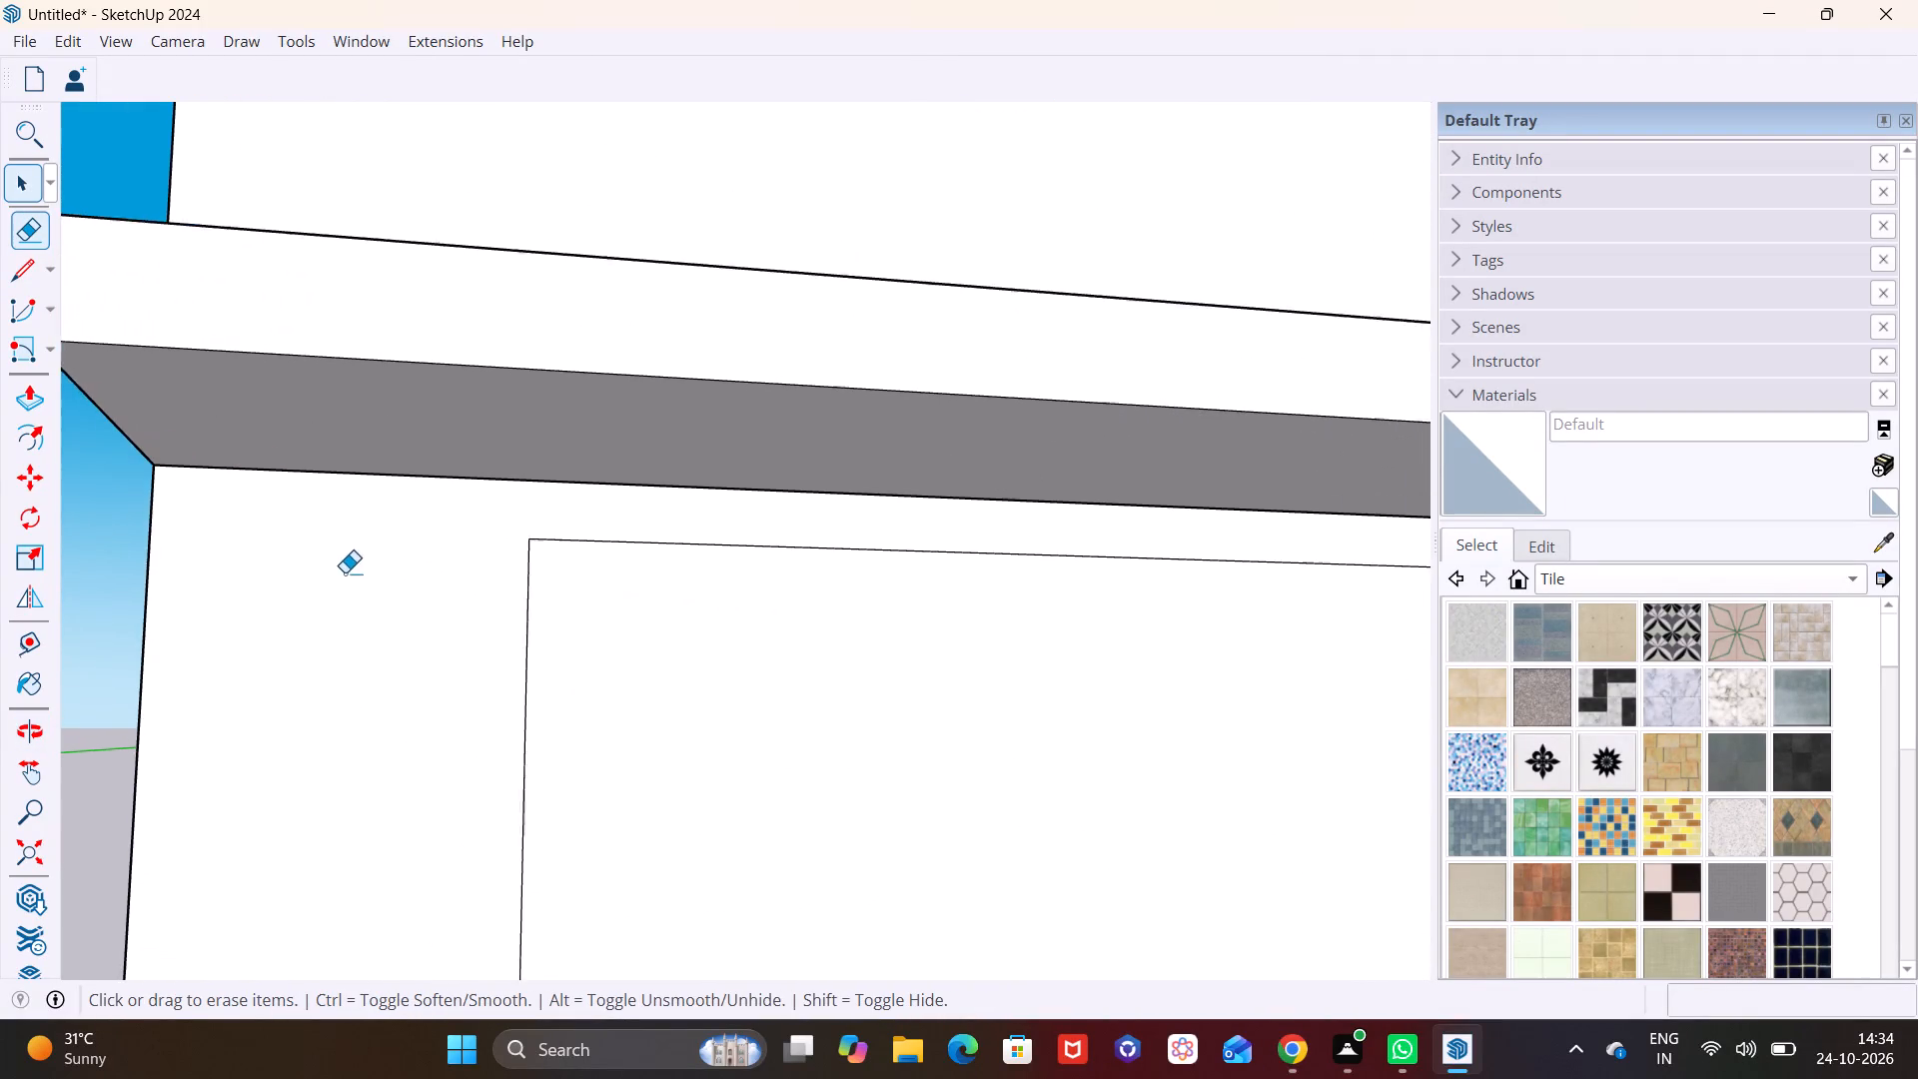
{"action": "scroll", "coordinate": [345, 572], "scroll_direction": "up", "scroll_amount": 1}
{"action": "middle_click_drag", "start_coordinate": [426, 600], "coordinate": [399, 597]}
{"action": "scroll", "coordinate": [414, 647], "scroll_direction": "down", "scroll_amount": 5}
{"action": "middle_click_drag", "start_coordinate": [441, 685], "coordinate": [337, 704], "text": "shift"}
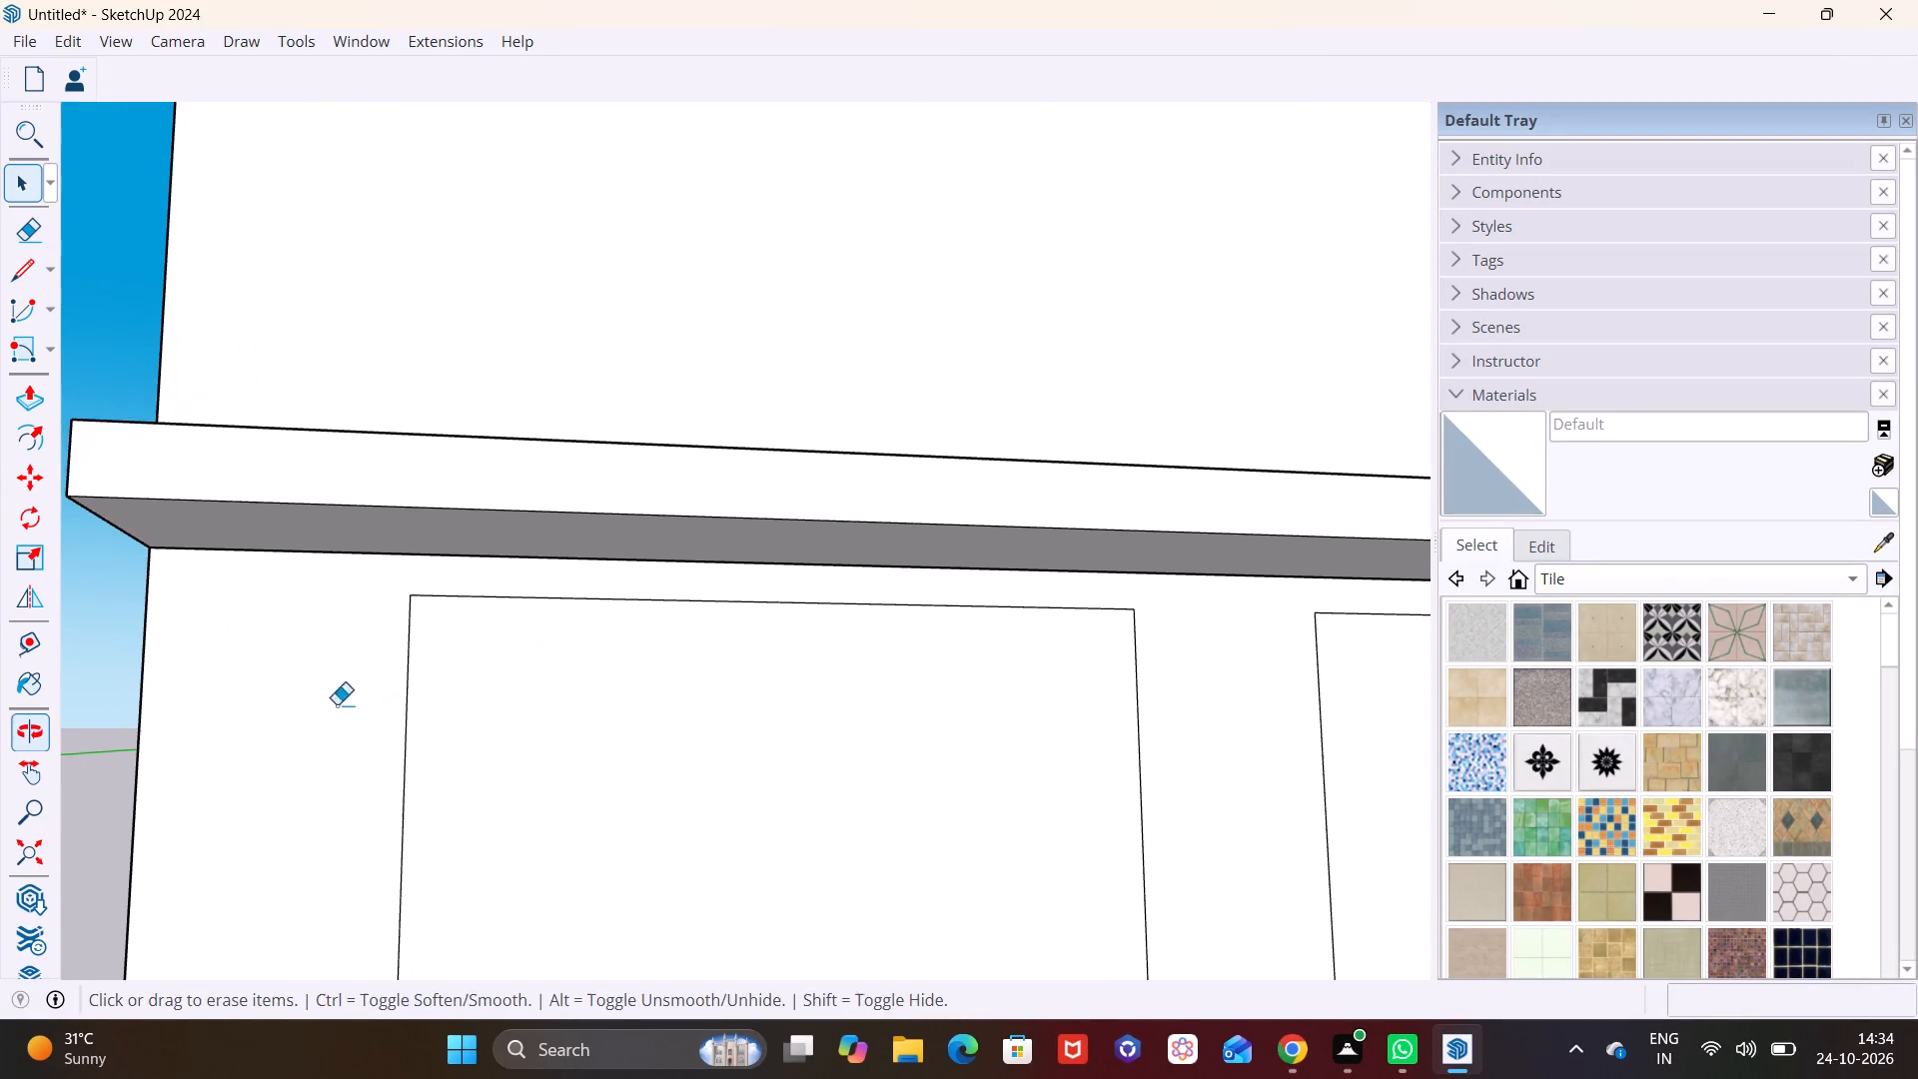
{"action": "middle_click_drag", "start_coordinate": [337, 704], "coordinate": [350, 704], "text": "shift"}
{"action": "left_click", "coordinate": [48, 356]}
{"action": "left_click", "coordinate": [55, 379]}
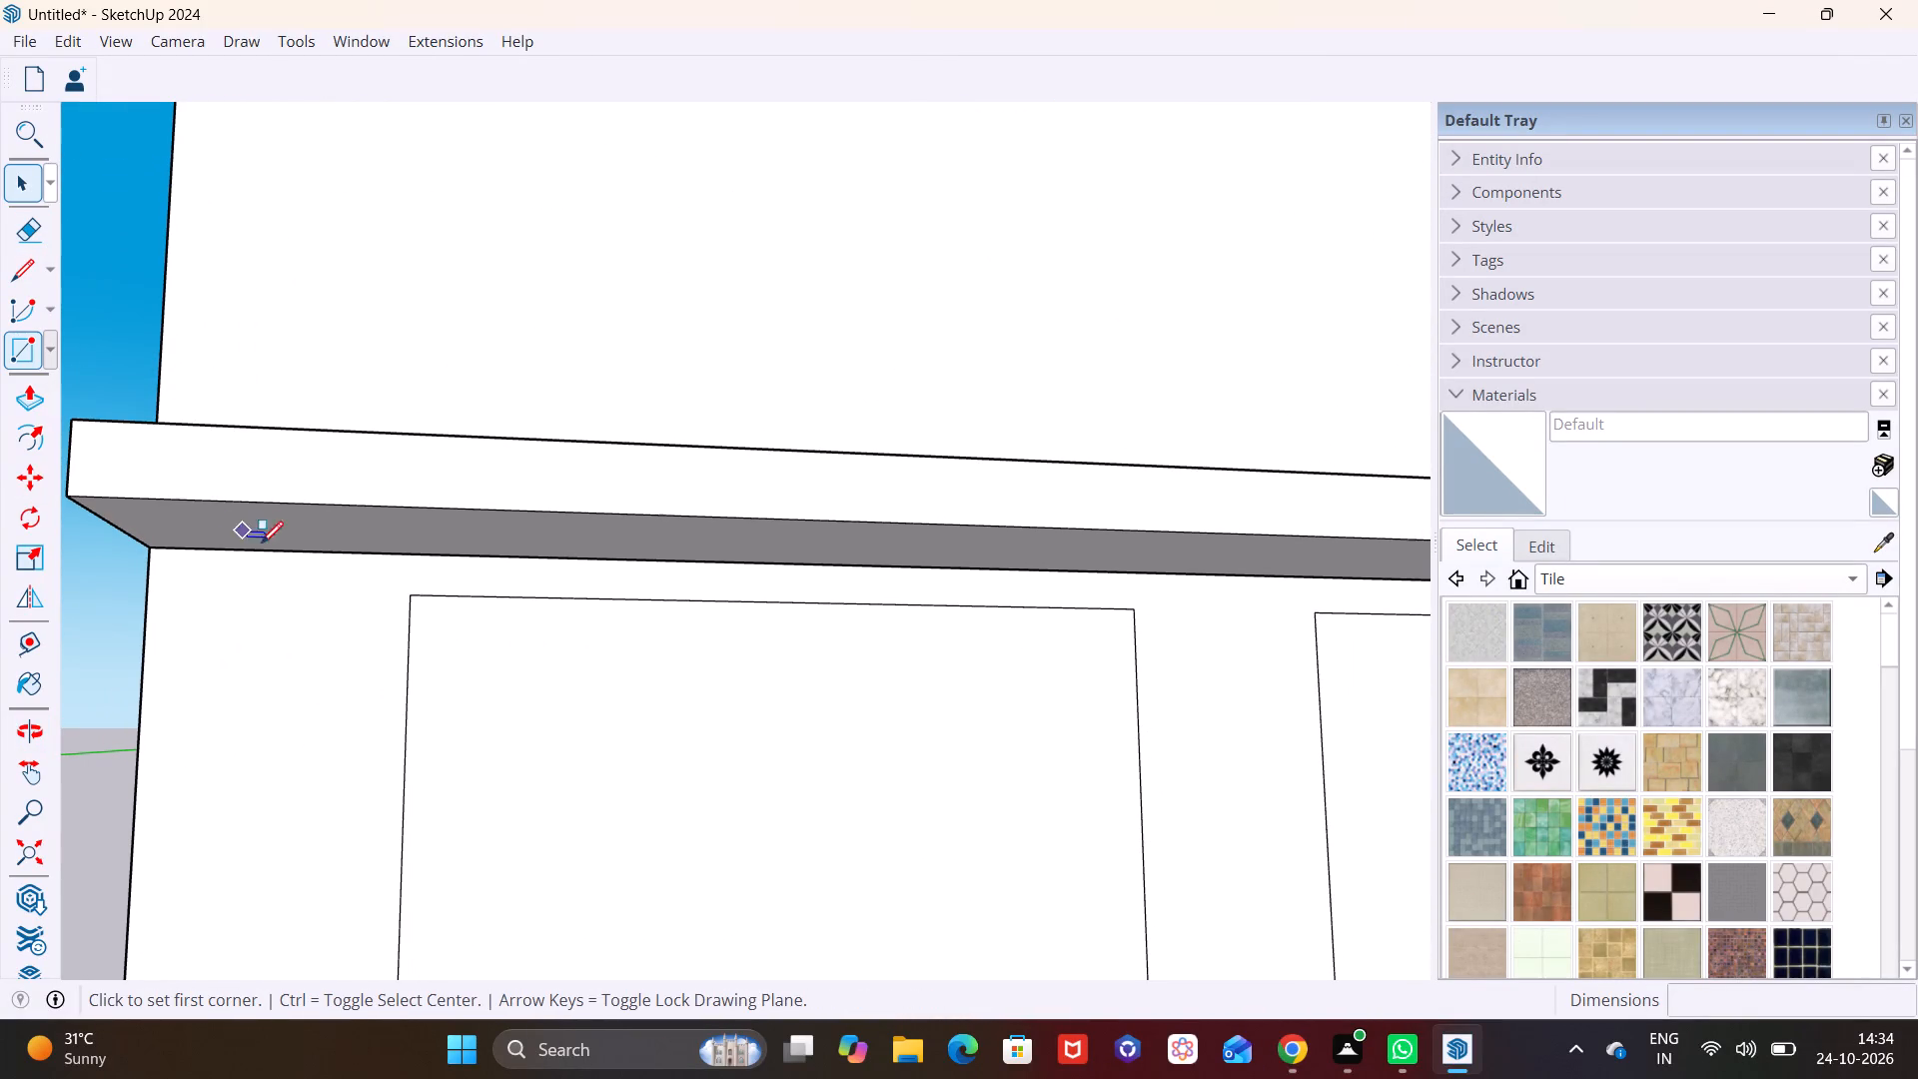
{"action": "left_click", "coordinate": [157, 551]}
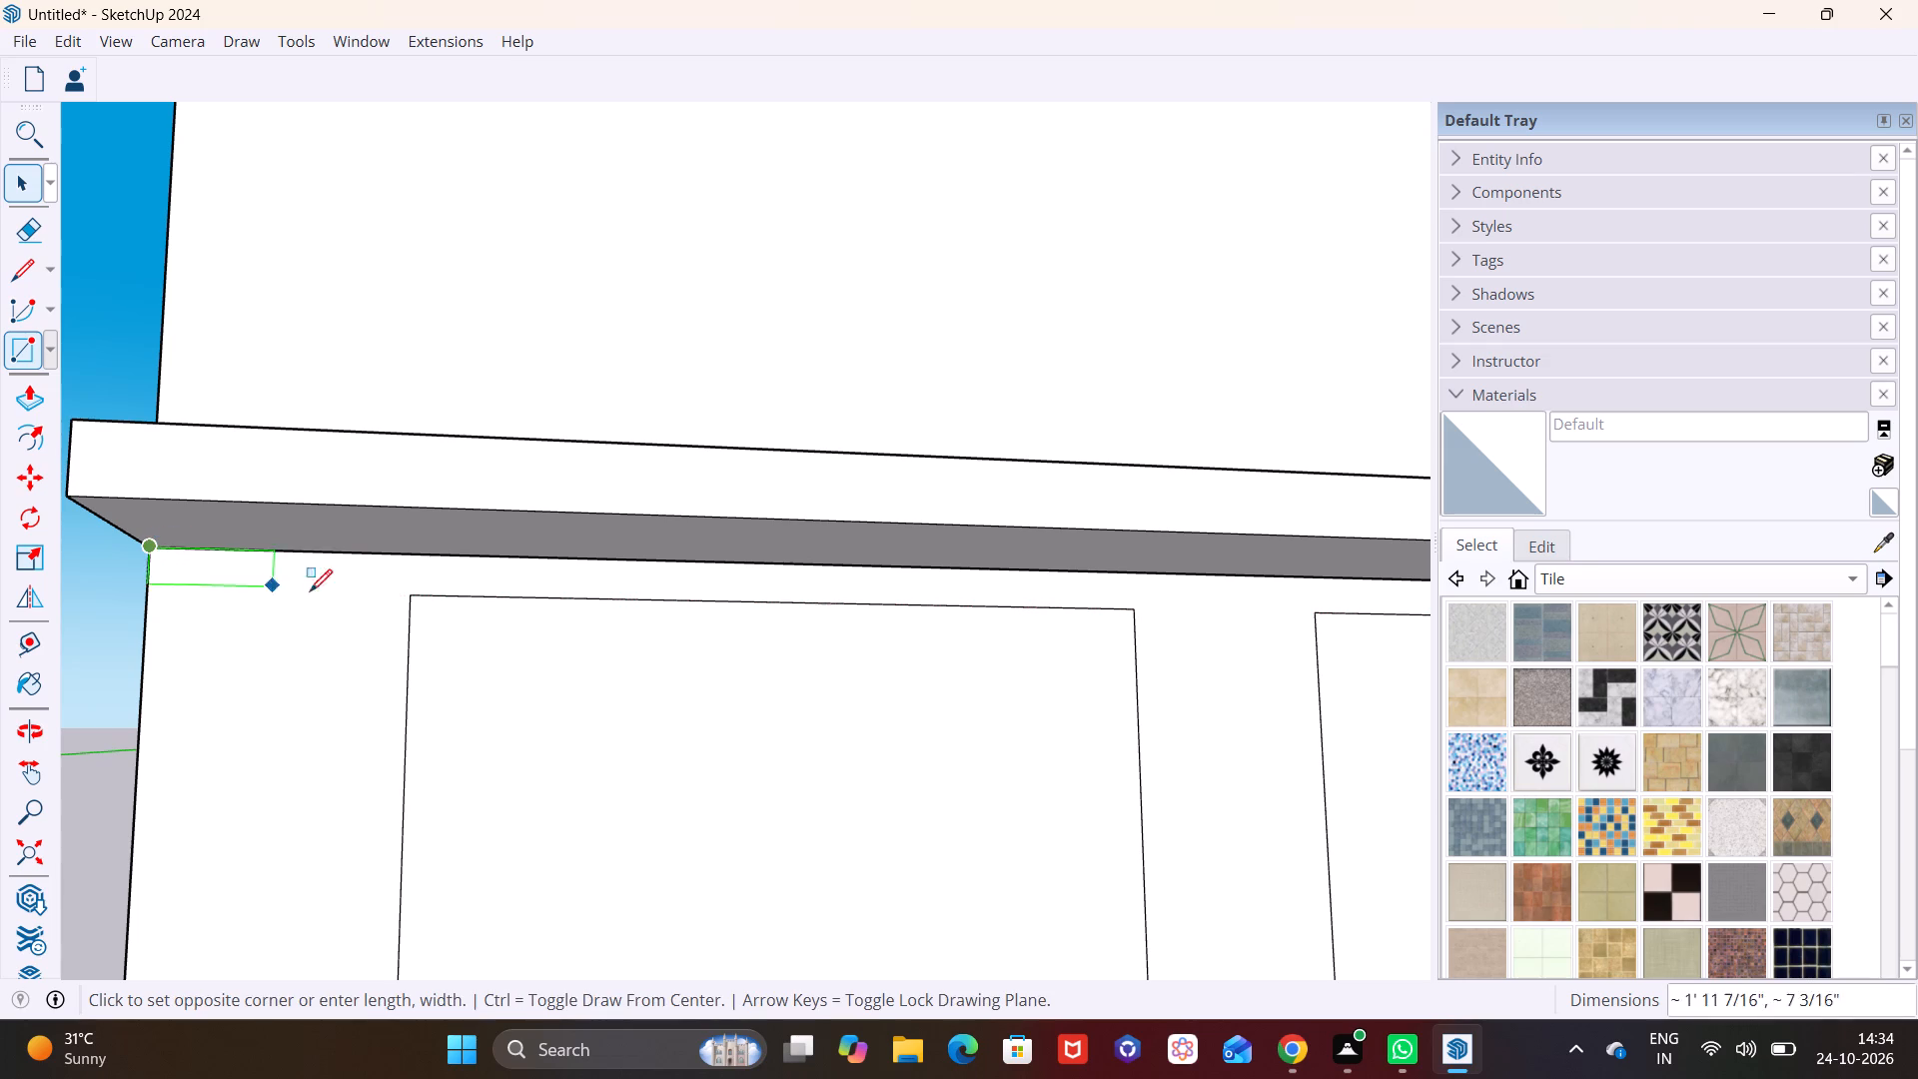
{"action": "scroll", "coordinate": [581, 602], "scroll_direction": "down", "scroll_amount": 1}
{"action": "middle_click_drag", "start_coordinate": [1049, 609], "coordinate": [310, 663], "text": "shift"}
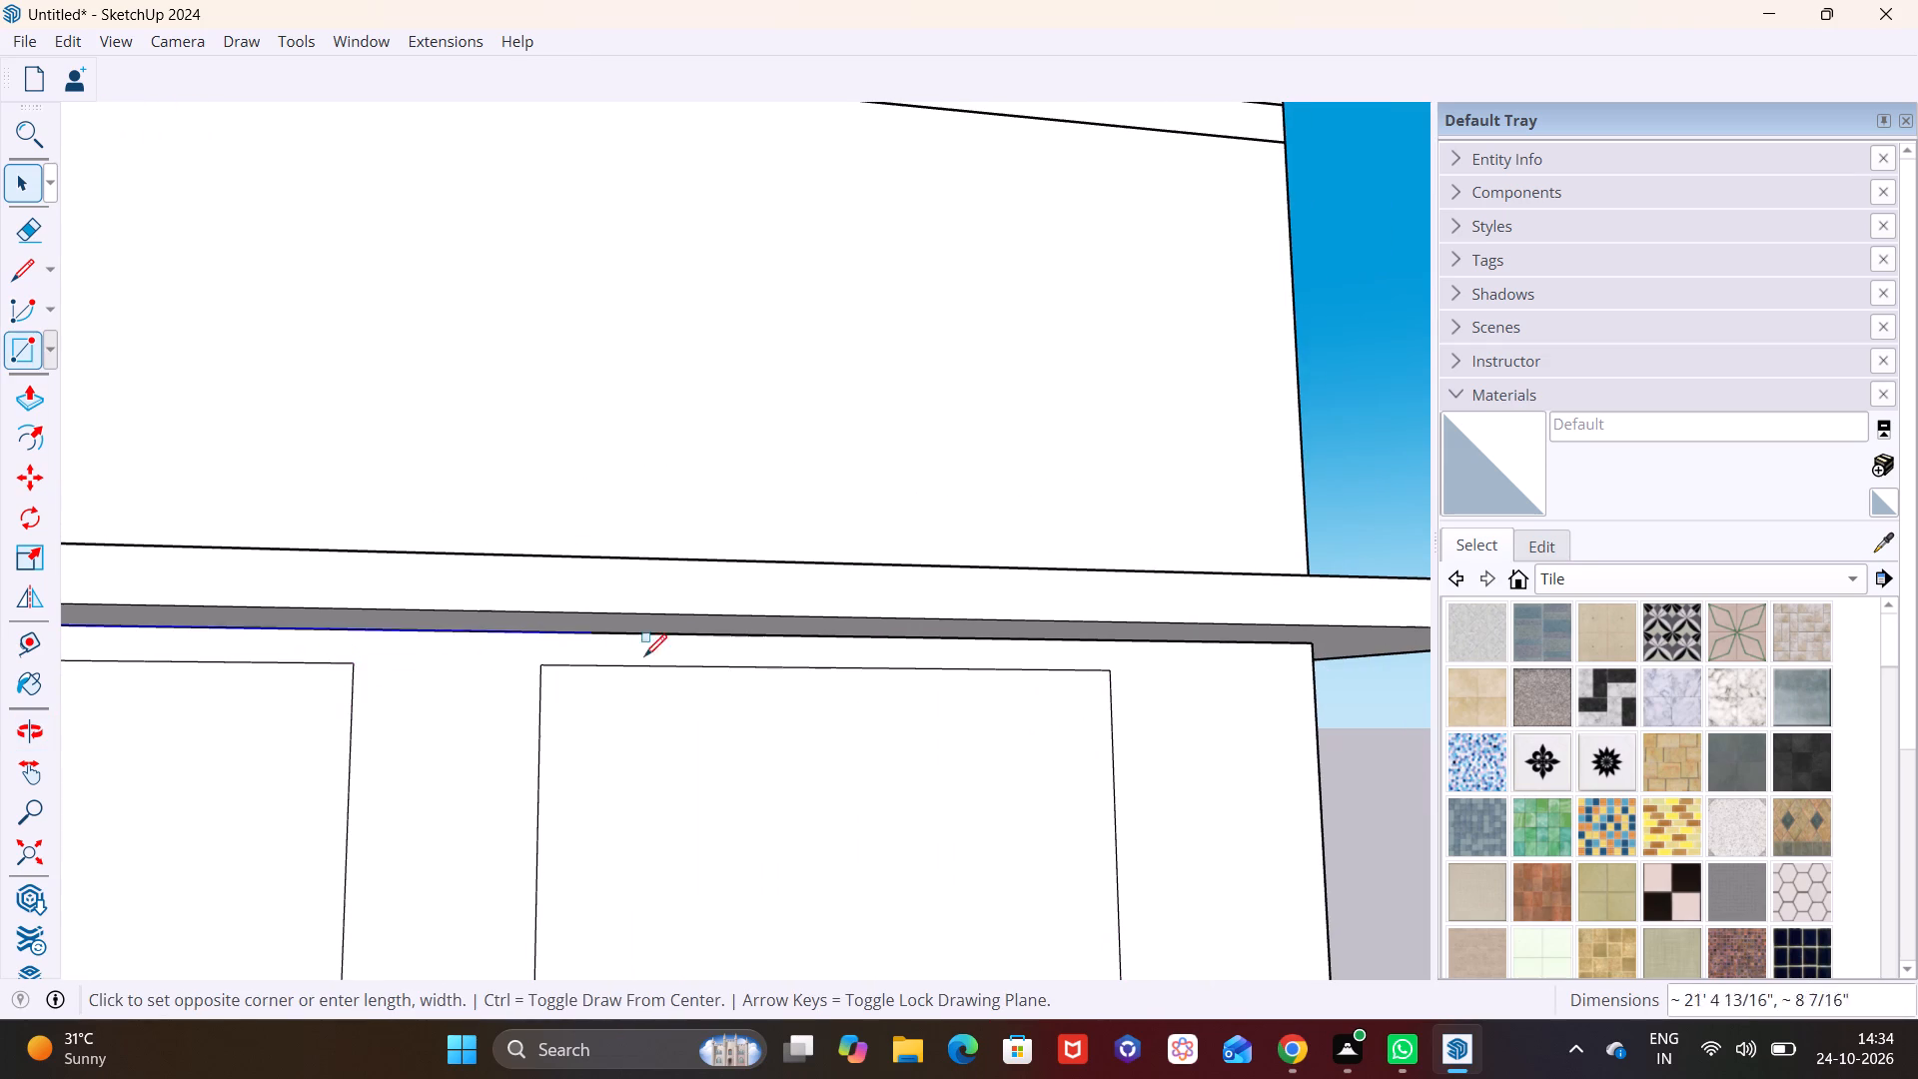
{"action": "left_click", "coordinate": [1310, 671]}
Push/Pull the long strip under the slab outward about 2 13/16" from the wall.
{"action": "middle_click_drag", "start_coordinate": [1214, 658], "coordinate": [1127, 735]}
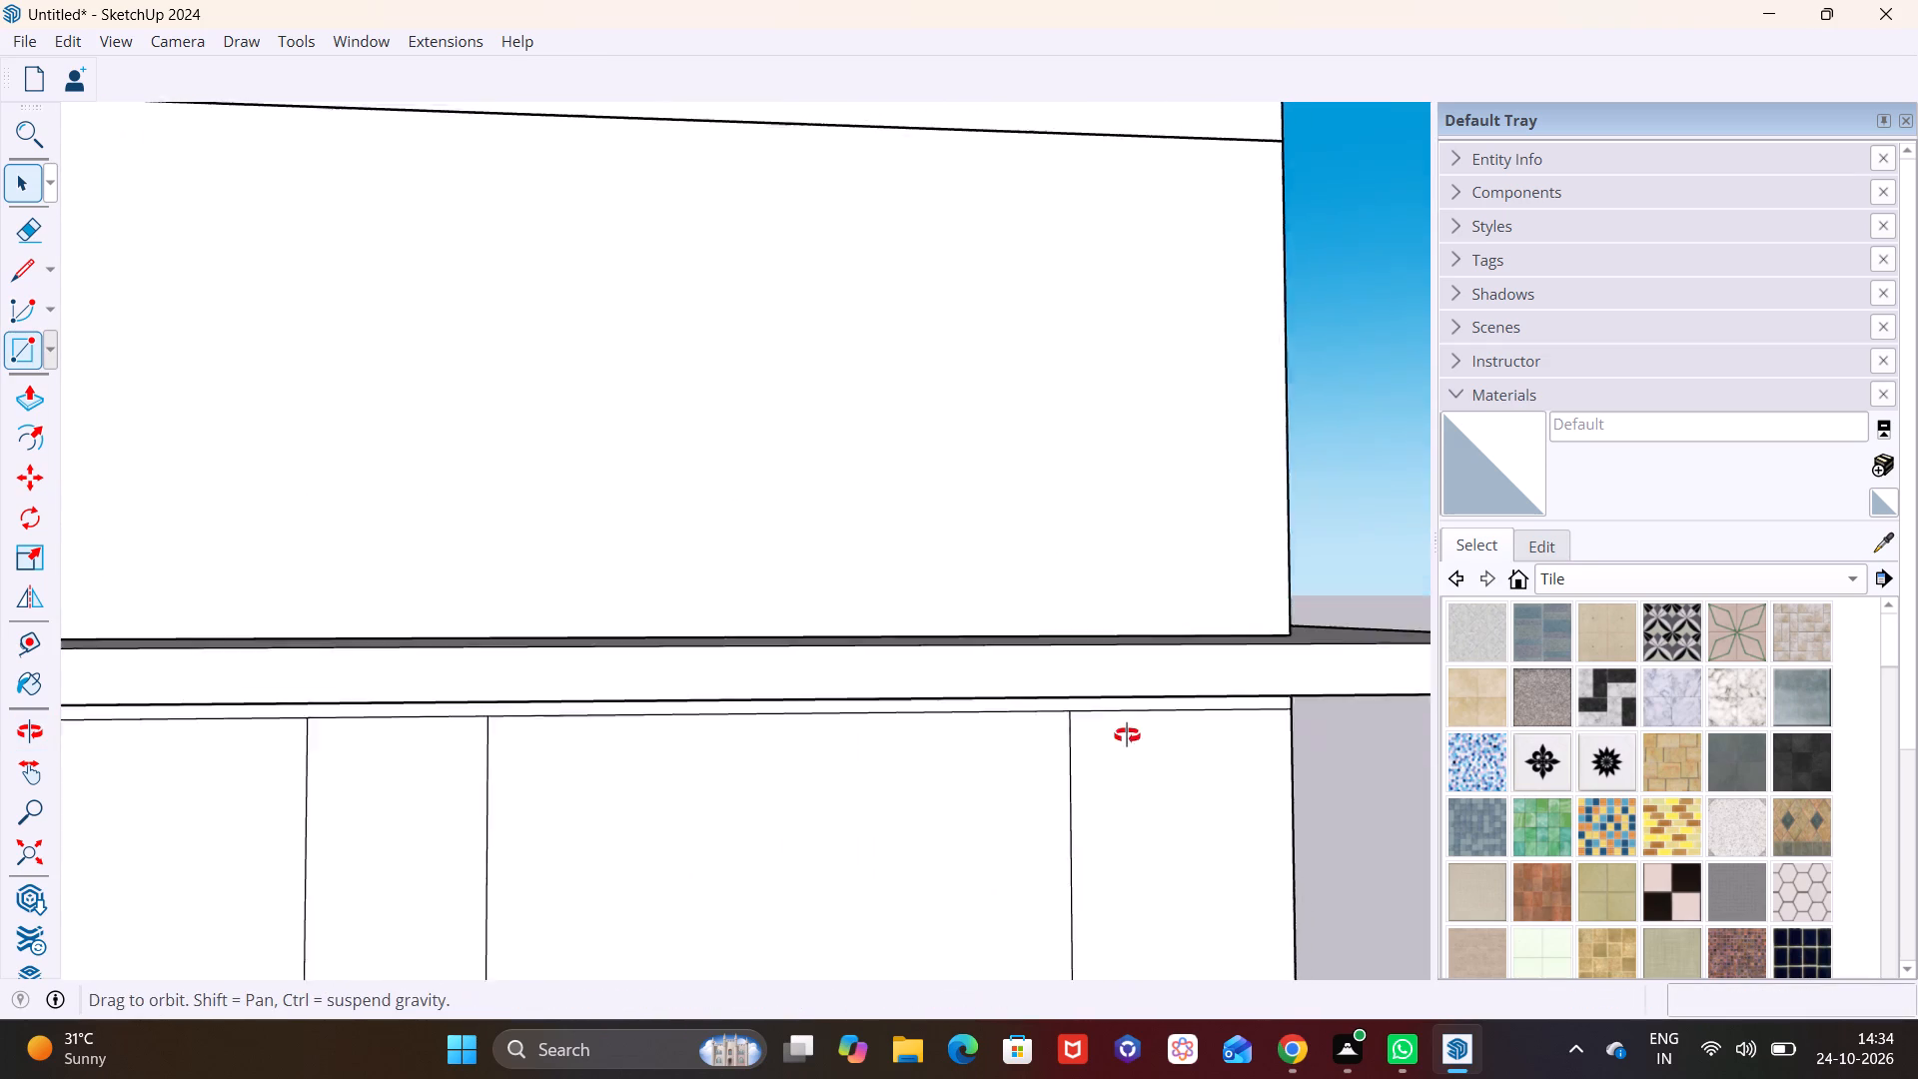
{"action": "middle_click_drag", "start_coordinate": [1127, 735], "coordinate": [1121, 740]}
{"action": "middle_click_drag", "start_coordinate": [1024, 715], "coordinate": [1048, 447], "text": "shift"}
{"action": "middle_click_drag", "start_coordinate": [1087, 522], "coordinate": [488, 561]}
{"action": "scroll", "coordinate": [482, 554], "scroll_direction": "up", "scroll_amount": 3}
{"action": "middle_click_drag", "start_coordinate": [469, 533], "coordinate": [596, 450], "text": "shift"}
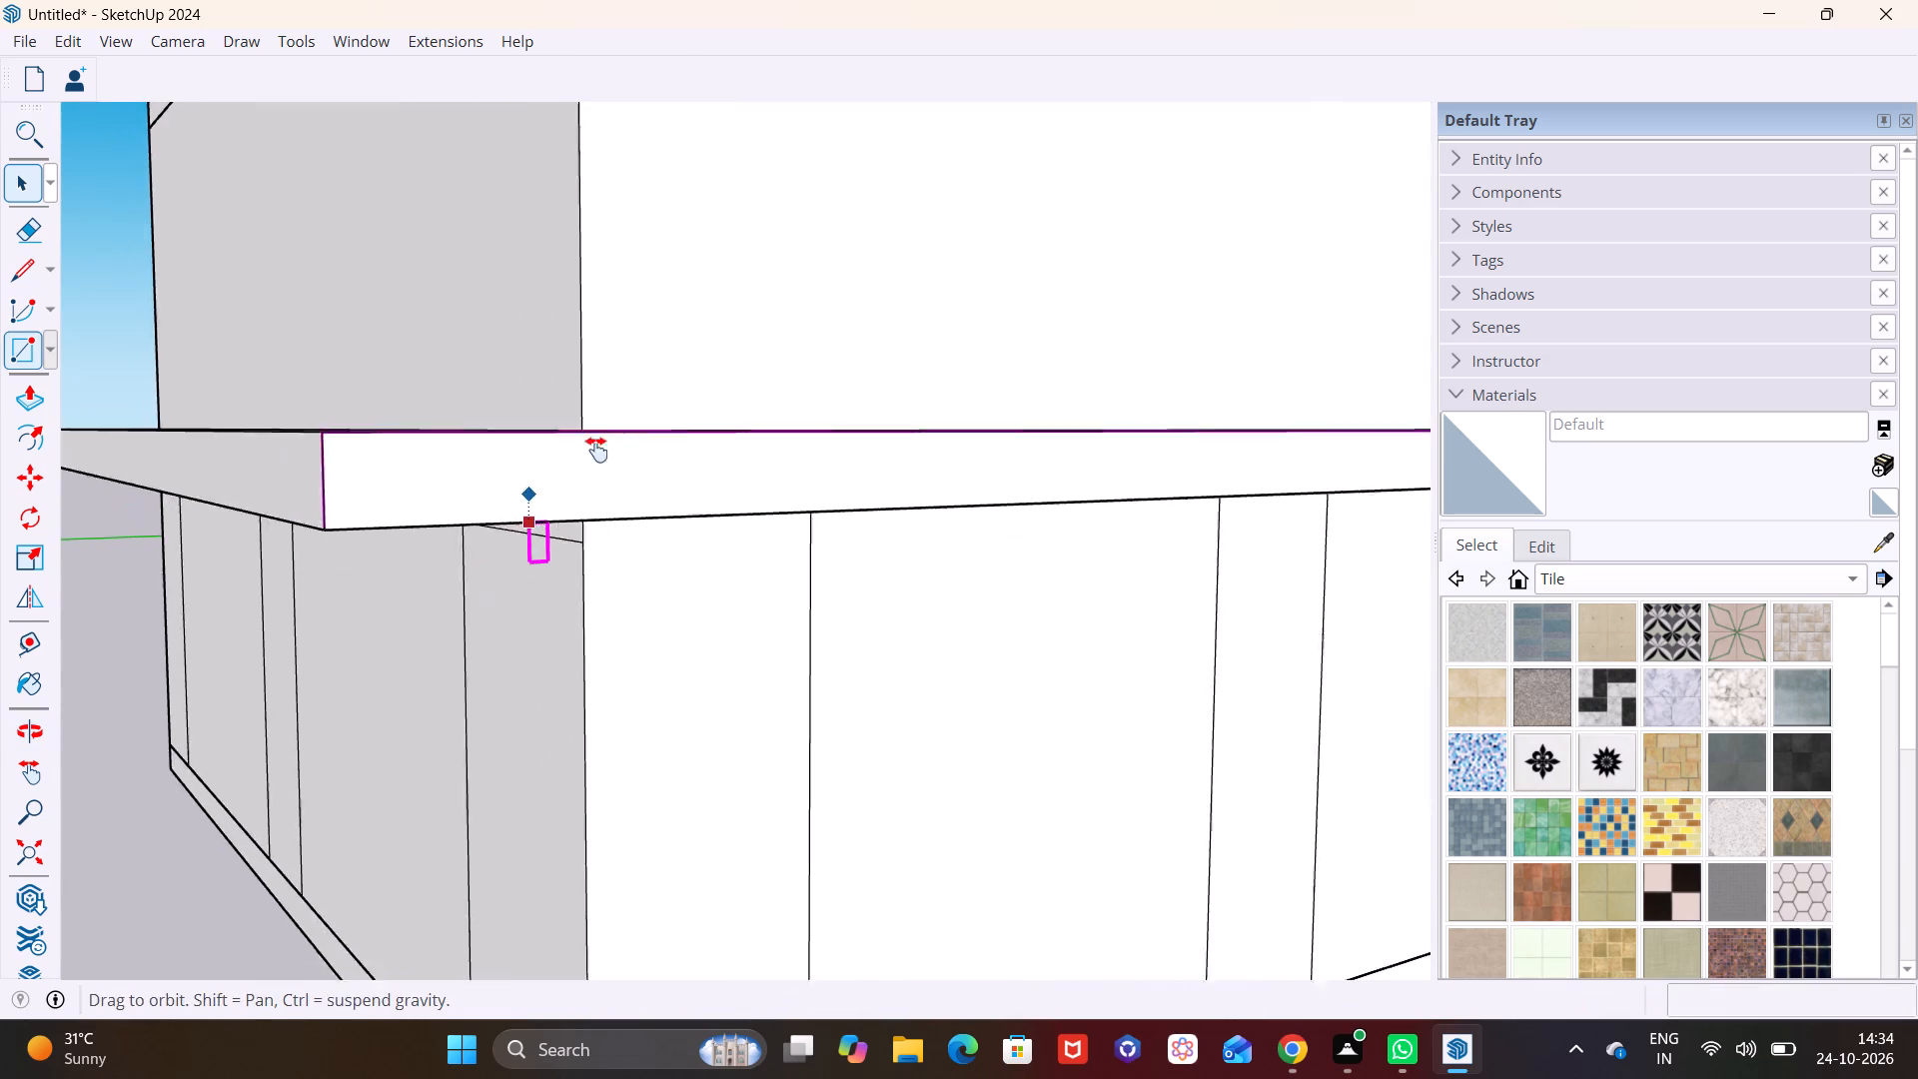
{"action": "middle_click_drag", "start_coordinate": [596, 450], "coordinate": [623, 439], "text": "shift"}
{"action": "middle_click_drag", "start_coordinate": [522, 519], "coordinate": [610, 431]}
{"action": "left_click", "coordinate": [24, 270]}
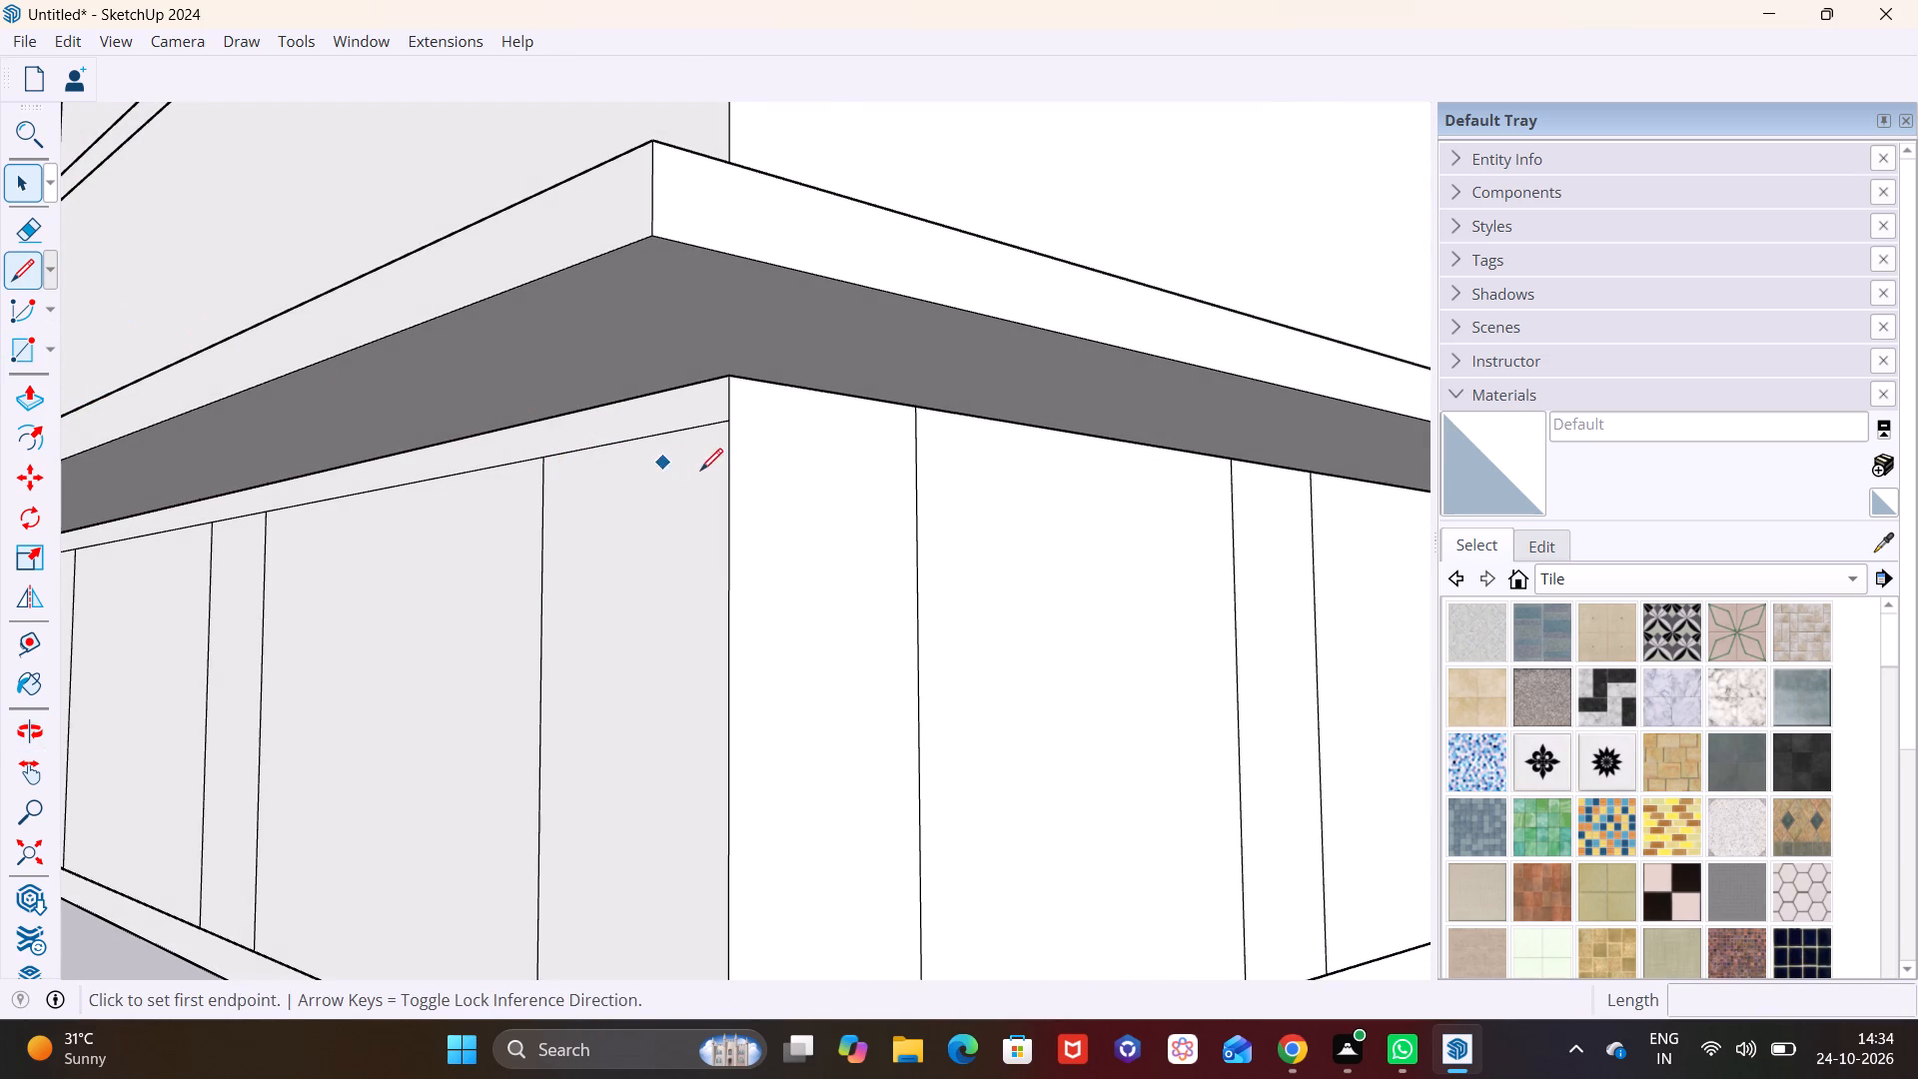
{"action": "left_click", "coordinate": [16, 193]}
{"action": "left_click", "coordinate": [689, 417]}
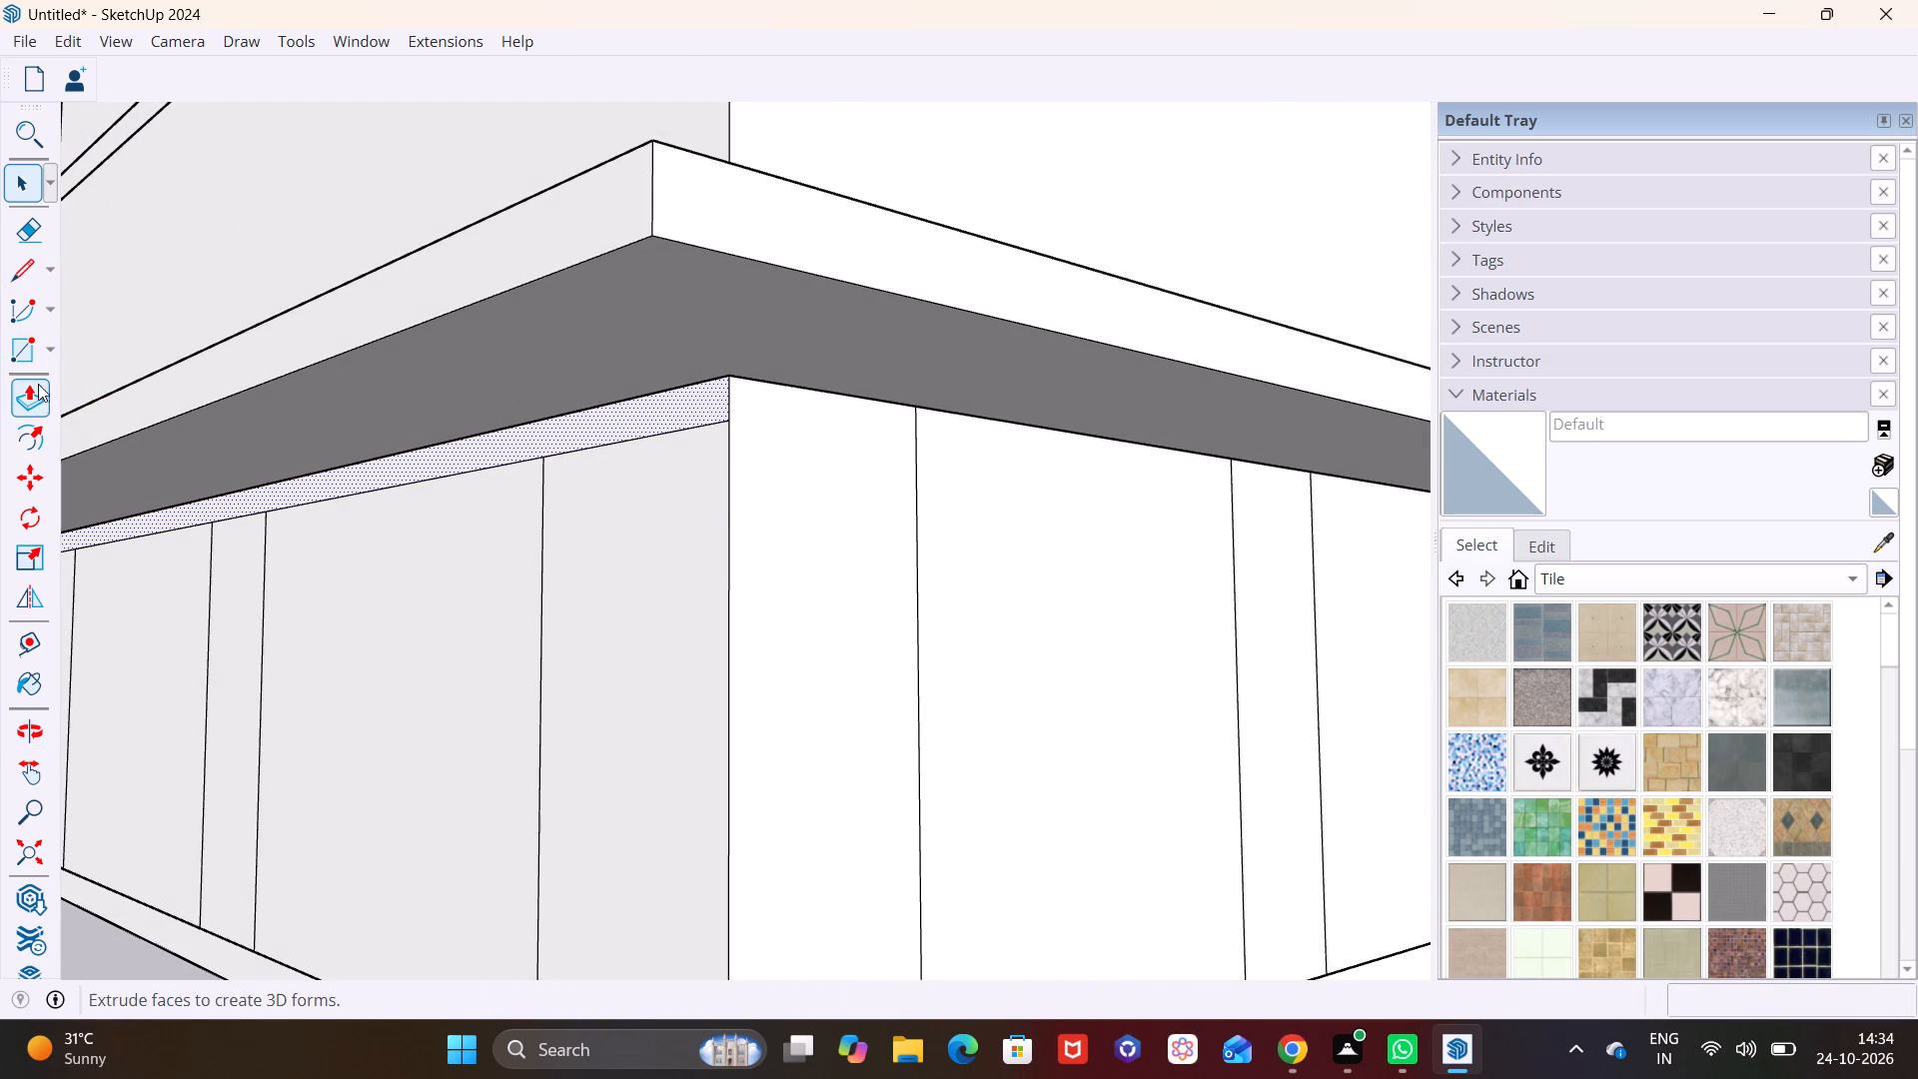
{"action": "left_click", "coordinate": [33, 389]}
{"action": "left_click", "coordinate": [691, 410]}
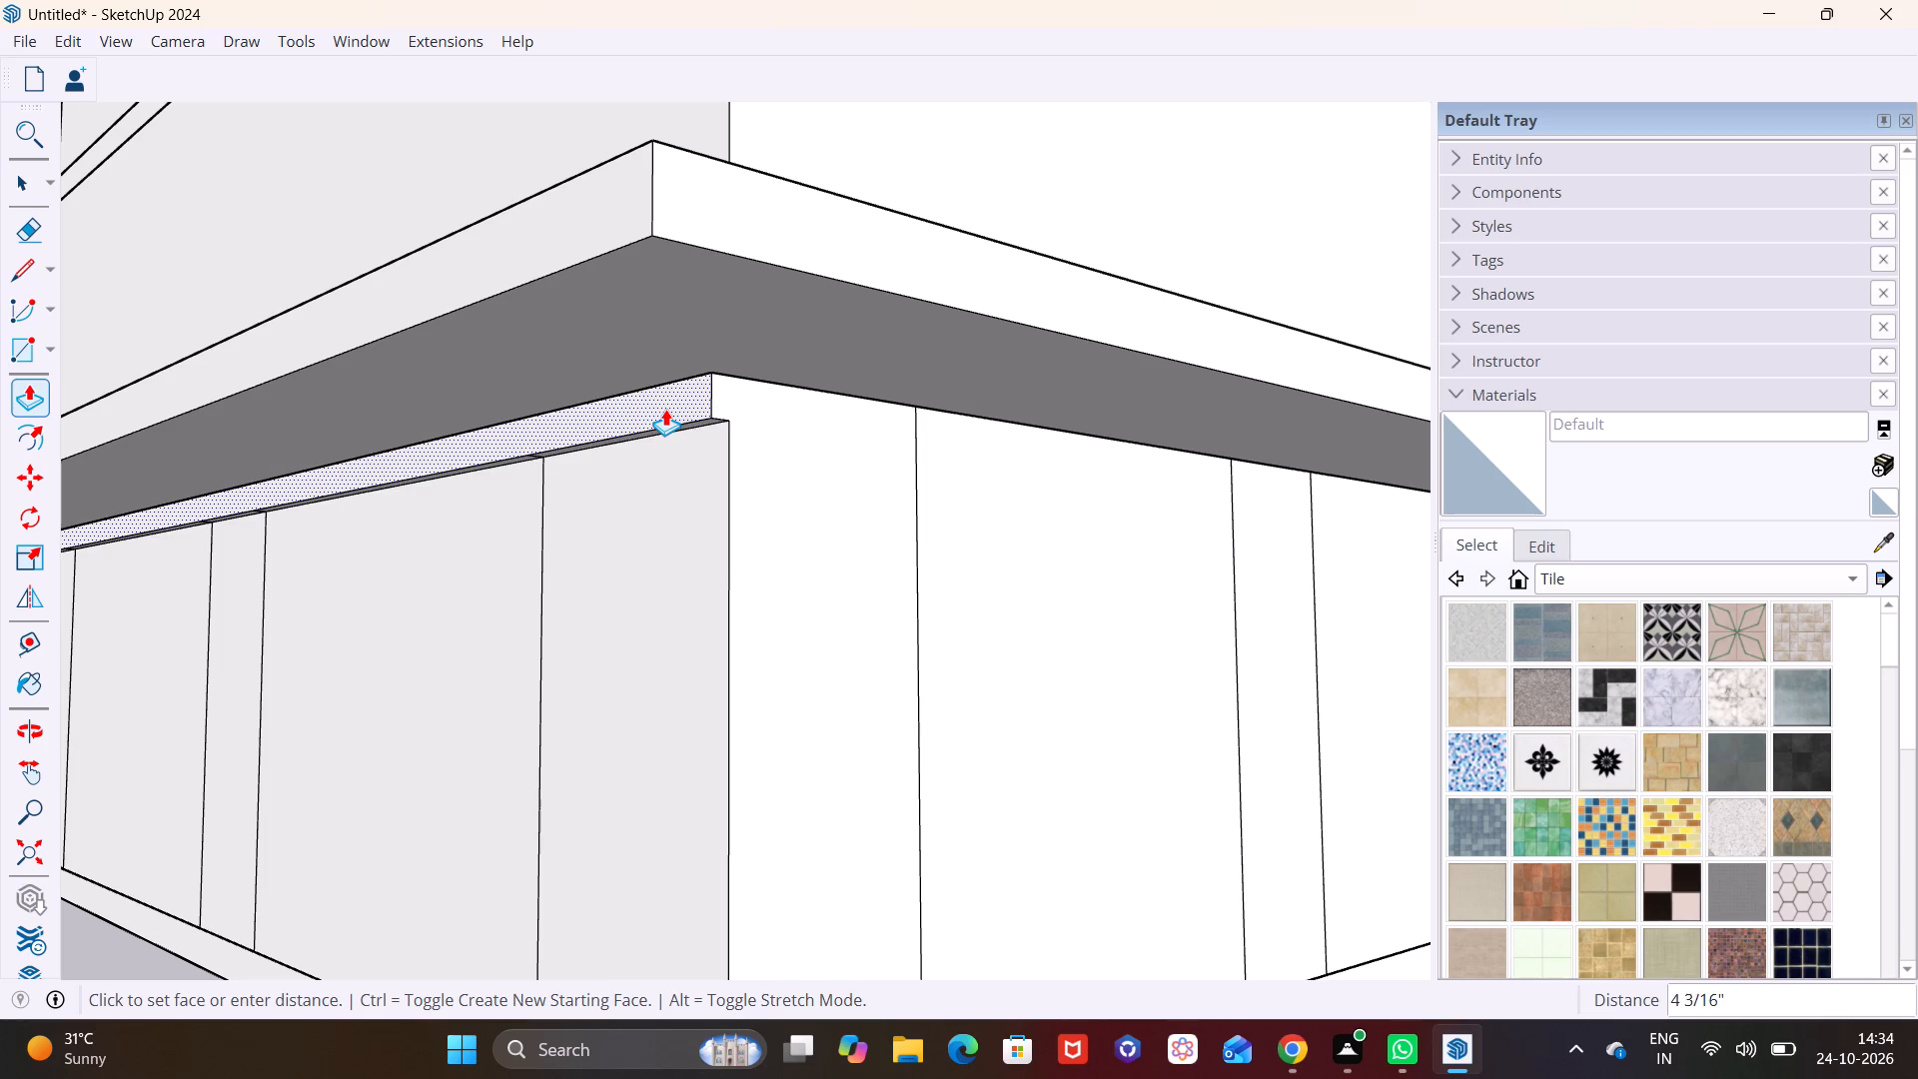
{"action": "left_click", "coordinate": [671, 409]}
Draw a short vertical line at each end of the projecting strip, from the wall corner up to the slab's underside.
{"action": "middle_click_drag", "start_coordinate": [678, 442], "coordinate": [725, 315]}
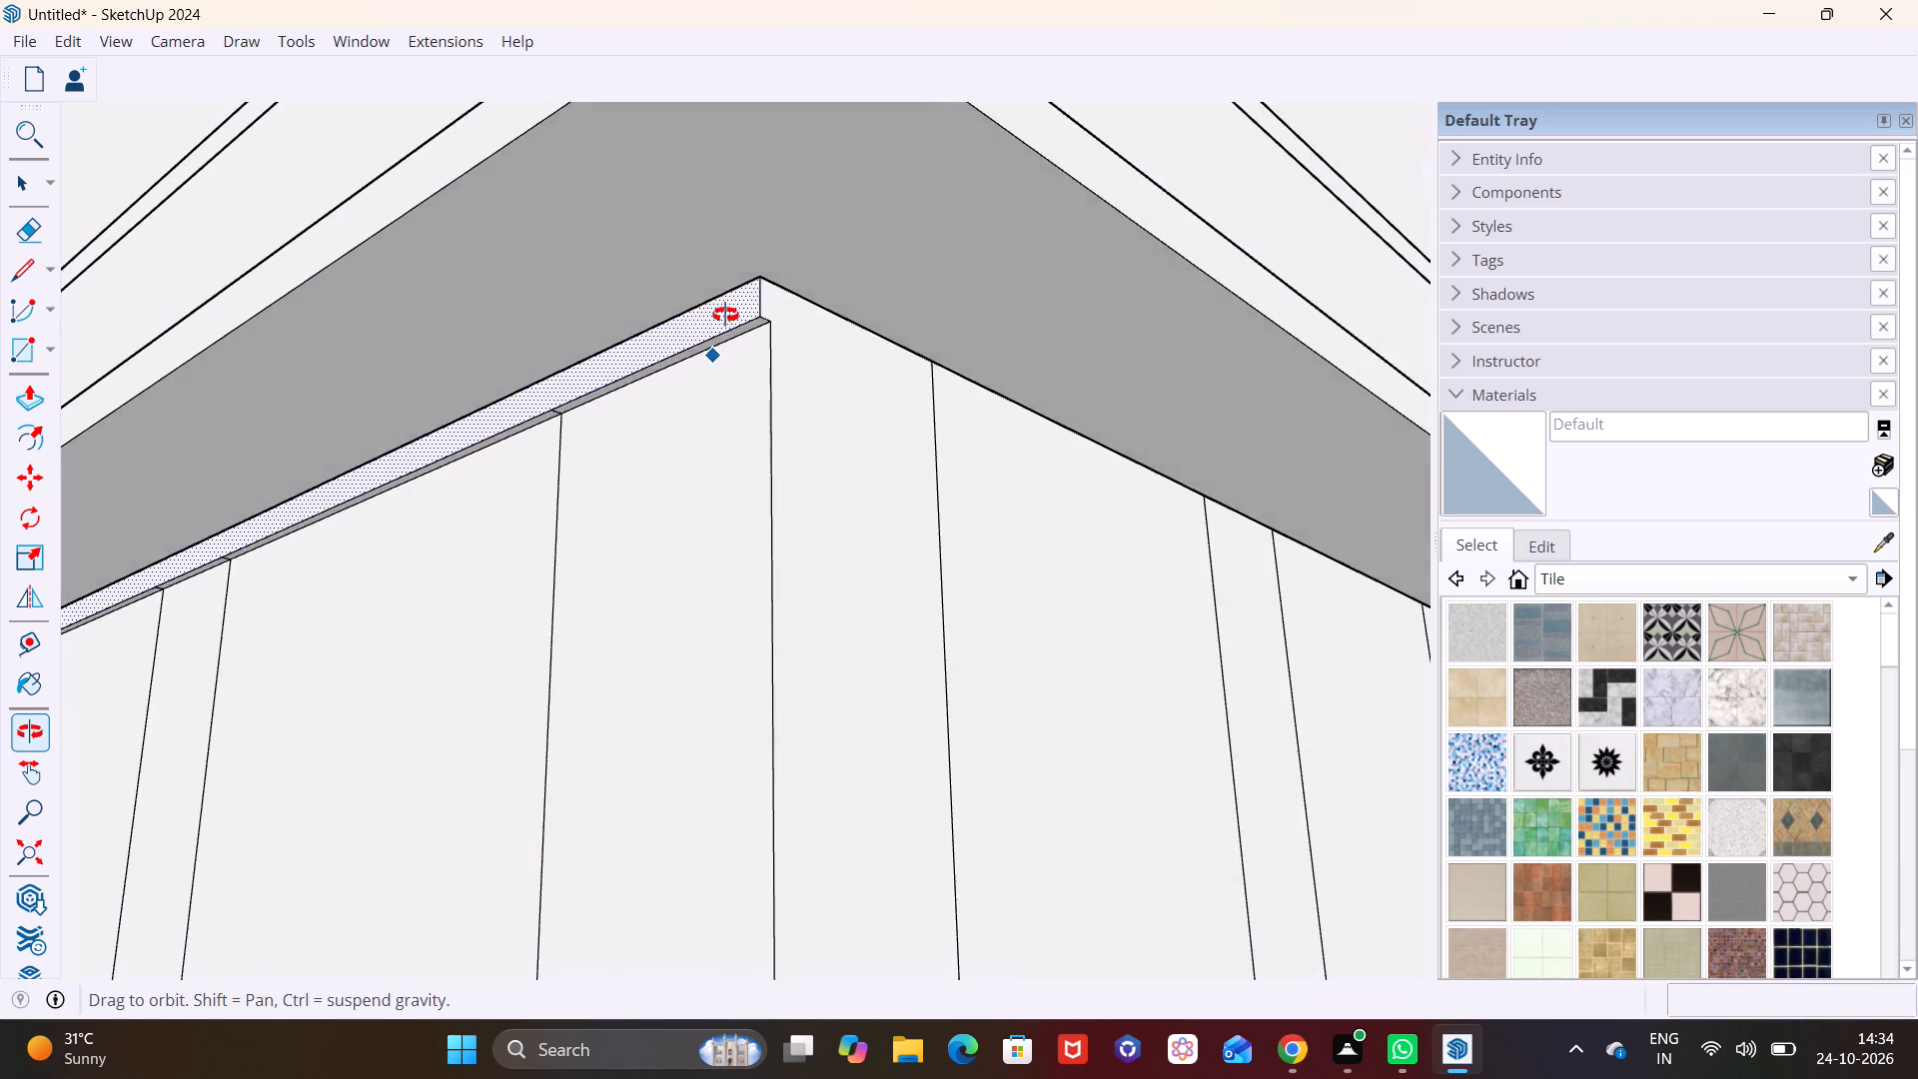
{"action": "middle_click_drag", "start_coordinate": [725, 315], "coordinate": [545, 560]}
{"action": "scroll", "coordinate": [750, 586], "scroll_direction": "up", "scroll_amount": 1}
{"action": "middle_click_drag", "start_coordinate": [750, 586], "coordinate": [691, 489]}
{"action": "scroll", "coordinate": [540, 423], "scroll_direction": "up", "scroll_amount": 5}
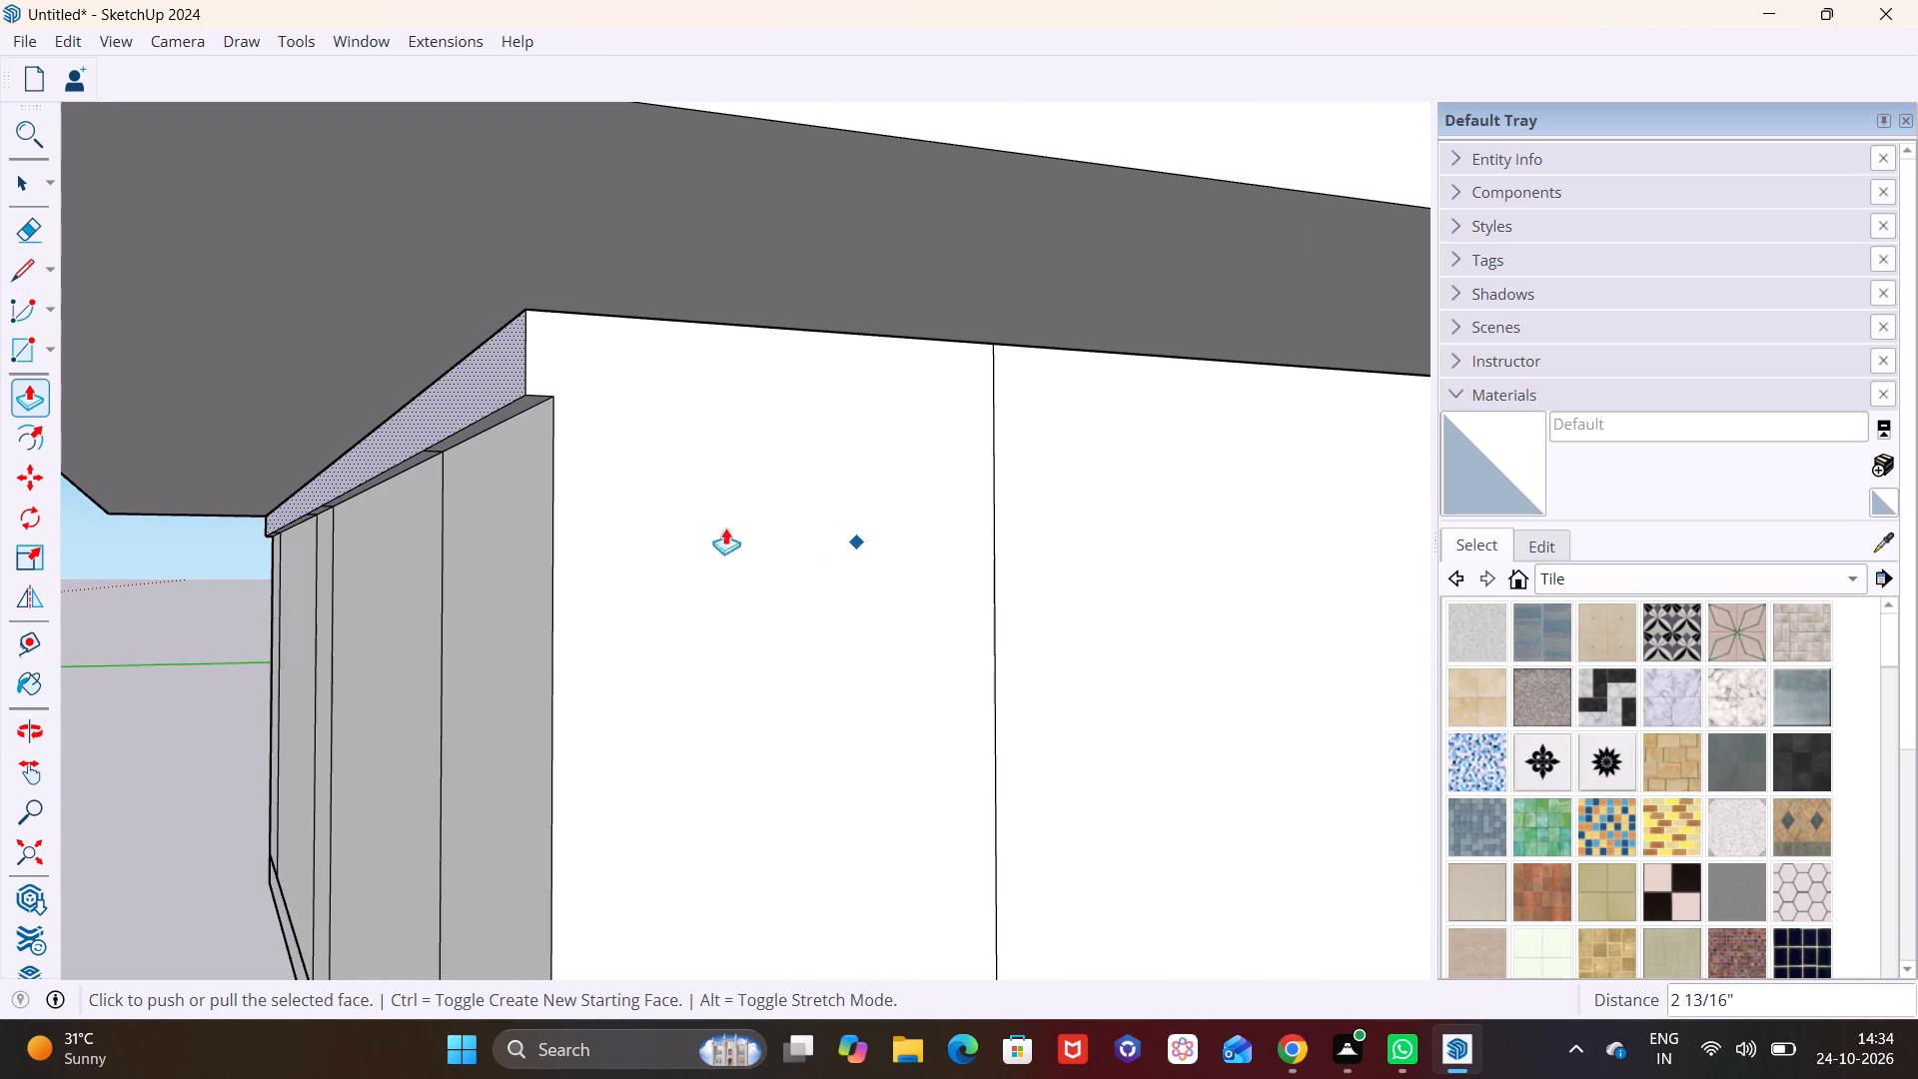
{"action": "left_click", "coordinate": [34, 268]}
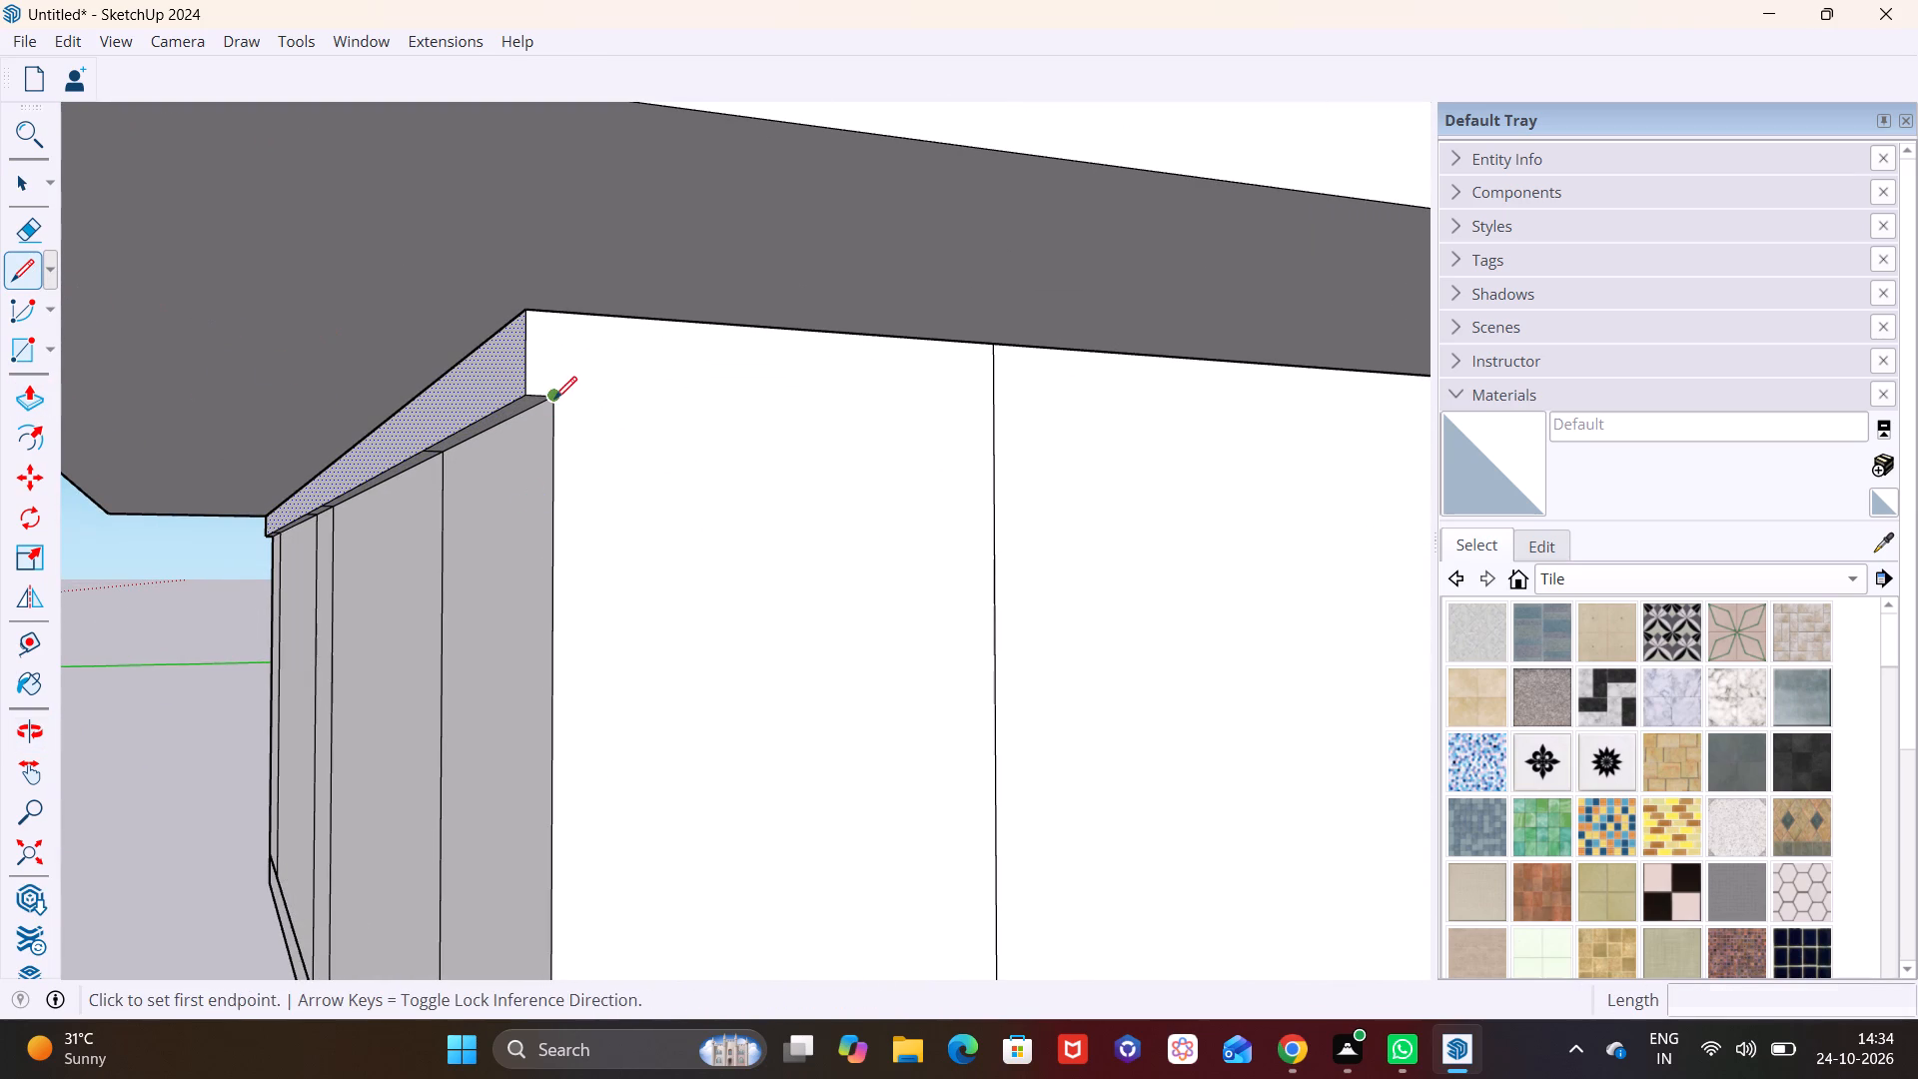
{"action": "left_click", "coordinate": [554, 399]}
{"action": "left_click", "coordinate": [561, 314]}
{"action": "scroll", "coordinate": [447, 511], "scroll_direction": "down", "scroll_amount": 6}
{"action": "middle_click_drag", "start_coordinate": [408, 529], "coordinate": [531, 543]}
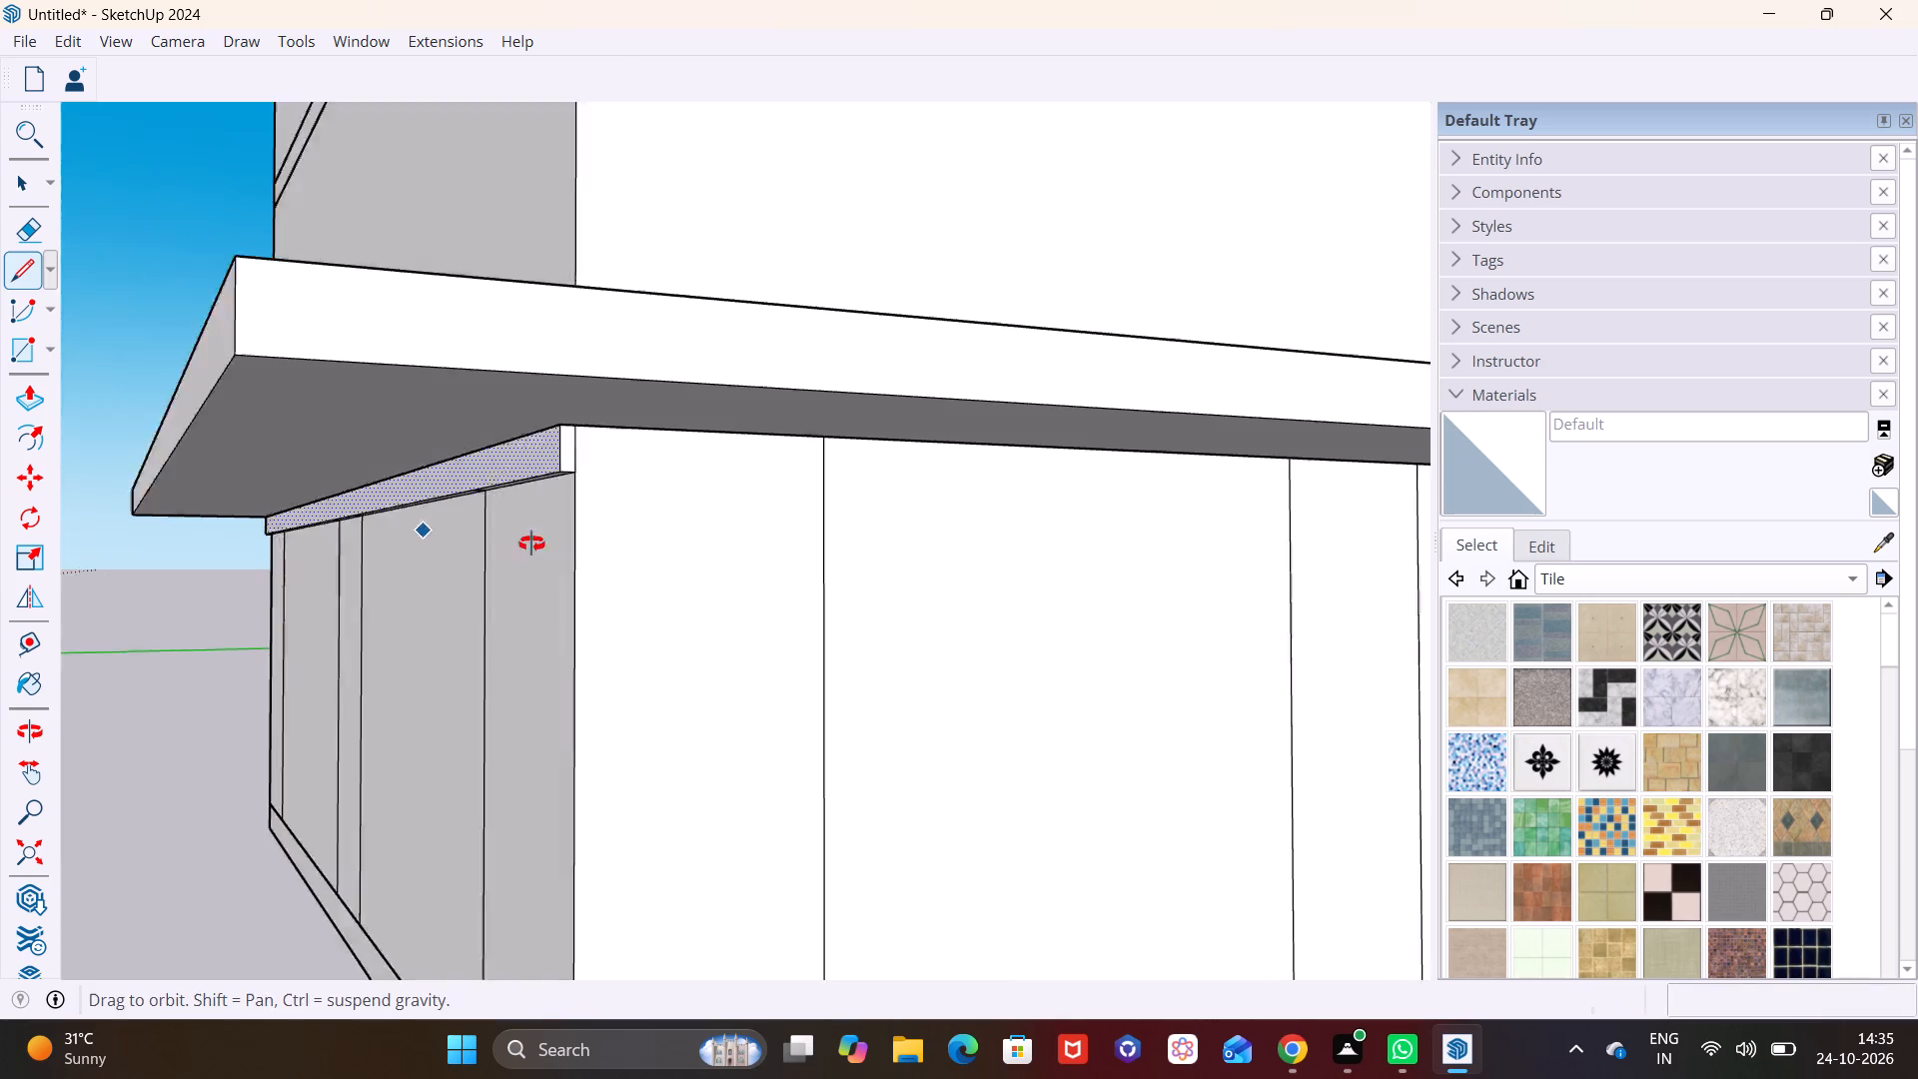
{"action": "middle_click_drag", "start_coordinate": [531, 543], "coordinate": [1166, 601]}
{"action": "middle_click_drag", "start_coordinate": [384, 664], "coordinate": [863, 584]}
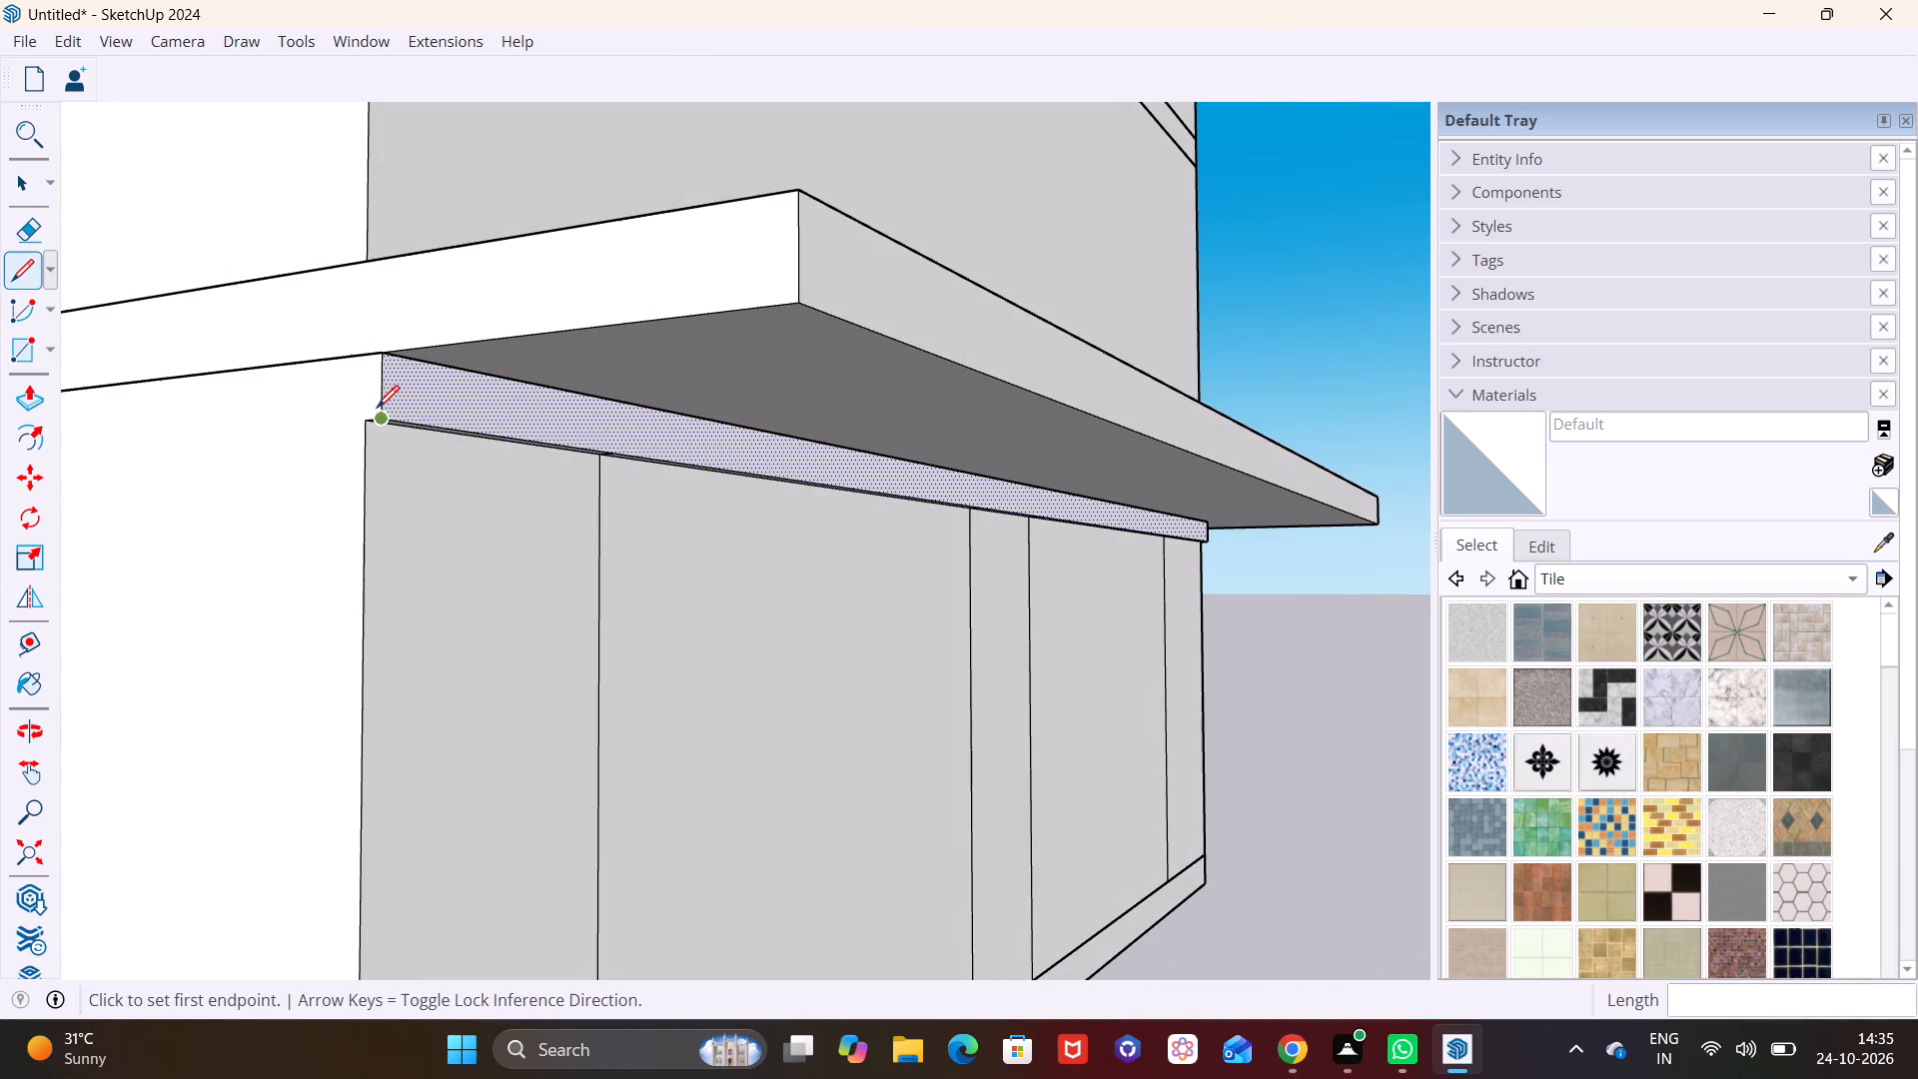
{"action": "middle_click_drag", "start_coordinate": [378, 408], "coordinate": [527, 444]}
{"action": "scroll", "coordinate": [338, 393], "scroll_direction": "up", "scroll_amount": 6}
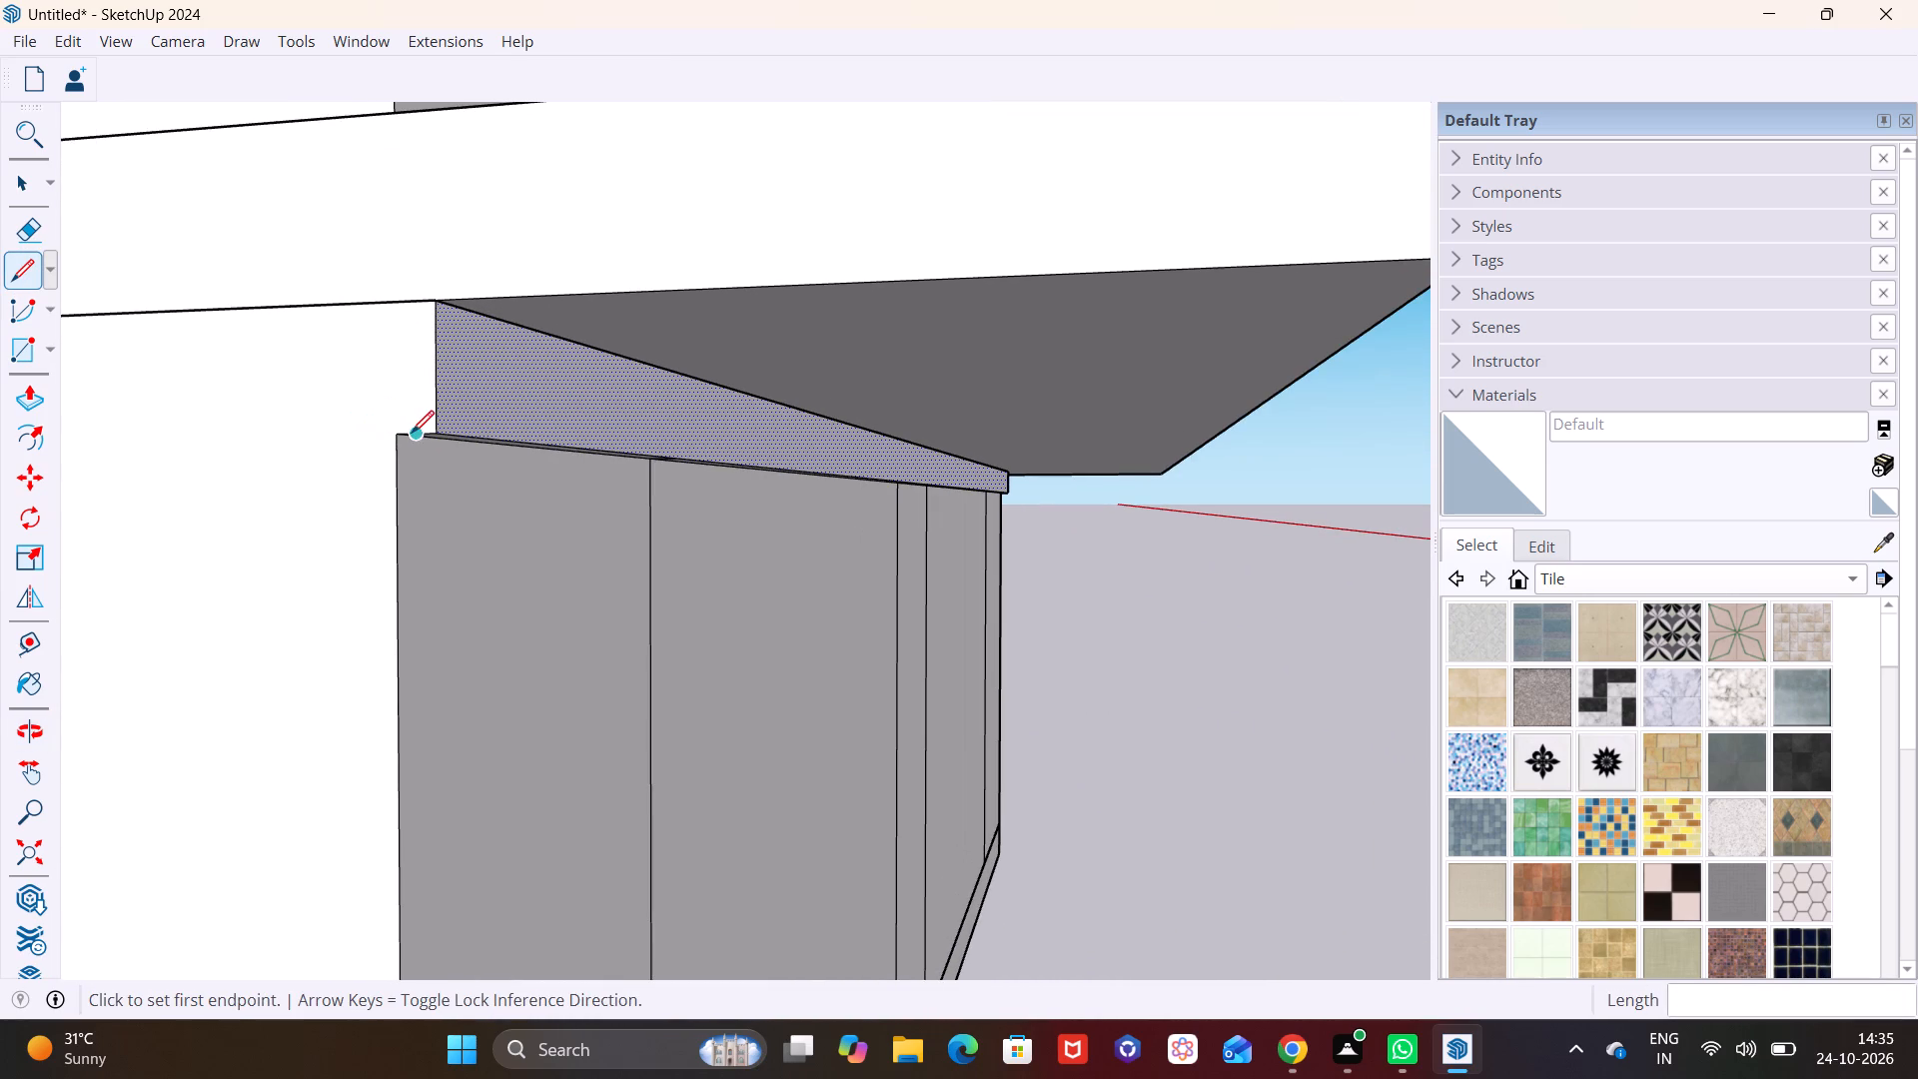
{"action": "left_click", "coordinate": [397, 432]}
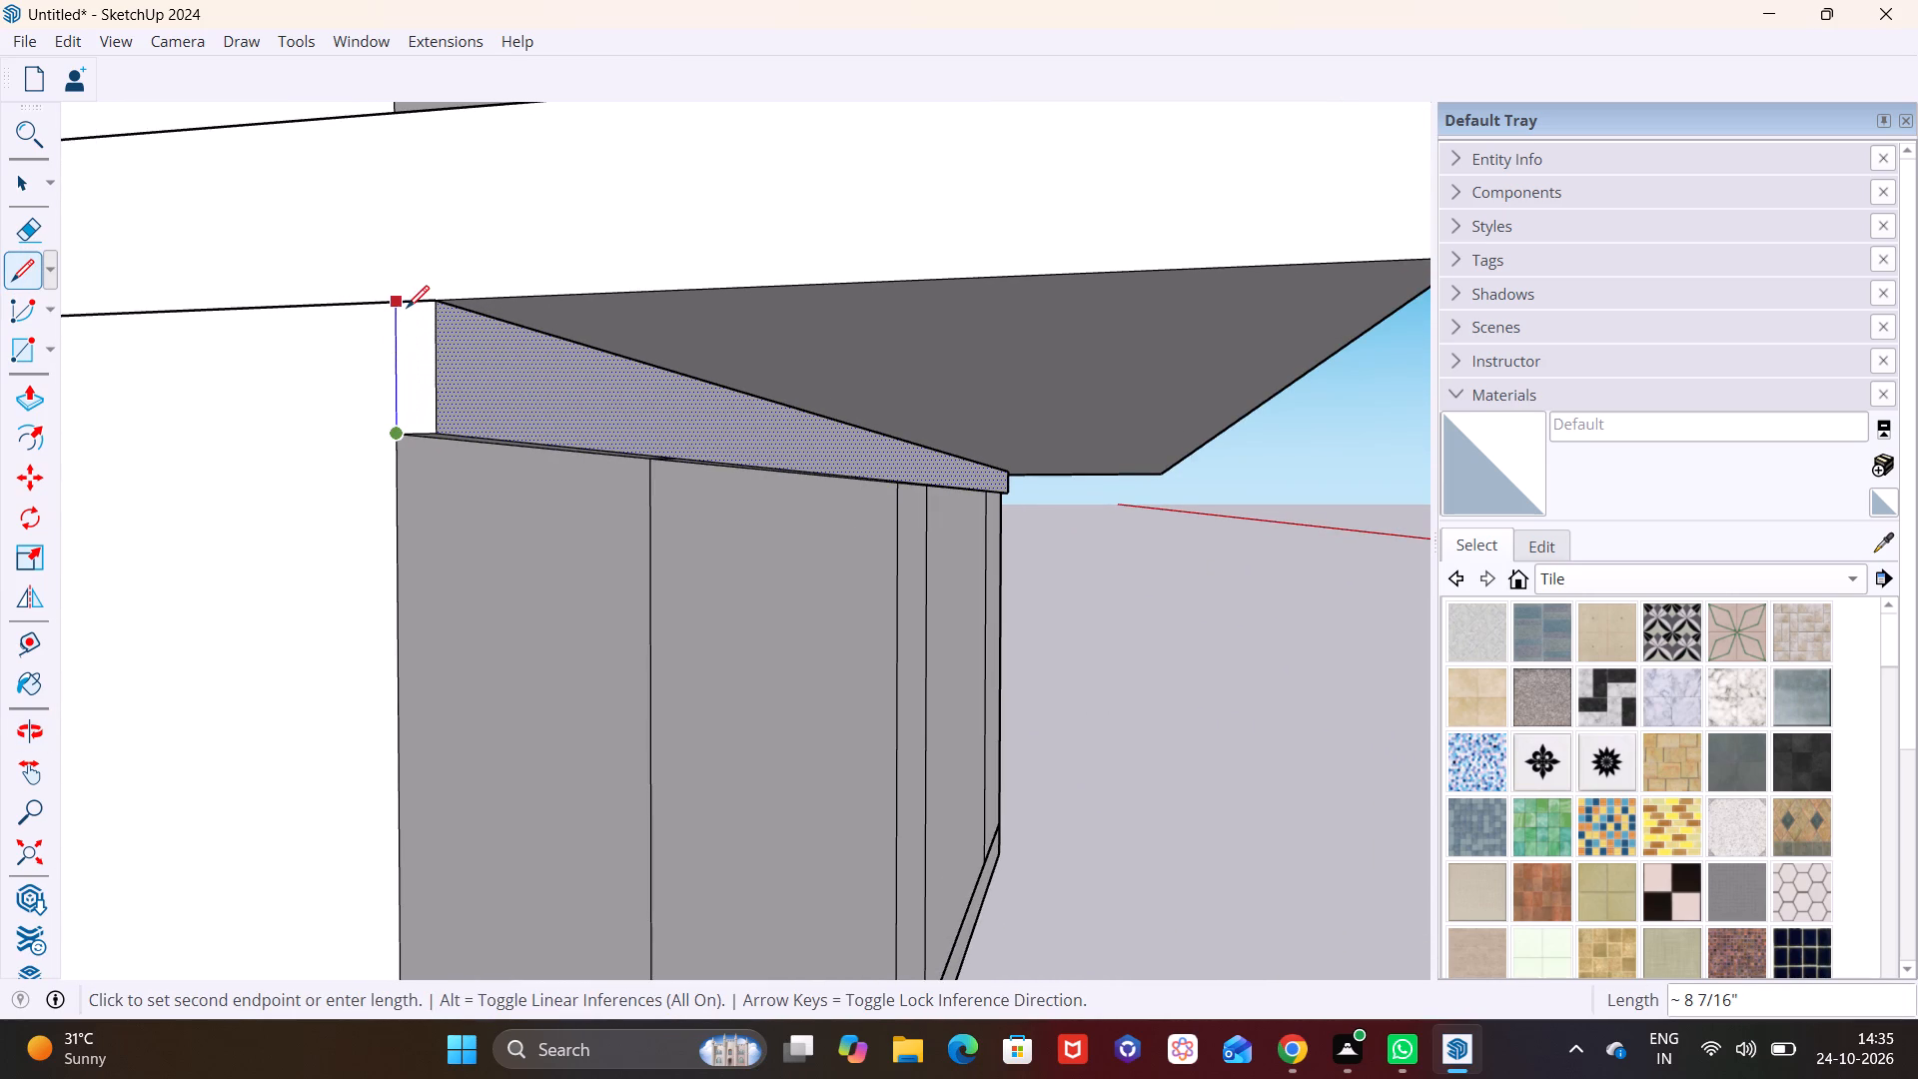
{"action": "left_click", "coordinate": [407, 308]}
{"action": "key", "text": "space"}
{"action": "left_click", "coordinate": [479, 485]}
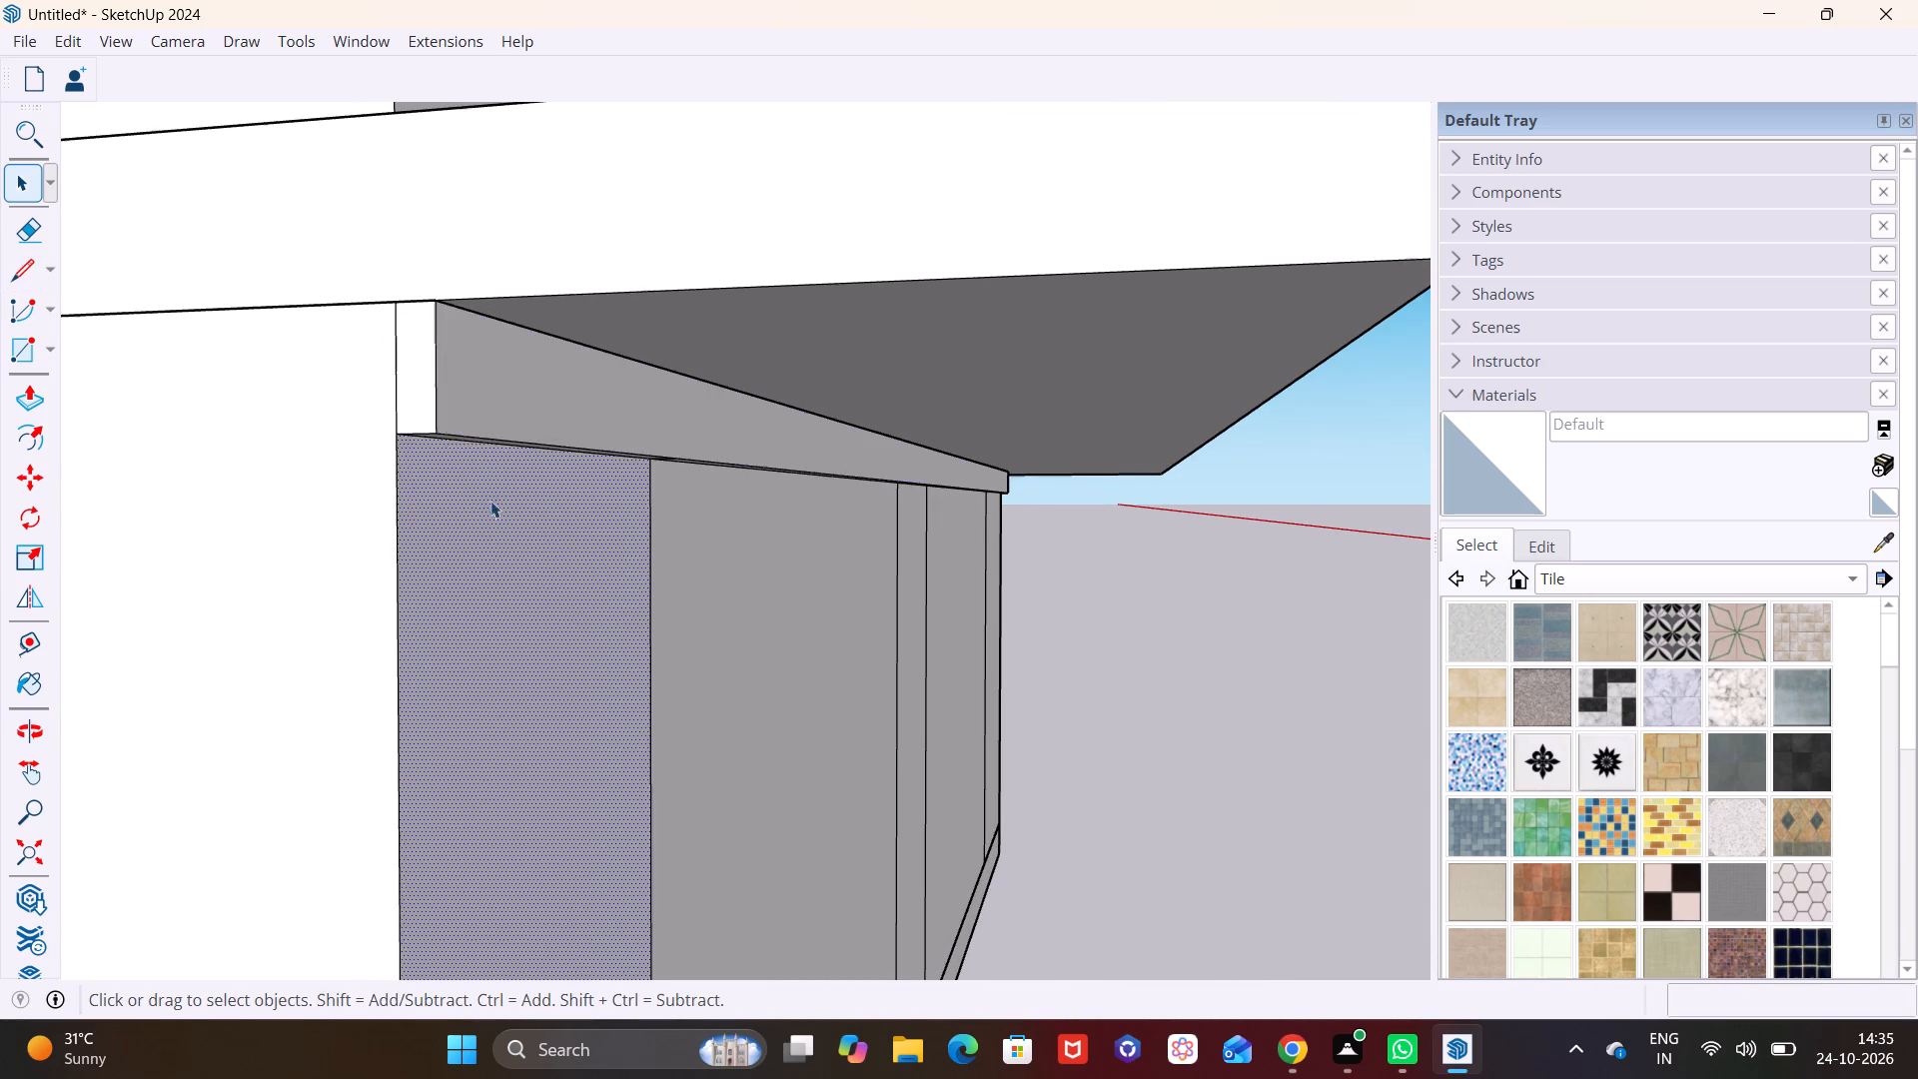
Draw a rectangle about 6" high across the wall's narrow end panel, slightly below the projecting strip.
{"action": "scroll", "coordinate": [490, 501], "scroll_direction": "down", "scroll_amount": 1}
{"action": "middle_click_drag", "start_coordinate": [611, 549], "coordinate": [204, 478]}
{"action": "scroll", "coordinate": [204, 478], "scroll_direction": "down", "scroll_amount": 4}
{"action": "middle_click_drag", "start_coordinate": [771, 607], "coordinate": [624, 368], "text": "shift"}
{"action": "middle_click_drag", "start_coordinate": [690, 390], "coordinate": [472, 478]}
{"action": "left_click", "coordinate": [189, 452]}
{"action": "middle_click_drag", "start_coordinate": [324, 514], "coordinate": [685, 539]}
{"action": "scroll", "coordinate": [382, 391], "scroll_direction": "up", "scroll_amount": 3}
{"action": "middle_click_drag", "start_coordinate": [379, 394], "coordinate": [685, 583], "text": "shift"}
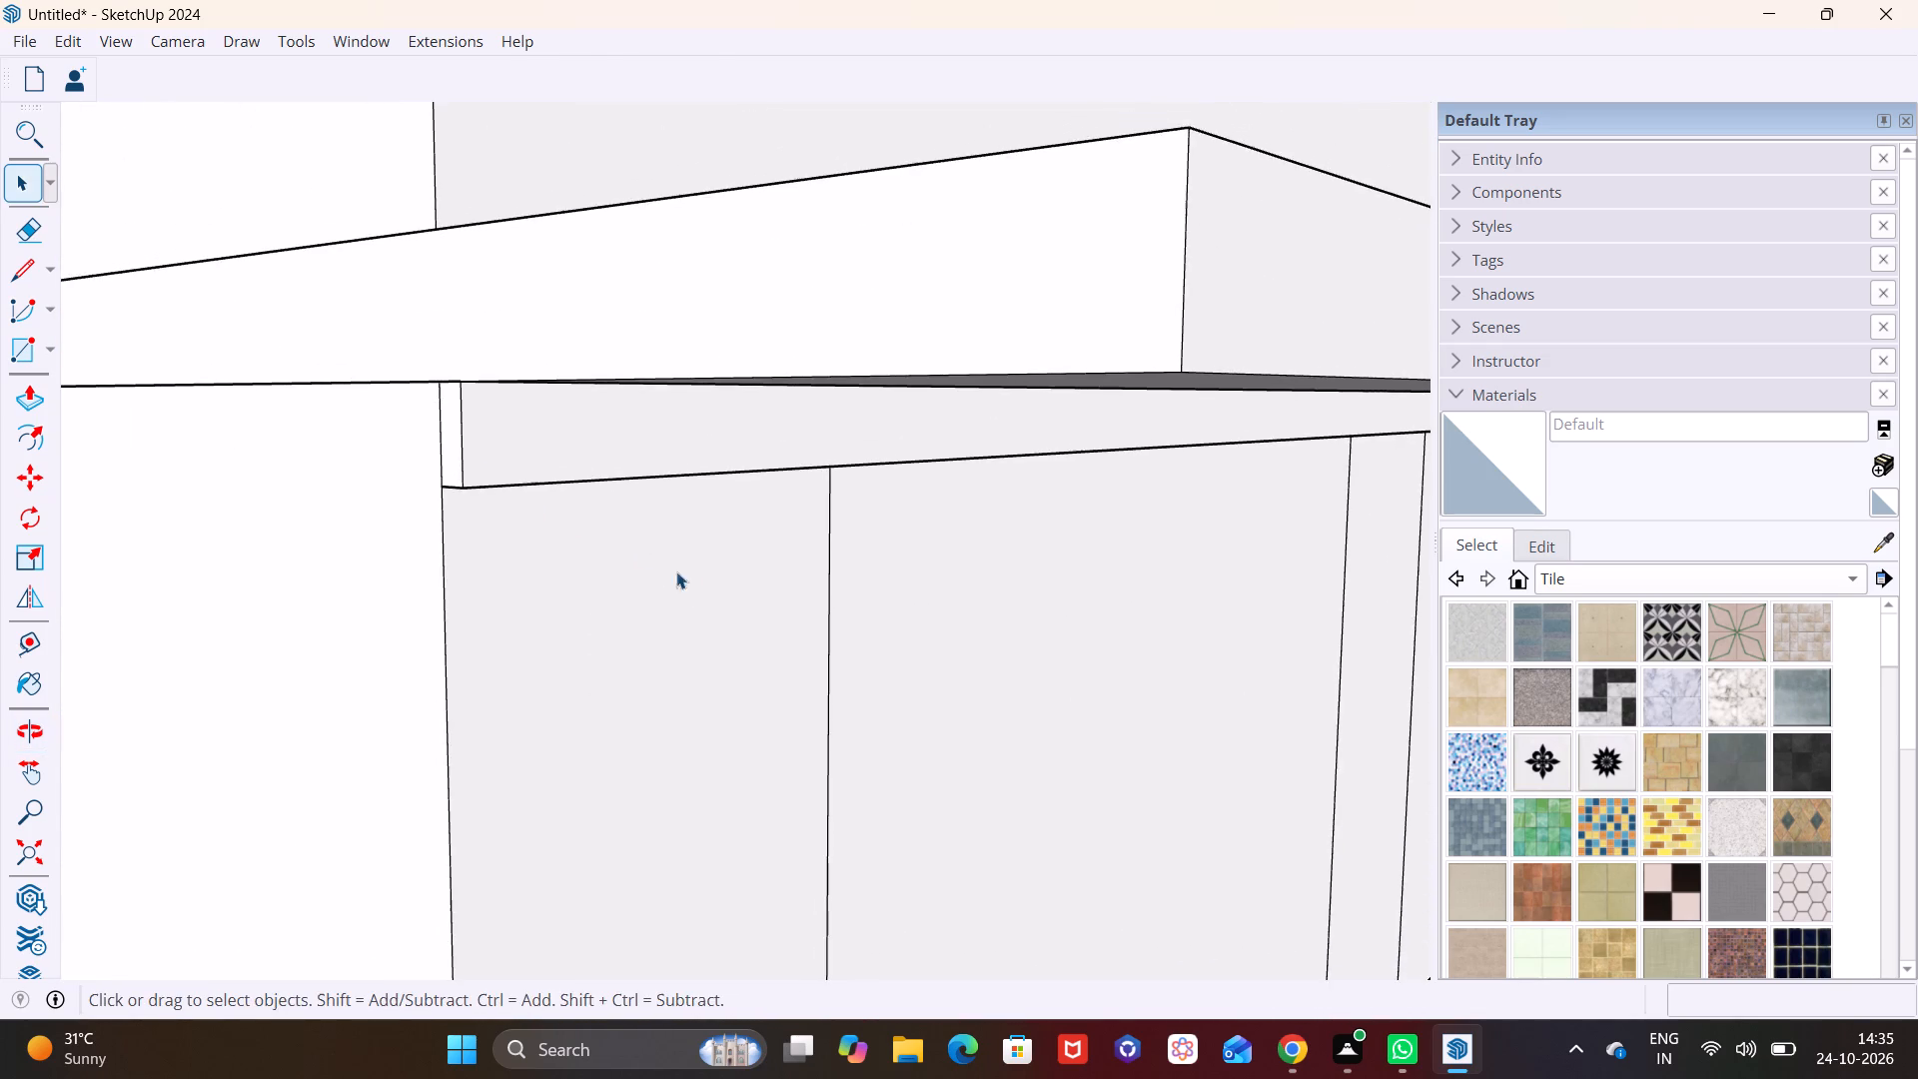
{"action": "scroll", "coordinate": [533, 529], "scroll_direction": "up", "scroll_amount": 2}
{"action": "left_click", "coordinate": [50, 344]}
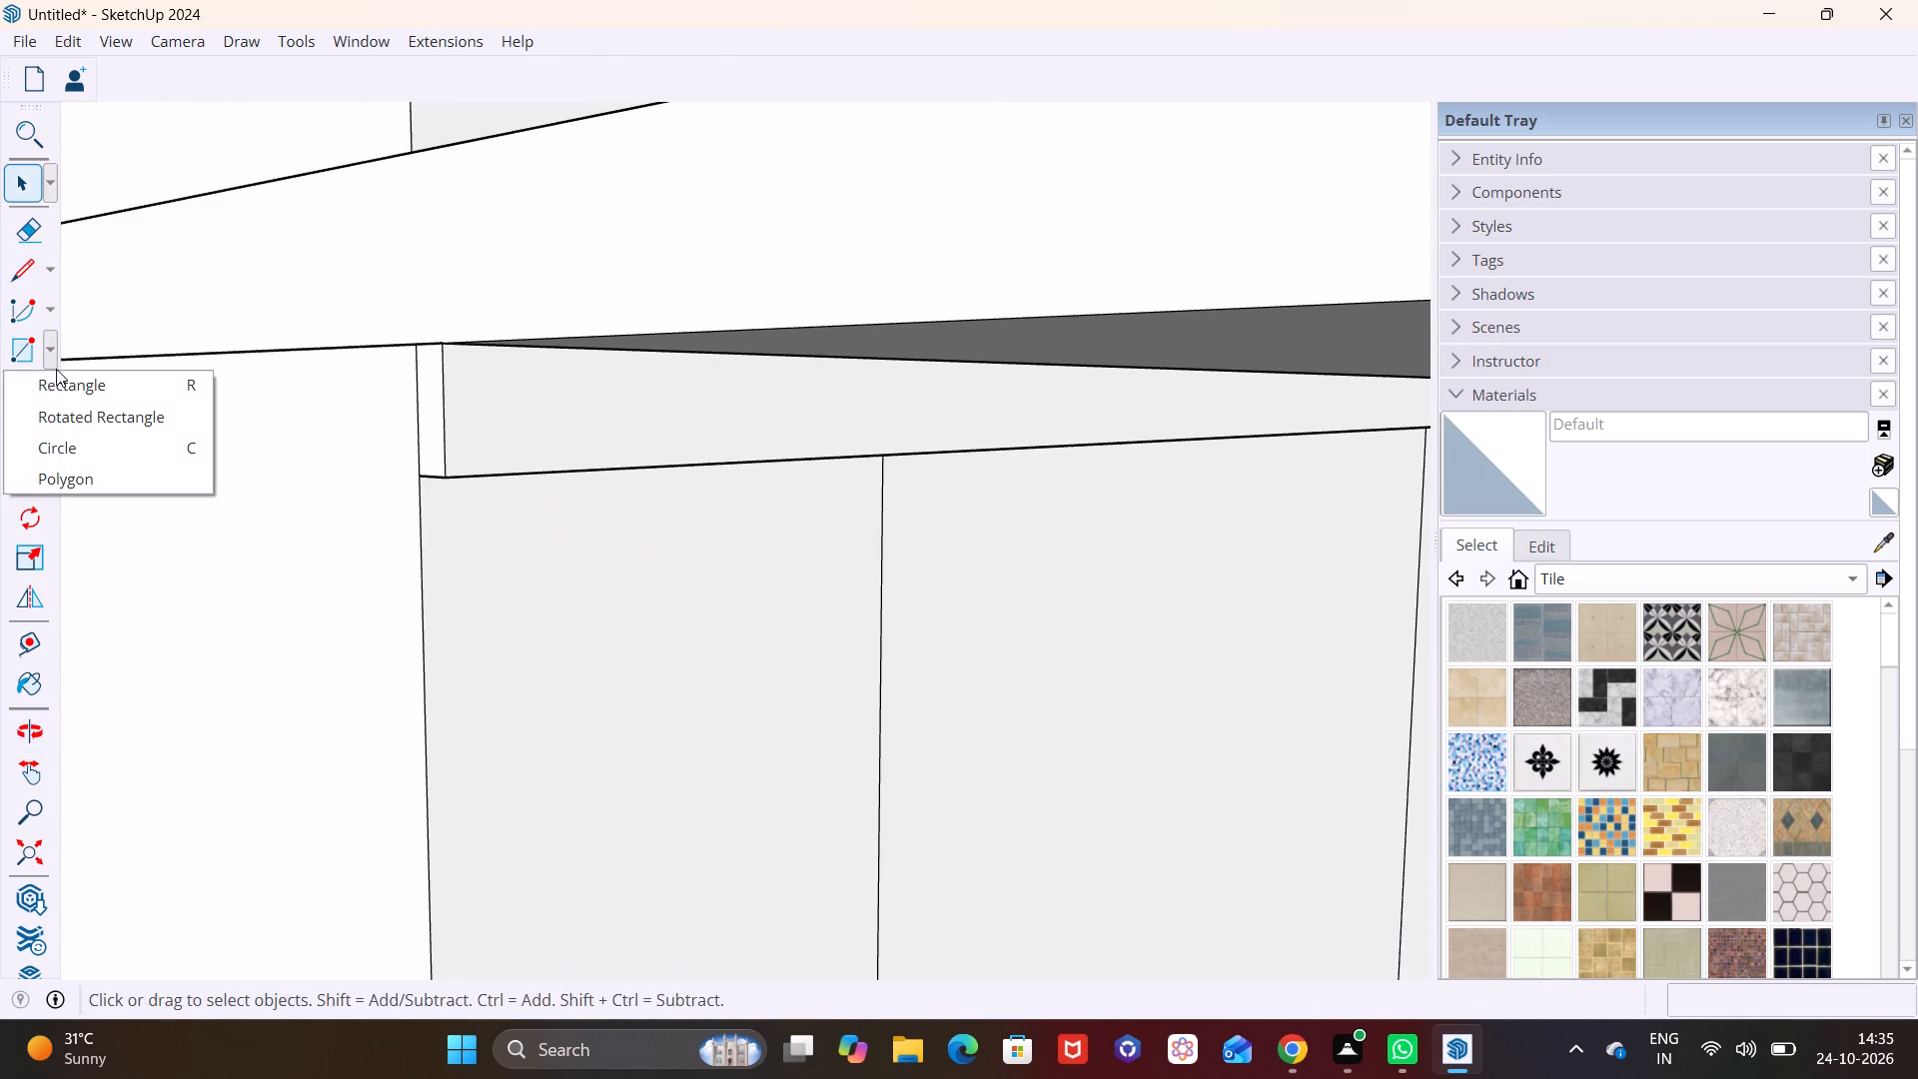
{"action": "left_click", "coordinate": [53, 377]}
{"action": "scroll", "coordinate": [470, 520], "scroll_direction": "up", "scroll_amount": 3}
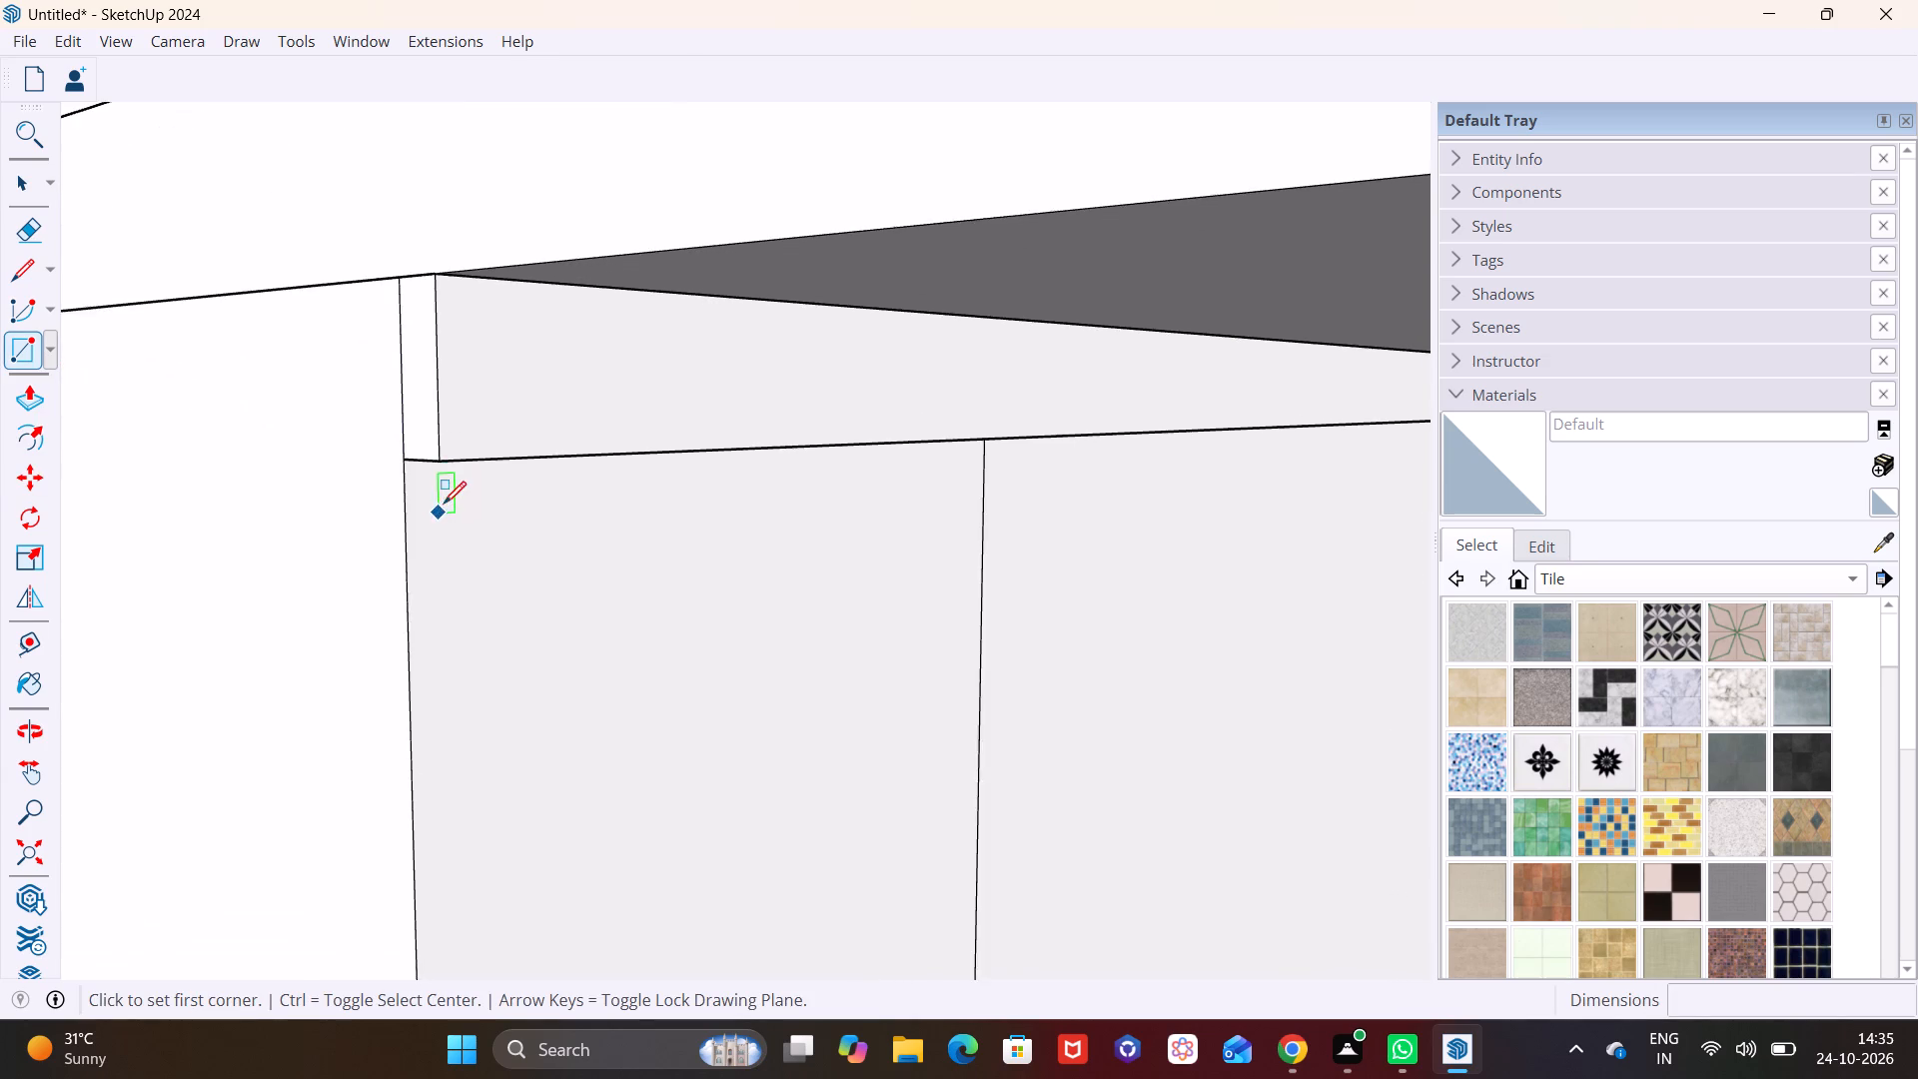
{"action": "middle_click_drag", "start_coordinate": [444, 504], "coordinate": [483, 414]}
{"action": "left_click", "coordinate": [420, 436]}
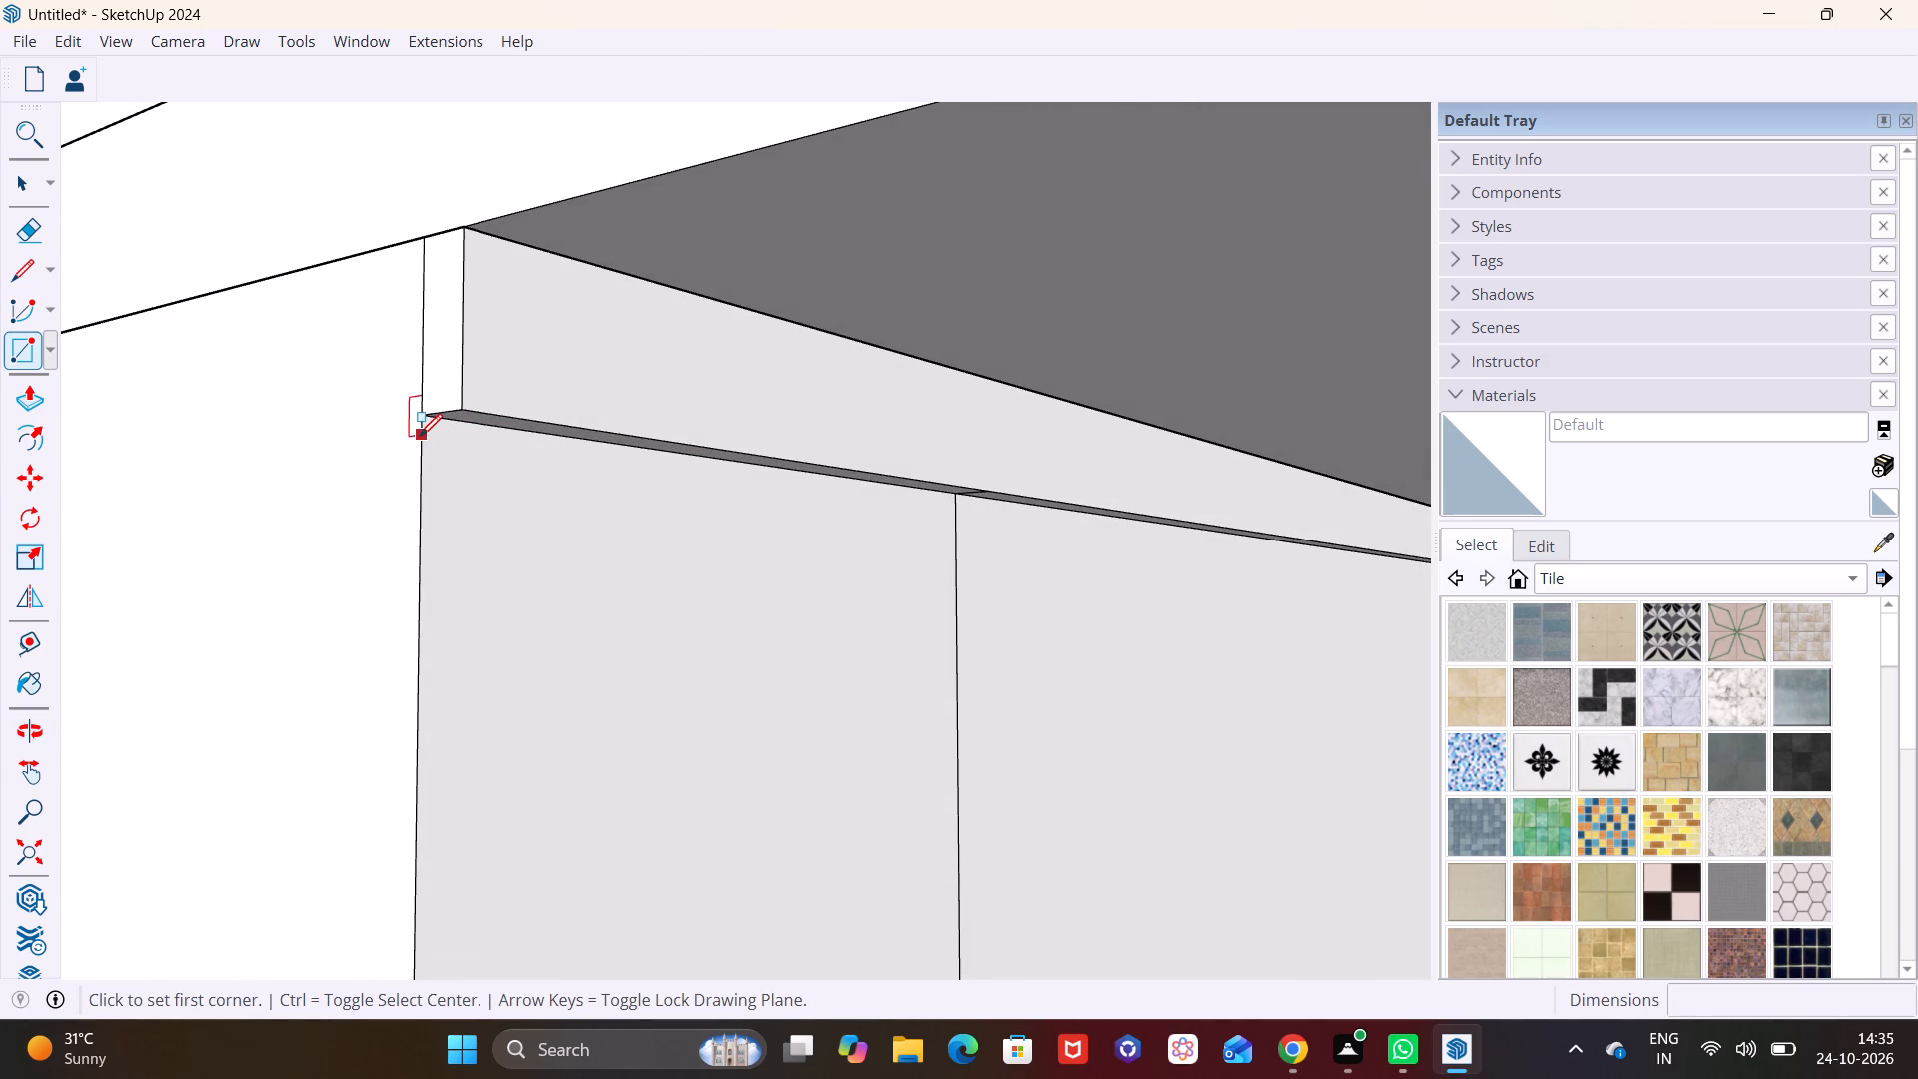
{"action": "left_click", "coordinate": [956, 588]}
Push/Pull the end panel's small rectangle outward about 2 13/16" to form a projecting block.
{"action": "middle_click_drag", "start_coordinate": [940, 588], "coordinate": [613, 657]}
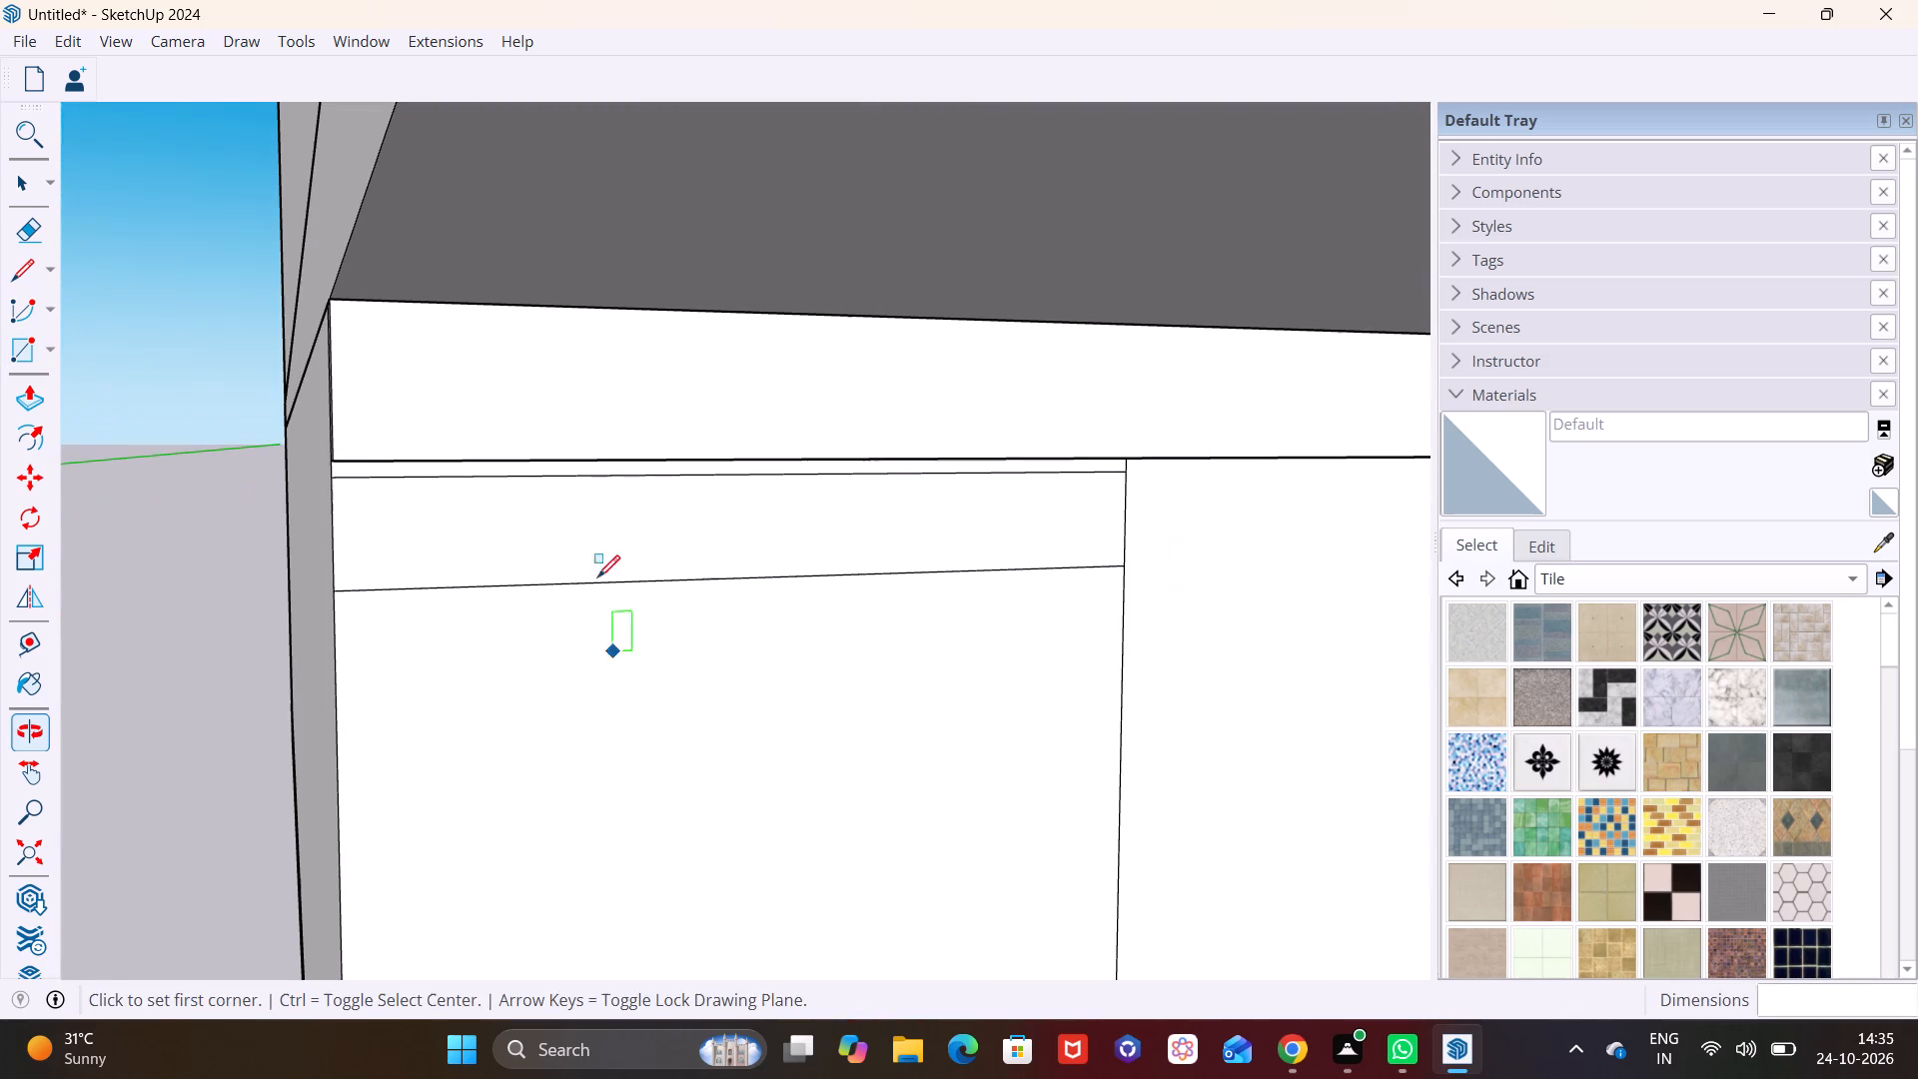
{"action": "key", "text": "space"}
{"action": "left_click", "coordinate": [581, 538]}
{"action": "middle_click_drag", "start_coordinate": [519, 521], "coordinate": [747, 577]}
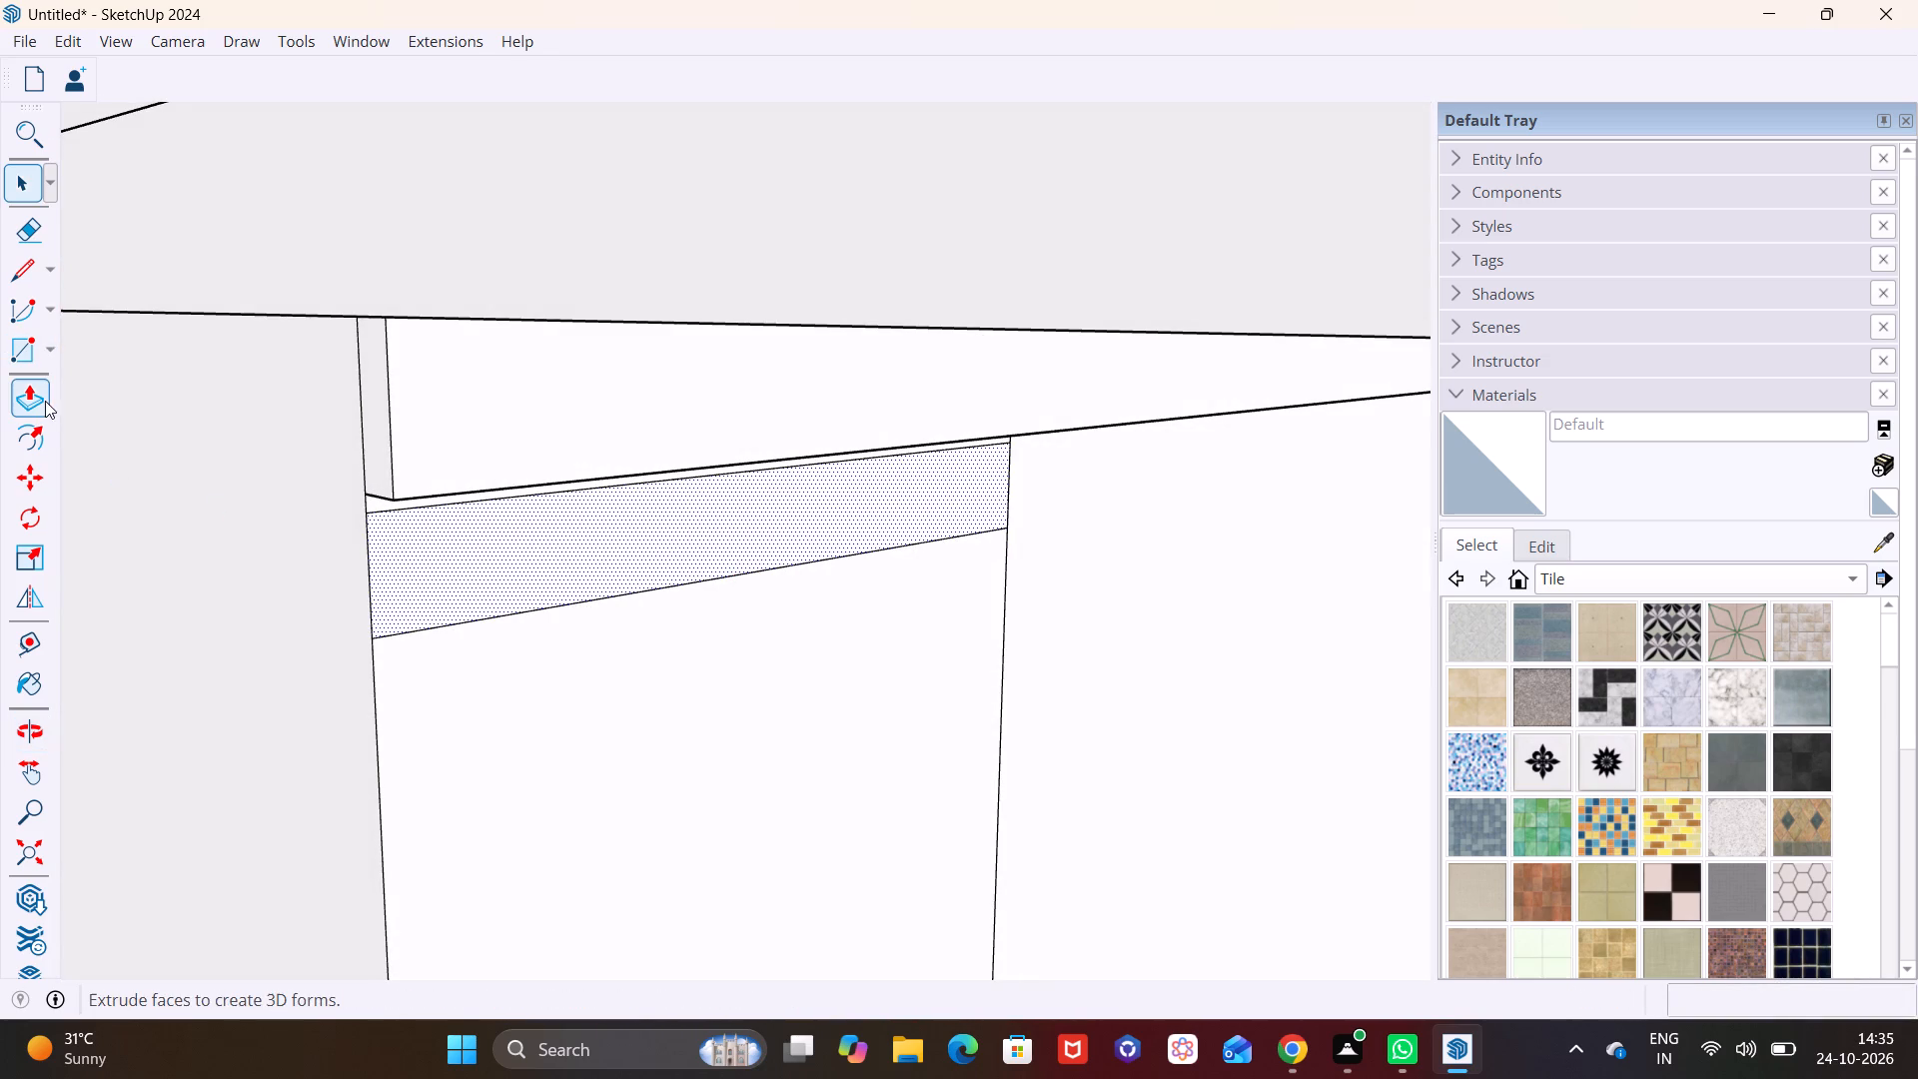
{"action": "left_click", "coordinate": [42, 400]}
{"action": "left_click", "coordinate": [442, 538]}
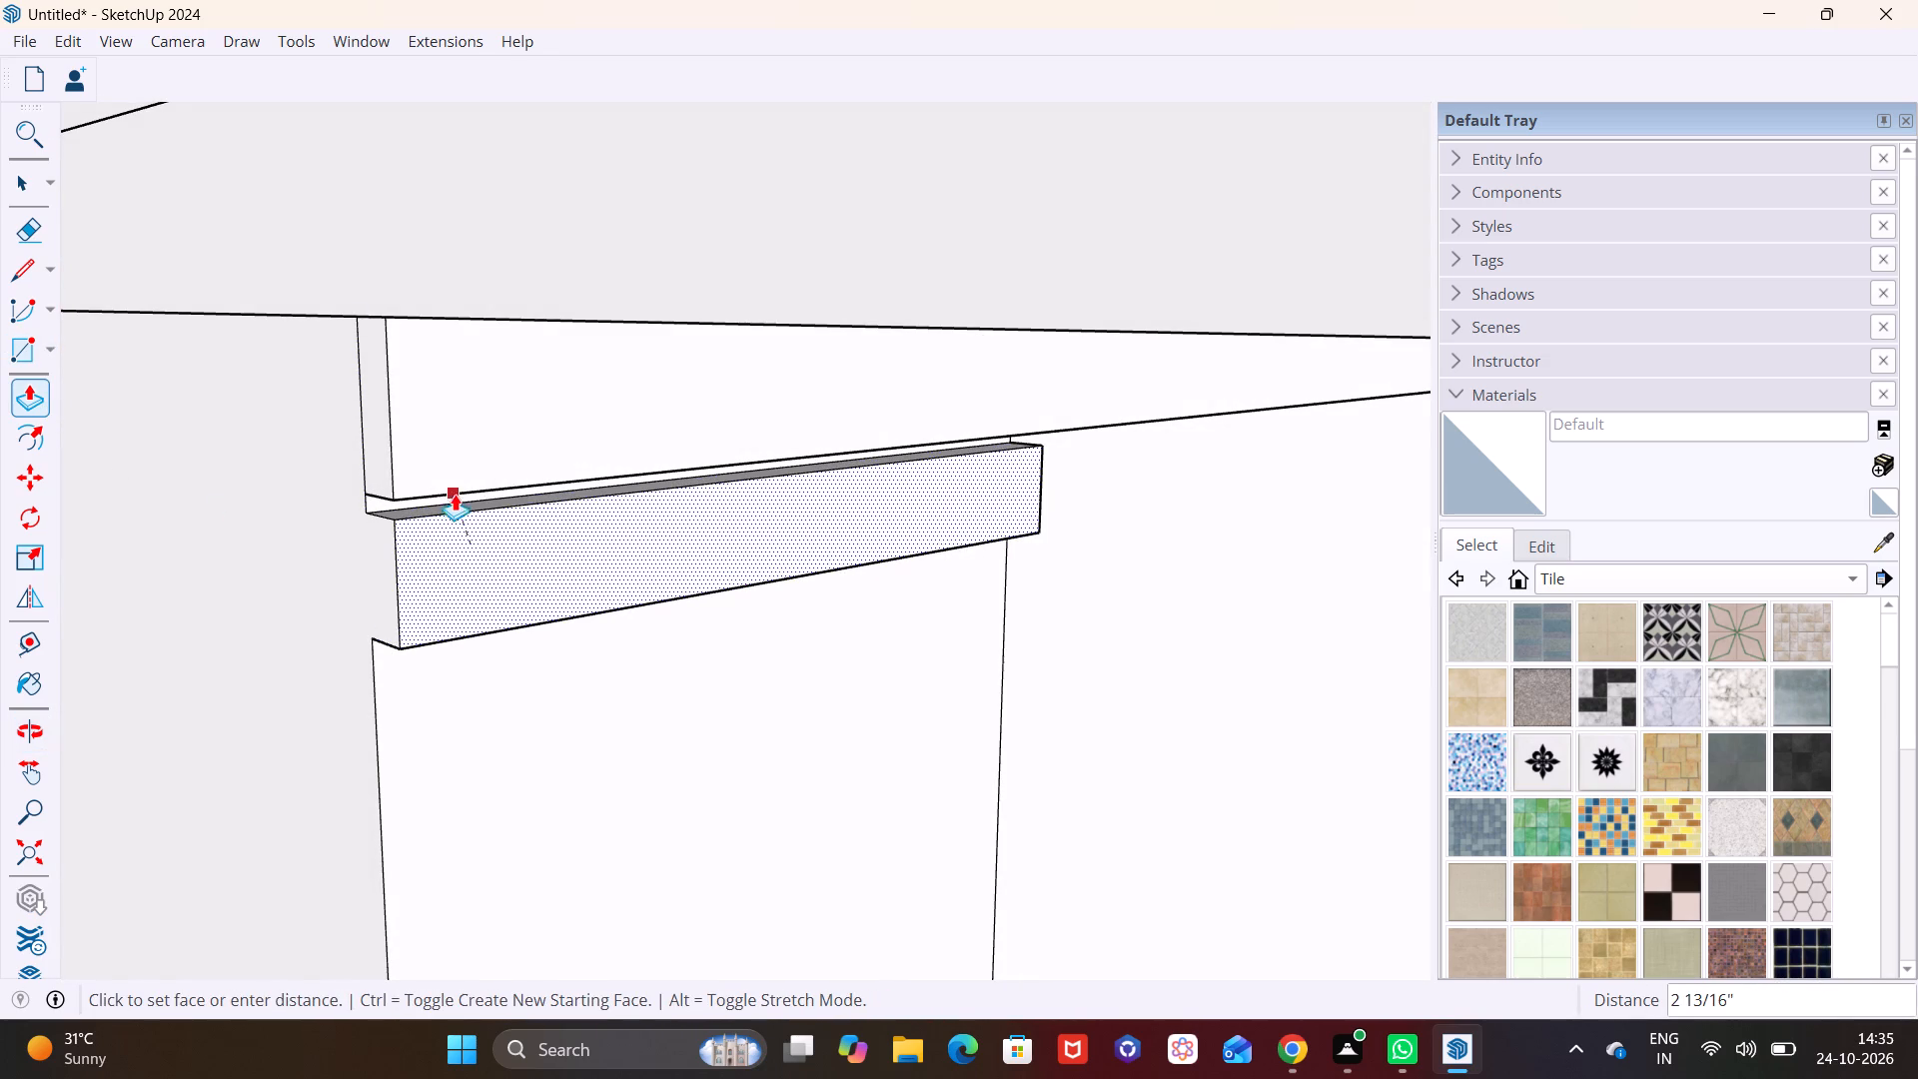
{"action": "left_click", "coordinate": [455, 489]}
Draw a vertical line along the wall corner from the block's top to its bottom, separating its end from the adjacent wall.
{"action": "scroll", "coordinate": [491, 609], "scroll_direction": "down", "scroll_amount": 2}
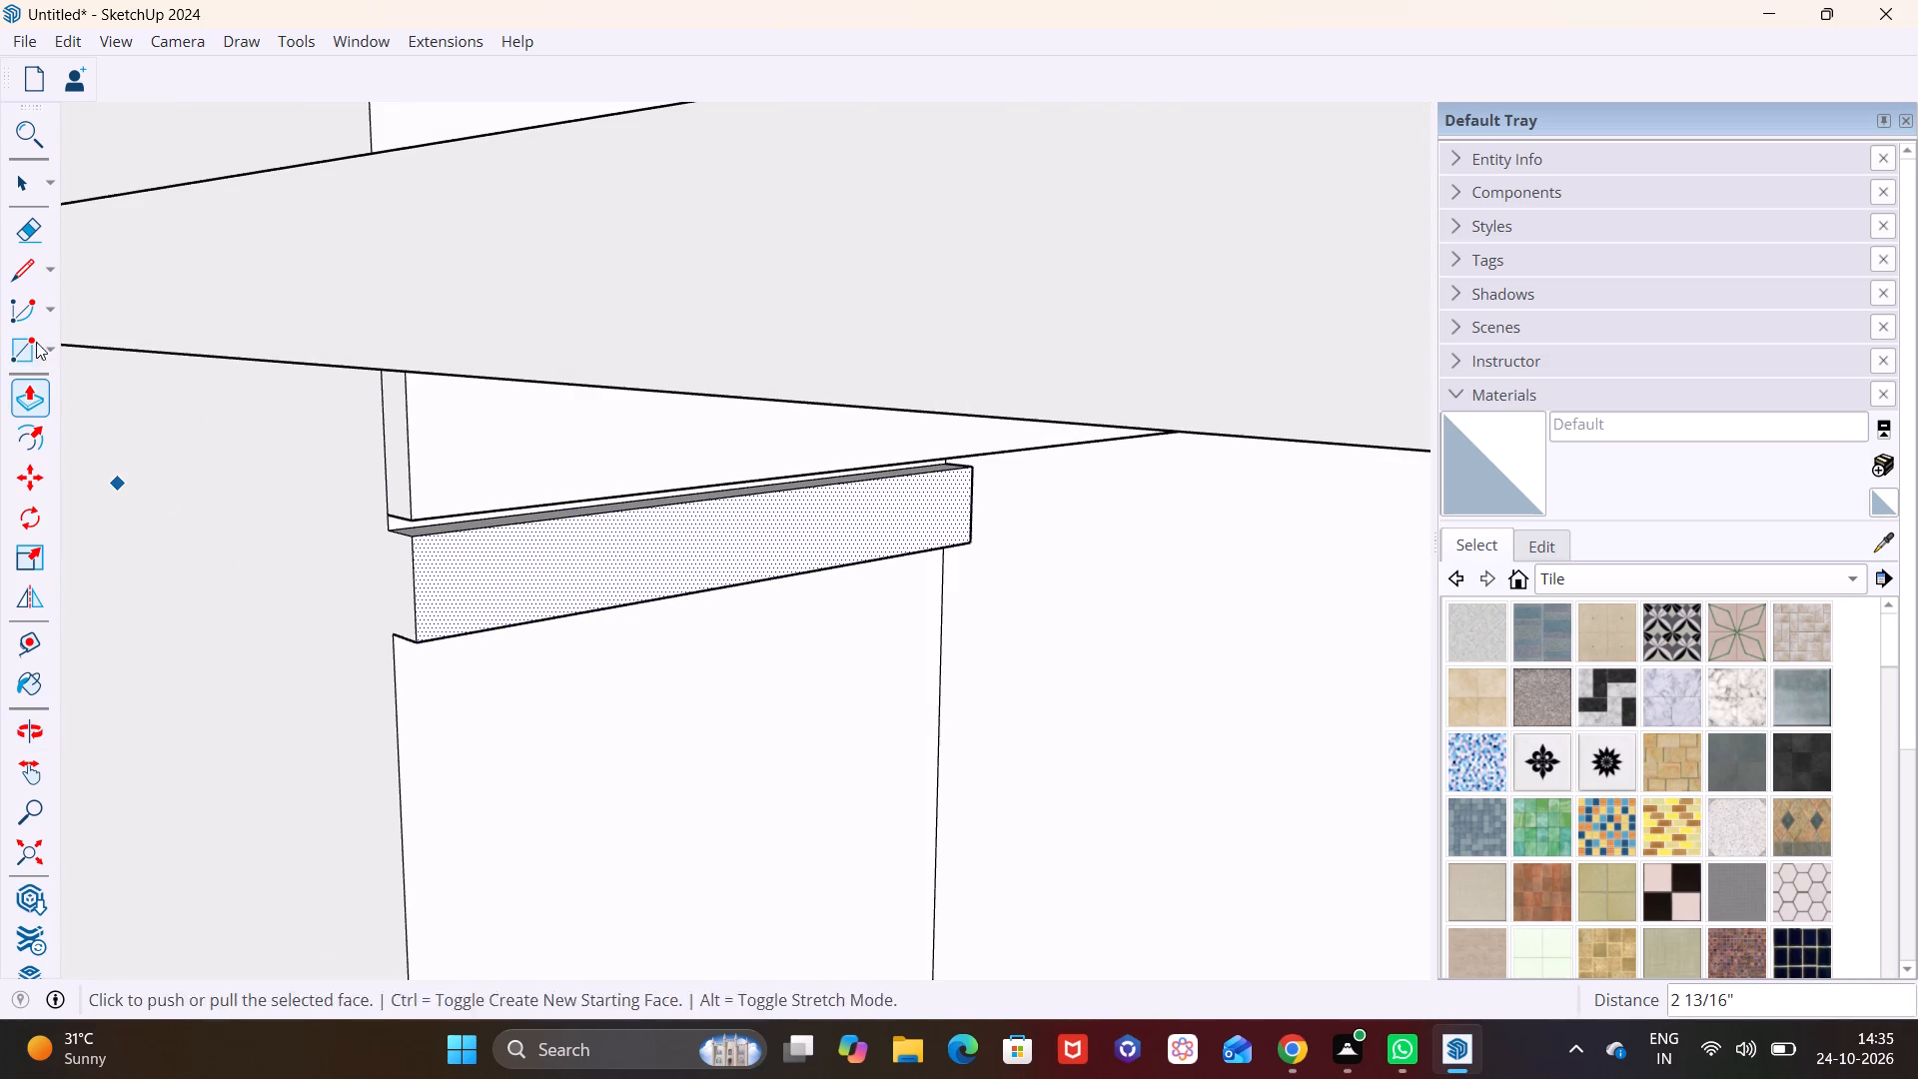
{"action": "left_click", "coordinate": [27, 274]}
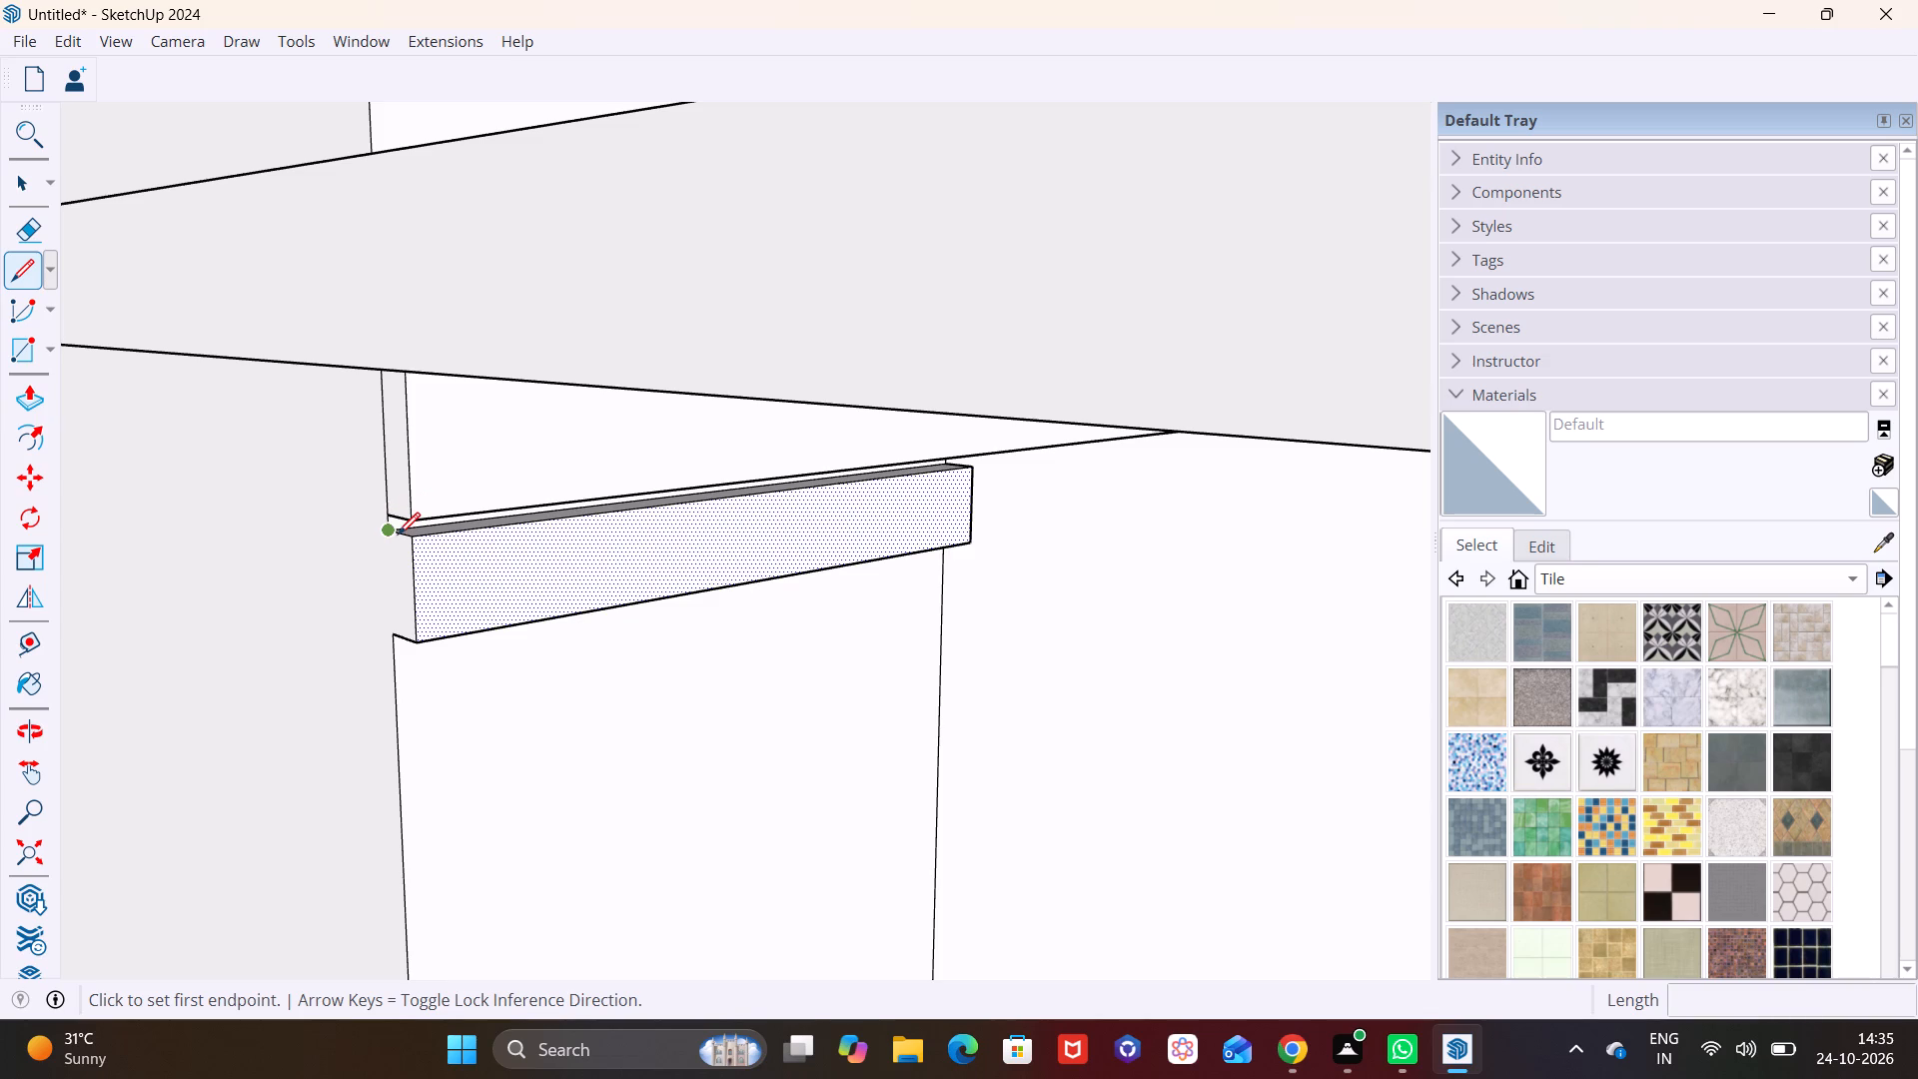
{"action": "left_click", "coordinate": [398, 535]}
{"action": "left_click", "coordinate": [387, 634]}
{"action": "scroll", "coordinate": [482, 691], "scroll_direction": "down", "scroll_amount": 2}
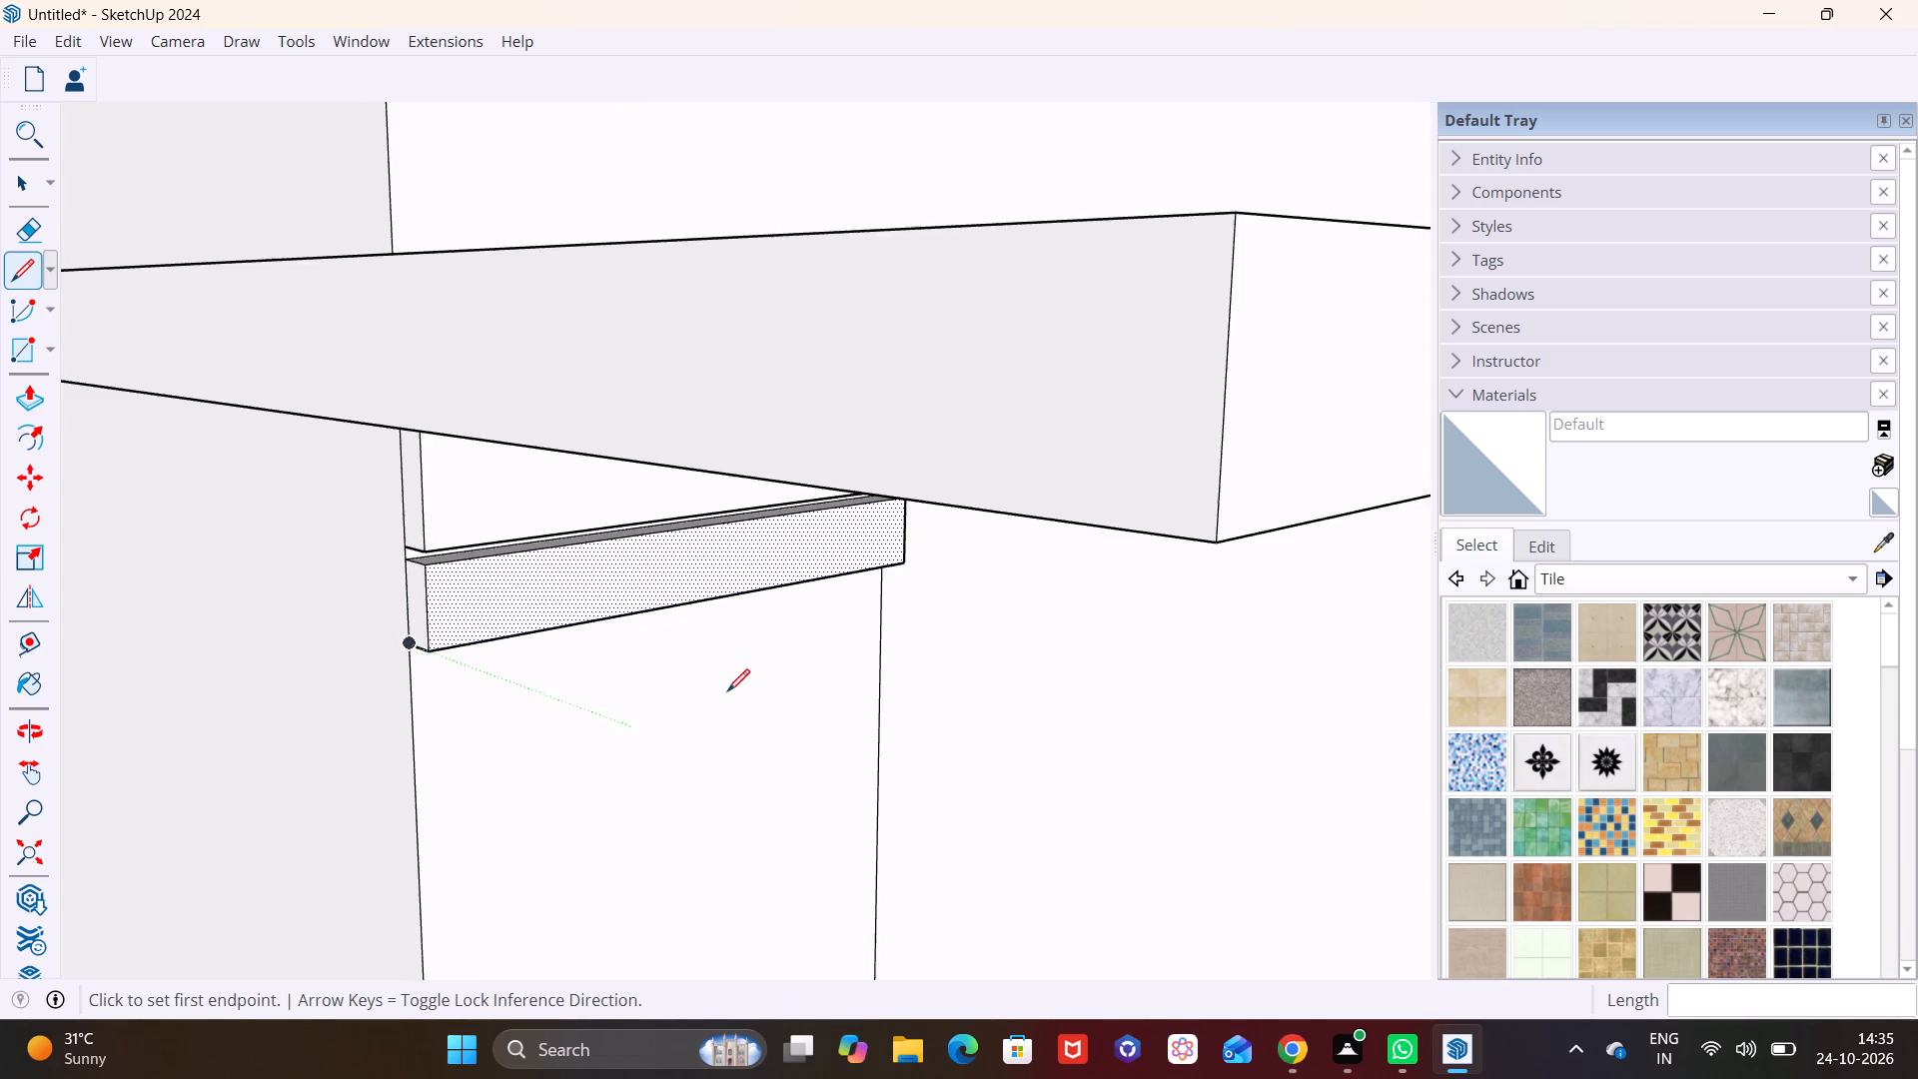
{"action": "middle_click_drag", "start_coordinate": [713, 669], "coordinate": [0, 556]}
{"action": "middle_click_drag", "start_coordinate": [824, 685], "coordinate": [1428, 697]}
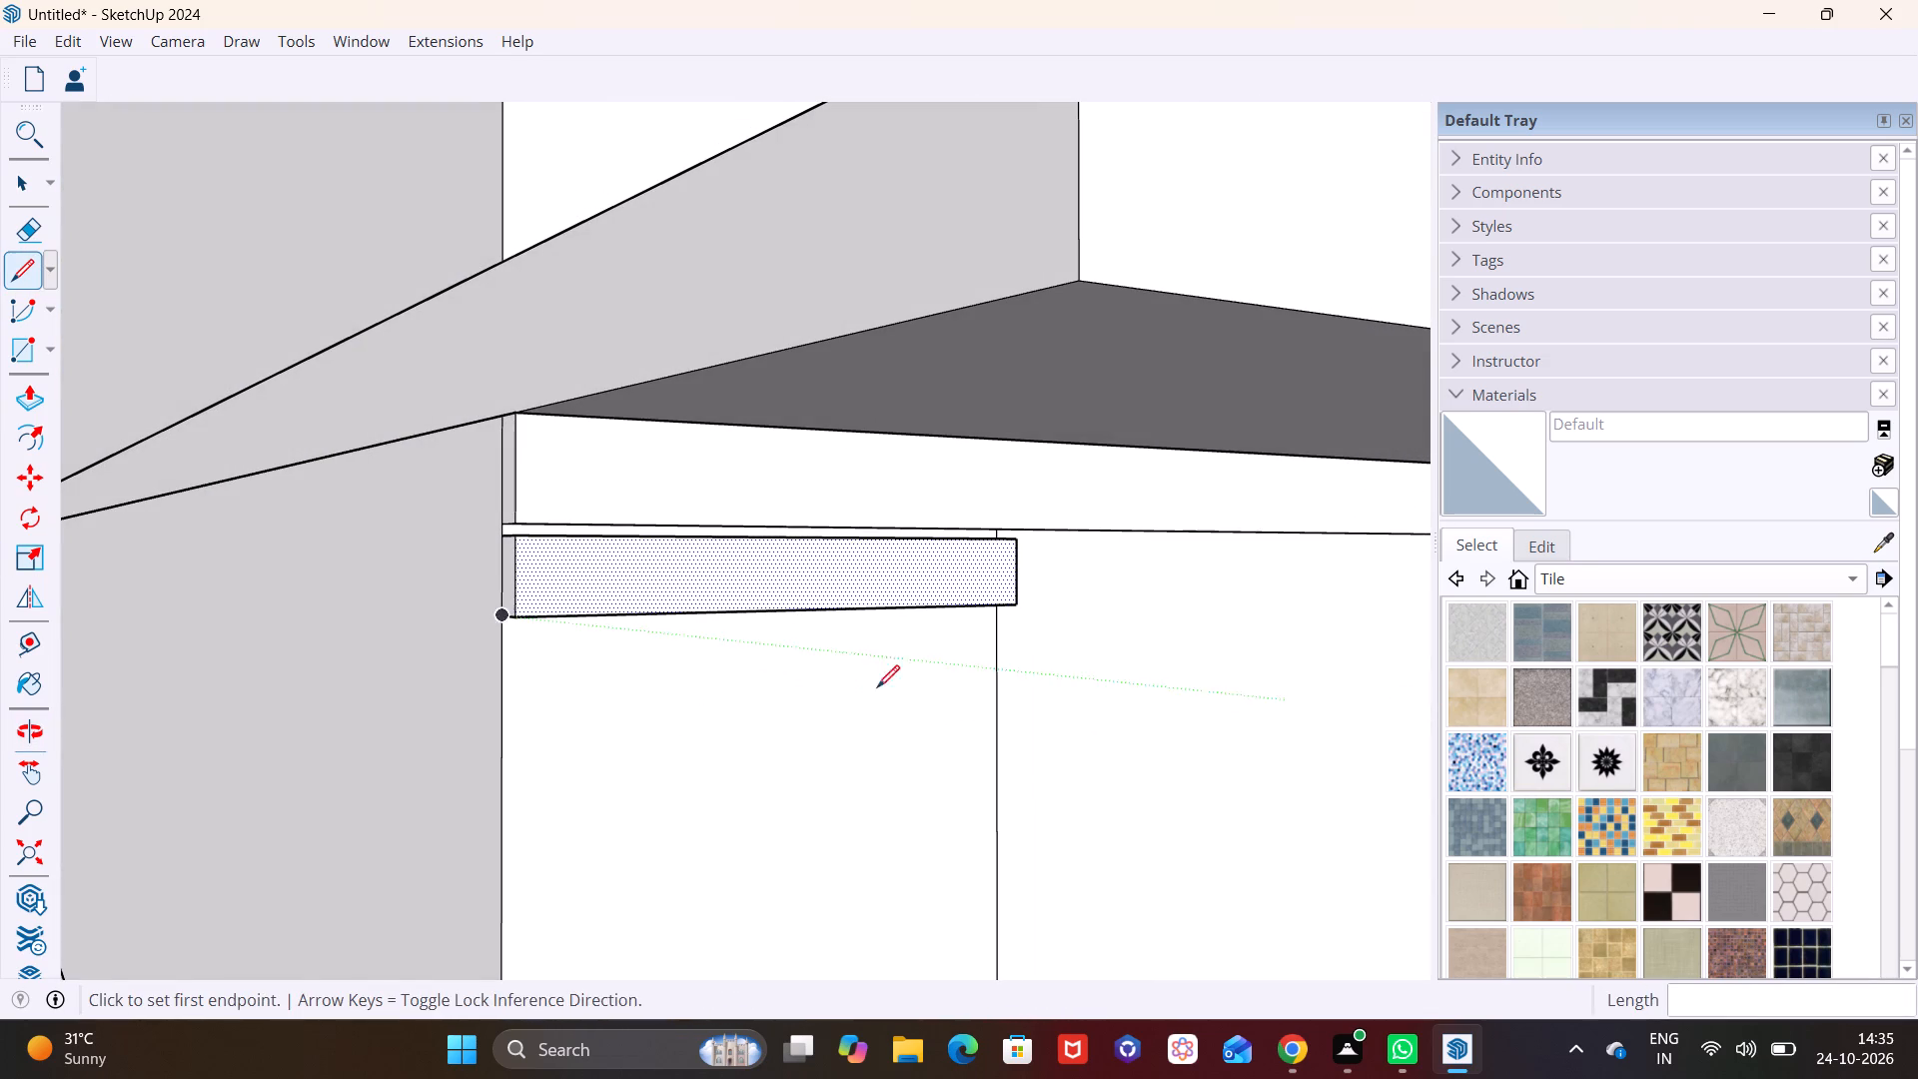
{"action": "key", "text": "space"}
Select all faces of the projecting block and copy it twice straight down the end panel, each about 7 3/8" below the previous.
{"action": "left_click", "coordinate": [786, 741]}
{"action": "scroll", "coordinate": [786, 736], "scroll_direction": "down", "scroll_amount": 3}
{"action": "middle_click_drag", "start_coordinate": [756, 742], "coordinate": [443, 701]}
{"action": "scroll", "coordinate": [571, 707], "scroll_direction": "down", "scroll_amount": 6}
{"action": "middle_click_drag", "start_coordinate": [668, 732], "coordinate": [584, 568], "text": "shift"}
{"action": "middle_click_drag", "start_coordinate": [580, 568], "coordinate": [855, 671]}
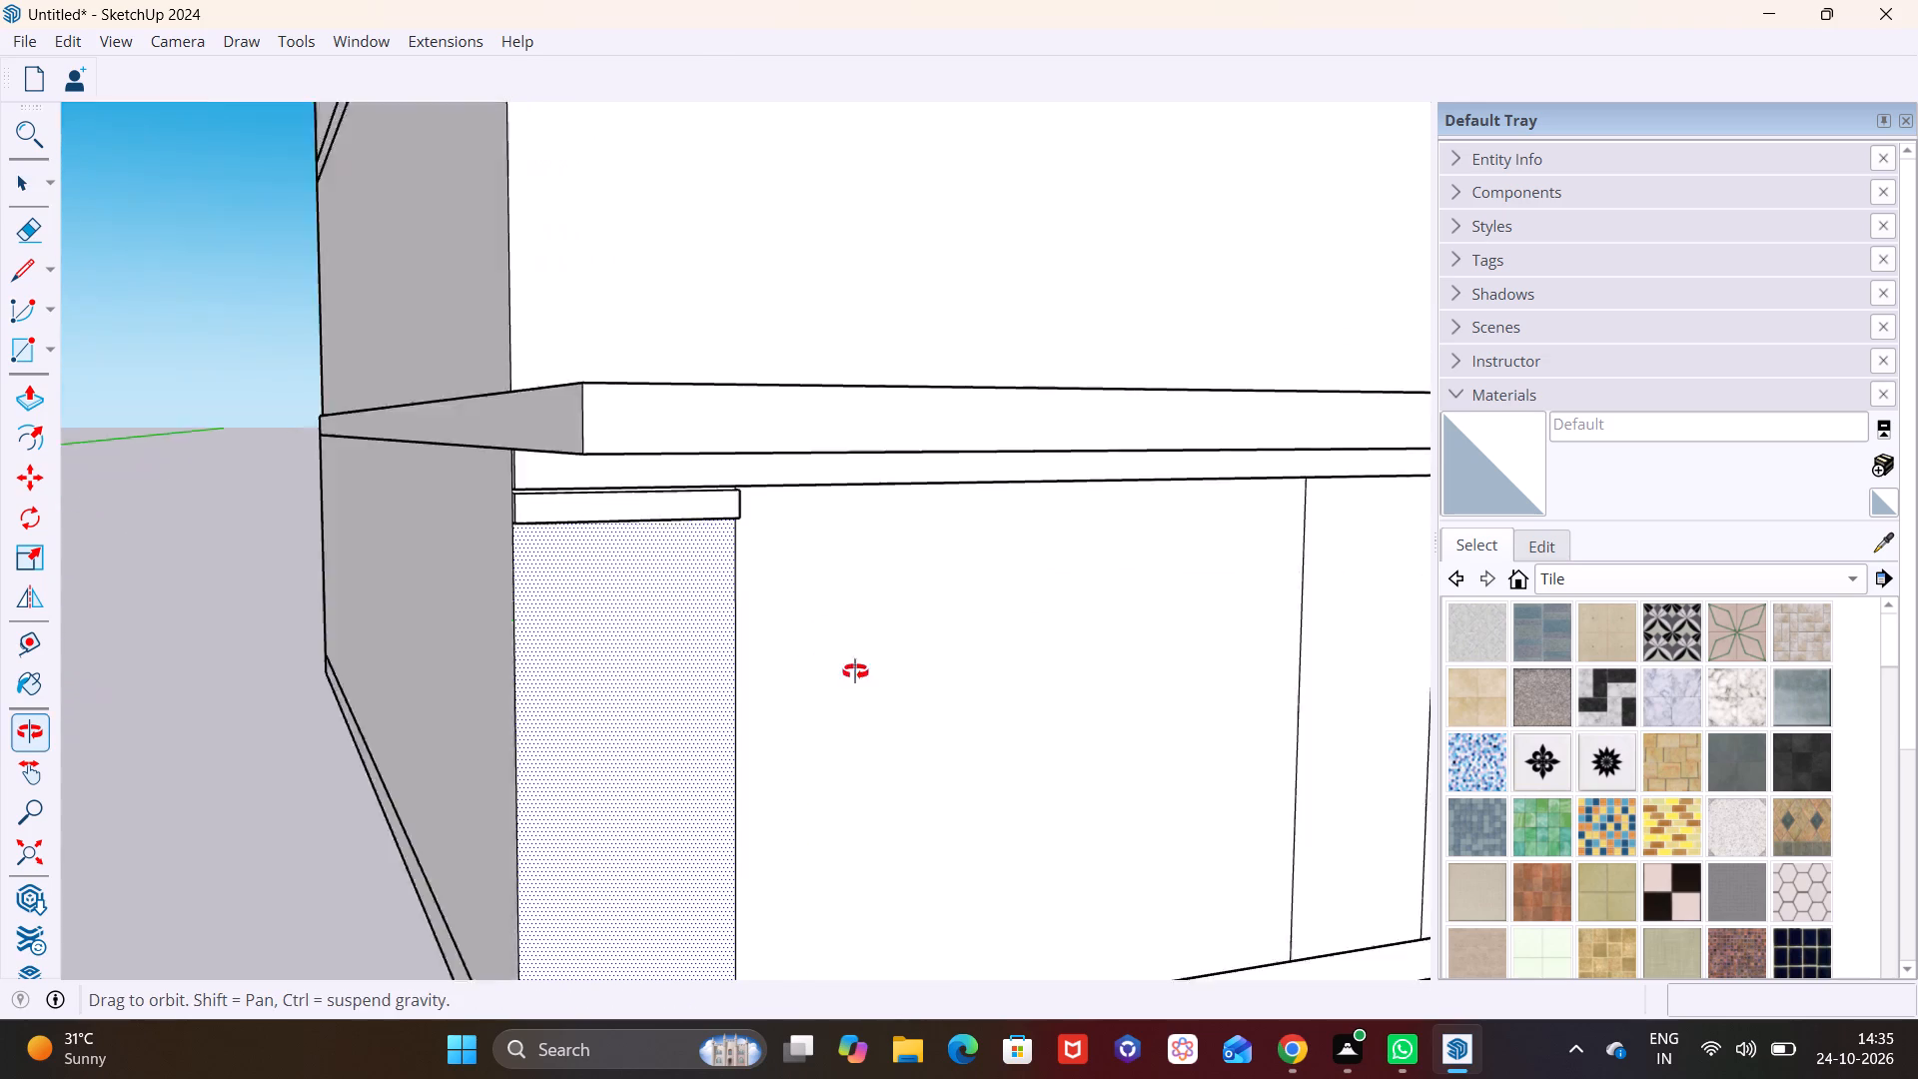
{"action": "middle_click_drag", "start_coordinate": [855, 671], "coordinate": [960, 687]}
{"action": "scroll", "coordinate": [452, 523], "scroll_direction": "up", "scroll_amount": 9}
{"action": "middle_click_drag", "start_coordinate": [621, 570], "coordinate": [575, 627], "text": "shift"}
{"action": "middle_click_drag", "start_coordinate": [575, 627], "coordinate": [640, 627]}
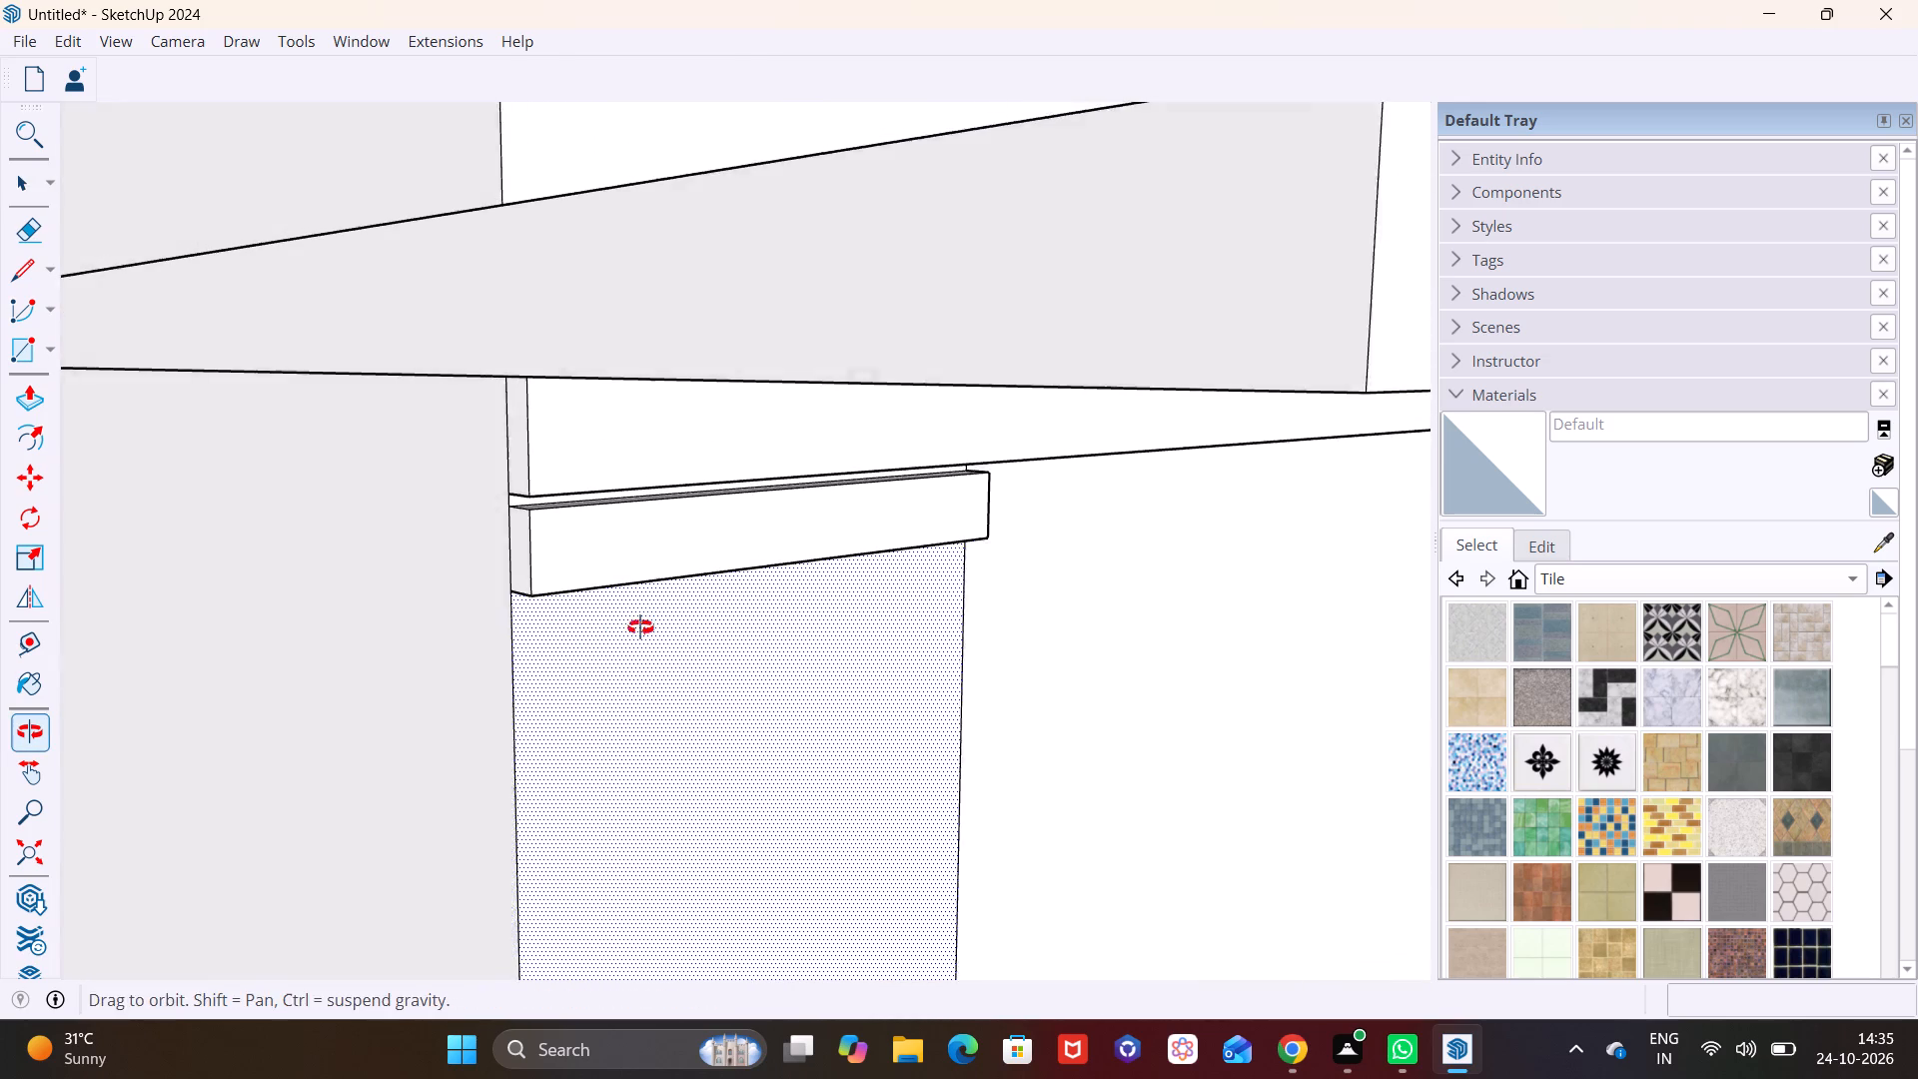
{"action": "middle_click_drag", "start_coordinate": [640, 627], "coordinate": [651, 625]}
{"action": "double_click", "coordinate": [622, 556]}
{"action": "double_click", "coordinate": [534, 564], "text": "ctrl"}
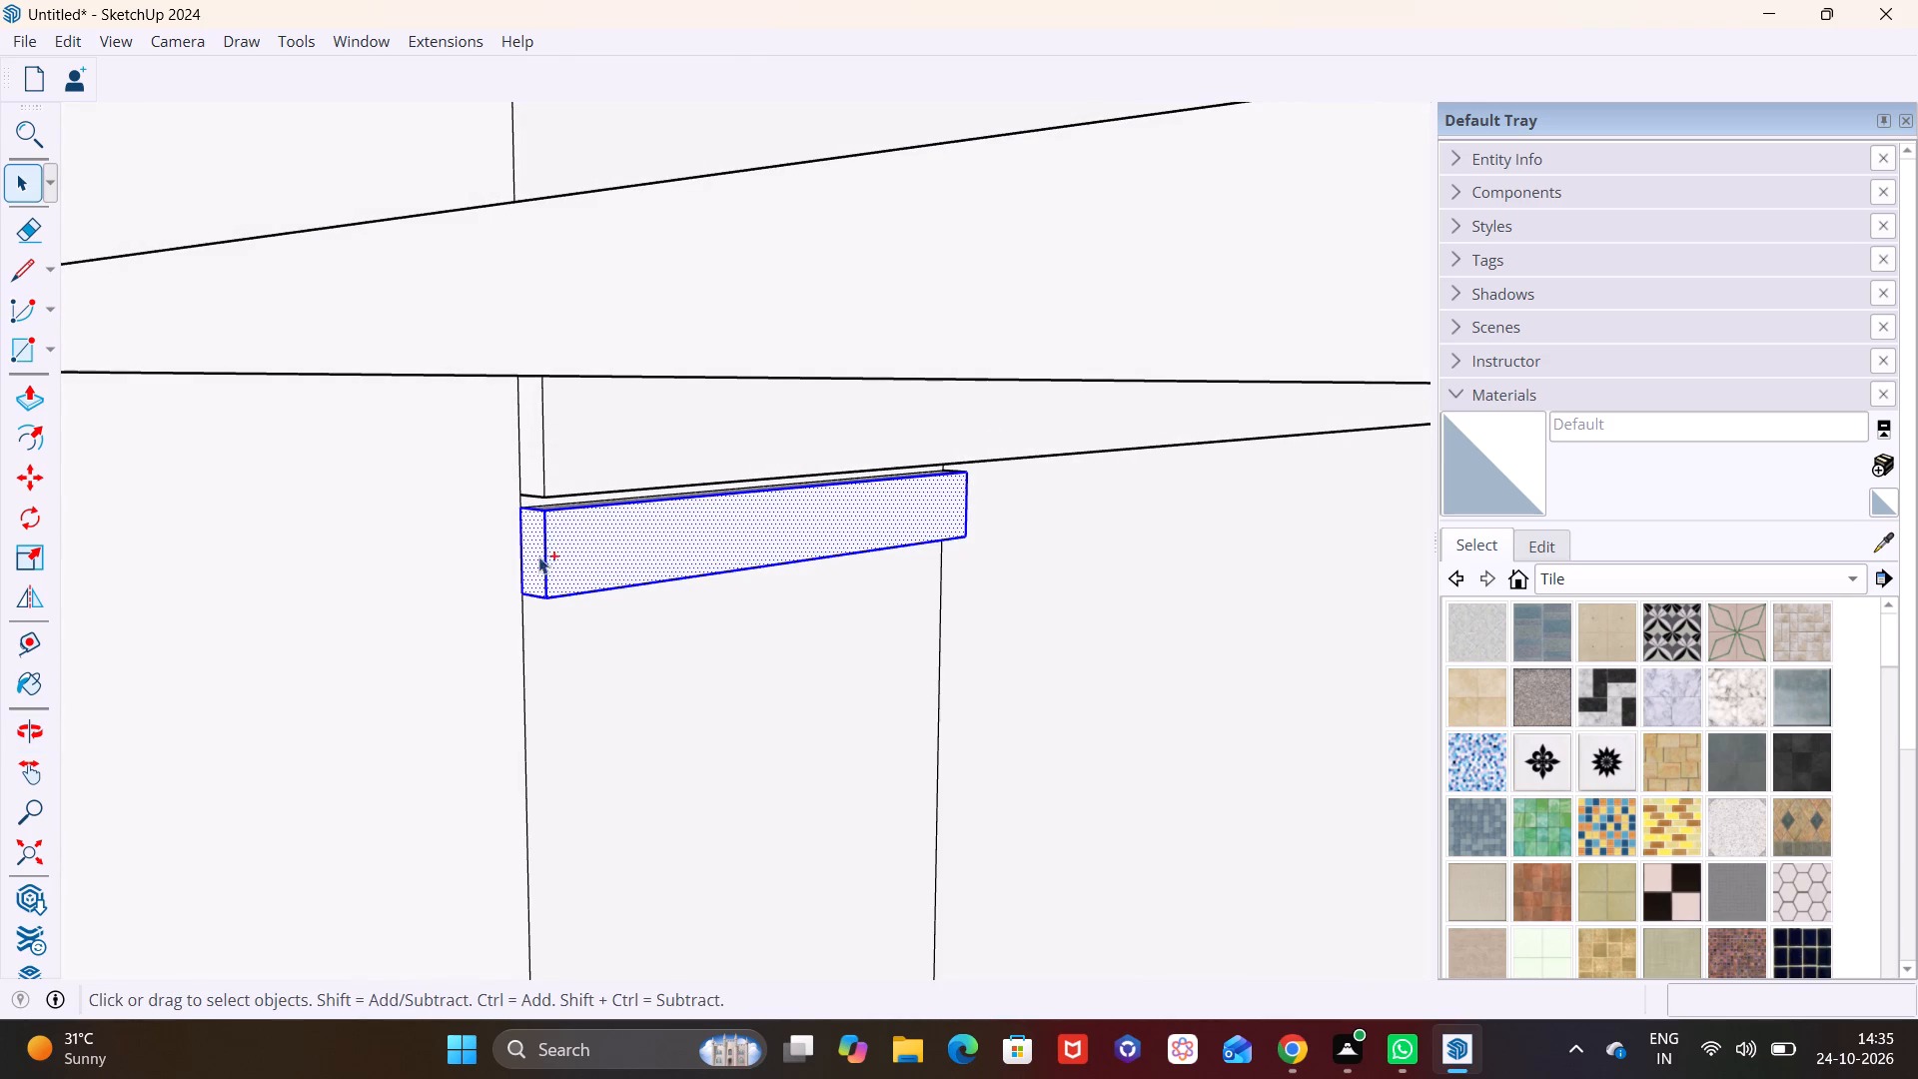
{"action": "scroll", "coordinate": [560, 484], "scroll_direction": "up", "scroll_amount": 10}
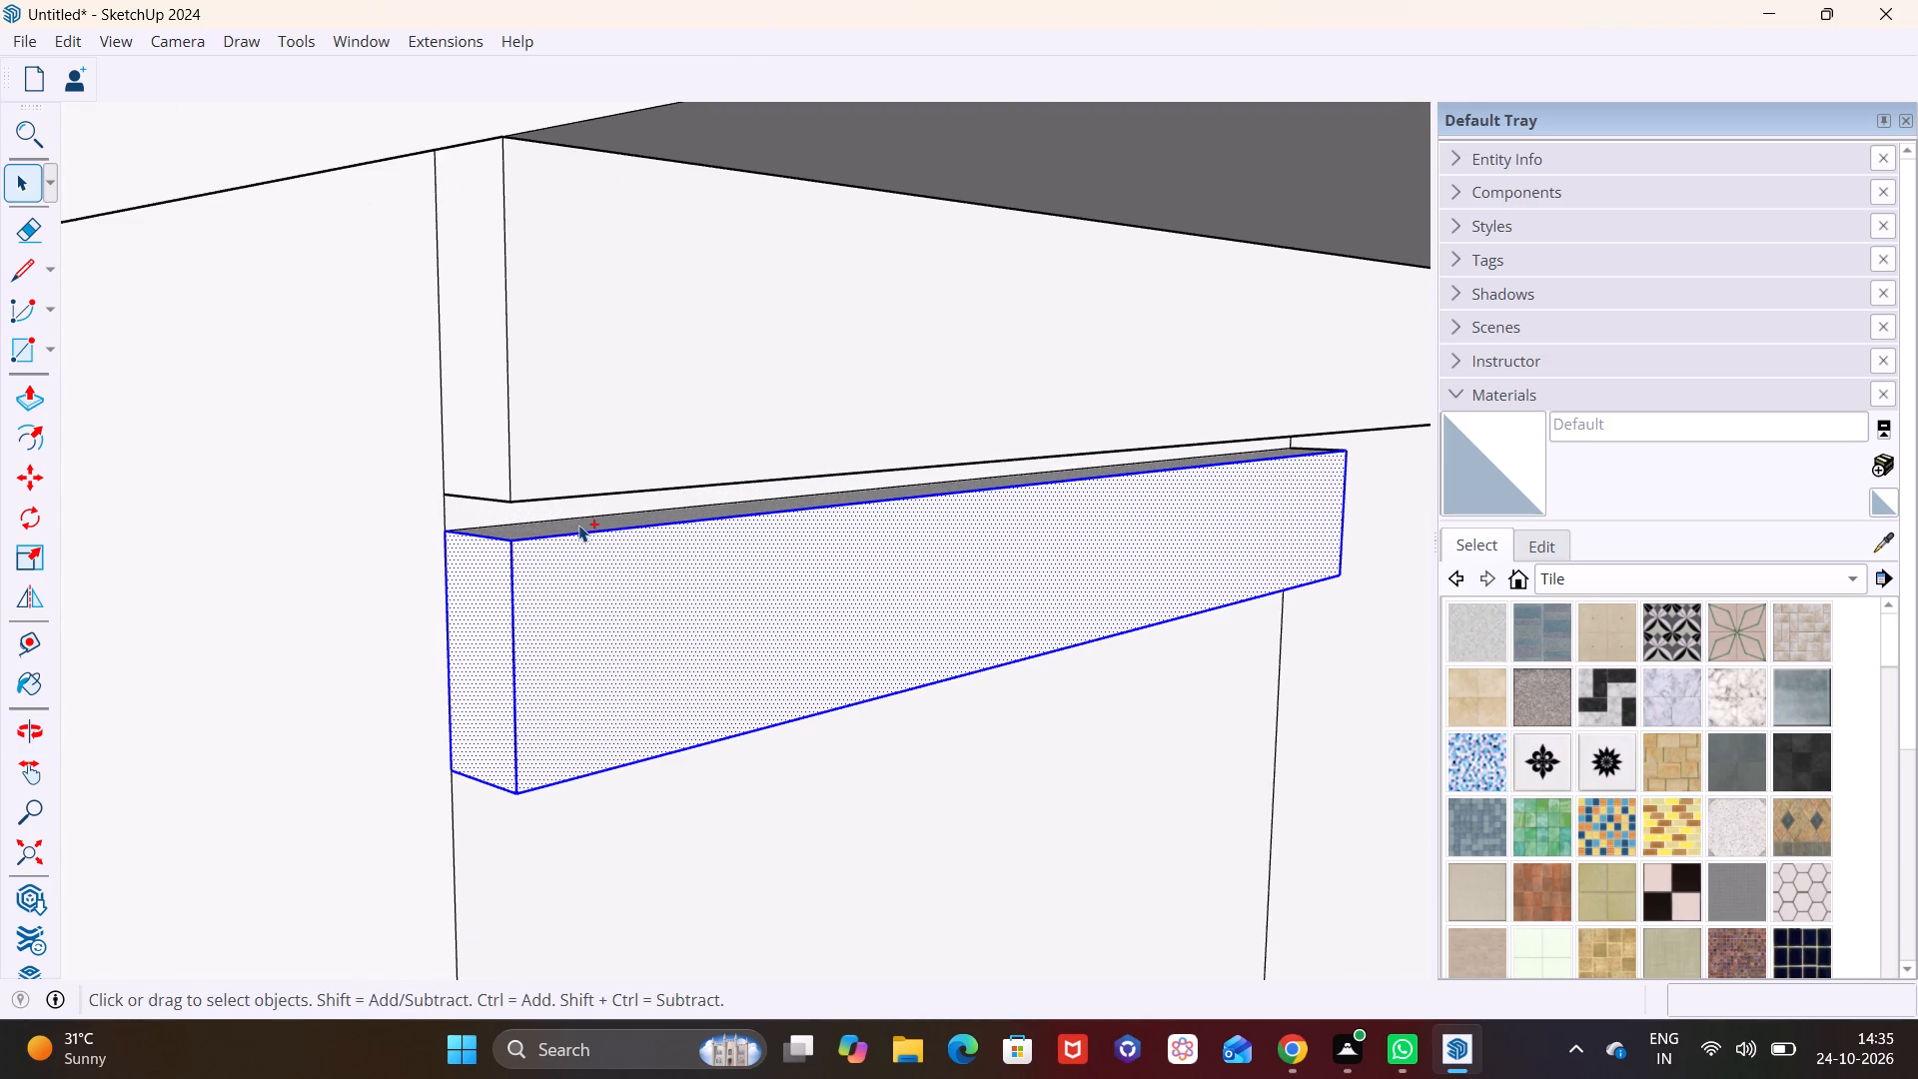
{"action": "double_click", "coordinate": [578, 525], "text": "ctrl"}
{"action": "scroll", "coordinate": [605, 564], "scroll_direction": "down", "scroll_amount": 5}
{"action": "middle_click_drag", "start_coordinate": [679, 622], "coordinate": [578, 496], "text": "shift"}
{"action": "middle_click_drag", "start_coordinate": [599, 560], "coordinate": [554, 459]}
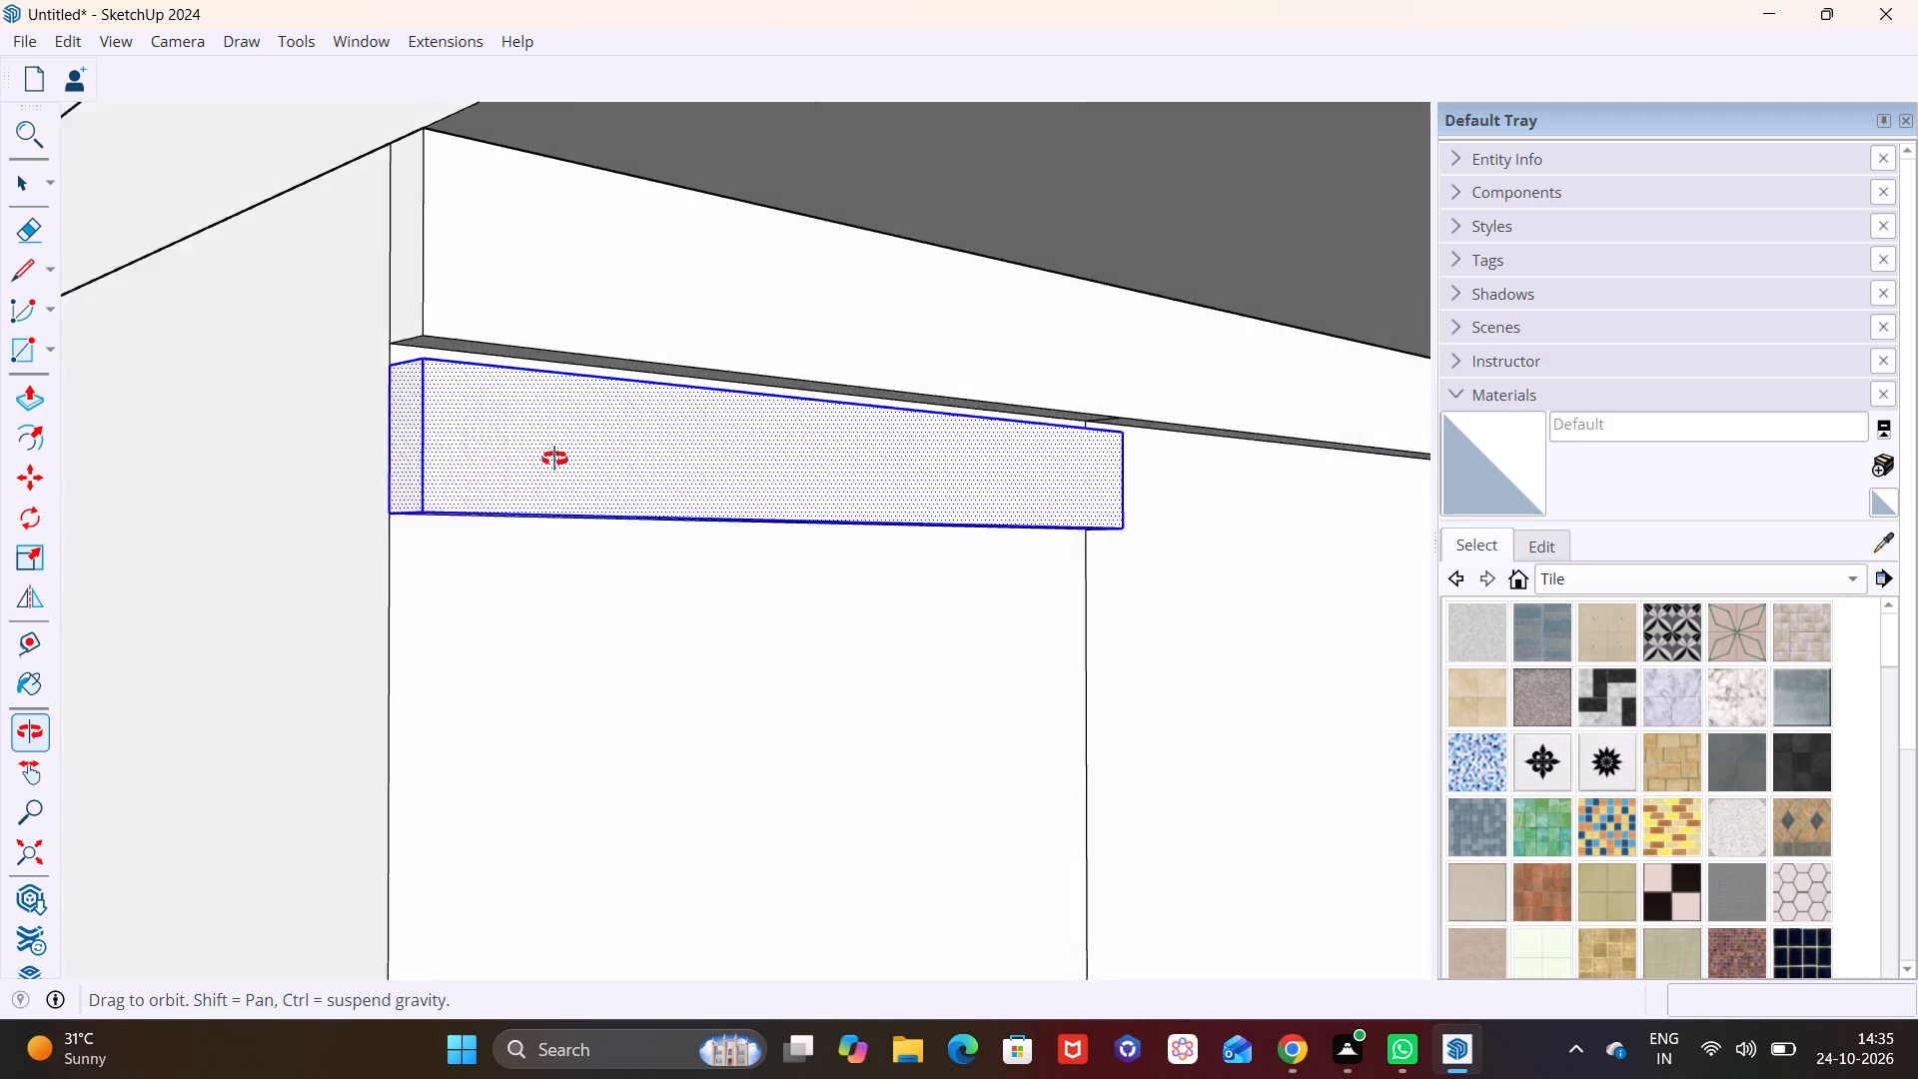
{"action": "middle_click_drag", "start_coordinate": [554, 459], "coordinate": [540, 398]}
{"action": "double_click", "coordinate": [525, 478], "text": "ctrl"}
{"action": "scroll", "coordinate": [625, 470], "scroll_direction": "down", "scroll_amount": 5}
{"action": "middle_click_drag", "start_coordinate": [946, 495], "coordinate": [908, 495]}
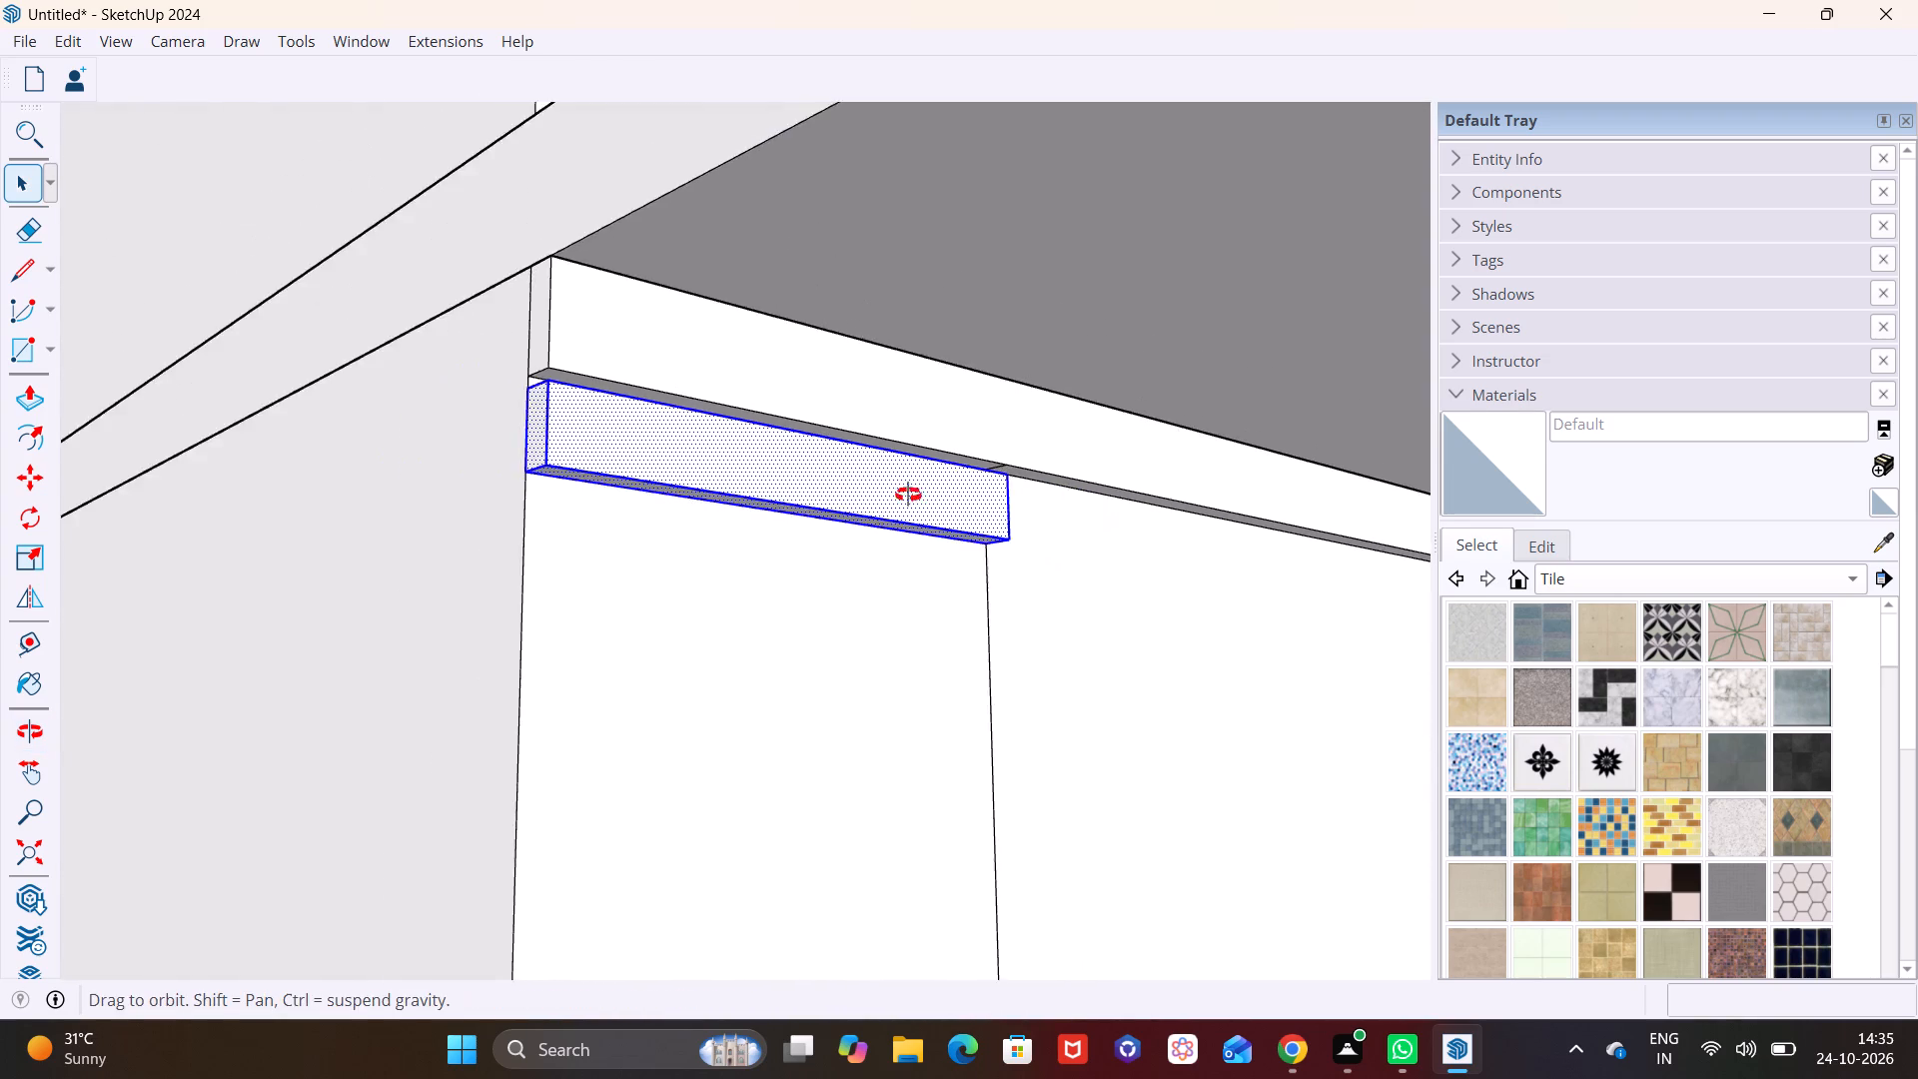
{"action": "middle_click_drag", "start_coordinate": [908, 495], "coordinate": [196, 530]}
{"action": "middle_click_drag", "start_coordinate": [937, 494], "coordinate": [794, 534]}
{"action": "scroll", "coordinate": [990, 452], "scroll_direction": "up", "scroll_amount": 3}
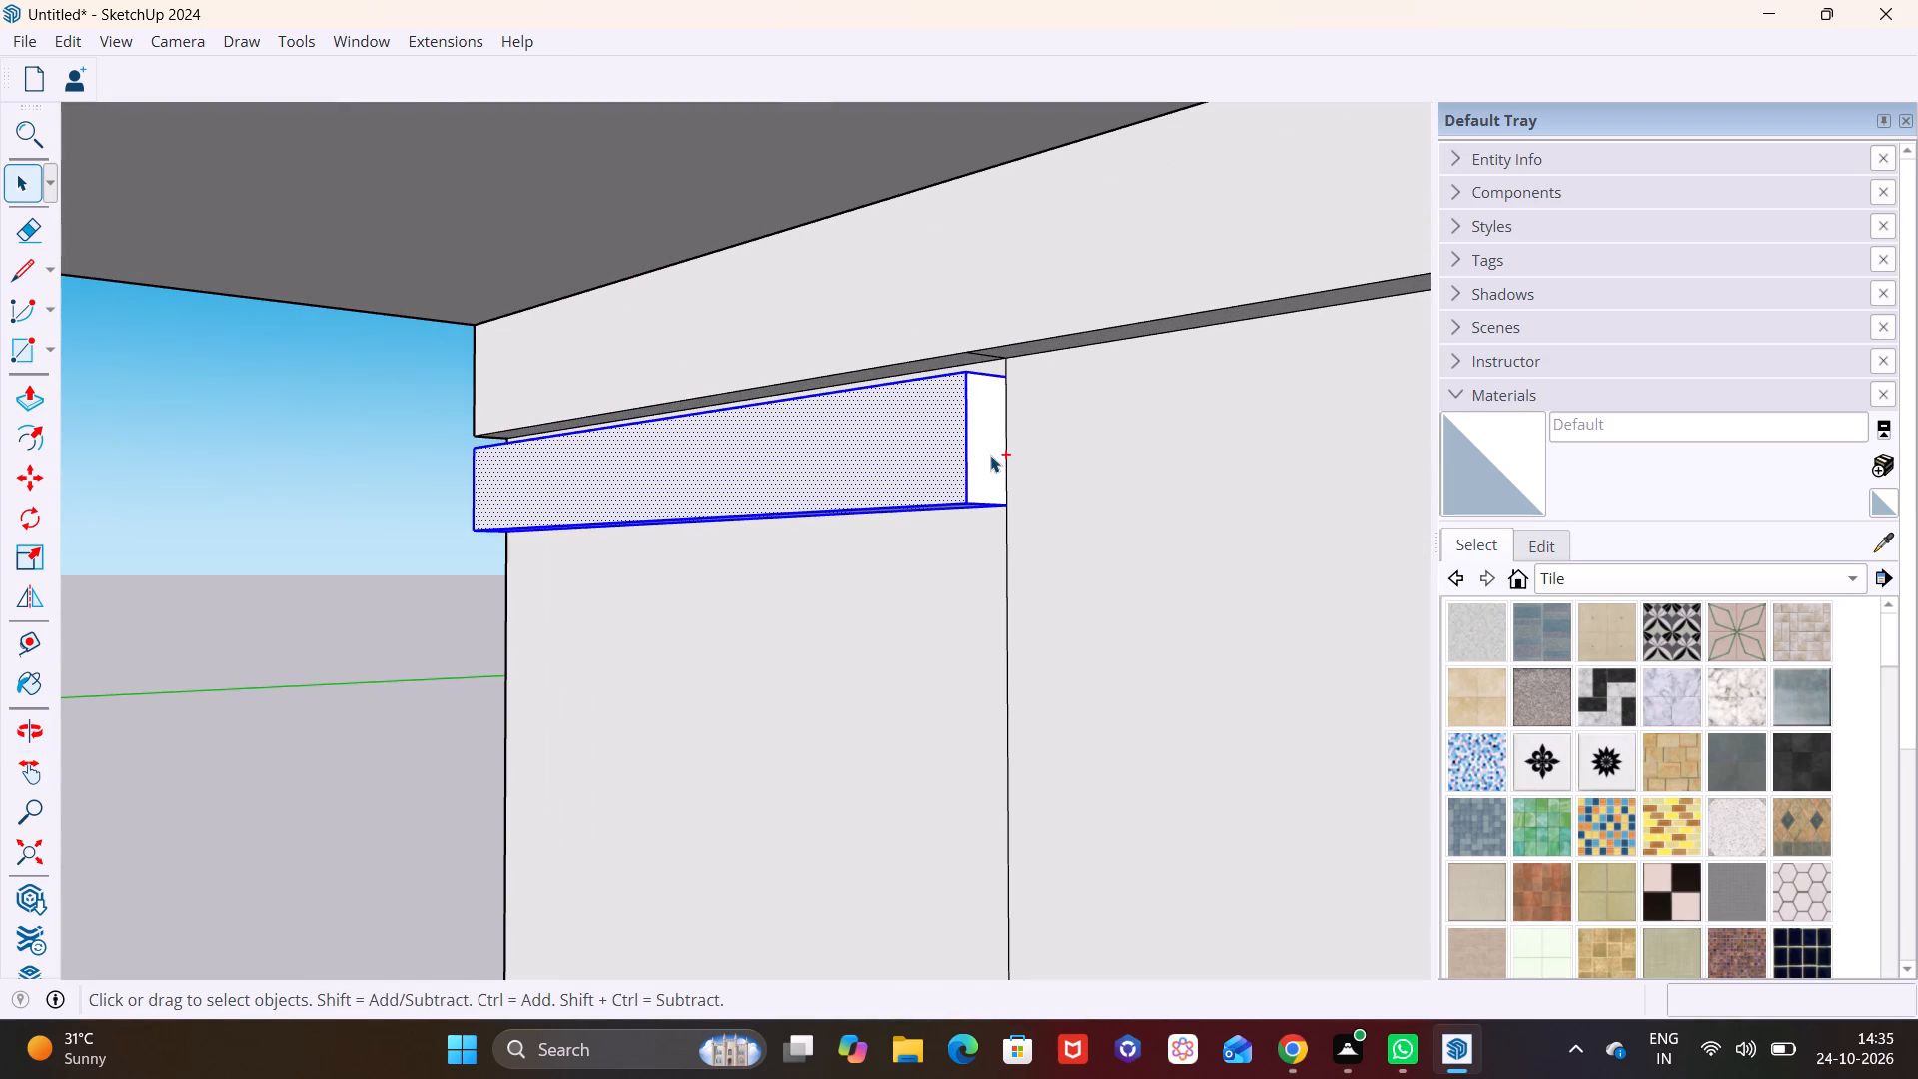
{"action": "double_click", "coordinate": [990, 455], "text": "ctrl"}
{"action": "scroll", "coordinate": [724, 505], "scroll_direction": "down", "scroll_amount": 5}
{"action": "middle_click_drag", "start_coordinate": [612, 559], "coordinate": [1339, 622]}
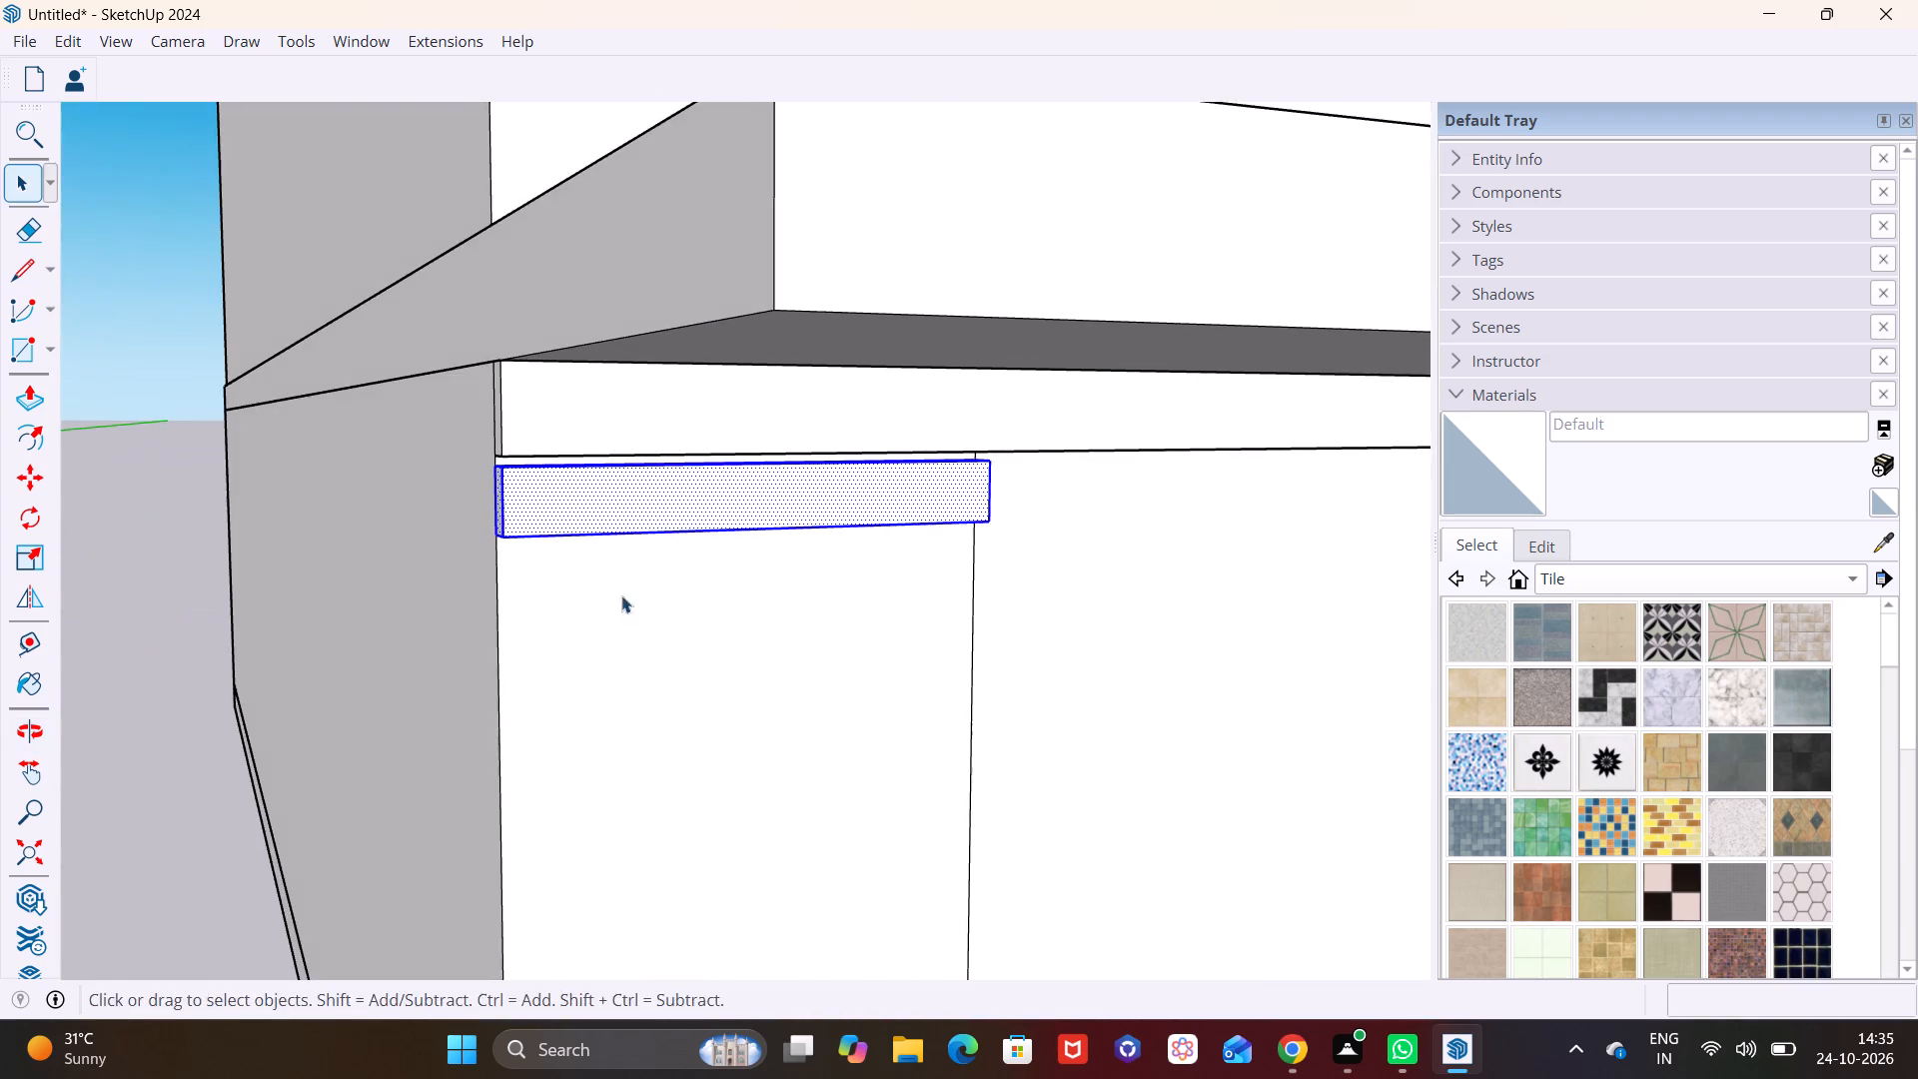
{"action": "middle_click_drag", "start_coordinate": [621, 595], "coordinate": [885, 593]}
{"action": "scroll", "coordinate": [605, 559], "scroll_direction": "up", "scroll_amount": 4}
{"action": "middle_click_drag", "start_coordinate": [610, 580], "coordinate": [669, 464], "text": "shift"}
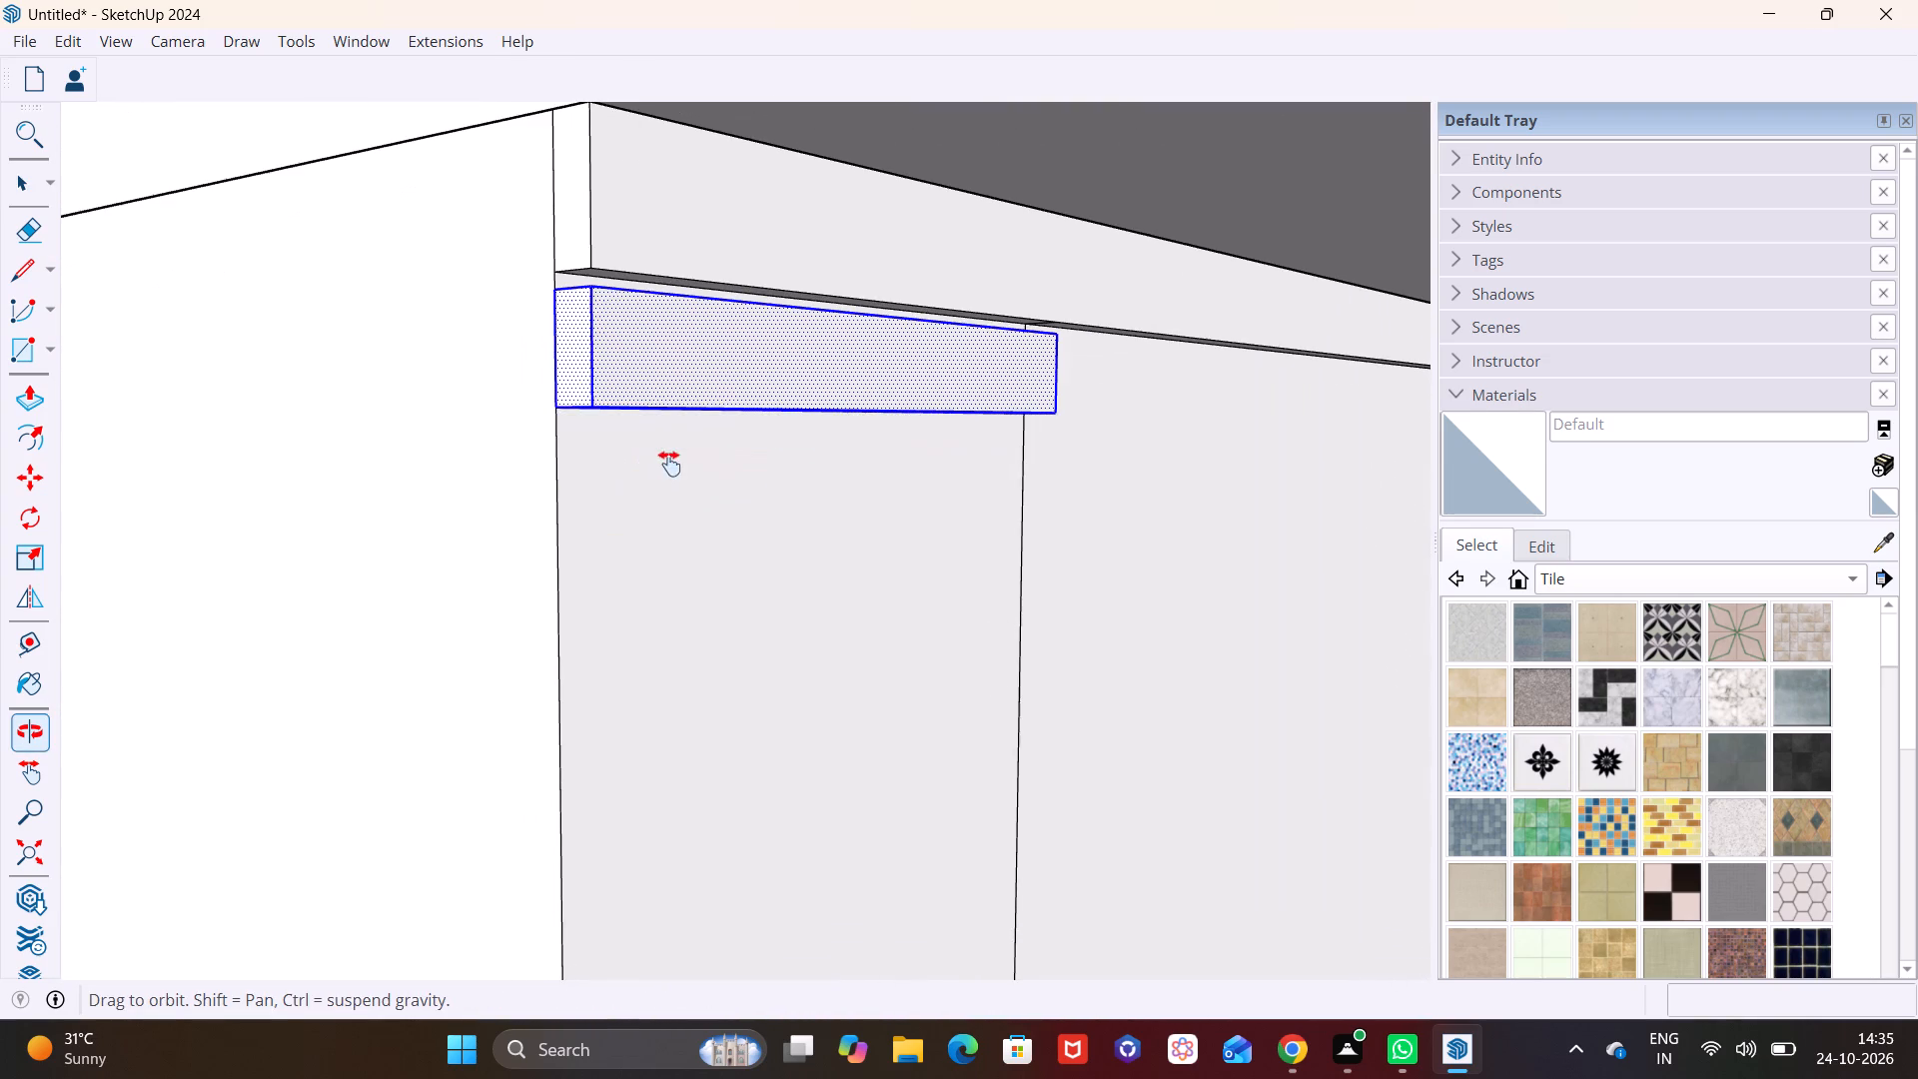
{"action": "middle_click_drag", "start_coordinate": [669, 464], "coordinate": [670, 468], "text": "shift"}
{"action": "key", "text": "m"}
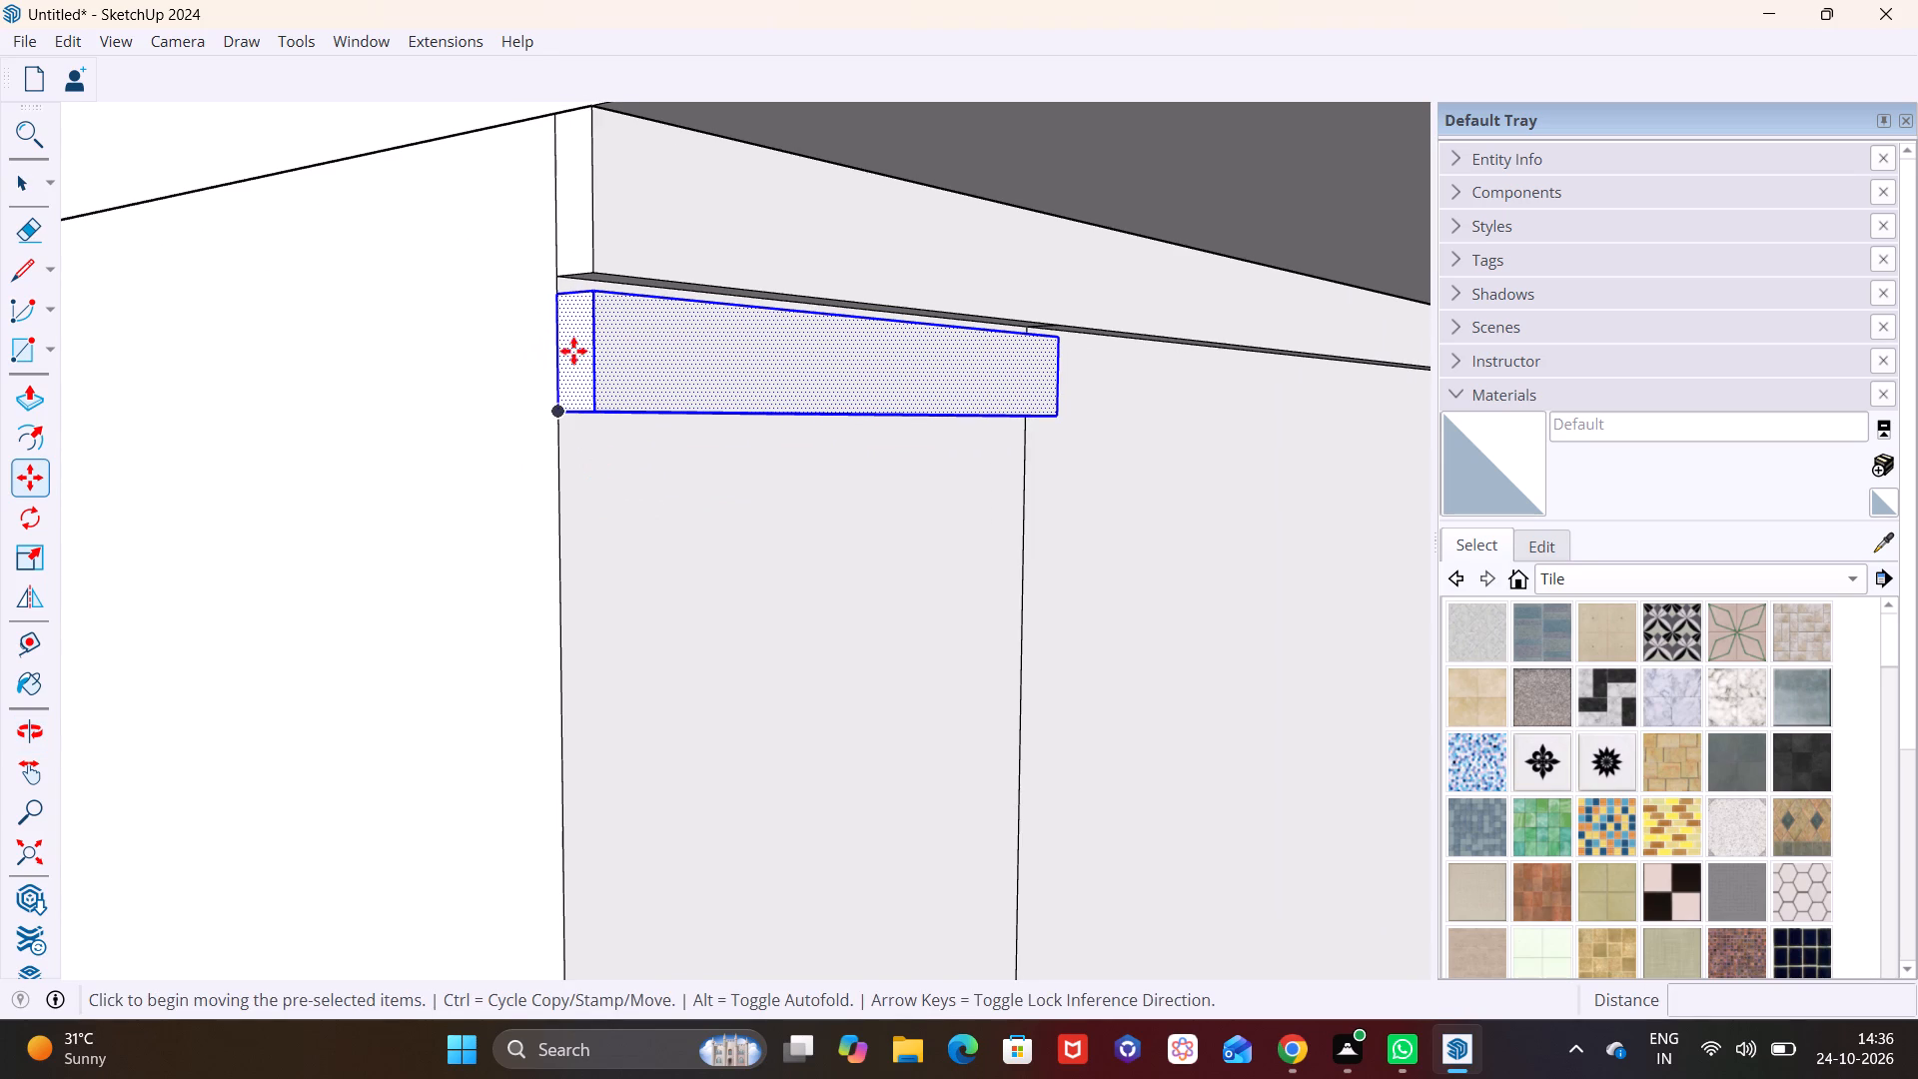
{"action": "middle_click_drag", "start_coordinate": [580, 377], "coordinate": [695, 425]}
{"action": "left_click", "coordinate": [614, 317]}
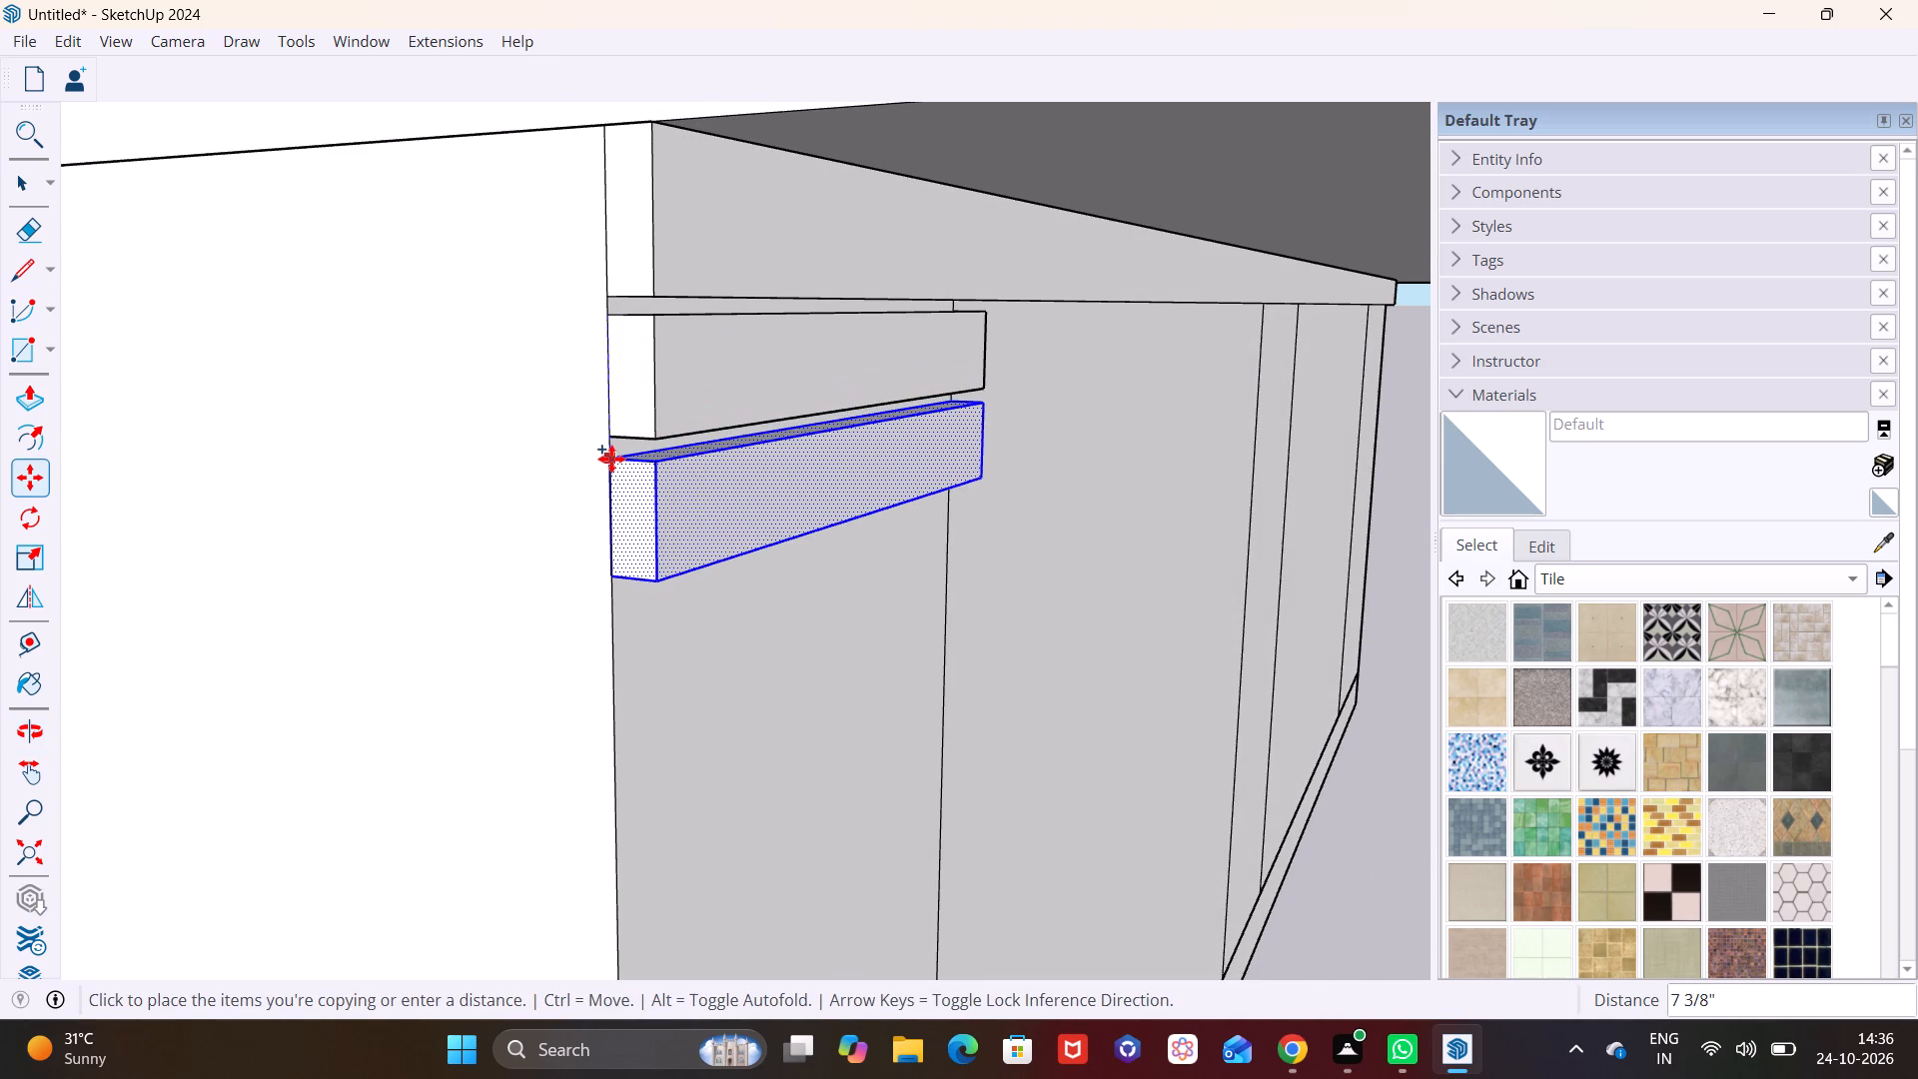
{"action": "left_click", "coordinate": [611, 454]}
{"action": "left_click", "coordinate": [613, 451]}
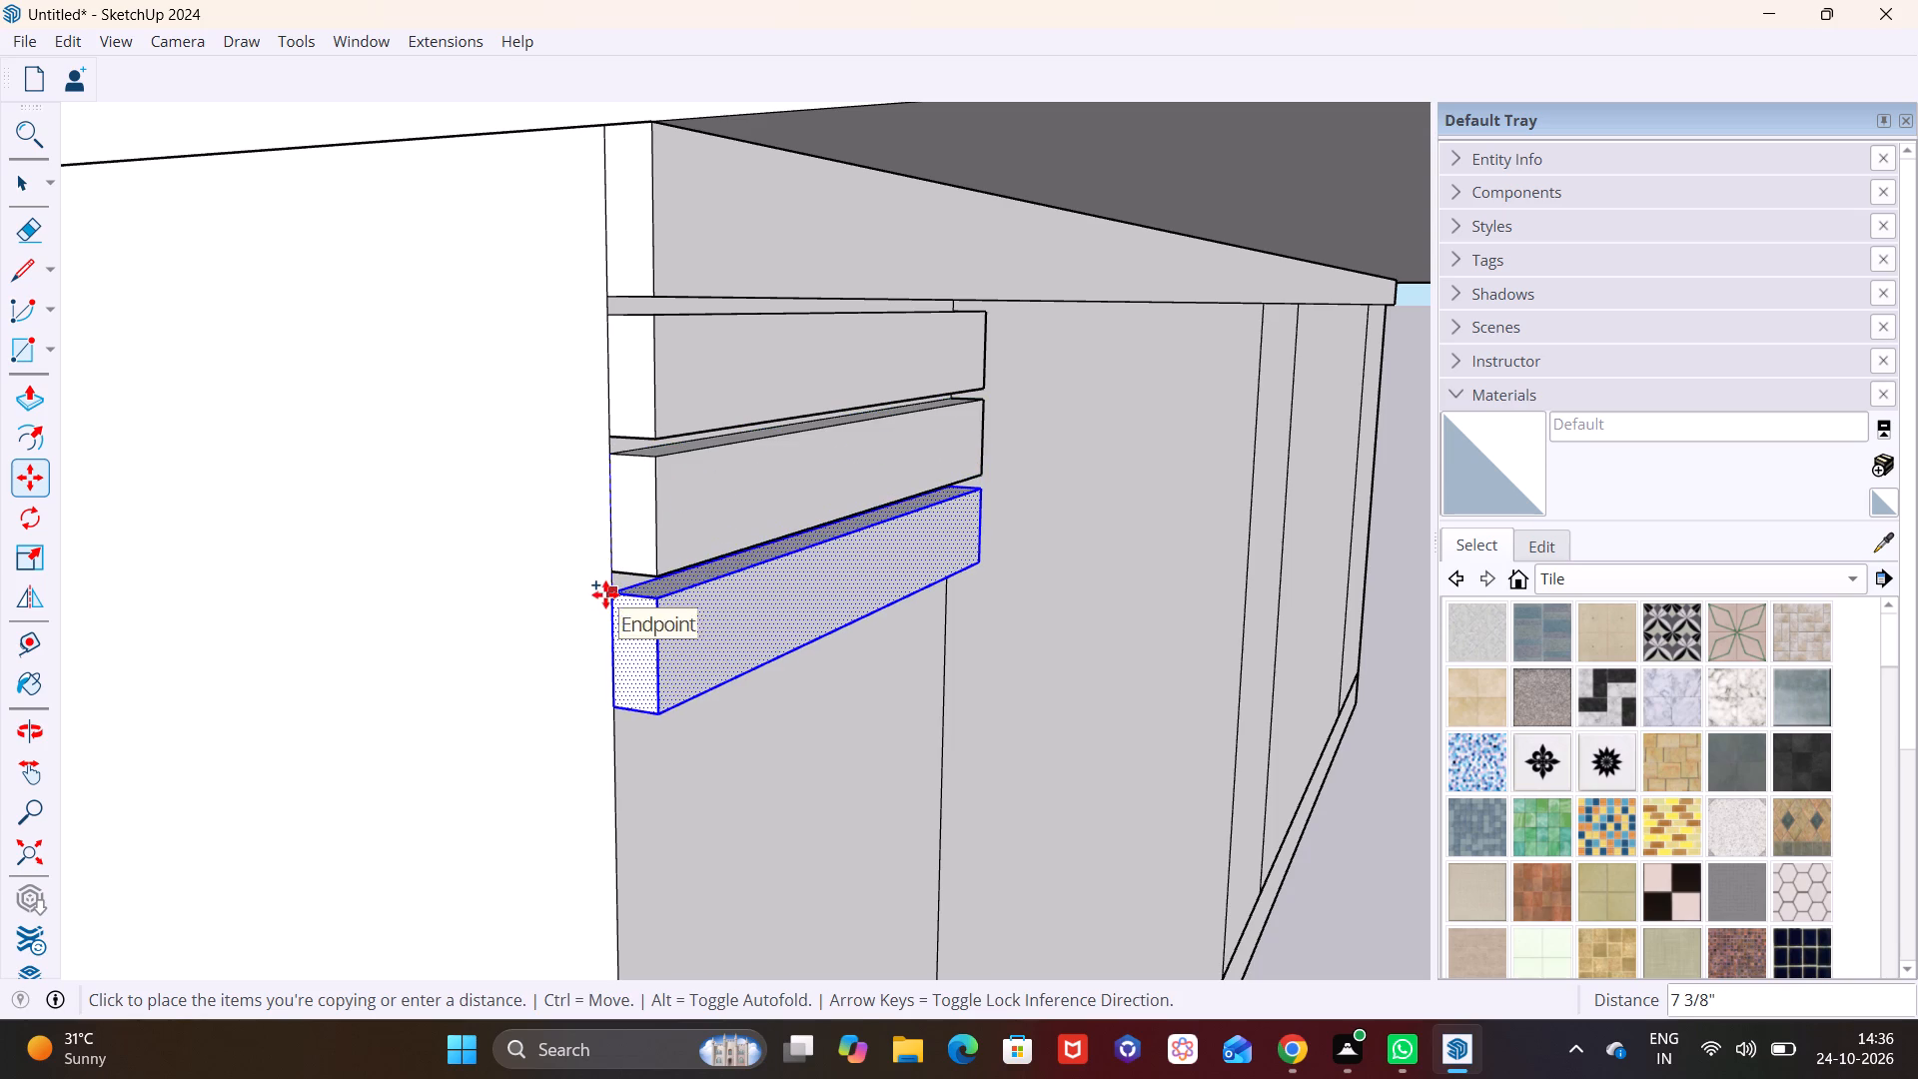
{"action": "left_click", "coordinate": [605, 594]}
Move the lowest block up about 1/2" along the wall corner to narrow the gap beneath the block above.
{"action": "scroll", "coordinate": [638, 588], "scroll_direction": "down", "scroll_amount": 3}
{"action": "middle_click_drag", "start_coordinate": [658, 626], "coordinate": [474, 394], "text": "shift"}
{"action": "middle_click_drag", "start_coordinate": [530, 456], "coordinate": [209, 370]}
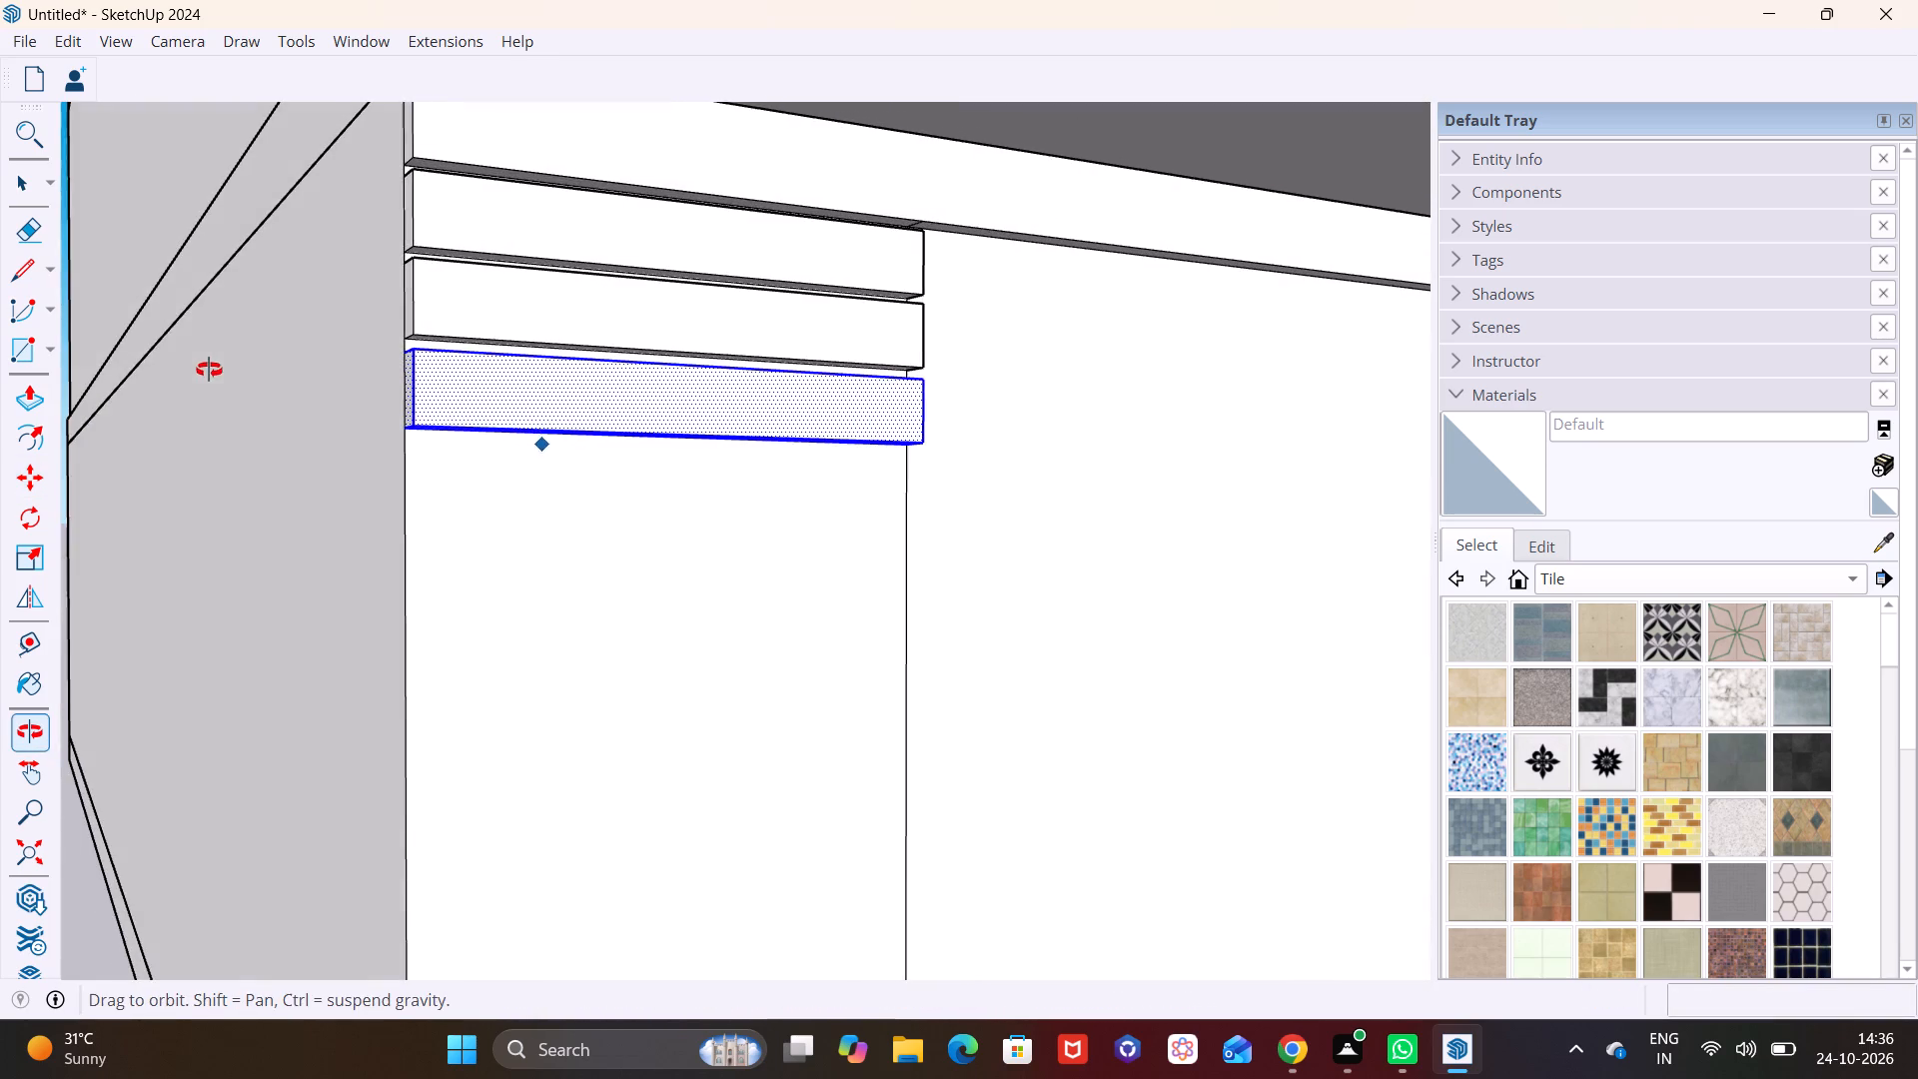
{"action": "middle_click_drag", "start_coordinate": [209, 370], "coordinate": [208, 368]}
{"action": "scroll", "coordinate": [398, 345], "scroll_direction": "up", "scroll_amount": 7}
{"action": "middle_click_drag", "start_coordinate": [445, 377], "coordinate": [550, 417]}
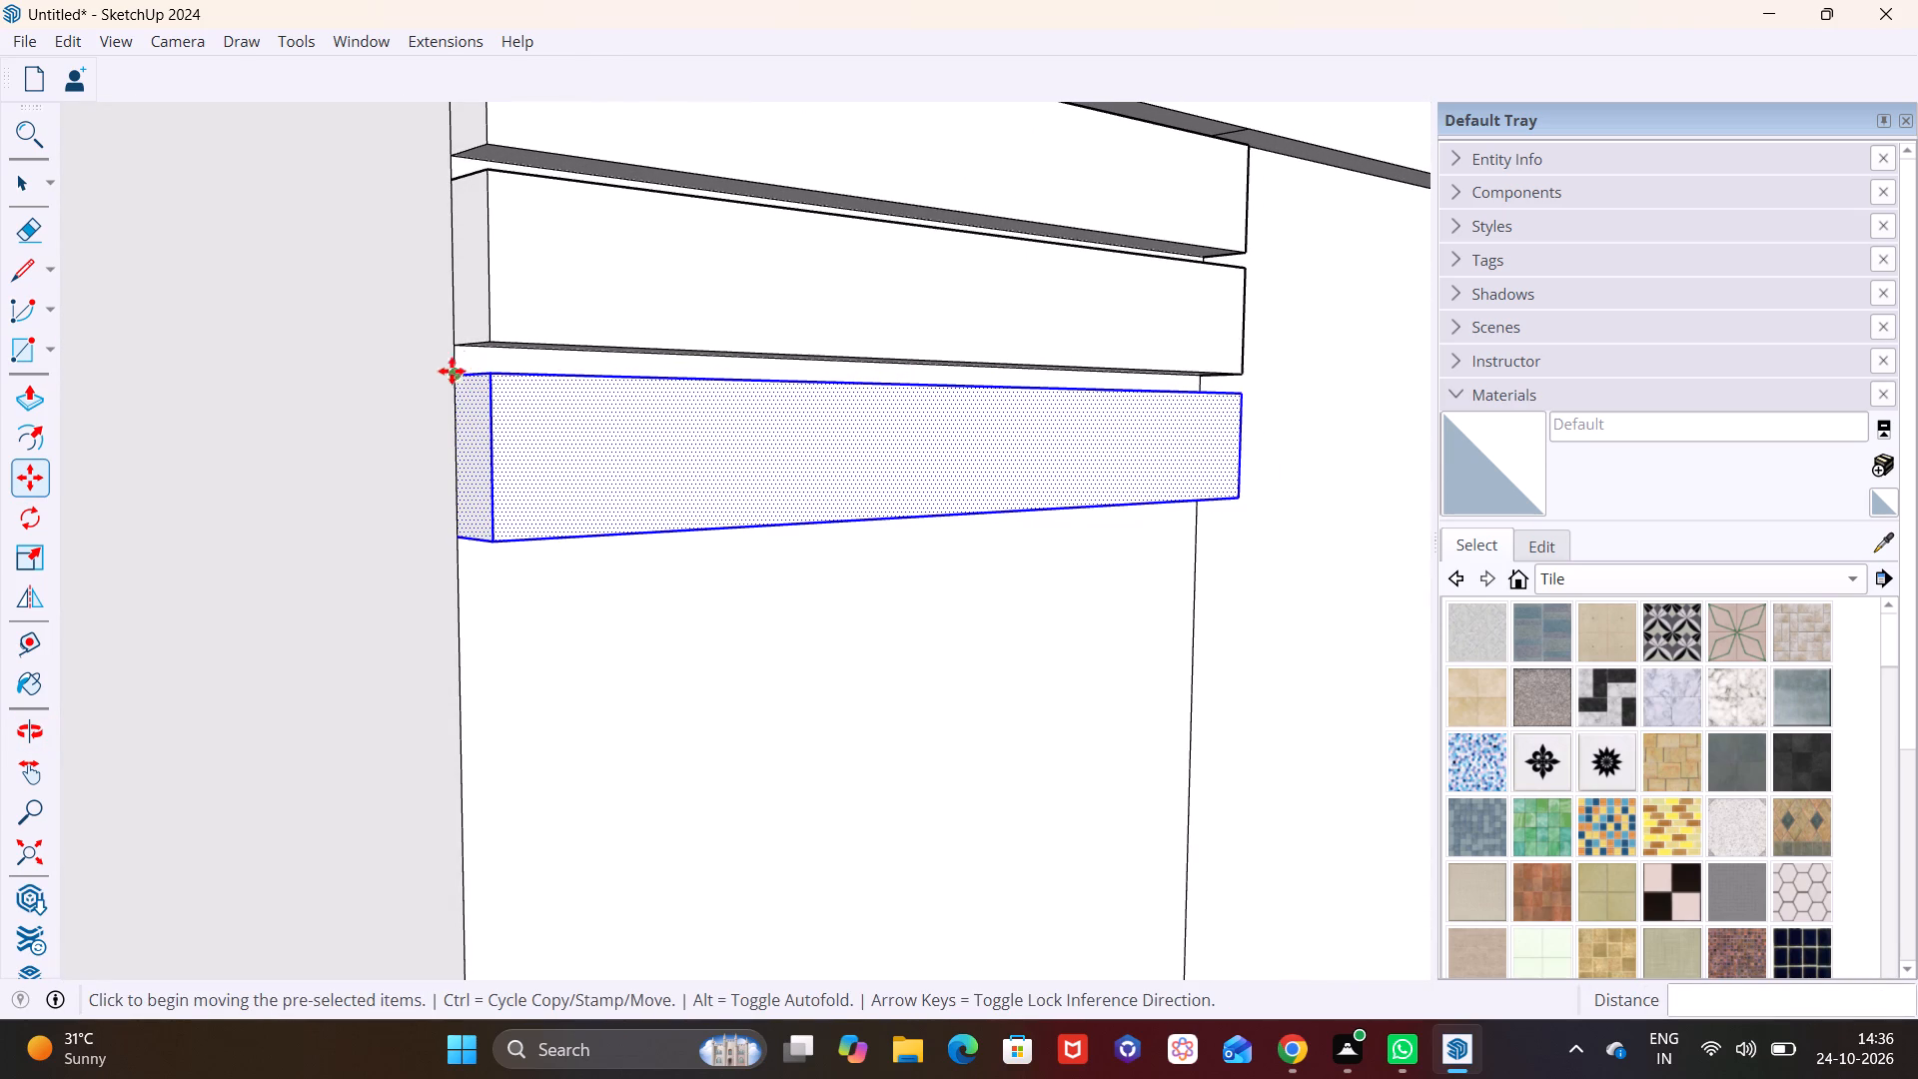
{"action": "left_click", "coordinate": [446, 376]}
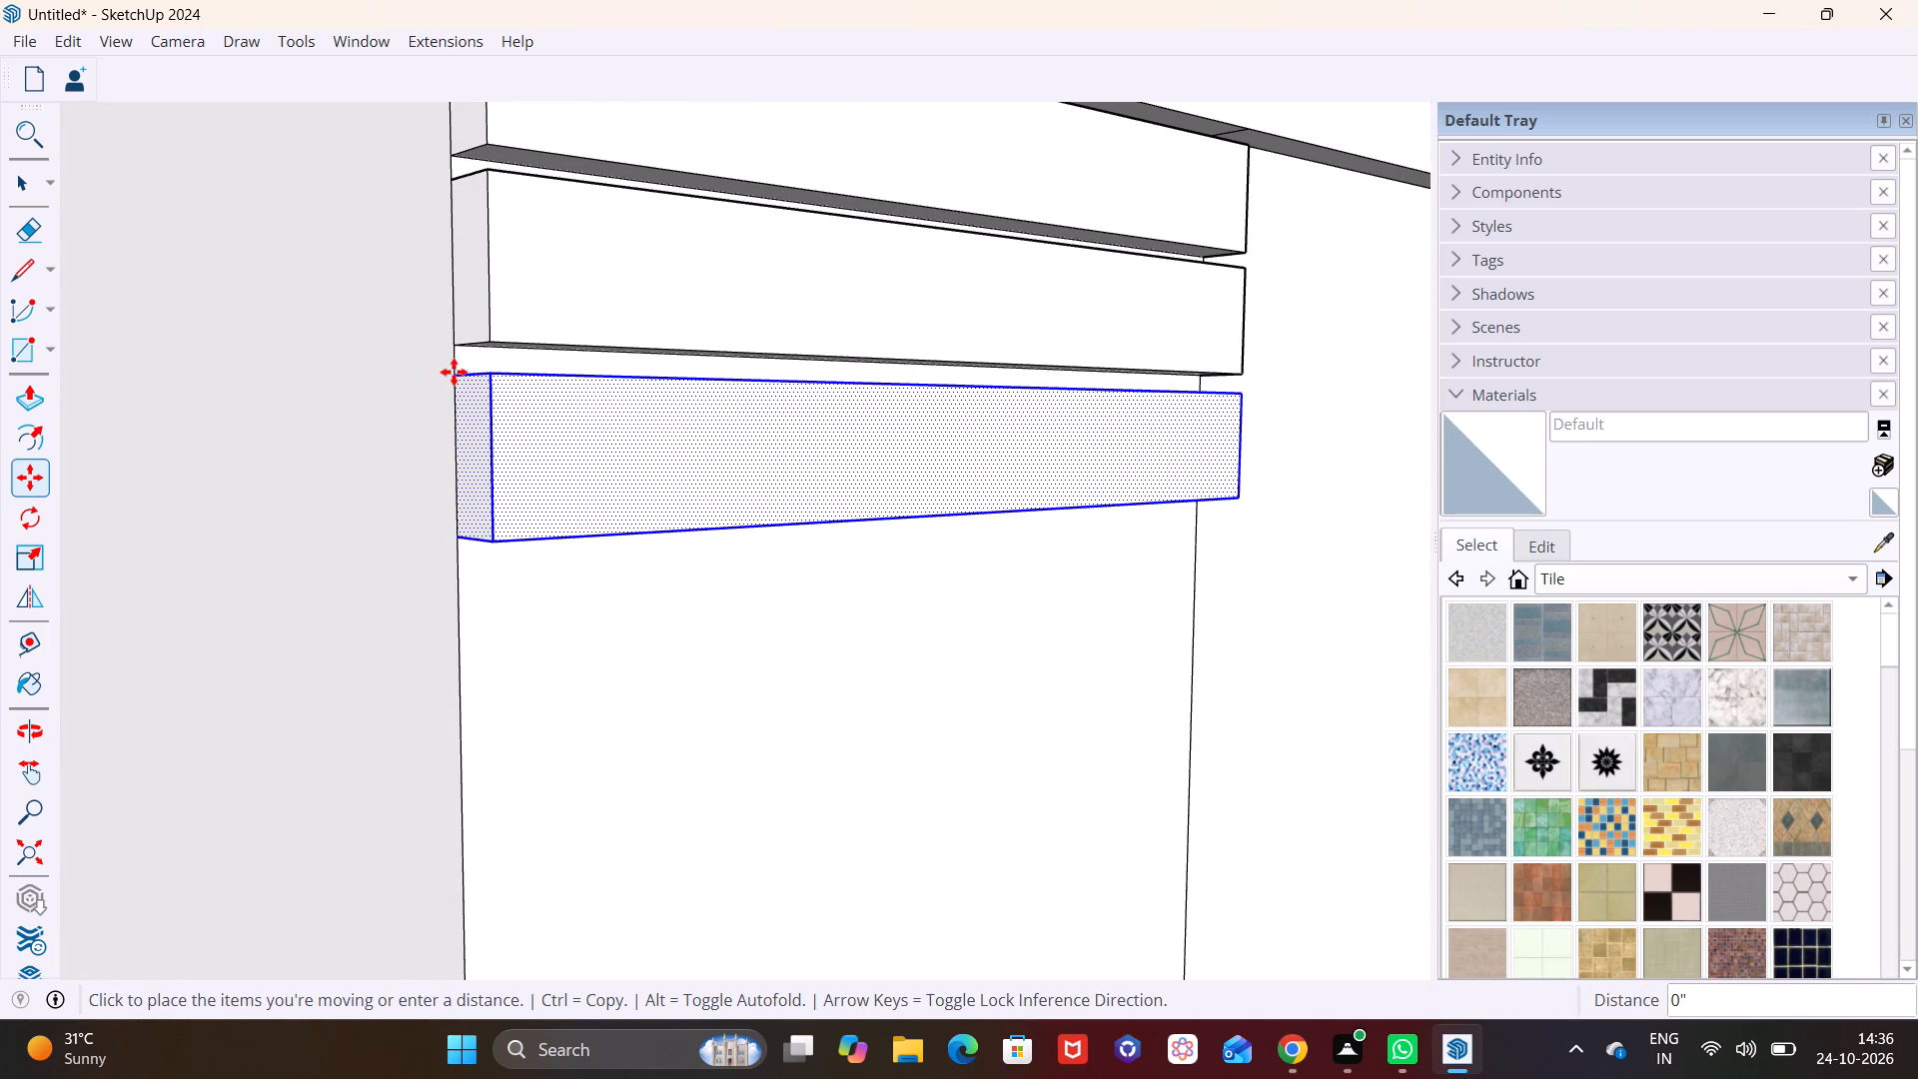
{"action": "left_click", "coordinate": [454, 372]}
{"action": "key", "text": "m"}
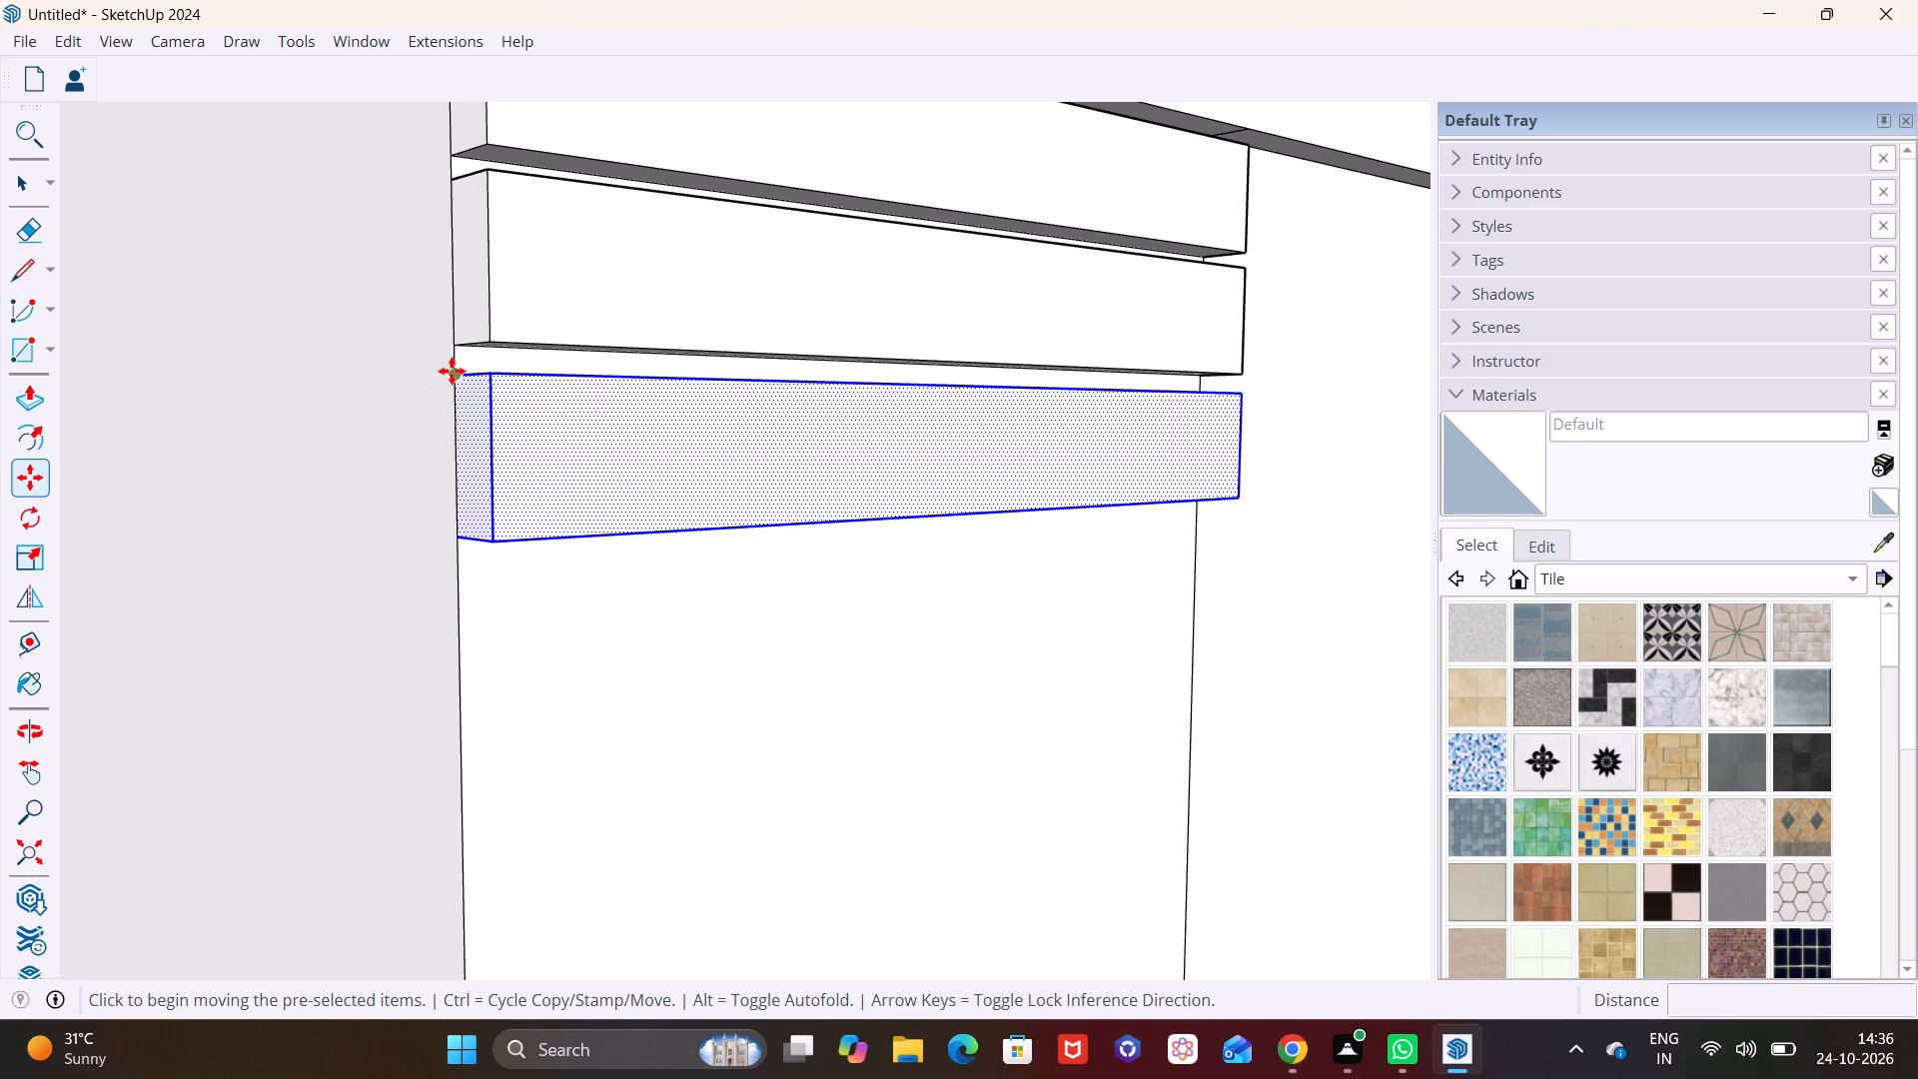
{"action": "left_click", "coordinate": [452, 372]}
{"action": "left_click", "coordinate": [453, 363]}
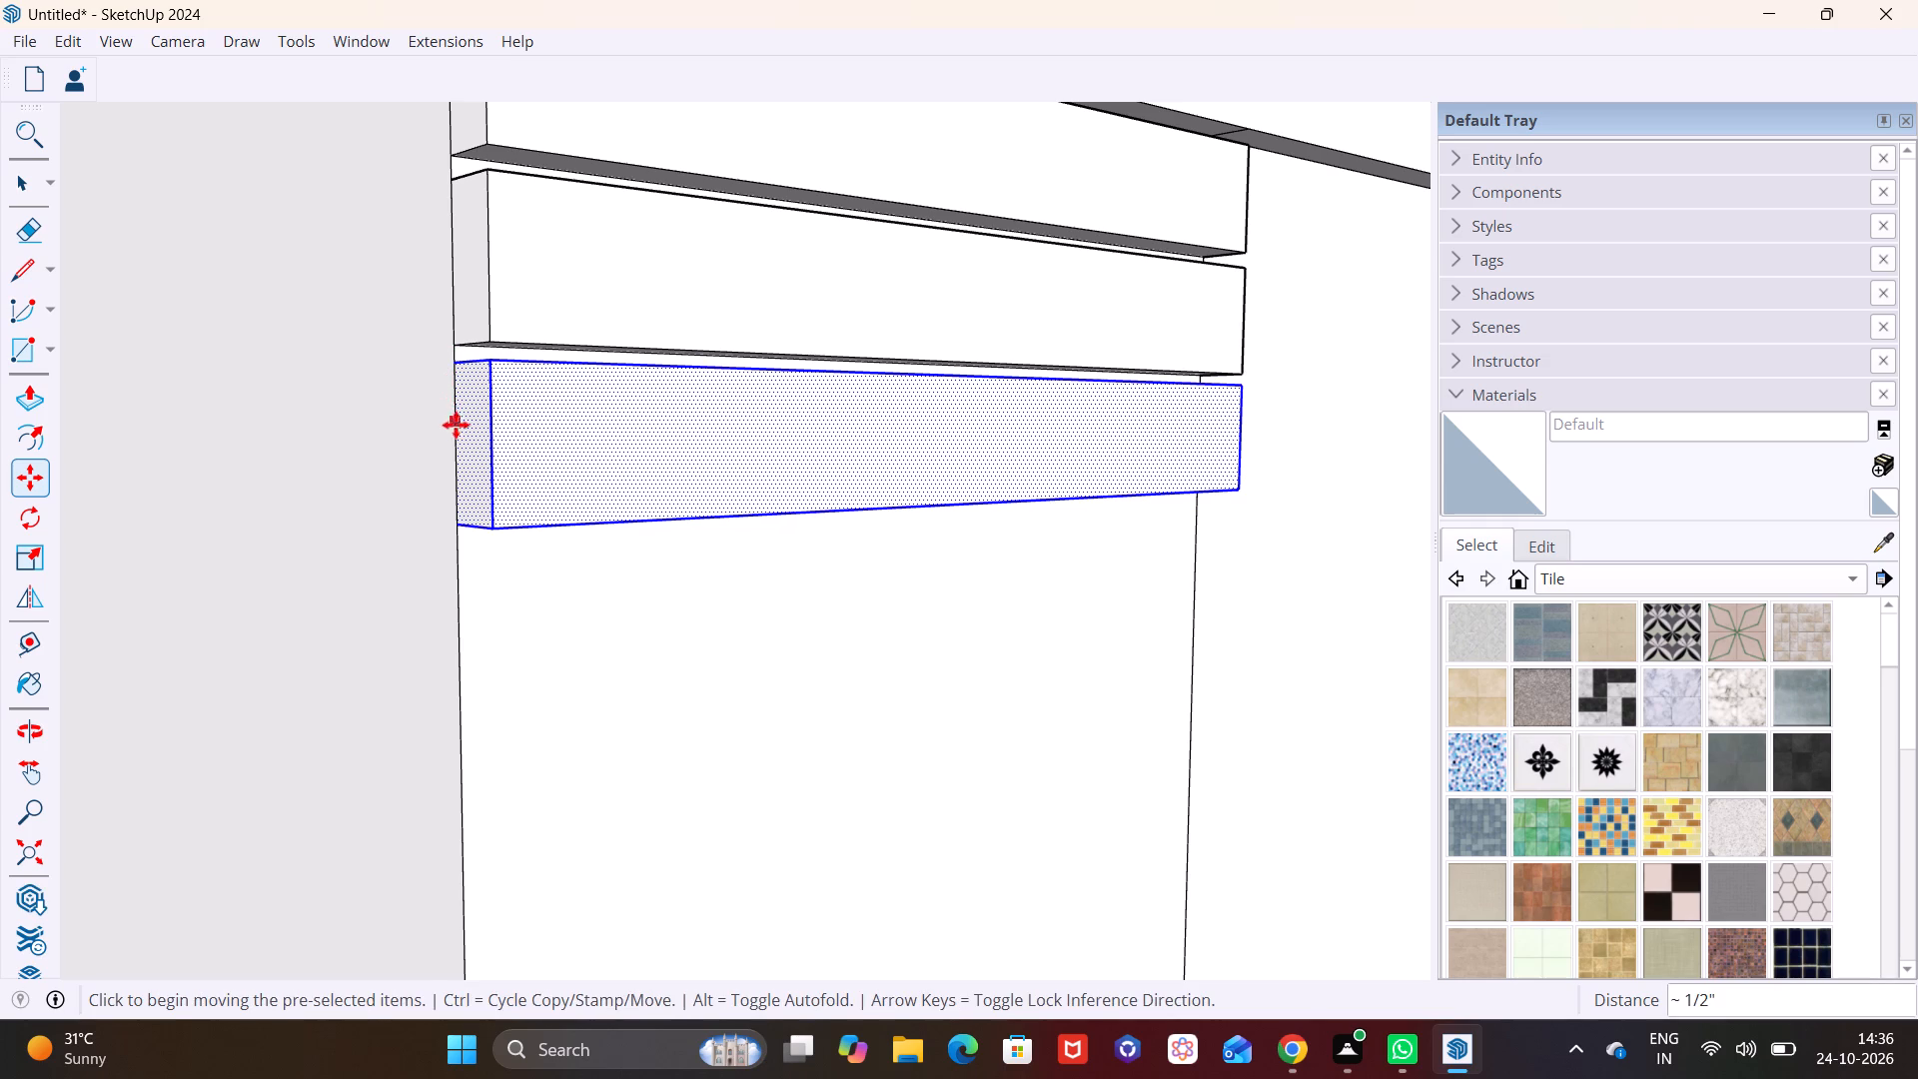
Copy the lowest block about 6 3/4" down the panel, and copy the new block down again, leaving a thin gap.
{"action": "scroll", "coordinate": [611, 482], "scroll_direction": "down", "scroll_amount": 6}
{"action": "middle_click_drag", "start_coordinate": [614, 516], "coordinate": [625, 566]}
{"action": "middle_click_drag", "start_coordinate": [656, 504], "coordinate": [653, 369], "text": "shift"}
{"action": "scroll", "coordinate": [653, 371], "scroll_direction": "down", "scroll_amount": 1, "text": "shift"}
{"action": "middle_click_drag", "start_coordinate": [647, 366], "coordinate": [740, 382]}
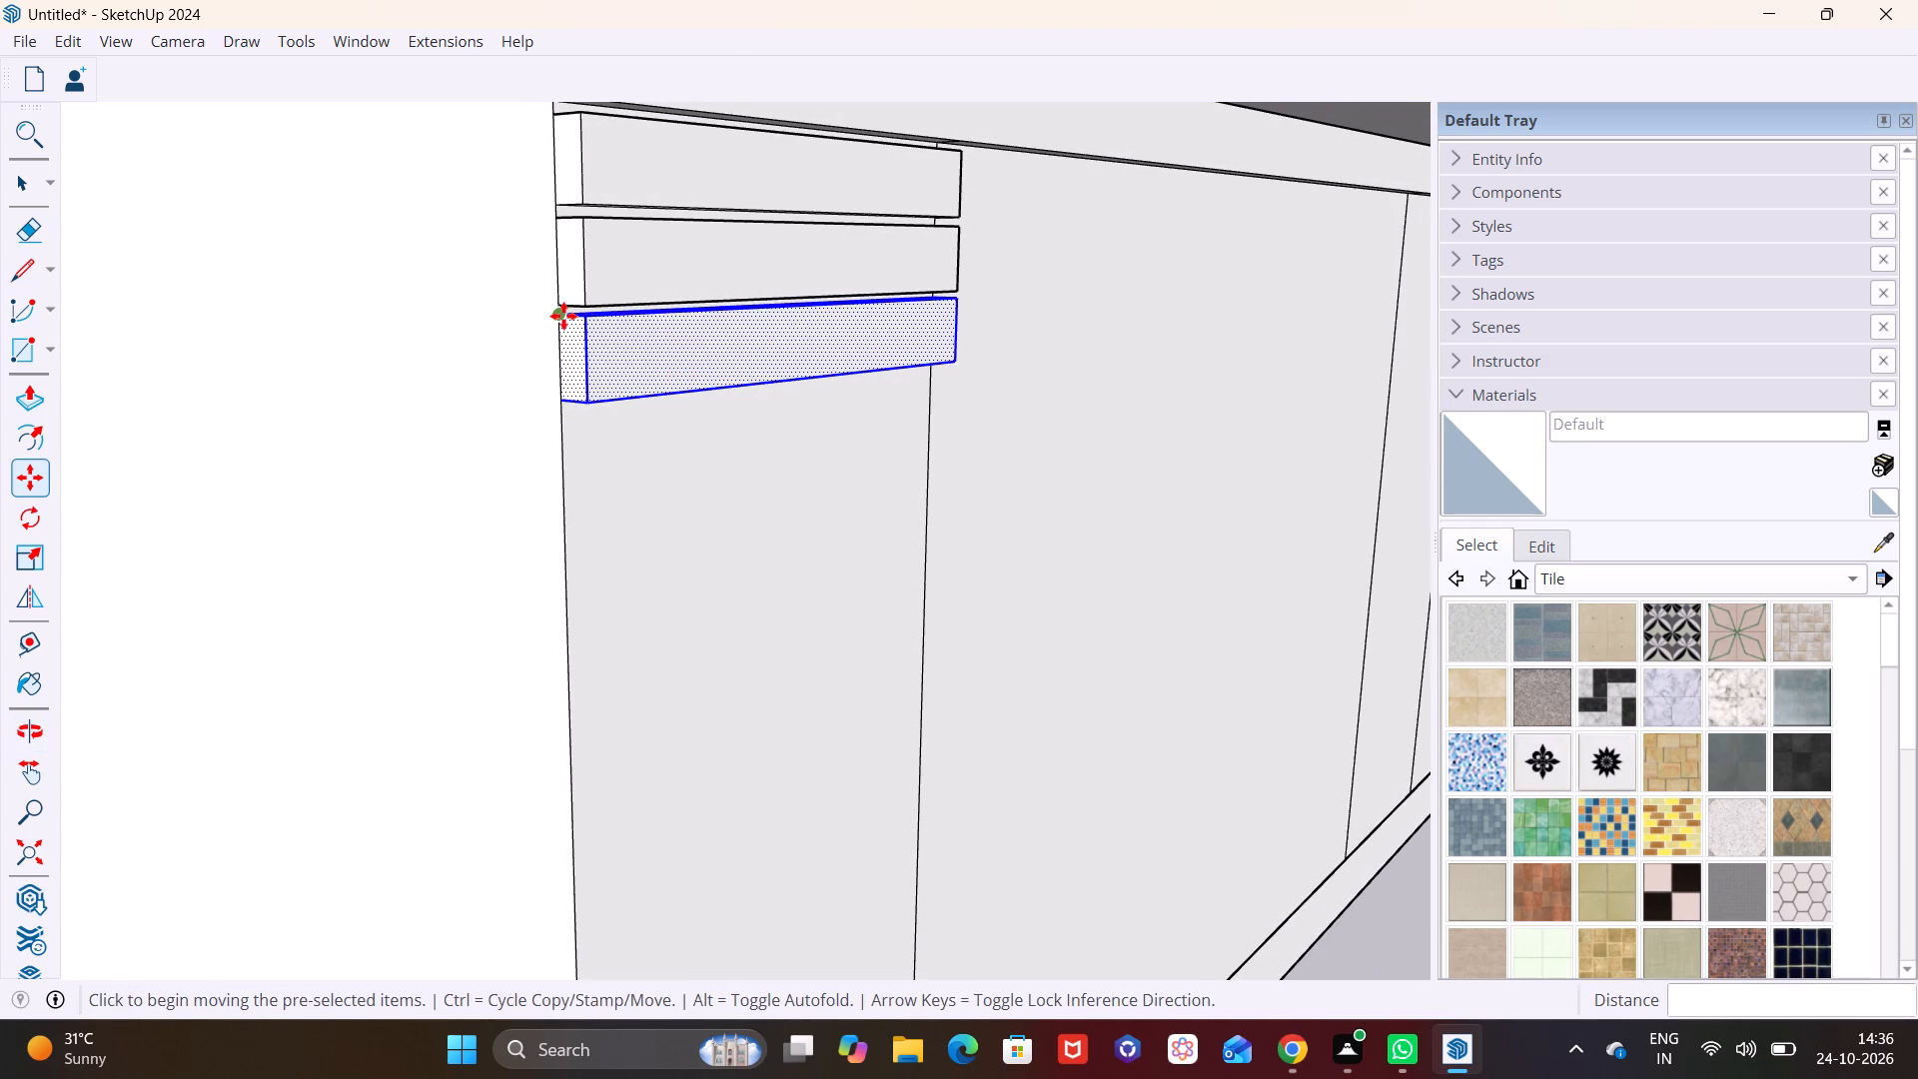
{"action": "left_click", "coordinate": [563, 316]}
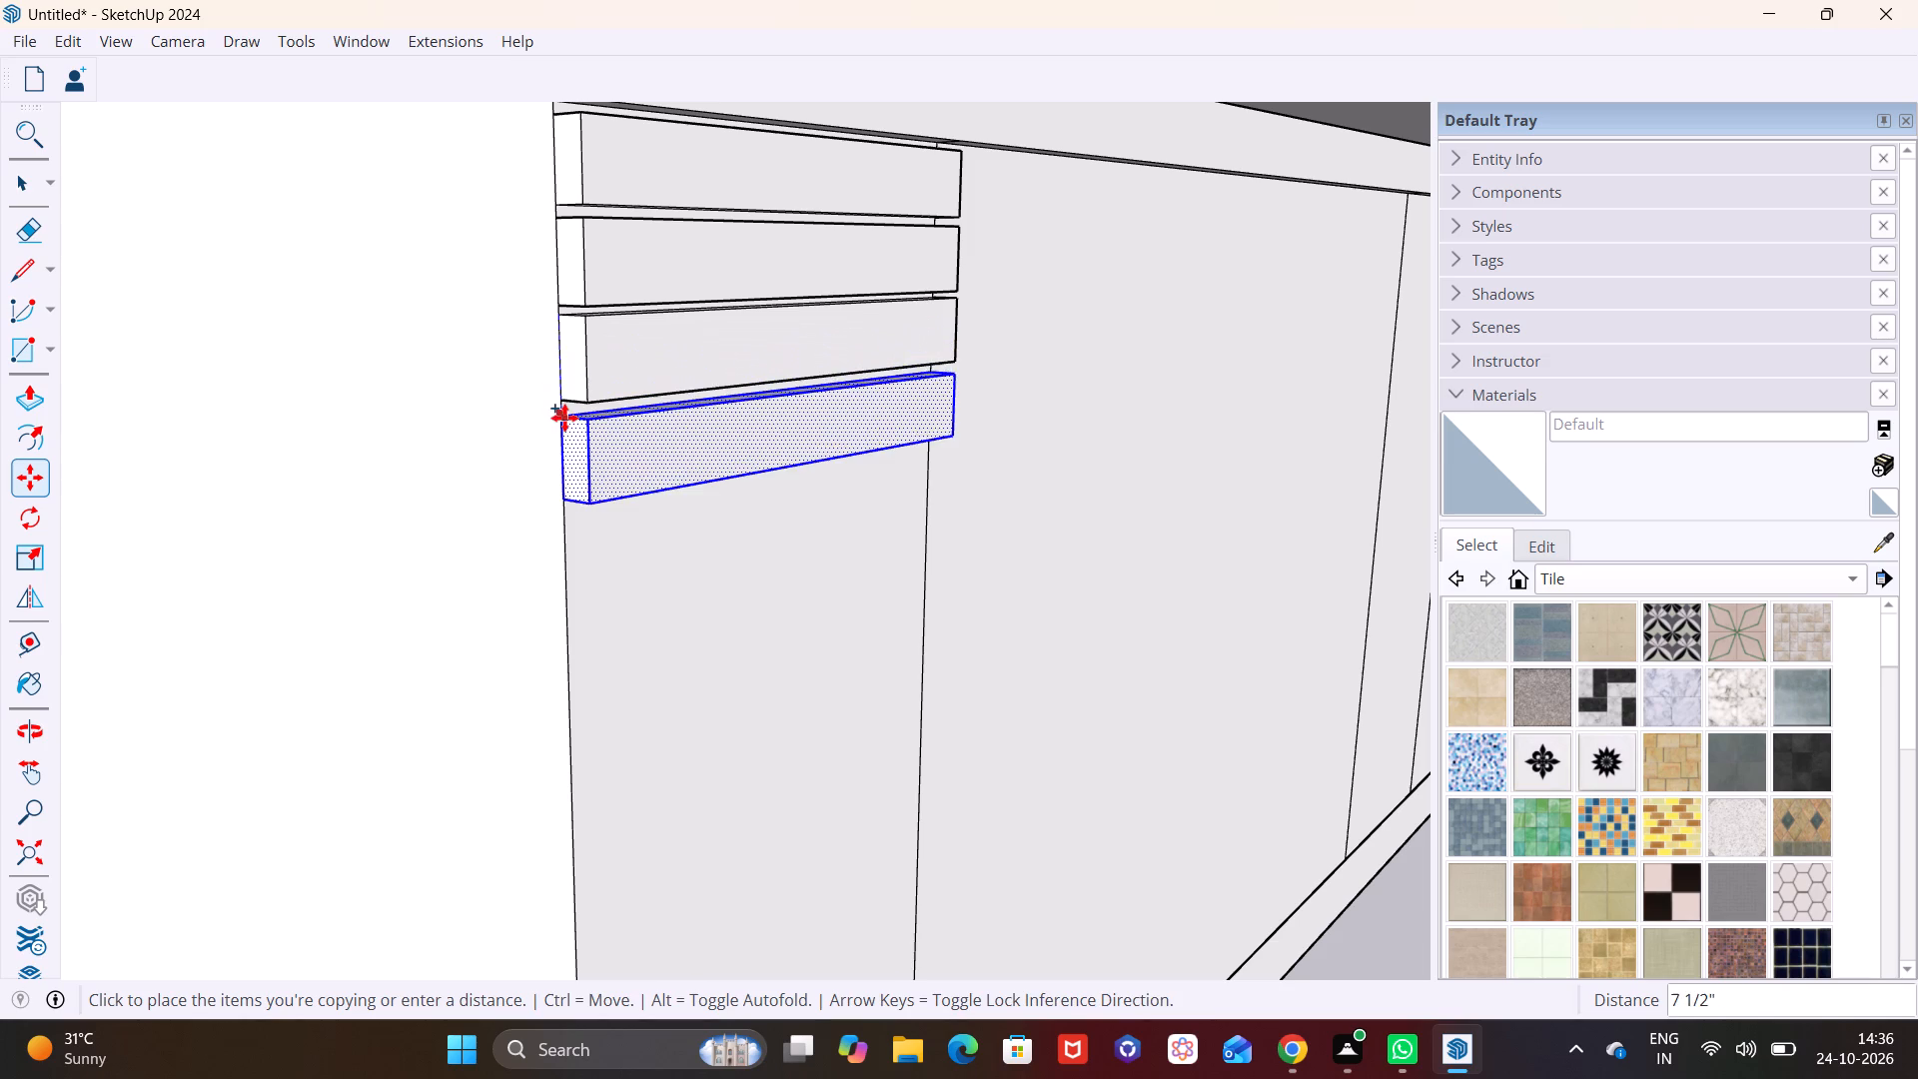
{"action": "scroll", "coordinate": [570, 411], "scroll_direction": "up", "scroll_amount": 8}
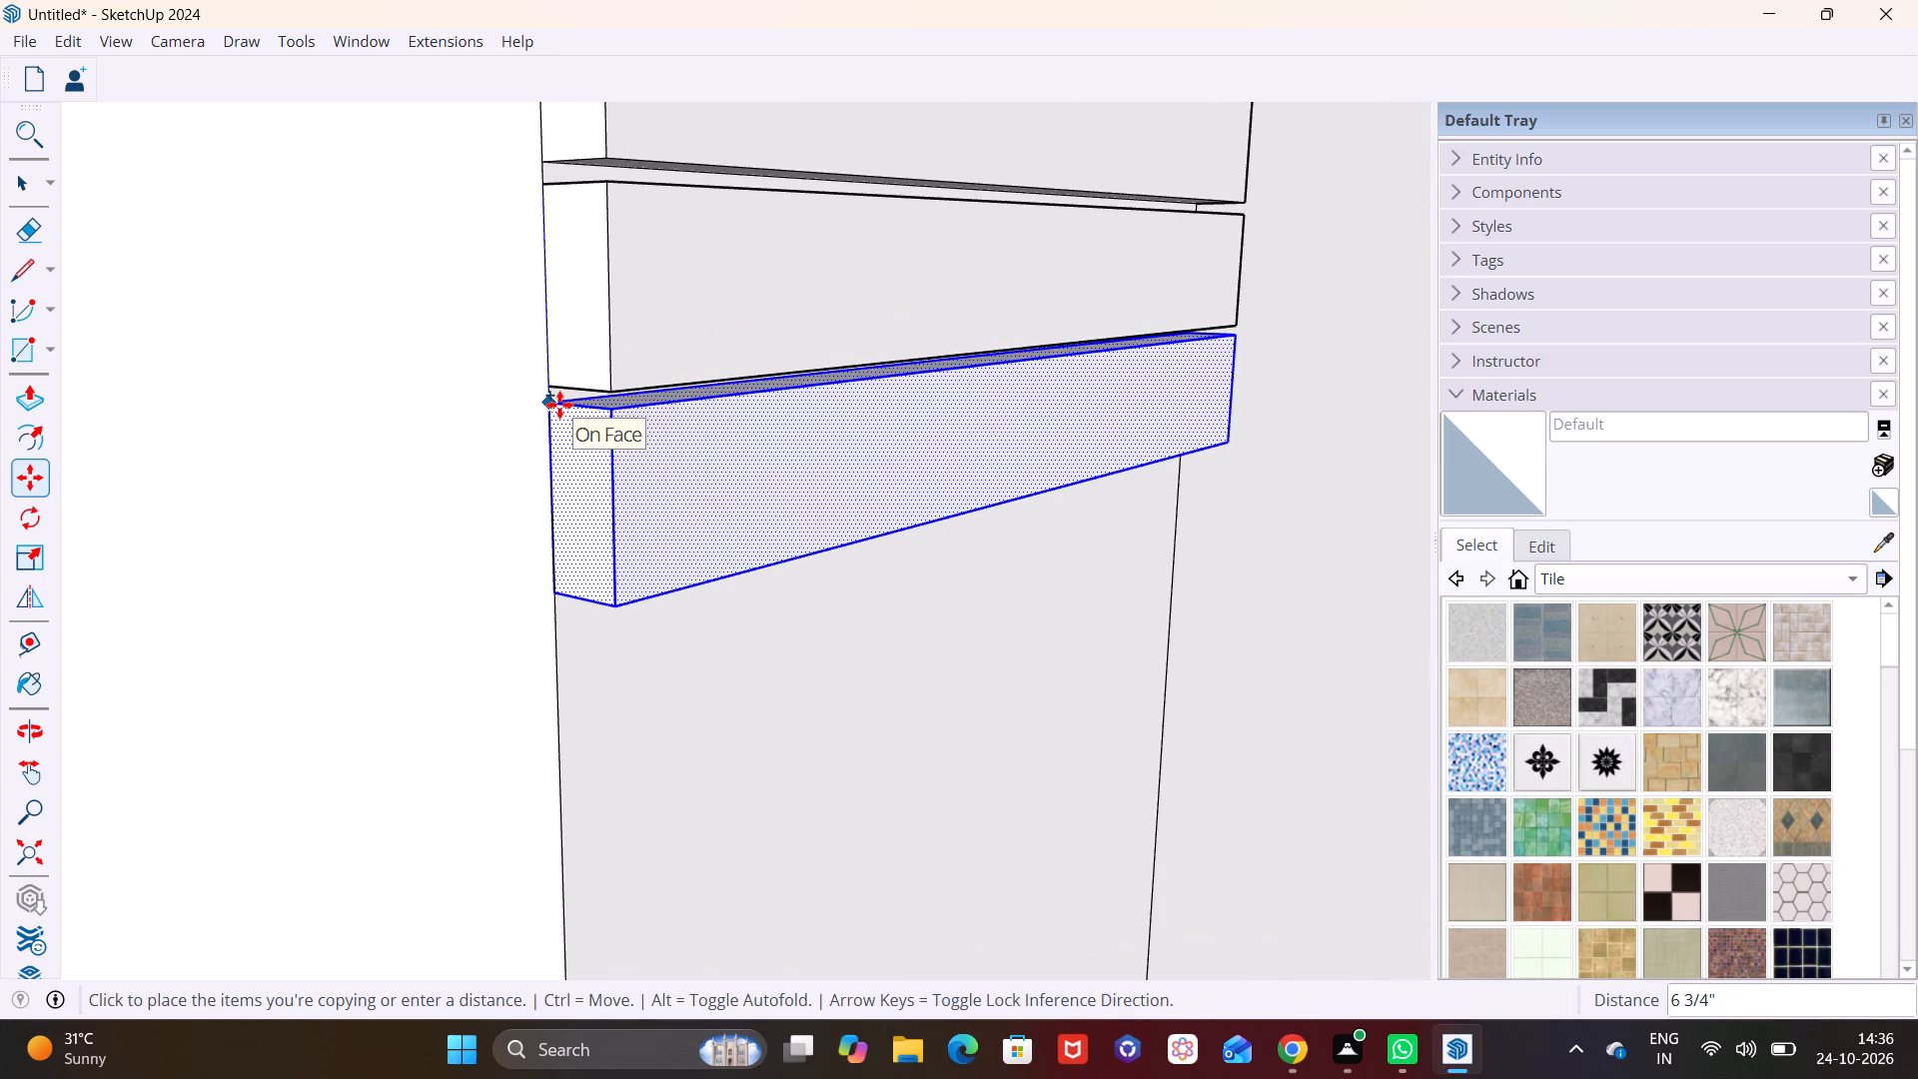
{"action": "left_click", "coordinate": [559, 403]}
{"action": "left_click", "coordinate": [555, 406]}
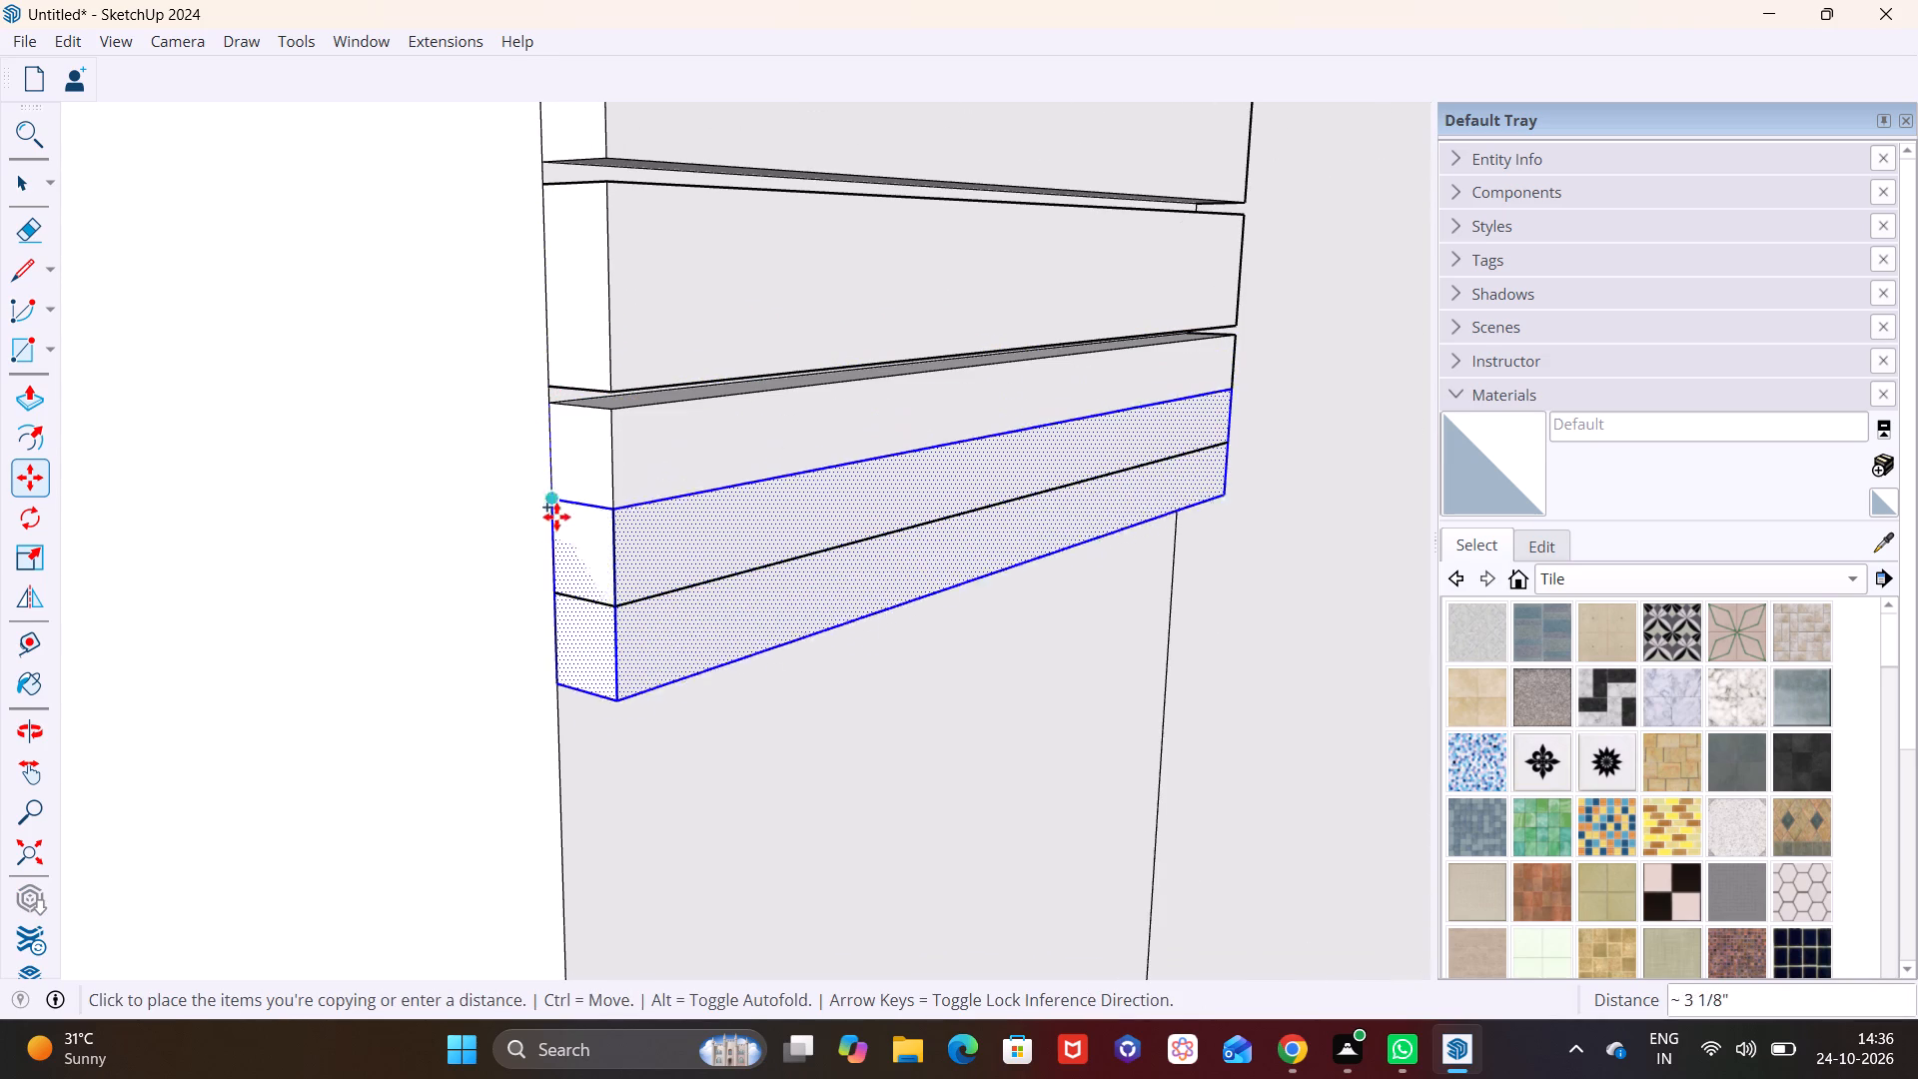
{"action": "left_click", "coordinate": [564, 608]}
Add two more block copies down the panel, the first offset about 6 7/16" and the second about 6 1/2".
{"action": "middle_click_drag", "start_coordinate": [621, 613], "coordinate": [635, 354]}
{"action": "scroll", "coordinate": [621, 613], "scroll_direction": "up", "scroll_amount": 1}
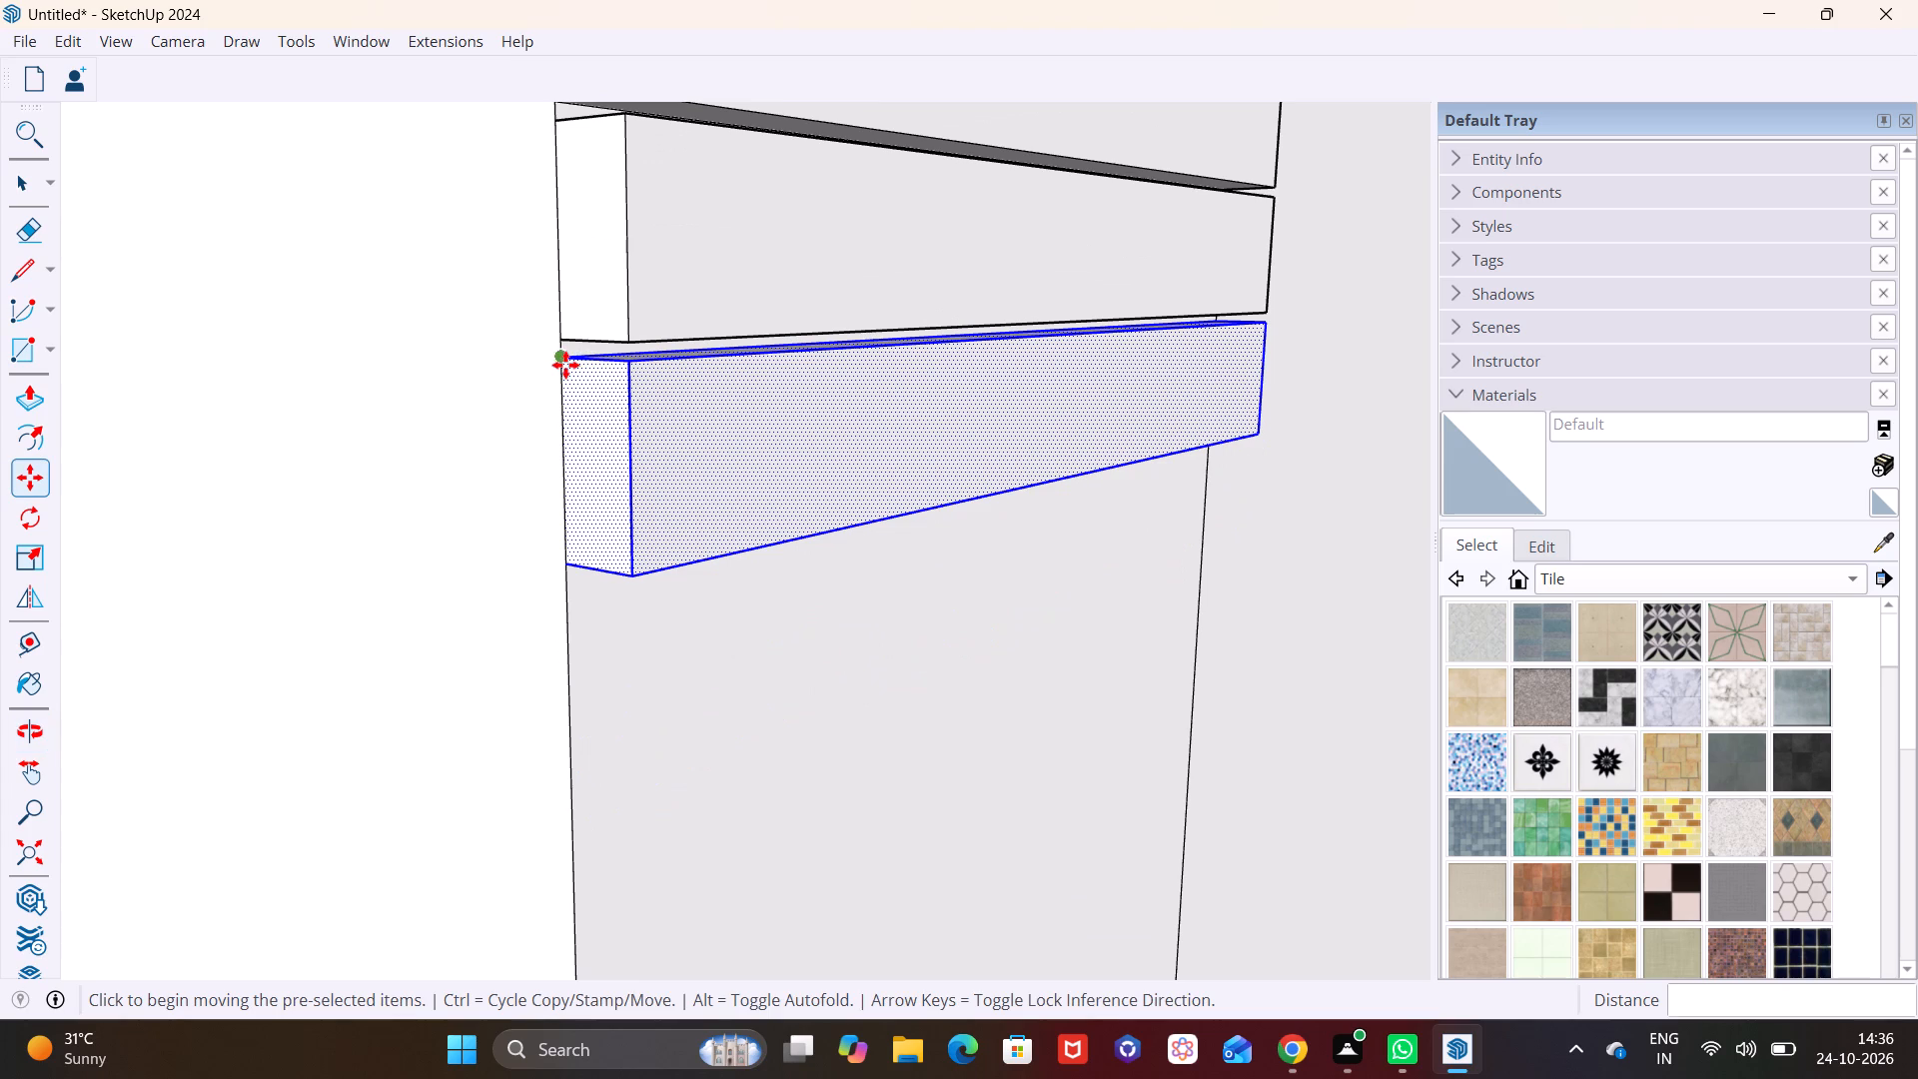
{"action": "left_click", "coordinate": [565, 365]}
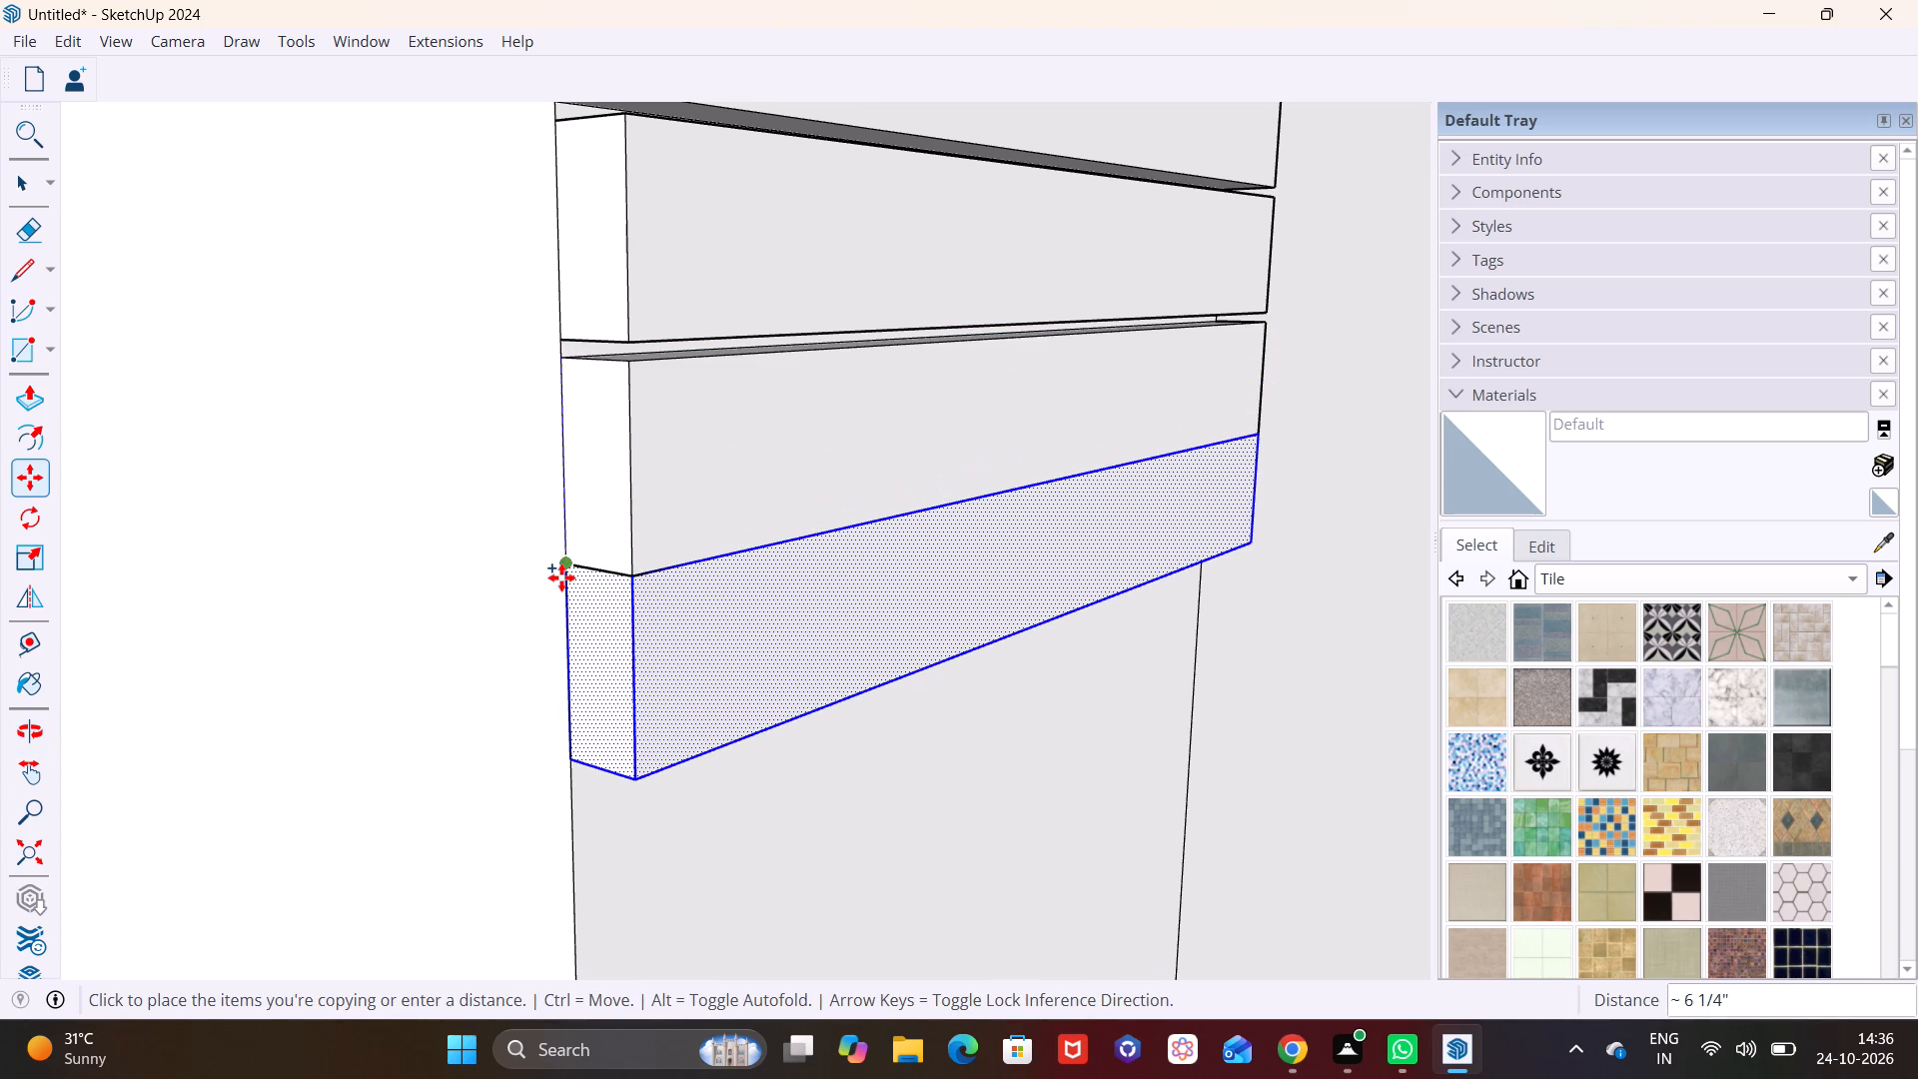
{"action": "scroll", "coordinate": [563, 583], "scroll_direction": "up", "scroll_amount": 10}
{"action": "left_click", "coordinate": [568, 560]}
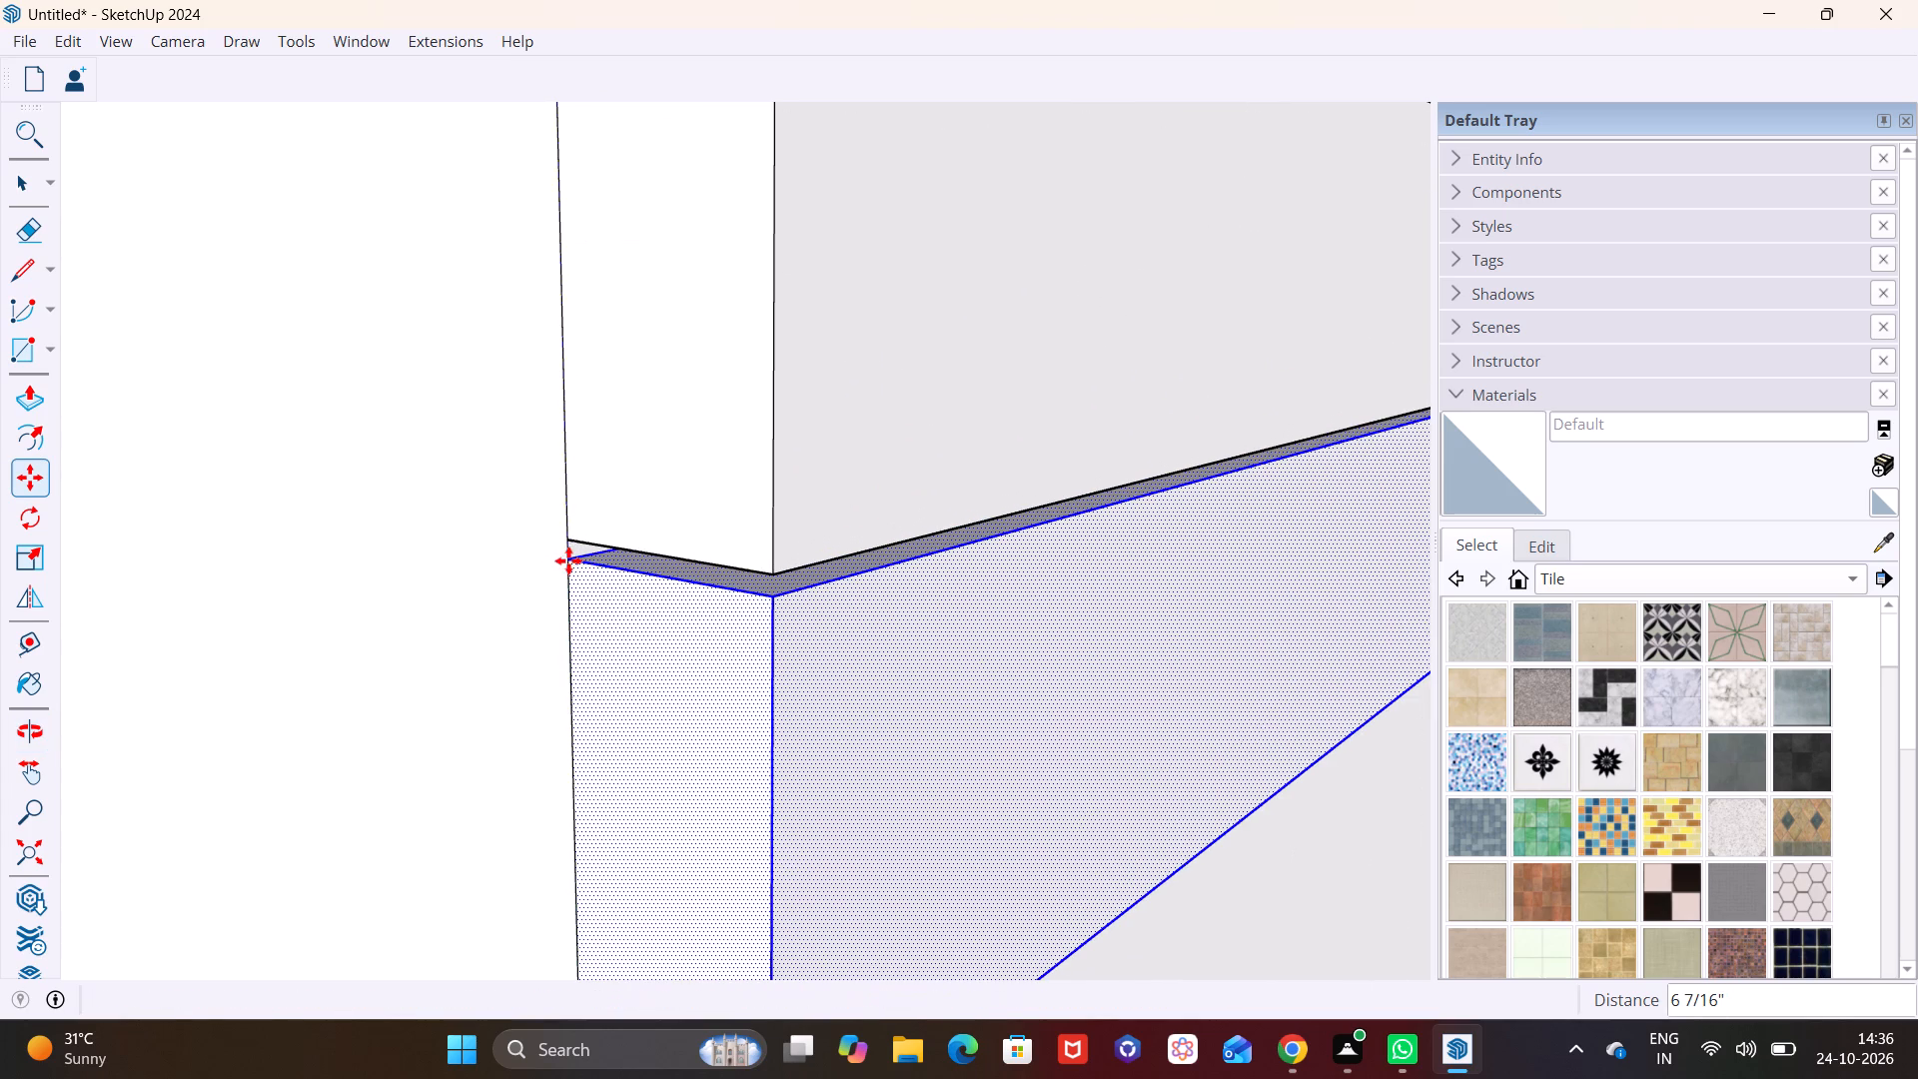
{"action": "scroll", "coordinate": [580, 547], "scroll_direction": "down", "scroll_amount": 13}
{"action": "middle_click_drag", "start_coordinate": [694, 623], "coordinate": [719, 263], "text": "shift"}
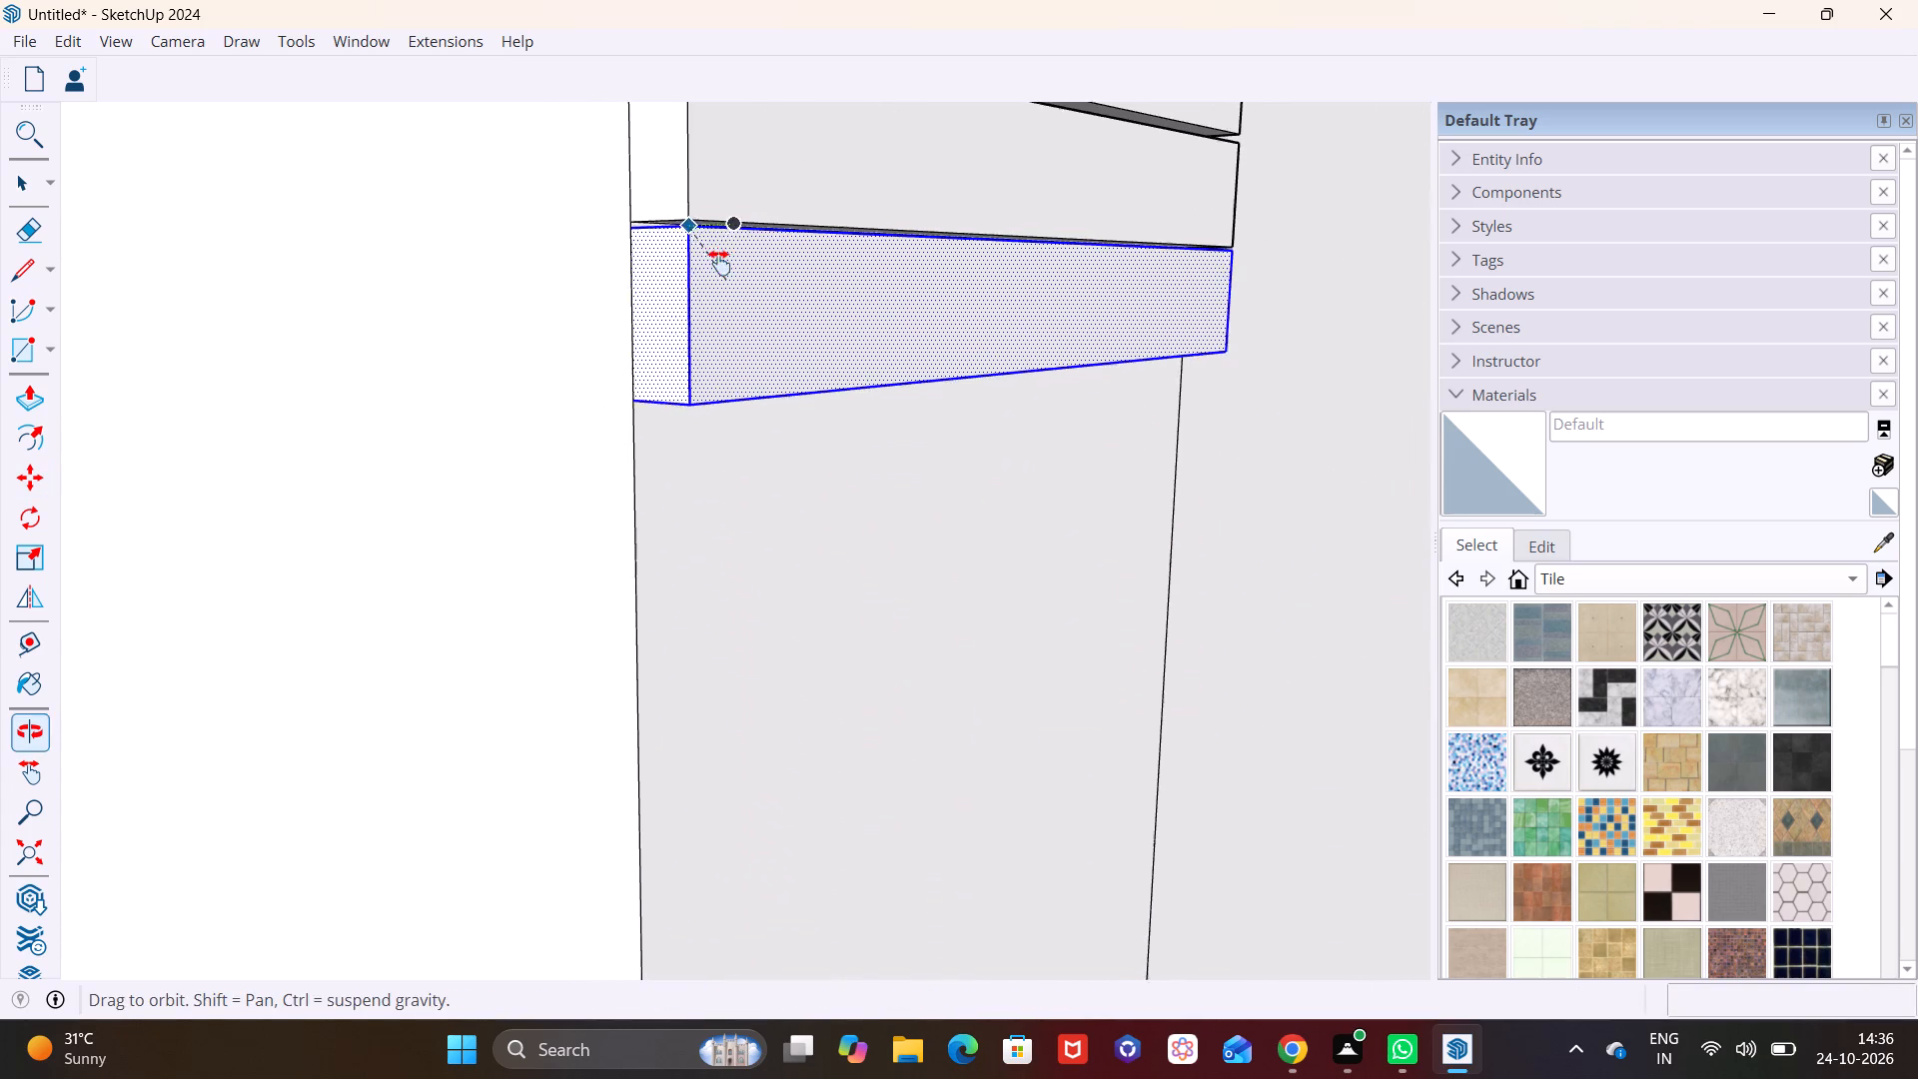
{"action": "middle_click_drag", "start_coordinate": [719, 263], "coordinate": [719, 260], "text": "shift"}
{"action": "left_click", "coordinate": [638, 224]}
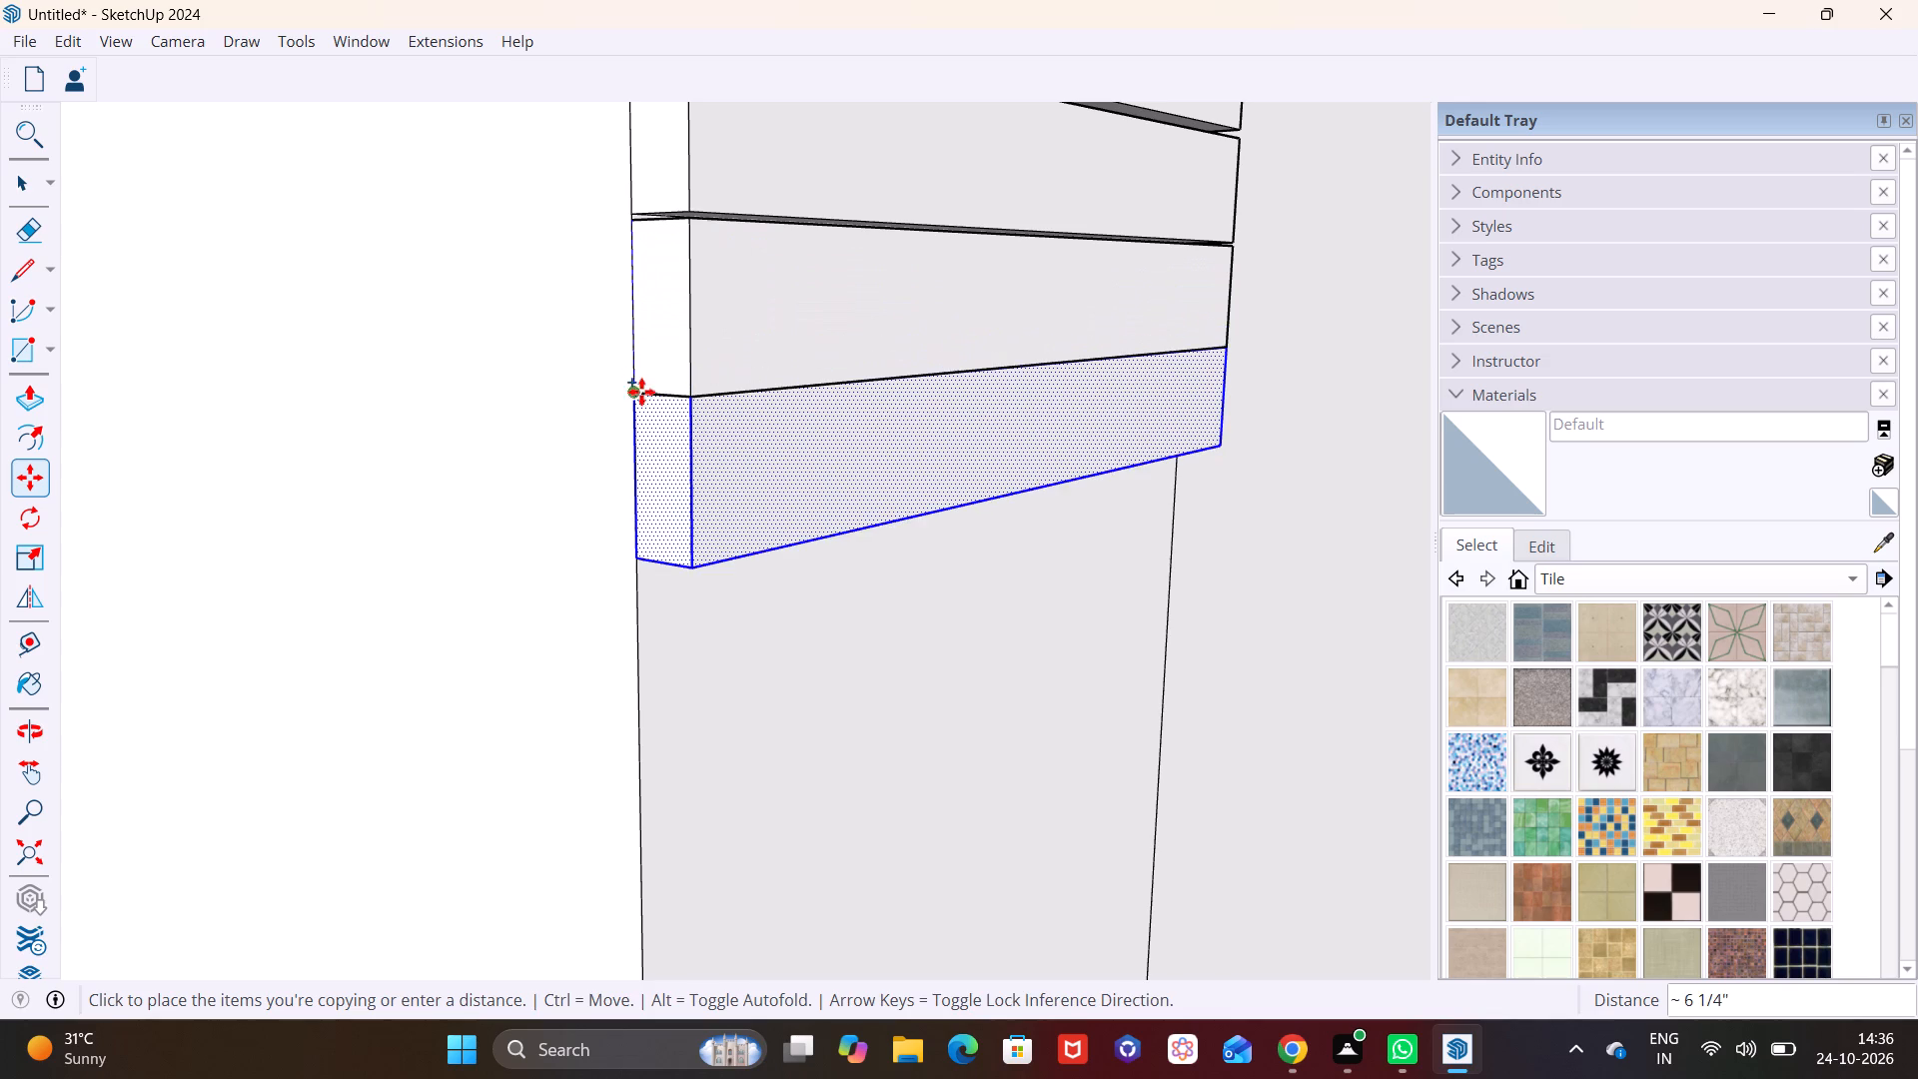
{"action": "scroll", "coordinate": [641, 398], "scroll_direction": "up", "scroll_amount": 8}
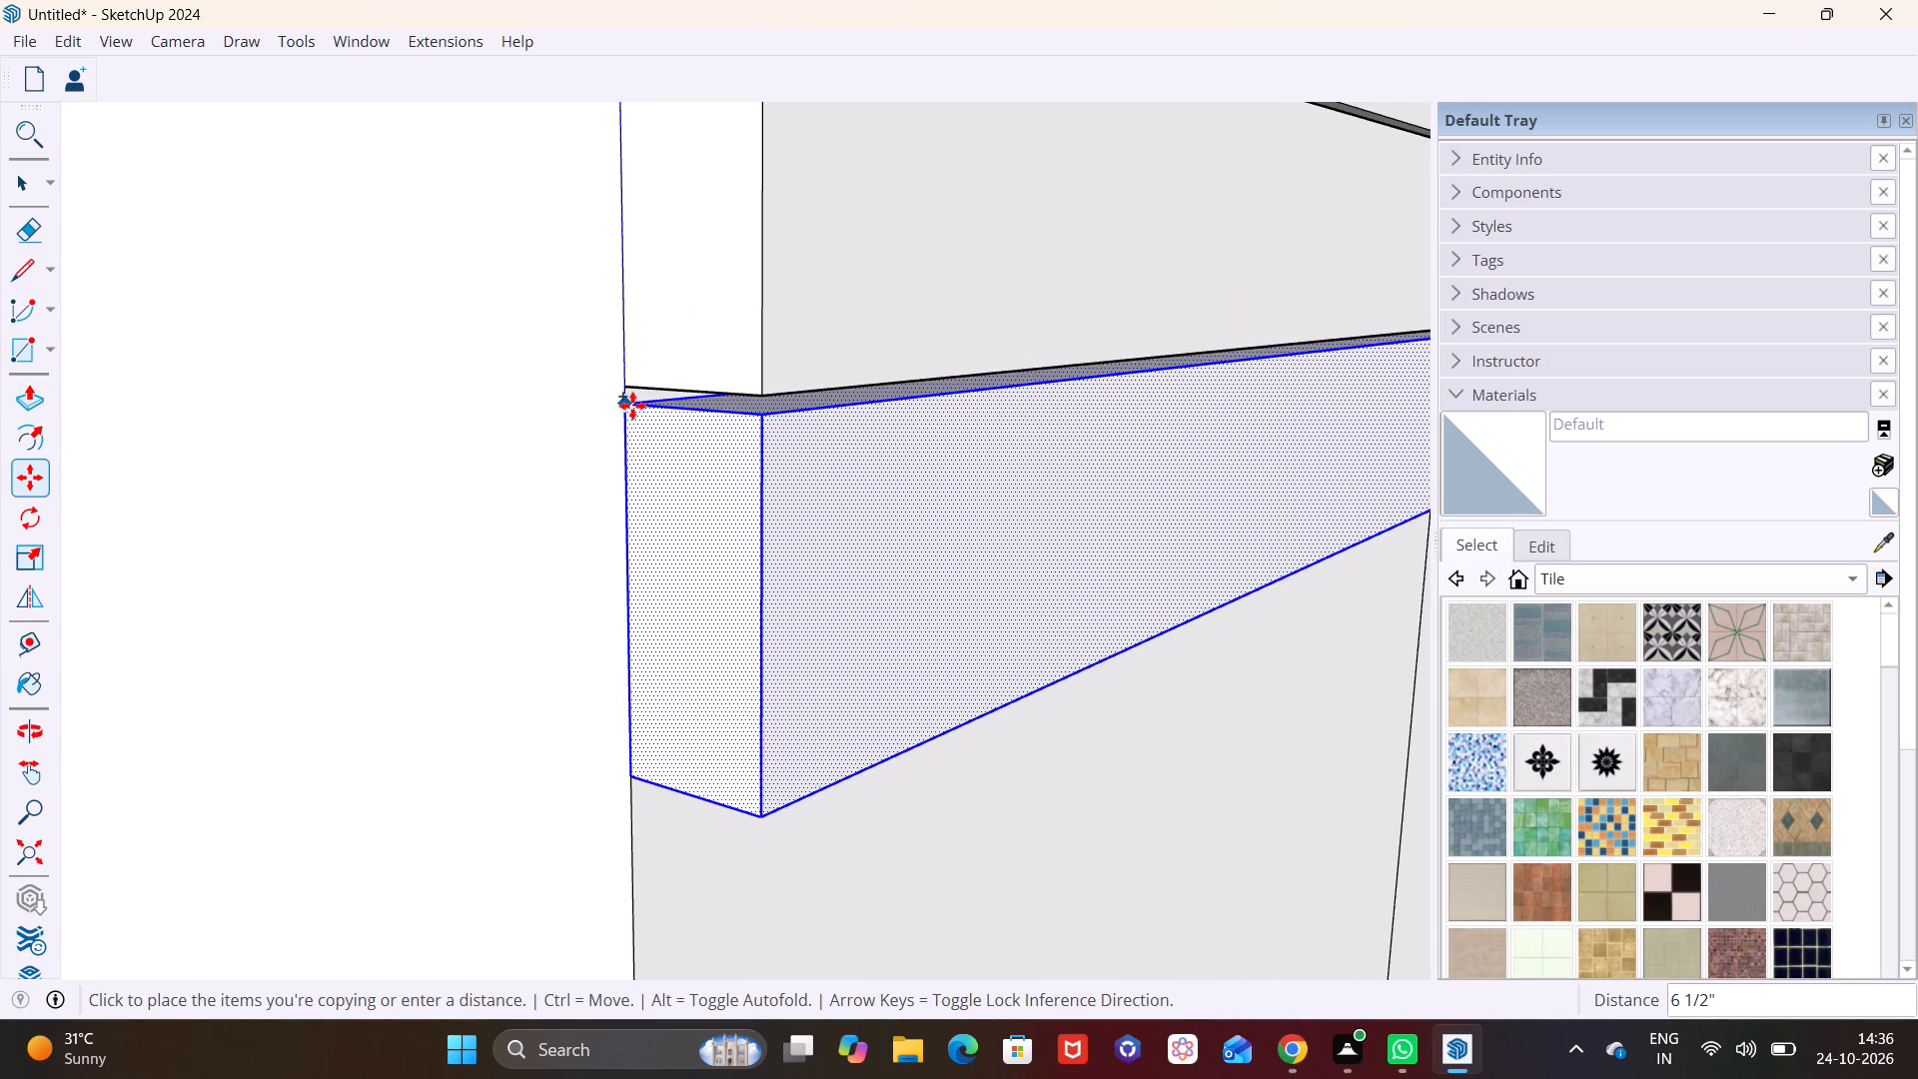
{"action": "left_click", "coordinate": [631, 406]}
Continue the stack with three more block copies down the panel, offsetting the last two about 6 7/16" and 6 3/8".
{"action": "left_click", "coordinate": [623, 405]}
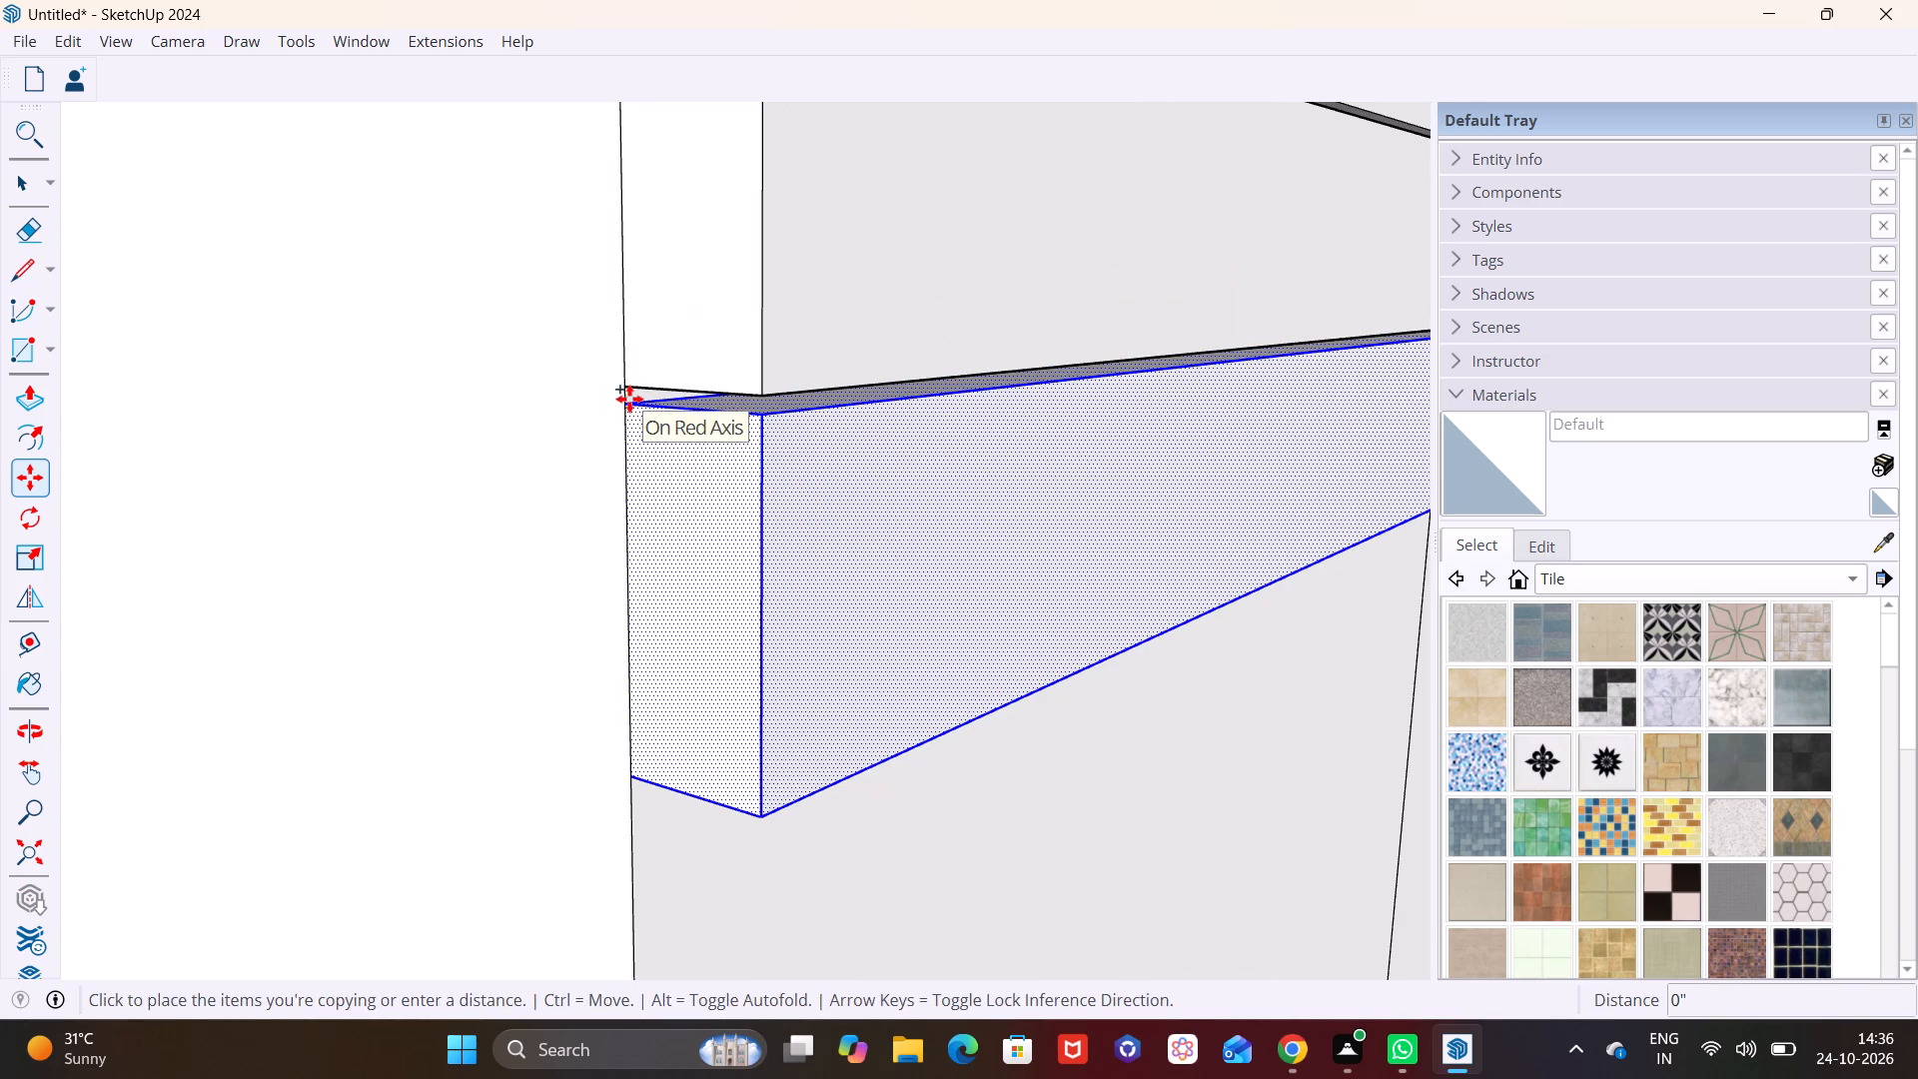
{"action": "middle_click_drag", "start_coordinate": [630, 670], "coordinate": [634, 130], "text": "shift"}
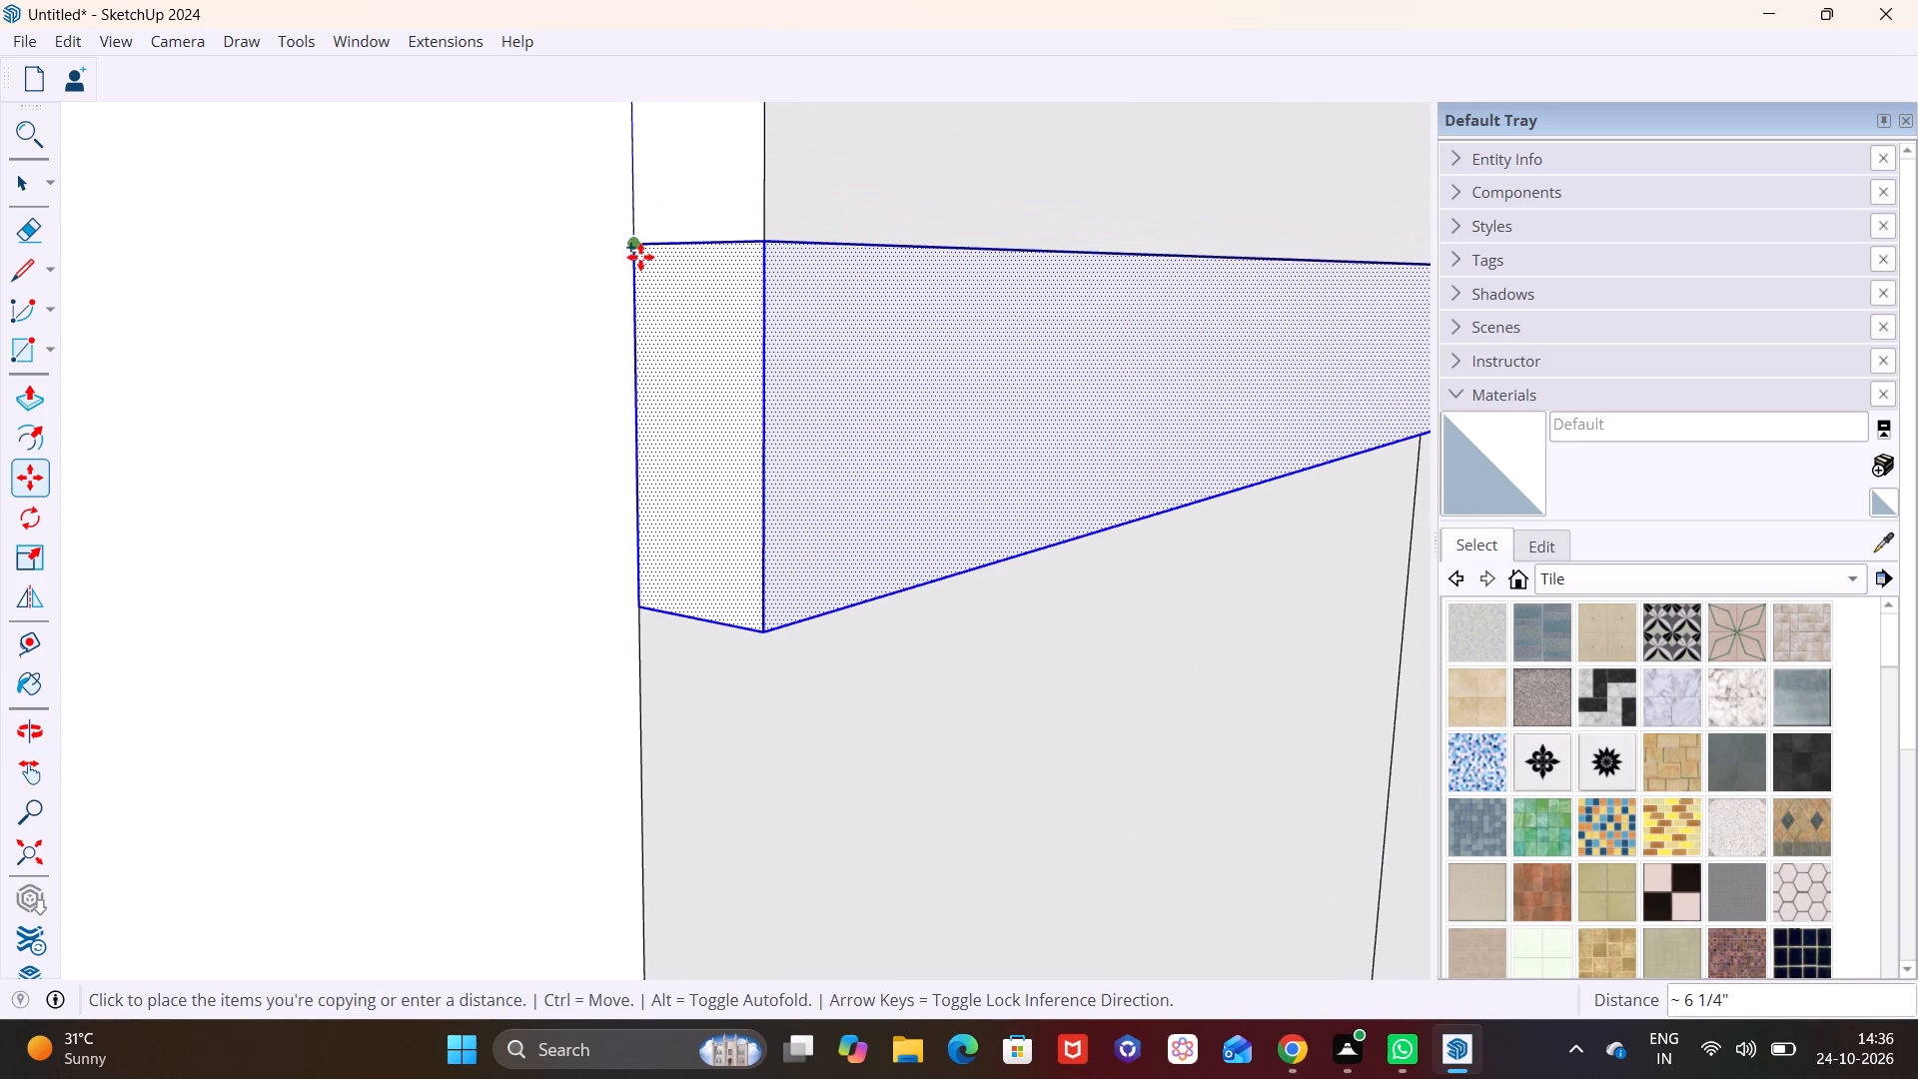
{"action": "left_click", "coordinate": [640, 262]}
{"action": "left_click", "coordinate": [636, 259]}
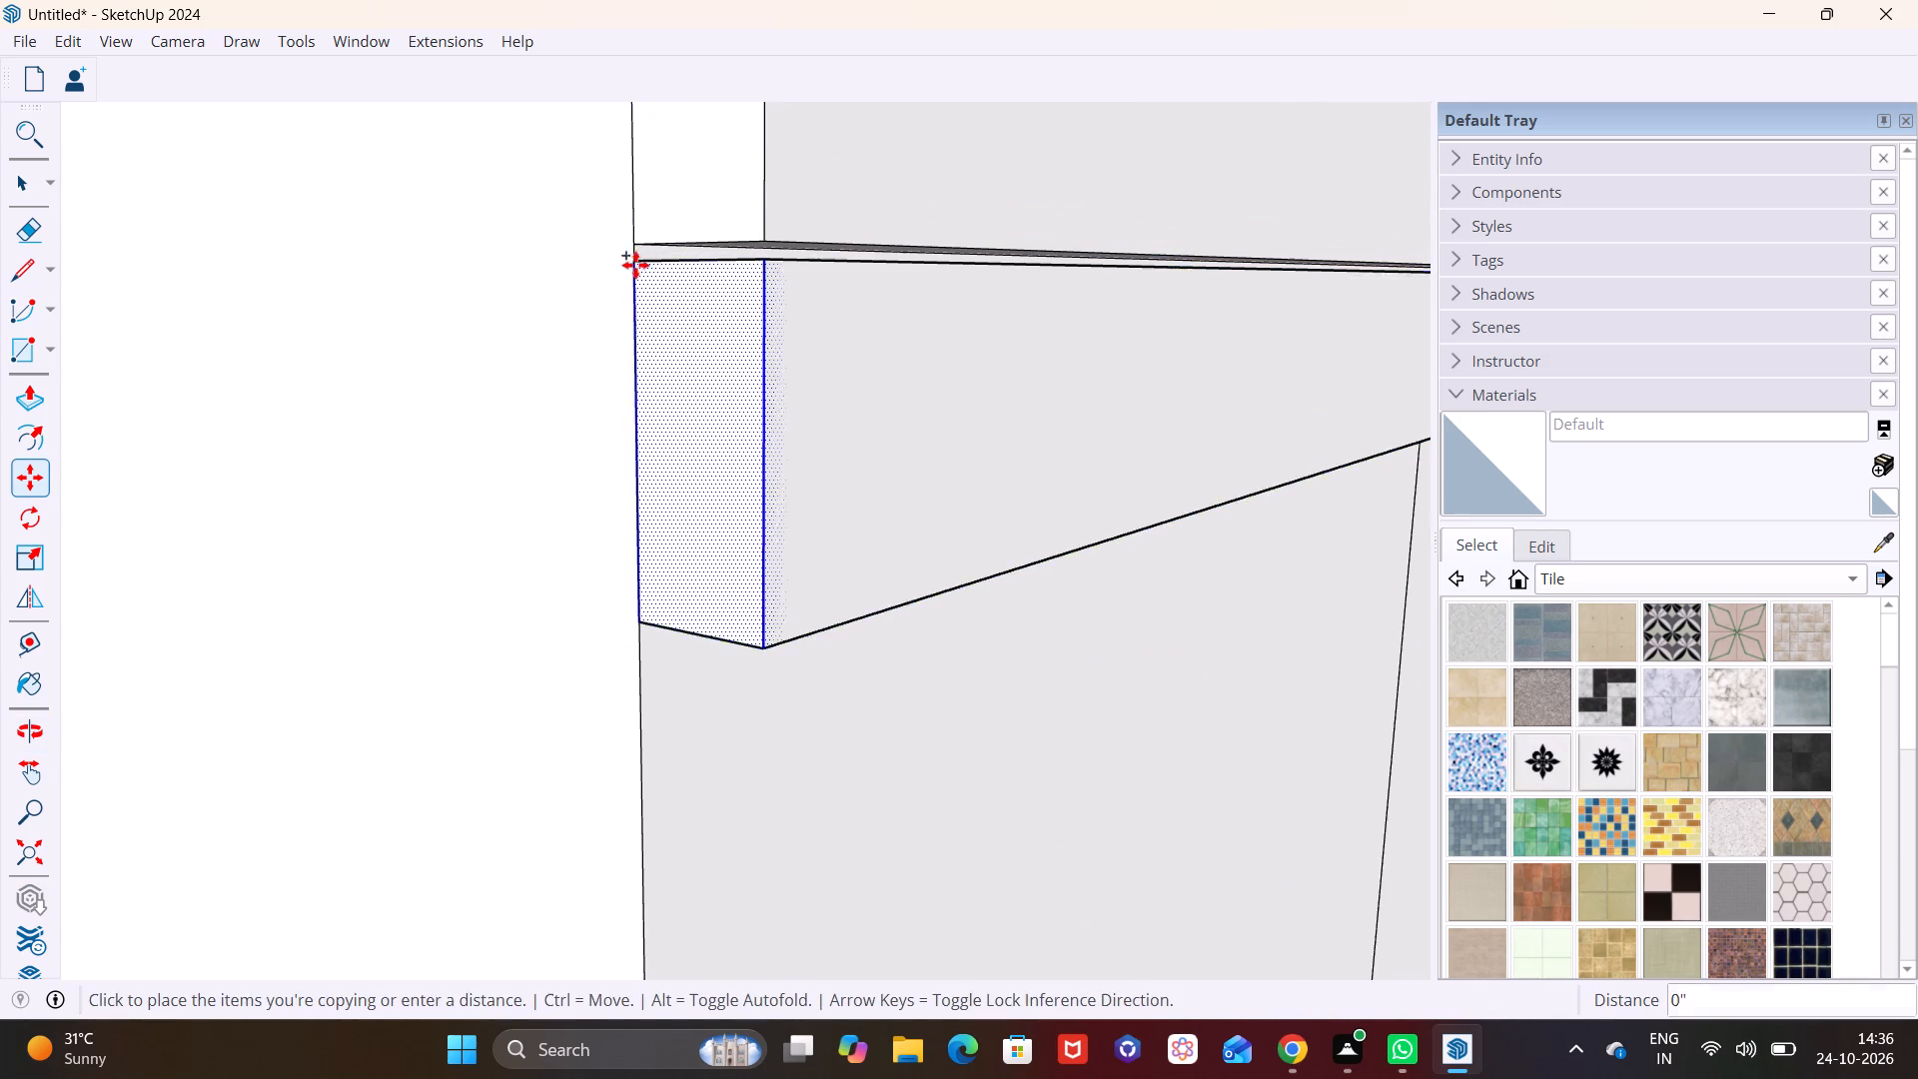
{"action": "middle_click_drag", "start_coordinate": [655, 632], "coordinate": [667, 290], "text": "shift"}
{"action": "scroll", "coordinate": [655, 632], "scroll_direction": "up", "scroll_amount": 1, "text": "shift"}
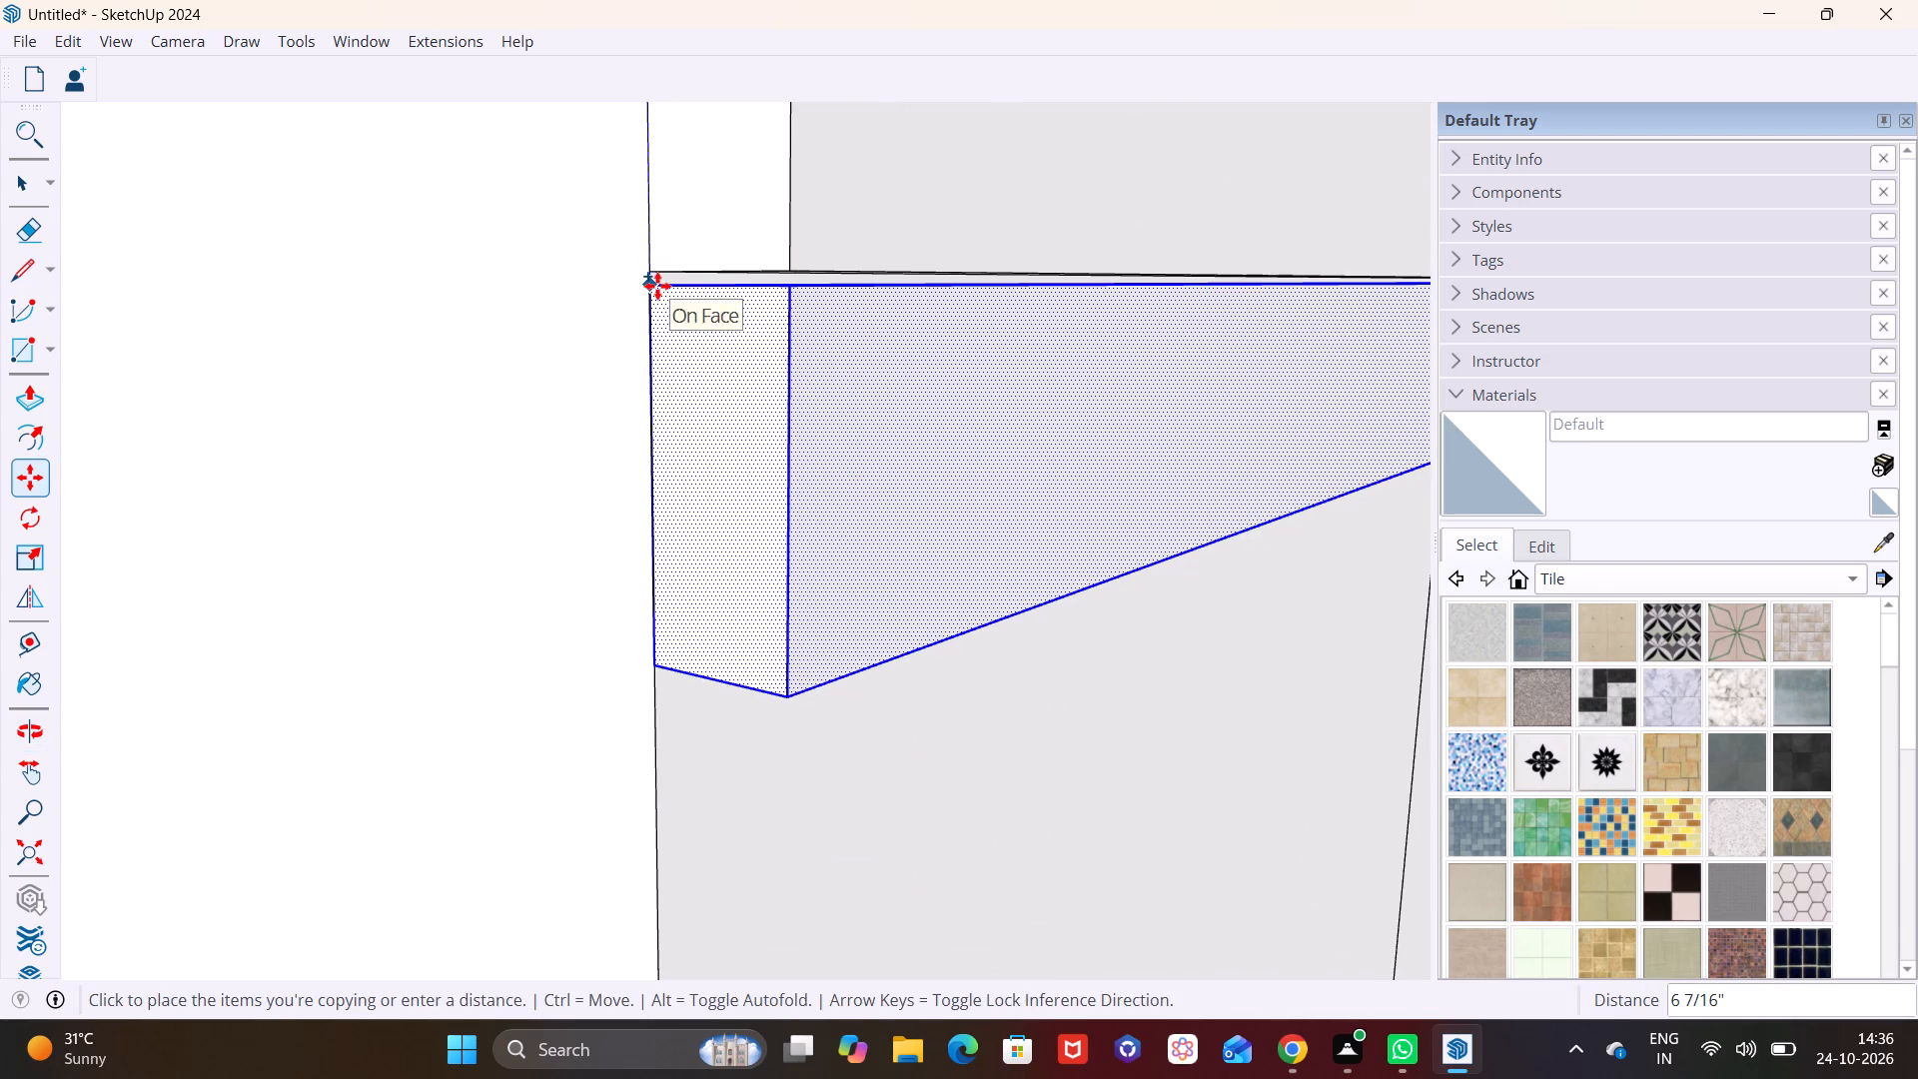
{"action": "left_click", "coordinate": [657, 286]}
{"action": "left_click", "coordinate": [655, 284]}
{"action": "middle_click_drag", "start_coordinate": [677, 612], "coordinate": [710, 377], "text": "shift"}
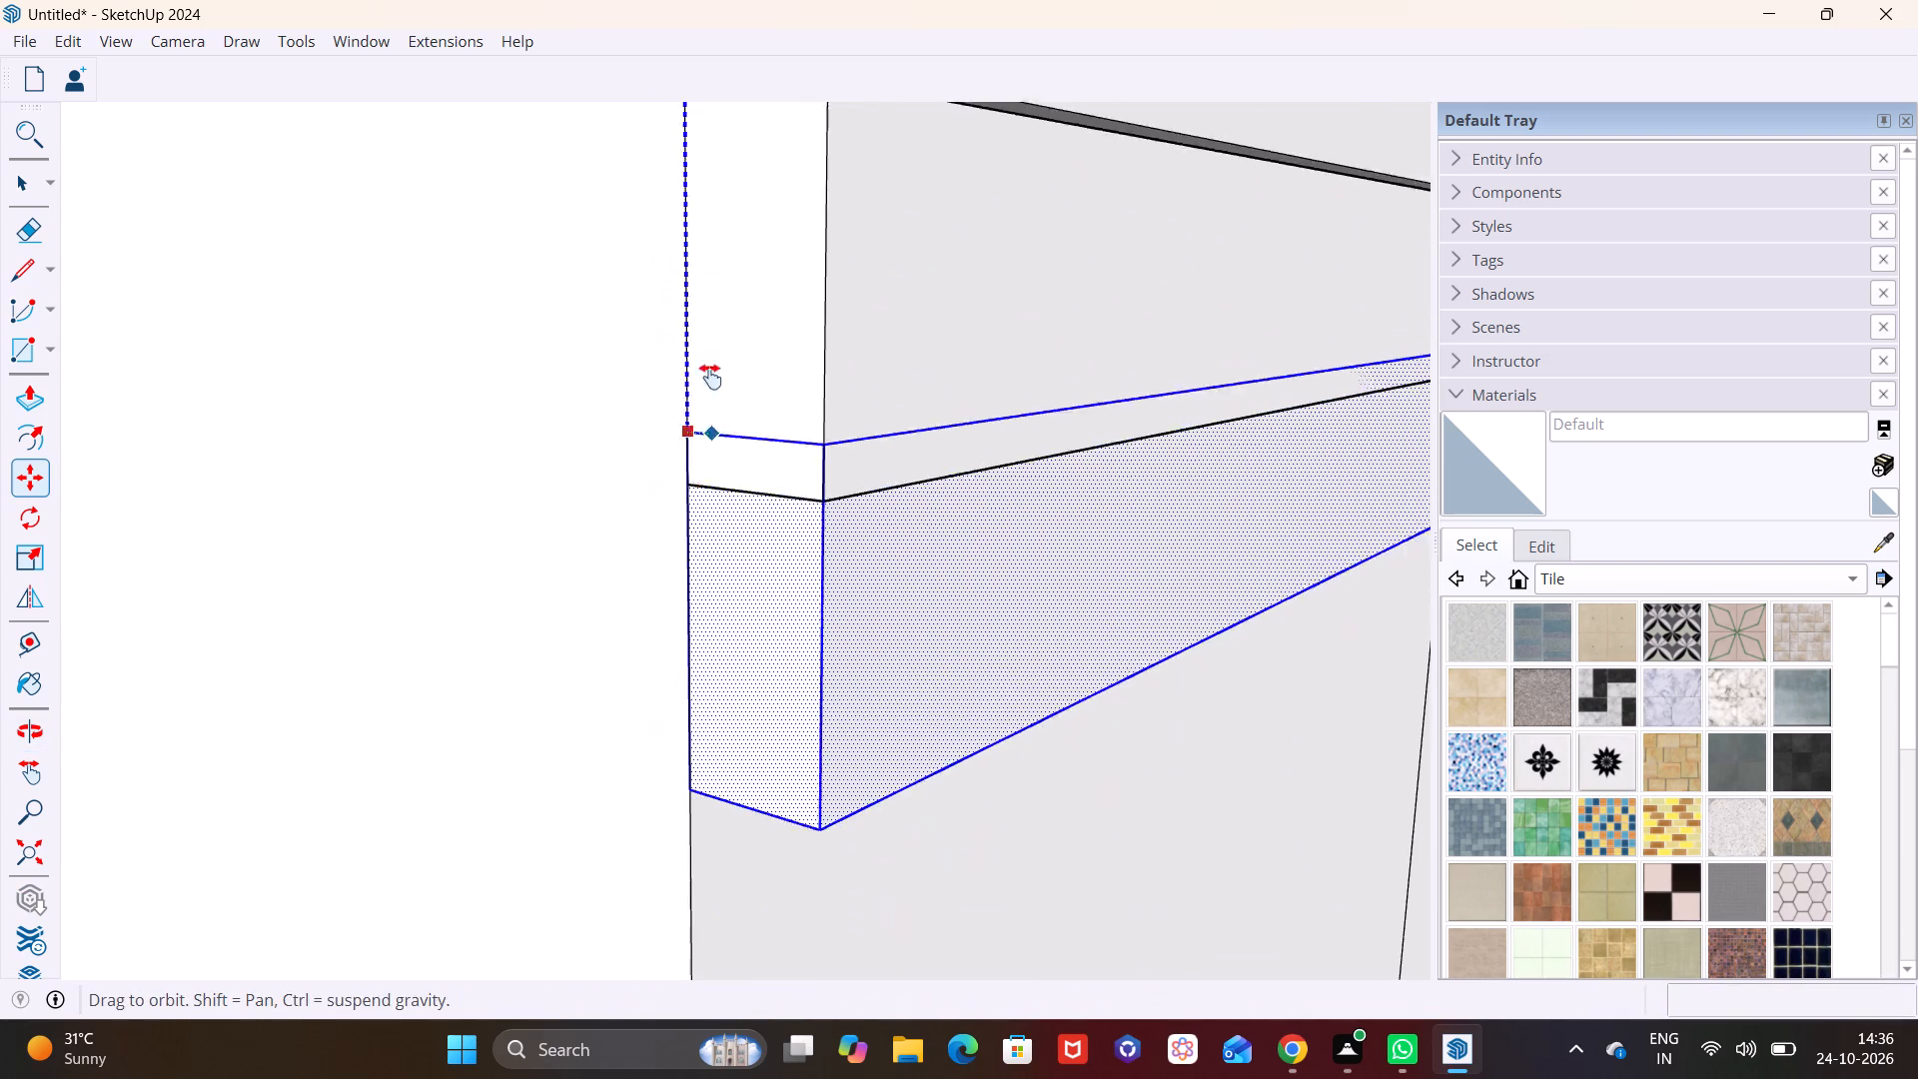
{"action": "middle_click_drag", "start_coordinate": [710, 377], "coordinate": [692, 326], "text": "shift"}
{"action": "left_click", "coordinate": [677, 395]}
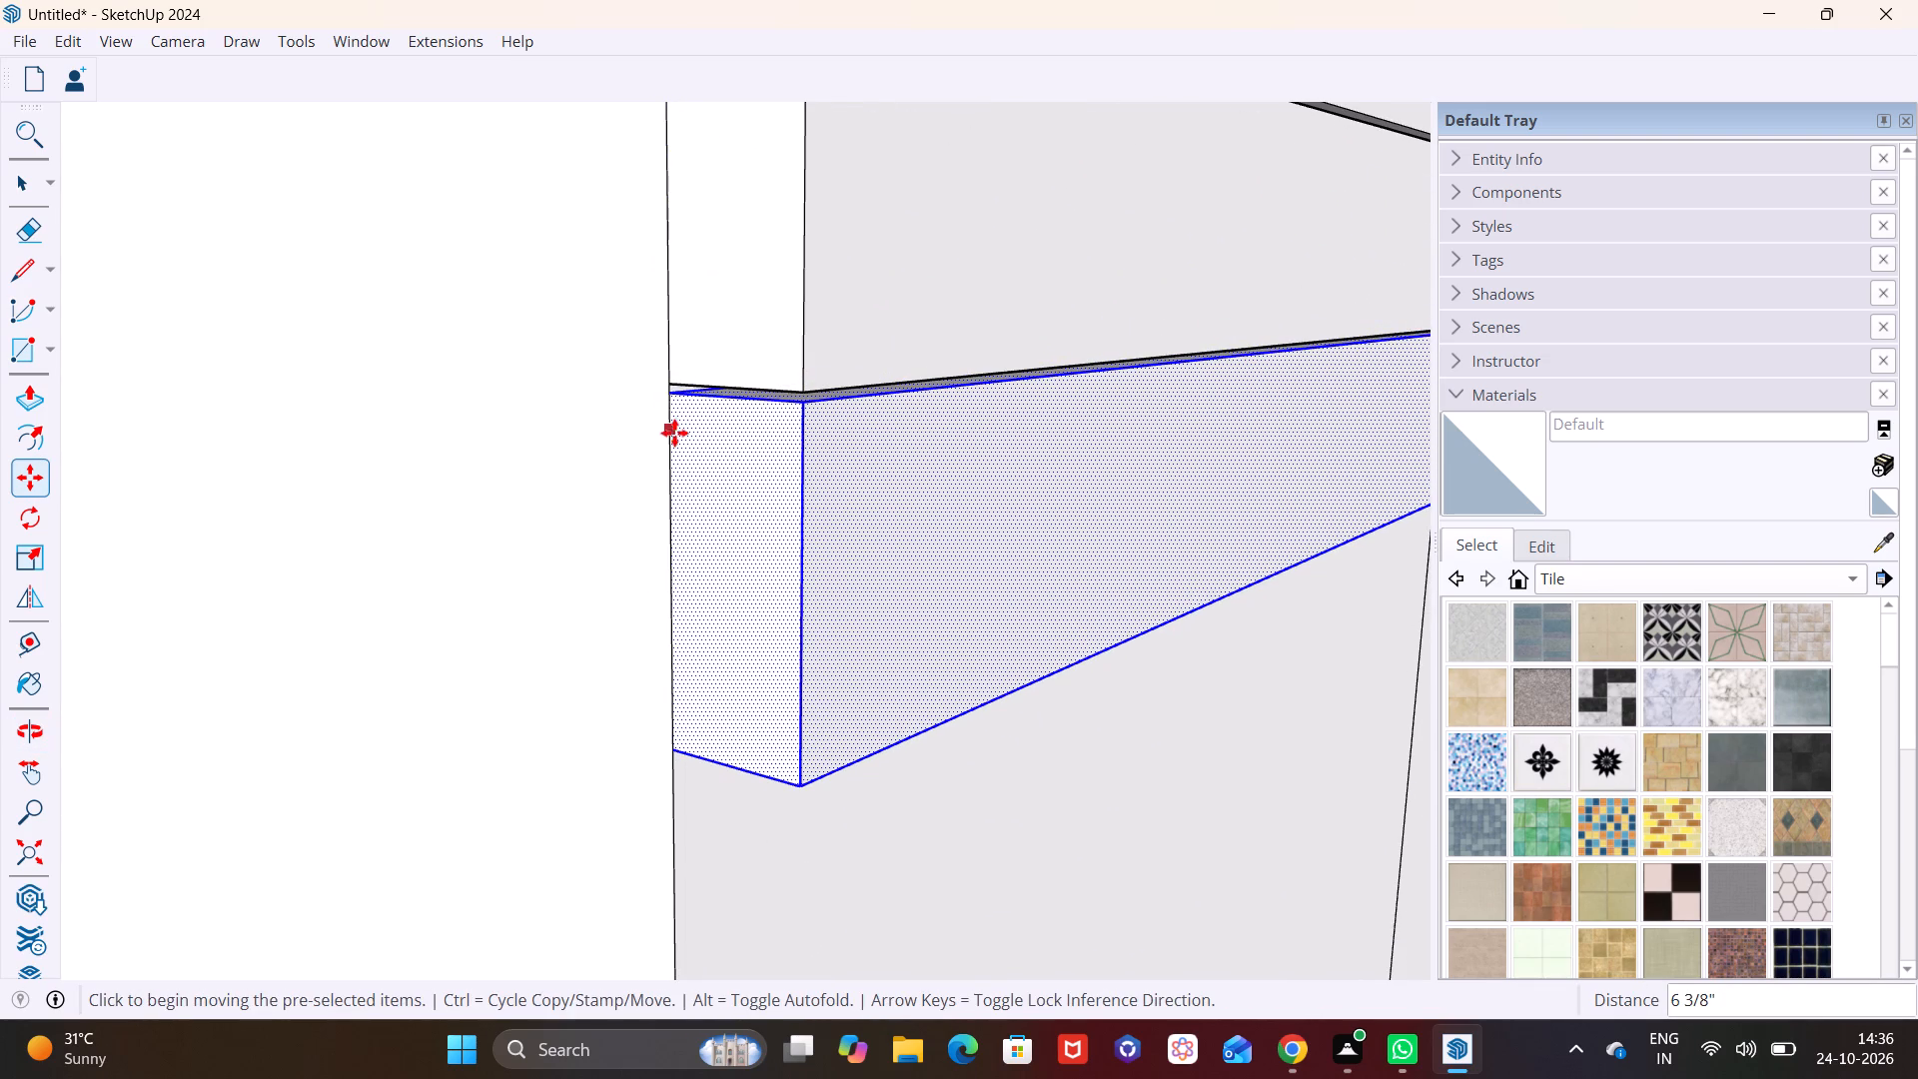
Copy the lowest block about 6 5/16" down the panel edge, leaving a thin gap.
{"action": "left_click", "coordinate": [673, 395]}
{"action": "middle_click_drag", "start_coordinate": [694, 598], "coordinate": [703, 149], "text": "shift"}
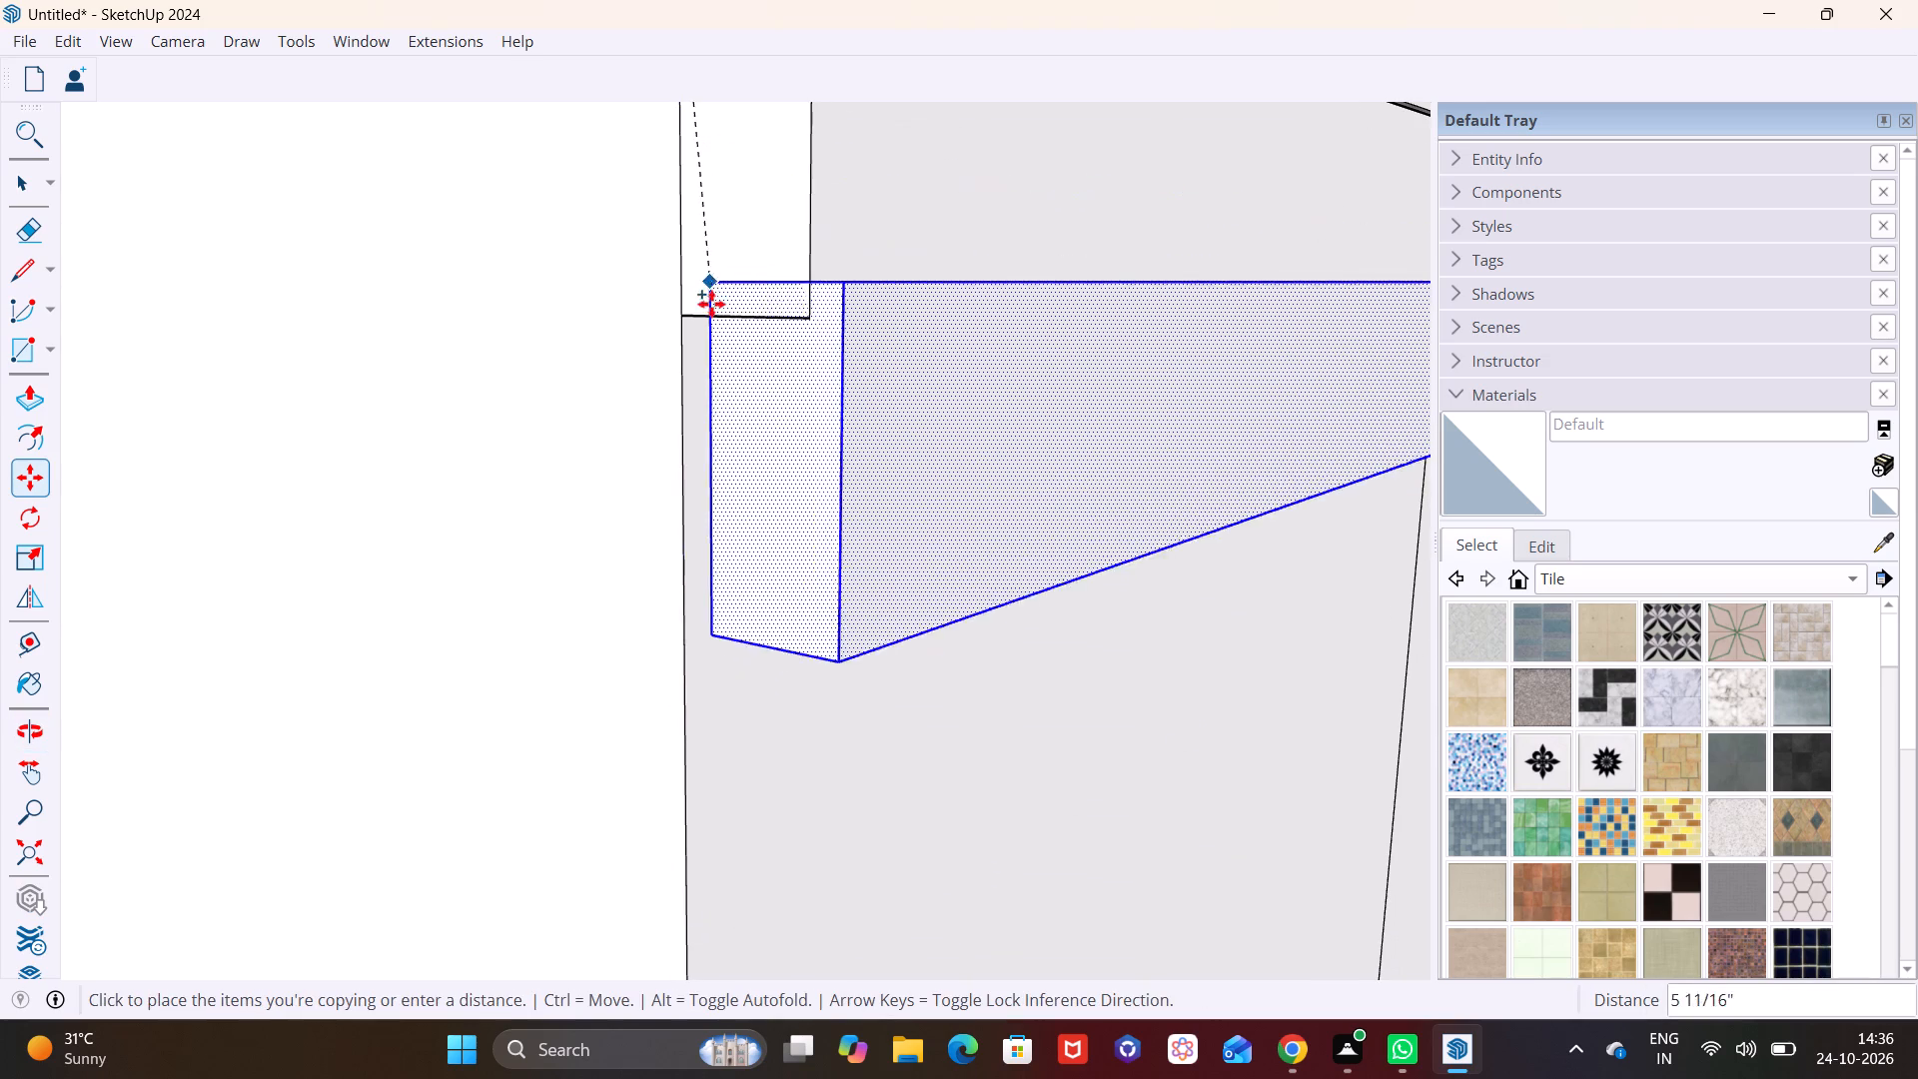
{"action": "scroll", "coordinate": [688, 330], "scroll_direction": "up", "scroll_amount": 2}
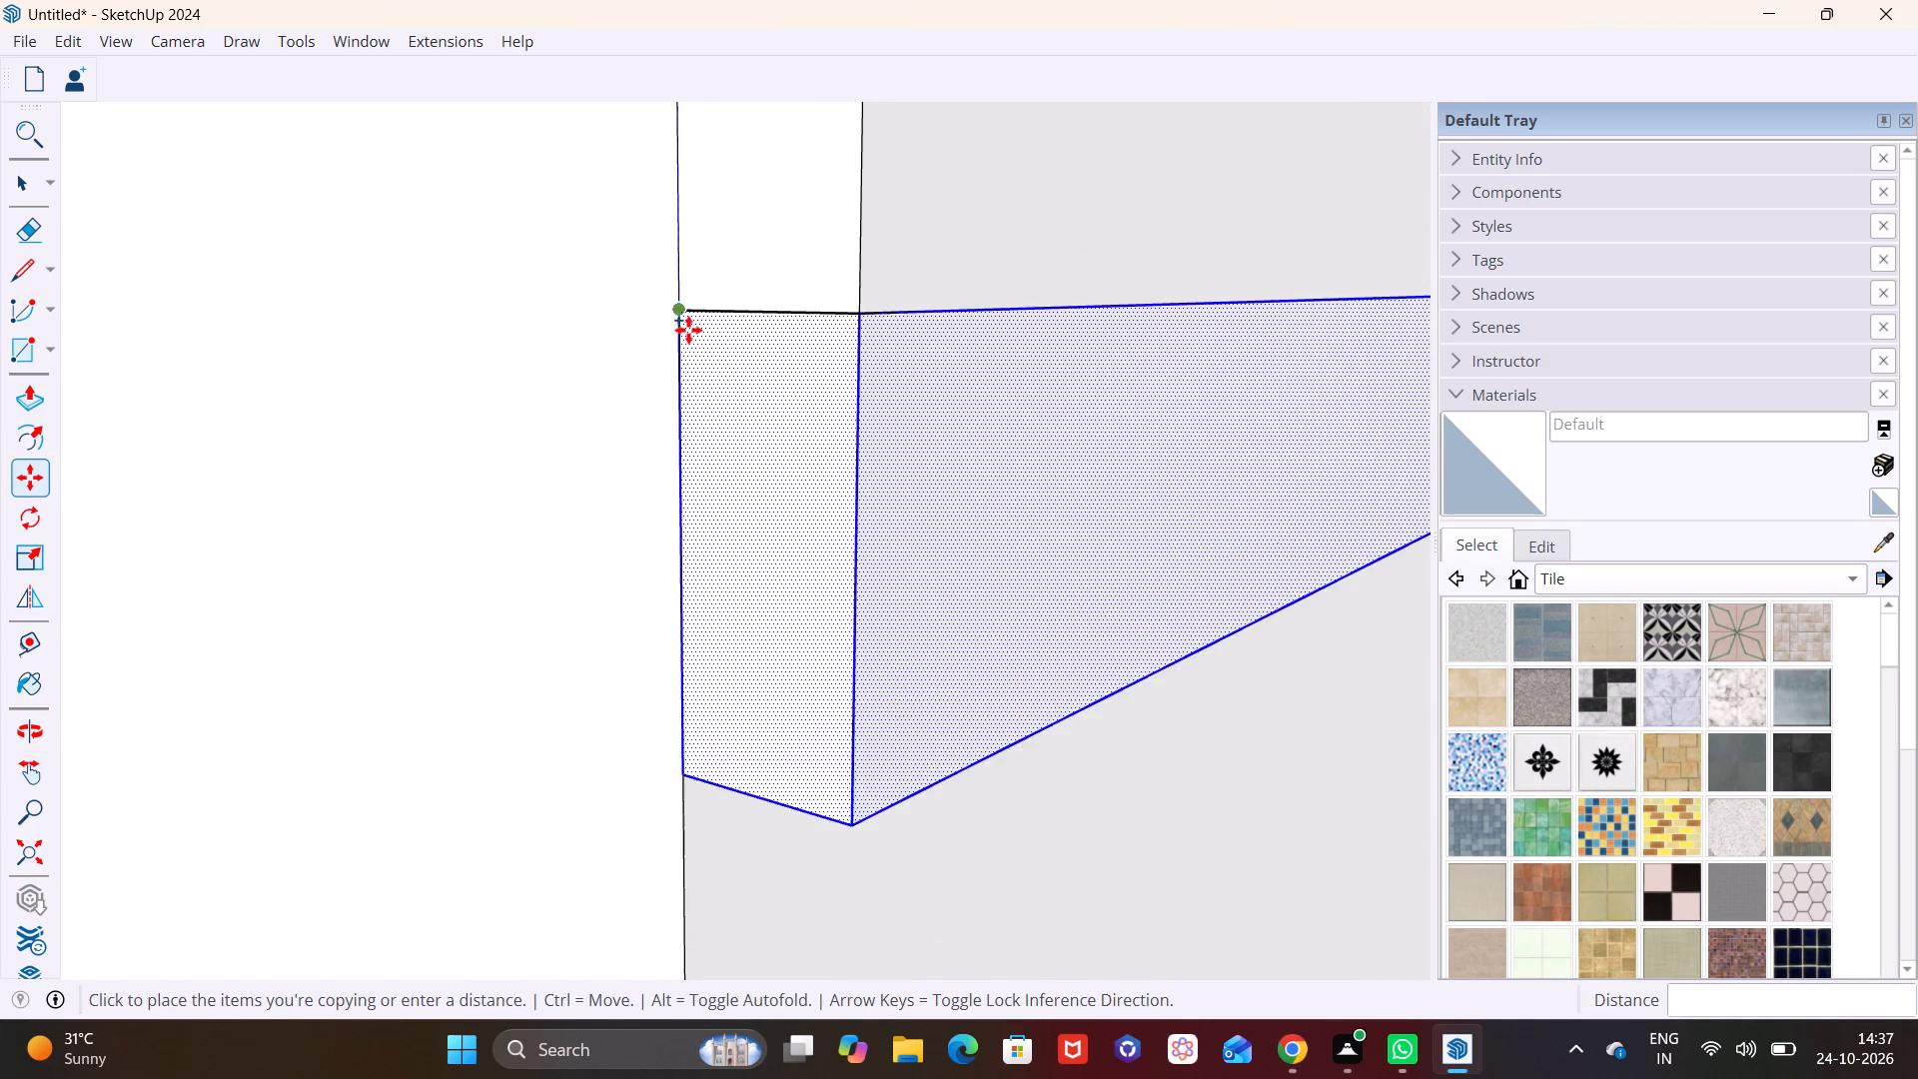
{"action": "scroll", "coordinate": [688, 330], "scroll_direction": "up", "scroll_amount": 5}
{"action": "left_click", "coordinate": [683, 312]}
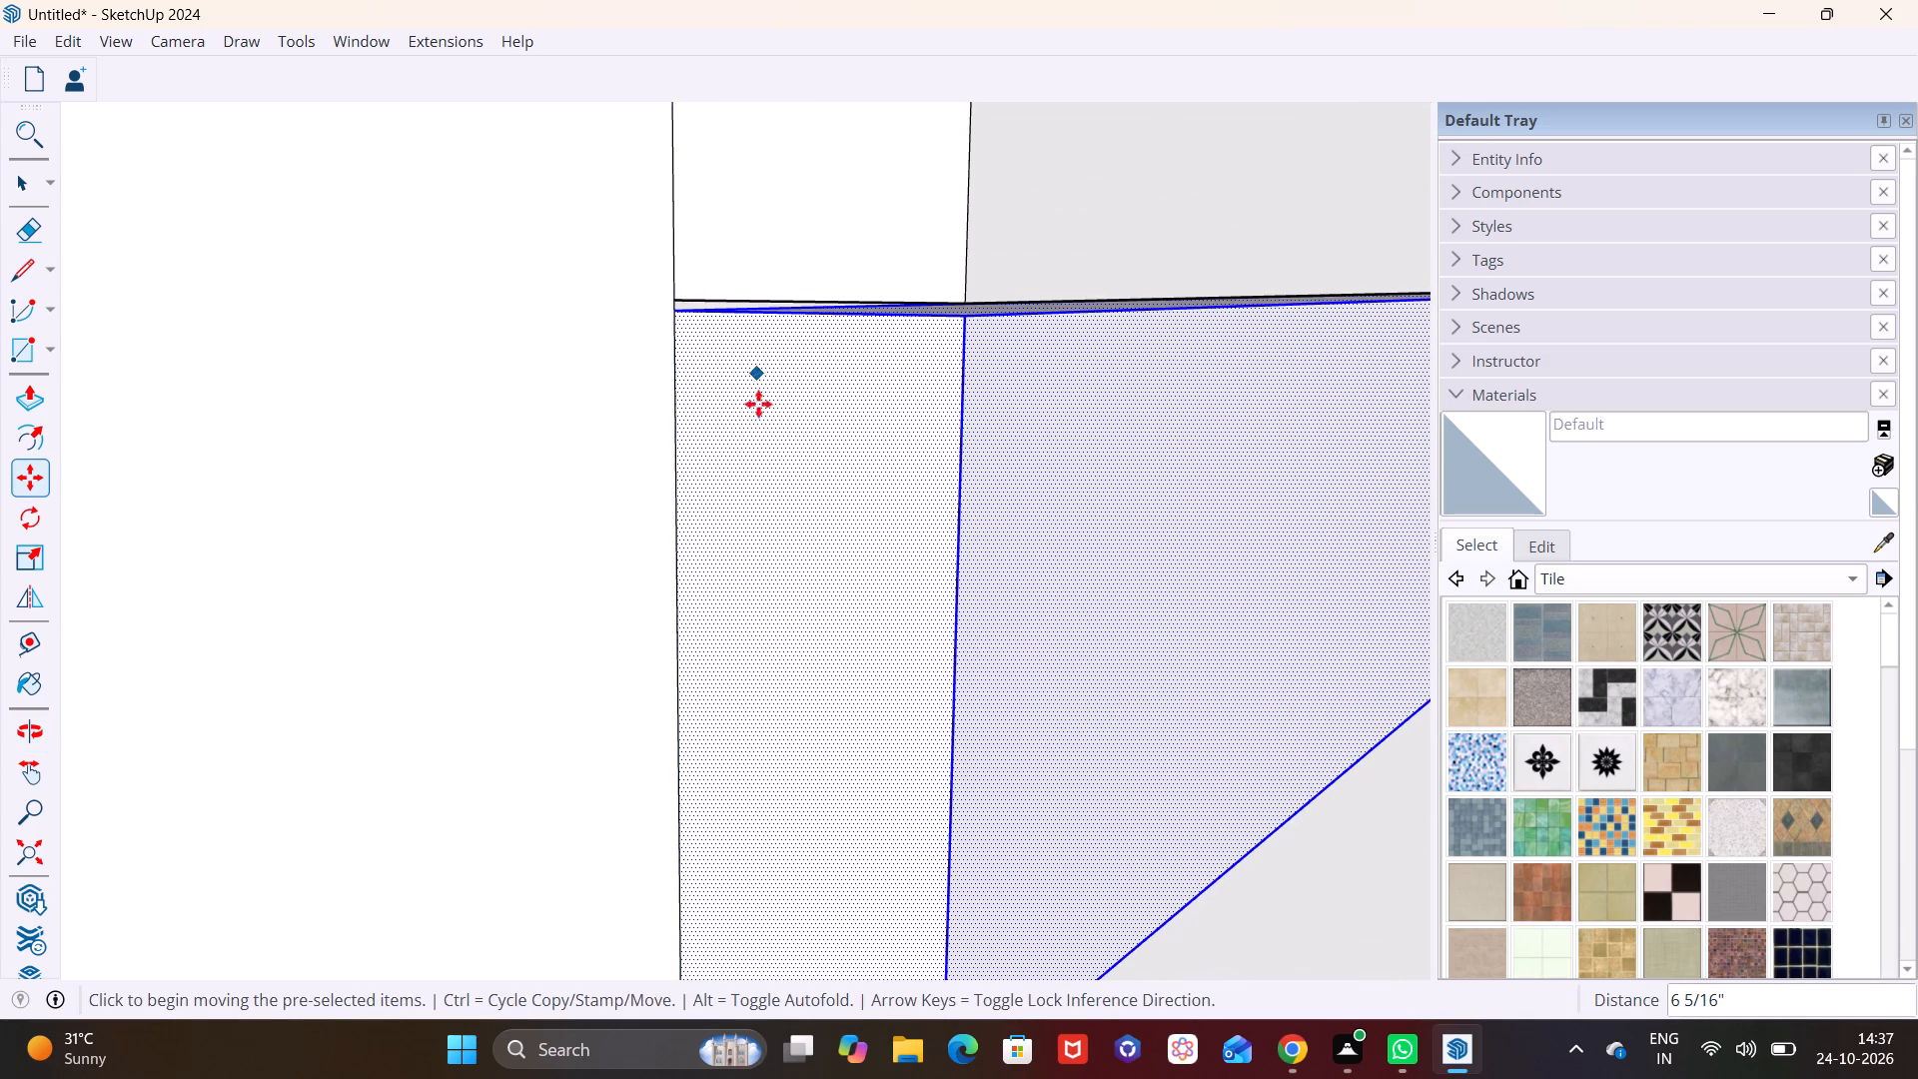
Move the new lowest block slightly down along the wall corner to widen the gap beneath the block above.
{"action": "scroll", "coordinate": [758, 406], "scroll_direction": "down", "scroll_amount": 20}
{"action": "scroll", "coordinate": [758, 406], "scroll_direction": "down", "scroll_amount": 3}
{"action": "middle_click_drag", "start_coordinate": [966, 524], "coordinate": [562, 371]}
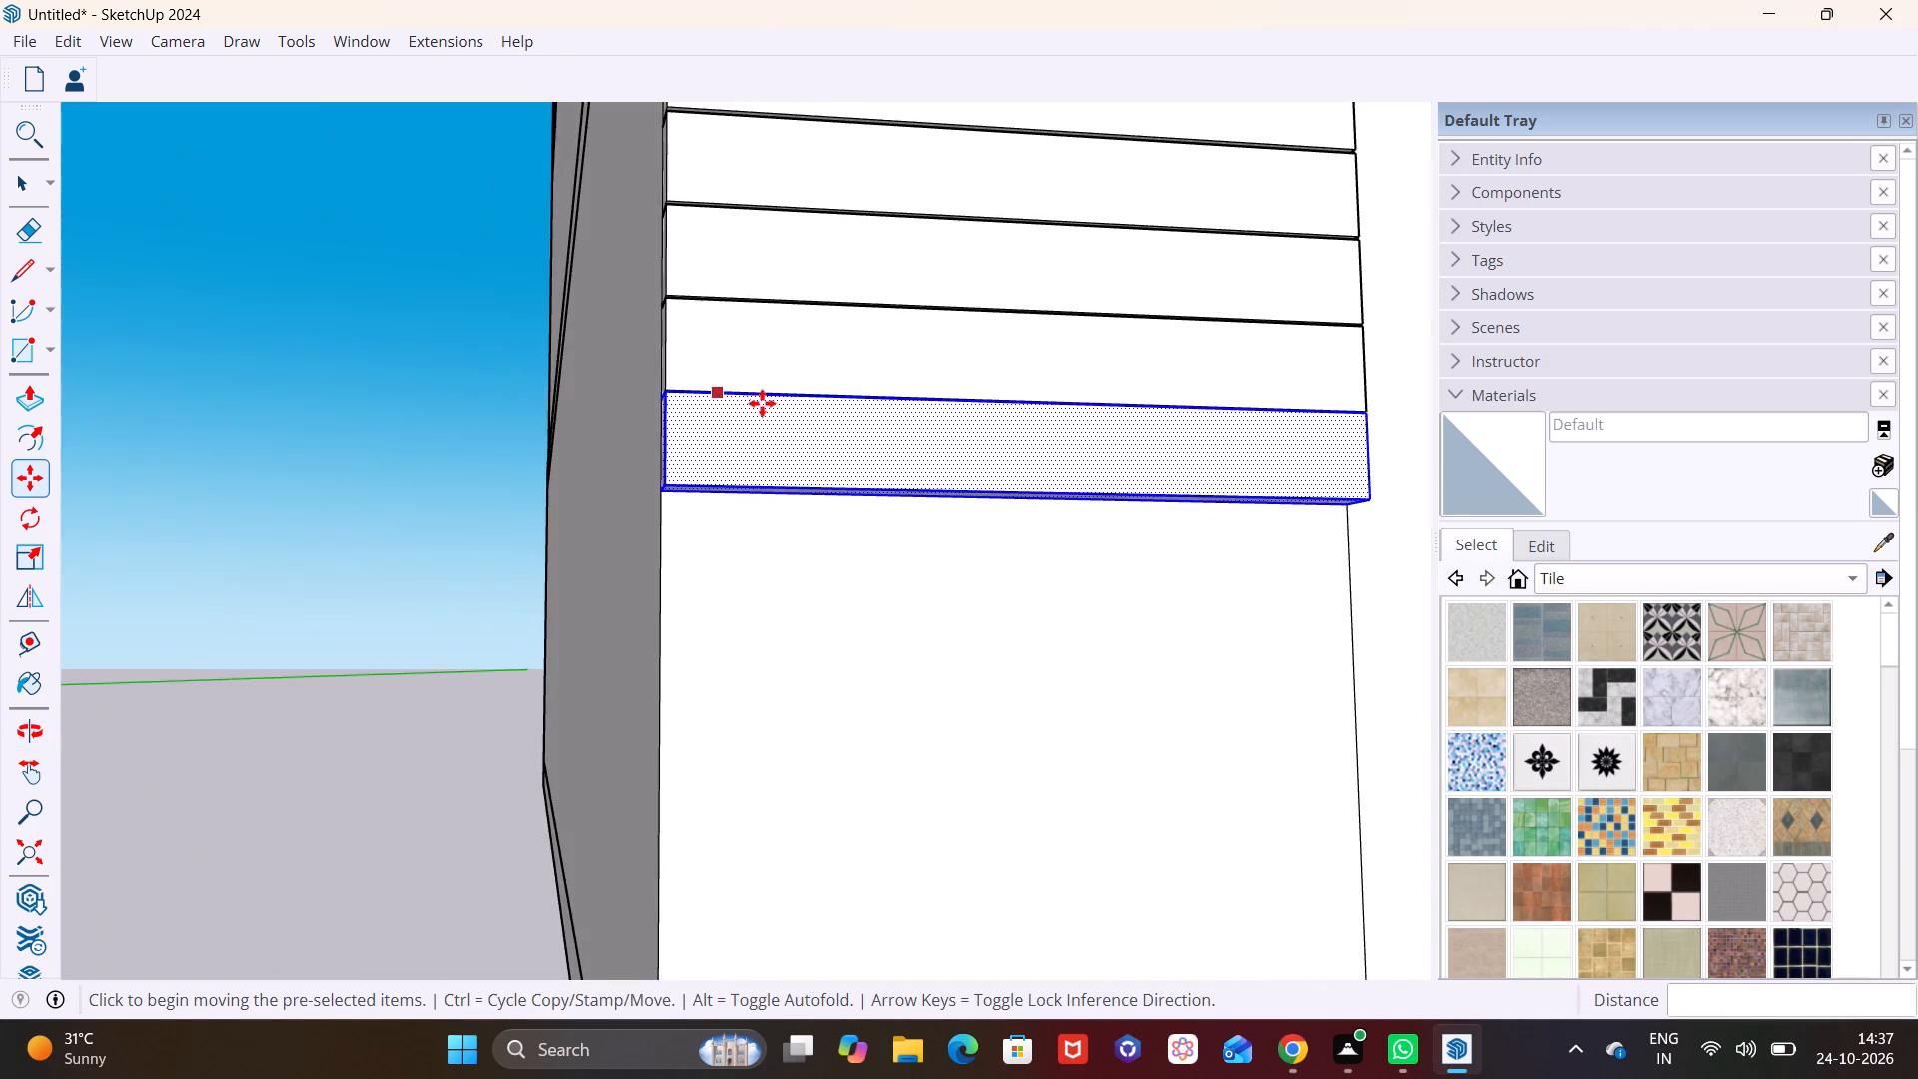
{"action": "scroll", "coordinate": [770, 420], "scroll_direction": "down", "scroll_amount": 7}
{"action": "middle_click_drag", "start_coordinate": [809, 437], "coordinate": [1025, 494]}
{"action": "scroll", "coordinate": [882, 468], "scroll_direction": "up", "scroll_amount": 5}
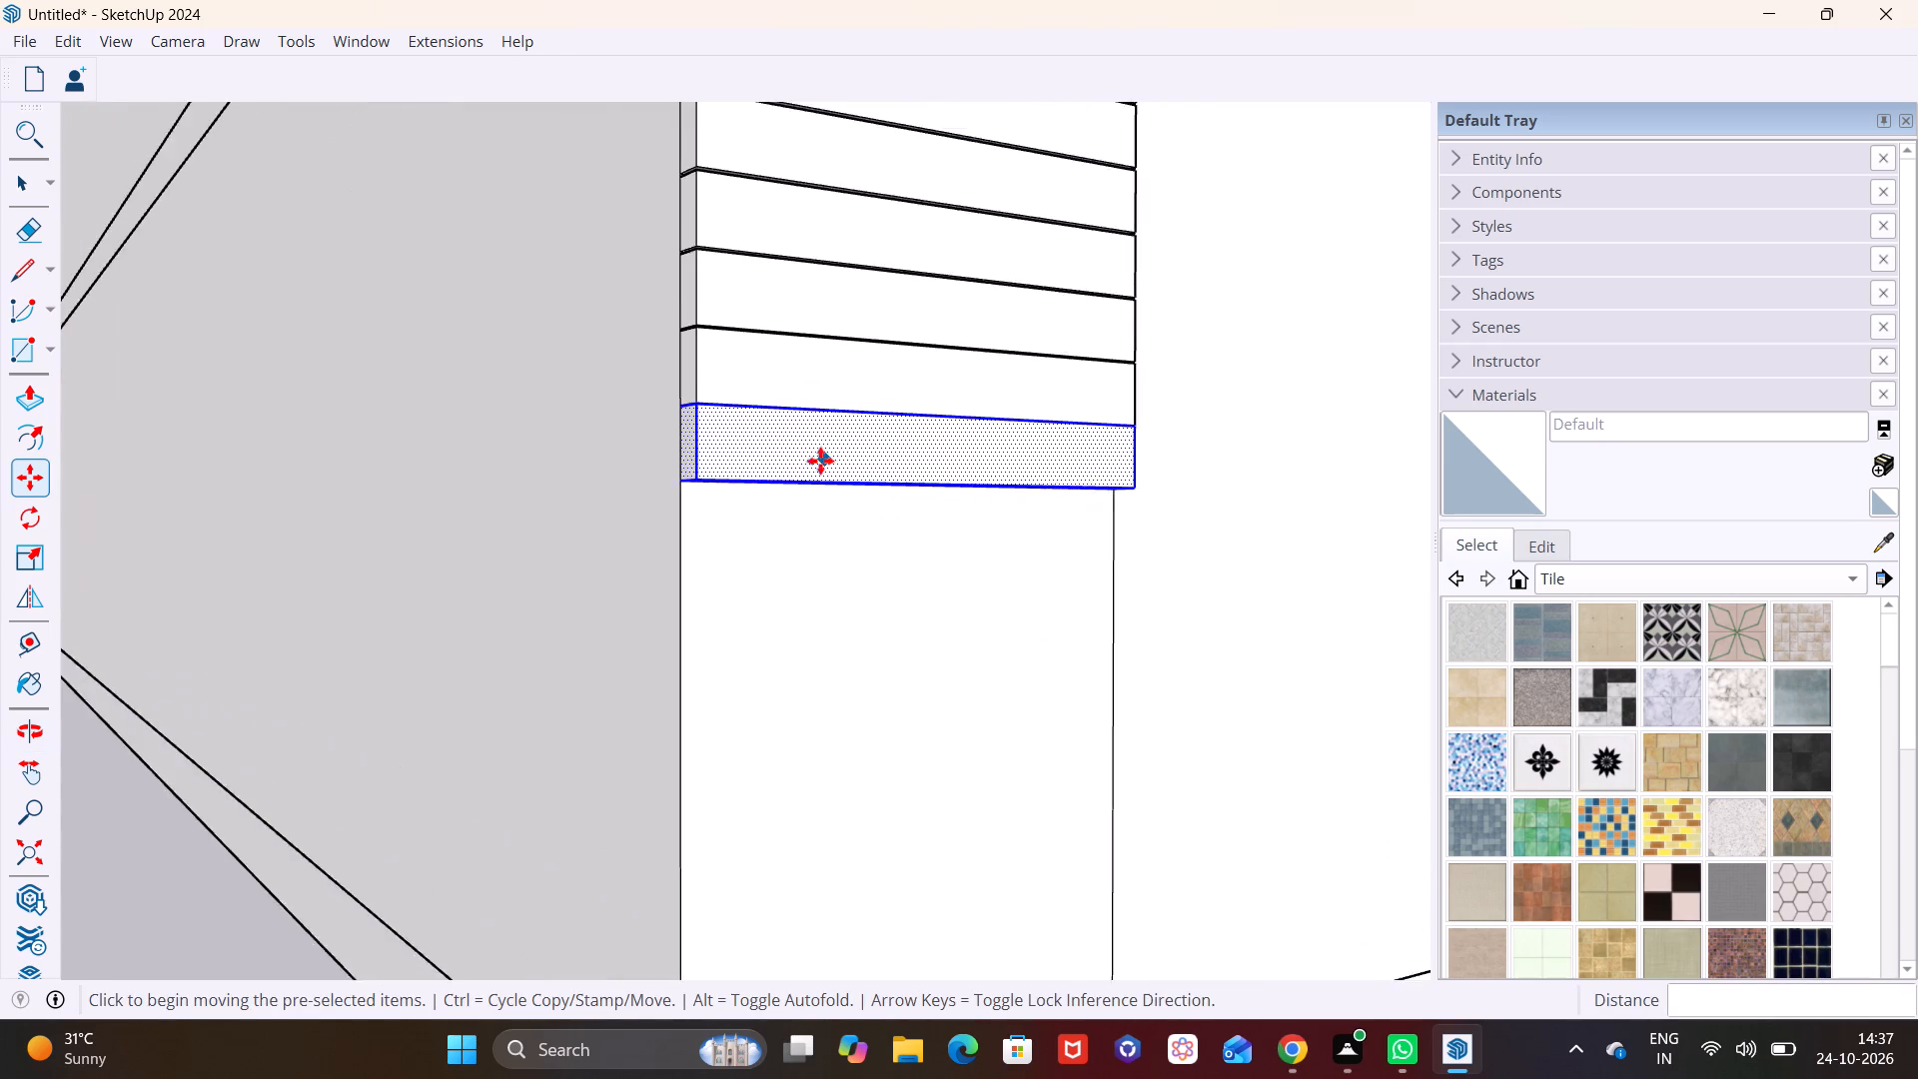
{"action": "scroll", "coordinate": [820, 461], "scroll_direction": "up", "scroll_amount": 6}
{"action": "middle_click_drag", "start_coordinate": [606, 427], "coordinate": [711, 456]}
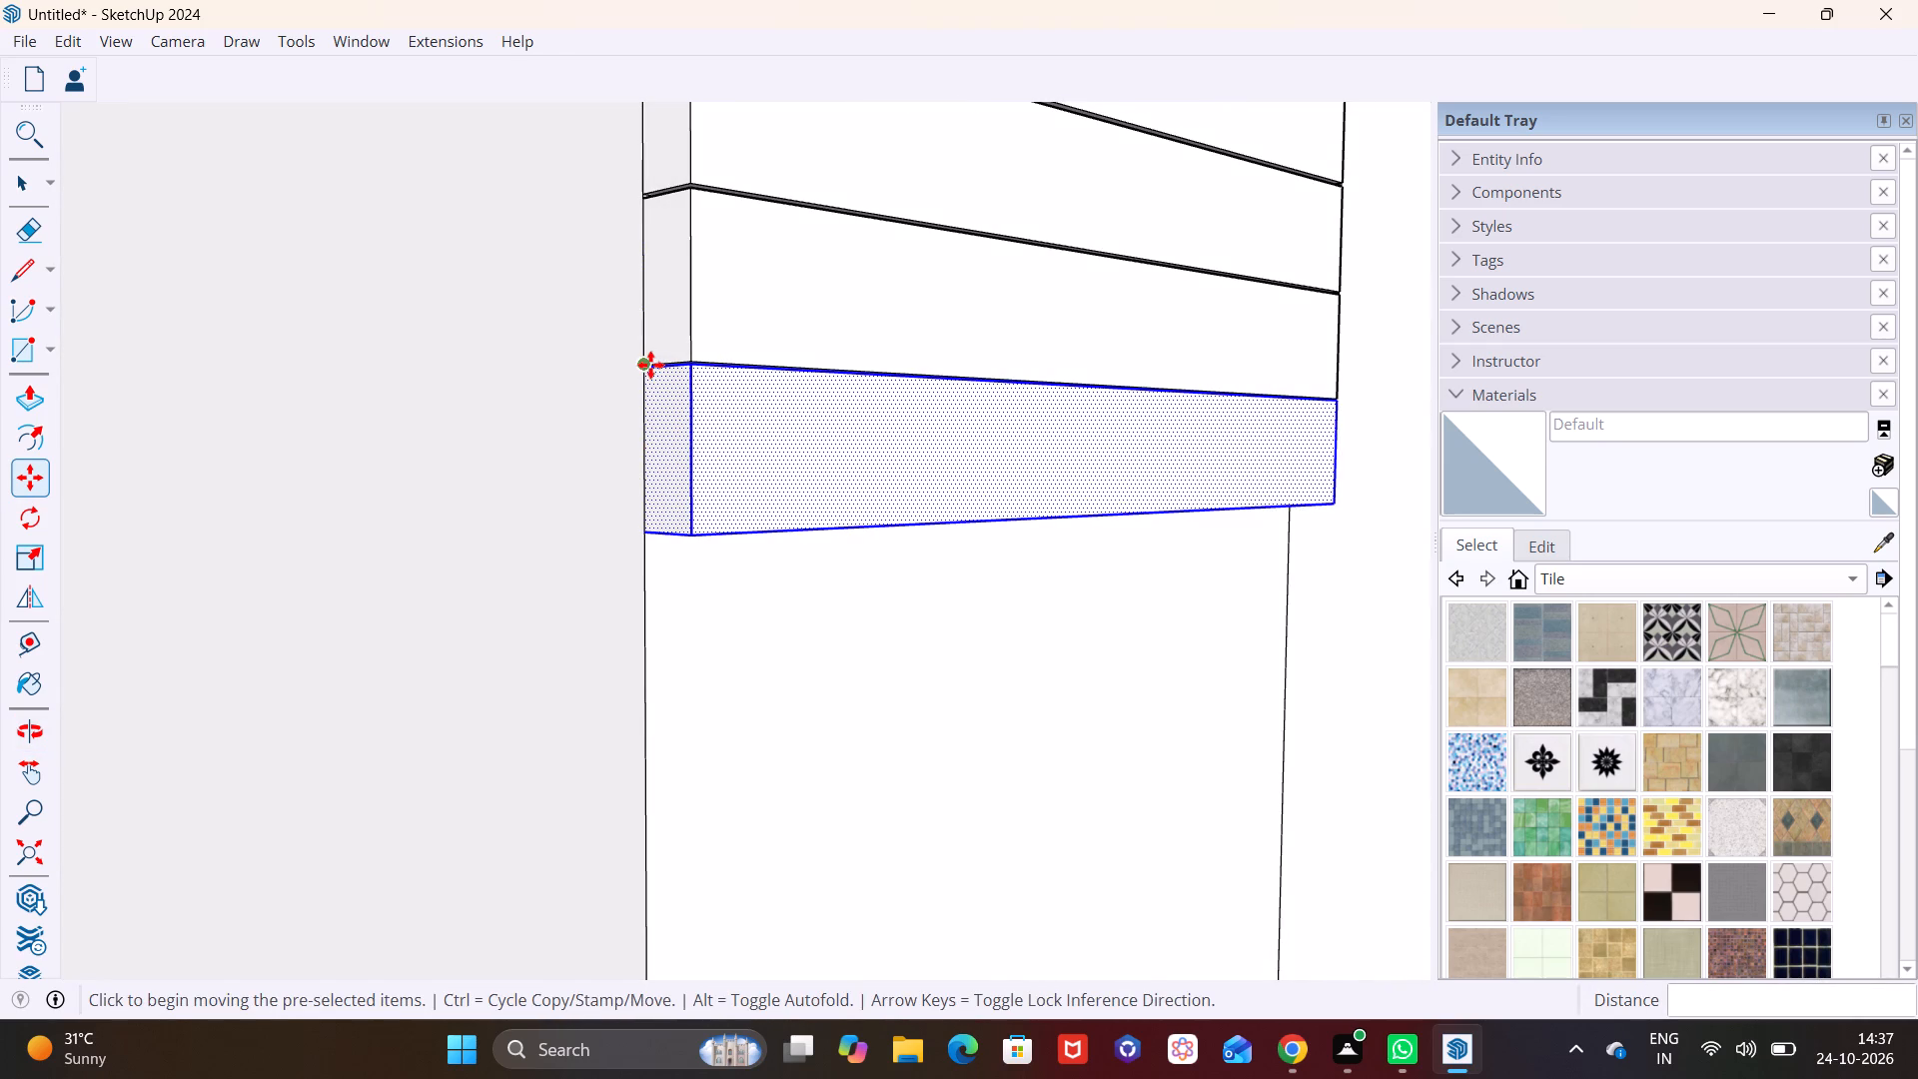
{"action": "left_click", "coordinate": [650, 366]}
{"action": "left_click", "coordinate": [650, 381]}
Add two more block copies down the panel, the first offset about 6 5/8" and the second about 6 3/8".
{"action": "left_click", "coordinate": [648, 385]}
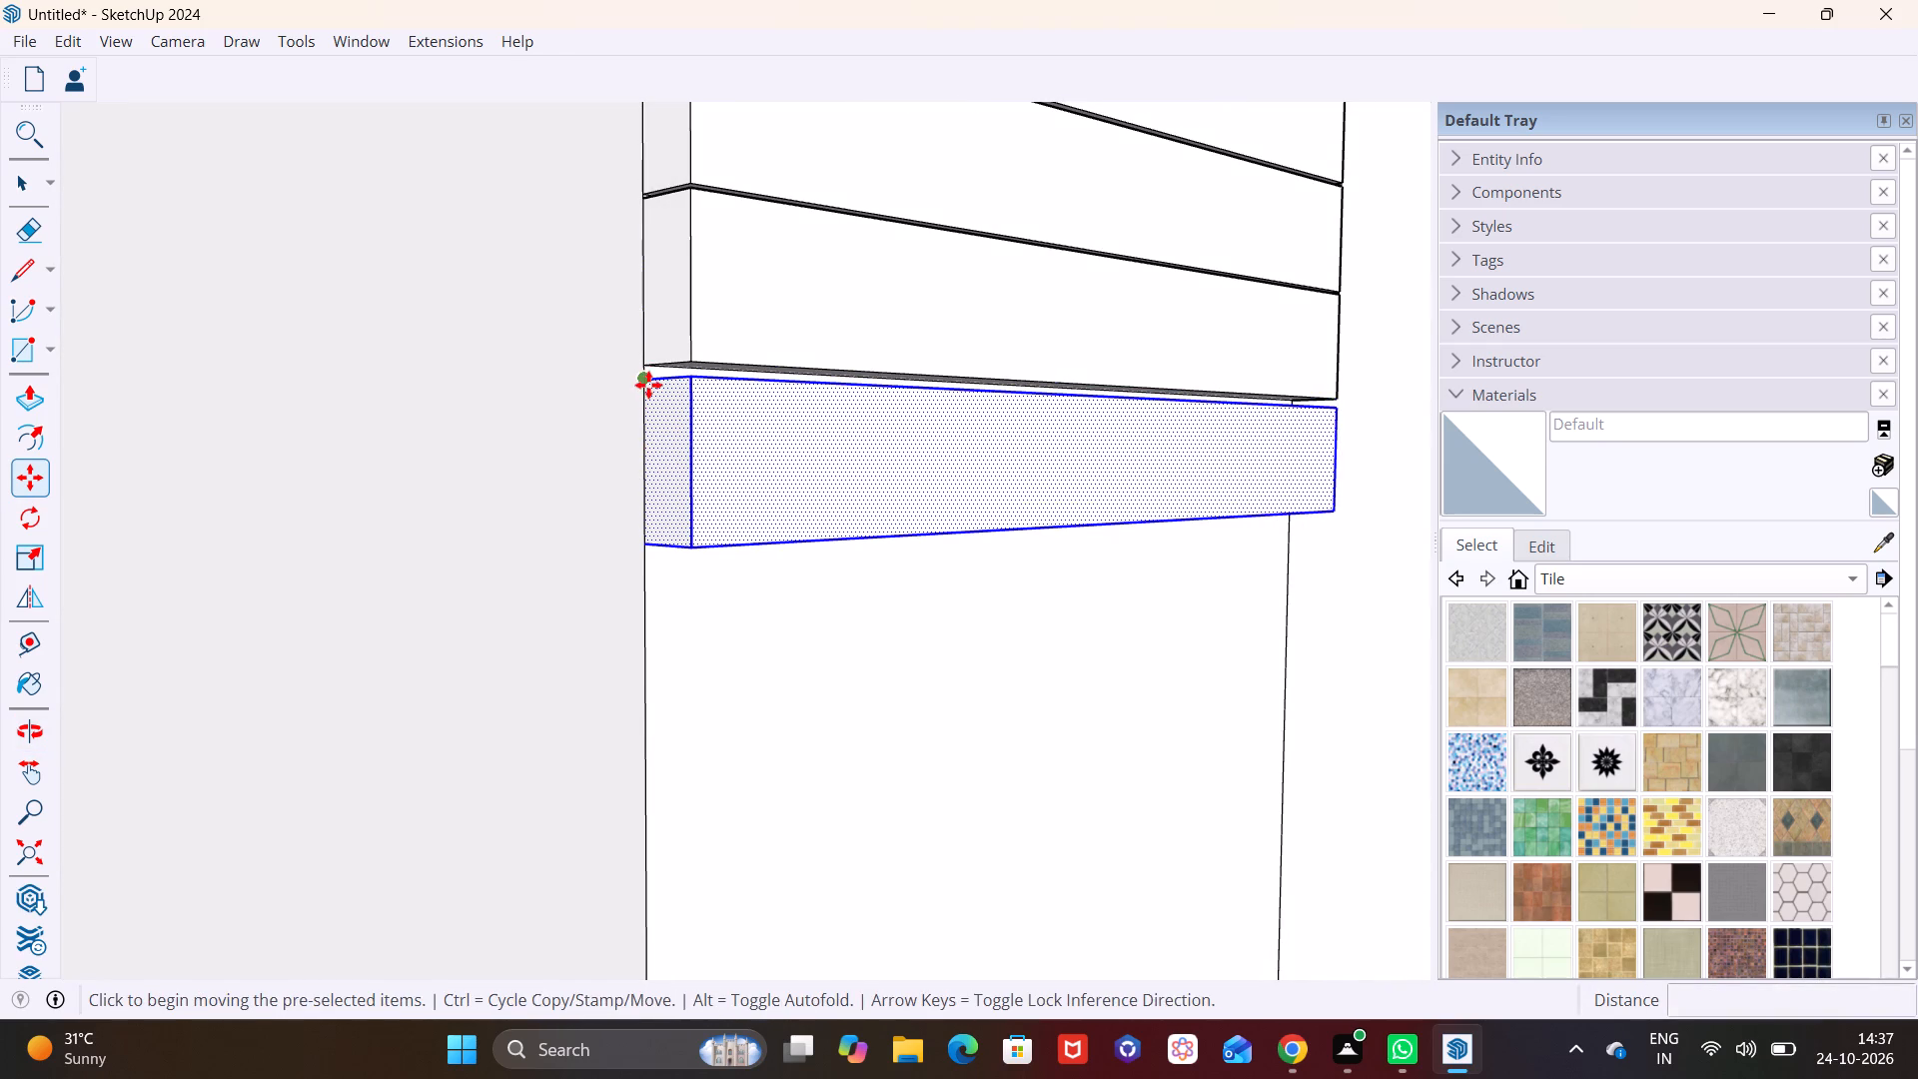
{"action": "middle_click_drag", "start_coordinate": [644, 558], "coordinate": [657, 383], "text": "shift"}
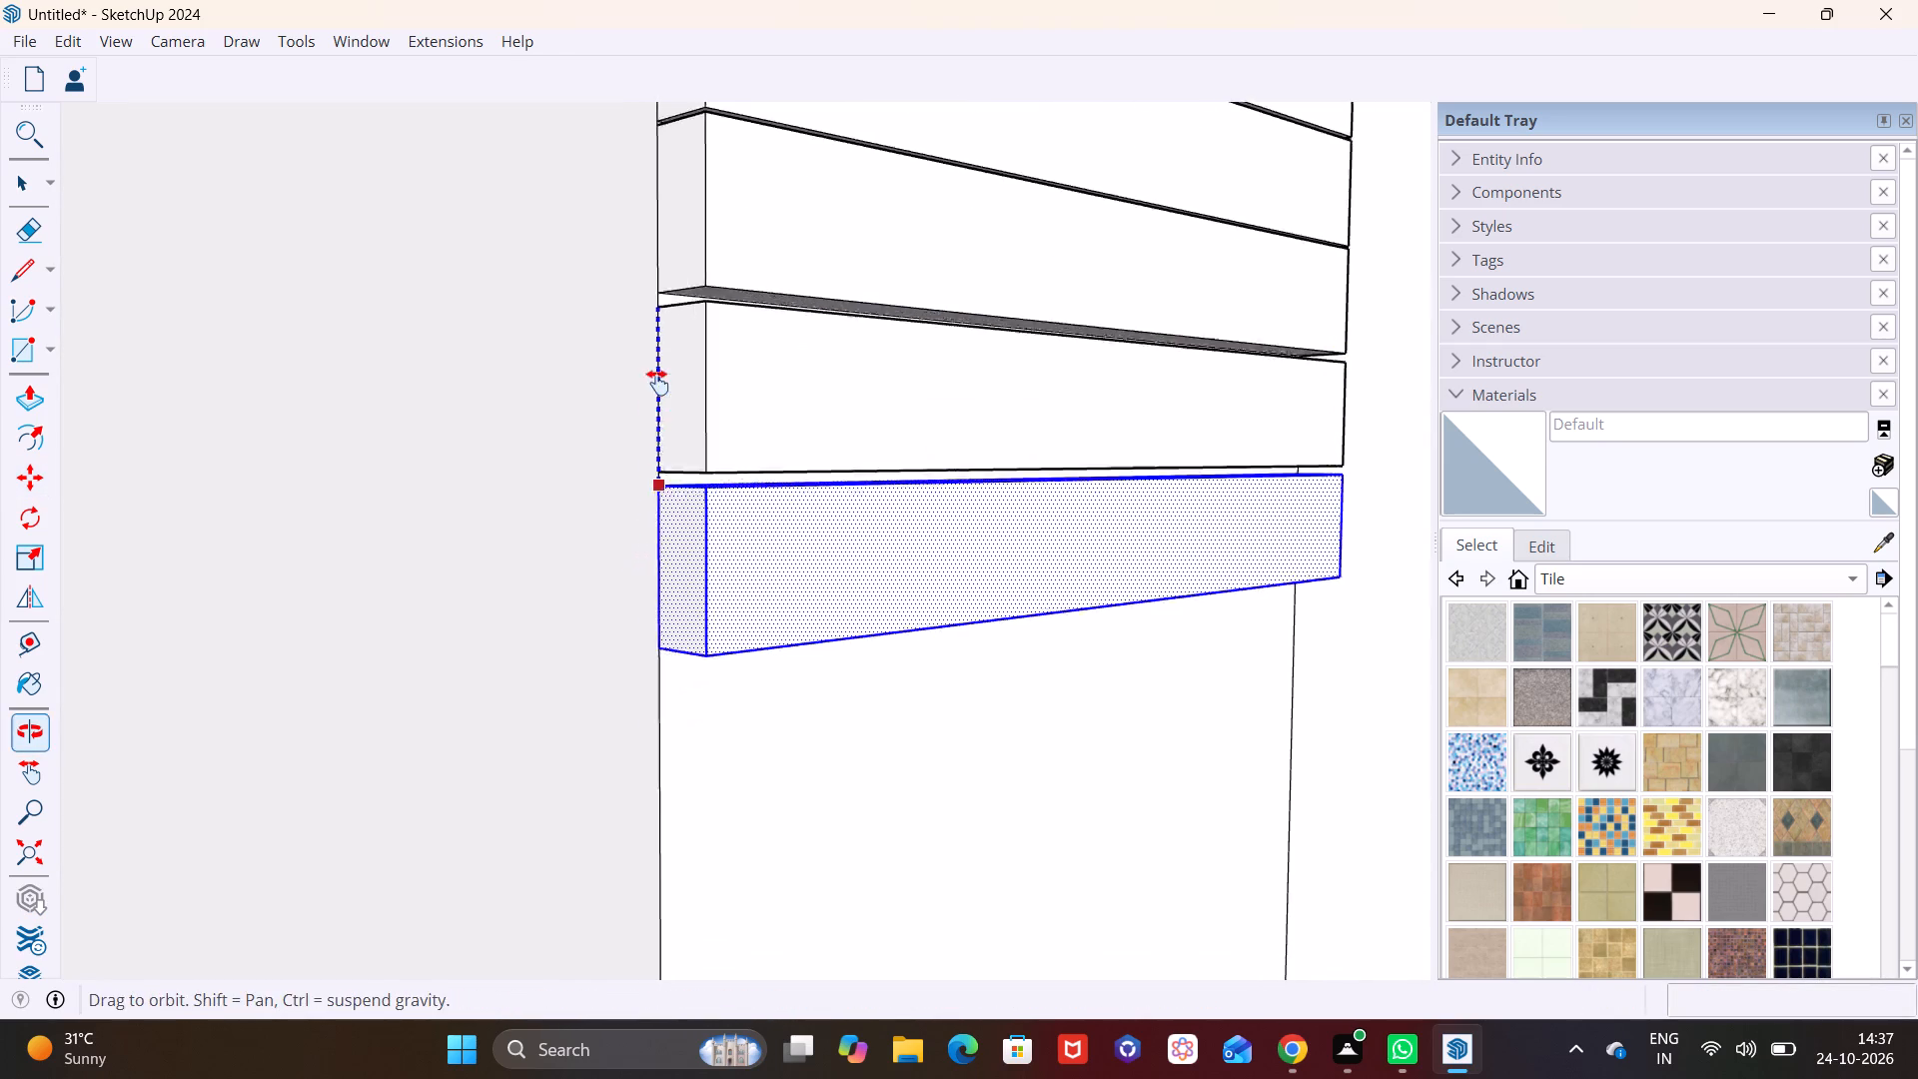
{"action": "middle_click_drag", "start_coordinate": [657, 383], "coordinate": [657, 336], "text": "shift"}
{"action": "scroll", "coordinate": [657, 336], "scroll_direction": "up", "scroll_amount": 1, "text": "shift"}
{"action": "scroll", "coordinate": [661, 338], "scroll_direction": "up", "scroll_amount": 8}
{"action": "left_click", "coordinate": [667, 322]}
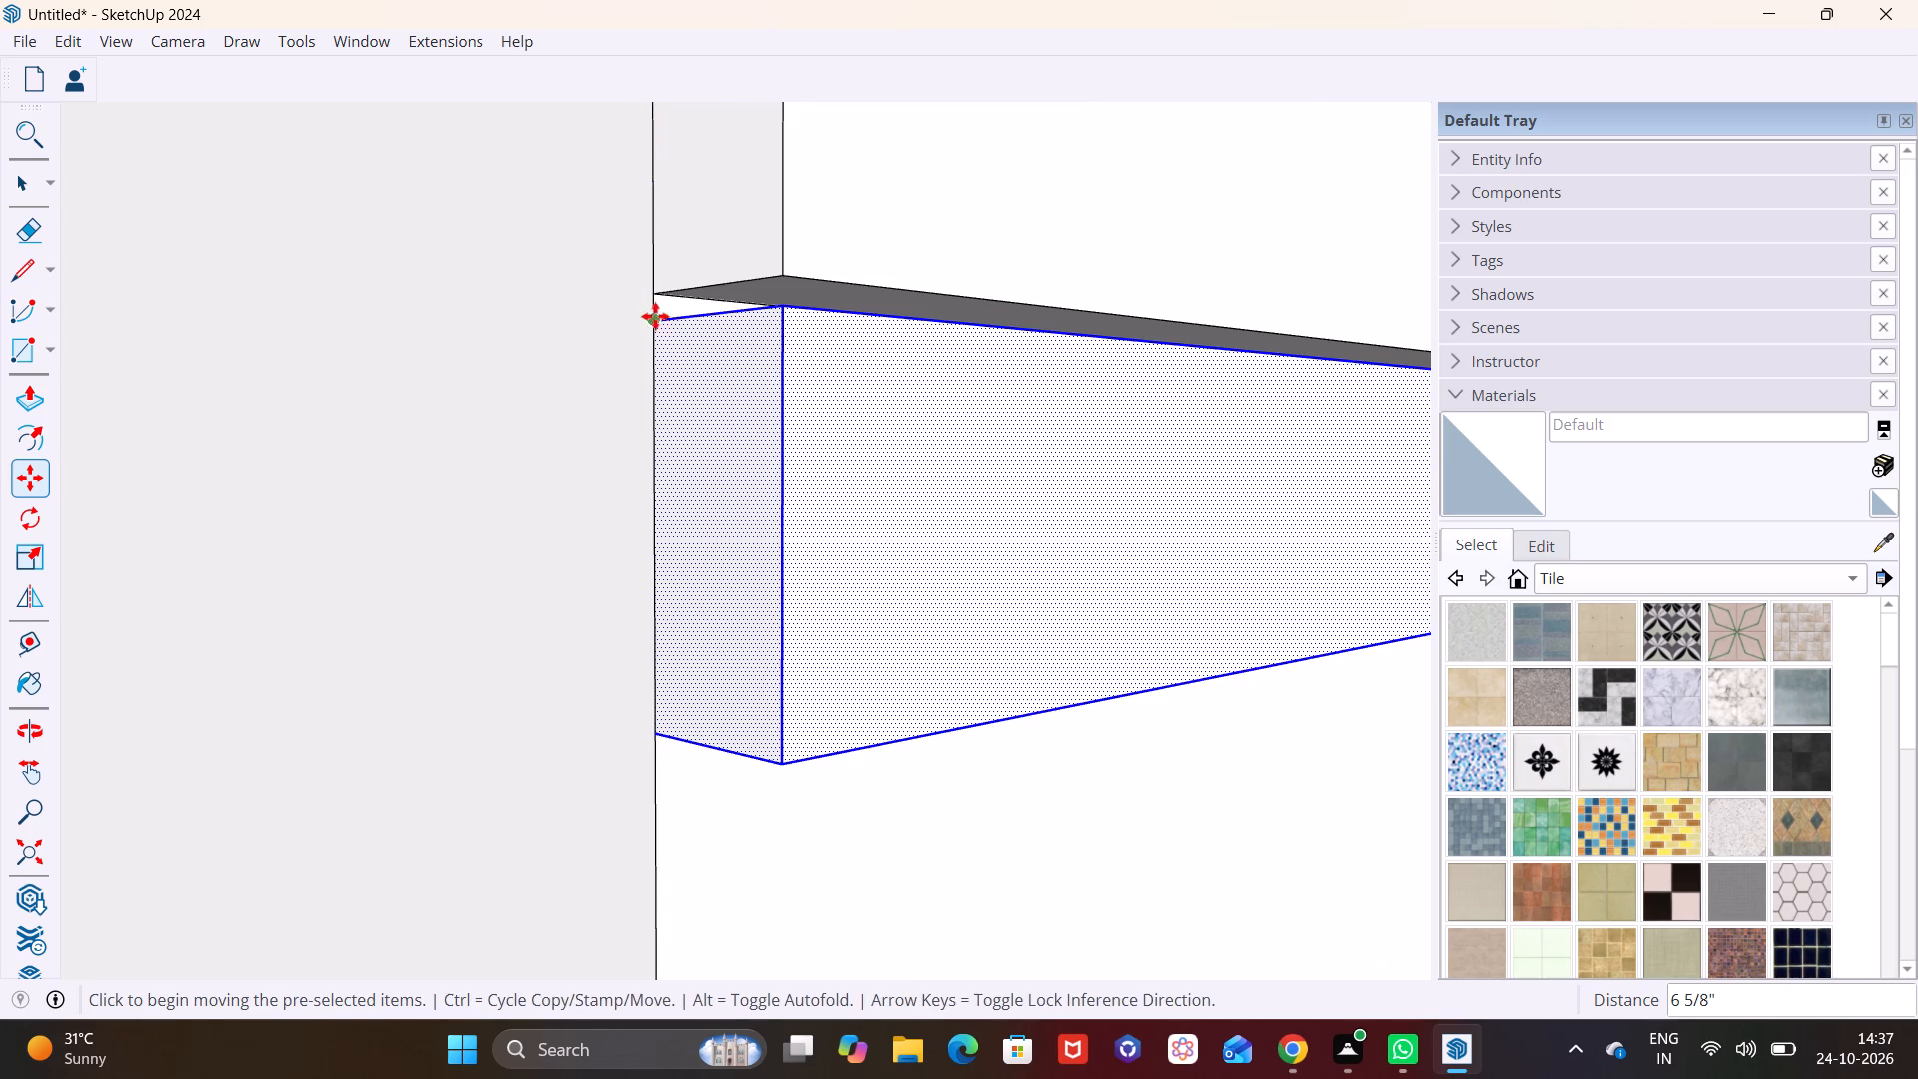
{"action": "left_click", "coordinate": [654, 313]}
{"action": "middle_click_drag", "start_coordinate": [683, 620], "coordinate": [657, 268], "text": "shift"}
{"action": "scroll", "coordinate": [654, 405], "scroll_direction": "up", "scroll_amount": 3}
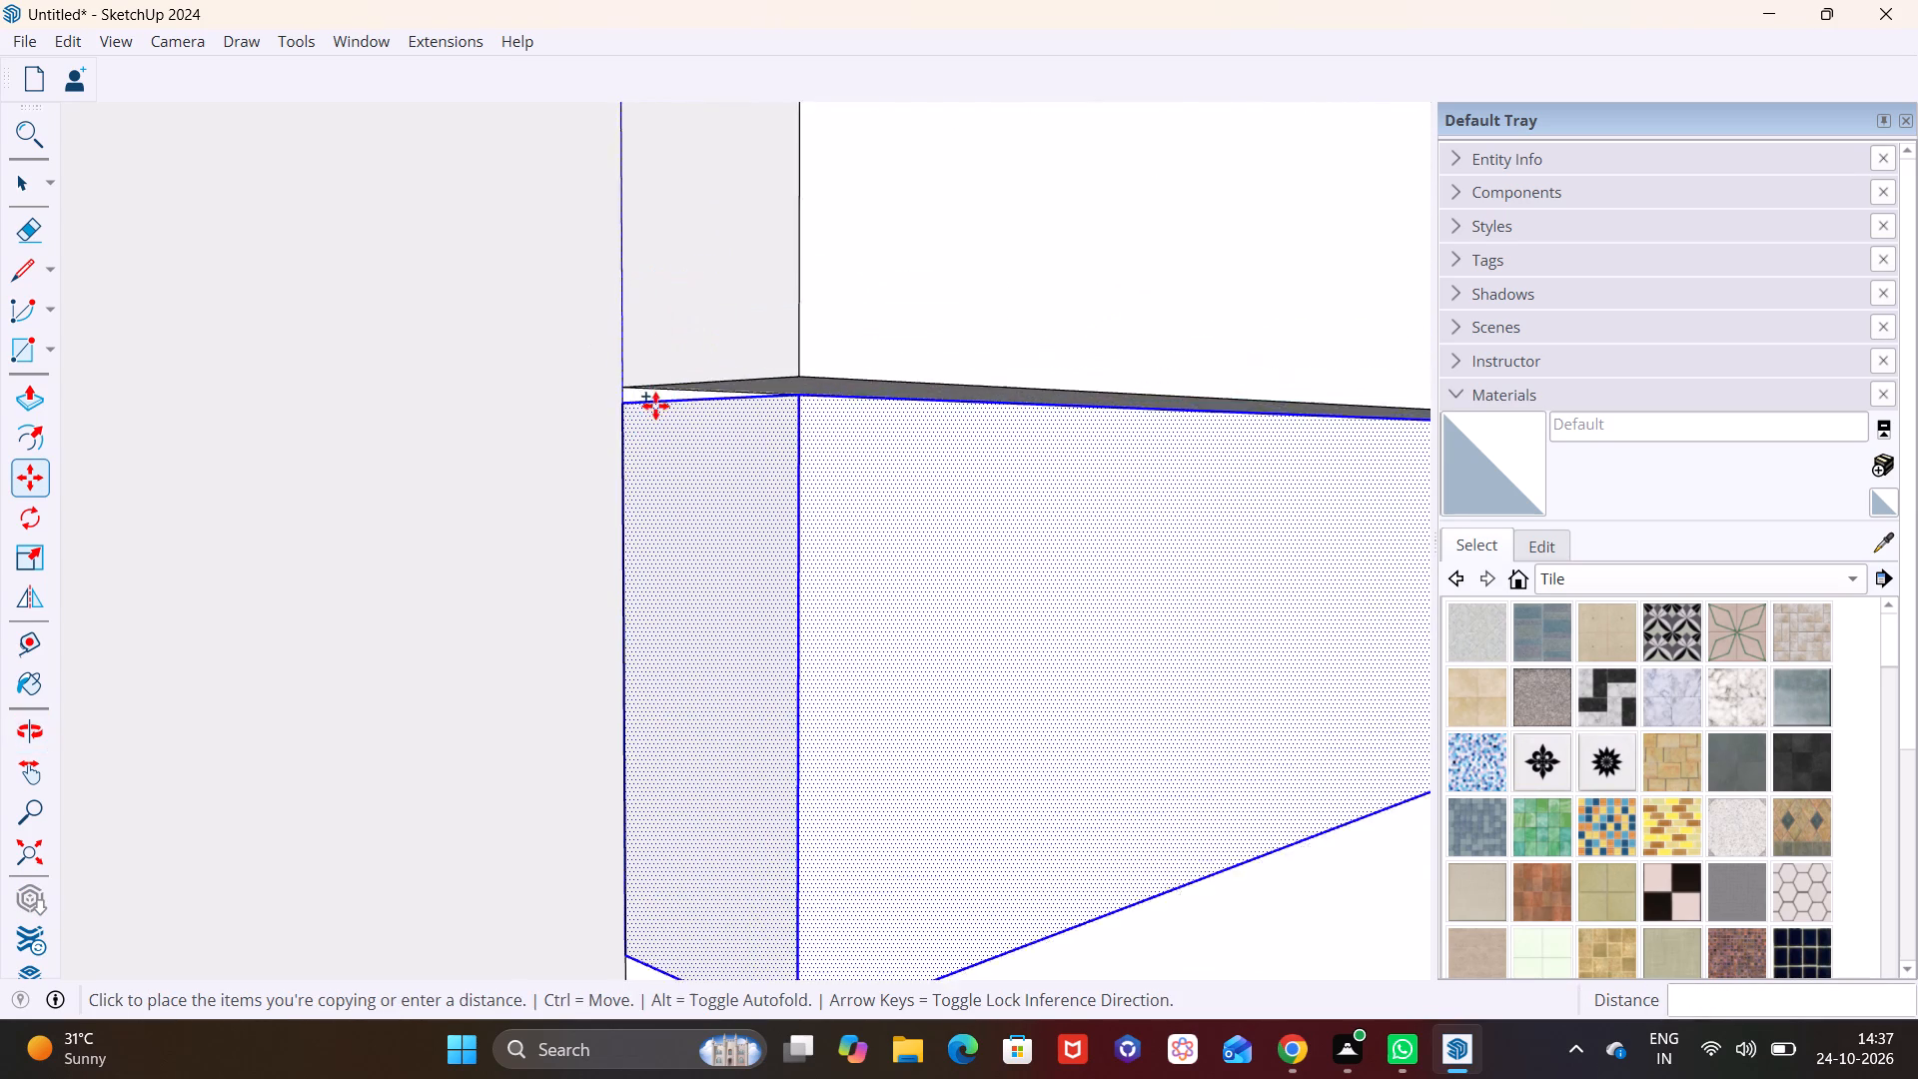
{"action": "scroll", "coordinate": [655, 406], "scroll_direction": "up", "scroll_amount": 4}
{"action": "left_click", "coordinate": [625, 400]}
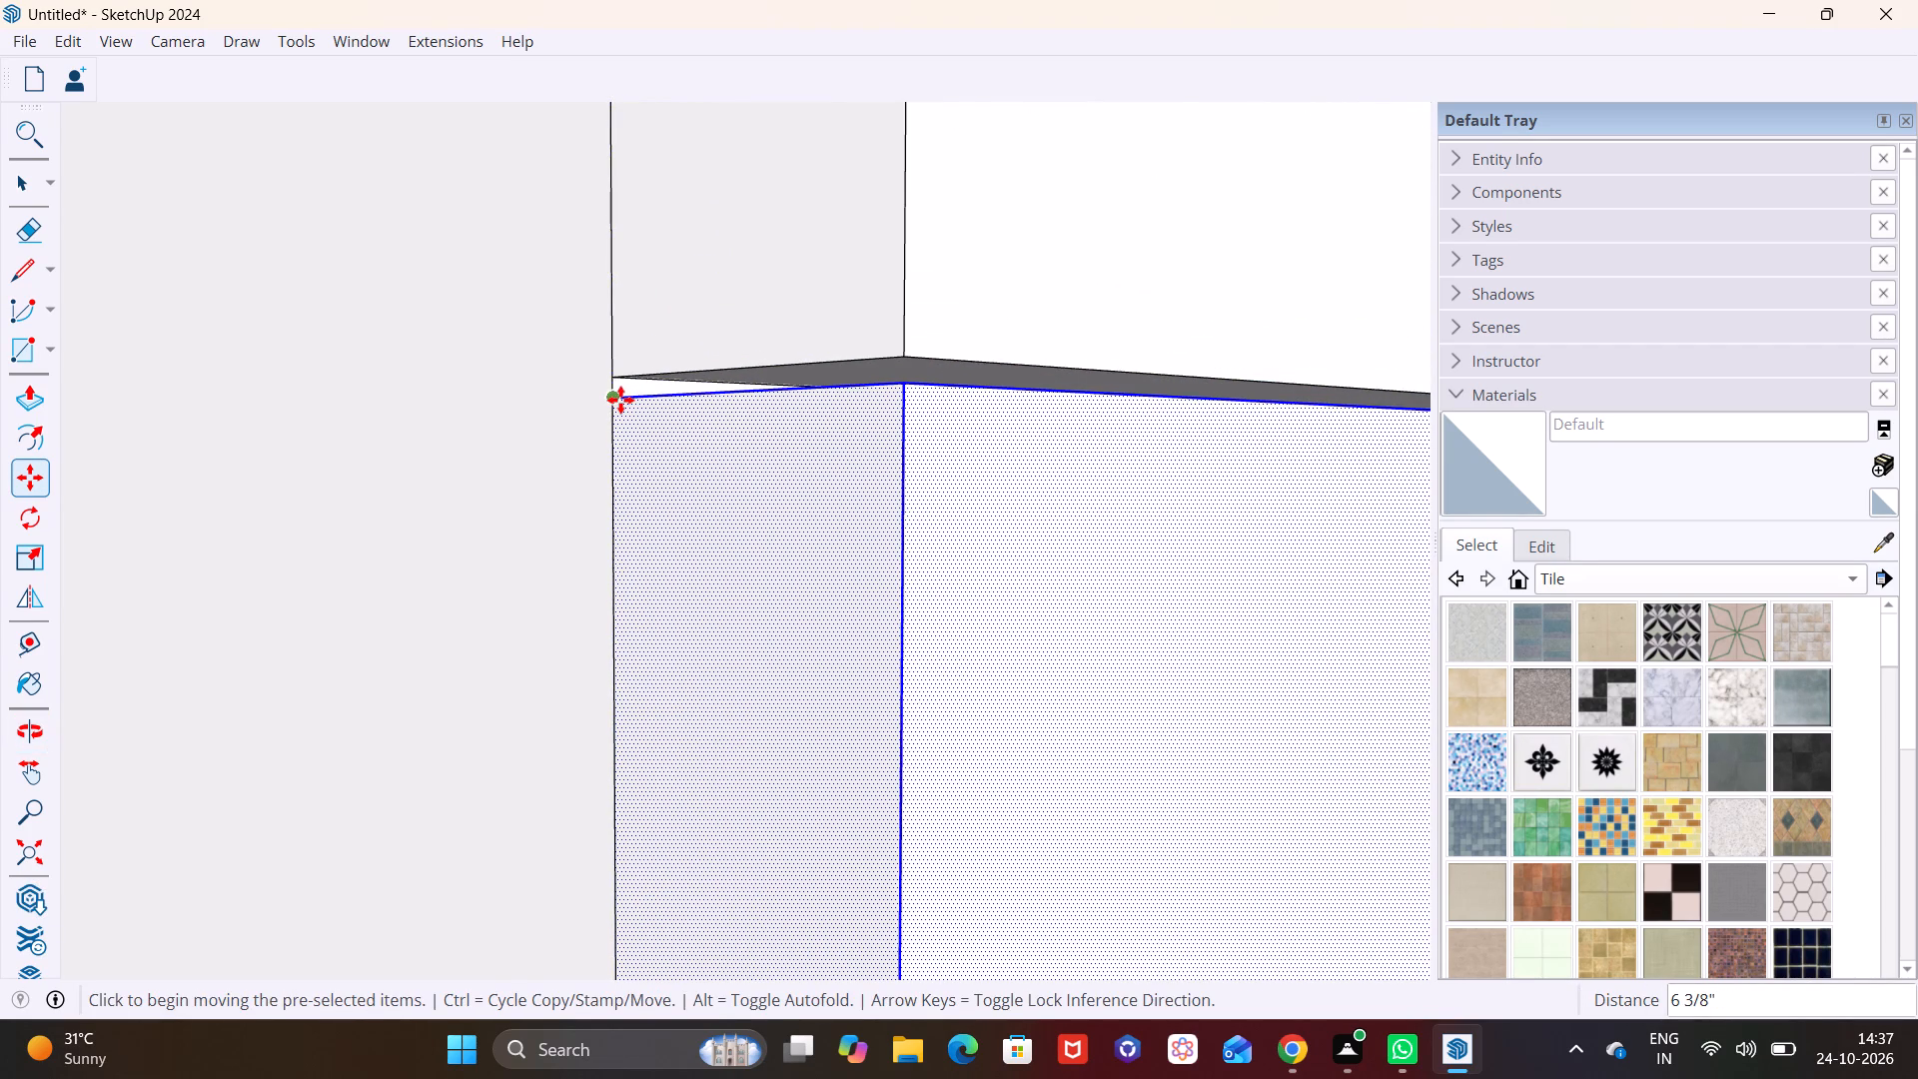
Copy the lowest block about 6 1/4" down the panel along the wall corner.
{"action": "left_click", "coordinate": [620, 400]}
{"action": "middle_click_drag", "start_coordinate": [661, 572], "coordinate": [672, 47], "text": "shift"}
{"action": "scroll", "coordinate": [672, 369], "scroll_direction": "up", "scroll_amount": 1, "text": "shift"}
{"action": "scroll", "coordinate": [598, 566], "scroll_direction": "down", "scroll_amount": 8}
{"action": "scroll", "coordinate": [627, 601], "scroll_direction": "up", "scroll_amount": 1, "text": "shift"}
{"action": "middle_click_drag", "start_coordinate": [633, 576], "coordinate": [621, 271], "text": "shift"}
{"action": "scroll", "coordinate": [603, 381], "scroll_direction": "up", "scroll_amount": 12}
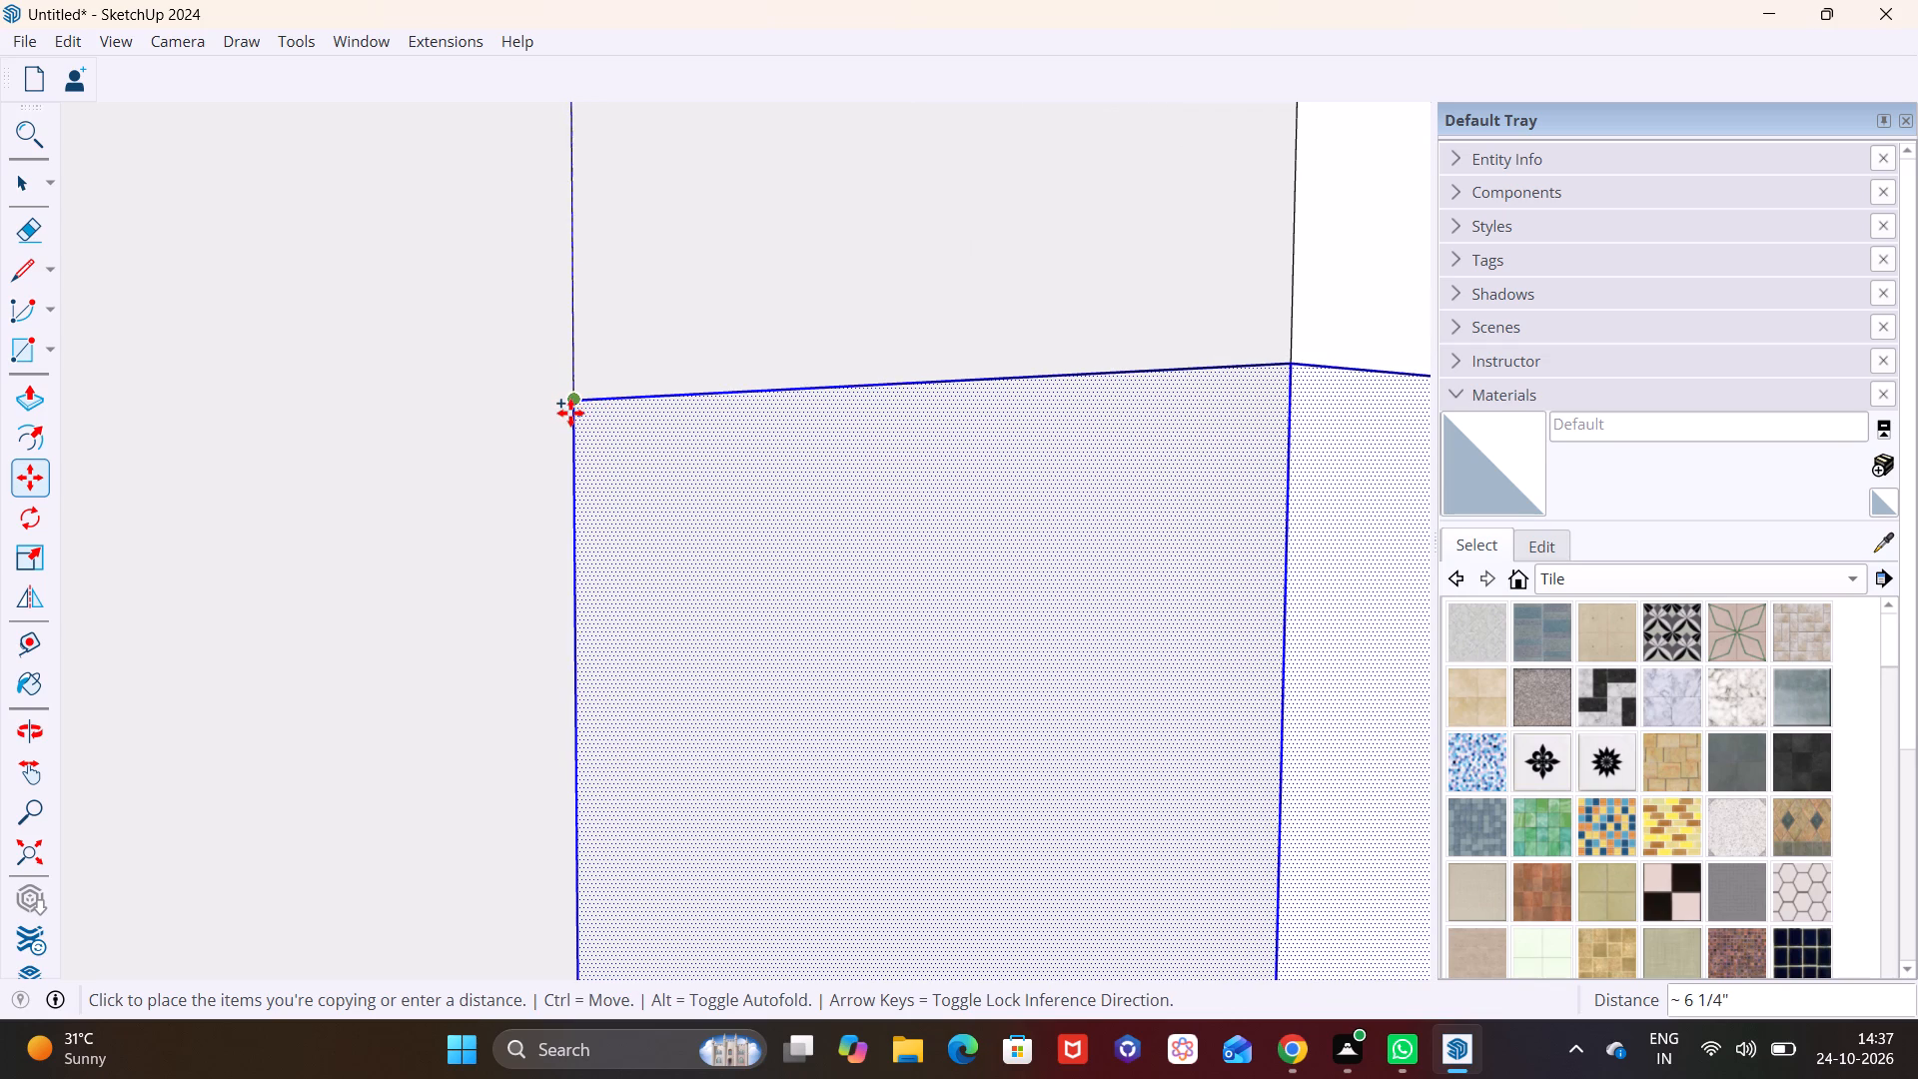
{"action": "scroll", "coordinate": [572, 415], "scroll_direction": "up", "scroll_amount": 8}
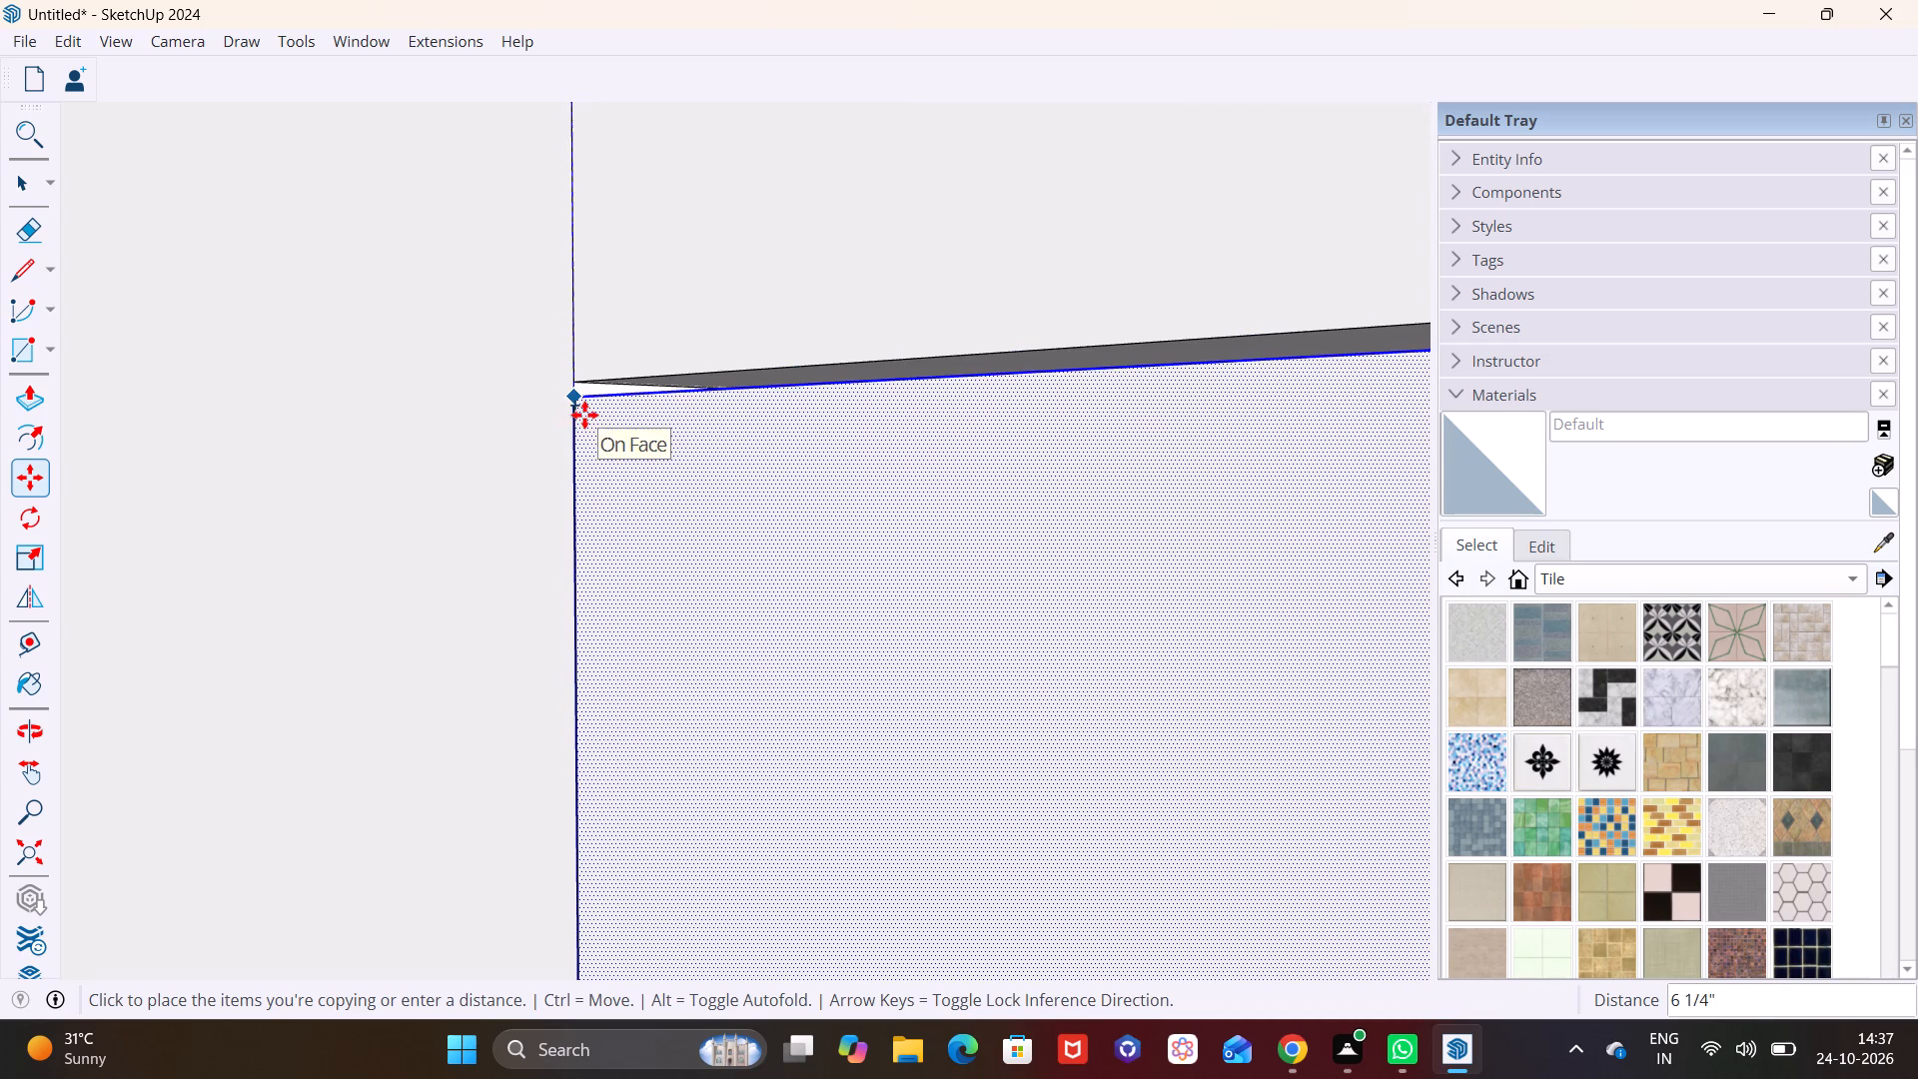
{"action": "left_click", "coordinate": [584, 415]}
Move the new lowest block down about 1/16" to widen the gap beneath the block above.
{"action": "scroll", "coordinate": [612, 479], "scroll_direction": "down", "scroll_amount": 8}
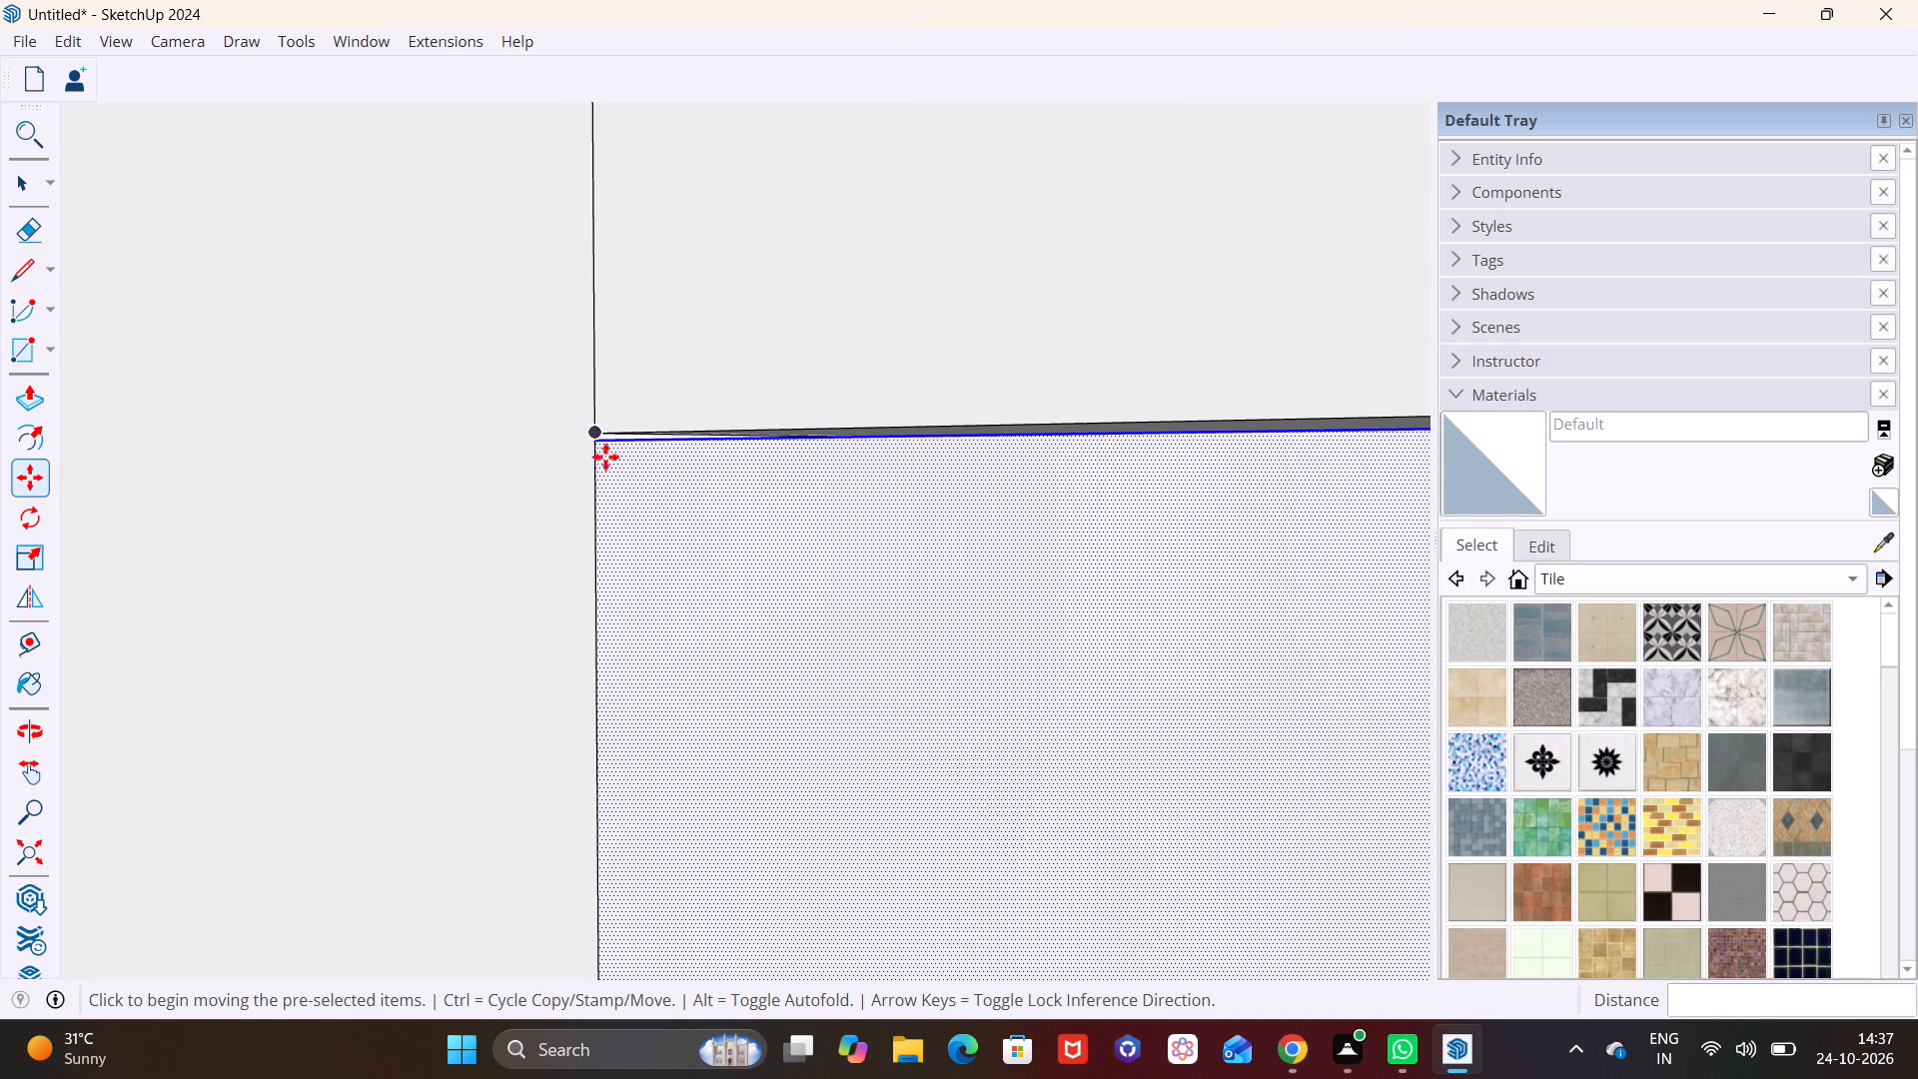
{"action": "left_click", "coordinate": [602, 439]}
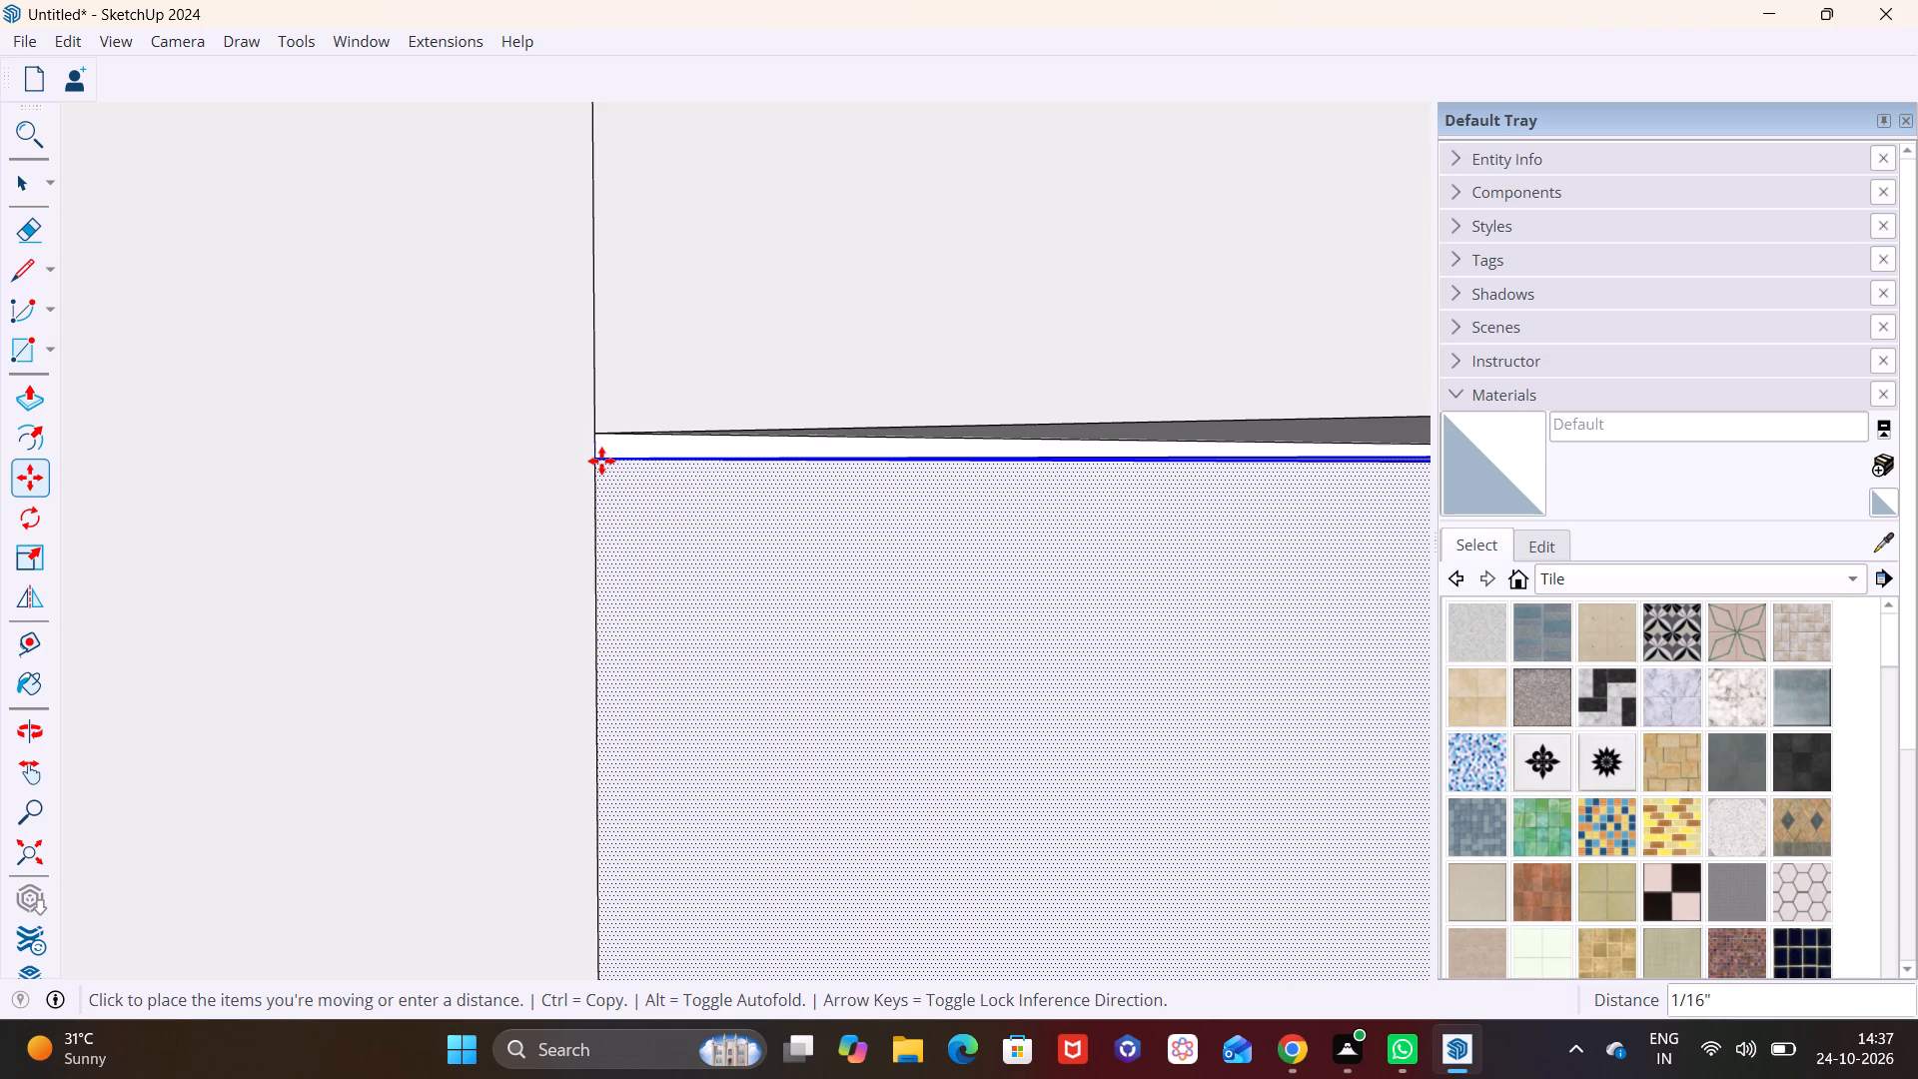
{"action": "left_click", "coordinate": [601, 461]}
Copy the adjusted lowest block about 6 3/8" down the panel, keeping it aligned with the wall corner.
{"action": "left_click", "coordinate": [594, 463]}
{"action": "middle_click_drag", "start_coordinate": [612, 598], "coordinate": [620, 582], "text": "shift"}
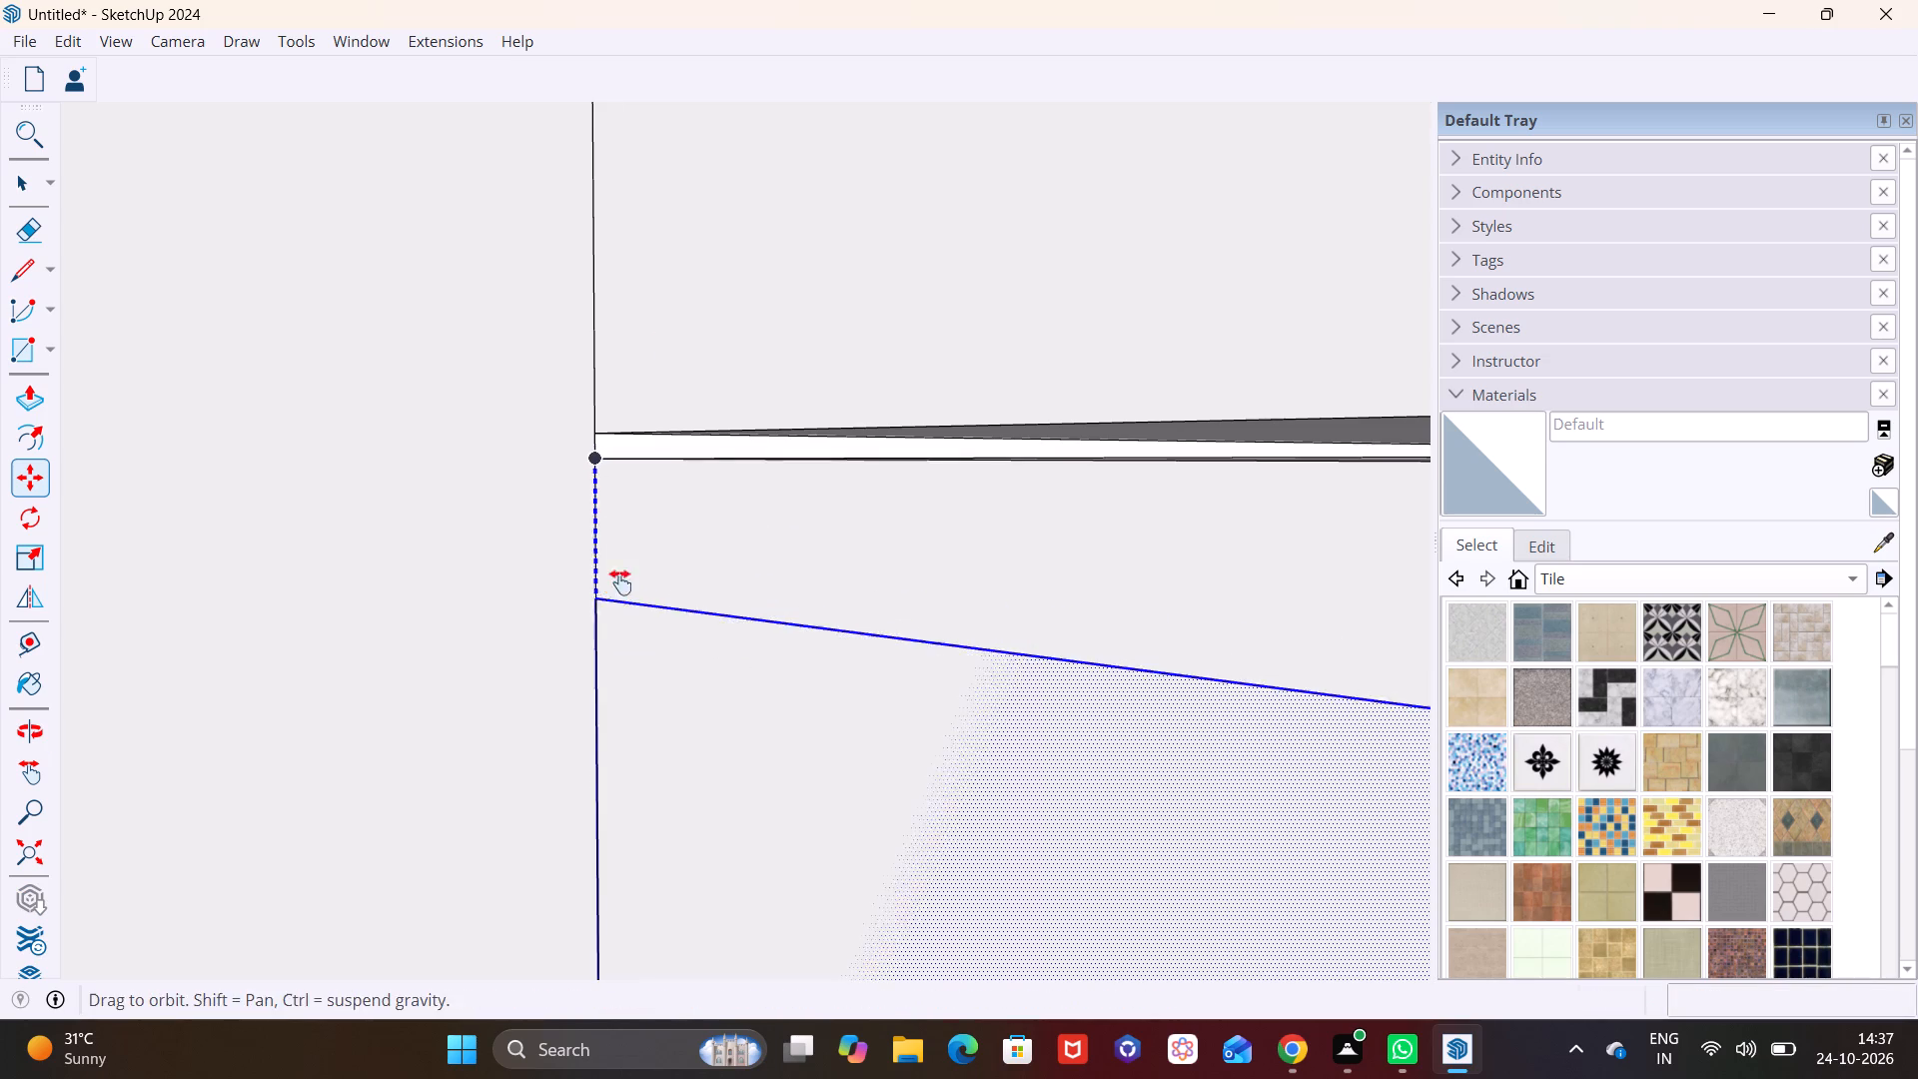
{"action": "middle_click_drag", "start_coordinate": [620, 582], "coordinate": [615, 0], "text": "shift"}
{"action": "scroll", "coordinate": [531, 296], "scroll_direction": "down", "scroll_amount": 20}
{"action": "scroll", "coordinate": [531, 296], "scroll_direction": "down", "scroll_amount": 4}
{"action": "middle_click_drag", "start_coordinate": [713, 527], "coordinate": [692, 241], "text": "shift"}
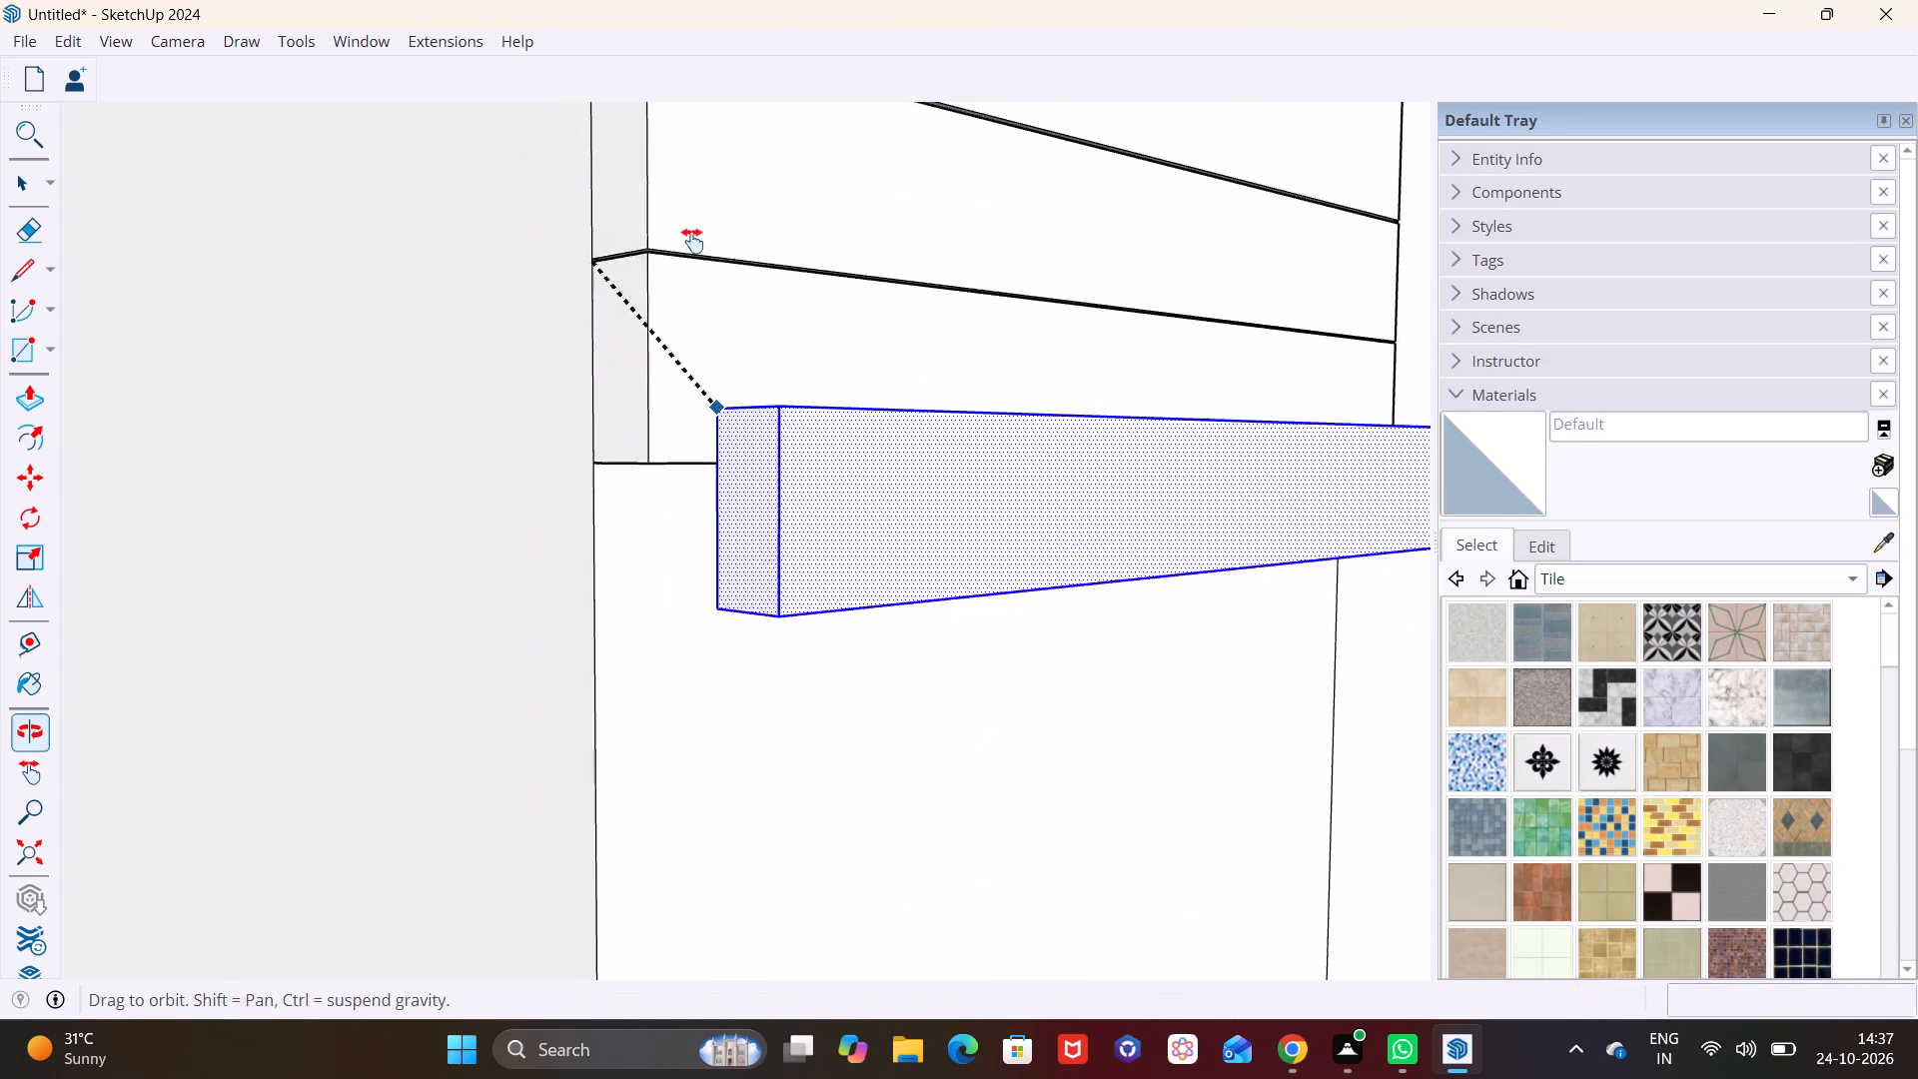
{"action": "middle_click_drag", "start_coordinate": [692, 241], "coordinate": [684, 224], "text": "shift"}
{"action": "scroll", "coordinate": [557, 304], "scroll_direction": "up", "scroll_amount": 14}
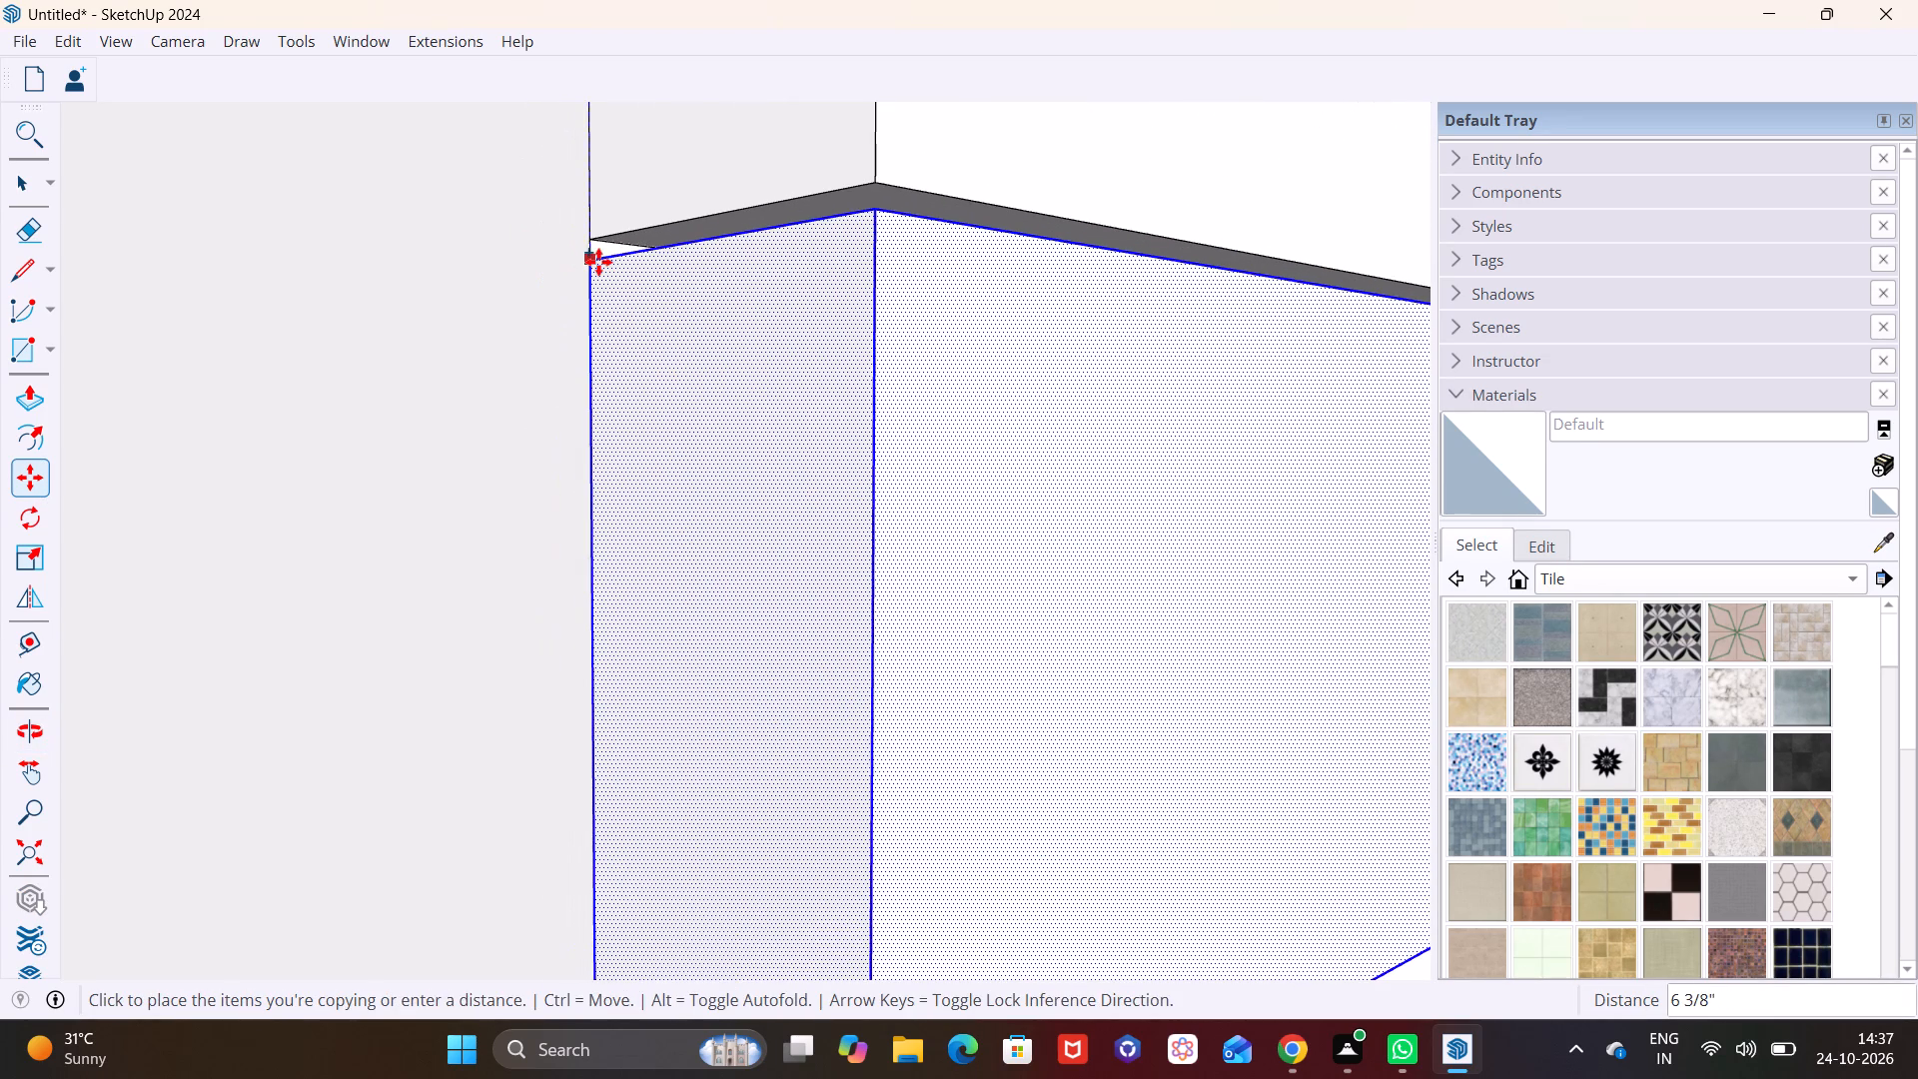
{"action": "middle_click", "coordinate": [599, 255]}
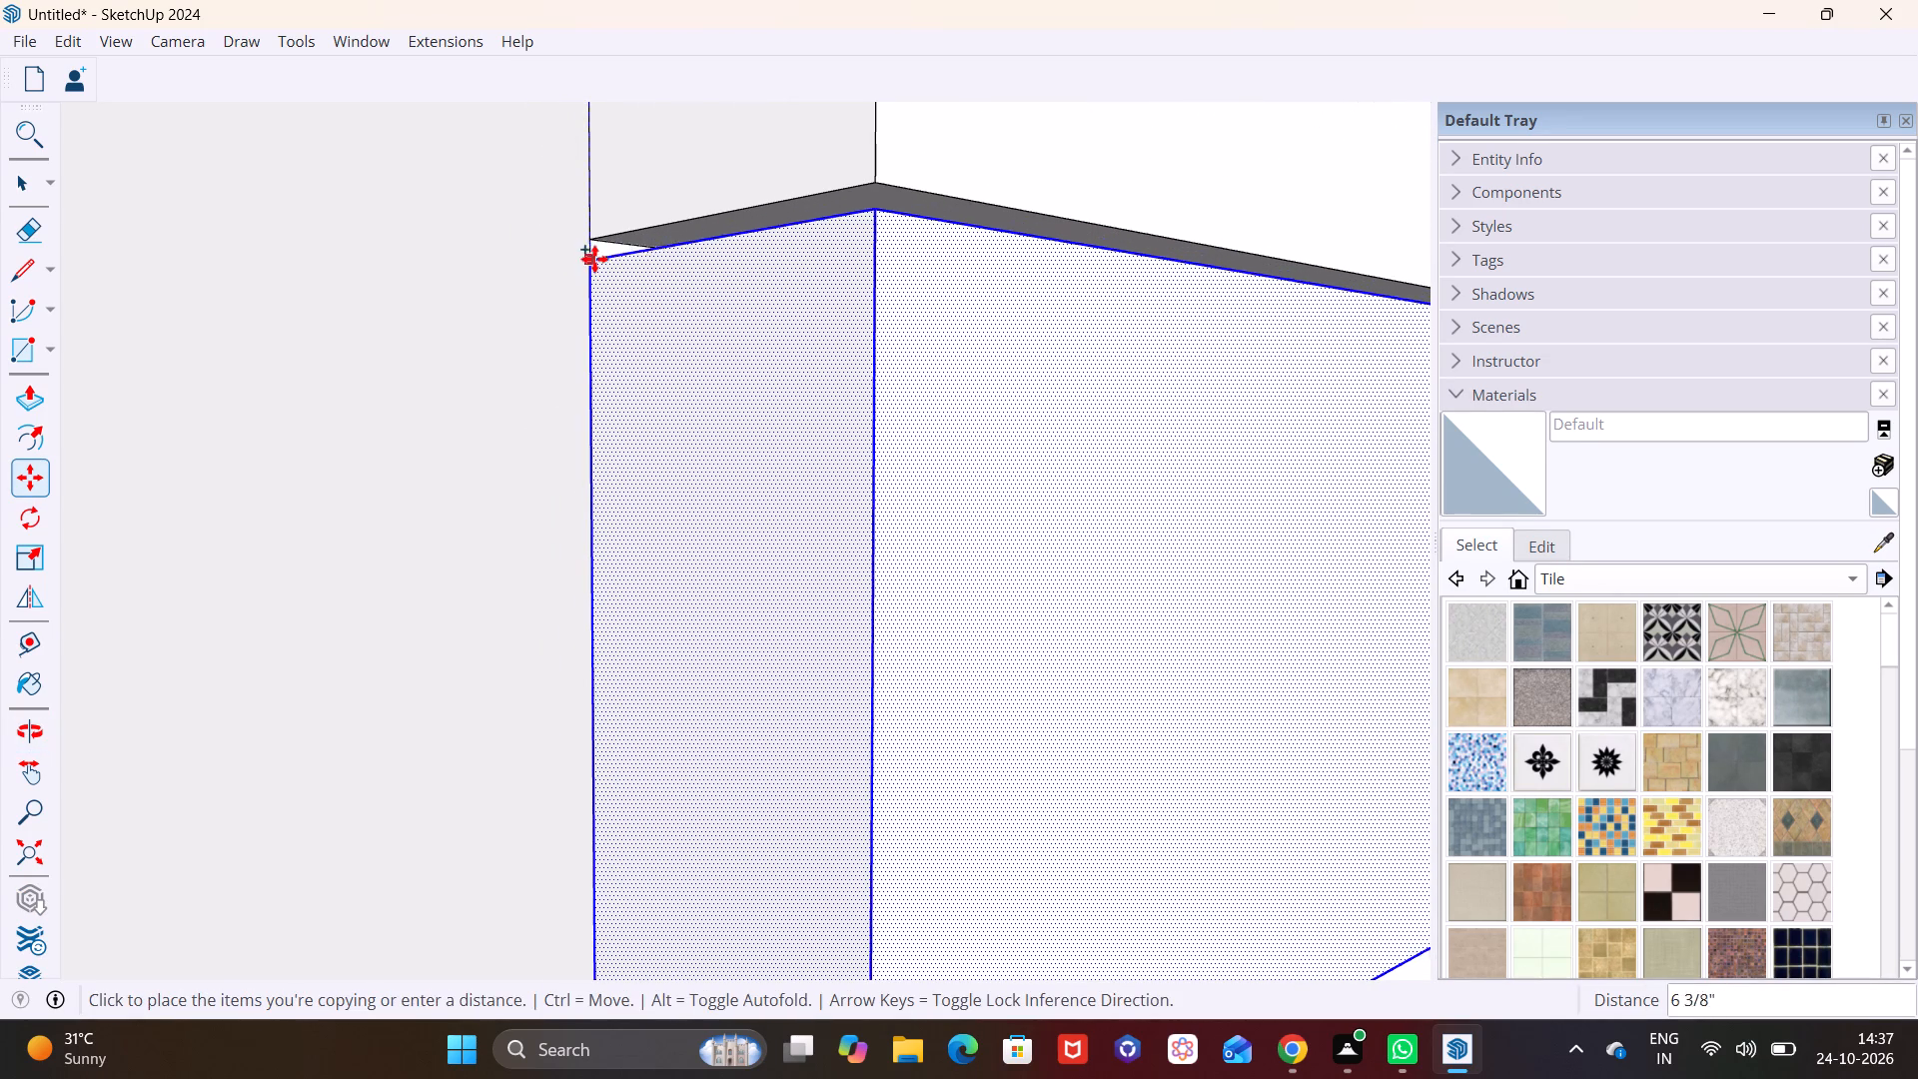
{"action": "left_click", "coordinate": [596, 258]}
Add another block copy about 6 3/8" below the lowest one, aligned with the wall corner.
{"action": "left_click", "coordinate": [588, 264]}
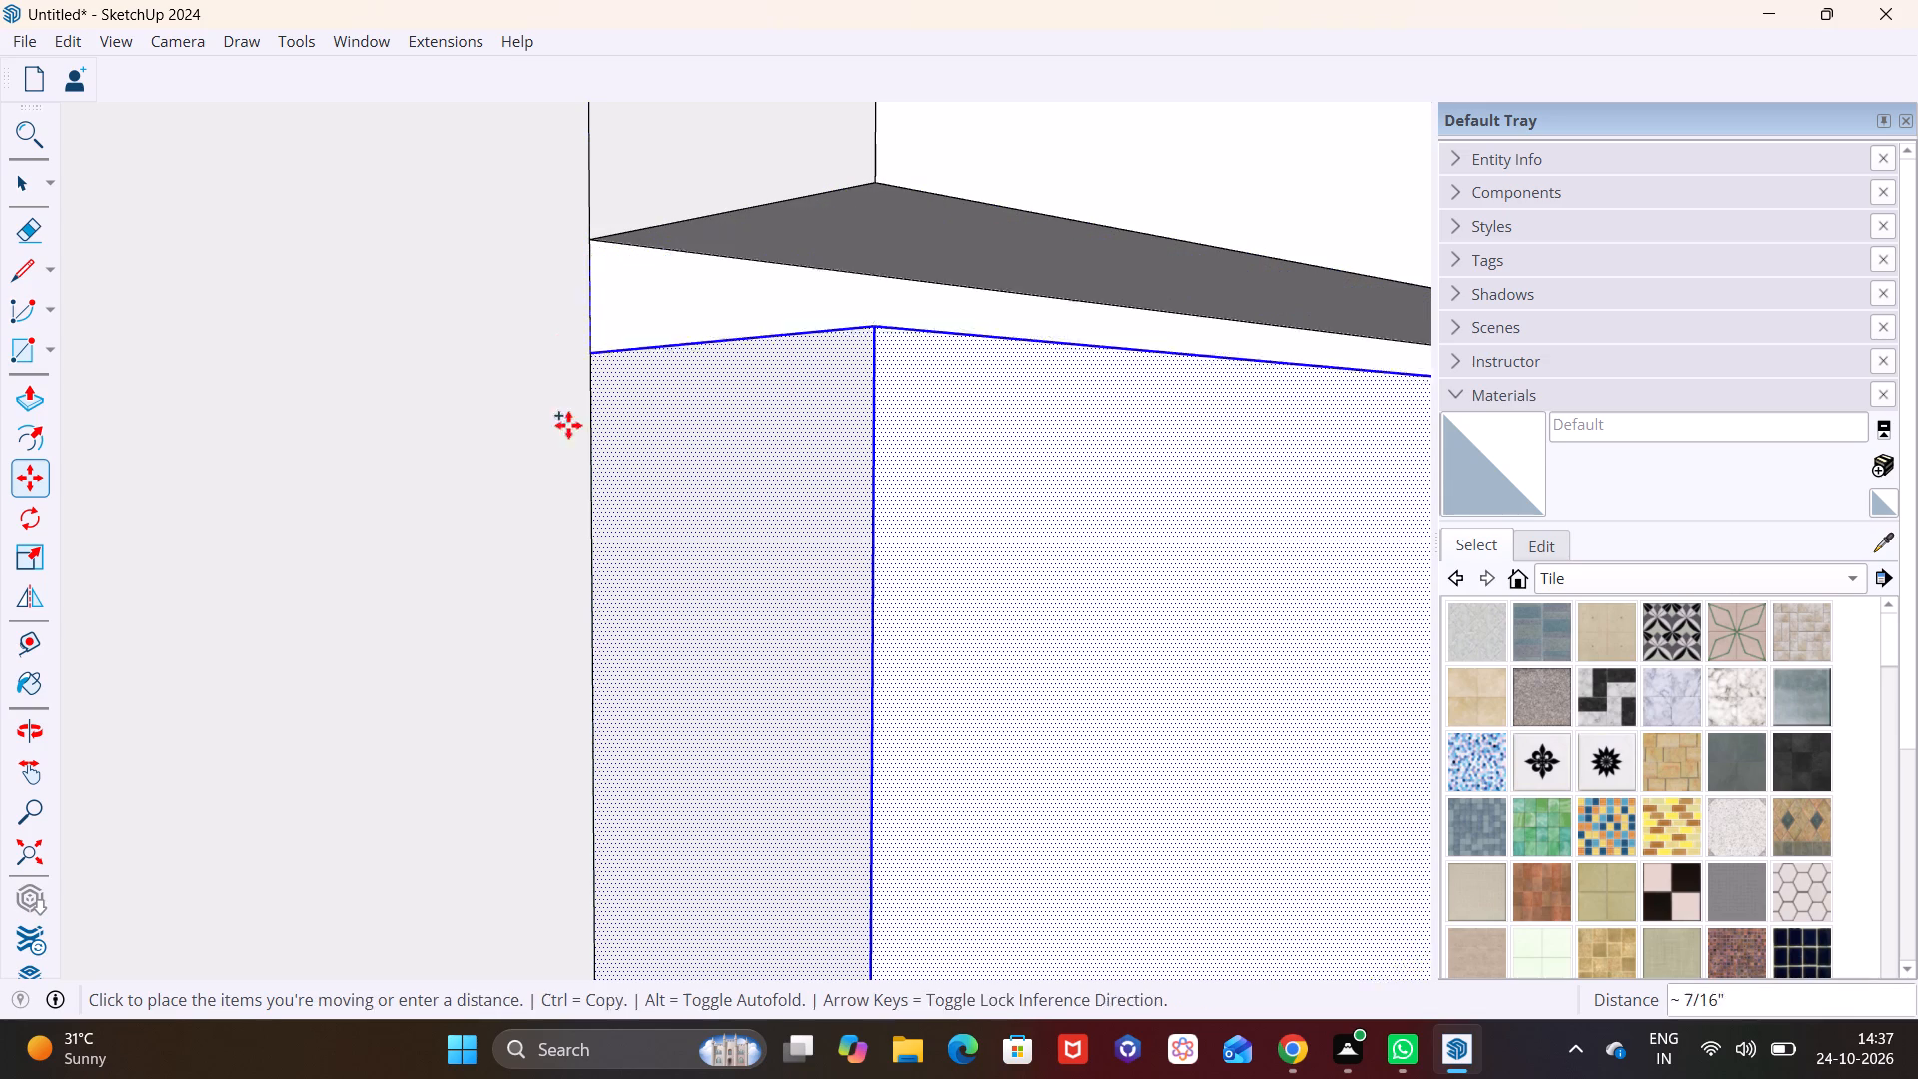
{"action": "scroll", "coordinate": [588, 484], "scroll_direction": "down", "scroll_amount": 20}
{"action": "scroll", "coordinate": [653, 527], "scroll_direction": "up", "scroll_amount": 1, "text": "shift"}
{"action": "middle_click_drag", "start_coordinate": [653, 527], "coordinate": [659, 240], "text": "shift"}
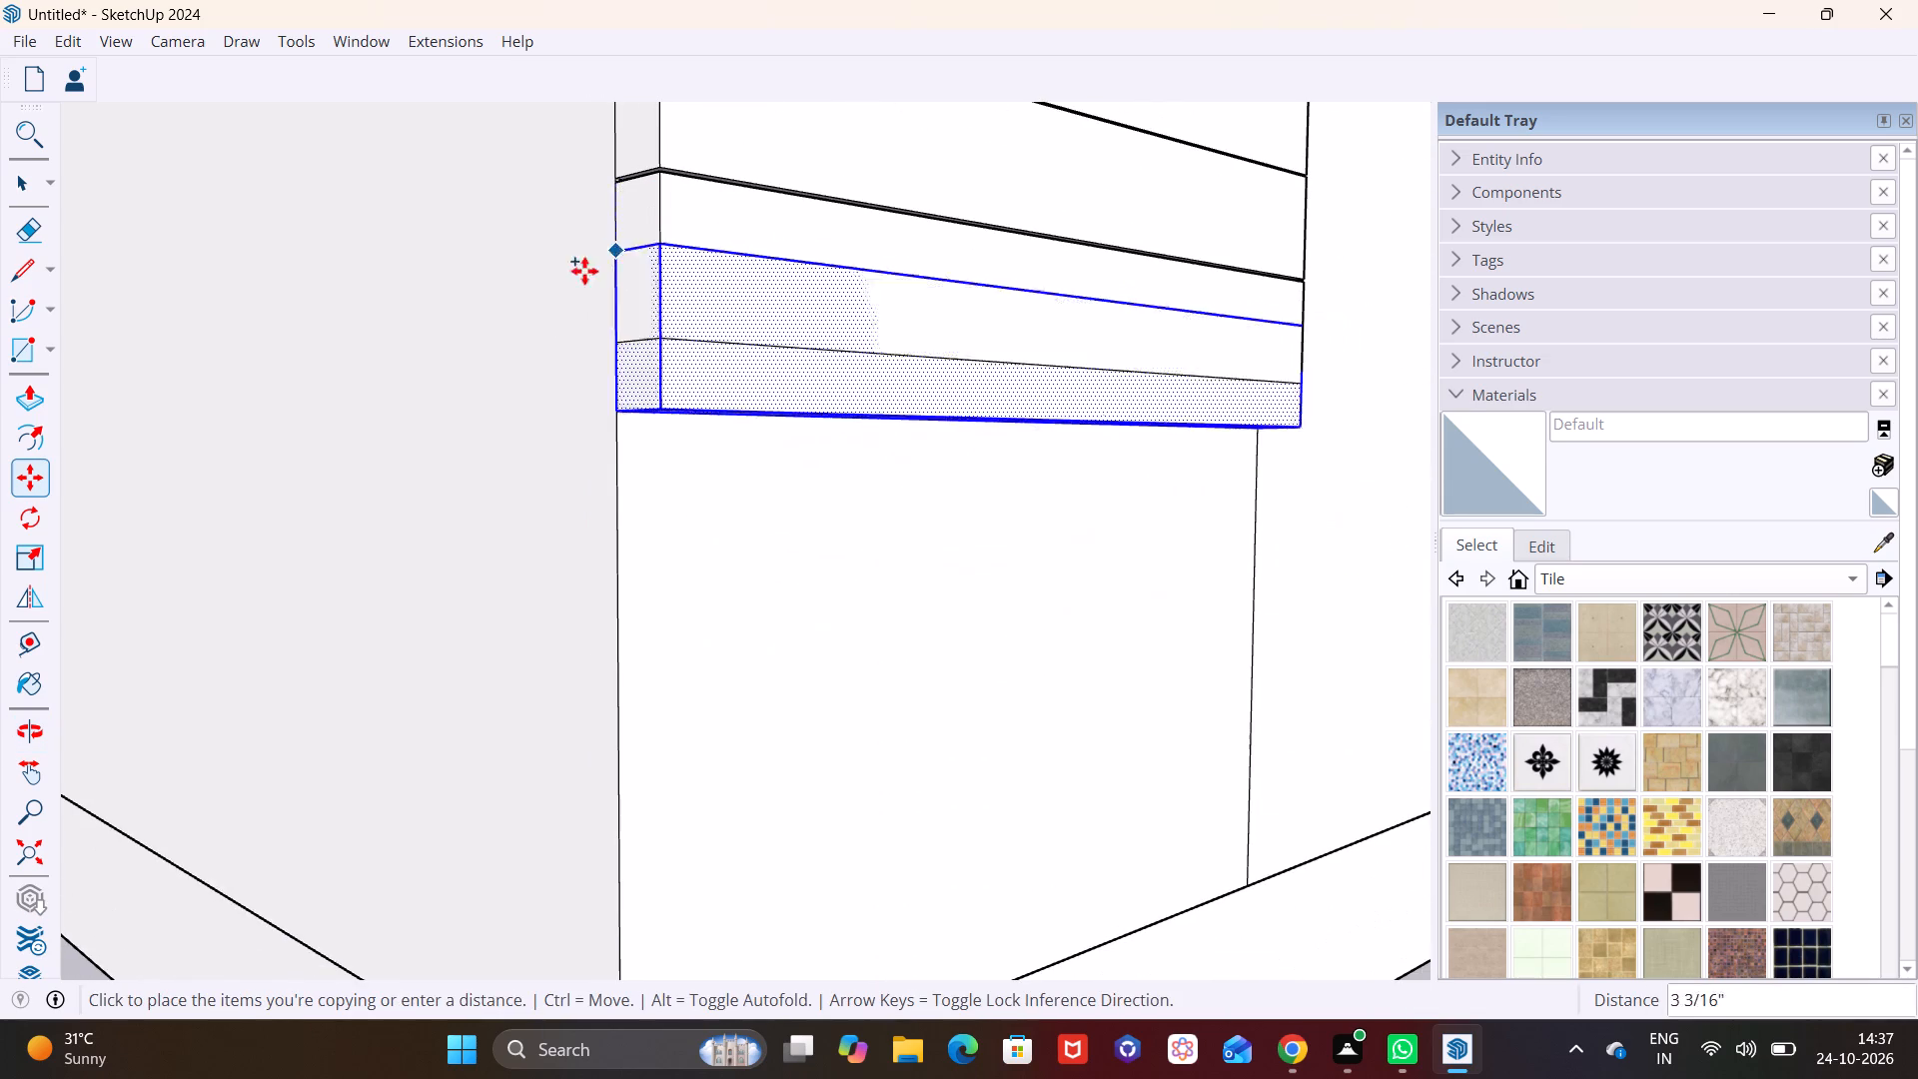
{"action": "scroll", "coordinate": [586, 358], "scroll_direction": "up", "scroll_amount": 4}
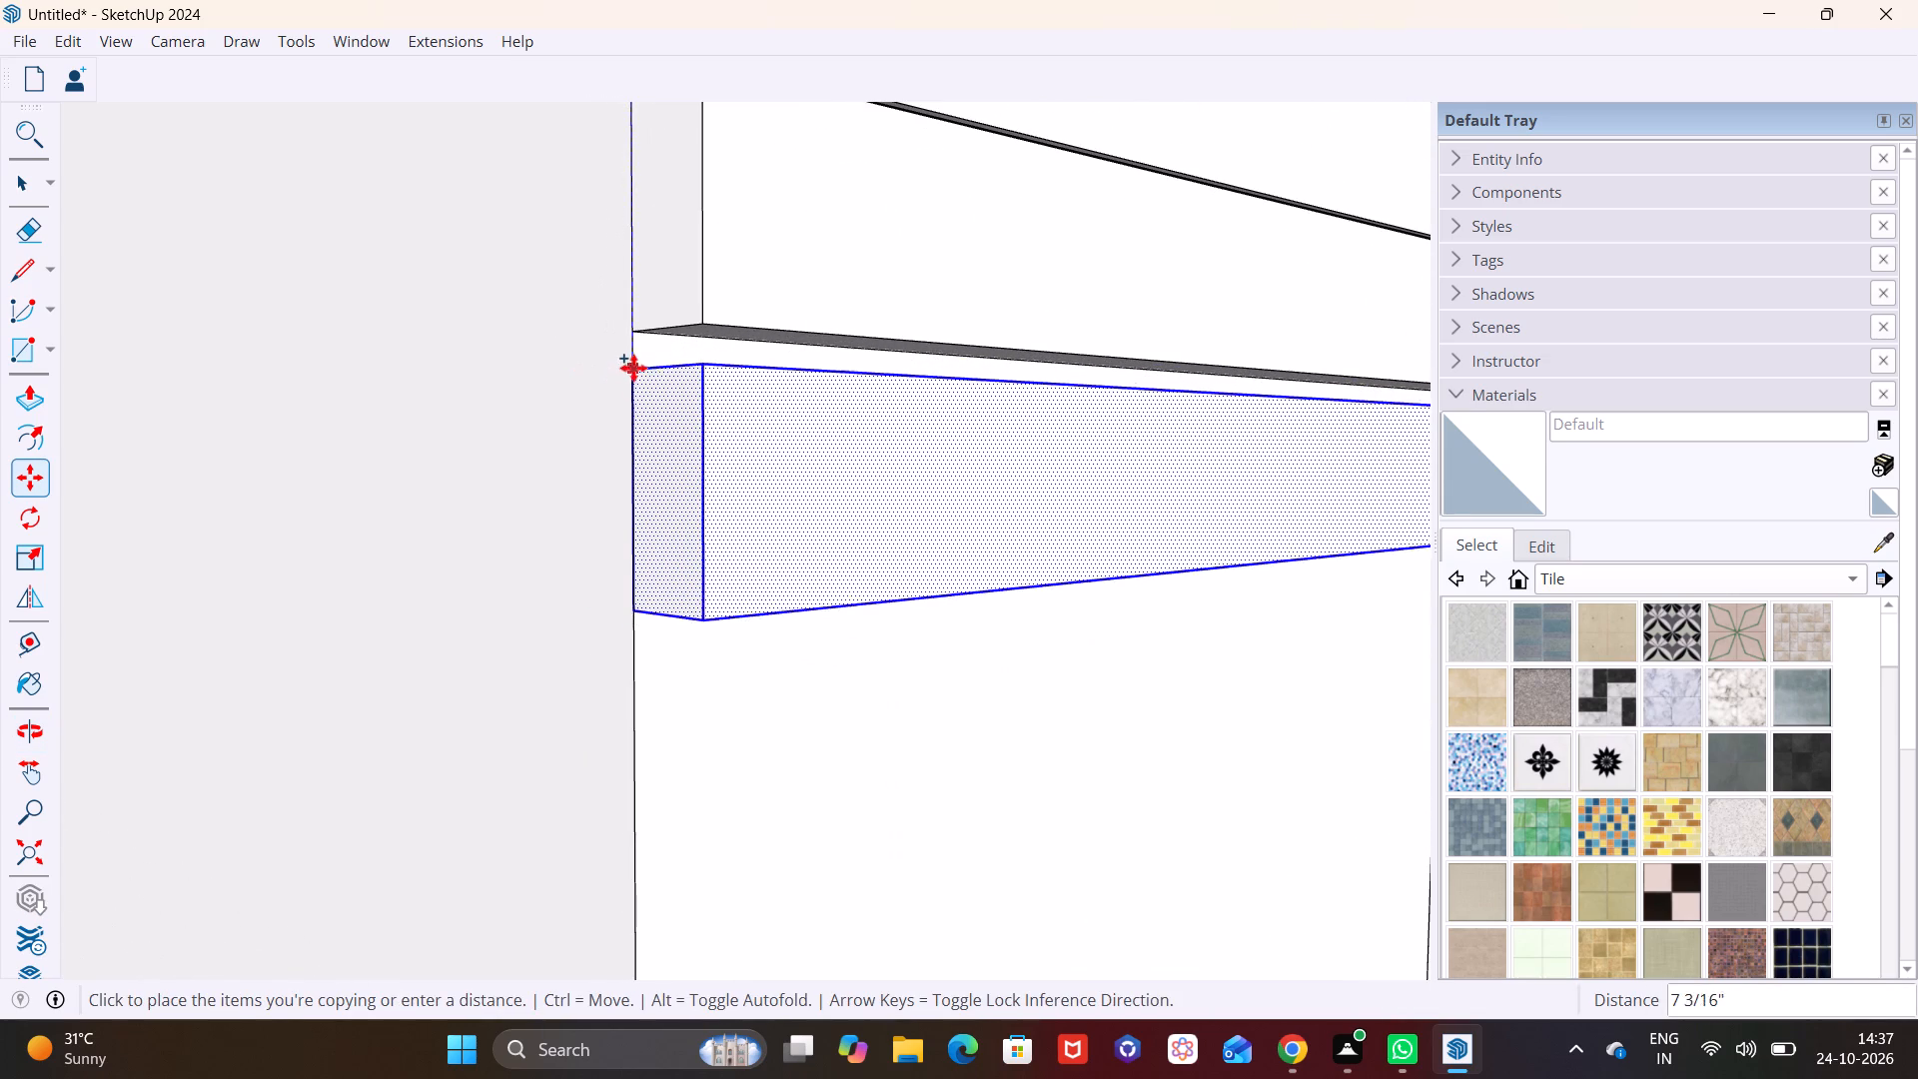
{"action": "scroll", "coordinate": [634, 354], "scroll_direction": "up", "scroll_amount": 6}
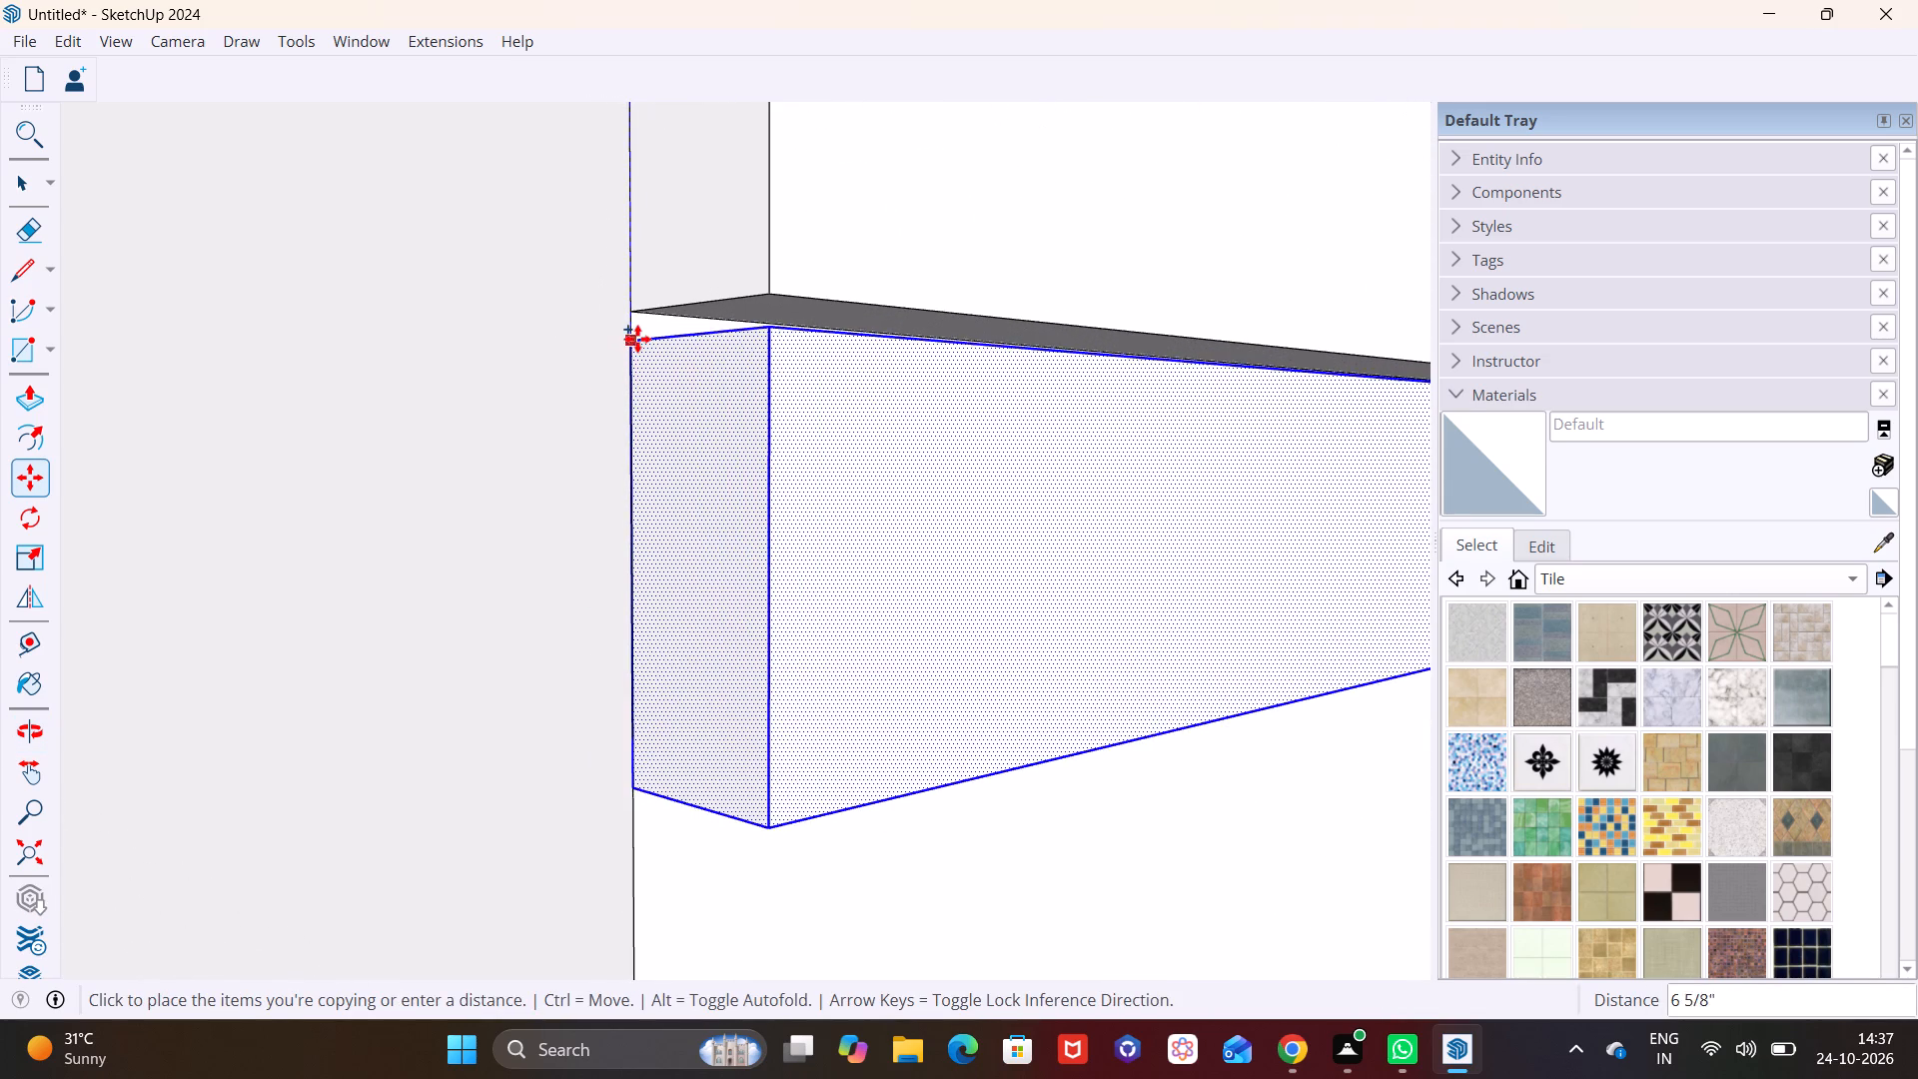
{"action": "left_click", "coordinate": [644, 325]}
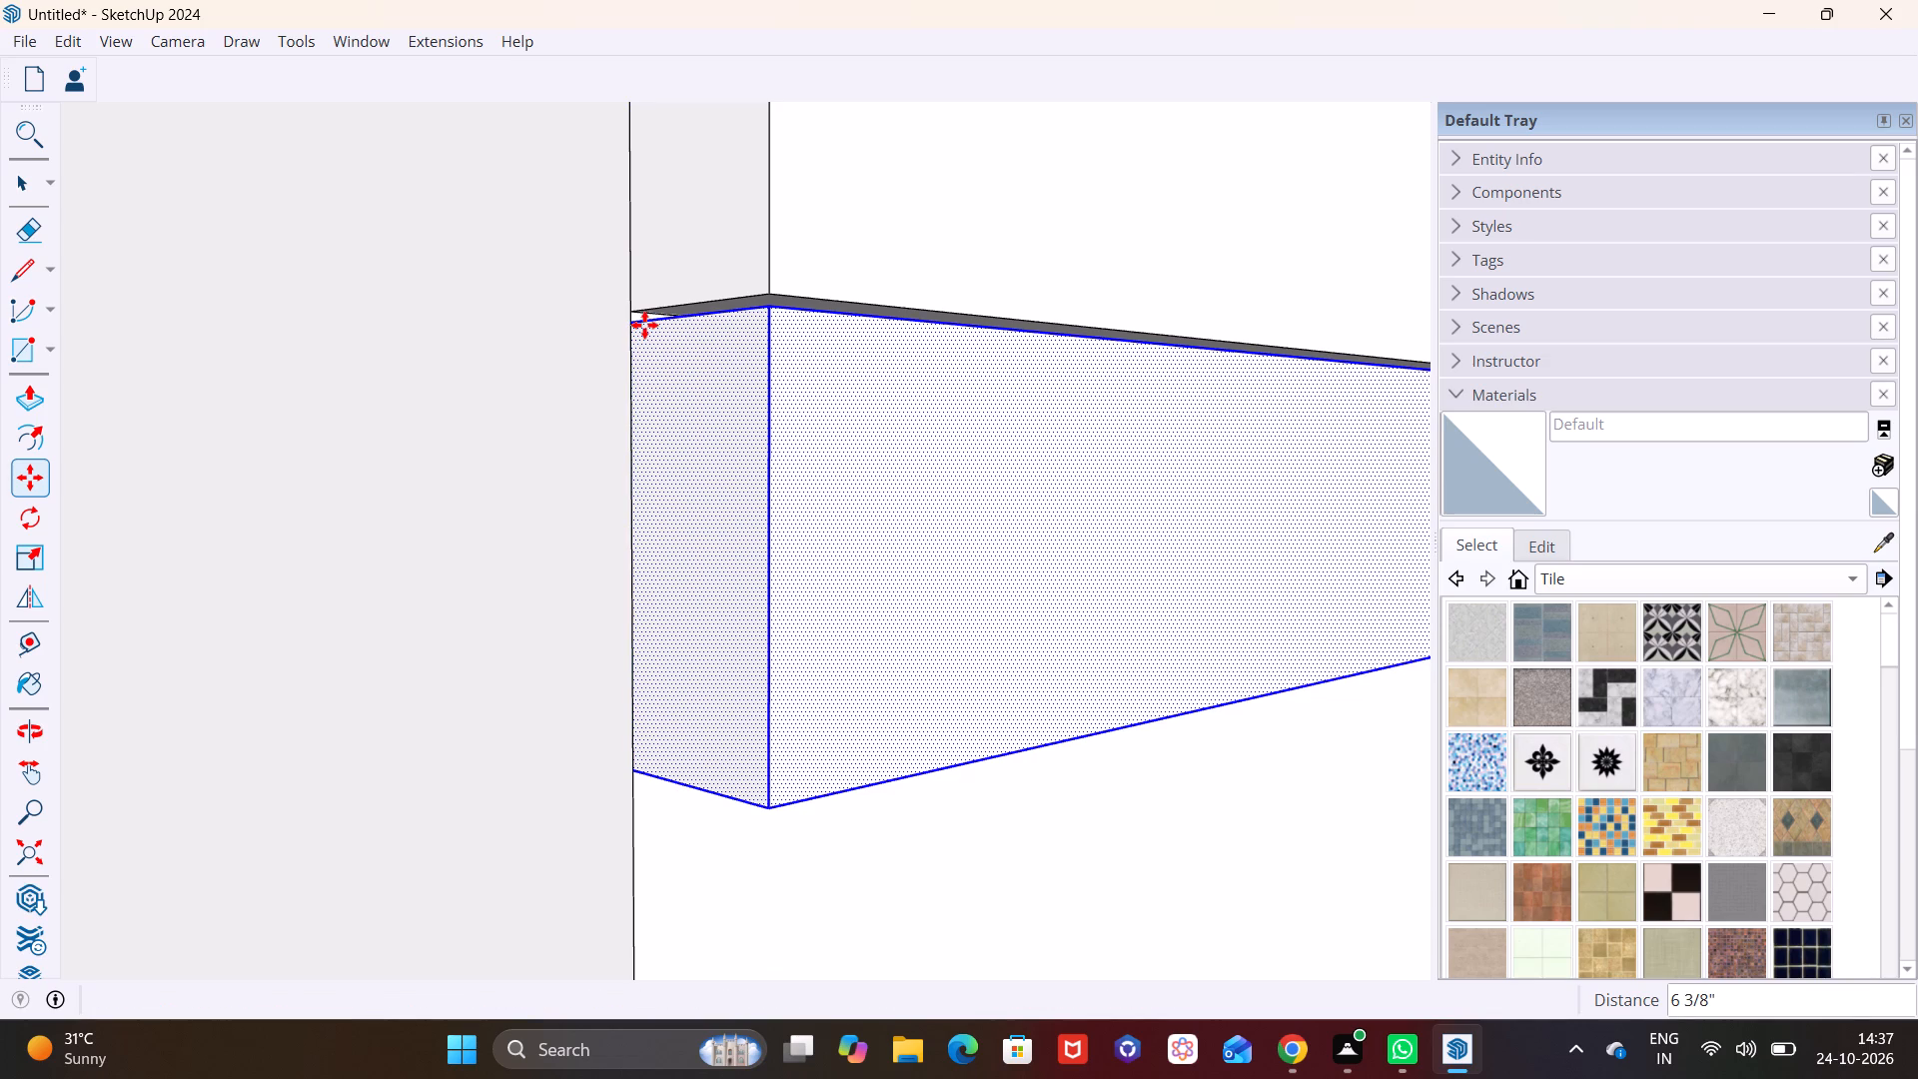
Copy the lowest block down the wall corner again, leaving a thin gap beneath the block above.
{"action": "middle_click_drag", "start_coordinate": [656, 345], "coordinate": [683, 452]}
{"action": "left_click", "coordinate": [629, 311]}
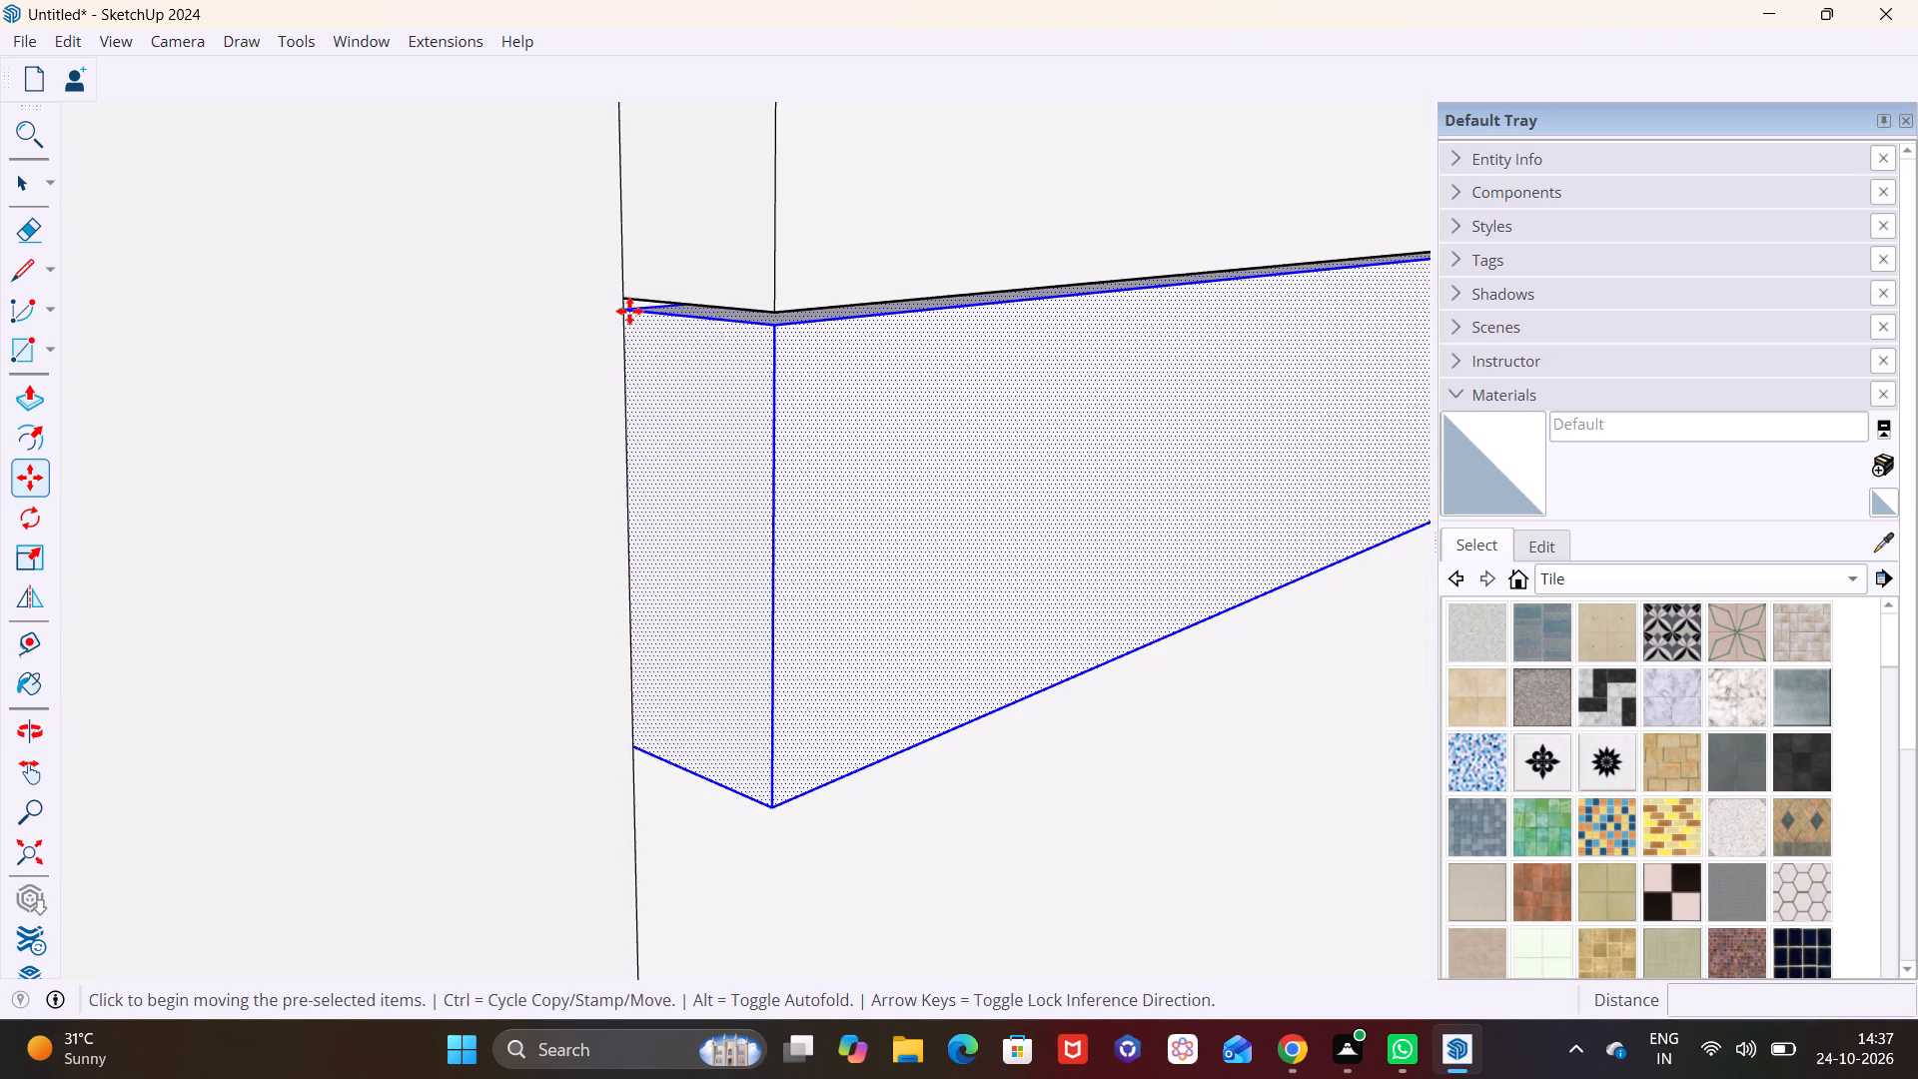
{"action": "scroll", "coordinate": [683, 566], "scroll_direction": "up", "scroll_amount": 1}
{"action": "middle_click_drag", "start_coordinate": [683, 566], "coordinate": [637, 17]}
{"action": "scroll", "coordinate": [590, 266], "scroll_direction": "up", "scroll_amount": 1}
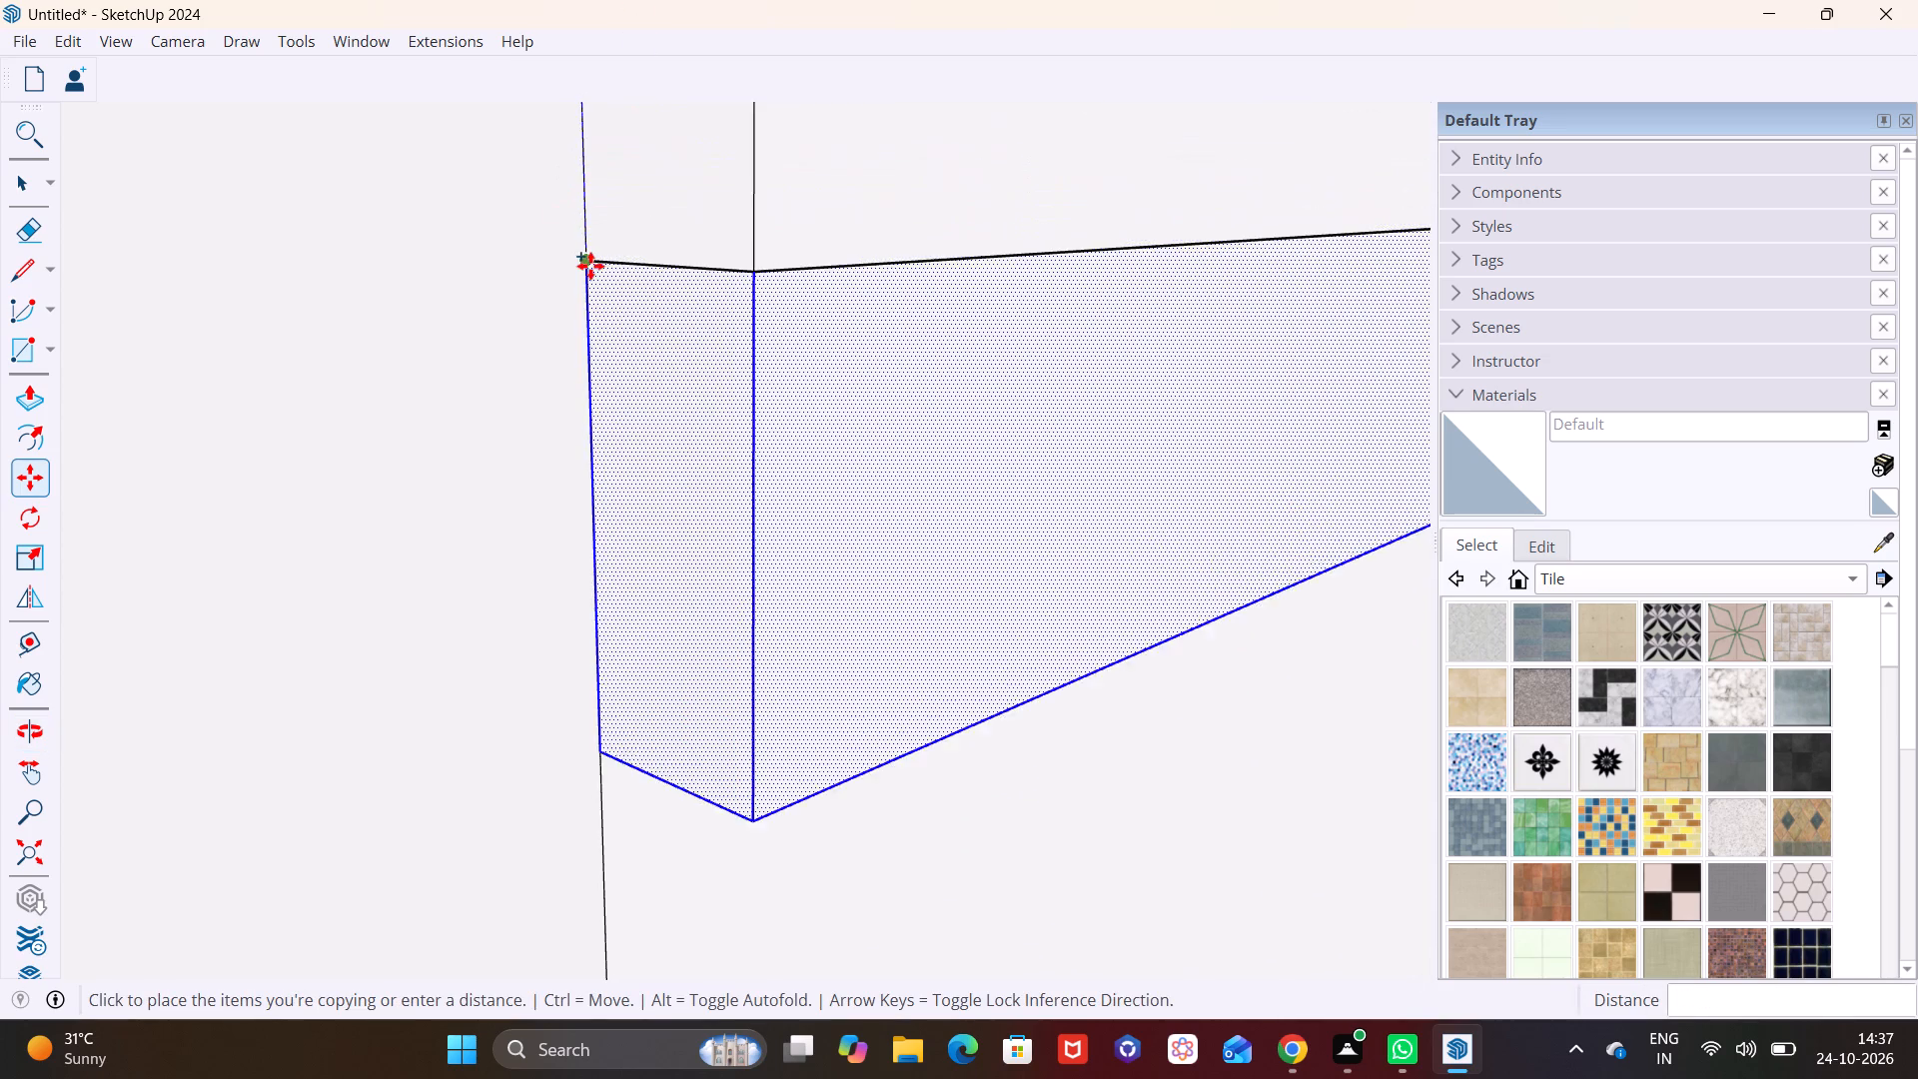
{"action": "scroll", "coordinate": [590, 266], "scroll_direction": "up", "scroll_amount": 4}
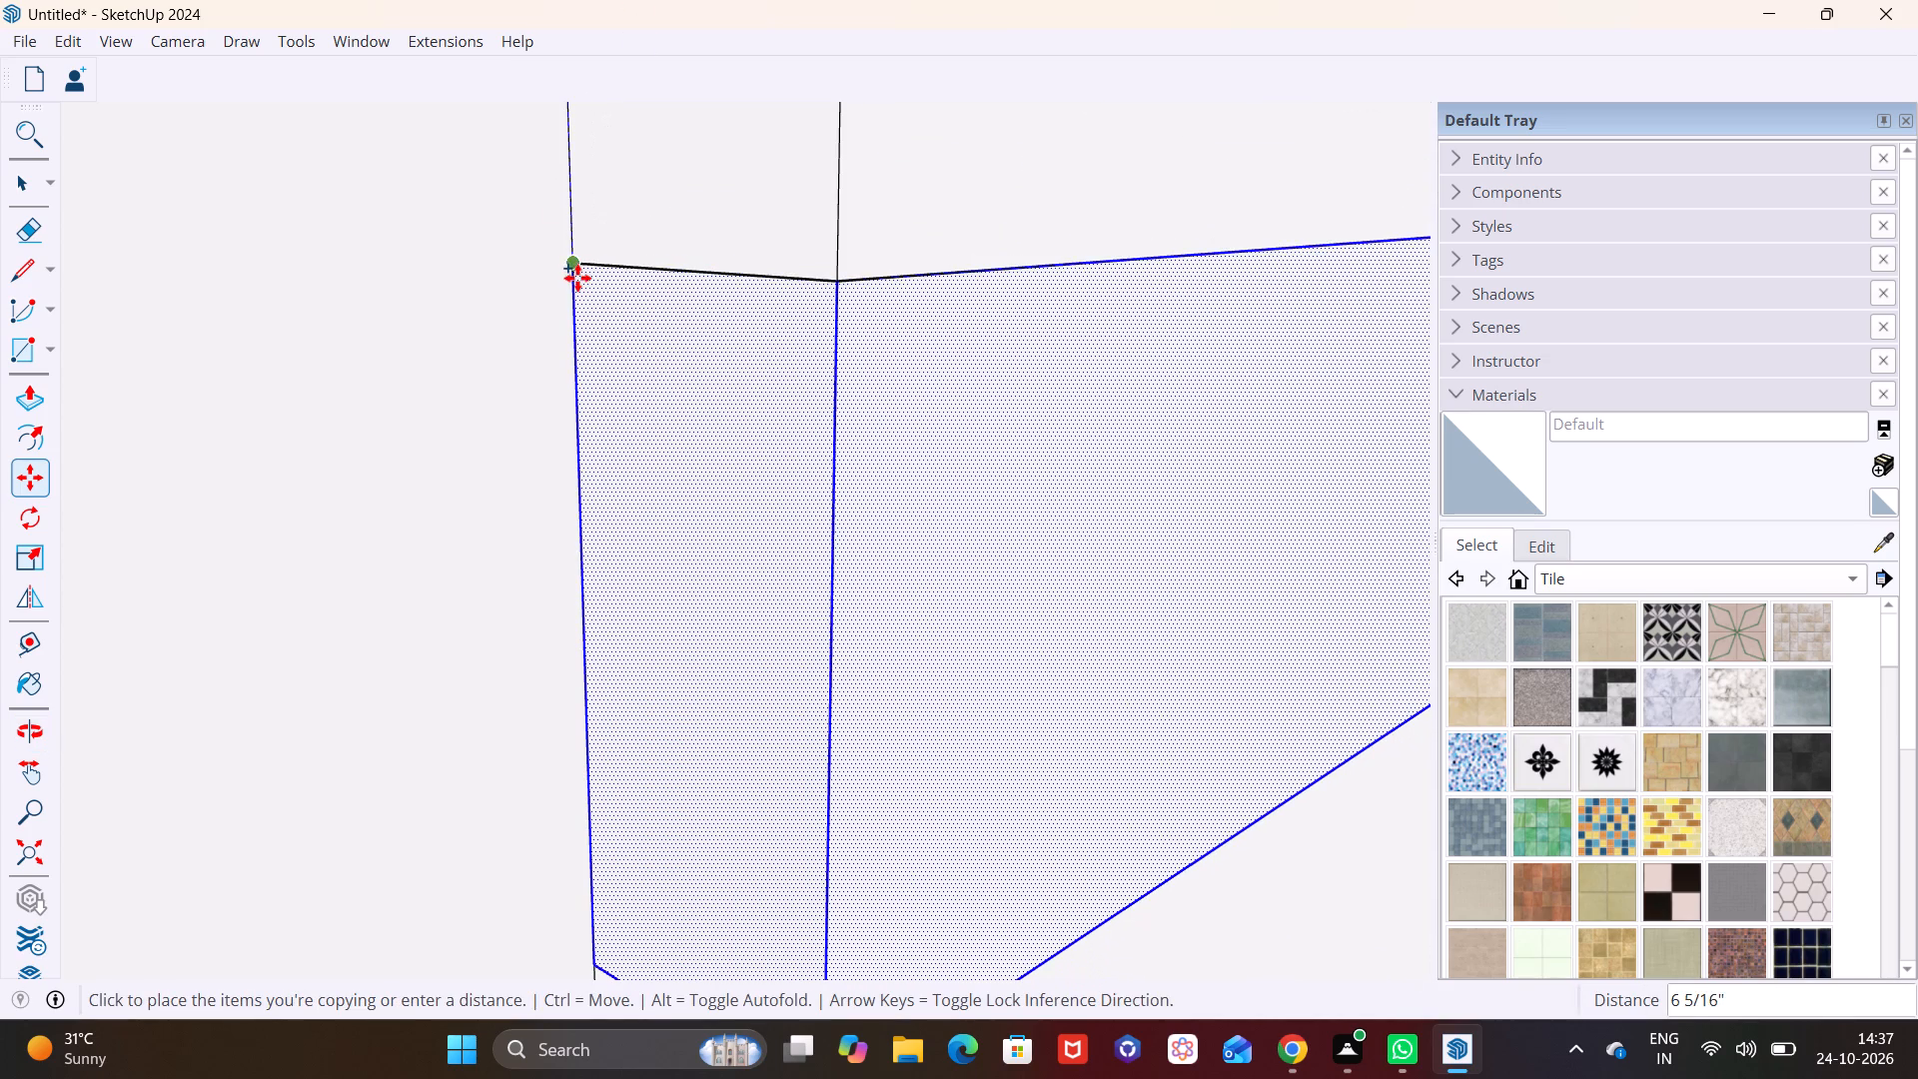
{"action": "left_click", "coordinate": [577, 281]}
Continue the stack with another block copy about 6 3/8" lower on the panel.
{"action": "scroll", "coordinate": [627, 311], "scroll_direction": "down", "scroll_amount": 4}
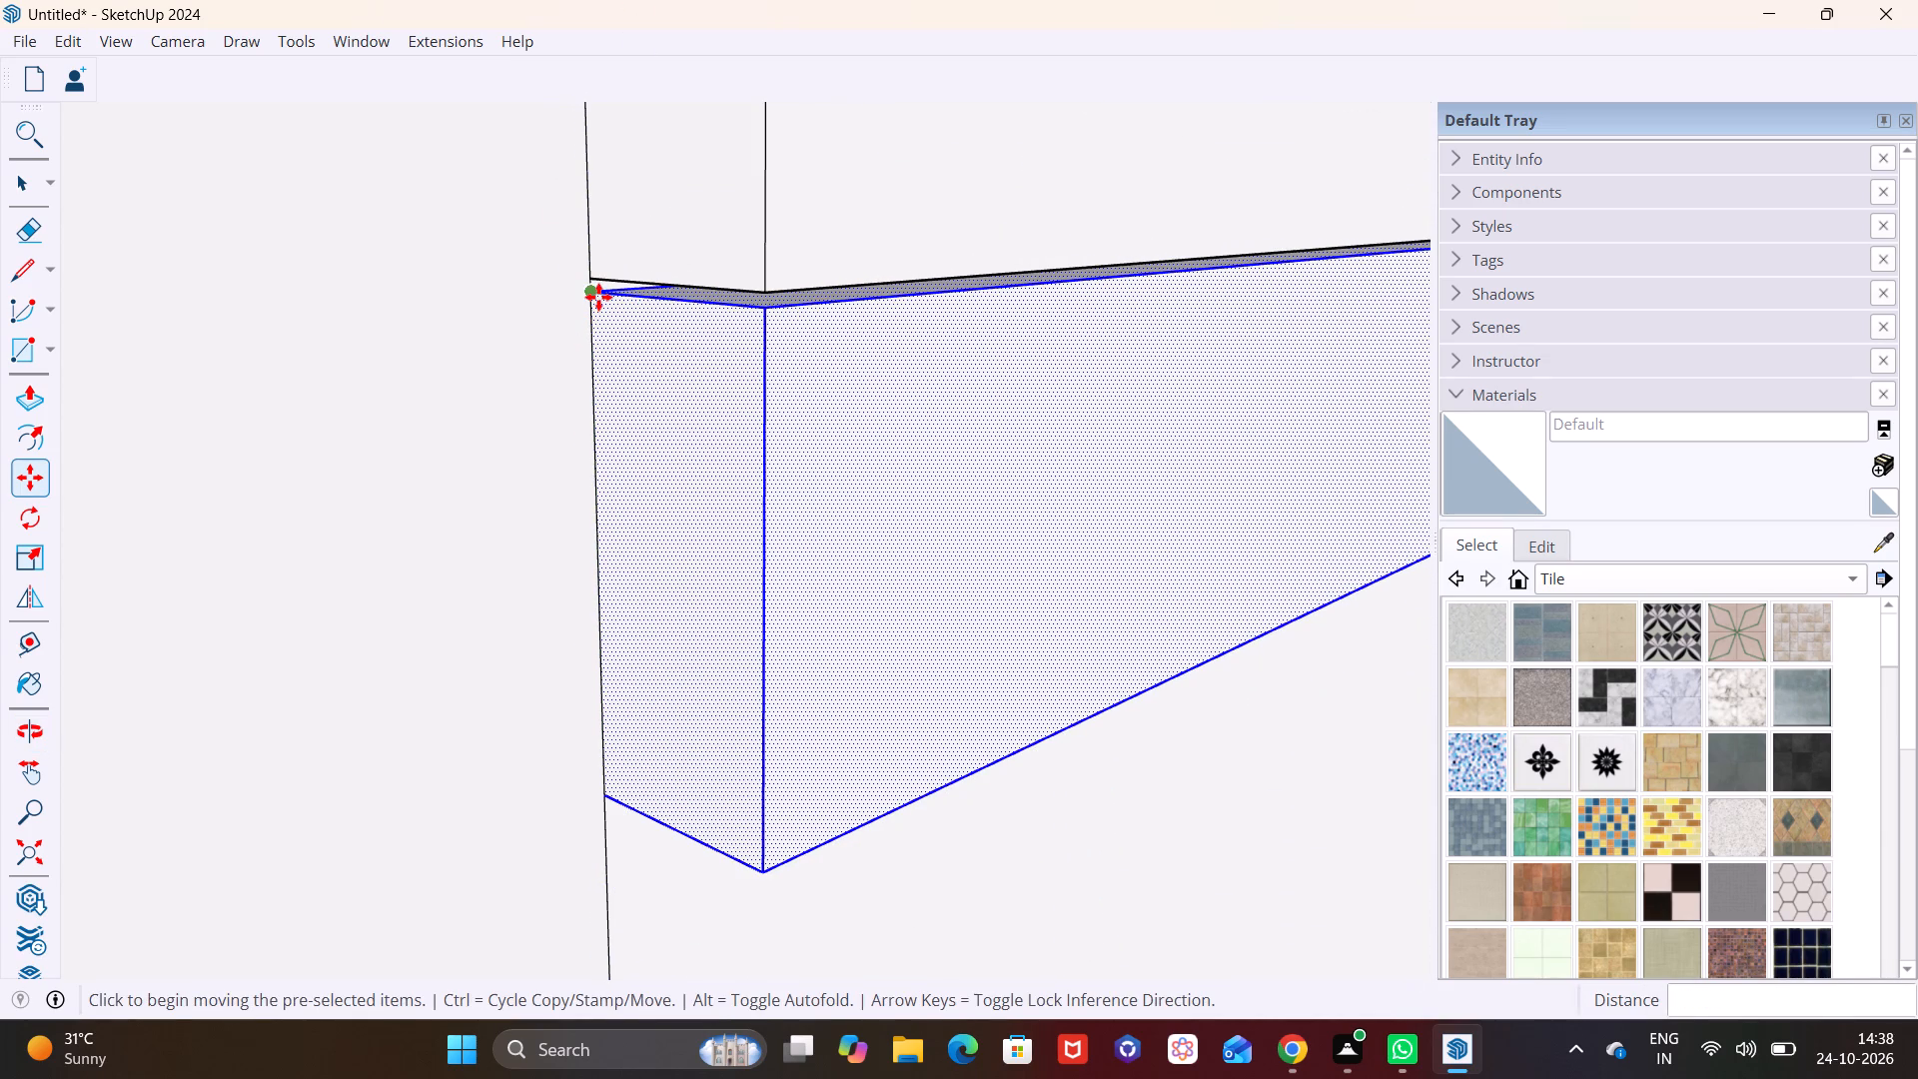
{"action": "left_click", "coordinate": [598, 294]}
{"action": "middle_click_drag", "start_coordinate": [679, 515], "coordinate": [653, 128]}
{"action": "scroll", "coordinate": [675, 513], "scroll_direction": "up", "scroll_amount": 1, "text": "shift"}
{"action": "scroll", "coordinate": [561, 368], "scroll_direction": "down", "scroll_amount": 3}
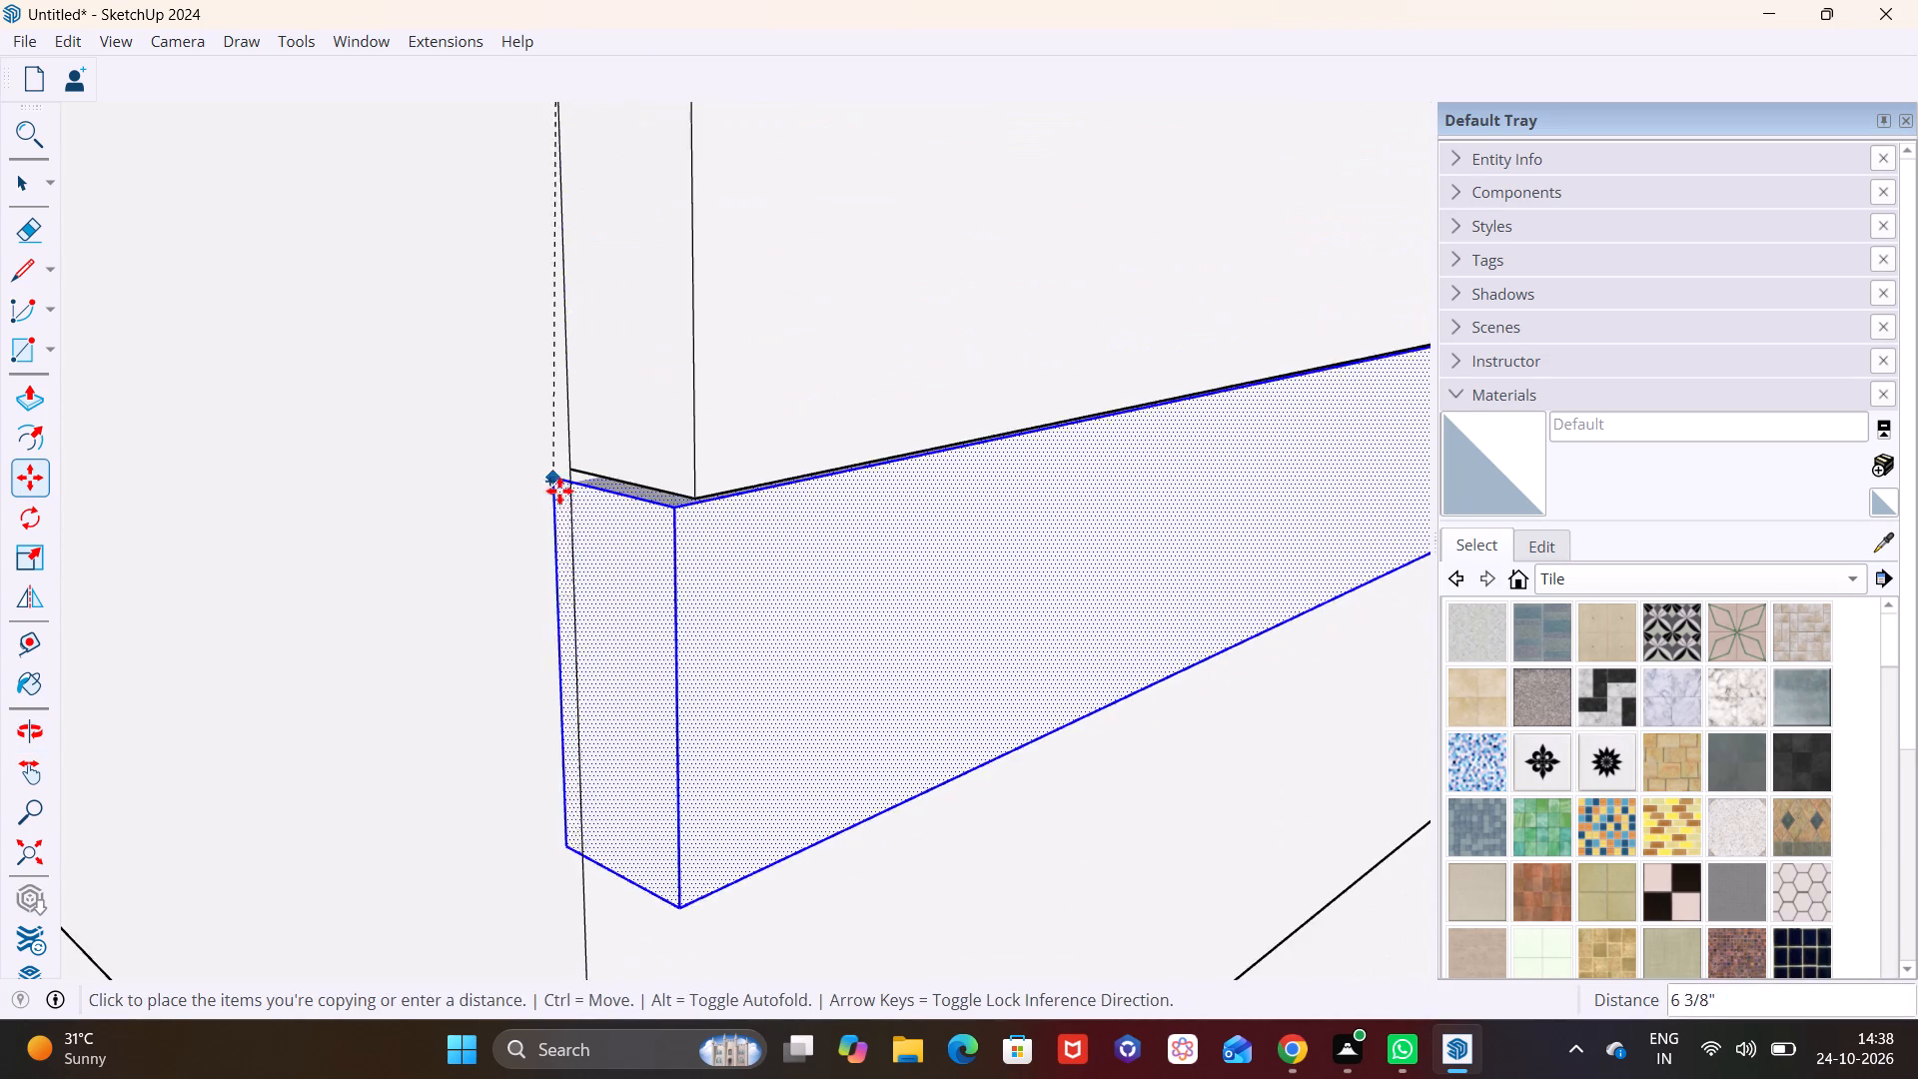
{"action": "middle_click_drag", "start_coordinate": [549, 492], "coordinate": [575, 289], "text": "shift"}
{"action": "scroll", "coordinate": [574, 290], "scroll_direction": "up", "scroll_amount": 7}
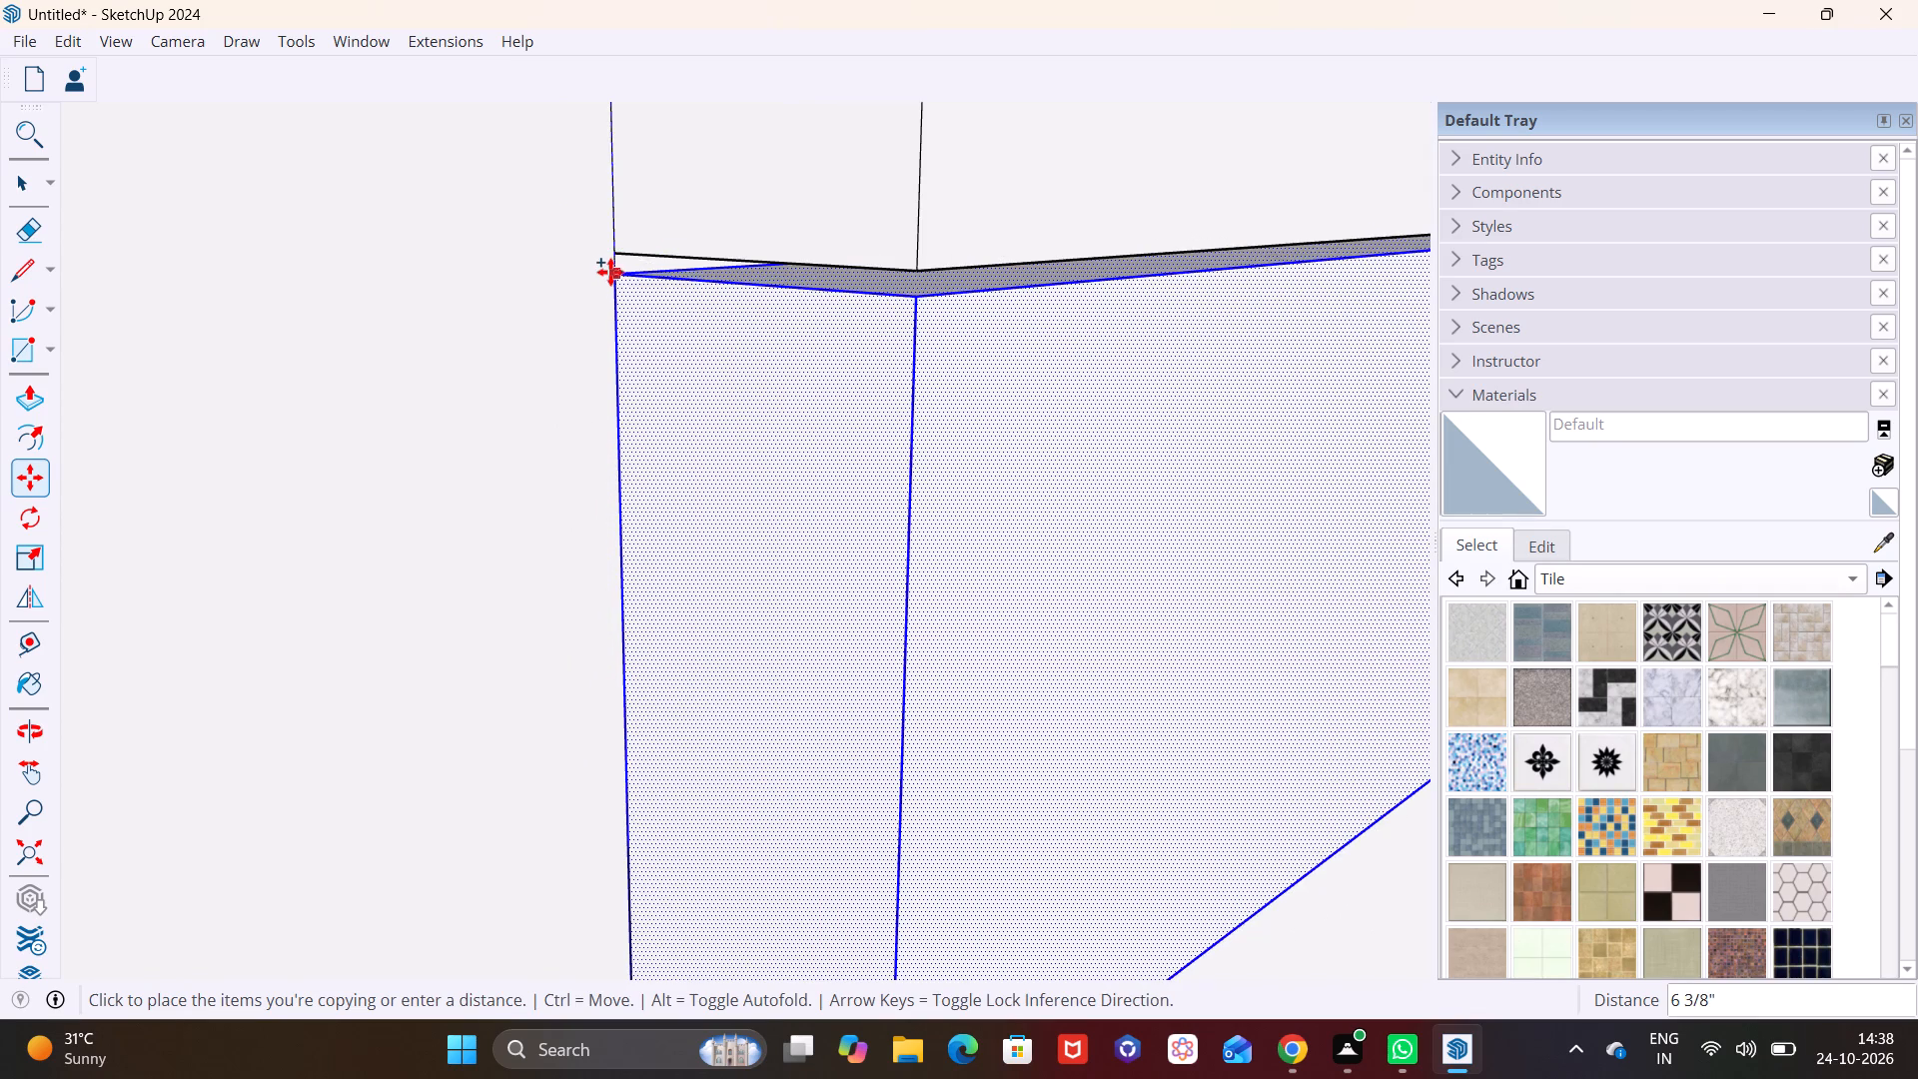
{"action": "left_click", "coordinate": [610, 270]}
Copy the lowest block down the wall corner toward the base slab, leaving a thin gap.
{"action": "left_click", "coordinate": [615, 262]}
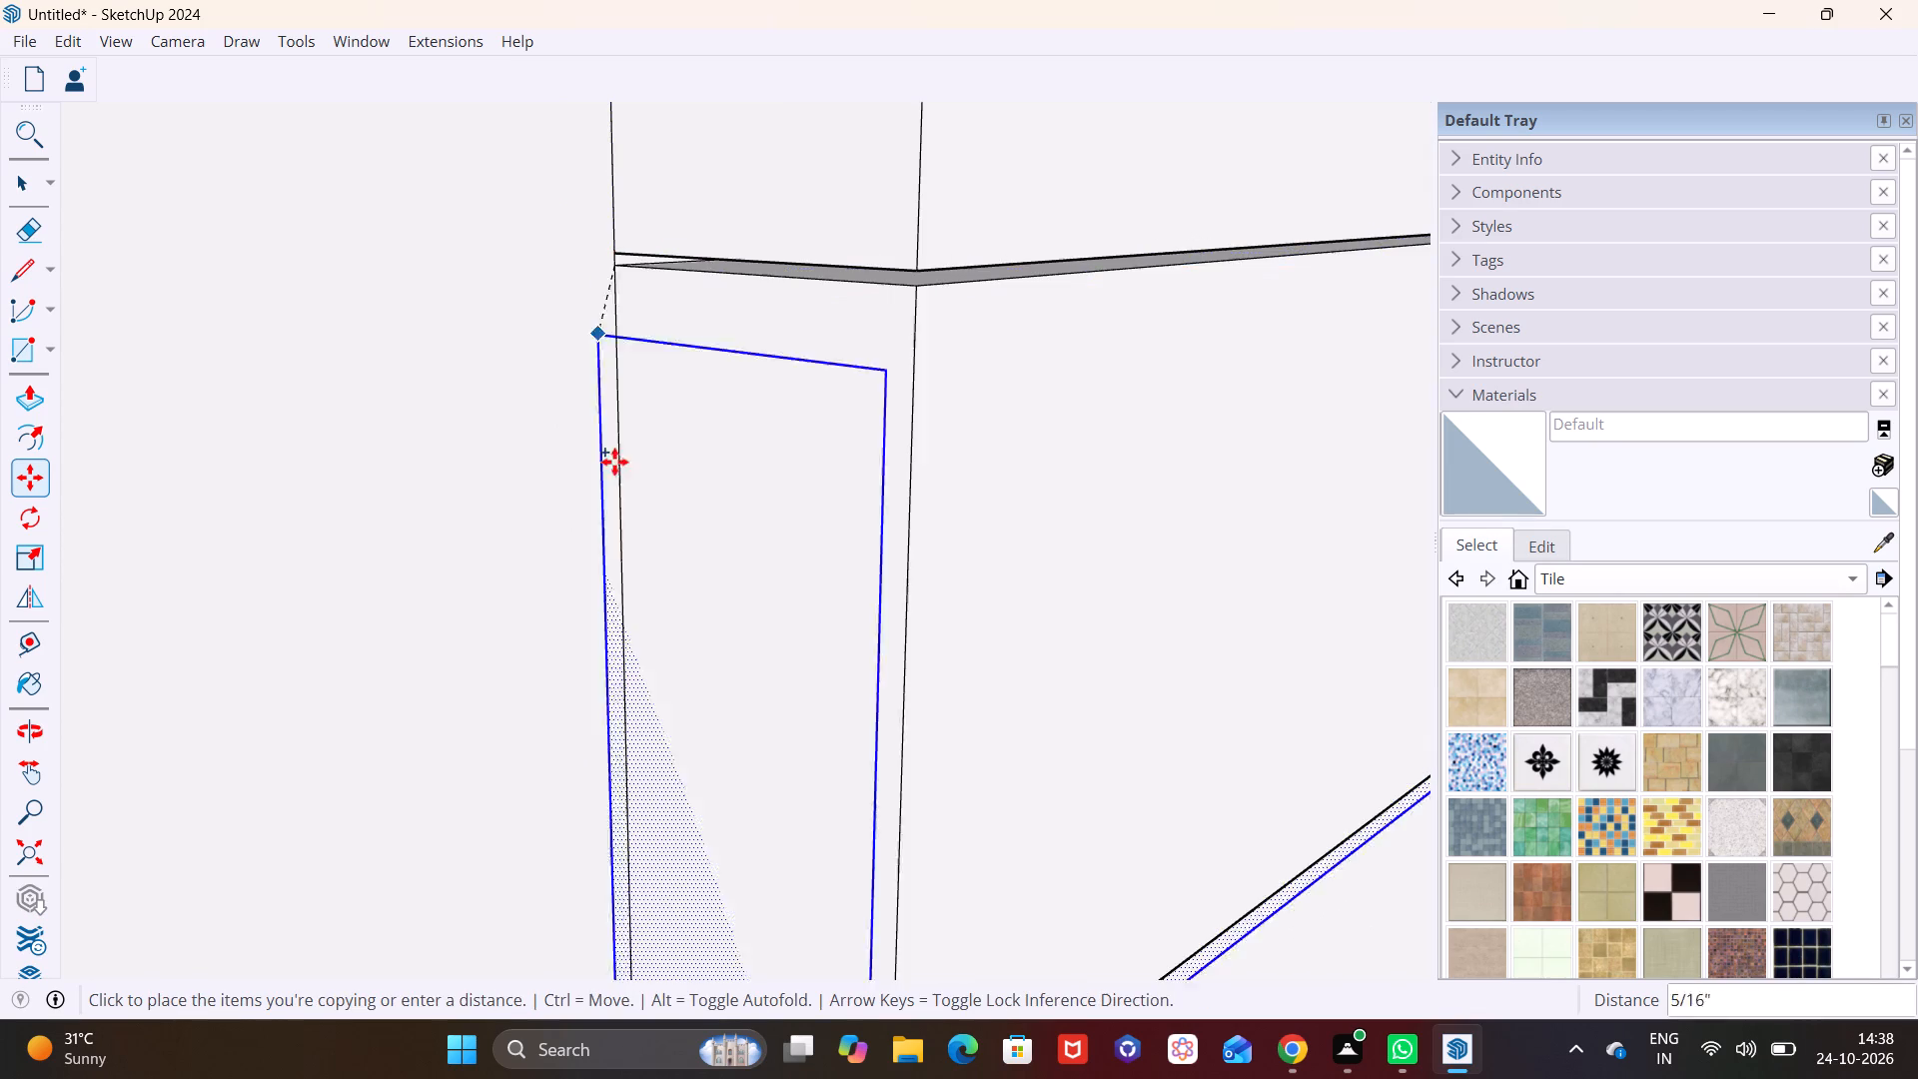
{"action": "scroll", "coordinate": [634, 534], "scroll_direction": "down", "scroll_amount": 10}
{"action": "middle_click_drag", "start_coordinate": [739, 601], "coordinate": [700, 343], "text": "shift"}
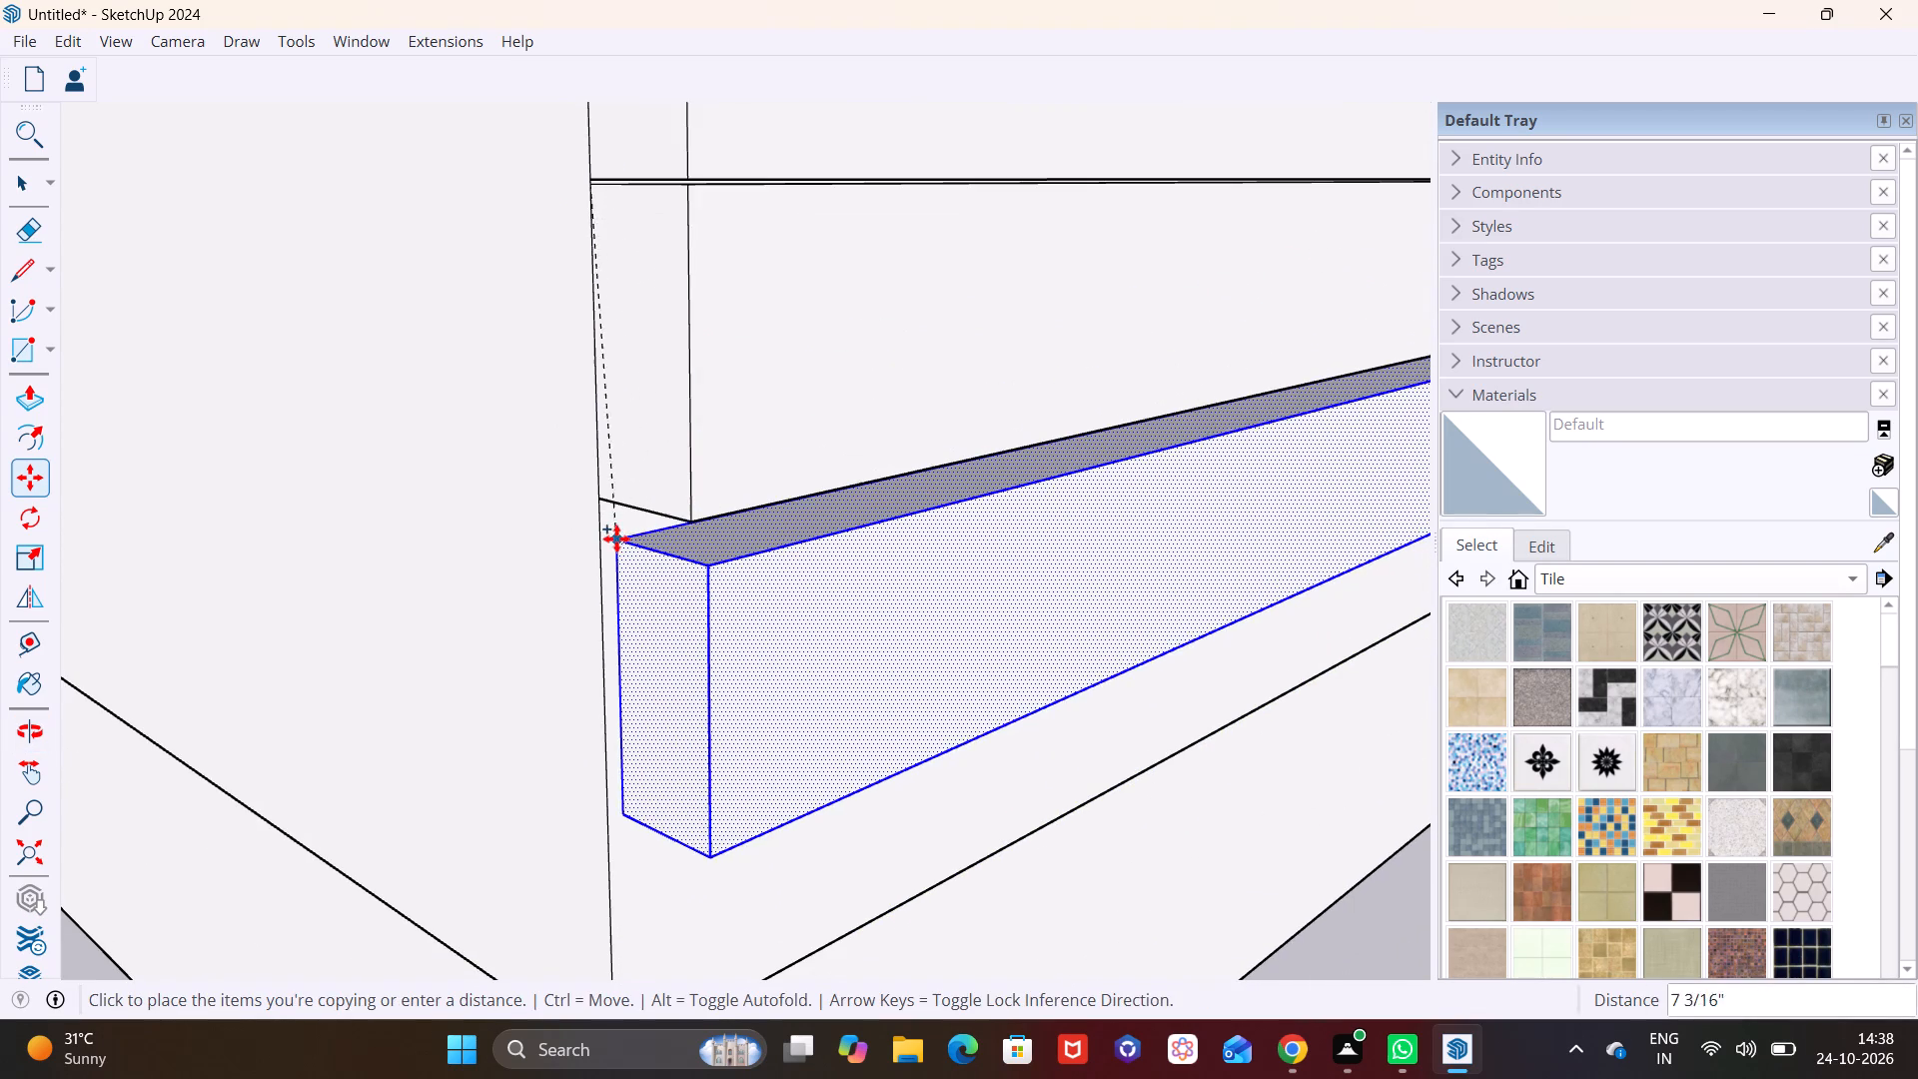
{"action": "middle_click_drag", "start_coordinate": [606, 525], "coordinate": [777, 496]}
{"action": "scroll", "coordinate": [710, 504], "scroll_direction": "up", "scroll_amount": 1}
{"action": "scroll", "coordinate": [771, 493], "scroll_direction": "down", "scroll_amount": 1}
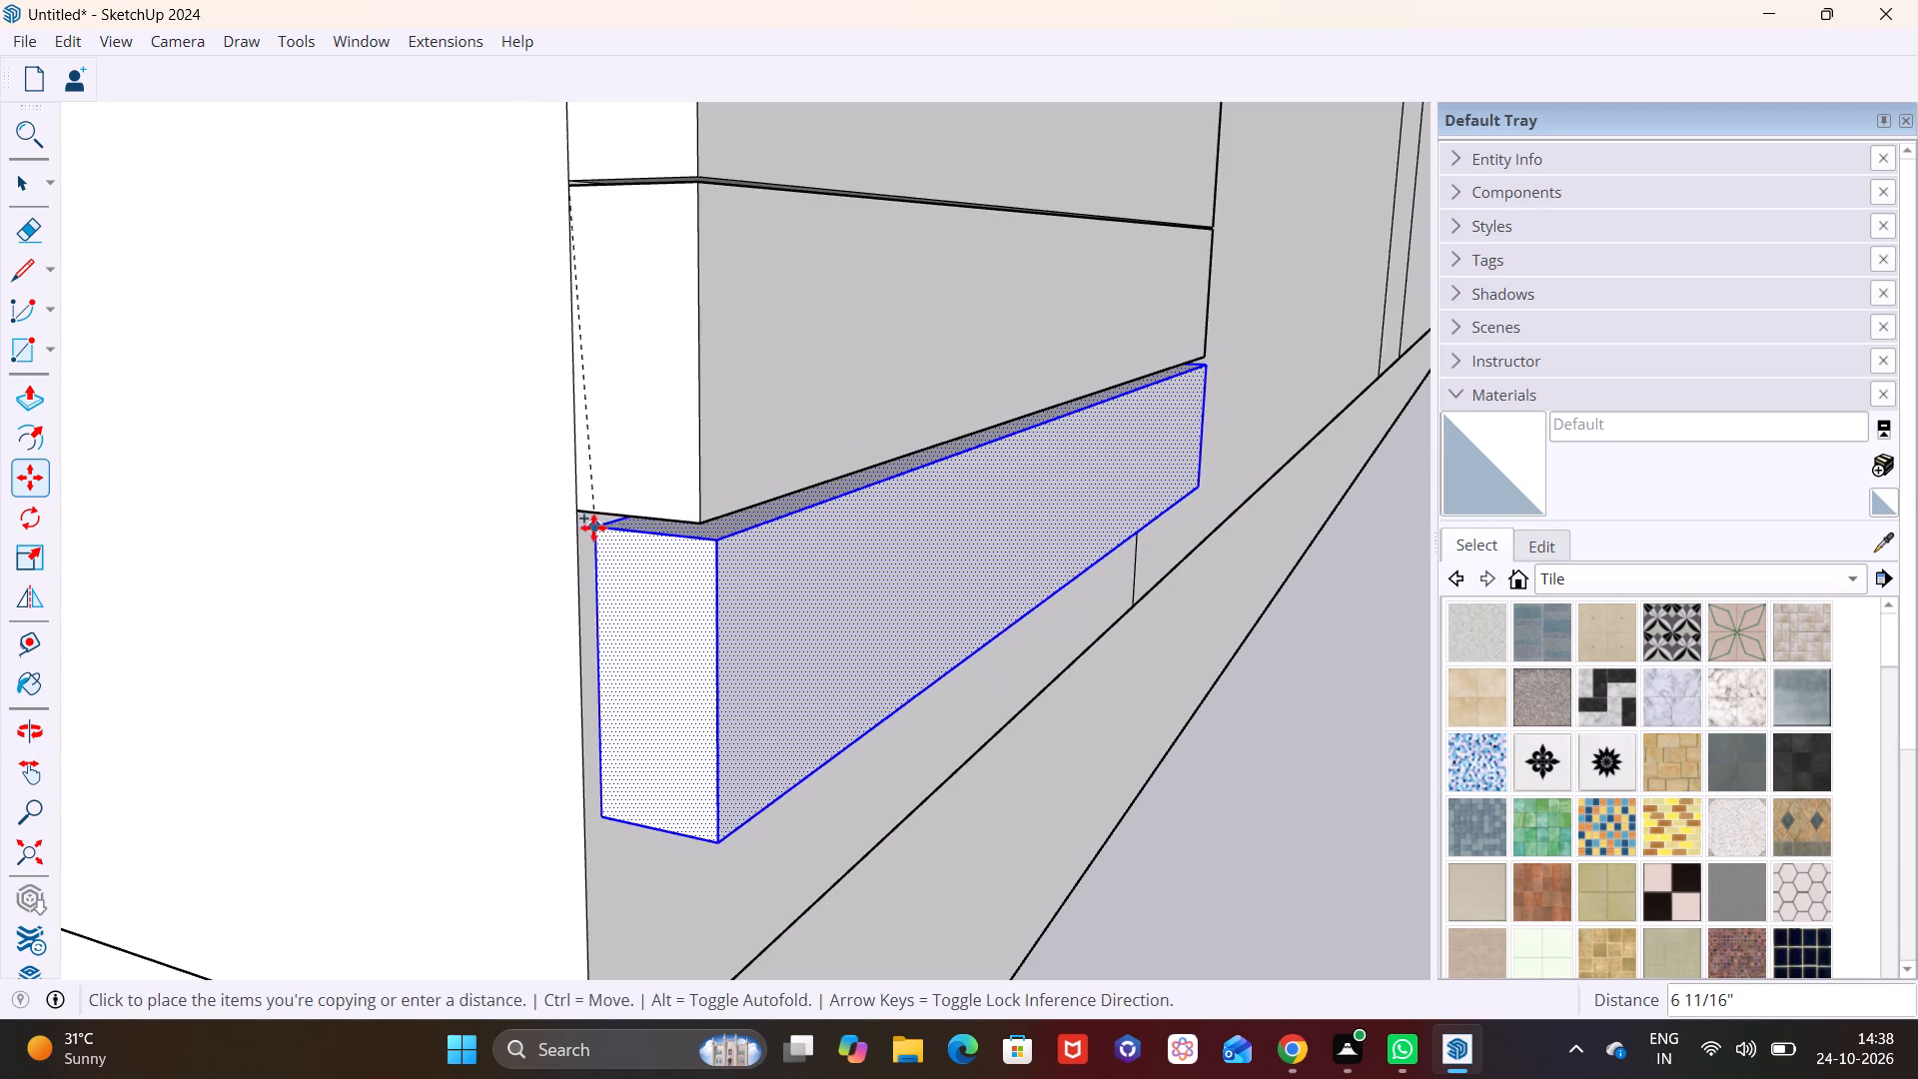
{"action": "left_click", "coordinate": [572, 528]}
Place the last block copy at the panel's foot, just above the base slab, and clear the selection.
{"action": "left_click", "coordinate": [584, 527]}
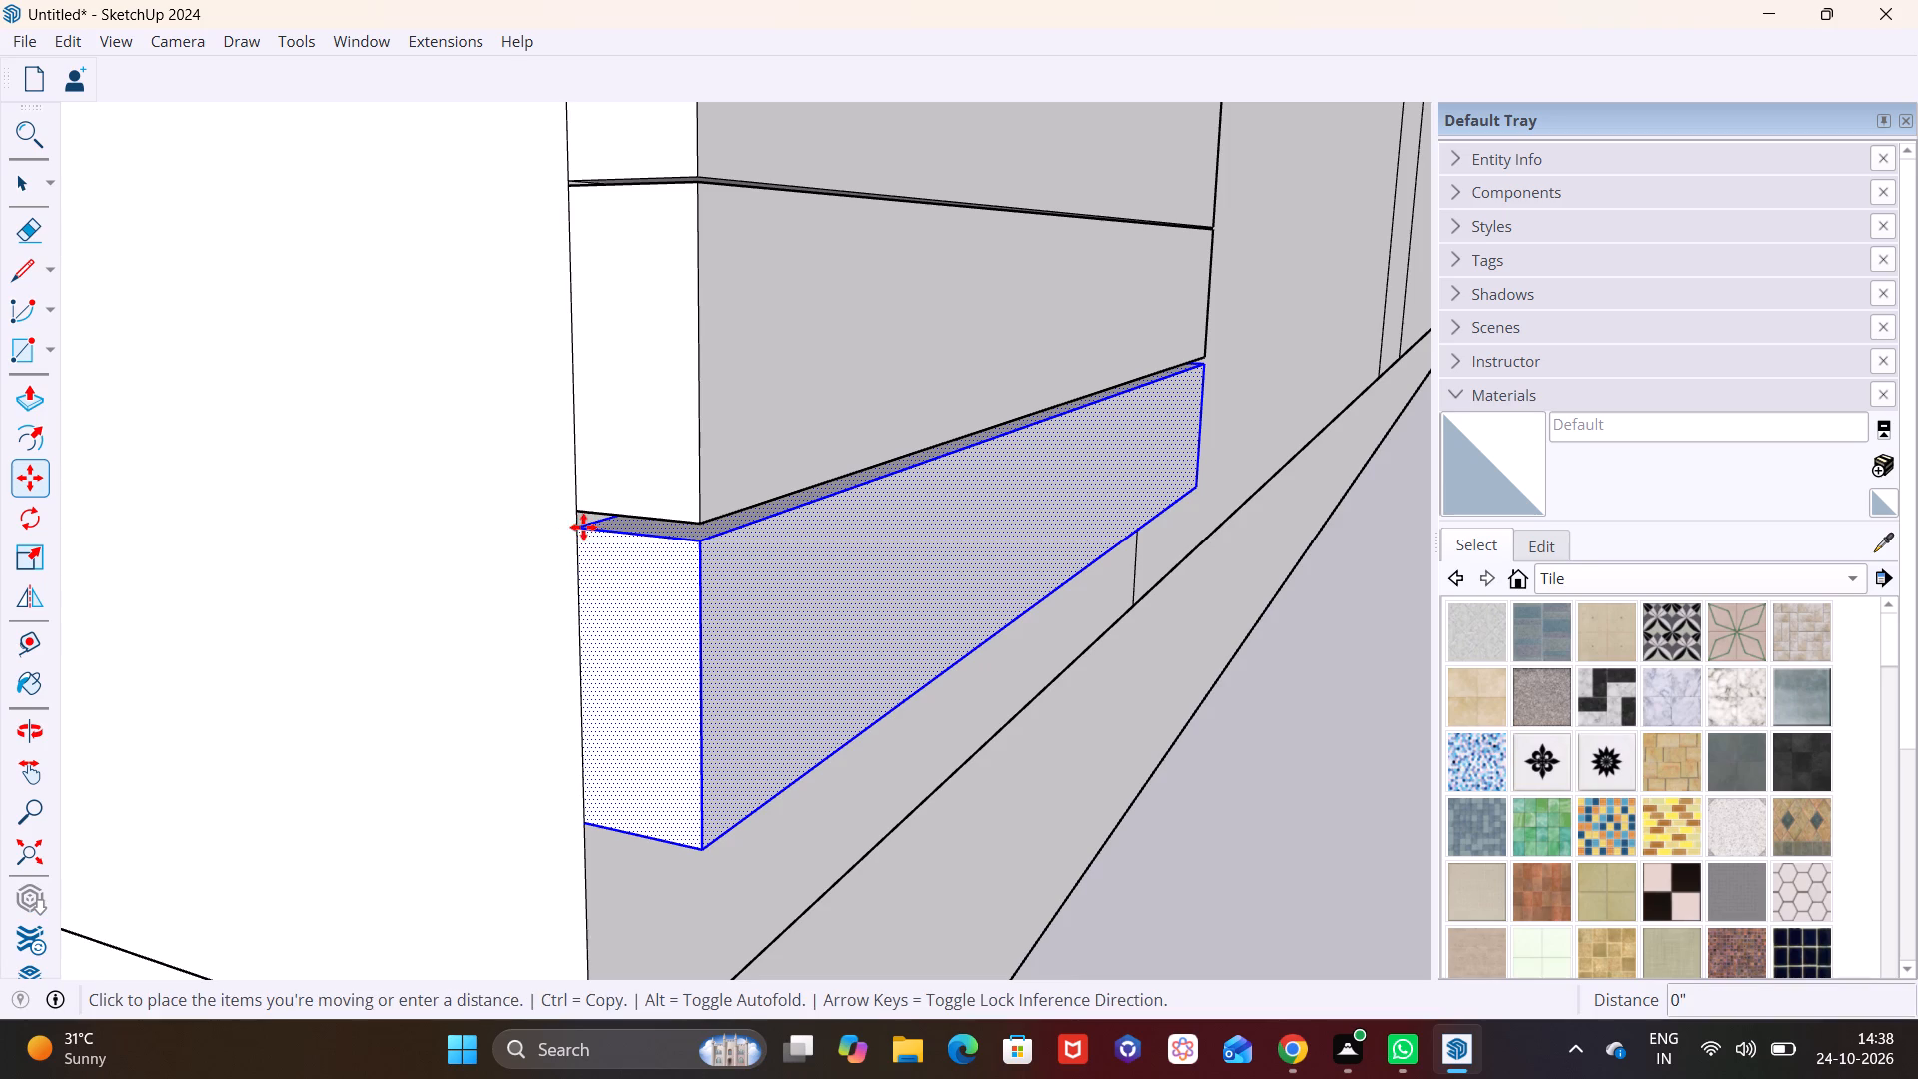
{"action": "scroll", "coordinate": [615, 640], "scroll_direction": "down", "scroll_amount": 4}
{"action": "middle_click_drag", "start_coordinate": [619, 638], "coordinate": [575, 372], "text": "shift"}
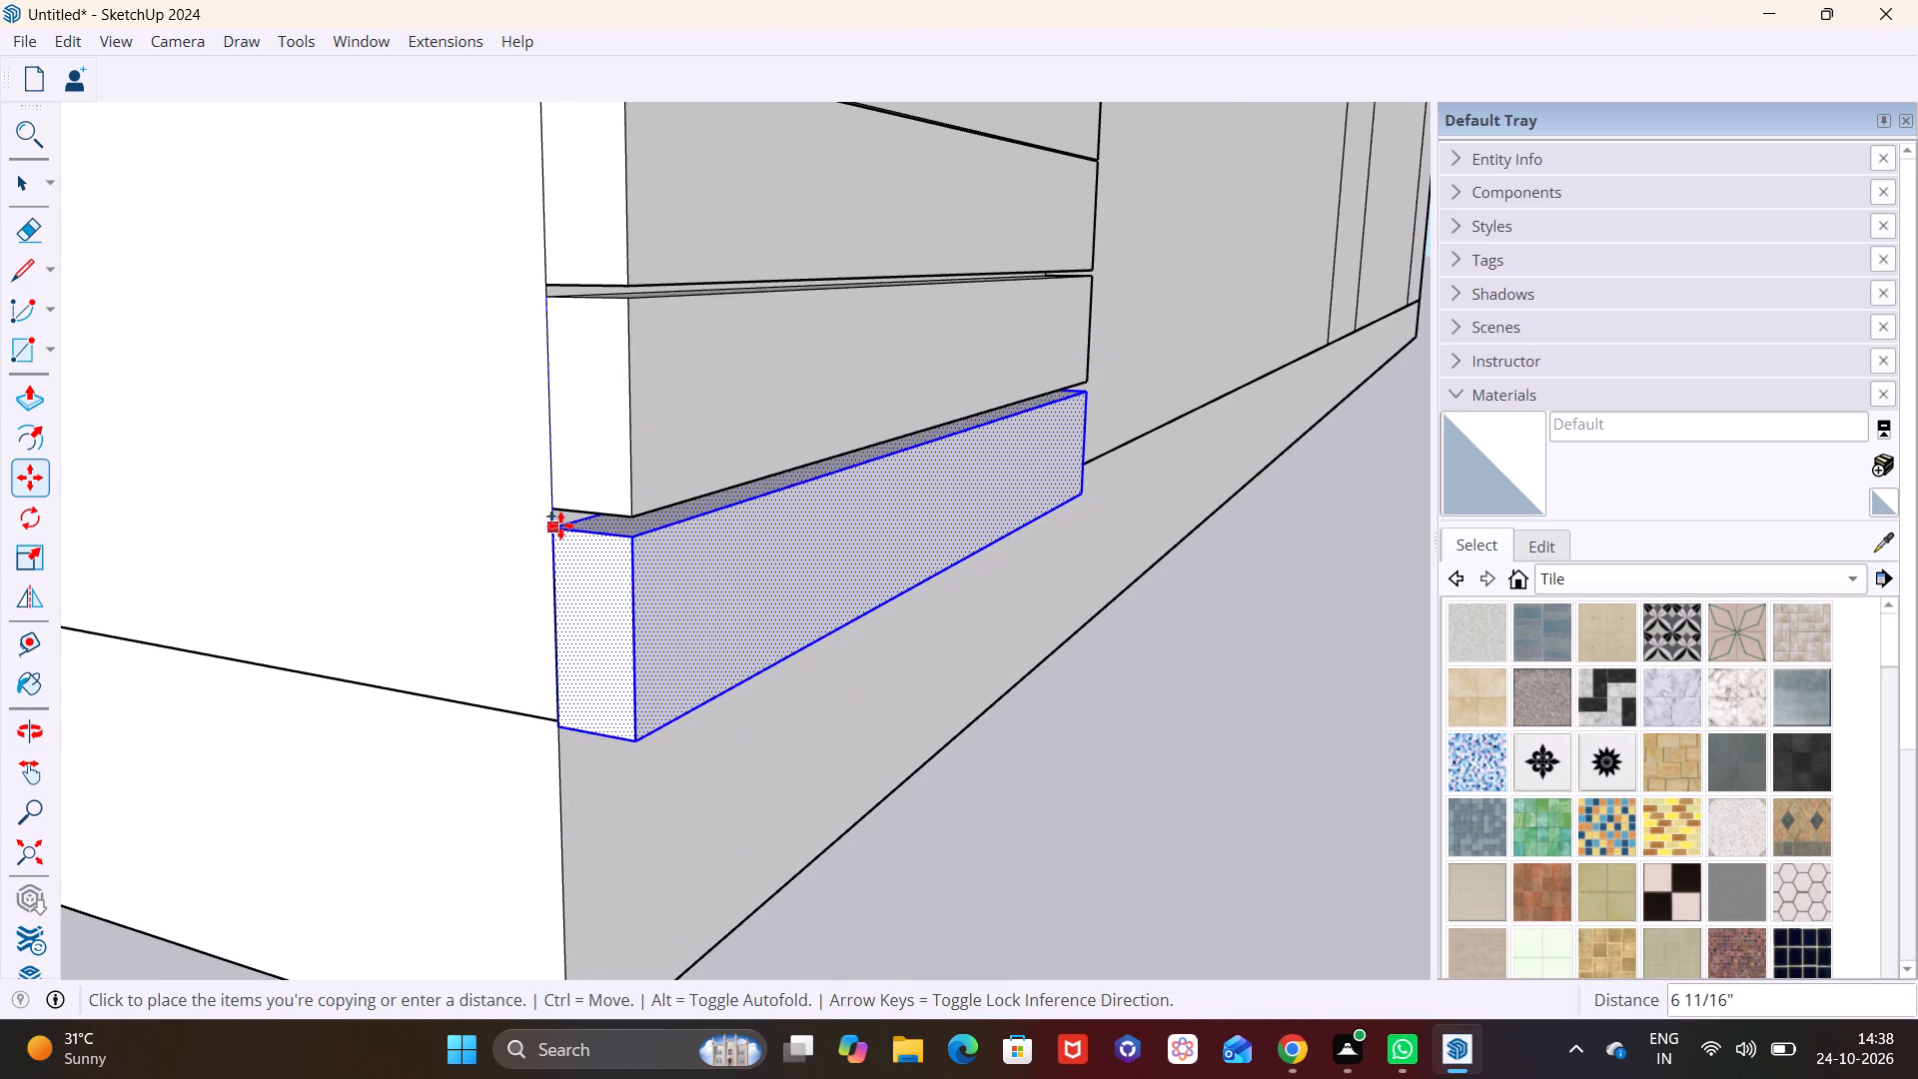
{"action": "left_click", "coordinate": [560, 521]}
{"action": "key", "text": "space"}
{"action": "left_click", "coordinate": [1142, 700]}
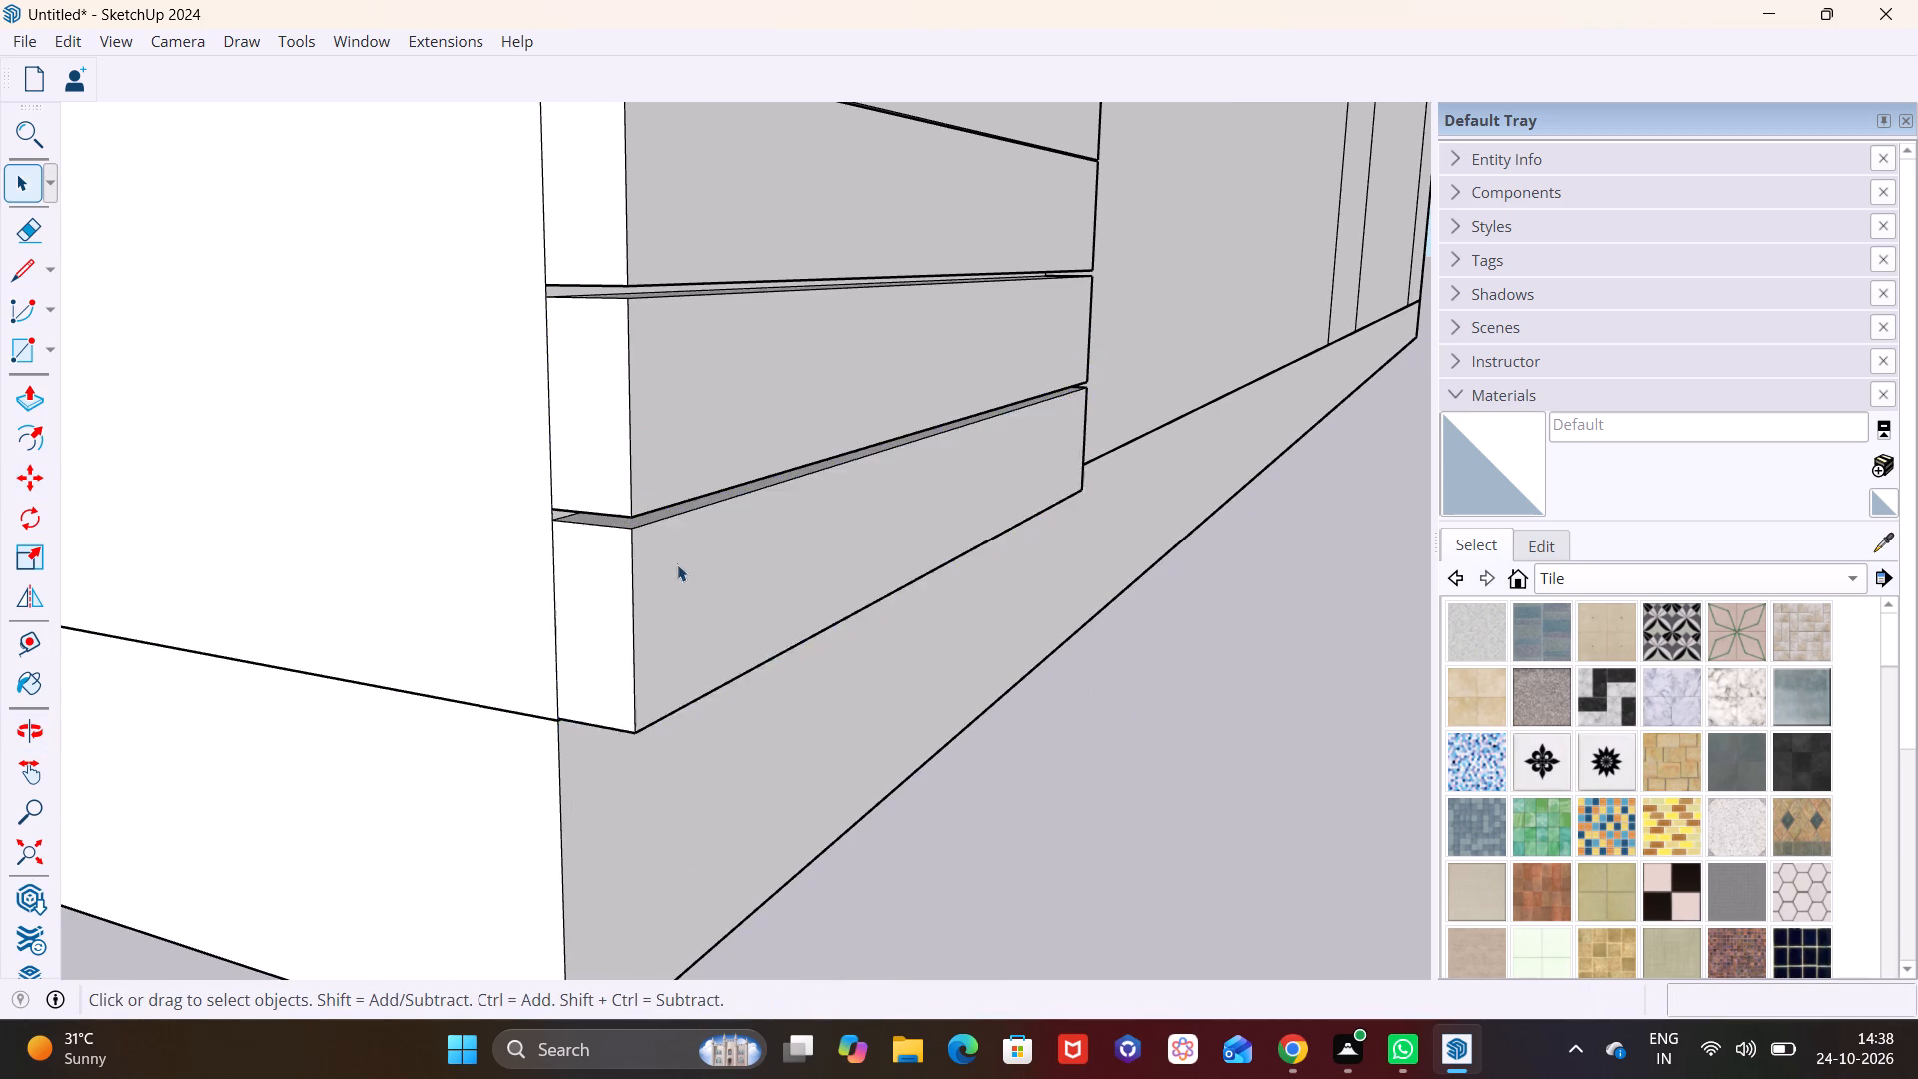
Examine the stacked pilaster blocks from base to top, including the gaps and the upper end beneath the overhang.
{"action": "scroll", "coordinate": [625, 543], "scroll_direction": "down", "scroll_amount": 7}
{"action": "middle_click_drag", "start_coordinate": [580, 484], "coordinate": [116, 331]}
{"action": "scroll", "coordinate": [650, 432], "scroll_direction": "down", "scroll_amount": 13}
{"action": "middle_click_drag", "start_coordinate": [643, 305], "coordinate": [537, 562], "text": "shift"}
{"action": "middle_click_drag", "start_coordinate": [678, 366], "coordinate": [515, 506]}
{"action": "scroll", "coordinate": [594, 357], "scroll_direction": "down", "scroll_amount": 6}
{"action": "middle_click_drag", "start_coordinate": [616, 359], "coordinate": [506, 483], "text": "shift"}
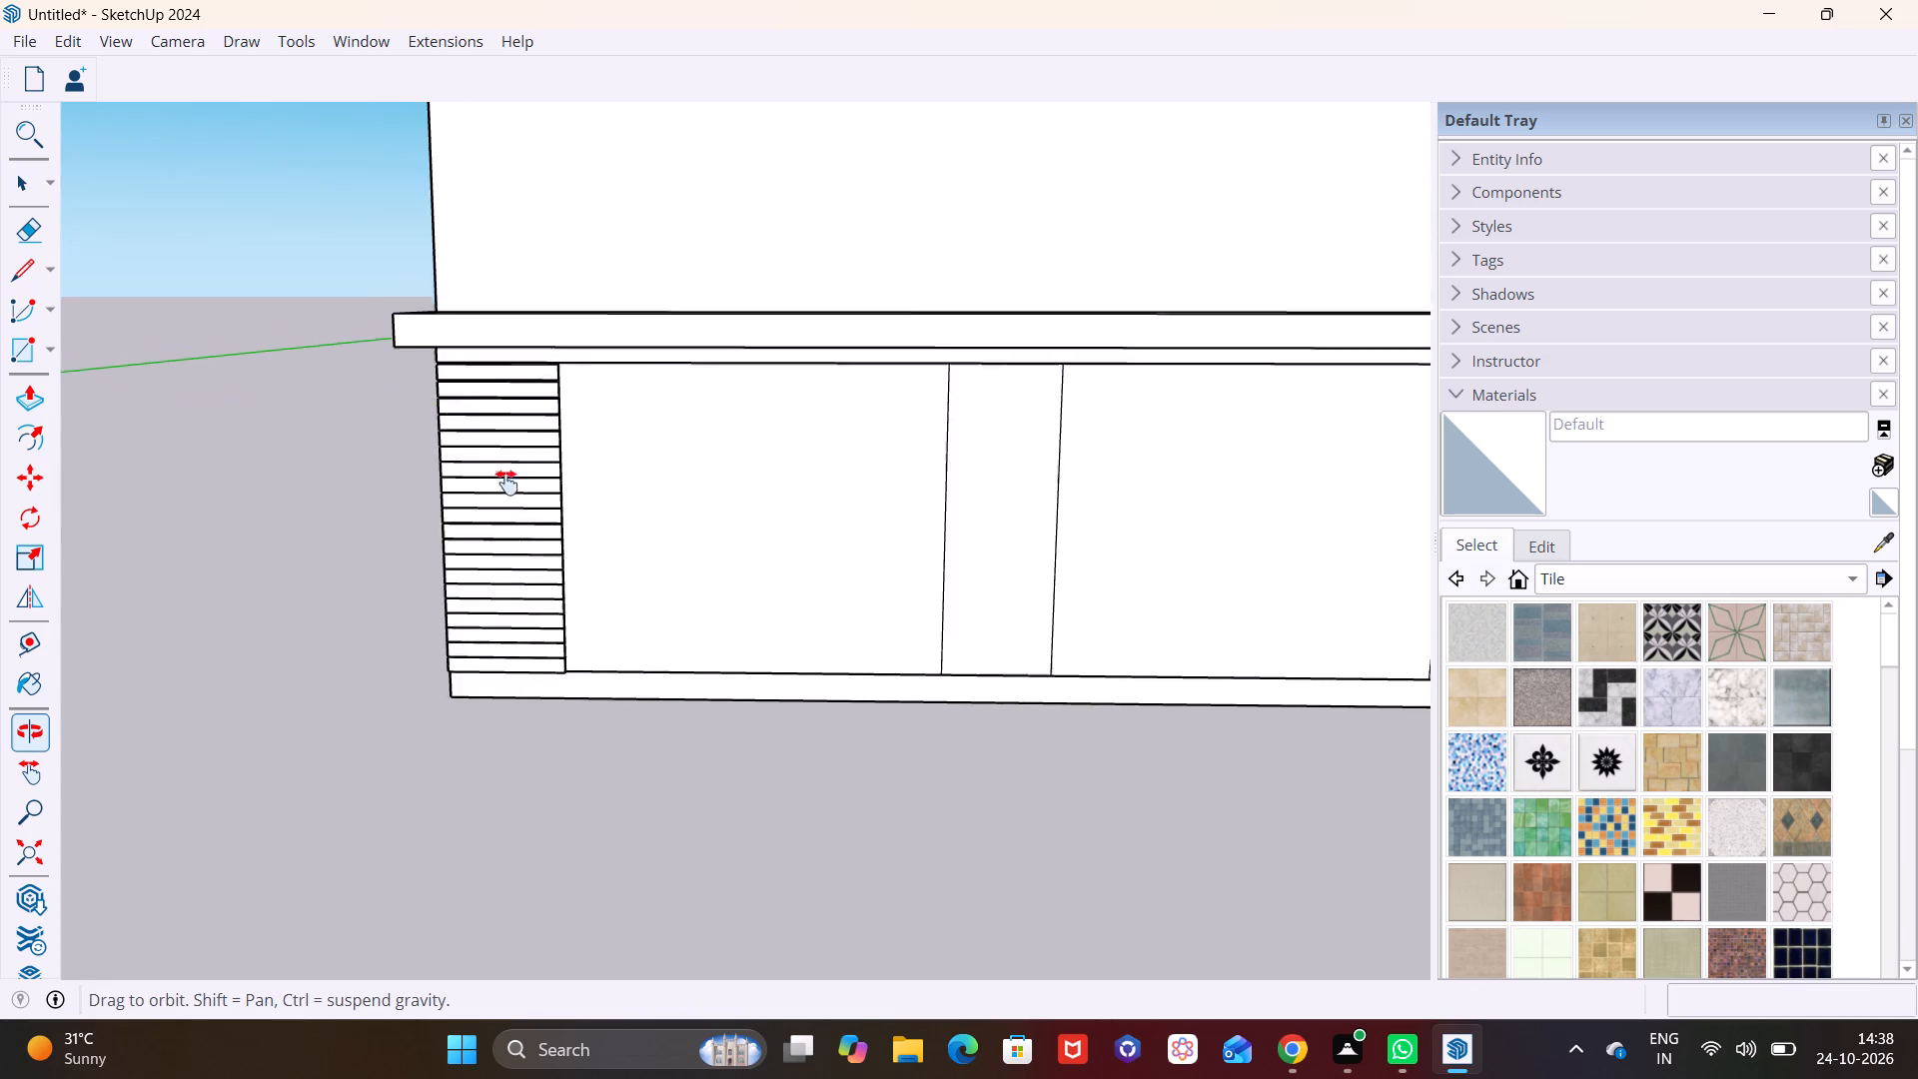
{"action": "middle_click_drag", "start_coordinate": [506, 483], "coordinate": [505, 485], "text": "shift"}
{"action": "scroll", "coordinate": [535, 368], "scroll_direction": "up", "scroll_amount": 8}
{"action": "middle_click_drag", "start_coordinate": [522, 415], "coordinate": [813, 391]}
{"action": "scroll", "coordinate": [547, 405], "scroll_direction": "up", "scroll_amount": 3}
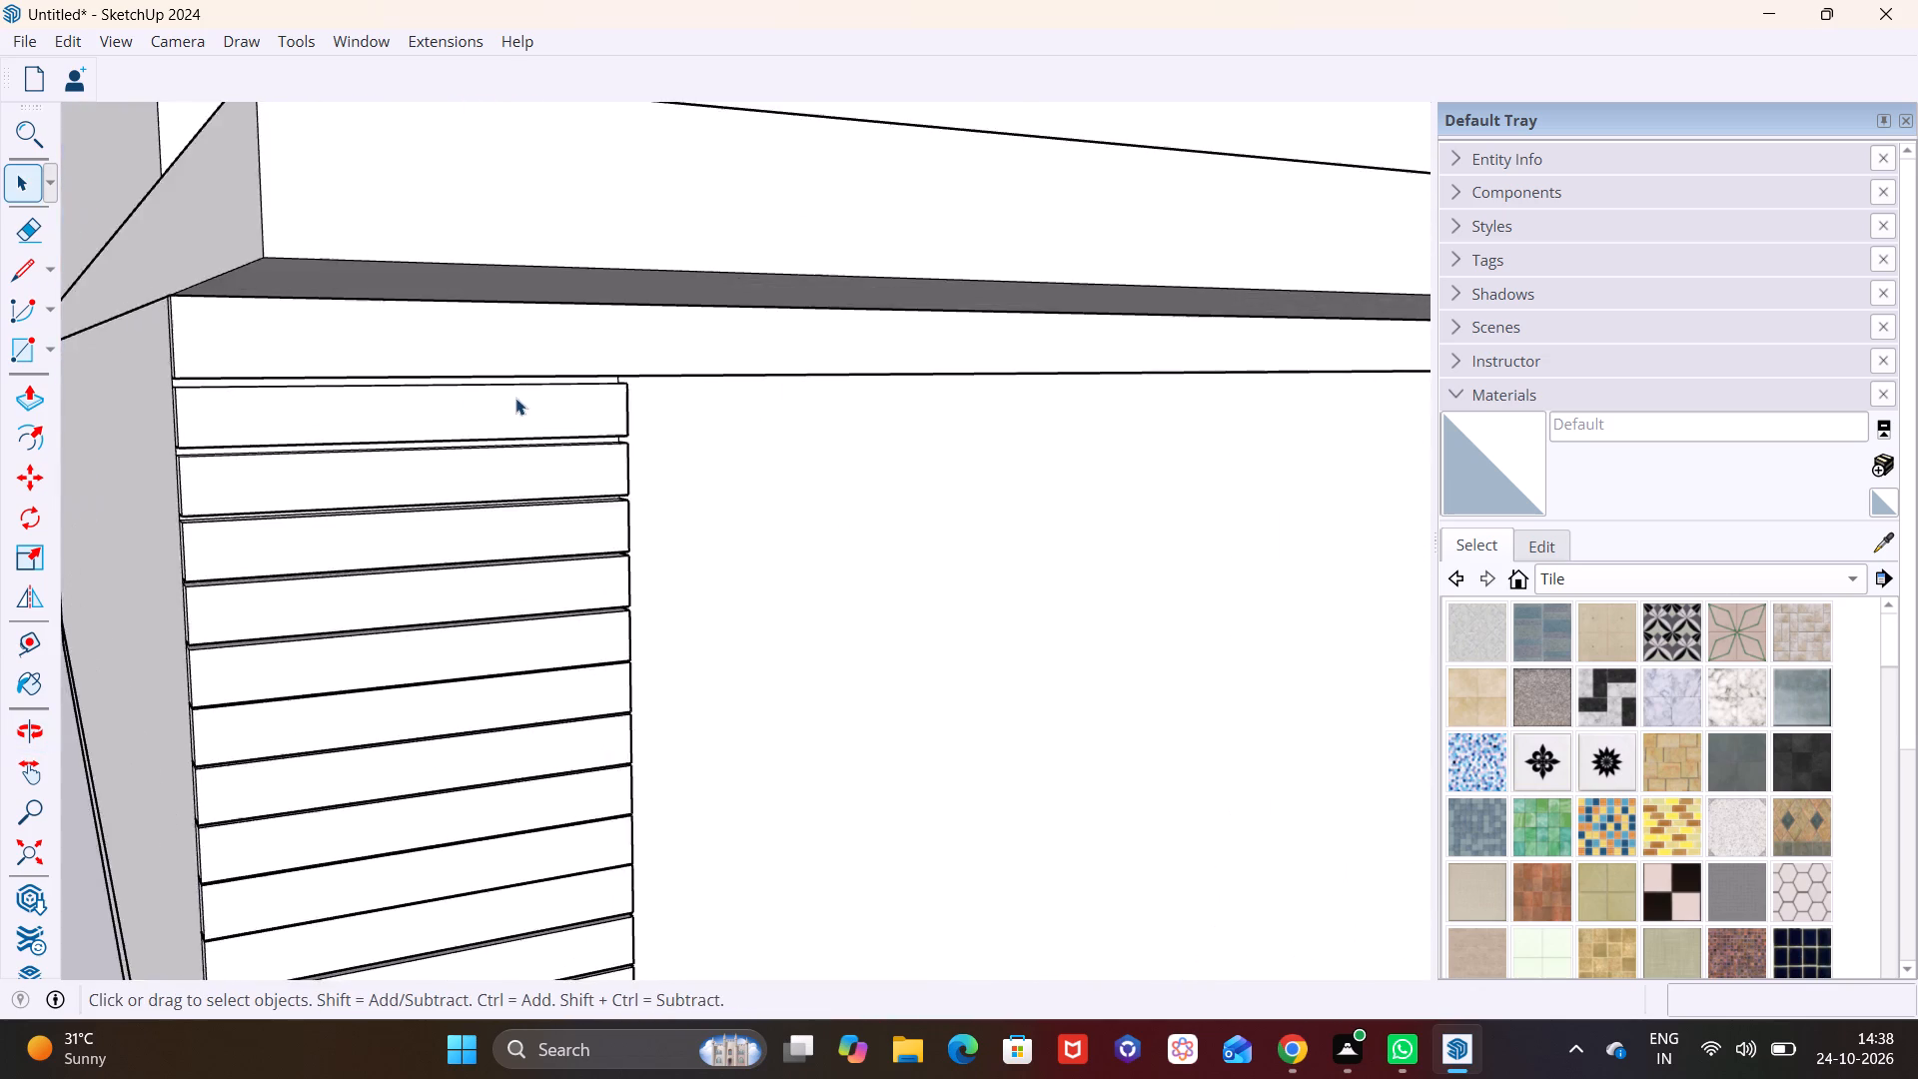
{"action": "scroll", "coordinate": [515, 398], "scroll_direction": "up", "scroll_amount": 4}
{"action": "middle_click_drag", "start_coordinate": [419, 404], "coordinate": [595, 409]}
{"action": "middle_click_drag", "start_coordinate": [333, 399], "coordinate": [712, 354], "text": "shift"}
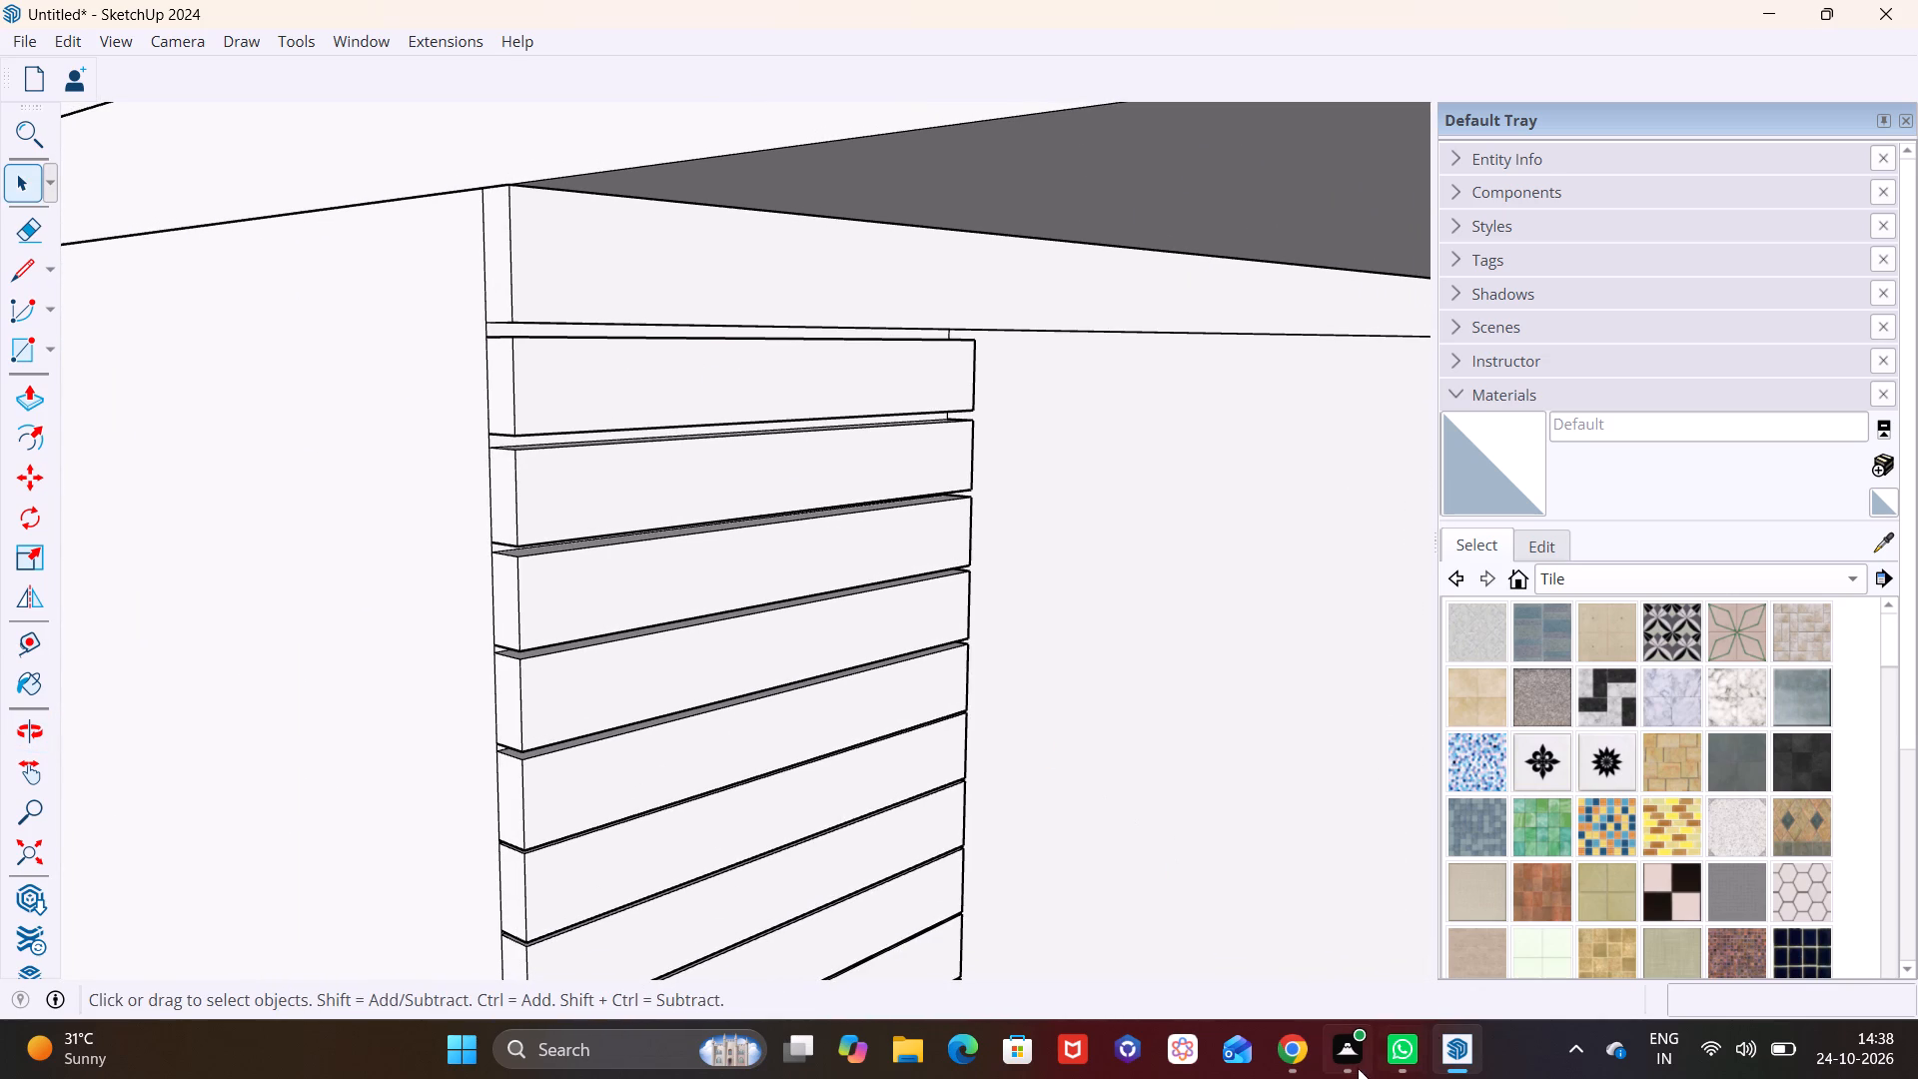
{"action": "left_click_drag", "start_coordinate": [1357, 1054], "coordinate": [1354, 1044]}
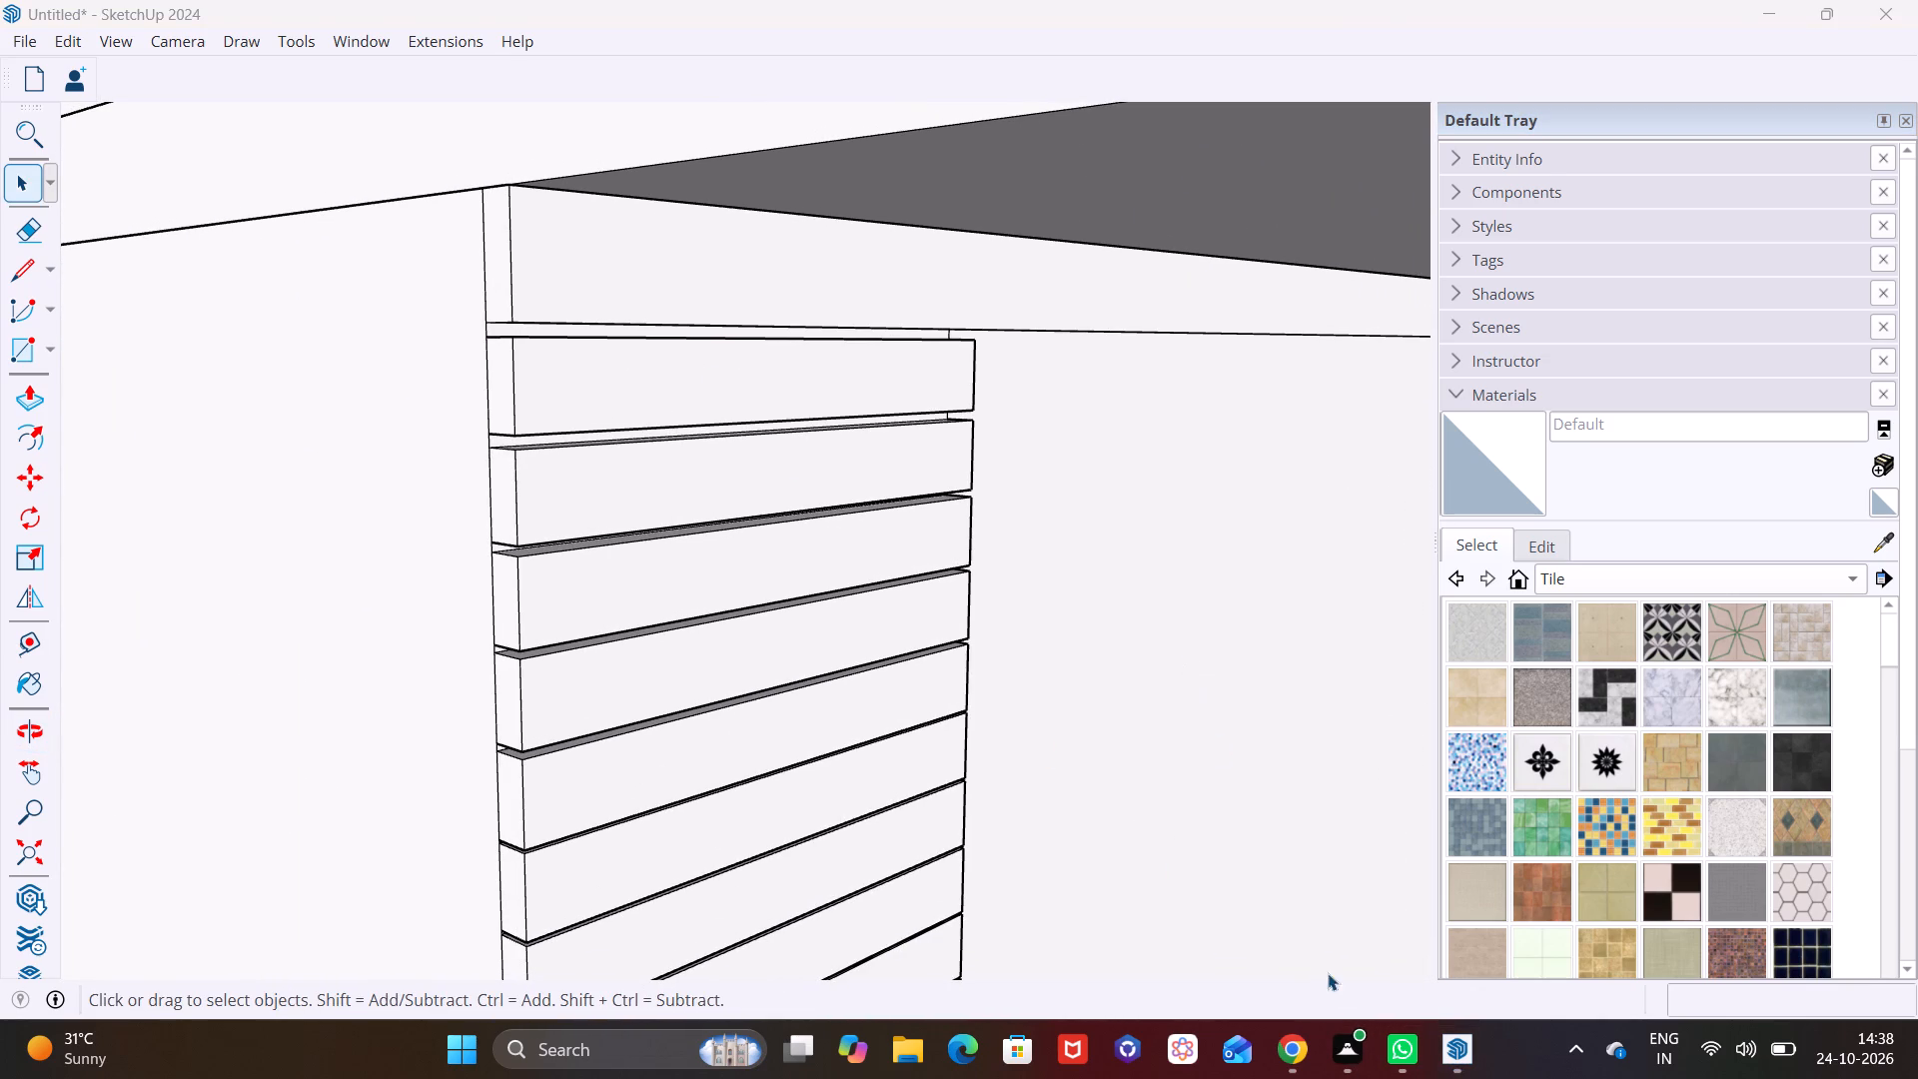
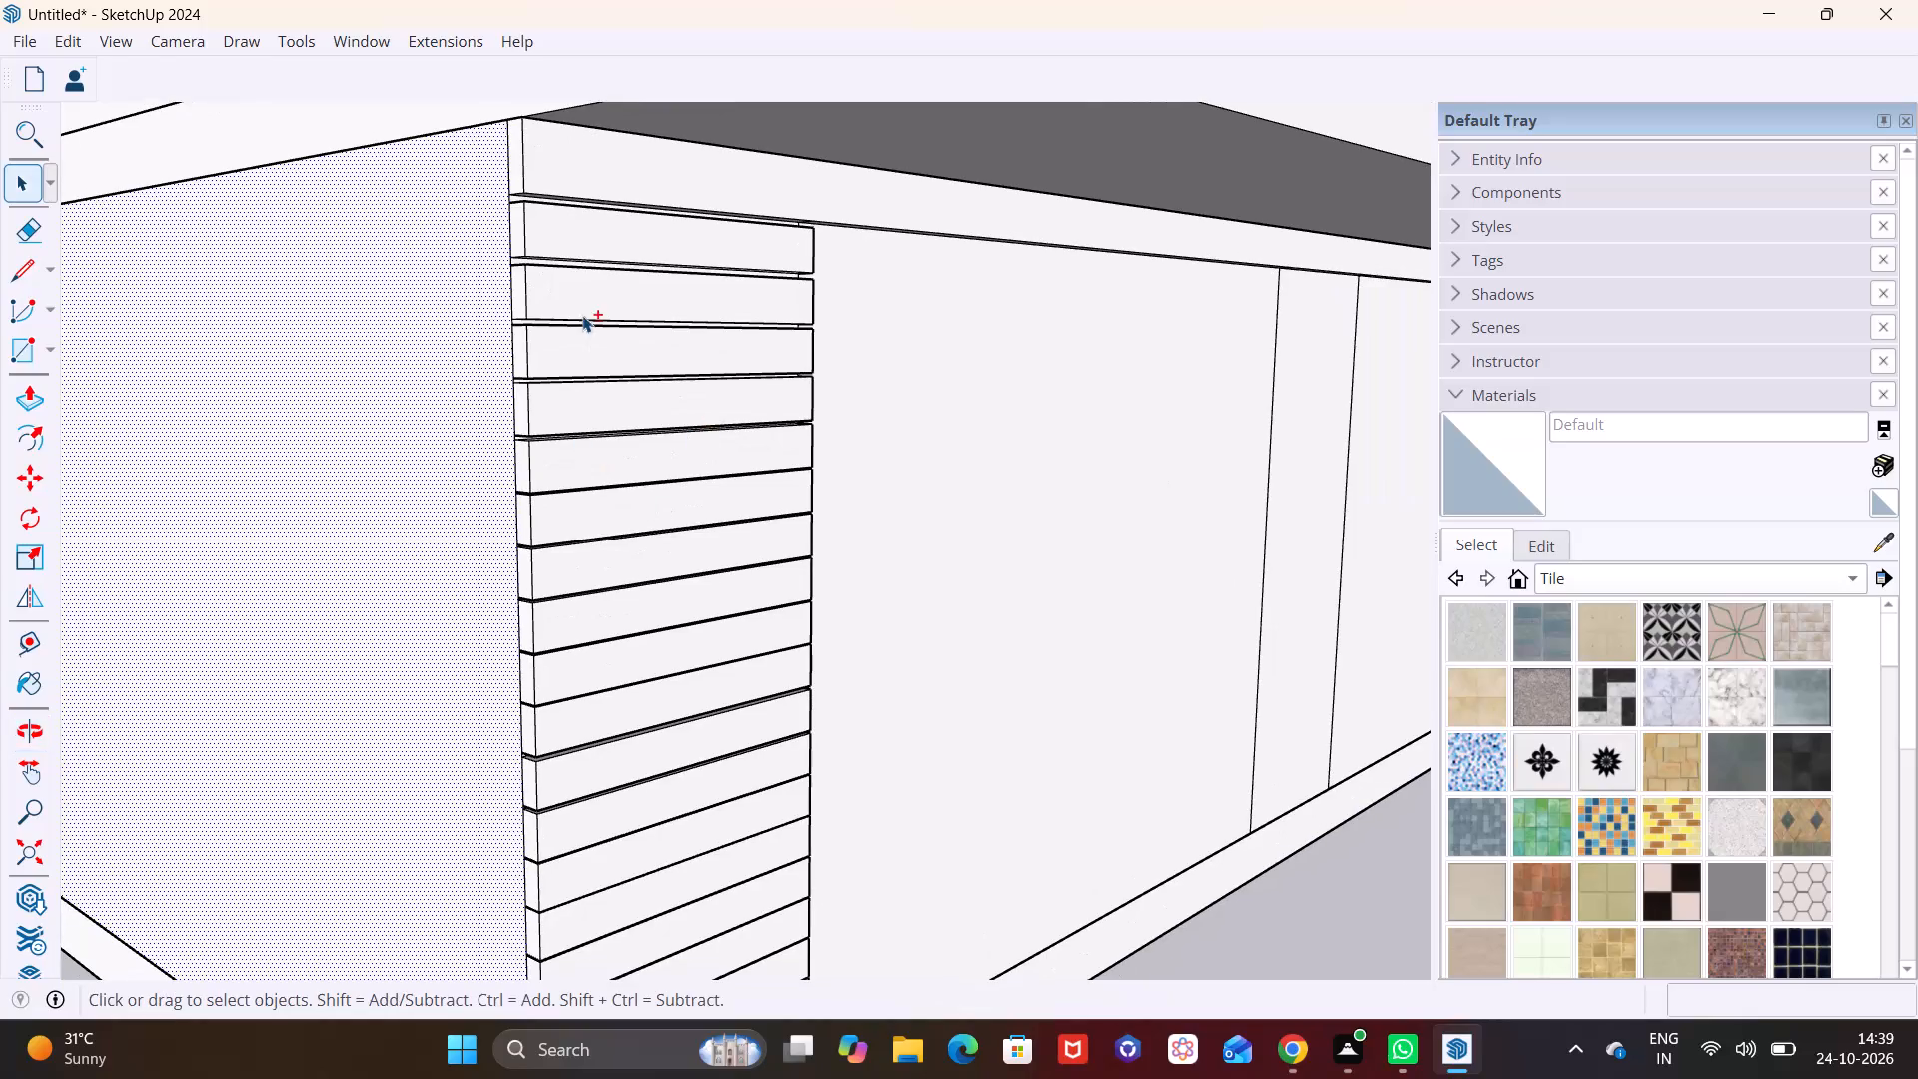
Copy the top block of the corner pilaster about 17' 6 5/8" along the wall to the head of the middle panel.
{"action": "middle_click_drag", "start_coordinate": [582, 315], "coordinate": [529, 515], "text": "shift"}
{"action": "scroll", "coordinate": [524, 449], "scroll_direction": "up", "scroll_amount": 7}
{"action": "middle_click", "coordinate": [479, 441]}
{"action": "double_click", "coordinate": [478, 440]}
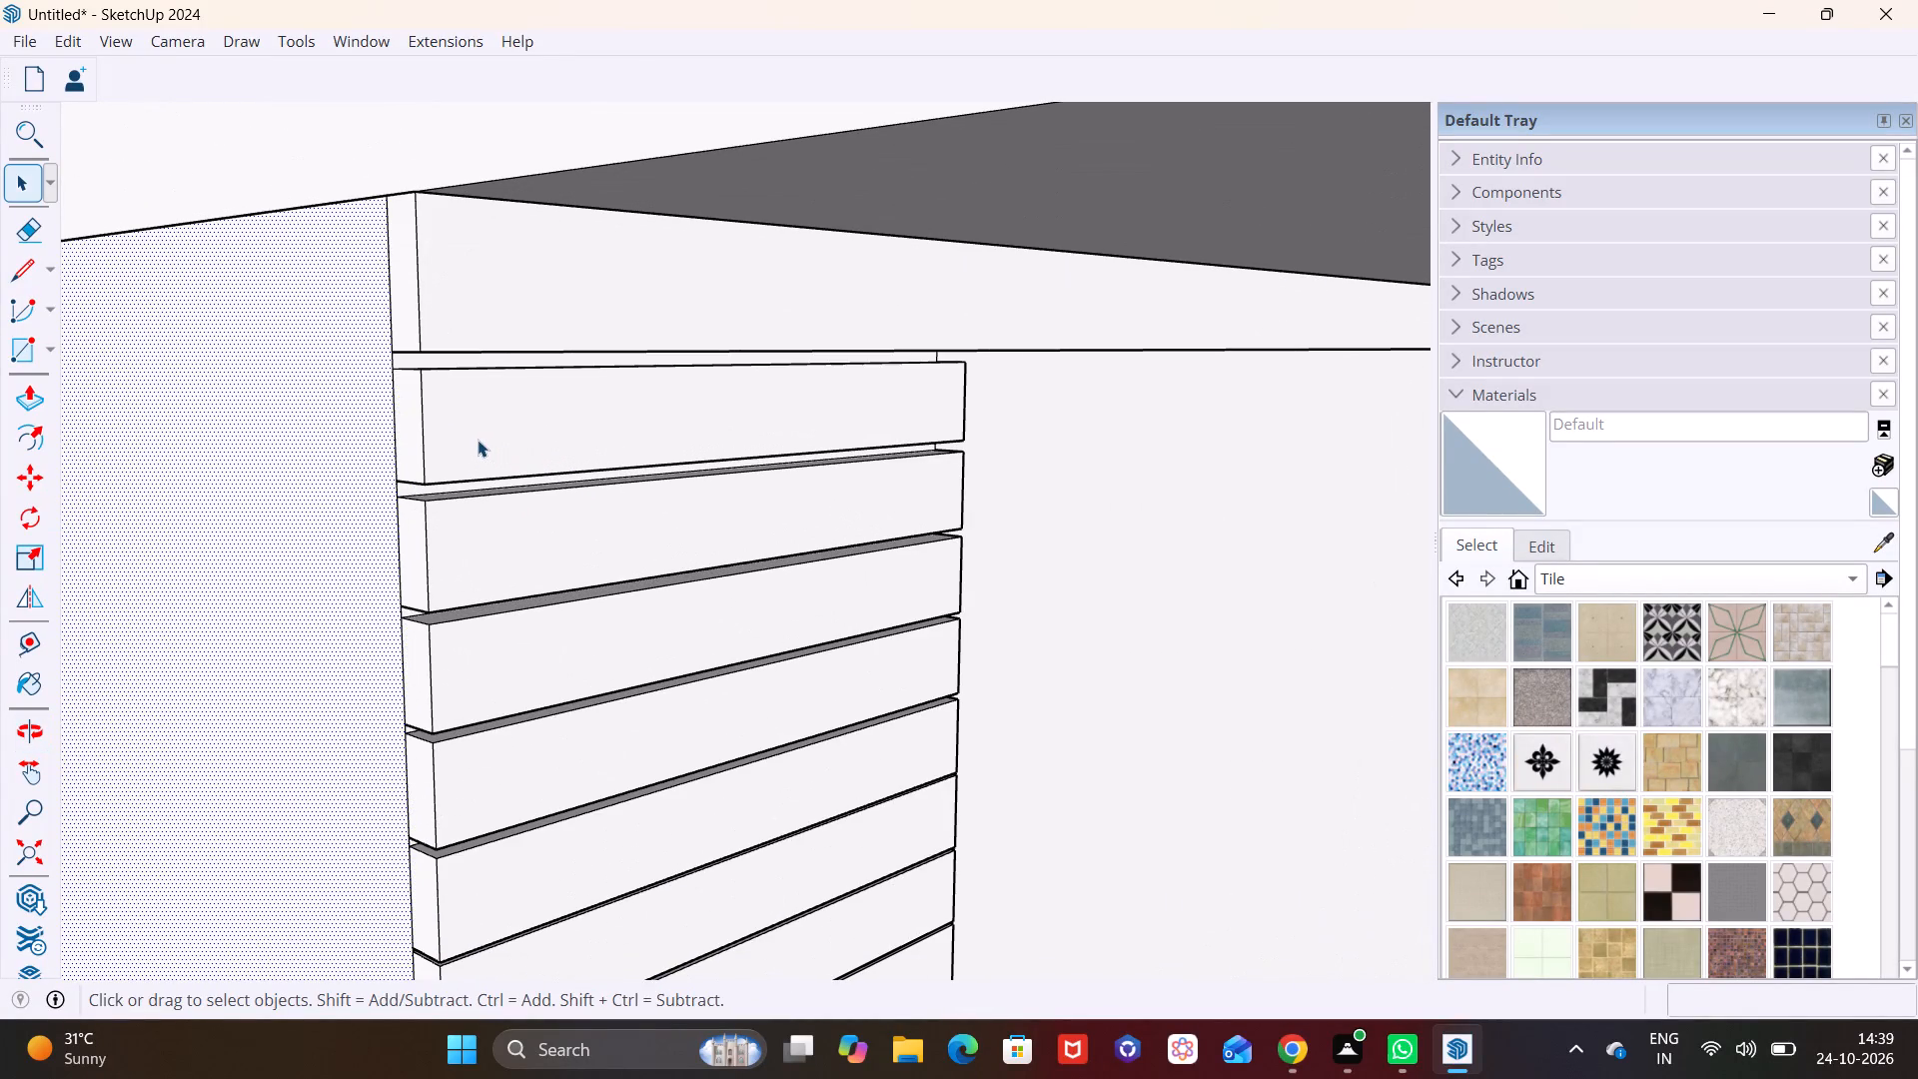
{"action": "double_click", "coordinate": [410, 441], "text": "ctrl"}
{"action": "middle_click_drag", "start_coordinate": [447, 467], "coordinate": [457, 357]}
{"action": "scroll", "coordinate": [433, 378], "scroll_direction": "up", "scroll_amount": 5}
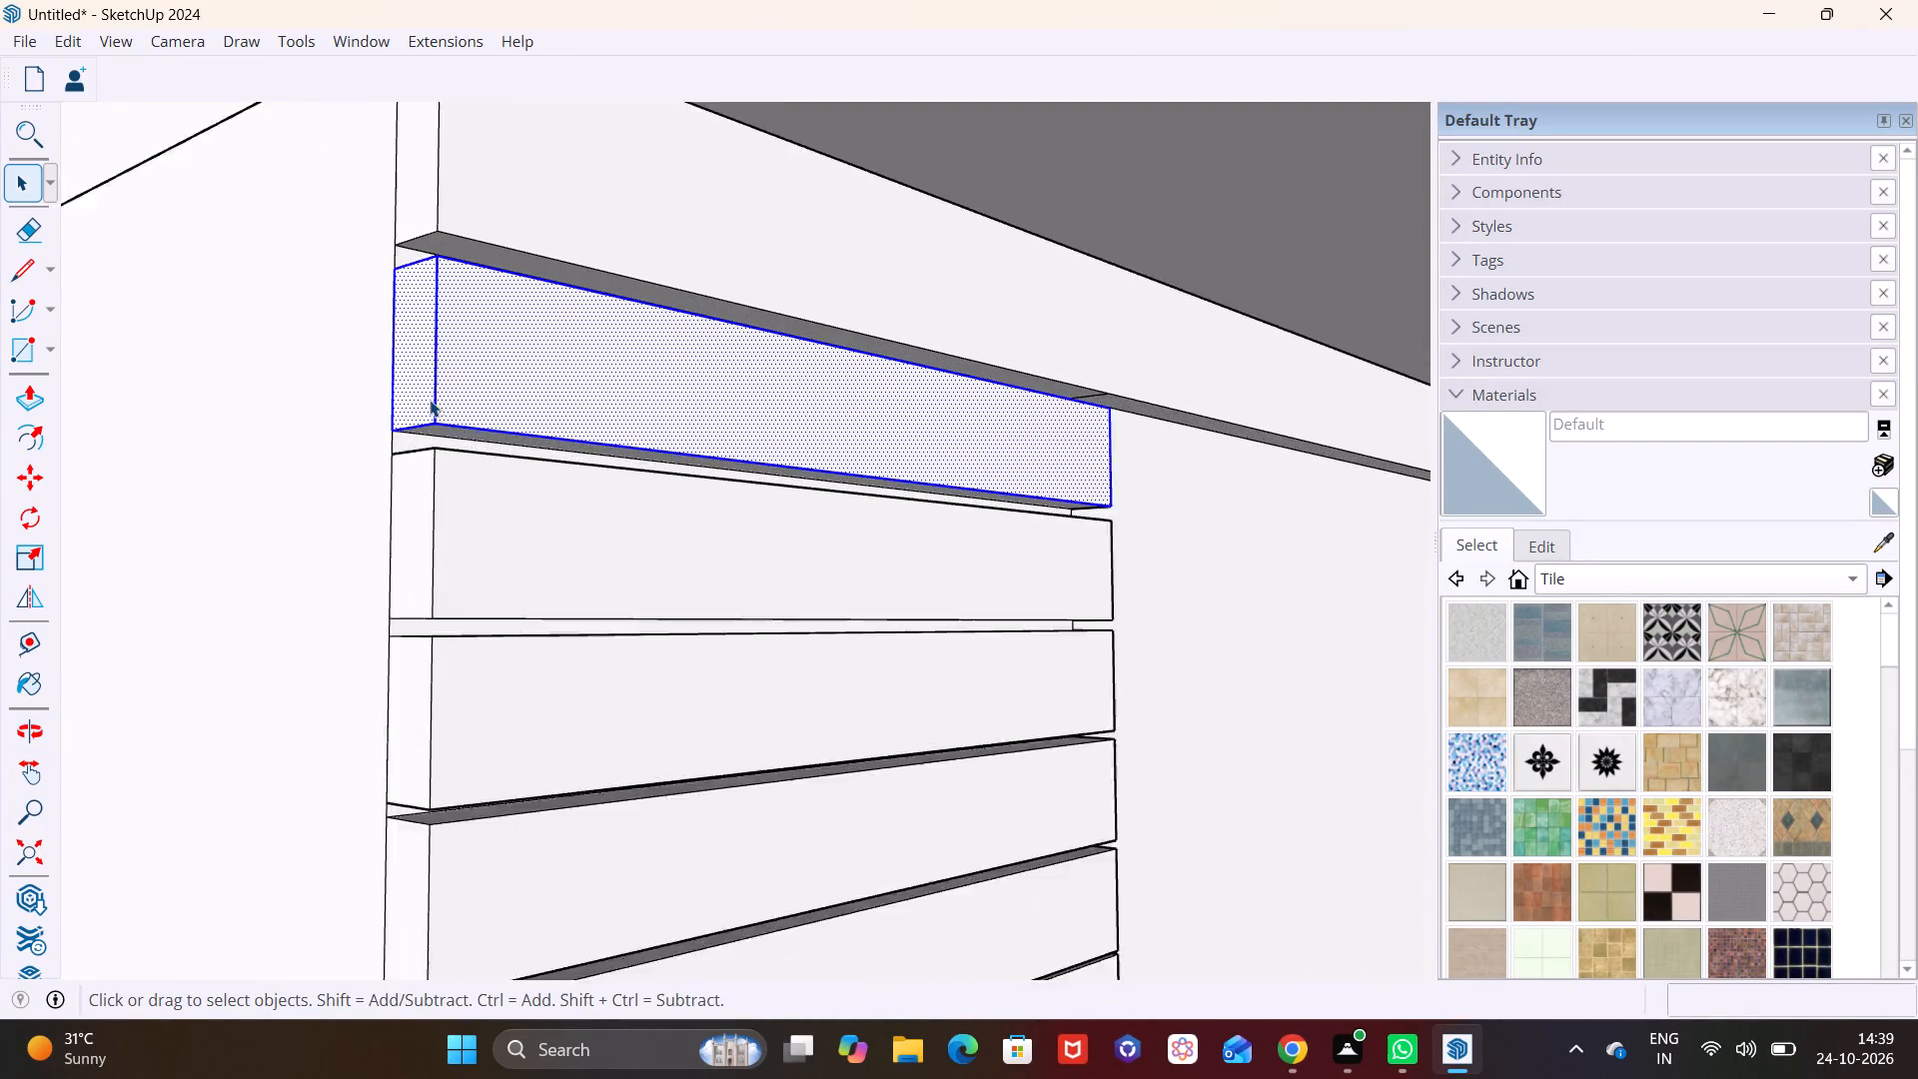
{"action": "scroll", "coordinate": [430, 400], "scroll_direction": "up", "scroll_amount": 3}
{"action": "double_click", "coordinate": [454, 446], "text": "ctrl"}
{"action": "scroll", "coordinate": [494, 381], "scroll_direction": "down", "scroll_amount": 3}
{"action": "middle_click_drag", "start_coordinate": [510, 336], "coordinate": [491, 442]}
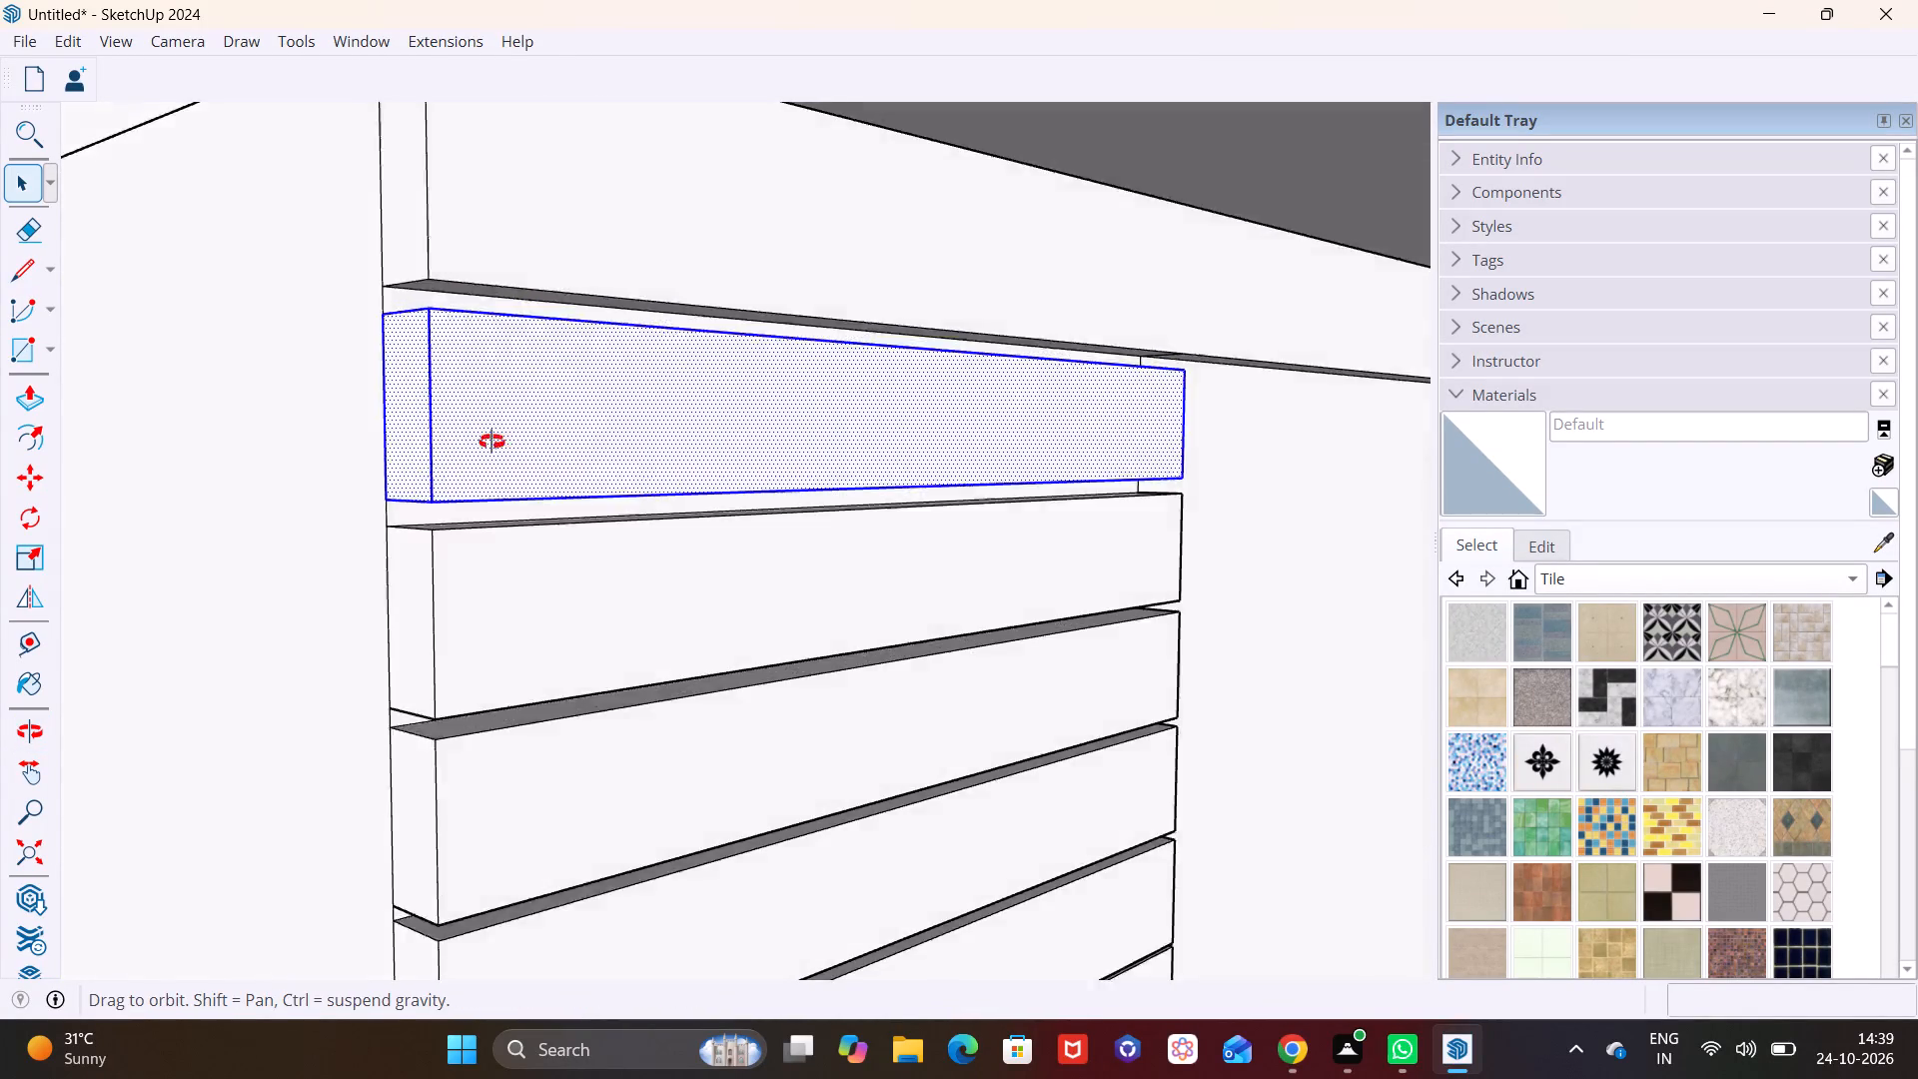
{"action": "middle_click_drag", "start_coordinate": [491, 442], "coordinate": [483, 495]}
{"action": "scroll", "coordinate": [455, 415], "scroll_direction": "up", "scroll_amount": 6}
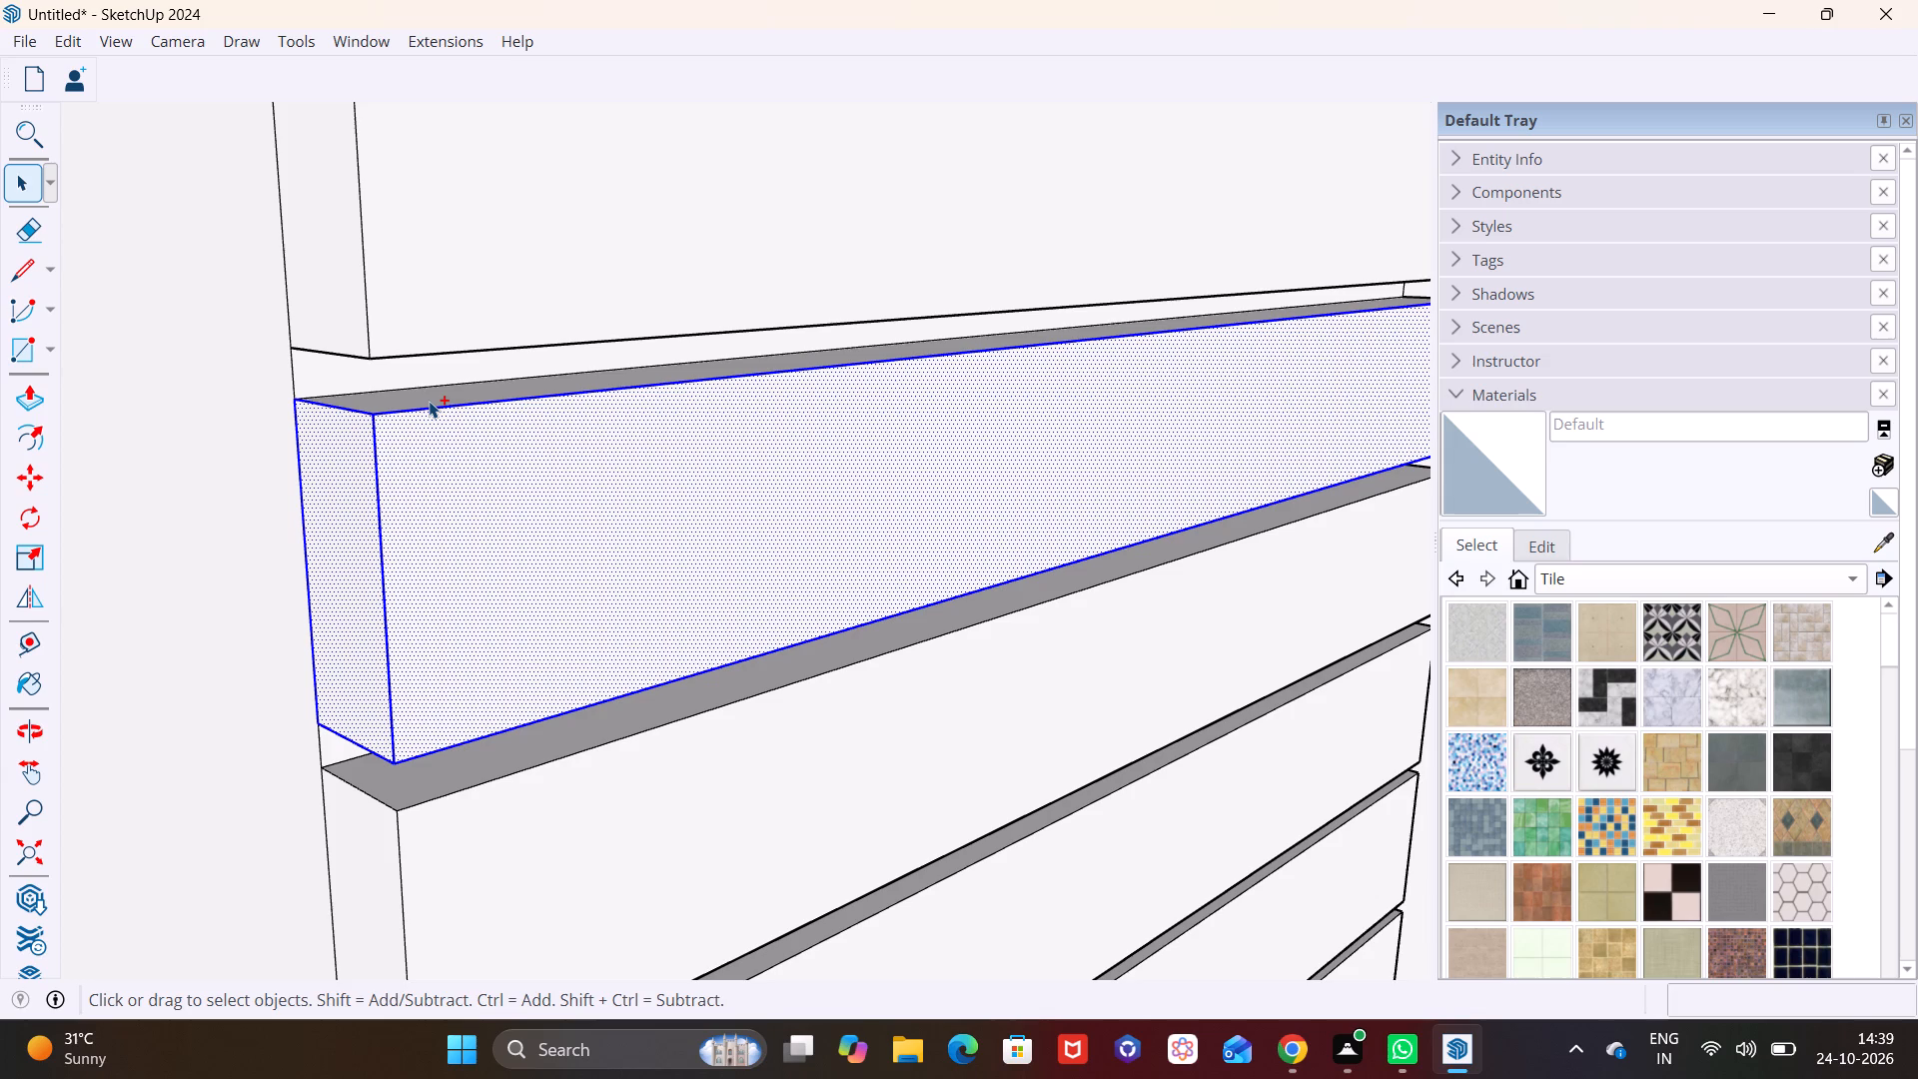
{"action": "double_click", "coordinate": [429, 401], "text": "ctrl"}
{"action": "scroll", "coordinate": [461, 401], "scroll_direction": "down", "scroll_amount": 12}
{"action": "middle_click_drag", "start_coordinate": [1028, 469], "coordinate": [759, 496]}
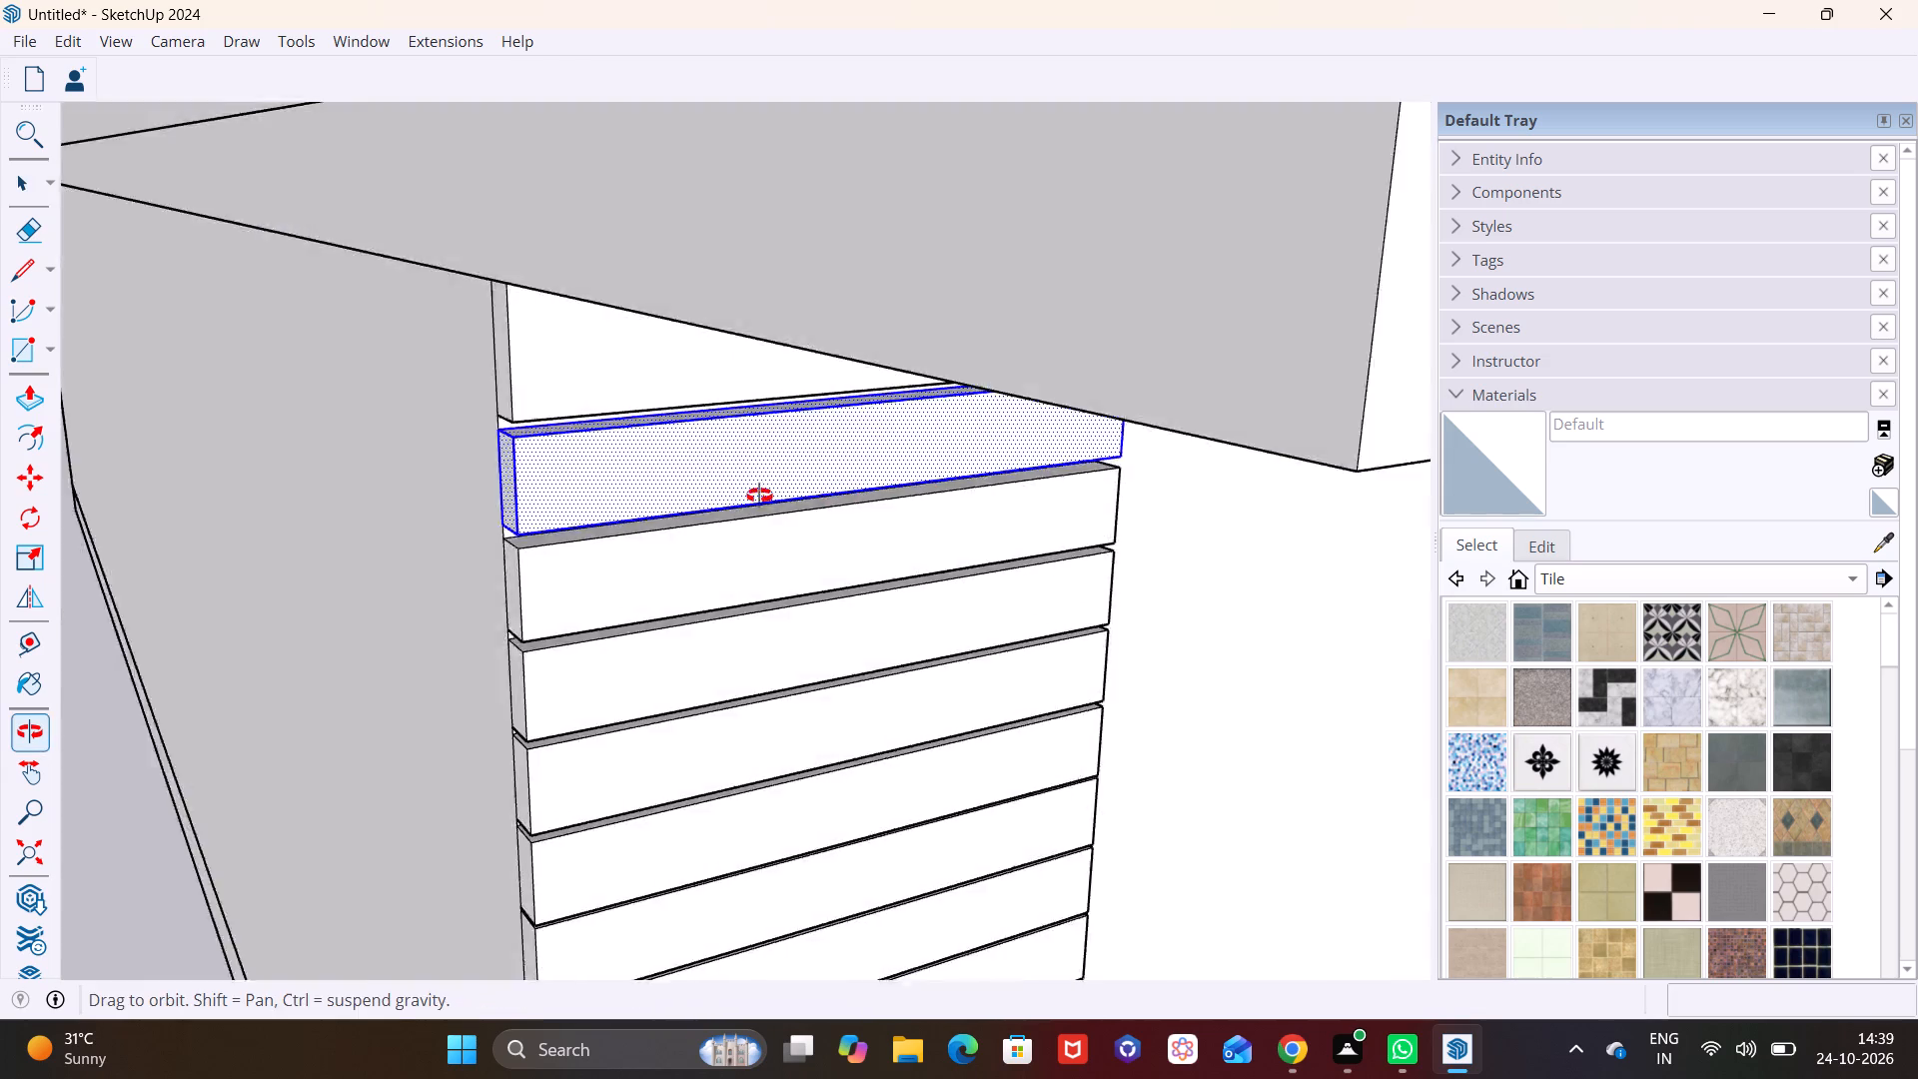
{"action": "middle_click_drag", "start_coordinate": [759, 496], "coordinate": [452, 474]}
{"action": "middle_click_drag", "start_coordinate": [1122, 502], "coordinate": [894, 501]}
{"action": "middle_click_drag", "start_coordinate": [1108, 539], "coordinate": [1082, 467]}
{"action": "scroll", "coordinate": [1117, 612], "scroll_direction": "up", "scroll_amount": 3}
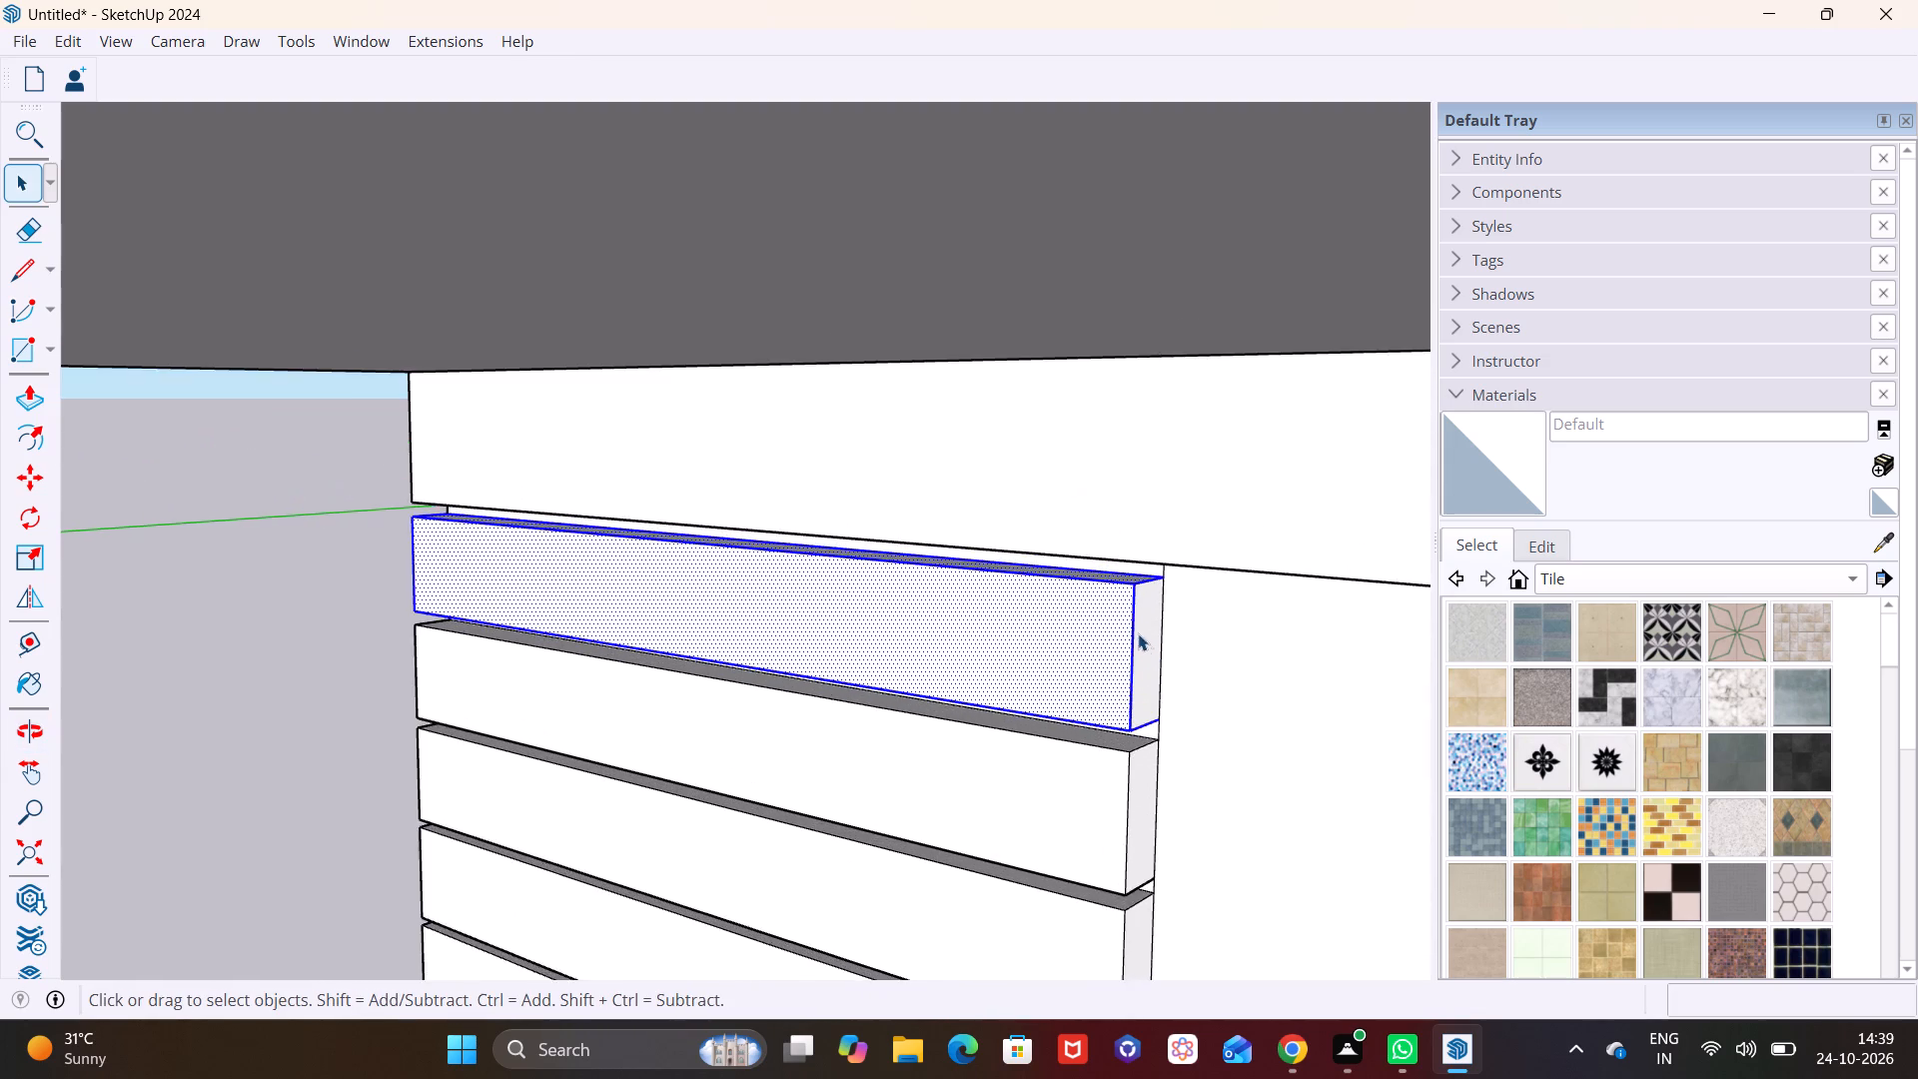
{"action": "scroll", "coordinate": [1138, 633], "scroll_direction": "up", "scroll_amount": 2}
{"action": "double_click", "coordinate": [1145, 646], "text": "ctrl"}
{"action": "scroll", "coordinate": [652, 504], "scroll_direction": "down", "scroll_amount": 13}
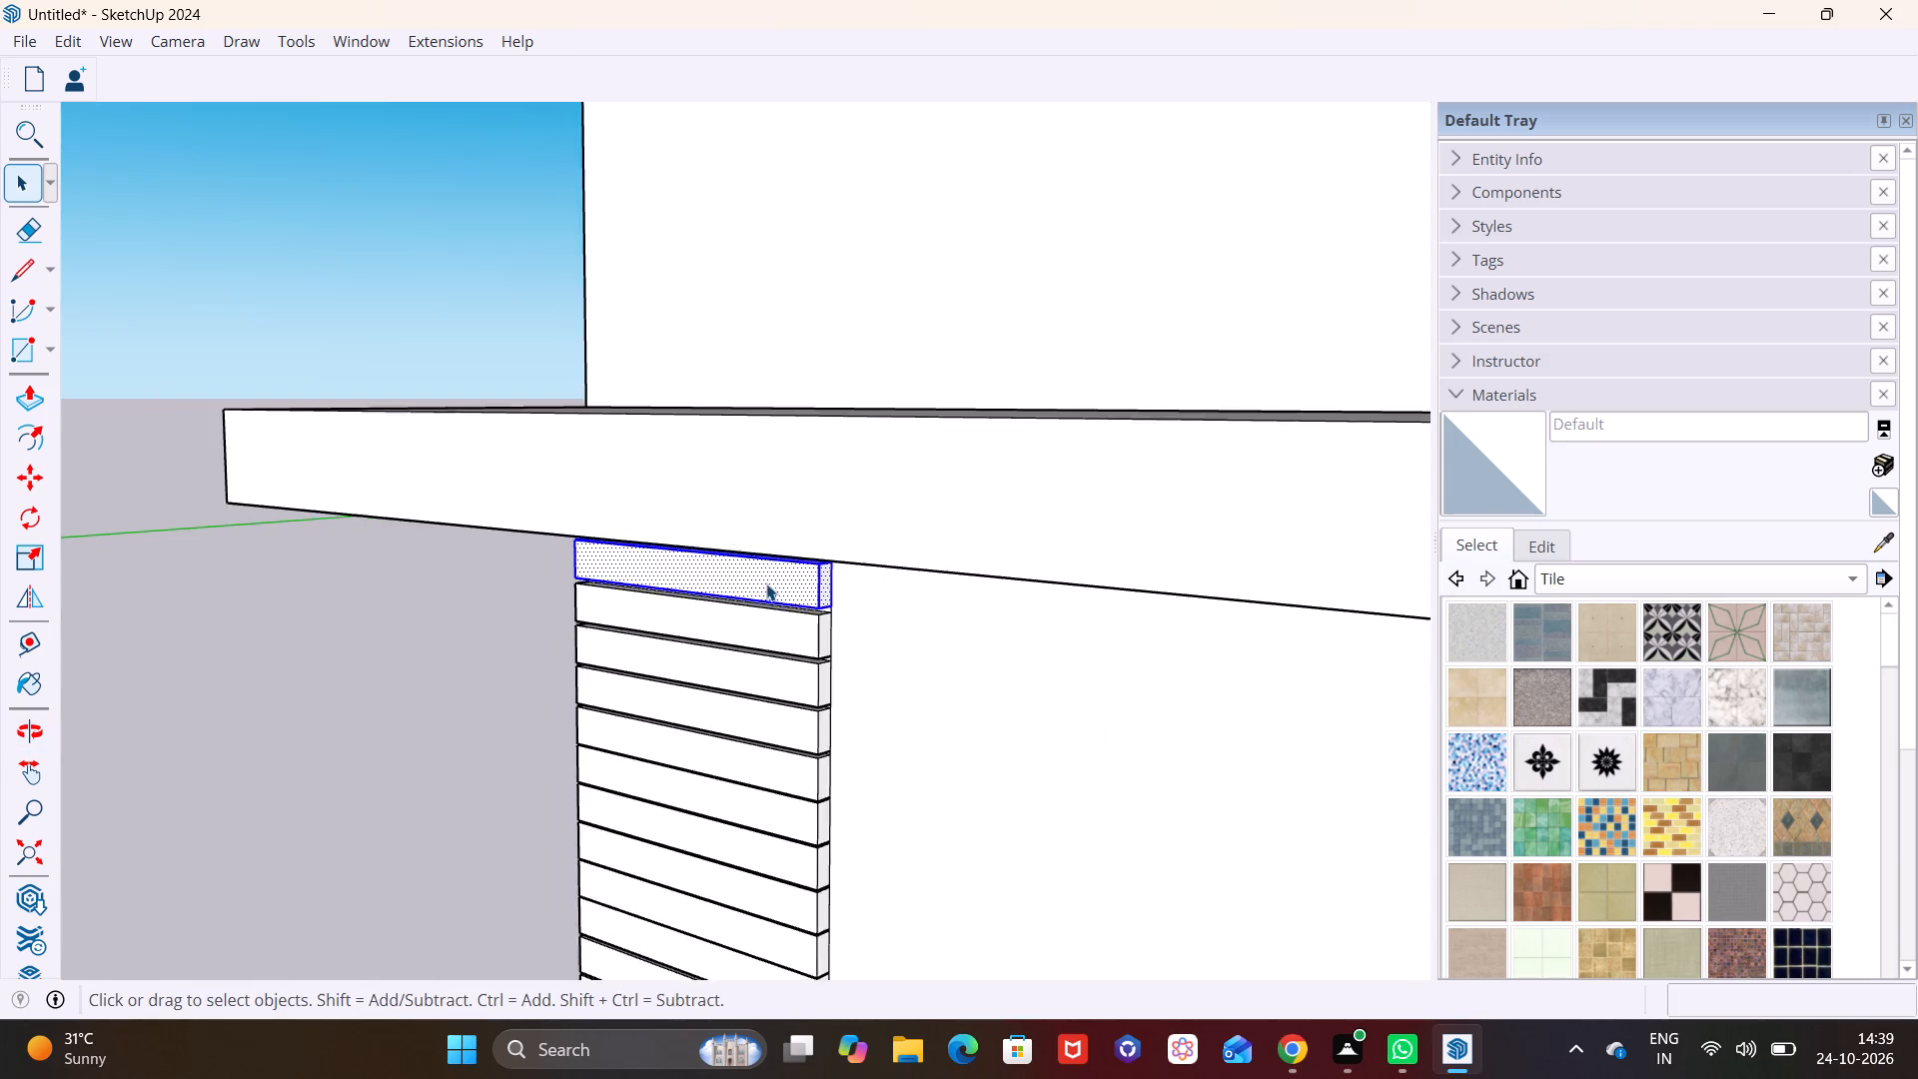
{"action": "scroll", "coordinate": [766, 583], "scroll_direction": "down", "scroll_amount": 4}
{"action": "middle_click_drag", "start_coordinate": [840, 604], "coordinate": [1219, 549]}
{"action": "middle_click_drag", "start_coordinate": [841, 591], "coordinate": [1175, 632]}
{"action": "scroll", "coordinate": [624, 604], "scroll_direction": "up", "scroll_amount": 7}
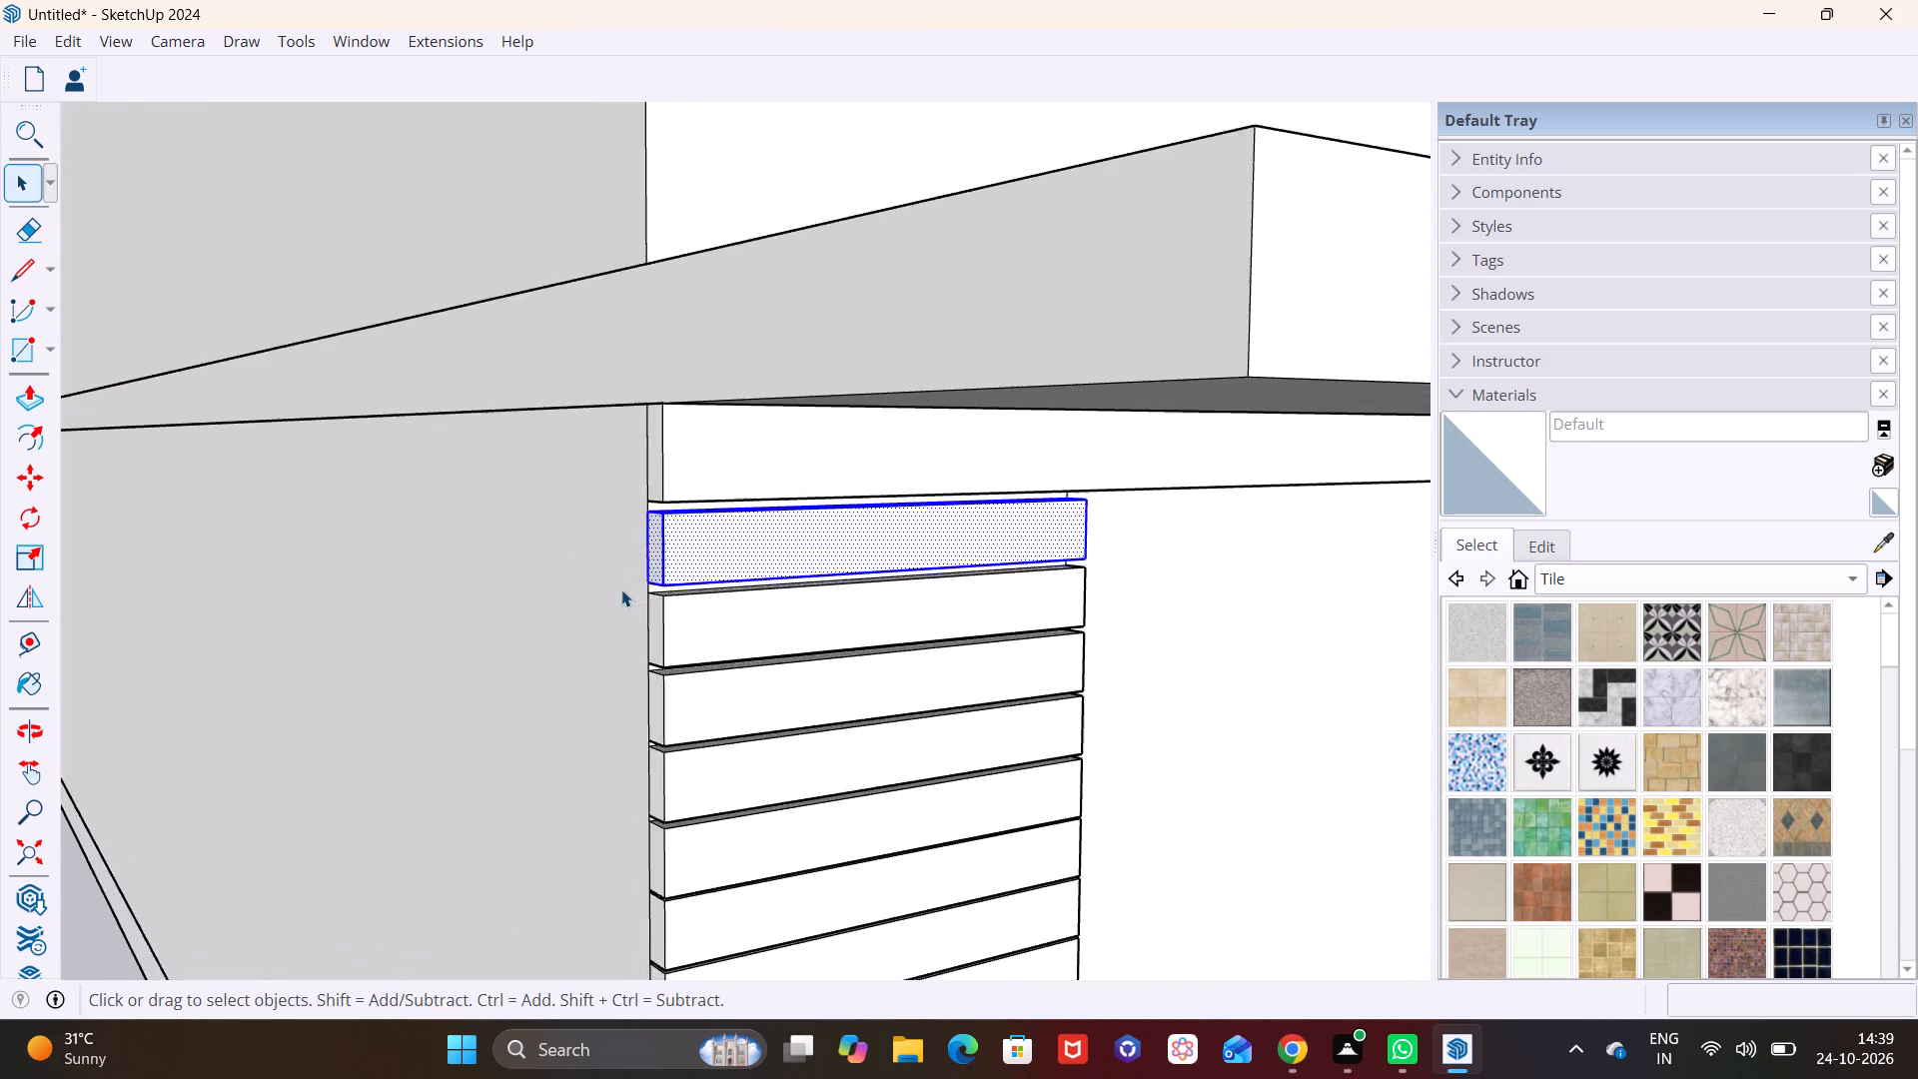
{"action": "scroll", "coordinate": [621, 589], "scroll_direction": "up", "scroll_amount": 5}
{"action": "key", "text": "m"}
{"action": "left_click", "coordinate": [666, 468]}
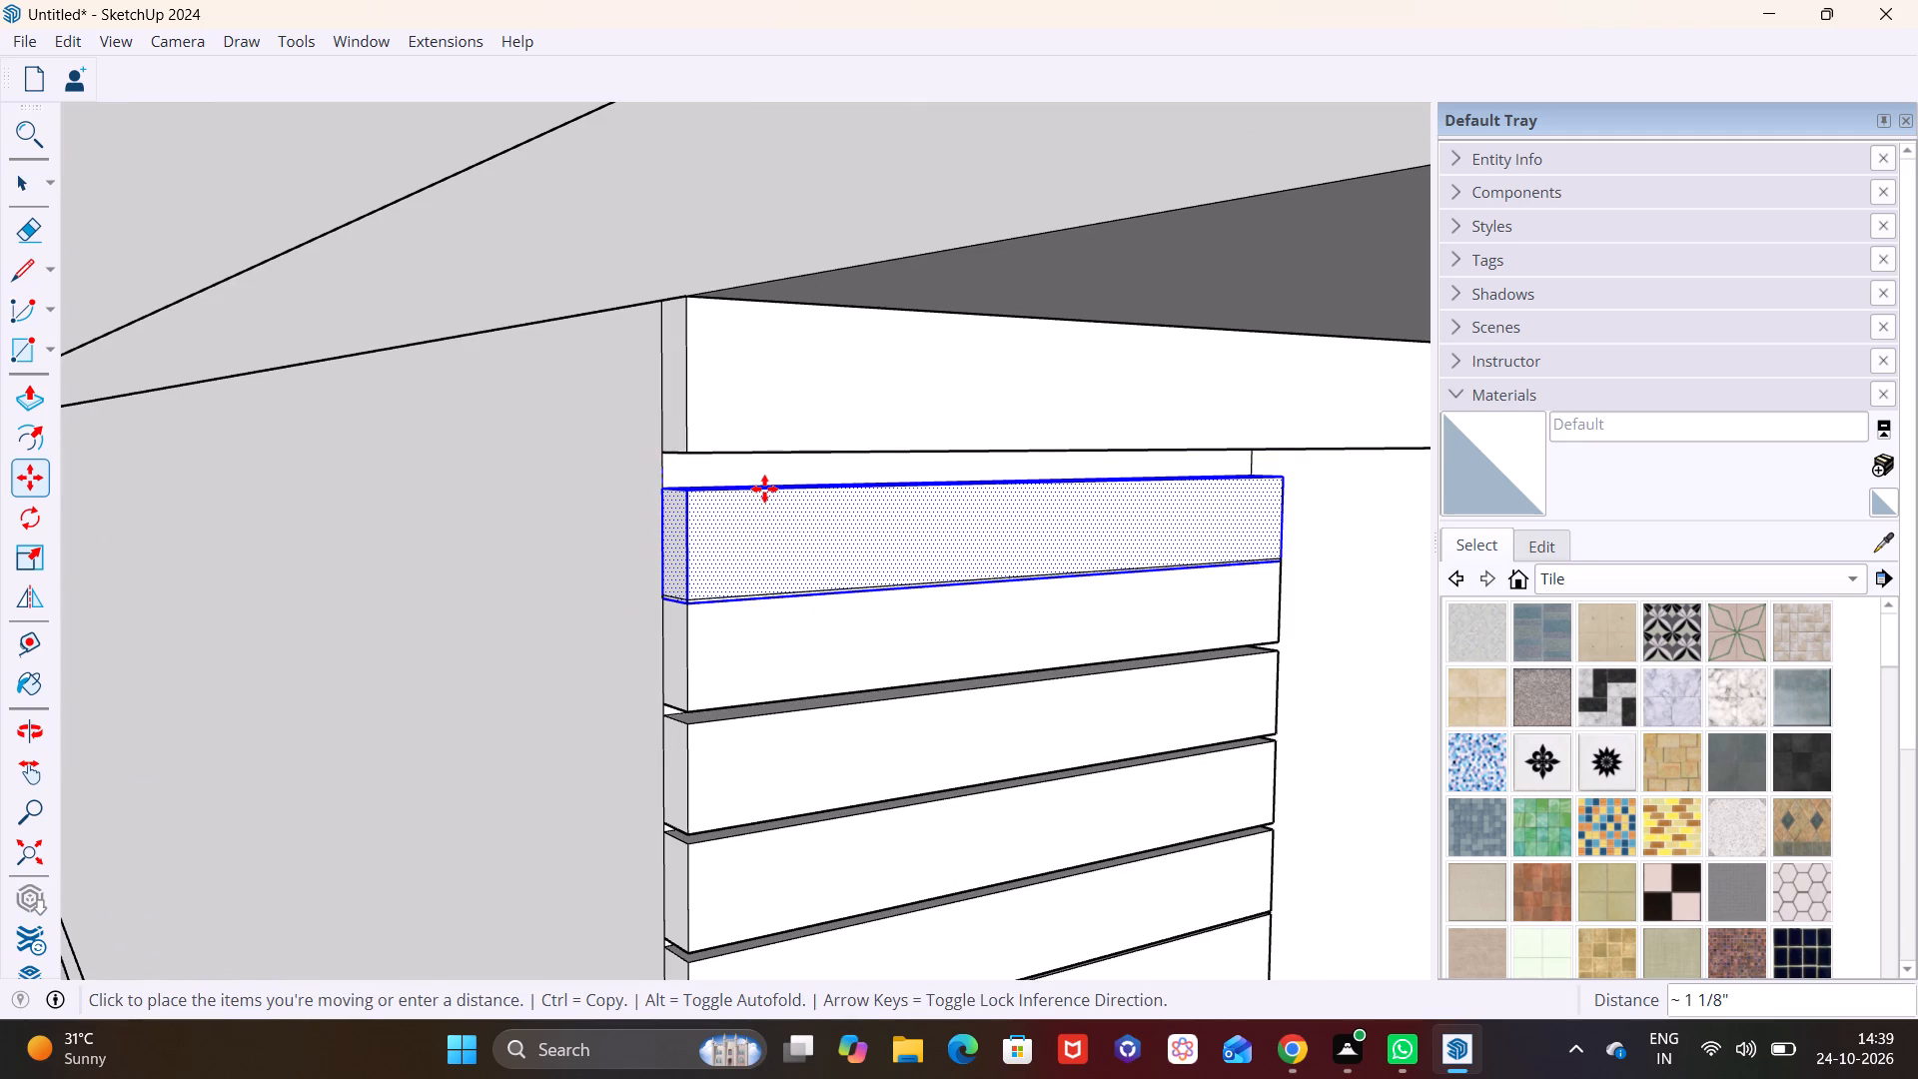
{"action": "scroll", "coordinate": [961, 454], "scroll_direction": "down", "scroll_amount": 6}
{"action": "middle_click_drag", "start_coordinate": [1090, 479], "coordinate": [0, 484], "text": "shift"}
{"action": "scroll", "coordinate": [547, 484], "scroll_direction": "down", "scroll_amount": 3}
{"action": "middle_click_drag", "start_coordinate": [828, 505], "coordinate": [52, 537], "text": "shift"}
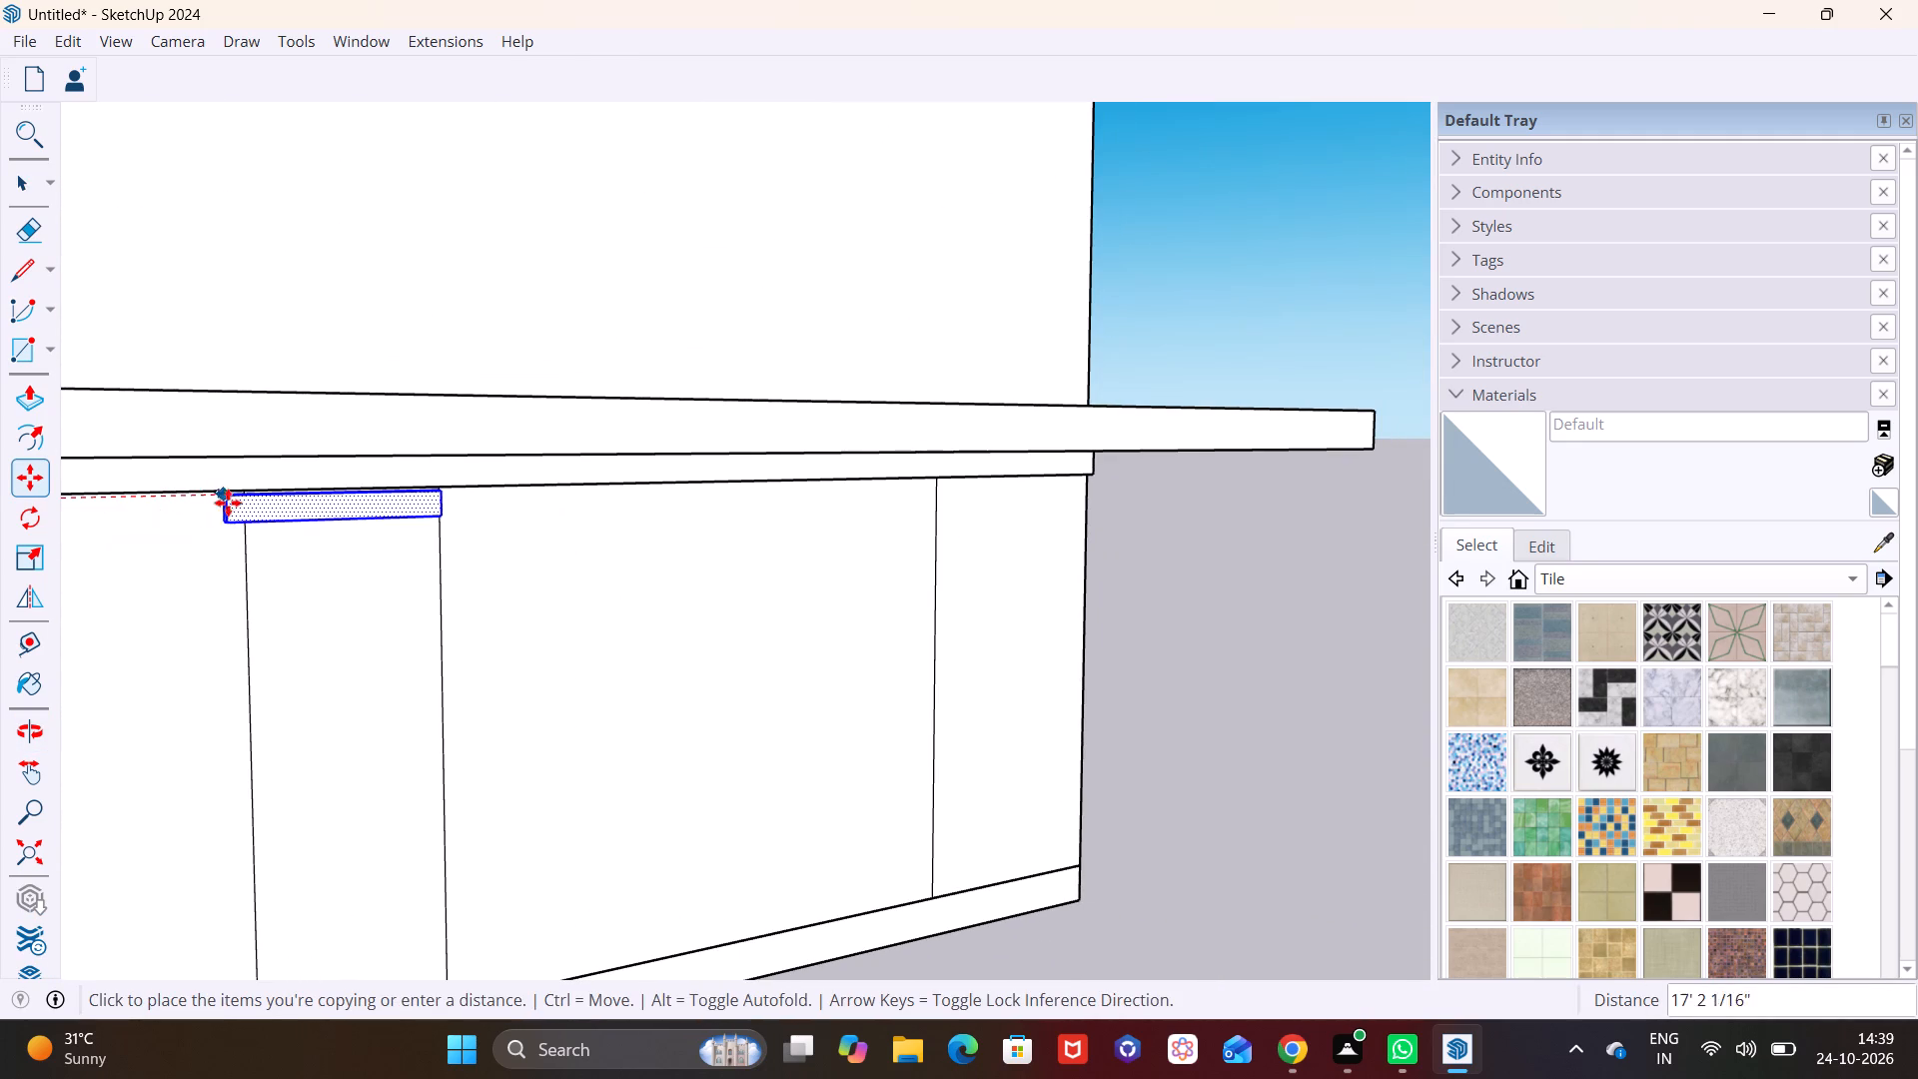
{"action": "scroll", "coordinate": [241, 500], "scroll_direction": "up", "scroll_amount": 8}
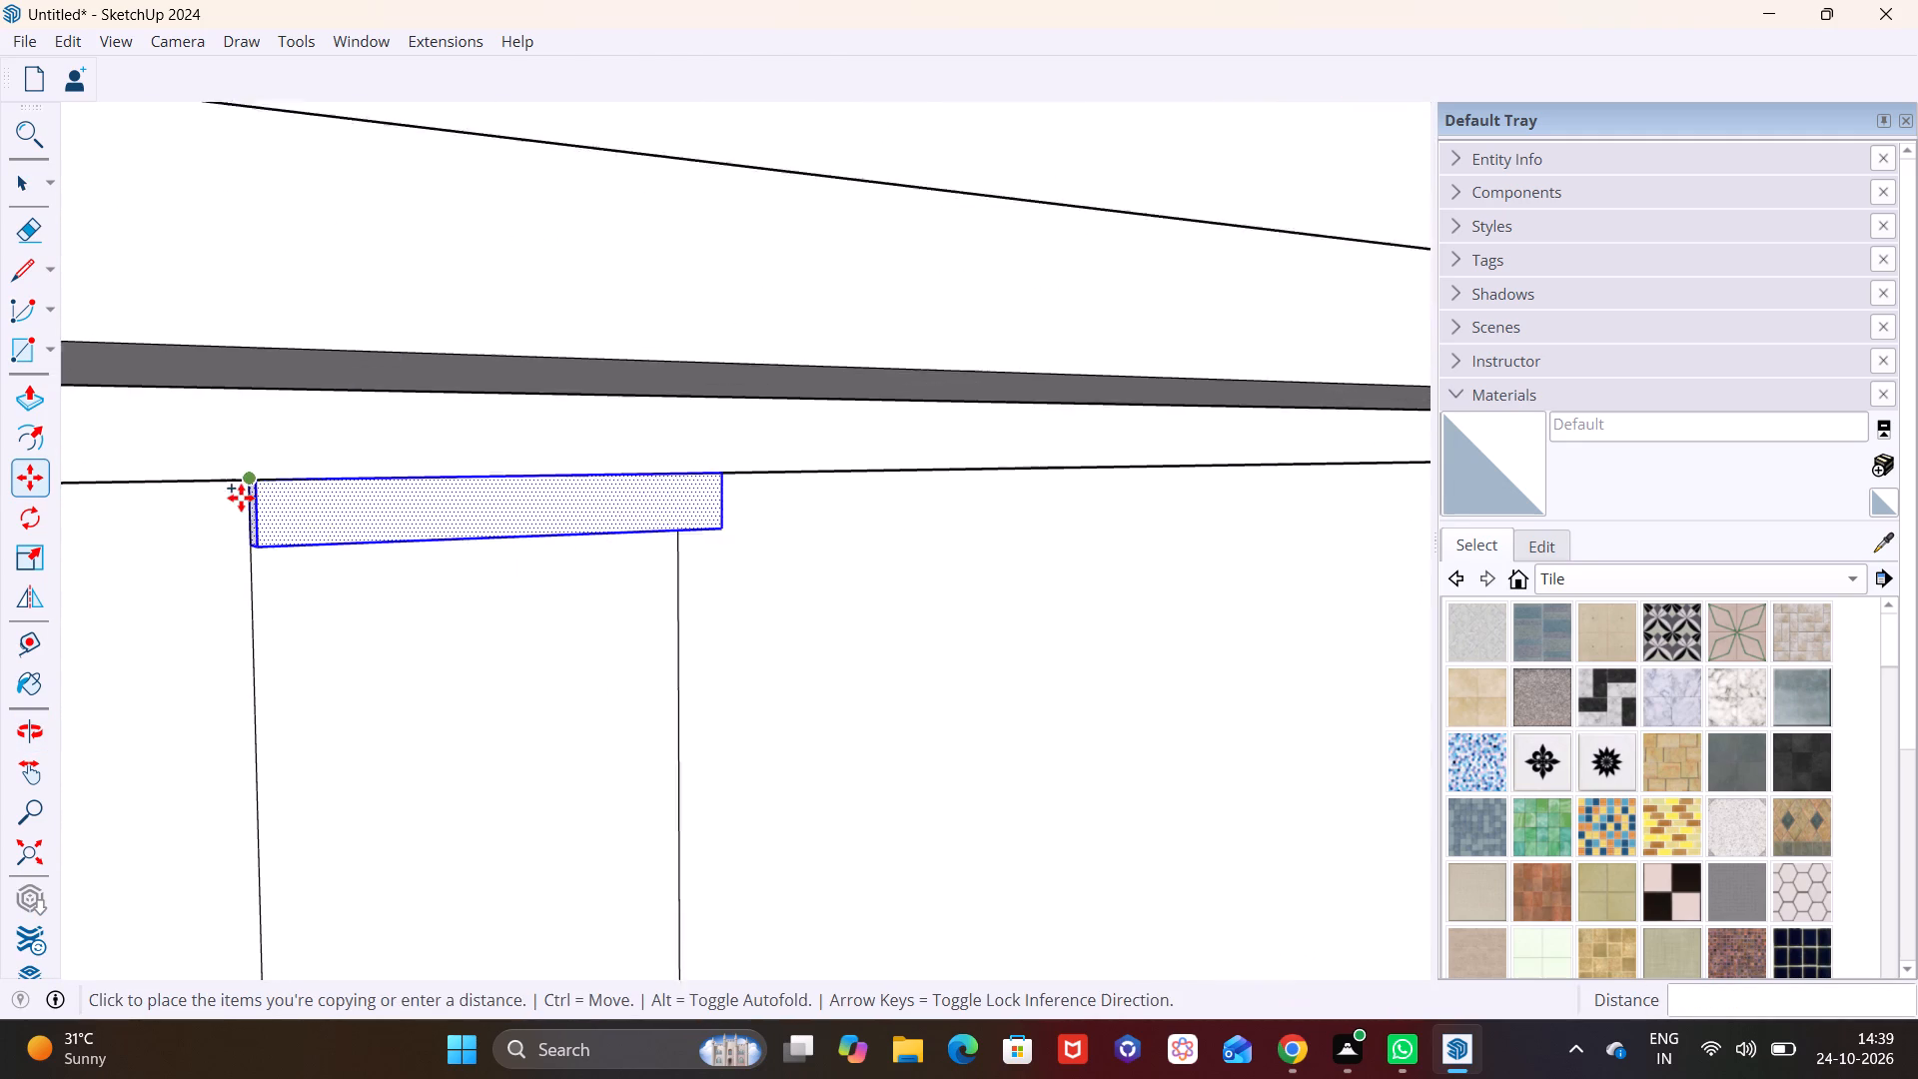
{"action": "scroll", "coordinate": [241, 498], "scroll_direction": "up", "scroll_amount": 9}
{"action": "left_click", "coordinate": [241, 498]}
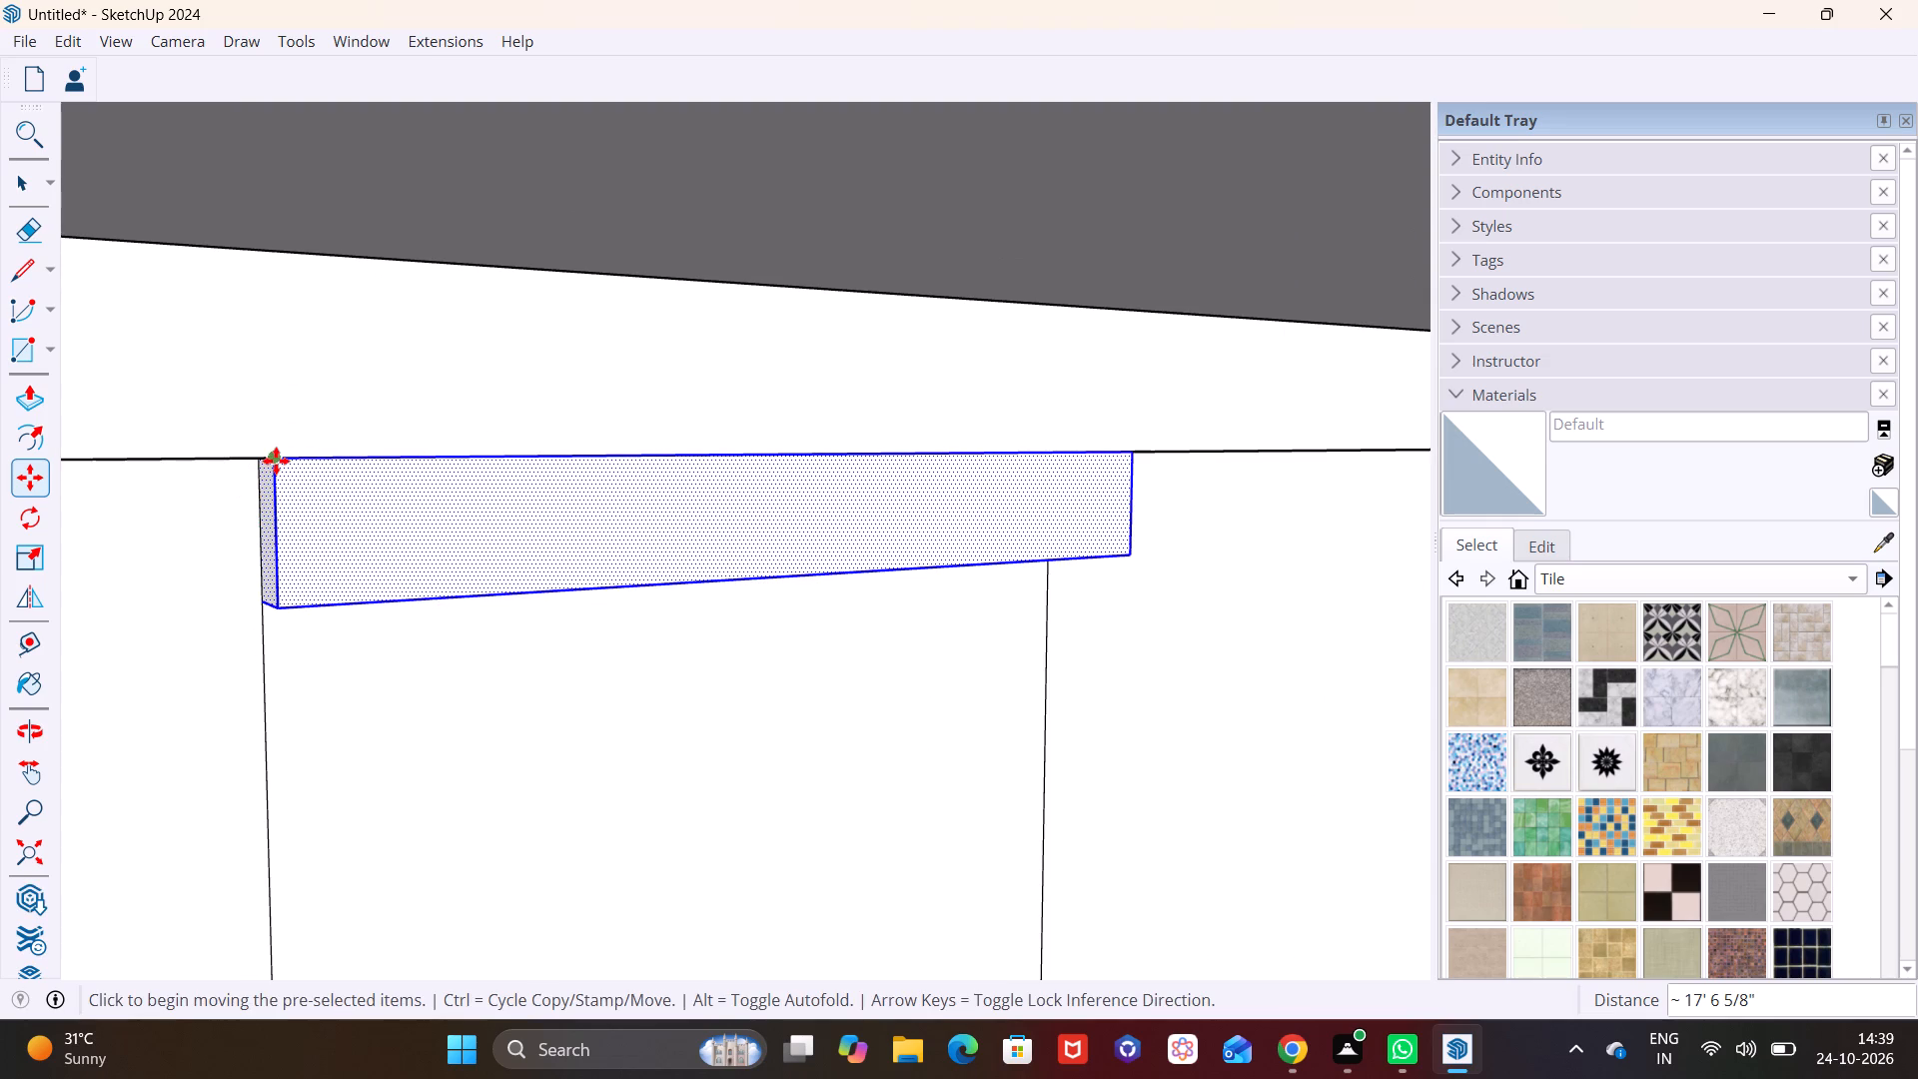
Copy the middle panel's block about 16' 11 3/4" along the wall to the head of the end panel.
{"action": "left_click", "coordinate": [276, 461]}
{"action": "scroll", "coordinate": [523, 476], "scroll_direction": "down", "scroll_amount": 6}
{"action": "middle_click_drag", "start_coordinate": [744, 512], "coordinate": [0, 612], "text": "shift"}
{"action": "scroll", "coordinate": [919, 527], "scroll_direction": "down", "scroll_amount": 4}
{"action": "middle_click_drag", "start_coordinate": [901, 554], "coordinate": [344, 585], "text": "shift"}
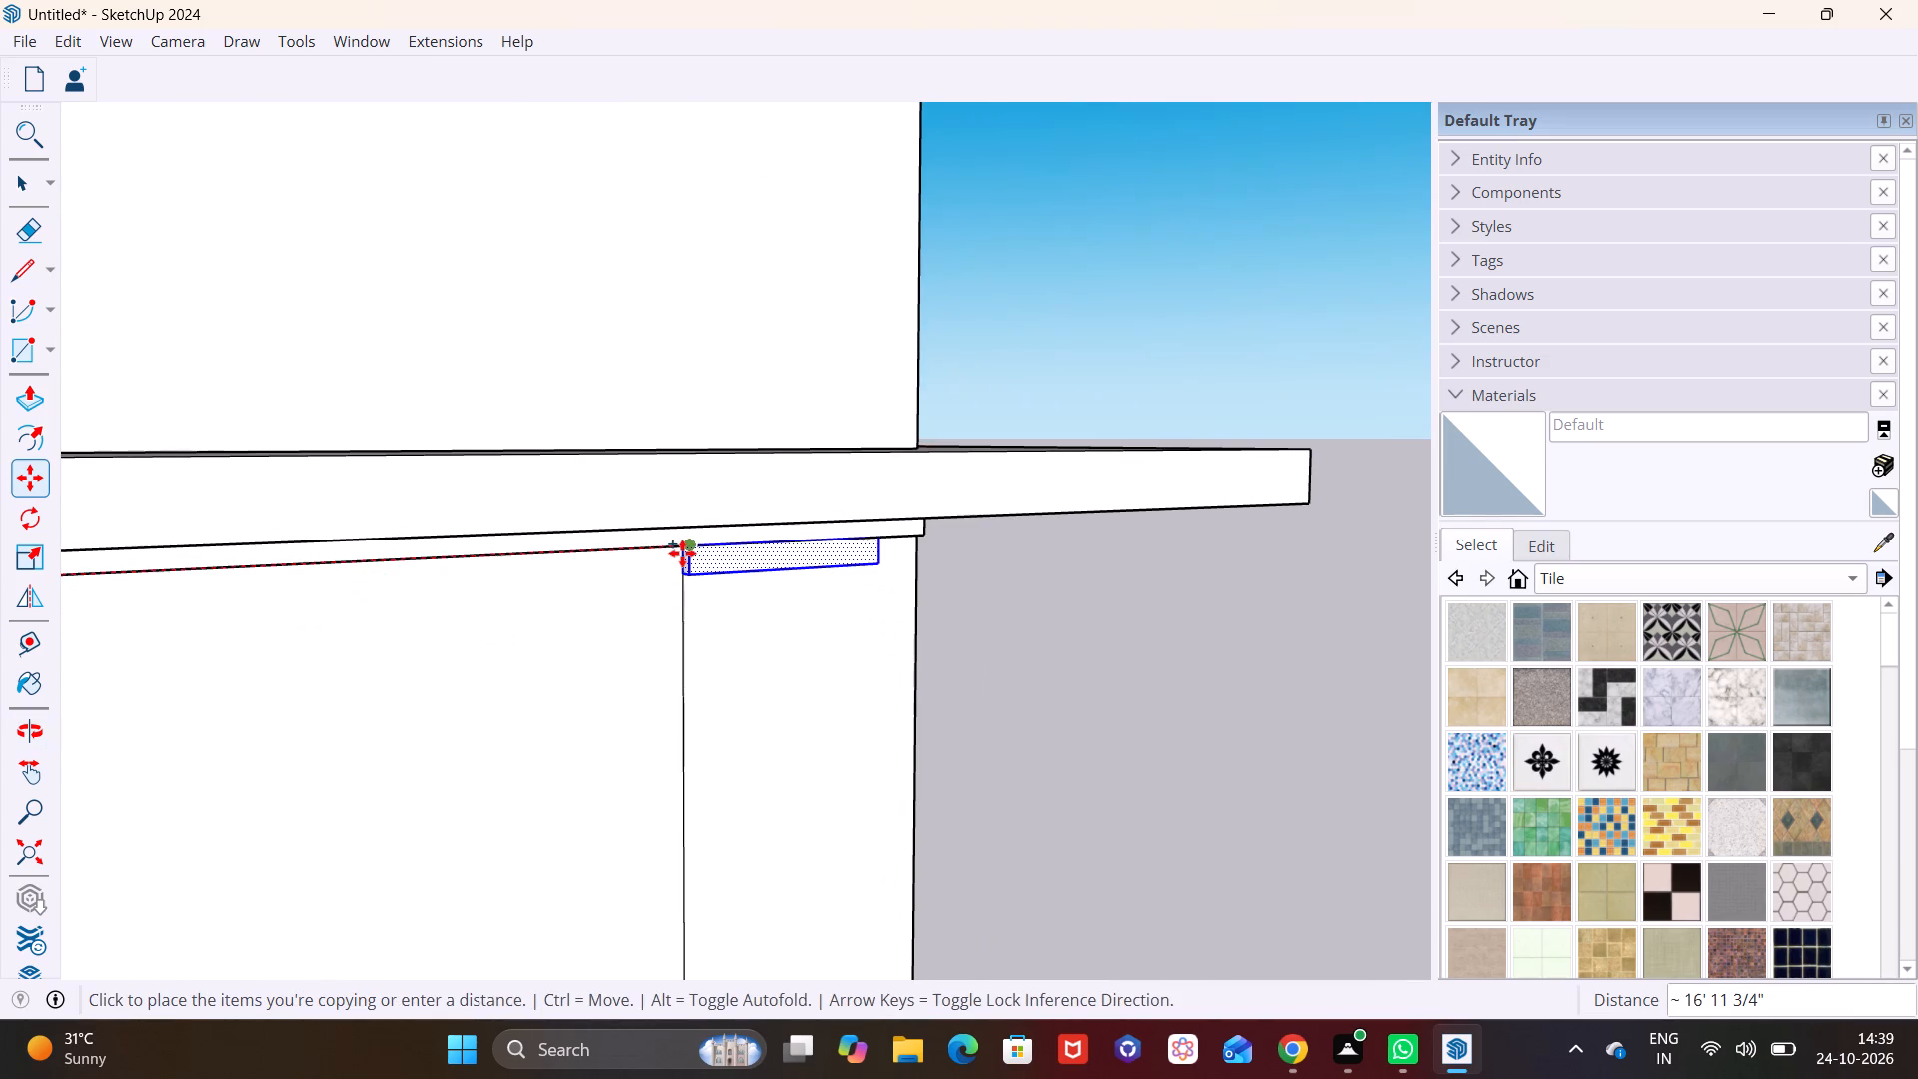
{"action": "left_click", "coordinate": [682, 553]}
{"action": "key", "text": "space"}
Push the overhanging end face of the middle panel's block in about 1" to the panel edge and clear the selection.
{"action": "scroll", "coordinate": [482, 597], "scroll_direction": "up", "scroll_amount": 3}
{"action": "middle_click_drag", "start_coordinate": [463, 602], "coordinate": [961, 566], "text": "shift"}
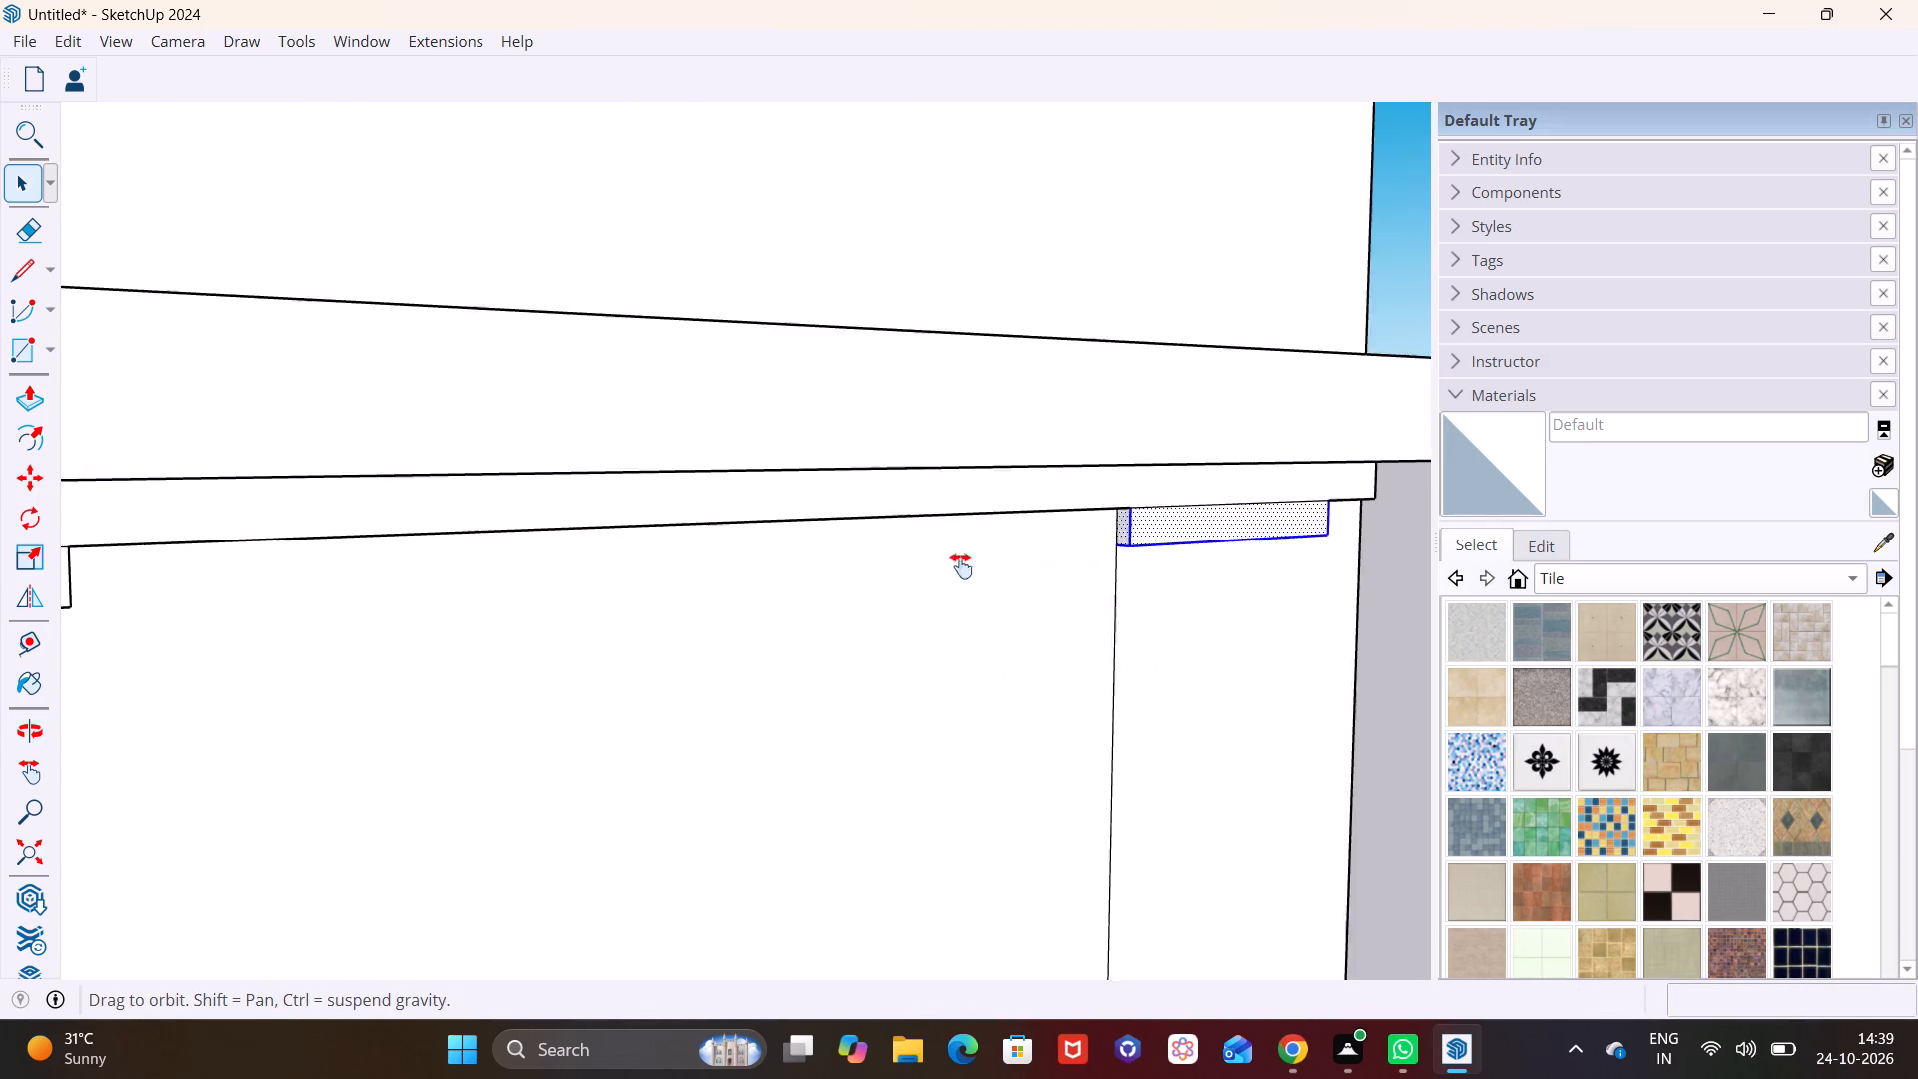
{"action": "middle_click_drag", "start_coordinate": [961, 566], "coordinate": [1149, 546], "text": "shift"}
{"action": "scroll", "coordinate": [357, 602], "scroll_direction": "down", "scroll_amount": 6}
{"action": "middle_click_drag", "start_coordinate": [360, 571], "coordinate": [795, 571], "text": "shift"}
{"action": "middle_click_drag", "start_coordinate": [775, 612], "coordinate": [171, 587]}
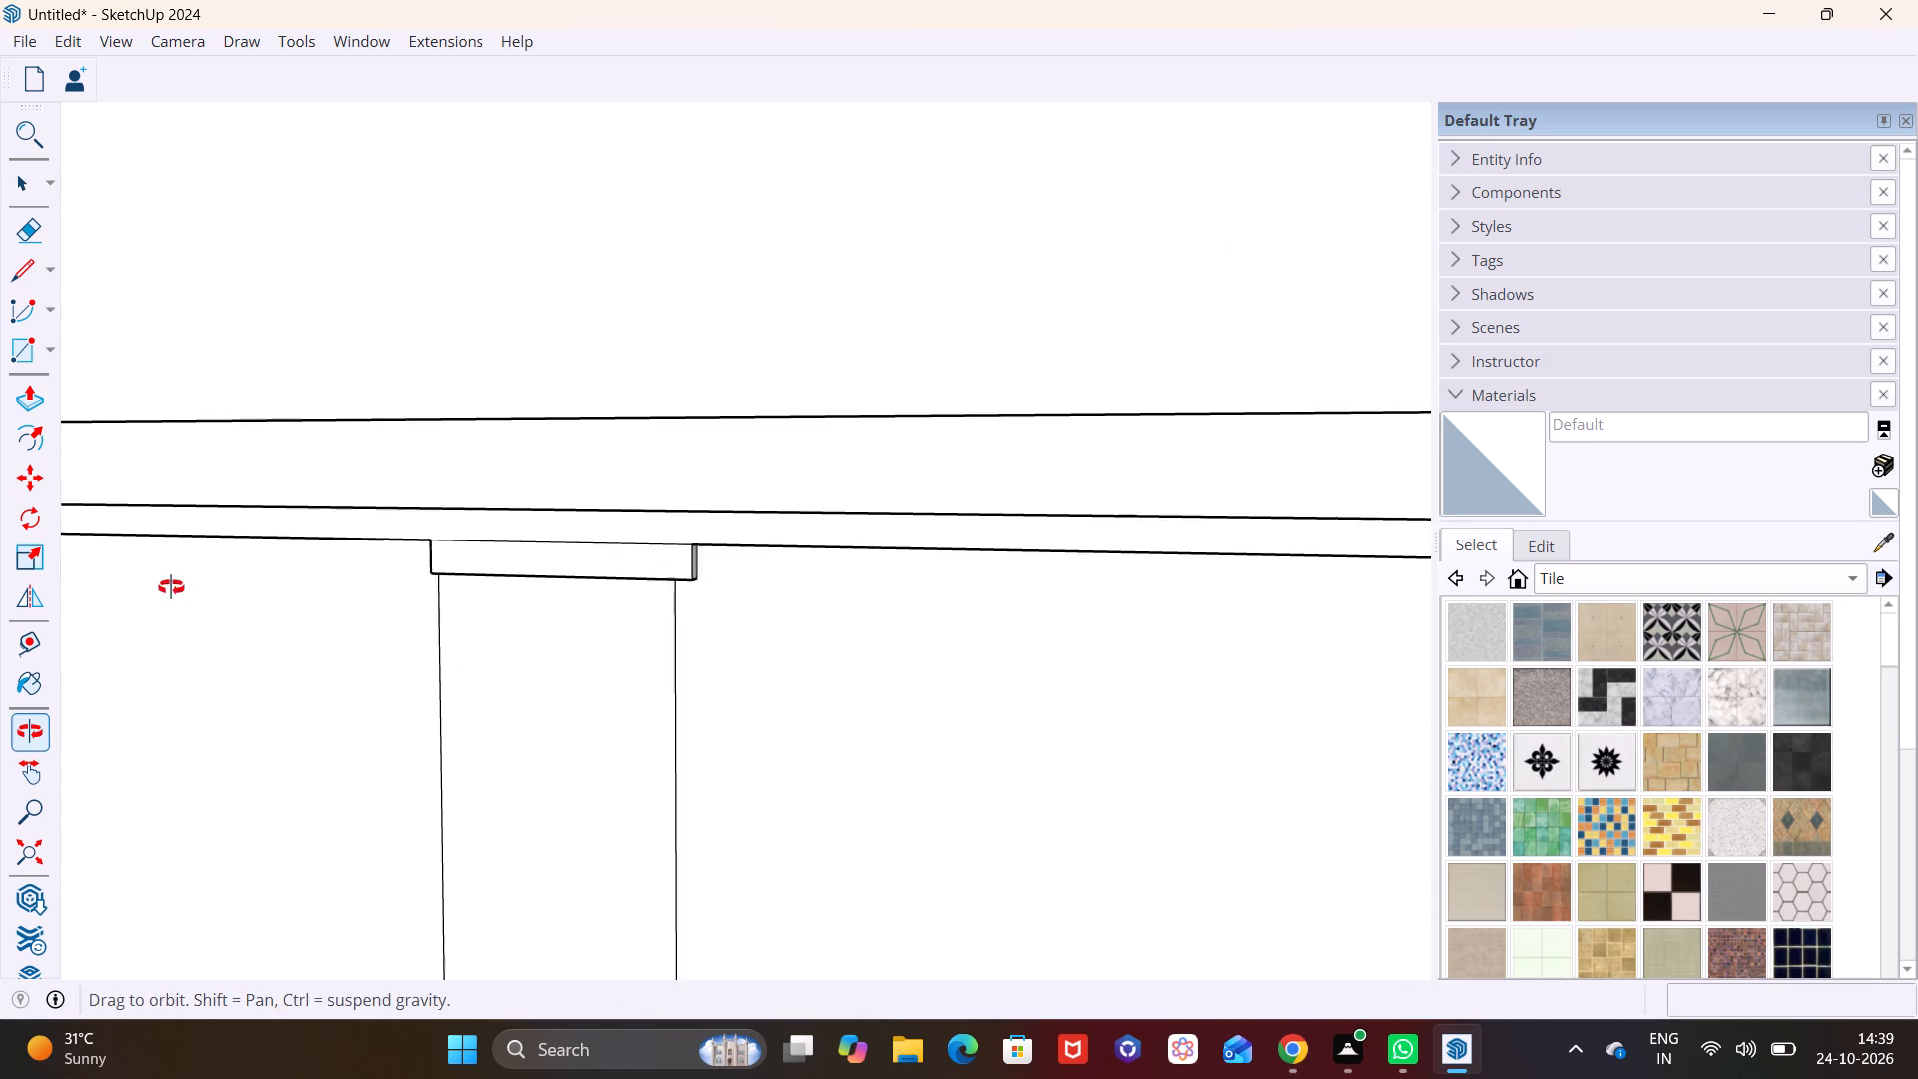
{"action": "middle_click_drag", "start_coordinate": [171, 587], "coordinate": [117, 577]}
{"action": "scroll", "coordinate": [715, 622], "scroll_direction": "up", "scroll_amount": 11}
{"action": "double_click", "coordinate": [596, 507]}
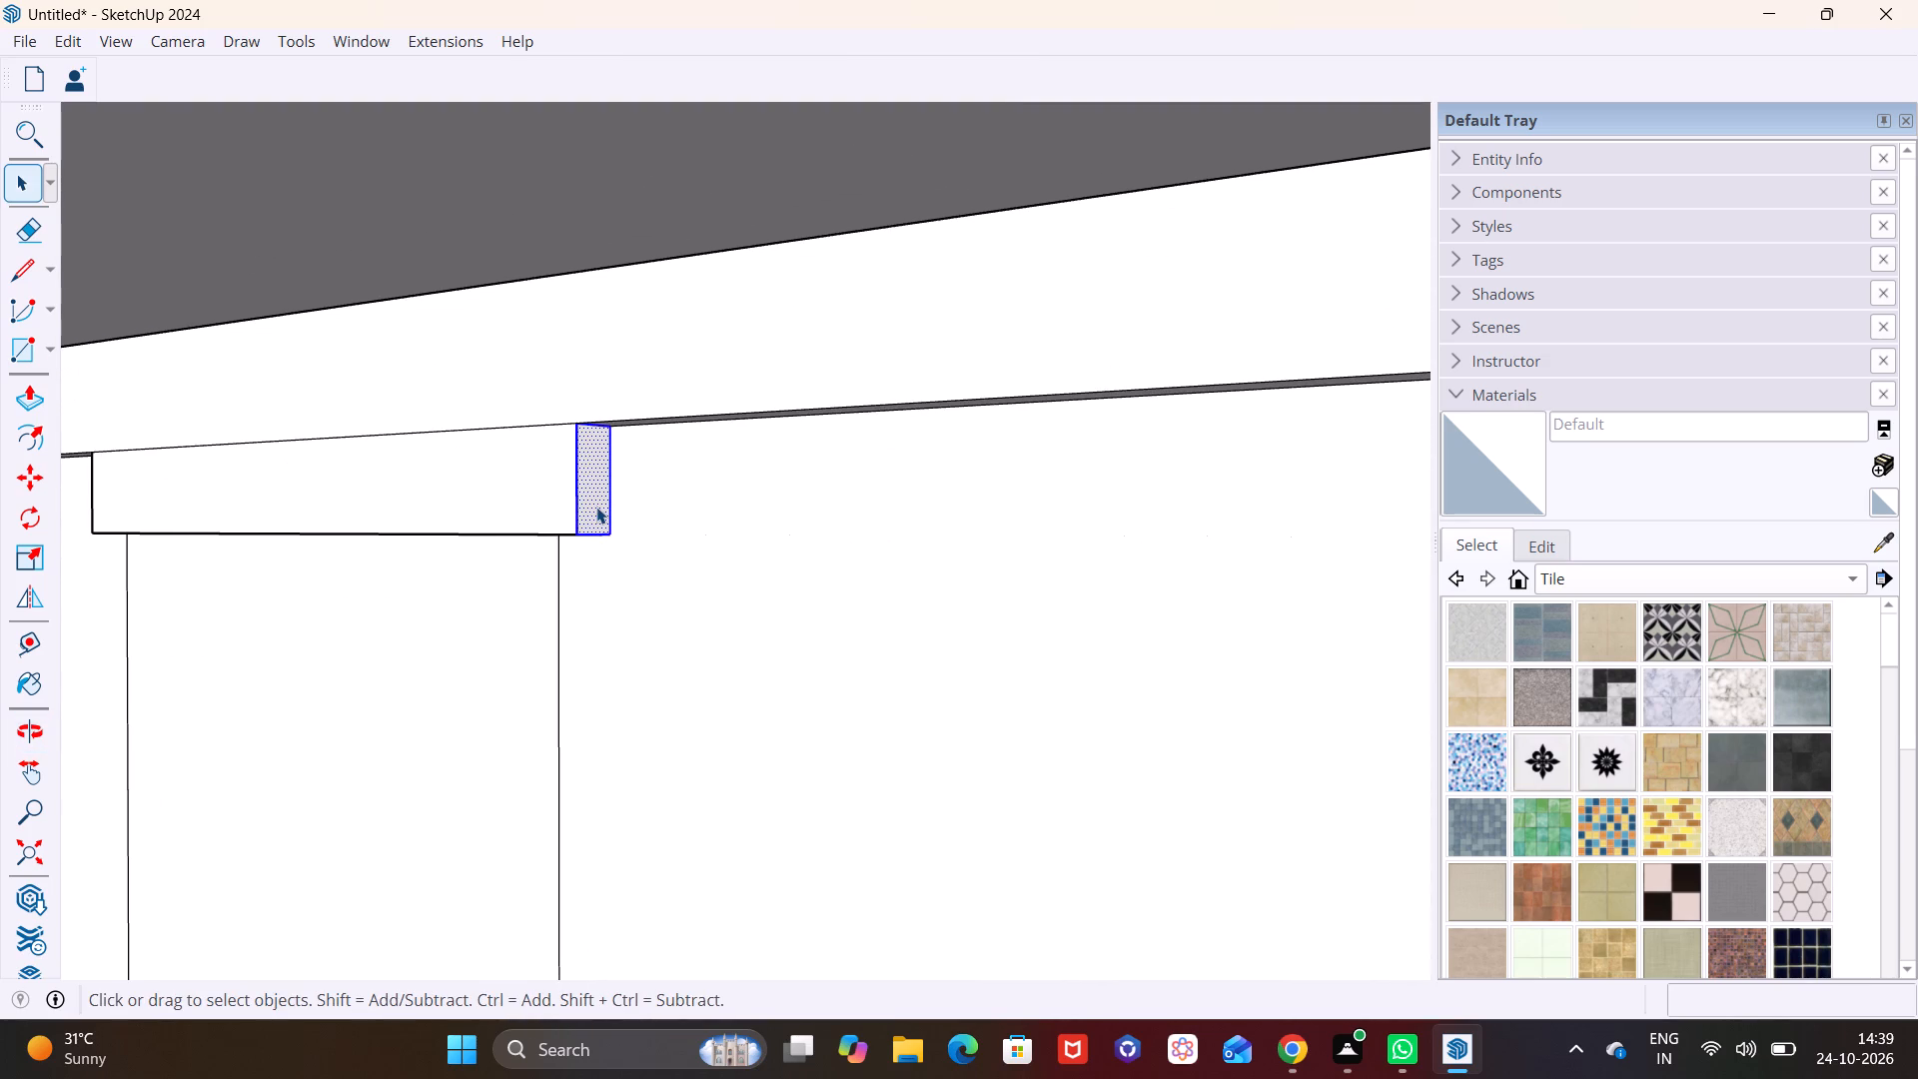
{"action": "left_click", "coordinate": [23, 391]}
{"action": "left_click", "coordinate": [608, 495]}
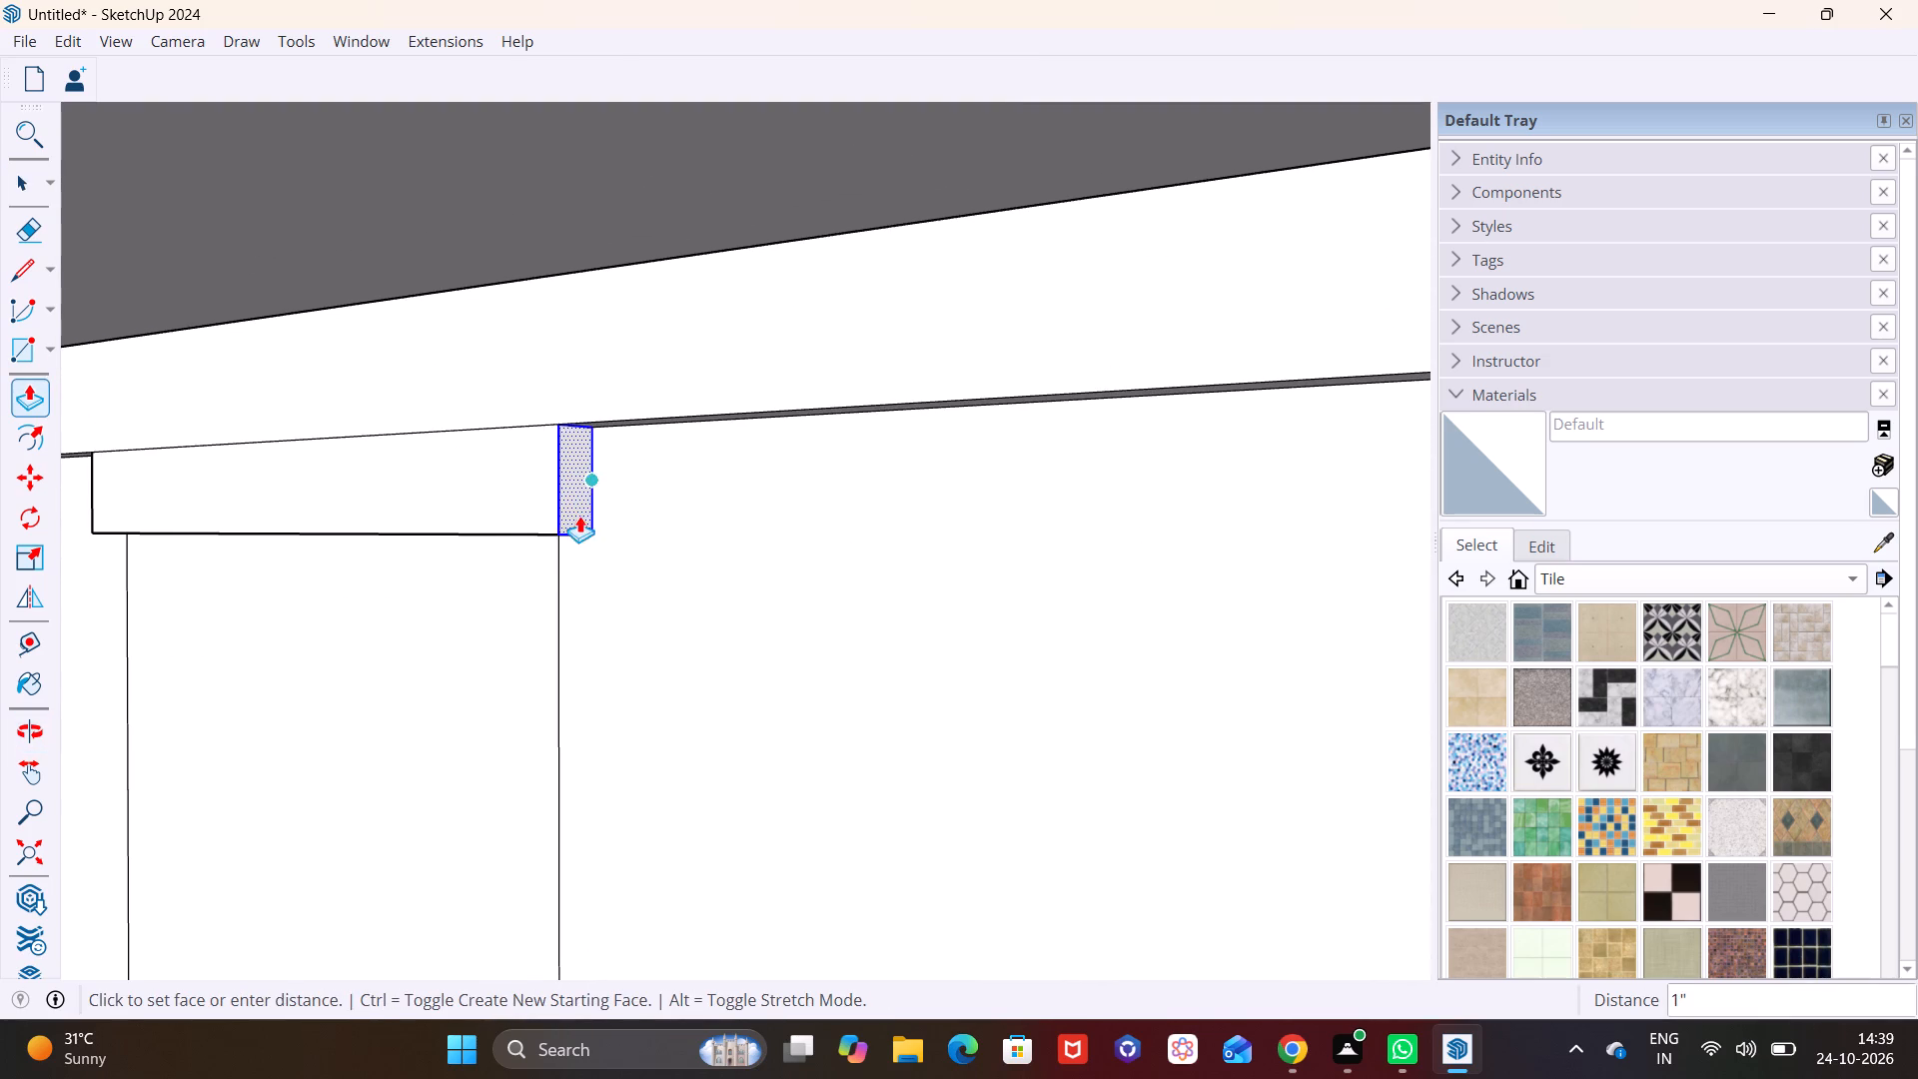
{"action": "left_click", "coordinate": [553, 556]}
{"action": "scroll", "coordinate": [433, 548], "scroll_direction": "down", "scroll_amount": 7}
{"action": "middle_click_drag", "start_coordinate": [419, 602], "coordinate": [839, 610]}
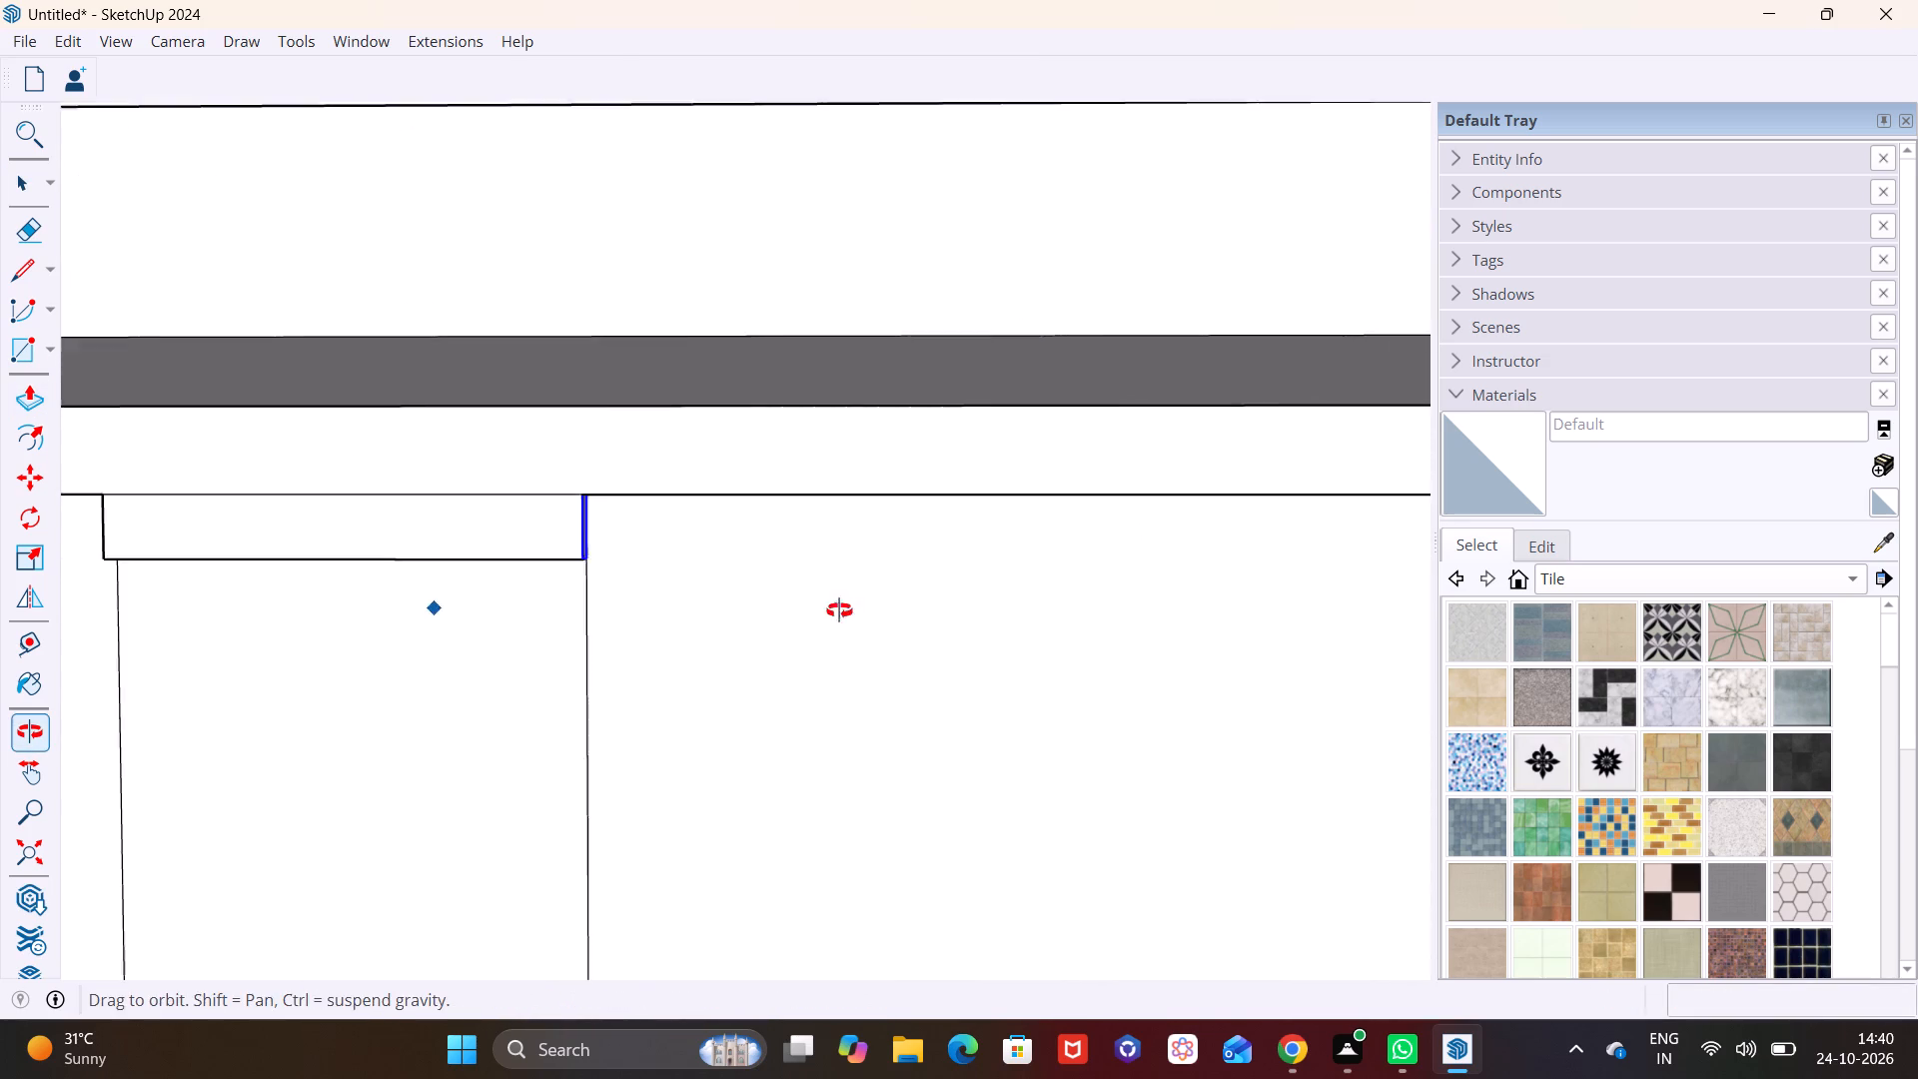
{"action": "middle_click_drag", "start_coordinate": [839, 610], "coordinate": [864, 605]}
{"action": "scroll", "coordinate": [57, 560], "scroll_direction": "down", "scroll_amount": 11}
{"action": "middle_click_drag", "start_coordinate": [275, 609], "coordinate": [714, 586]}
{"action": "key", "text": "space"}
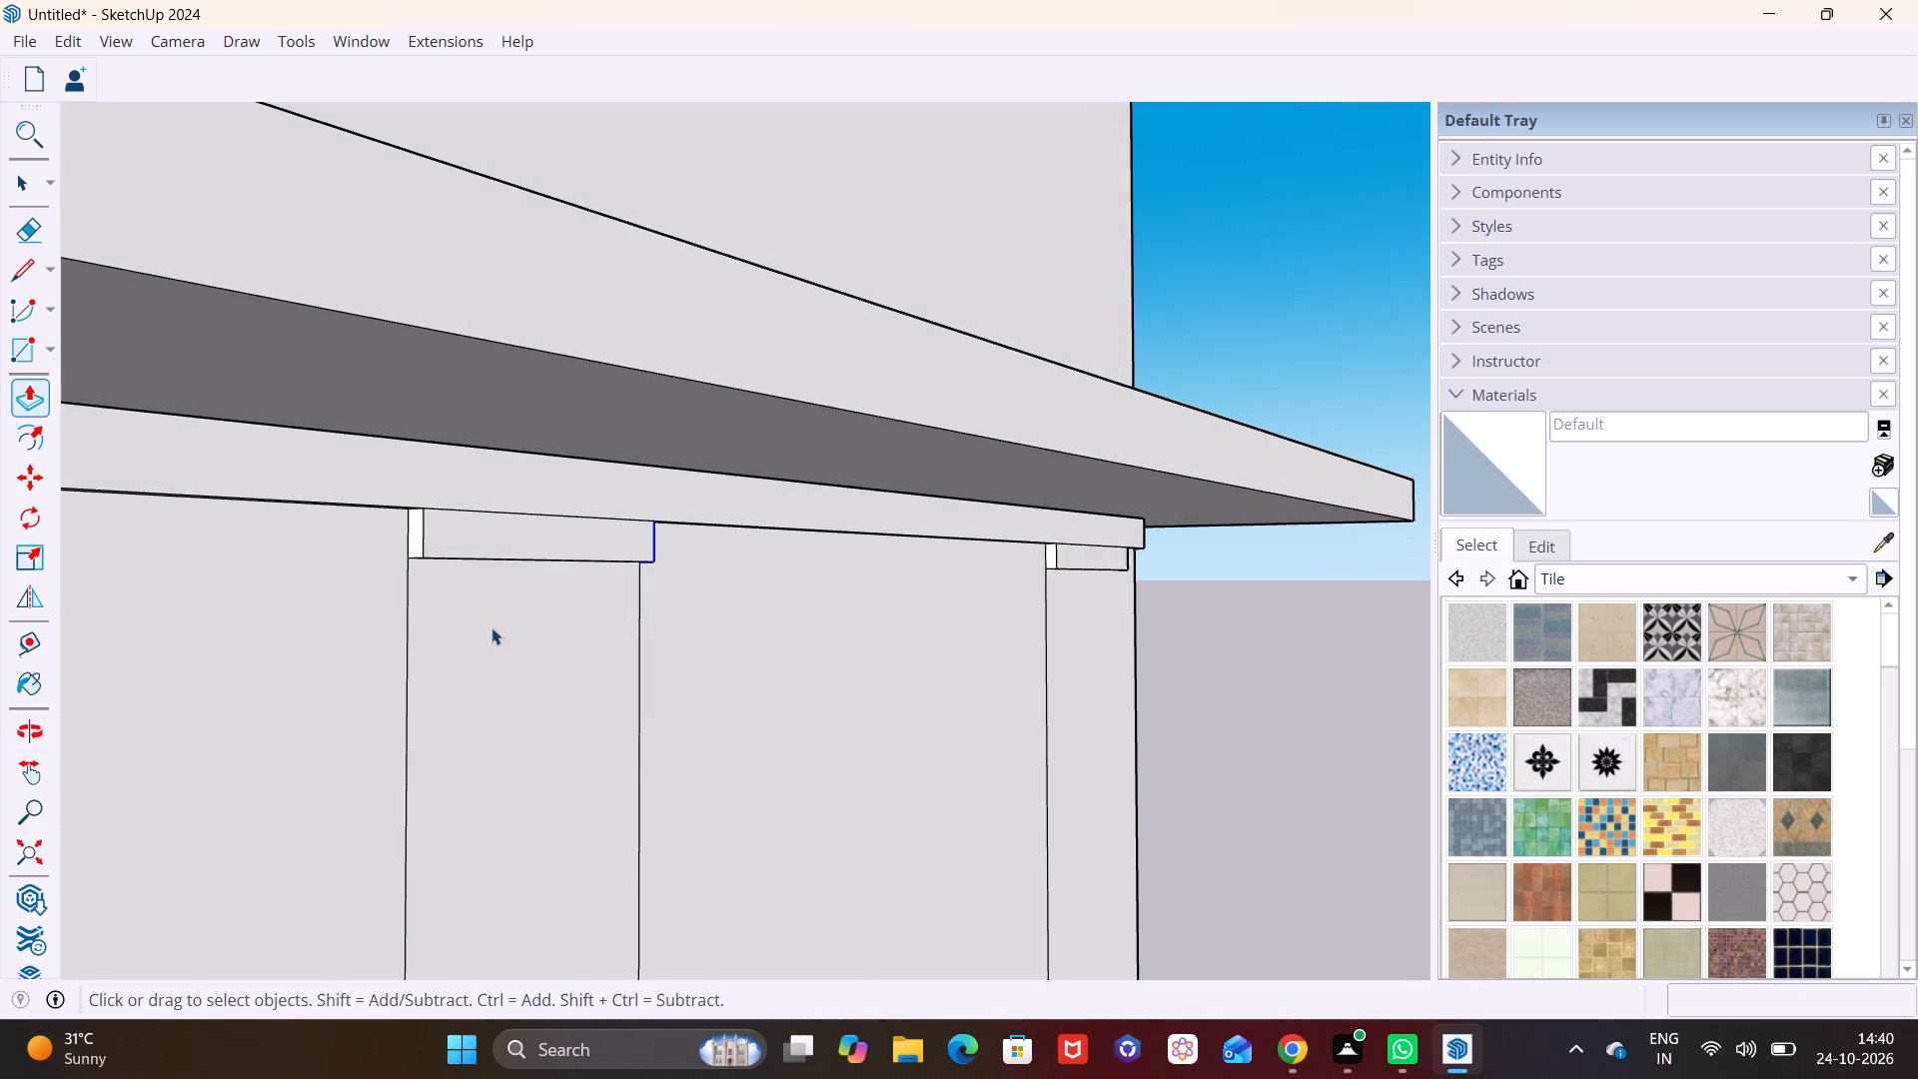
{"action": "left_click", "coordinate": [1192, 685]}
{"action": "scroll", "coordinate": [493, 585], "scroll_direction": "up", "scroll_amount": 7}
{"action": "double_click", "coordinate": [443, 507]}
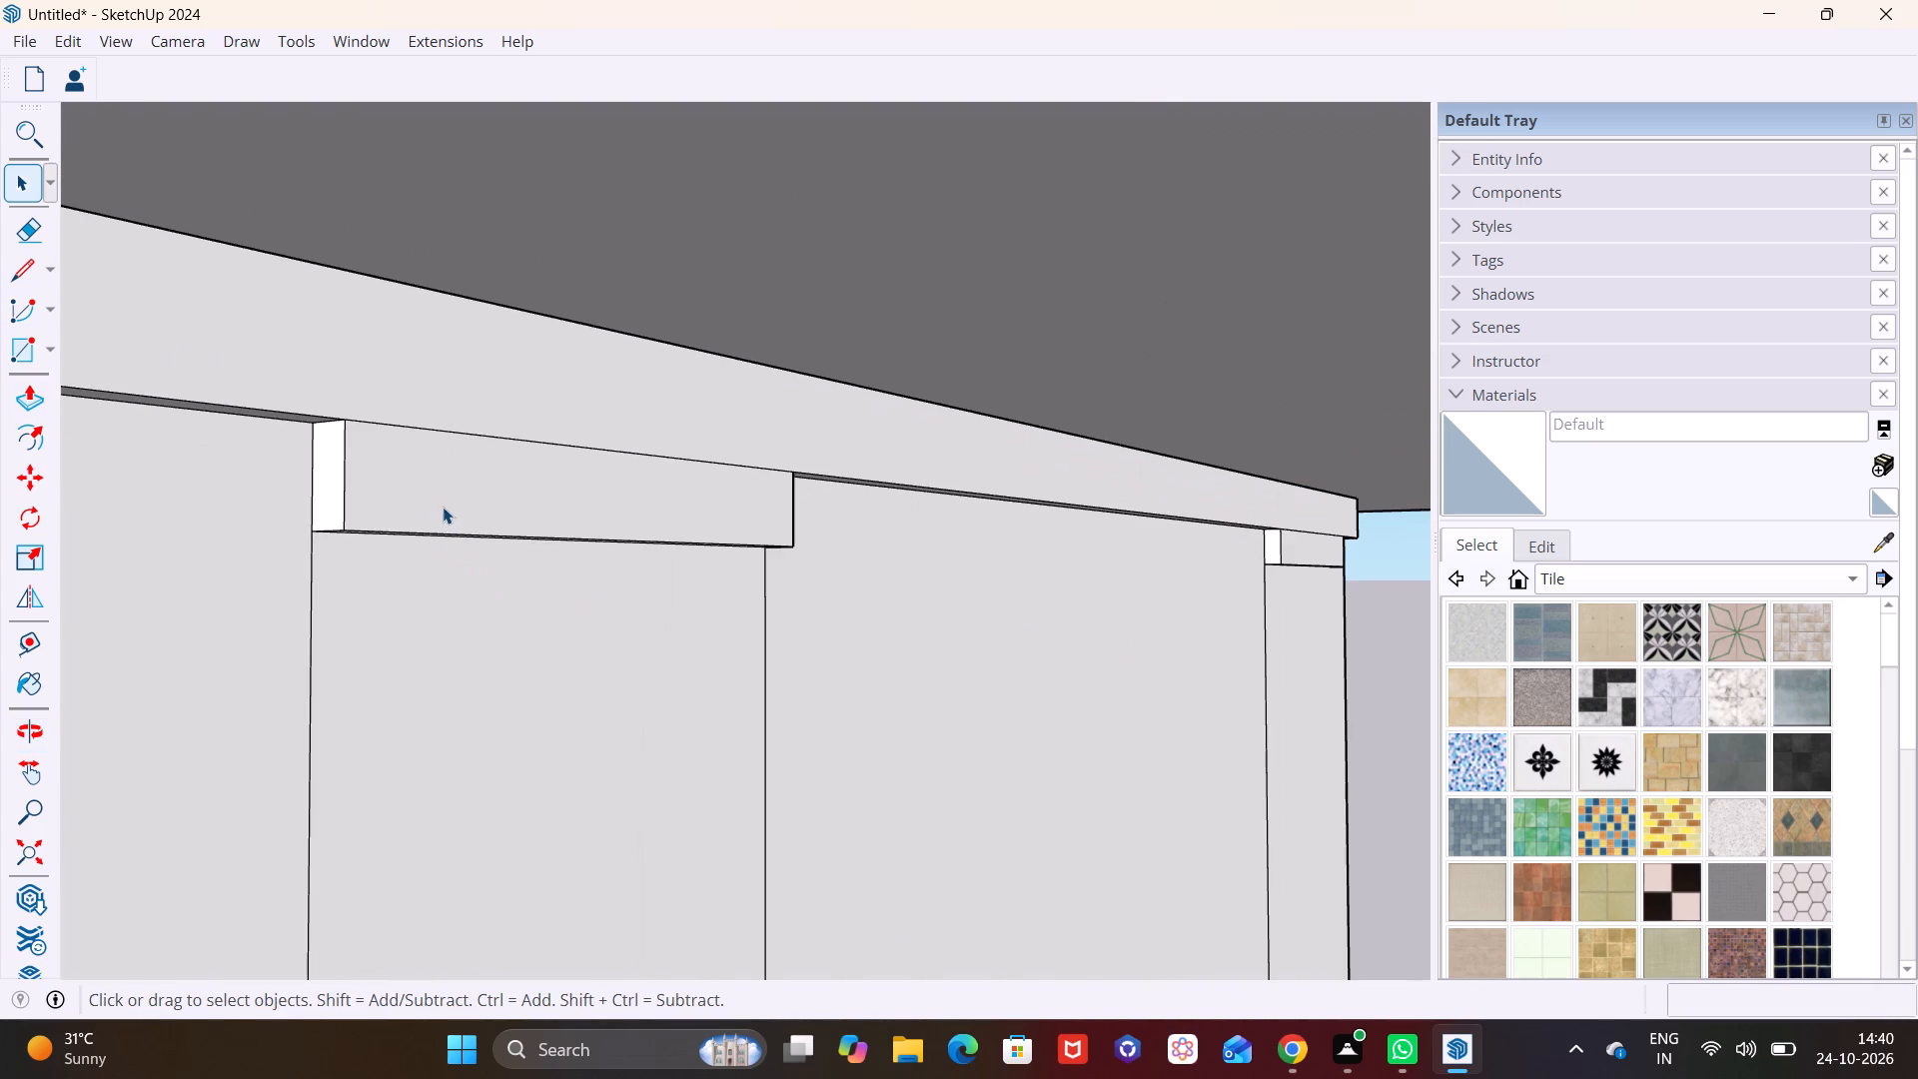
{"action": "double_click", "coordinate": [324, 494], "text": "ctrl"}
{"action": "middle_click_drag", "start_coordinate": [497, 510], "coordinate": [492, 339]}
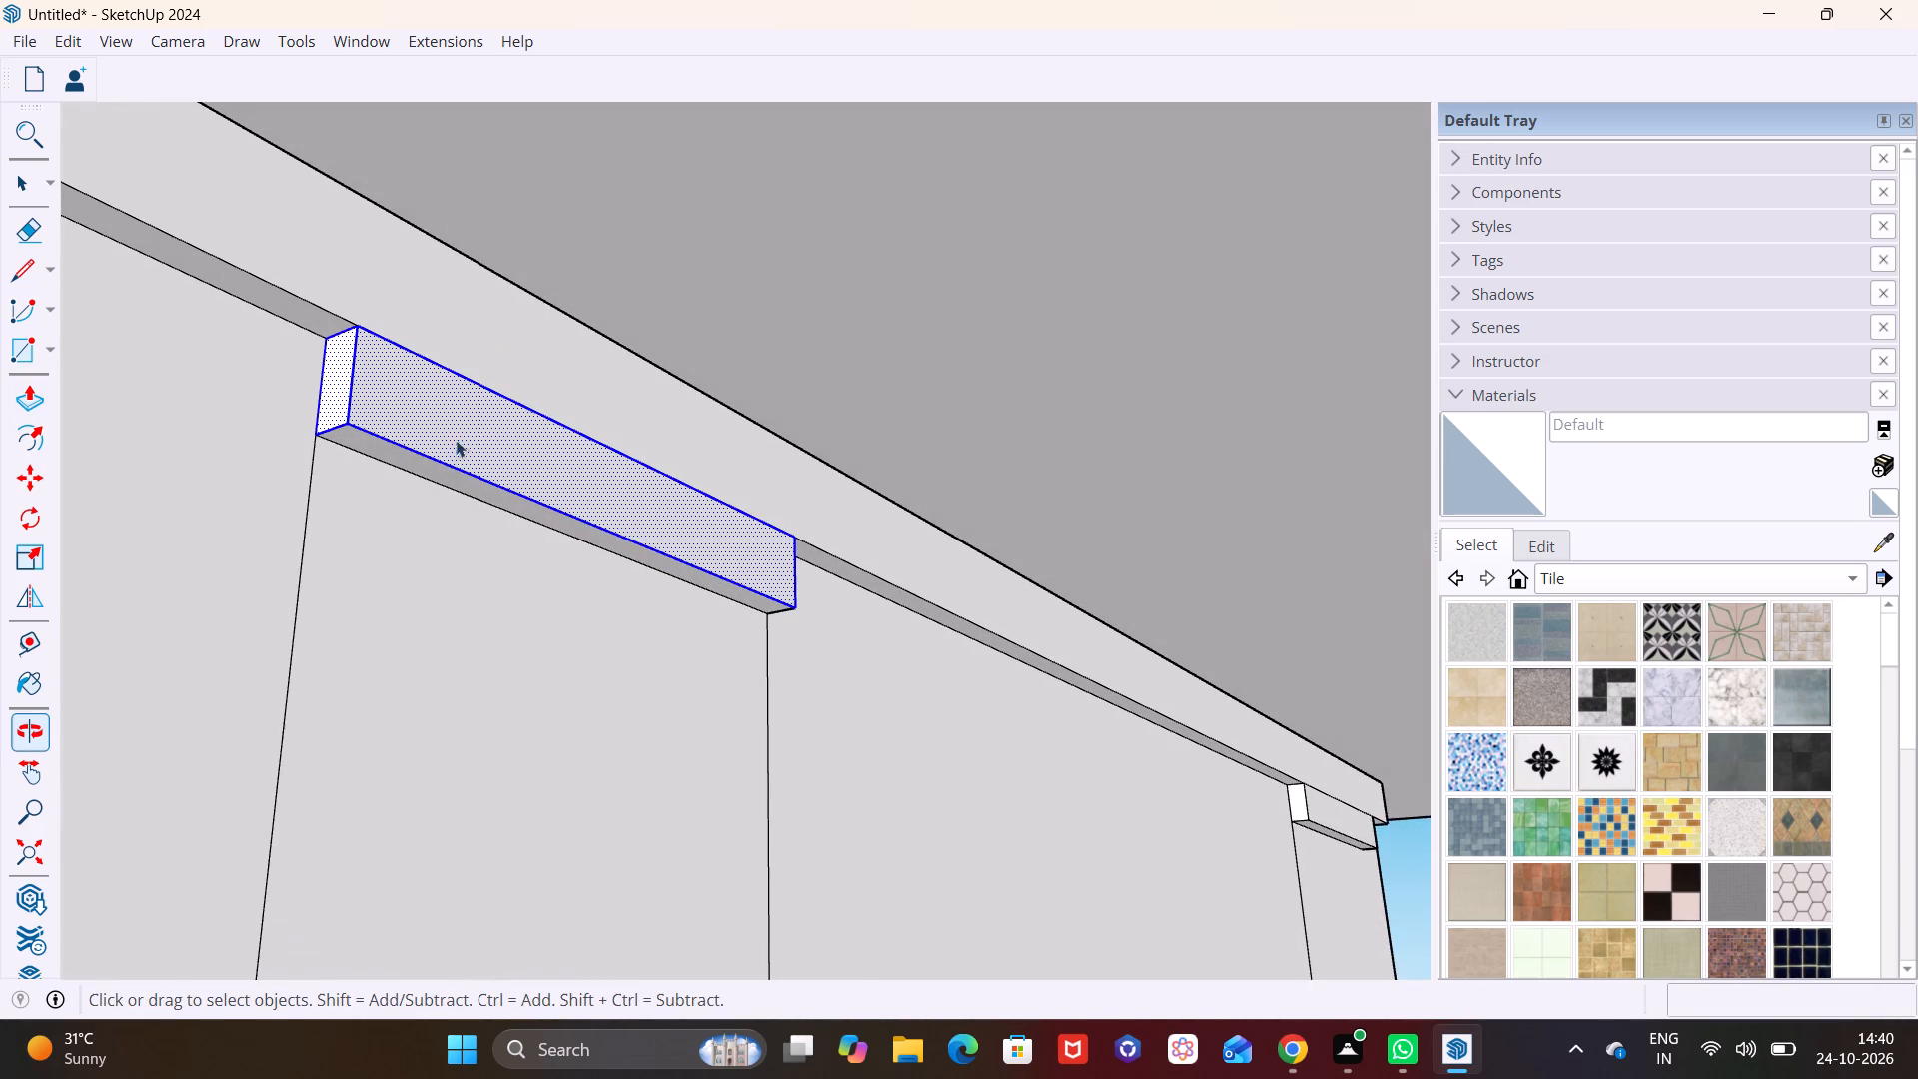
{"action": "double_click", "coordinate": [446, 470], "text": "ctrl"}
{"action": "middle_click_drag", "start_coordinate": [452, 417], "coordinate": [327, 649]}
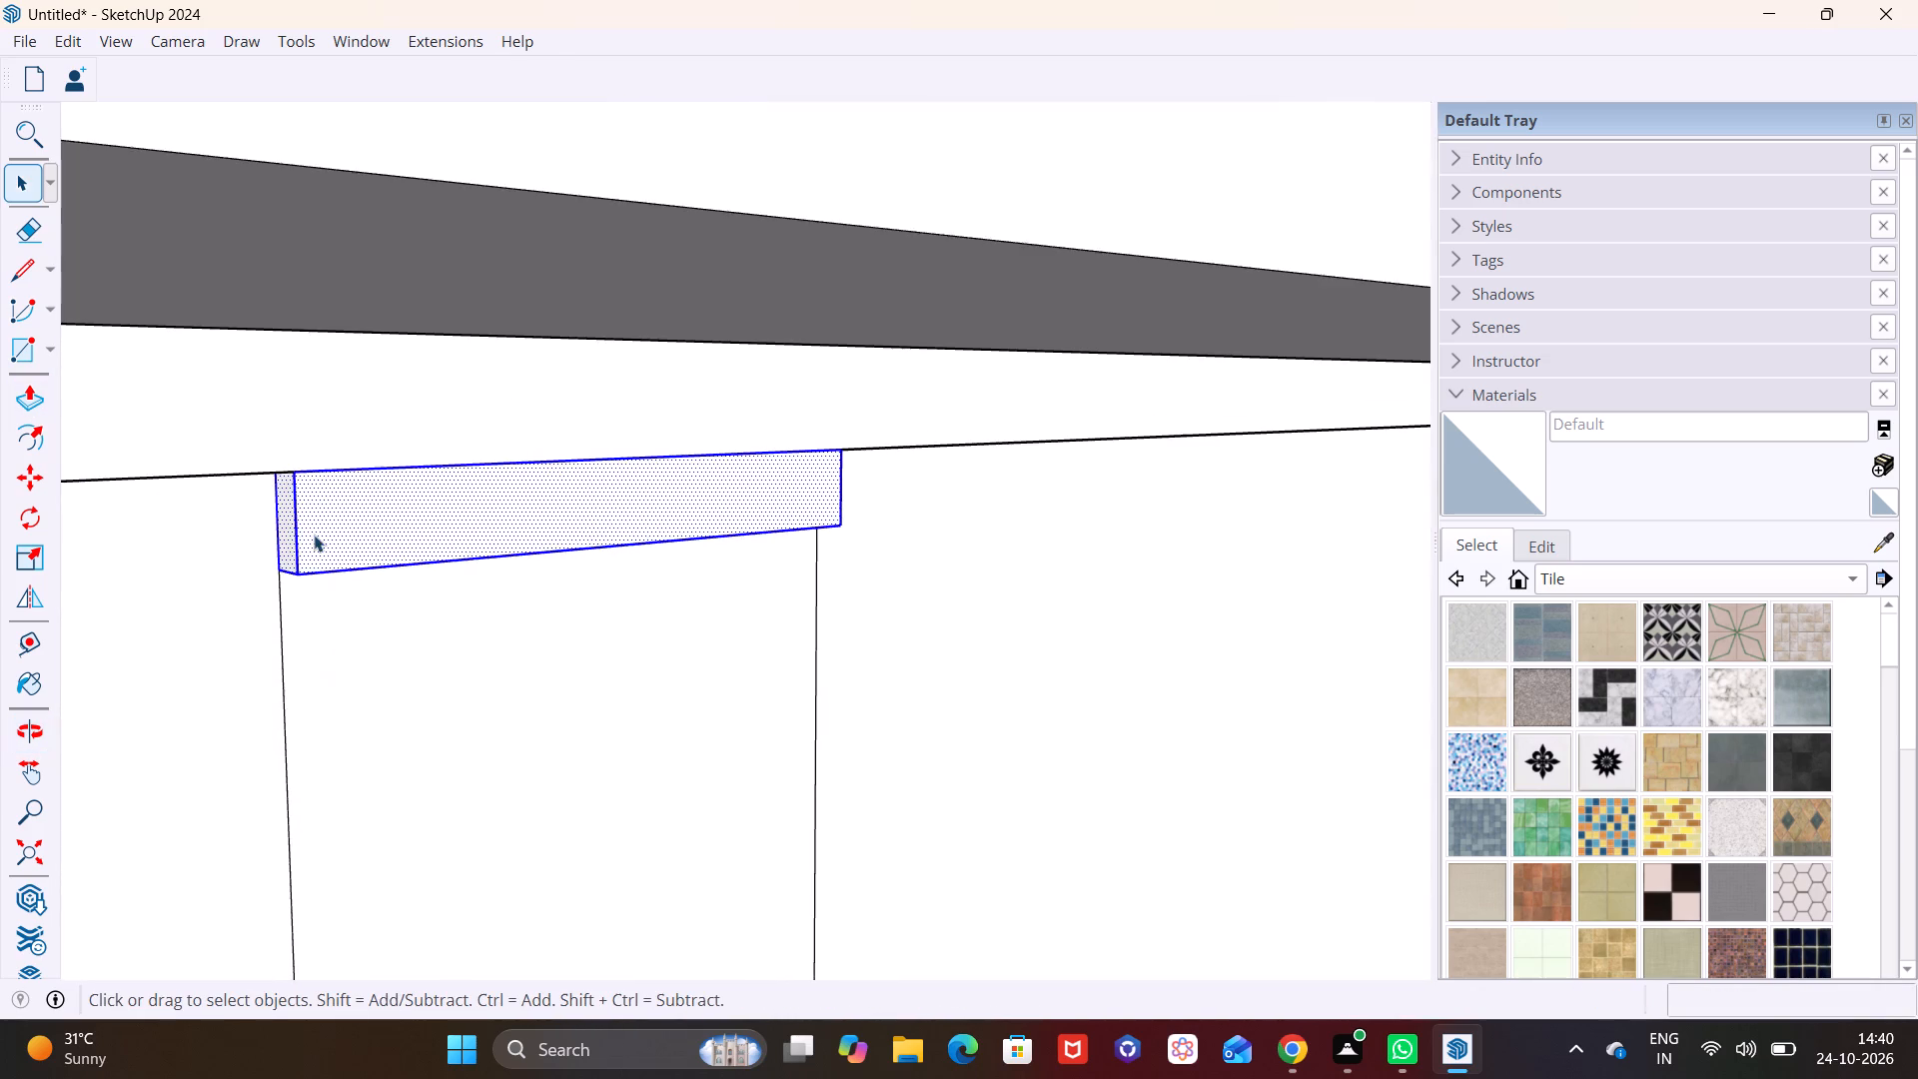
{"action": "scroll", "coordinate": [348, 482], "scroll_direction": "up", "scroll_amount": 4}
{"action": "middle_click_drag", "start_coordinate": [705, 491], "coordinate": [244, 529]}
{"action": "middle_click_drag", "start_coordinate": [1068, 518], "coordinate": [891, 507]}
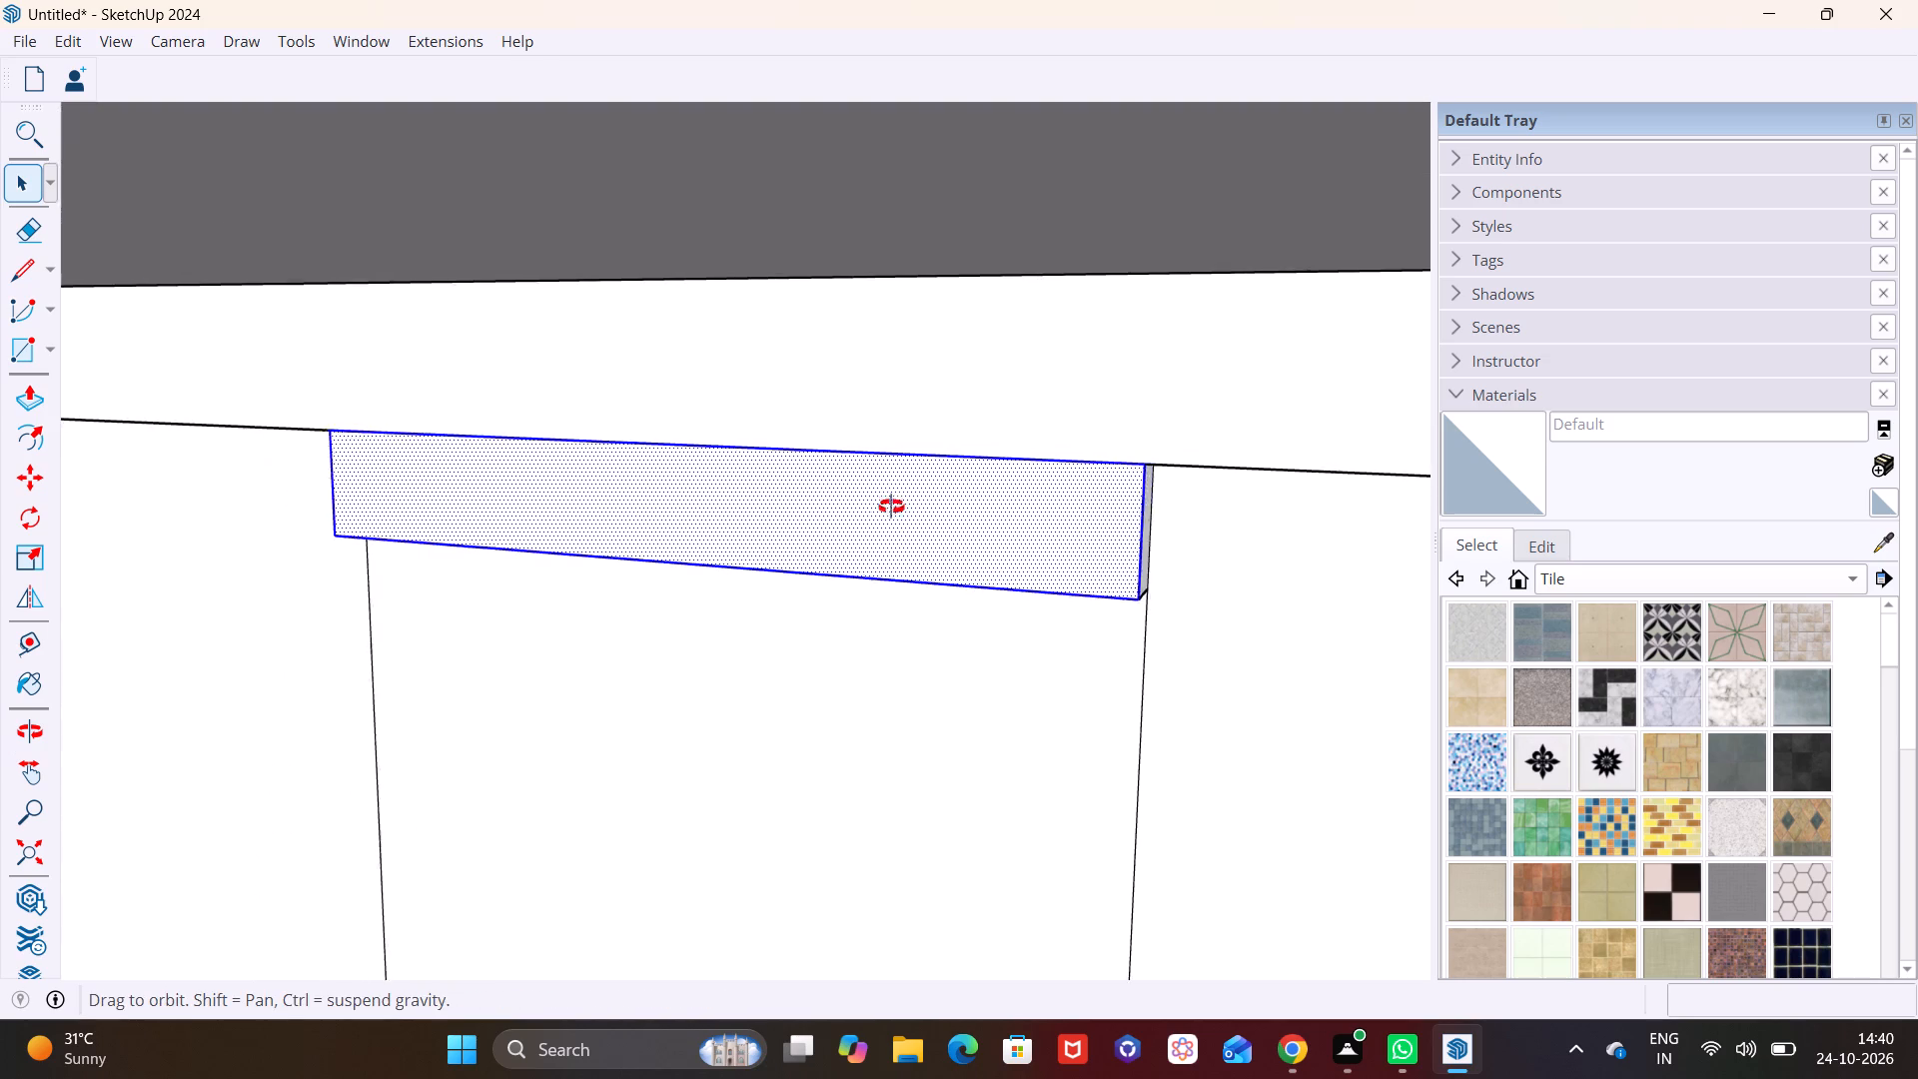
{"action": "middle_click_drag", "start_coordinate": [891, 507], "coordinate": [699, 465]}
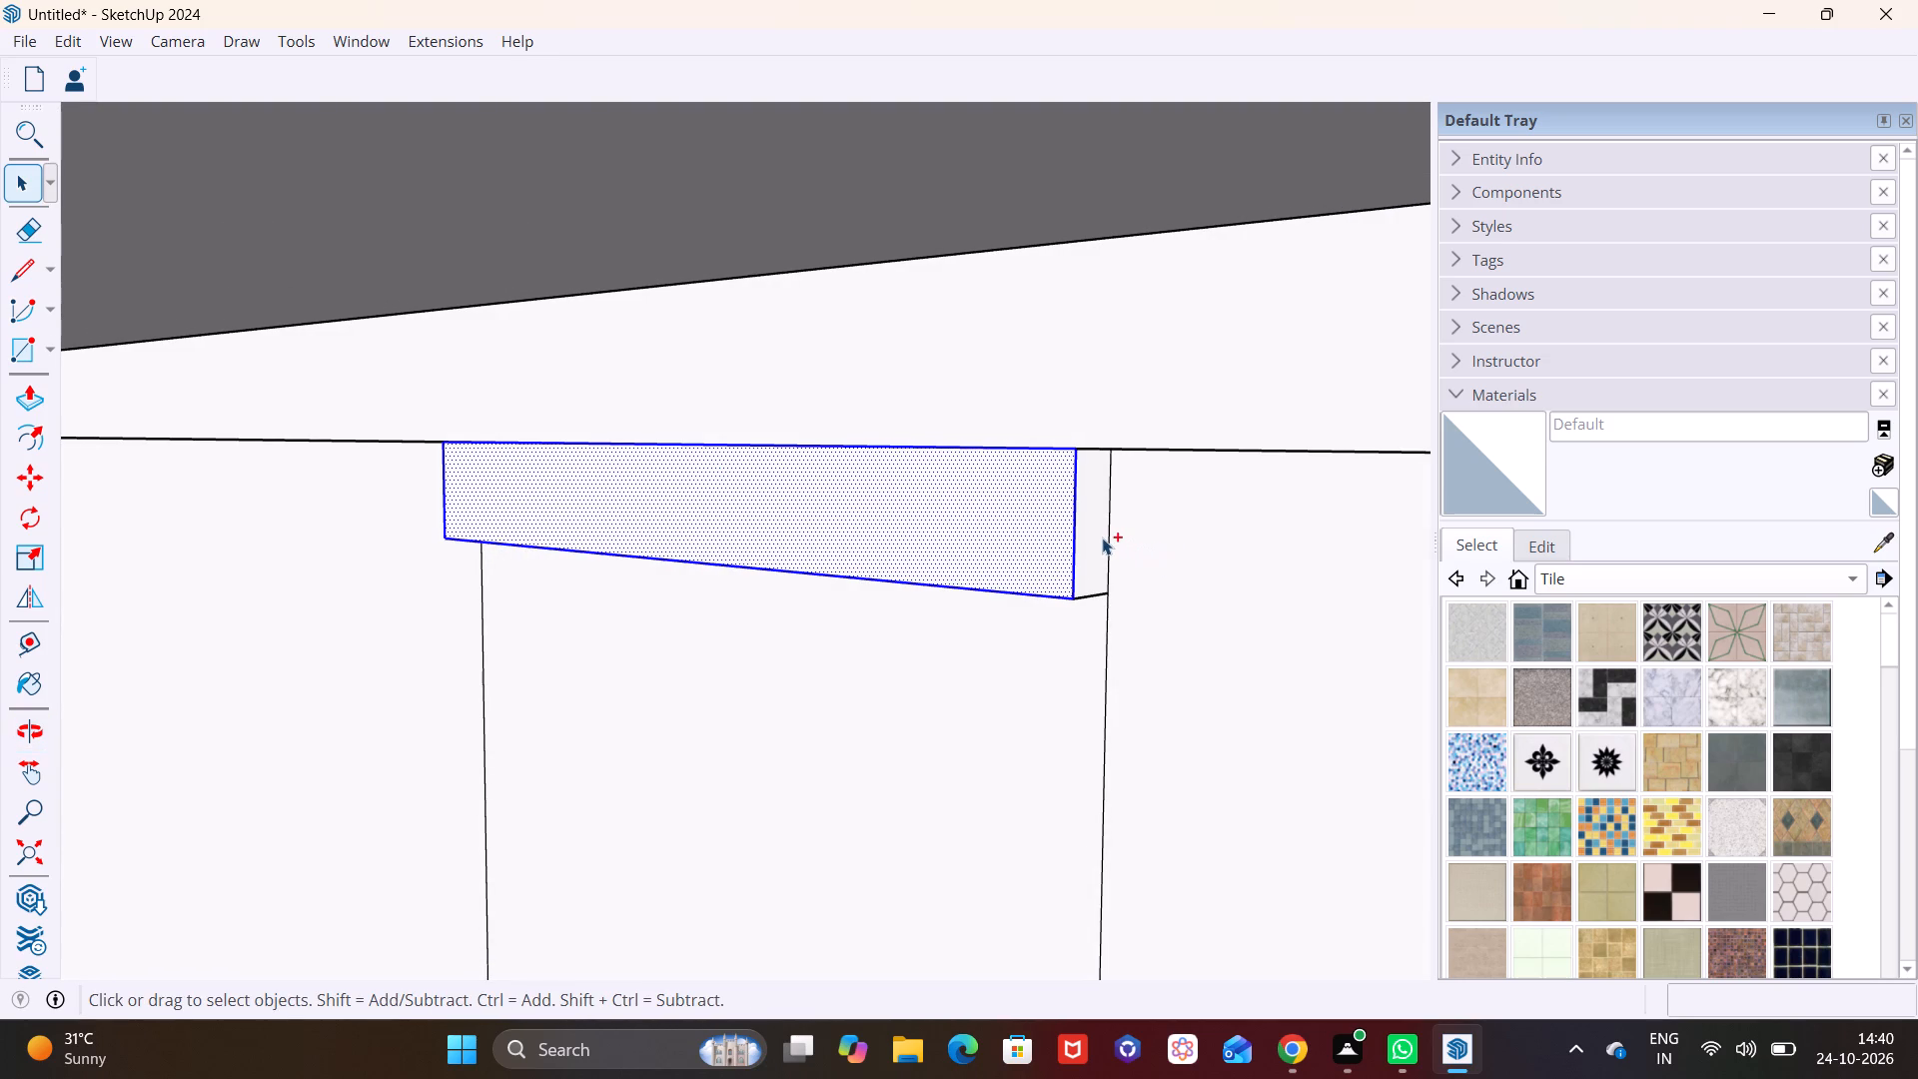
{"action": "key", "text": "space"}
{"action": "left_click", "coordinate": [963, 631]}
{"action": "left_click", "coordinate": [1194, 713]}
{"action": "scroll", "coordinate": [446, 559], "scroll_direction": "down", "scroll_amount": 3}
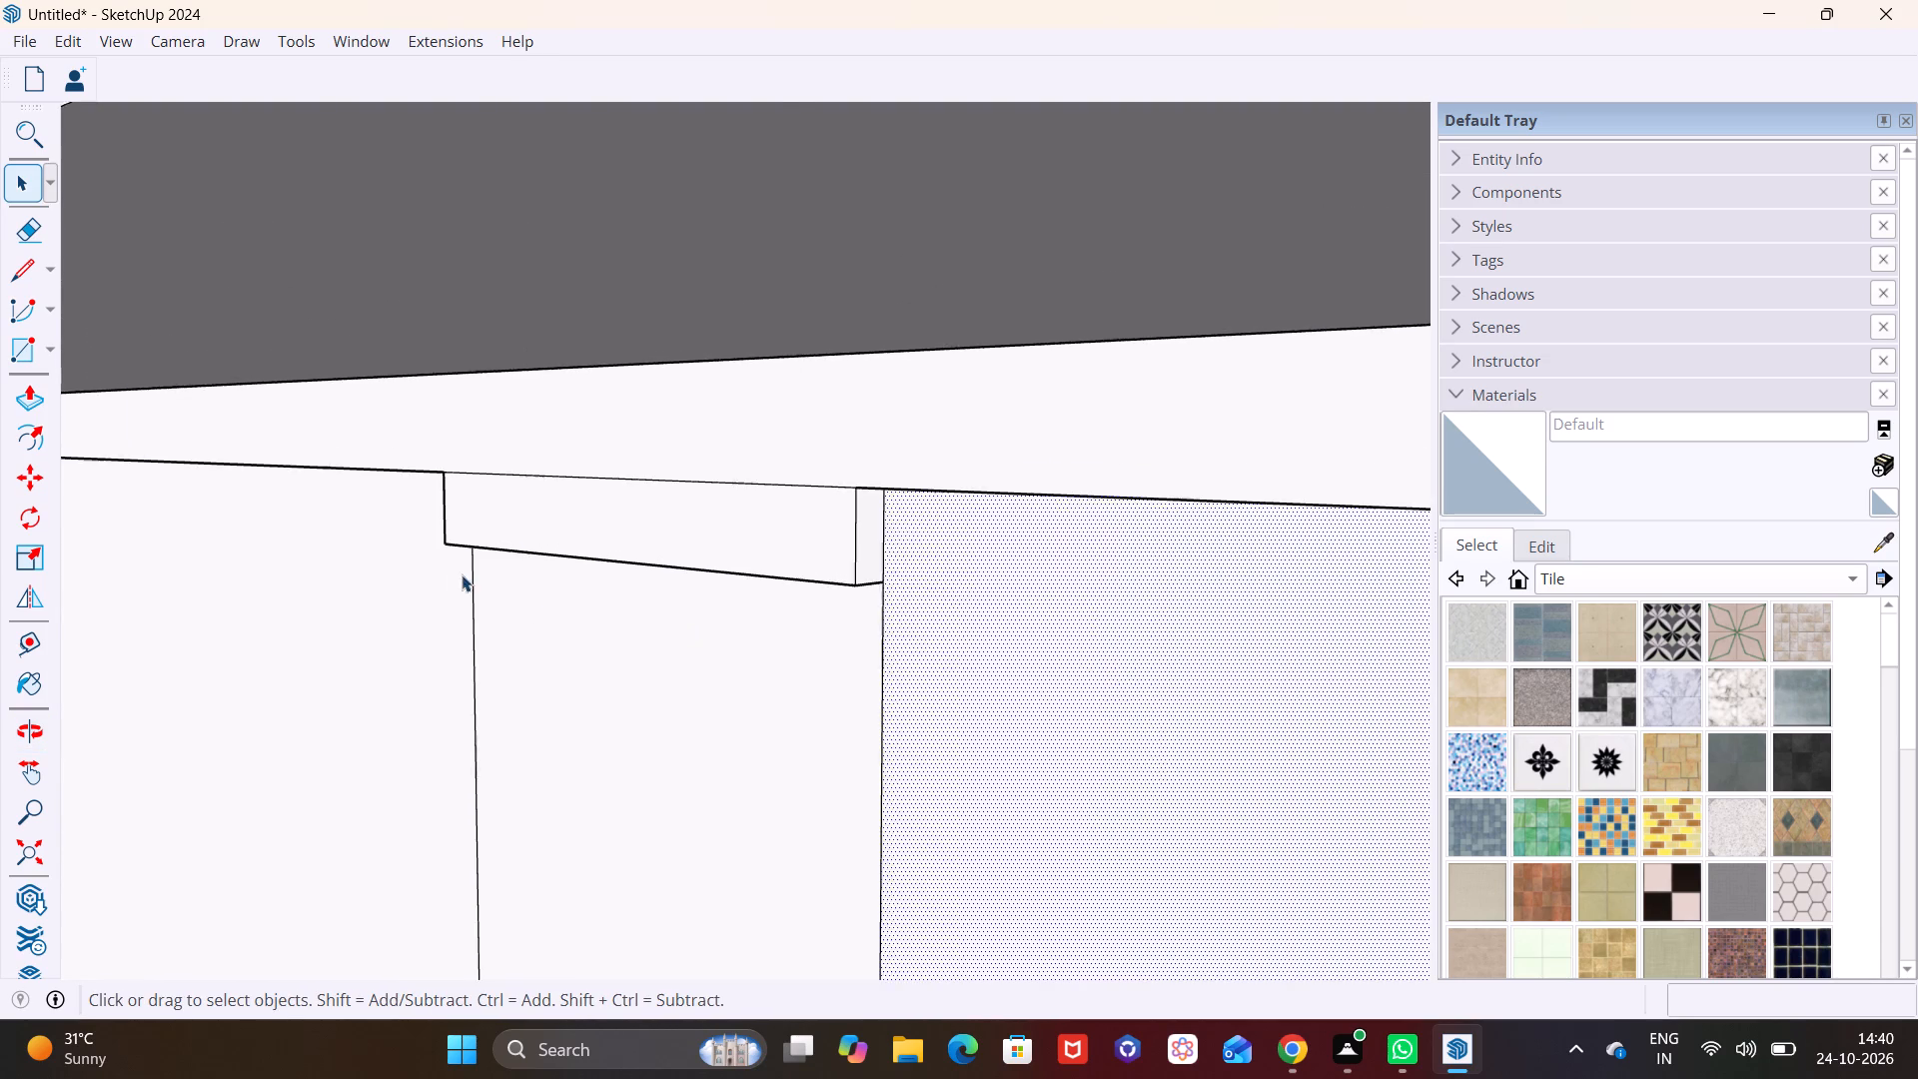
Draw a rectangle about 6 1/2" by 3' 10 3/16" across the middle panel, a thin gap below its top block.
{"action": "middle_click_drag", "start_coordinate": [546, 604], "coordinate": [1110, 543]}
{"action": "middle_click_drag", "start_coordinate": [588, 688], "coordinate": [684, 532], "text": "shift"}
{"action": "scroll", "coordinate": [508, 516], "scroll_direction": "up", "scroll_amount": 1}
{"action": "middle_click_drag", "start_coordinate": [508, 516], "coordinate": [684, 540]}
{"action": "scroll", "coordinate": [514, 469], "scroll_direction": "up", "scroll_amount": 2}
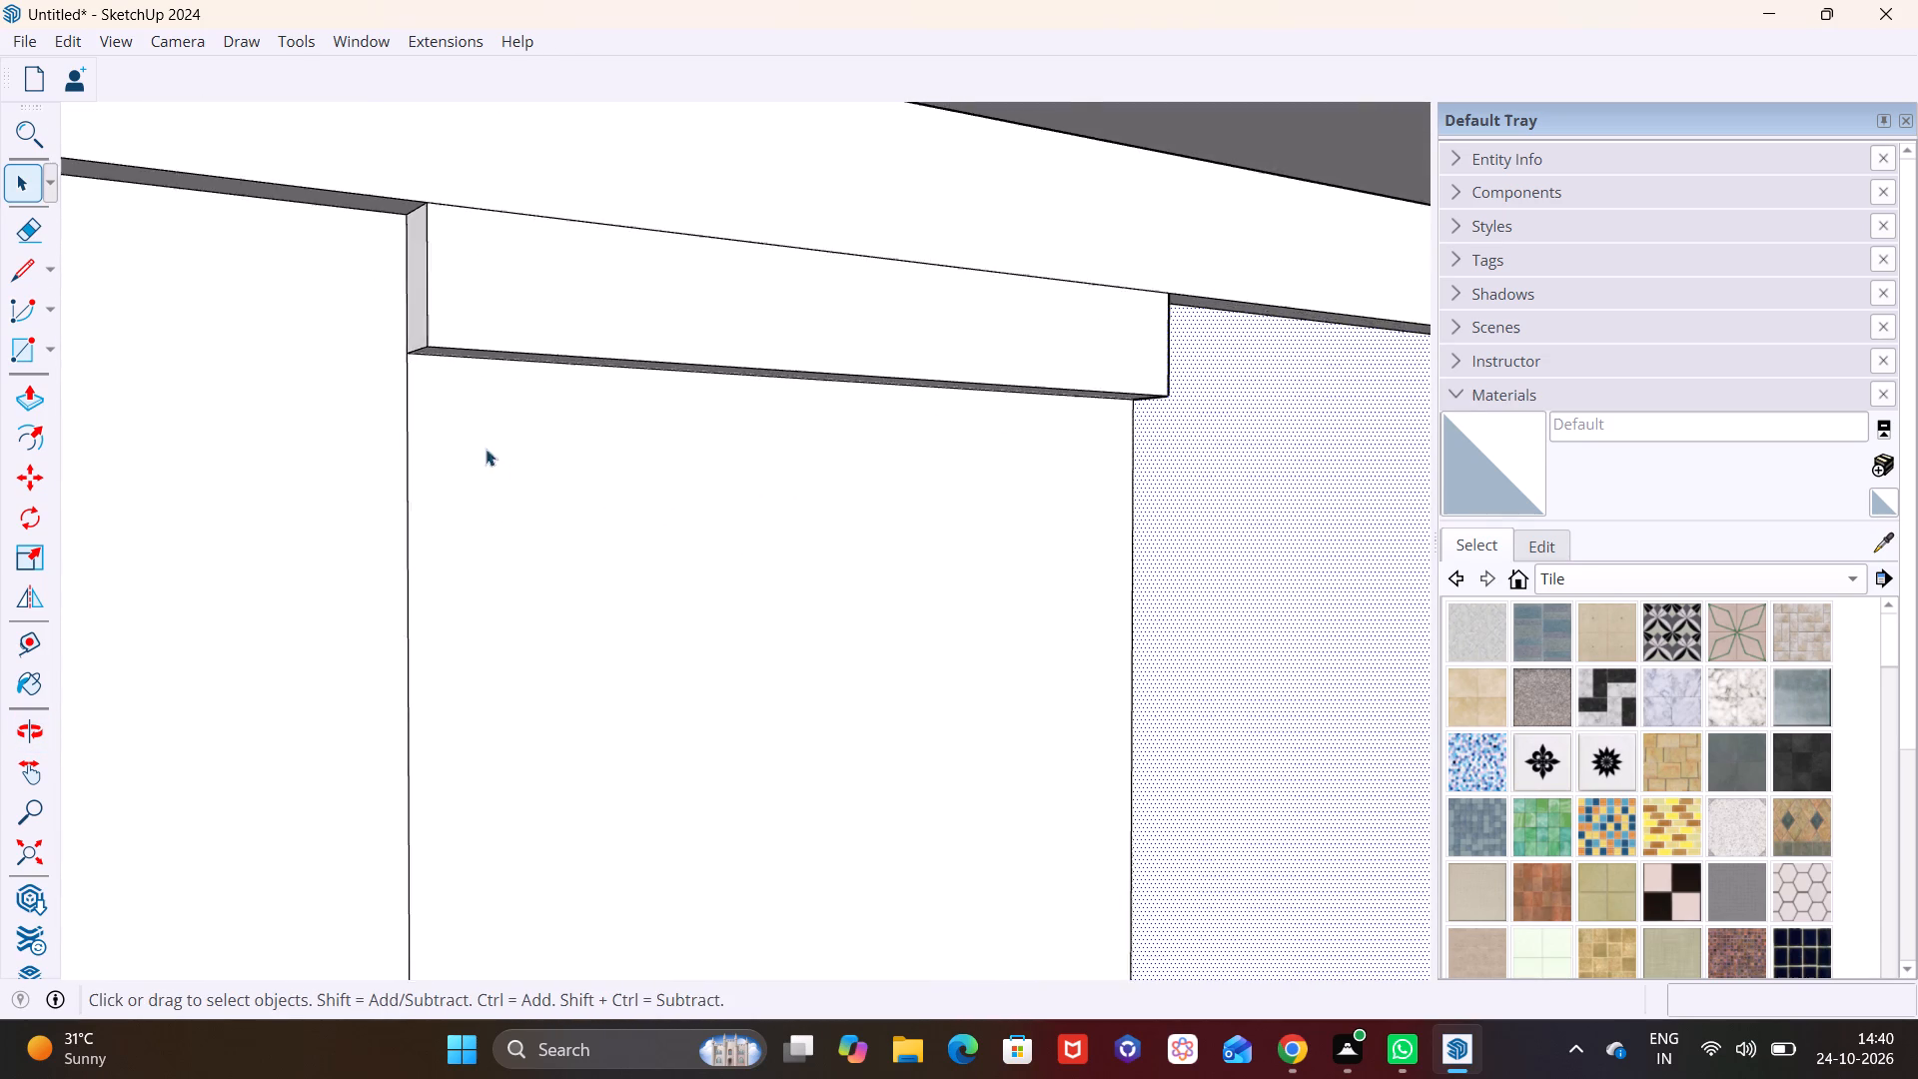
{"action": "scroll", "coordinate": [485, 449], "scroll_direction": "up", "scroll_amount": 3}
{"action": "left_click", "coordinate": [51, 343]}
{"action": "left_click", "coordinate": [55, 391]}
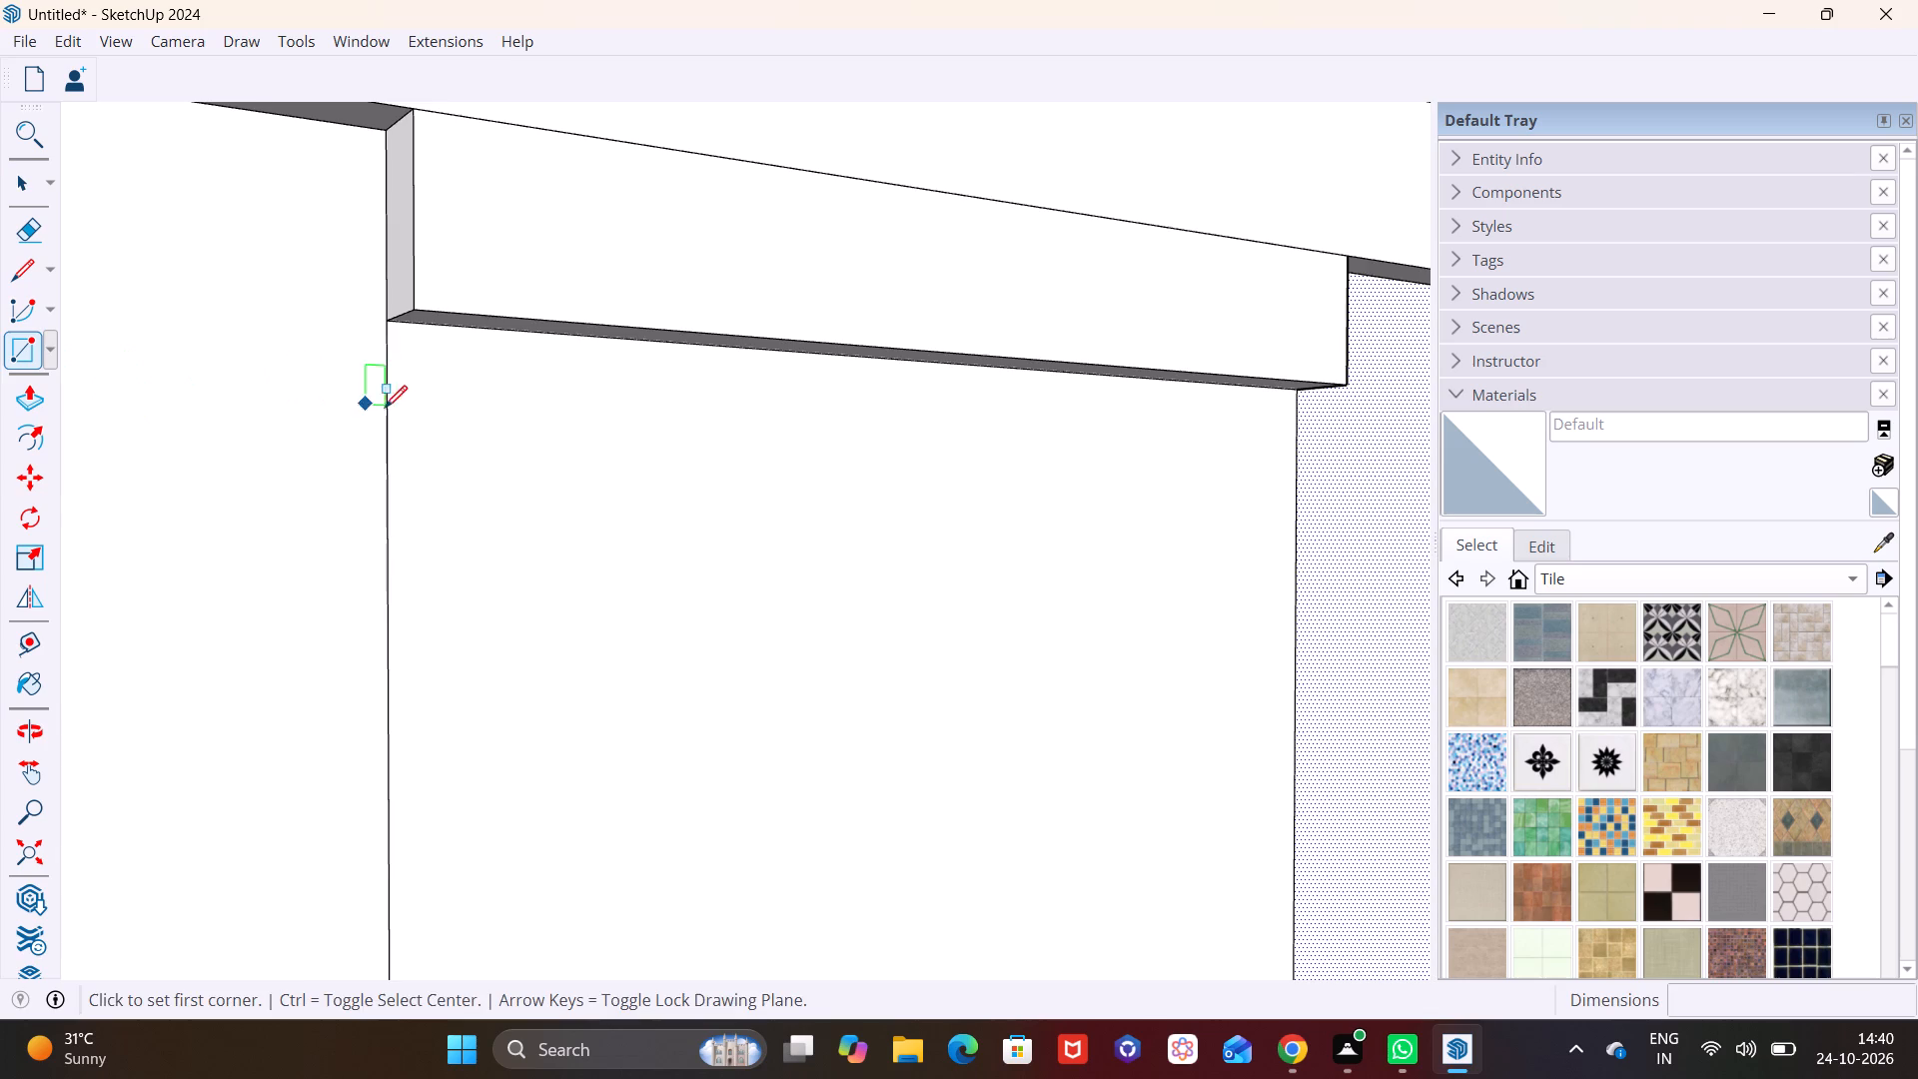
{"action": "middle_click_drag", "start_coordinate": [396, 405], "coordinate": [355, 424]}
{"action": "scroll", "coordinate": [344, 381], "scroll_direction": "up", "scroll_amount": 10}
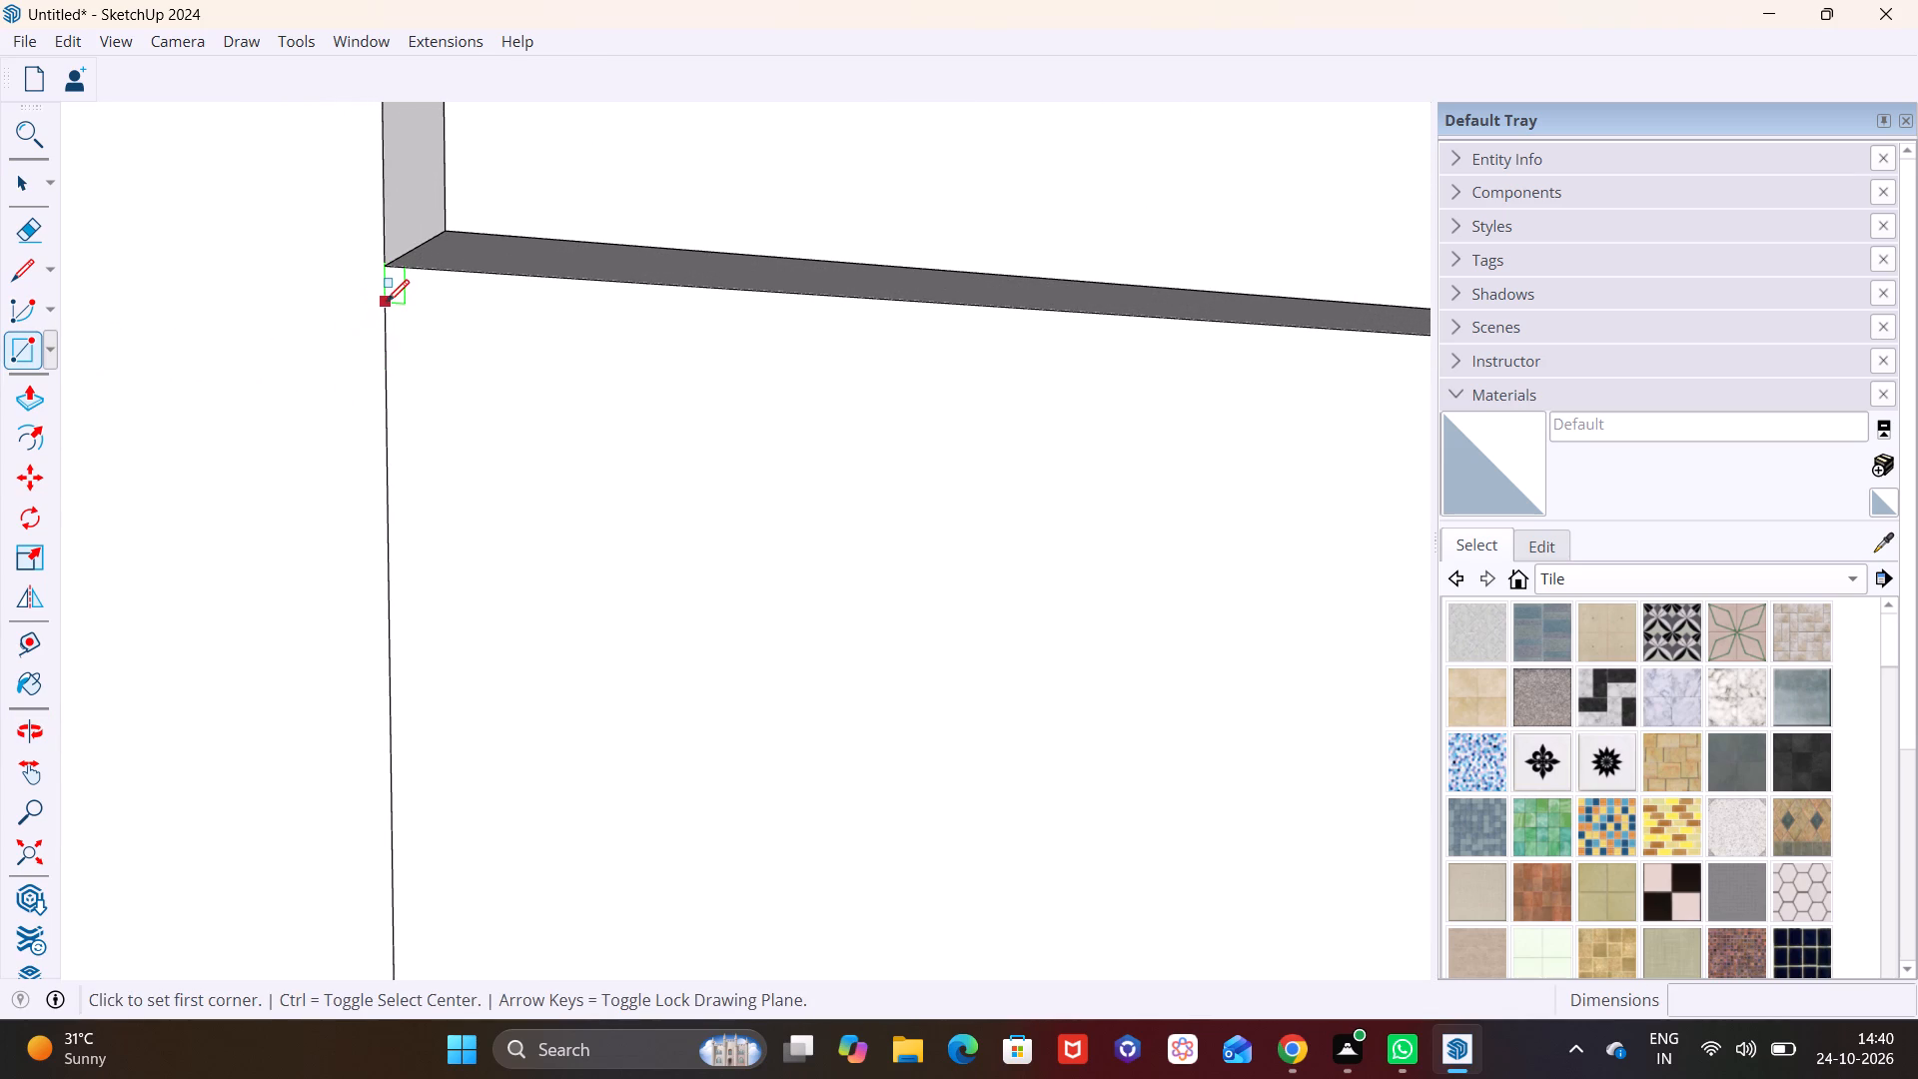
{"action": "left_click", "coordinate": [387, 296]}
{"action": "scroll", "coordinate": [542, 399], "scroll_direction": "down", "scroll_amount": 5}
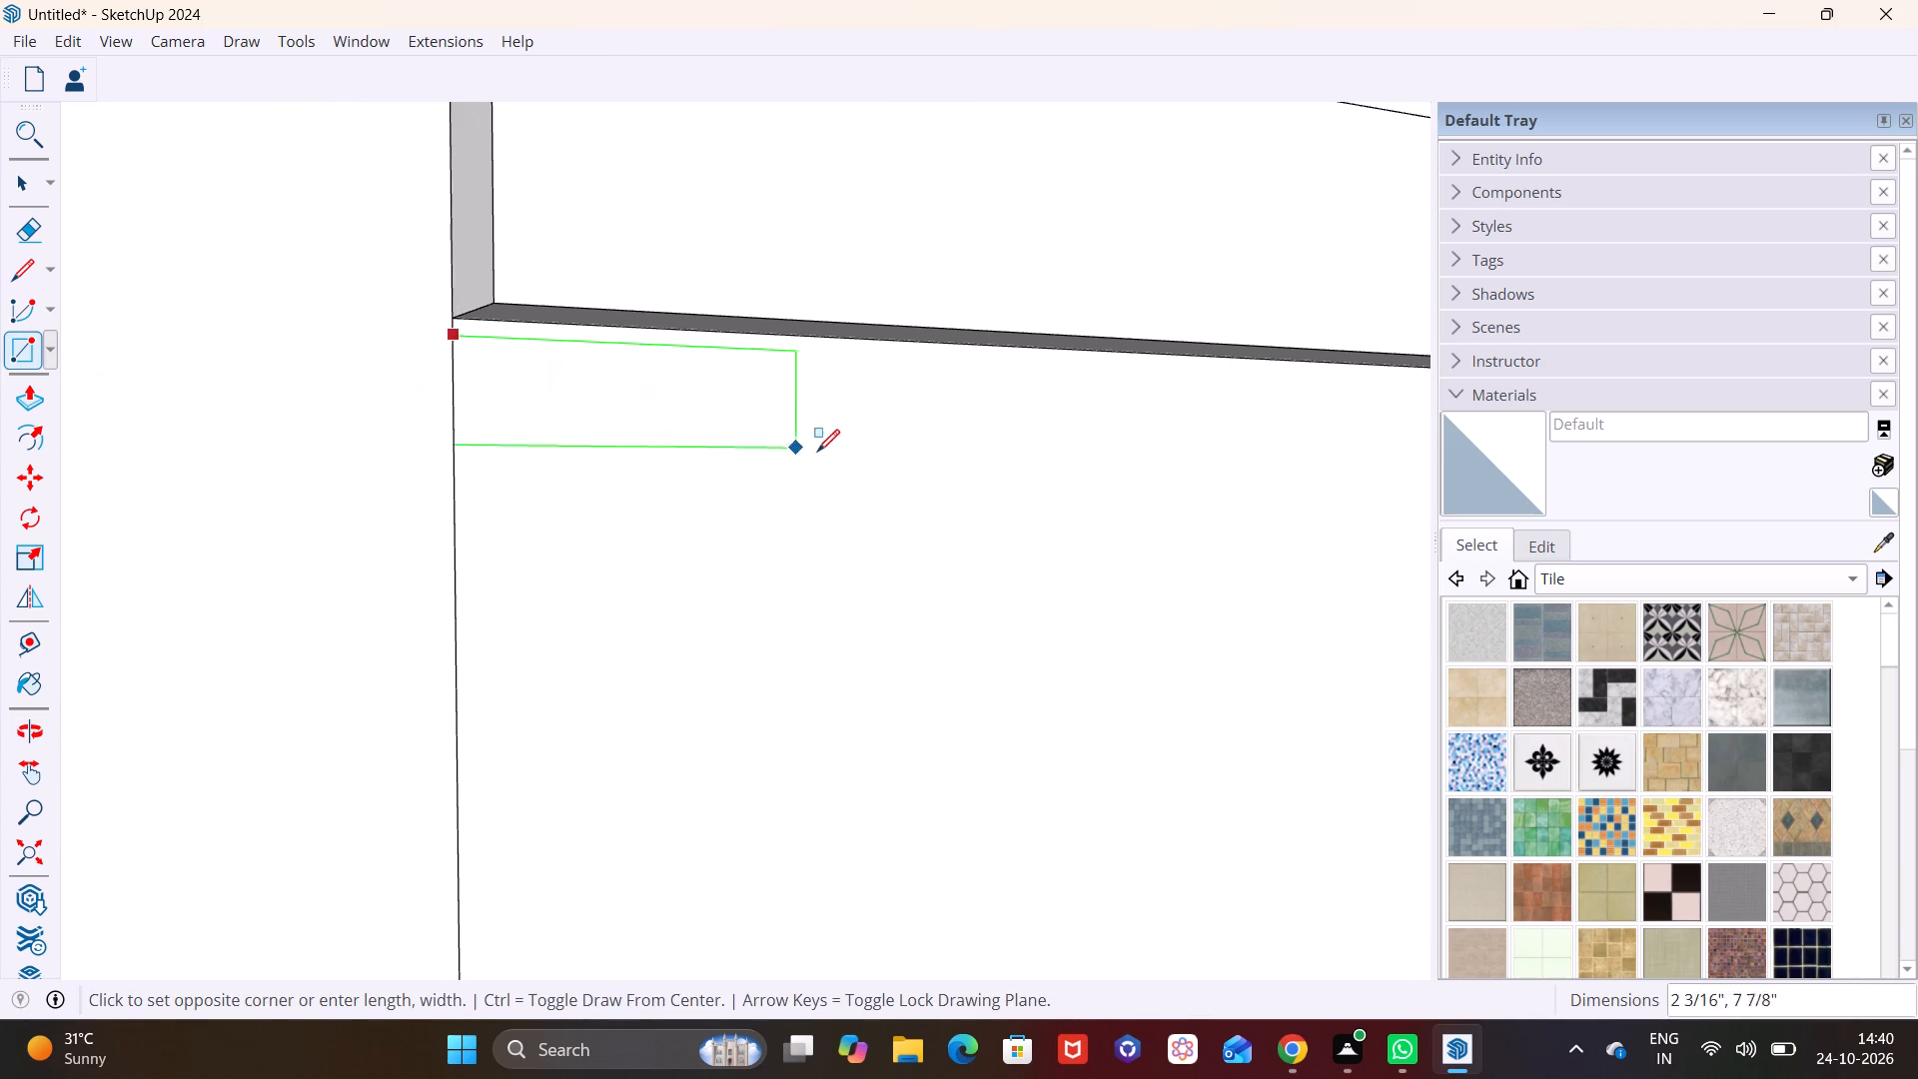
{"action": "scroll", "coordinate": [825, 461], "scroll_direction": "down", "scroll_amount": 2}
{"action": "middle_click_drag", "start_coordinate": [835, 485], "coordinate": [246, 555]}
{"action": "scroll", "coordinate": [570, 569], "scroll_direction": "down", "scroll_amount": 9}
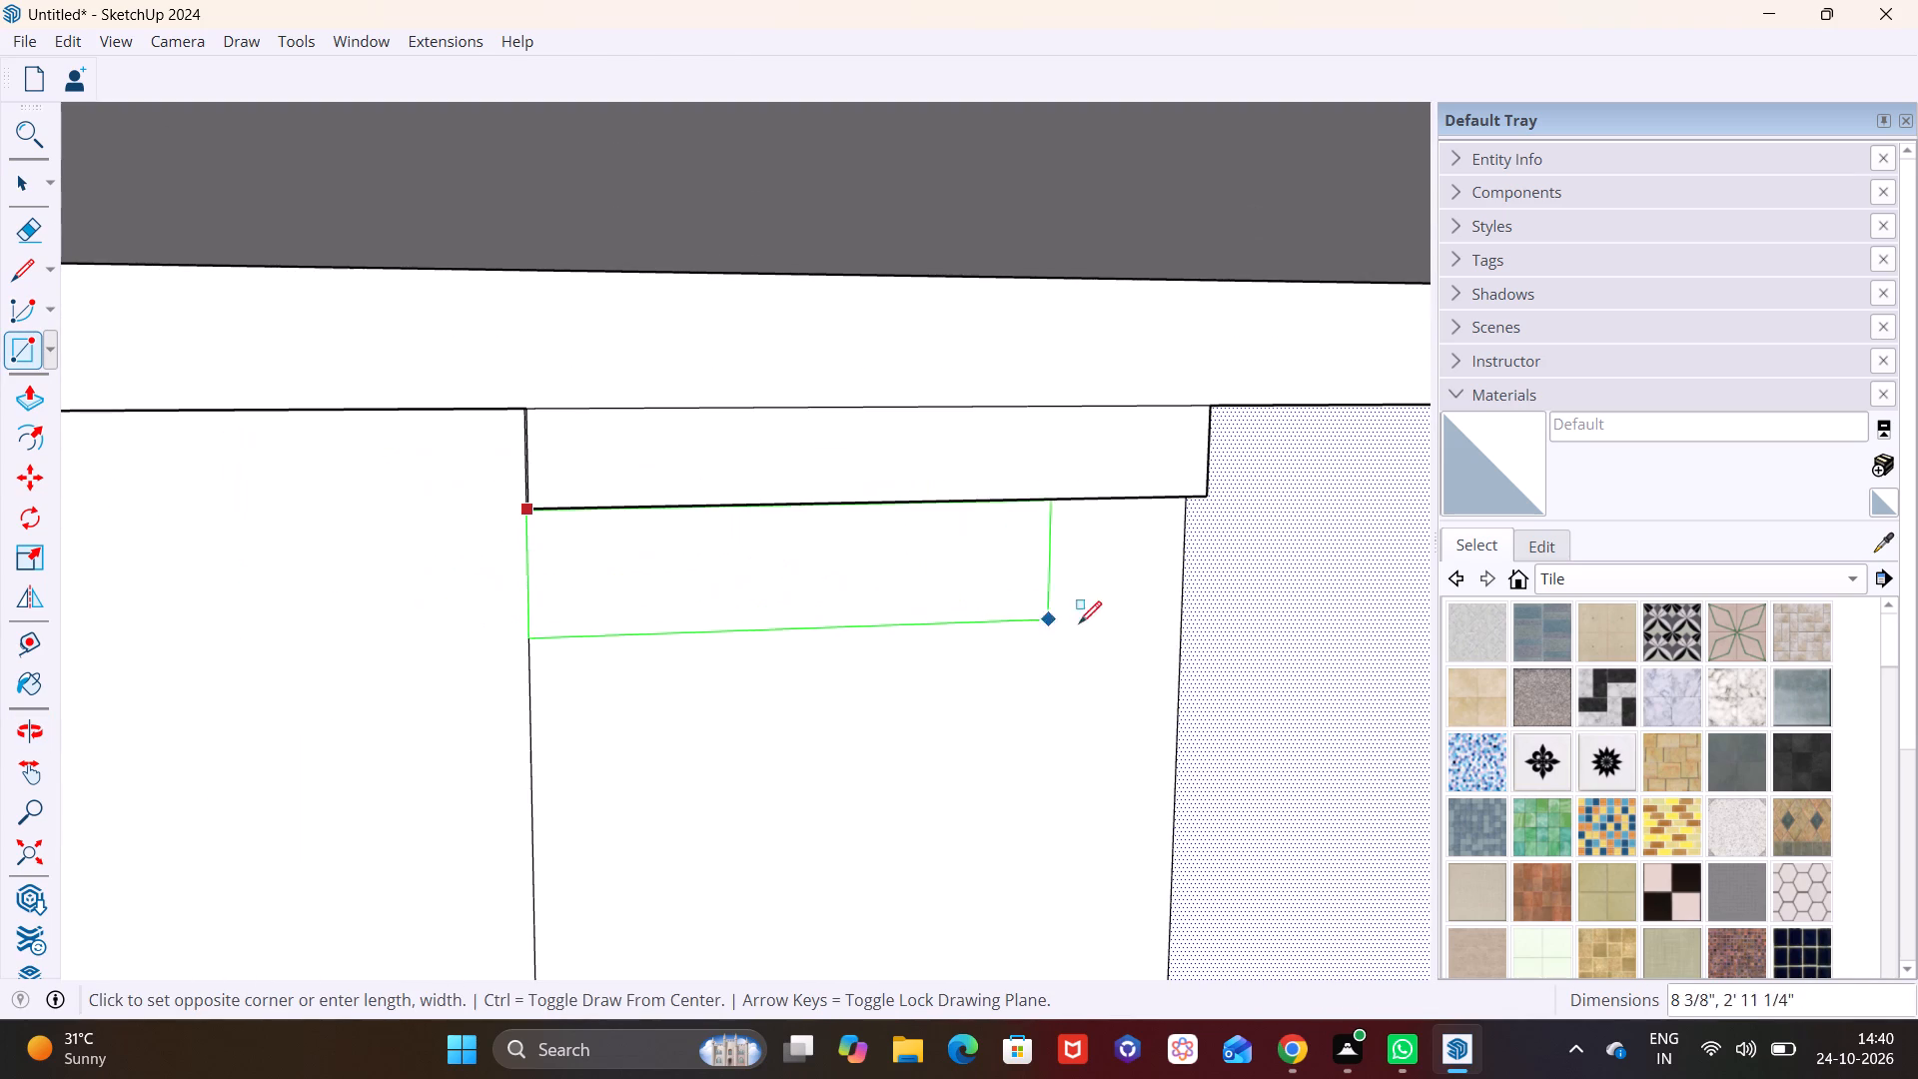
{"action": "middle_click_drag", "start_coordinate": [1181, 597], "coordinate": [1148, 548]}
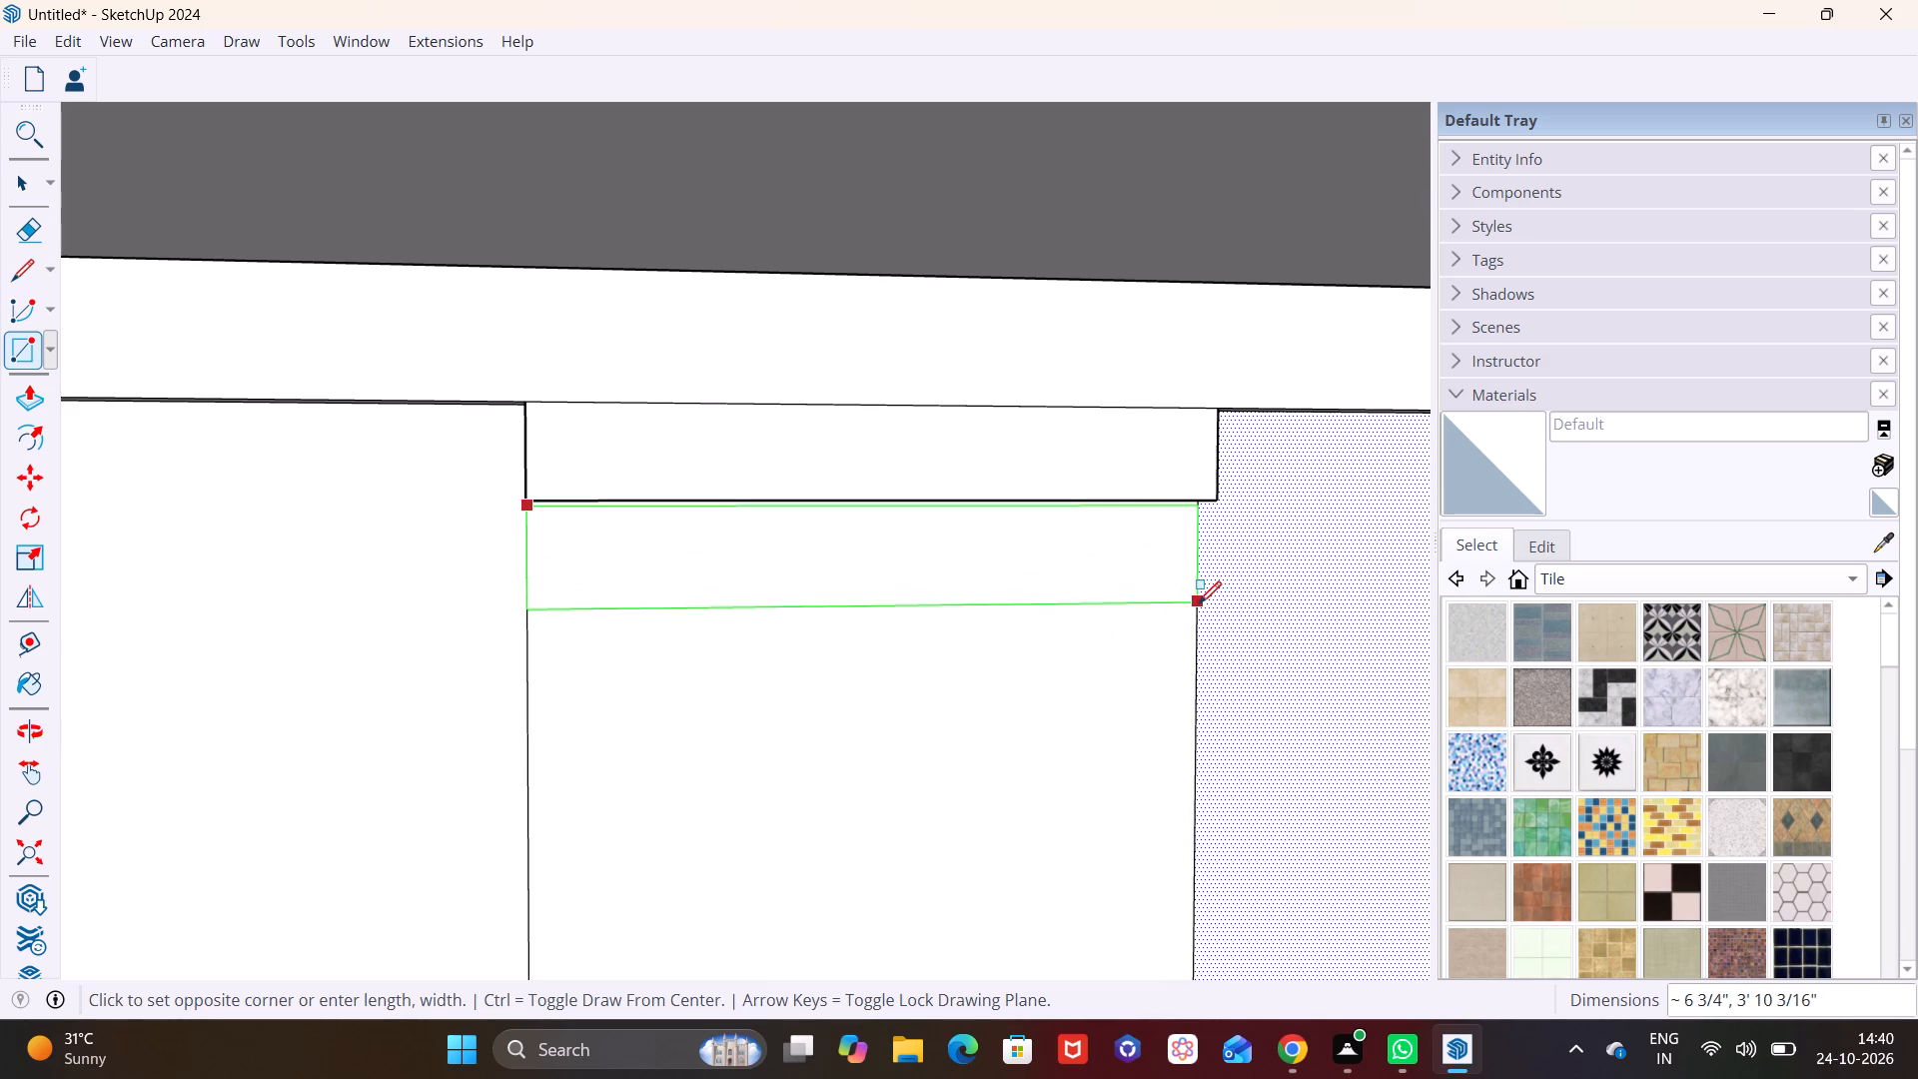
{"action": "left_click", "coordinate": [1202, 599]}
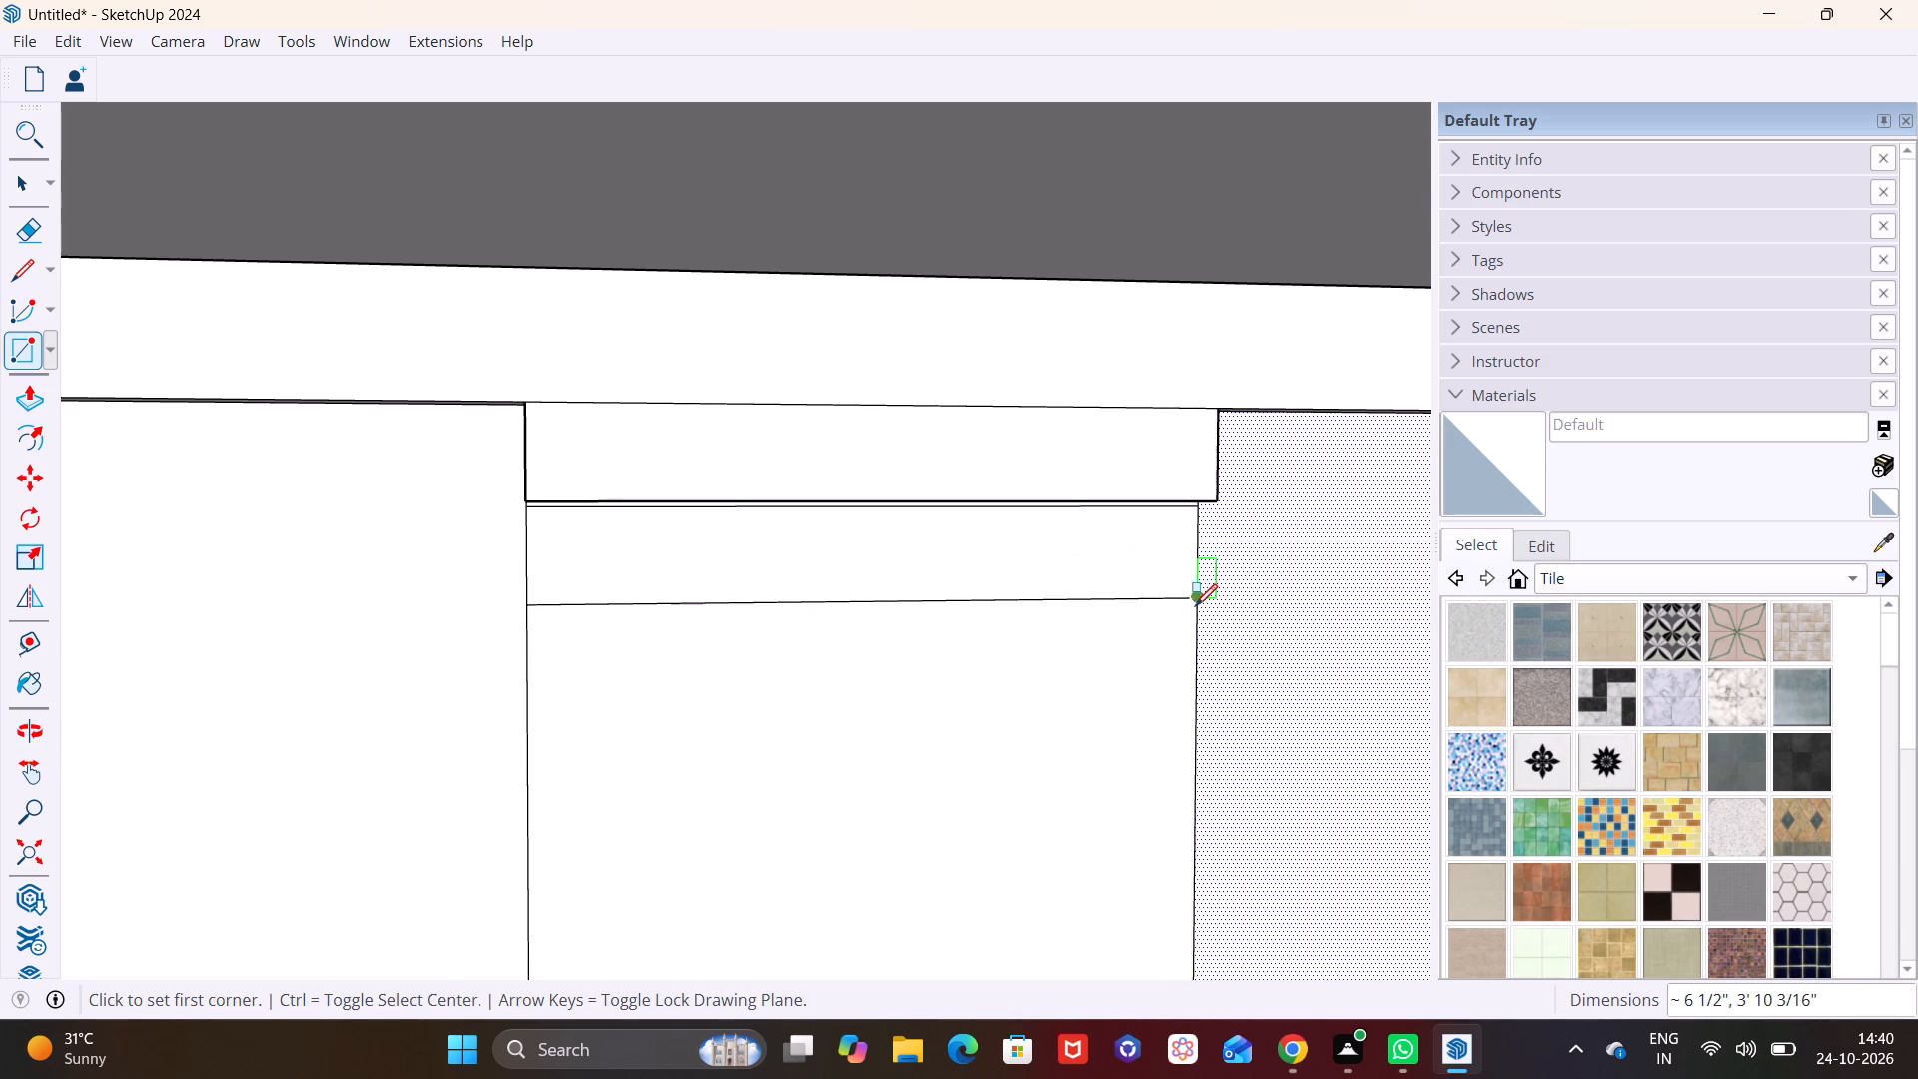
Extrude the new rectangle outward to match the depth of the block above it.
{"action": "key", "text": "space"}
{"action": "double_click", "coordinate": [695, 570]}
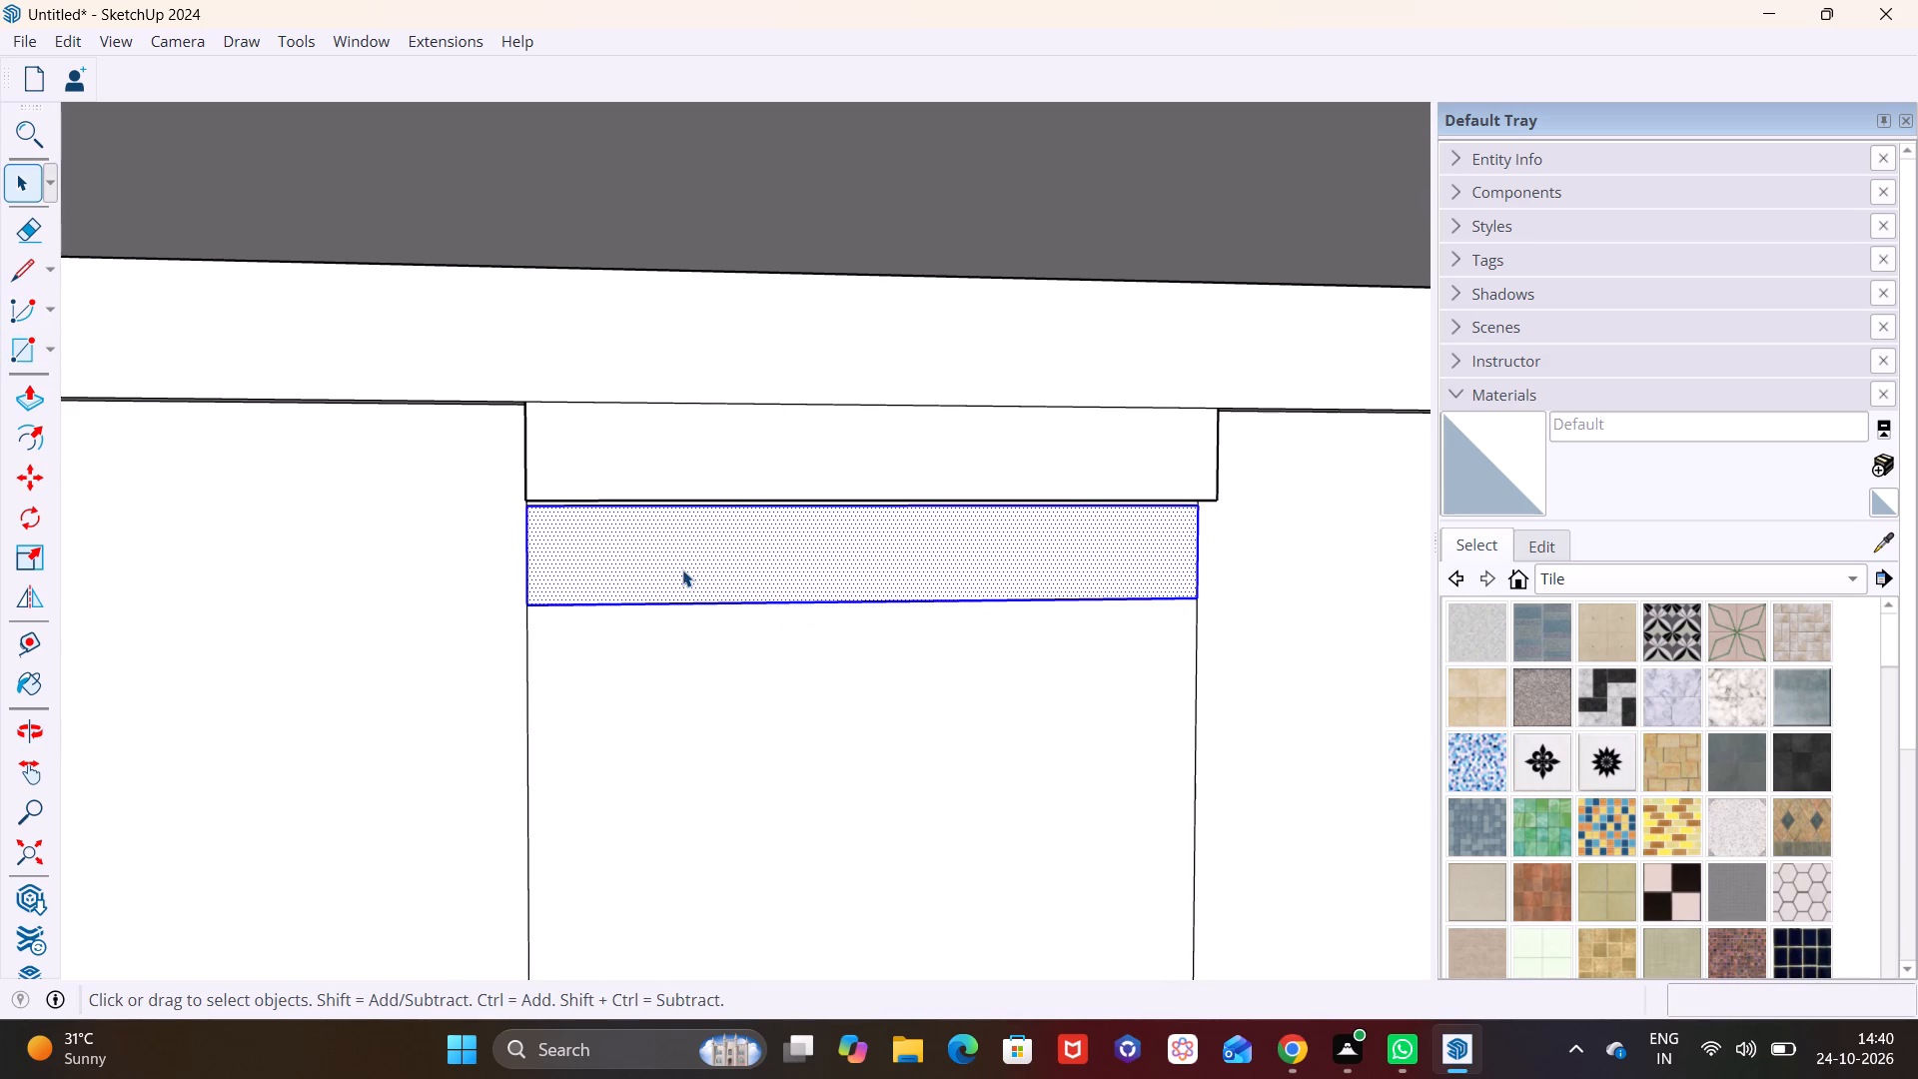
{"action": "left_click", "coordinate": [22, 394]}
{"action": "left_click", "coordinate": [564, 545]}
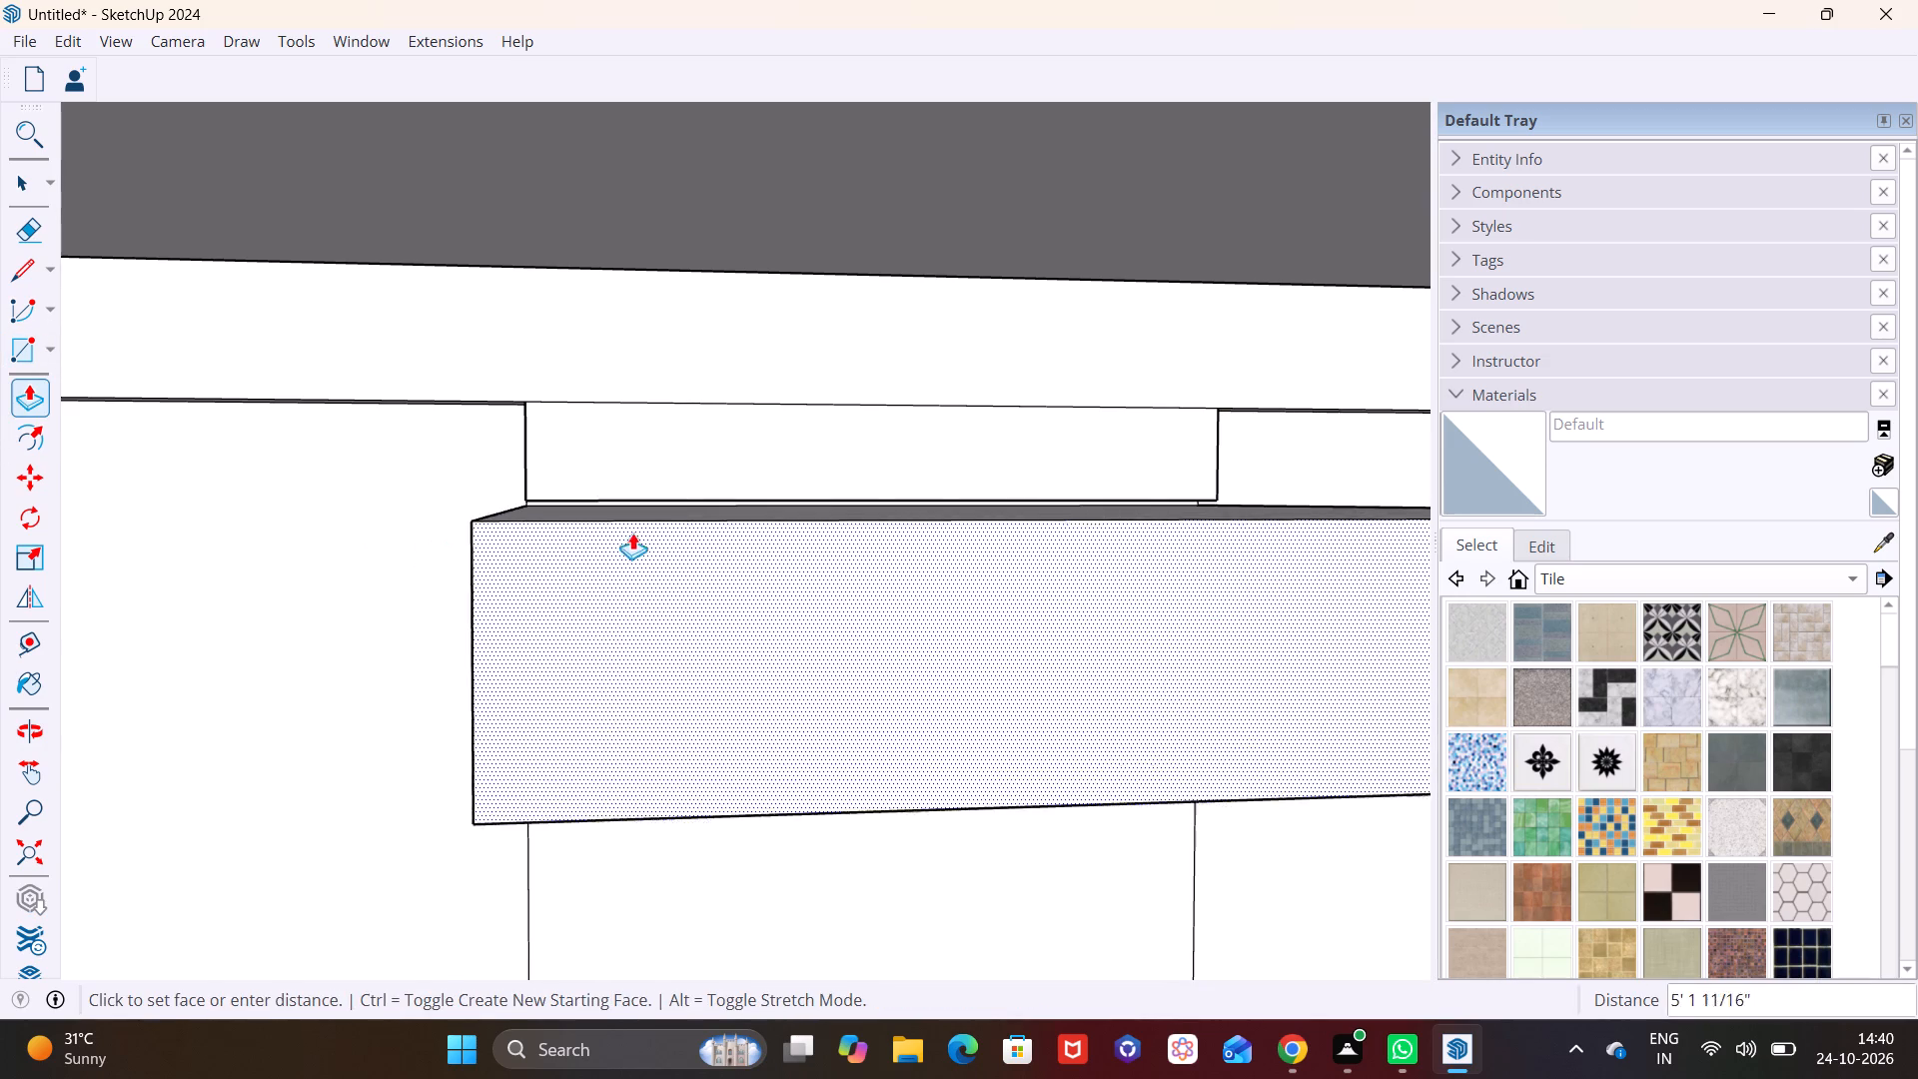
{"action": "left_click", "coordinate": [633, 496]}
{"action": "middle_click_drag", "start_coordinate": [614, 536], "coordinate": [896, 578]}
{"action": "key", "text": "space"}
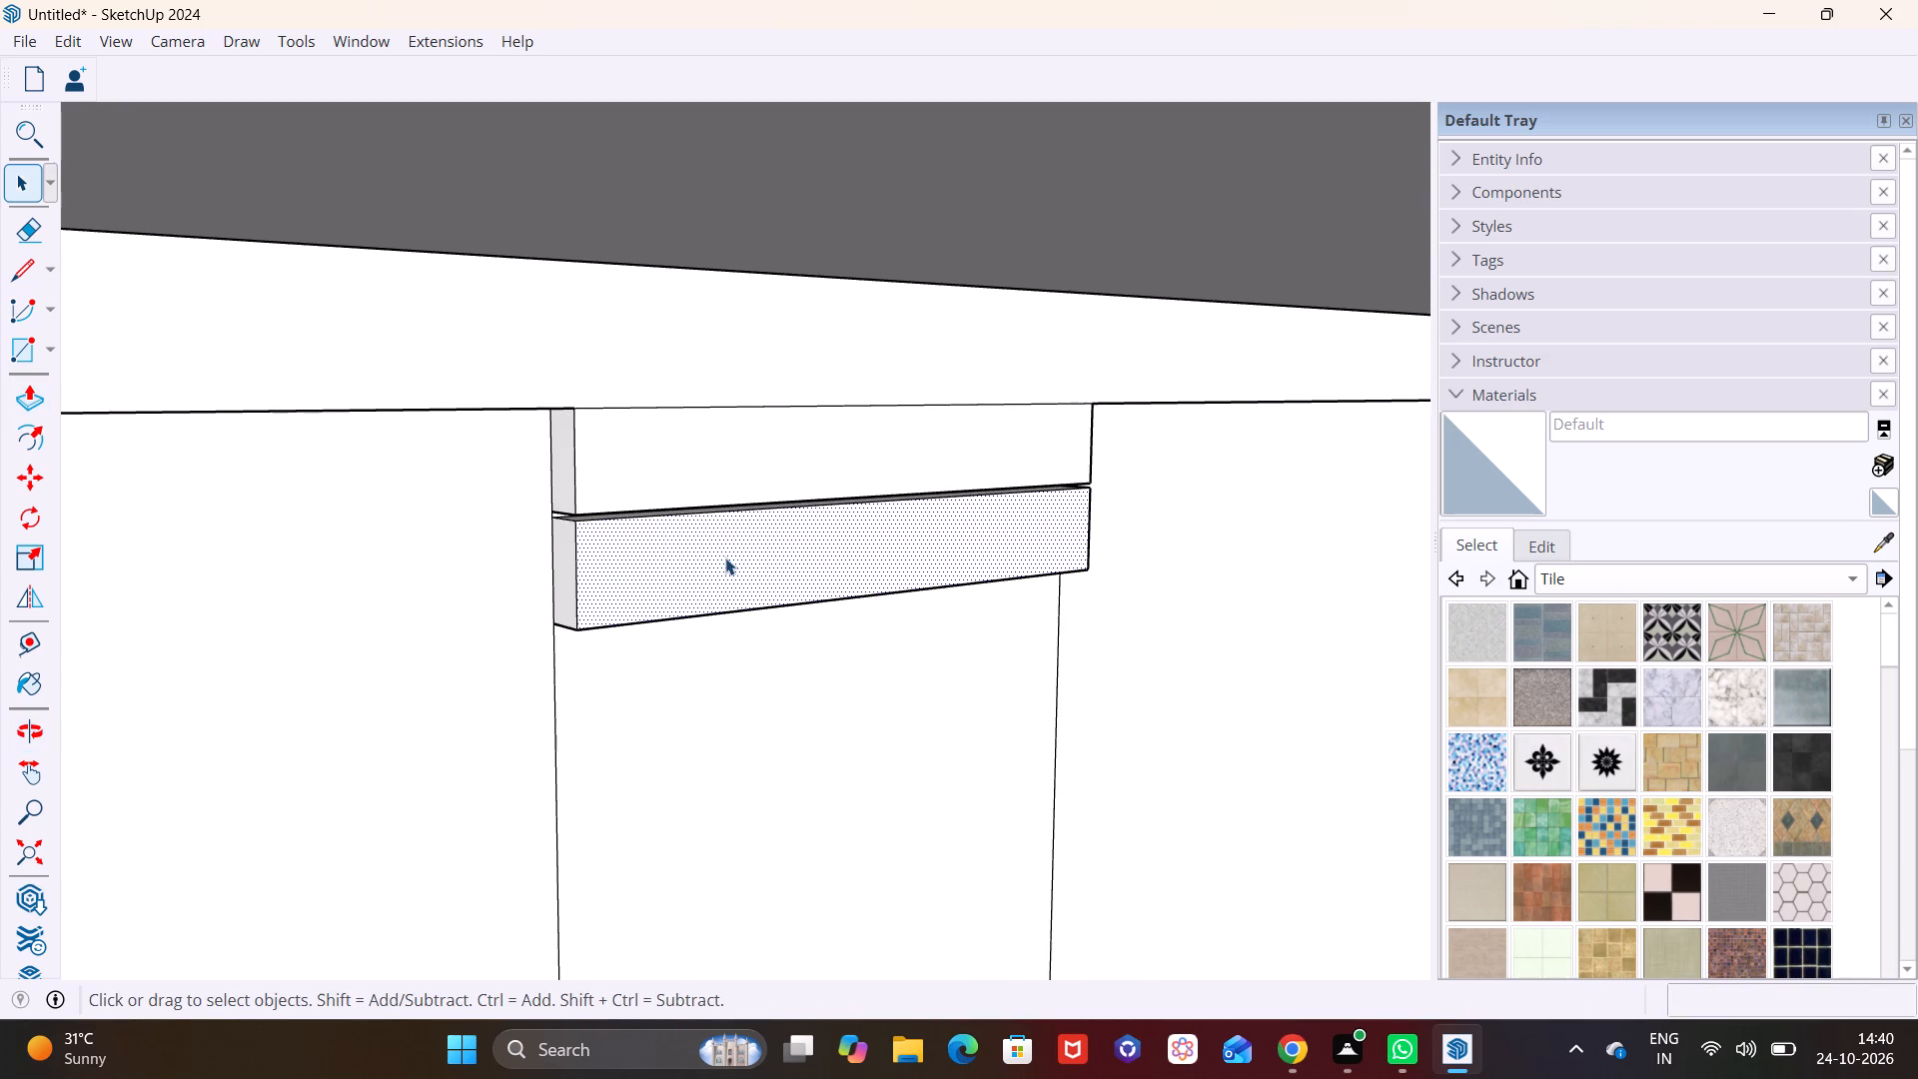
Select all faces of the middle panel's second block and copy it straight down about 7", leaving a thin gap.
{"action": "double_click", "coordinate": [709, 557]}
{"action": "double_click", "coordinate": [566, 568], "text": "ctrl"}
{"action": "middle_click_drag", "start_coordinate": [619, 613], "coordinate": [584, 508]}
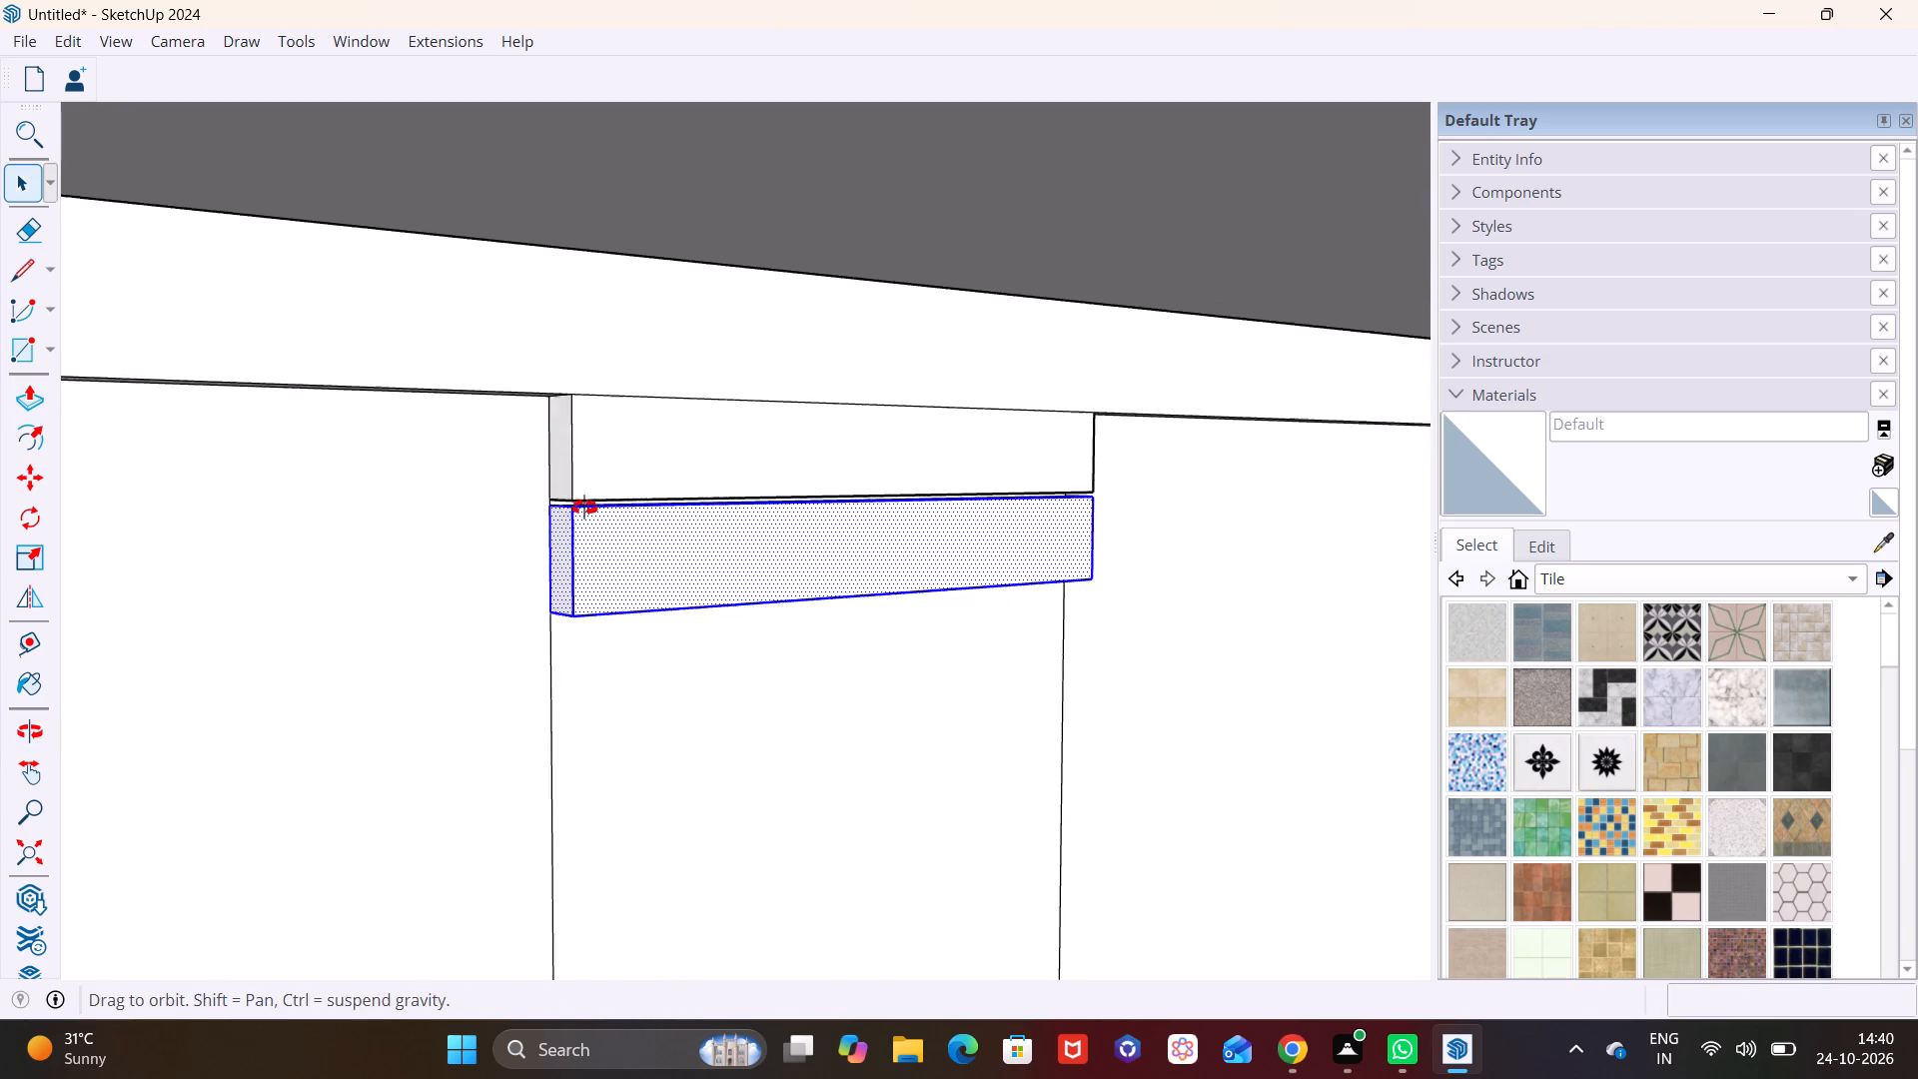
{"action": "middle_click_drag", "start_coordinate": [584, 508], "coordinate": [564, 481]}
{"action": "scroll", "coordinate": [625, 553], "scroll_direction": "up", "scroll_amount": 4}
{"action": "middle_click_drag", "start_coordinate": [607, 559], "coordinate": [553, 451]}
{"action": "double_click", "coordinate": [581, 543], "text": "ctrl"}
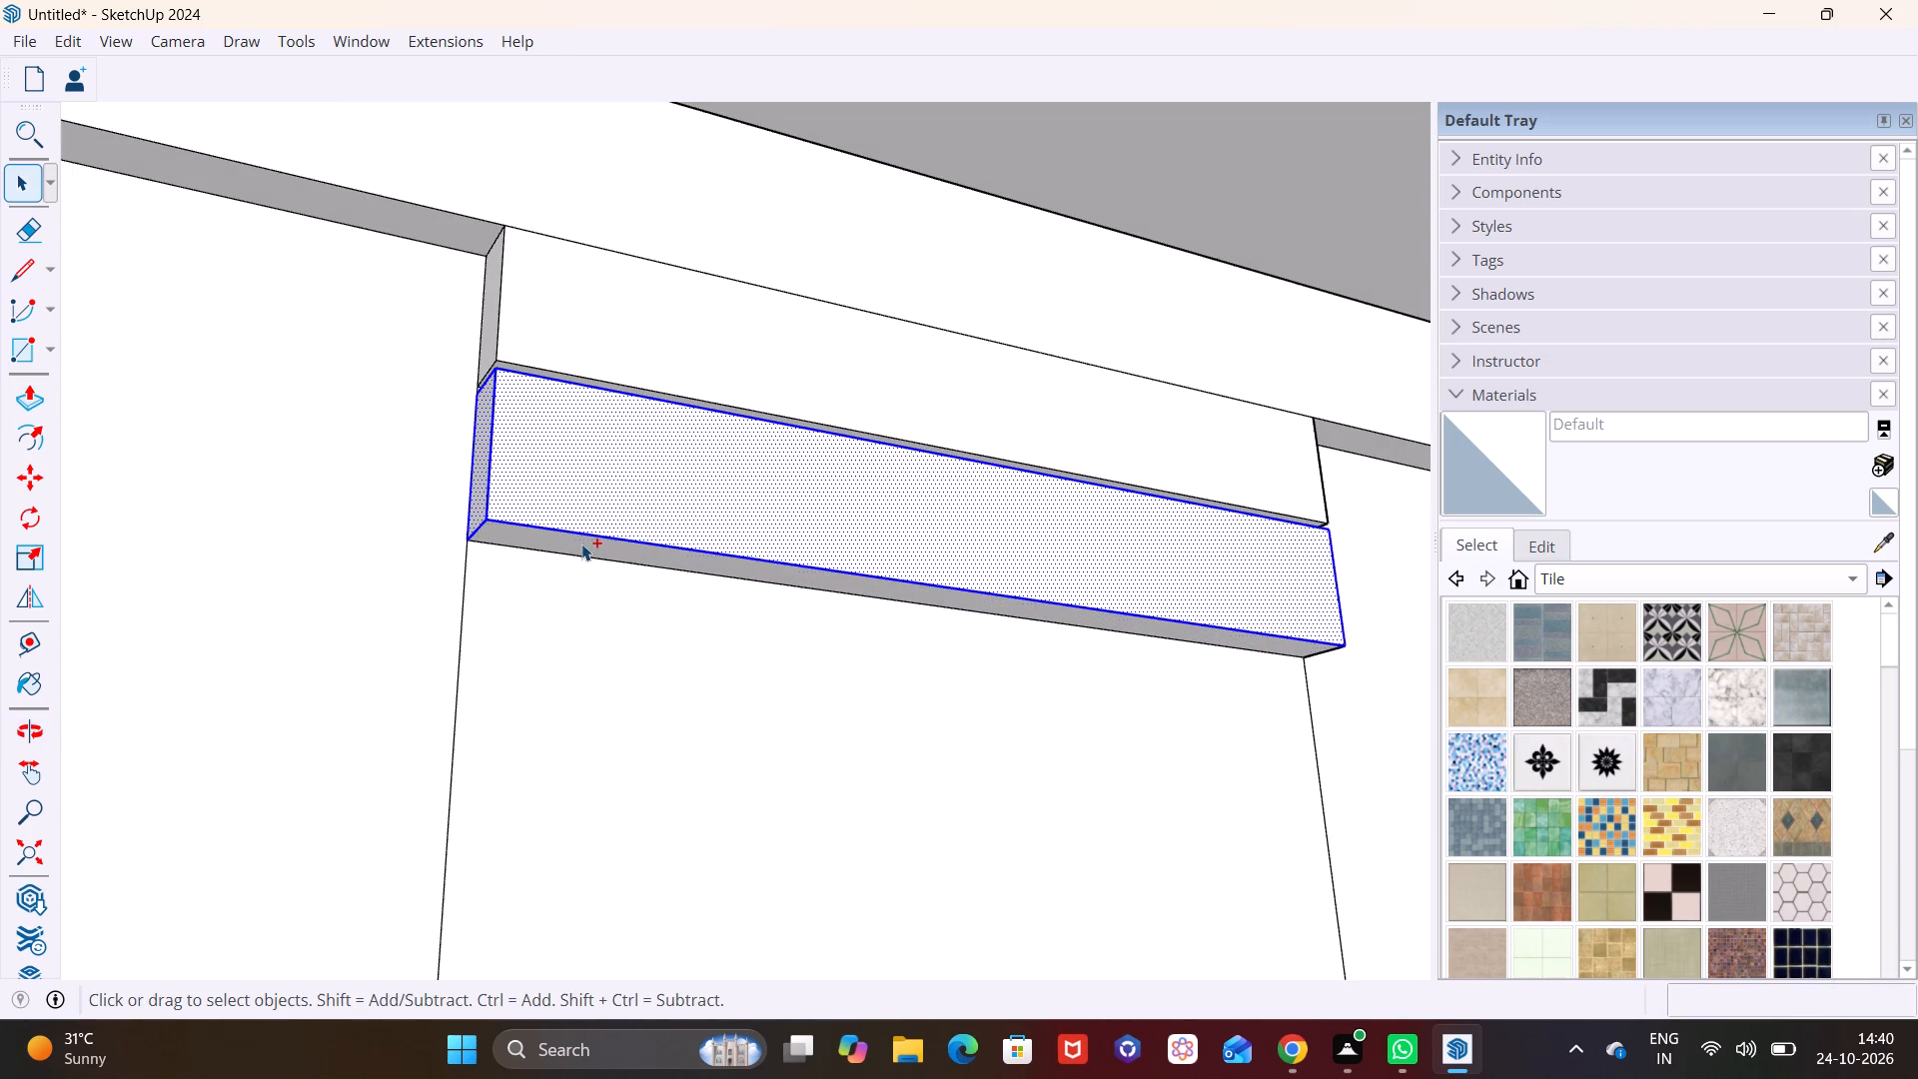
{"action": "middle_click_drag", "start_coordinate": [629, 524], "coordinate": [482, 705]}
{"action": "scroll", "coordinate": [673, 615], "scroll_direction": "down", "scroll_amount": 2}
{"action": "middle_click_drag", "start_coordinate": [909, 611], "coordinate": [691, 651], "text": "ctrl"}
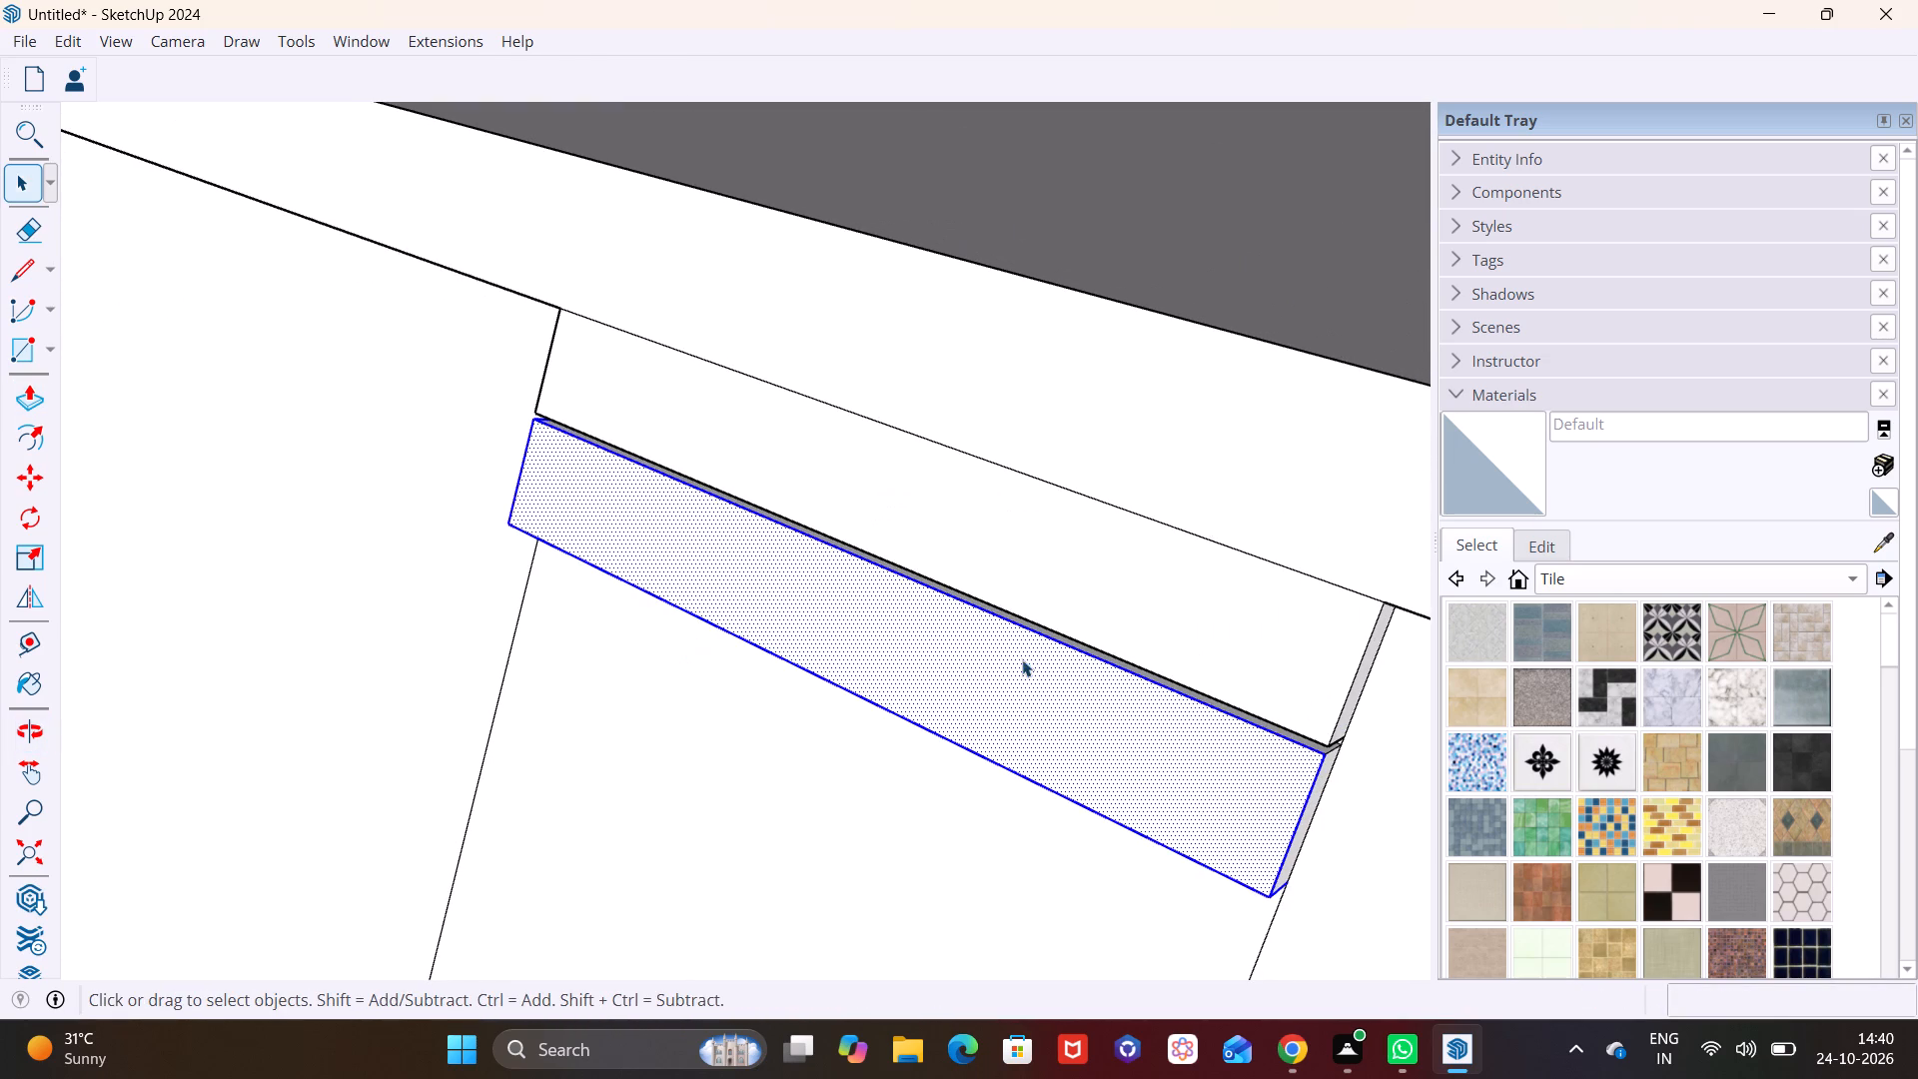
{"action": "scroll", "coordinate": [1041, 611], "scroll_direction": "up", "scroll_amount": 8}
{"action": "double_click", "coordinate": [1030, 646], "text": "ctrl"}
{"action": "scroll", "coordinate": [861, 648], "scroll_direction": "down", "scroll_amount": 3}
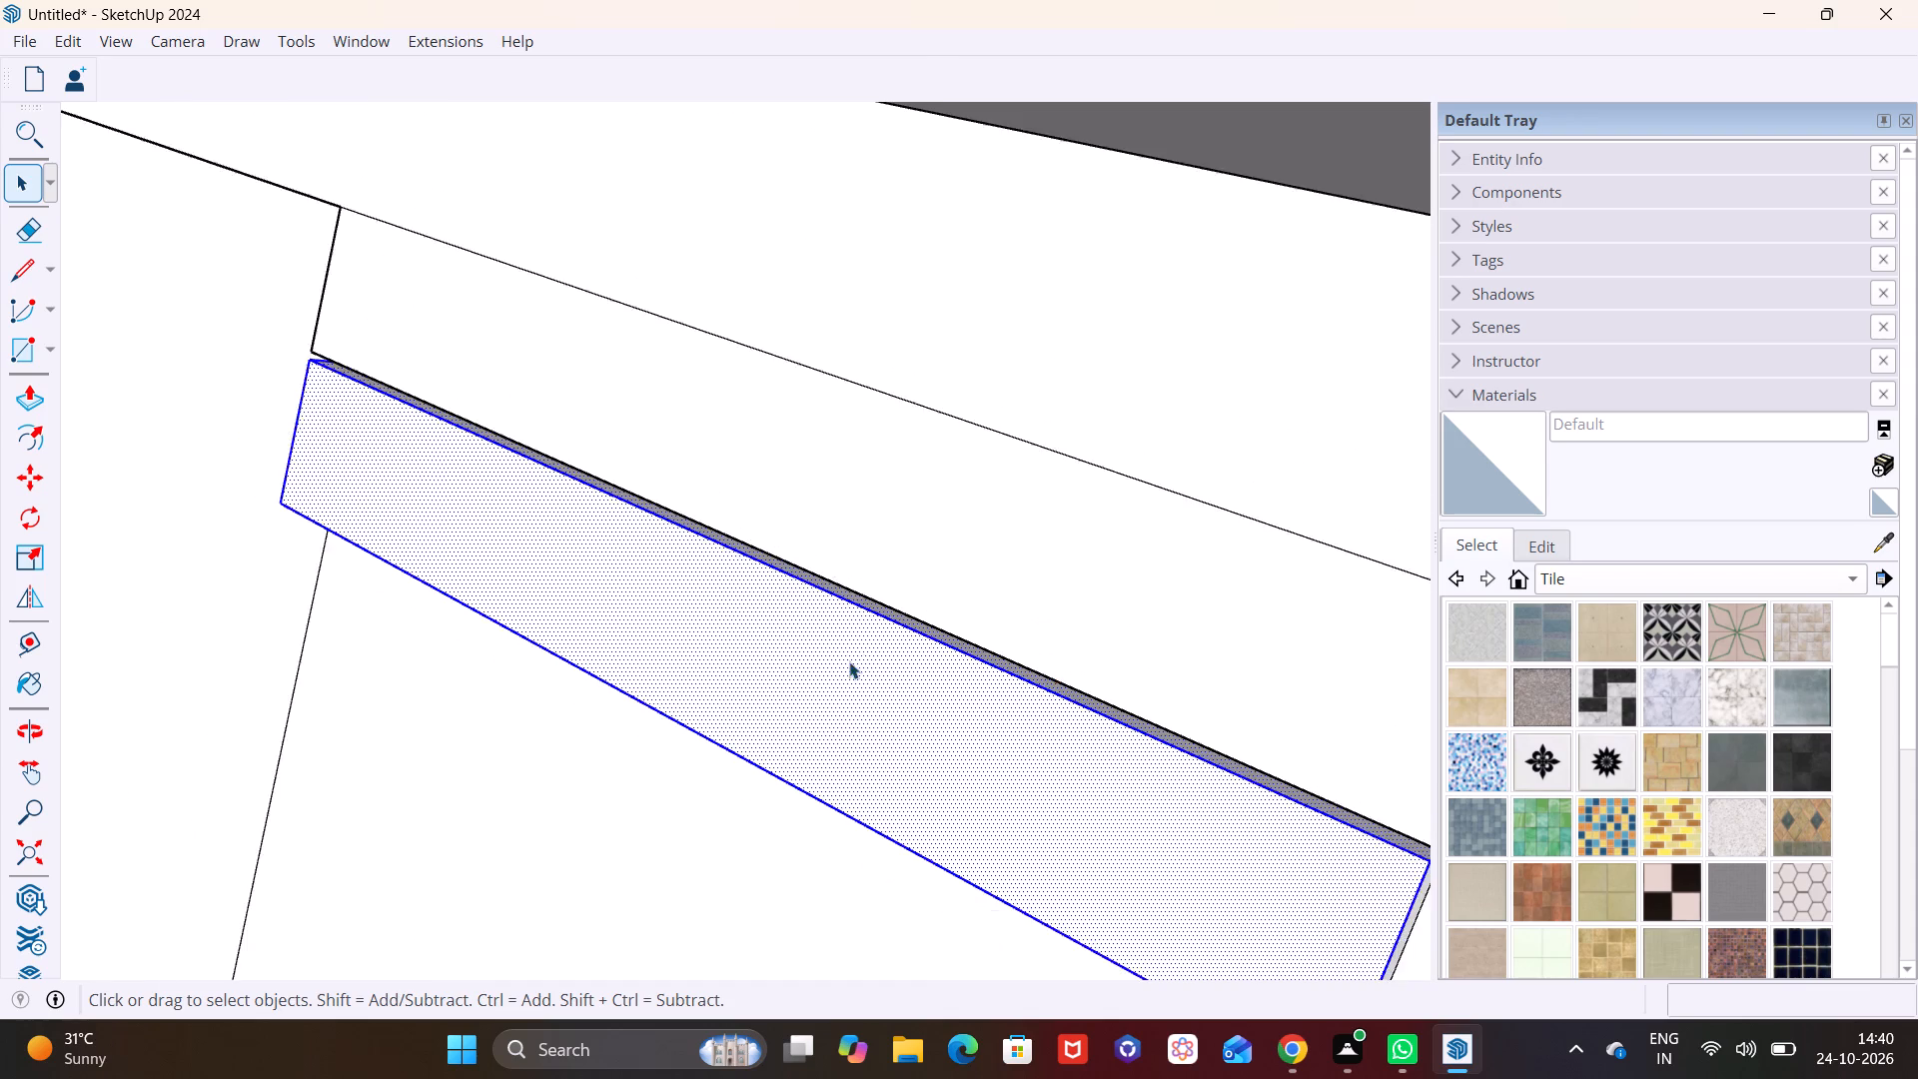
{"action": "scroll", "coordinate": [849, 661], "scroll_direction": "down", "scroll_amount": 4}
{"action": "middle_click_drag", "start_coordinate": [951, 772], "coordinate": [920, 683]}
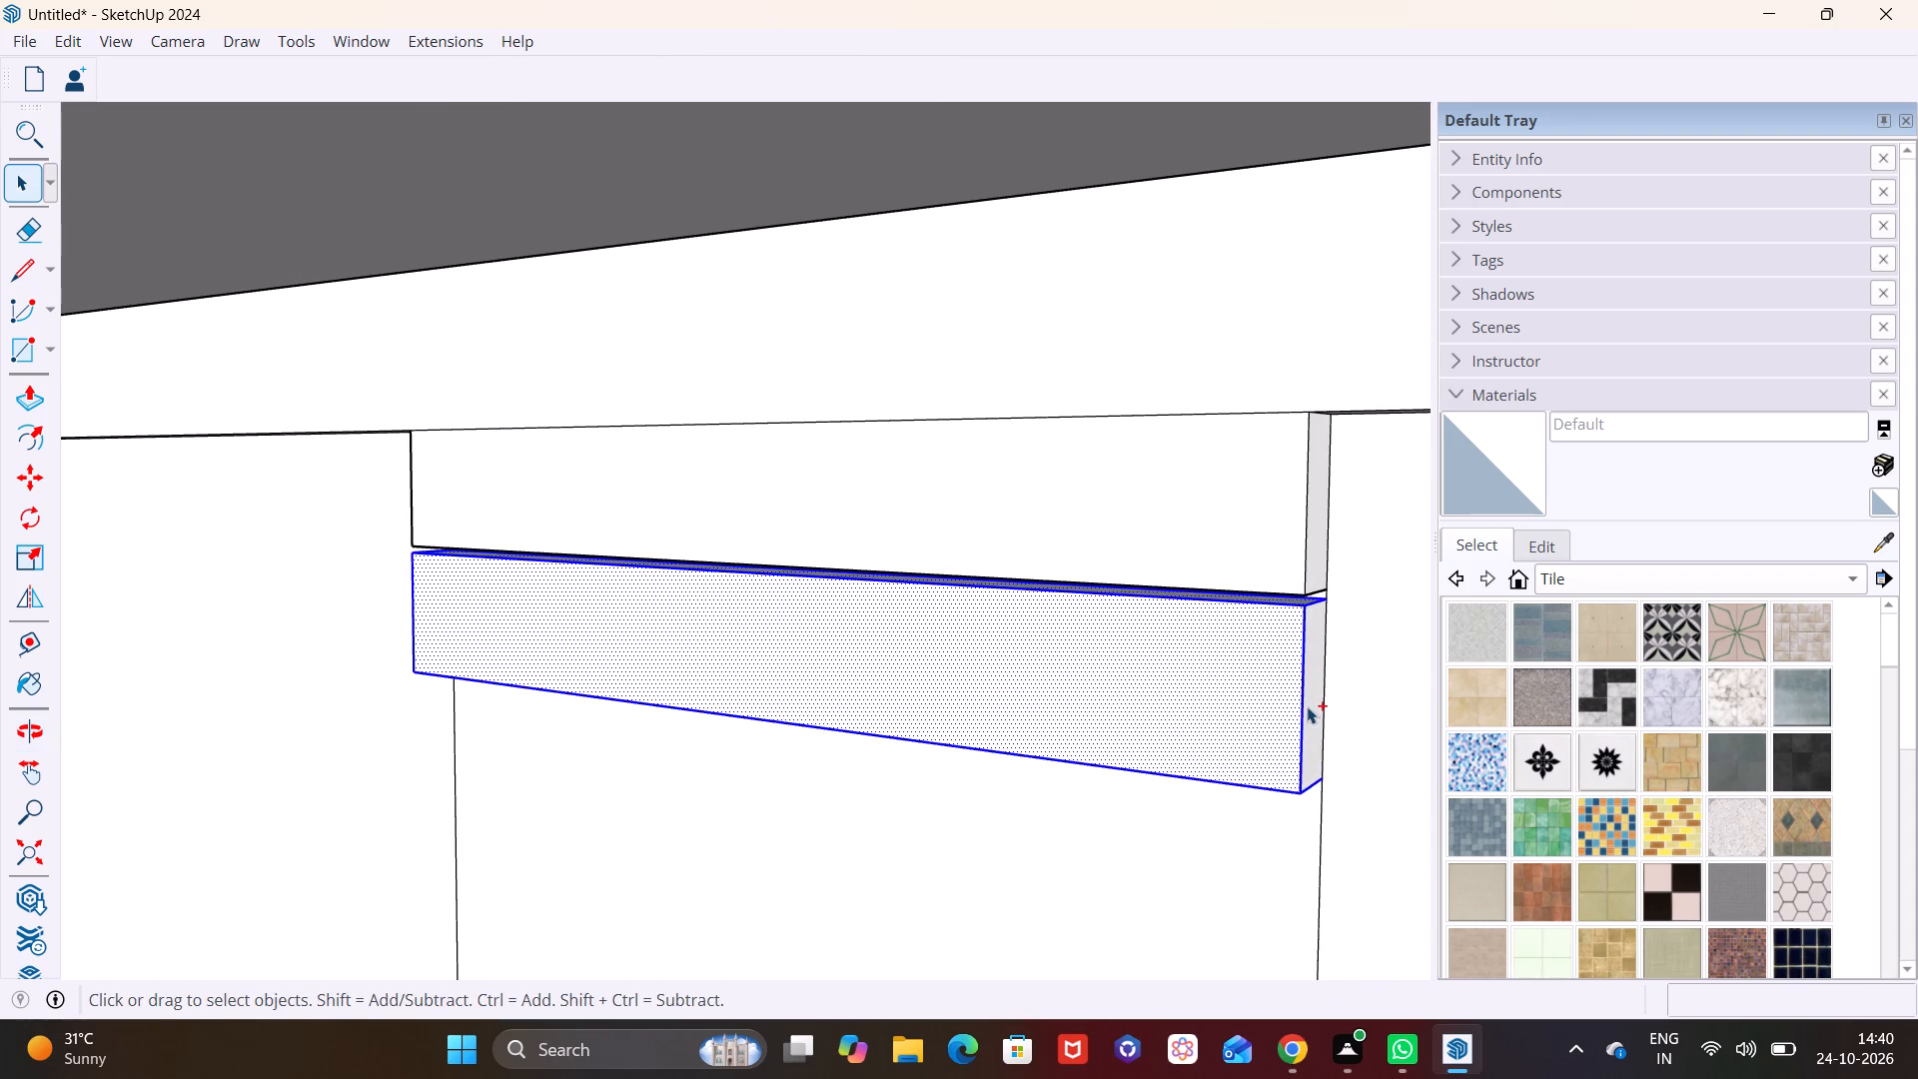
{"action": "double_click", "coordinate": [1307, 706], "text": "ctrl"}
{"action": "scroll", "coordinate": [569, 657], "scroll_direction": "down", "scroll_amount": 7}
{"action": "middle_click_drag", "start_coordinate": [481, 699], "coordinate": [876, 693]}
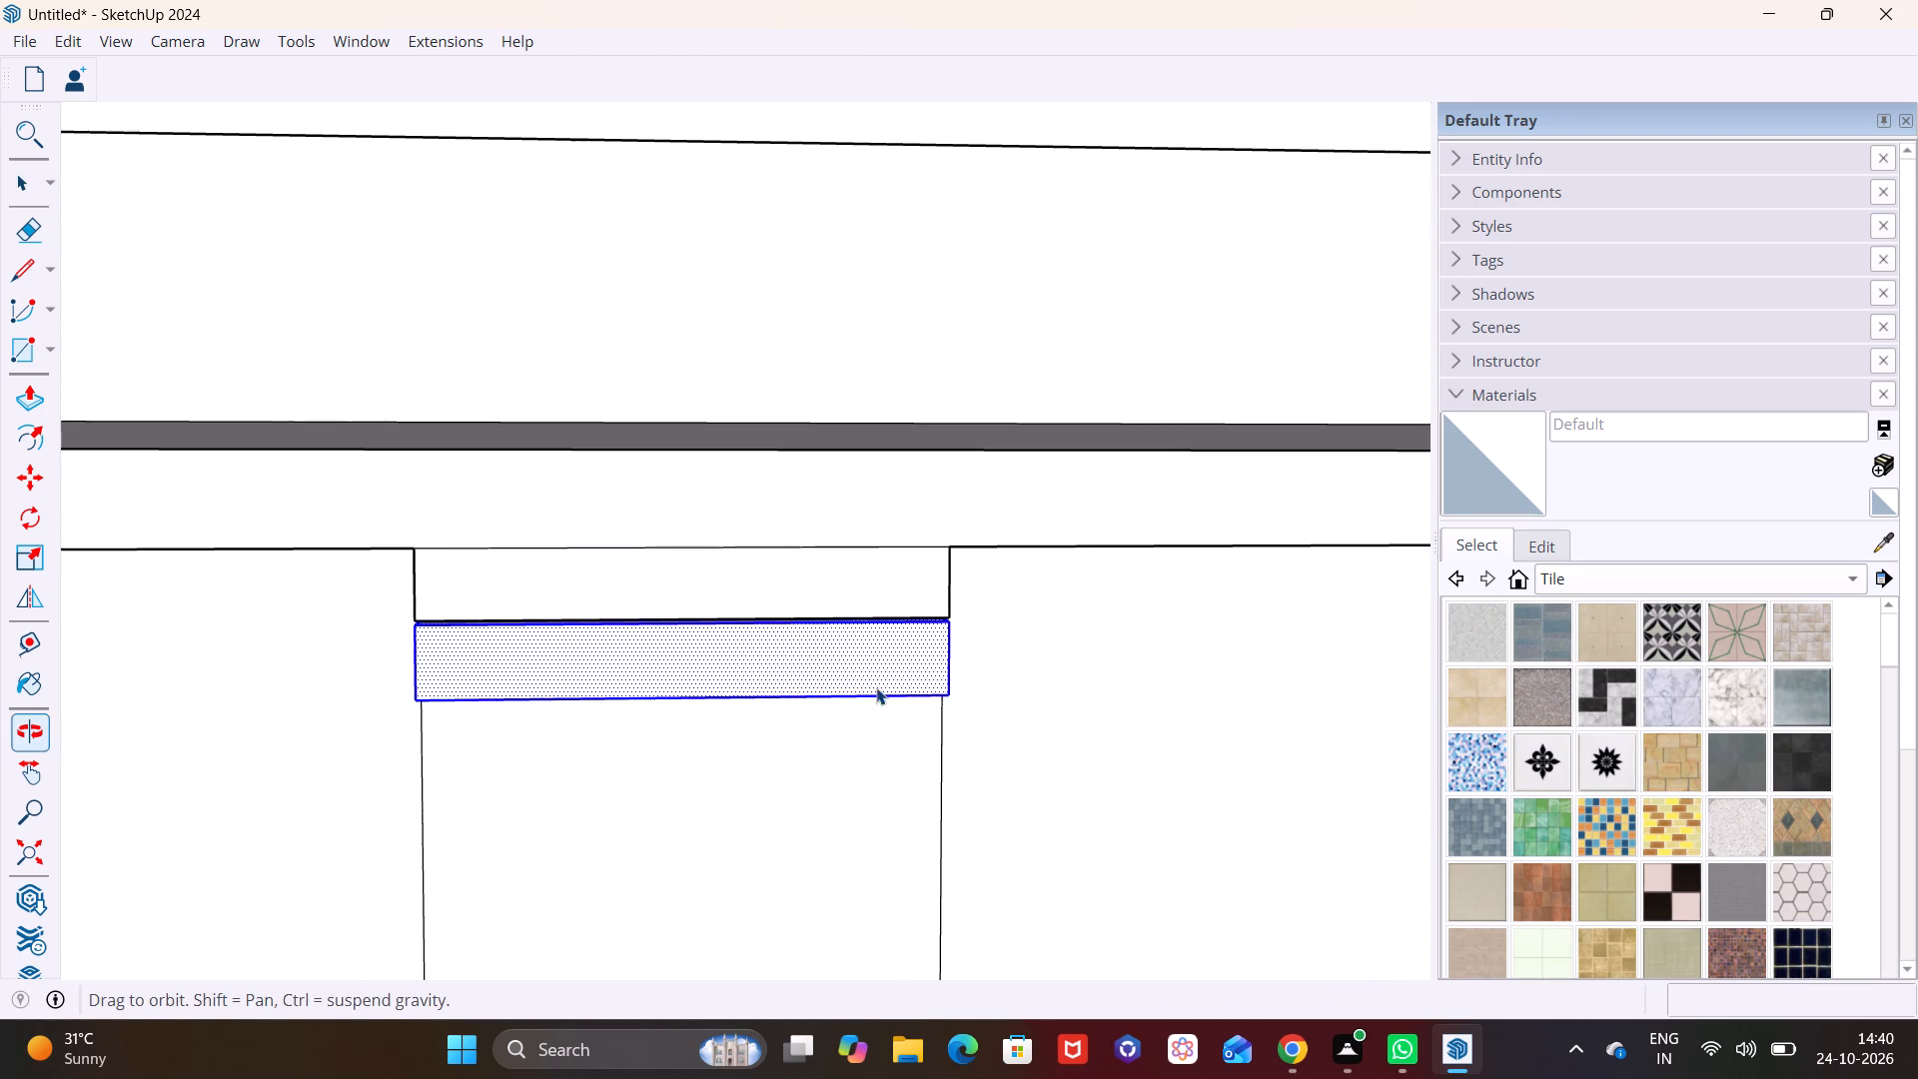
{"action": "middle_click_drag", "start_coordinate": [626, 697], "coordinate": [694, 592]}
{"action": "middle_click_drag", "start_coordinate": [463, 628], "coordinate": [768, 646]}
{"action": "scroll", "coordinate": [522, 576], "scroll_direction": "up", "scroll_amount": 7}
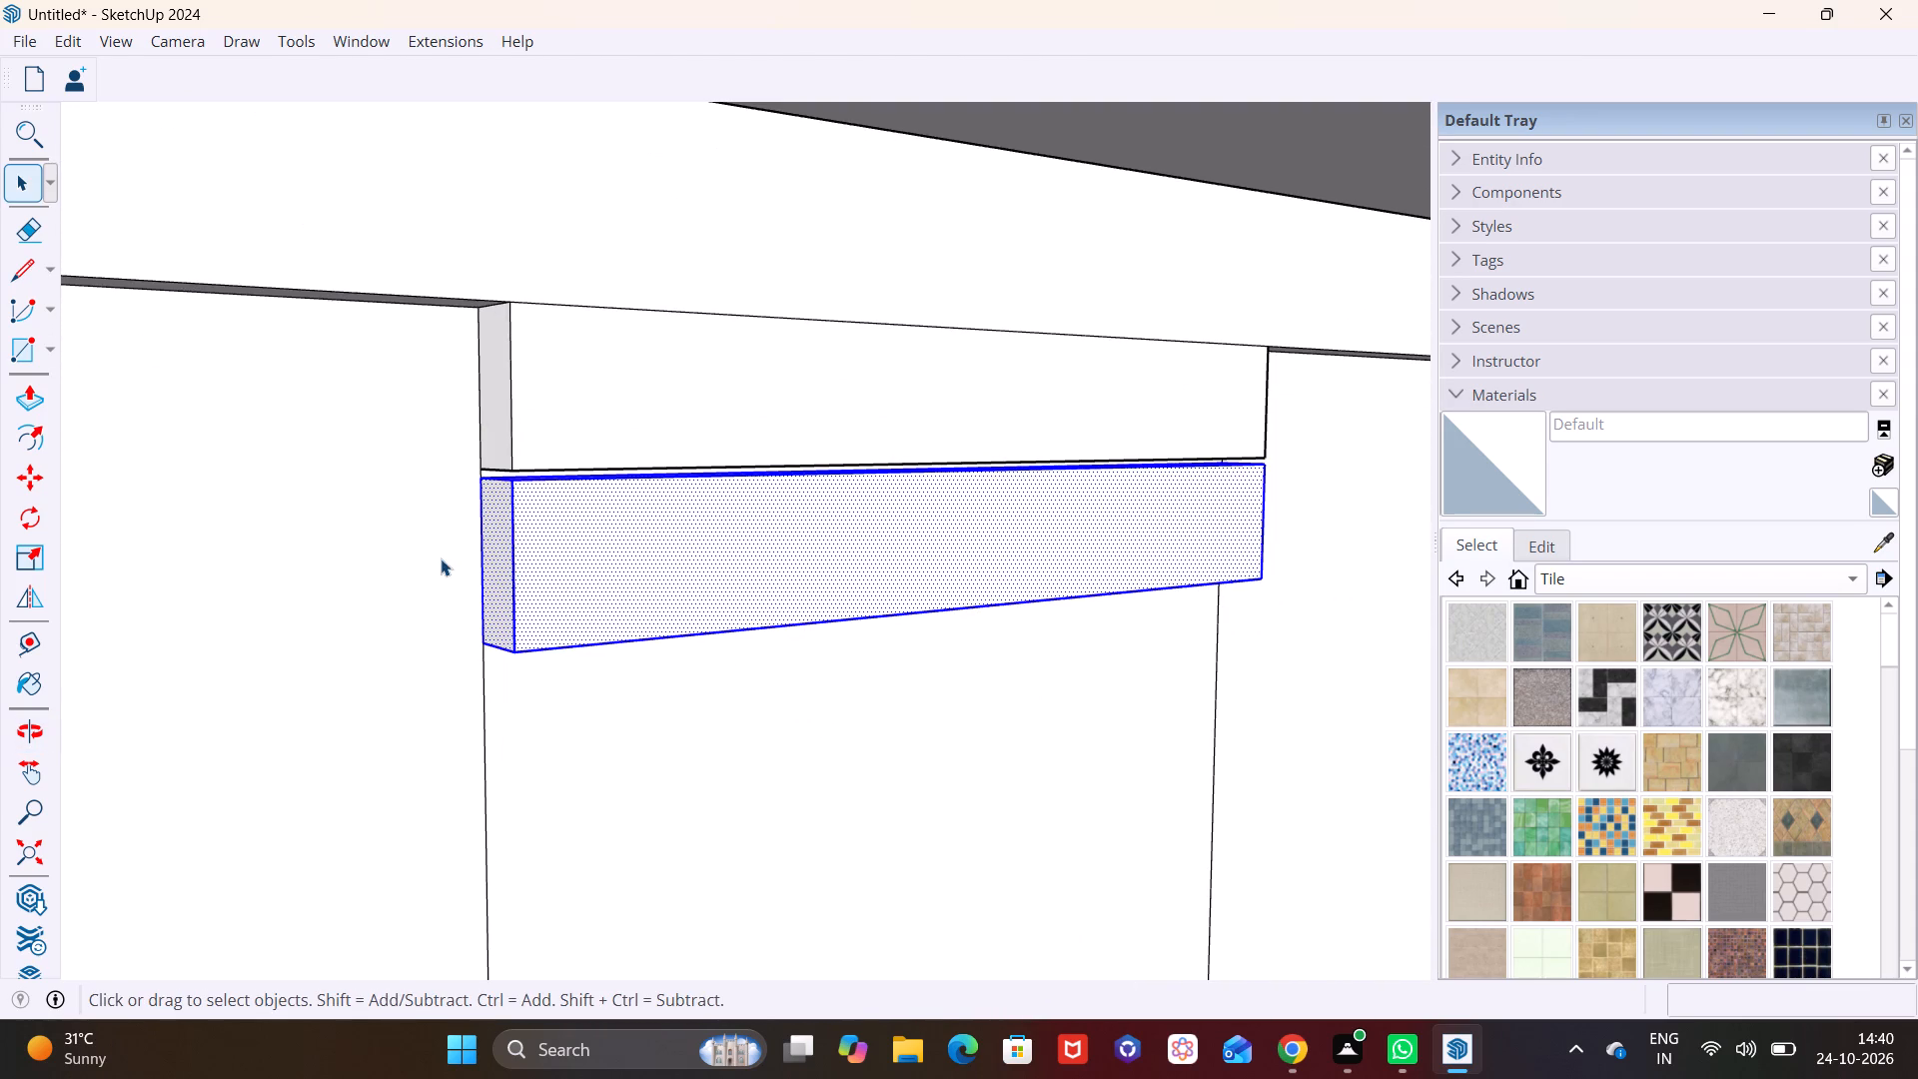
{"action": "key", "text": "m"}
{"action": "left_click", "coordinate": [481, 484]}
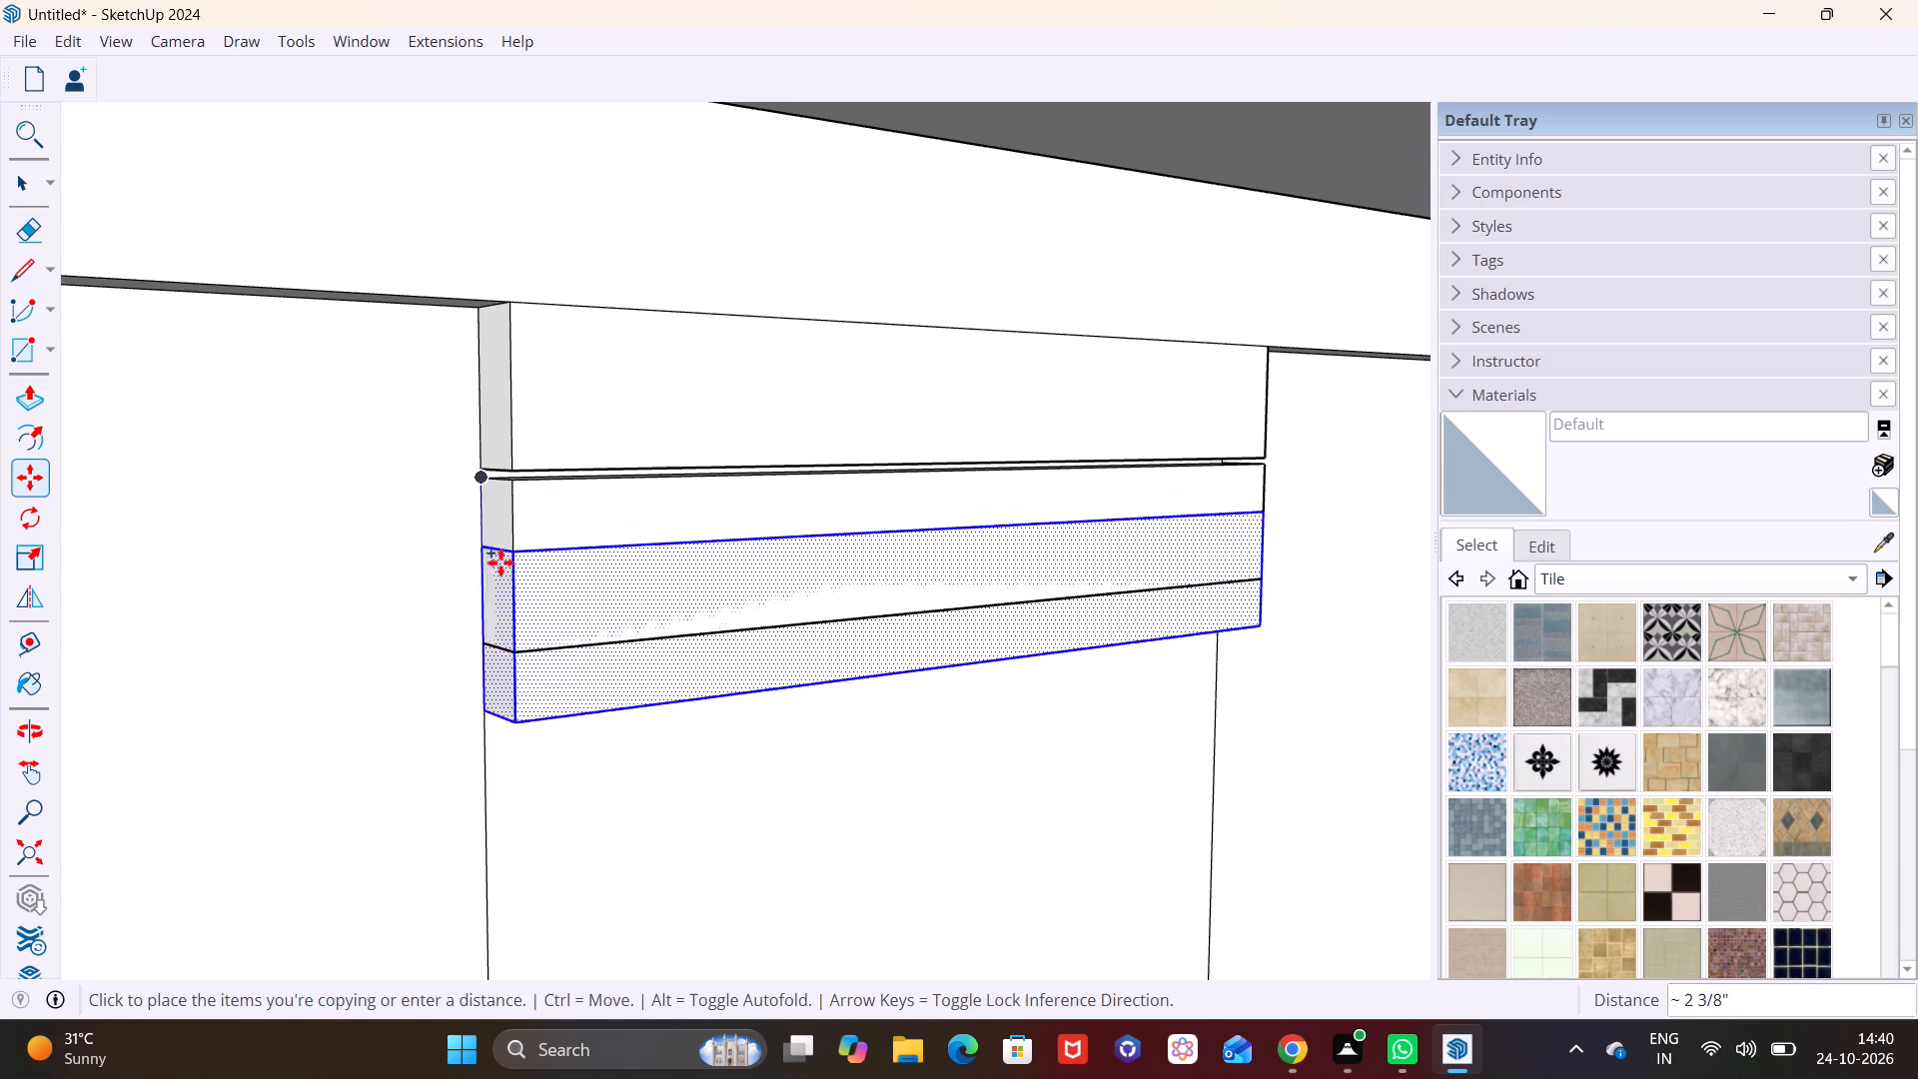
{"action": "middle_click_drag", "start_coordinate": [500, 660], "coordinate": [510, 556], "text": "shift"}
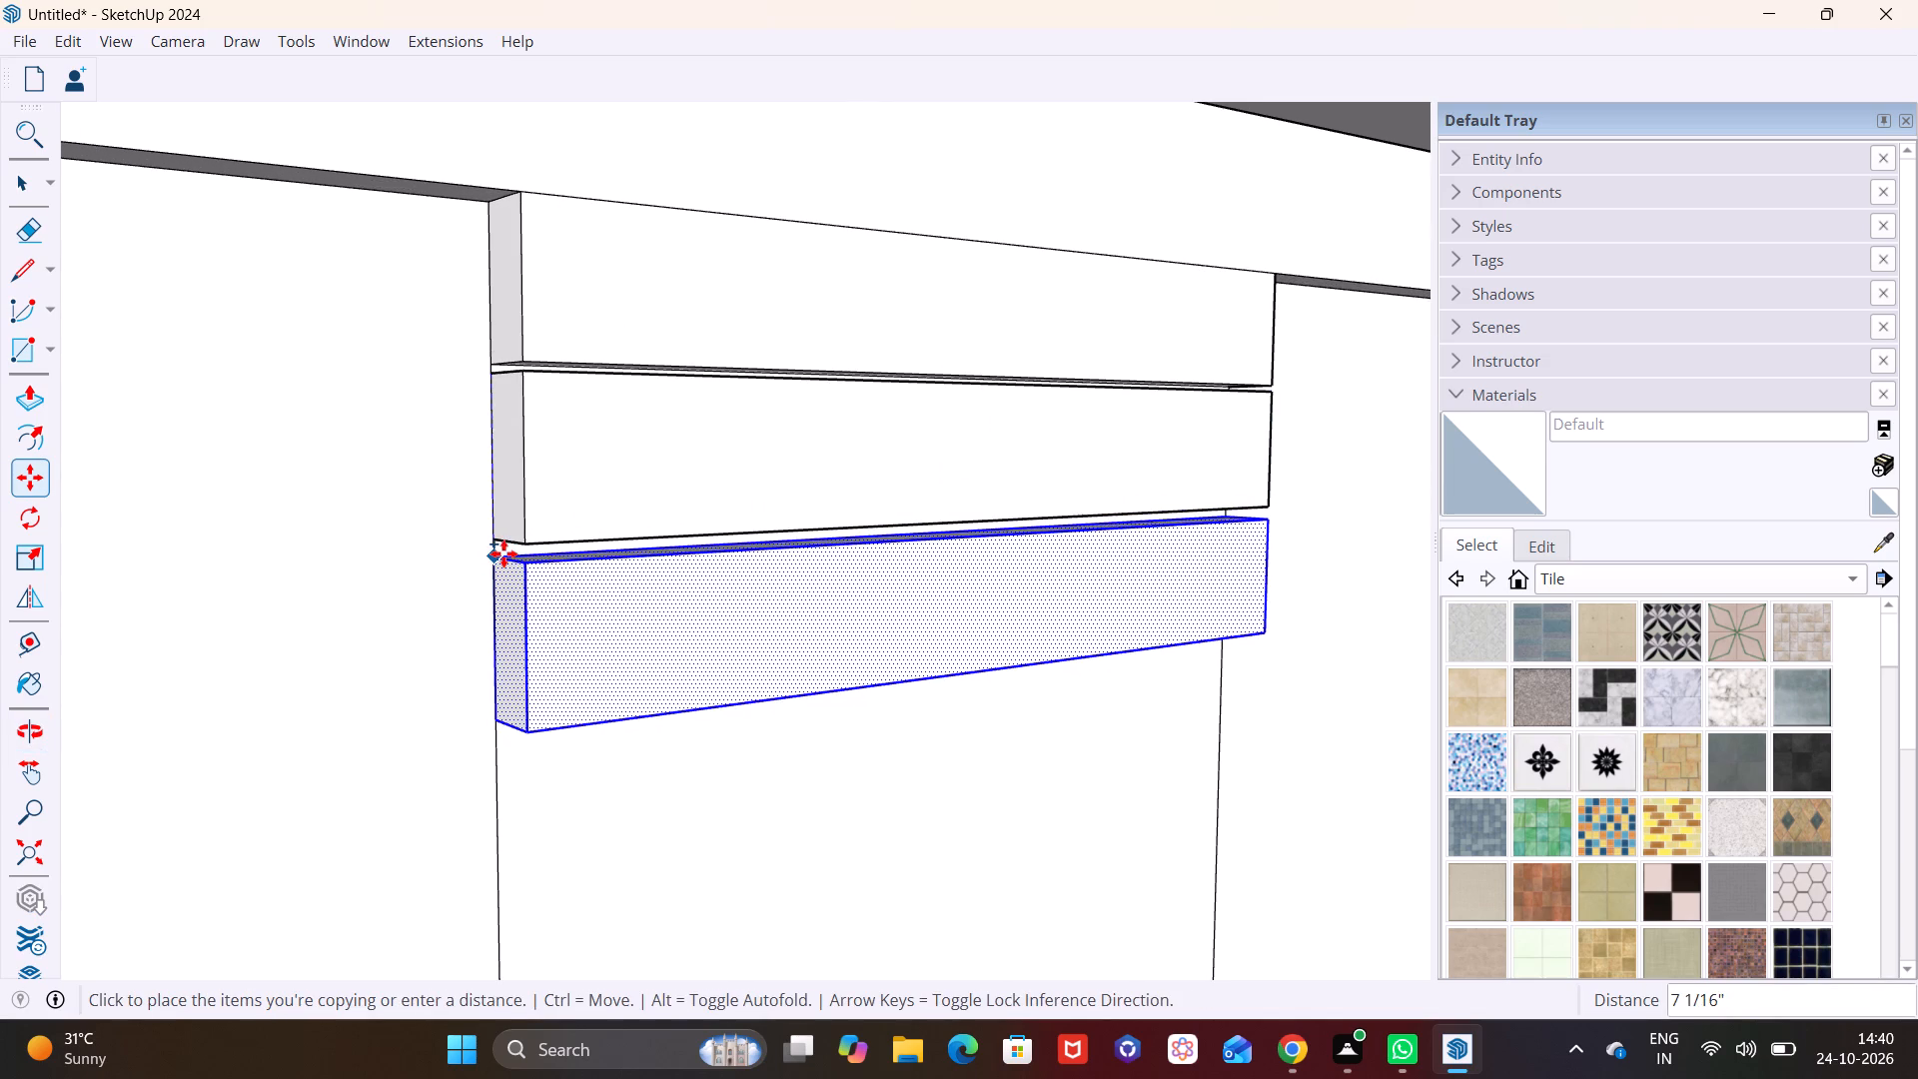
{"action": "left_click", "coordinate": [503, 550]}
Add the fourth and fifth blocks by copying the selected block down about 6 13/16", then another 6 11/16".
{"action": "left_click", "coordinate": [496, 555]}
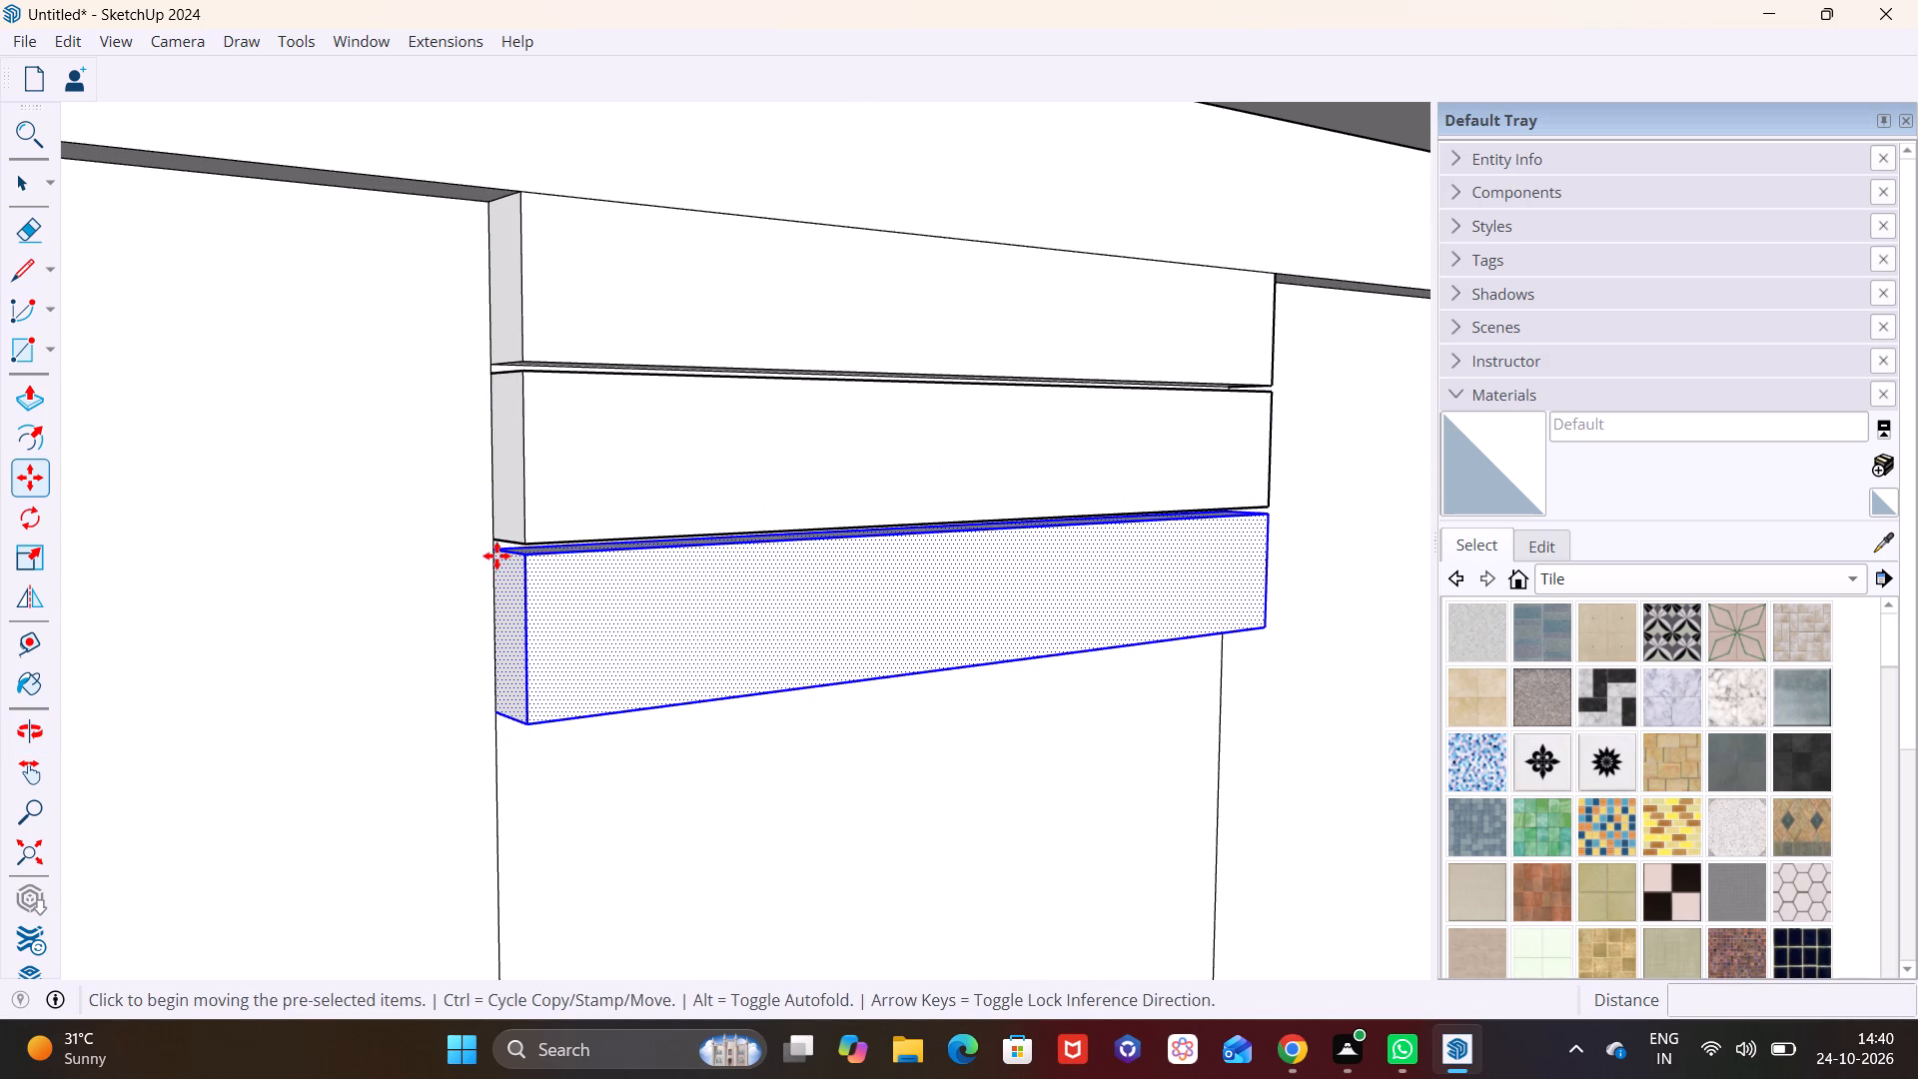
{"action": "middle_click_drag", "start_coordinate": [465, 777], "coordinate": [532, 528], "text": "shift"}
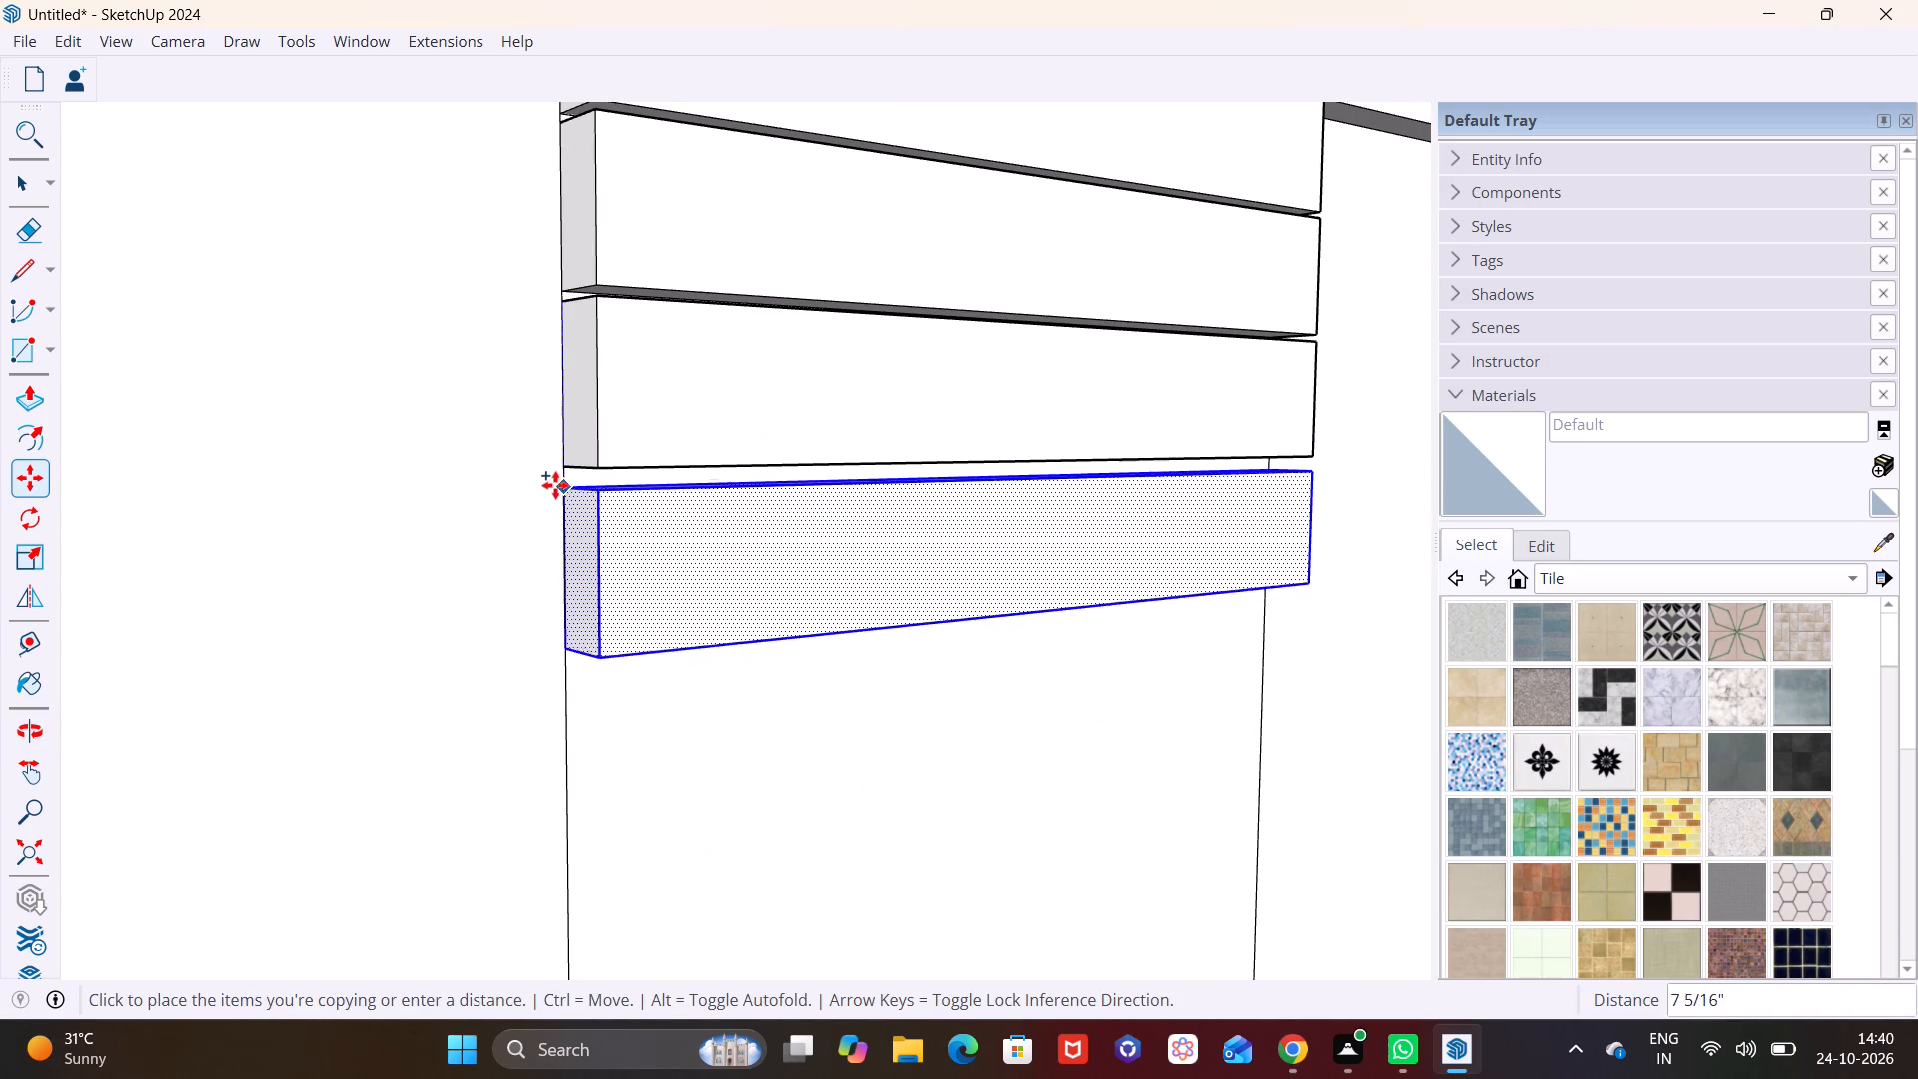
{"action": "scroll", "coordinate": [565, 485], "scroll_direction": "up", "scroll_amount": 7}
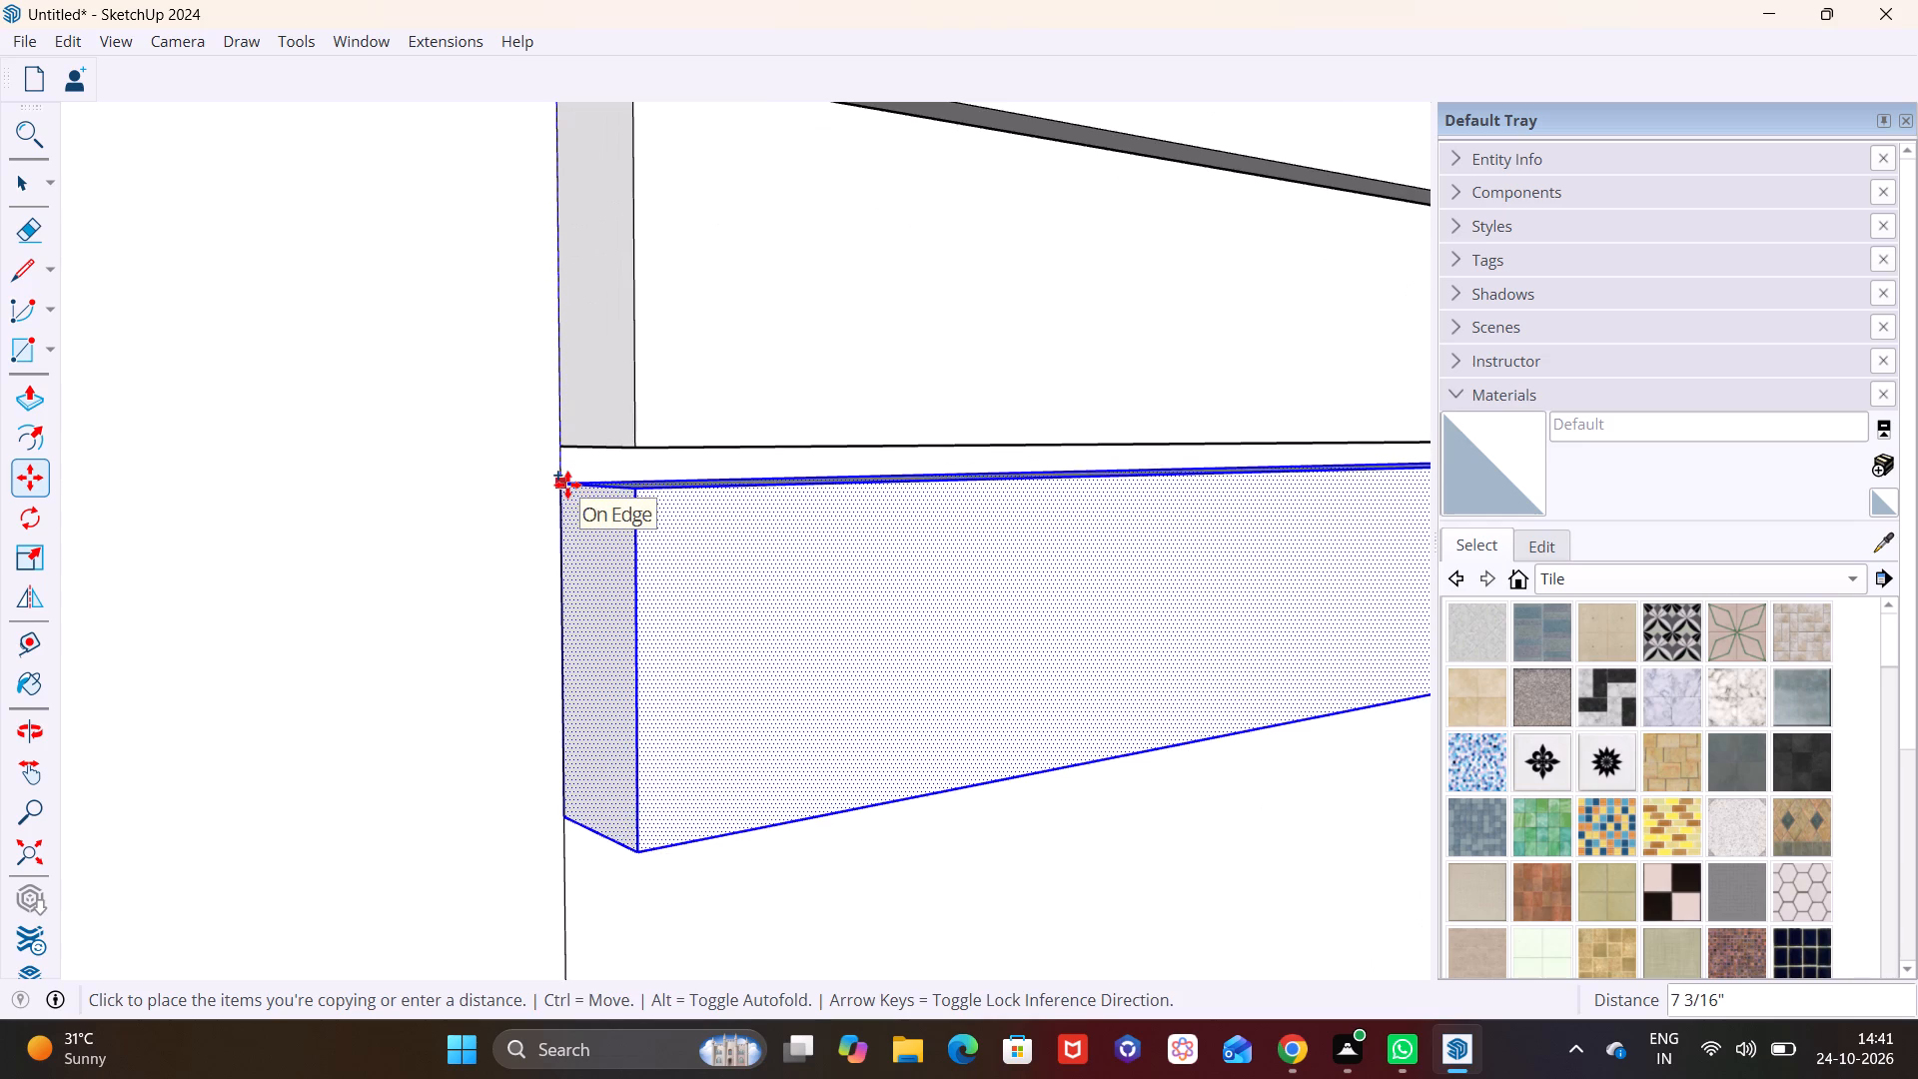
{"action": "left_click", "coordinate": [570, 464]}
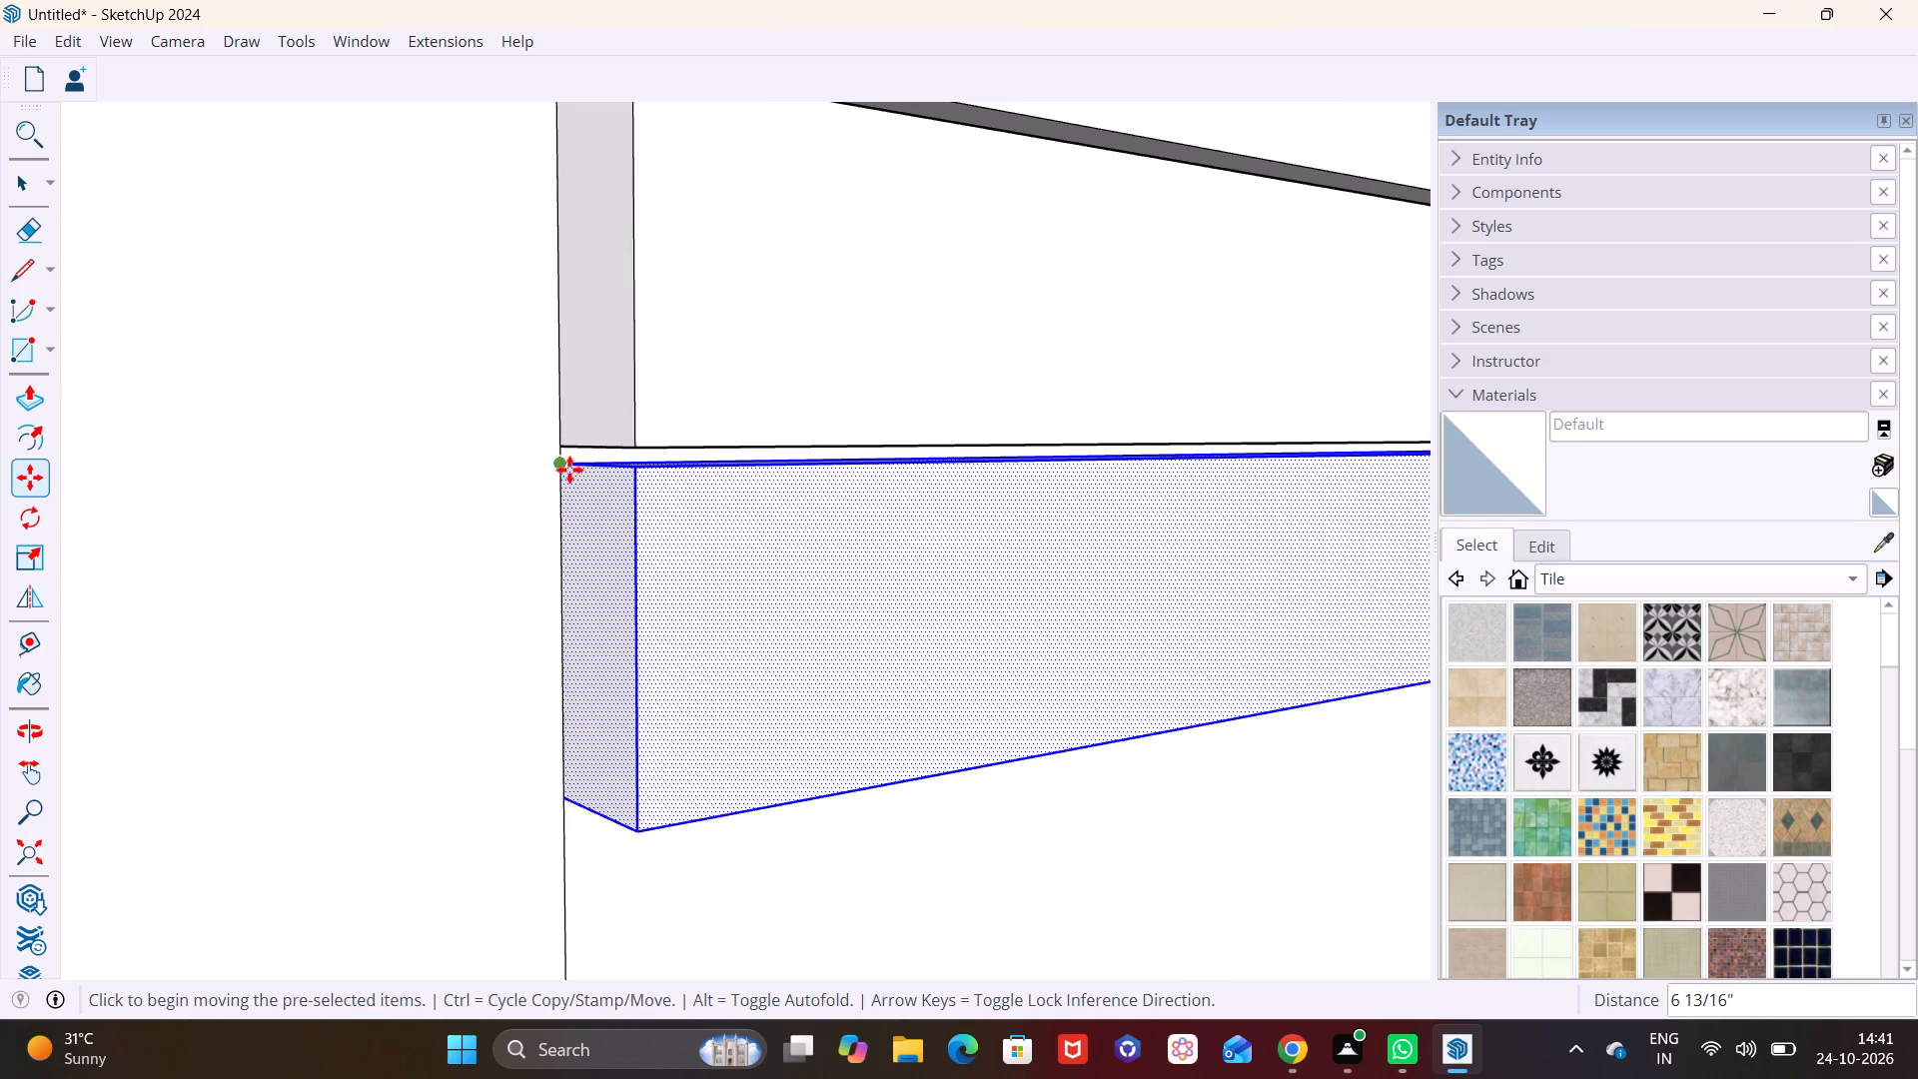
{"action": "left_click", "coordinate": [564, 464]}
{"action": "middle_click_drag", "start_coordinate": [568, 721], "coordinate": [557, 411], "text": "shift"}
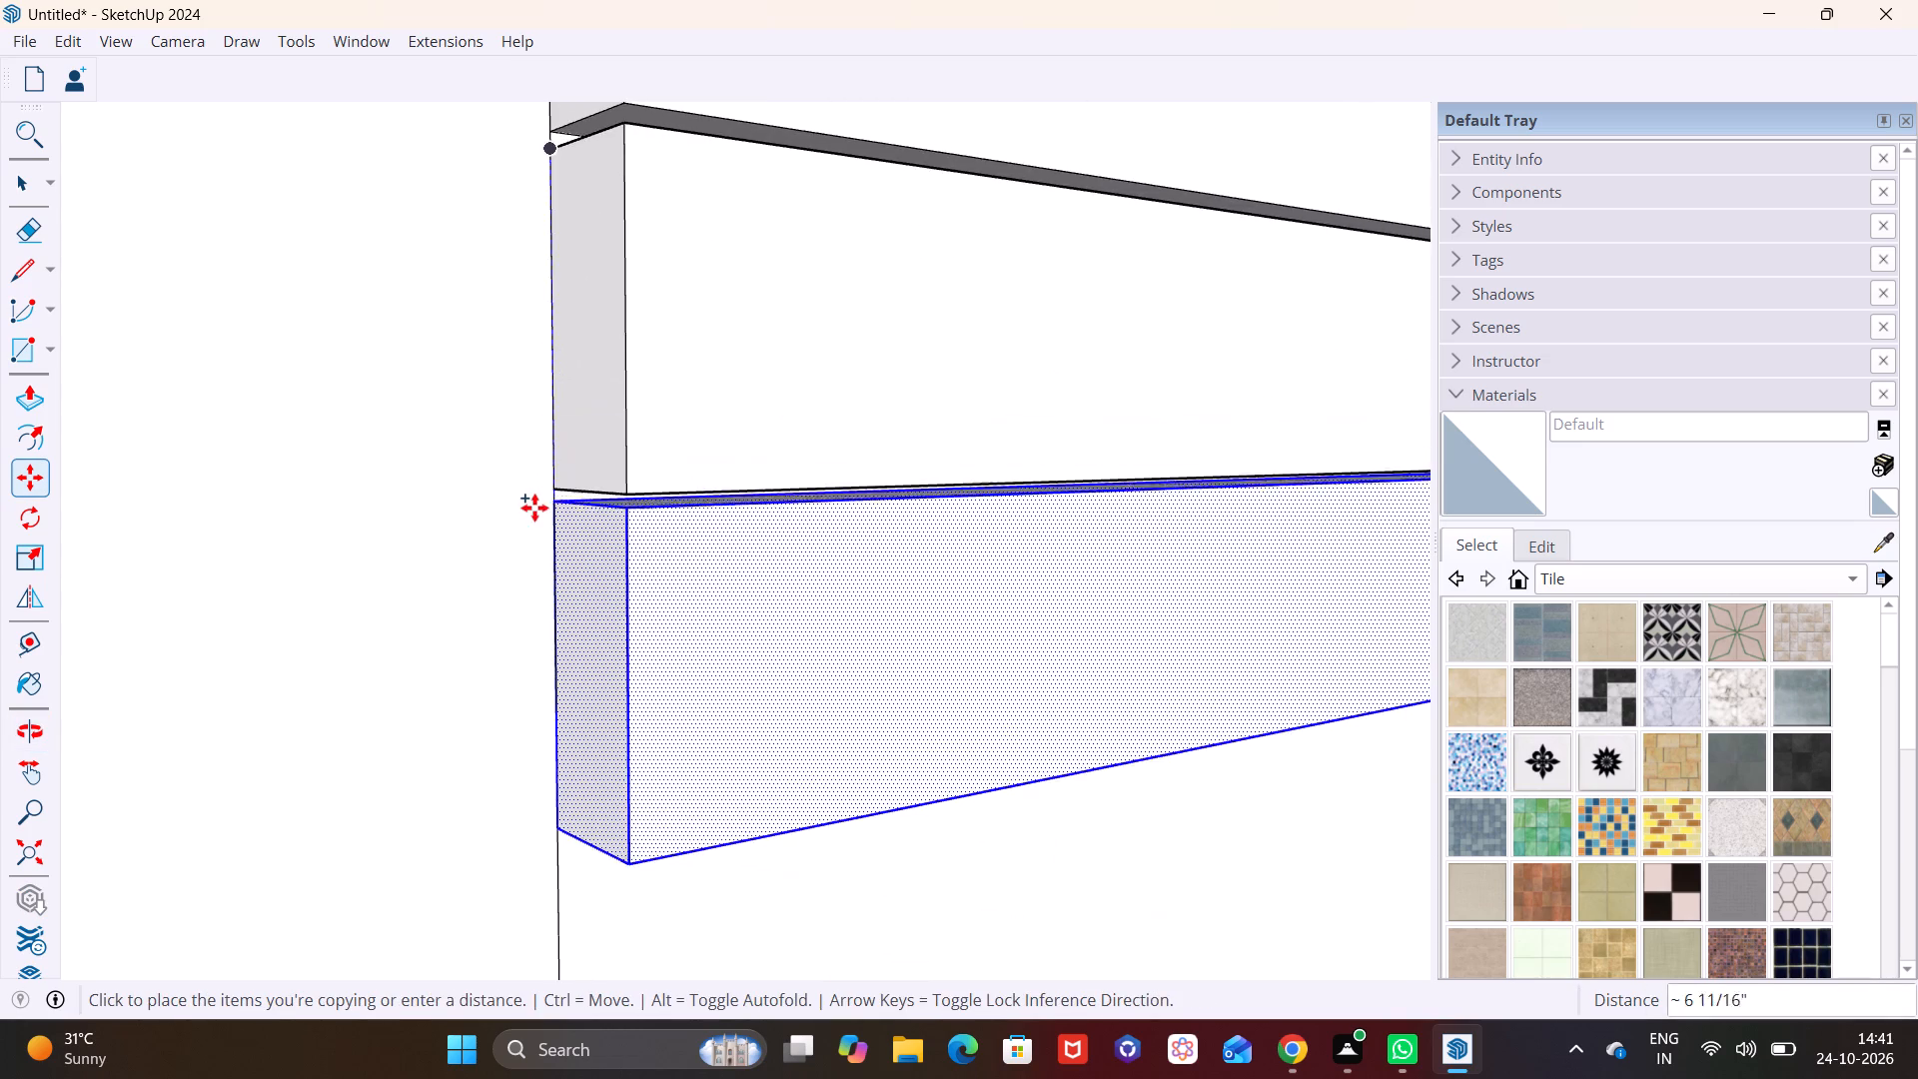
{"action": "scroll", "coordinate": [534, 513], "scroll_direction": "up", "scroll_amount": 7}
{"action": "left_click", "coordinate": [563, 484]}
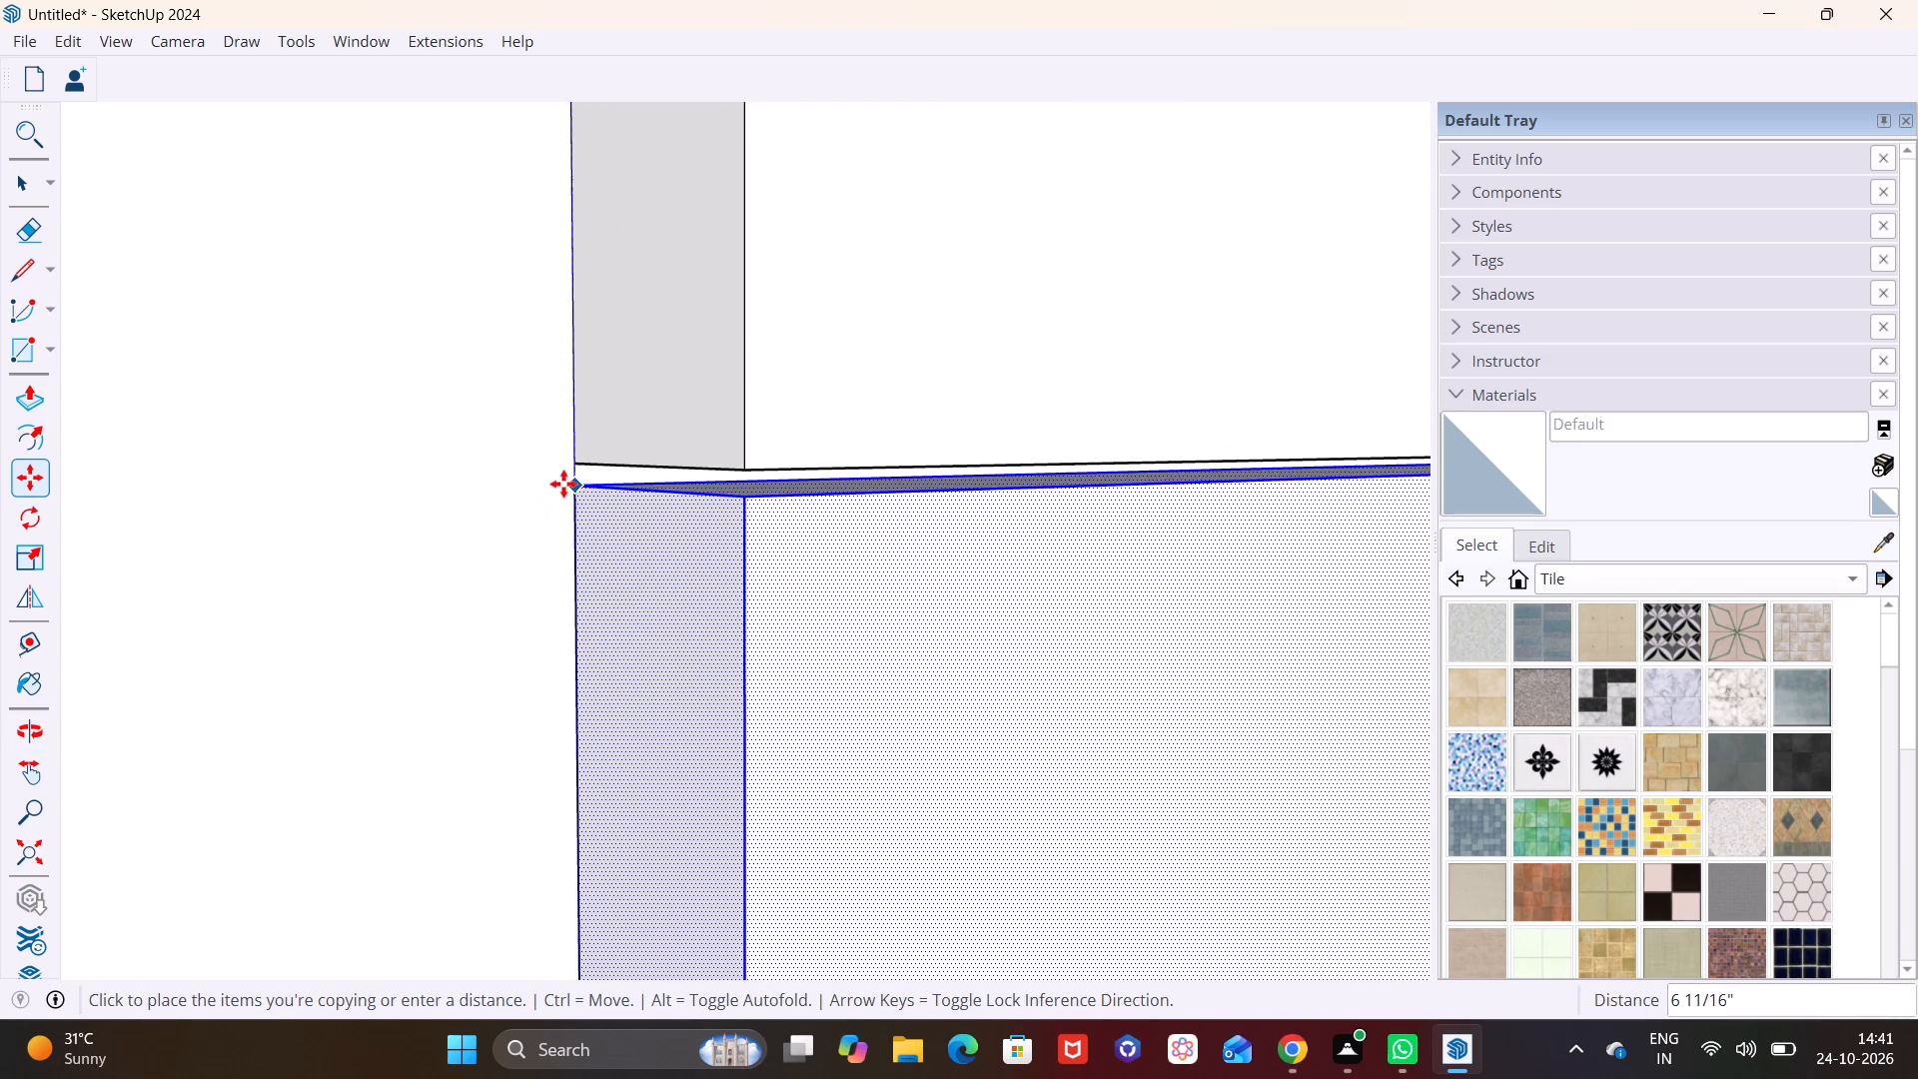
Copy the fifth block down about 6 5/8" along the panel edge as the sixth block, leaving a thin gap.
{"action": "left_click", "coordinate": [575, 488]}
{"action": "middle_click_drag", "start_coordinate": [555, 703], "coordinate": [542, 375], "text": "shift"}
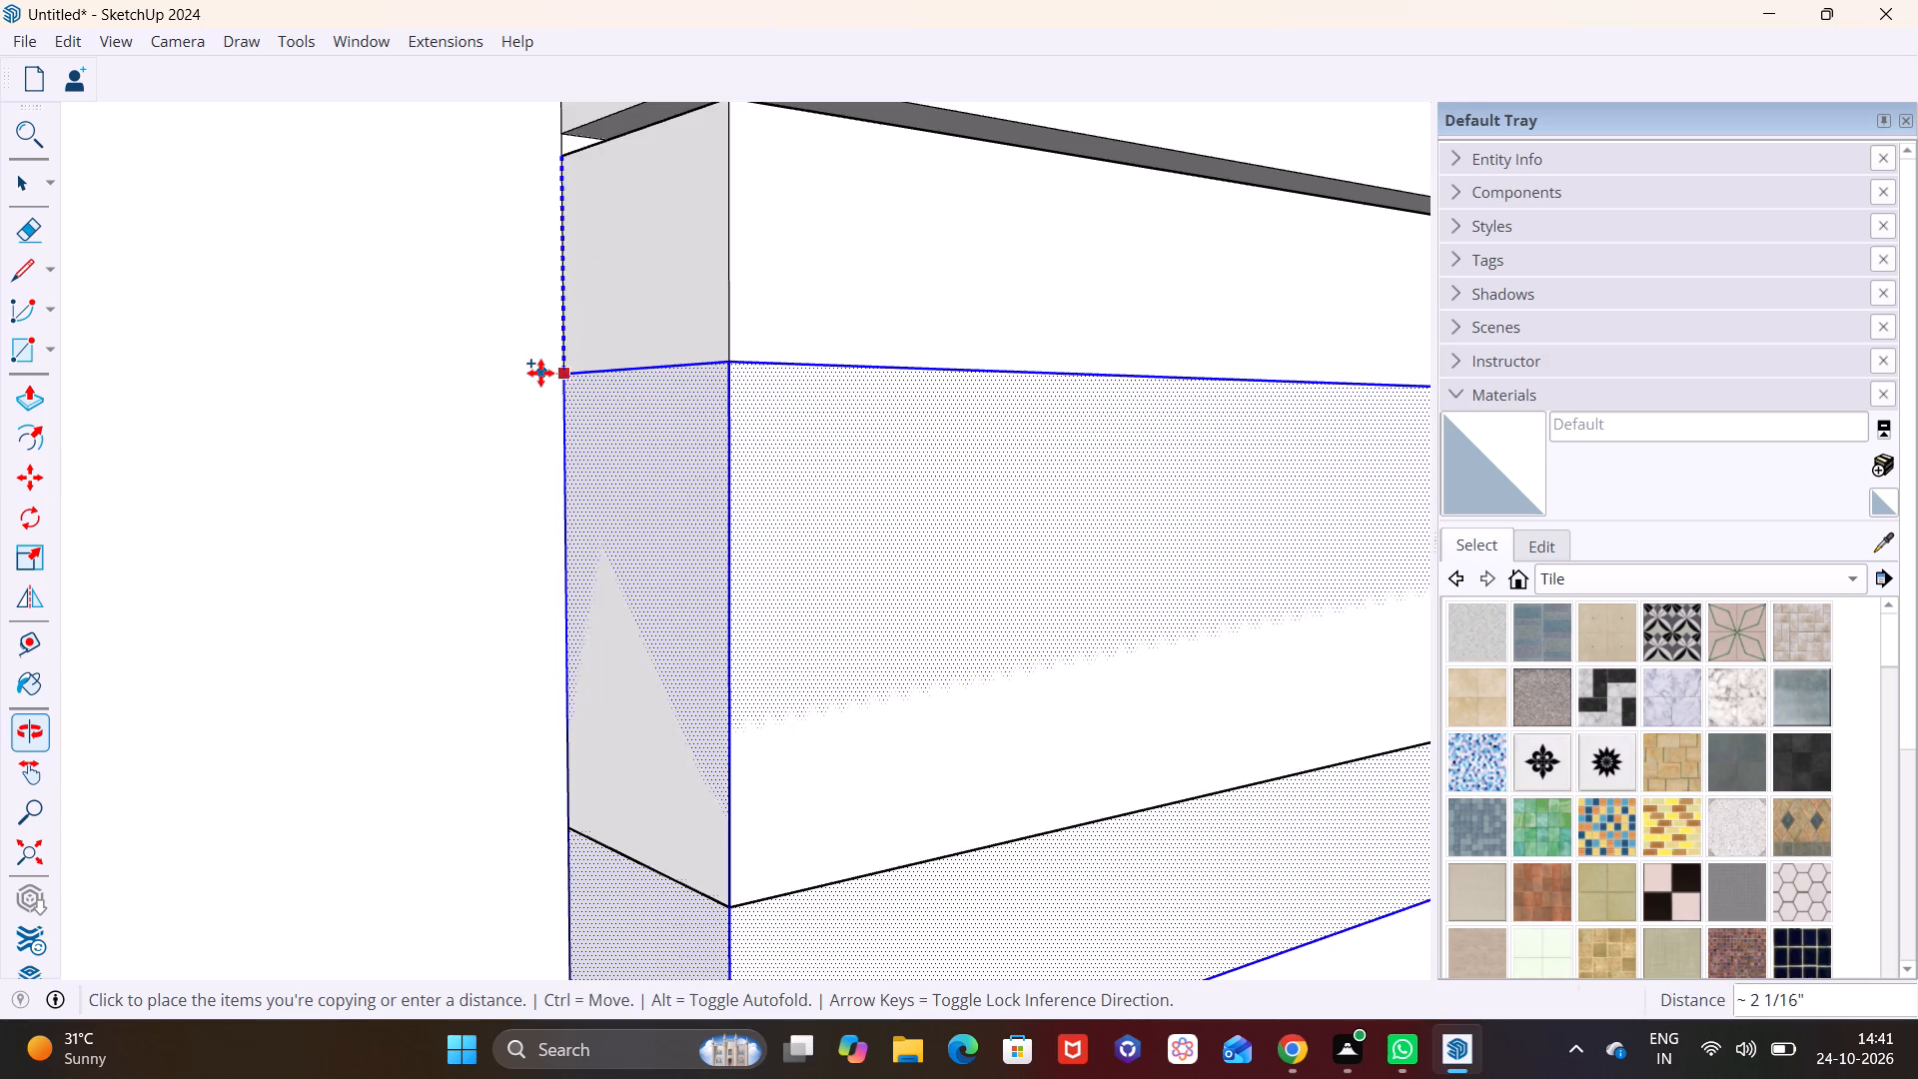
{"action": "scroll", "coordinate": [512, 569], "scroll_direction": "down", "scroll_amount": 5}
{"action": "middle_click_drag", "start_coordinate": [577, 735], "coordinate": [546, 306], "text": "shift"}
{"action": "scroll", "coordinate": [522, 429], "scroll_direction": "up", "scroll_amount": 7}
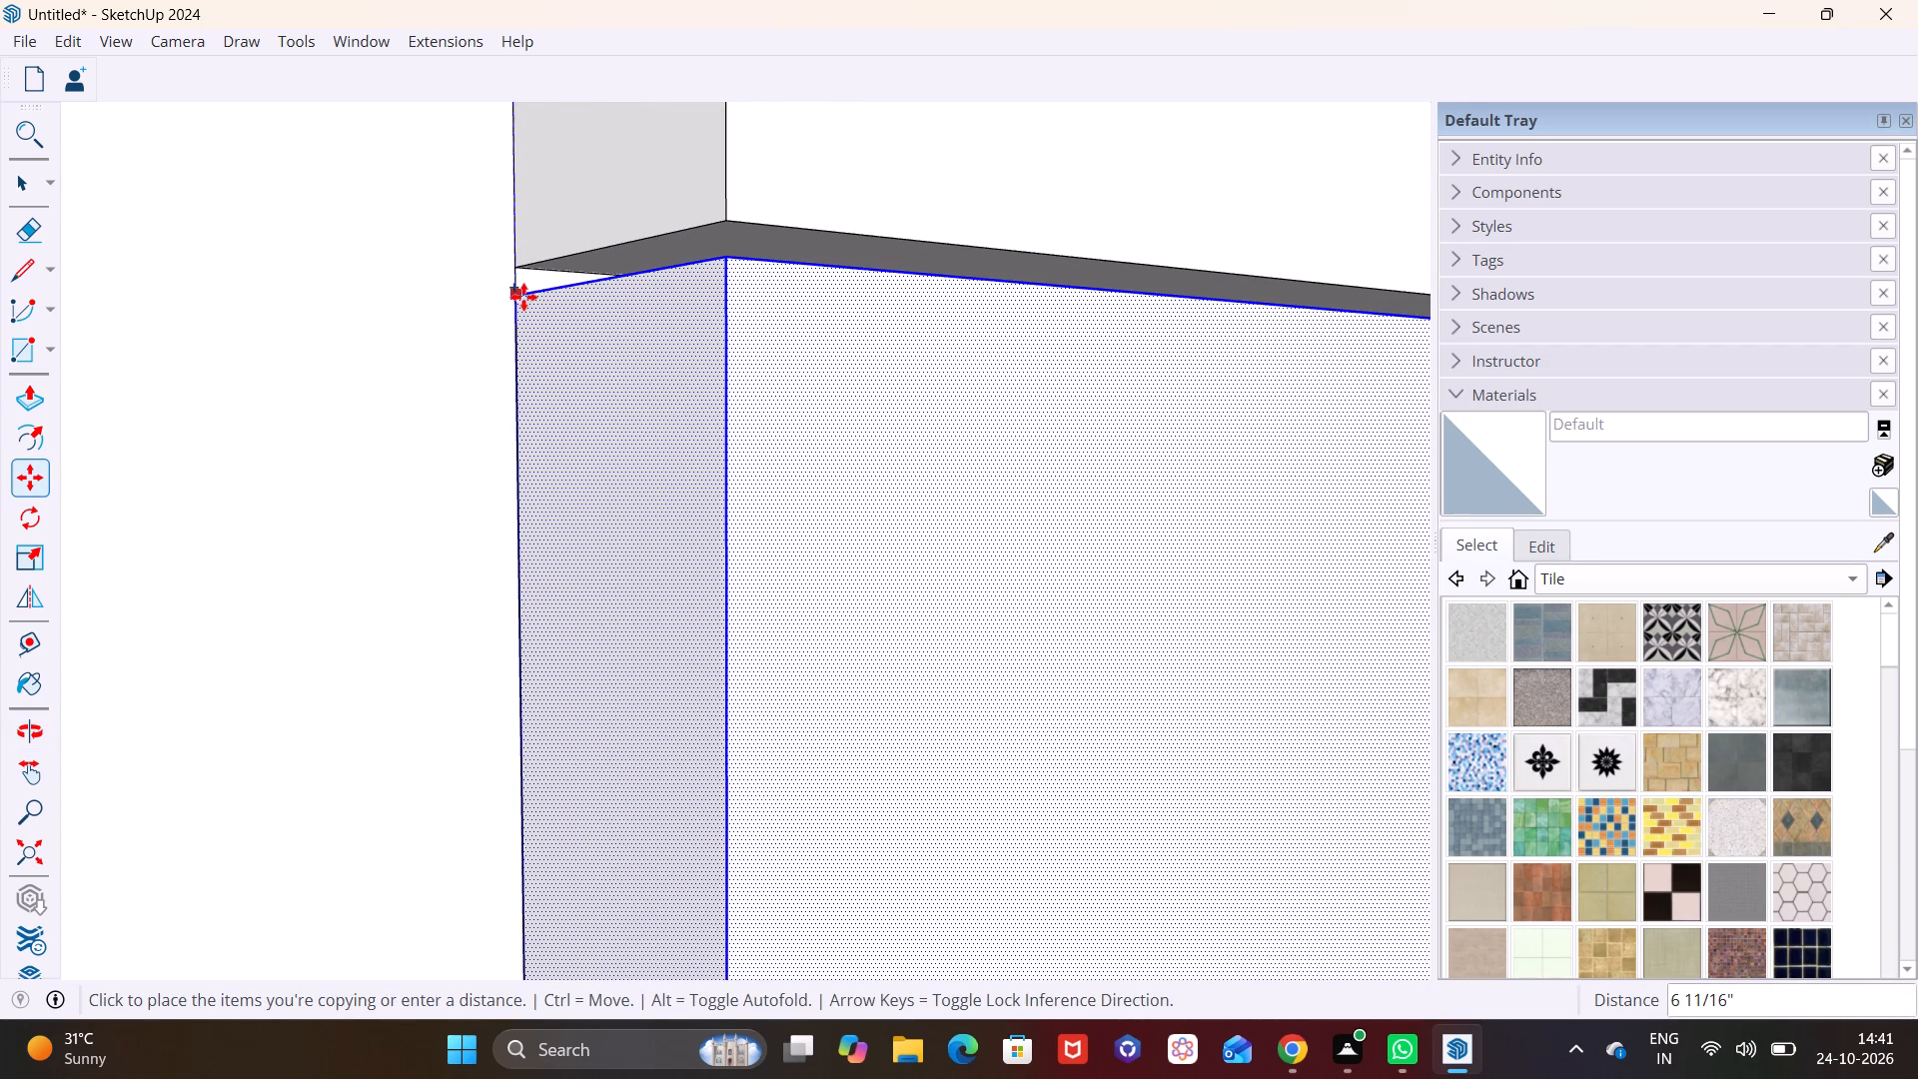
{"action": "scroll", "coordinate": [523, 297], "scroll_direction": "up", "scroll_amount": 1}
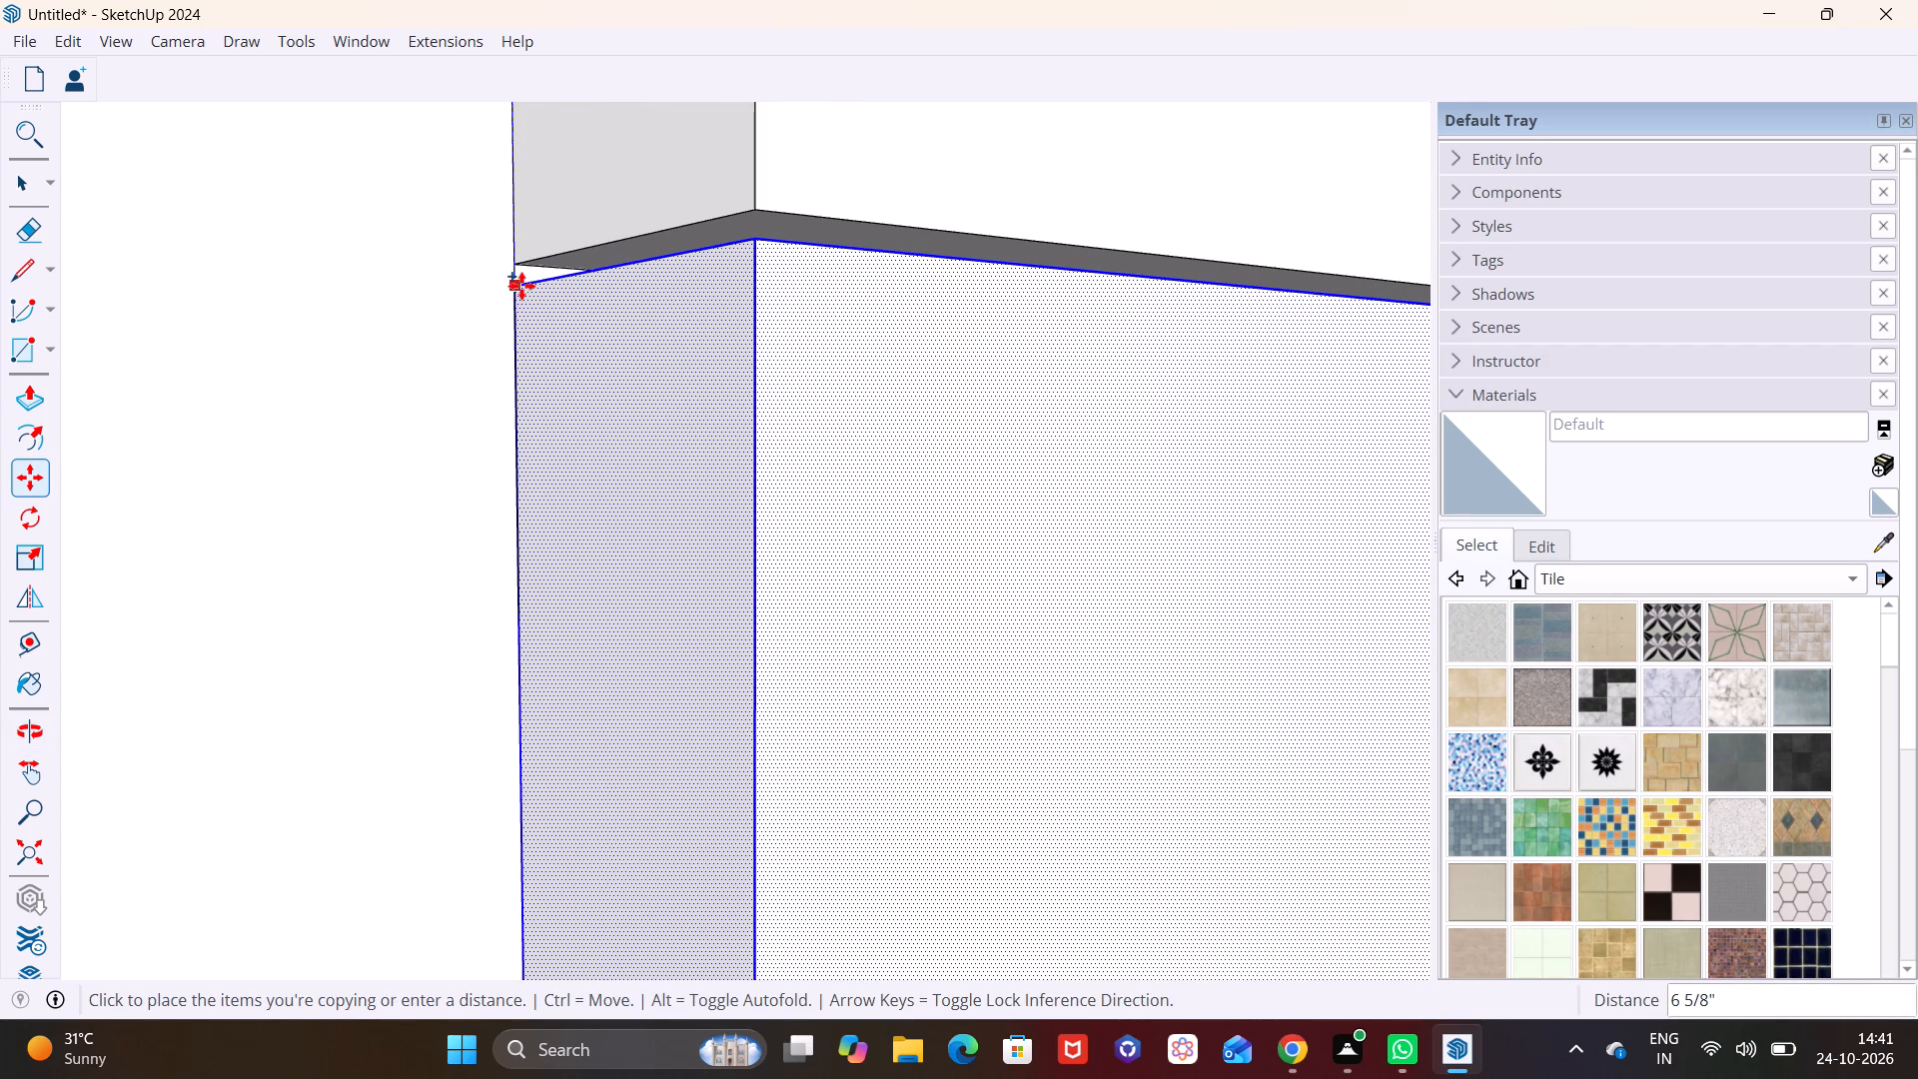
{"action": "left_click", "coordinate": [521, 286]}
Copy the sixth block down about 6 5/8" along the panel edge as the stack's seventh block.
{"action": "left_click", "coordinate": [518, 290]}
{"action": "scroll", "coordinate": [542, 551], "scroll_direction": "down", "scroll_amount": 4}
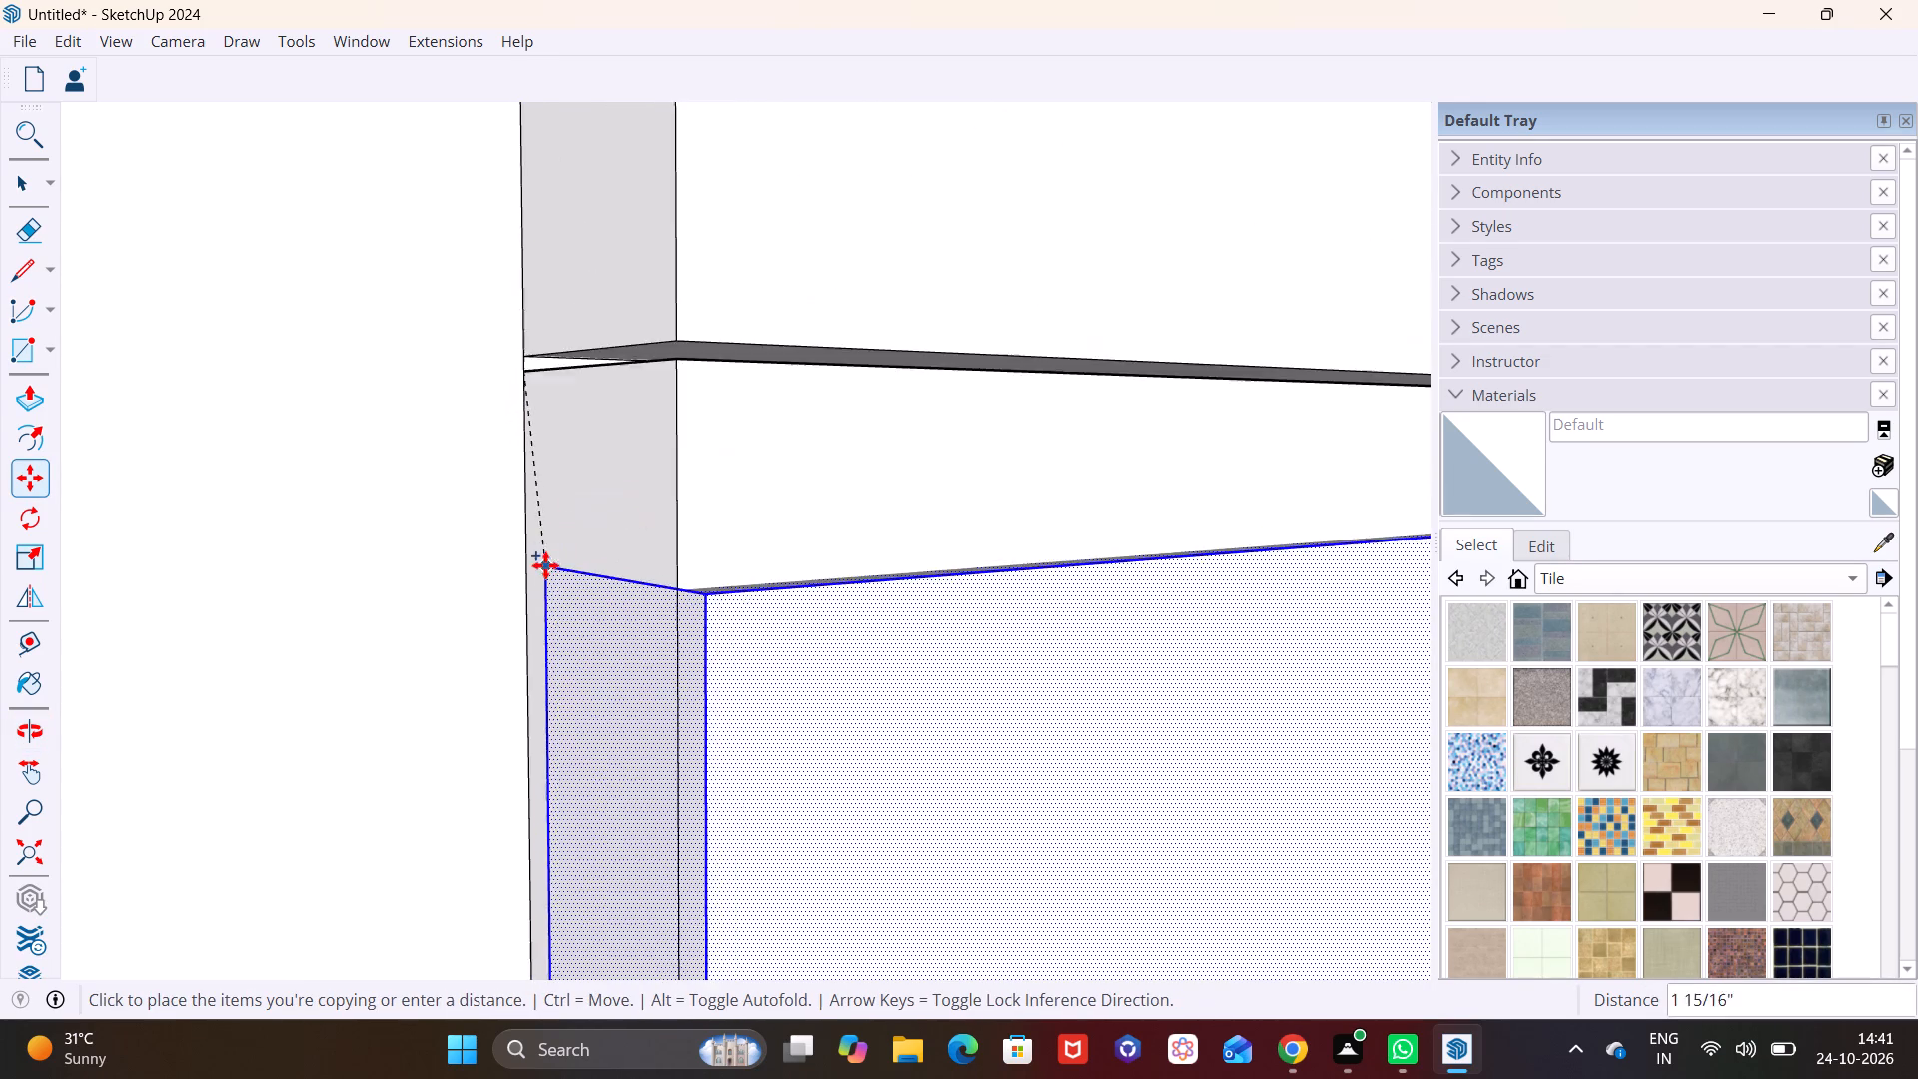
{"action": "scroll", "coordinate": [545, 565], "scroll_direction": "down", "scroll_amount": 12}
{"action": "middle_click_drag", "start_coordinate": [561, 672], "coordinate": [470, 218], "text": "shift"}
{"action": "scroll", "coordinate": [400, 307], "scroll_direction": "up", "scroll_amount": 8}
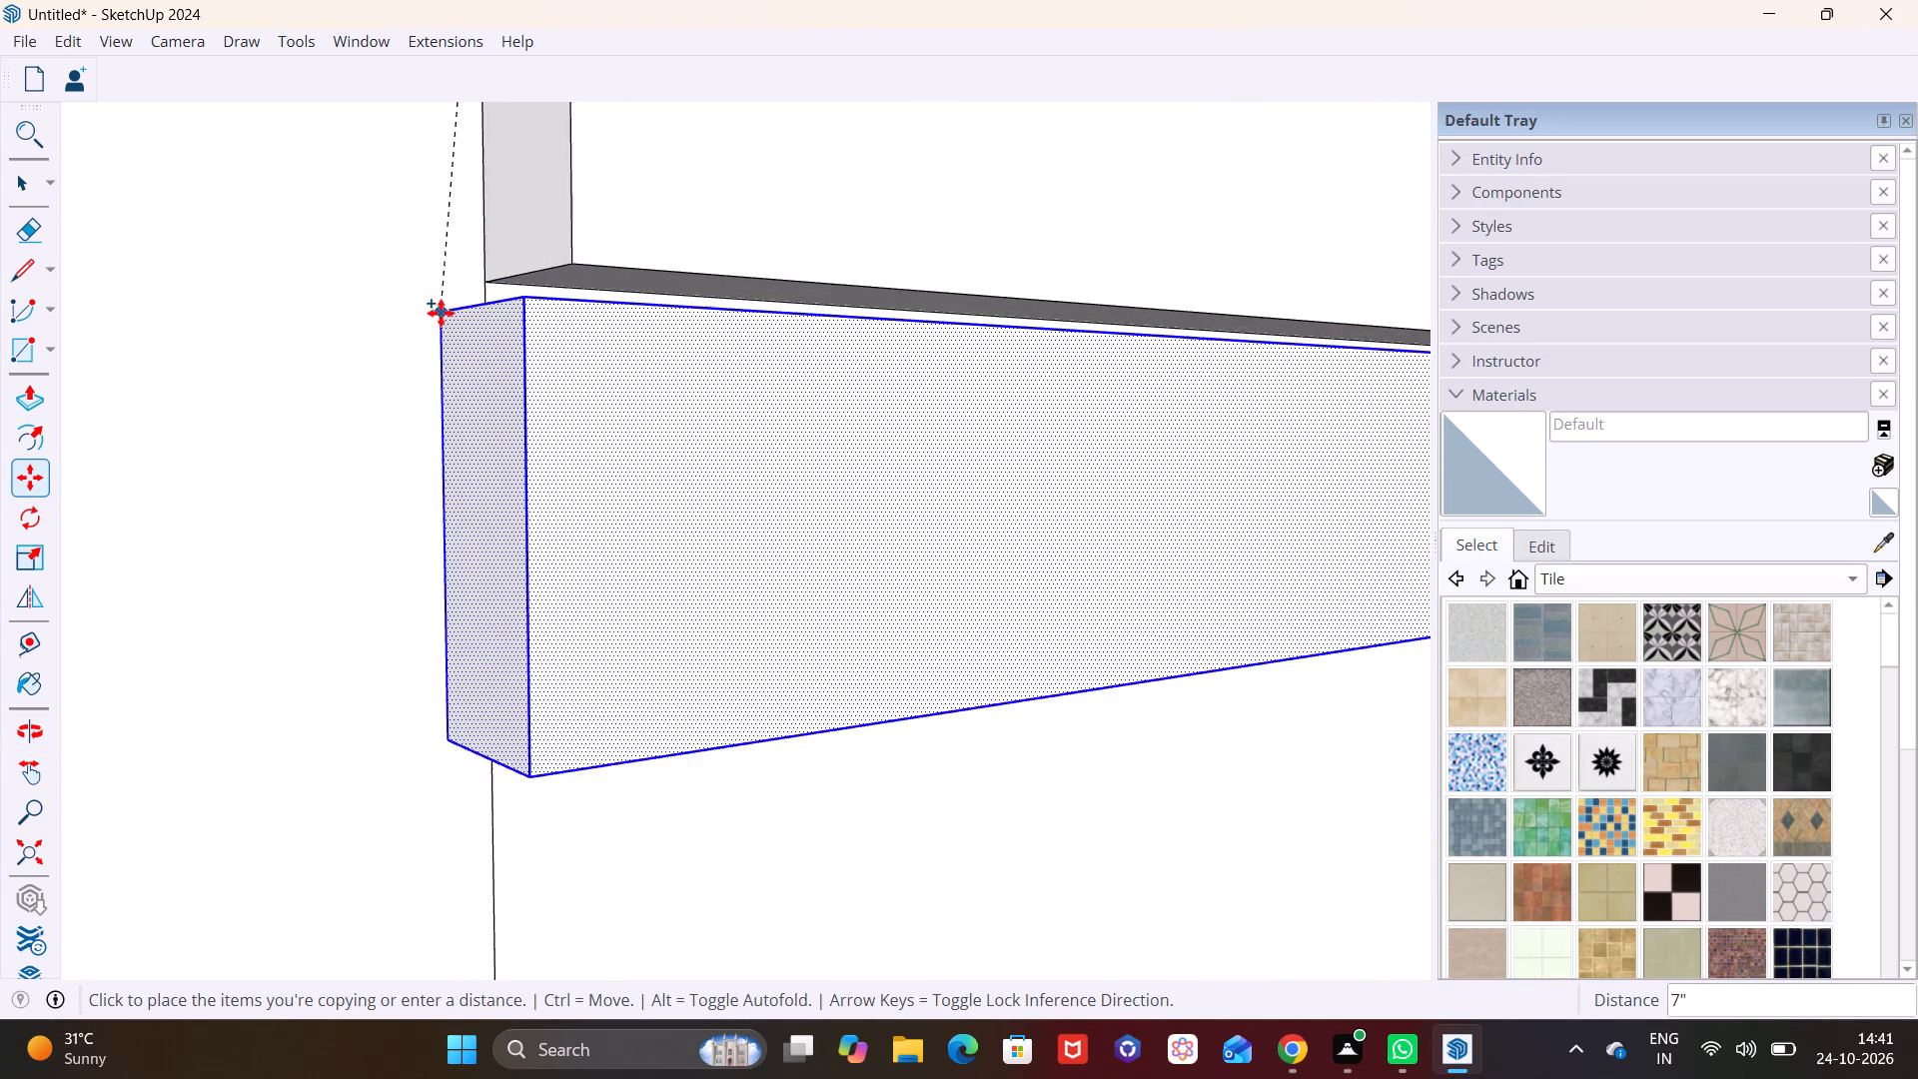
{"action": "scroll", "coordinate": [441, 313], "scroll_direction": "up", "scroll_amount": 3}
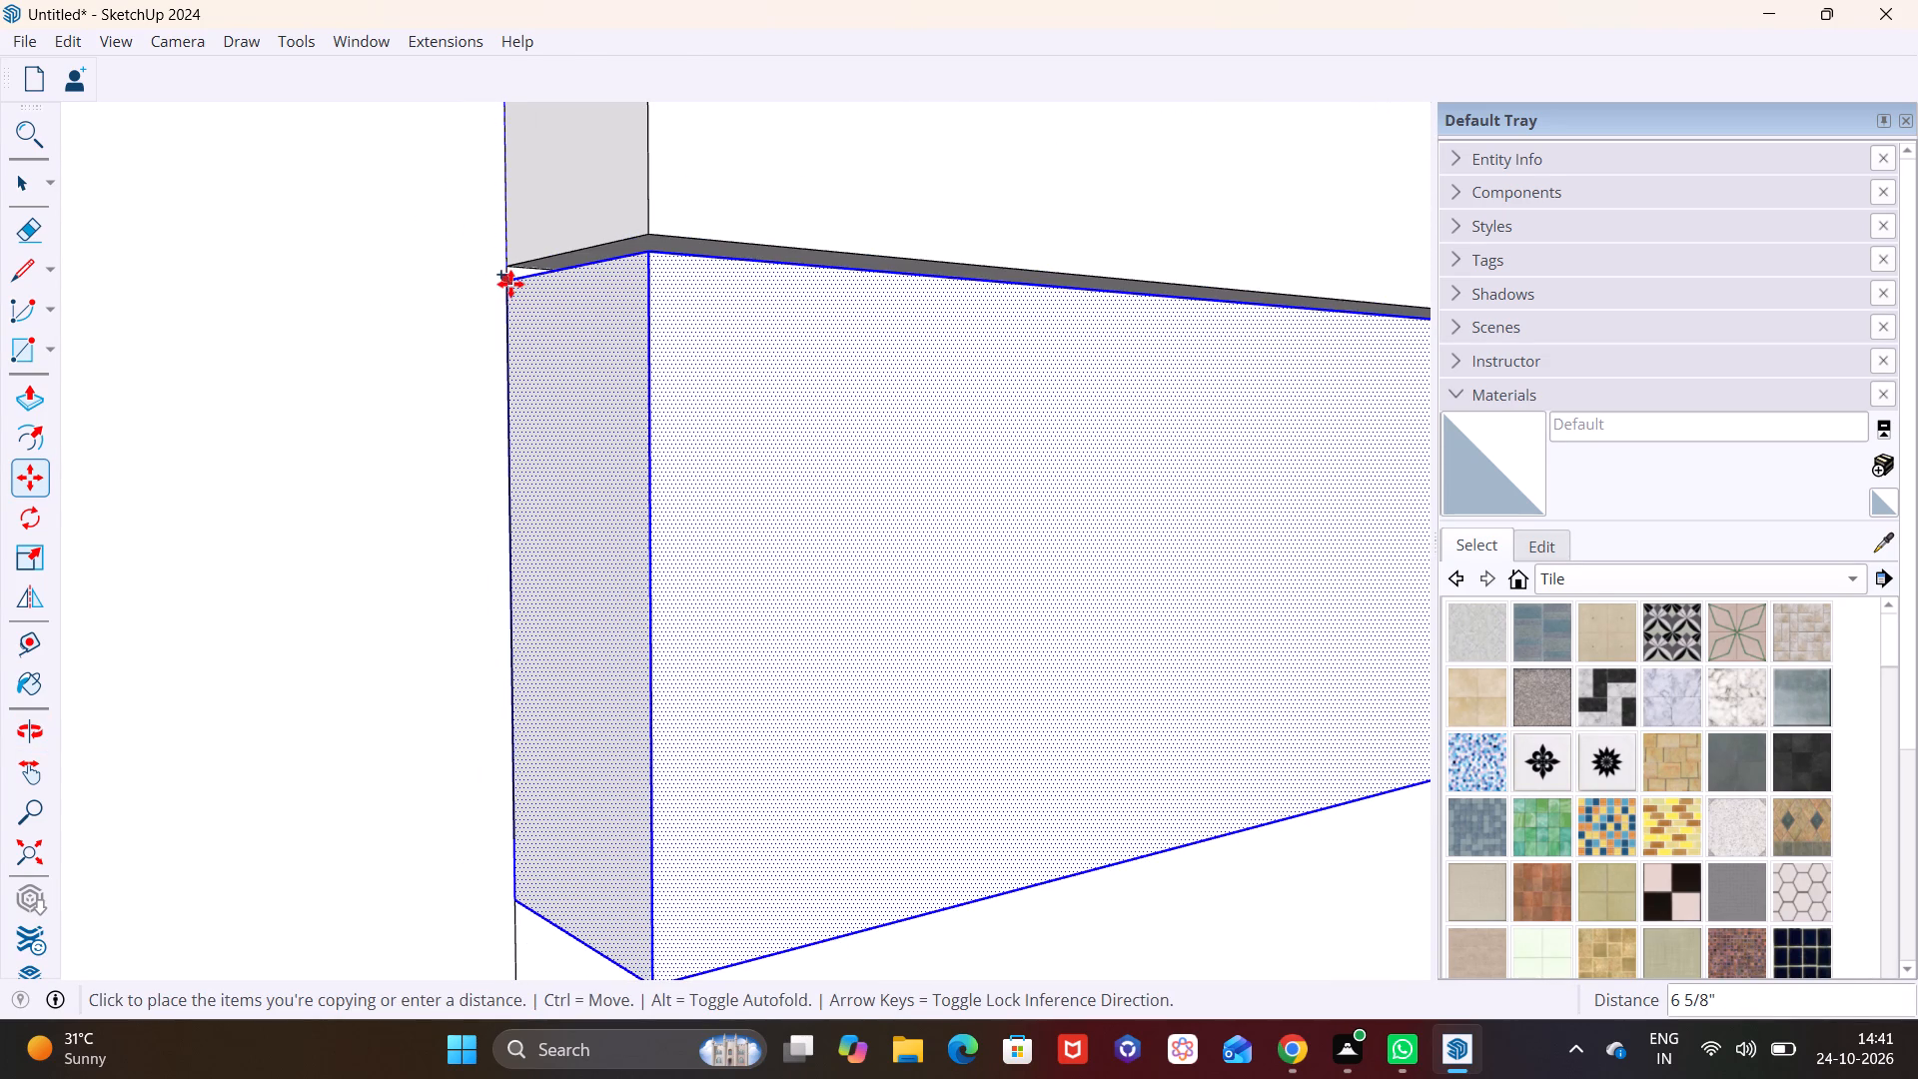
{"action": "left_click", "coordinate": [510, 284]}
Copy the seventh block down about 6 1/2" along the panel edge as the stack's eighth block.
{"action": "left_click", "coordinate": [510, 286]}
{"action": "scroll", "coordinate": [528, 588], "scroll_direction": "down", "scroll_amount": 4}
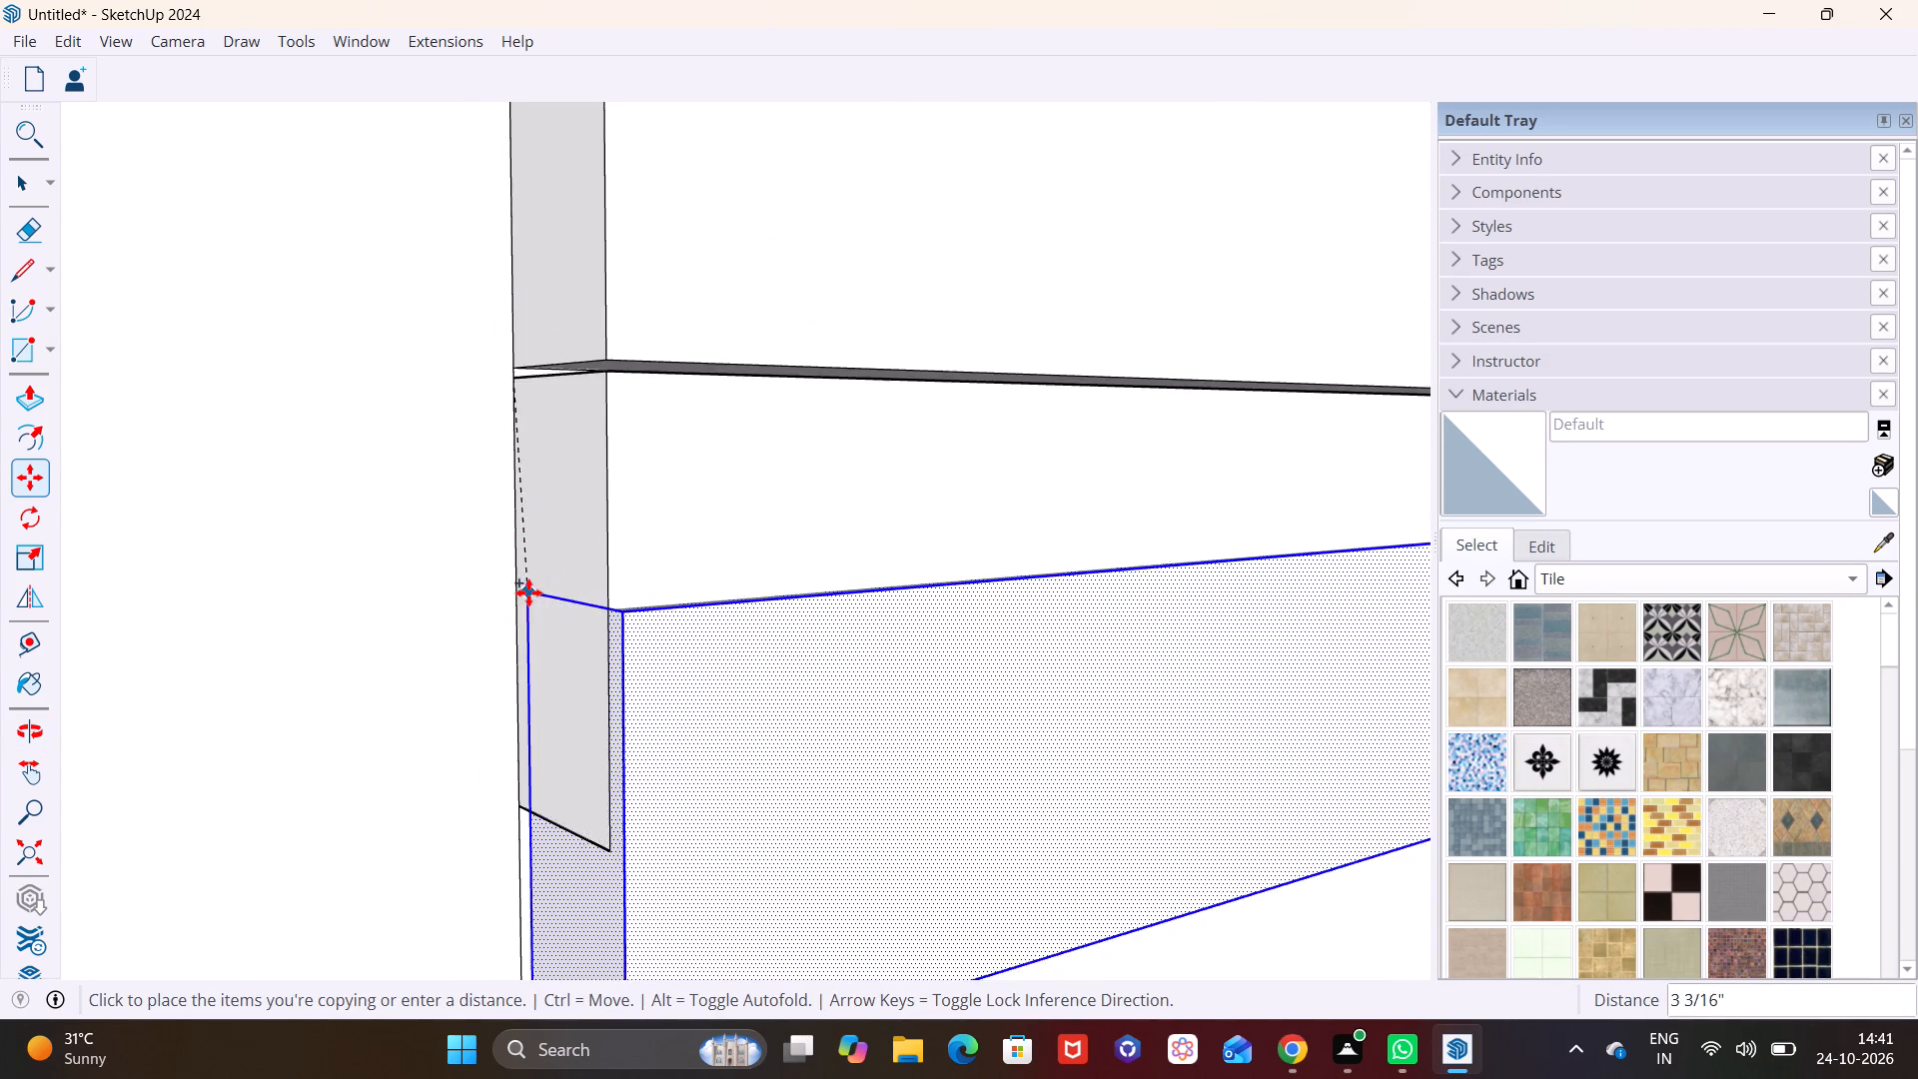
{"action": "scroll", "coordinate": [528, 592], "scroll_direction": "down", "scroll_amount": 3}
{"action": "middle_click_drag", "start_coordinate": [528, 576], "coordinate": [463, 144], "text": "shift"}
{"action": "scroll", "coordinate": [441, 271], "scroll_direction": "up", "scroll_amount": 4}
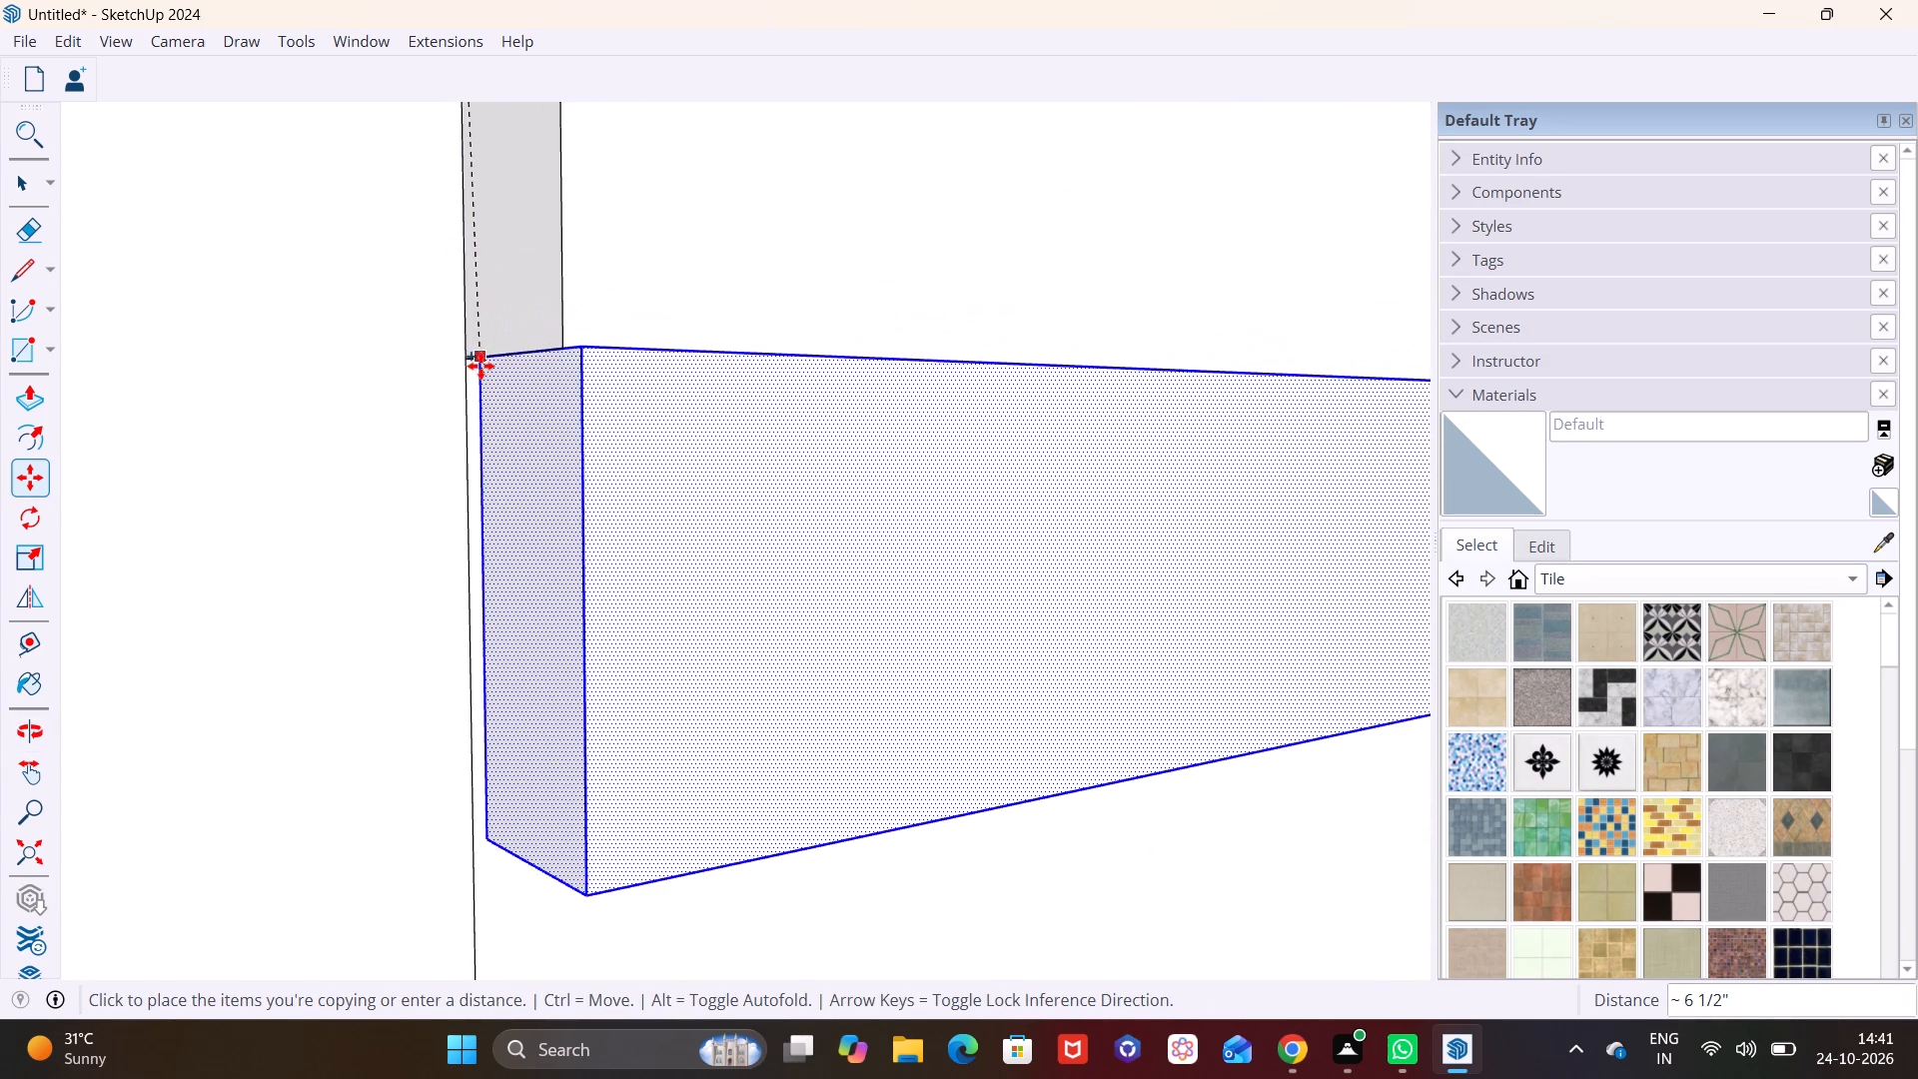
{"action": "left_click", "coordinate": [477, 371]}
Copy the eighth block down about 6 9/16" along the panel edge as the stack's ninth block.
{"action": "left_click", "coordinate": [466, 370]}
{"action": "scroll", "coordinate": [497, 607], "scroll_direction": "down", "scroll_amount": 4}
{"action": "middle_click_drag", "start_coordinate": [498, 557], "coordinate": [439, 141], "text": "shift"}
{"action": "scroll", "coordinate": [440, 383], "scroll_direction": "up", "scroll_amount": 3}
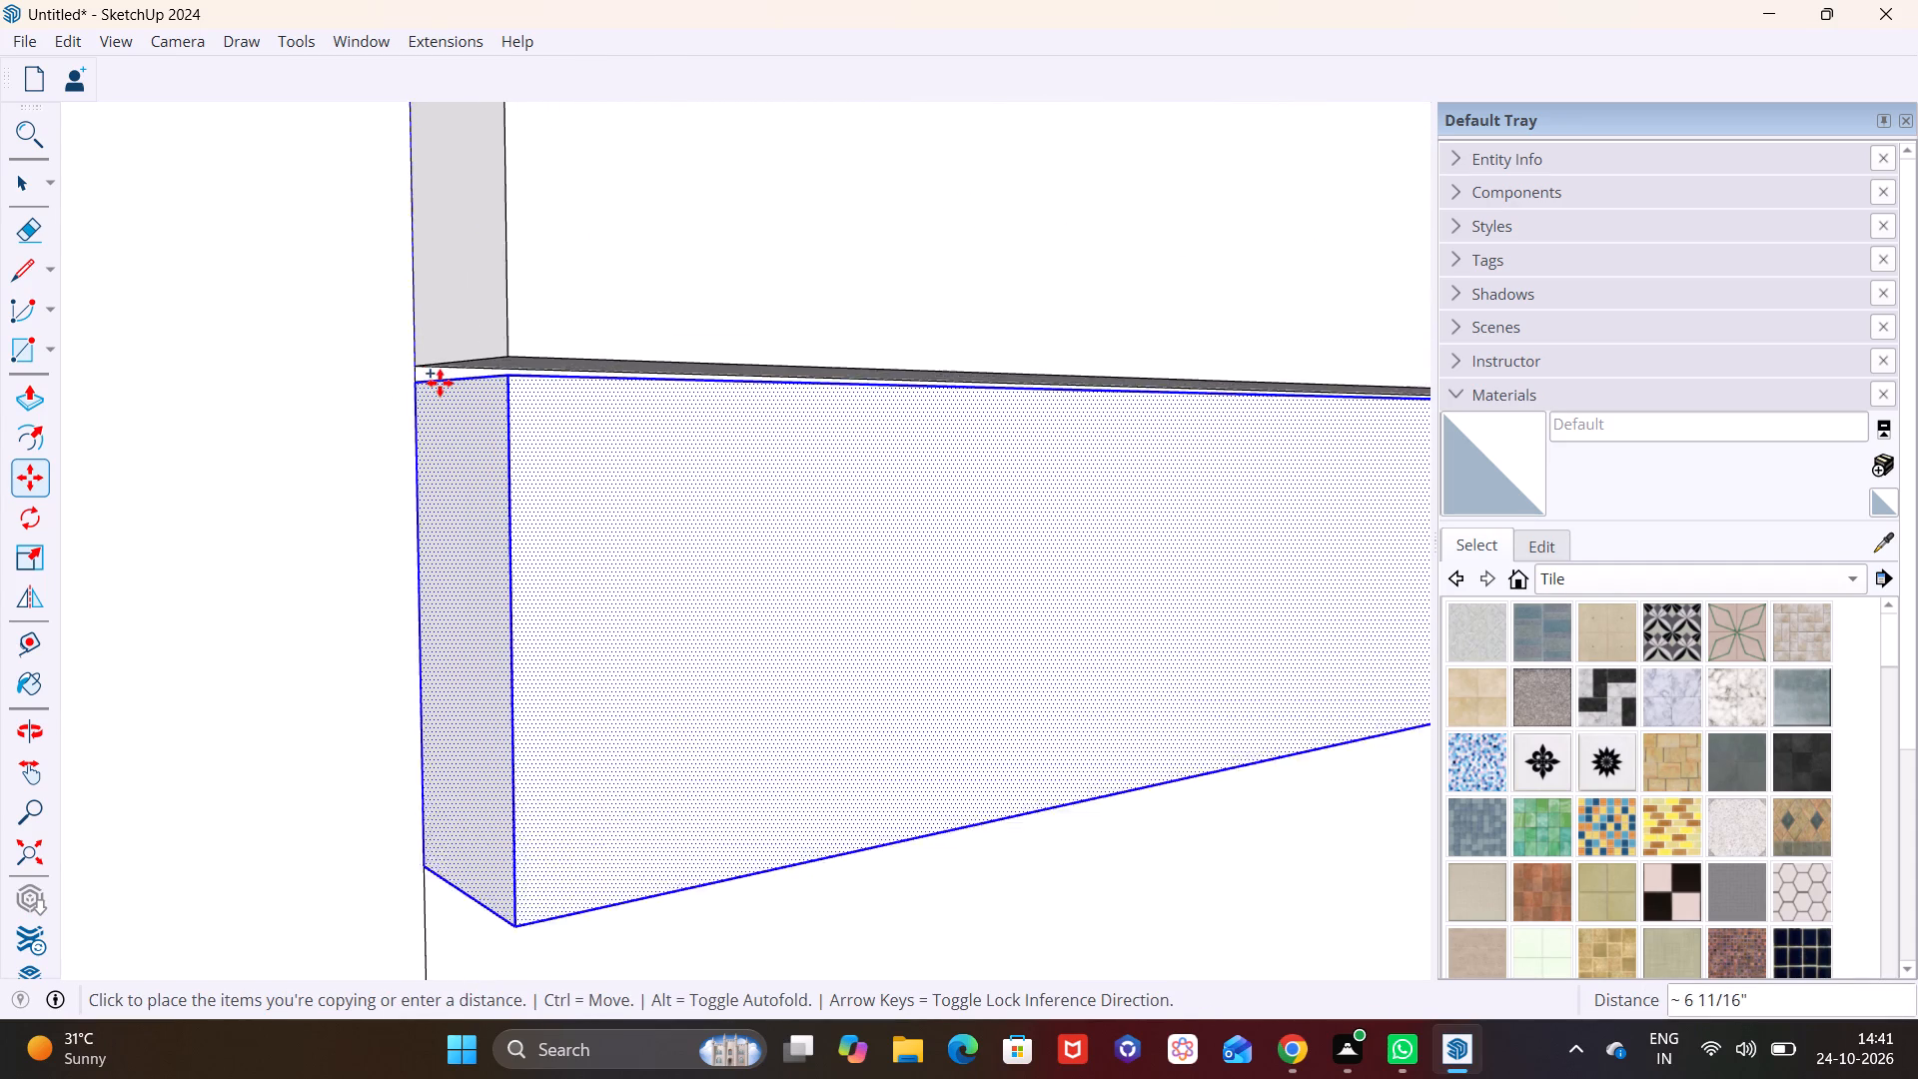
{"action": "scroll", "coordinate": [440, 383], "scroll_direction": "up", "scroll_amount": 9}
{"action": "left_click", "coordinate": [400, 361]}
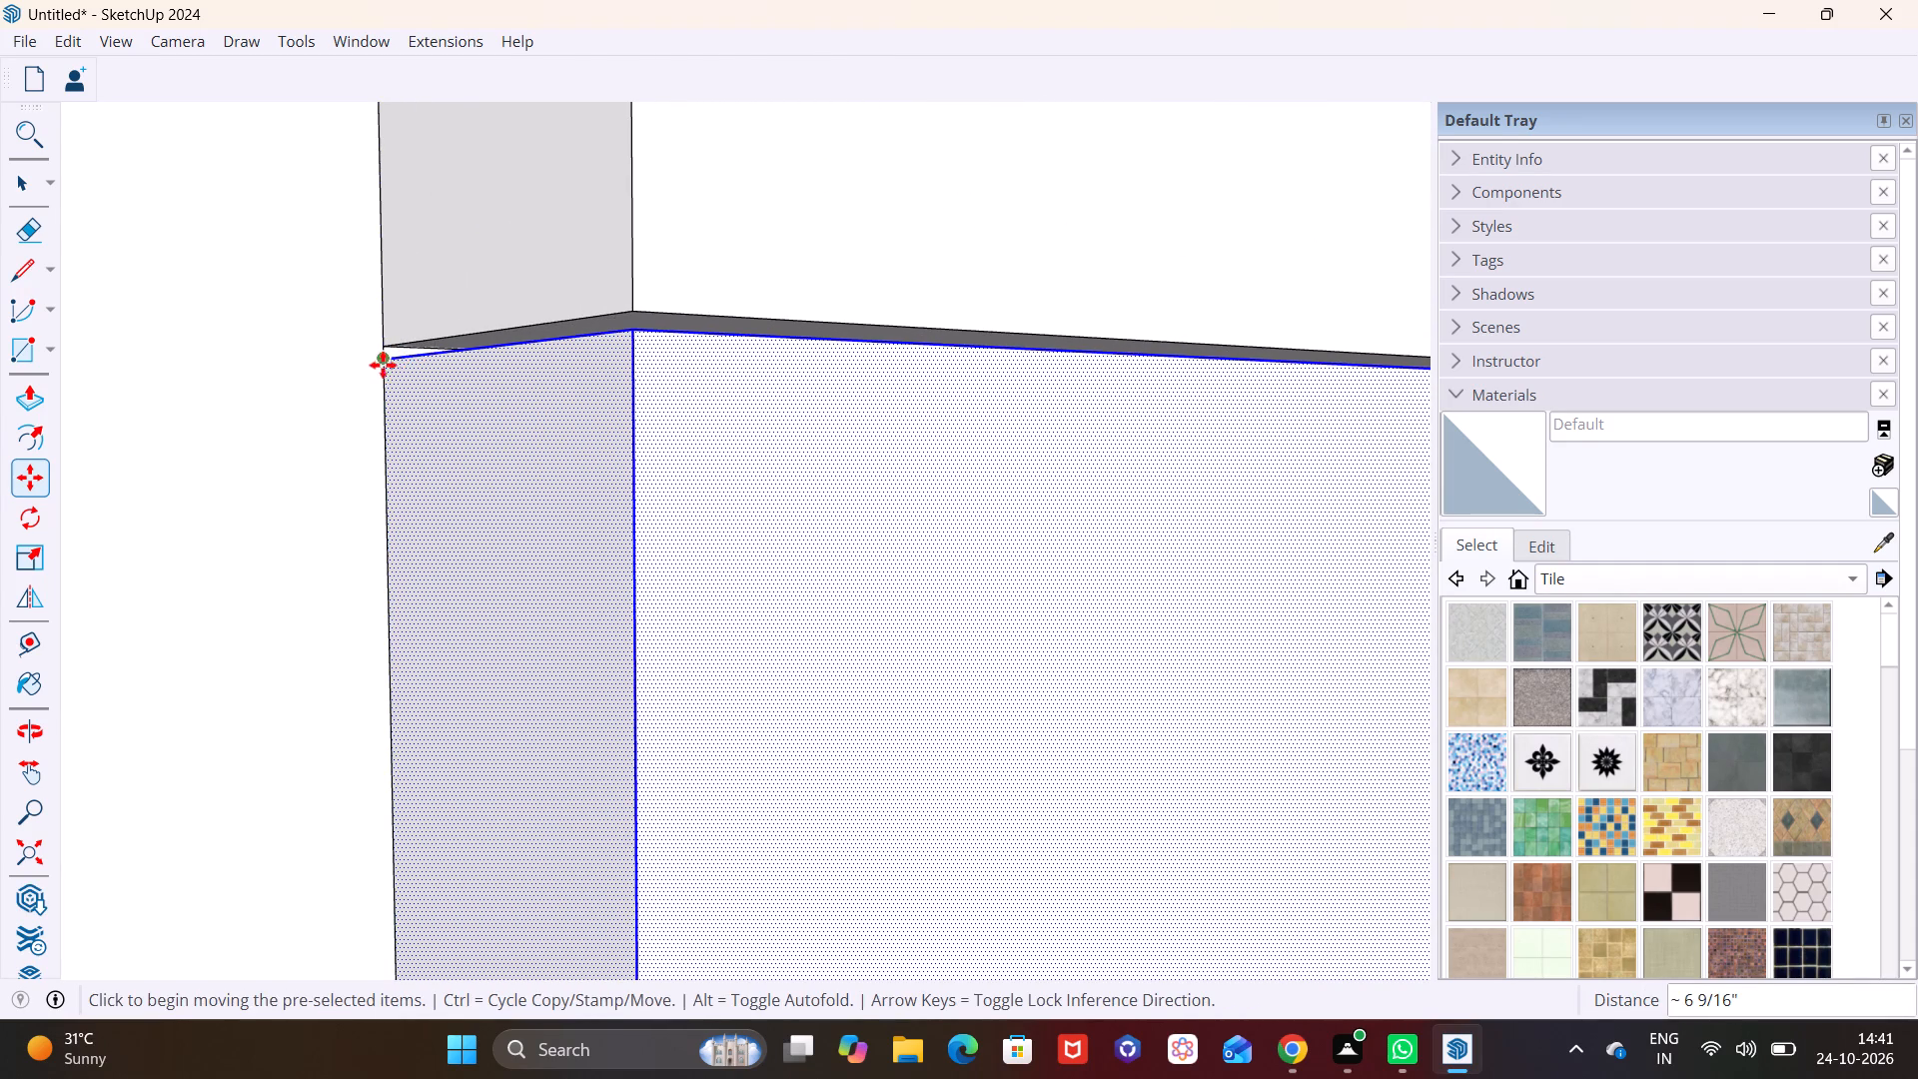
Copy the ninth block down about 6 5/8" along the panel edge as the tenth block, keeping a thin gap.
{"action": "left_click", "coordinate": [380, 362]}
{"action": "middle_click_drag", "start_coordinate": [436, 547], "coordinate": [418, 188], "text": "shift"}
{"action": "scroll", "coordinate": [392, 404], "scroll_direction": "down", "scroll_amount": 2}
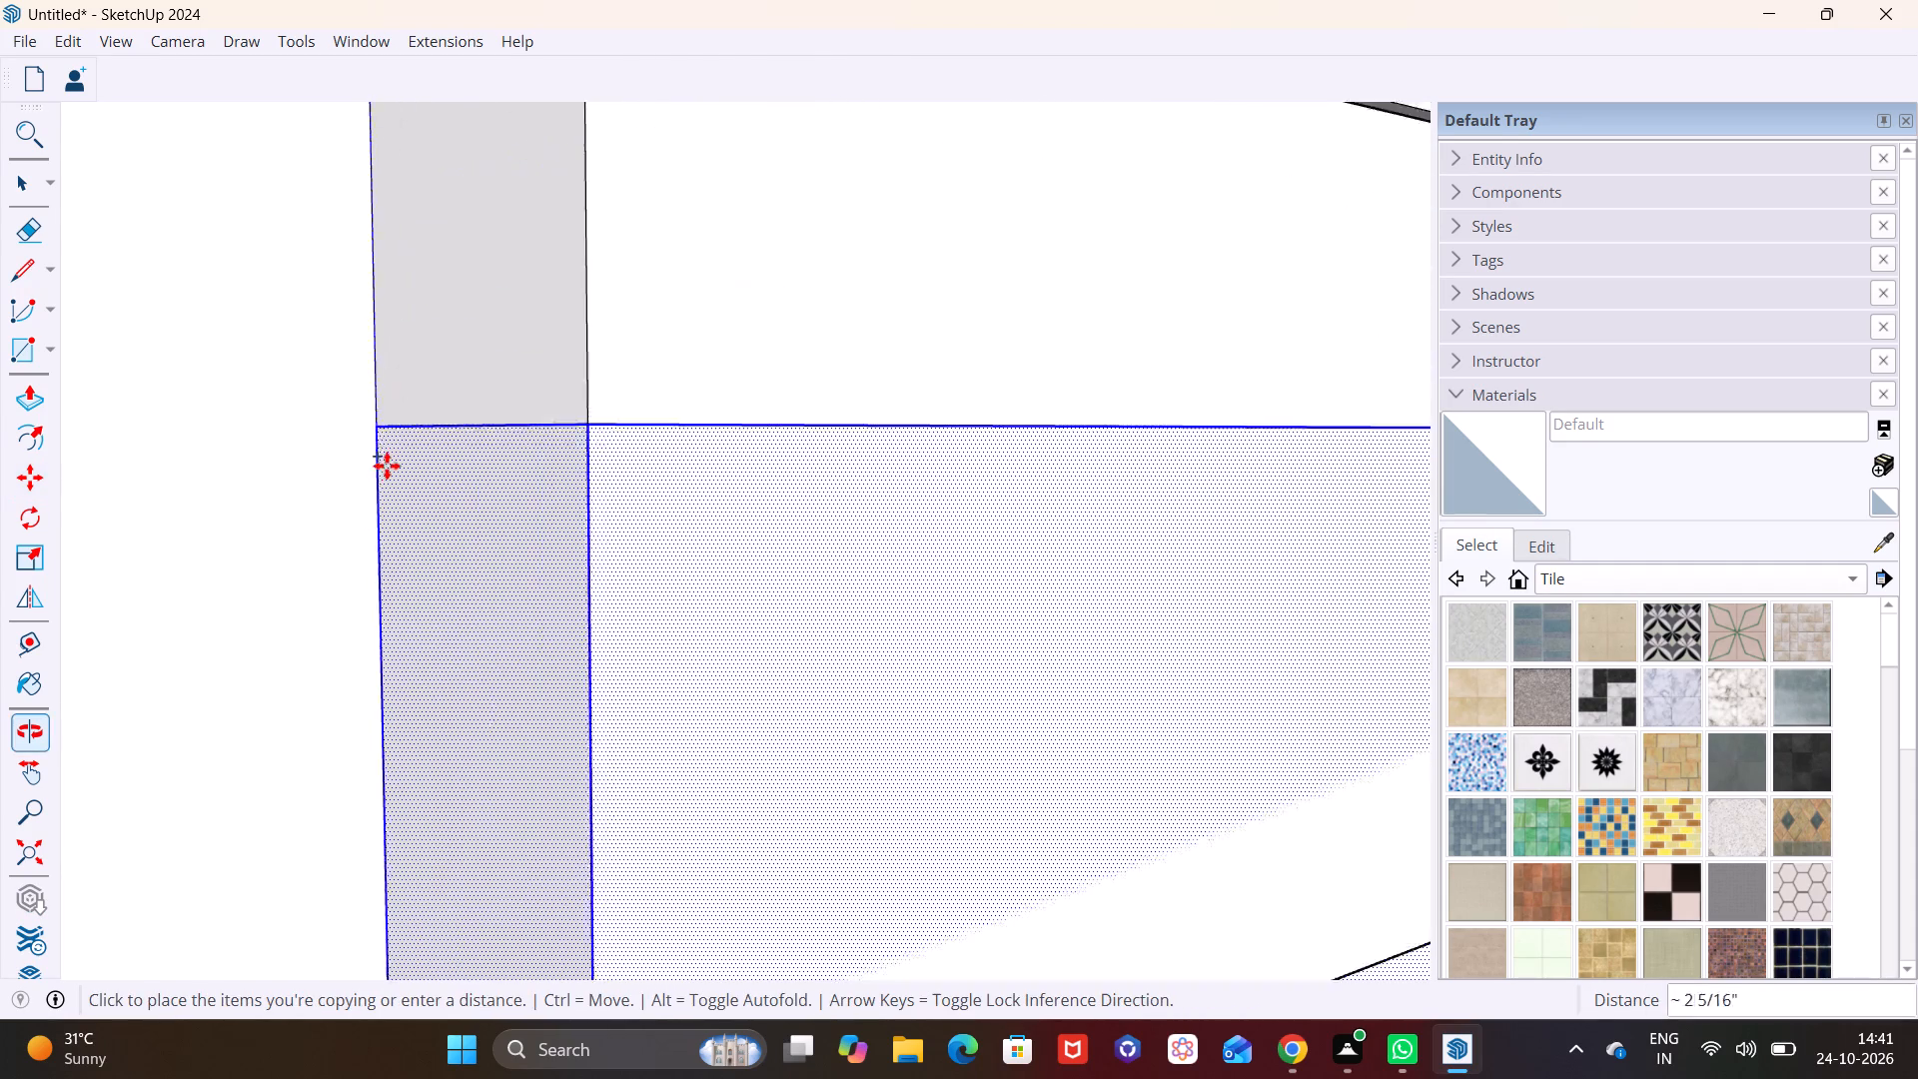
{"action": "scroll", "coordinate": [387, 466], "scroll_direction": "down", "scroll_amount": 16}
{"action": "middle_click_drag", "start_coordinate": [388, 565], "coordinate": [407, 239], "text": "shift"}
{"action": "scroll", "coordinate": [394, 348], "scroll_direction": "up", "scroll_amount": 2}
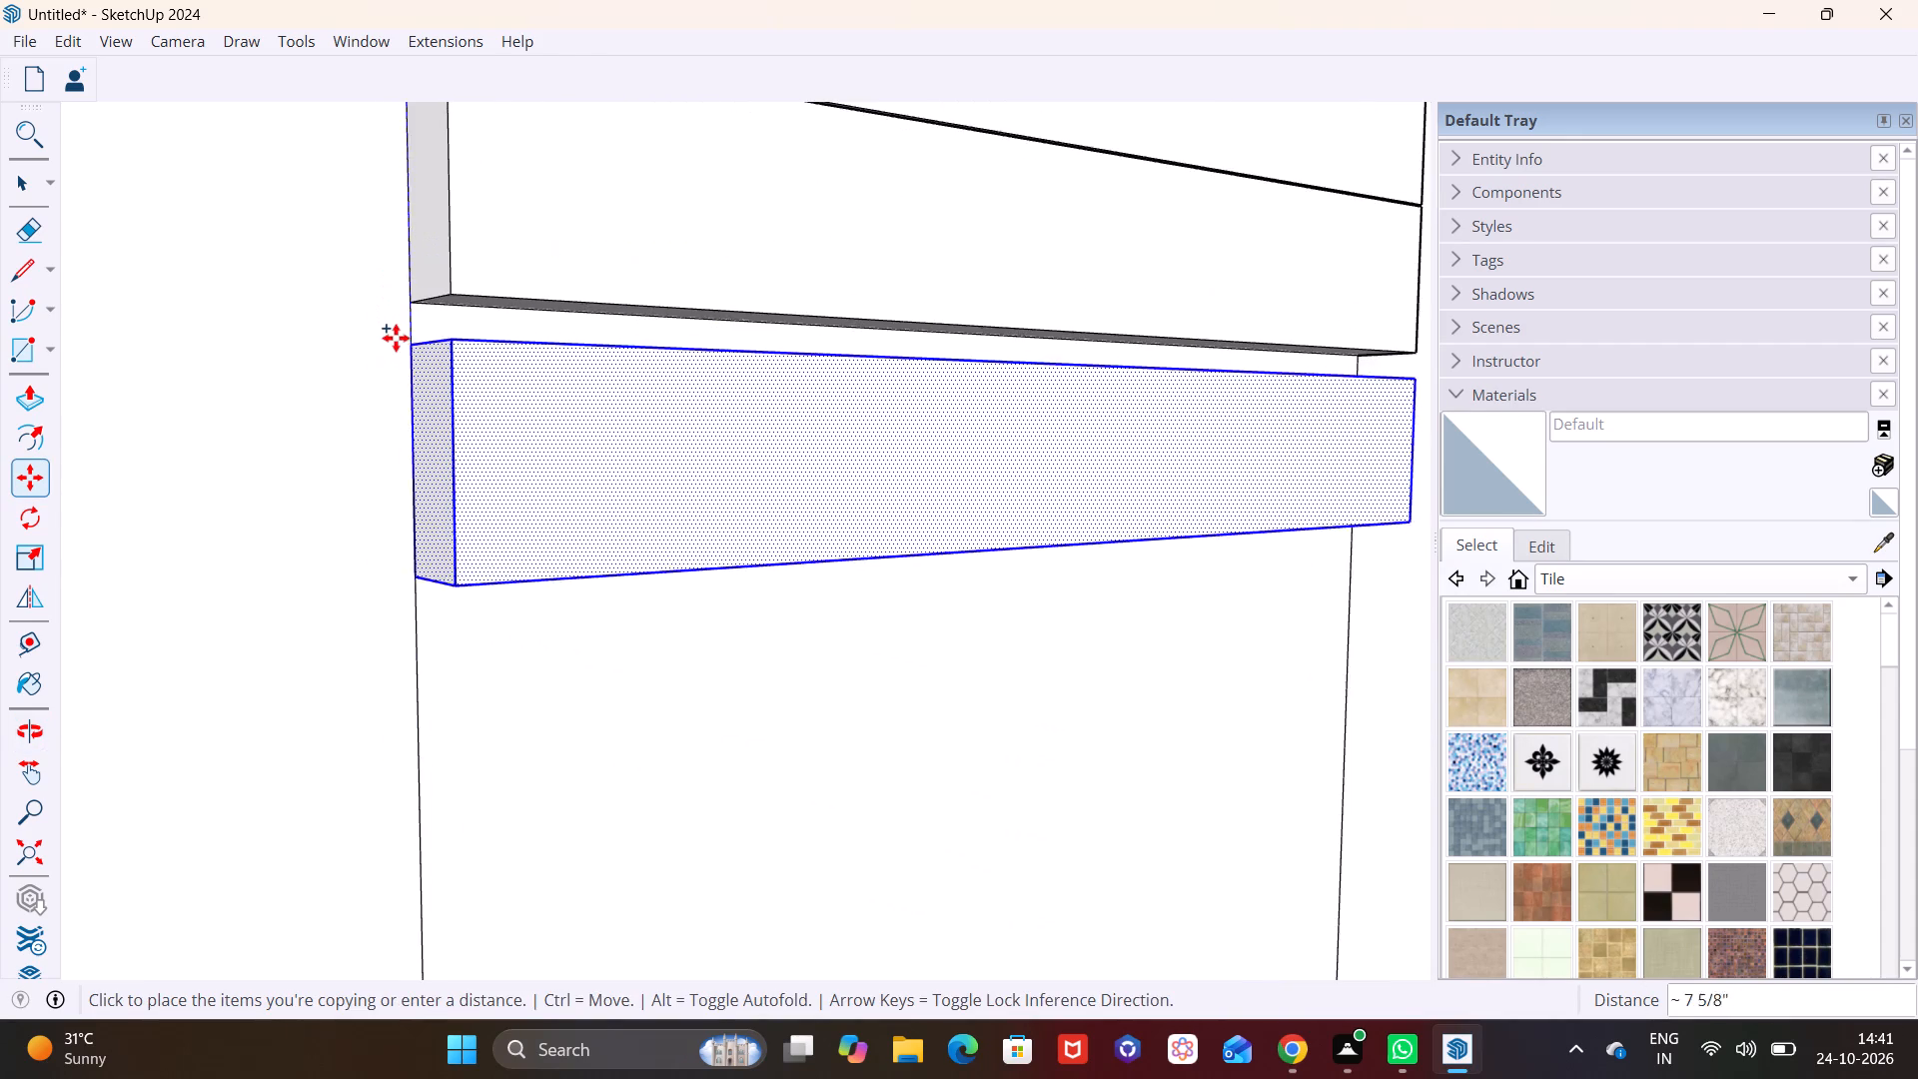
{"action": "scroll", "coordinate": [396, 338], "scroll_direction": "up", "scroll_amount": 6}
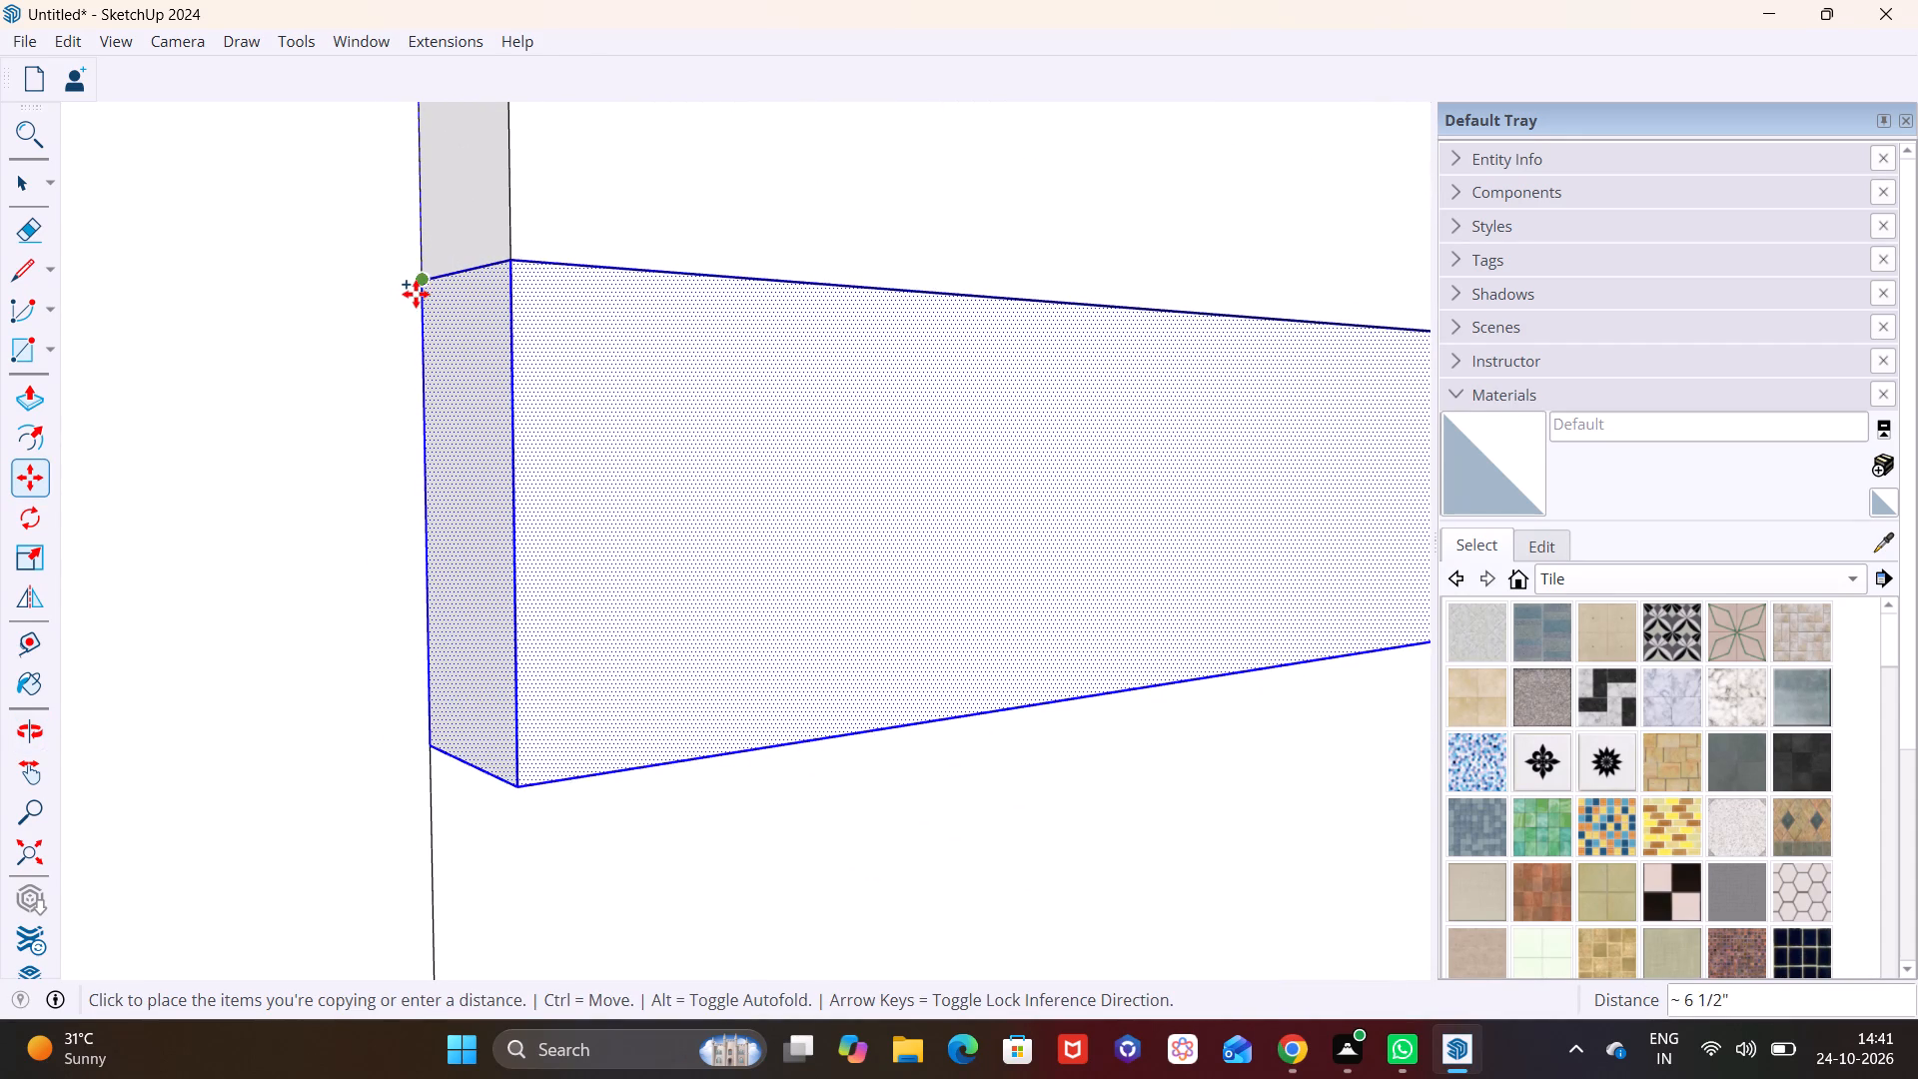
{"action": "scroll", "coordinate": [427, 299], "scroll_direction": "up", "scroll_amount": 4}
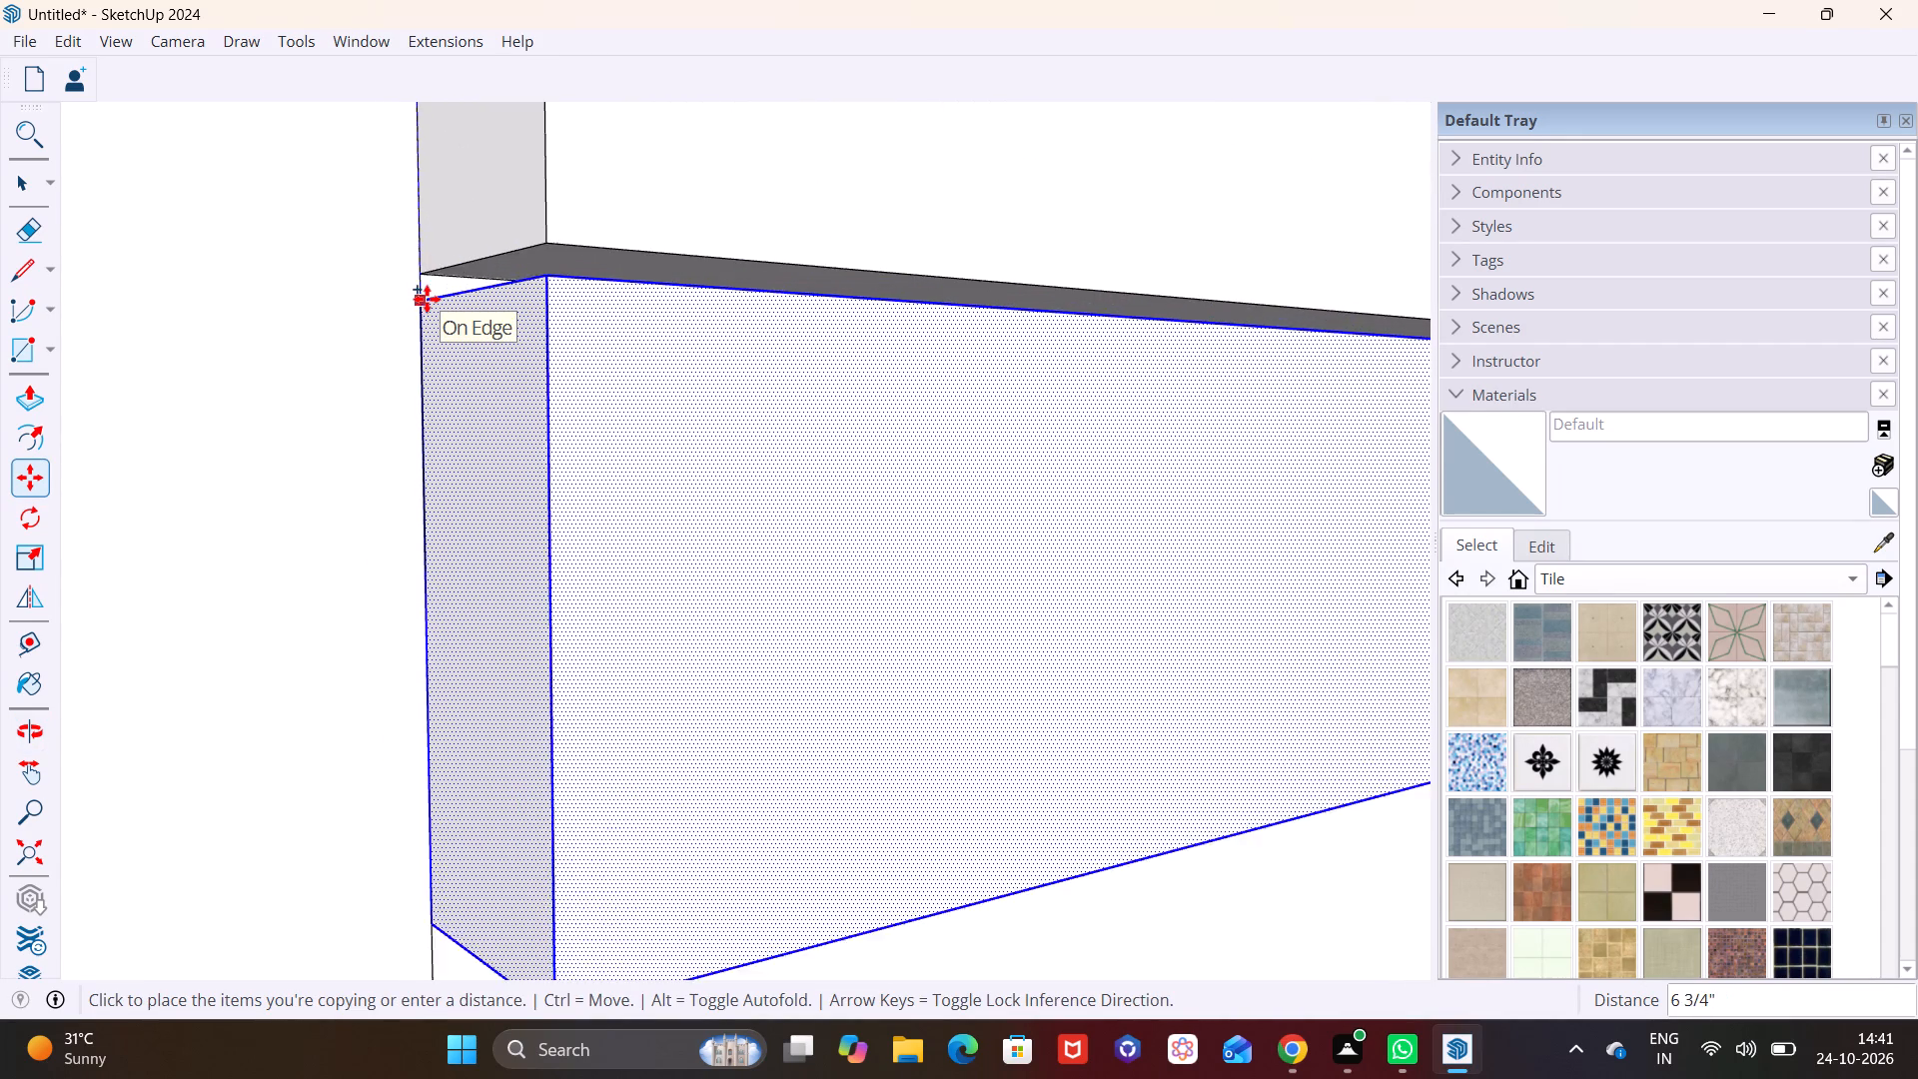
{"action": "scroll", "coordinate": [427, 299], "scroll_direction": "up", "scroll_amount": 3}
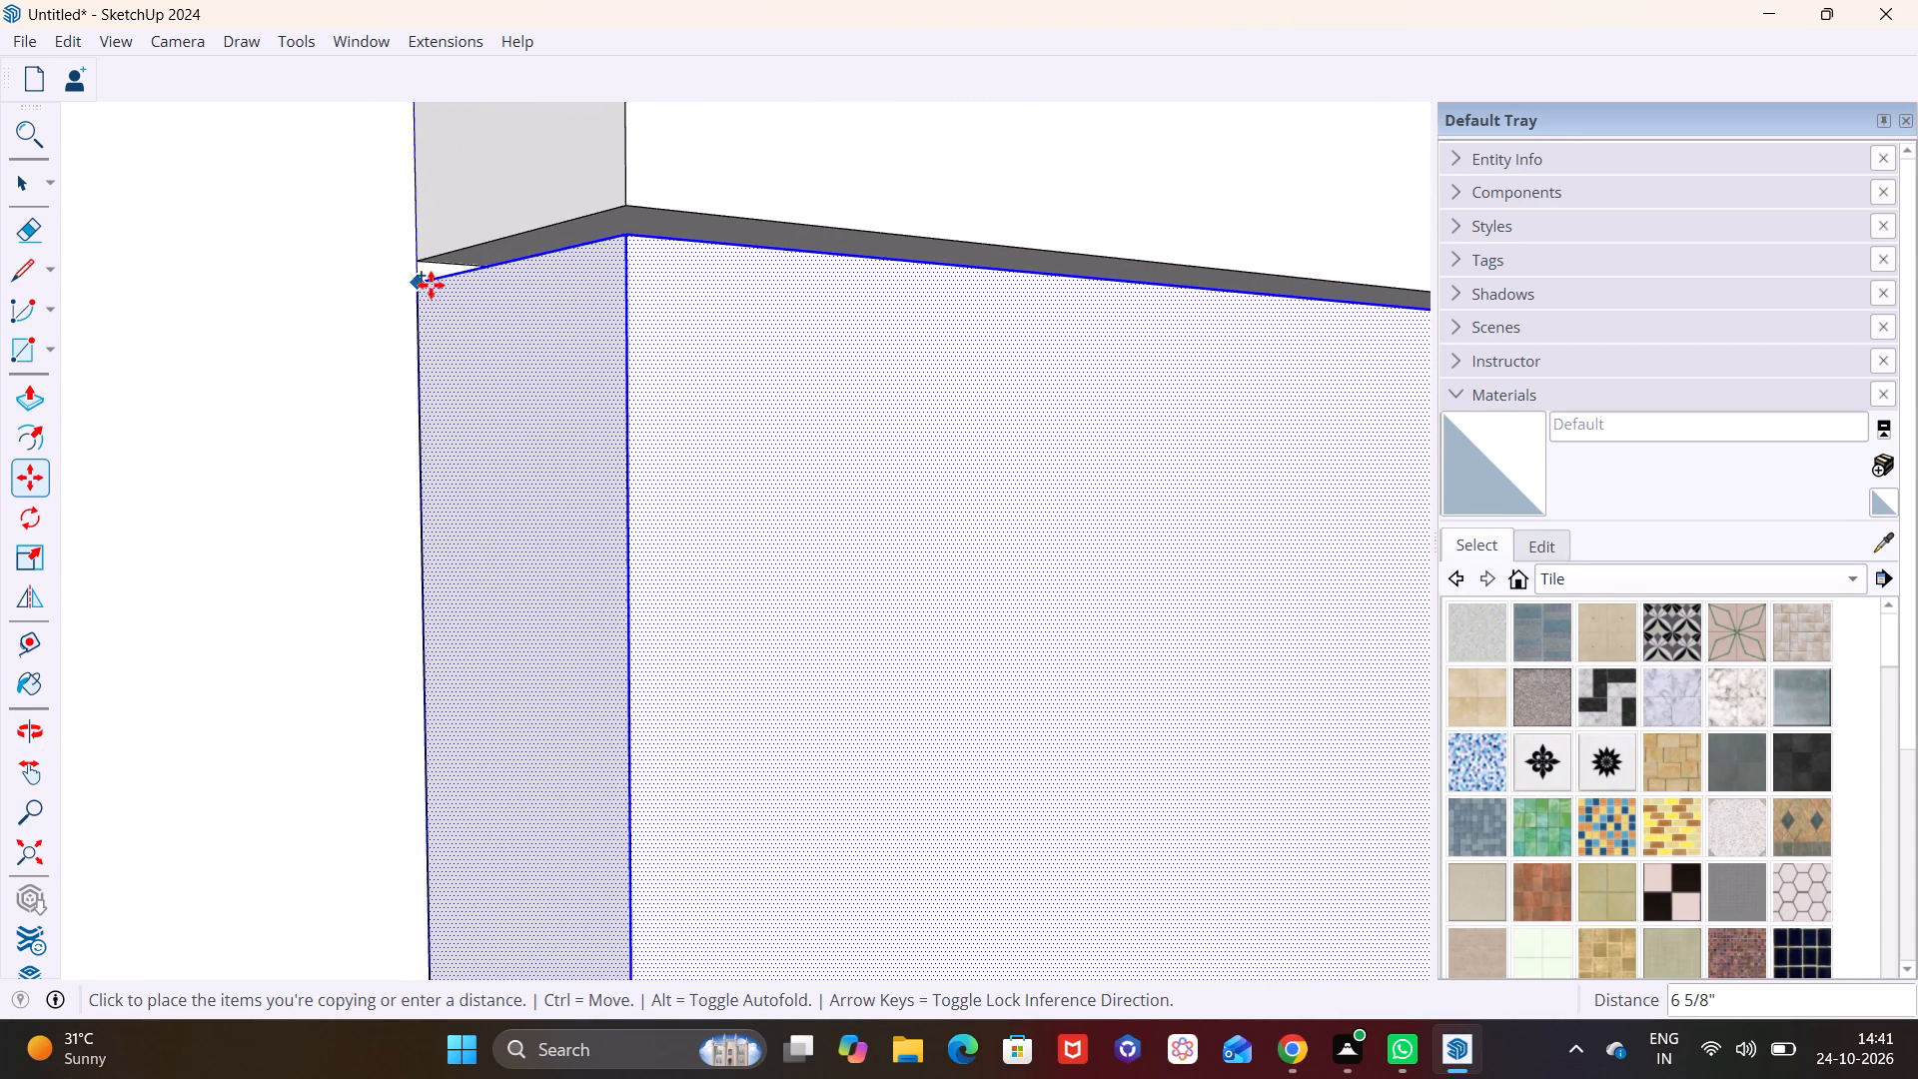
{"action": "left_click", "coordinate": [431, 285]}
Copy the tenth block down about 6 9/16" along the panel edge as the stack's eleventh block.
{"action": "left_click", "coordinate": [419, 284]}
{"action": "scroll", "coordinate": [407, 594], "scroll_direction": "down", "scroll_amount": 5}
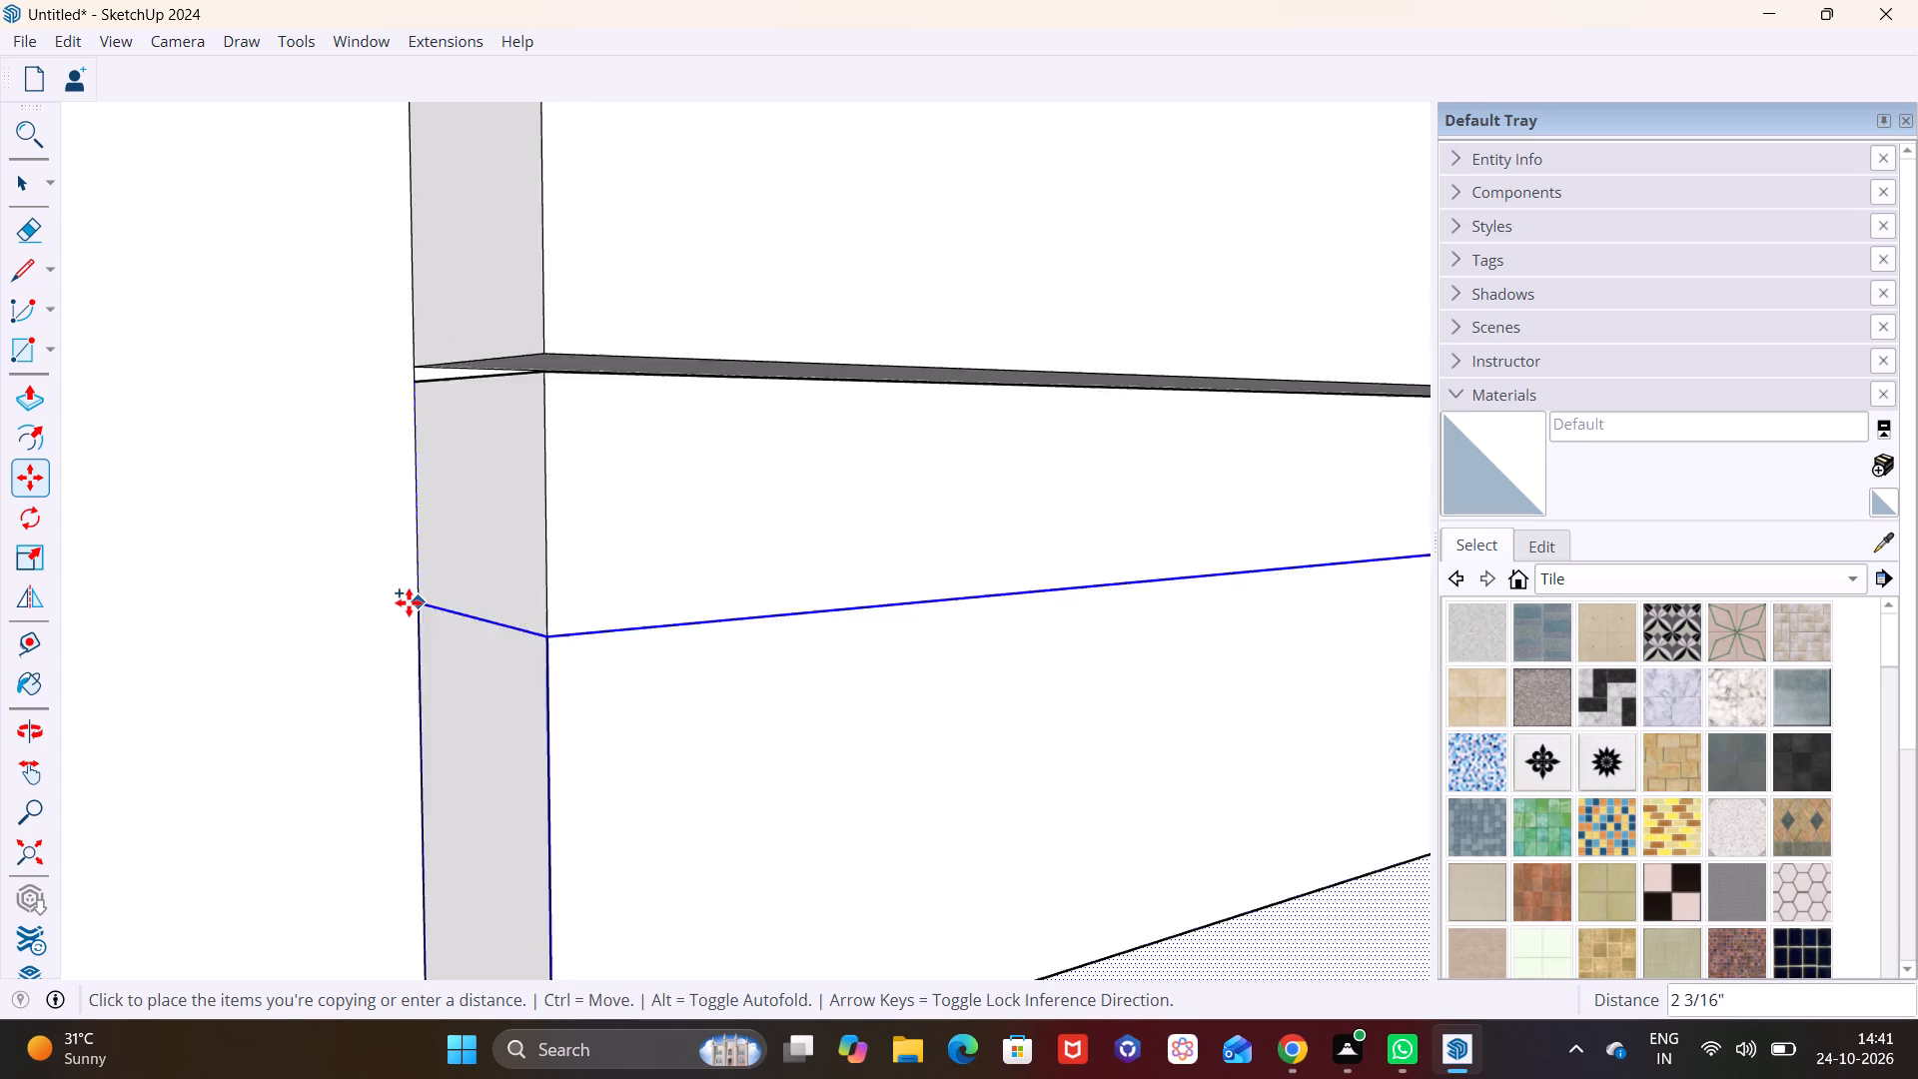
{"action": "scroll", "coordinate": [409, 602], "scroll_direction": "down", "scroll_amount": 3}
{"action": "middle_click_drag", "start_coordinate": [415, 646], "coordinate": [433, 208], "text": "shift"}
{"action": "middle_click_drag", "start_coordinate": [487, 544], "coordinate": [534, 336], "text": "shift"}
{"action": "scroll", "coordinate": [529, 320], "scroll_direction": "up", "scroll_amount": 4}
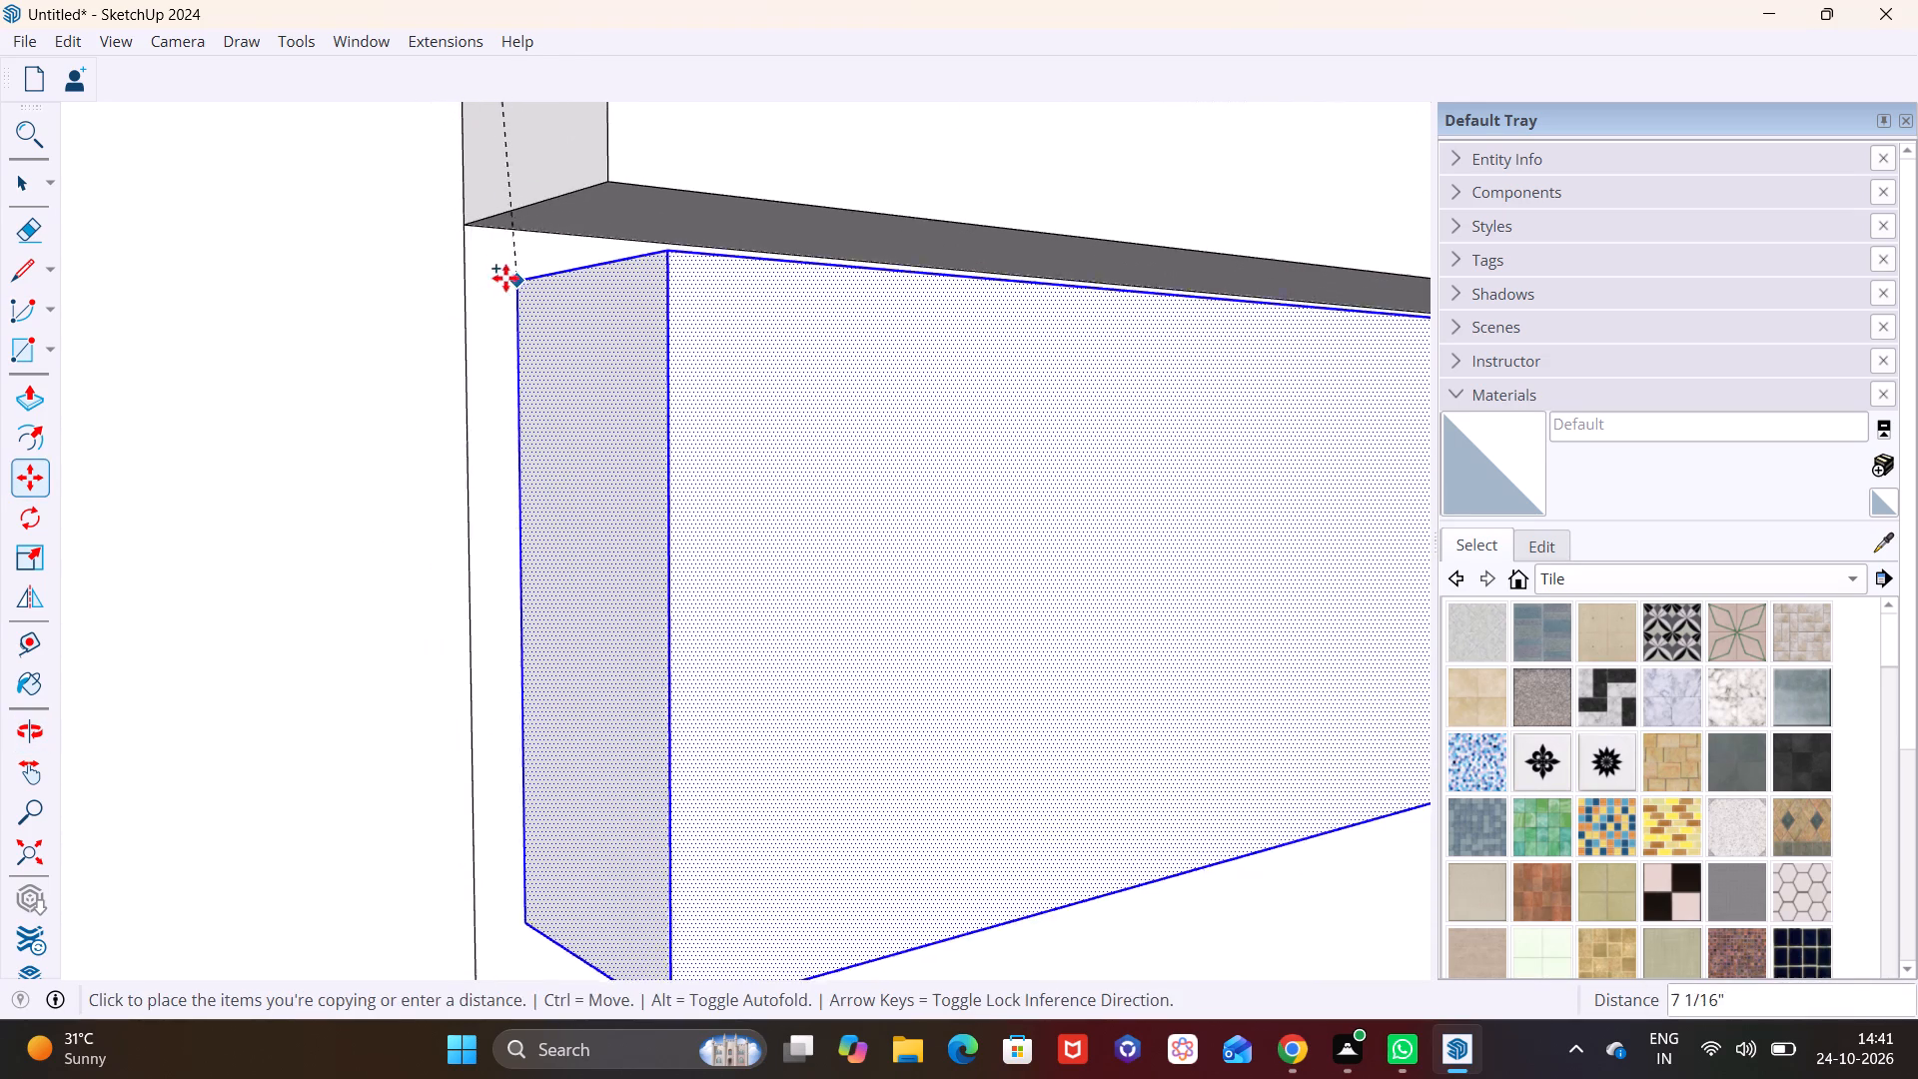
{"action": "middle_click_drag", "start_coordinate": [469, 259], "coordinate": [501, 370], "text": "shift"}
{"action": "scroll", "coordinate": [472, 364], "scroll_direction": "up", "scroll_amount": 2}
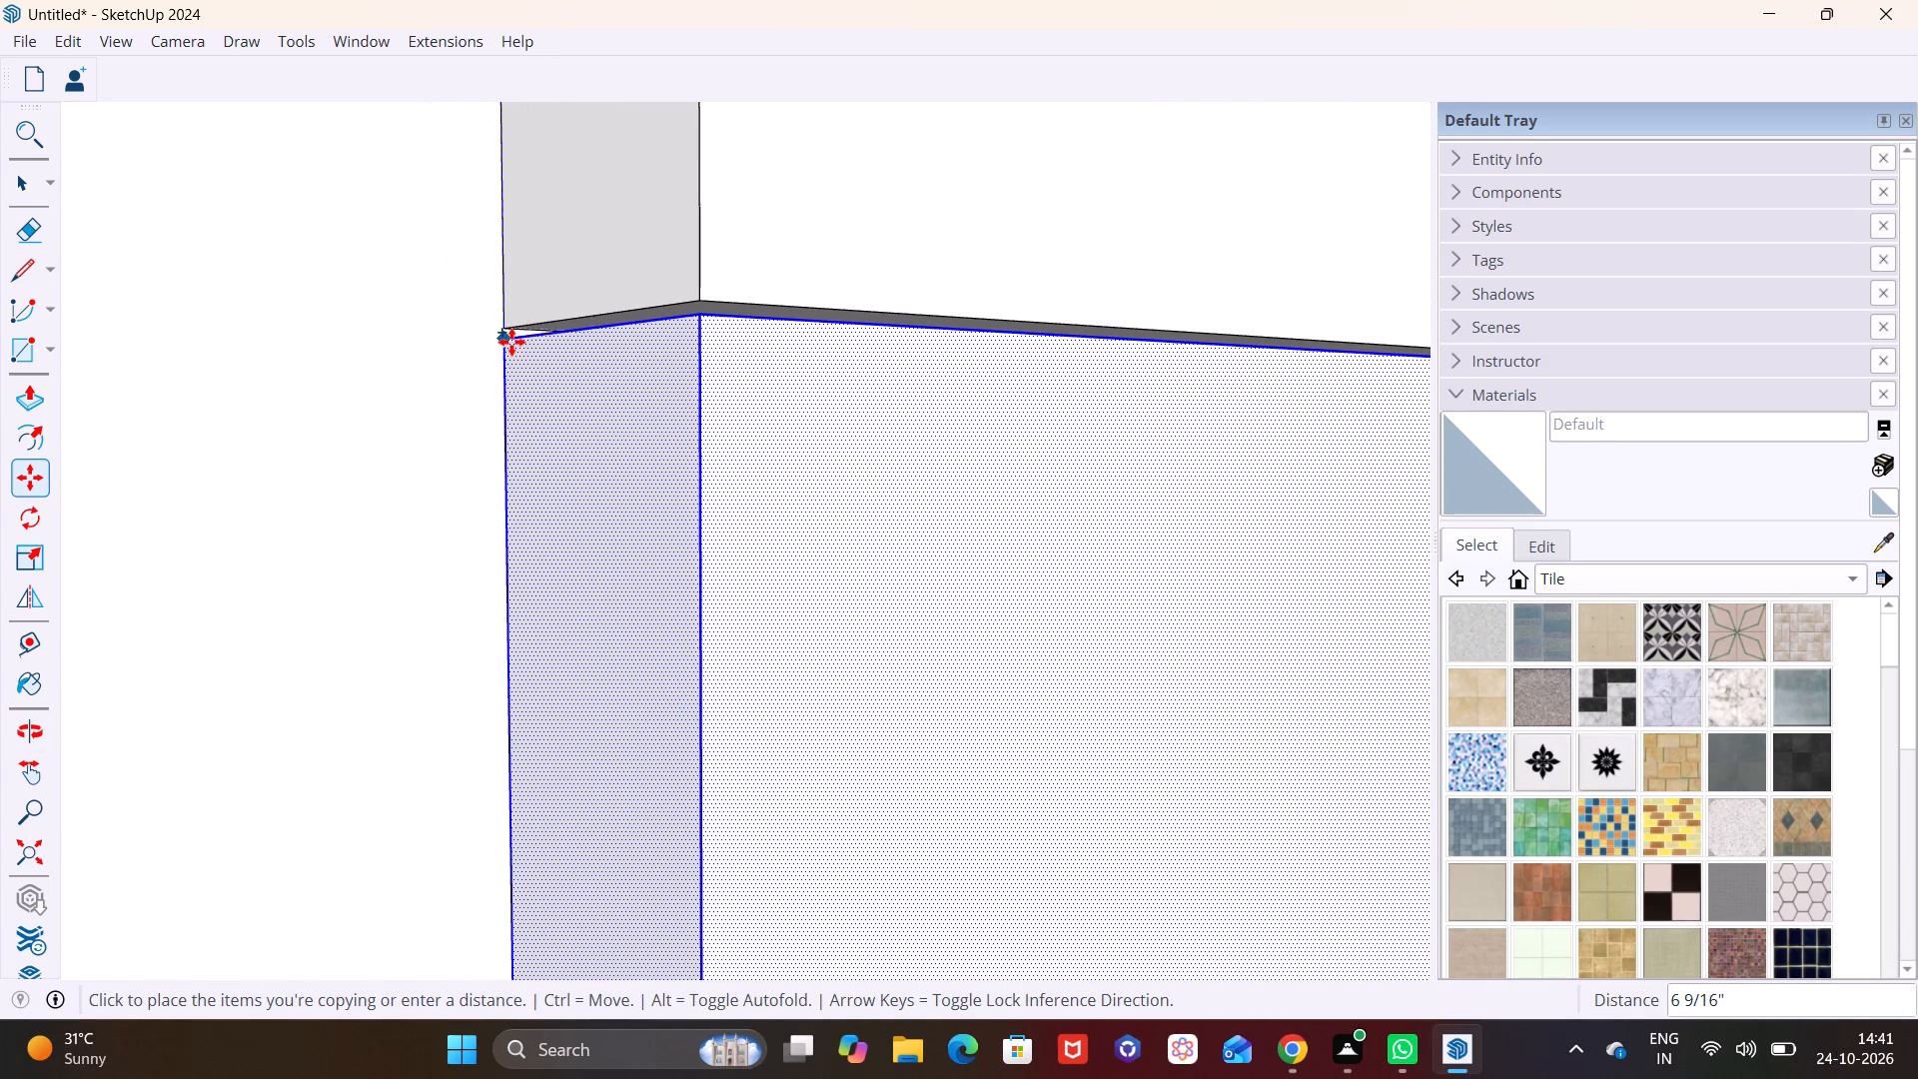
{"action": "left_click", "coordinate": [511, 341]}
Copy the eleventh block down about 6 9/16" along the panel edge as the stack's twelfth block.
{"action": "left_click", "coordinate": [507, 340]}
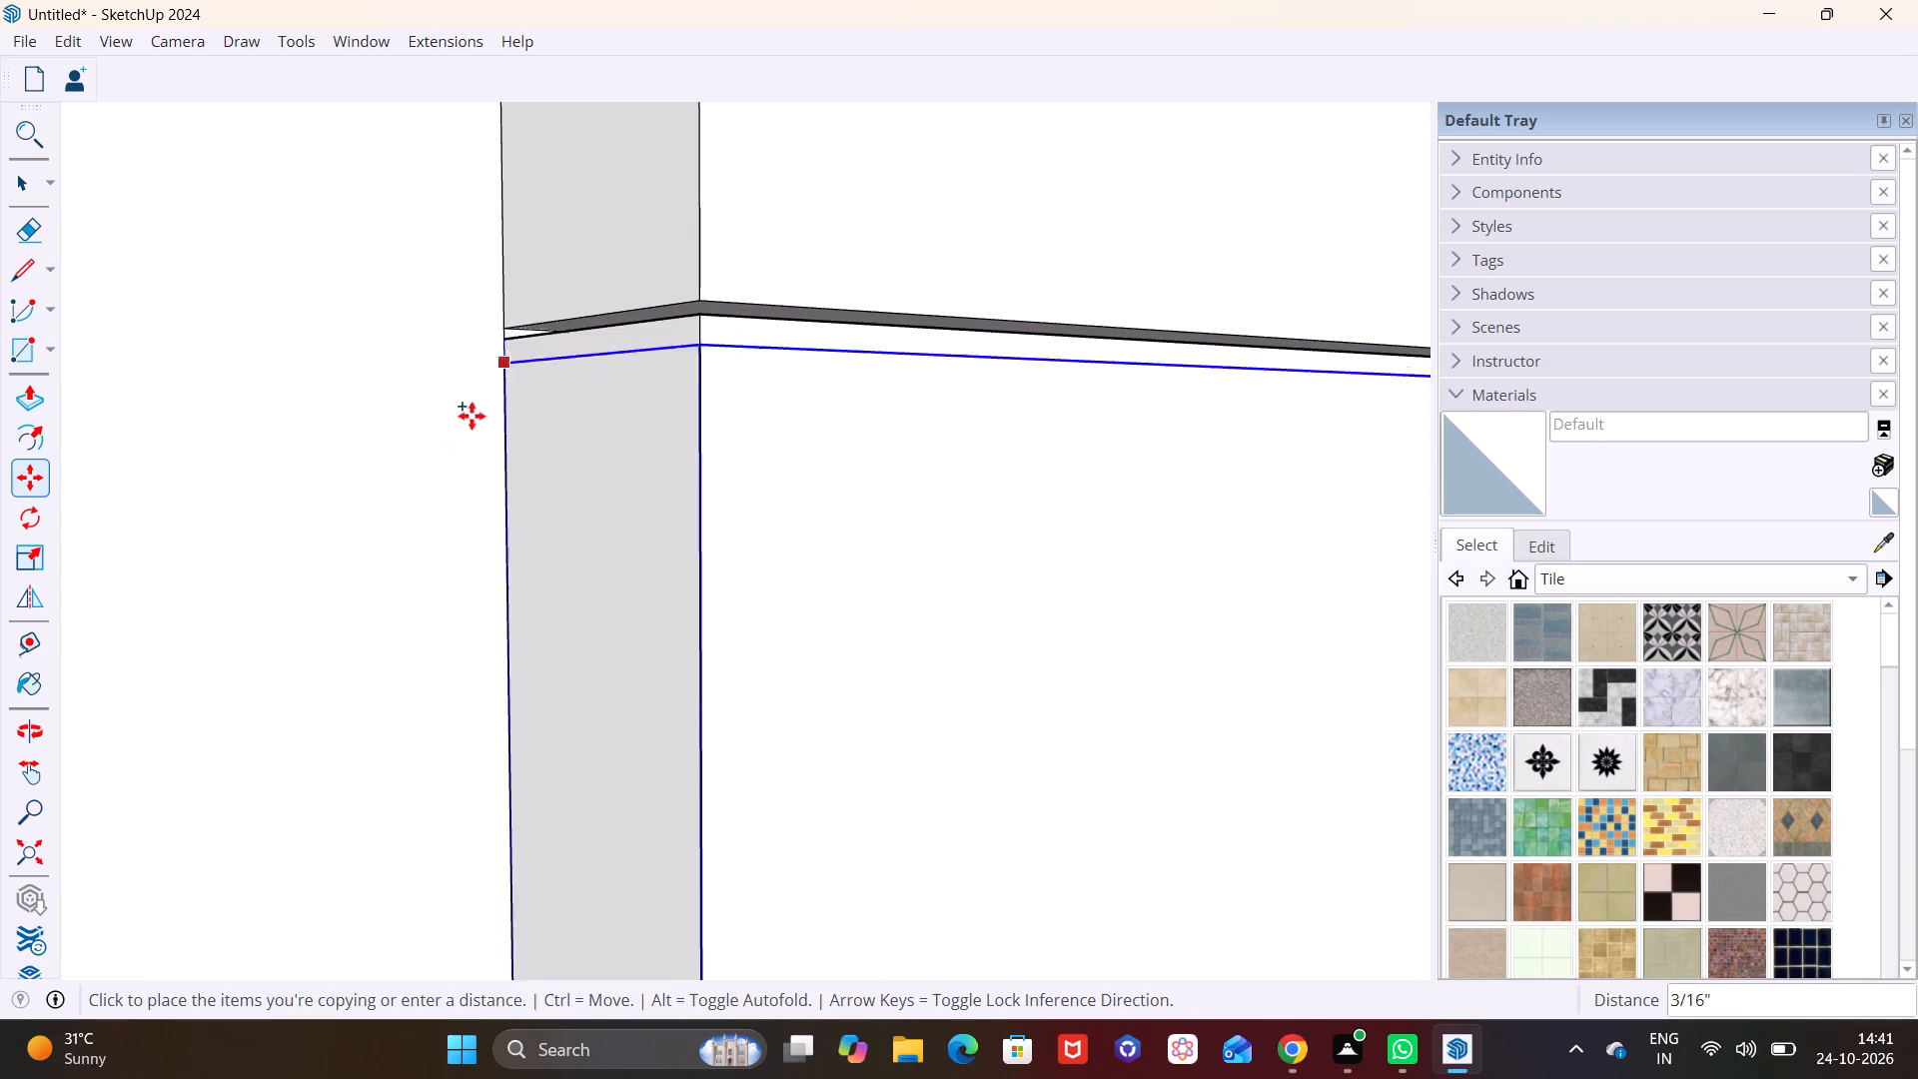
{"action": "scroll", "coordinate": [562, 606], "scroll_direction": "down", "scroll_amount": 8}
{"action": "middle_click_drag", "start_coordinate": [563, 616], "coordinate": [420, 57], "text": "shift"}
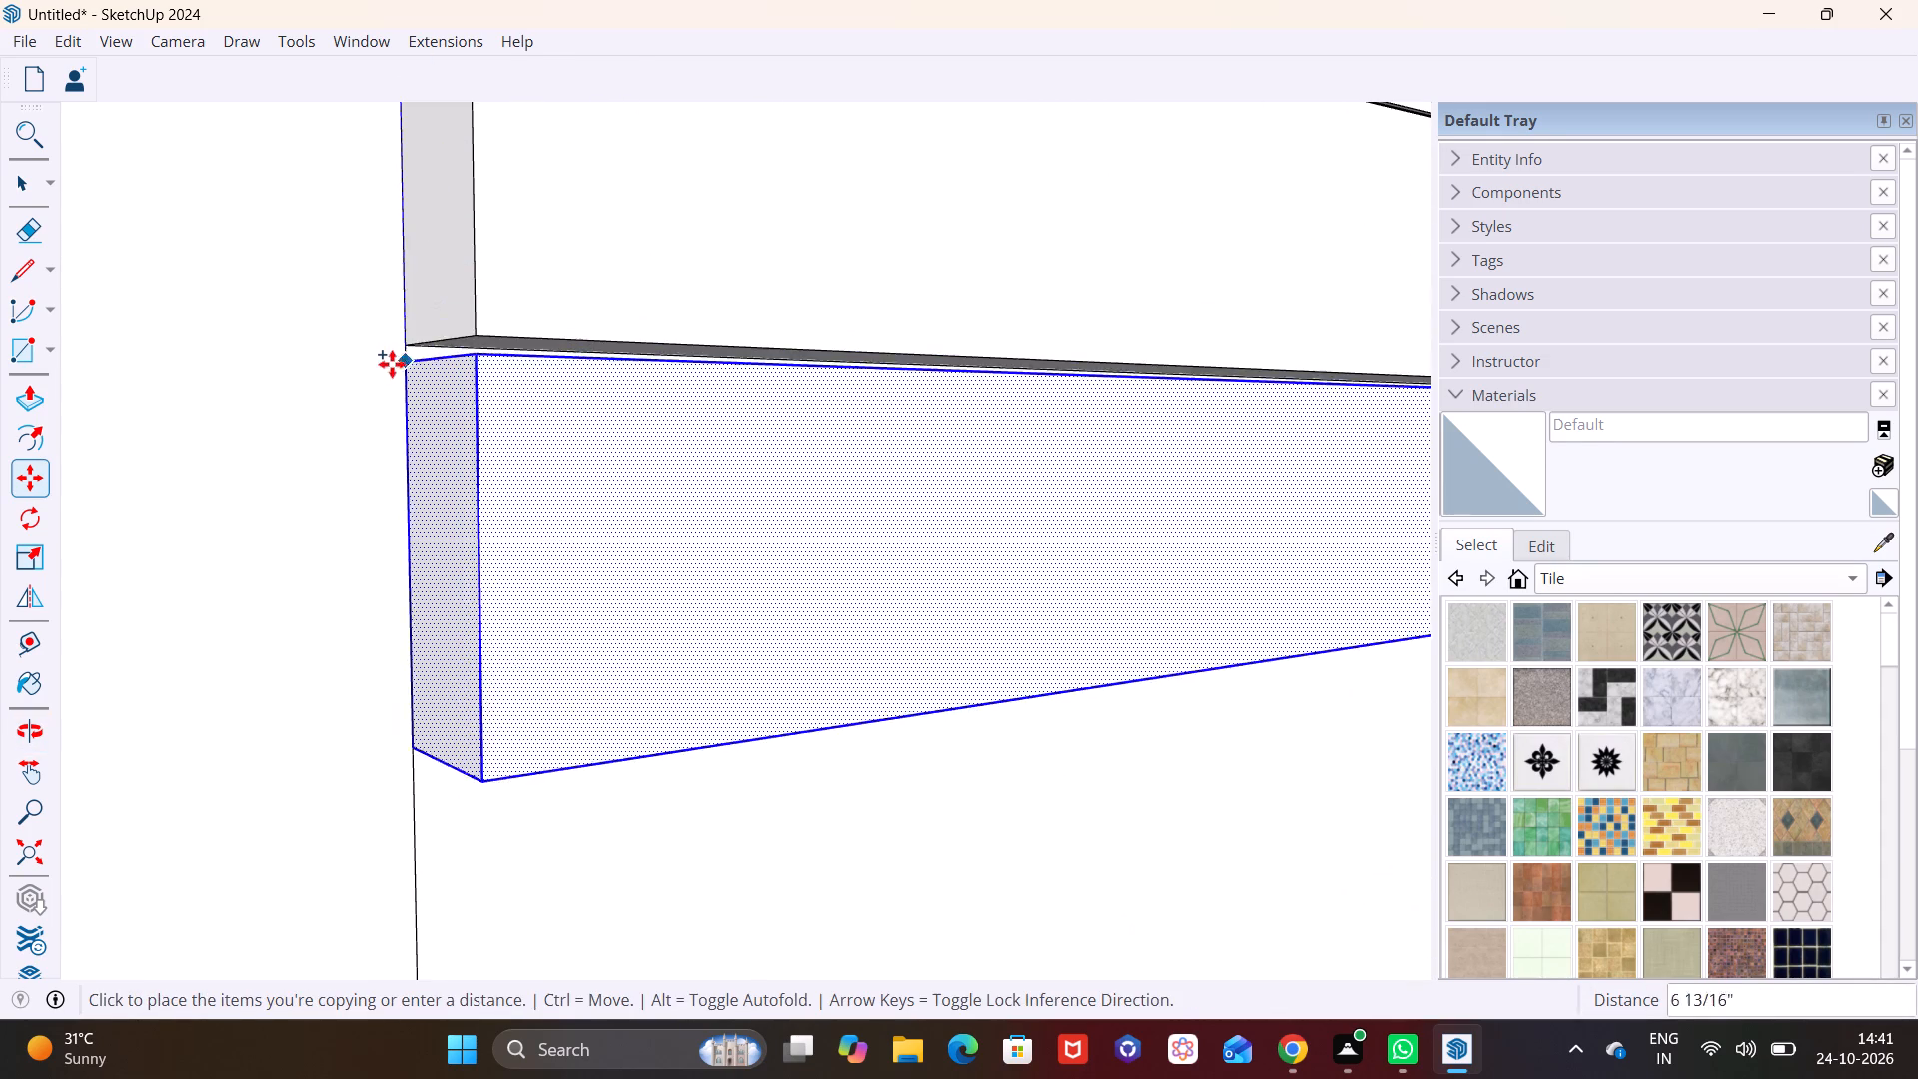
{"action": "middle_click_drag", "start_coordinate": [392, 364], "coordinate": [585, 368]}
{"action": "scroll", "coordinate": [368, 347], "scroll_direction": "up", "scroll_amount": 7}
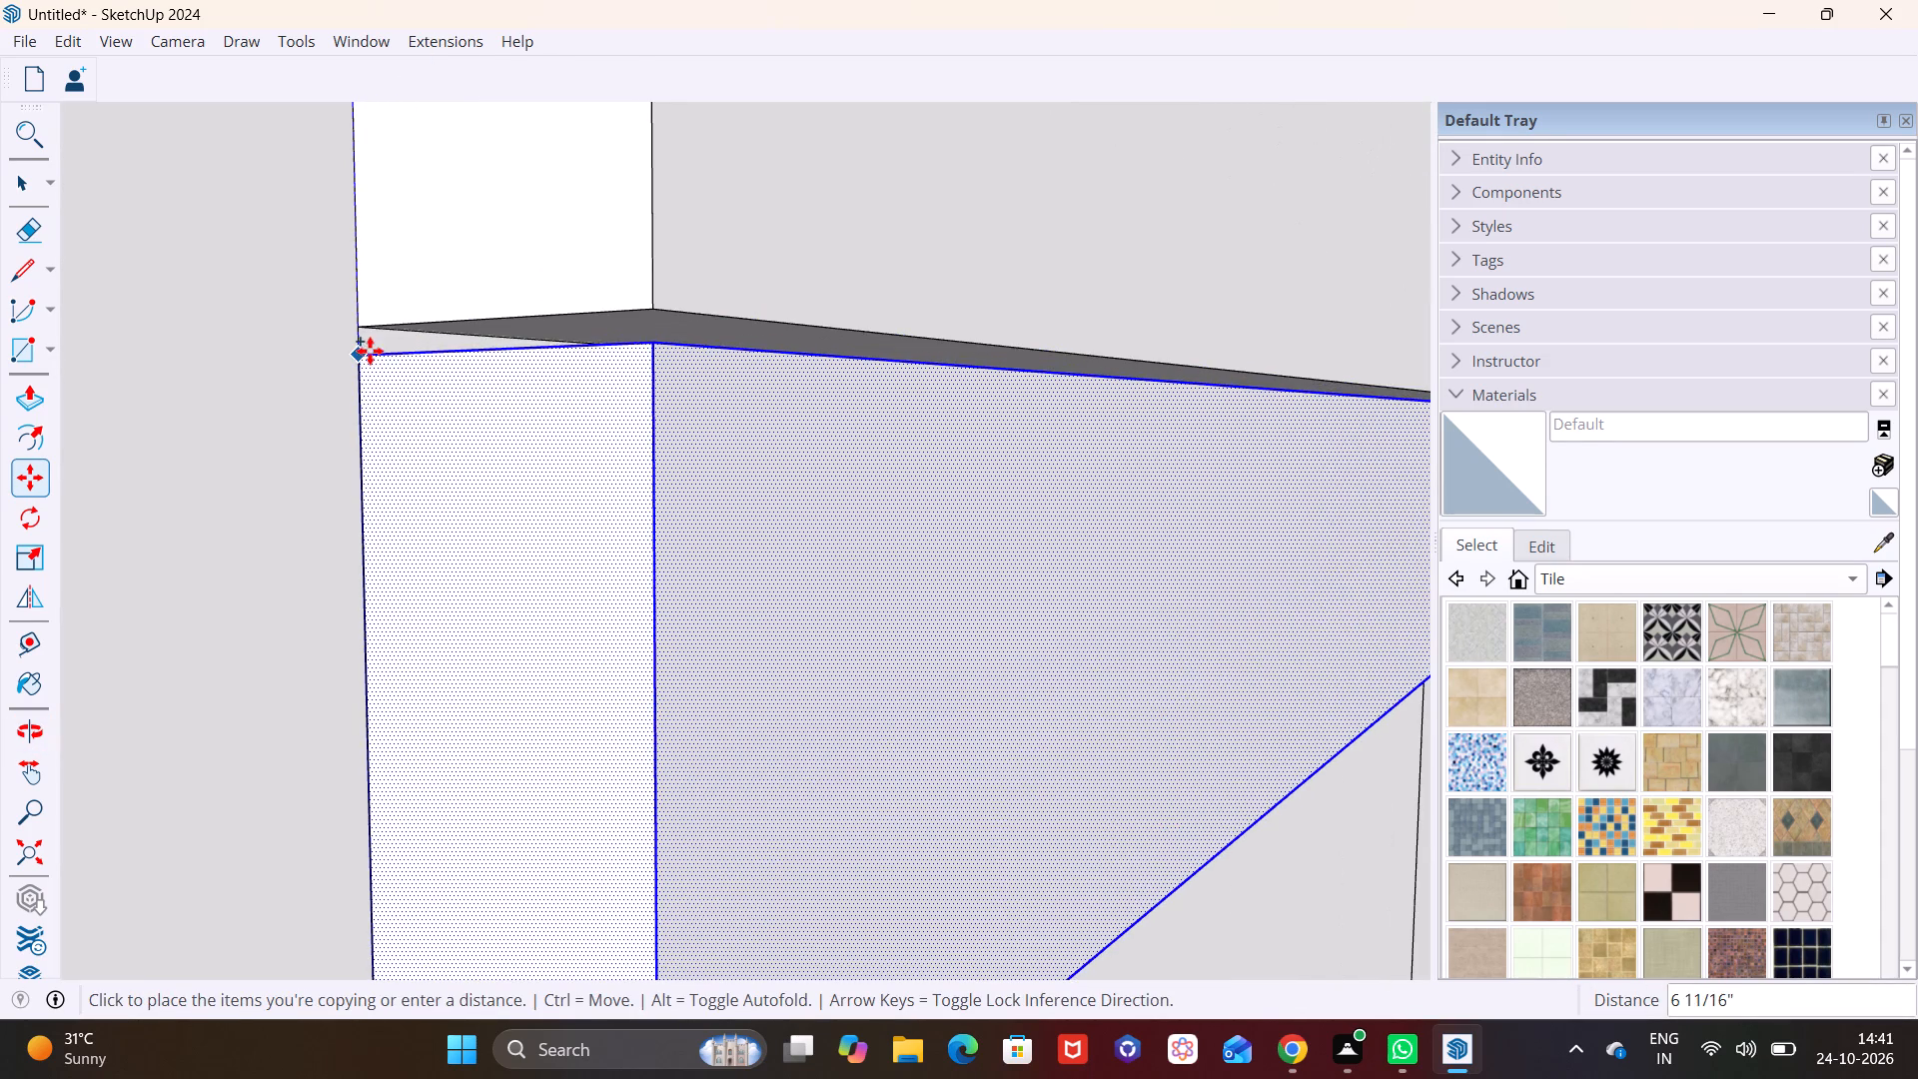
{"action": "scroll", "coordinate": [371, 344], "scroll_direction": "up", "scroll_amount": 3}
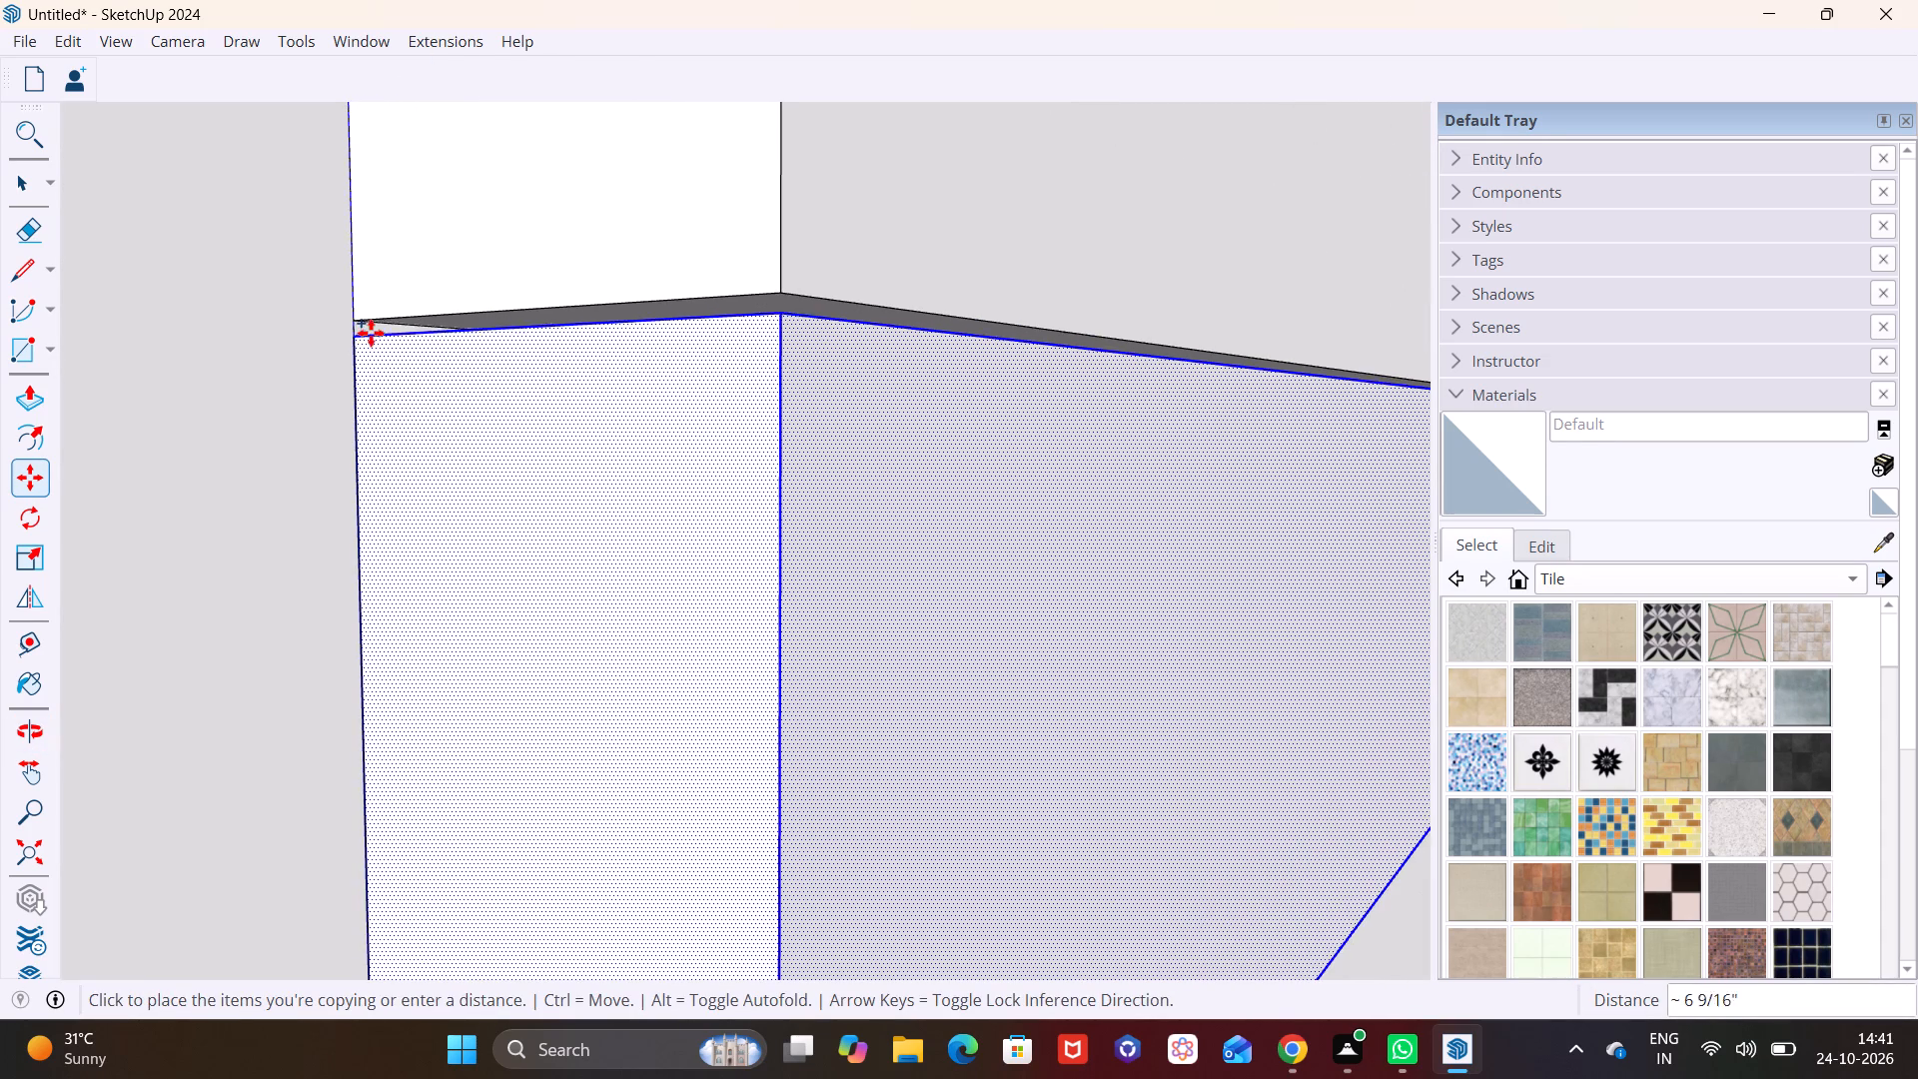
{"action": "left_click", "coordinate": [371, 336]}
Copy the twelfth block down about 6 9/16" along the panel edge as the stack's thirteenth block.
{"action": "left_click", "coordinate": [362, 339]}
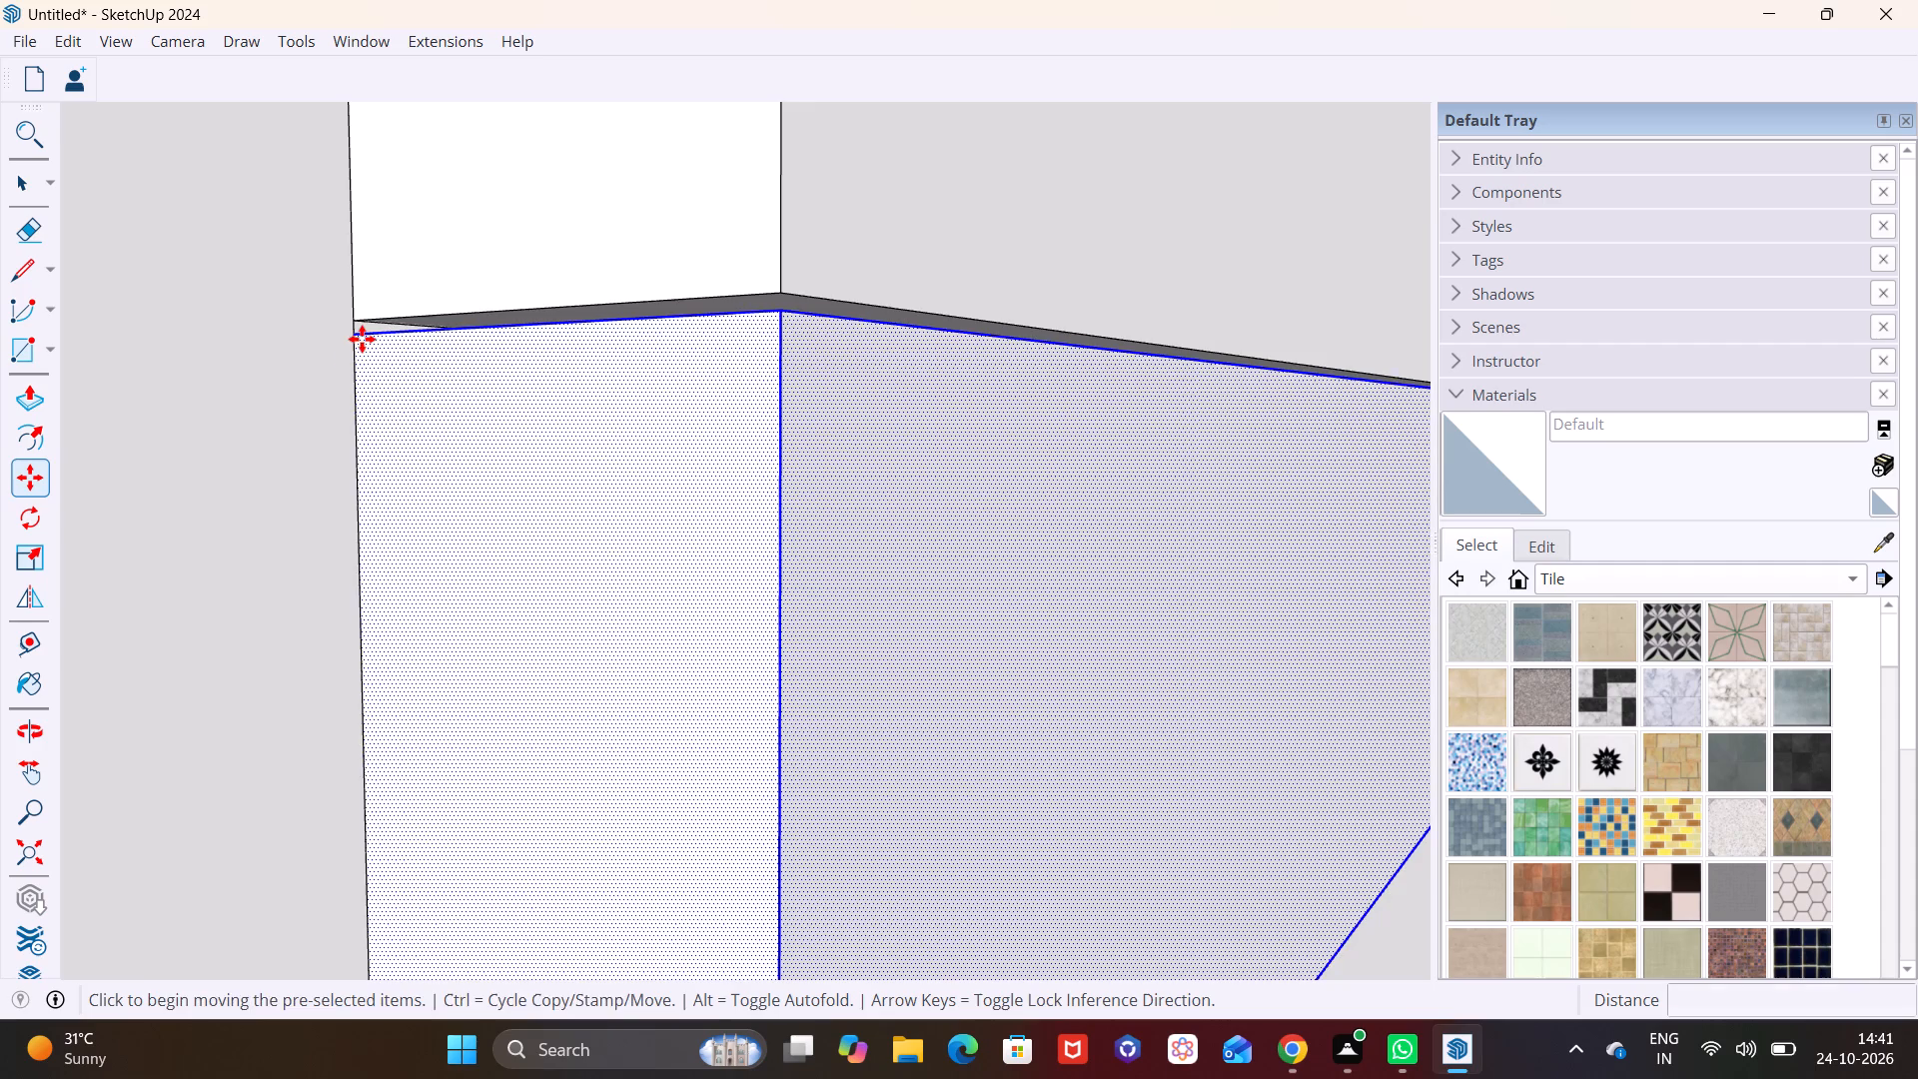
{"action": "scroll", "coordinate": [361, 412], "scroll_direction": "down", "scroll_amount": 9}
{"action": "middle_click_drag", "start_coordinate": [381, 433], "coordinate": [364, 0], "text": "shift"}
{"action": "scroll", "coordinate": [355, 328], "scroll_direction": "down", "scroll_amount": 7}
{"action": "middle_click_drag", "start_coordinate": [355, 459], "coordinate": [408, 236], "text": "shift"}
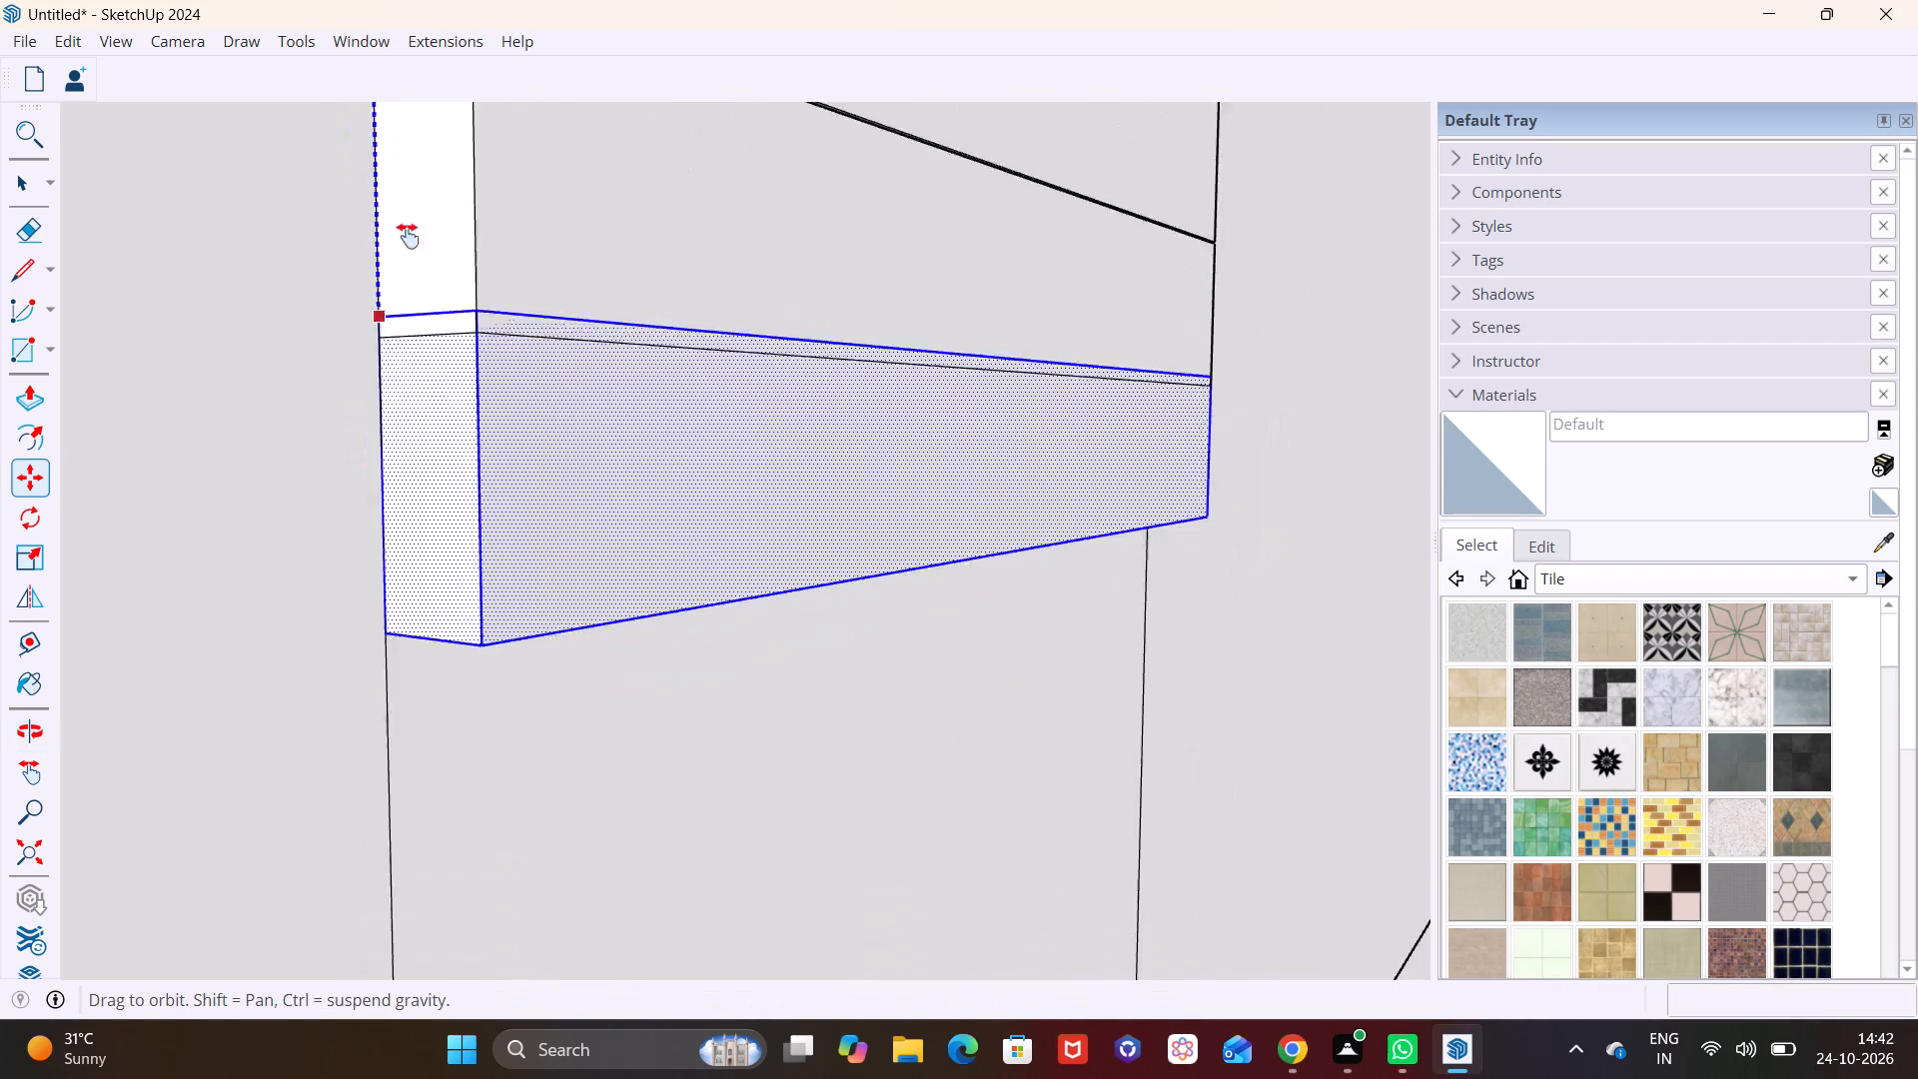
{"action": "middle_click_drag", "start_coordinate": [408, 236], "coordinate": [434, 174], "text": "shift"}
{"action": "scroll", "coordinate": [430, 176], "scroll_direction": "up", "scroll_amount": 11}
{"action": "middle_click_drag", "start_coordinate": [452, 215], "coordinate": [513, 328]}
{"action": "left_click", "coordinate": [427, 187]}
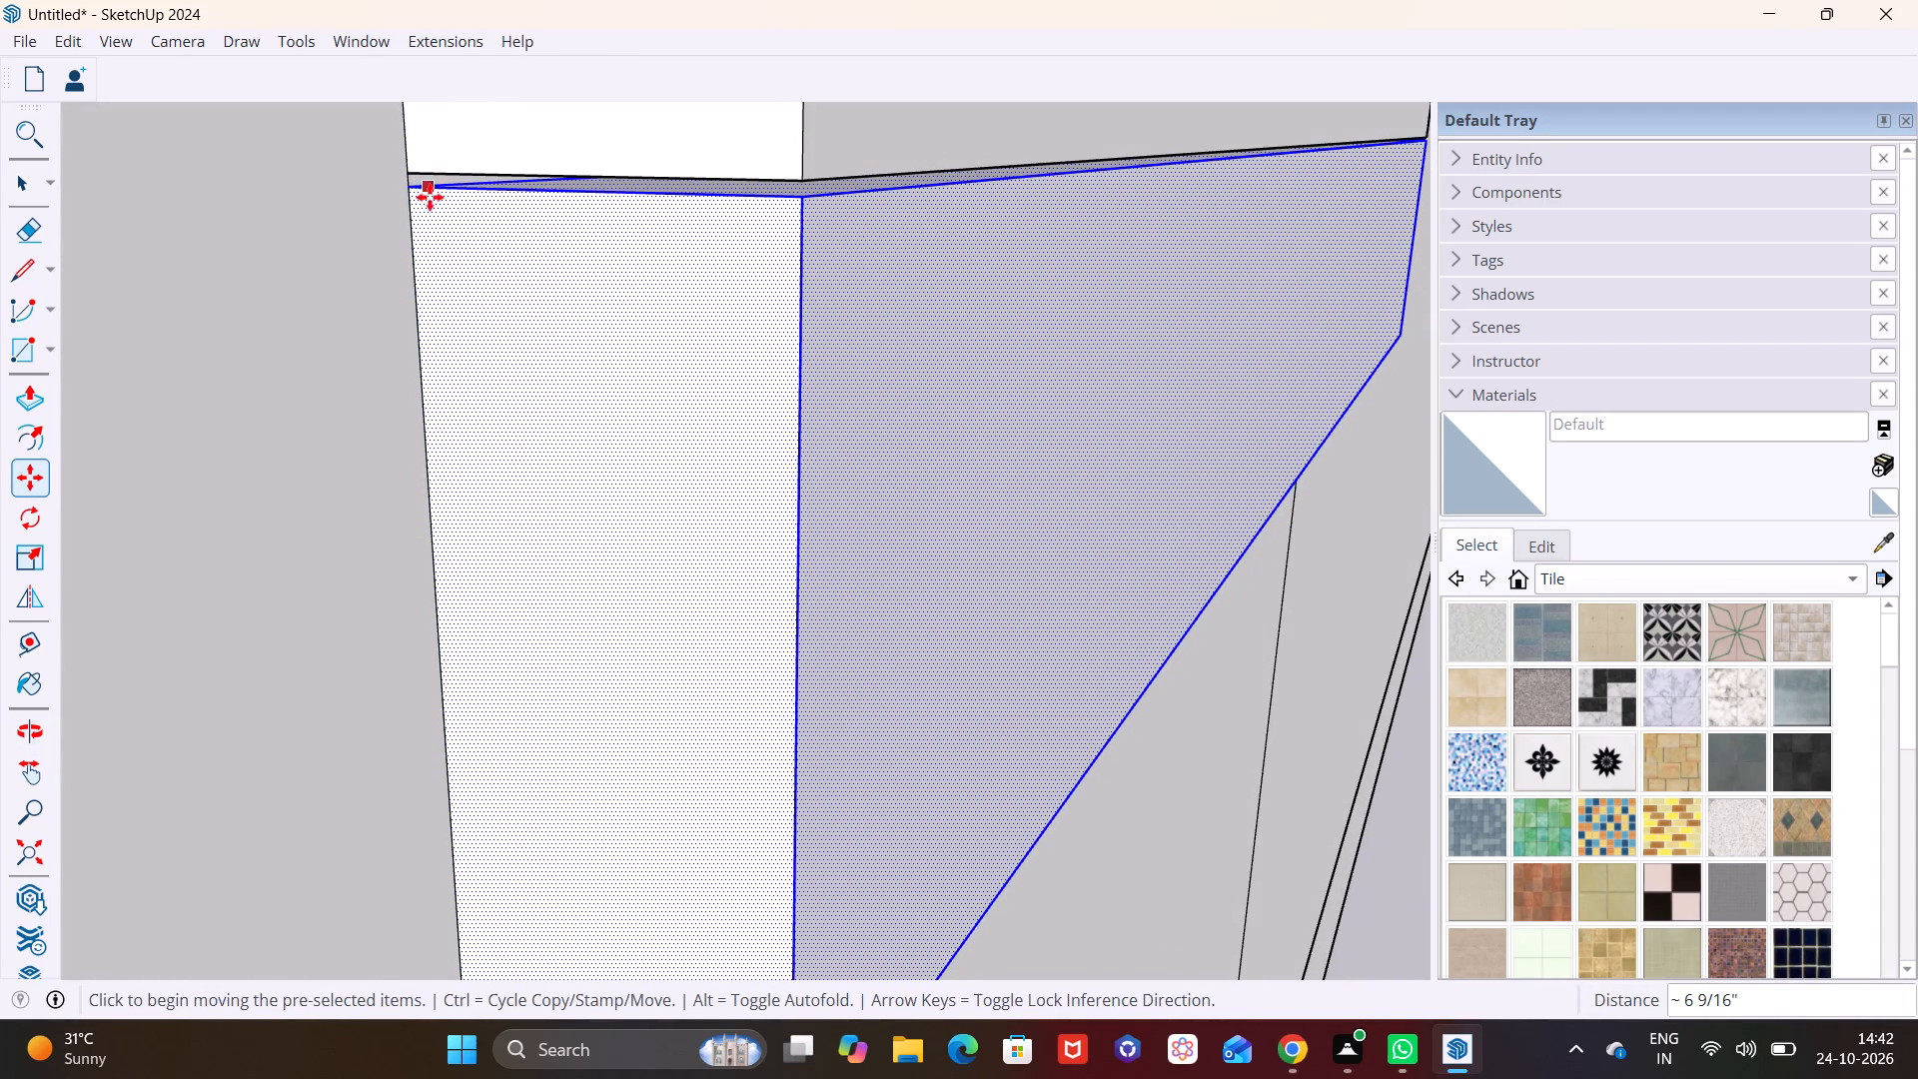
Copy the thirteenth block down about 6 9/16" along the panel edge as the stack's fourteenth block.
{"action": "left_click", "coordinate": [413, 188]}
{"action": "scroll", "coordinate": [444, 375], "scroll_direction": "down", "scroll_amount": 13}
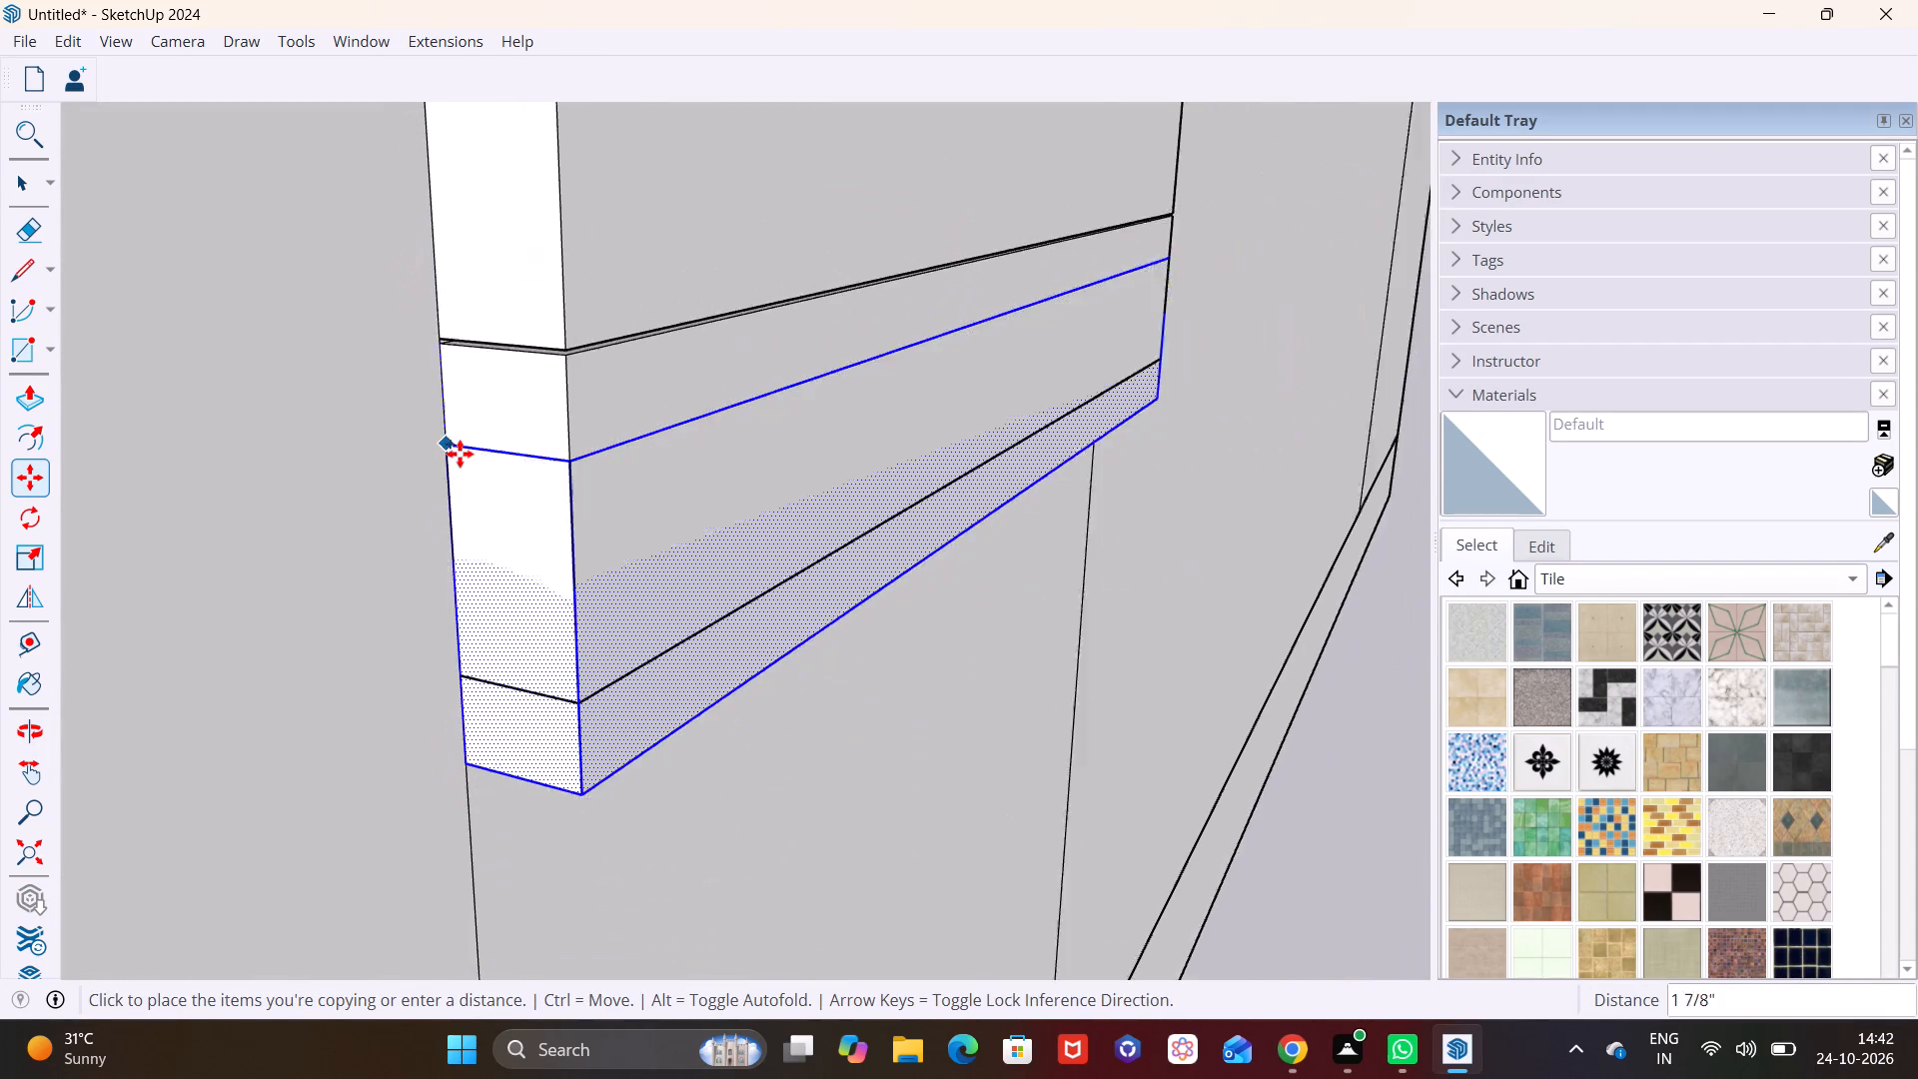
{"action": "scroll", "coordinate": [460, 454], "scroll_direction": "down", "scroll_amount": 2}
{"action": "middle_click_drag", "start_coordinate": [460, 457], "coordinate": [427, 23], "text": "shift"}
{"action": "scroll", "coordinate": [433, 210], "scroll_direction": "up", "scroll_amount": 7}
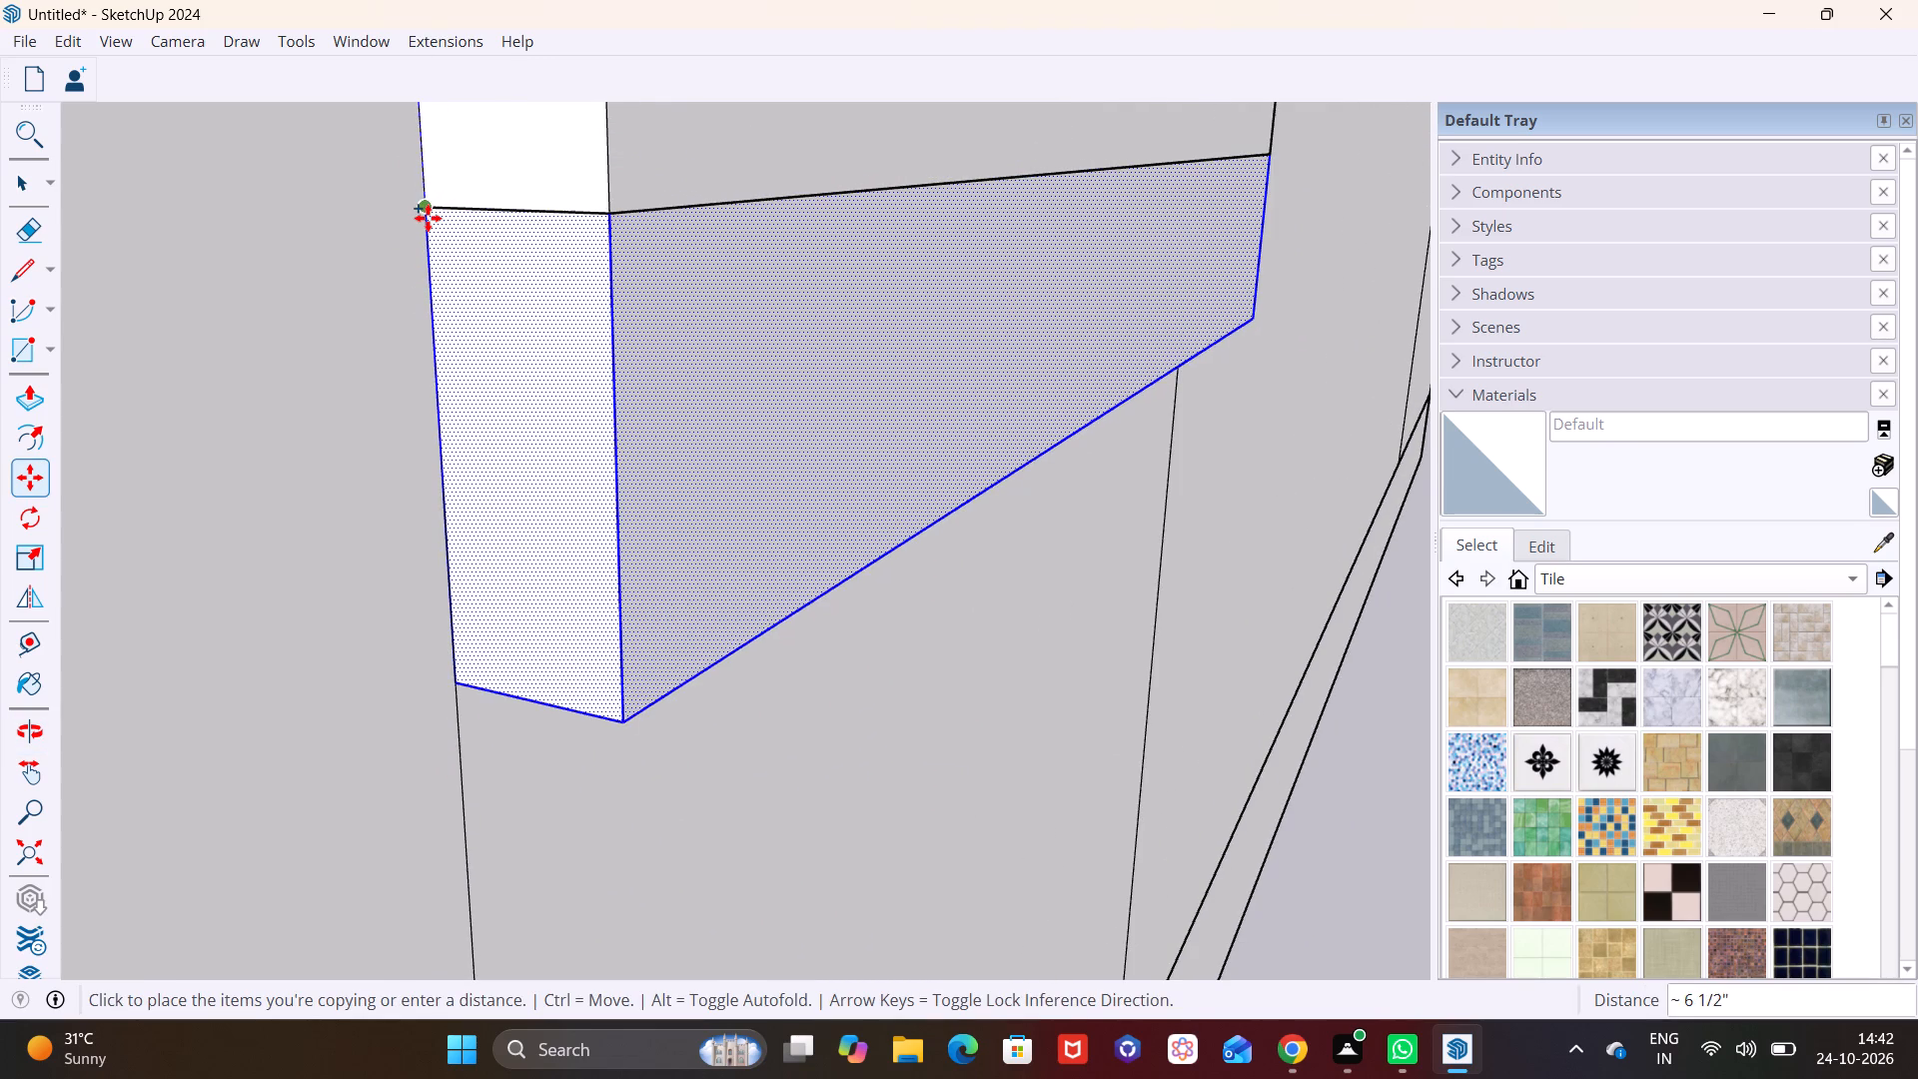
{"action": "scroll", "coordinate": [428, 218], "scroll_direction": "up", "scroll_amount": 9}
{"action": "left_click", "coordinate": [429, 209]}
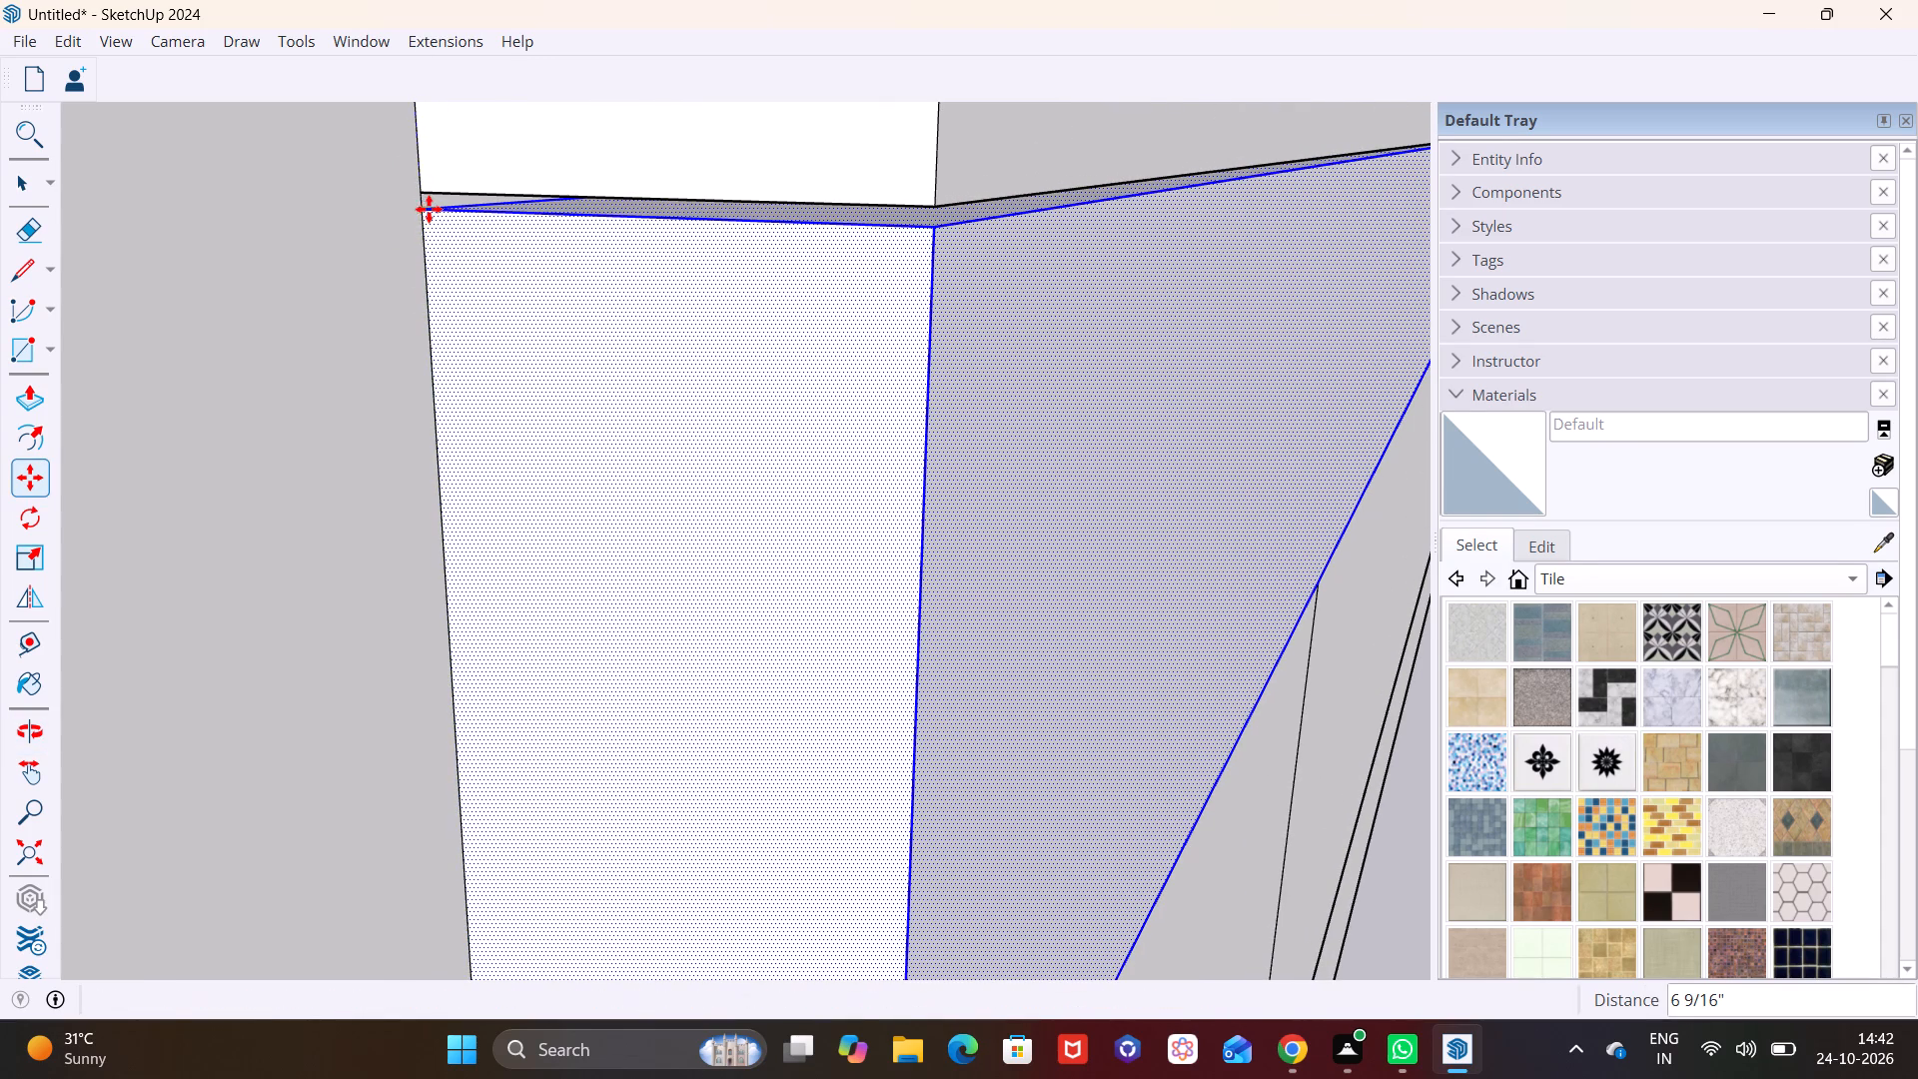
Copy the fourteenth block down about 6 1/2" along the panel edge as the stack's fifteenth block.
{"action": "left_click", "coordinate": [421, 213]}
{"action": "scroll", "coordinate": [490, 518], "scroll_direction": "down", "scroll_amount": 14}
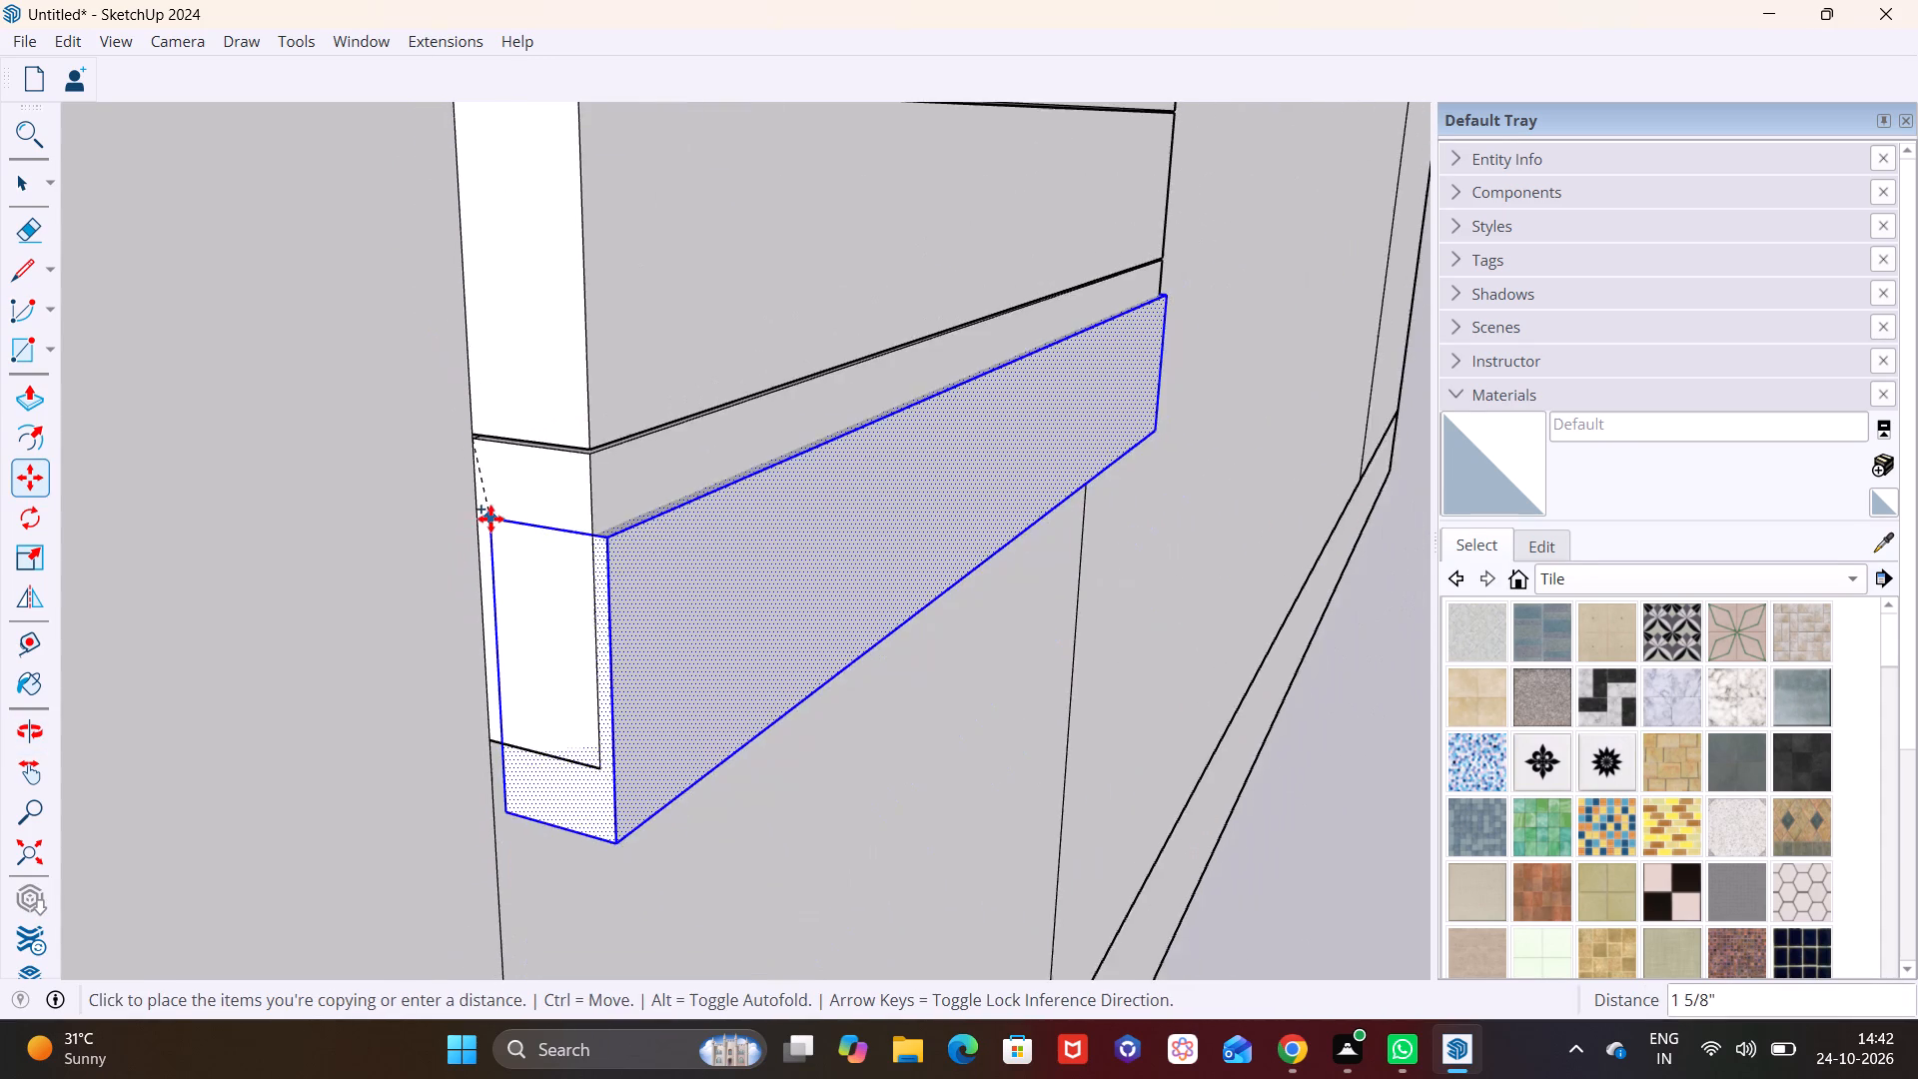
{"action": "middle_click_drag", "start_coordinate": [490, 519], "coordinate": [466, 188], "text": "shift"}
{"action": "scroll", "coordinate": [469, 411], "scroll_direction": "up", "scroll_amount": 14}
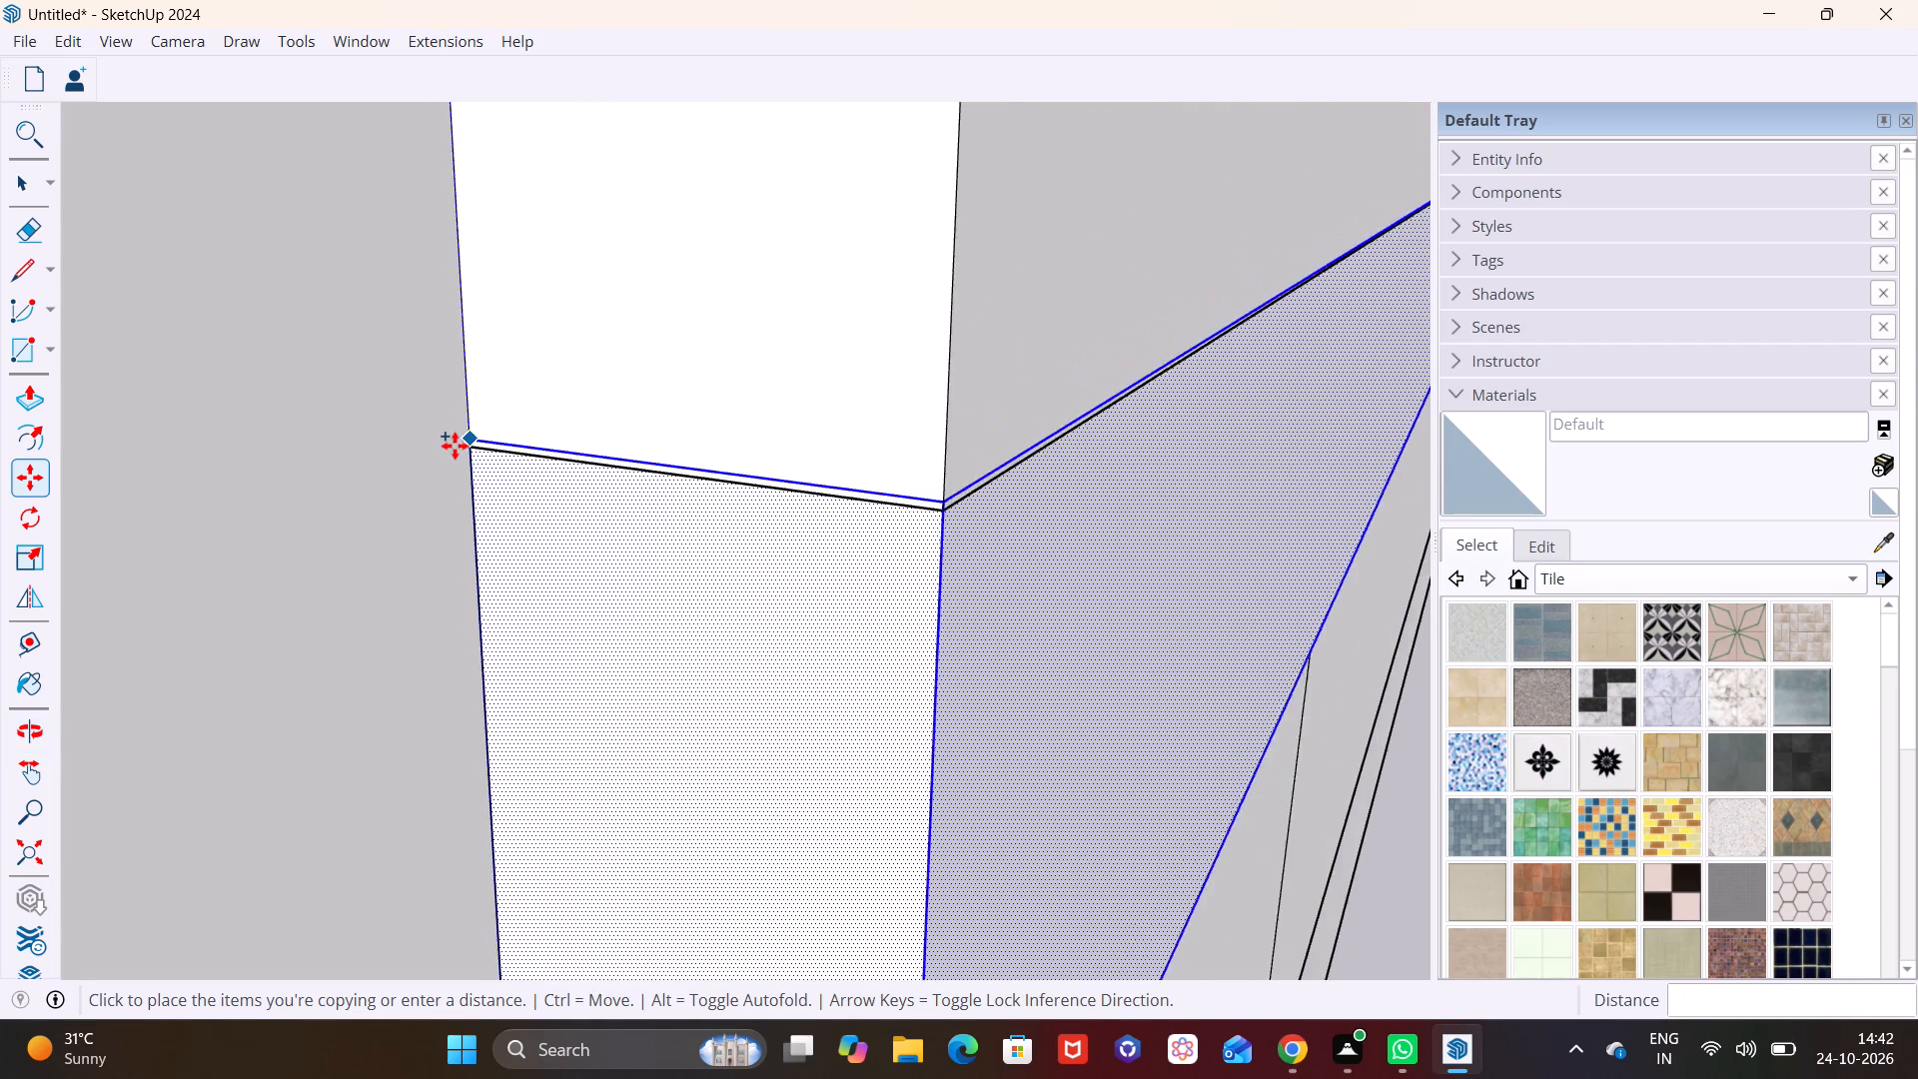
{"action": "scroll", "coordinate": [455, 446], "scroll_direction": "up", "scroll_amount": 7}
{"action": "middle_click", "coordinate": [480, 464]}
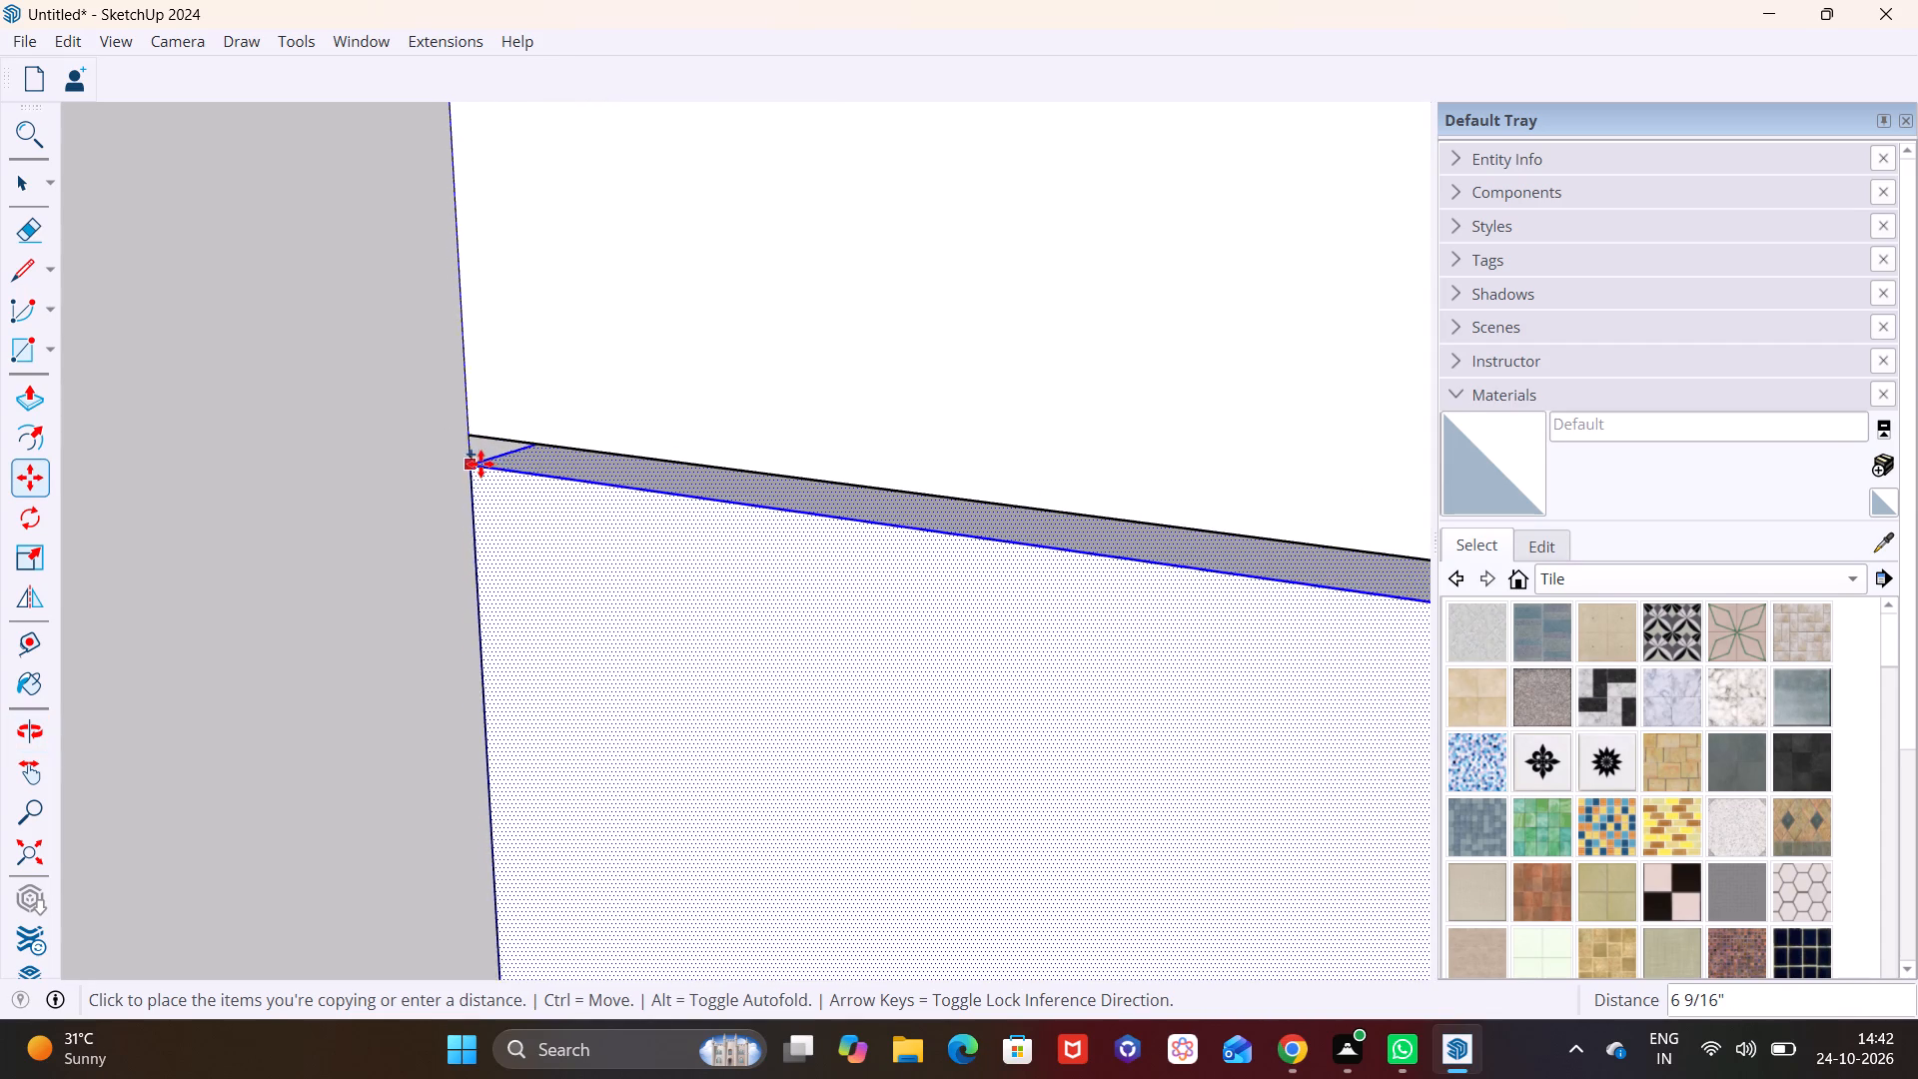
{"action": "scroll", "coordinate": [480, 464], "scroll_direction": "up", "scroll_amount": 10}
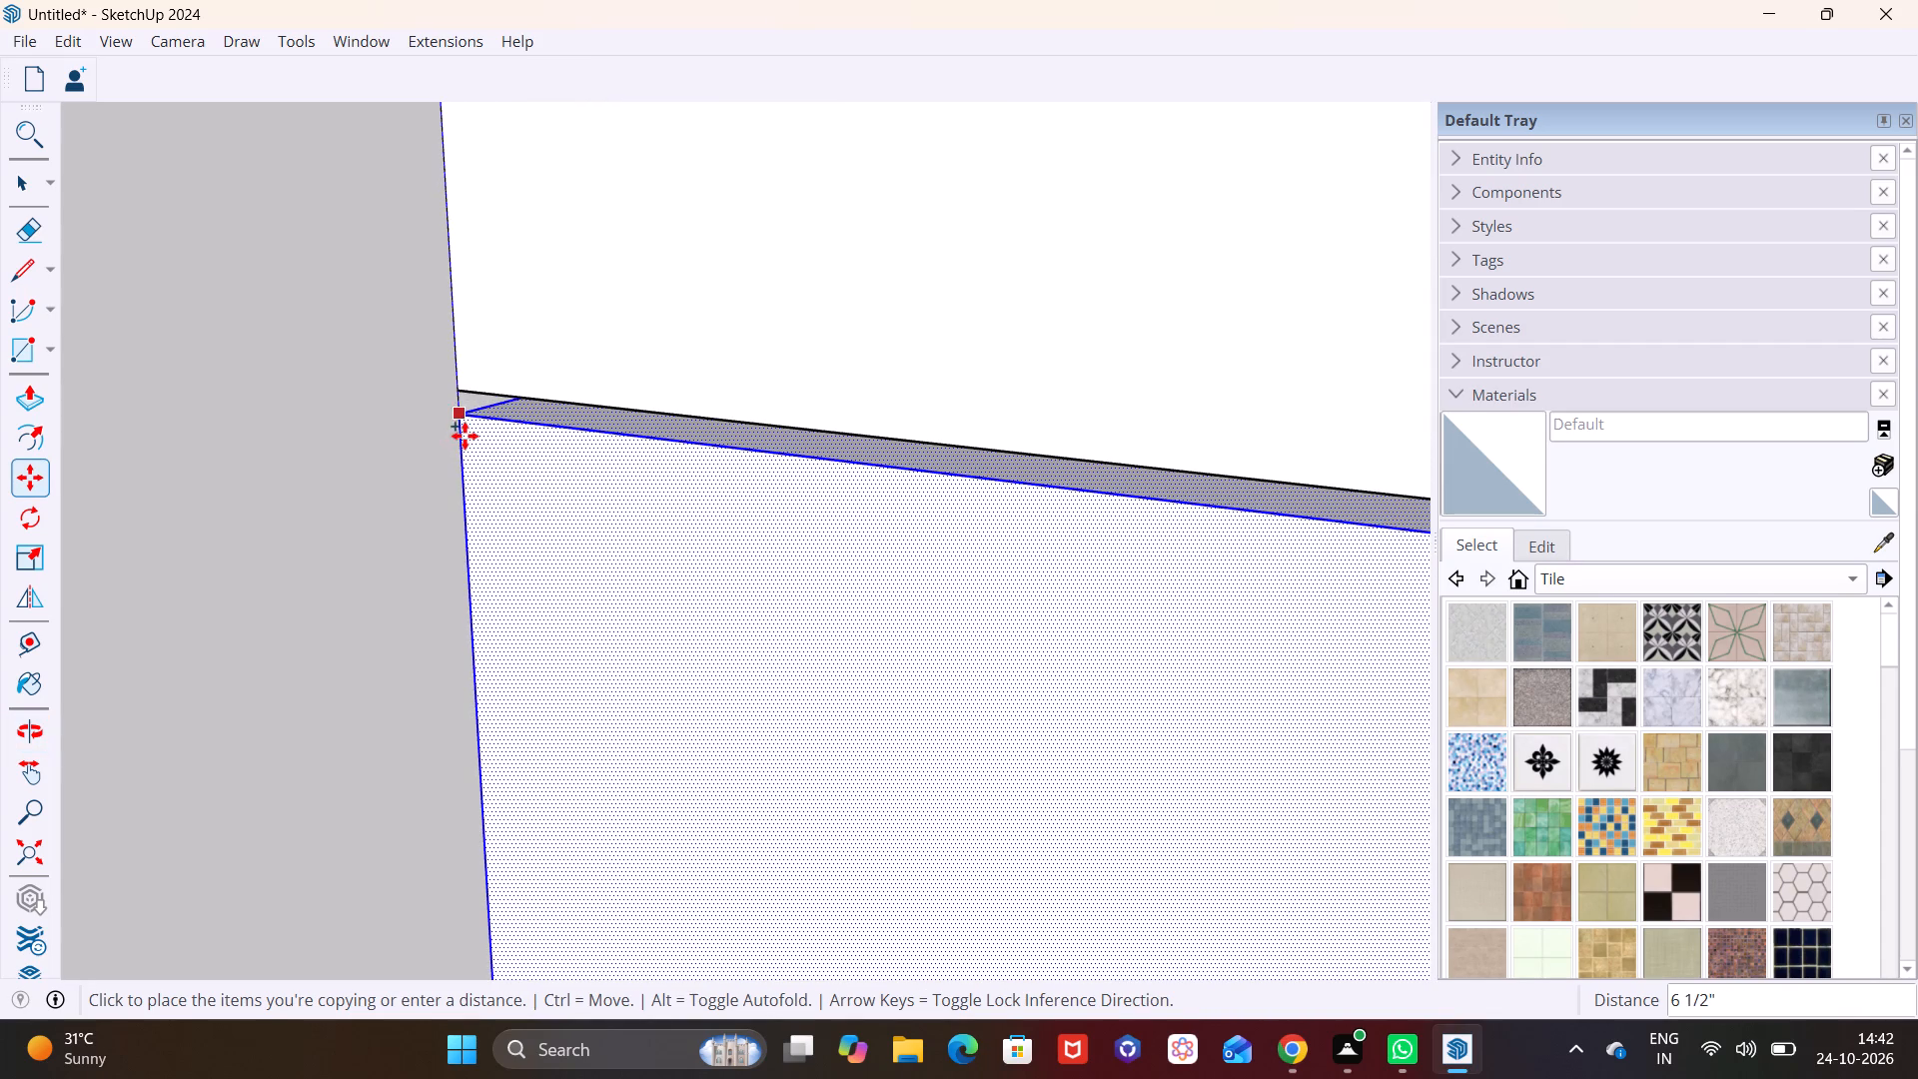
{"action": "left_click", "coordinate": [465, 436]}
Copy the fifteenth block down about 6 9/16" along the panel edge as the stack's sixteenth block.
{"action": "left_click", "coordinate": [469, 411]}
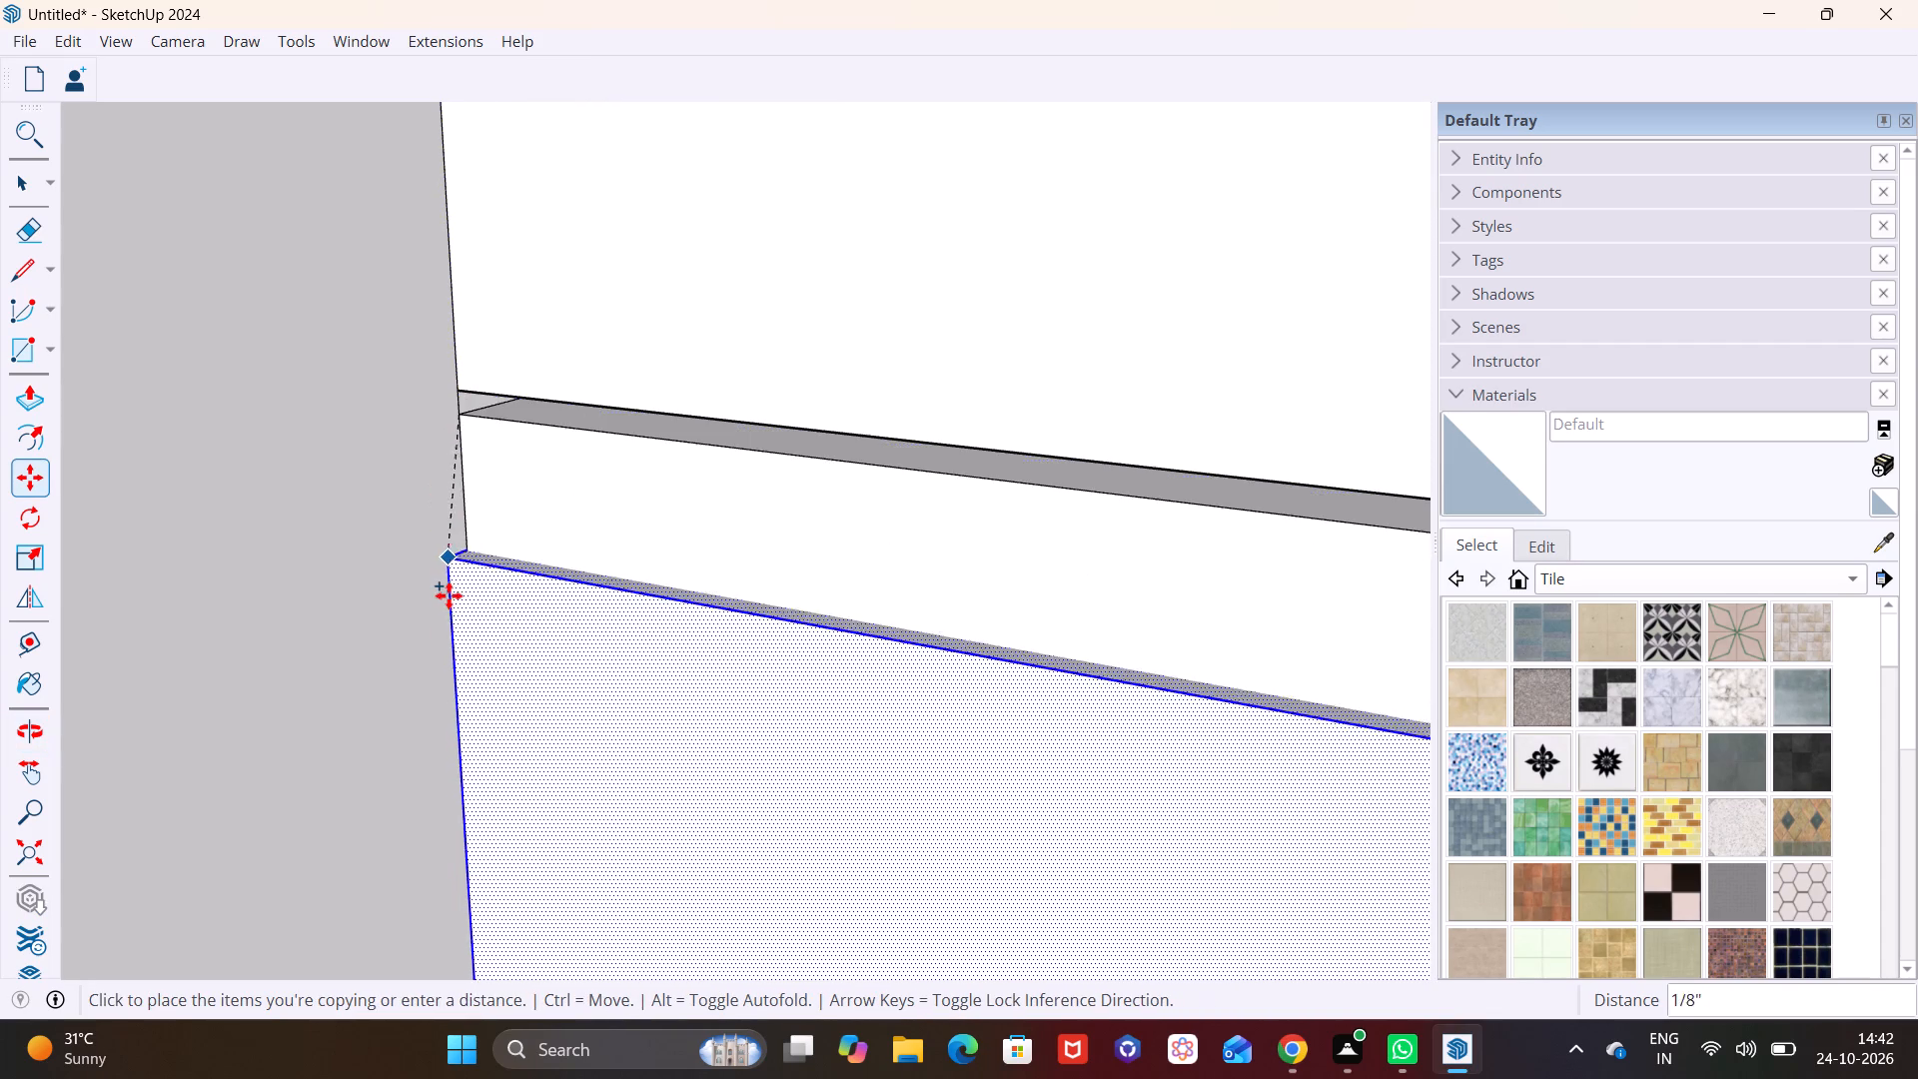
{"action": "scroll", "coordinate": [449, 594], "scroll_direction": "down", "scroll_amount": 17}
{"action": "middle_click_drag", "start_coordinate": [664, 656], "coordinate": [464, 183], "text": "shift"}
{"action": "scroll", "coordinate": [499, 265], "scroll_direction": "up", "scroll_amount": 1, "text": "shift"}
{"action": "scroll", "coordinate": [414, 455], "scroll_direction": "down", "scroll_amount": 3}
{"action": "middle_click_drag", "start_coordinate": [367, 317], "coordinate": [328, 51], "text": "shift"}
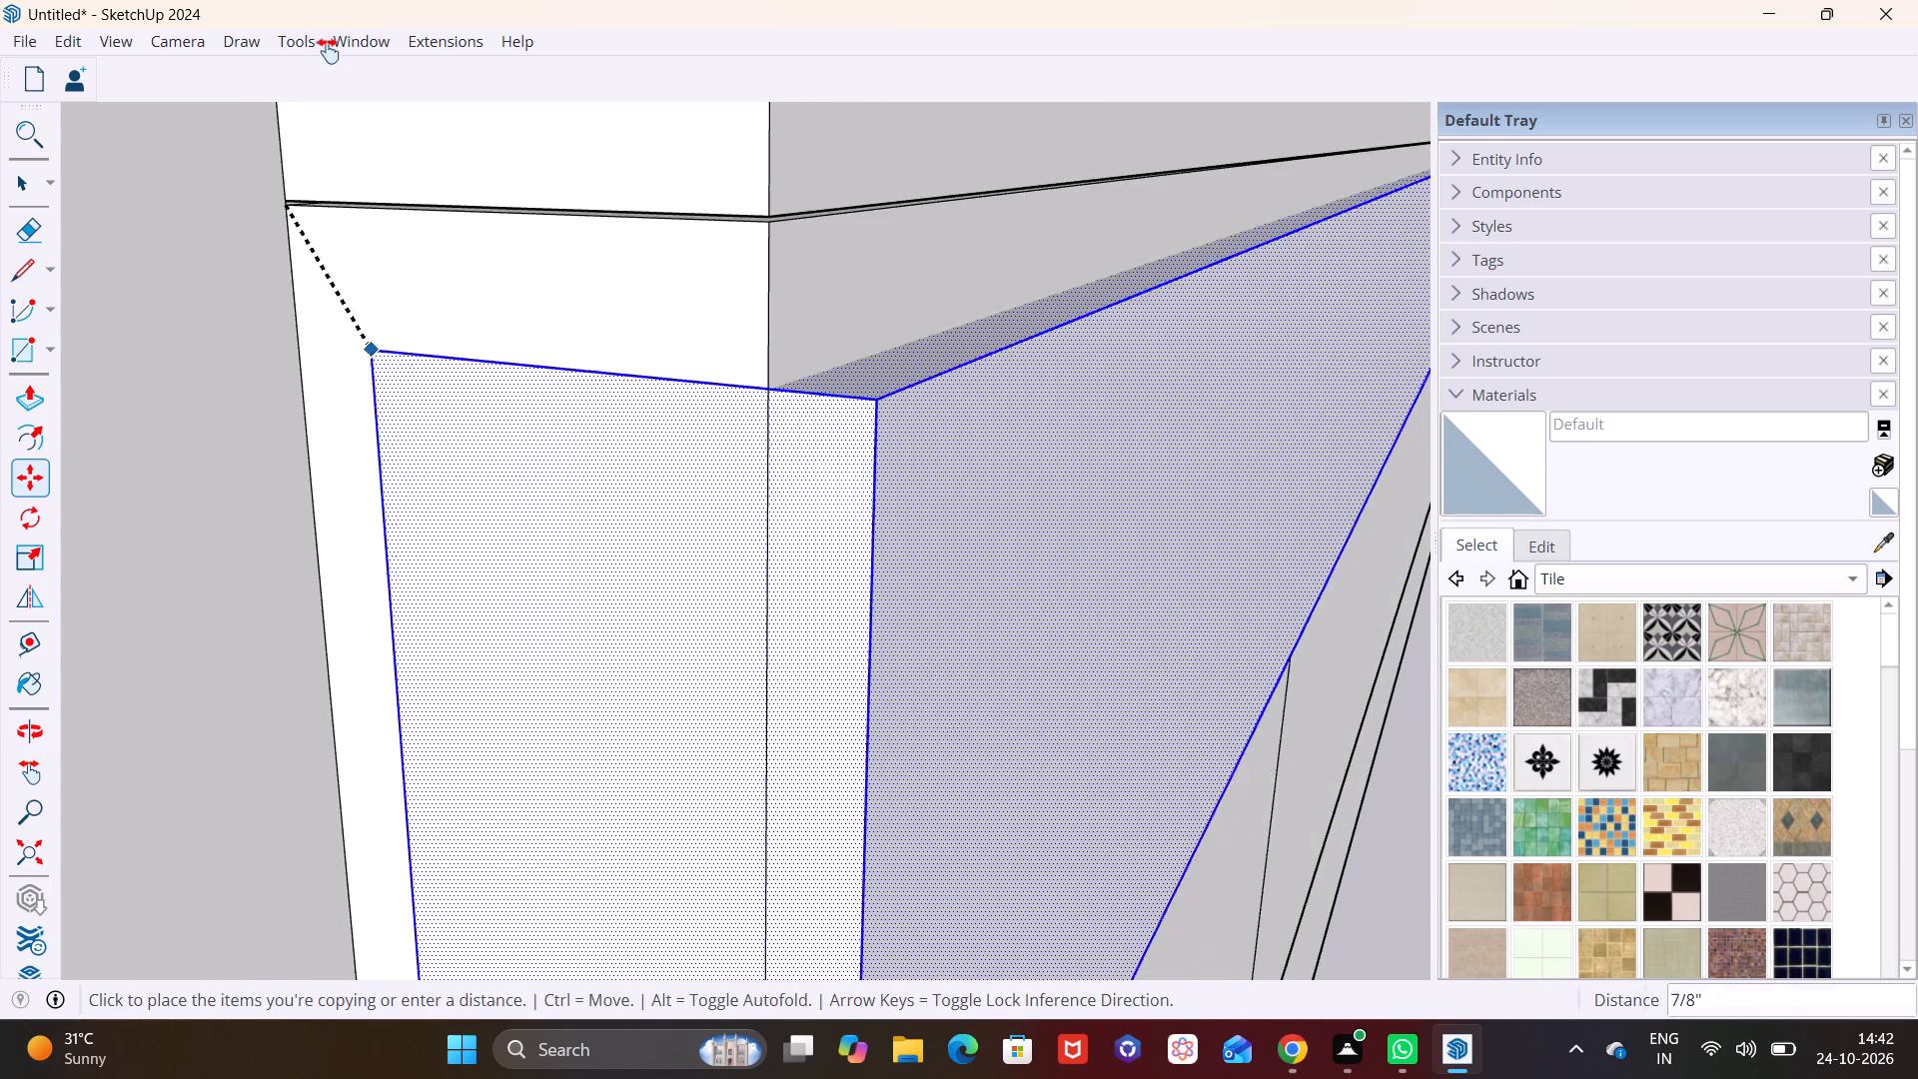
{"action": "middle_click_drag", "start_coordinate": [328, 51], "coordinate": [294, 0], "text": "shift"}
{"action": "scroll", "coordinate": [267, 192], "scroll_direction": "down", "scroll_amount": 16}
{"action": "middle_click_drag", "start_coordinate": [278, 487], "coordinate": [319, 216], "text": "shift"}
{"action": "scroll", "coordinate": [293, 361], "scroll_direction": "up", "scroll_amount": 1, "text": "shift"}
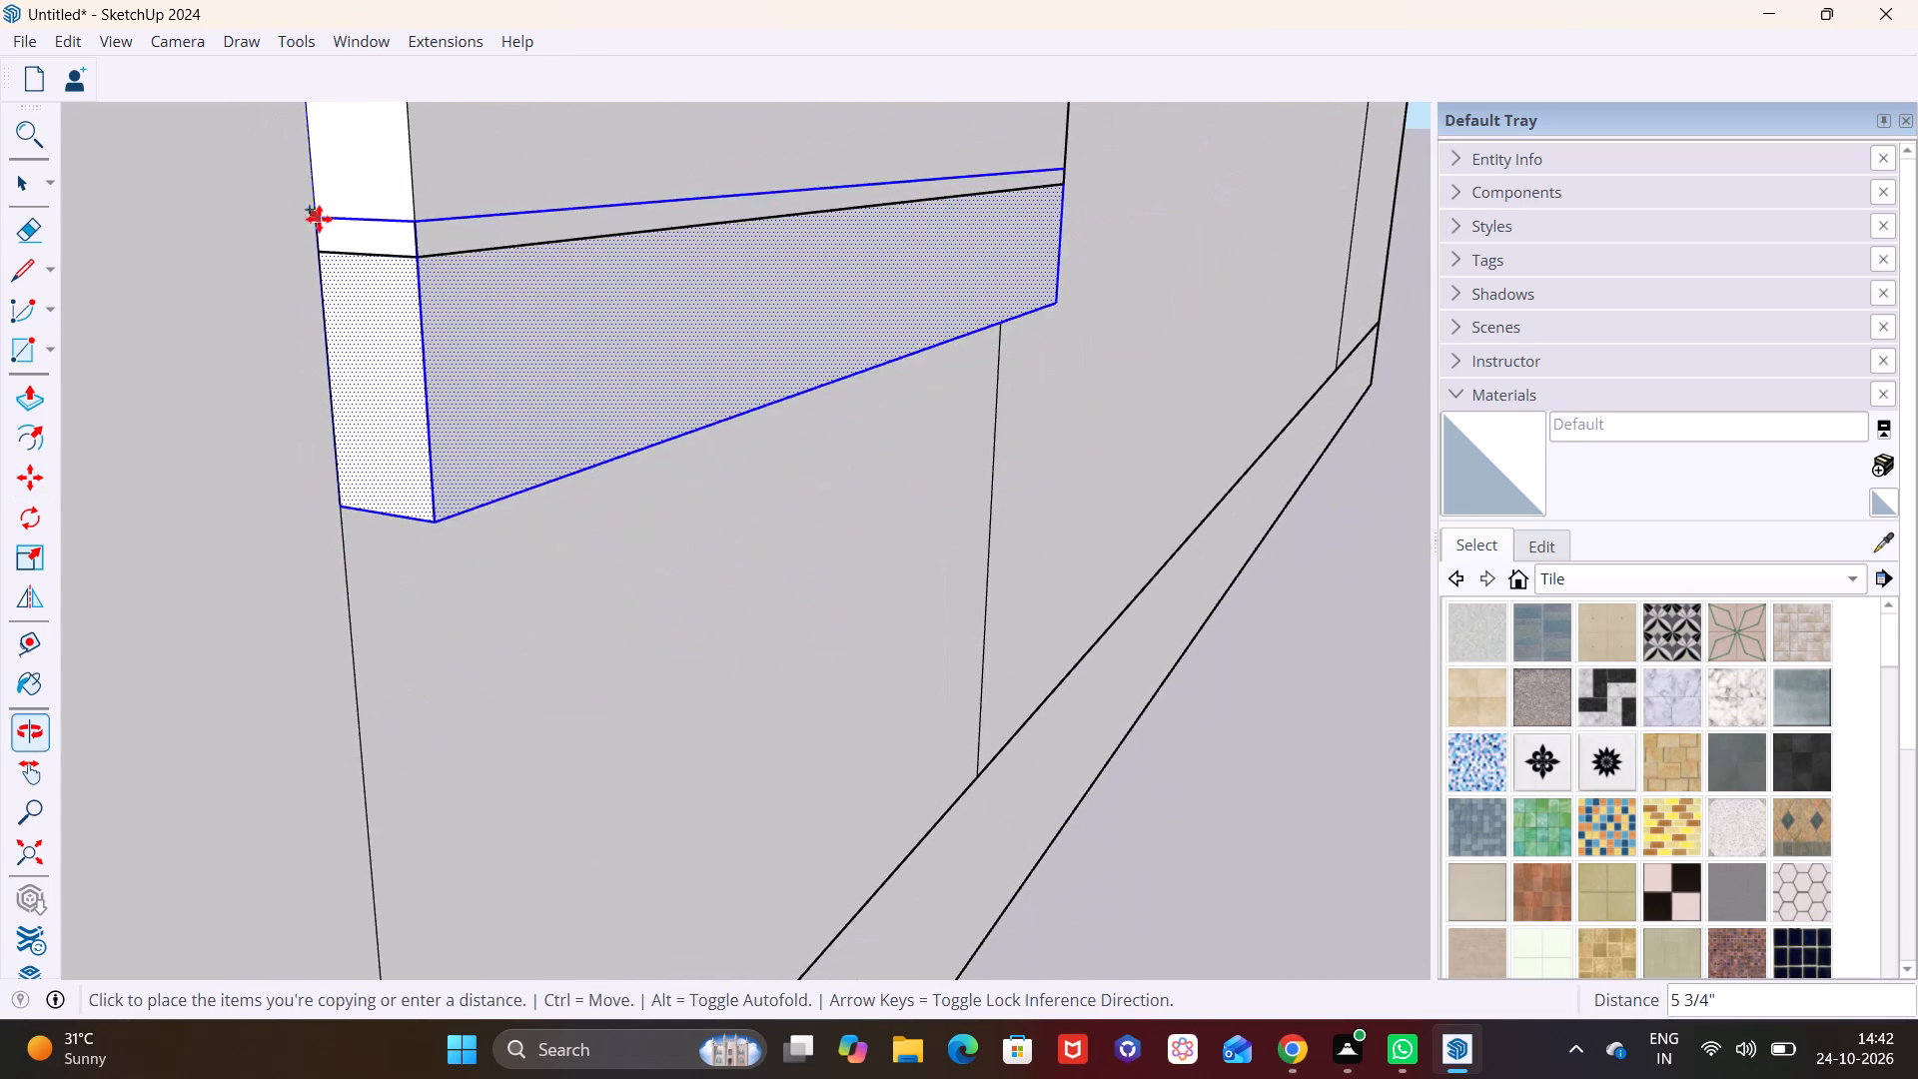
{"action": "scroll", "coordinate": [332, 274], "scroll_direction": "up", "scroll_amount": 17}
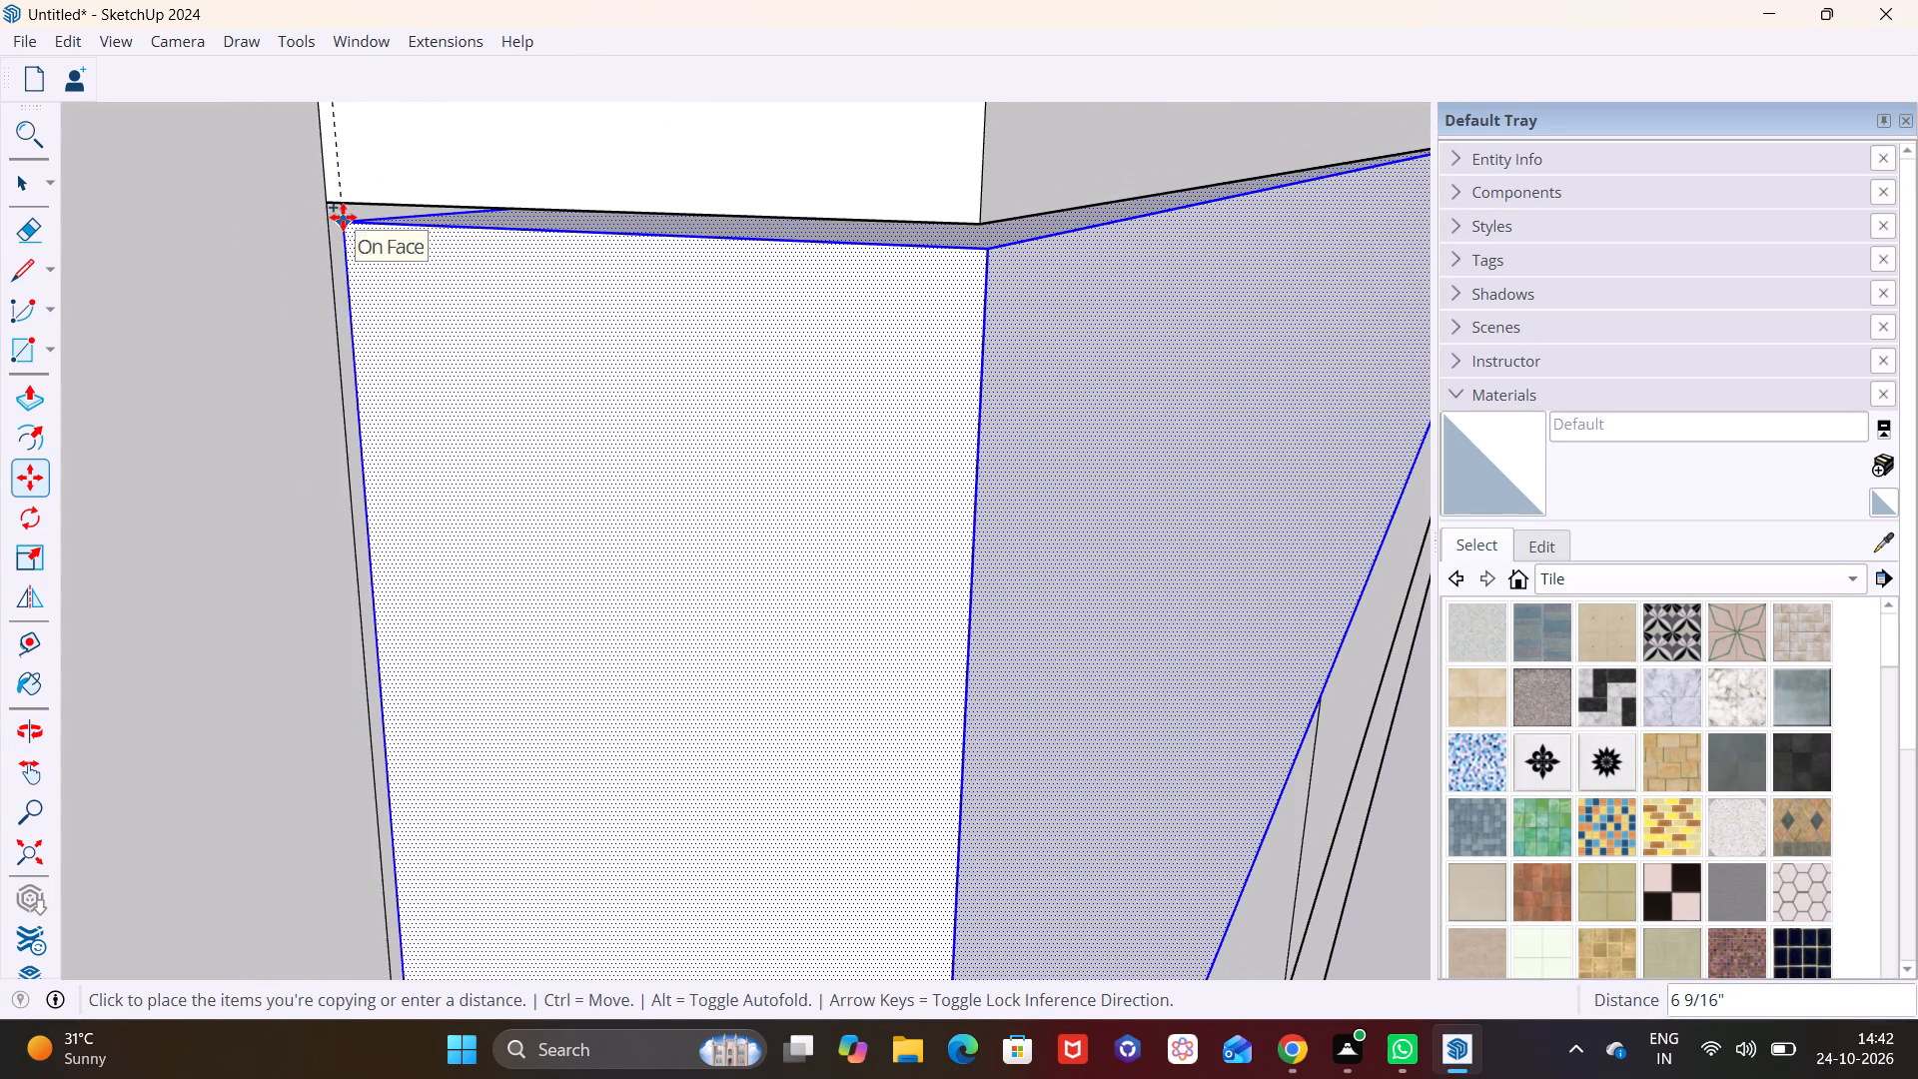
{"action": "left_click", "coordinate": [332, 217]}
Copy the sixteenth block down along the panel edge as the stack's seventeenth block, keeping a thin gap.
{"action": "left_click", "coordinate": [327, 229]}
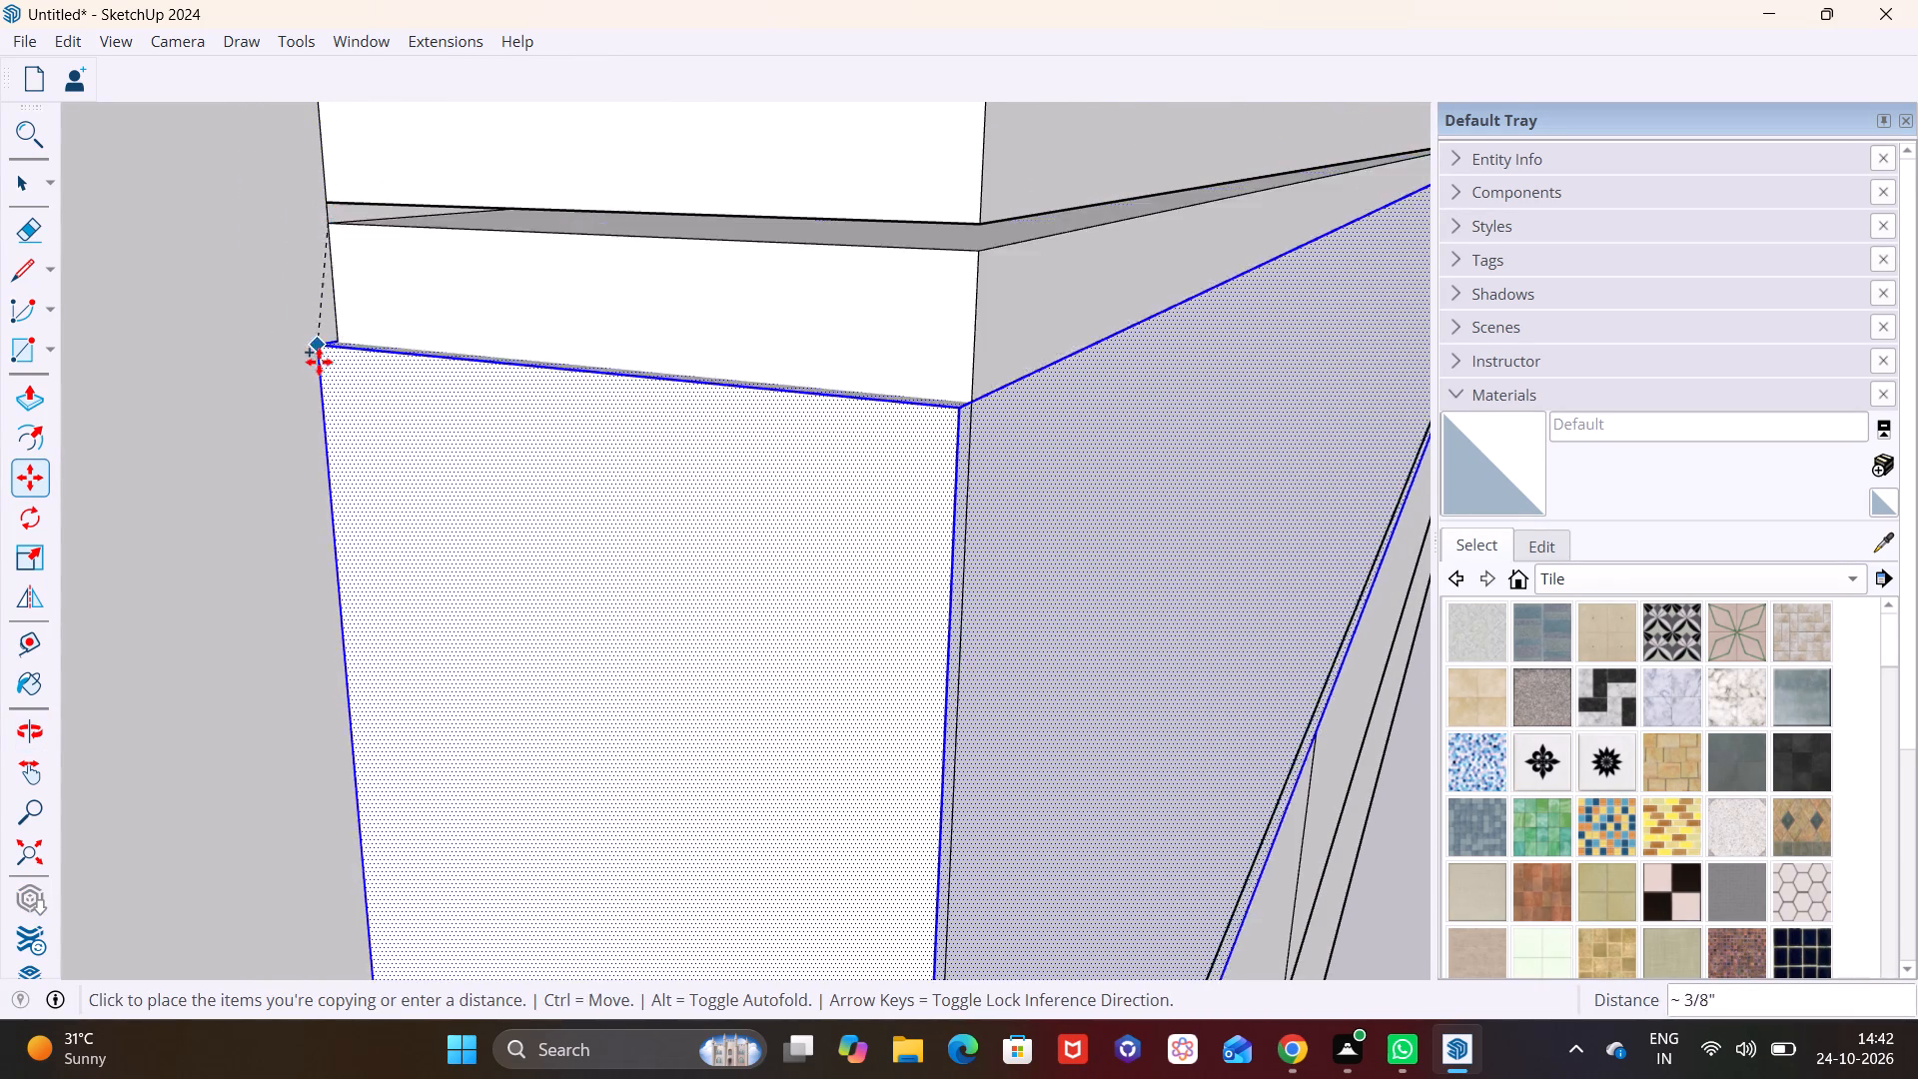
{"action": "scroll", "coordinate": [351, 468], "scroll_direction": "down", "scroll_amount": 20}
{"action": "middle_click_drag", "start_coordinate": [362, 517], "coordinate": [359, 154], "text": "shift"}
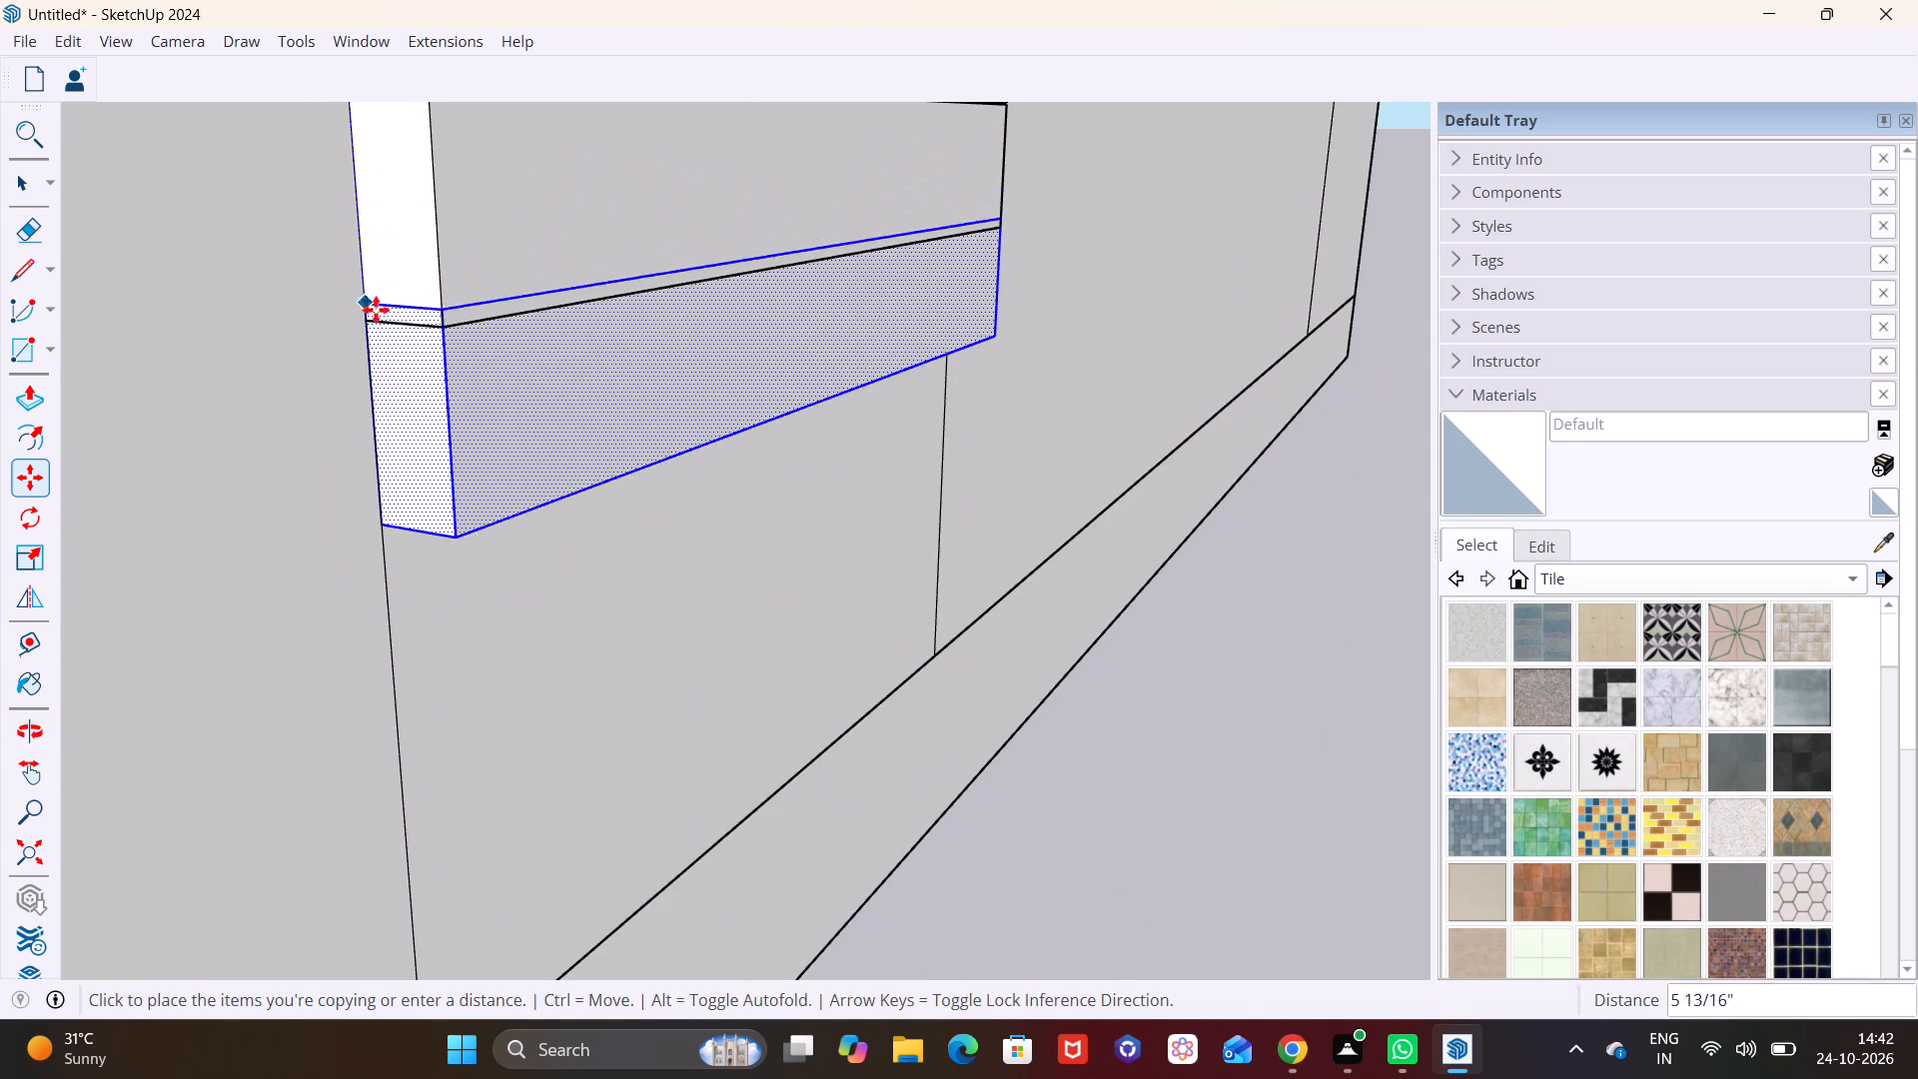
{"action": "left_click", "coordinate": [379, 336]}
Copy the seventeenth block down about 7" along the panel edge as the stack's eighteenth block.
{"action": "left_click", "coordinate": [366, 334]}
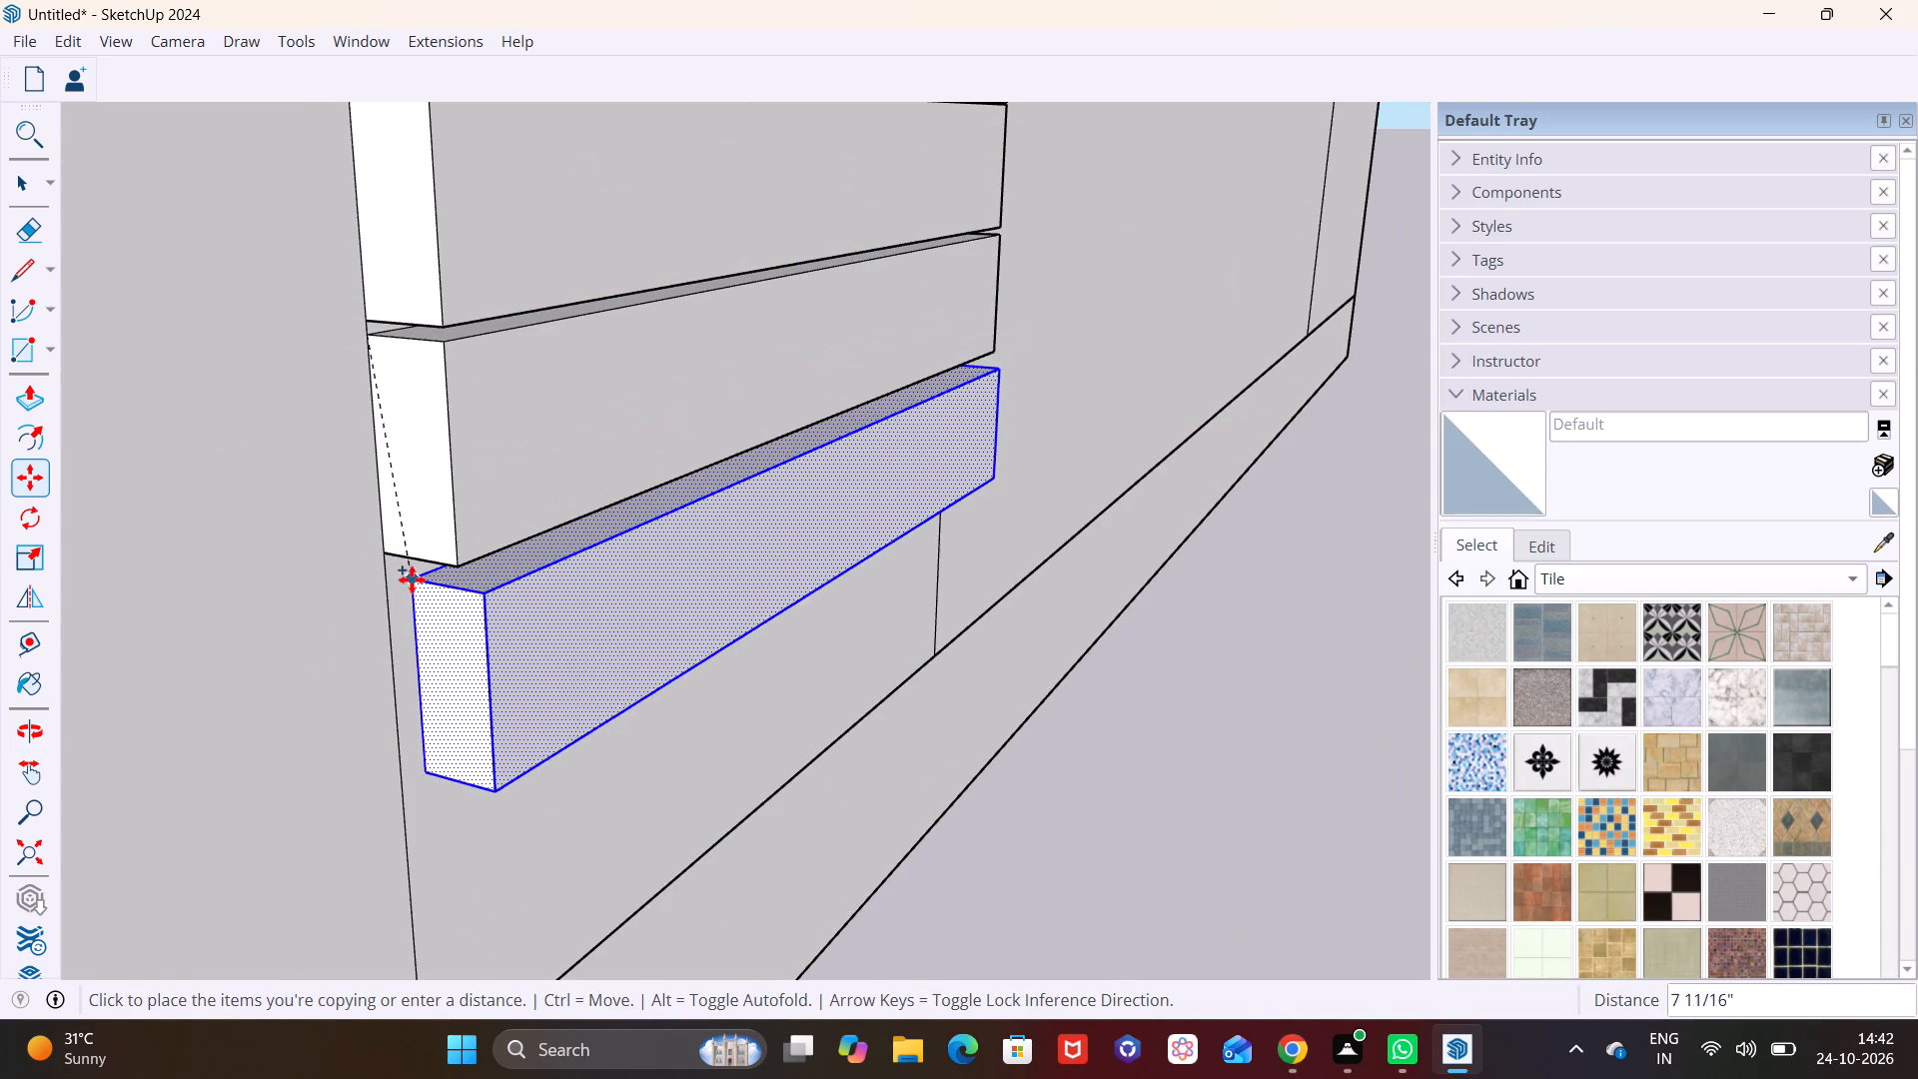
{"action": "right_click", "coordinate": [395, 568]}
{"action": "scroll", "coordinate": [395, 568], "scroll_direction": "up", "scroll_amount": 2}
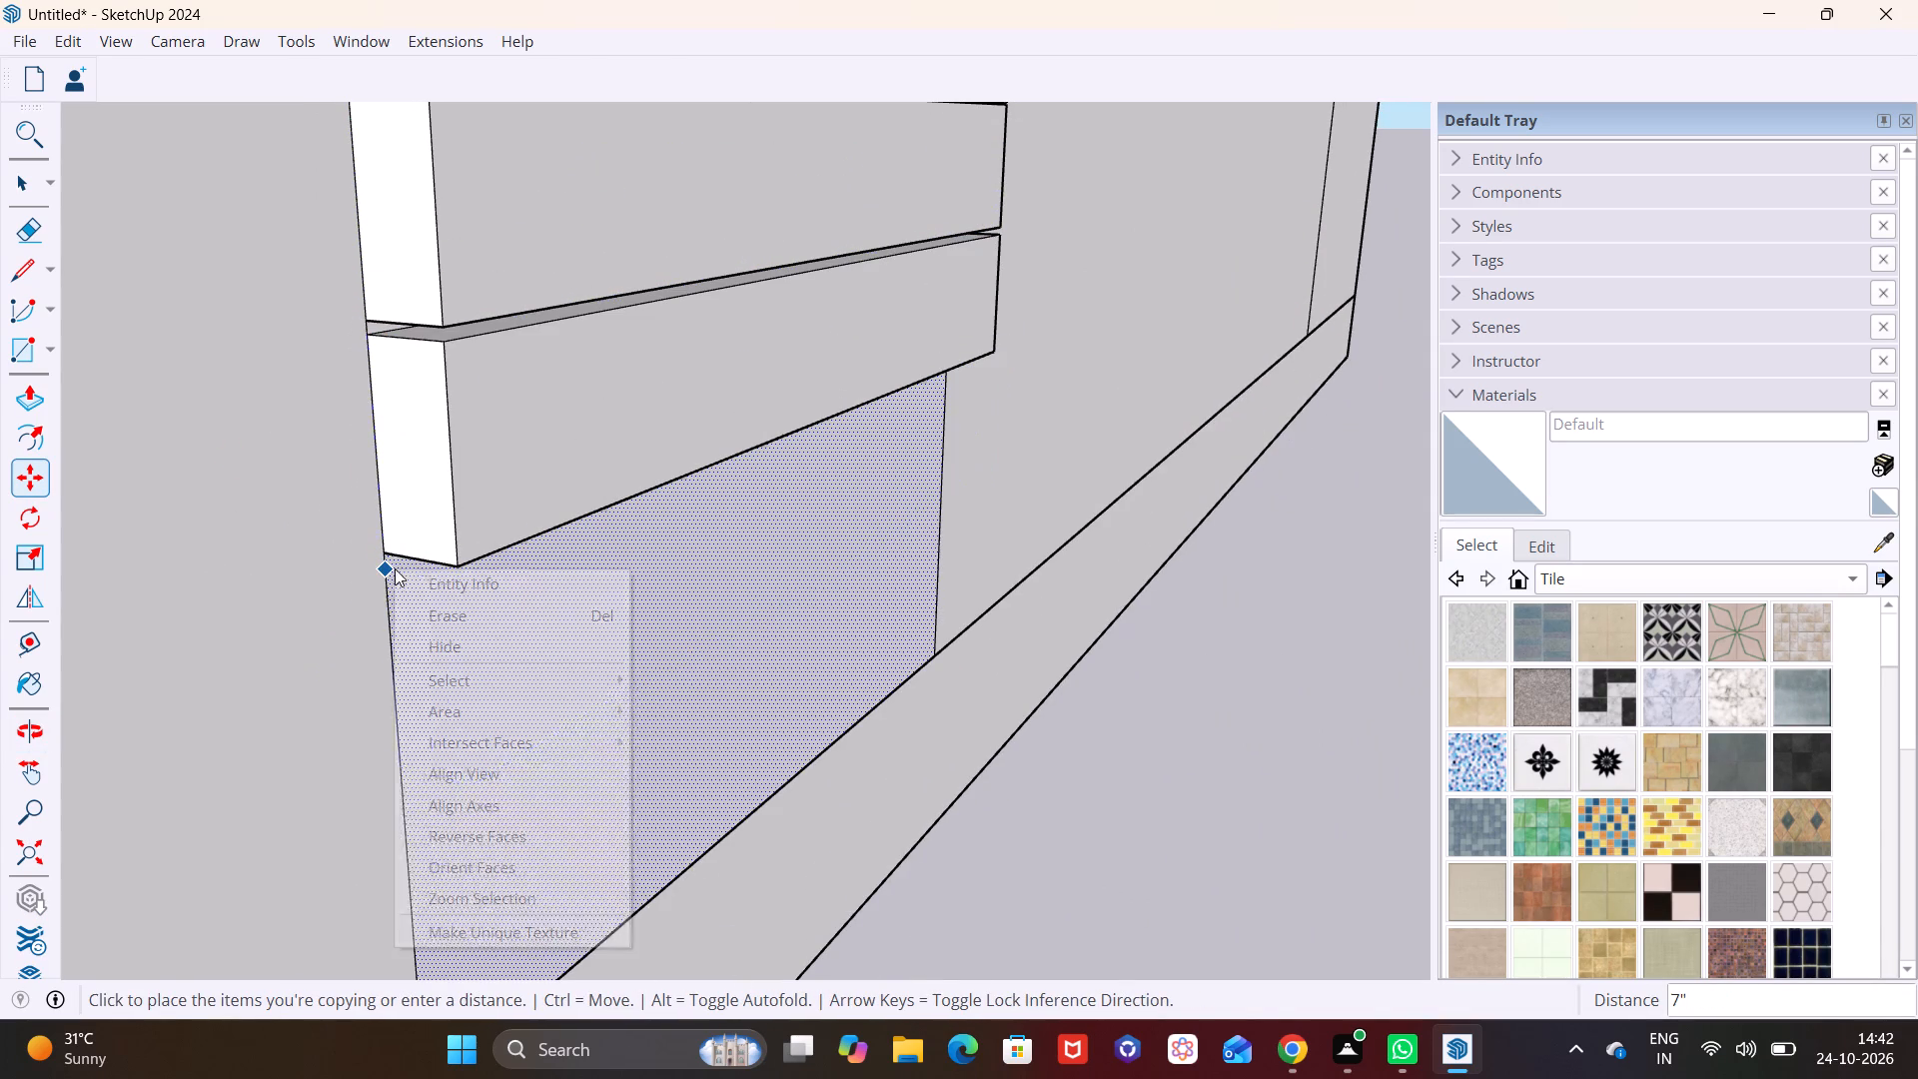
{"action": "scroll", "coordinate": [395, 568], "scroll_direction": "up", "scroll_amount": 2}
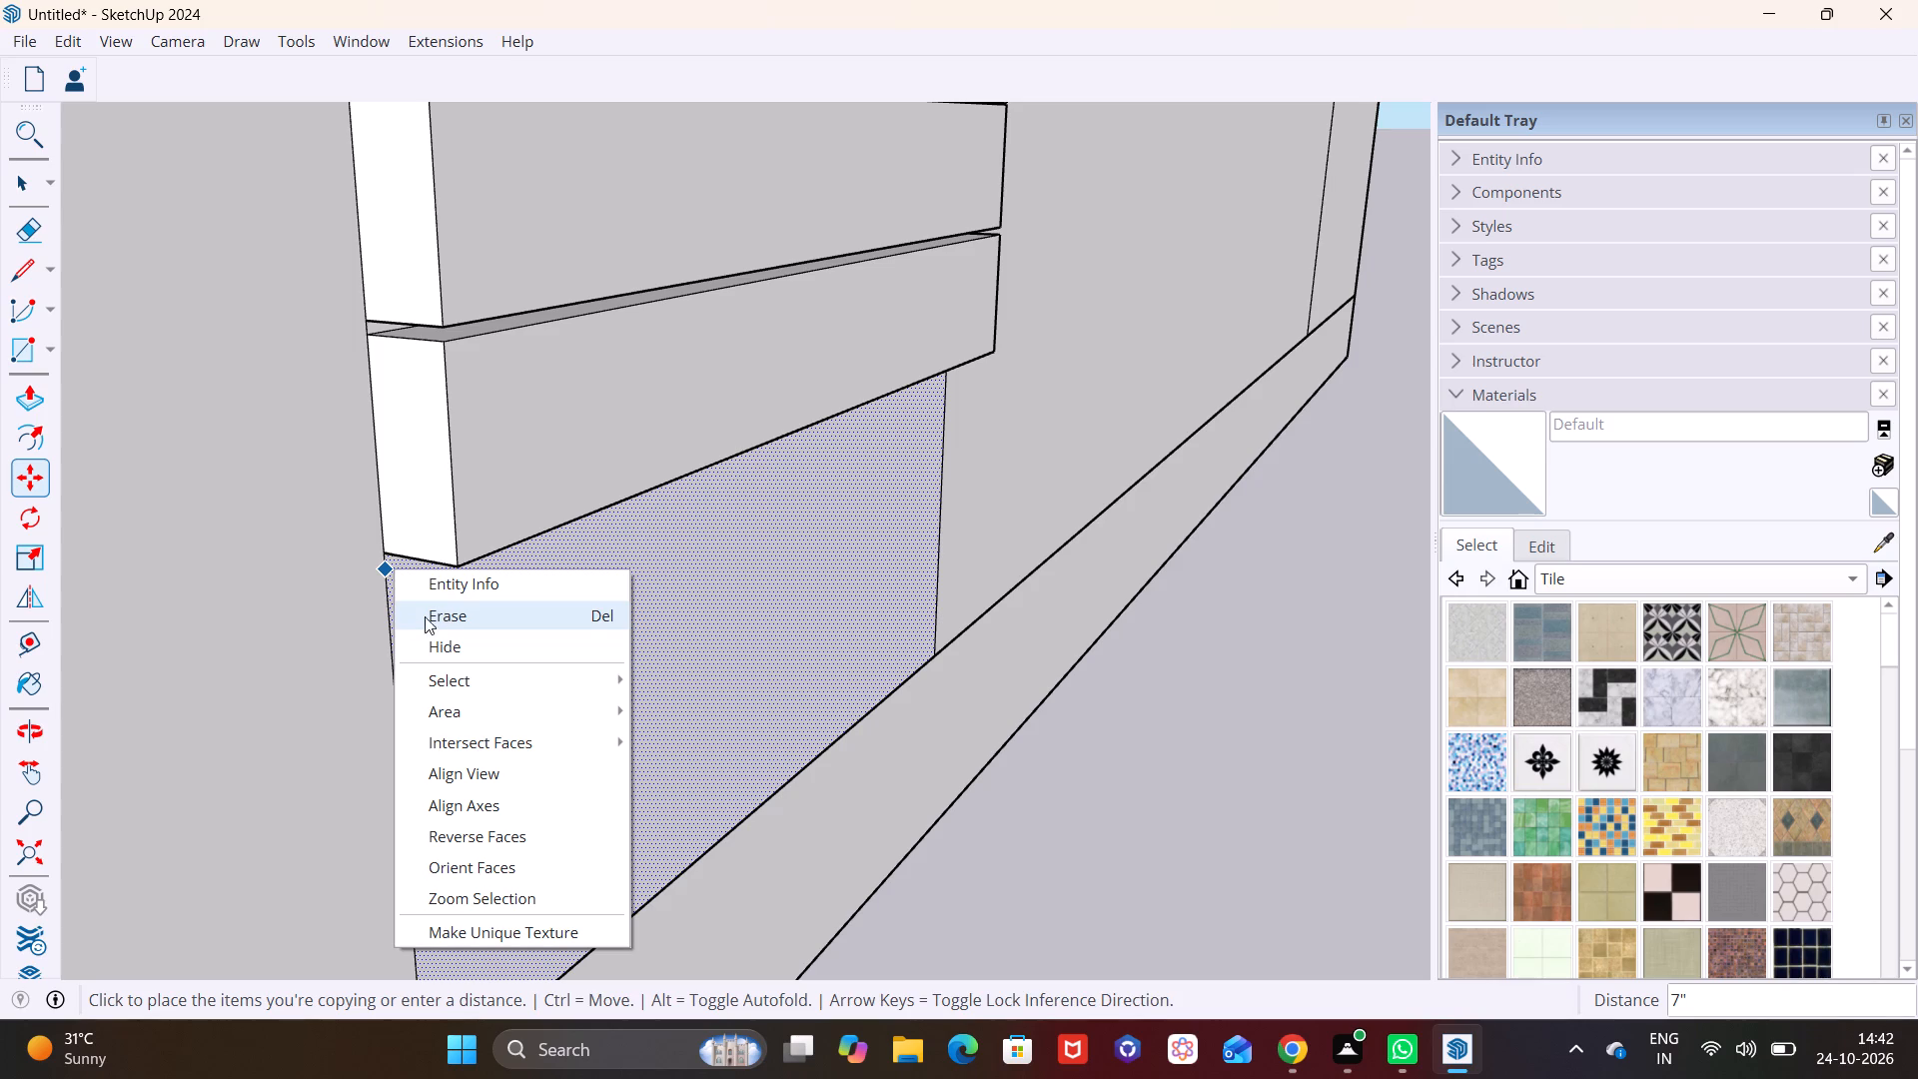
{"action": "left_click", "coordinate": [341, 610]}
Copy the eighteenth block down along the panel edge as the stack's nineteenth block, keeping a thin gap.
{"action": "left_click", "coordinate": [389, 578]}
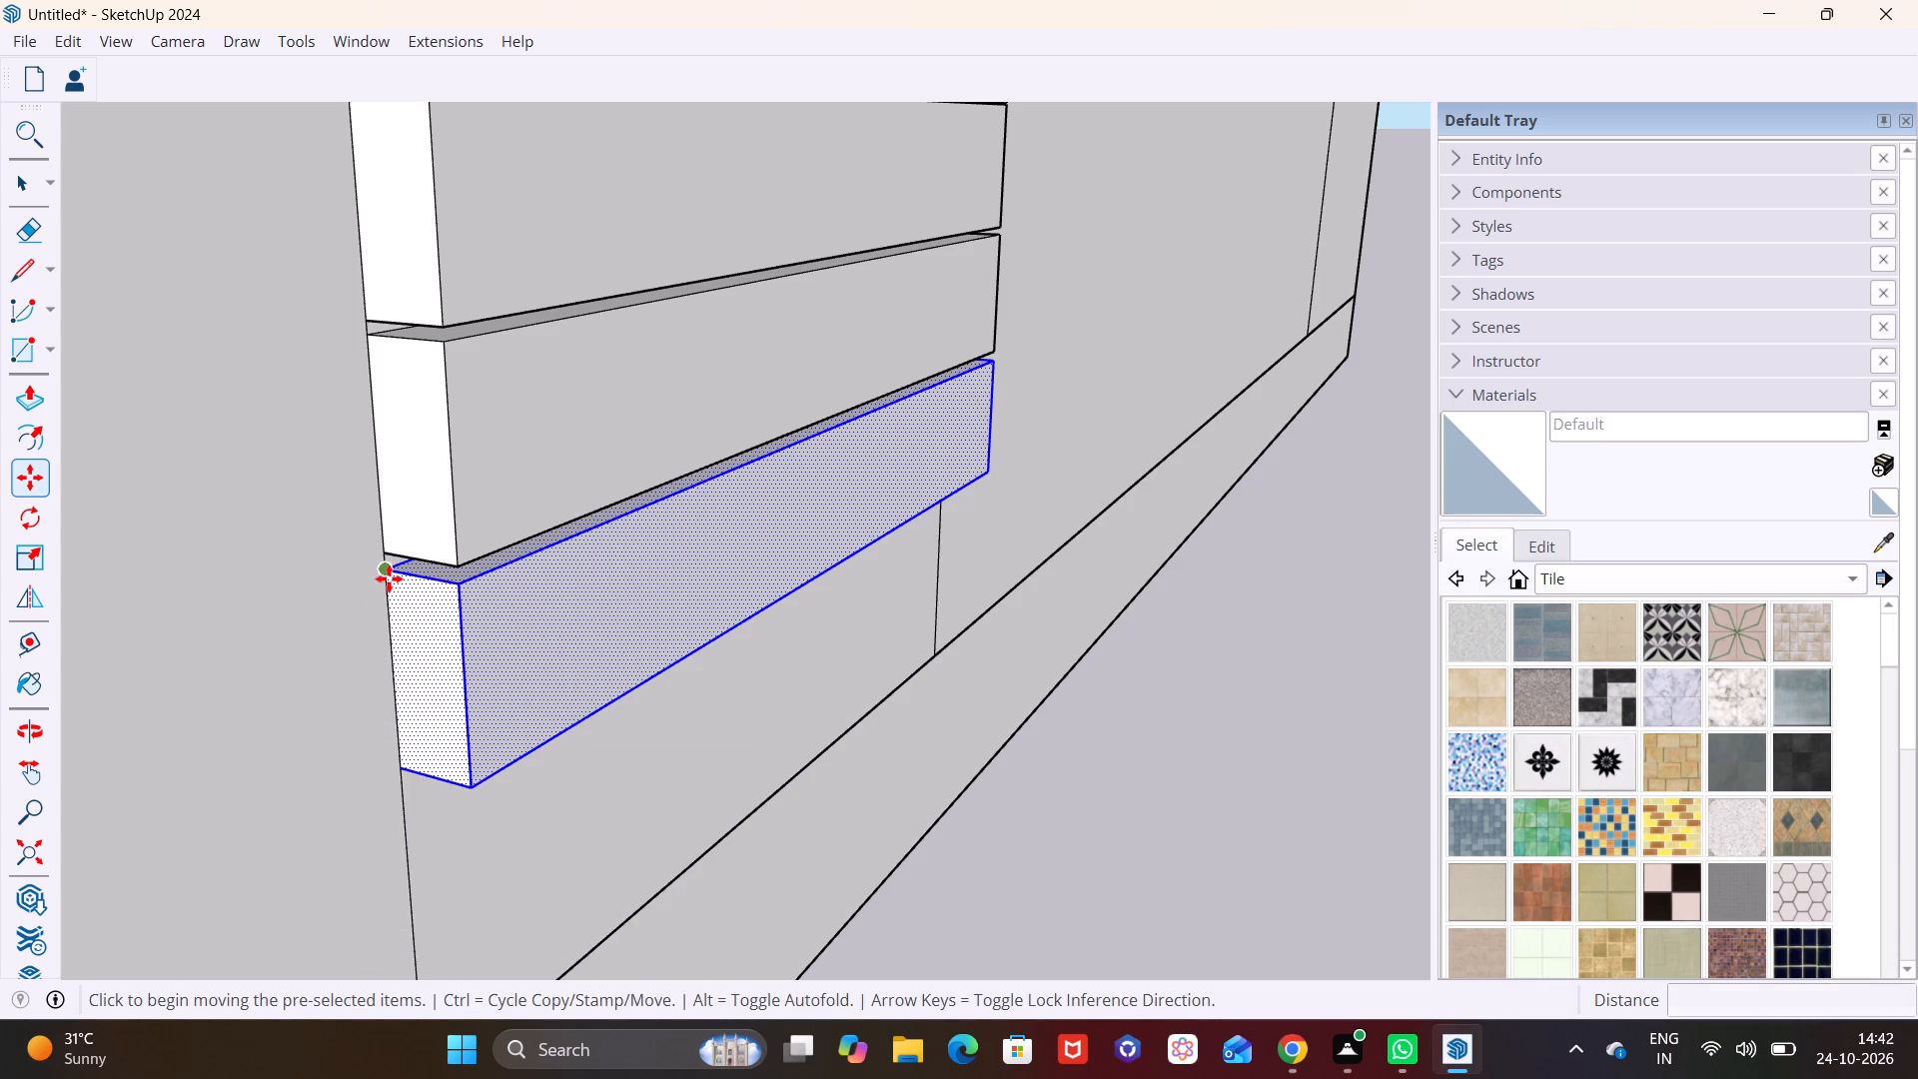
{"action": "scroll", "coordinate": [395, 766], "scroll_direction": "up", "scroll_amount": 1, "text": "shift"}
{"action": "middle_click_drag", "start_coordinate": [395, 766], "coordinate": [418, 542], "text": "shift"}
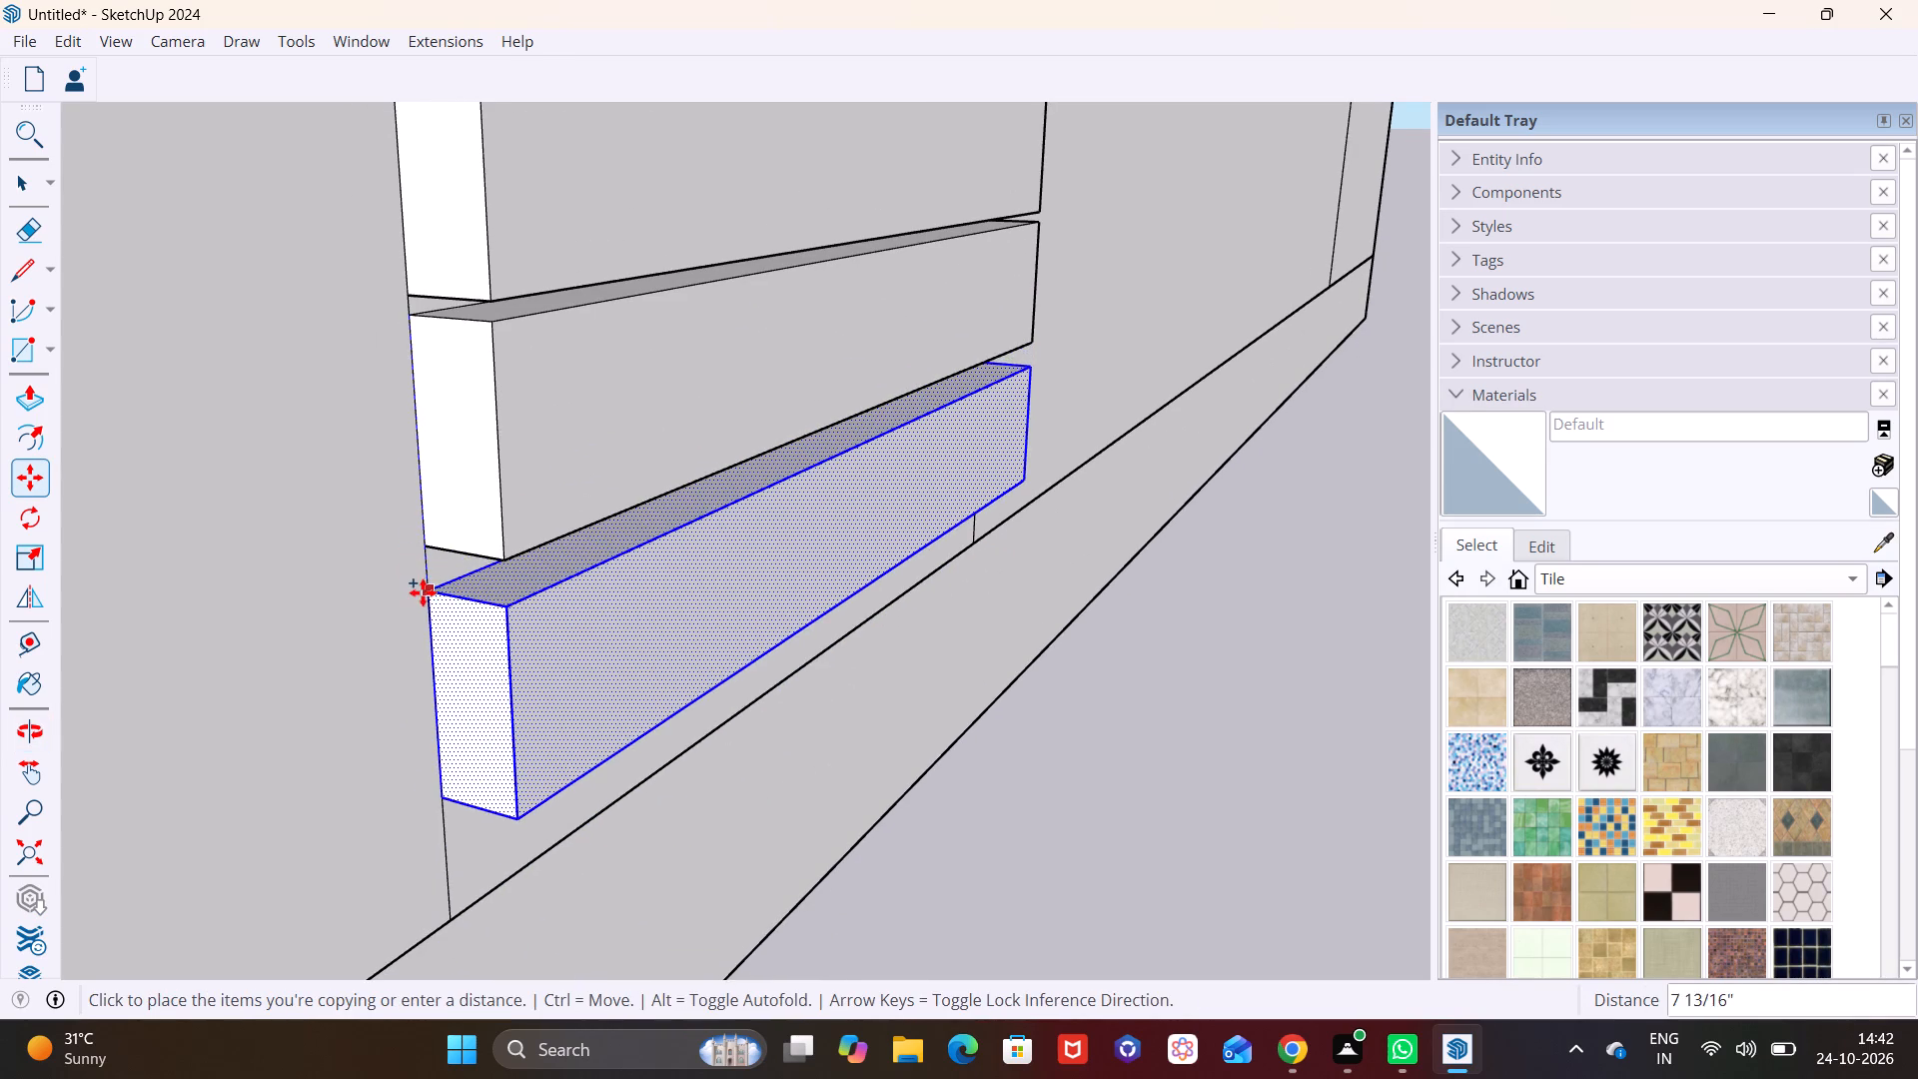
{"action": "scroll", "coordinate": [427, 559], "scroll_direction": "up", "scroll_amount": 5}
{"action": "middle_click_drag", "start_coordinate": [429, 567], "coordinate": [427, 460]}
{"action": "left_click", "coordinate": [429, 569]}
Copy the nineteenth block down along the panel edge as the twentieth block, closing the stack at the base slab.
{"action": "left_click", "coordinate": [424, 571]}
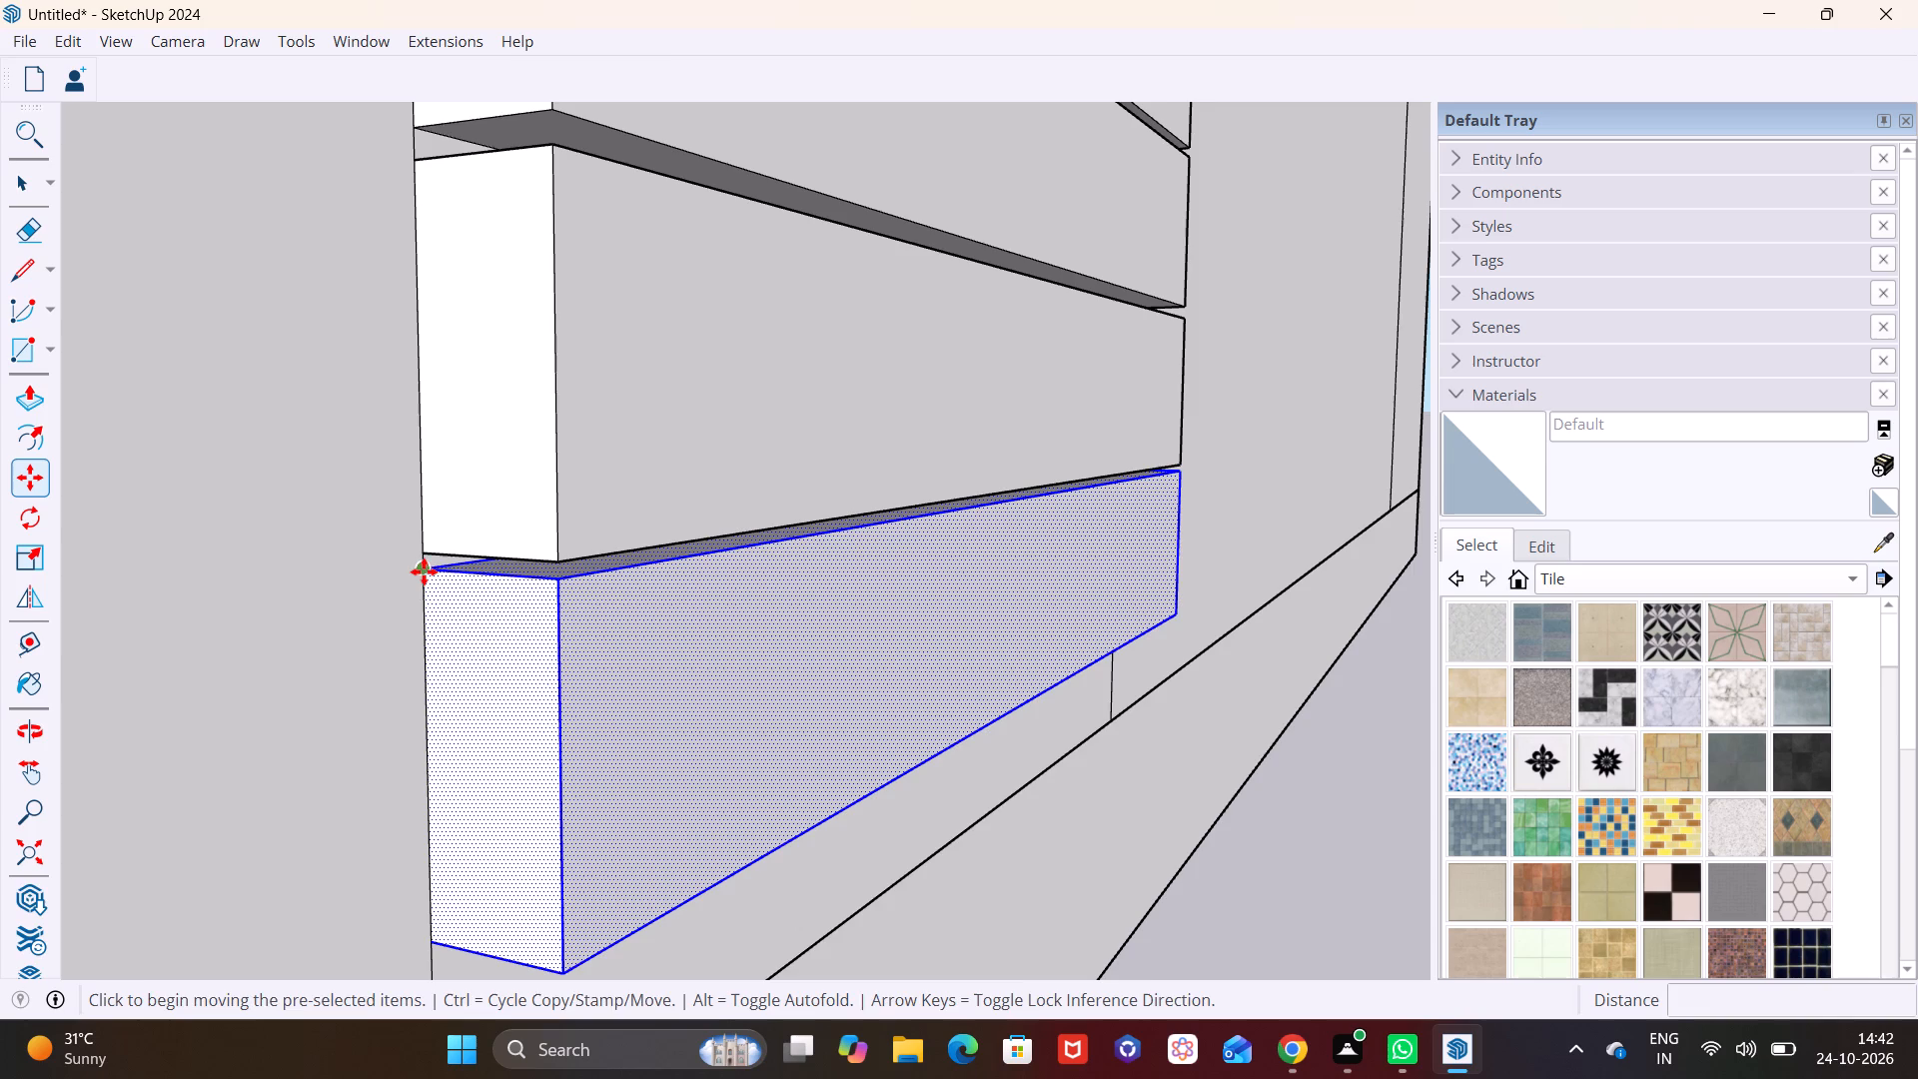
{"action": "scroll", "coordinate": [432, 805], "scroll_direction": "down", "scroll_amount": 1}
{"action": "middle_click_drag", "start_coordinate": [437, 803], "coordinate": [417, 440], "text": "shift"}
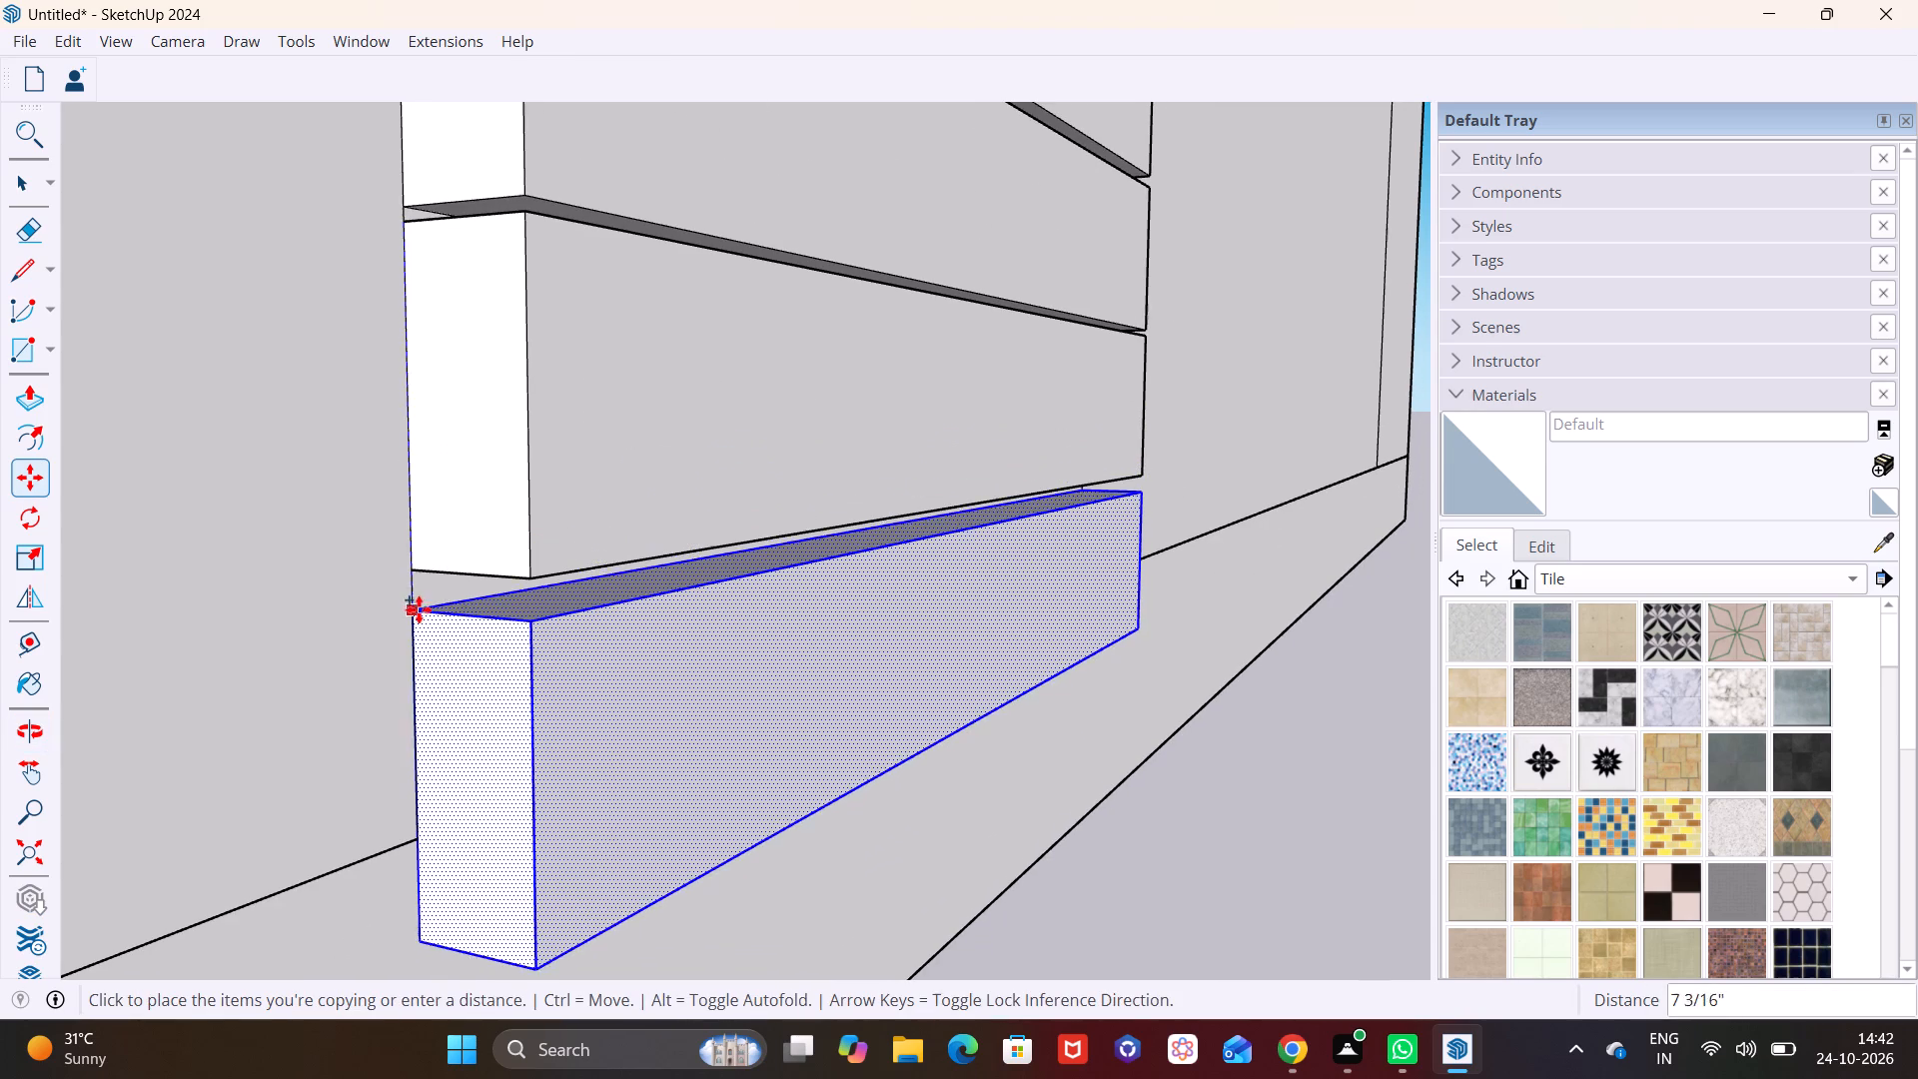
{"action": "left_click", "coordinate": [422, 578]}
{"action": "key", "text": "space"}
Push/Pull the end face of the last wall panel's top block about 1' 1 1/2" to the wall corner.
{"action": "scroll", "coordinate": [606, 670], "scroll_direction": "down", "scroll_amount": 2}
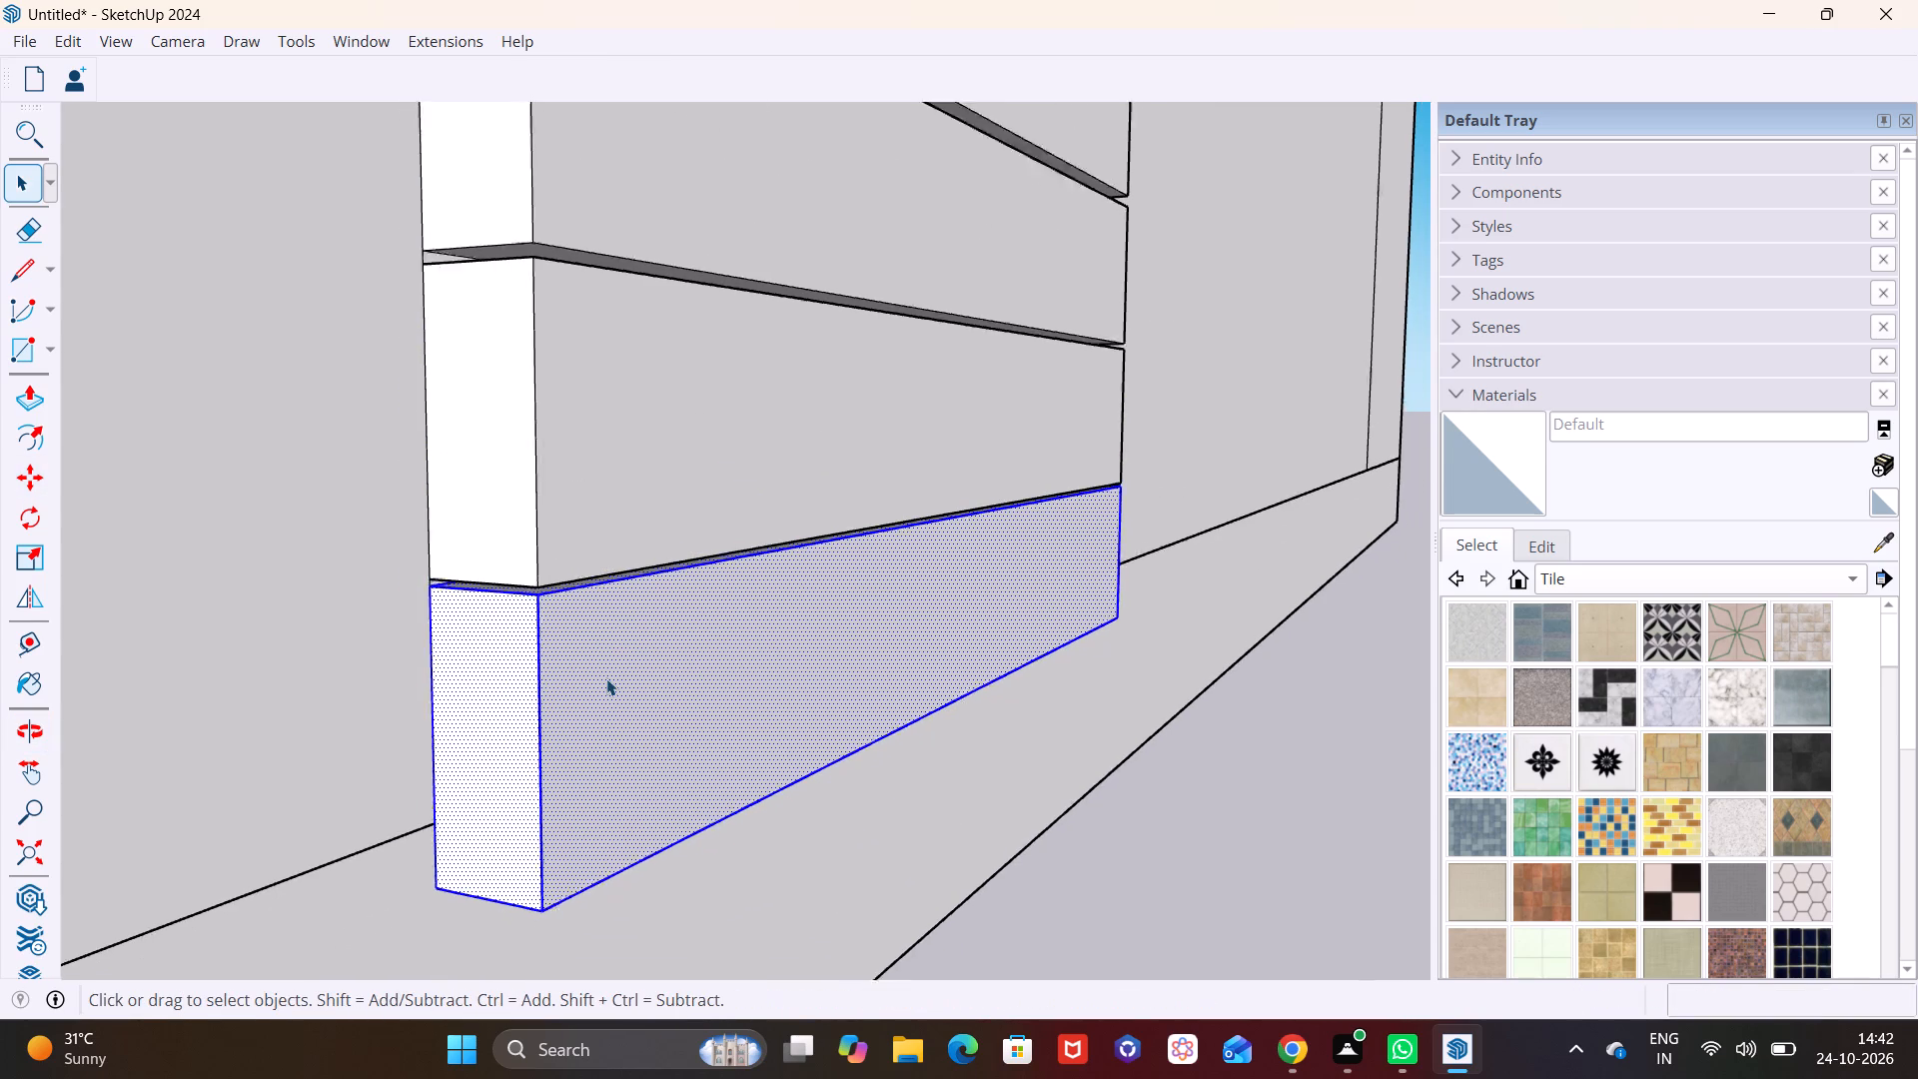
{"action": "scroll", "coordinate": [606, 678], "scroll_direction": "down", "scroll_amount": 20}
{"action": "scroll", "coordinate": [606, 678], "scroll_direction": "down", "scroll_amount": 11}
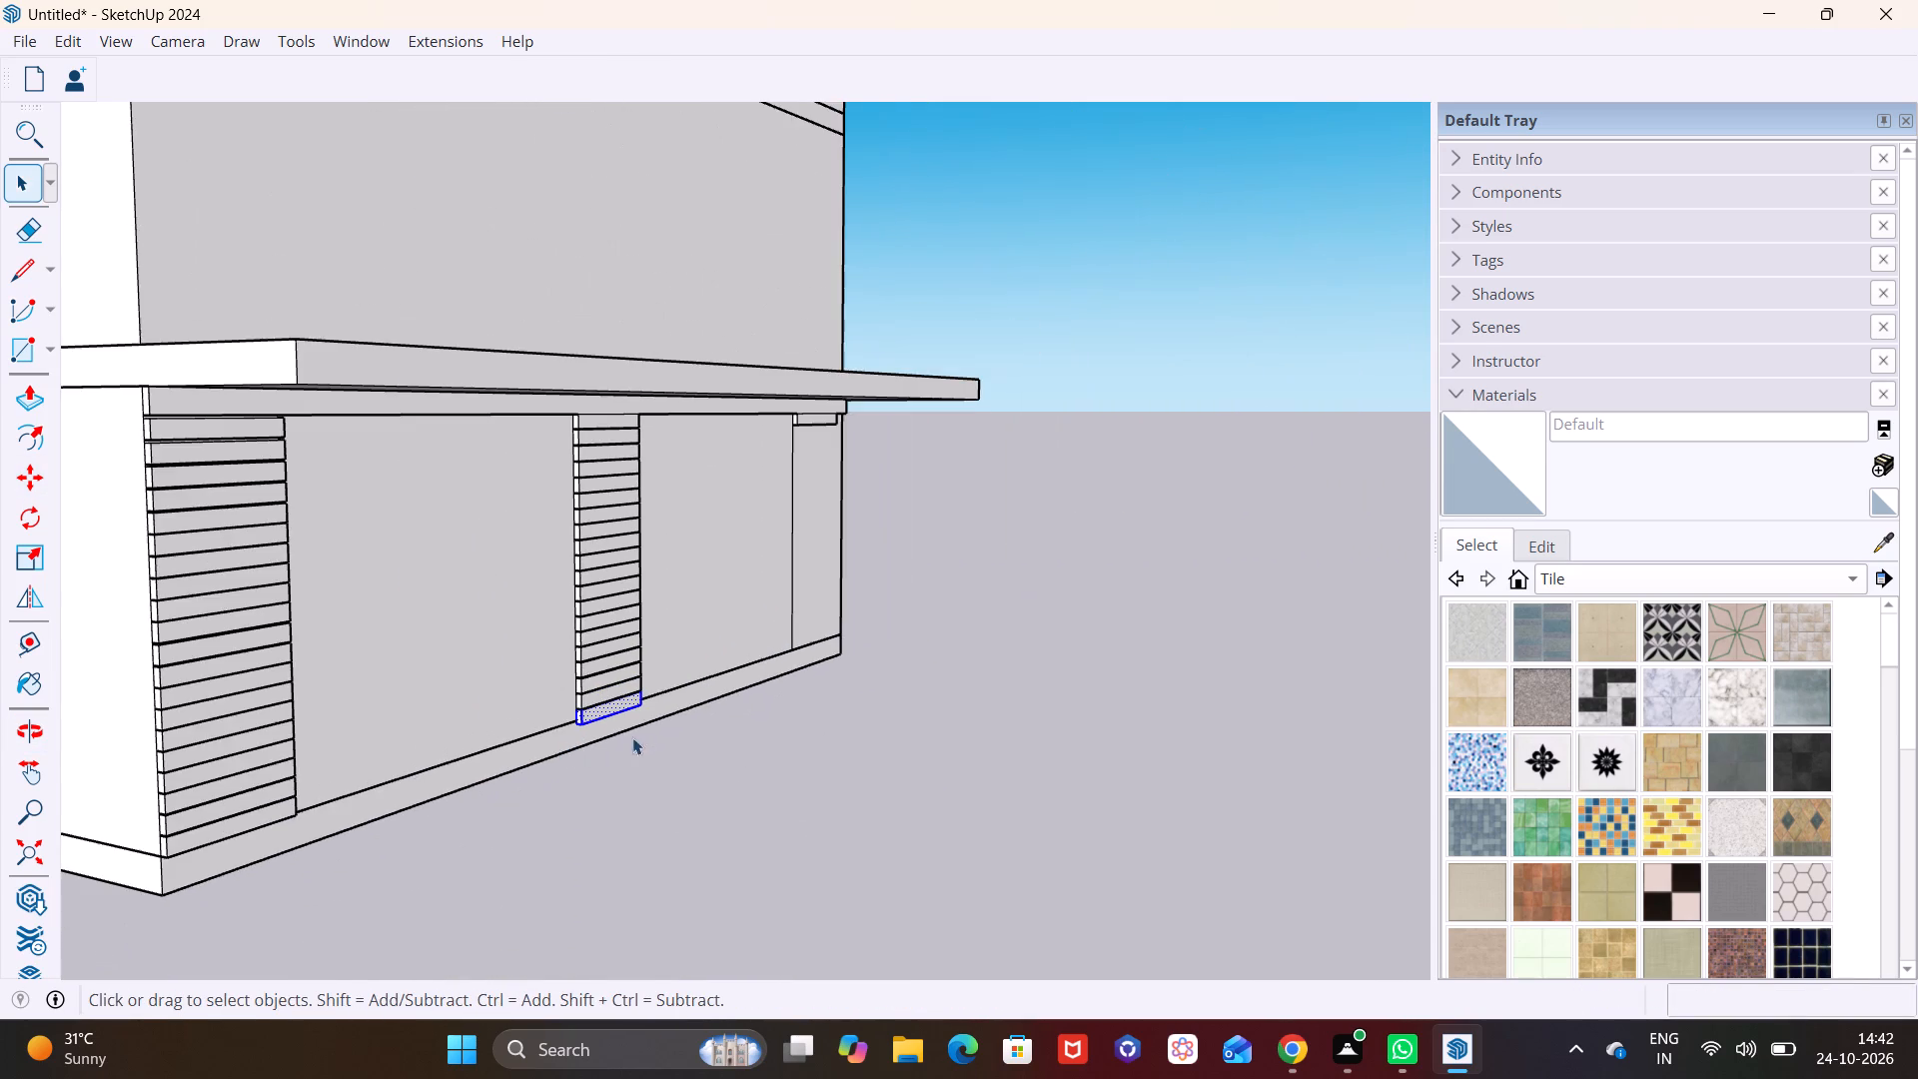
{"action": "middle_click_drag", "start_coordinate": [627, 735], "coordinate": [277, 674]}
{"action": "middle_click_drag", "start_coordinate": [722, 611], "coordinate": [540, 651]}
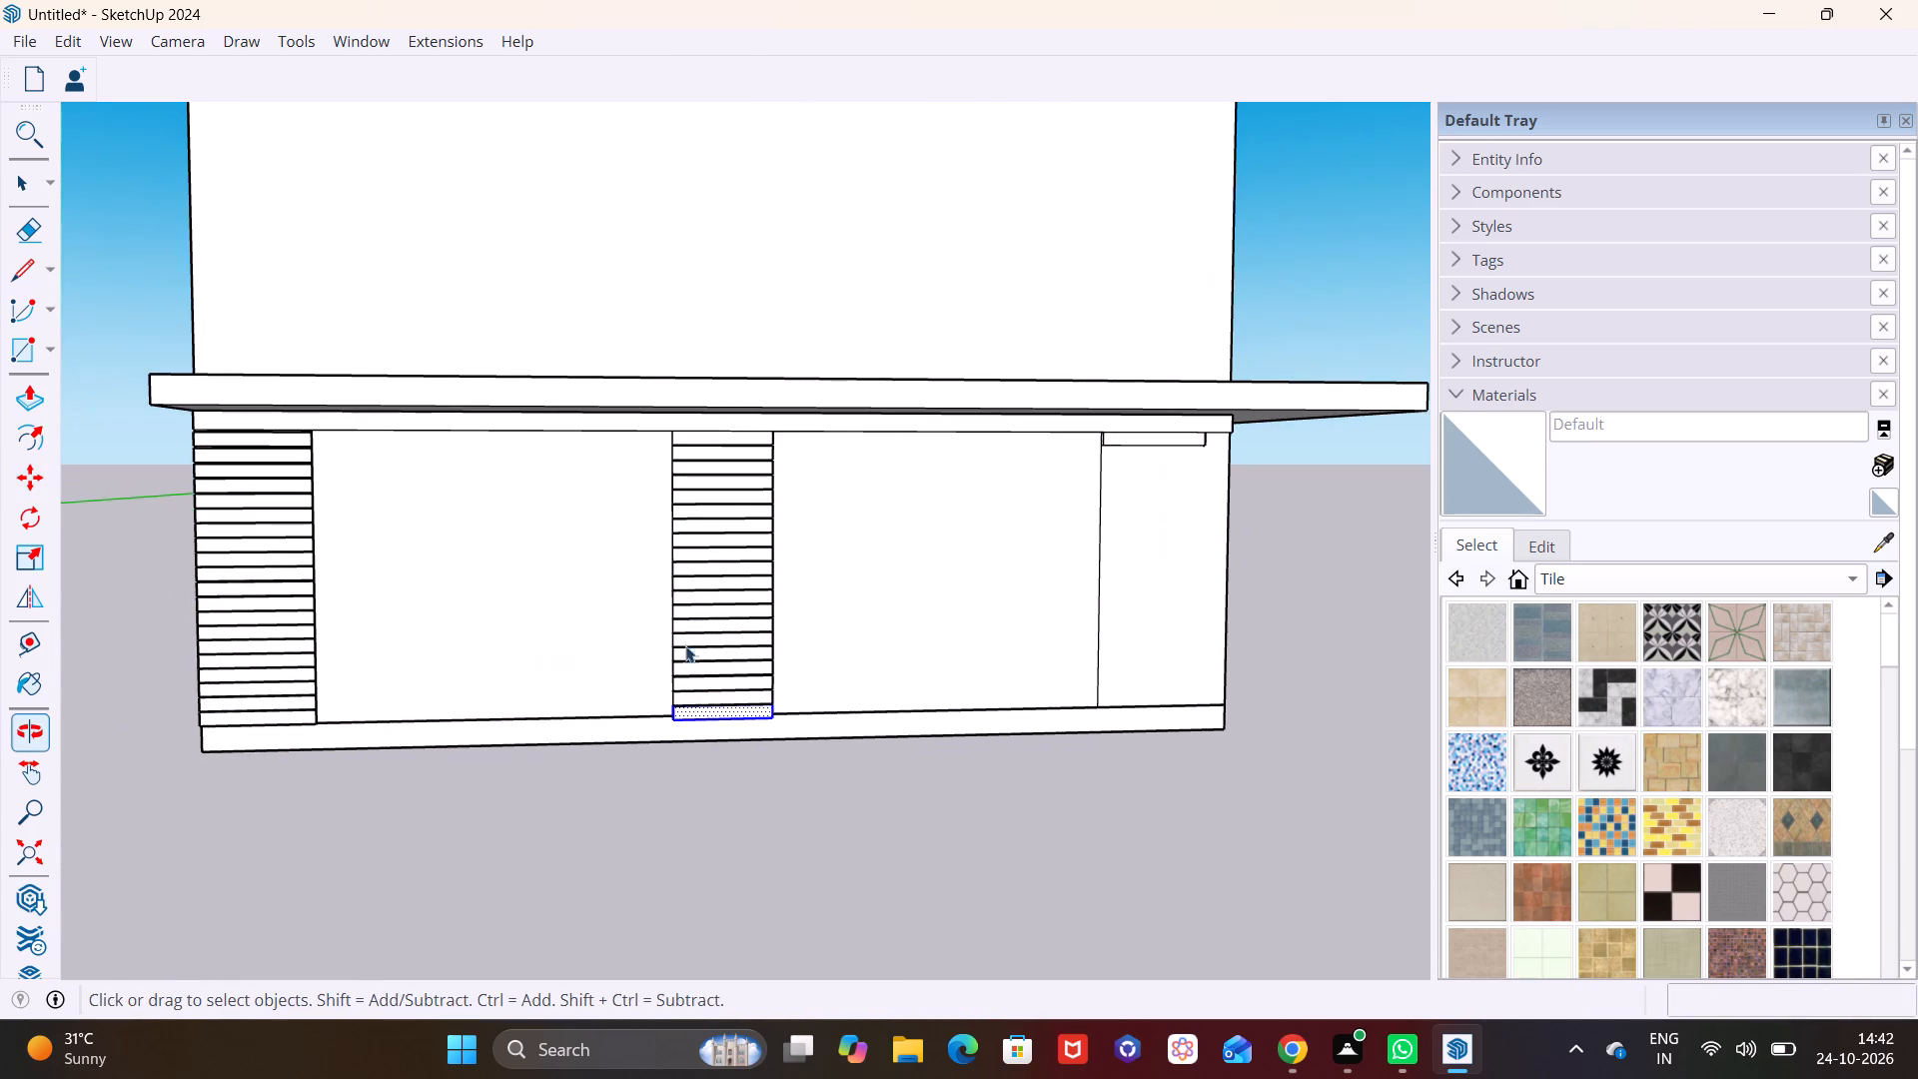
{"action": "middle_click_drag", "start_coordinate": [716, 635], "coordinate": [577, 735], "text": "shift"}
{"action": "scroll", "coordinate": [645, 799], "scroll_direction": "up", "scroll_amount": 2}
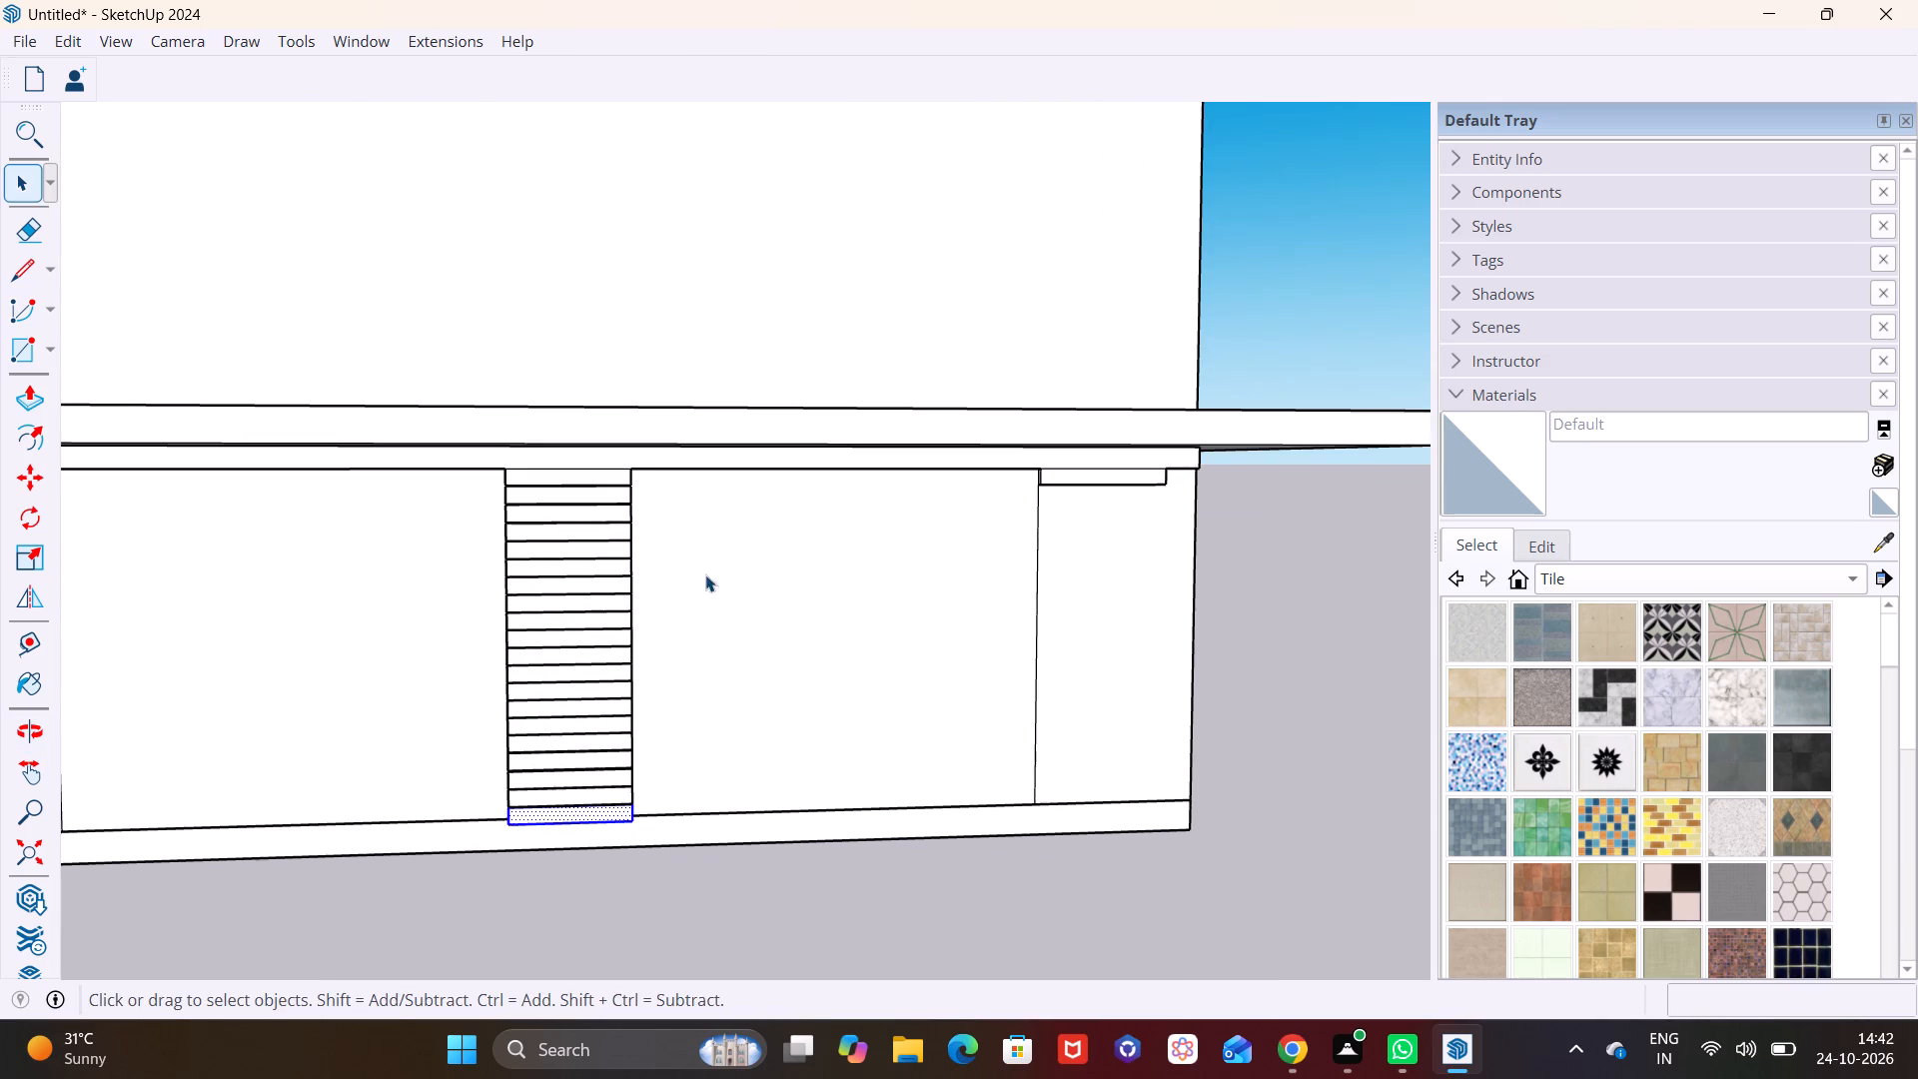
{"action": "middle_click_drag", "start_coordinate": [693, 585], "coordinate": [431, 717], "text": "shift"}
{"action": "middle_click_drag", "start_coordinate": [849, 640], "coordinate": [451, 653]}
{"action": "scroll", "coordinate": [854, 635], "scroll_direction": "up", "scroll_amount": 11}
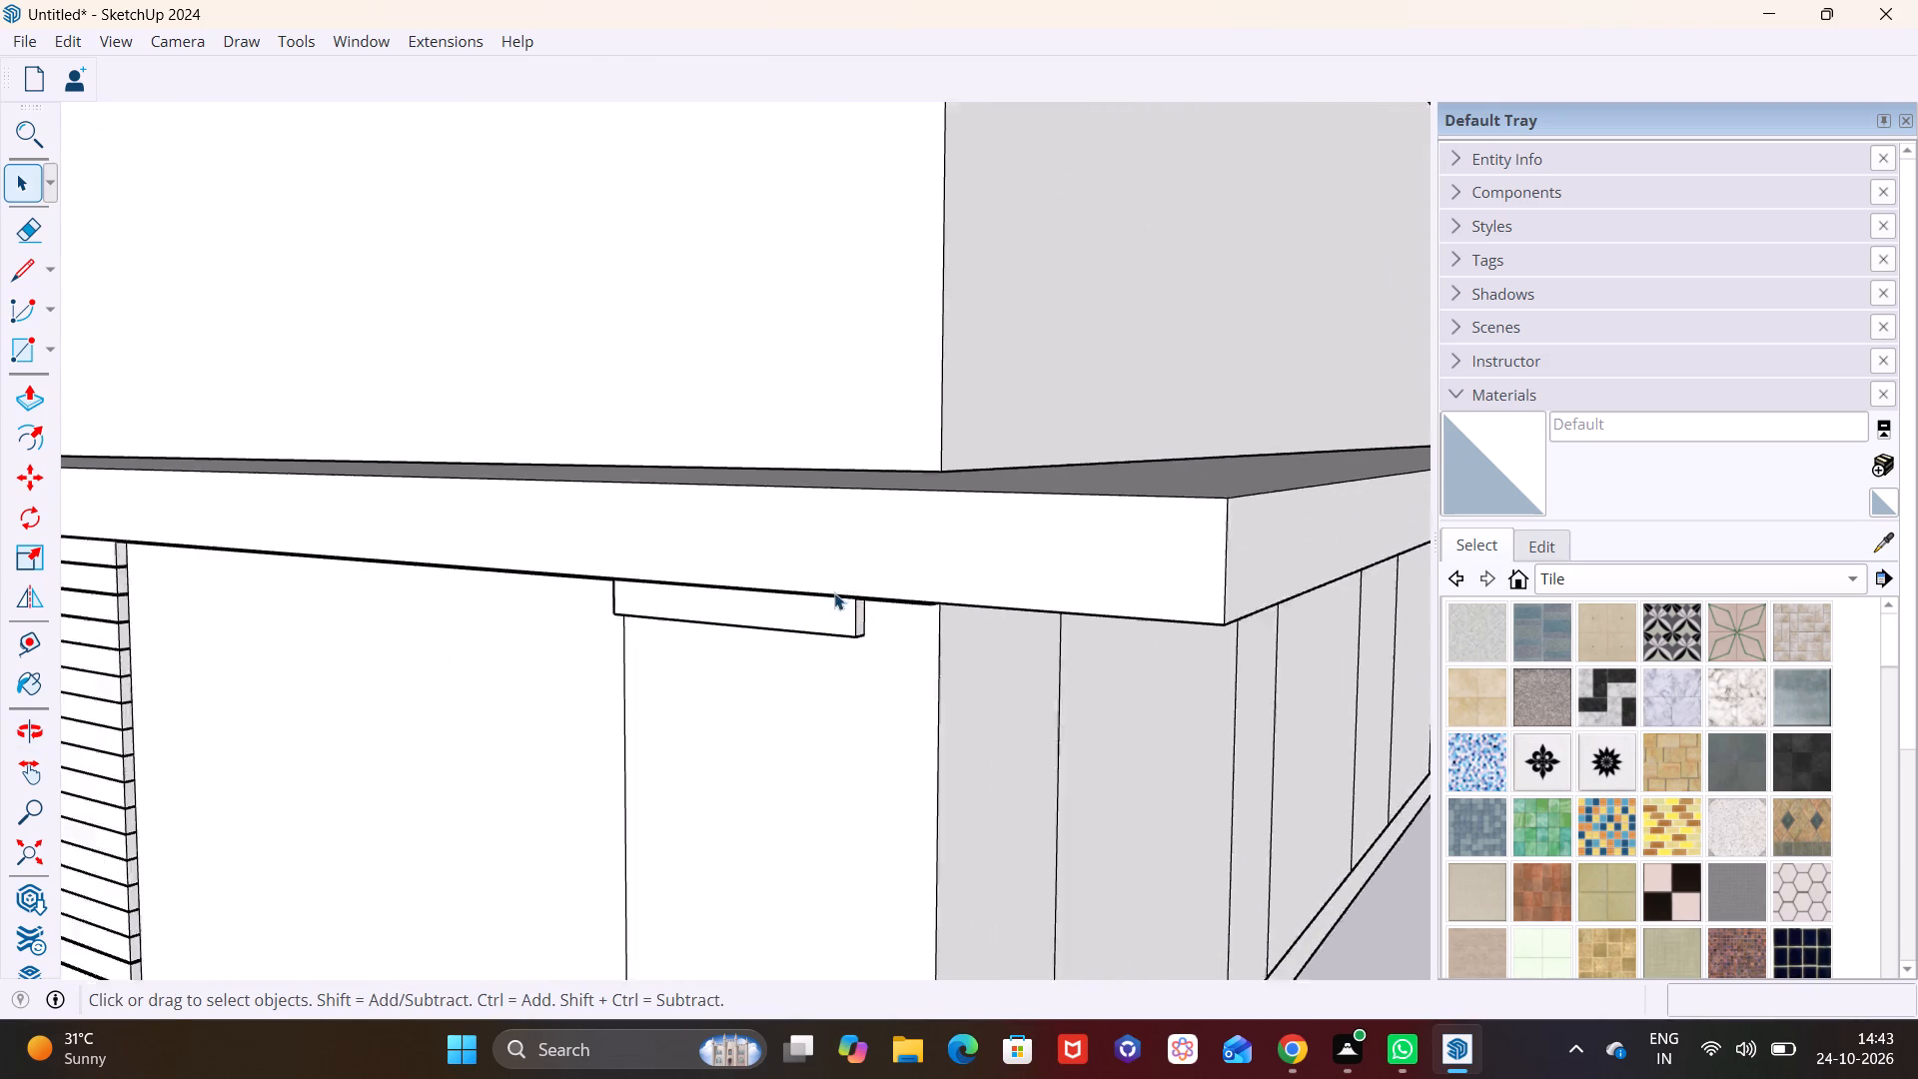
{"action": "scroll", "coordinate": [834, 592], "scroll_direction": "up", "scroll_amount": 5}
{"action": "middle_click_drag", "start_coordinate": [818, 629], "coordinate": [752, 617]}
{"action": "scroll", "coordinate": [772, 617], "scroll_direction": "up", "scroll_amount": 5}
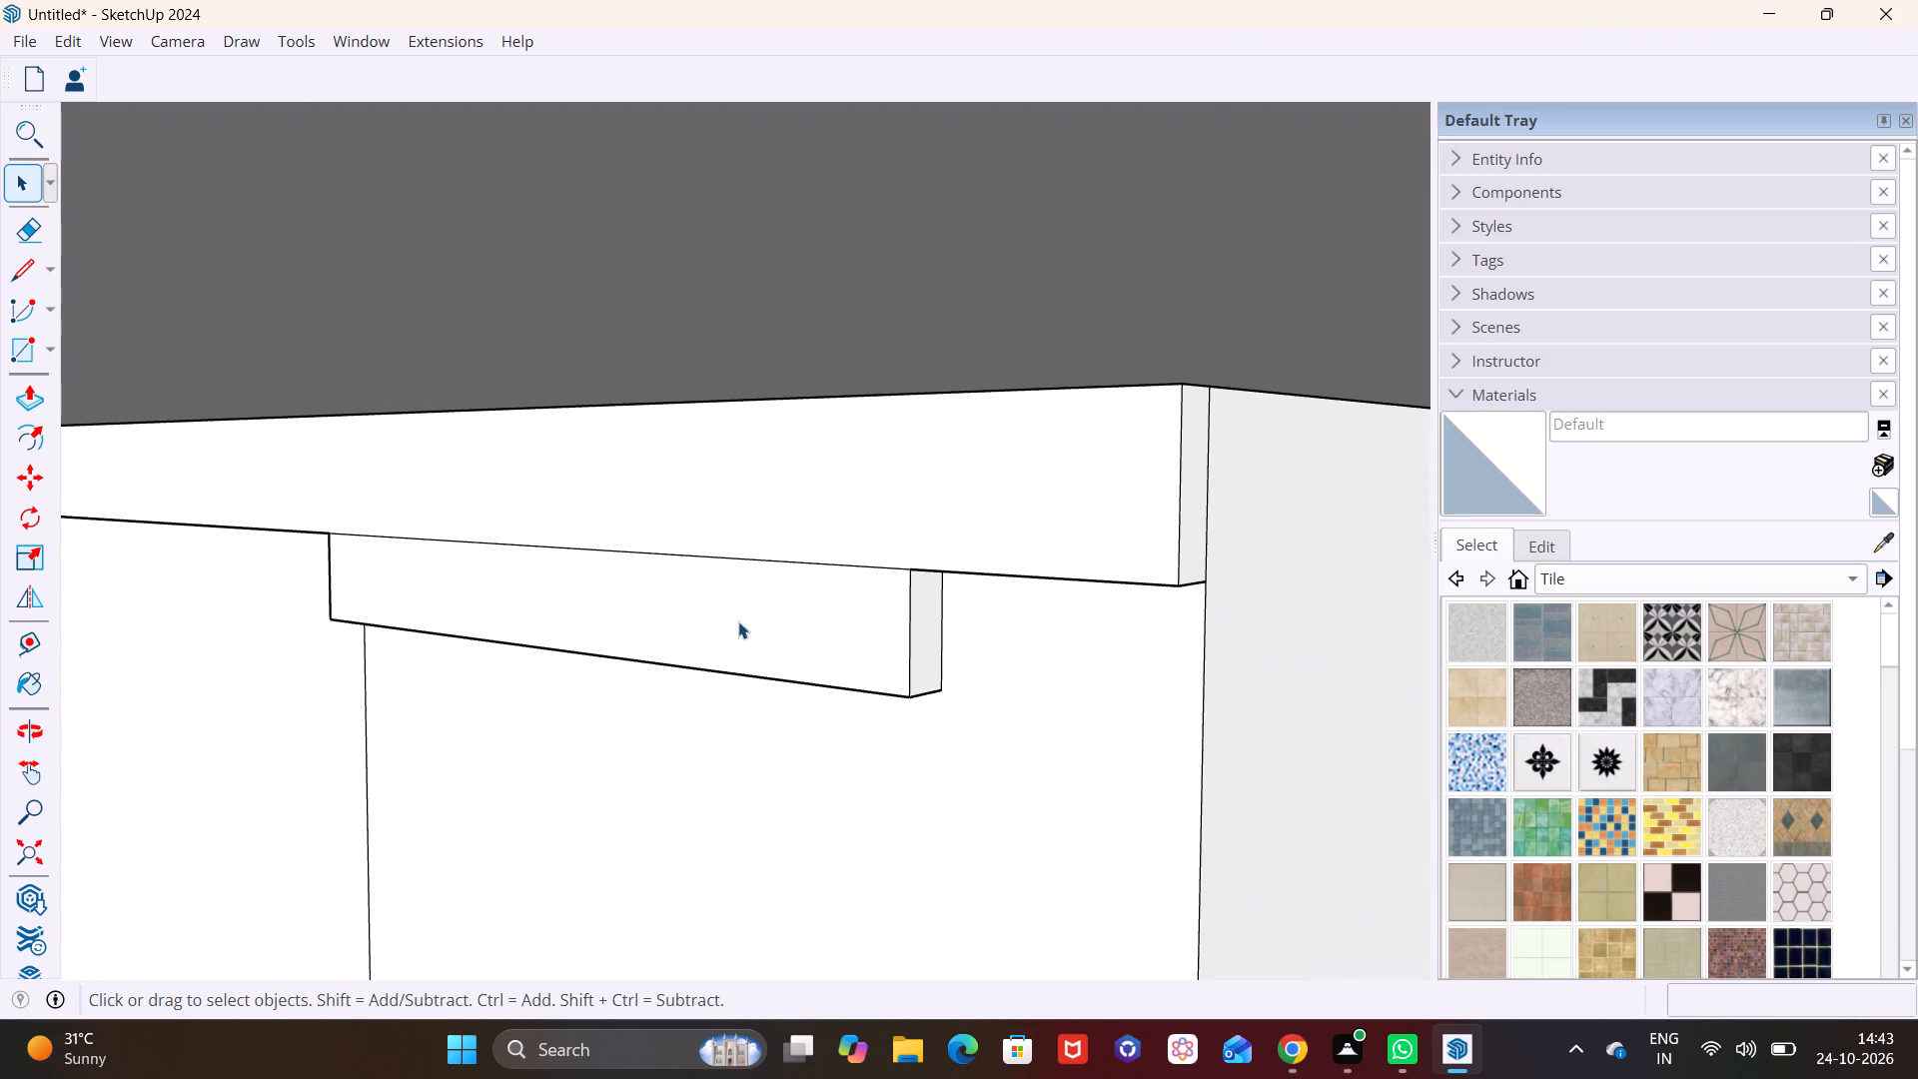
{"action": "left_click", "coordinate": [925, 643]}
{"action": "left_click", "coordinate": [37, 397]}
{"action": "left_click", "coordinate": [927, 629]}
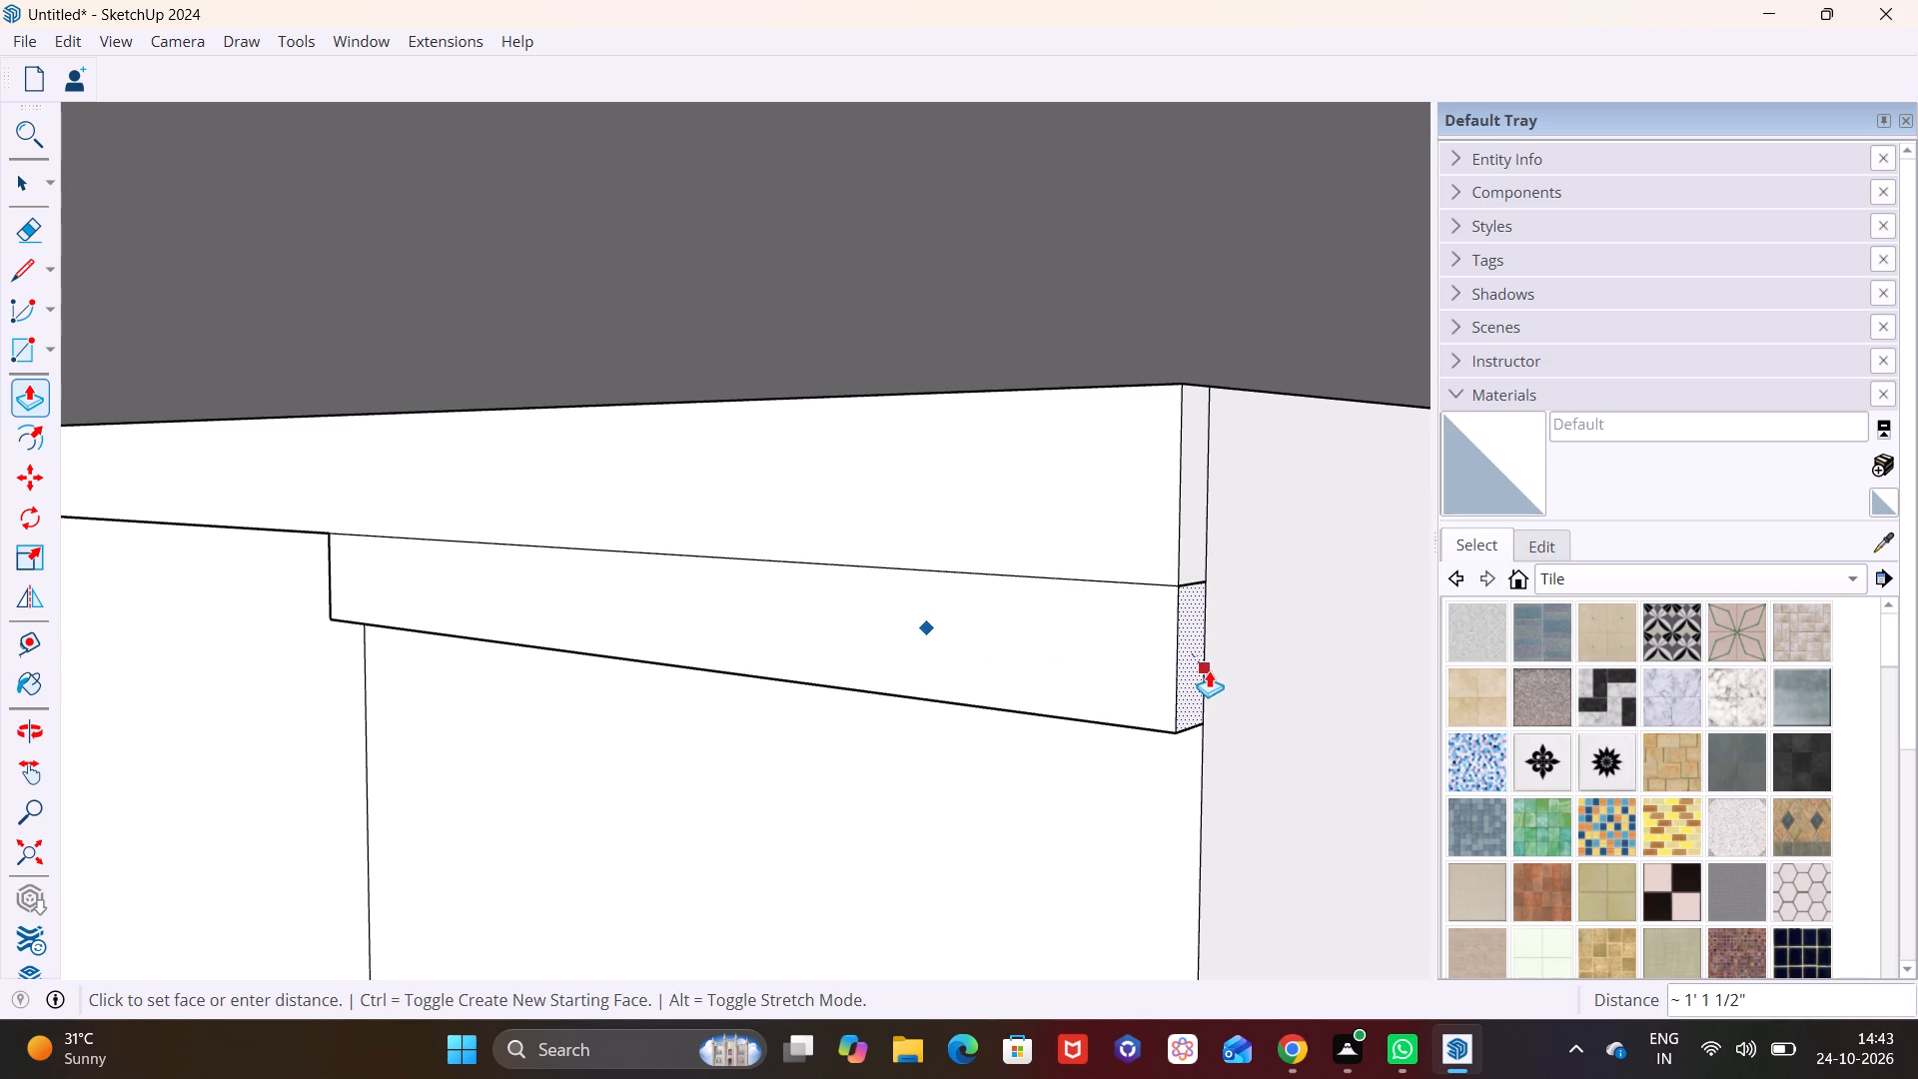
{"action": "left_click", "coordinate": [1209, 680]}
Draw a rectangle about 7" by 5' 4" across the corner panel, a thin gap below its top block.
{"action": "middle_click_drag", "start_coordinate": [811, 778], "coordinate": [1364, 625]}
{"action": "scroll", "coordinate": [845, 715], "scroll_direction": "down", "scroll_amount": 3}
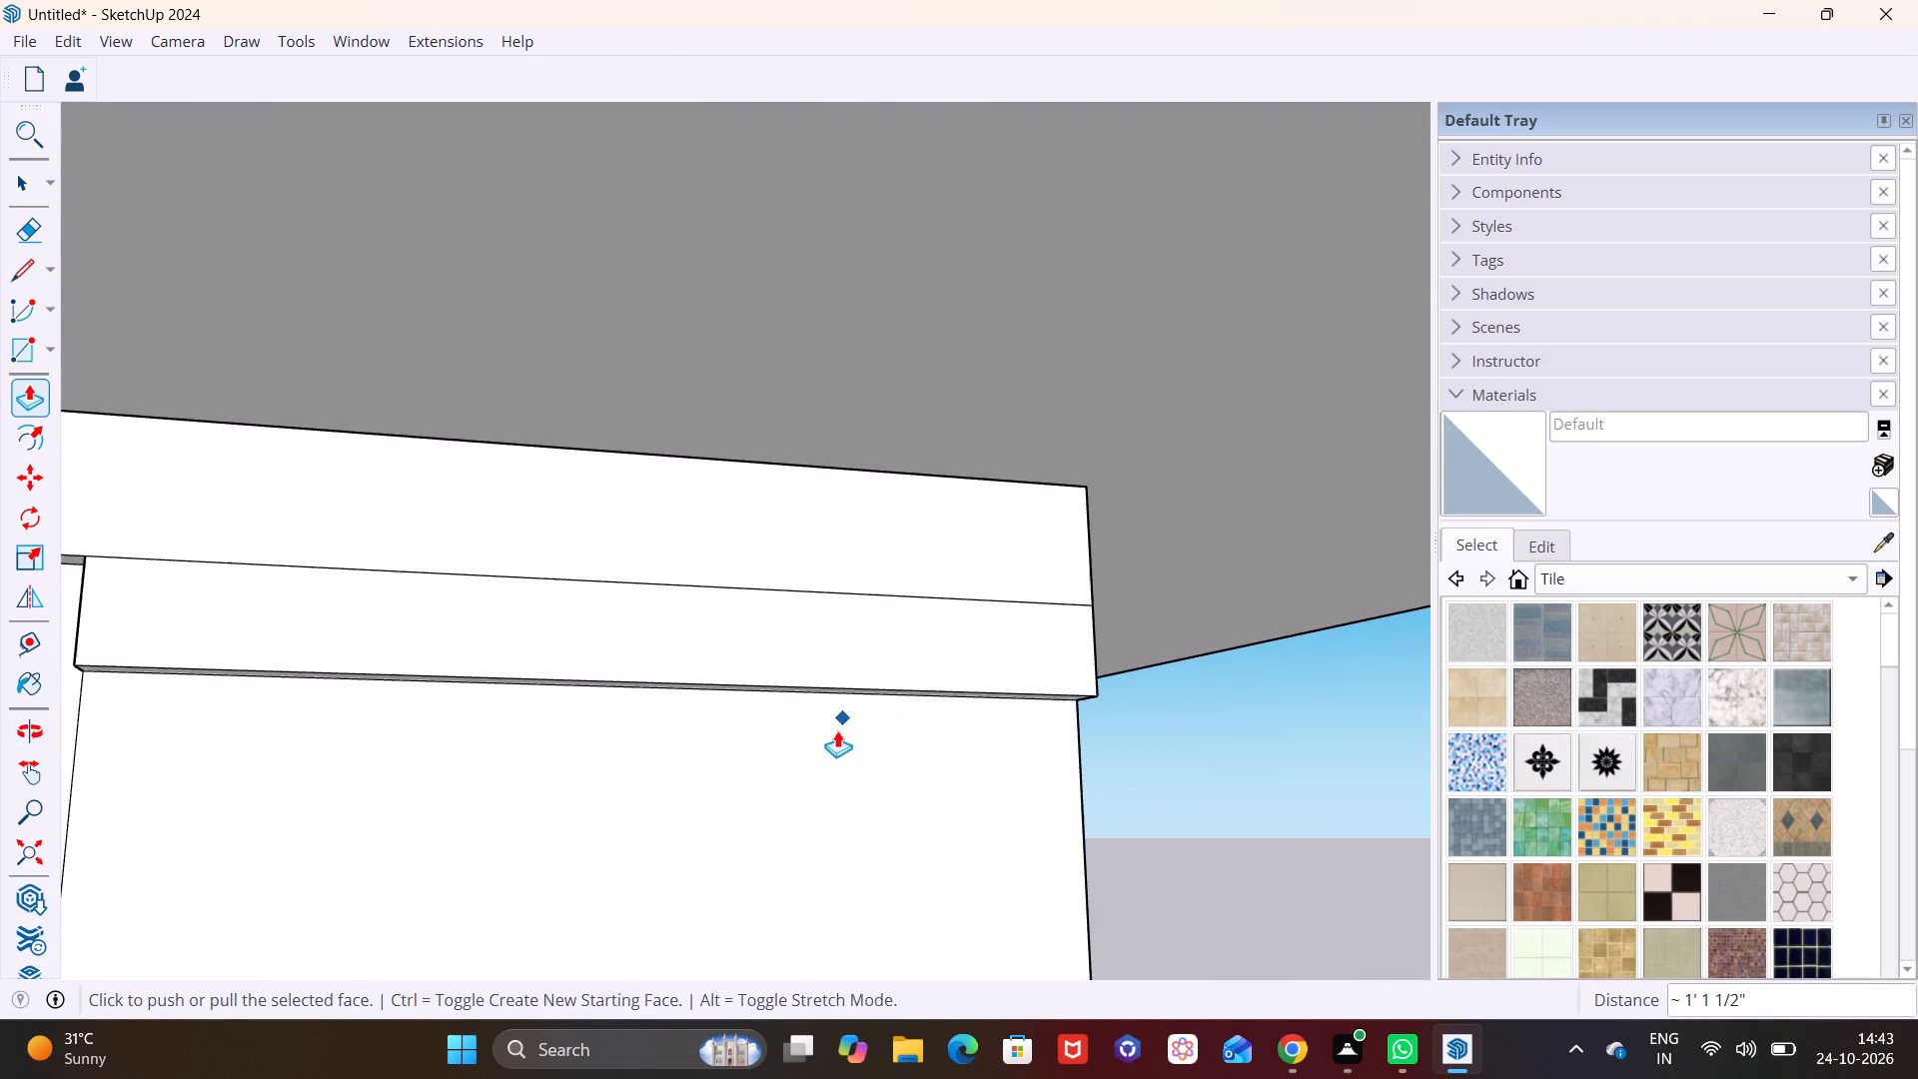
{"action": "scroll", "coordinate": [836, 730], "scroll_direction": "down", "scroll_amount": 2}
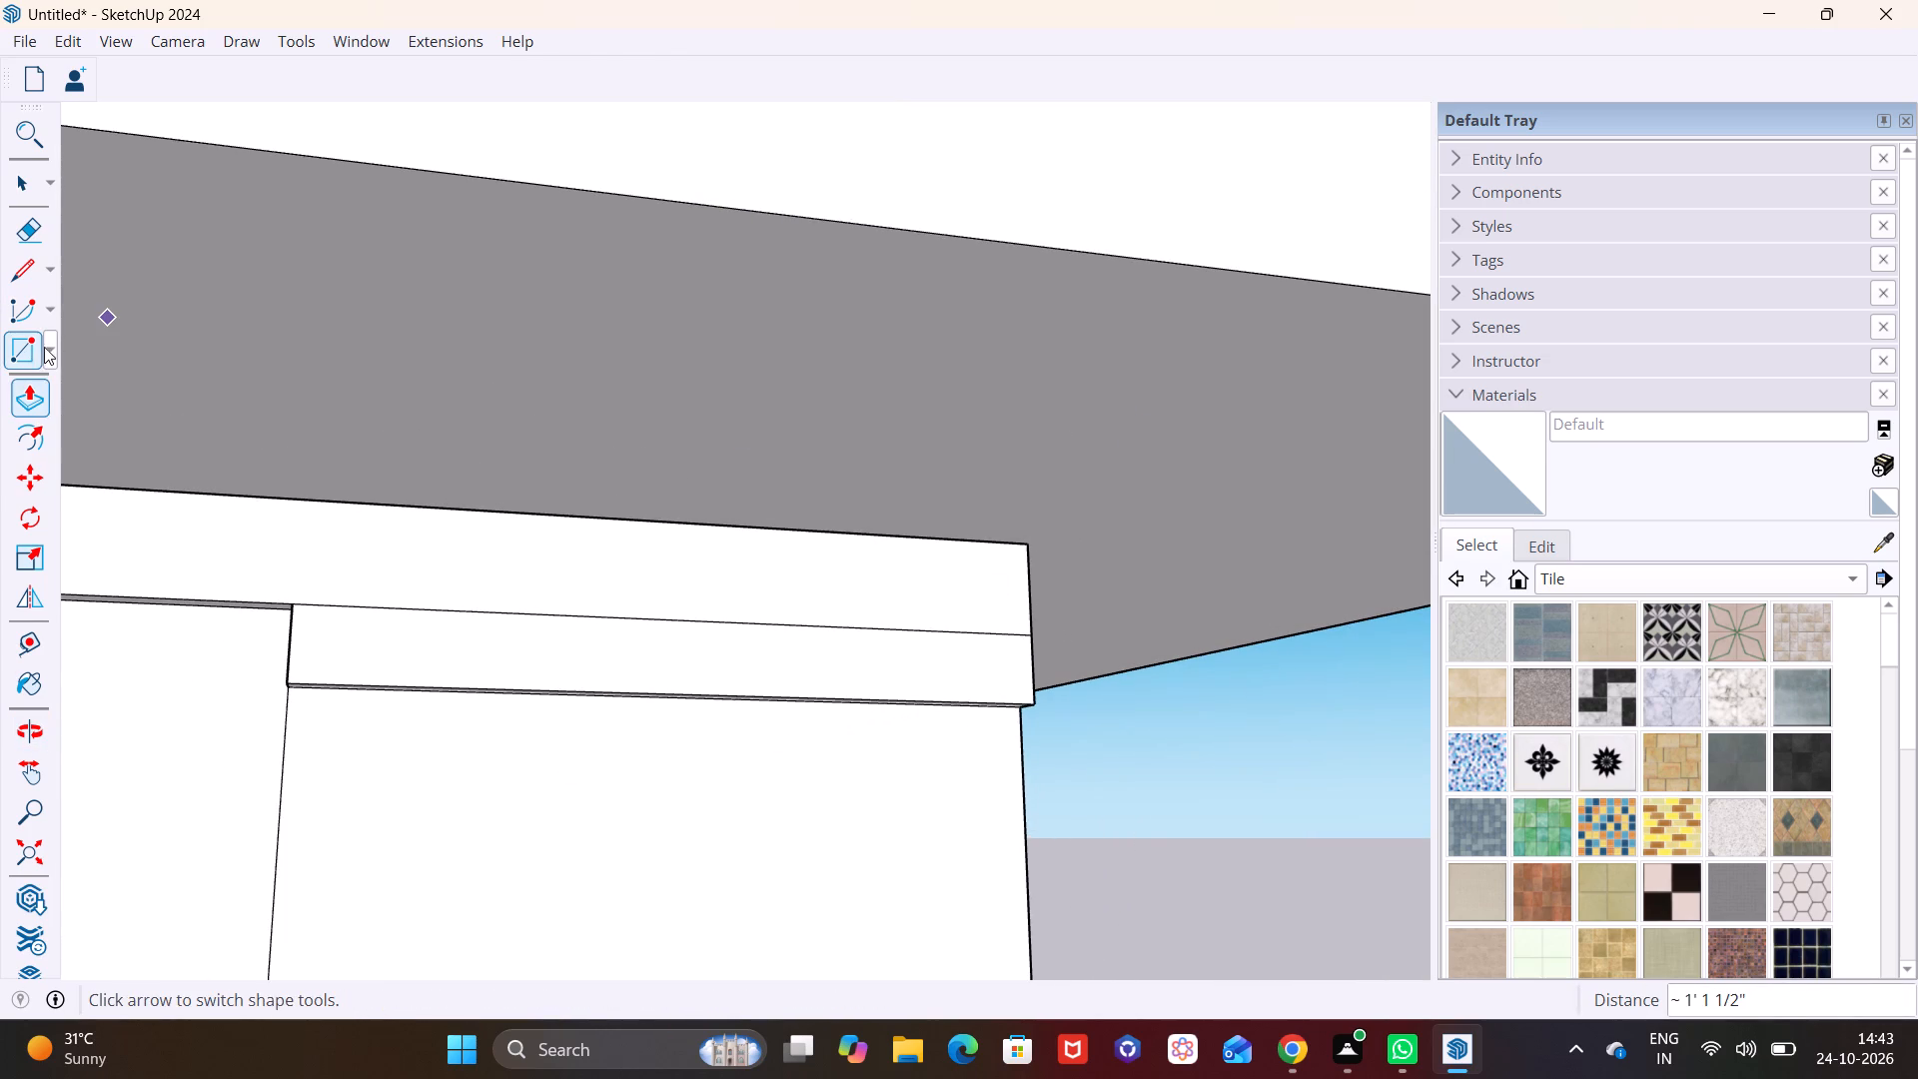
{"action": "left_click", "coordinate": [46, 346]}
{"action": "left_click", "coordinate": [64, 403]}
{"action": "left_click", "coordinate": [49, 342]}
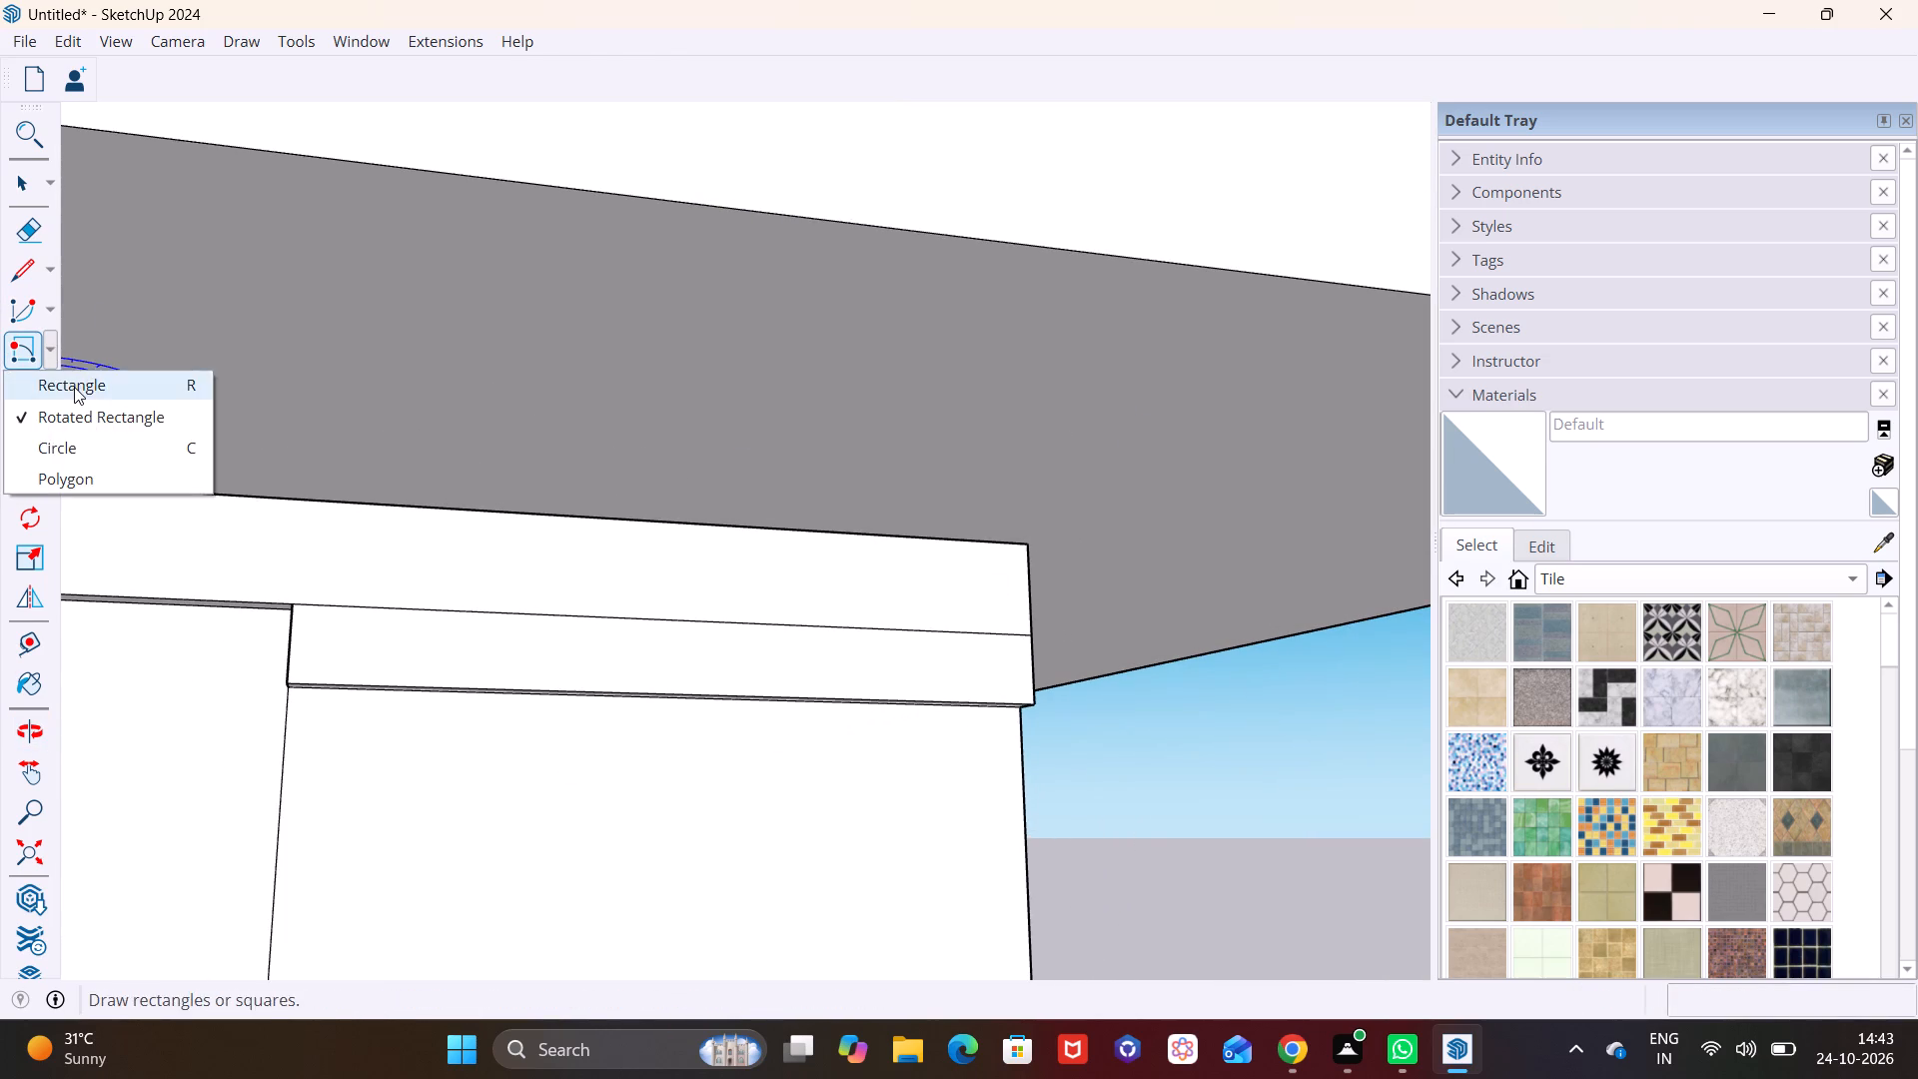
{"action": "left_click", "coordinate": [74, 387]}
{"action": "middle_click_drag", "start_coordinate": [604, 623], "coordinate": [556, 792]}
{"action": "middle_click_drag", "start_coordinate": [528, 753], "coordinate": [699, 577]}
{"action": "scroll", "coordinate": [363, 735], "scroll_direction": "up", "scroll_amount": 7}
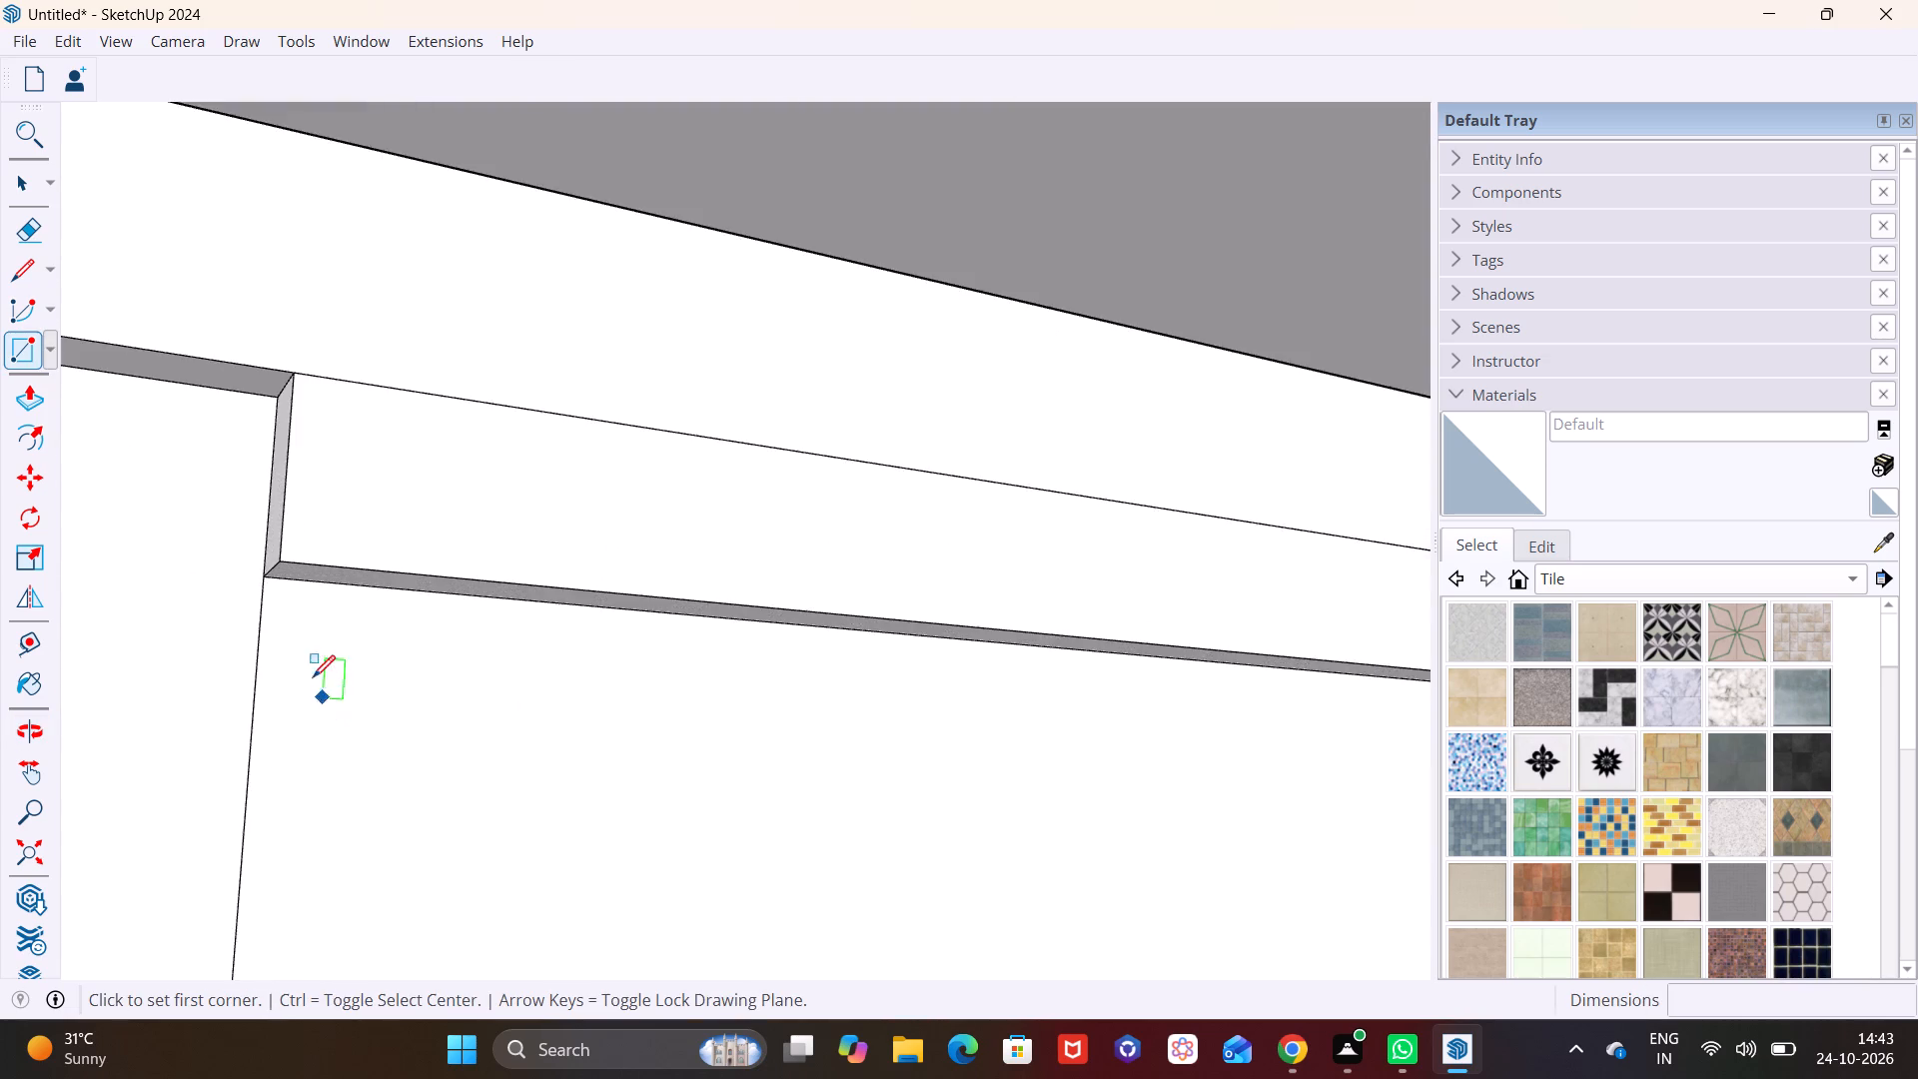
{"action": "scroll", "coordinate": [313, 677], "scroll_direction": "up", "scroll_amount": 4}
{"action": "middle_click_drag", "start_coordinate": [304, 630], "coordinate": [412, 811]}
{"action": "scroll", "coordinate": [288, 688], "scroll_direction": "up", "scroll_amount": 6}
{"action": "middle_click_drag", "start_coordinate": [274, 610], "coordinate": [291, 531]}
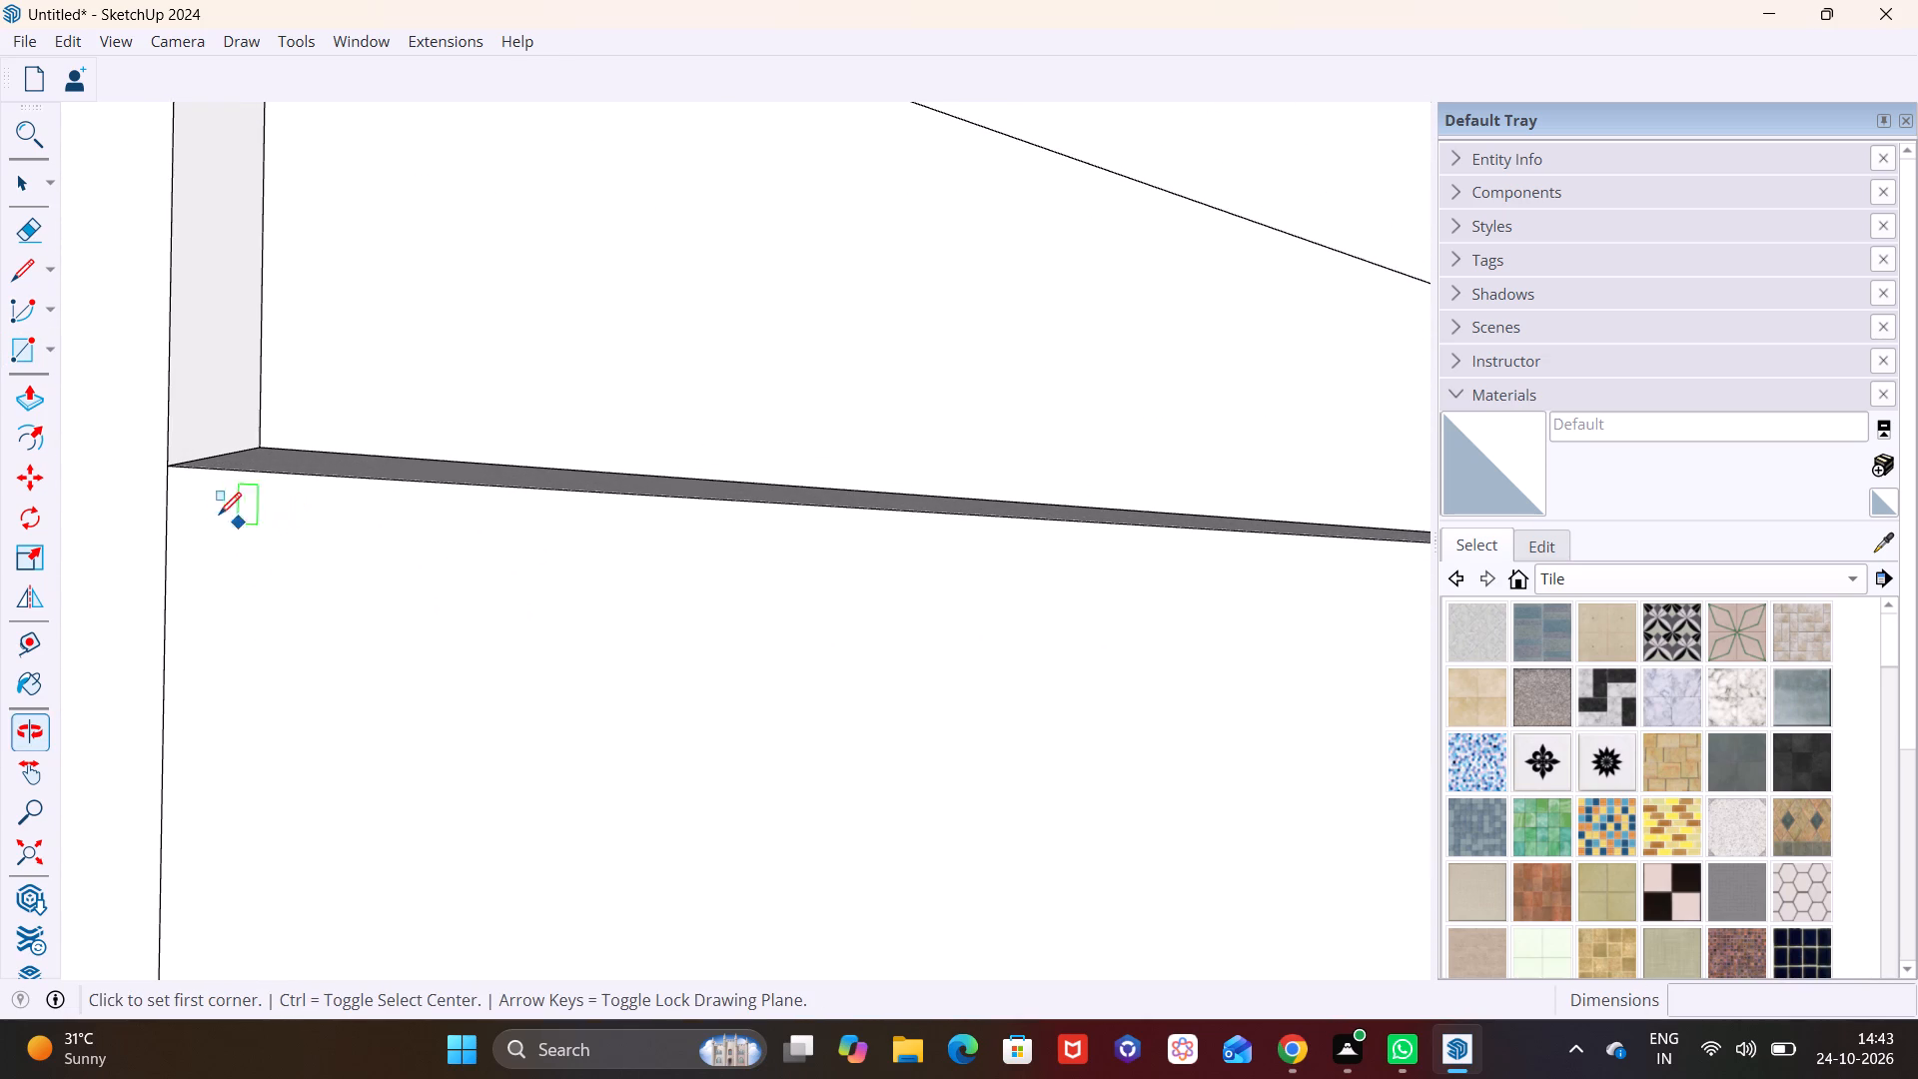
{"action": "left_click", "coordinate": [169, 491]}
{"action": "scroll", "coordinate": [549, 700], "scroll_direction": "down", "scroll_amount": 3}
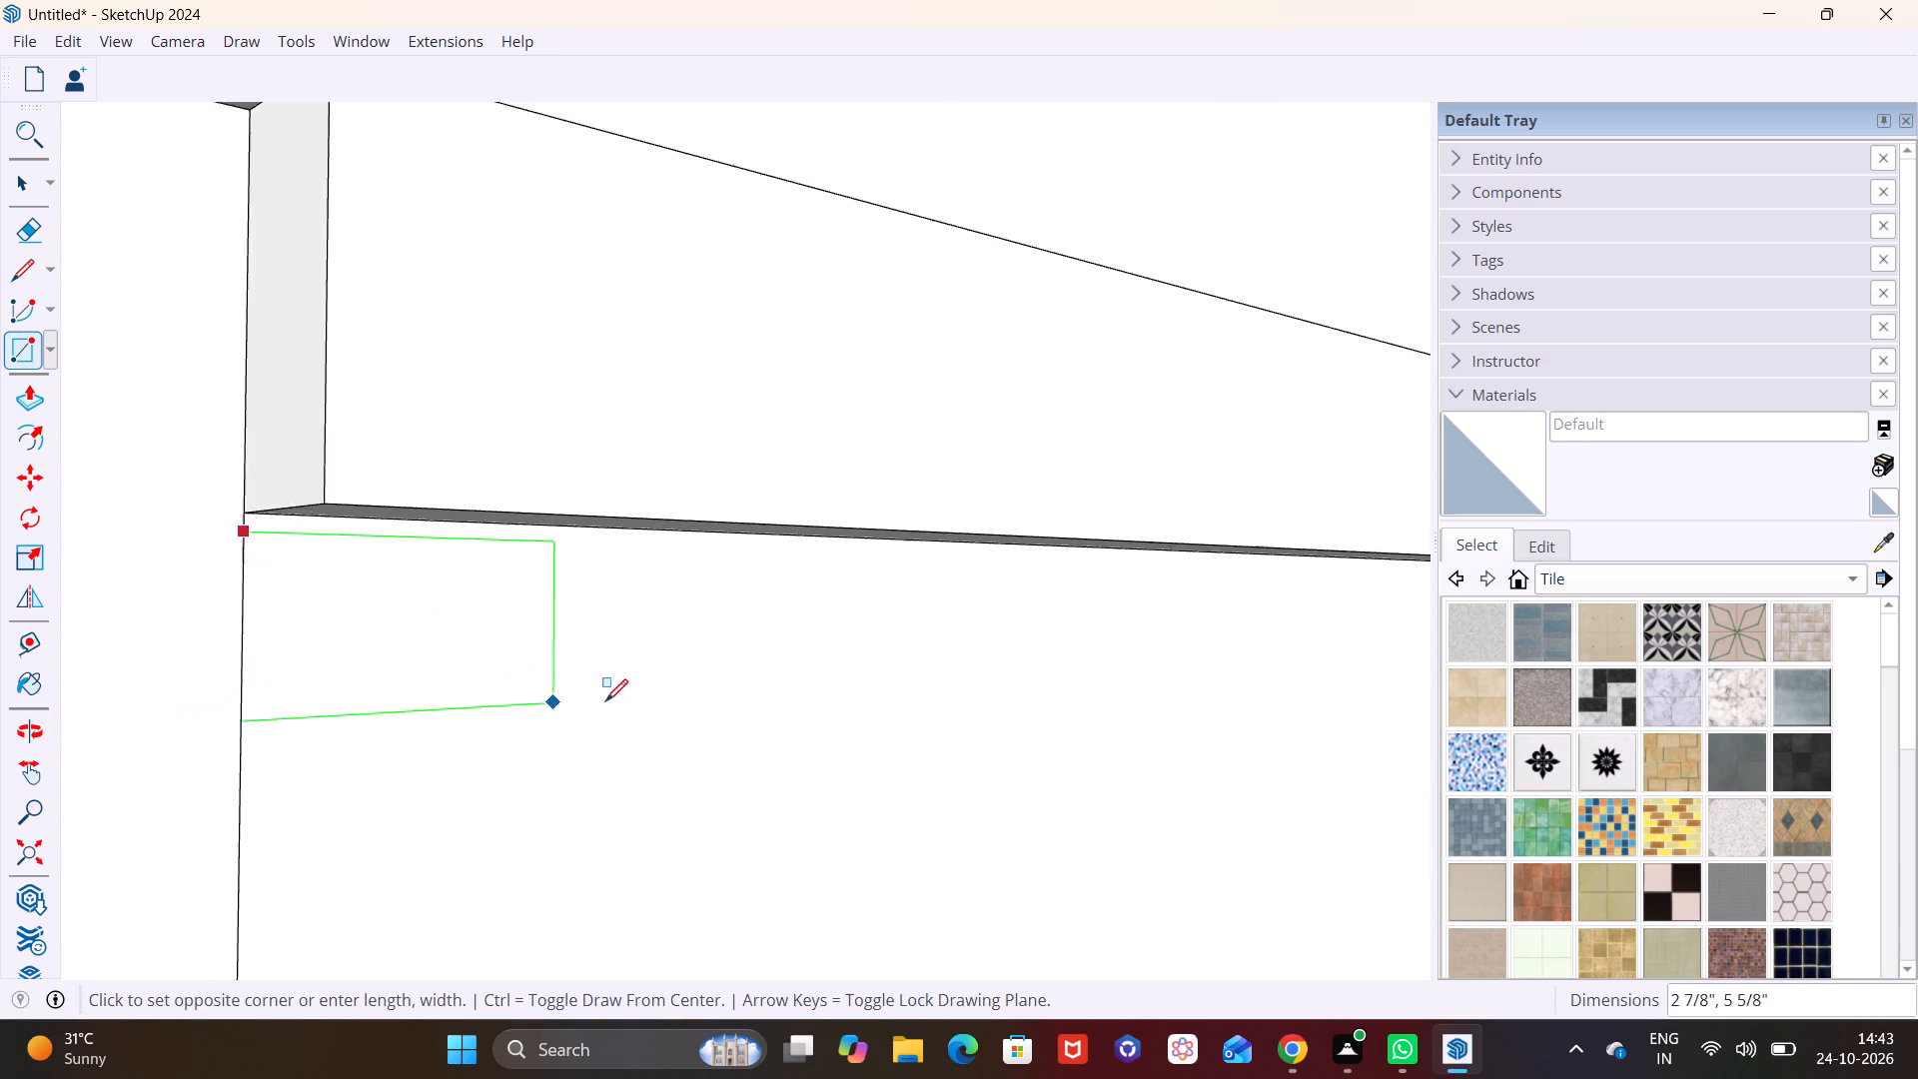
{"action": "scroll", "coordinate": [605, 701], "scroll_direction": "down", "scroll_amount": 11}
{"action": "middle_click_drag", "start_coordinate": [975, 754], "coordinate": [506, 808]}
{"action": "middle_click_drag", "start_coordinate": [931, 815], "coordinate": [689, 872]}
{"action": "scroll", "coordinate": [816, 770], "scroll_direction": "down", "scroll_amount": 5}
{"action": "middle_click_drag", "start_coordinate": [826, 770], "coordinate": [888, 532], "text": "shift"}
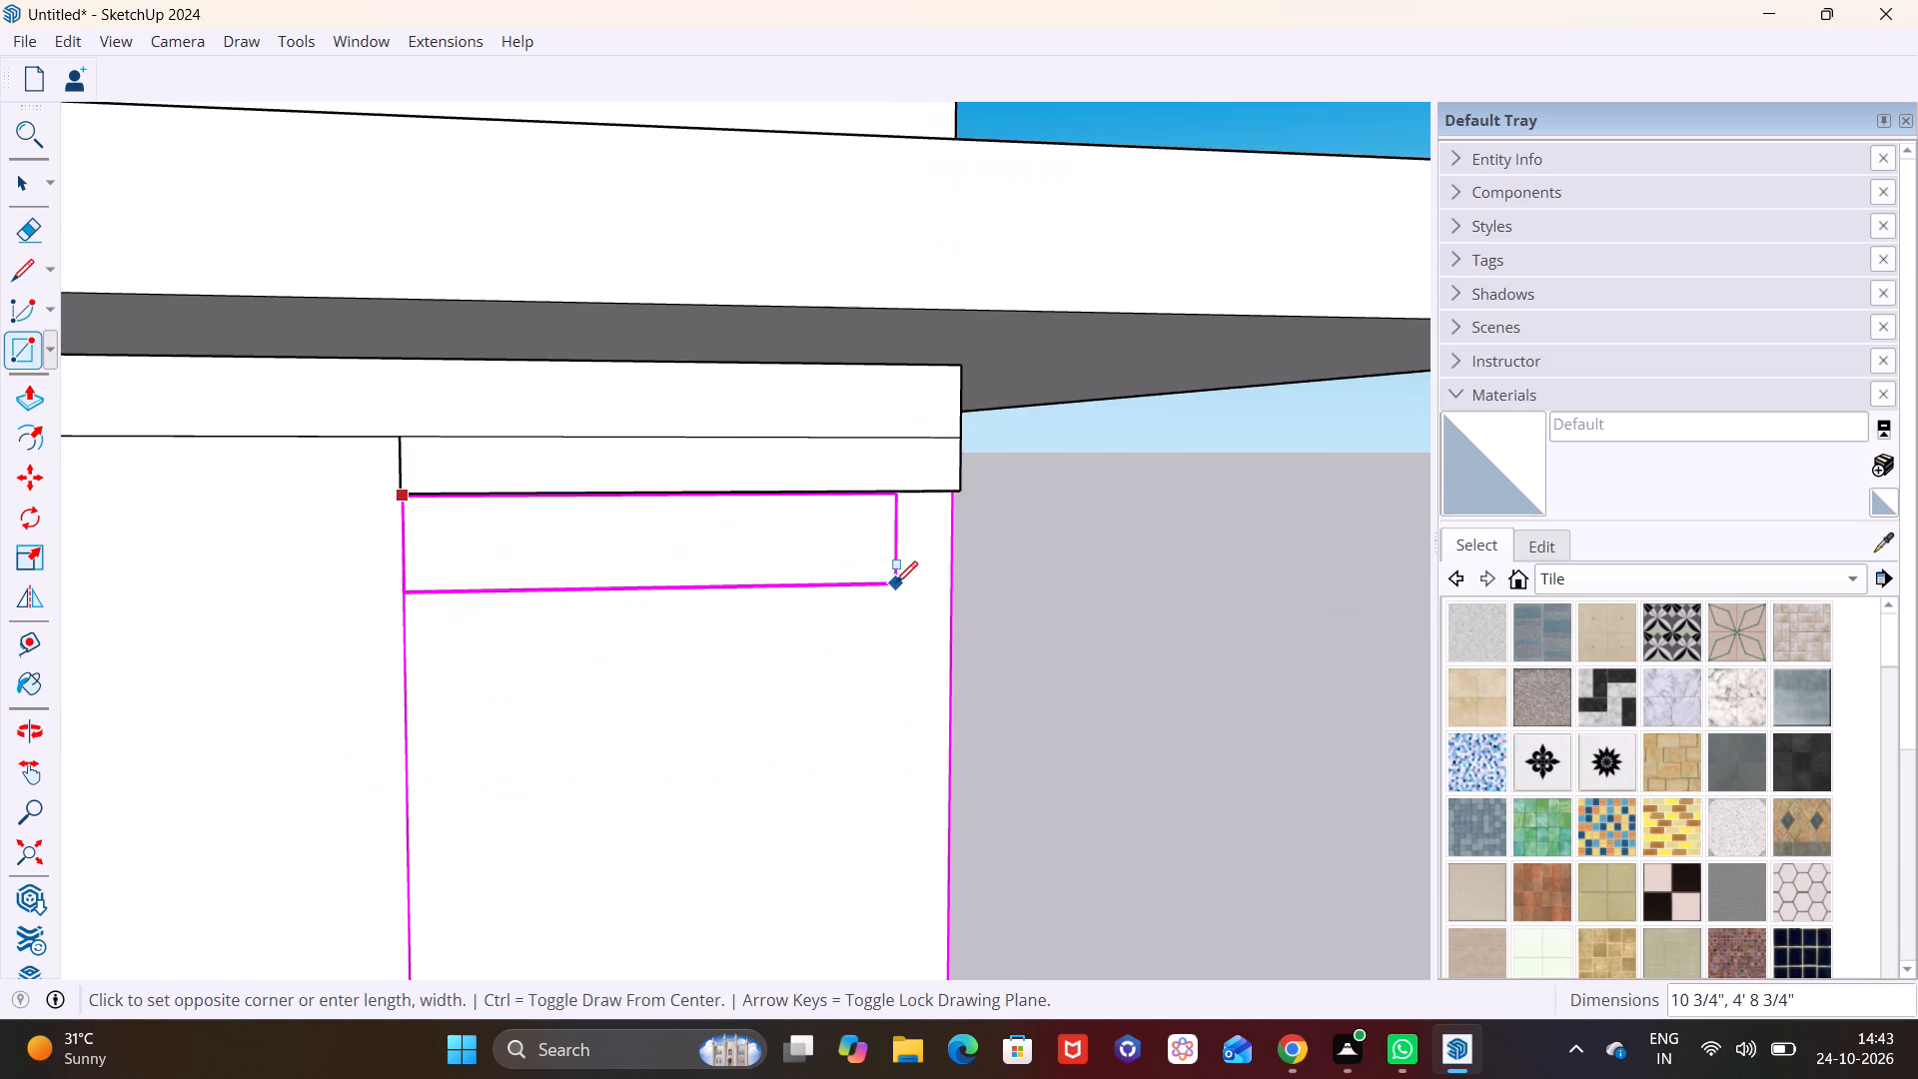
{"action": "middle_click_drag", "start_coordinate": [893, 584], "coordinate": [754, 557]}
{"action": "middle_click_drag", "start_coordinate": [772, 562], "coordinate": [969, 617], "text": "shift"}
{"action": "middle_click_drag", "start_coordinate": [987, 627], "coordinate": [711, 657]}
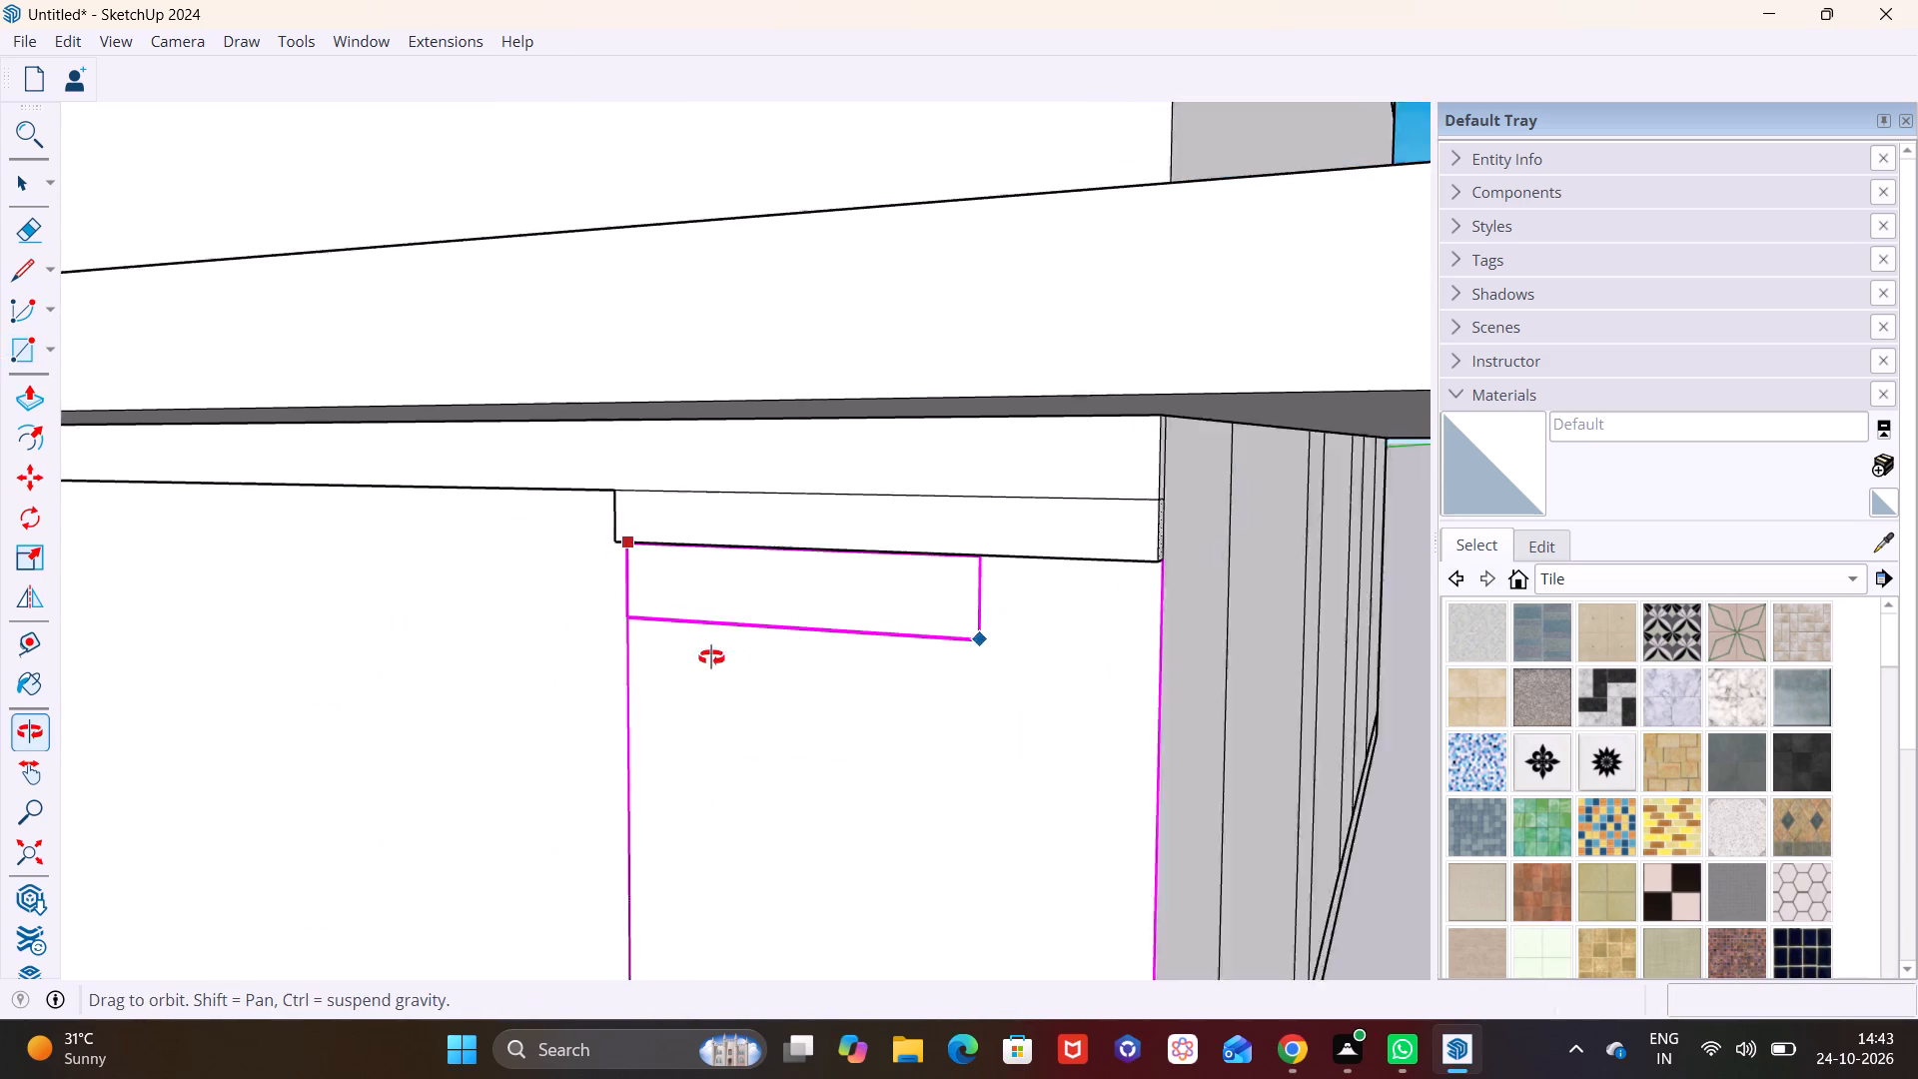
{"action": "middle_click_drag", "start_coordinate": [711, 657], "coordinate": [678, 668]}
{"action": "middle_click_drag", "start_coordinate": [1136, 643], "coordinate": [1205, 515]}
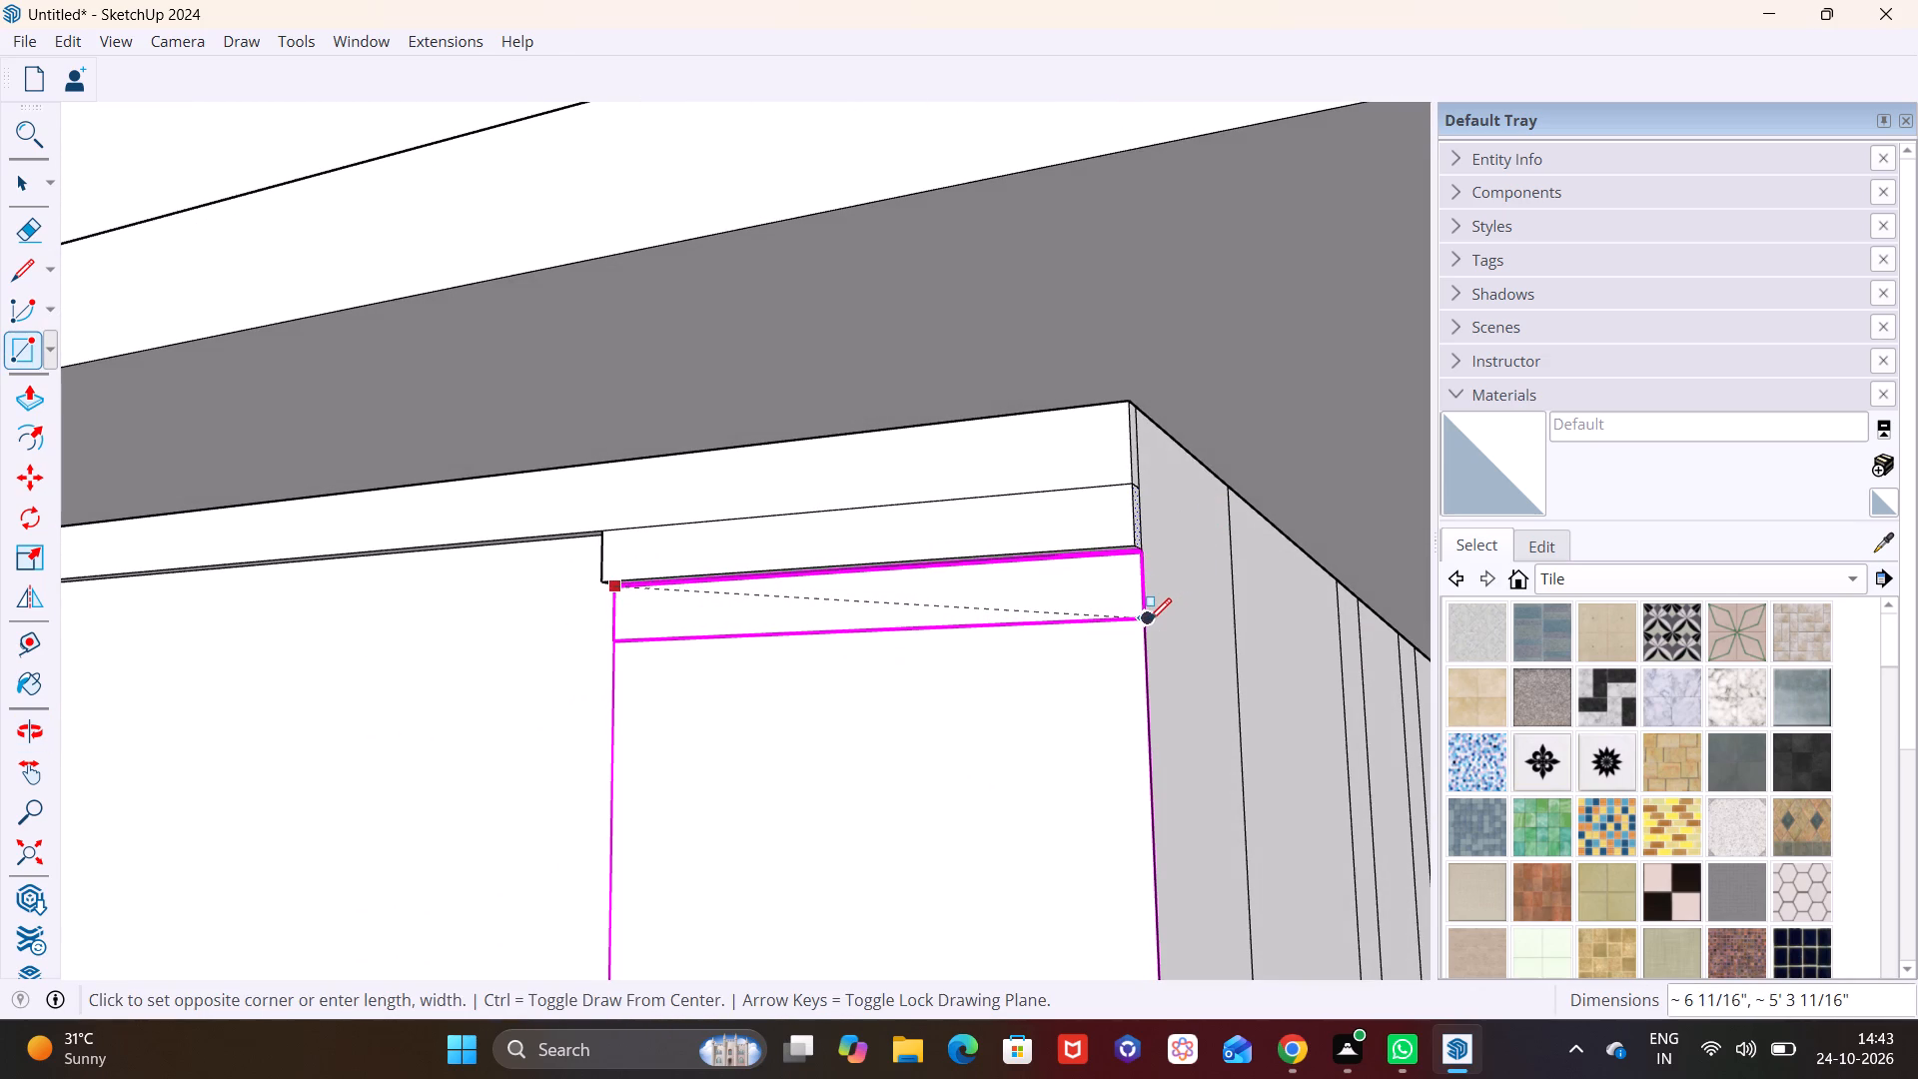
{"action": "left_click", "coordinate": [1149, 623]}
{"action": "key", "text": "space"}
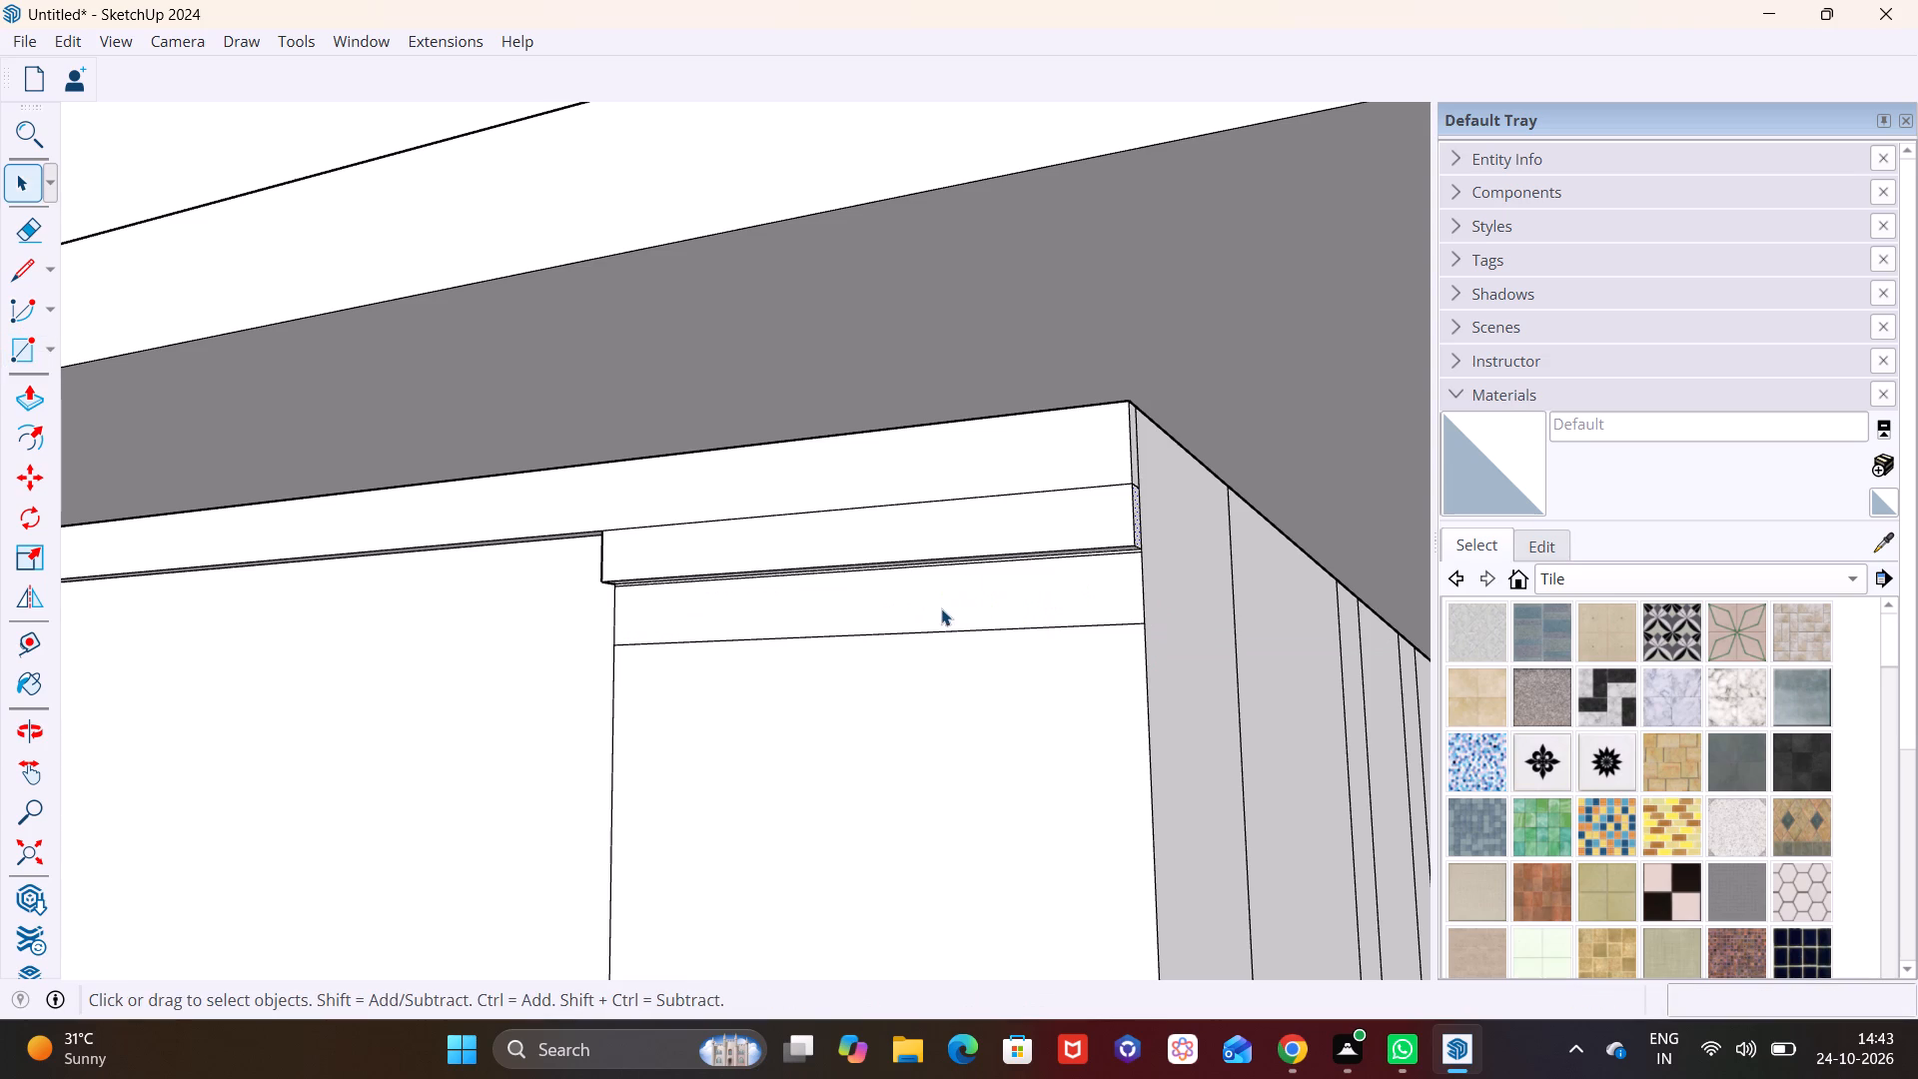
Push/Pull the new rectangle out 2 5/8", flush with the face of the block above it.
{"action": "double_click", "coordinate": [941, 608]}
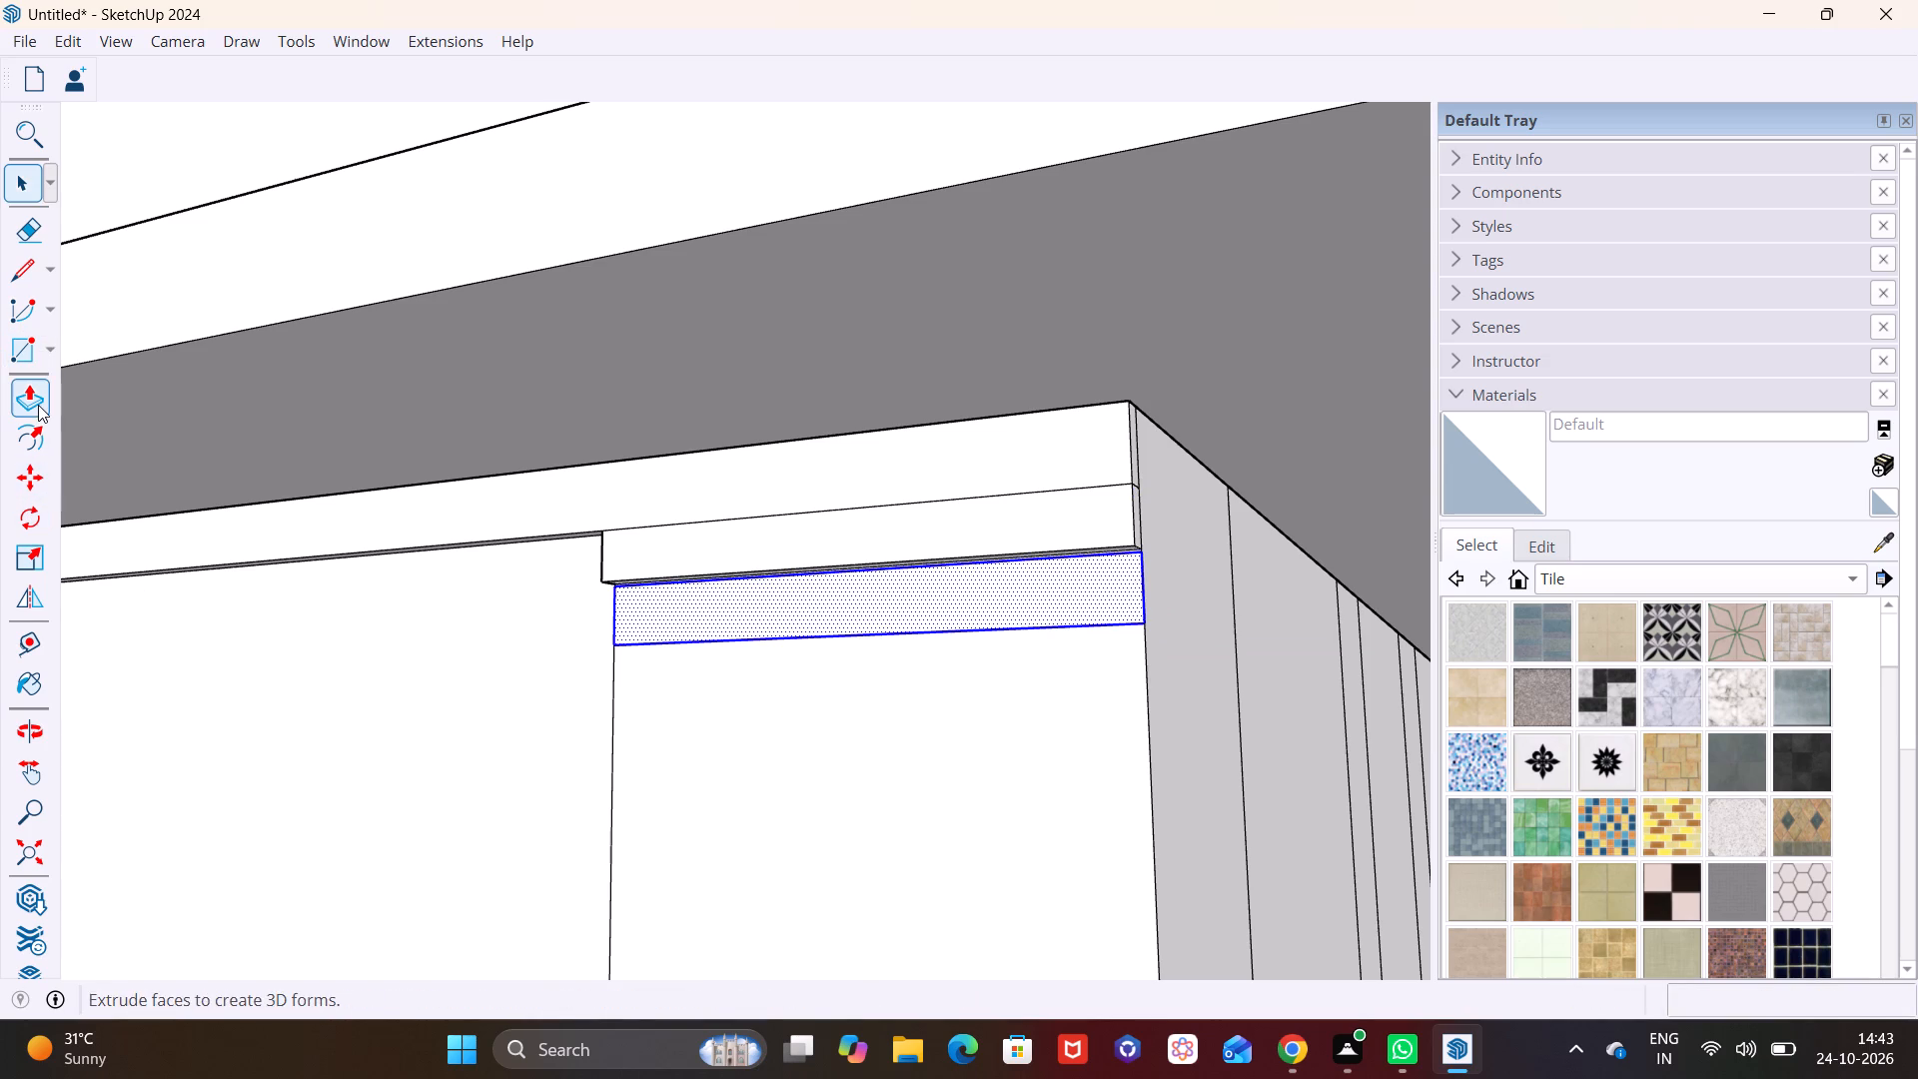
{"action": "left_click", "coordinate": [38, 405]}
{"action": "left_click", "coordinate": [763, 606]}
{"action": "left_click", "coordinate": [811, 588]}
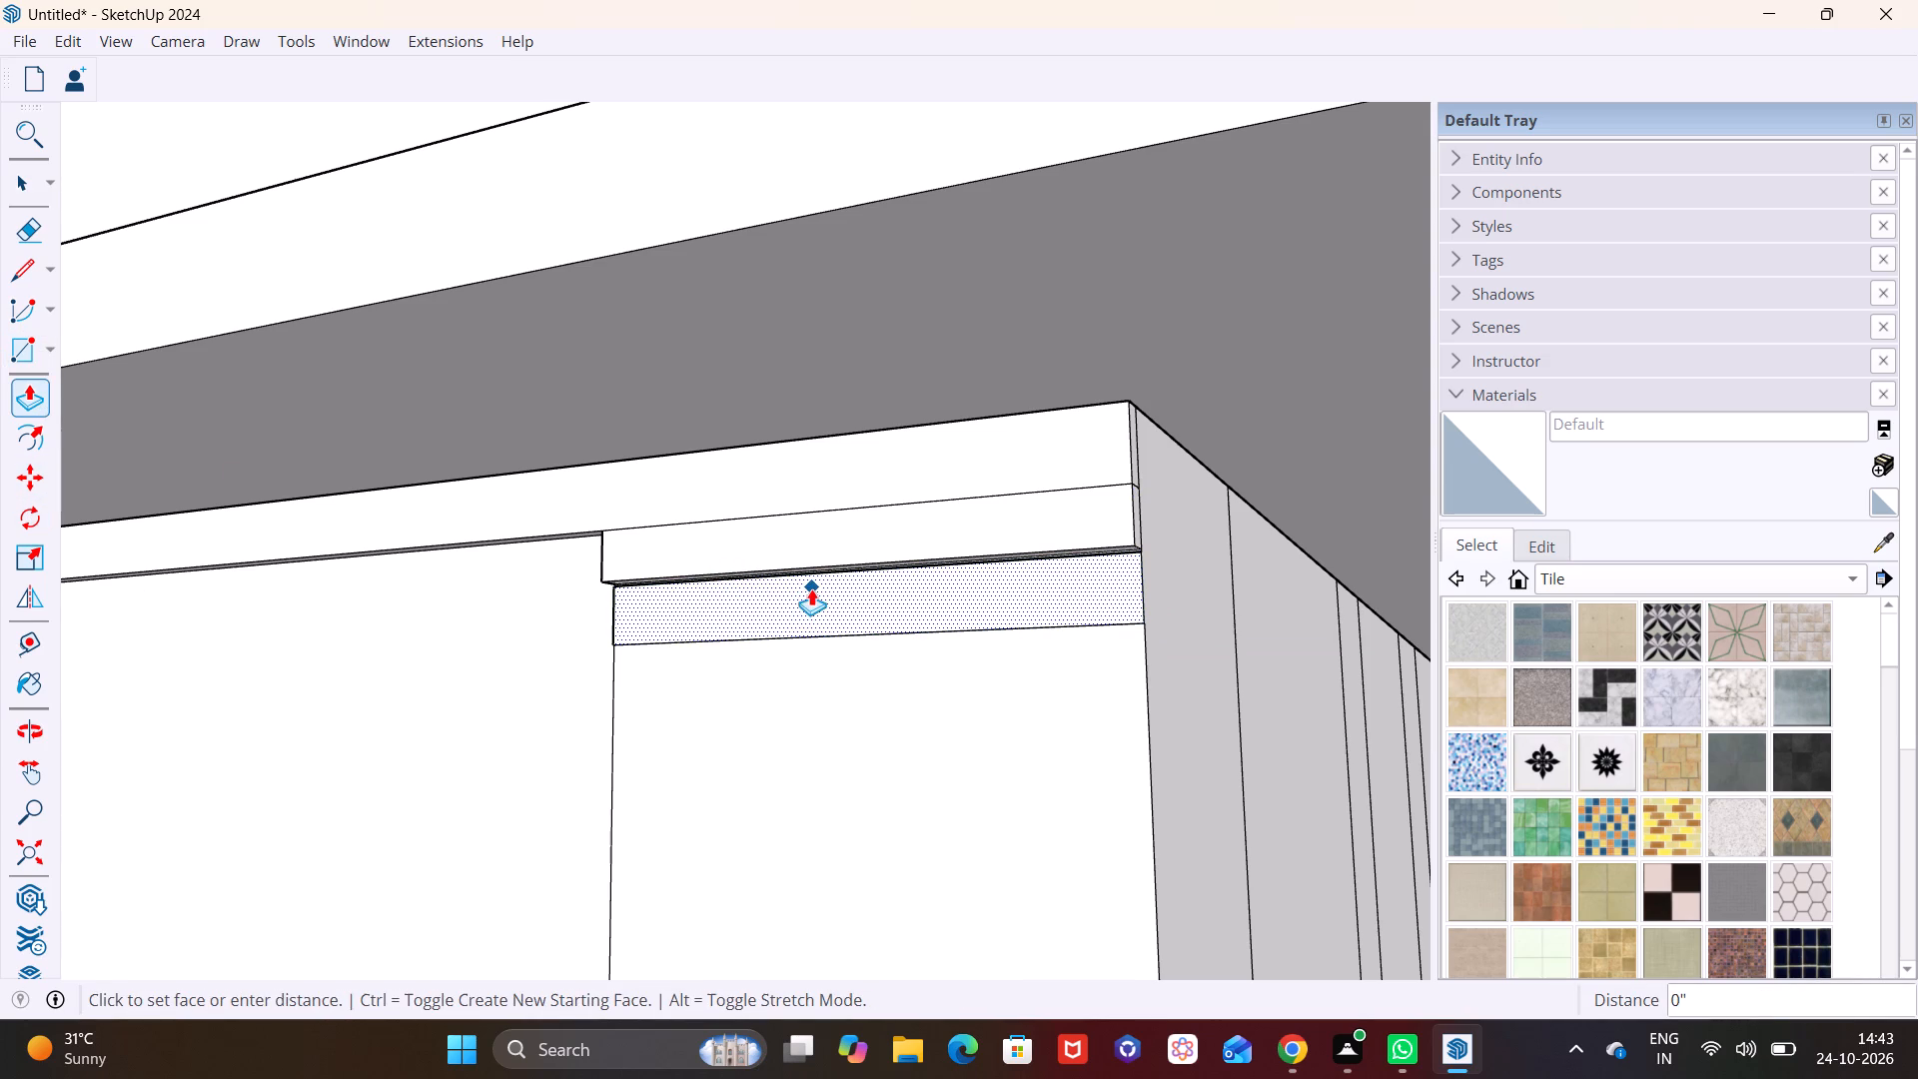
{"action": "left_click", "coordinate": [985, 513]}
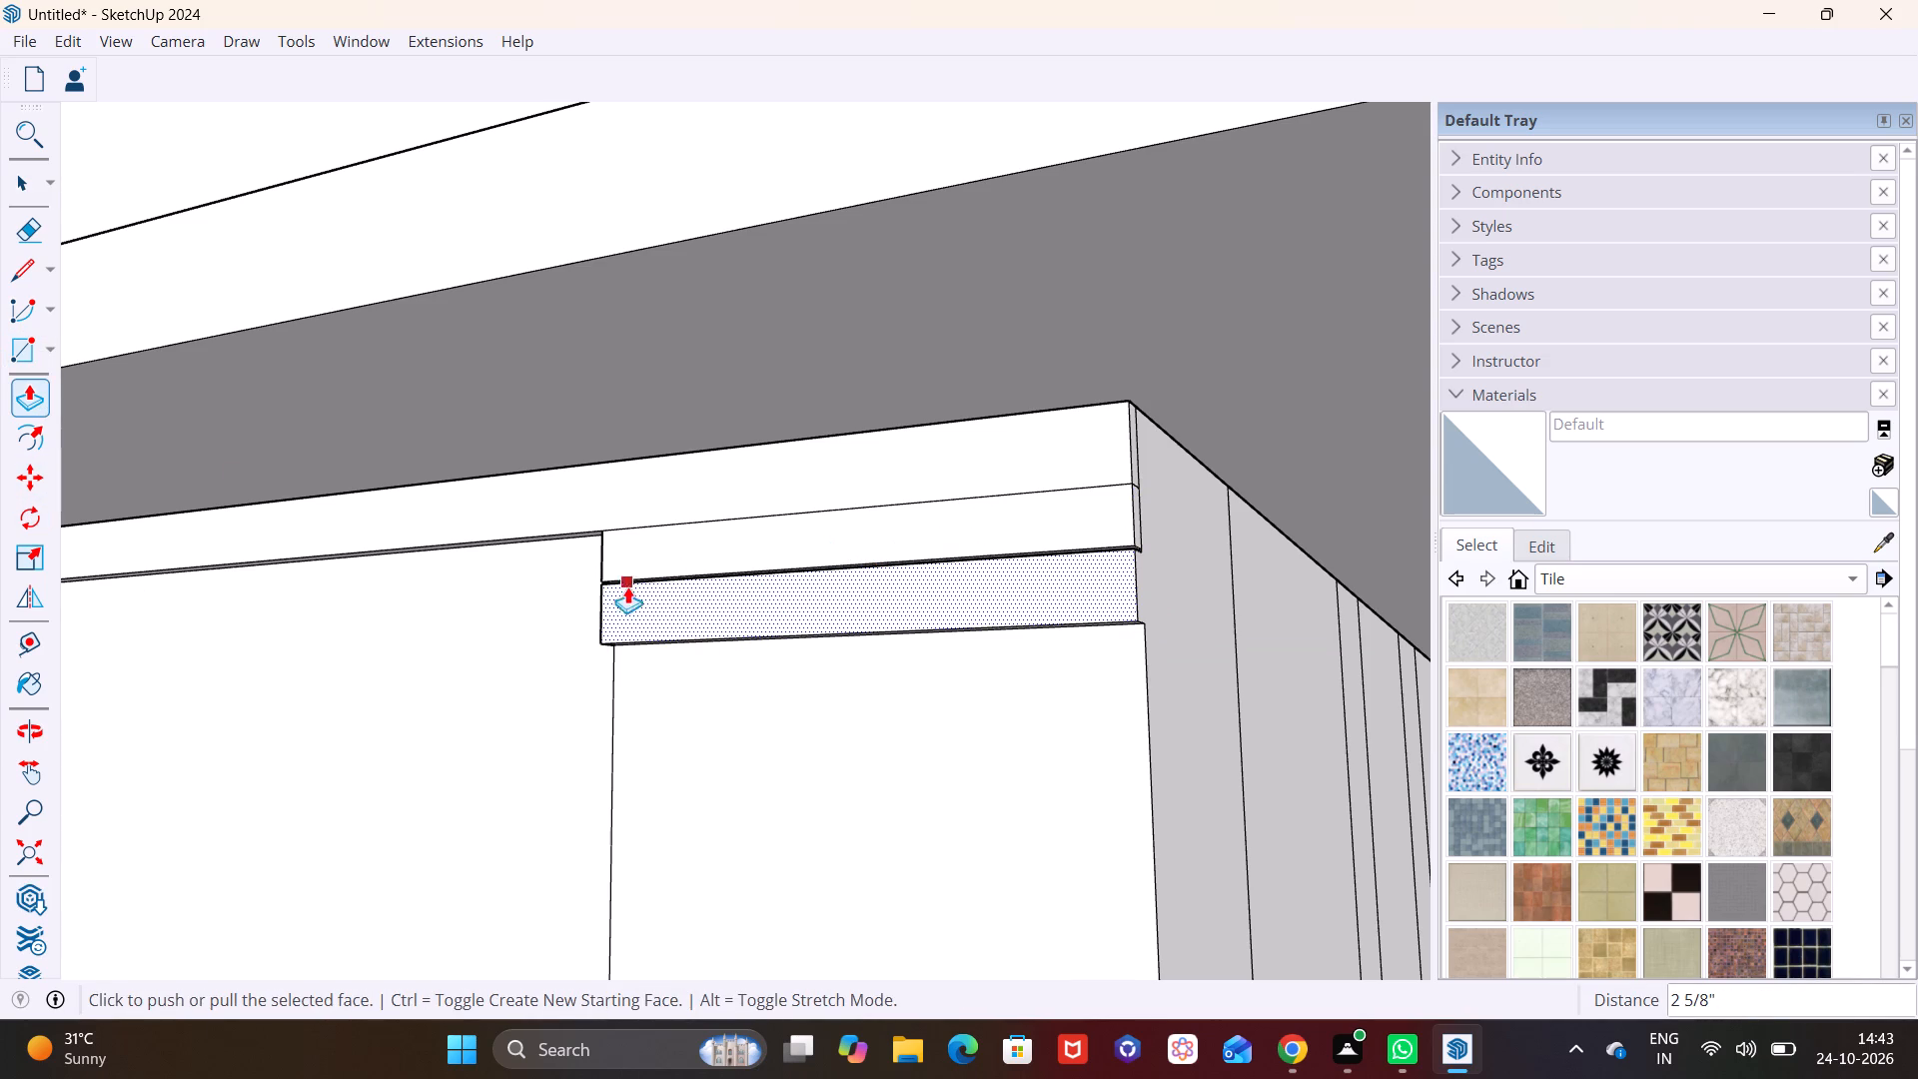
Draw a vertical line about 7" long at the wall corner to separate the new block's end face from the side wall.
{"action": "middle_click_drag", "start_coordinate": [1047, 611], "coordinate": [513, 643]}
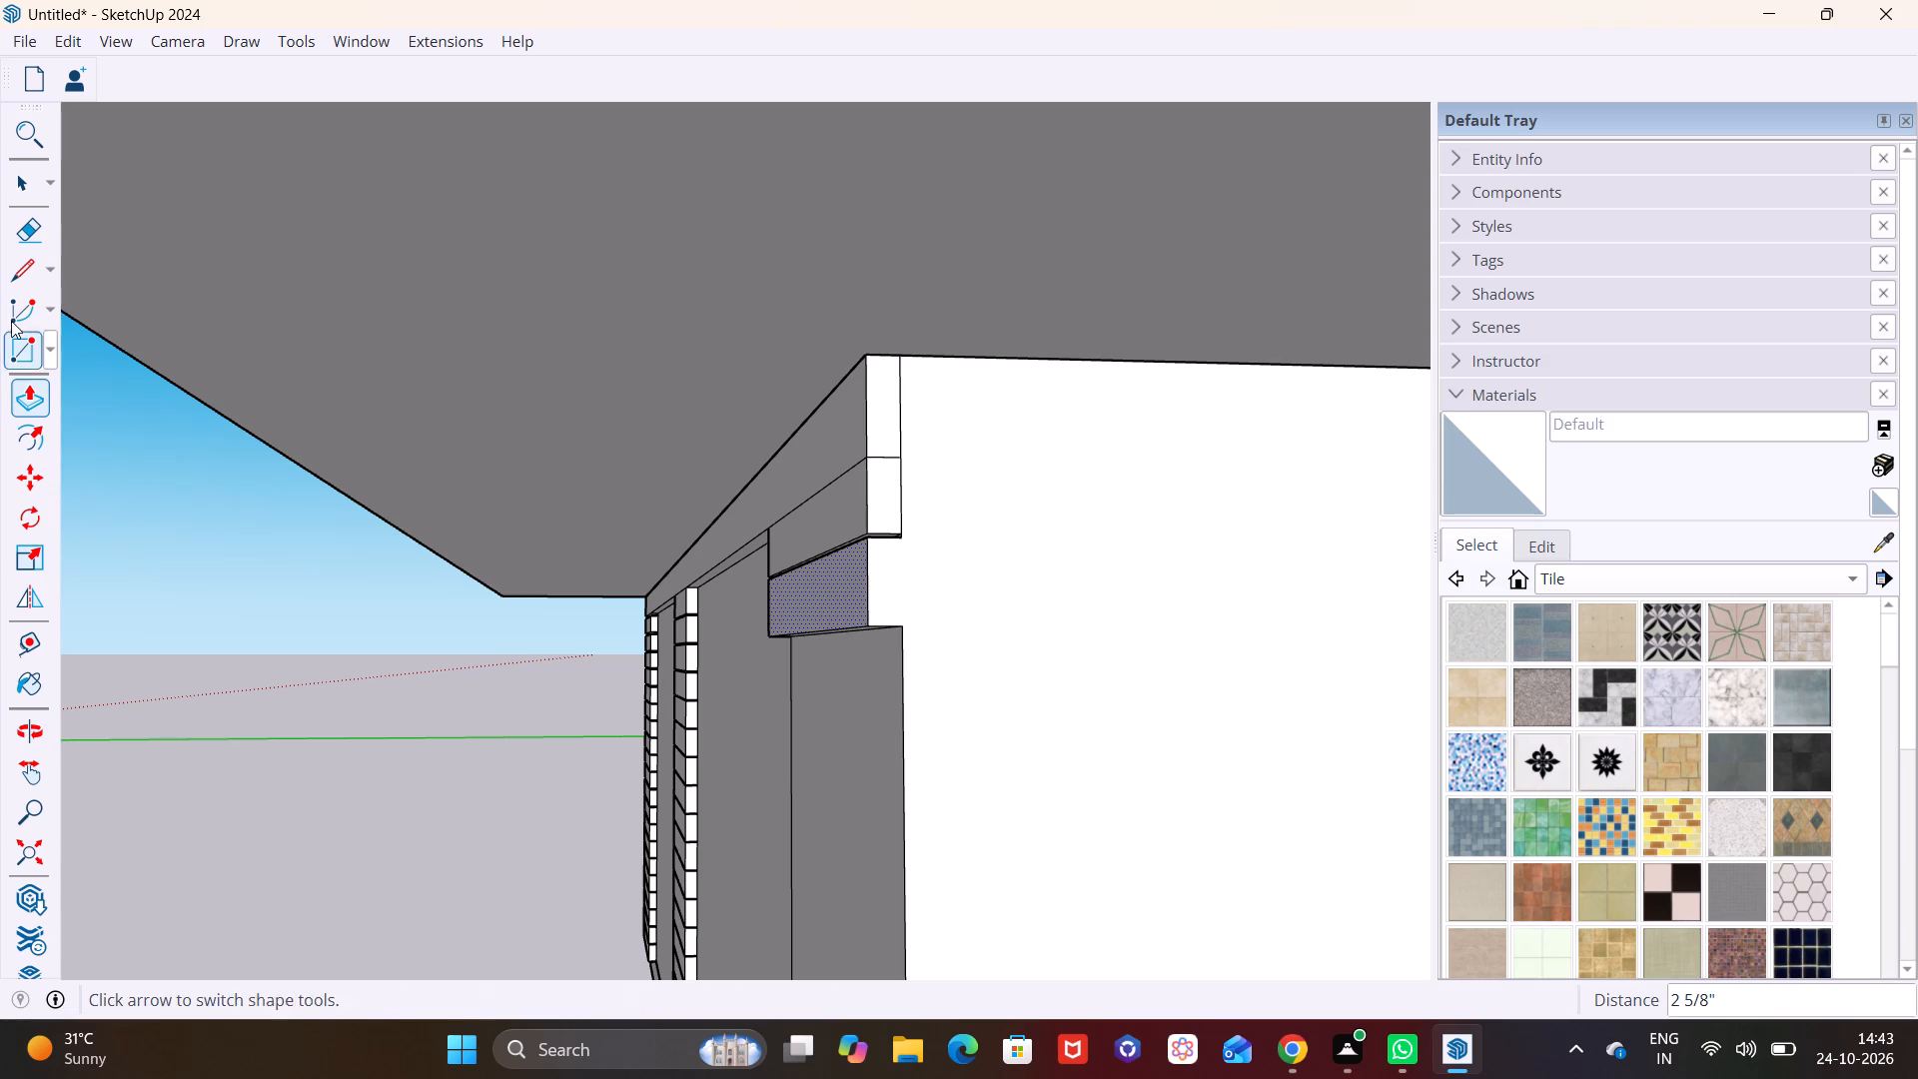
{"action": "left_click", "coordinate": [0, 279]}
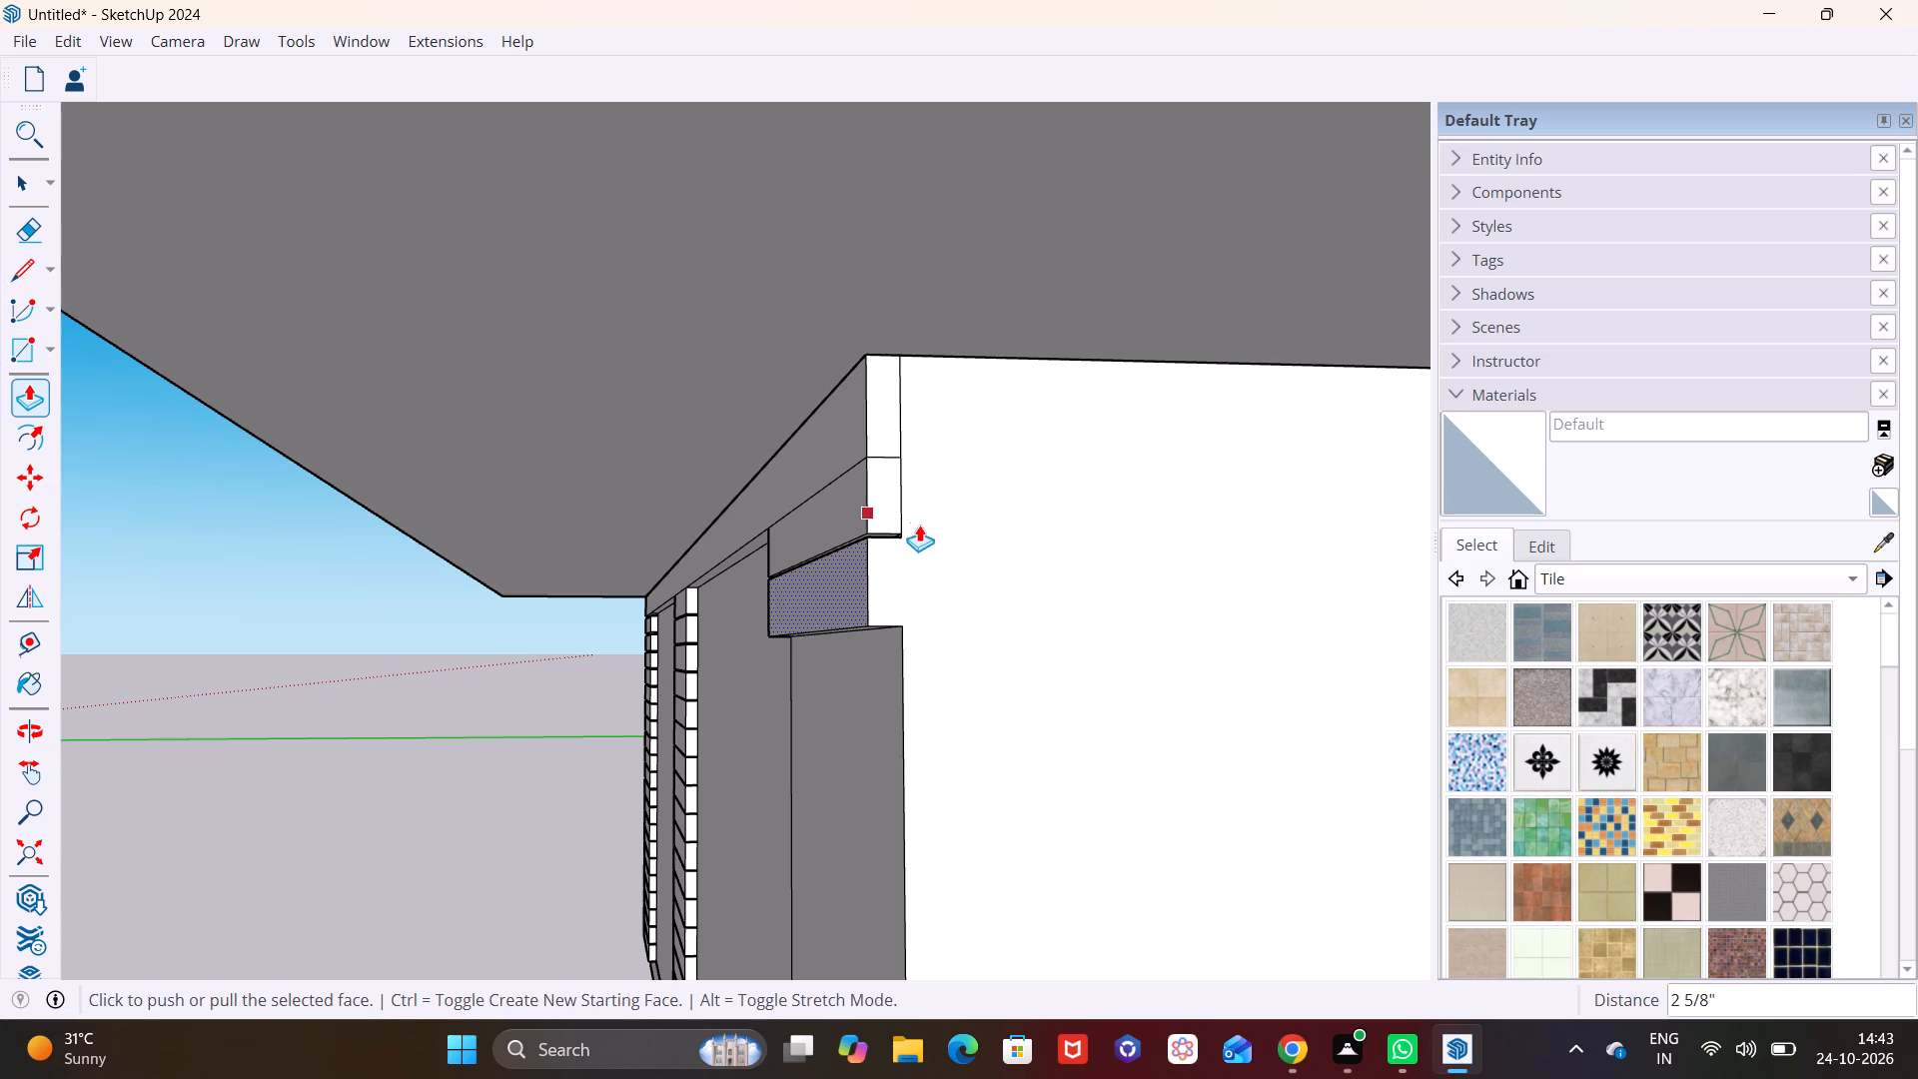
{"action": "left_click", "coordinate": [27, 270]}
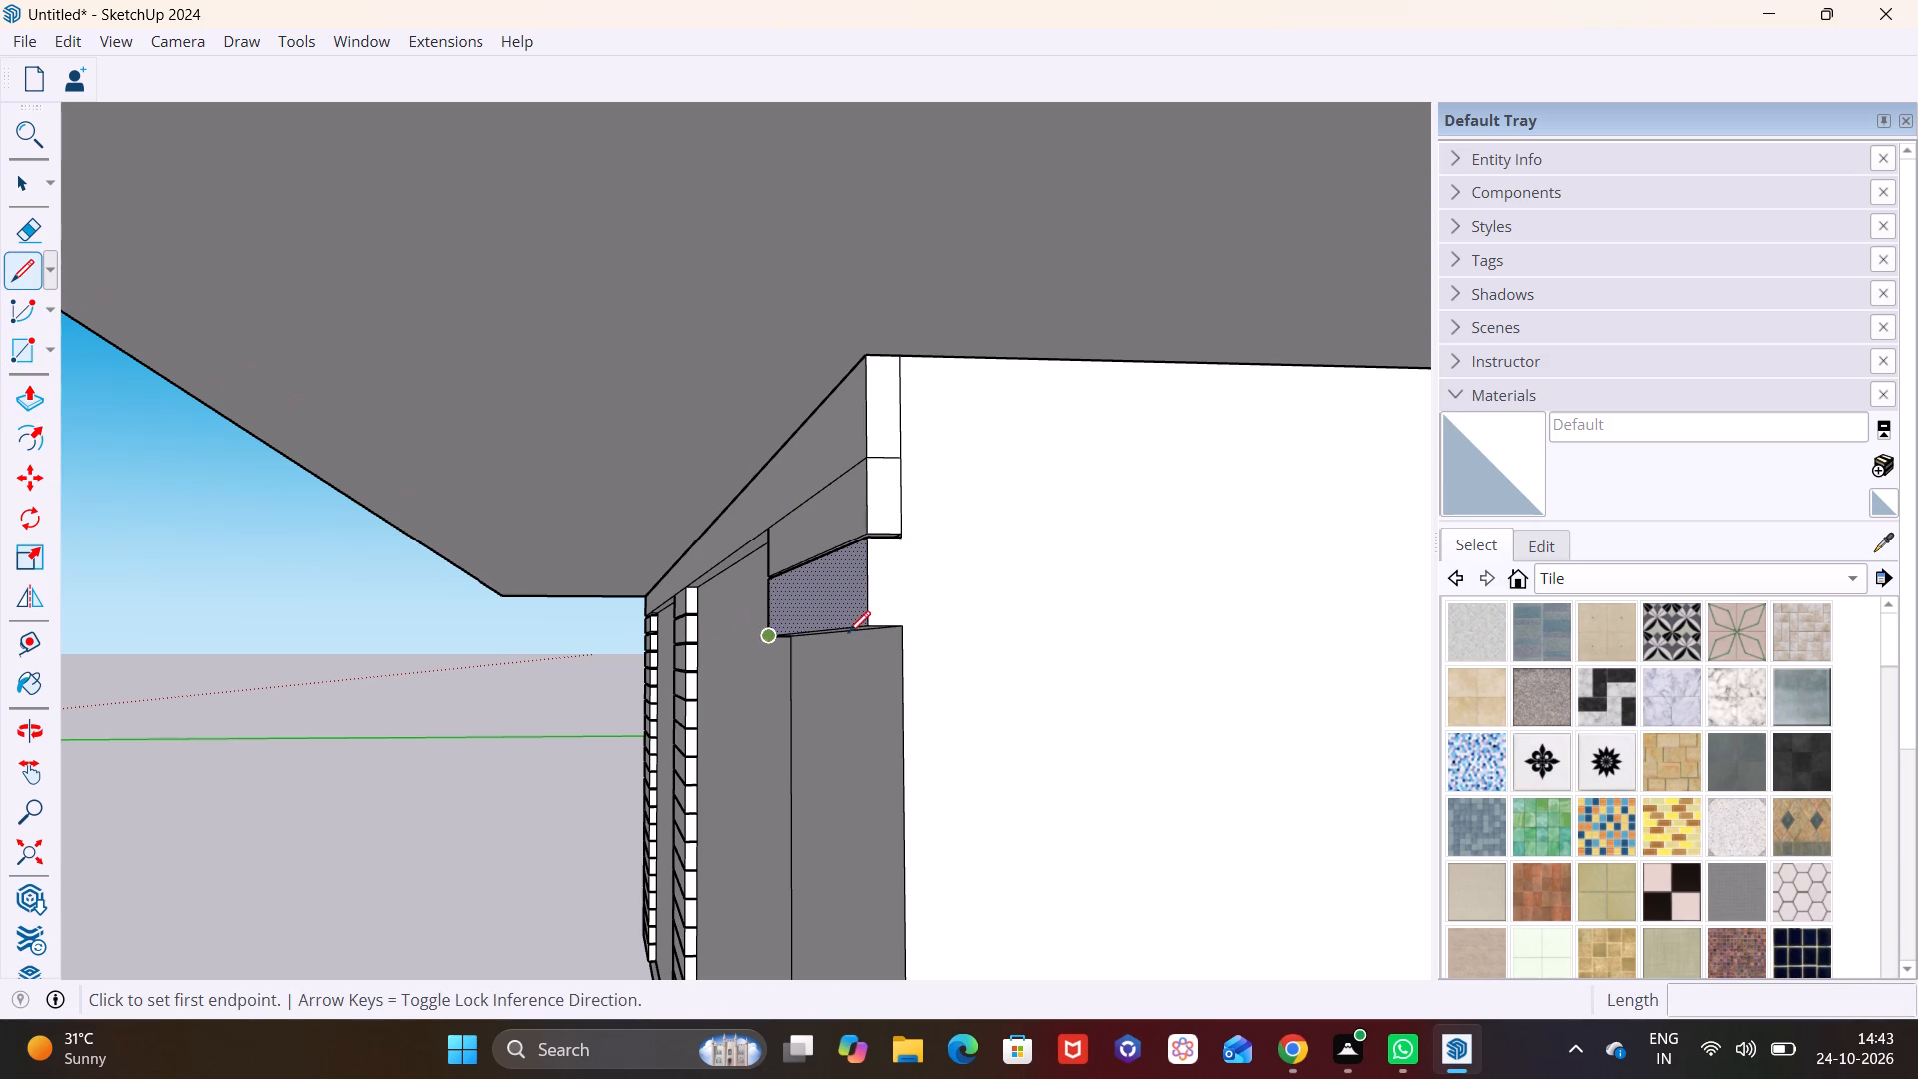
{"action": "left_click", "coordinate": [900, 542]}
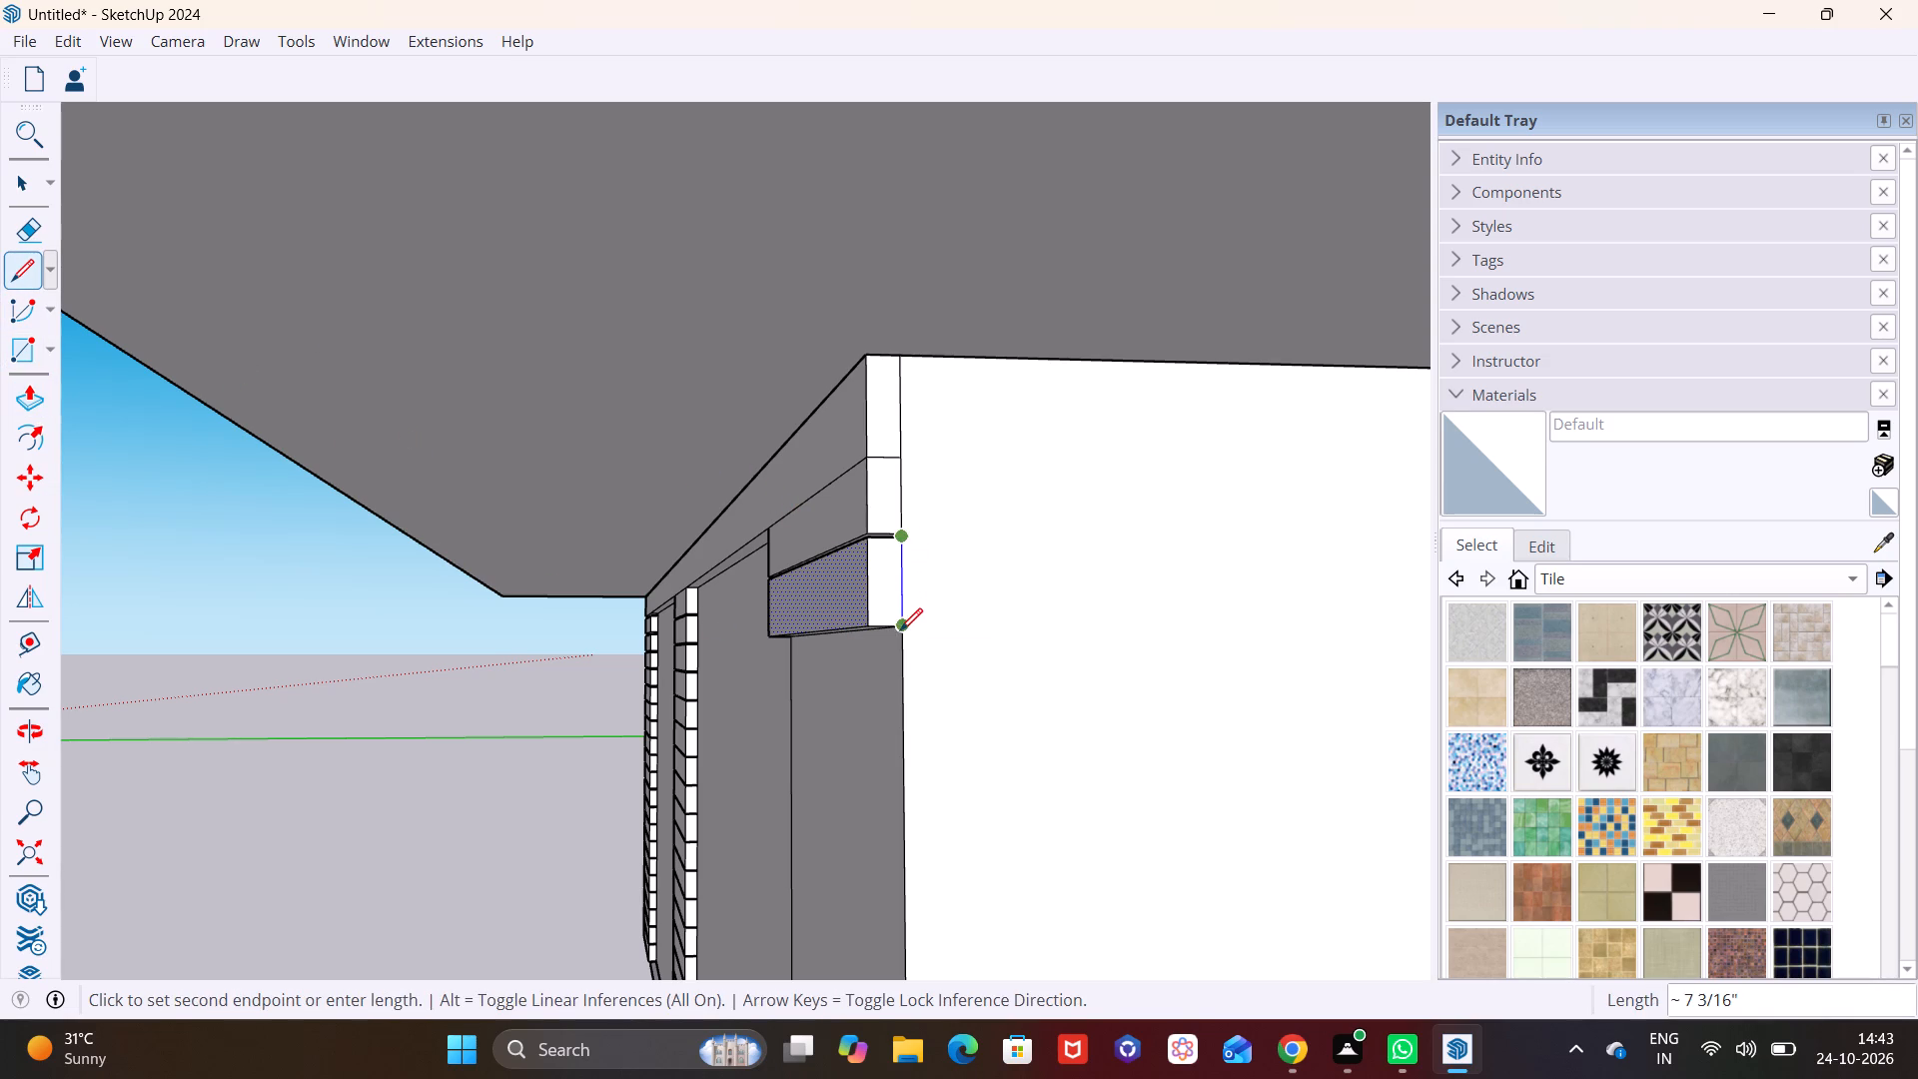
{"action": "left_click", "coordinate": [900, 630]}
{"action": "key", "text": "space"}
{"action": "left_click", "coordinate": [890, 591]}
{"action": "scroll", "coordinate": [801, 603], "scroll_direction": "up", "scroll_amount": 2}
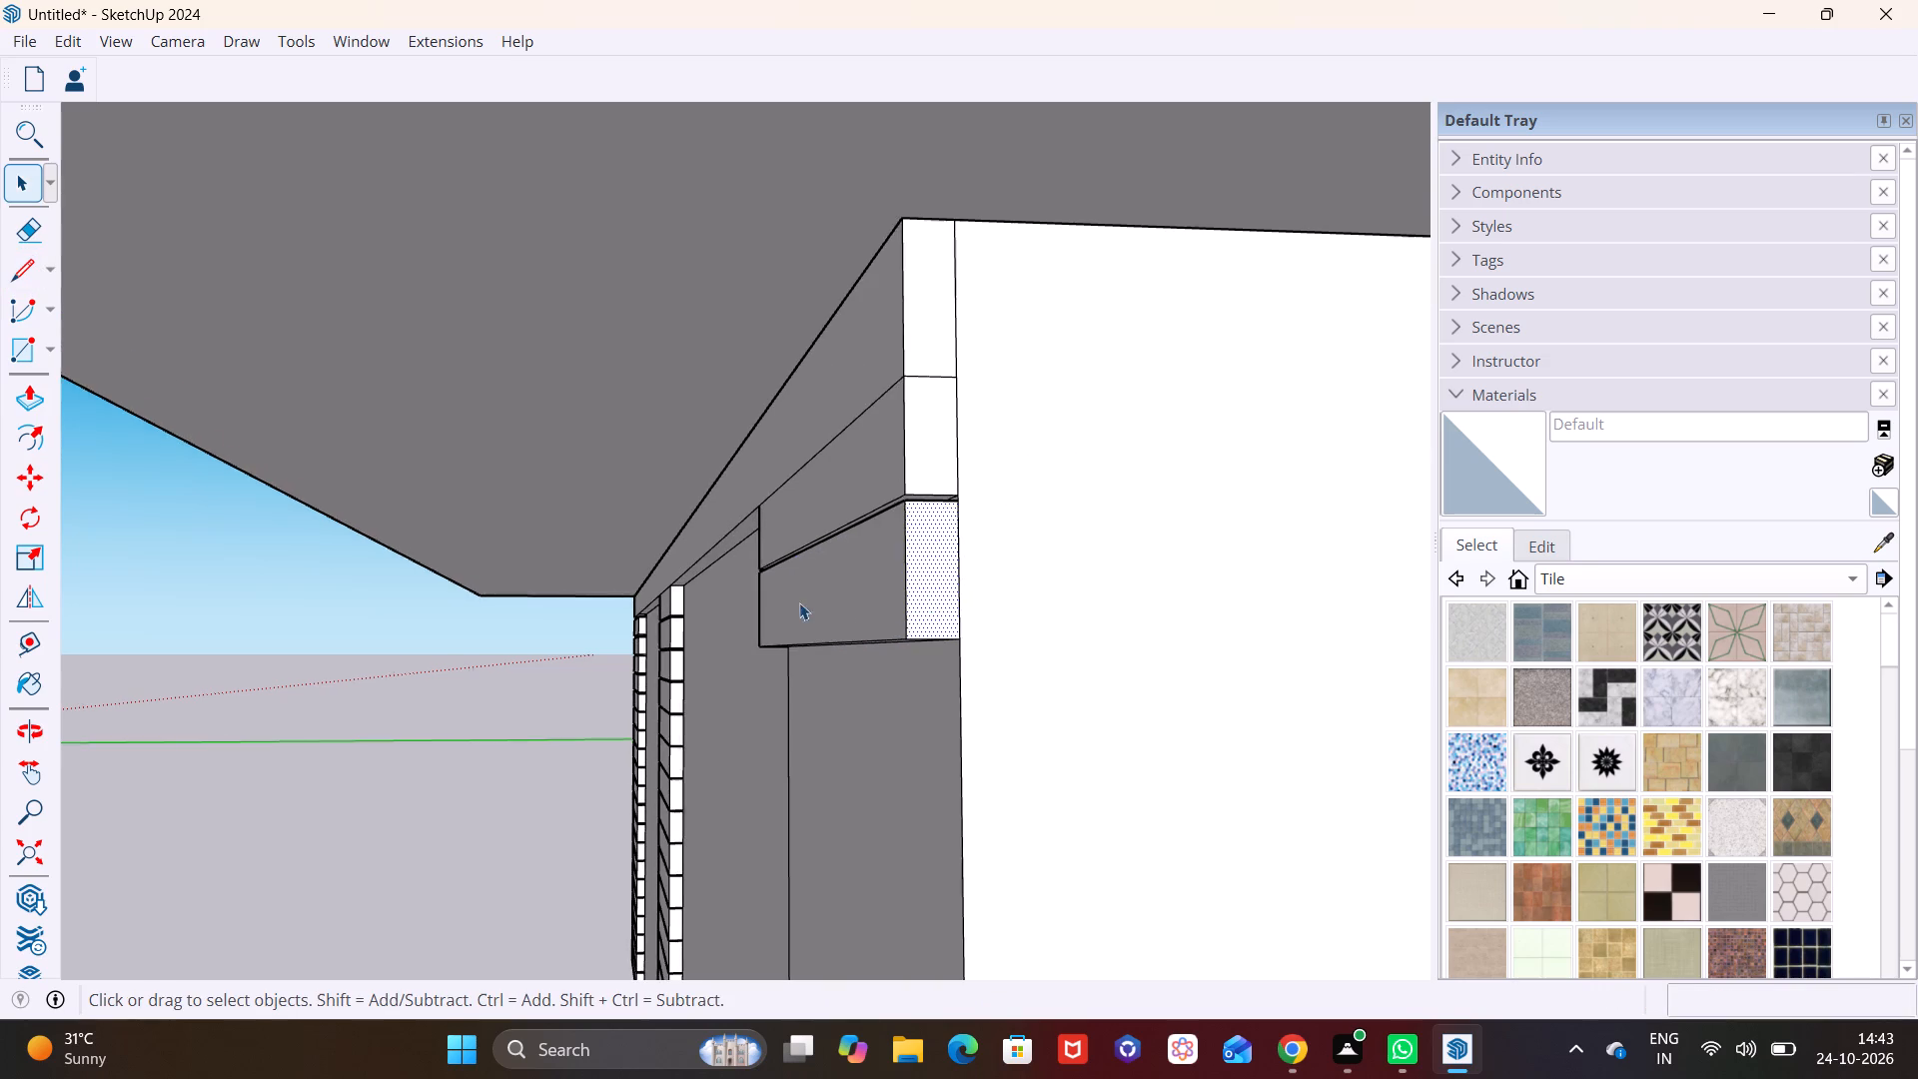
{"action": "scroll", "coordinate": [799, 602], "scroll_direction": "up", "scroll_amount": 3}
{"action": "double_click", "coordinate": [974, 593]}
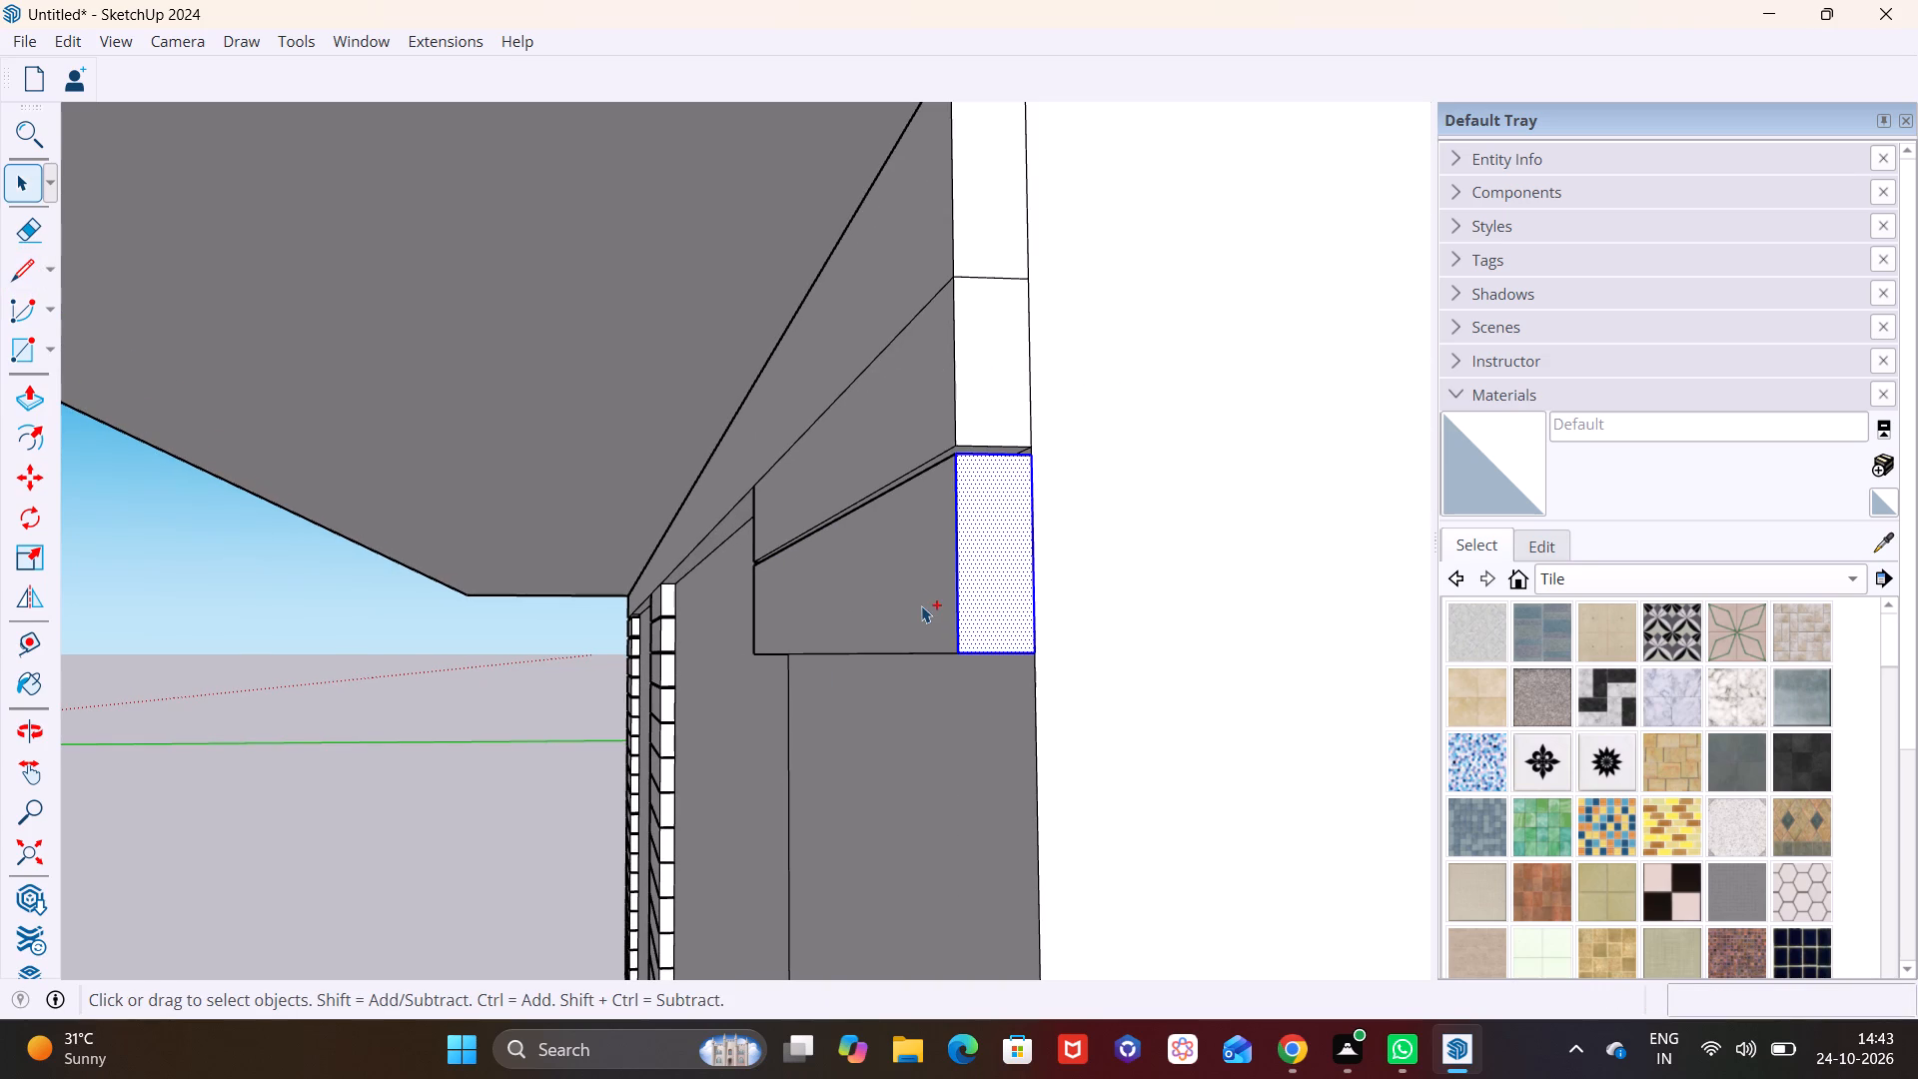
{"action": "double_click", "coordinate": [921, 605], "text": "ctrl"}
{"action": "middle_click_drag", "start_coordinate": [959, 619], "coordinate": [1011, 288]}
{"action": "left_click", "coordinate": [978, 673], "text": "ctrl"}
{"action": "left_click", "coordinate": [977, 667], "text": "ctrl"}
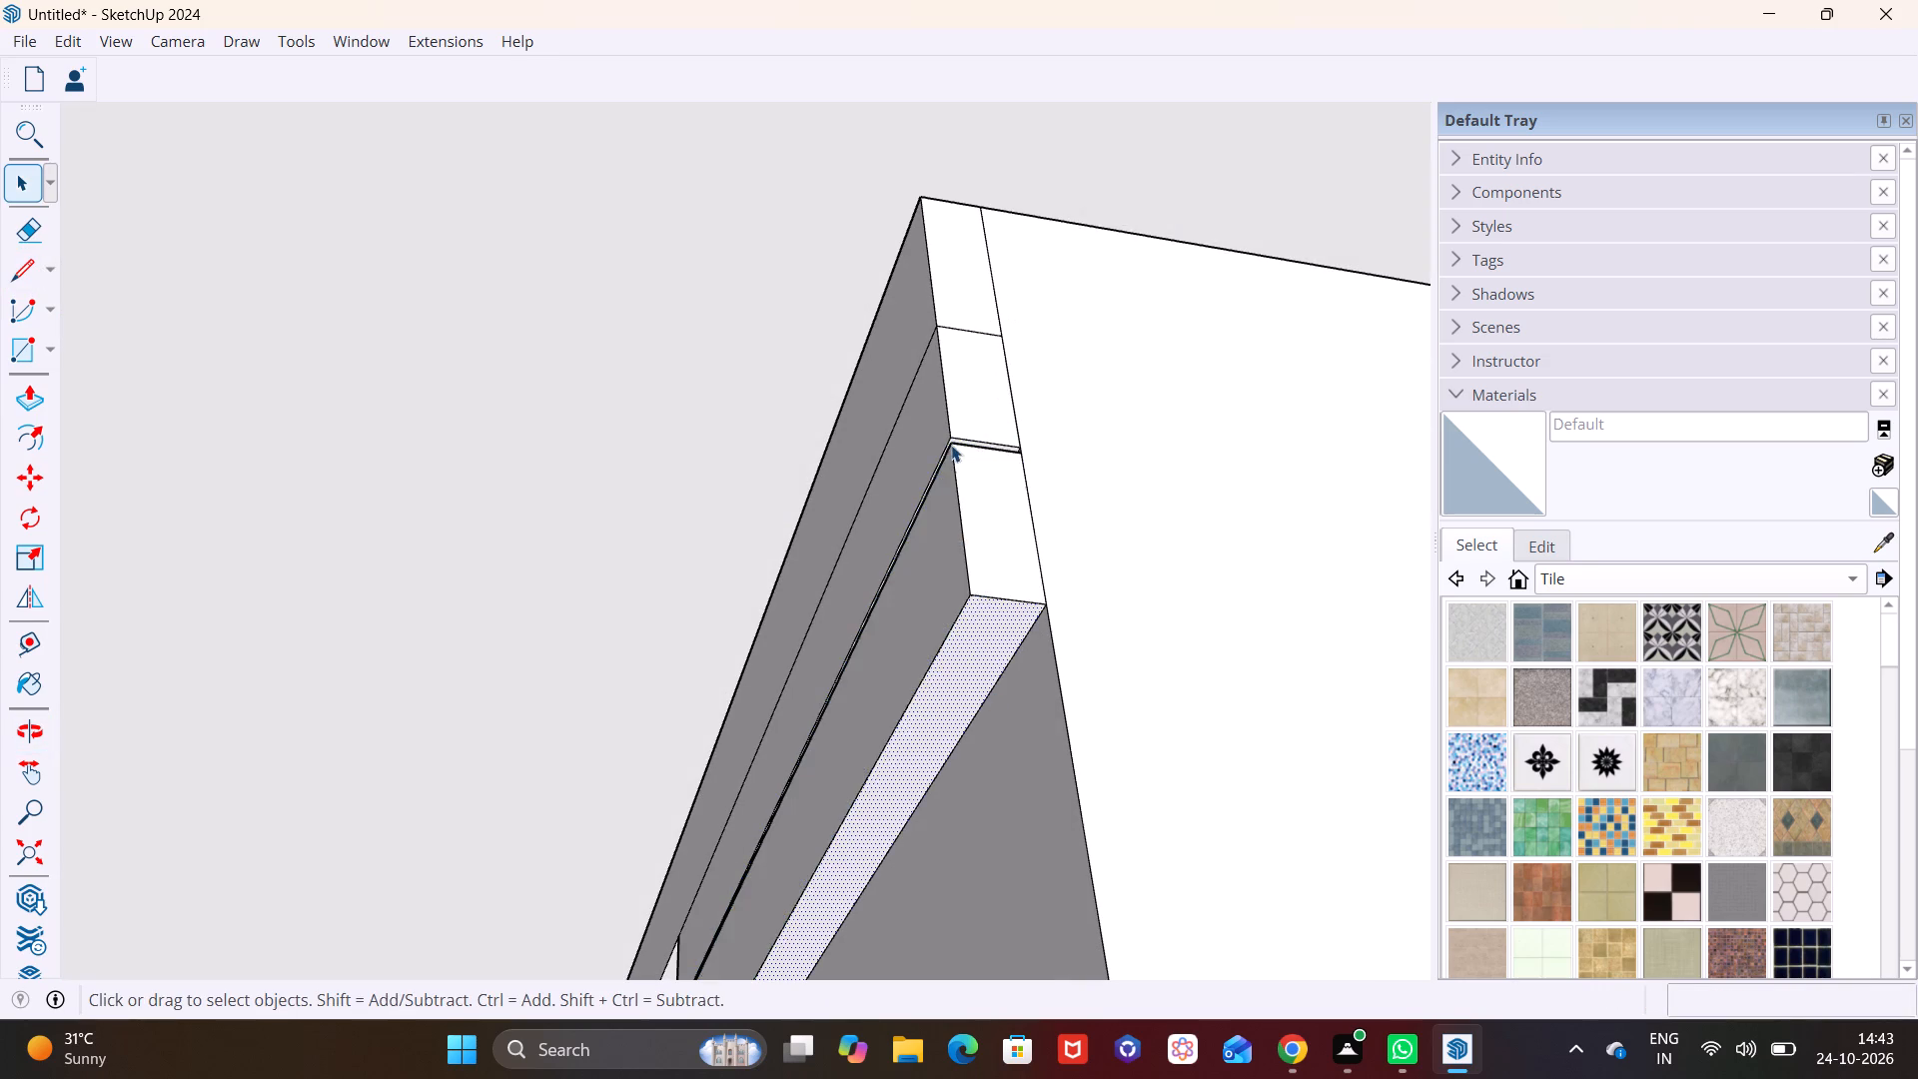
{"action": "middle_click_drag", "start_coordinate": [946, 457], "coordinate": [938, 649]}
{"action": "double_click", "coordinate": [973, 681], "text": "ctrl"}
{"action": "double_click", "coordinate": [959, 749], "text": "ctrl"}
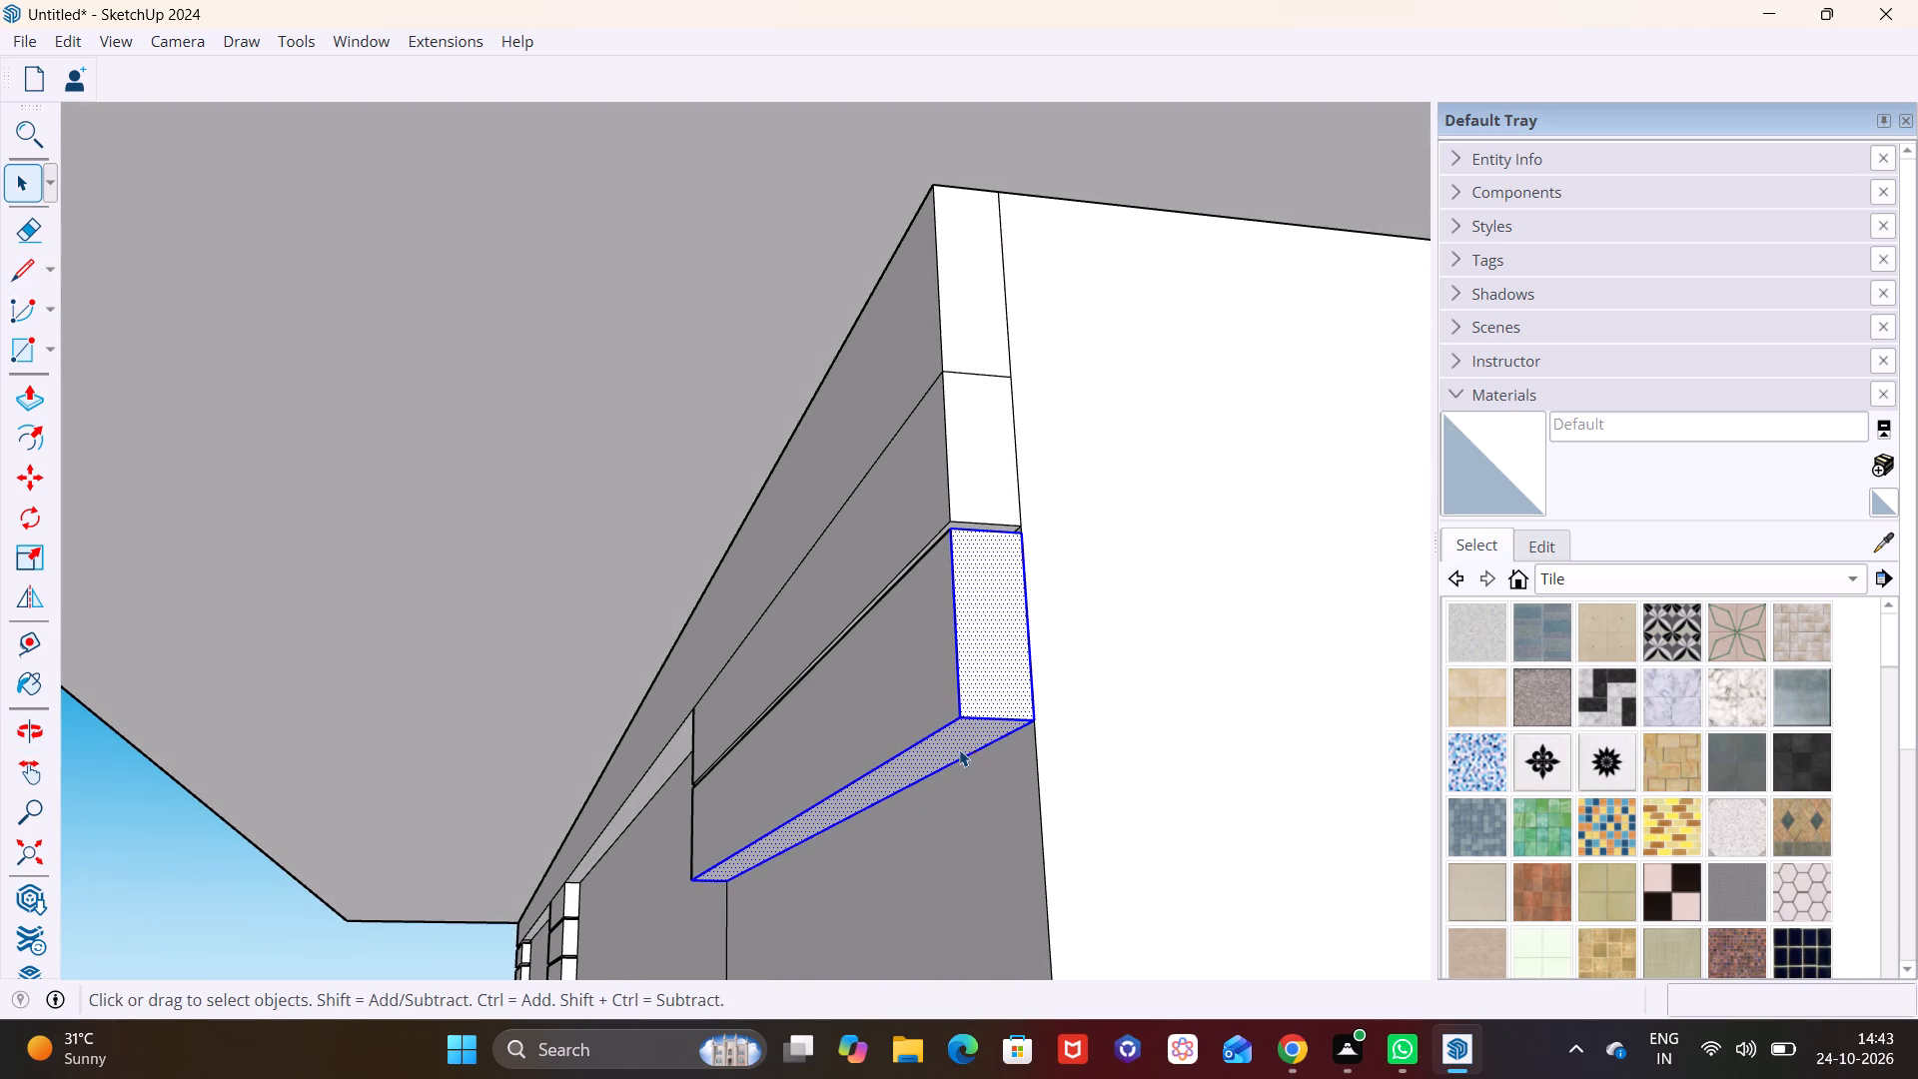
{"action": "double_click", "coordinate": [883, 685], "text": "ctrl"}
Select all faces of the corner panel's new block and copy it straight down 7 9/16", leaving a thin gap.
{"action": "middle_click_drag", "start_coordinate": [917, 516], "coordinate": [1011, 642]}
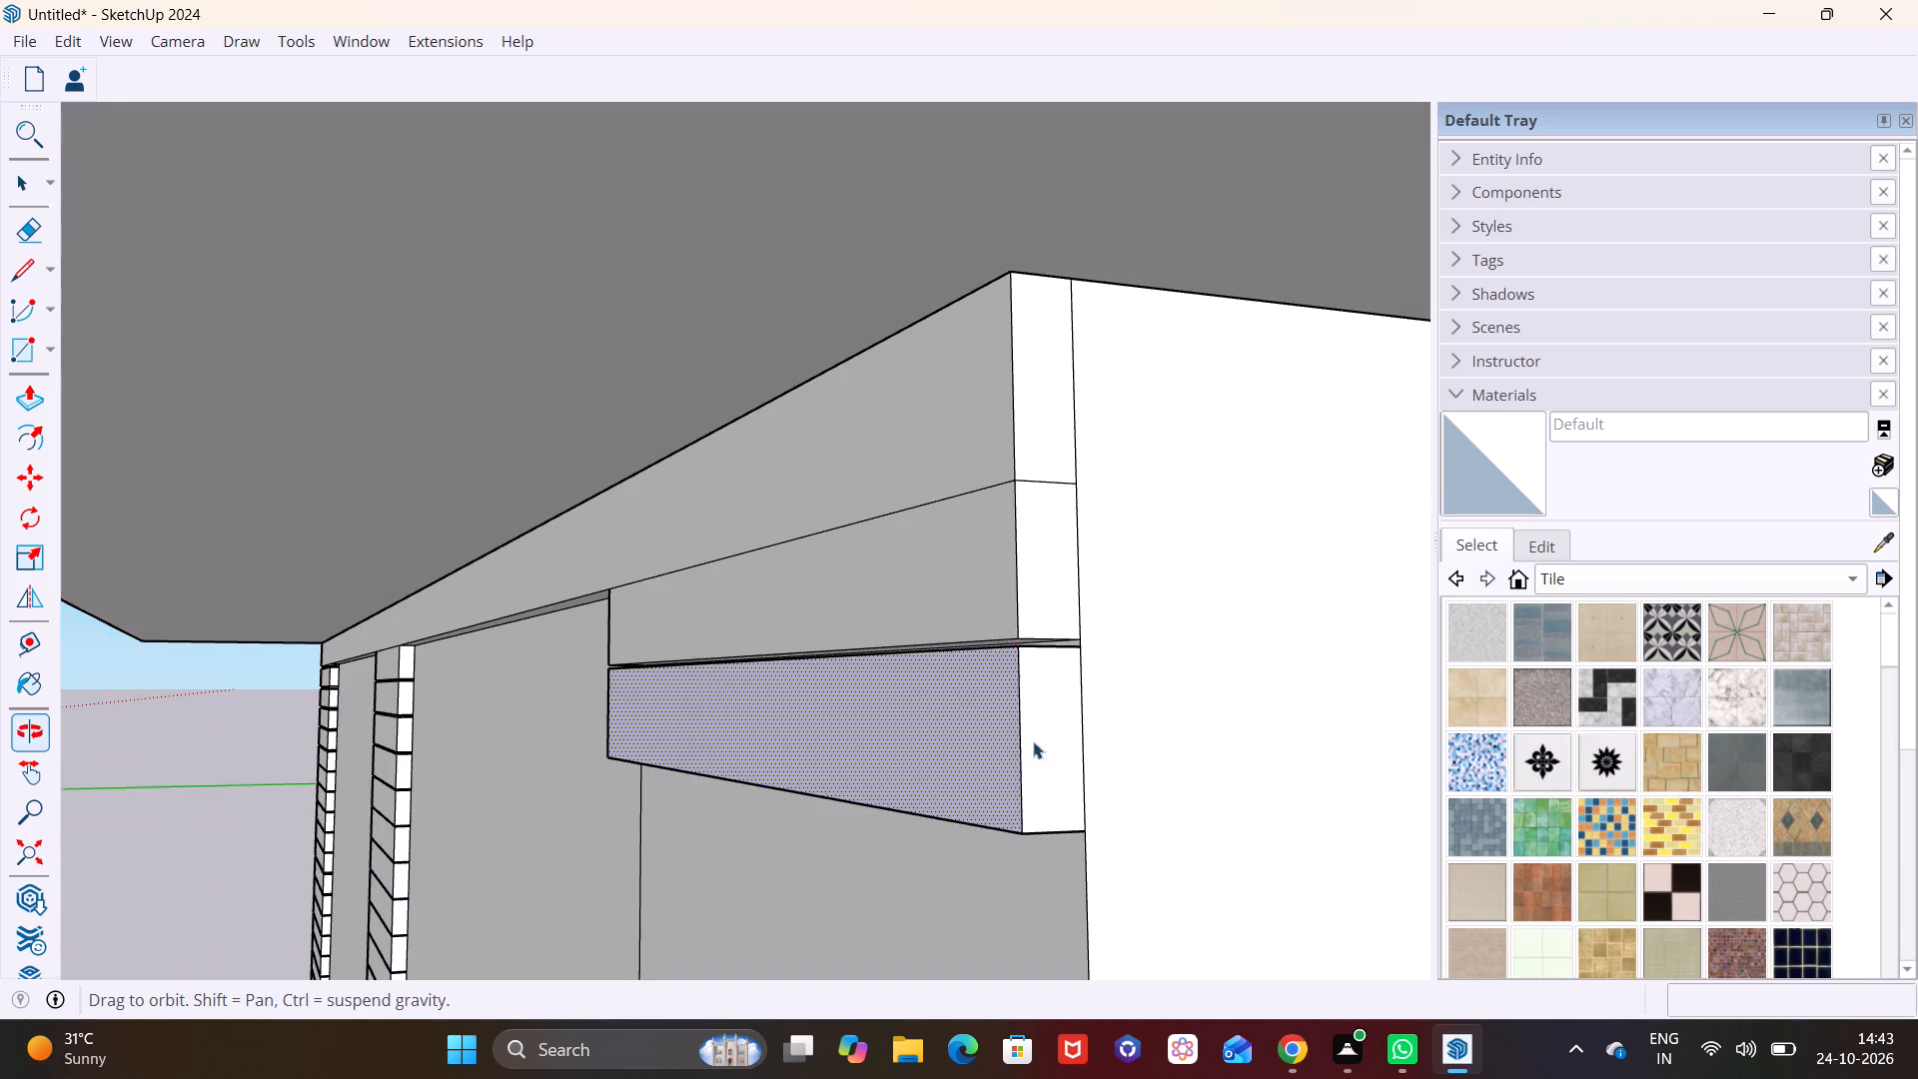
{"action": "double_click", "coordinate": [980, 776], "text": "ctrl"}
{"action": "left_click", "coordinate": [1068, 732], "text": "ctrl"}
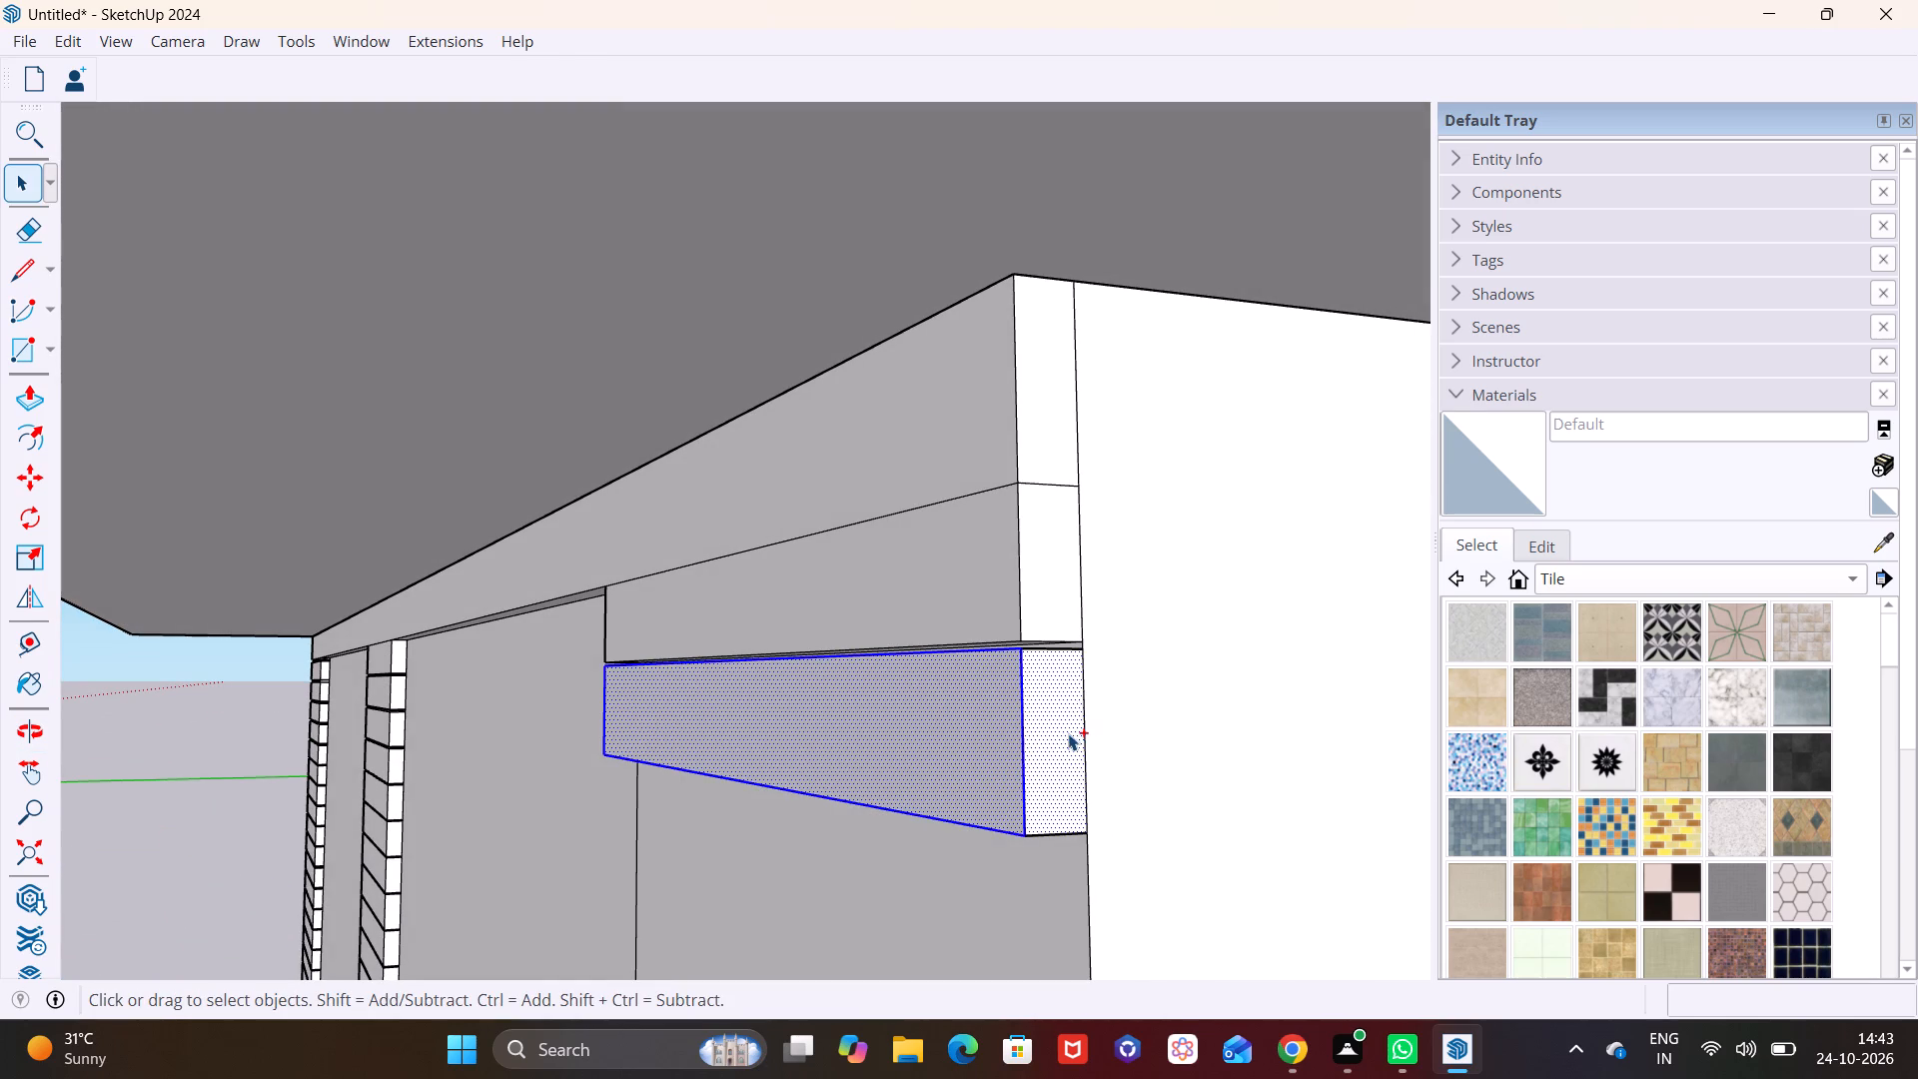
{"action": "left_click", "coordinate": [1068, 733], "text": "ctrl"}
{"action": "middle_click_drag", "start_coordinate": [1051, 793], "coordinate": [1017, 578]}
{"action": "double_click", "coordinate": [1060, 818], "text": "ctrl"}
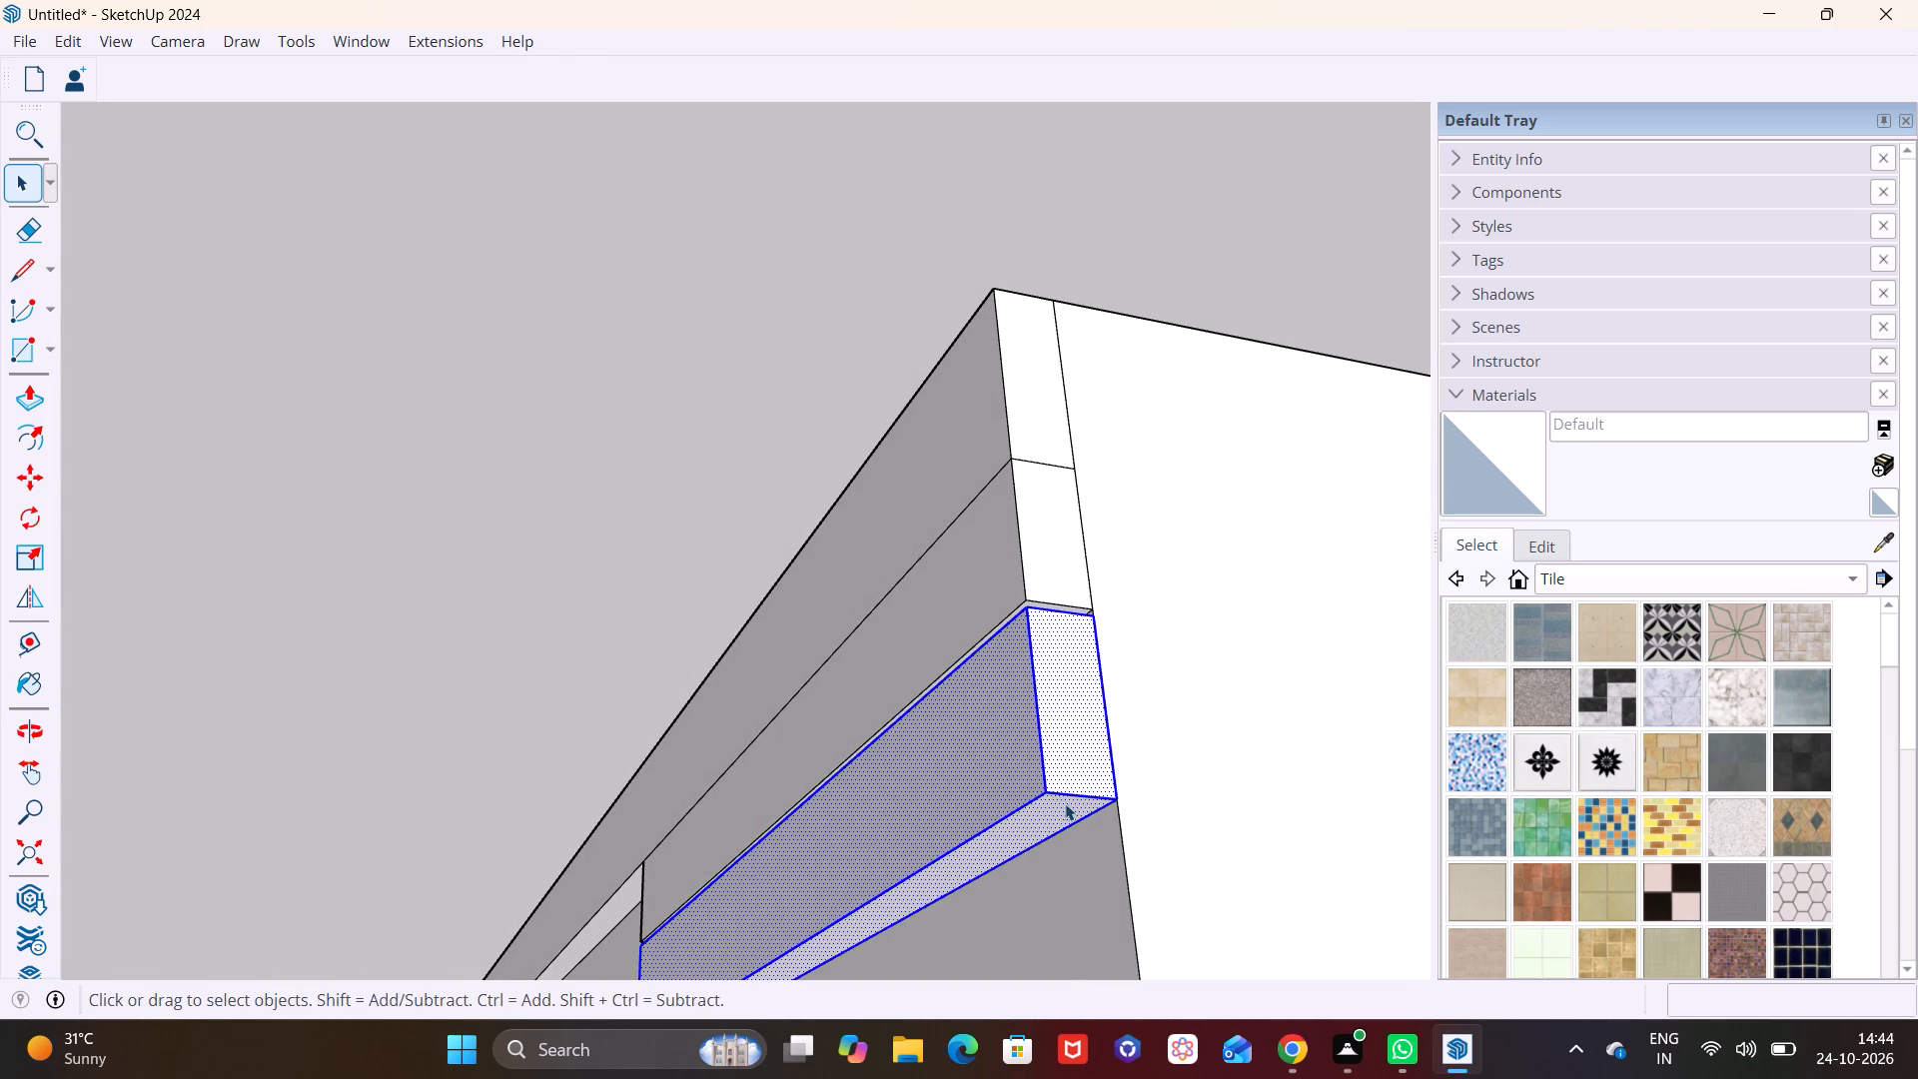
{"action": "middle_click_drag", "start_coordinate": [1035, 592], "coordinate": [1046, 932]}
{"action": "scroll", "coordinate": [1042, 681], "scroll_direction": "up", "scroll_amount": 12}
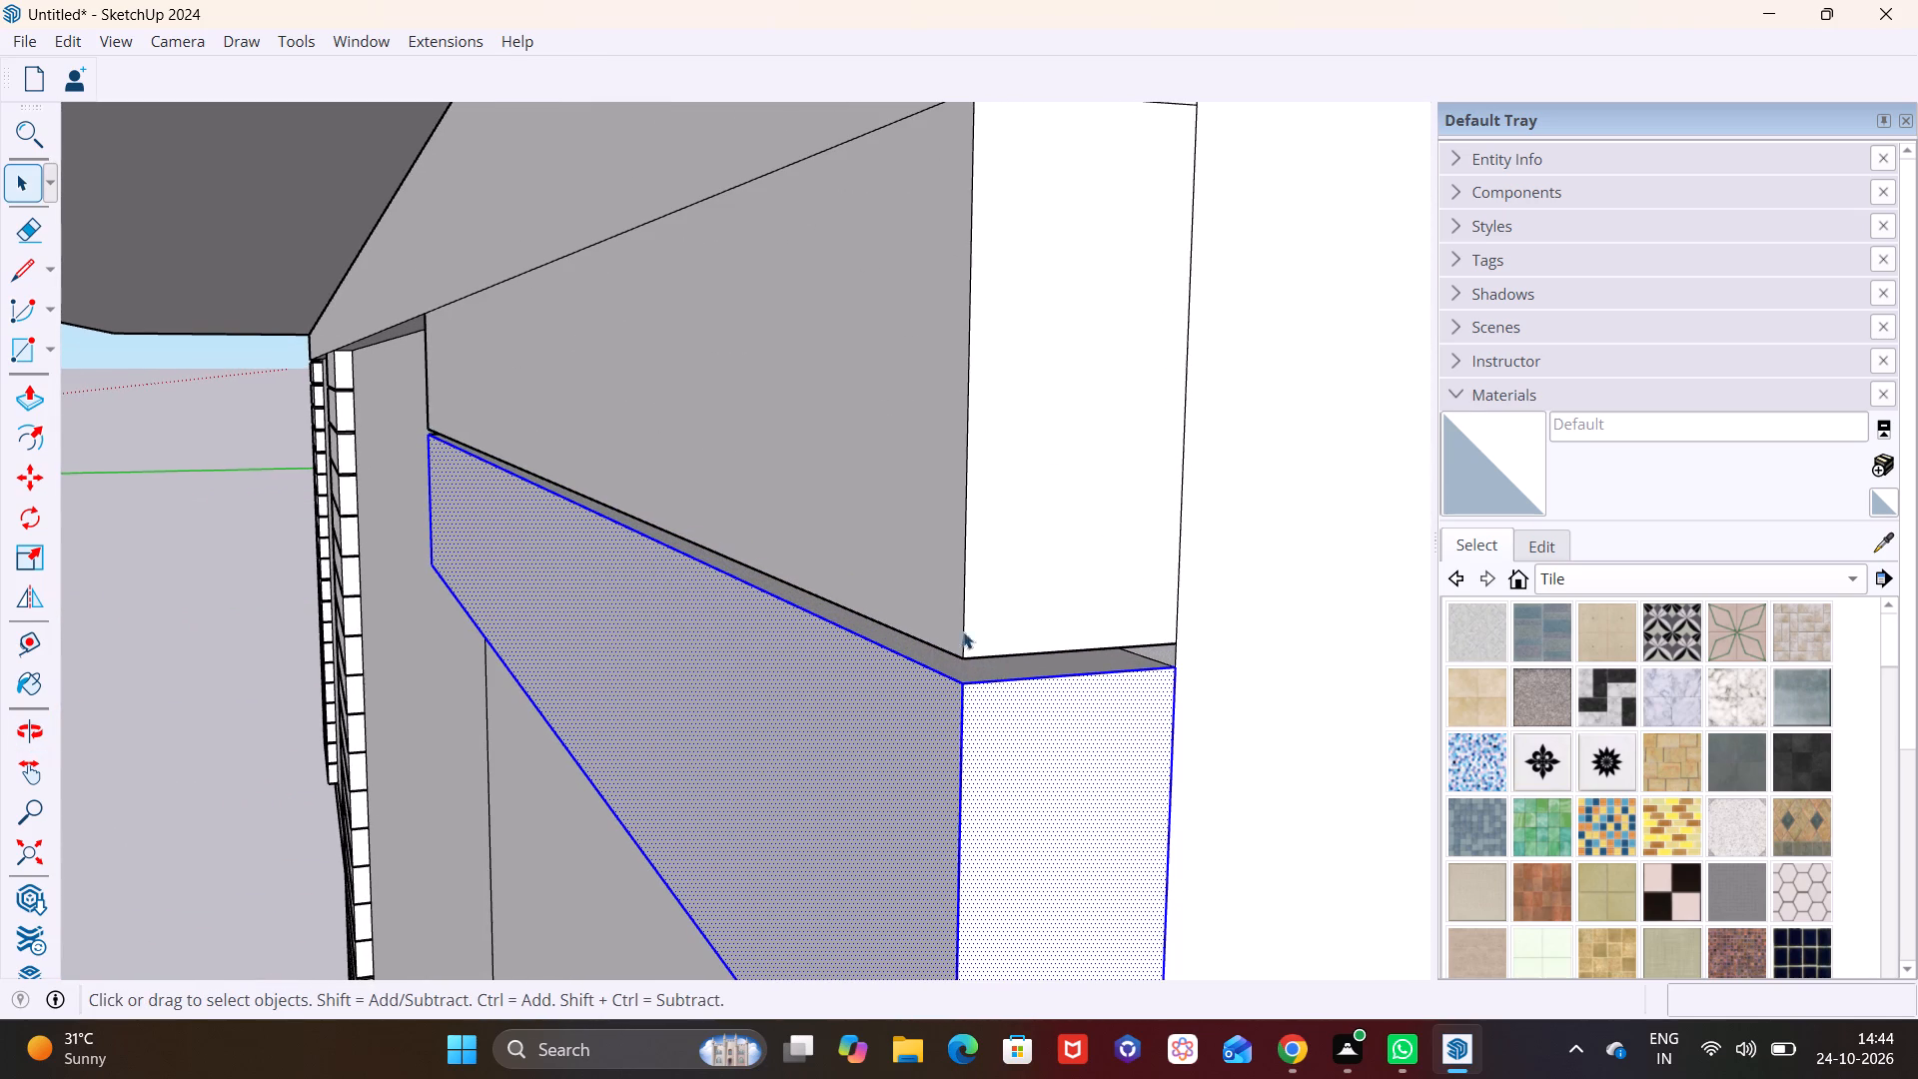
{"action": "double_click", "coordinate": [1006, 668], "text": "ctrl"}
{"action": "scroll", "coordinate": [959, 685], "scroll_direction": "down", "scroll_amount": 11}
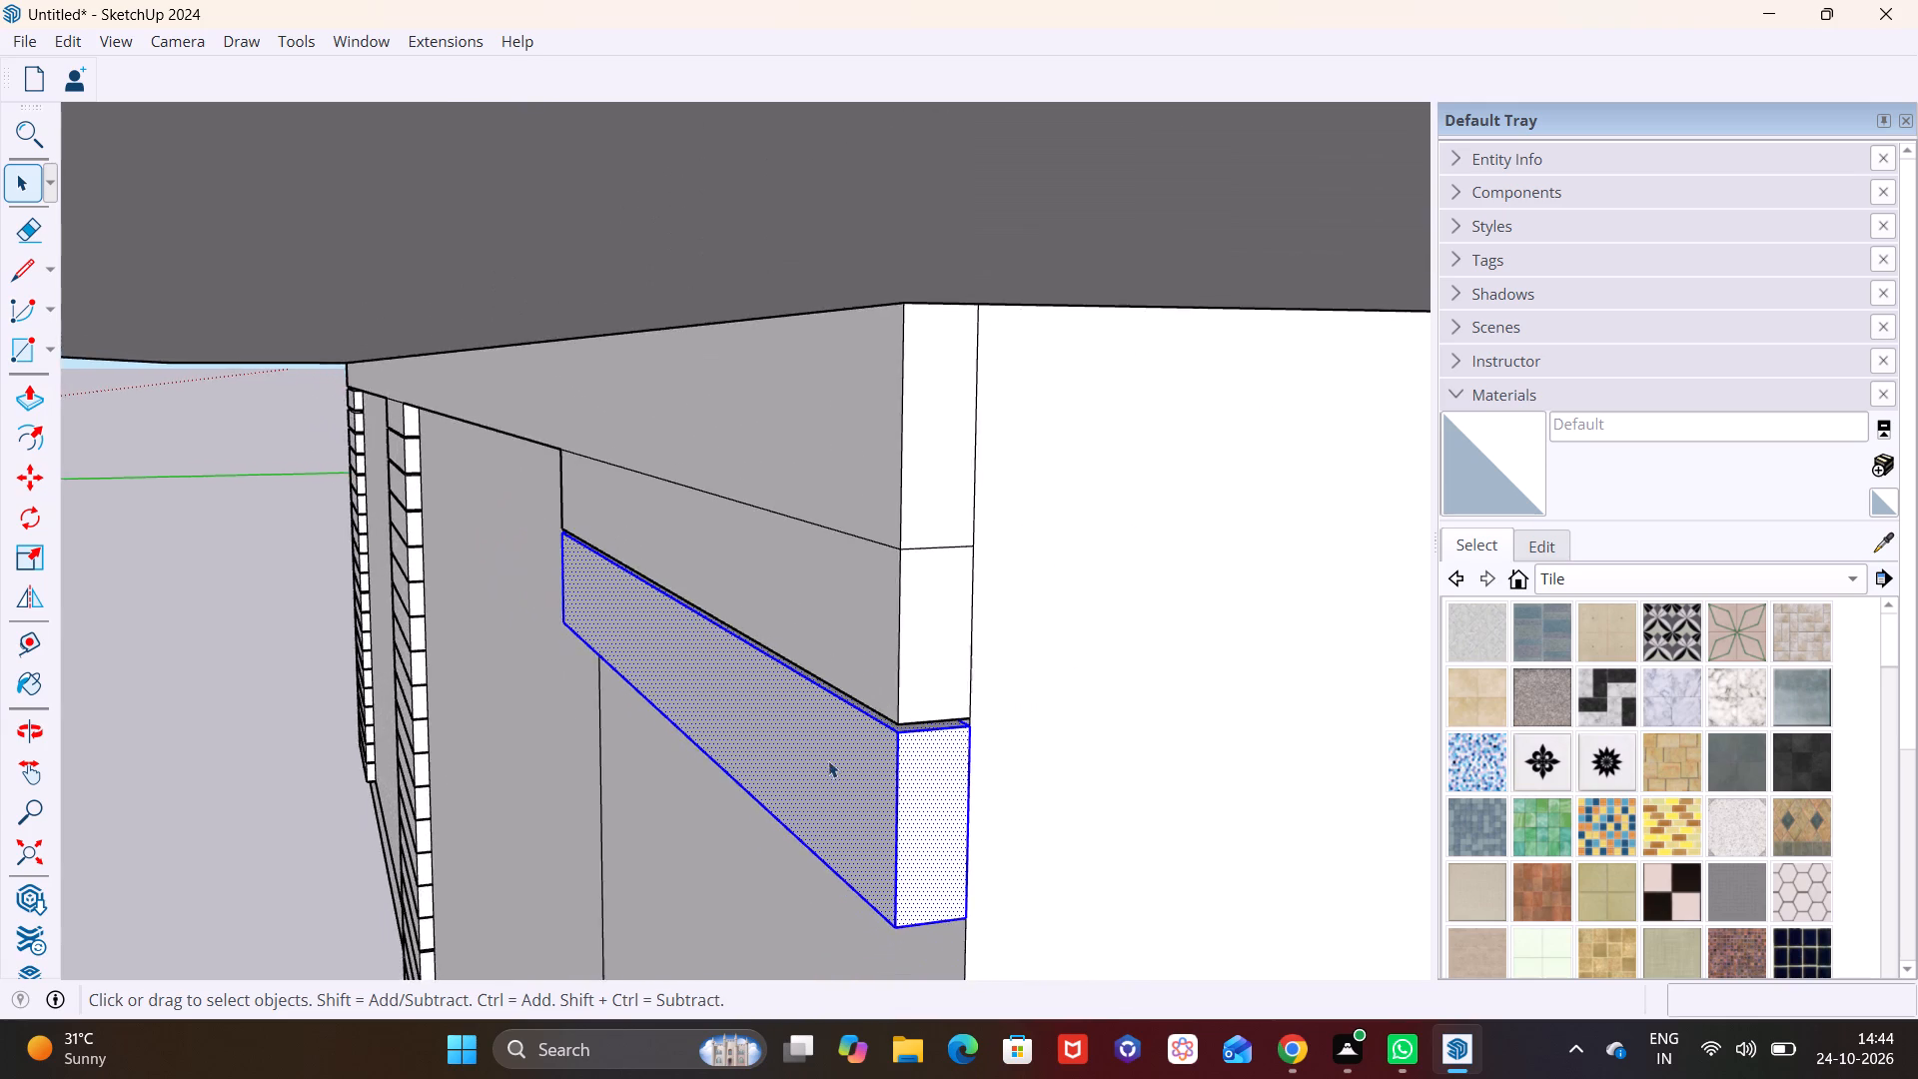
{"action": "middle_click_drag", "start_coordinate": [806, 738], "coordinate": [1275, 760]}
{"action": "scroll", "coordinate": [663, 664], "scroll_direction": "down", "scroll_amount": 3}
{"action": "middle_click_drag", "start_coordinate": [621, 691], "coordinate": [1015, 663]}
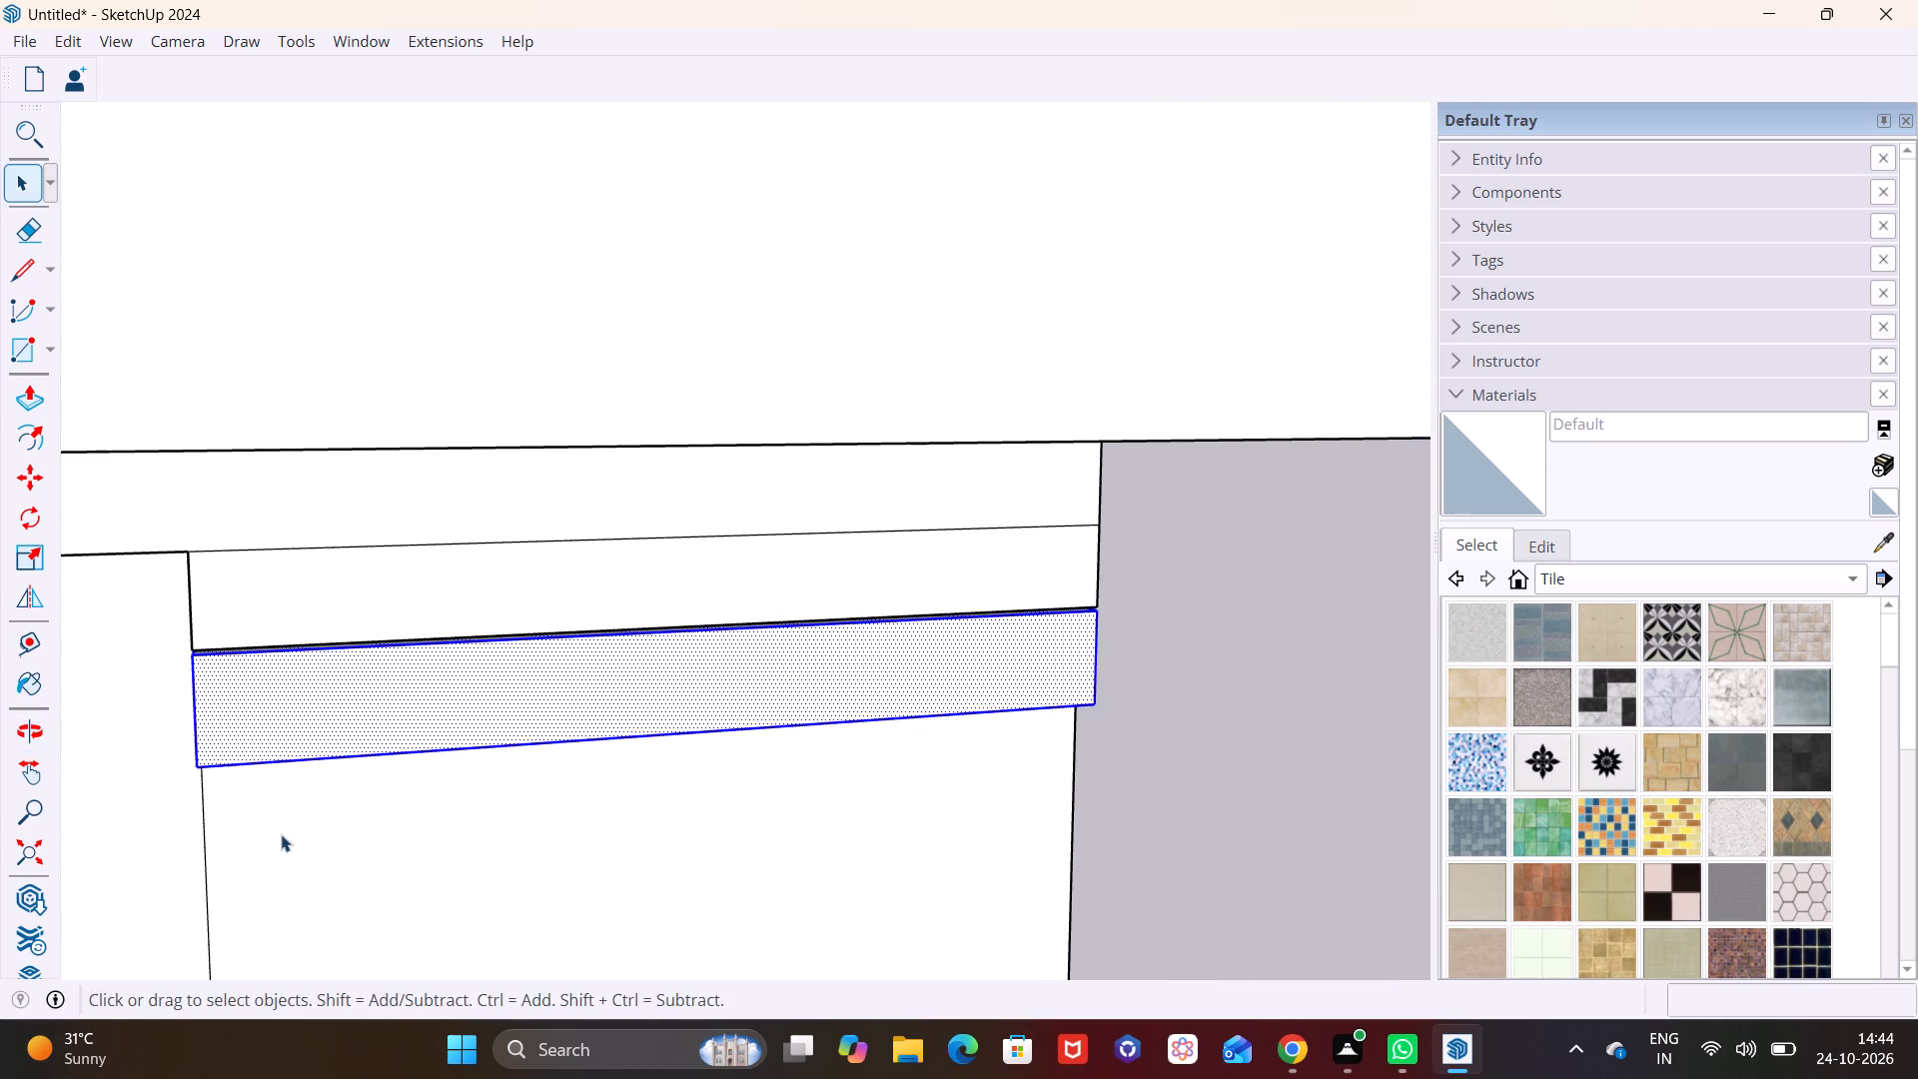
{"action": "middle_click_drag", "start_coordinate": [265, 805], "coordinate": [797, 716]}
{"action": "middle_click_drag", "start_coordinate": [742, 638], "coordinate": [838, 649]}
{"action": "scroll", "coordinate": [751, 607], "scroll_direction": "up", "scroll_amount": 8}
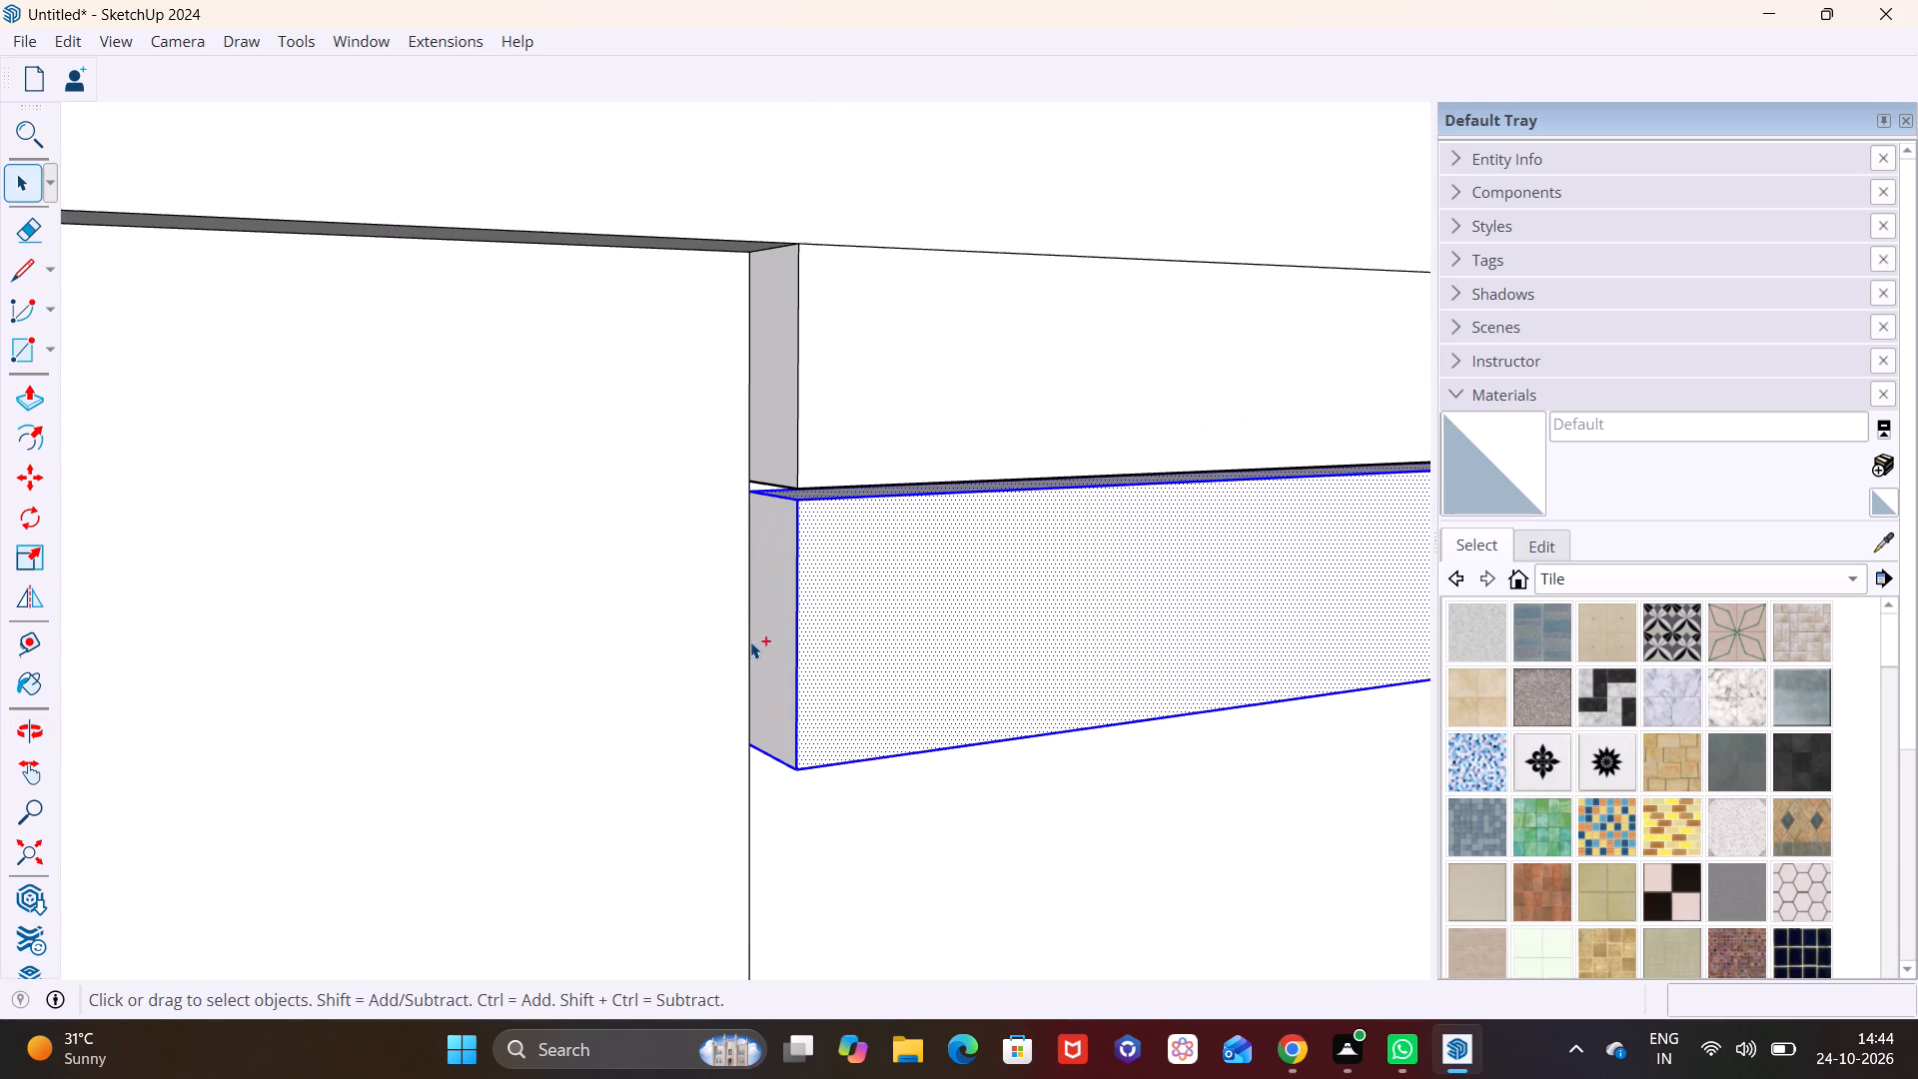
{"action": "double_click", "coordinate": [765, 628], "text": "ctrl"}
{"action": "scroll", "coordinate": [607, 742], "scroll_direction": "down", "scroll_amount": 6}
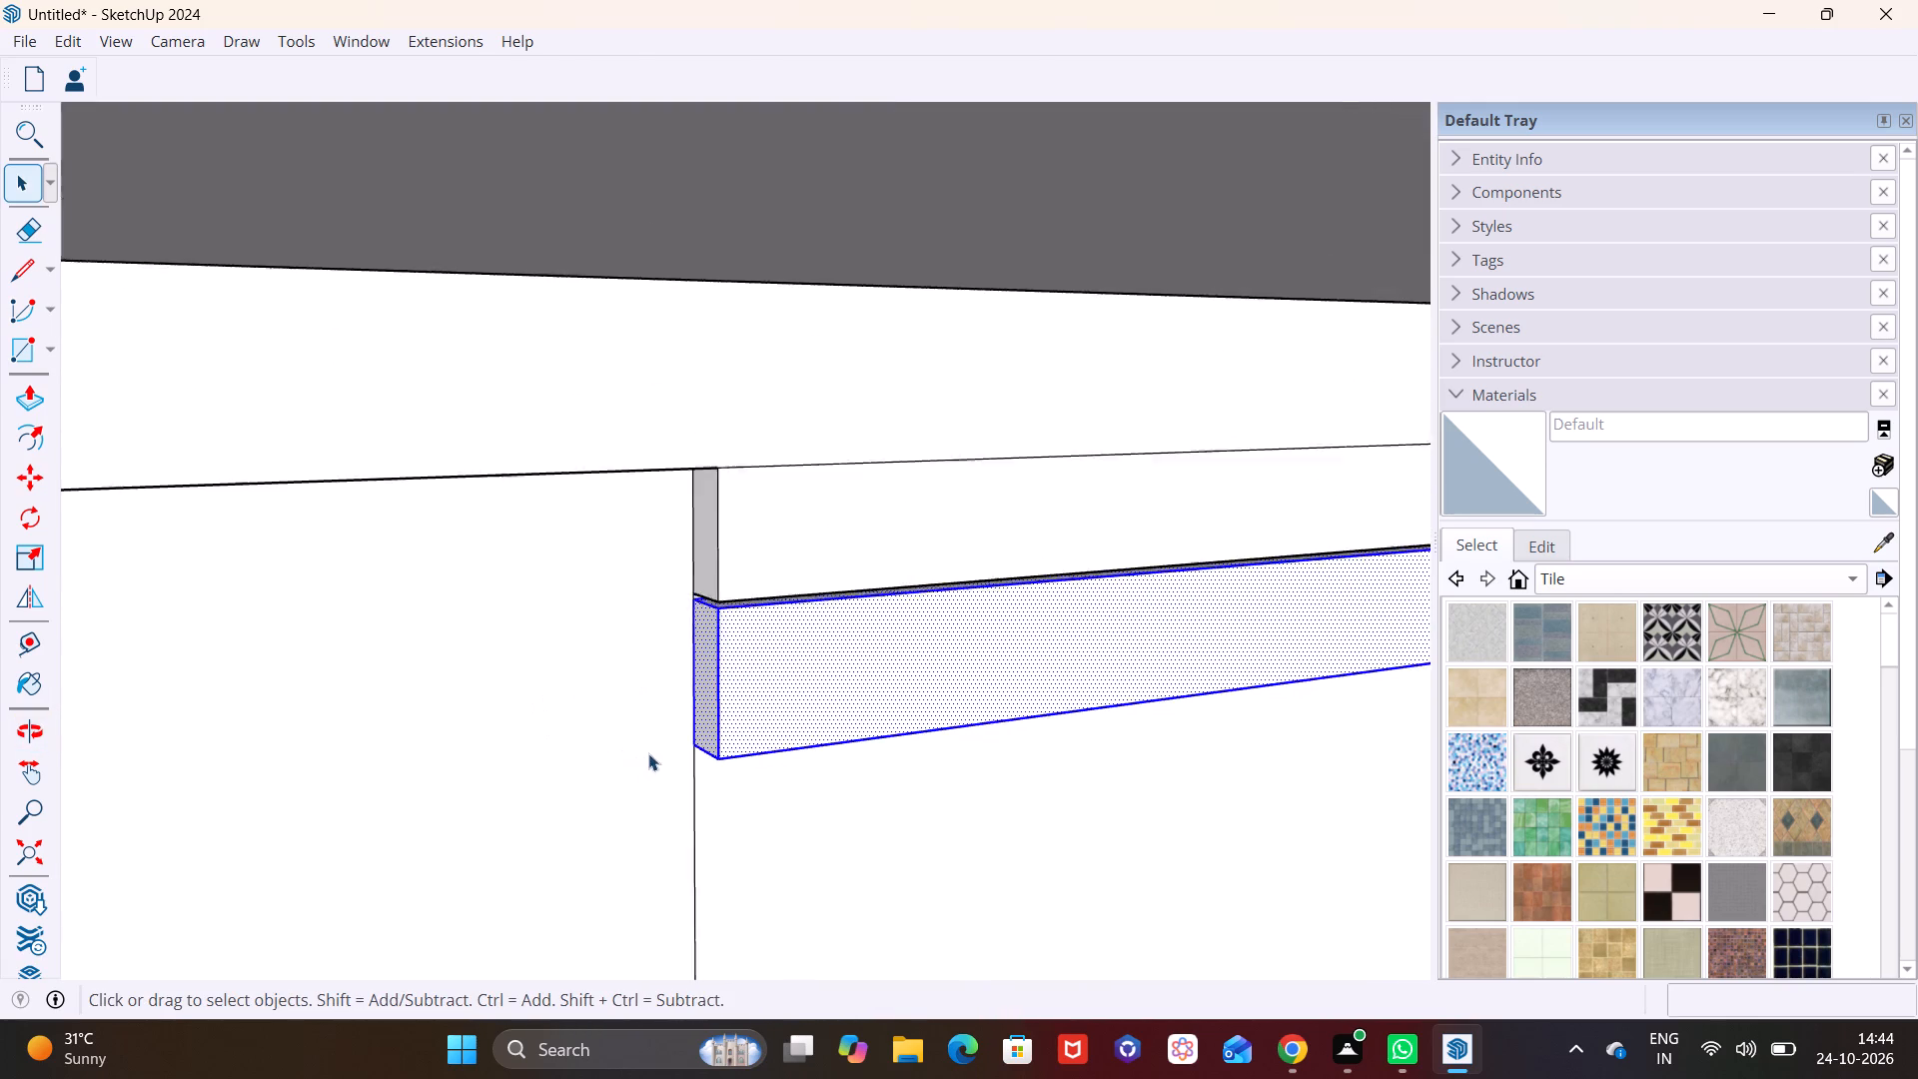
{"action": "scroll", "coordinate": [648, 753], "scroll_direction": "down", "scroll_amount": 5}
{"action": "middle_click_drag", "start_coordinate": [738, 674], "coordinate": [663, 637]}
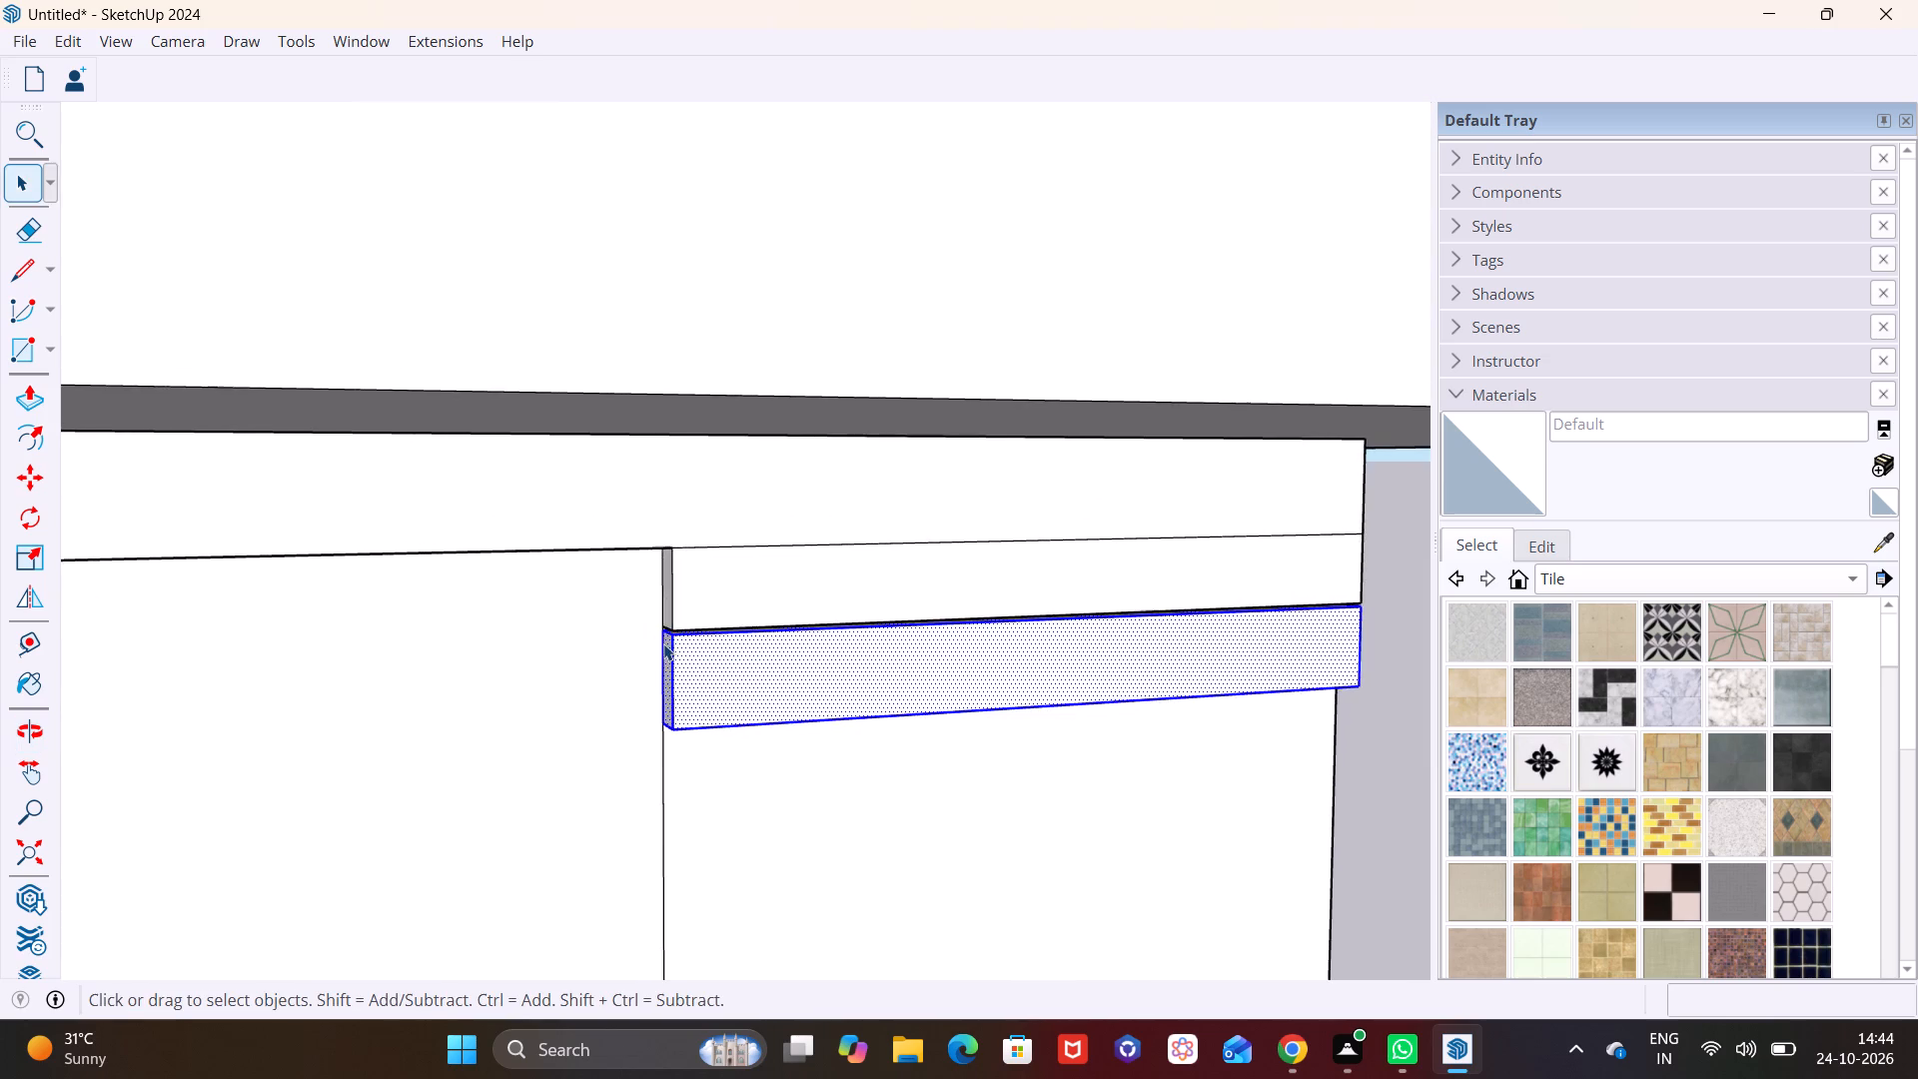
{"action": "scroll", "coordinate": [663, 643], "scroll_direction": "up", "scroll_amount": 7}
{"action": "middle_click_drag", "start_coordinate": [666, 665], "coordinate": [921, 667]}
{"action": "key", "text": "m"}
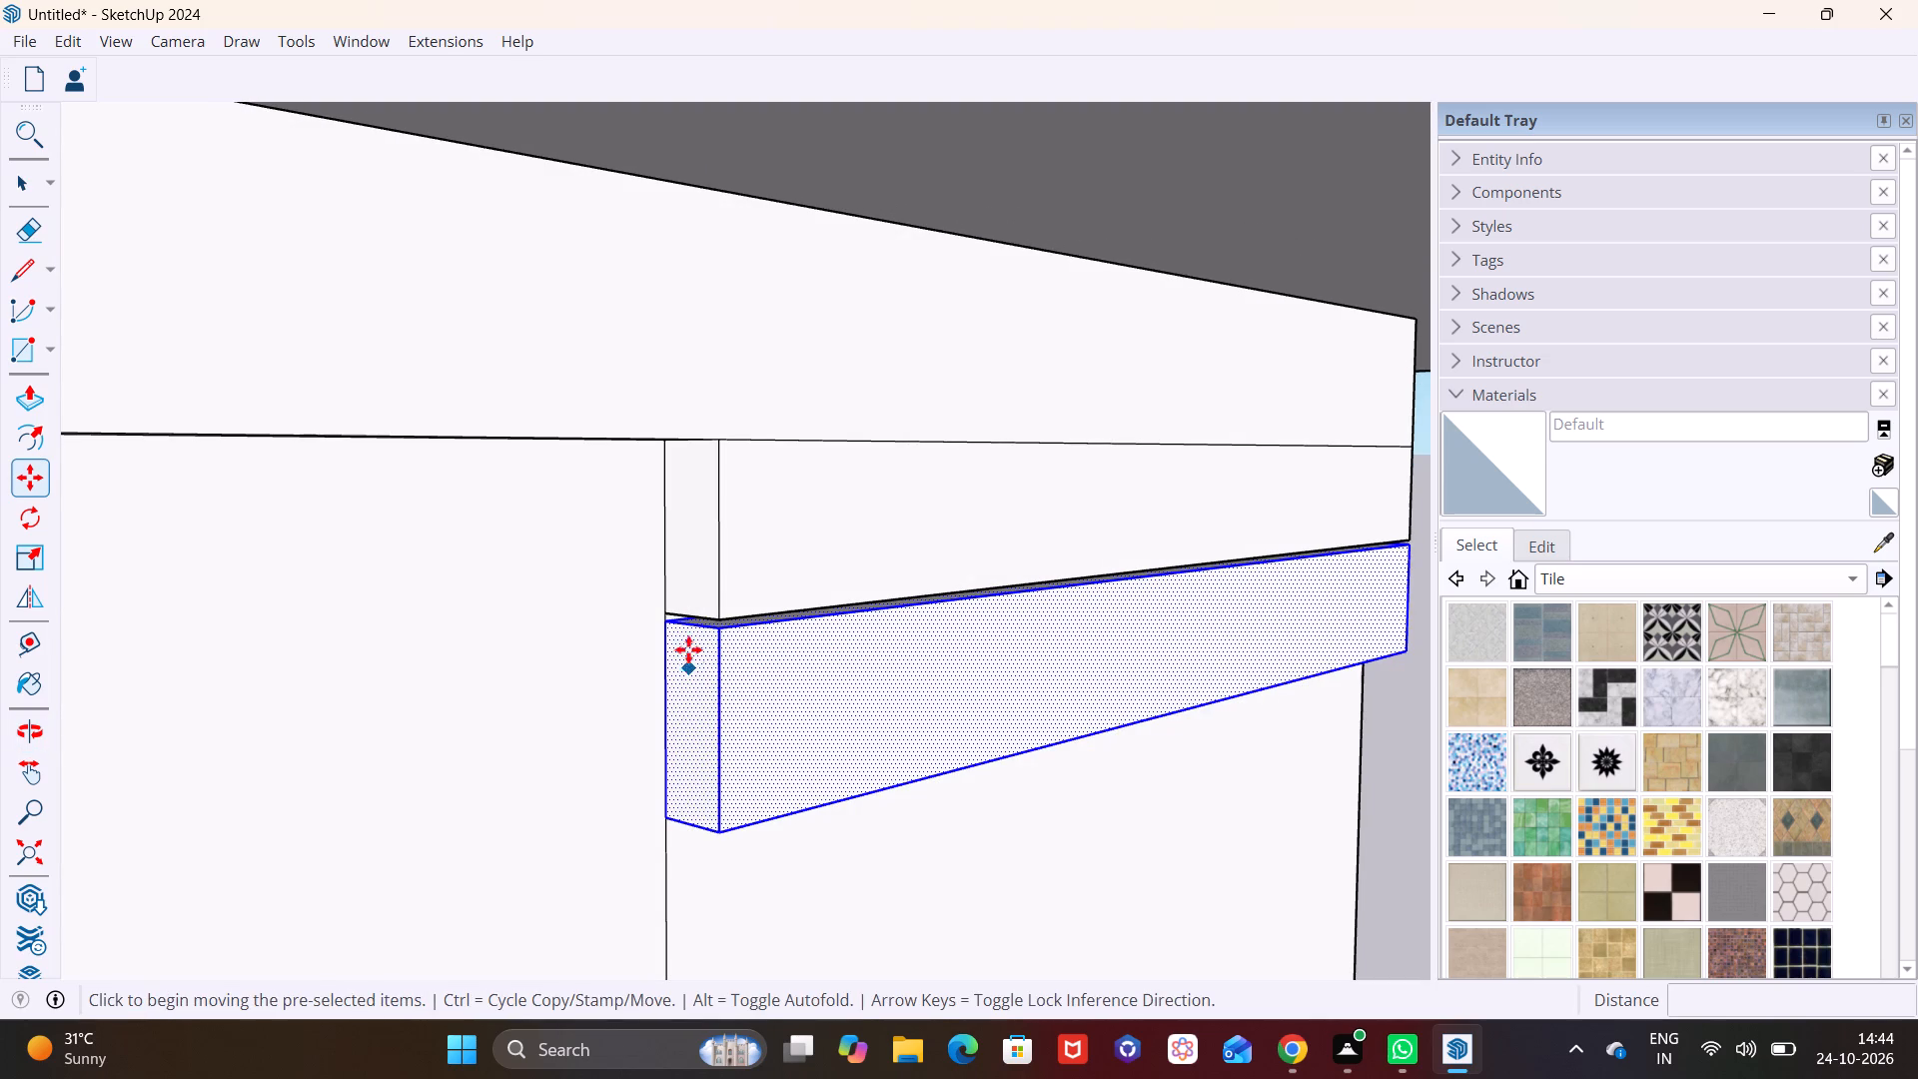
{"action": "left_click", "coordinate": [667, 625]}
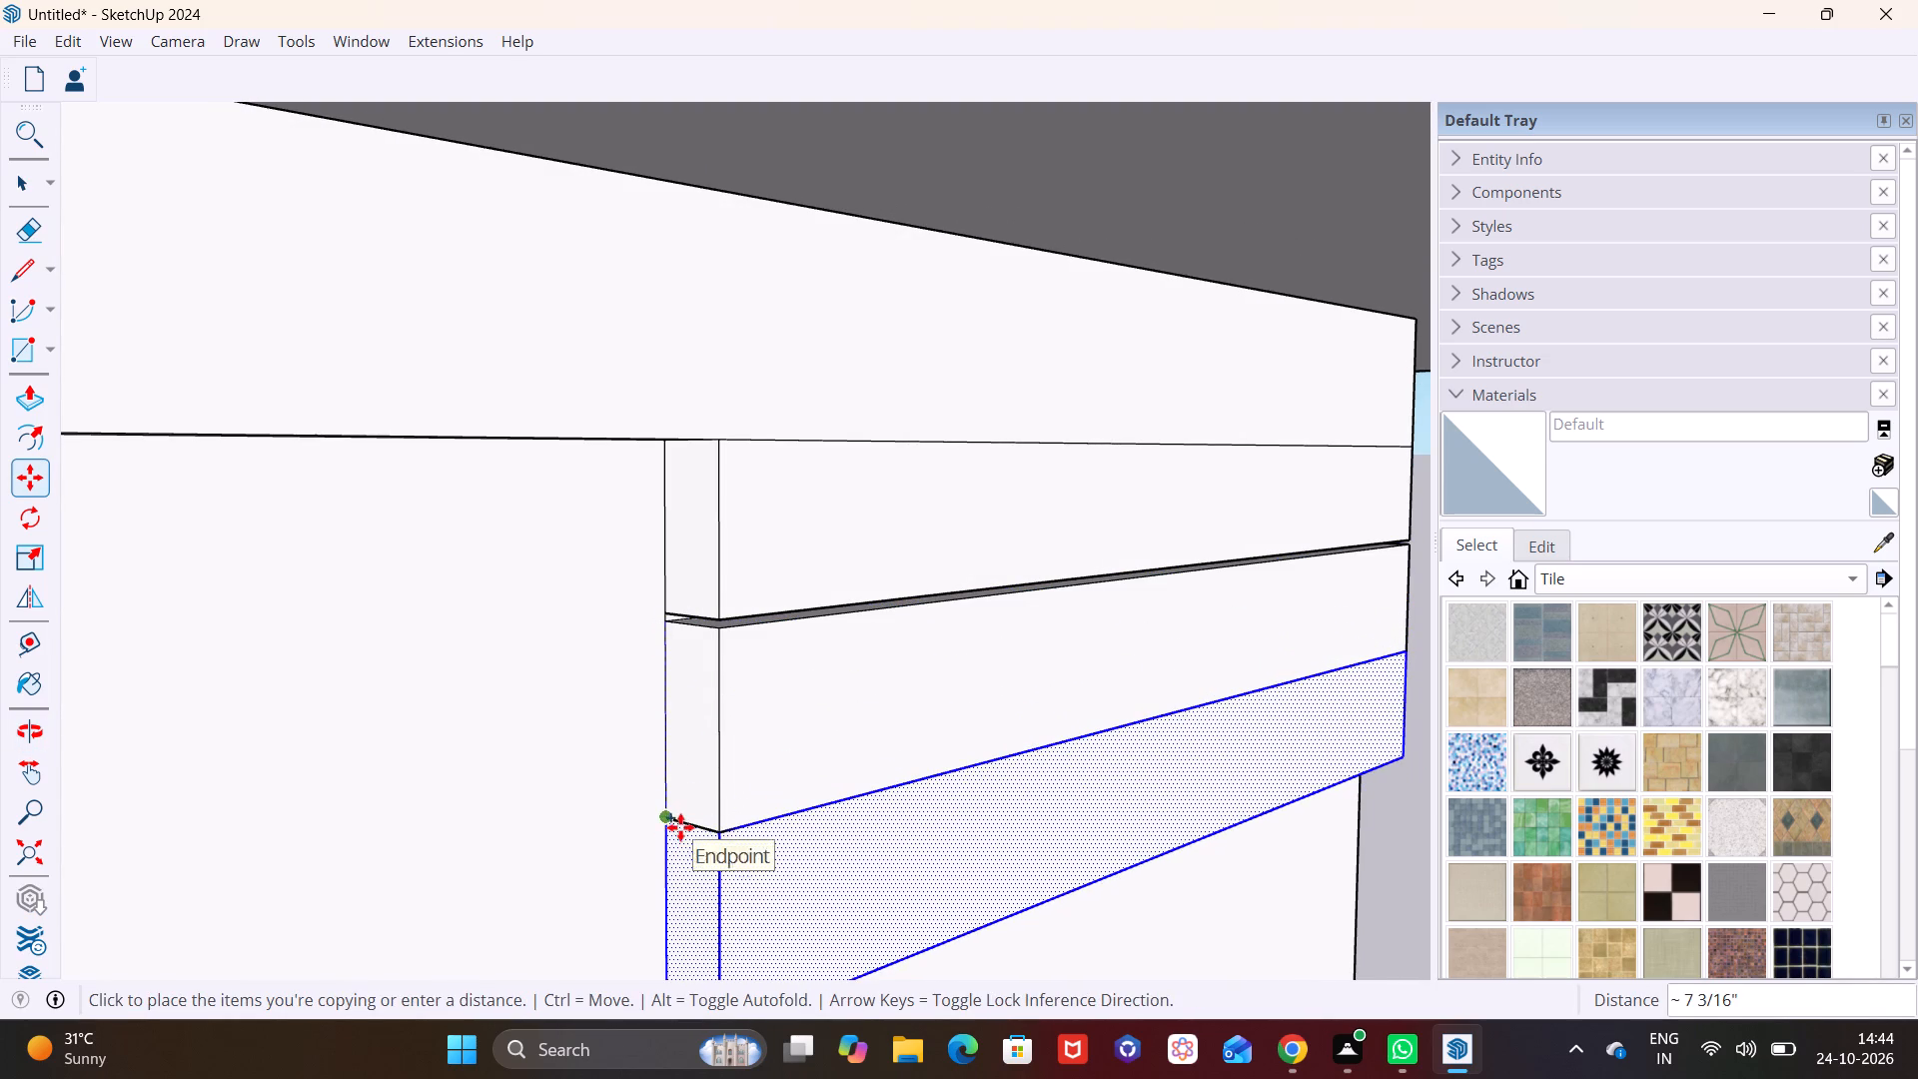
{"action": "middle_click_drag", "start_coordinate": [688, 816], "coordinate": [664, 629]}
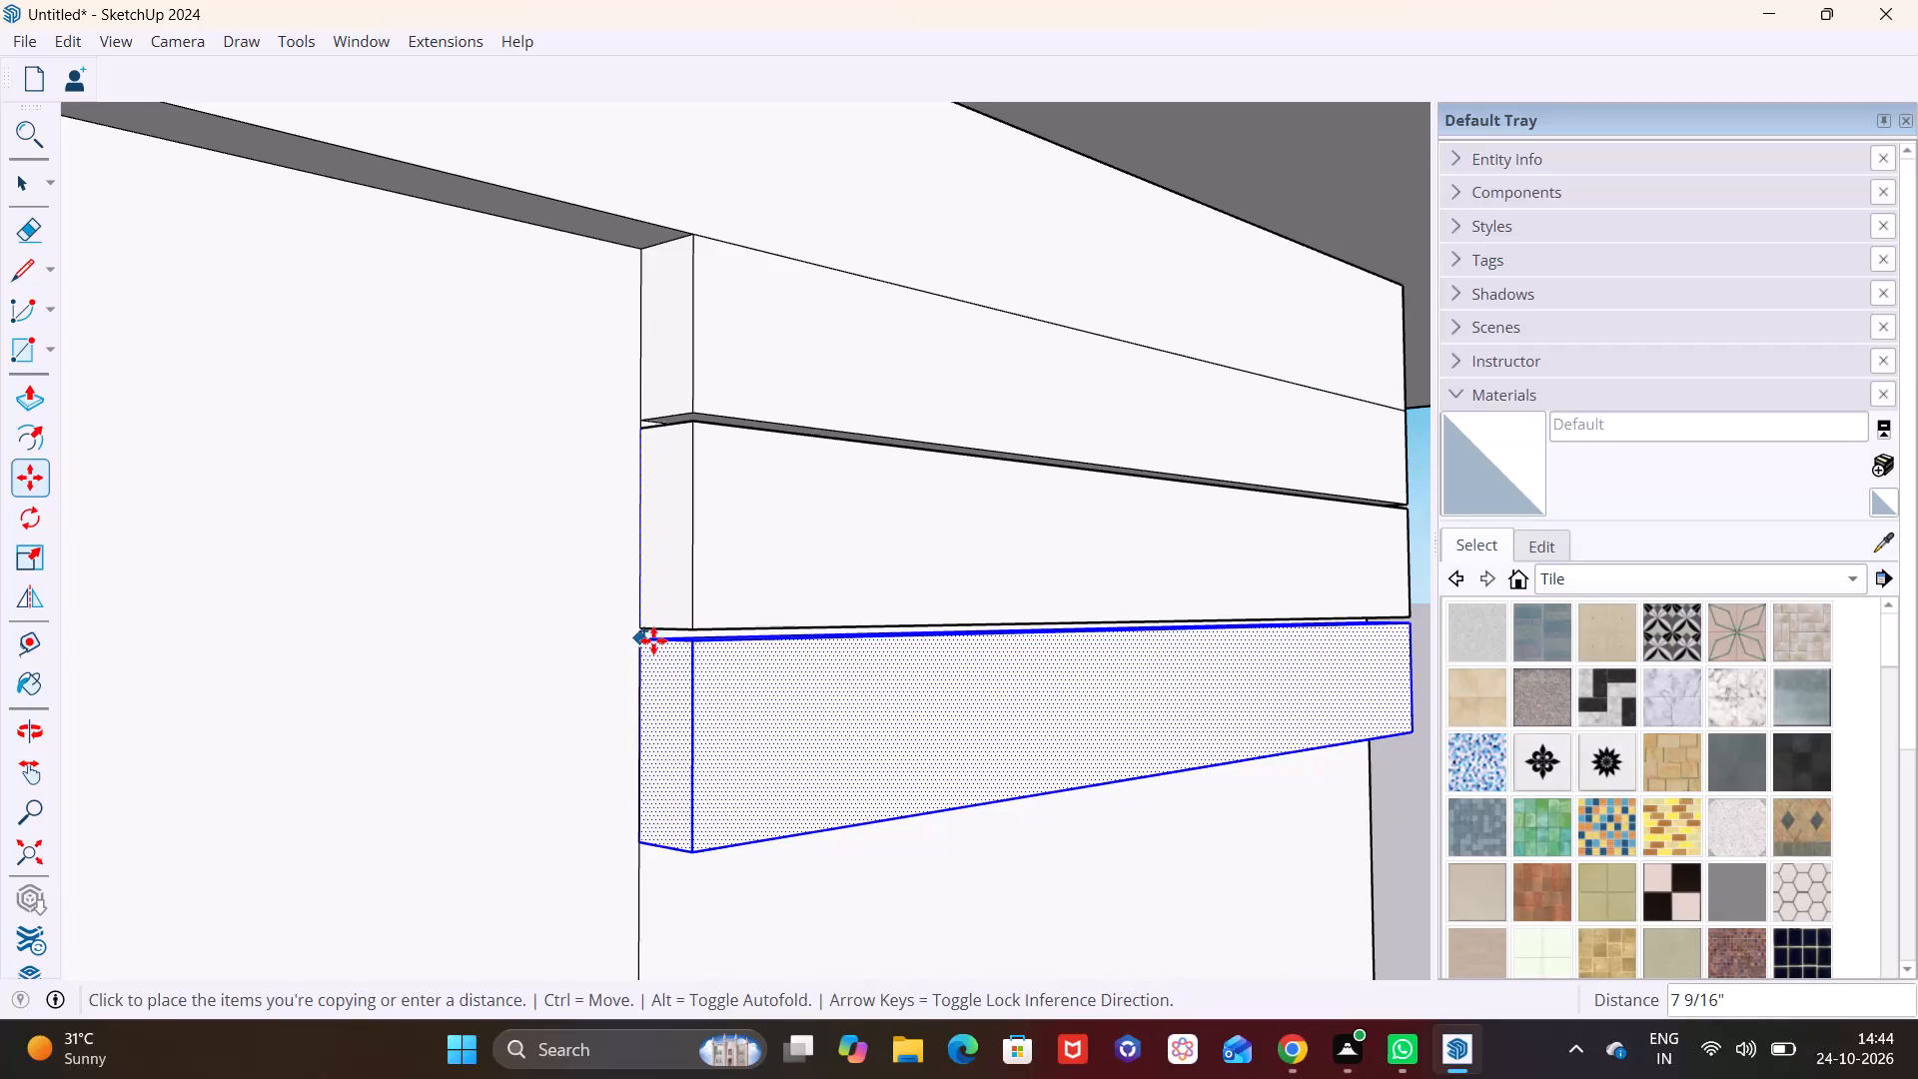
{"action": "left_click", "coordinate": [653, 640]}
Copy the corner panel's lowest block straight down 7 7/8" to add another block beneath it.
{"action": "left_click", "coordinate": [643, 642]}
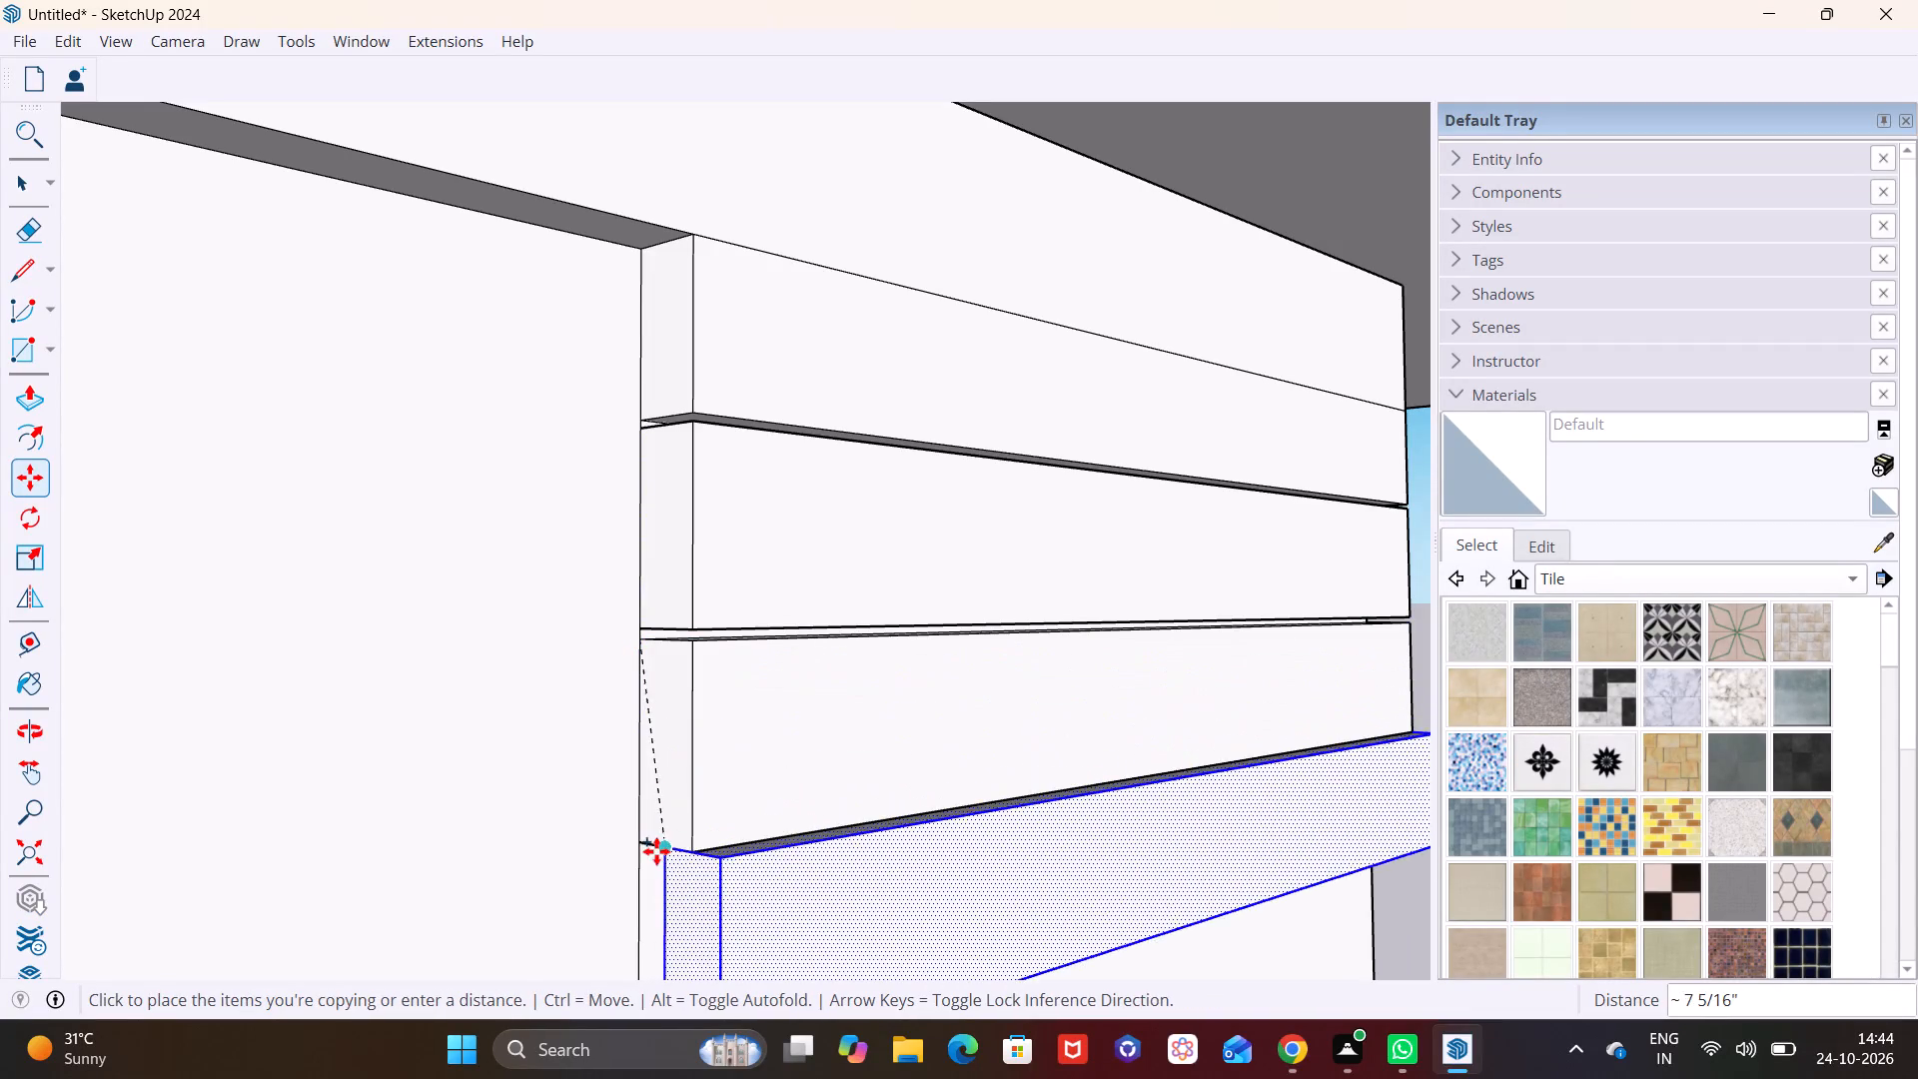
{"action": "left_click_drag", "start_coordinate": [642, 861], "coordinate": [652, 858]}
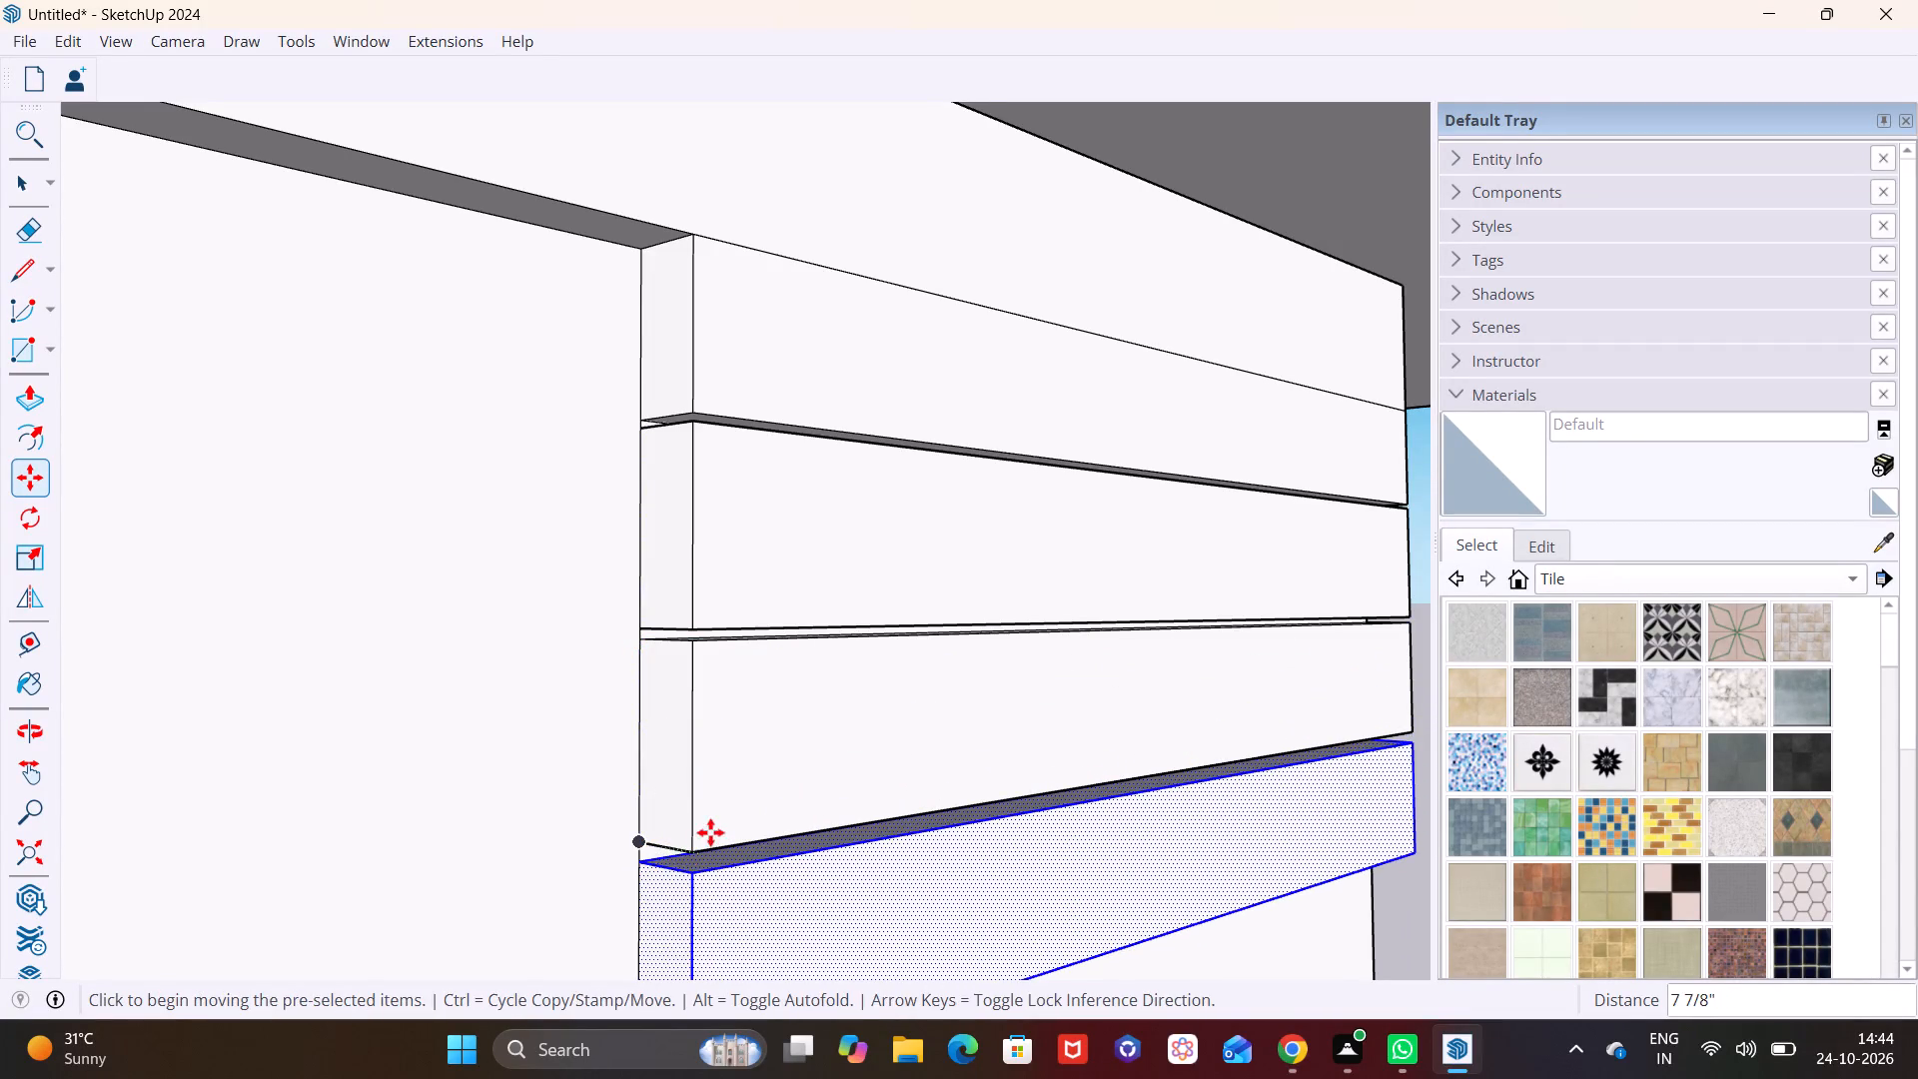
Move the newly copied lowest block up about 3/8" to narrow the gap beneath the block above.
{"action": "scroll", "coordinate": [712, 828], "scroll_direction": "down", "scroll_amount": 3}
{"action": "middle_click_drag", "start_coordinate": [744, 794], "coordinate": [684, 538], "text": "shift"}
{"action": "scroll", "coordinate": [601, 560], "scroll_direction": "up", "scroll_amount": 9}
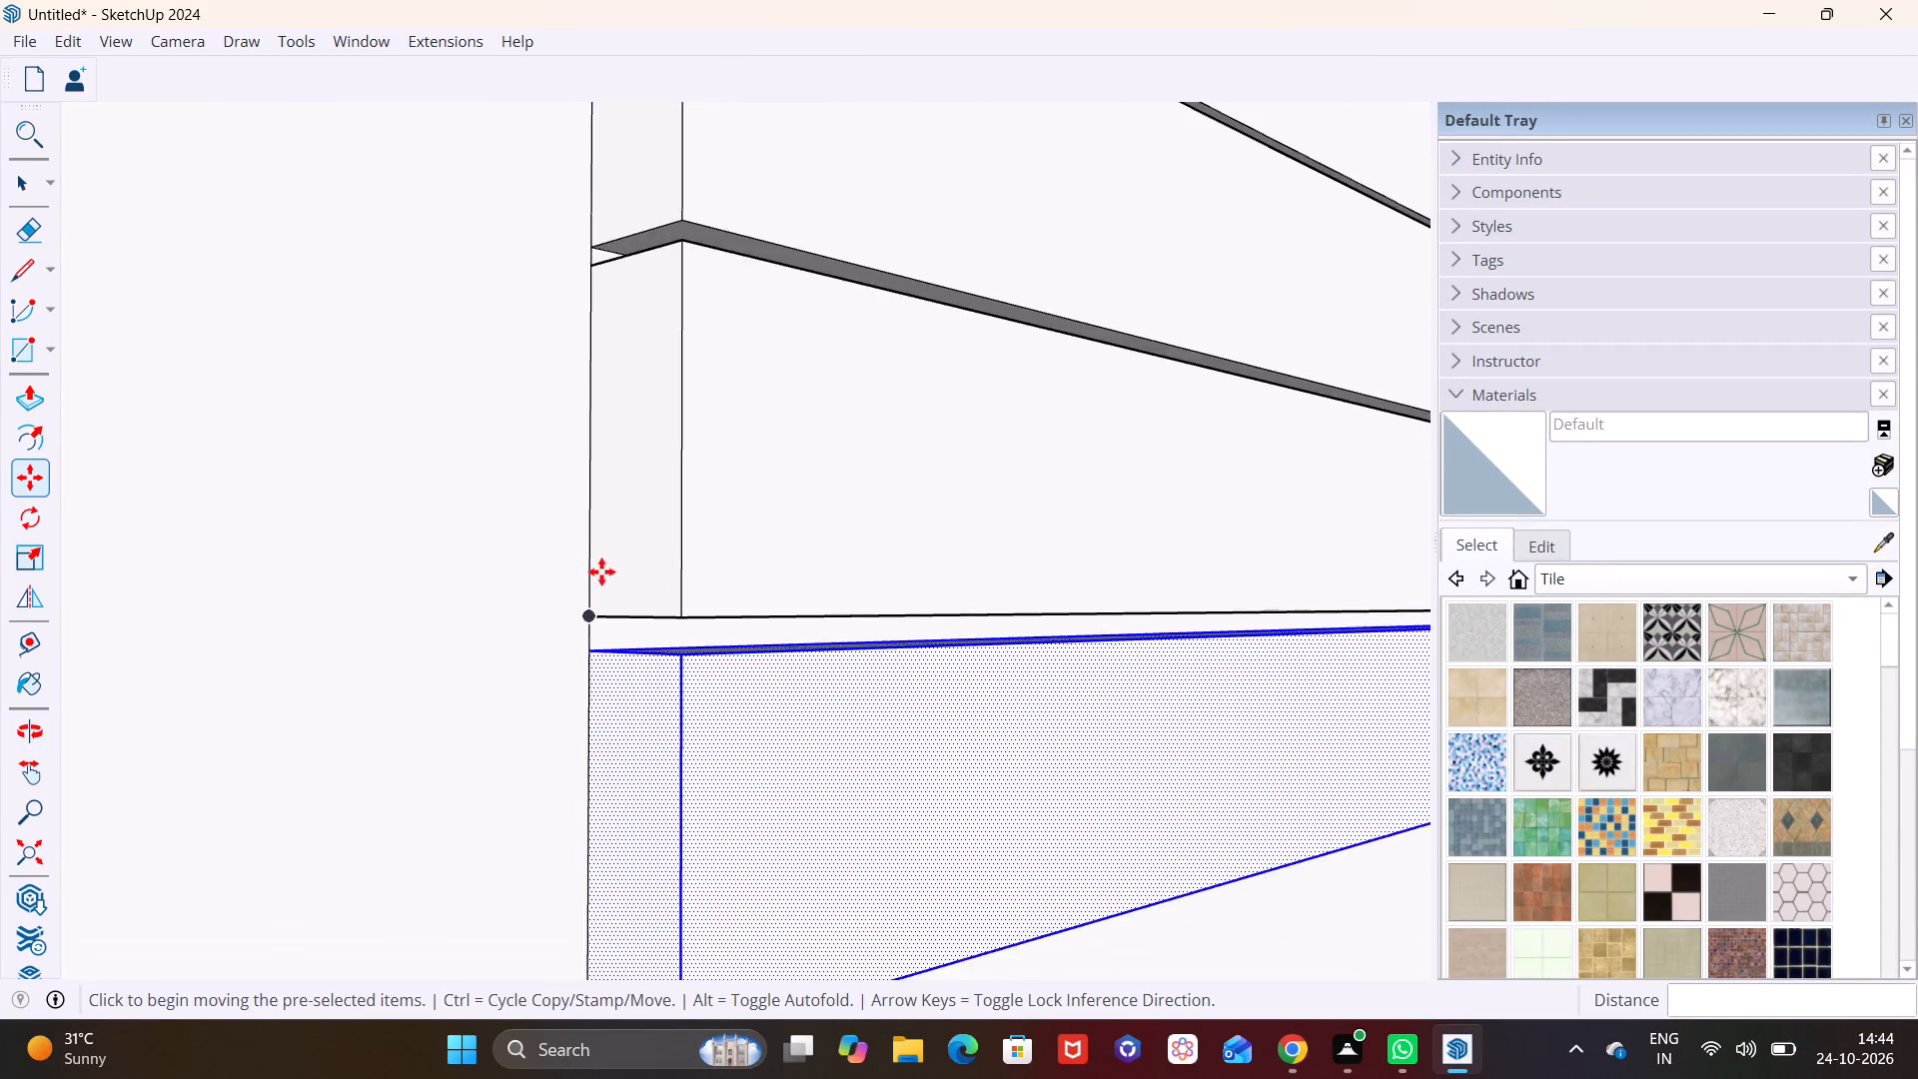
{"action": "scroll", "coordinate": [601, 571], "scroll_direction": "up", "scroll_amount": 3}
{"action": "left_click", "coordinate": [586, 689]}
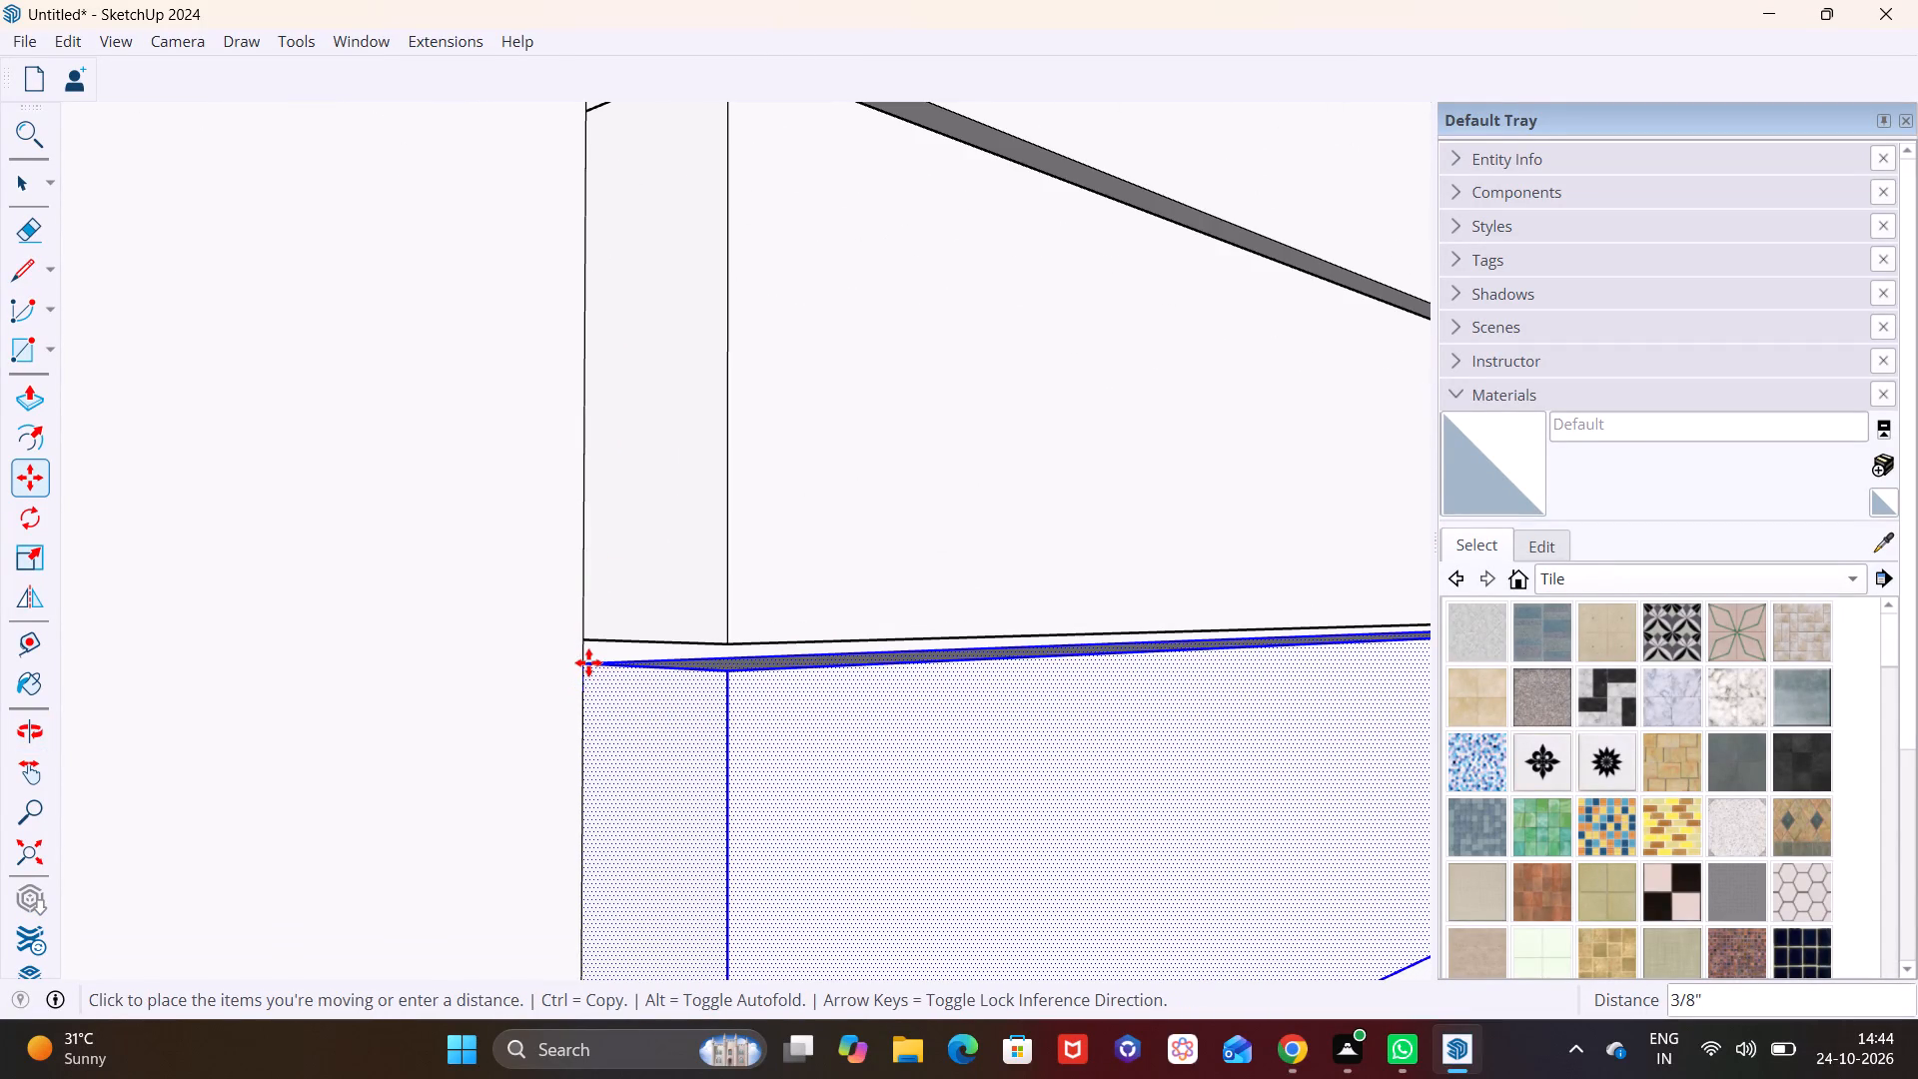
{"action": "left_click", "coordinate": [588, 662]}
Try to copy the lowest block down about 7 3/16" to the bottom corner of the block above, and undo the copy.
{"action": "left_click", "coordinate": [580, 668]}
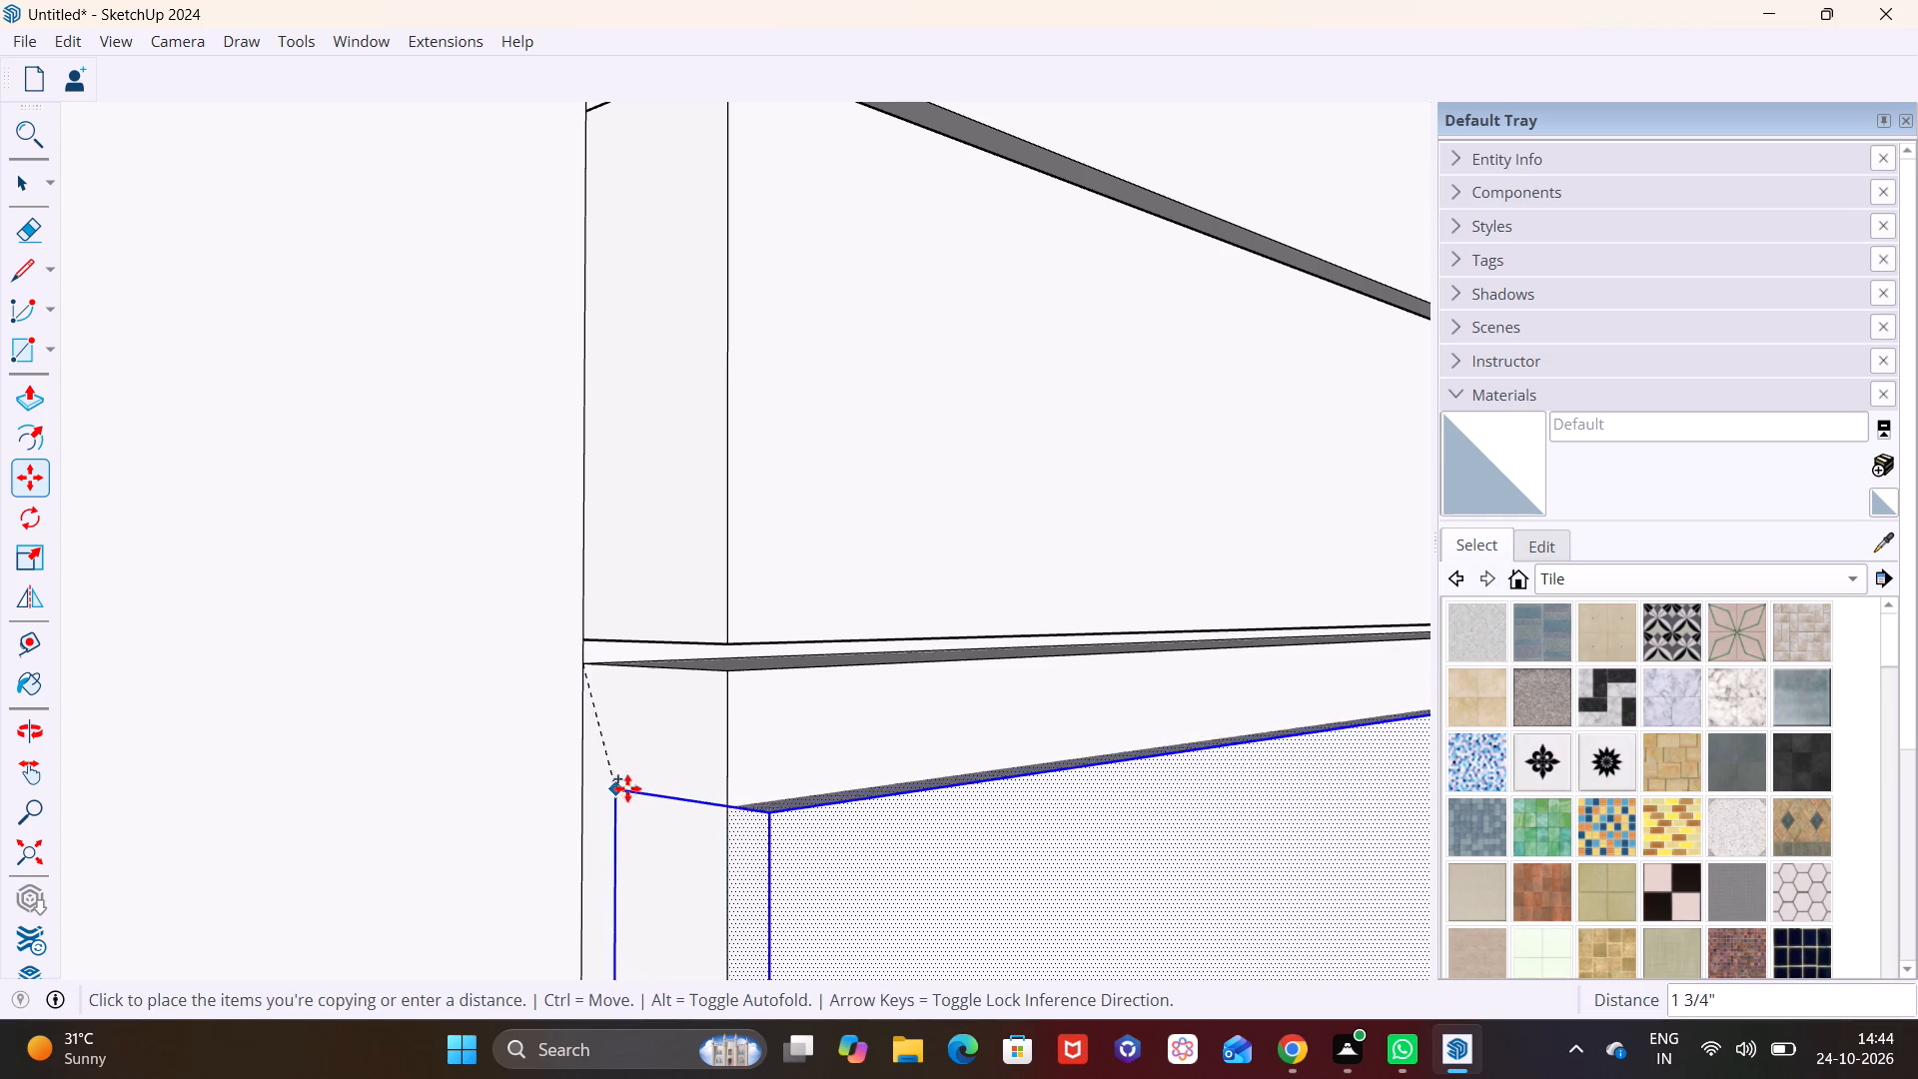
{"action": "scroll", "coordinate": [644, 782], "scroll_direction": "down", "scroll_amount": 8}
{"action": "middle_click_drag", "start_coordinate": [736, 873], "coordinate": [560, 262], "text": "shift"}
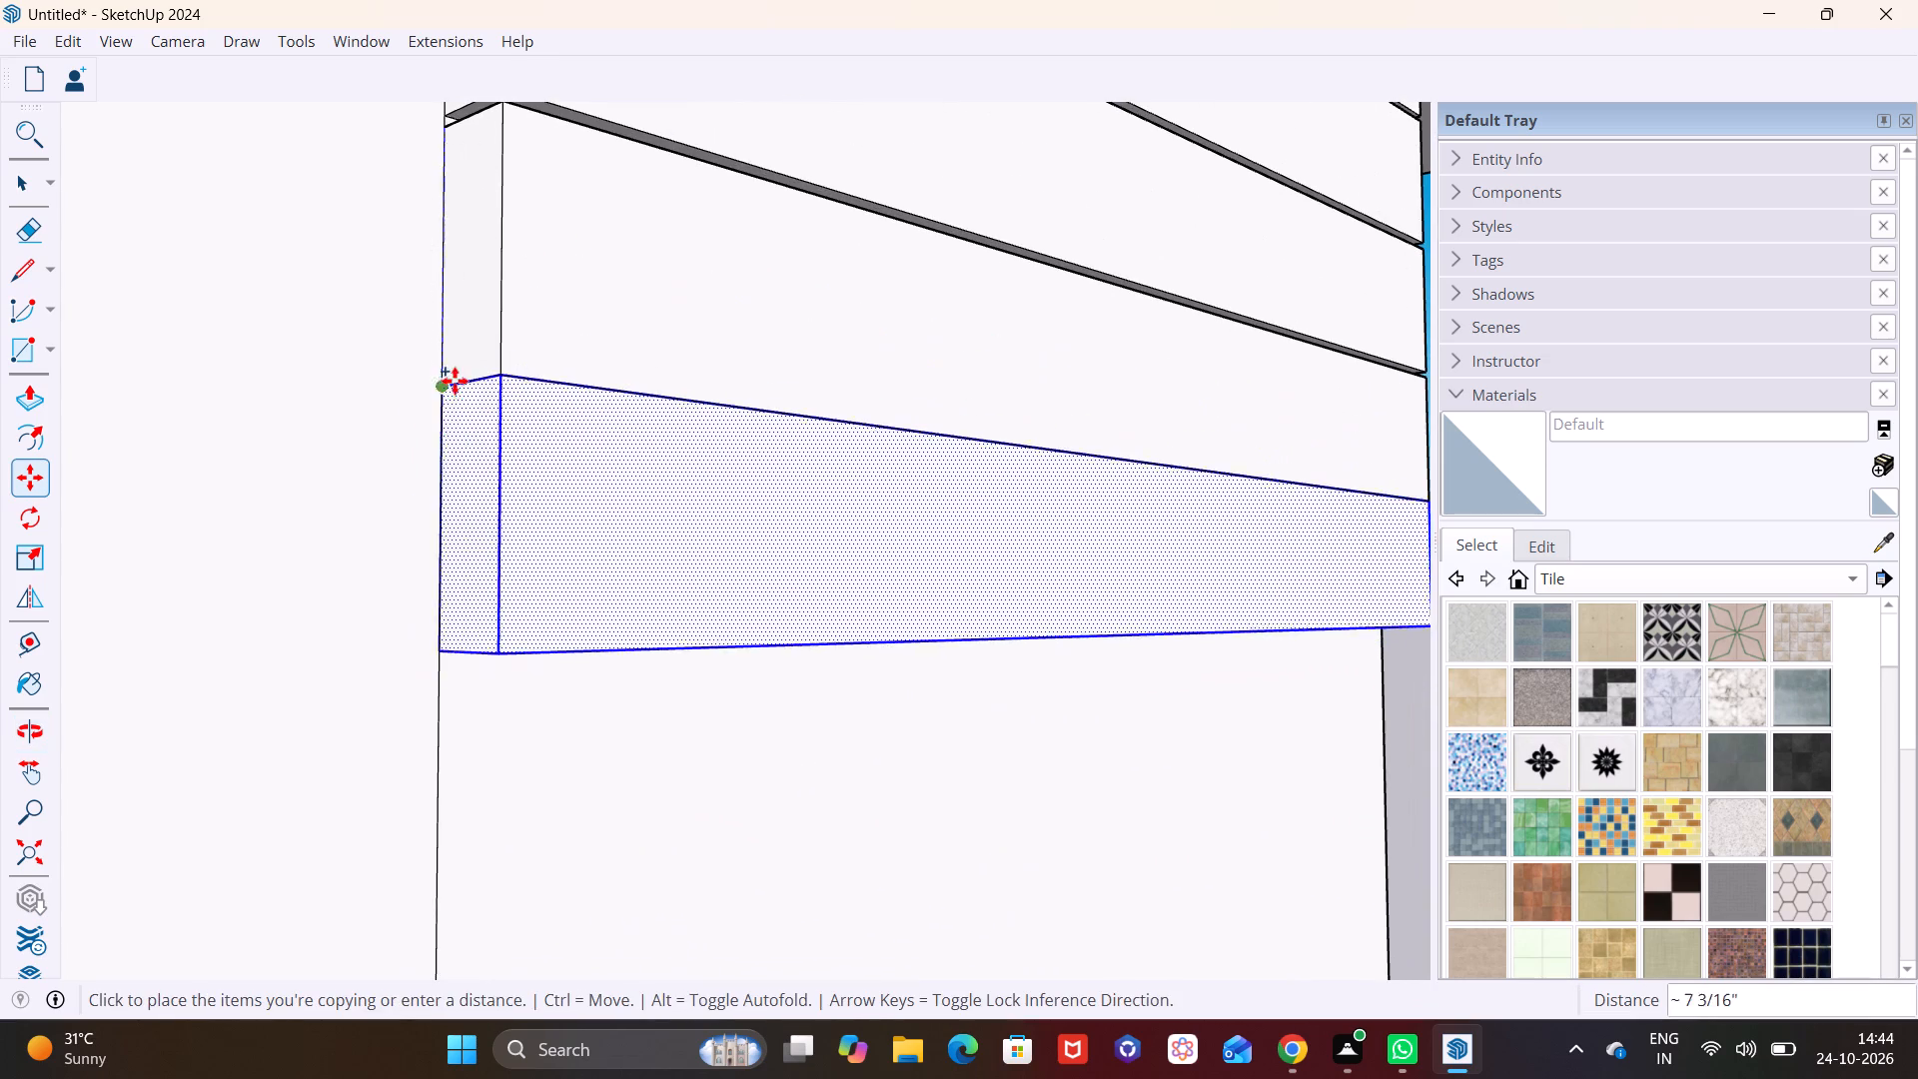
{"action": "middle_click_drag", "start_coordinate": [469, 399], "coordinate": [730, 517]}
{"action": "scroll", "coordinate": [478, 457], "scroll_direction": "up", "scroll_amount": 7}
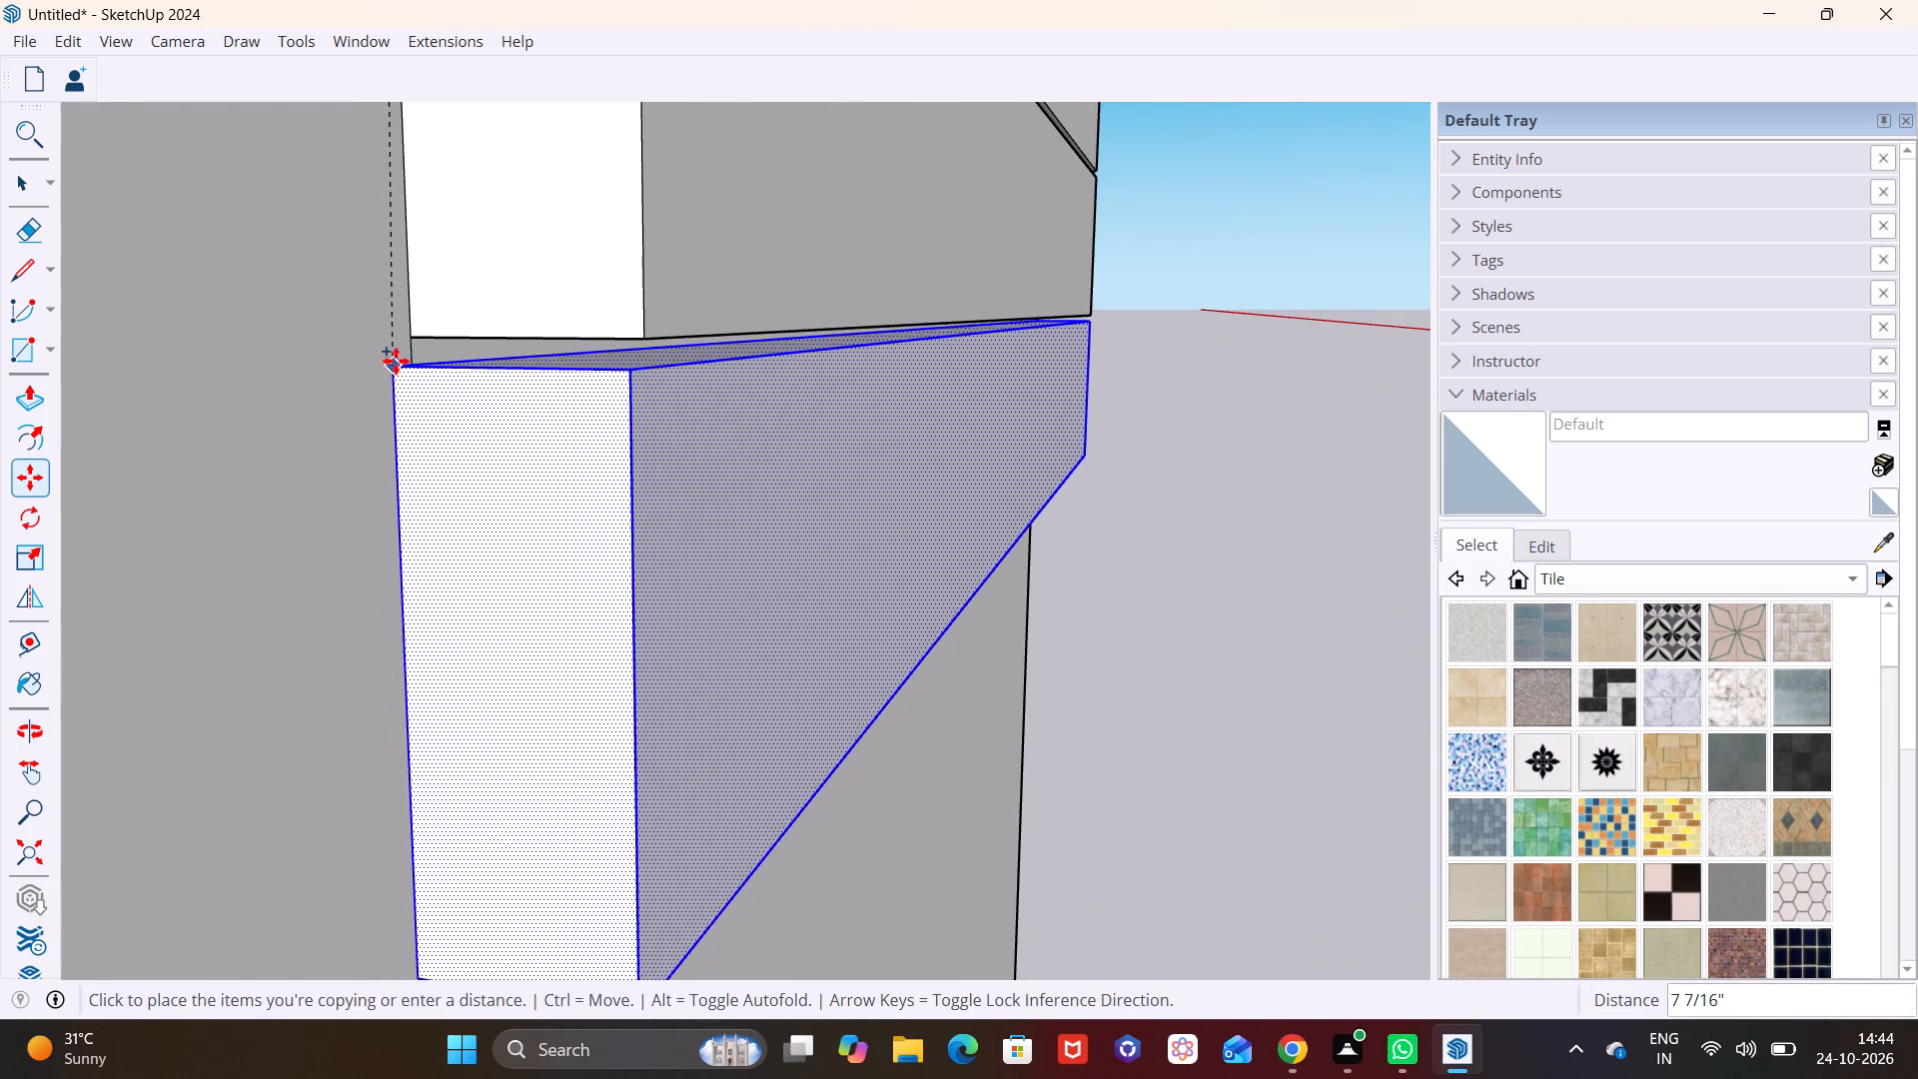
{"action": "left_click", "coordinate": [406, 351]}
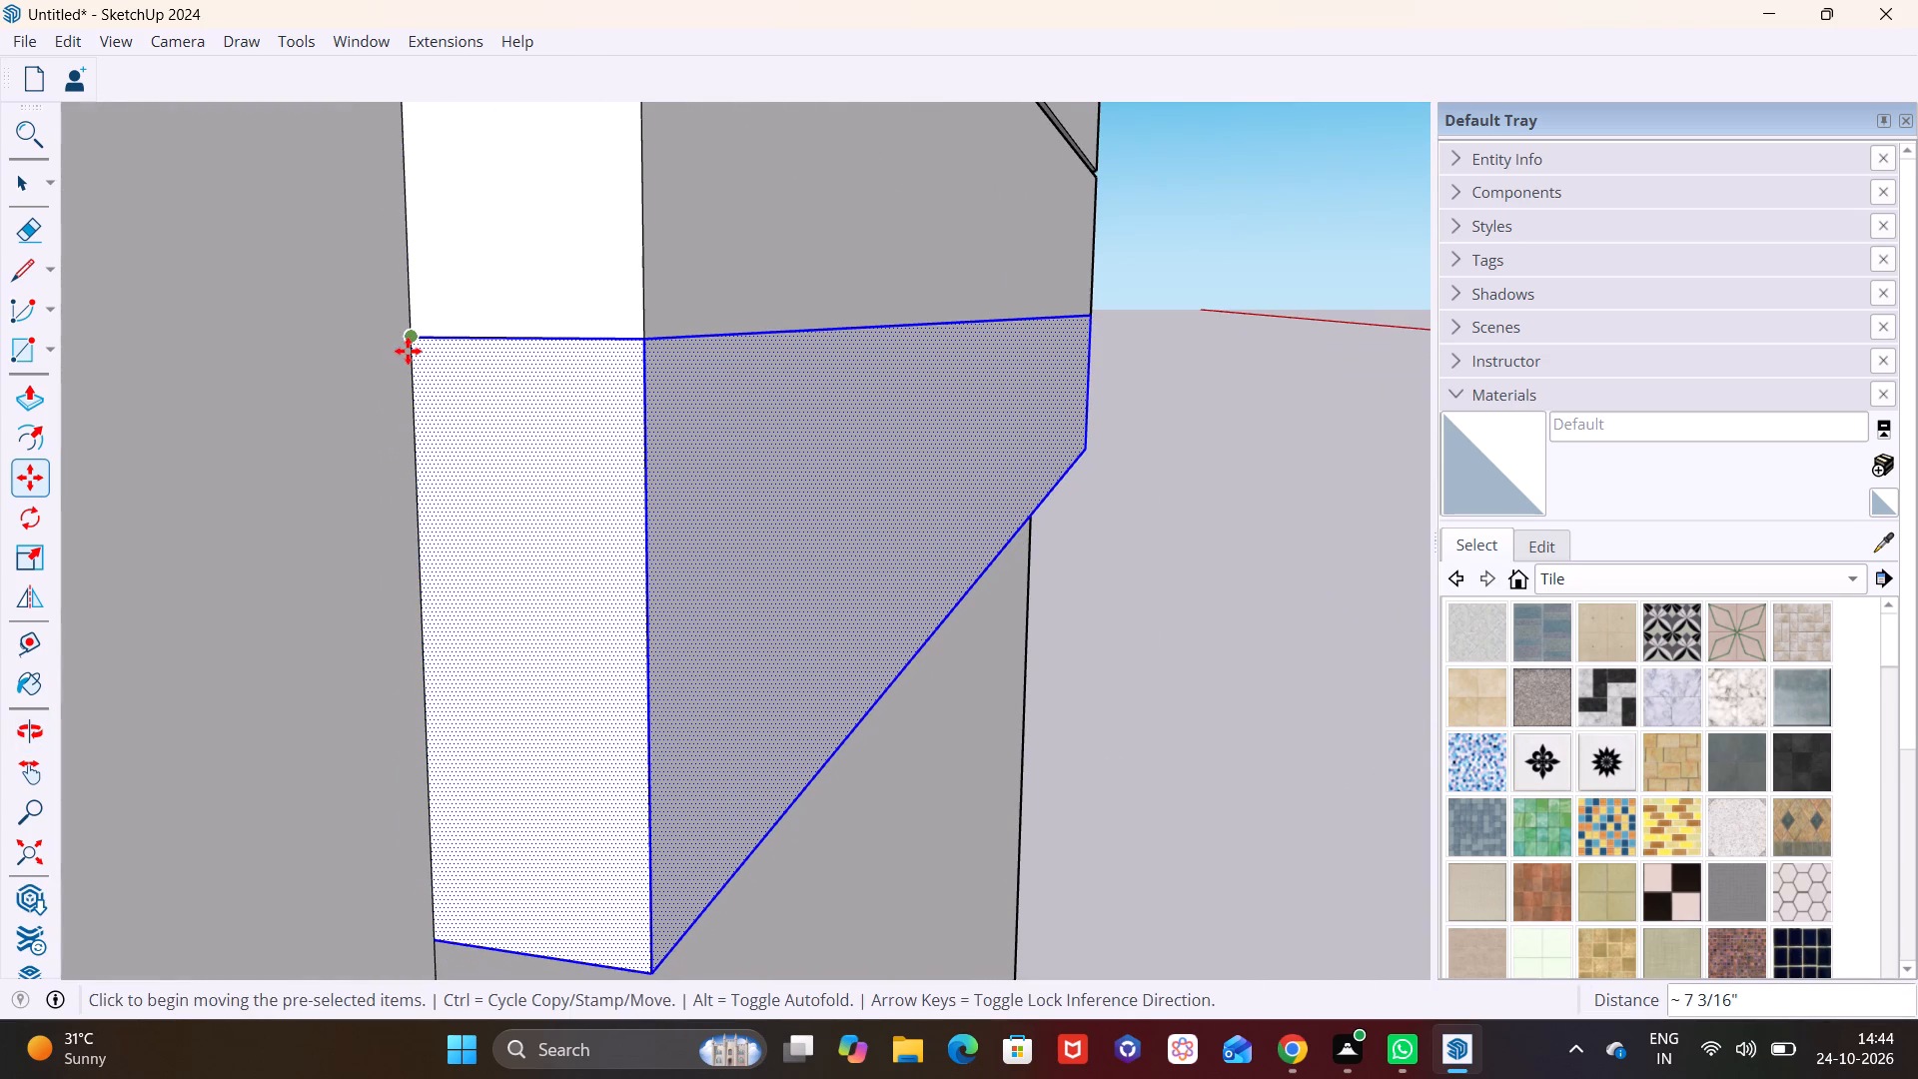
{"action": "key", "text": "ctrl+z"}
Select the front, both end, top and bottom faces of the lowest block on the corner panel.
{"action": "scroll", "coordinate": [547, 330], "scroll_direction": "down", "scroll_amount": 13}
{"action": "middle_click_drag", "start_coordinate": [827, 355], "coordinate": [802, 536], "text": "shift"}
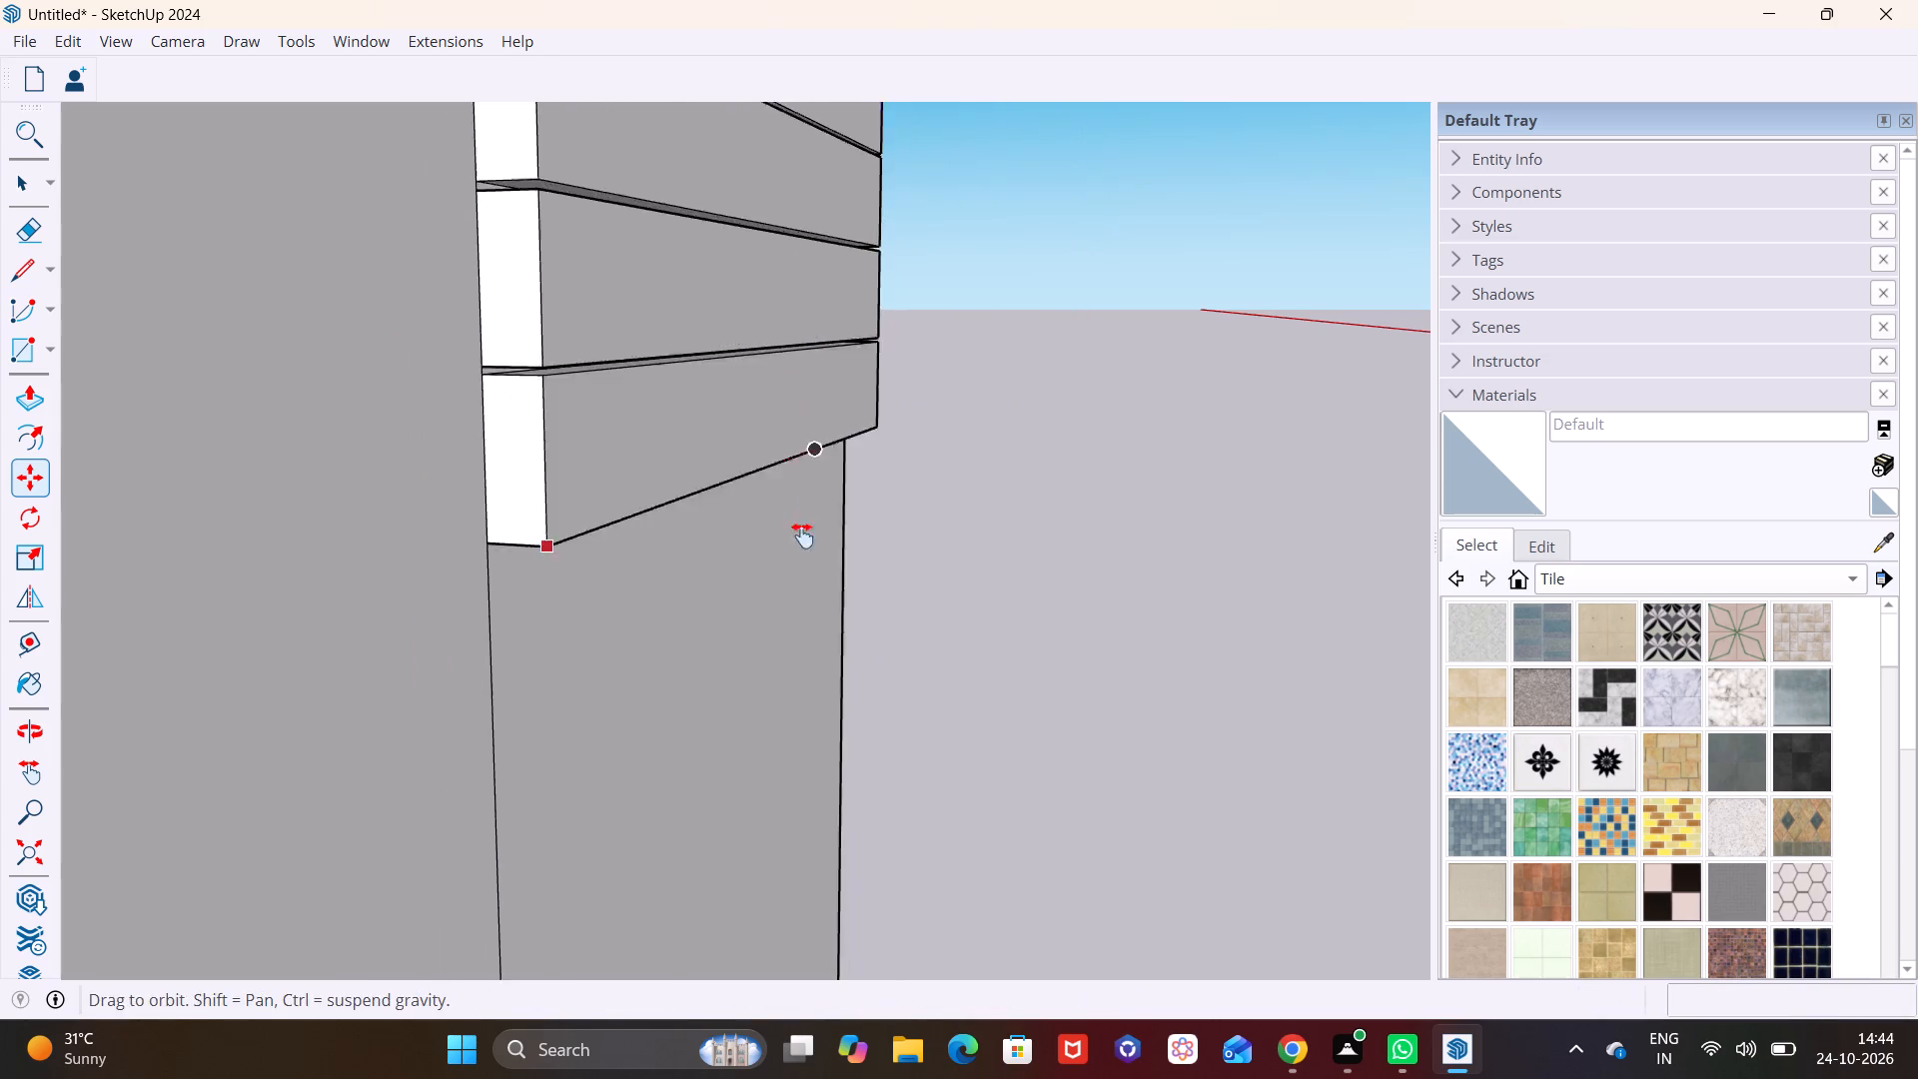
{"action": "middle_click_drag", "start_coordinate": [802, 536], "coordinate": [782, 596], "text": "shift"}
{"action": "key", "text": "space"}
{"action": "double_click", "coordinate": [627, 656]}
{"action": "double_click", "coordinate": [455, 710], "text": "ctrl"}
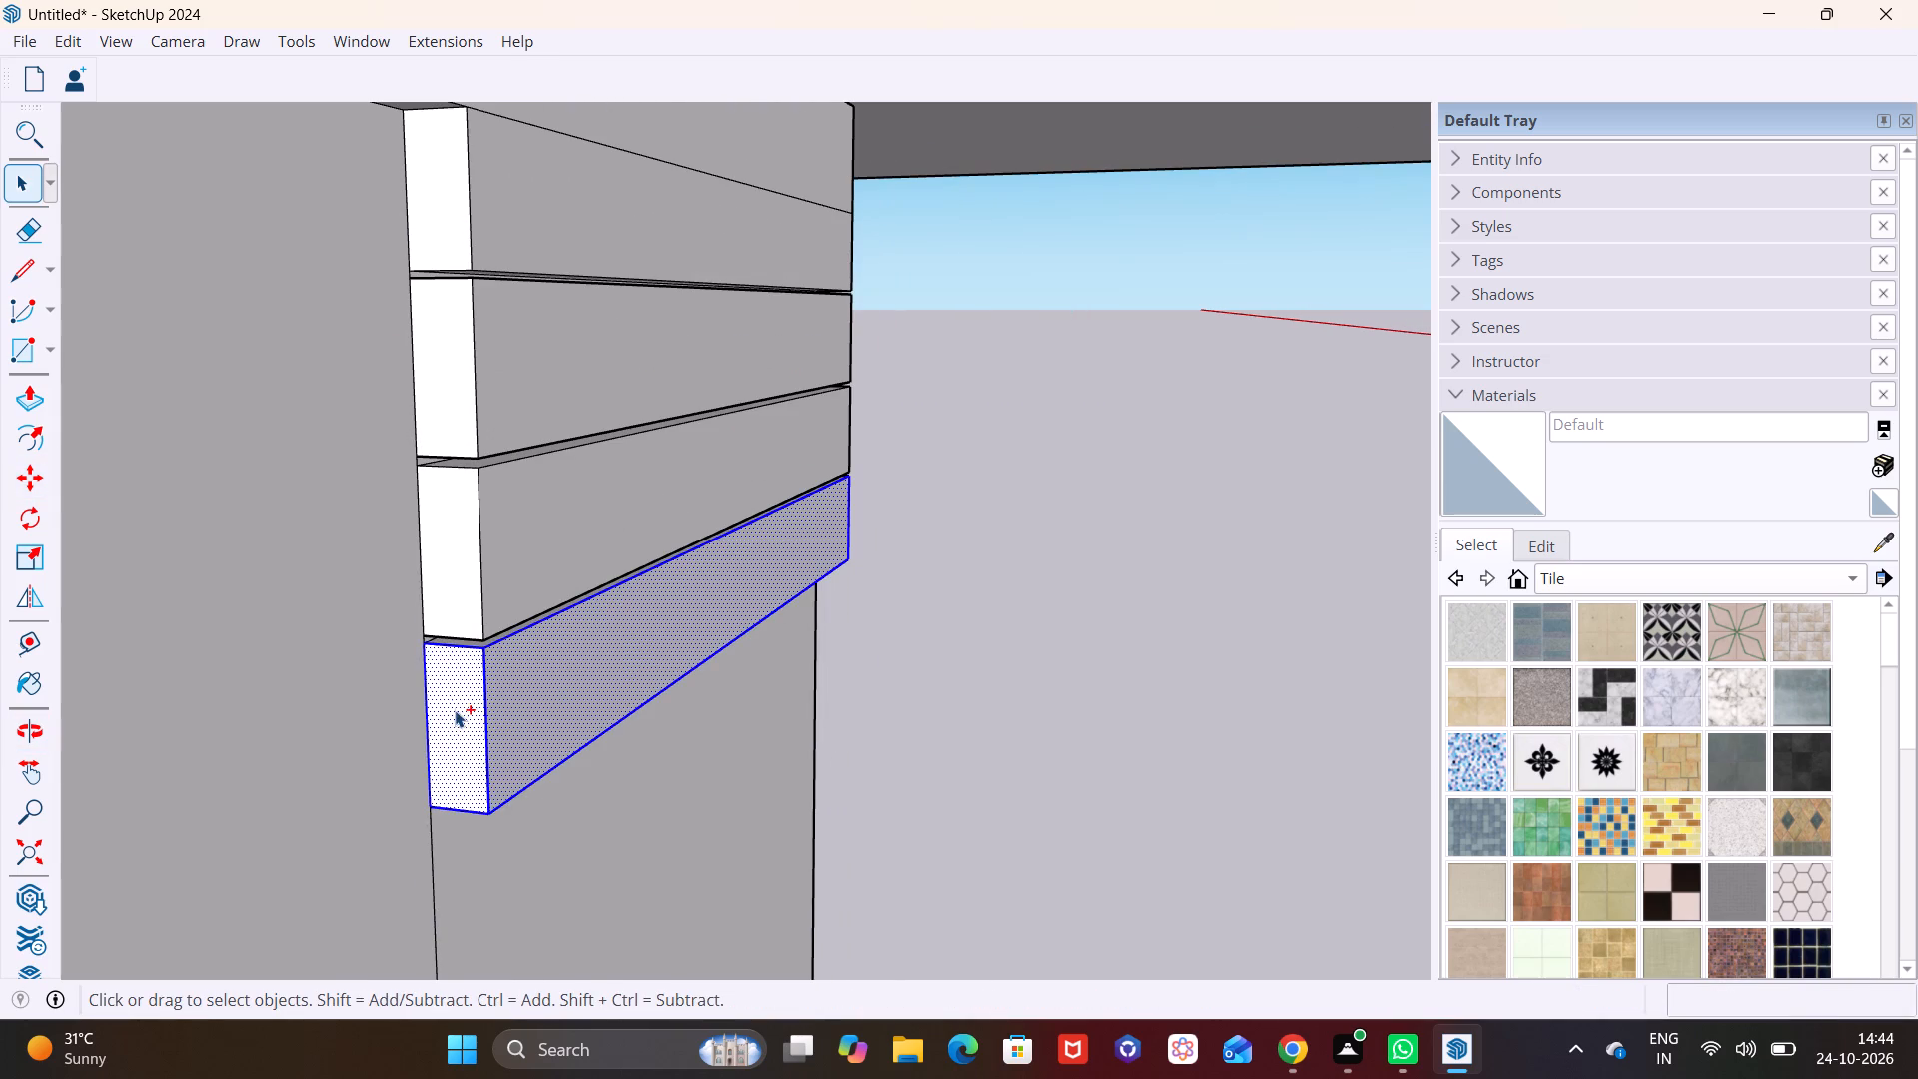
{"action": "scroll", "coordinate": [537, 576], "scroll_direction": "up", "scroll_amount": 11}
{"action": "left_click", "coordinate": [405, 748], "text": "ctrl"}
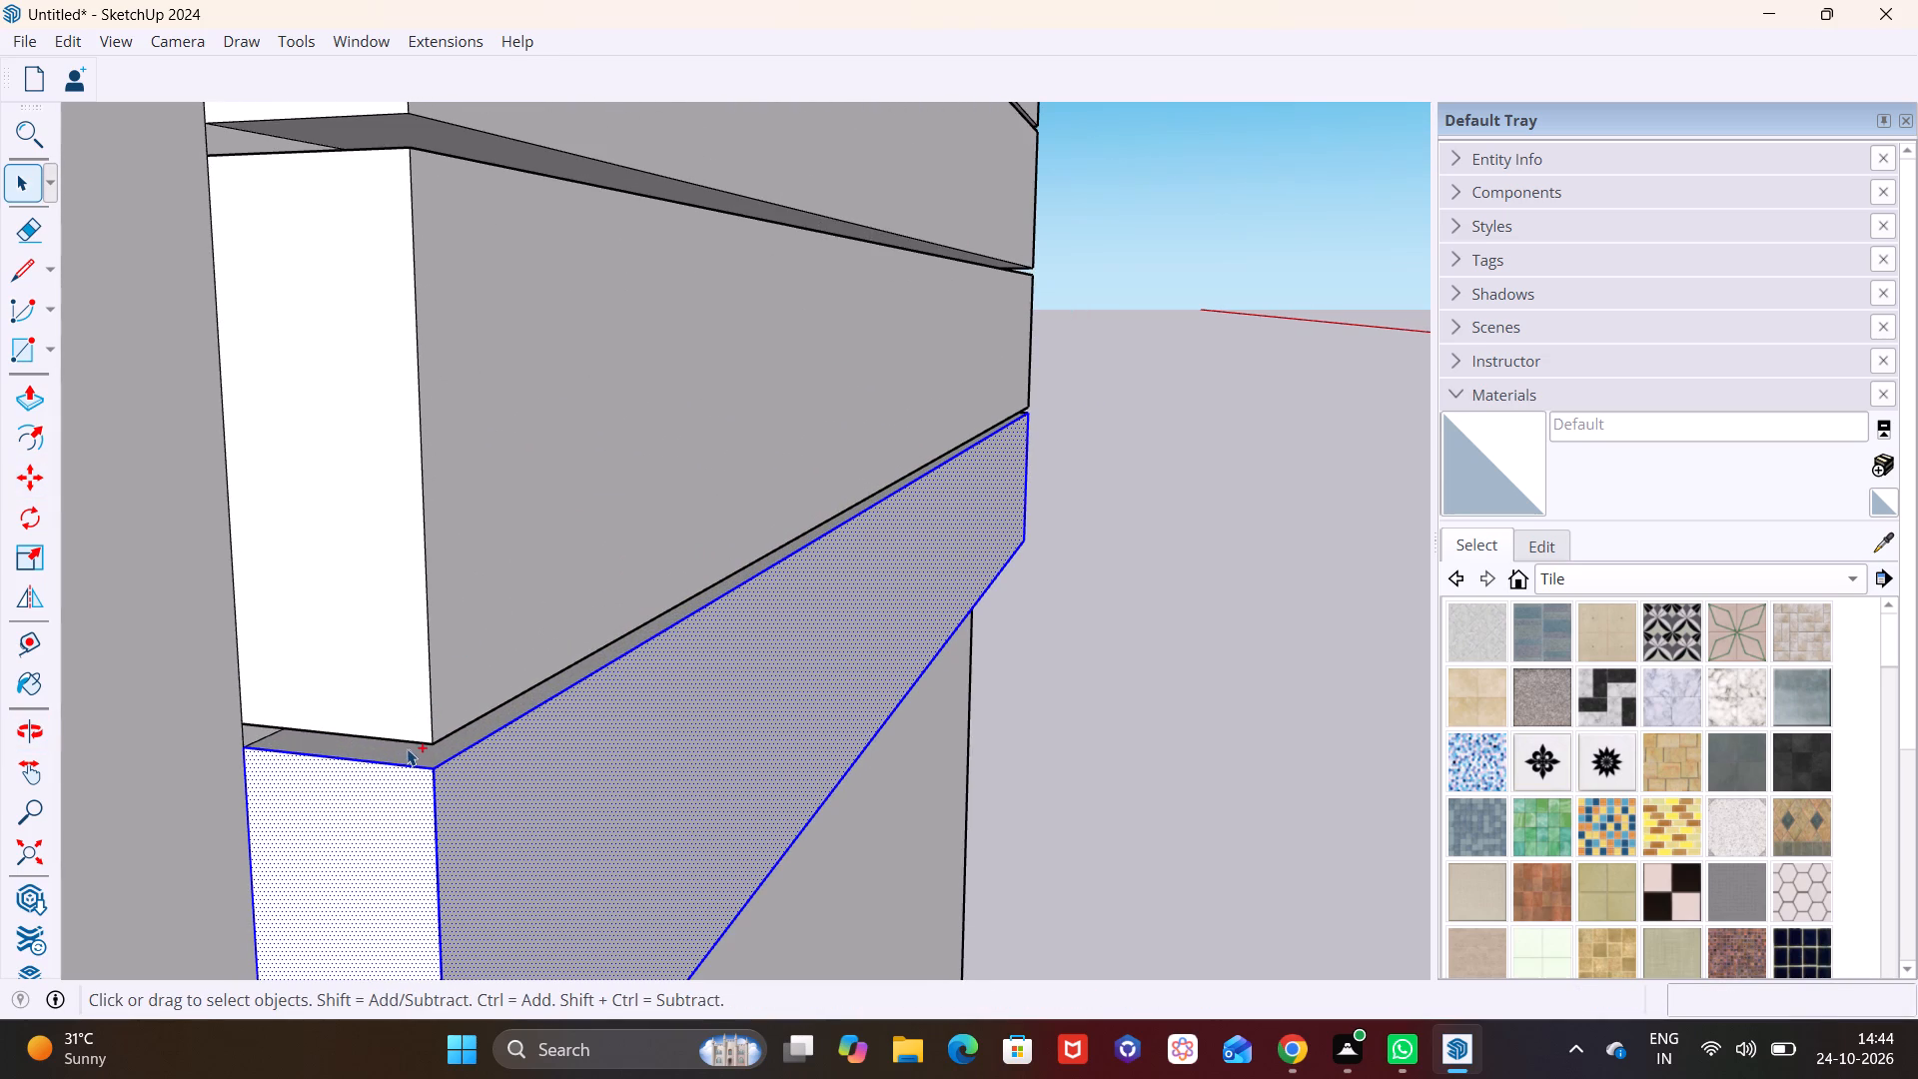
{"action": "left_click", "coordinate": [411, 748], "text": "ctrl"}
{"action": "scroll", "coordinate": [495, 753], "scroll_direction": "down", "scroll_amount": 12}
{"action": "middle_click_drag", "start_coordinate": [705, 815], "coordinate": [528, 445]}
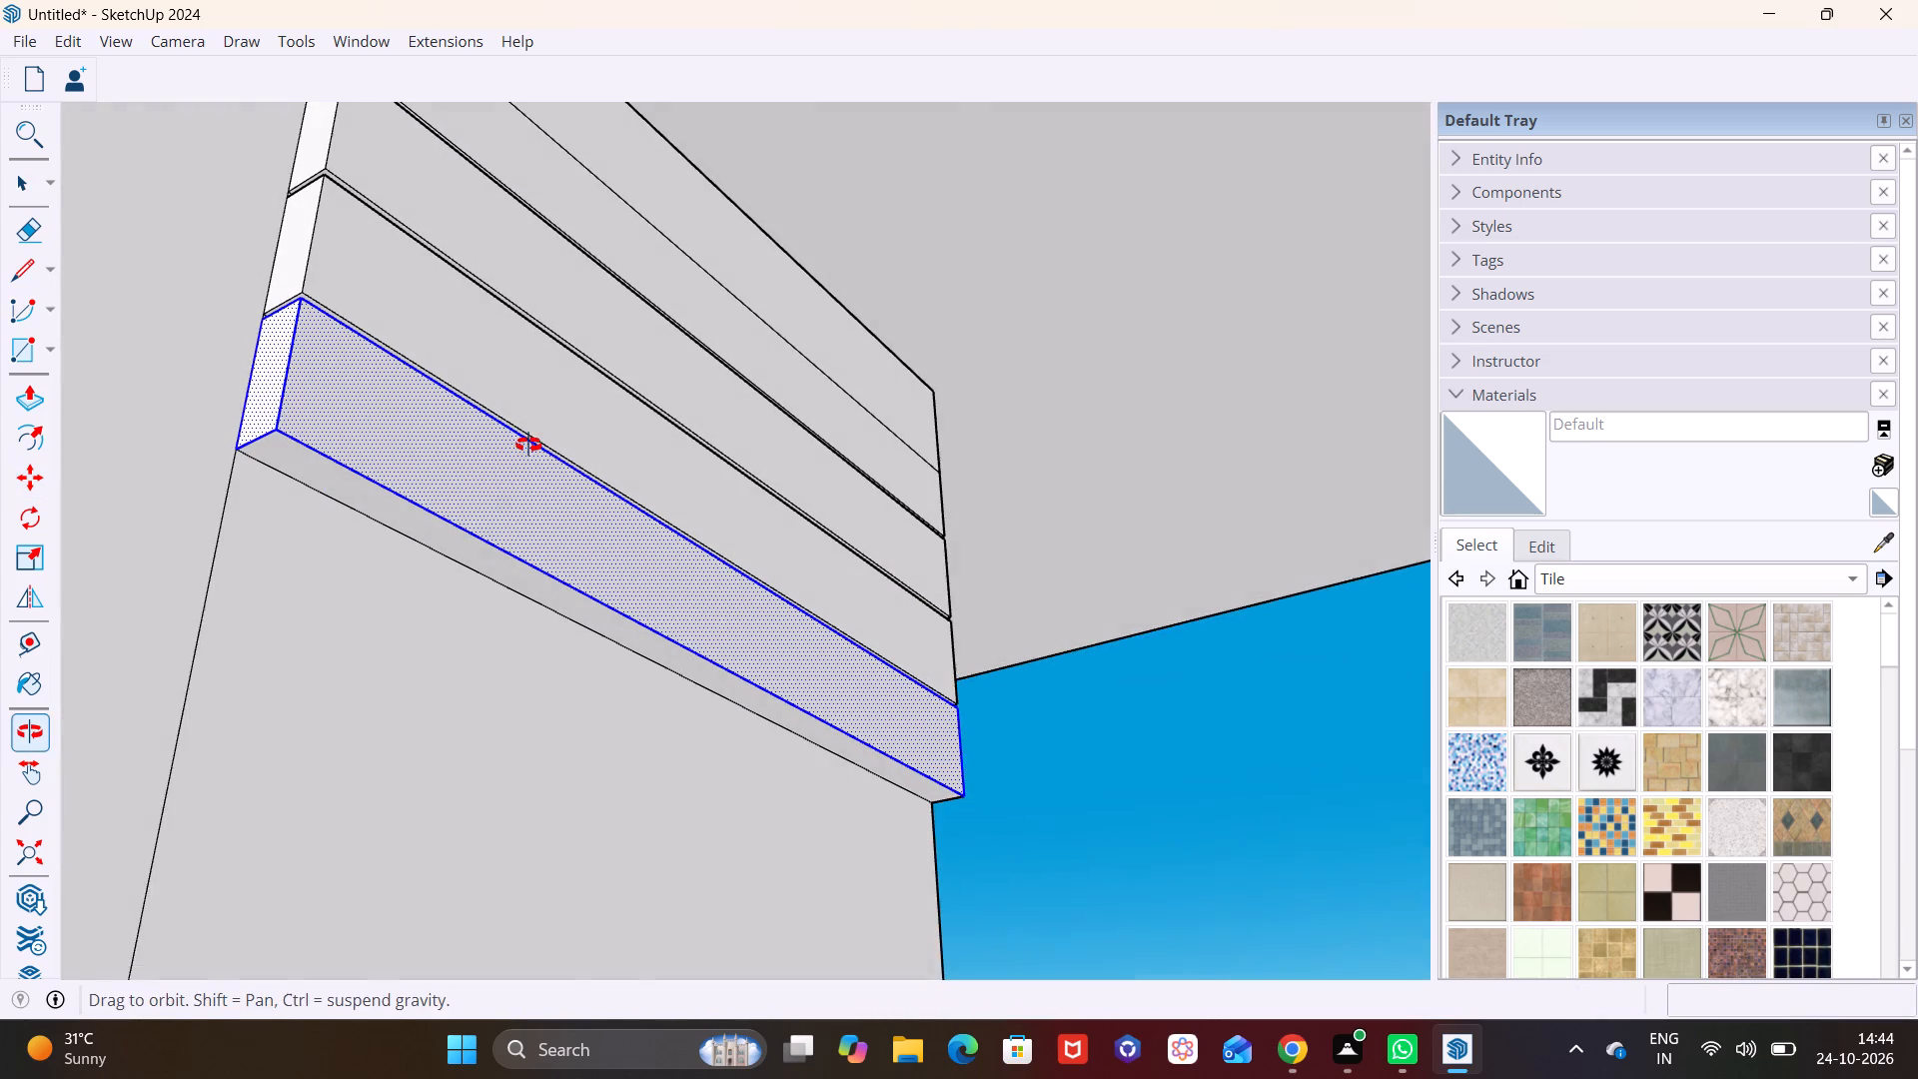
{"action": "middle_click_drag", "start_coordinate": [528, 445], "coordinate": [527, 445]}
{"action": "double_click", "coordinate": [473, 568], "text": "ctrl"}
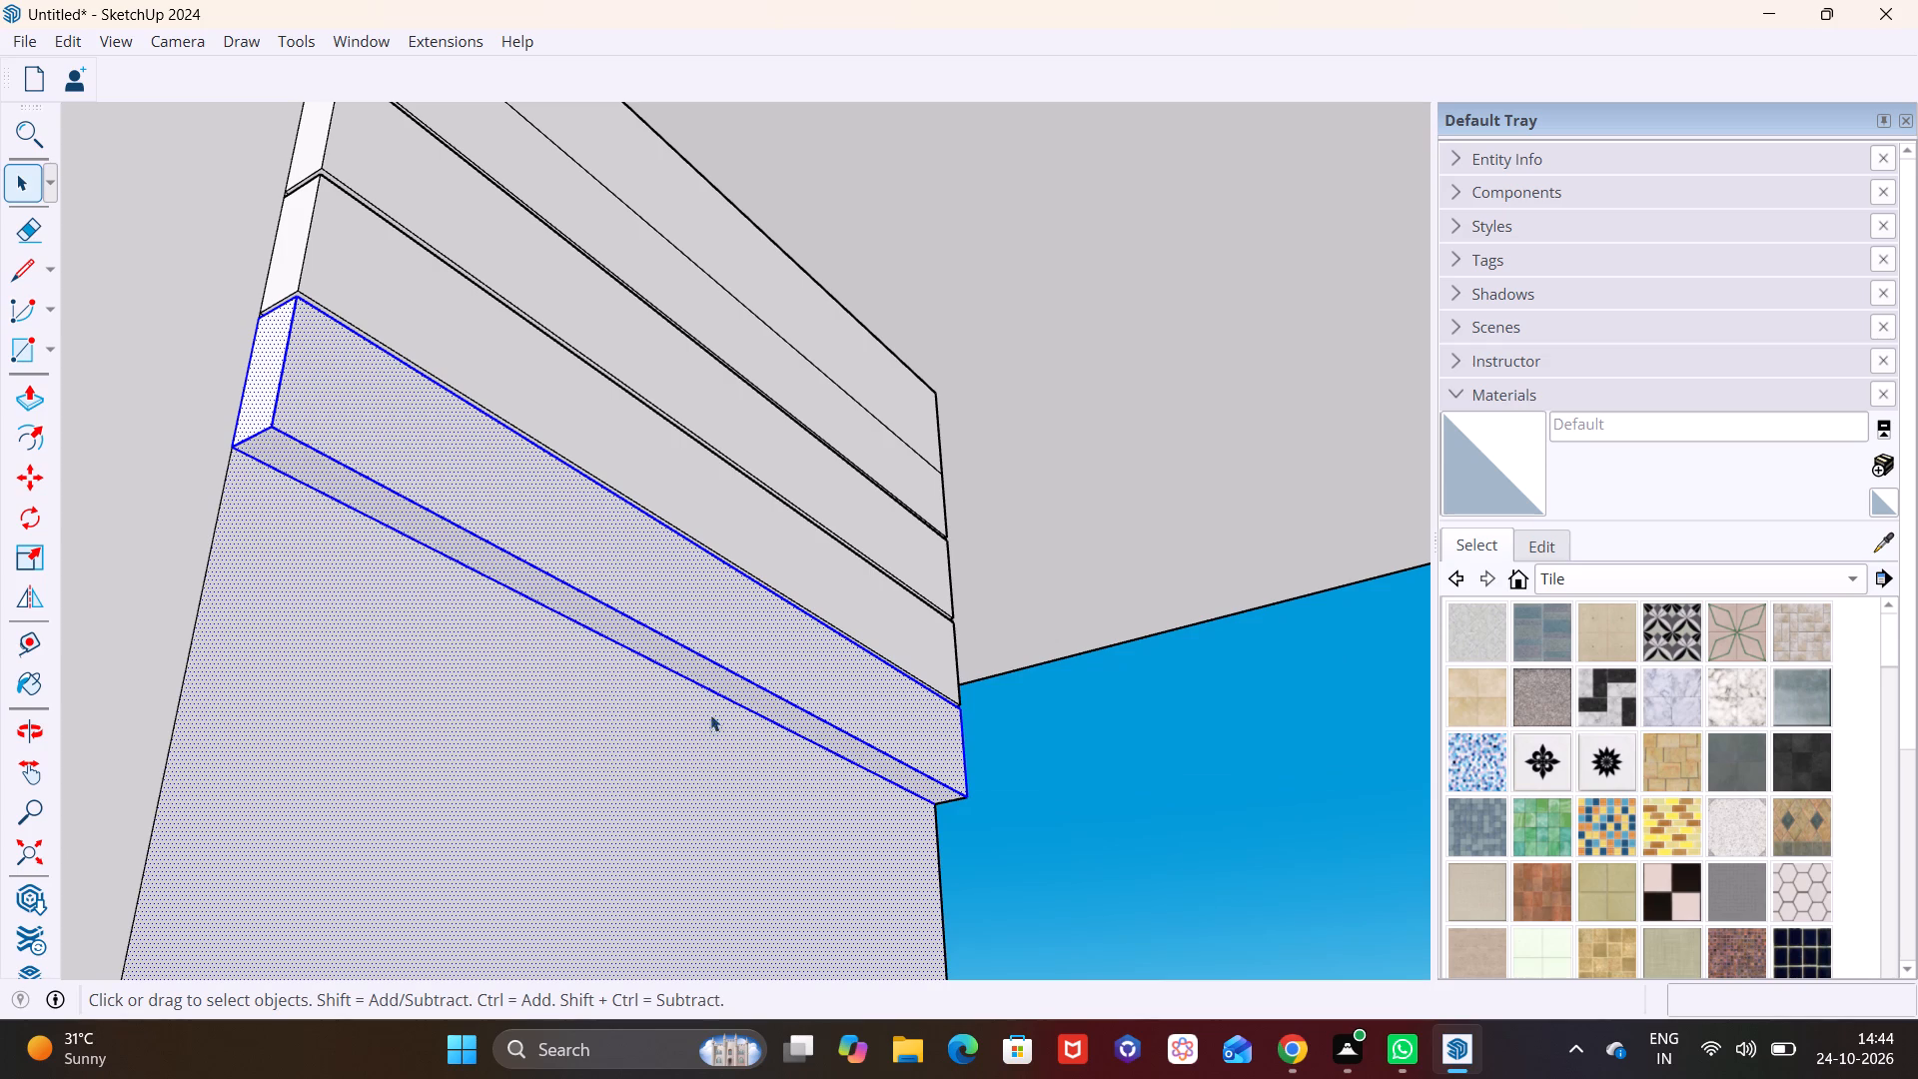
{"action": "left_click", "coordinate": [1255, 791]}
{"action": "double_click", "coordinate": [698, 624]}
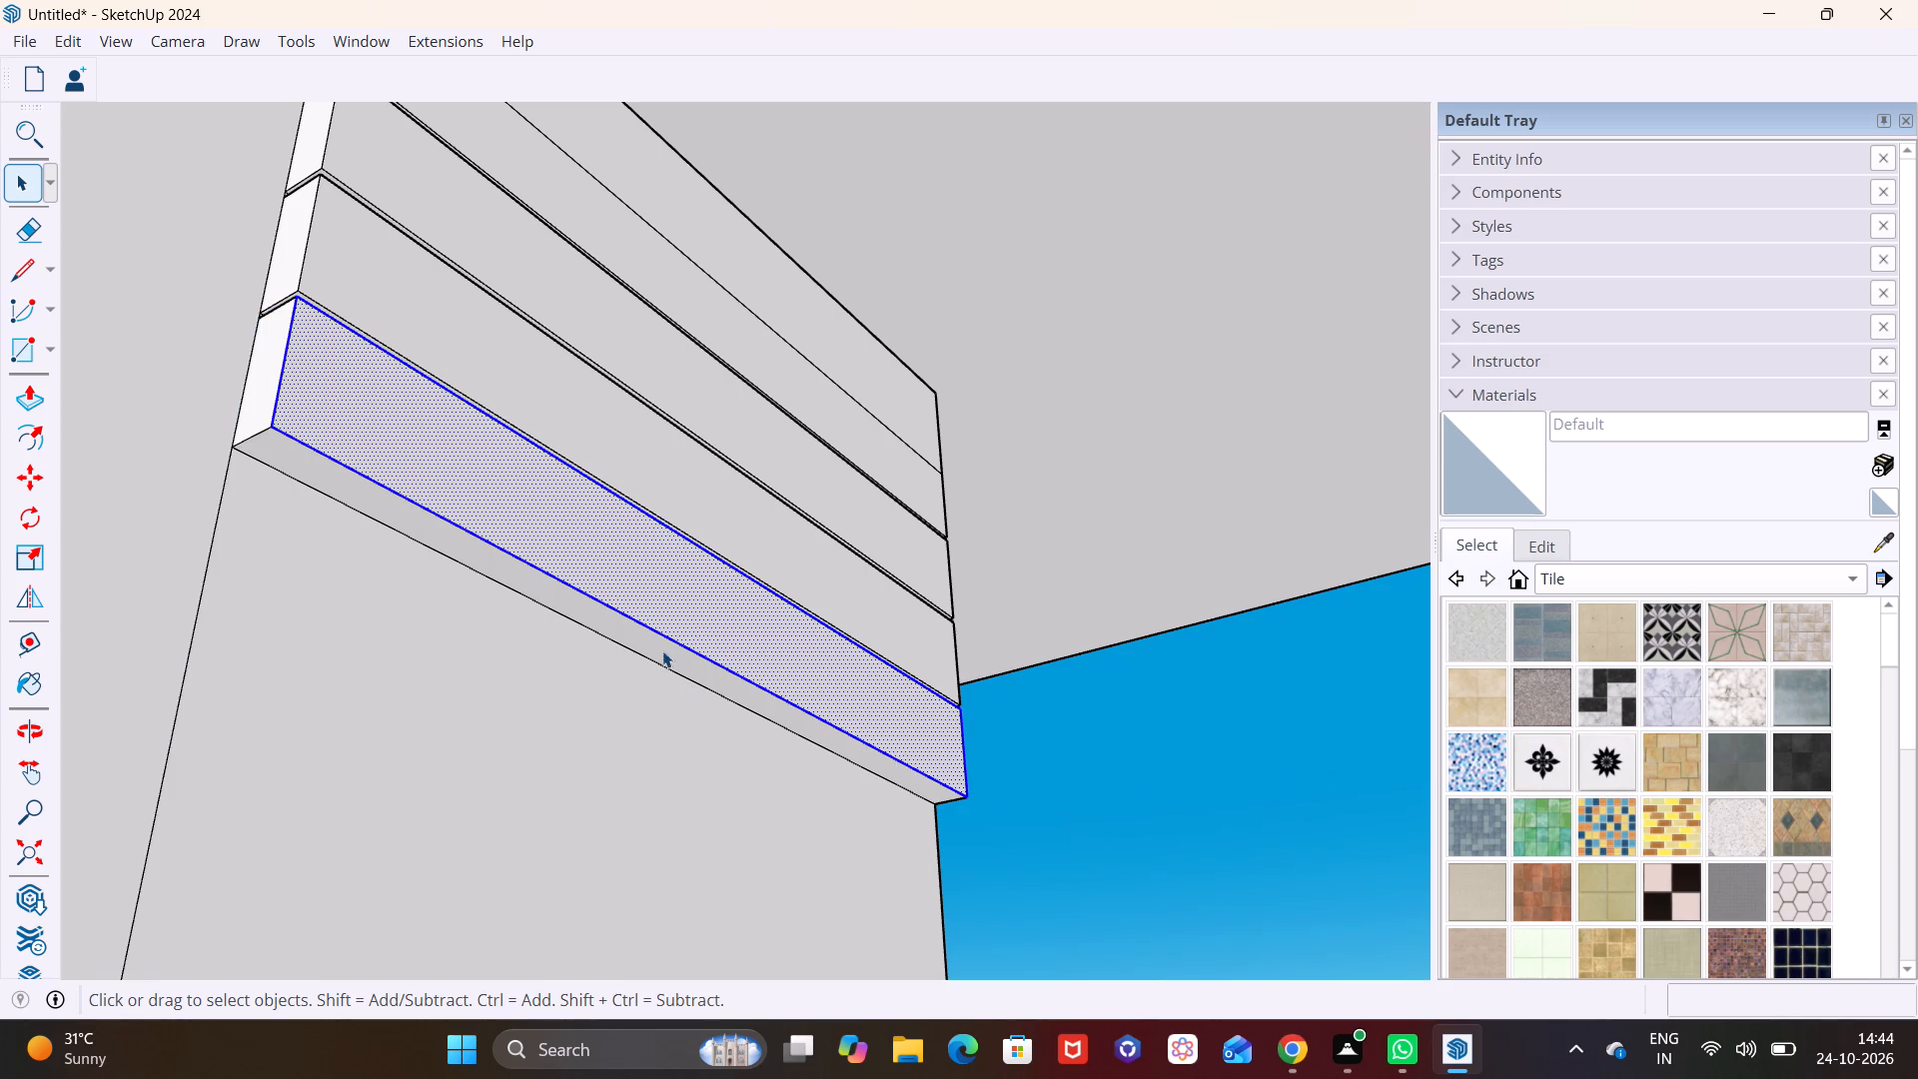
{"action": "double_click", "coordinate": [649, 646], "text": "ctrl"}
{"action": "double_click", "coordinate": [253, 378], "text": "ctrl"}
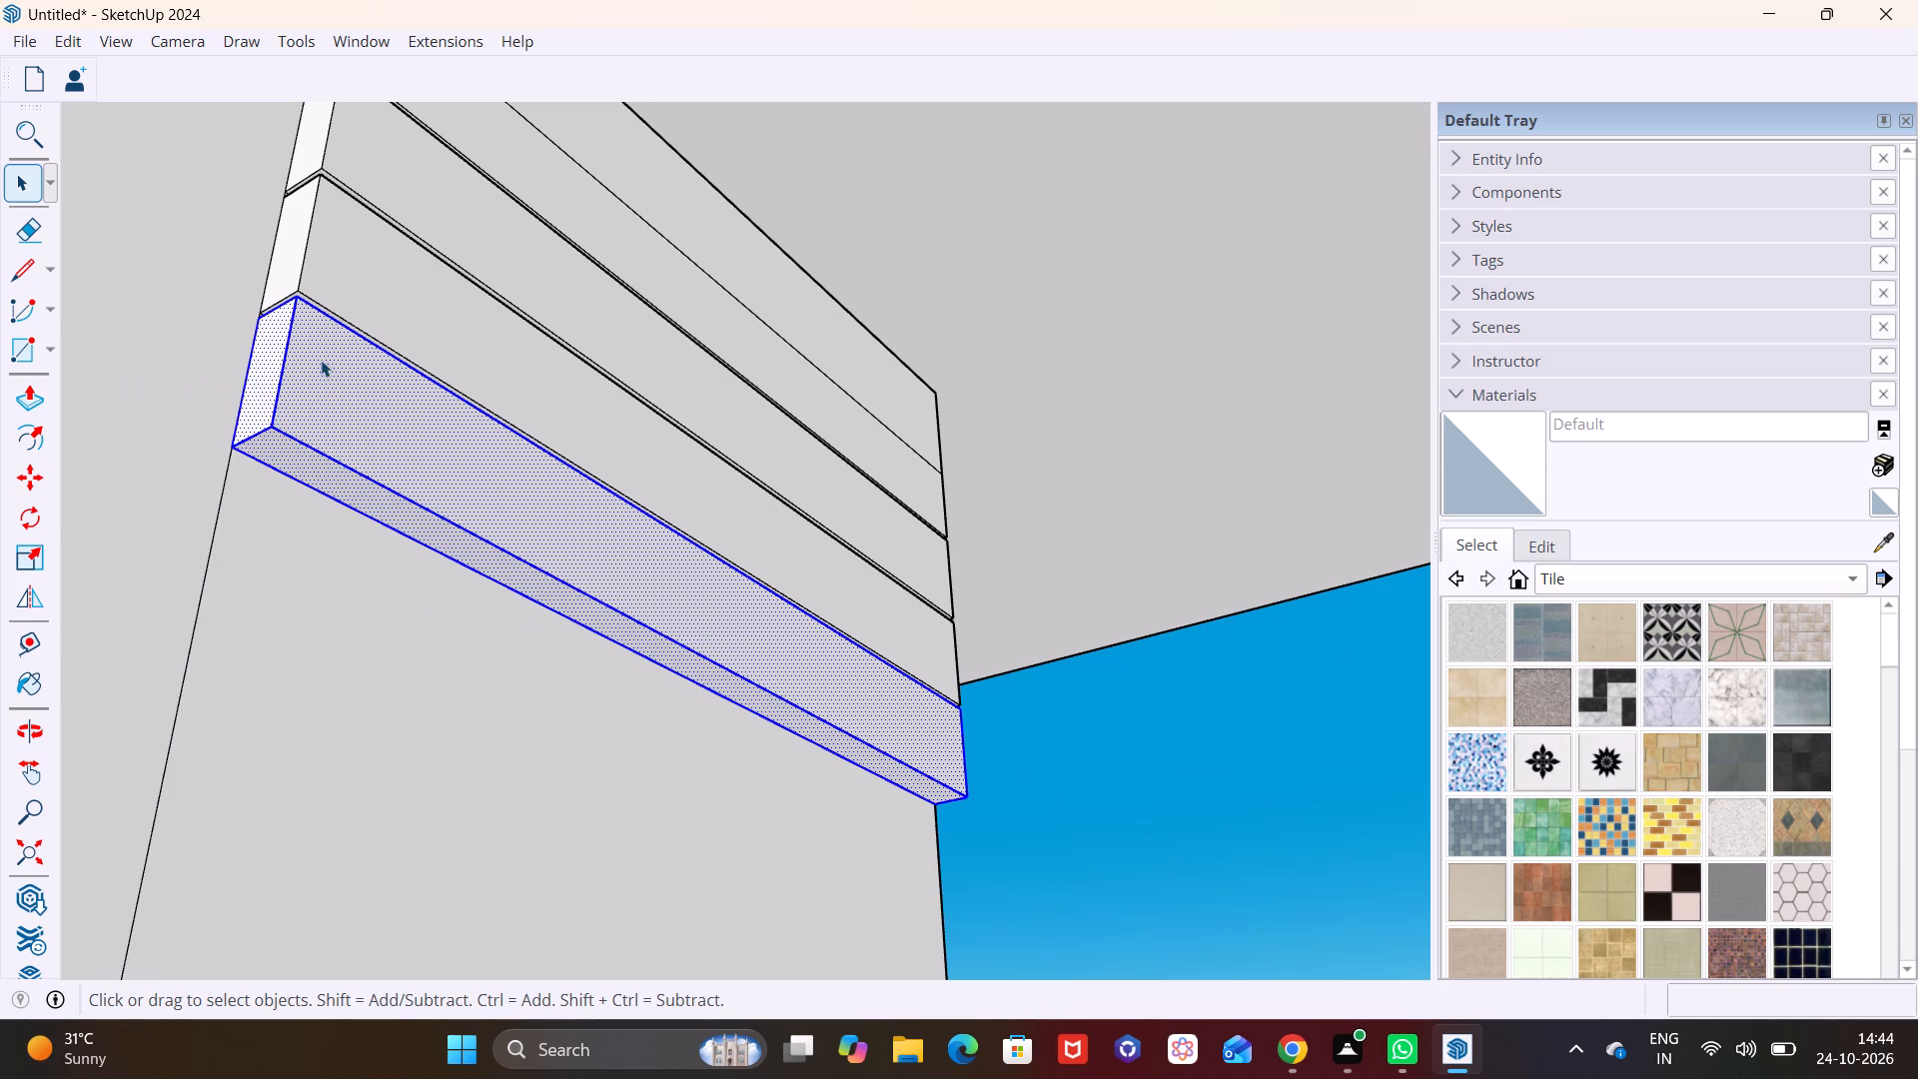
{"action": "middle_click_drag", "start_coordinate": [329, 509], "coordinate": [360, 791]}
{"action": "scroll", "coordinate": [384, 628], "scroll_direction": "up", "scroll_amount": 13}
{"action": "double_click", "coordinate": [259, 674], "text": "ctrl"}
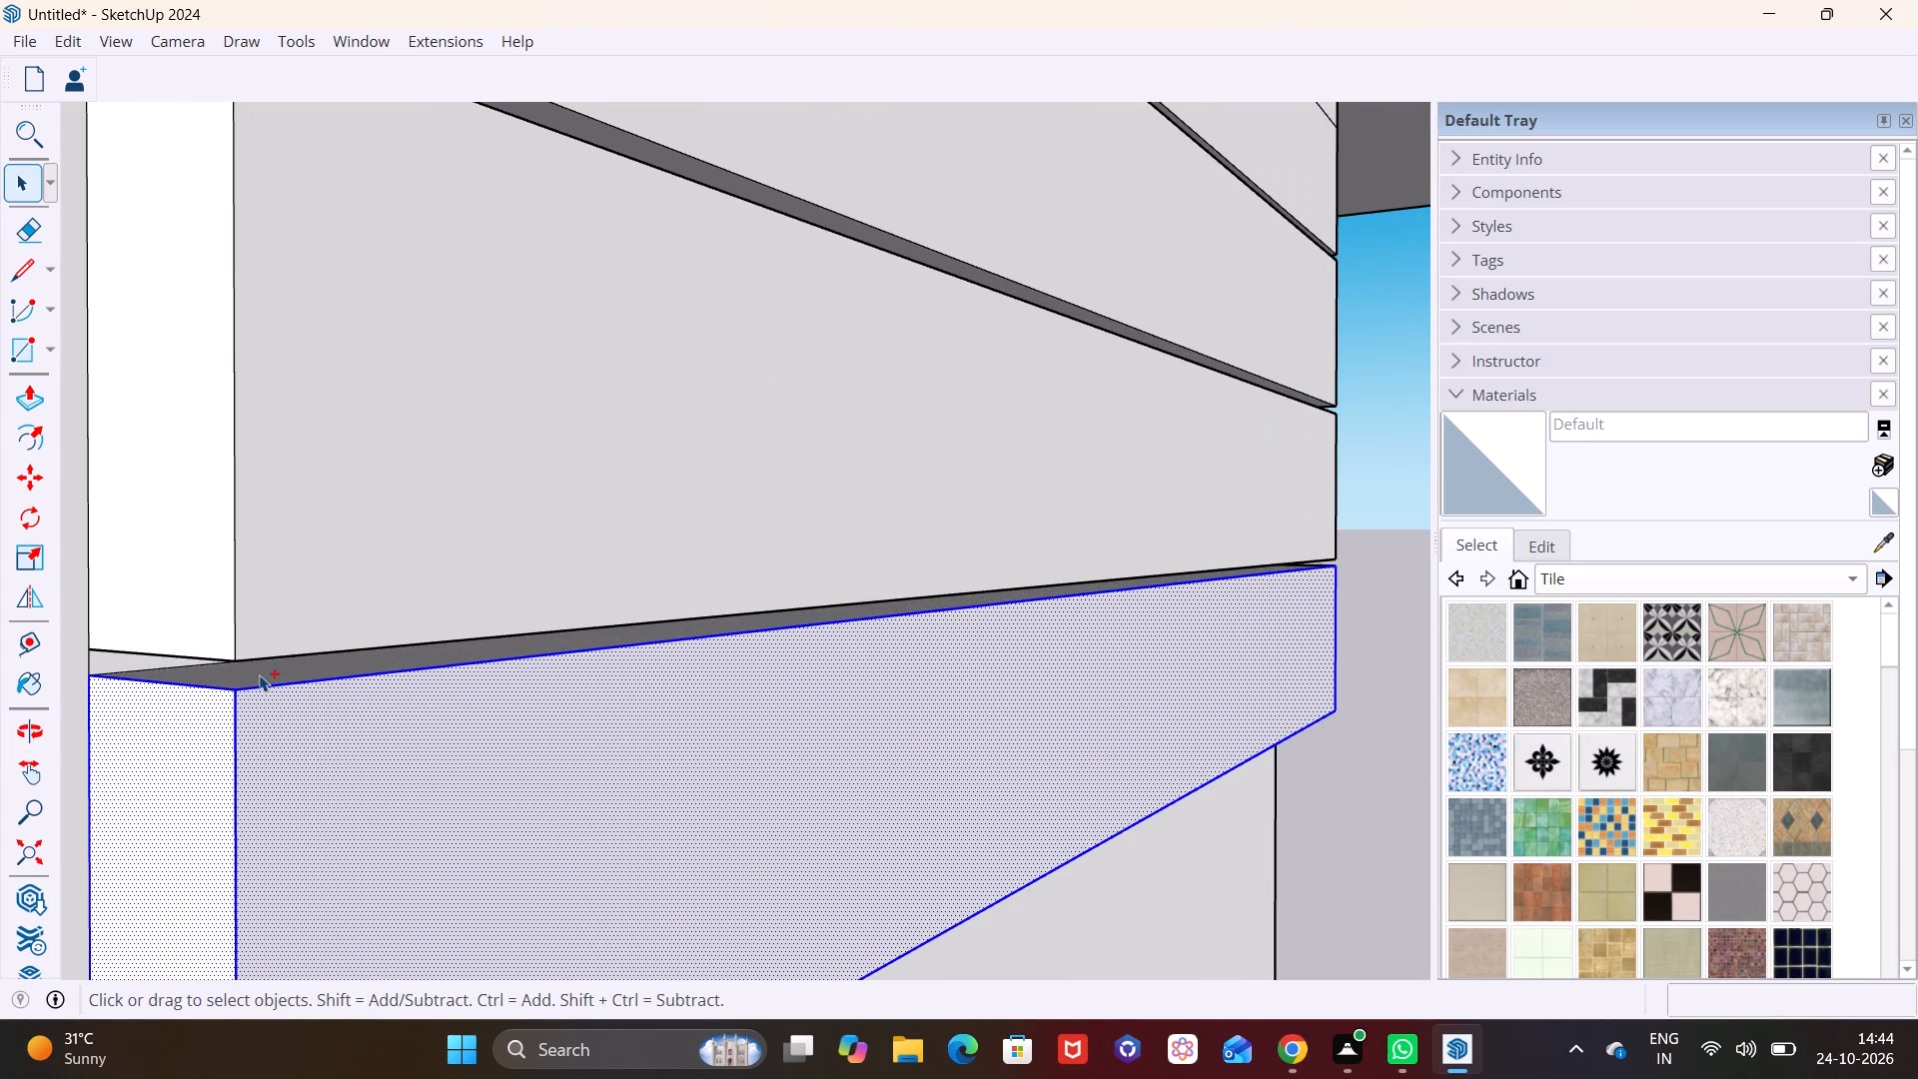
{"action": "scroll", "coordinate": [597, 623], "scroll_direction": "down", "scroll_amount": 13}
{"action": "scroll", "coordinate": [815, 629], "scroll_direction": "up", "scroll_amount": 1}
{"action": "scroll", "coordinate": [820, 629], "scroll_direction": "down", "scroll_amount": 4}
{"action": "middle_click_drag", "start_coordinate": [920, 630], "coordinate": [284, 627]}
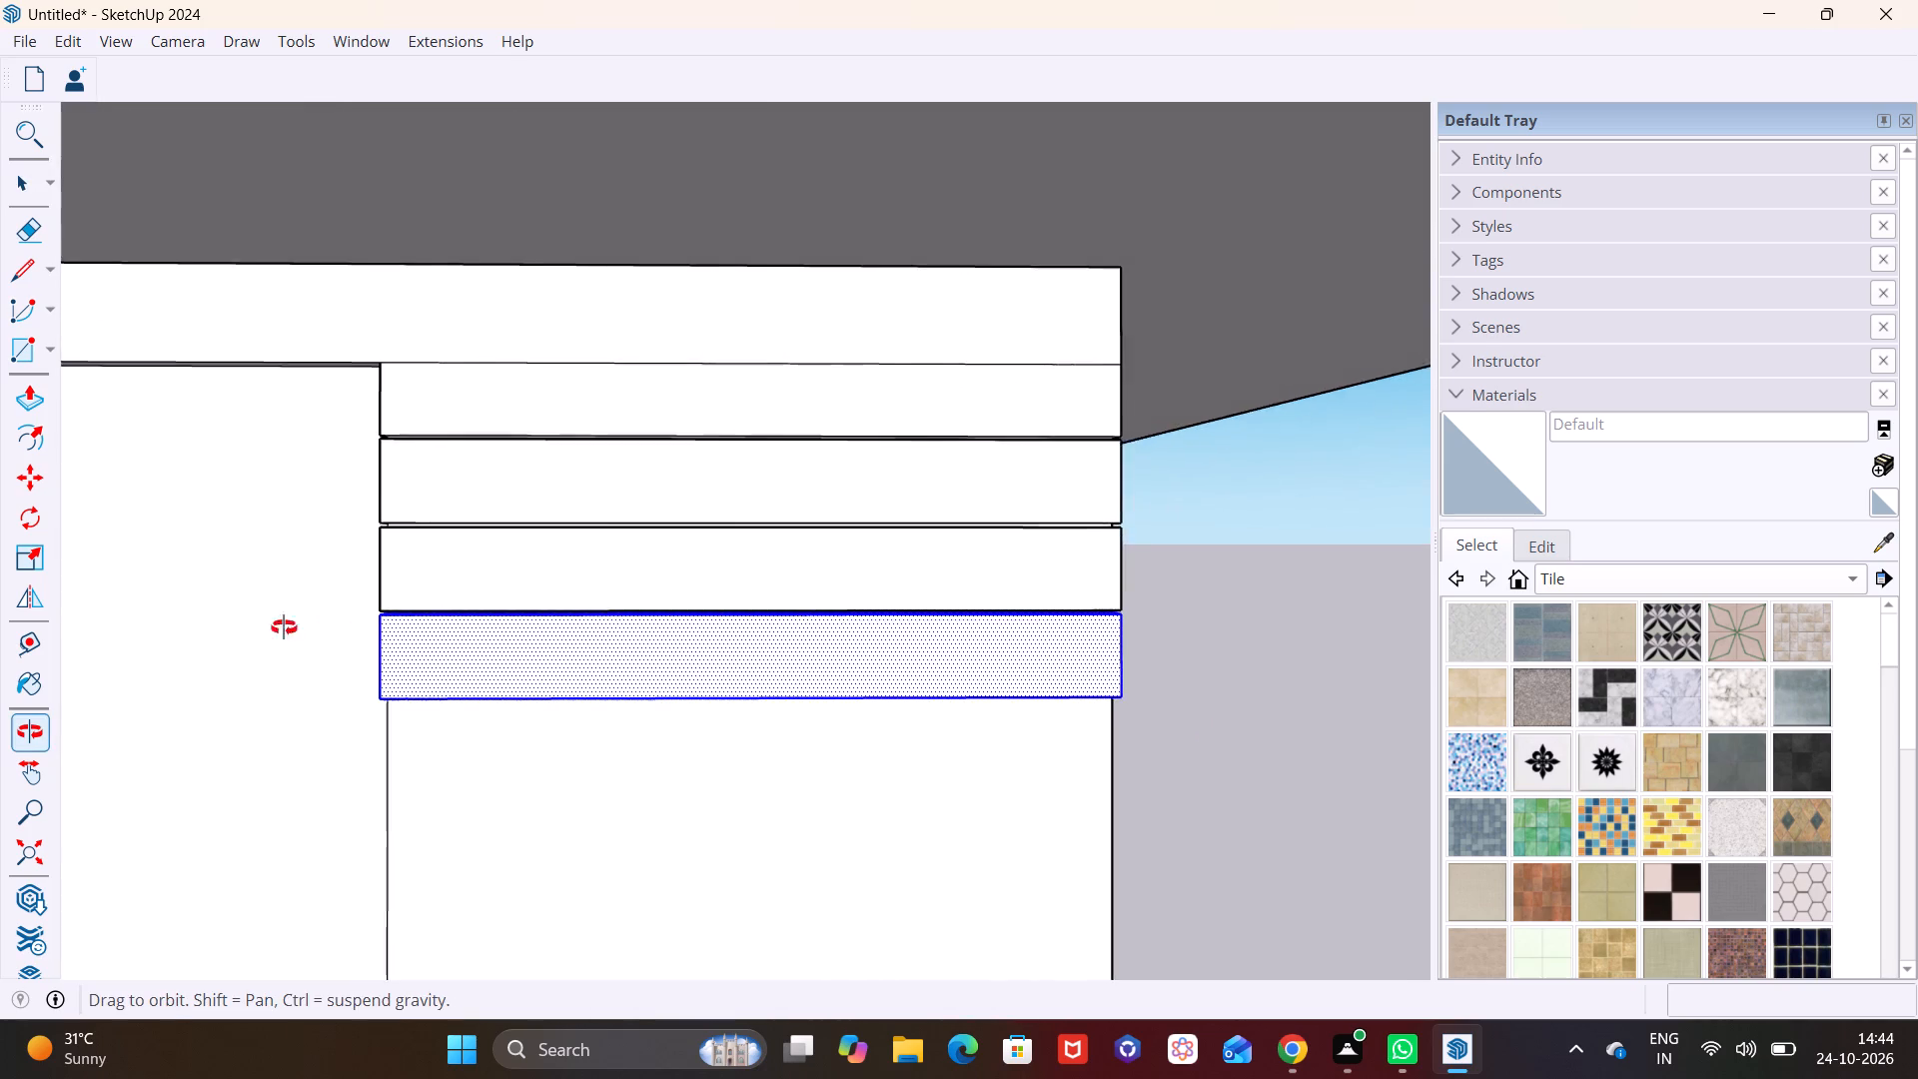
{"action": "middle_click_drag", "start_coordinate": [284, 627], "coordinate": [277, 626]}
{"action": "middle_click_drag", "start_coordinate": [1166, 623], "coordinate": [749, 631]}
{"action": "scroll", "coordinate": [1048, 700], "scroll_direction": "up", "scroll_amount": 7}
{"action": "double_click", "coordinate": [976, 705], "text": "ctrl"}
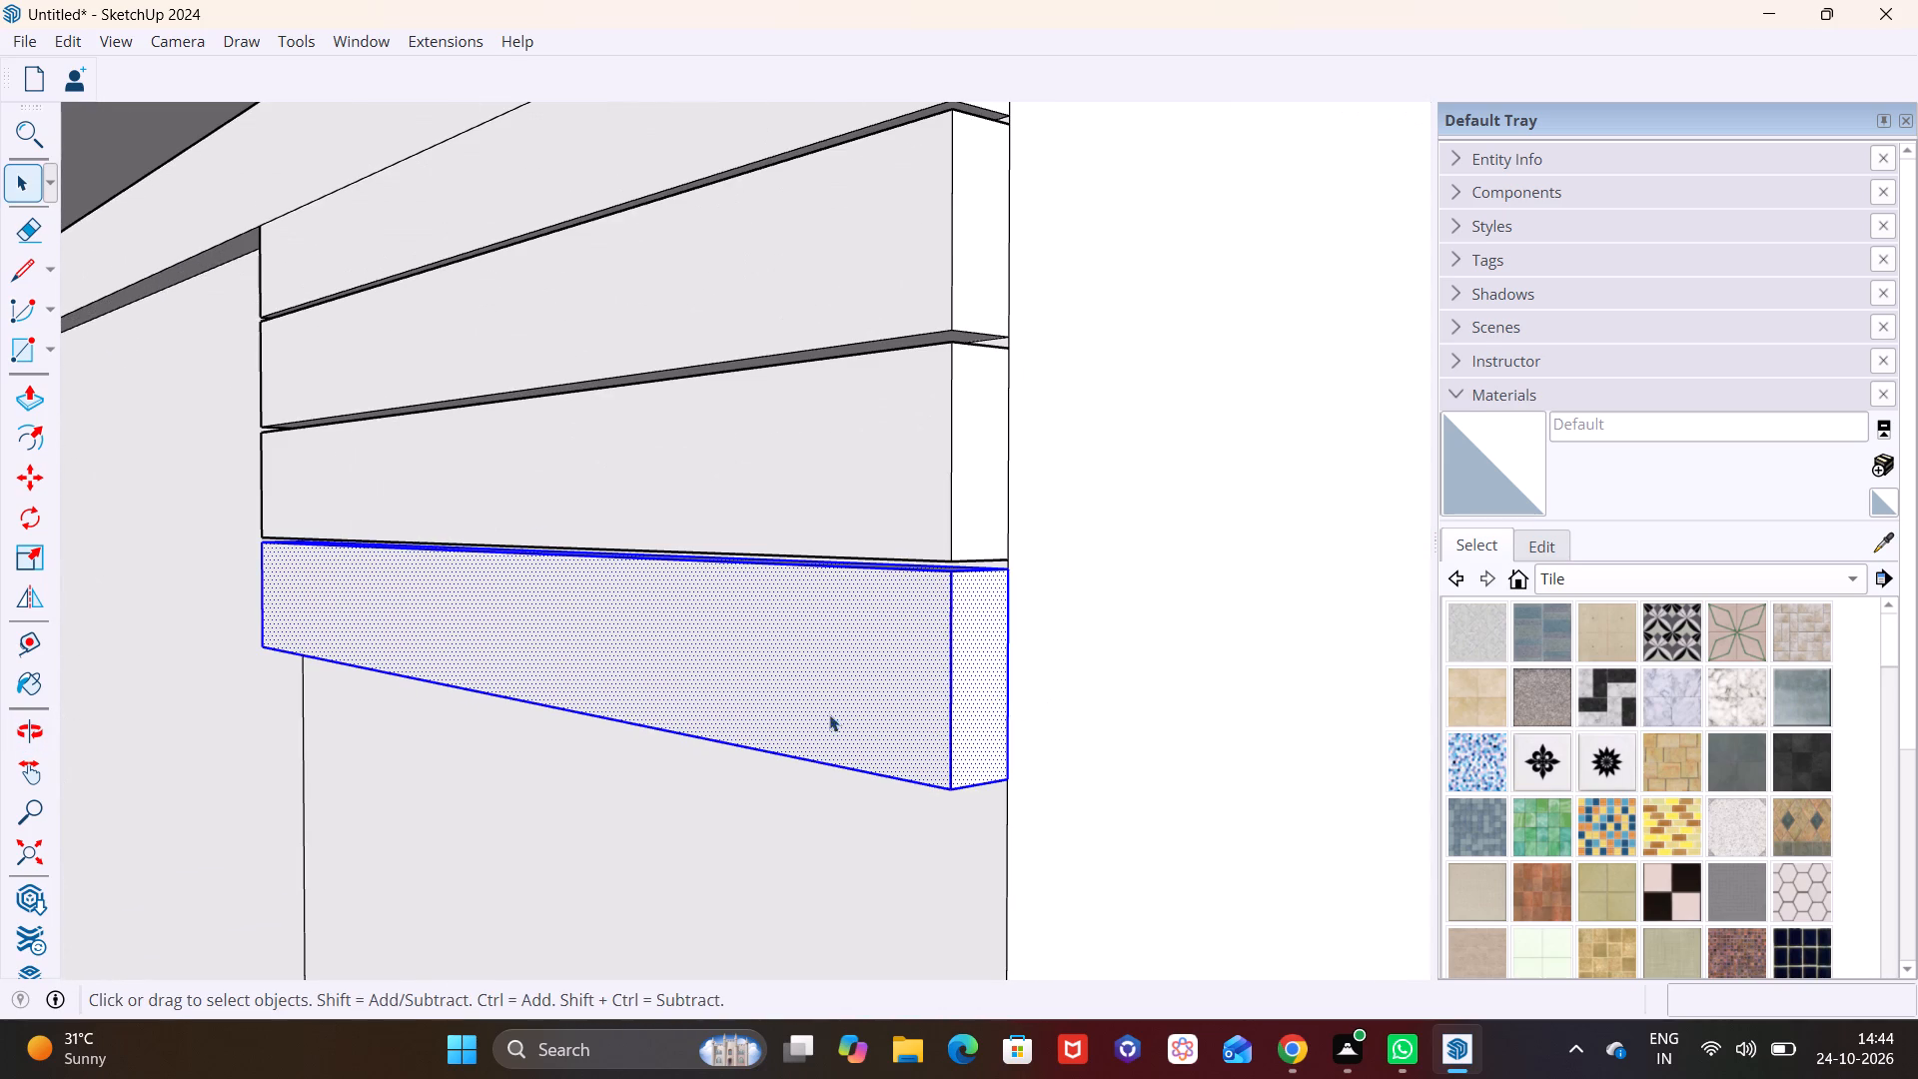
{"action": "scroll", "coordinate": [776, 686], "scroll_direction": "down", "scroll_amount": 14}
{"action": "middle_click_drag", "start_coordinate": [717, 707], "coordinate": [1152, 678]}
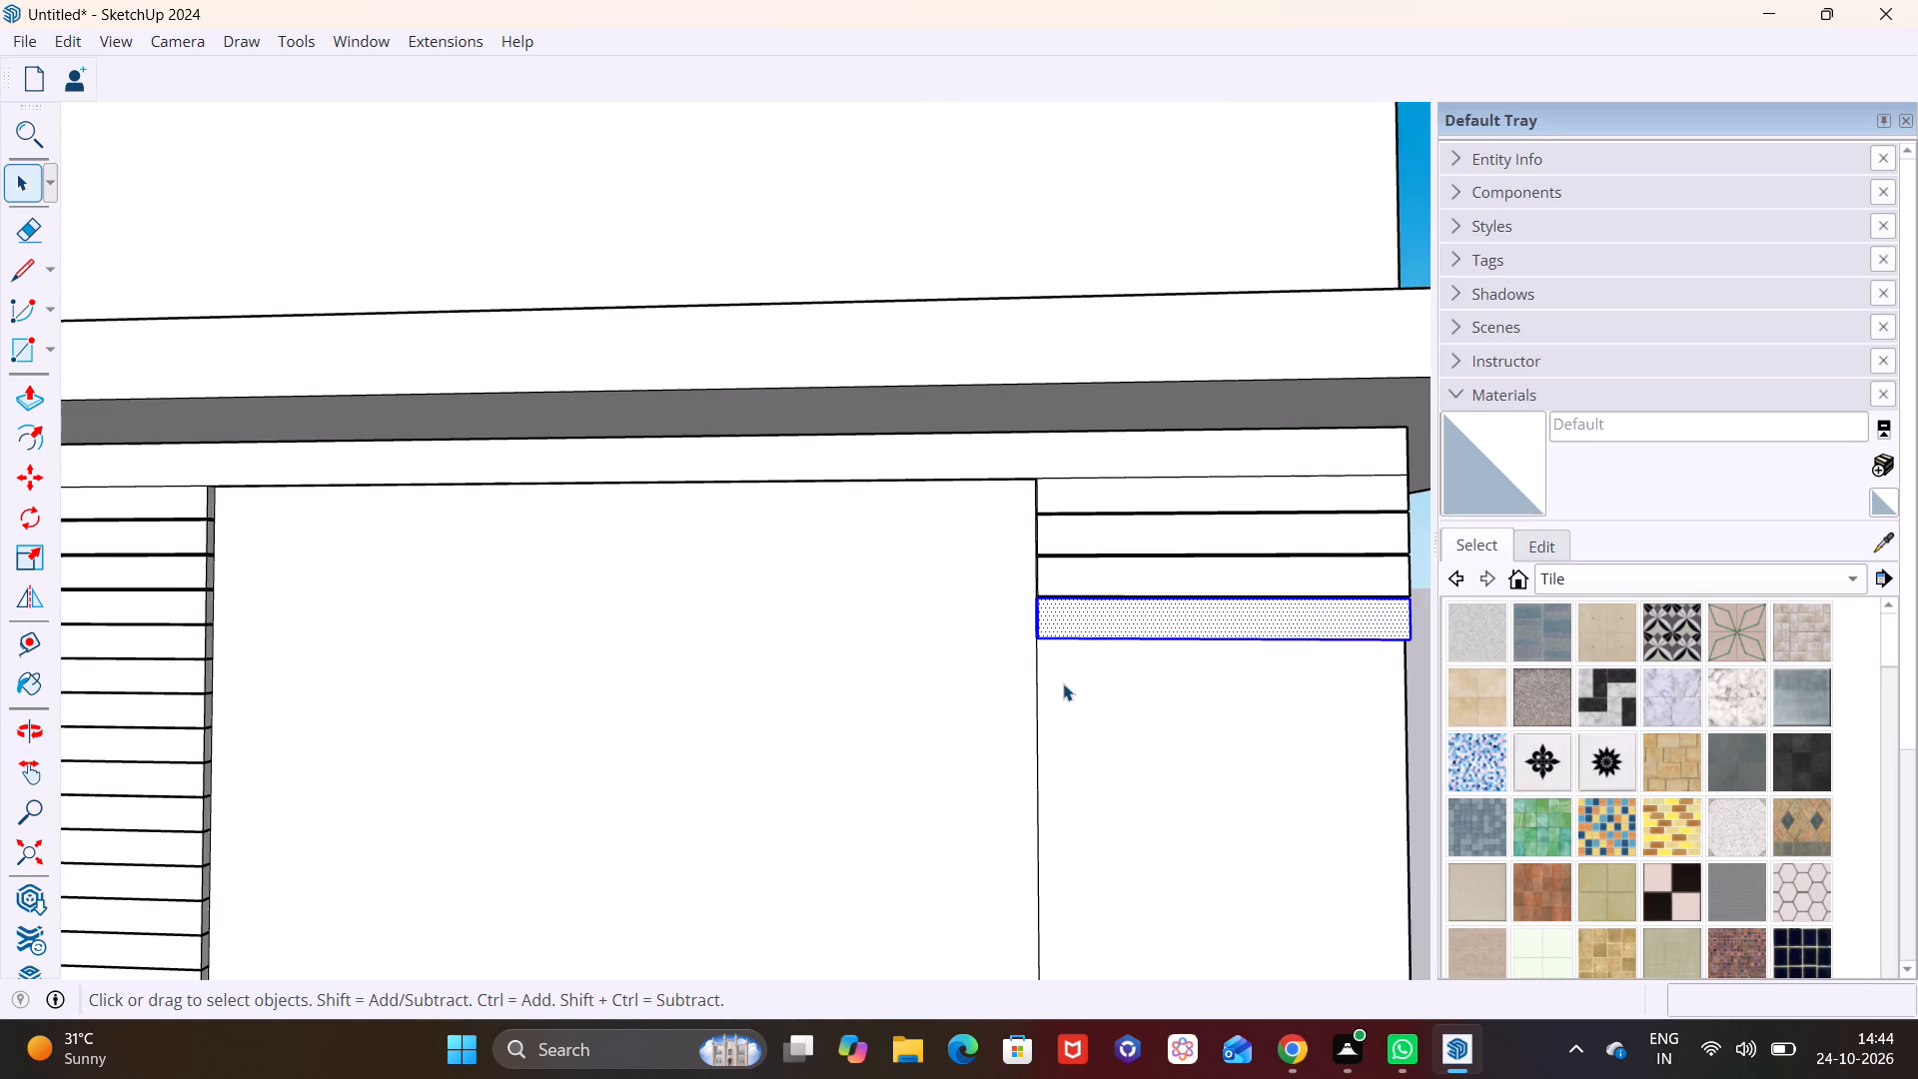
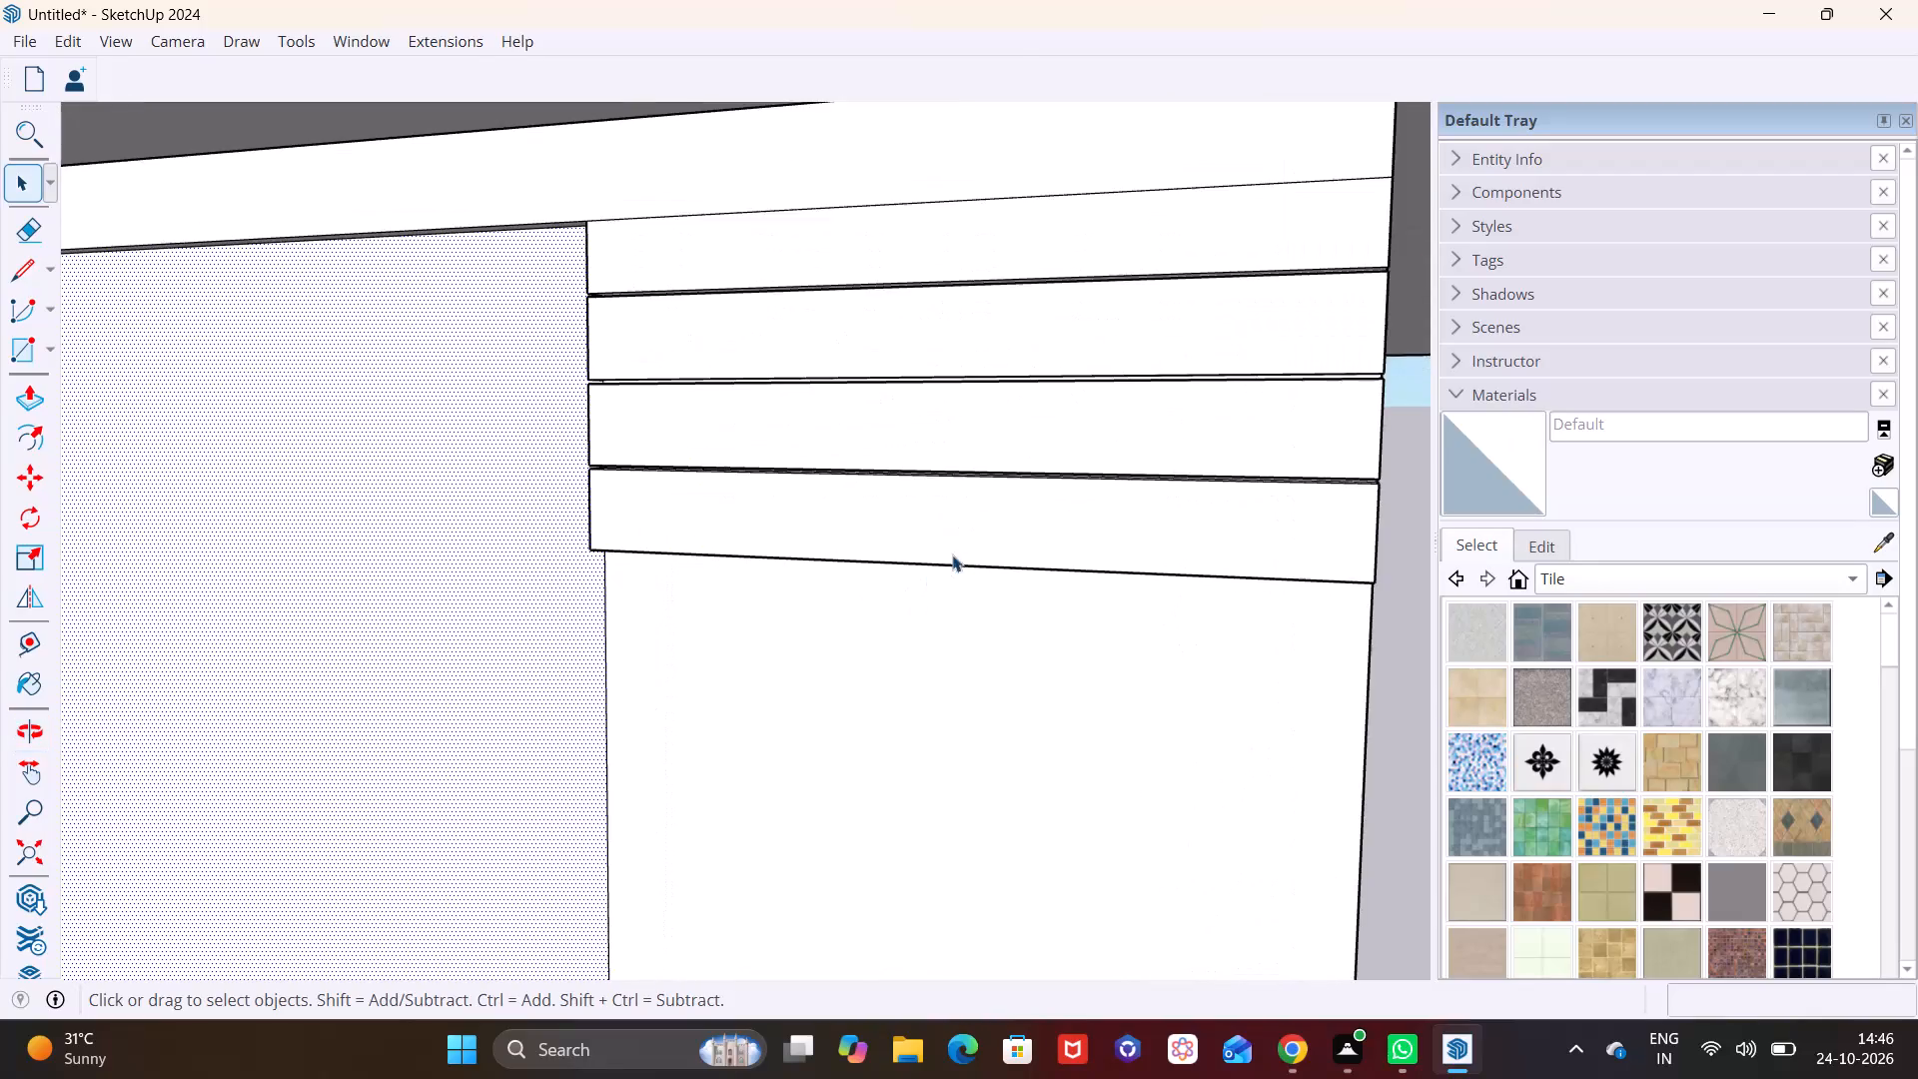
Select the front, end, top and bottom faces of the corner panel's lowest block and copy them straight down about 7 5/8".
{"action": "middle_click_drag", "start_coordinate": [940, 564], "coordinate": [705, 624]}
{"action": "scroll", "coordinate": [1011, 584], "scroll_direction": "down", "scroll_amount": 3}
{"action": "double_click", "coordinate": [1091, 569]}
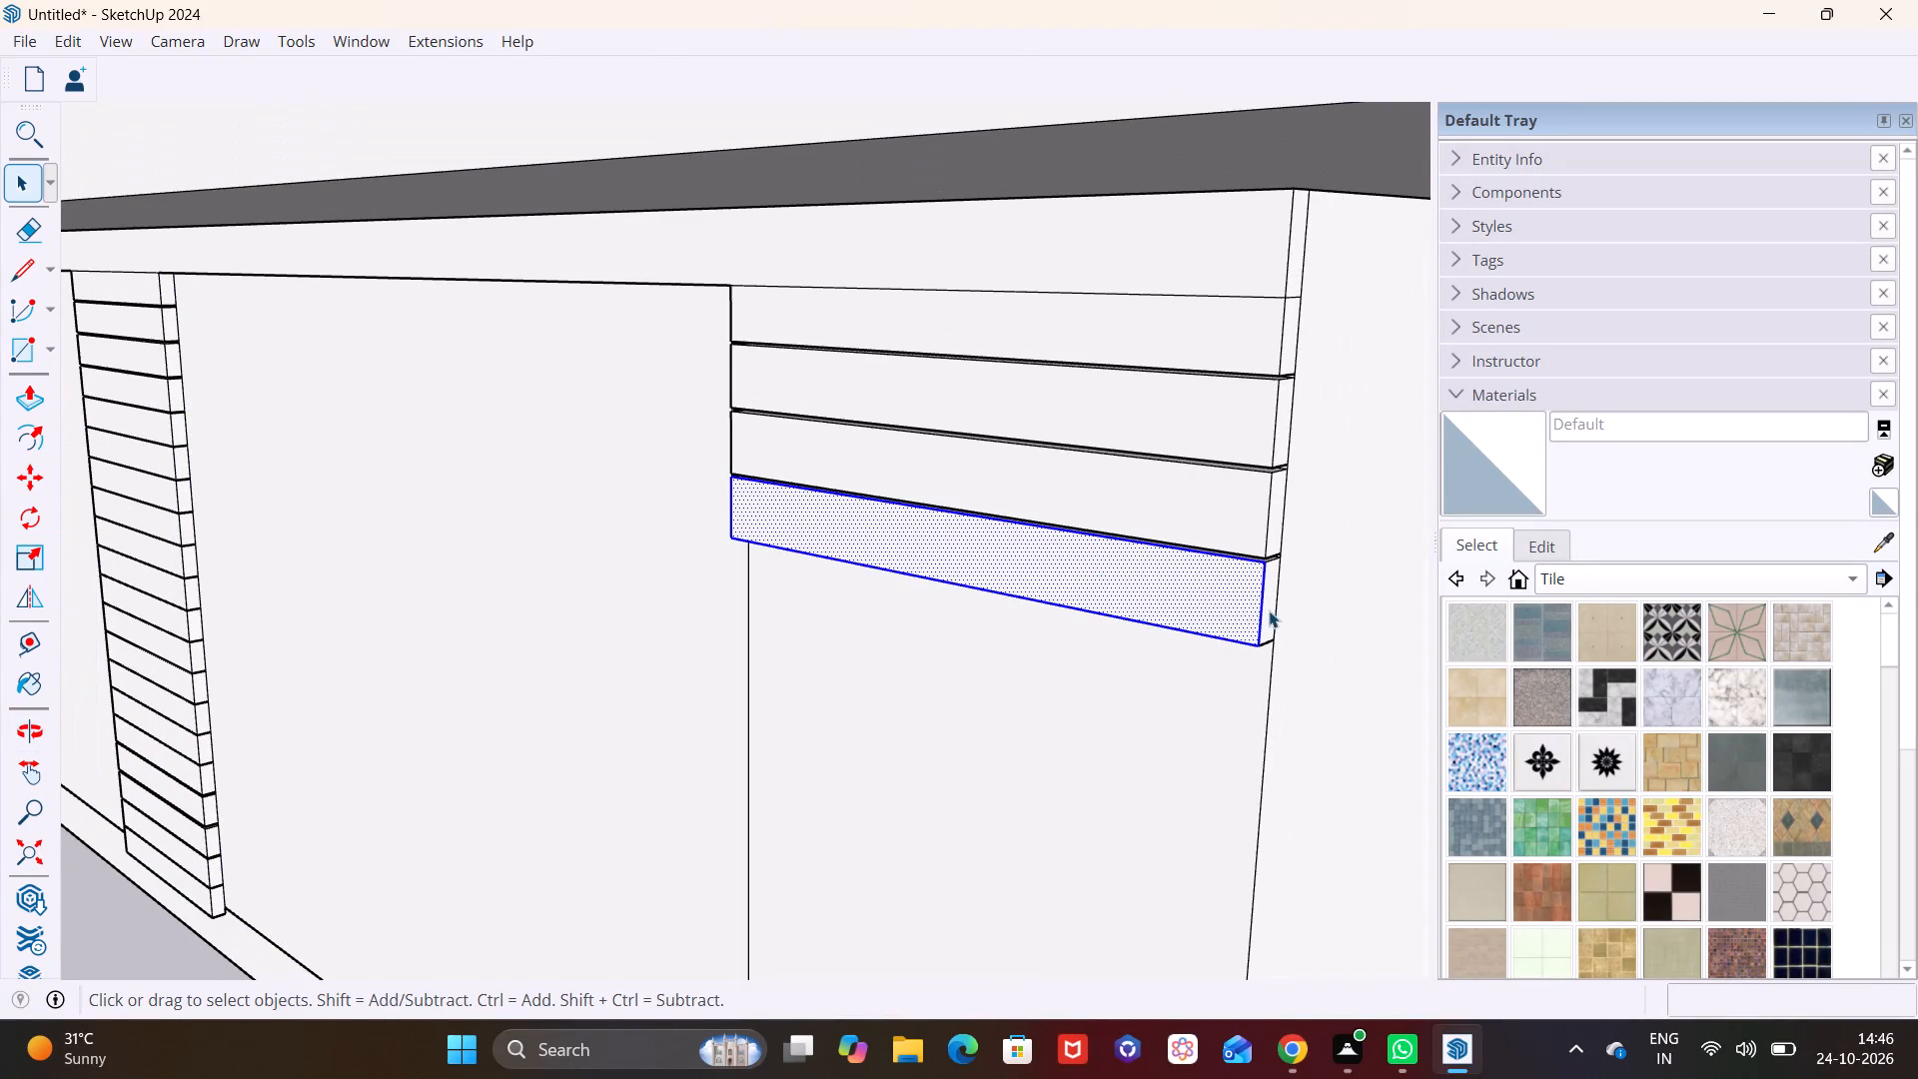
{"action": "double_click", "coordinate": [1272, 606], "text": "ctrl"}
{"action": "middle_click_drag", "start_coordinate": [1187, 638], "coordinate": [1256, 372]}
{"action": "scroll", "coordinate": [1209, 508], "scroll_direction": "up", "scroll_amount": 3}
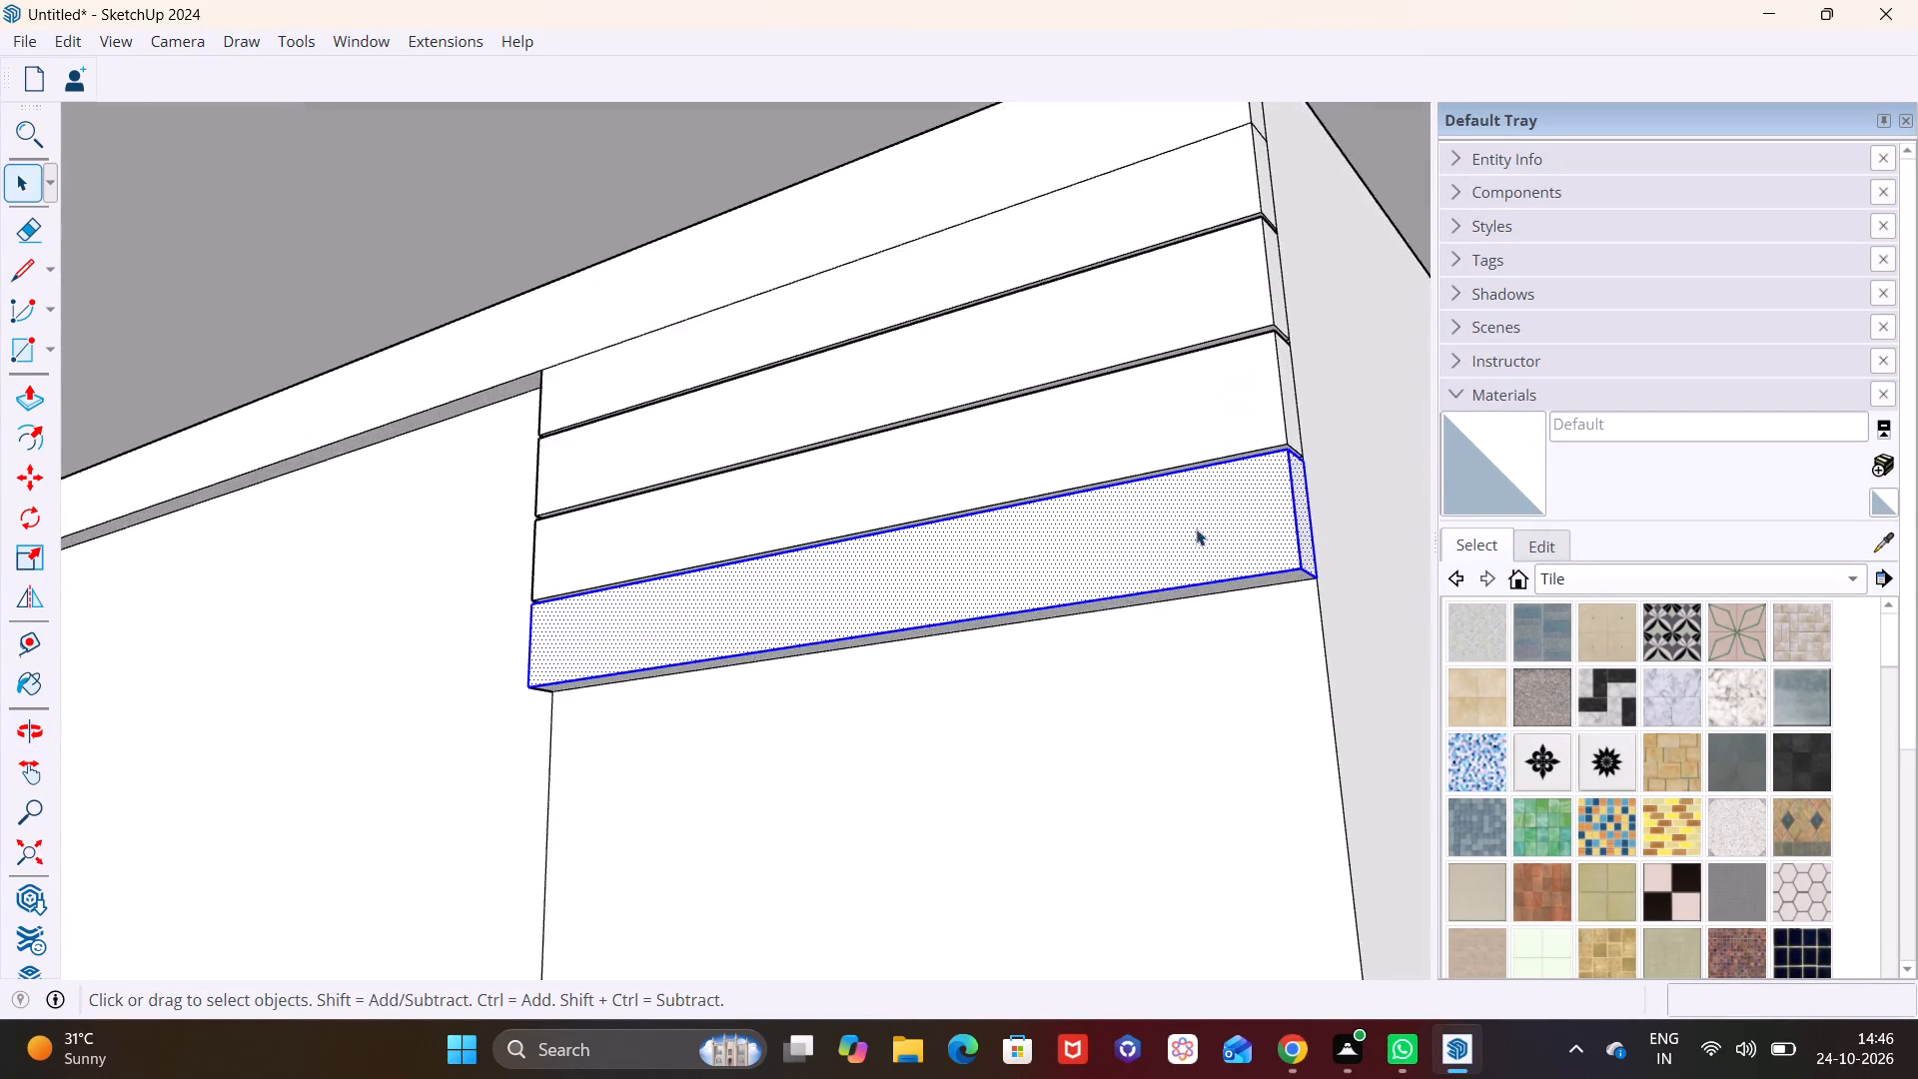
{"action": "scroll", "coordinate": [1196, 529], "scroll_direction": "up", "scroll_amount": 4}
{"action": "double_click", "coordinate": [1179, 611], "text": "ctrl"}
{"action": "middle_click_drag", "start_coordinate": [1112, 468], "coordinate": [1032, 772]}
{"action": "scroll", "coordinate": [1188, 707], "scroll_direction": "up", "scroll_amount": 4}
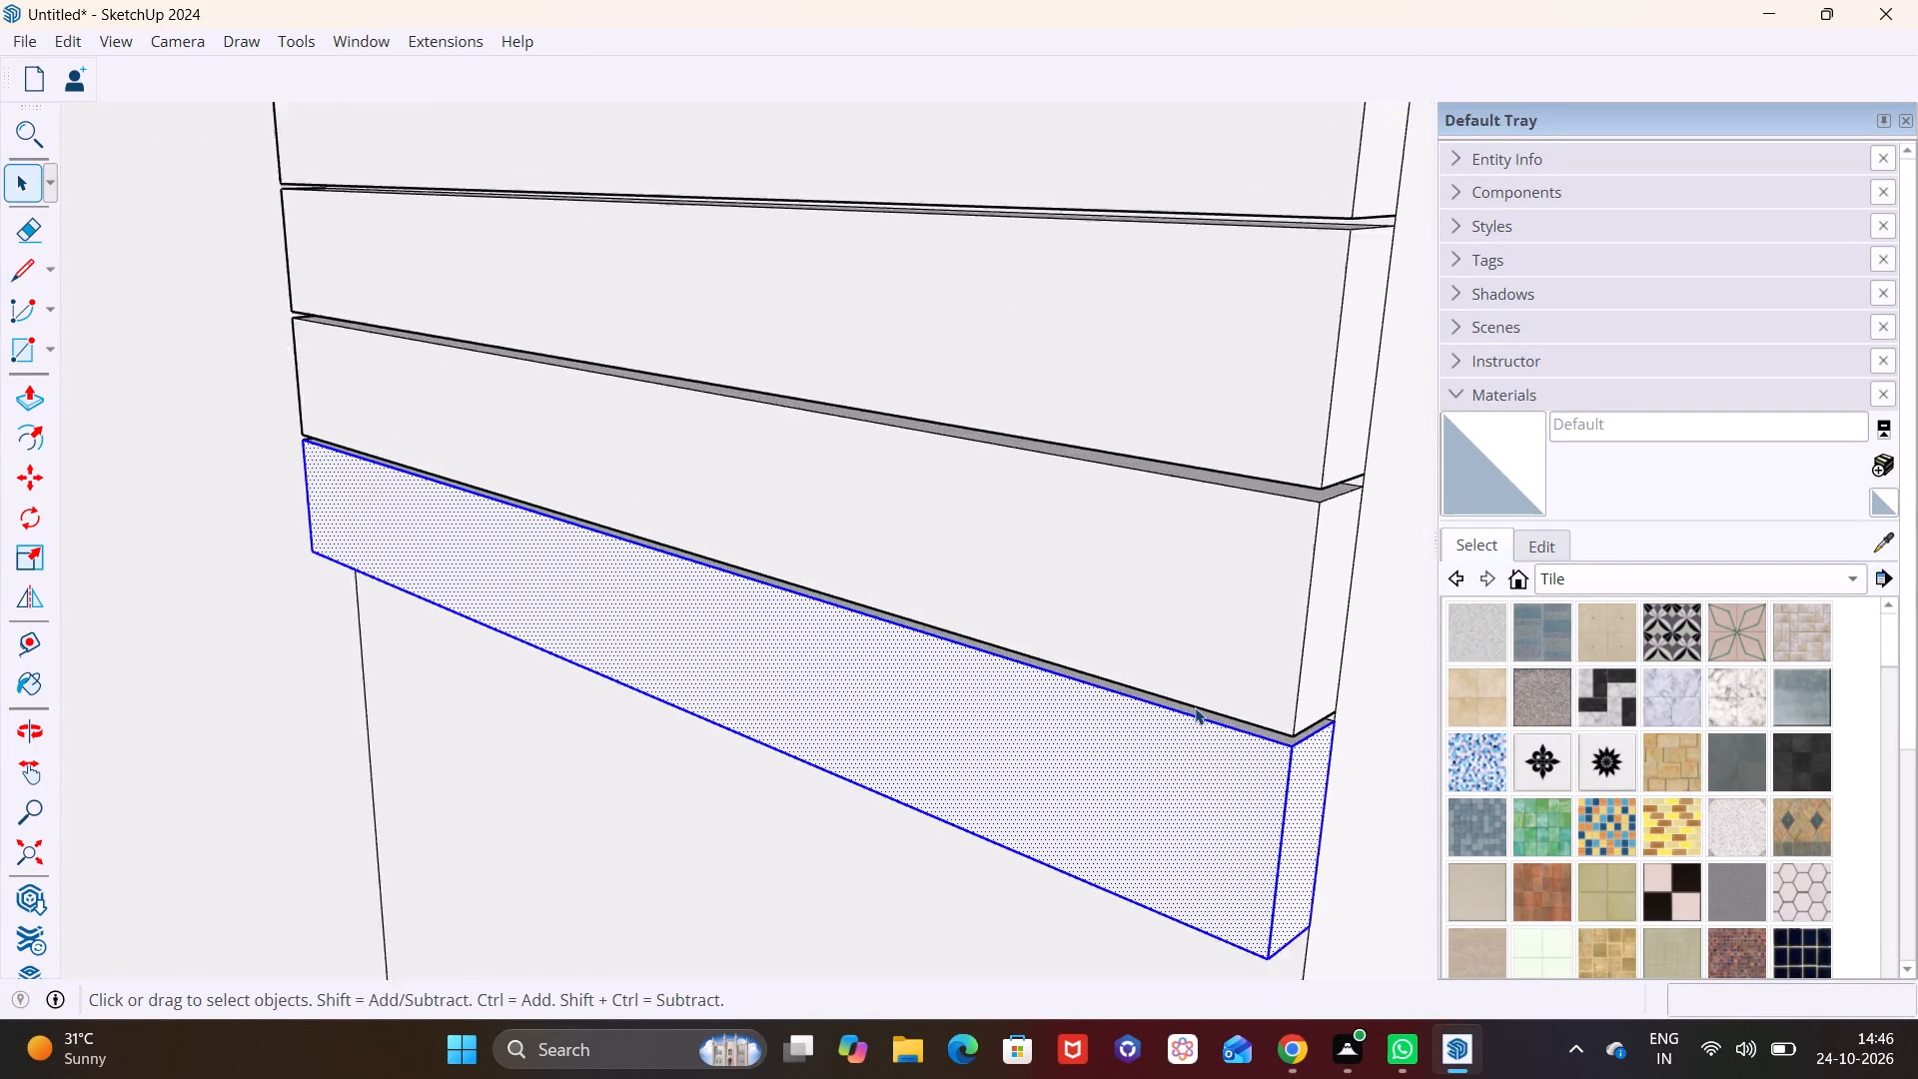
{"action": "scroll", "coordinate": [1195, 707], "scroll_direction": "up", "scroll_amount": 9}
{"action": "double_click", "coordinate": [1252, 741], "text": "ctrl"}
{"action": "scroll", "coordinate": [1022, 701], "scroll_direction": "down", "scroll_amount": 6}
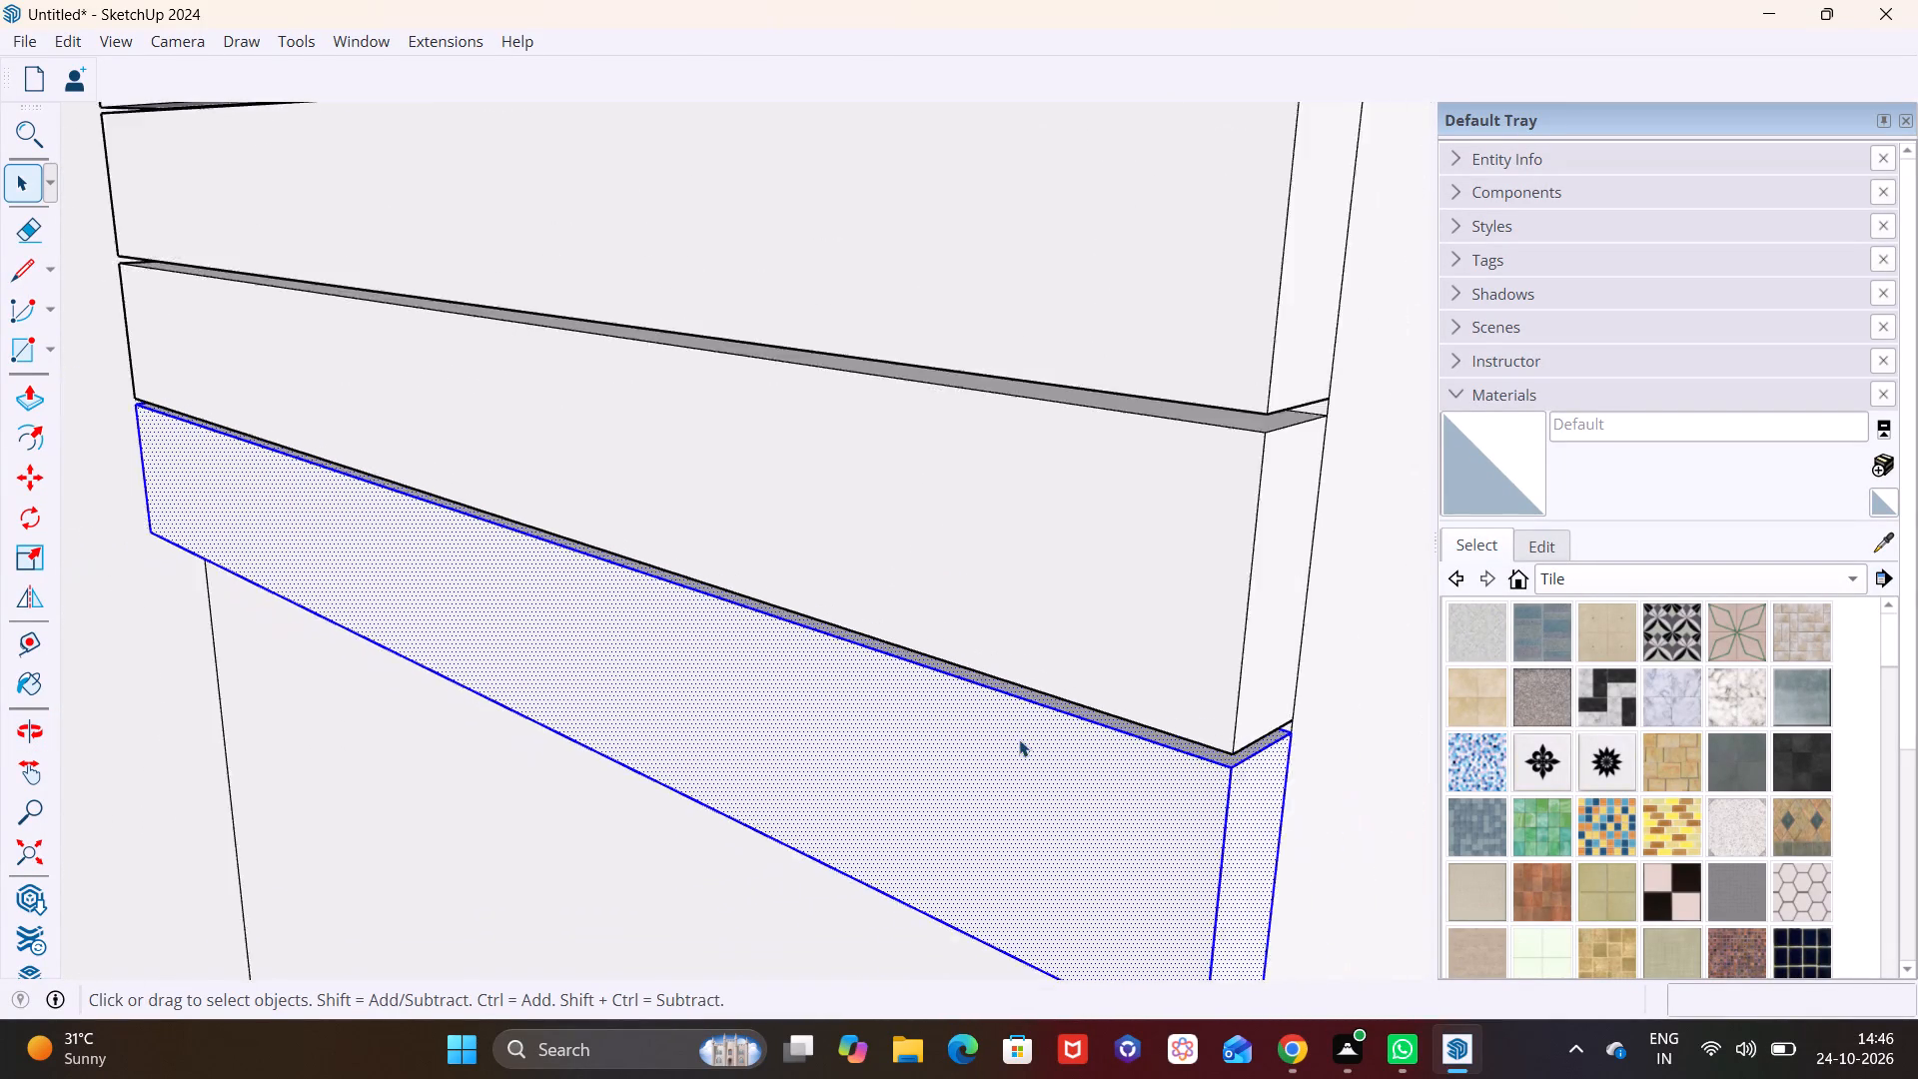
{"action": "scroll", "coordinate": [1019, 739], "scroll_direction": "down", "scroll_amount": 10}
{"action": "middle_click_drag", "start_coordinate": [972, 785], "coordinate": [1050, 435], "text": "shift"}
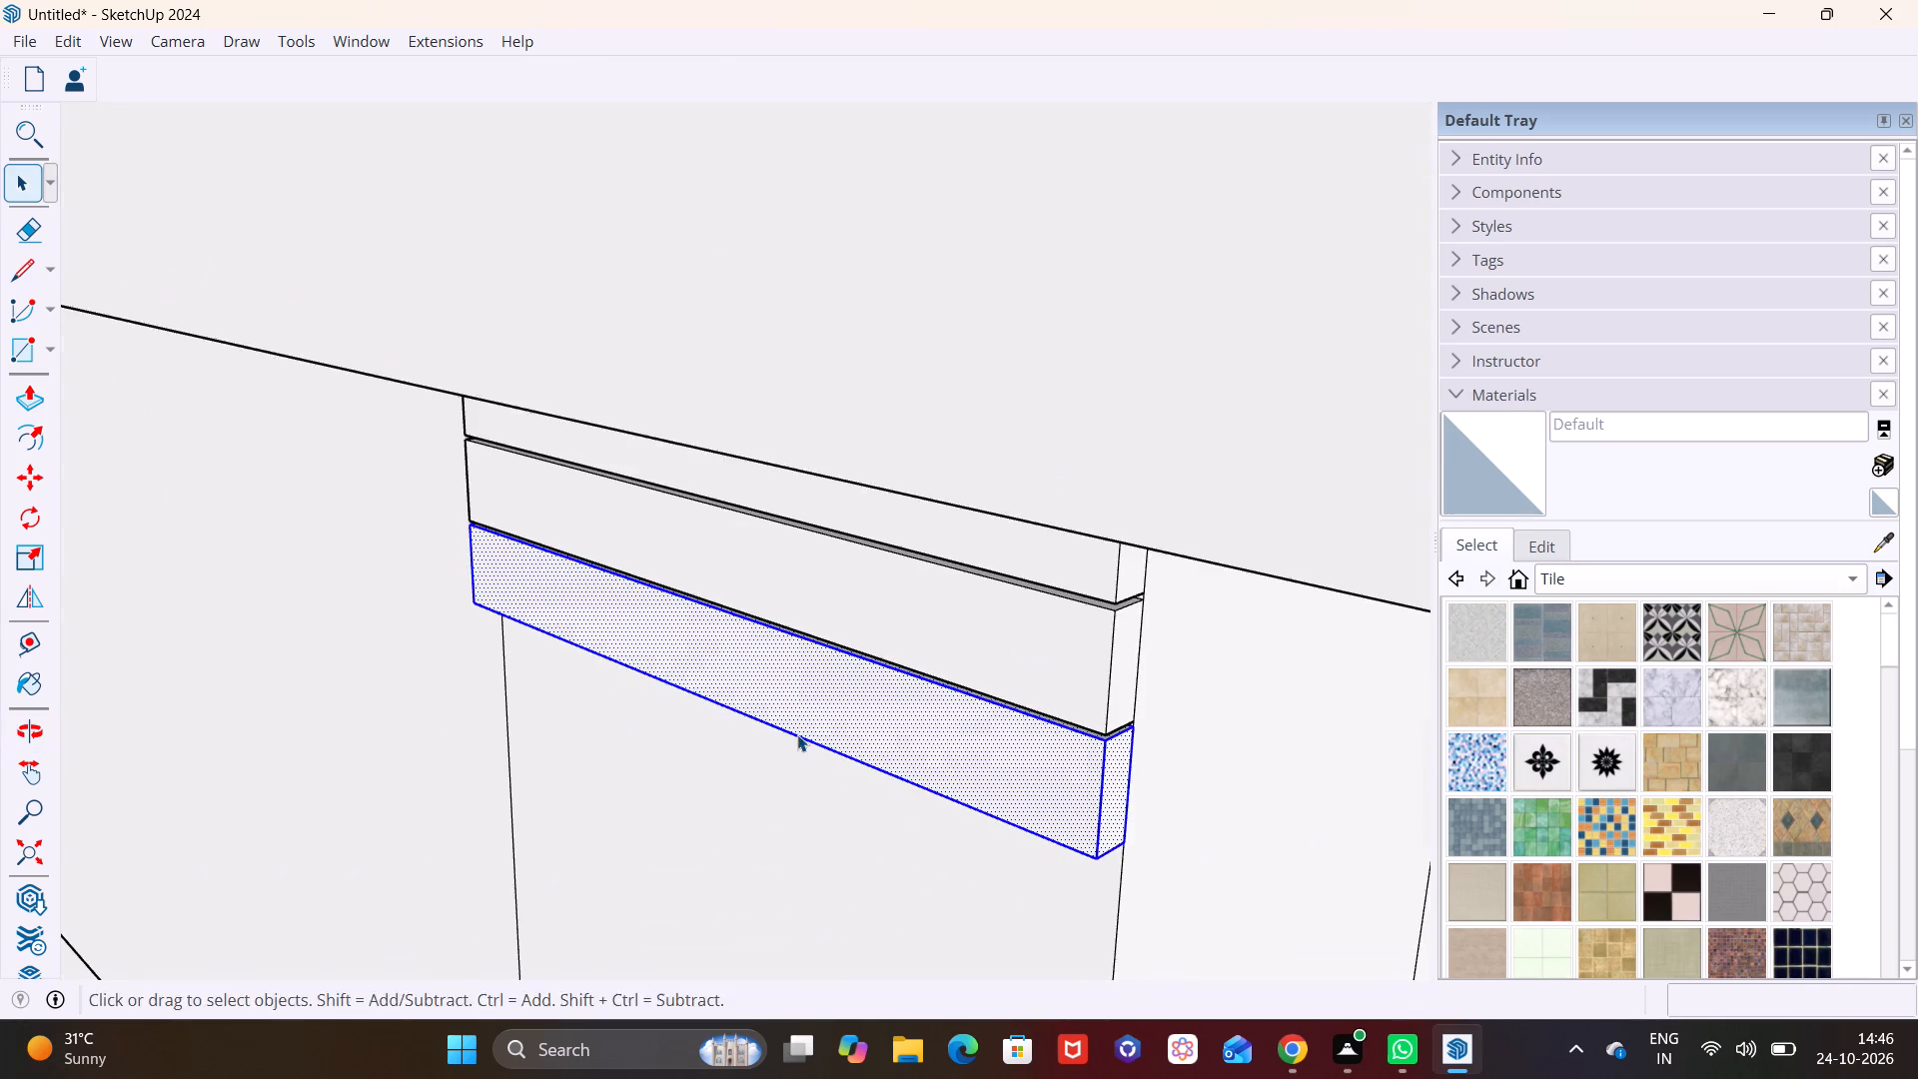
{"action": "middle_click_drag", "start_coordinate": [797, 734], "coordinate": [1166, 544]}
{"action": "middle_click_drag", "start_coordinate": [522, 678], "coordinate": [866, 539]}
{"action": "middle_click_drag", "start_coordinate": [630, 629], "coordinate": [1170, 700]}
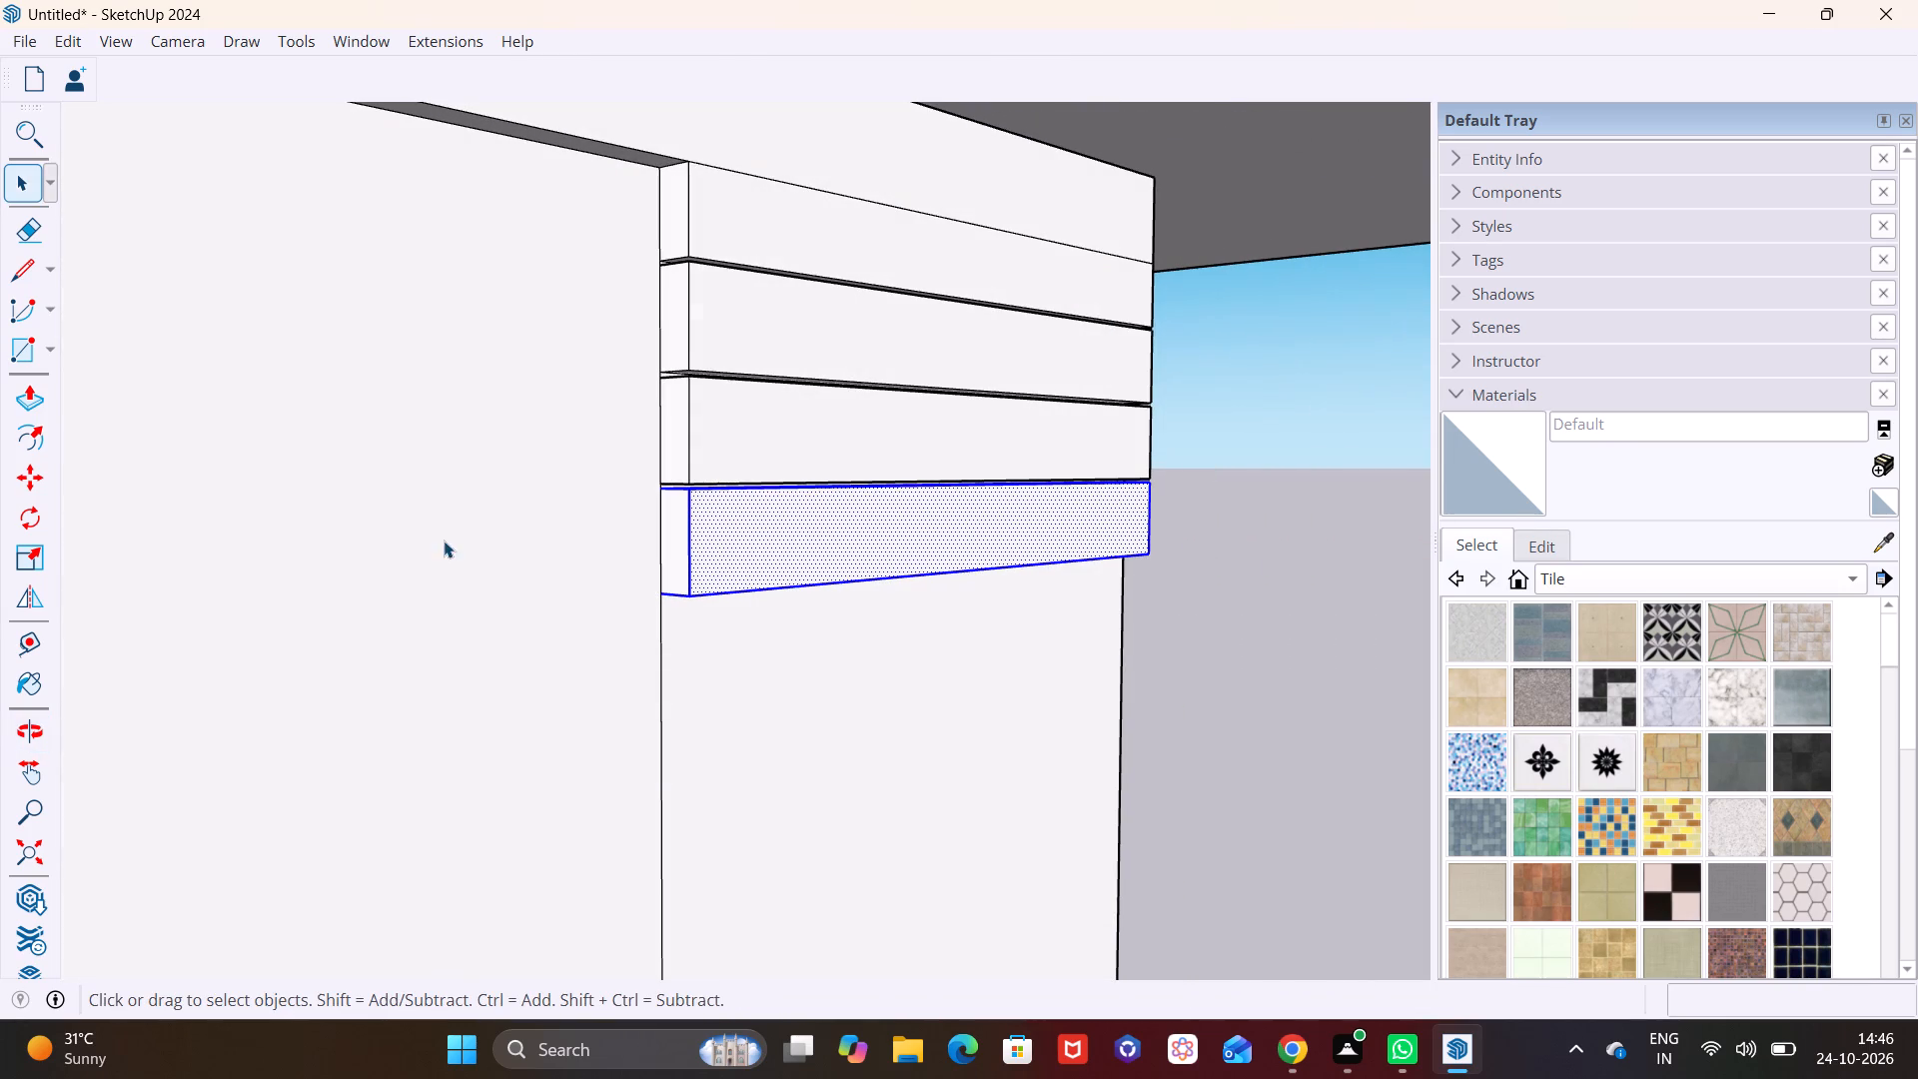
{"action": "scroll", "coordinate": [621, 545], "scroll_direction": "up", "scroll_amount": 1}
{"action": "middle_click_drag", "start_coordinate": [621, 545], "coordinate": [696, 555]}
{"action": "double_click", "coordinate": [728, 541], "text": "ctrl"}
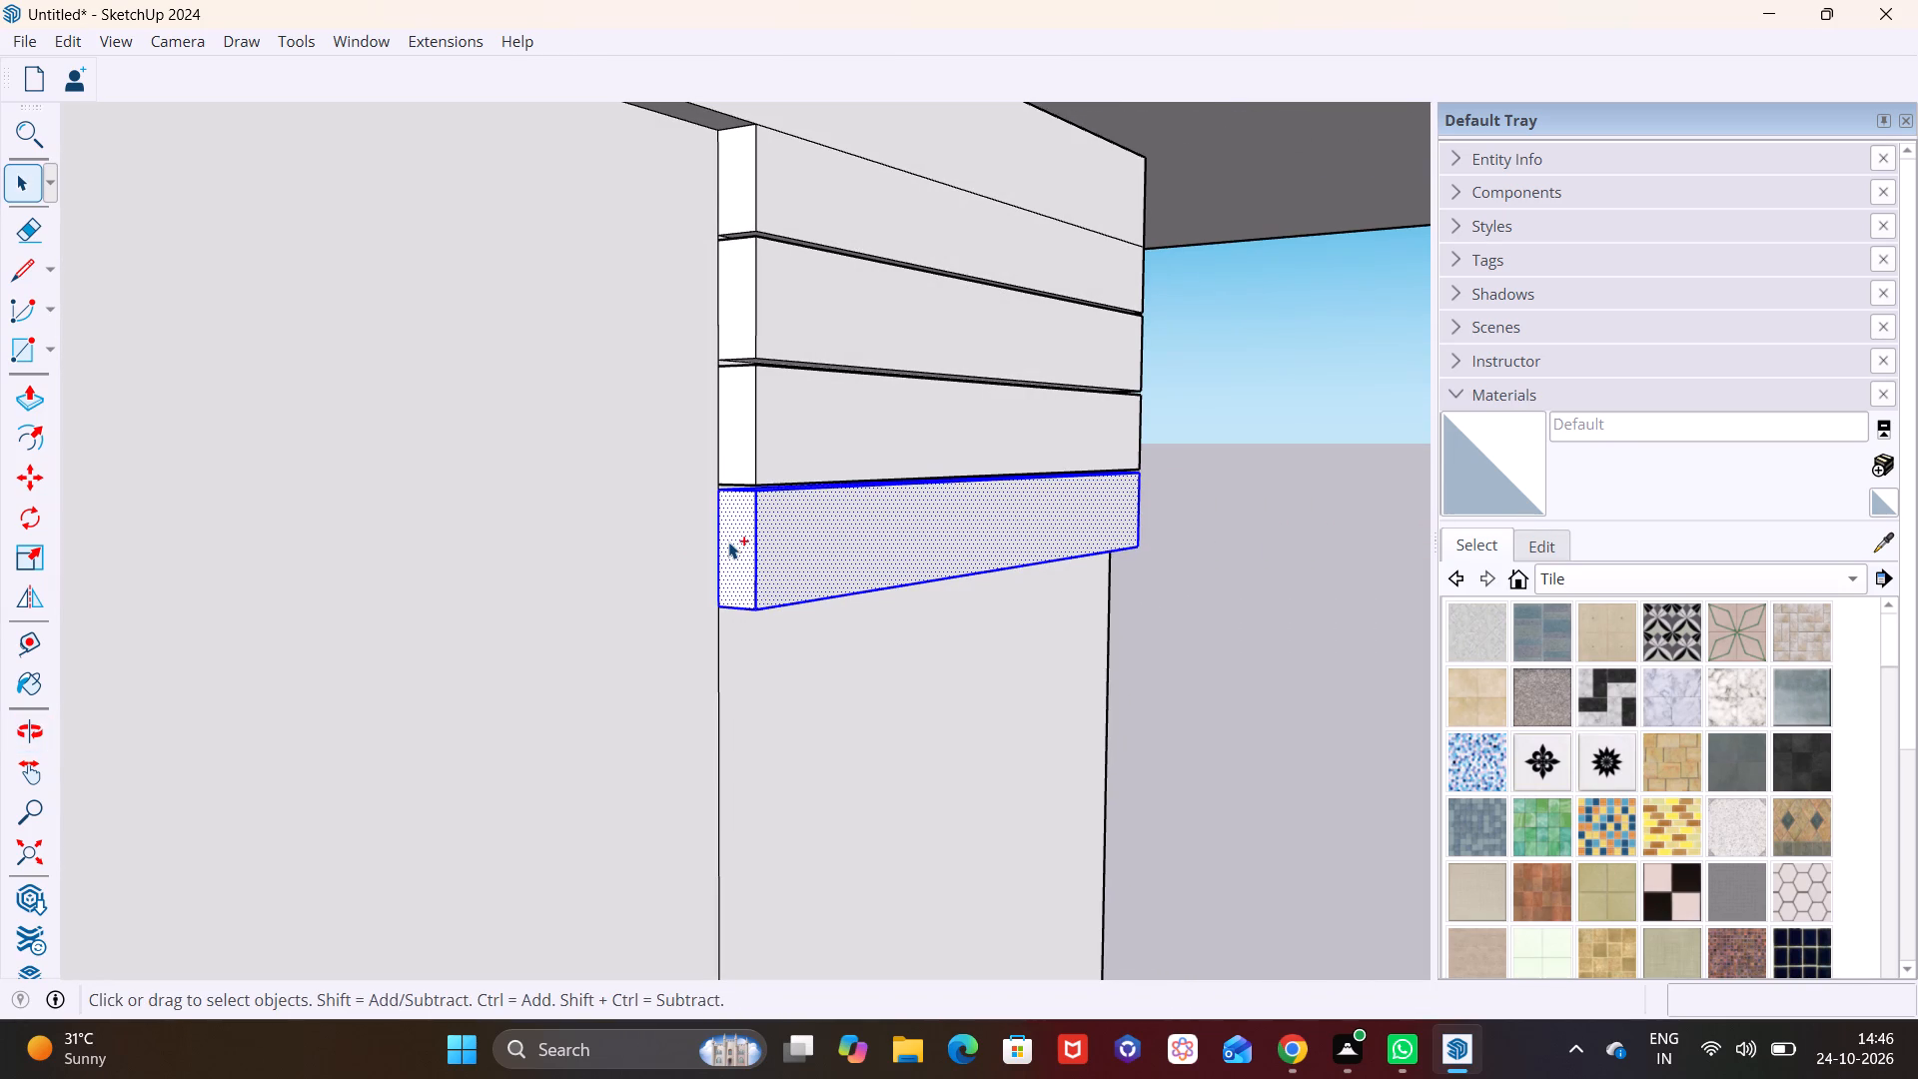
{"action": "scroll", "coordinate": [728, 545], "scroll_direction": "up", "scroll_amount": 5}
{"action": "key", "text": "m"}
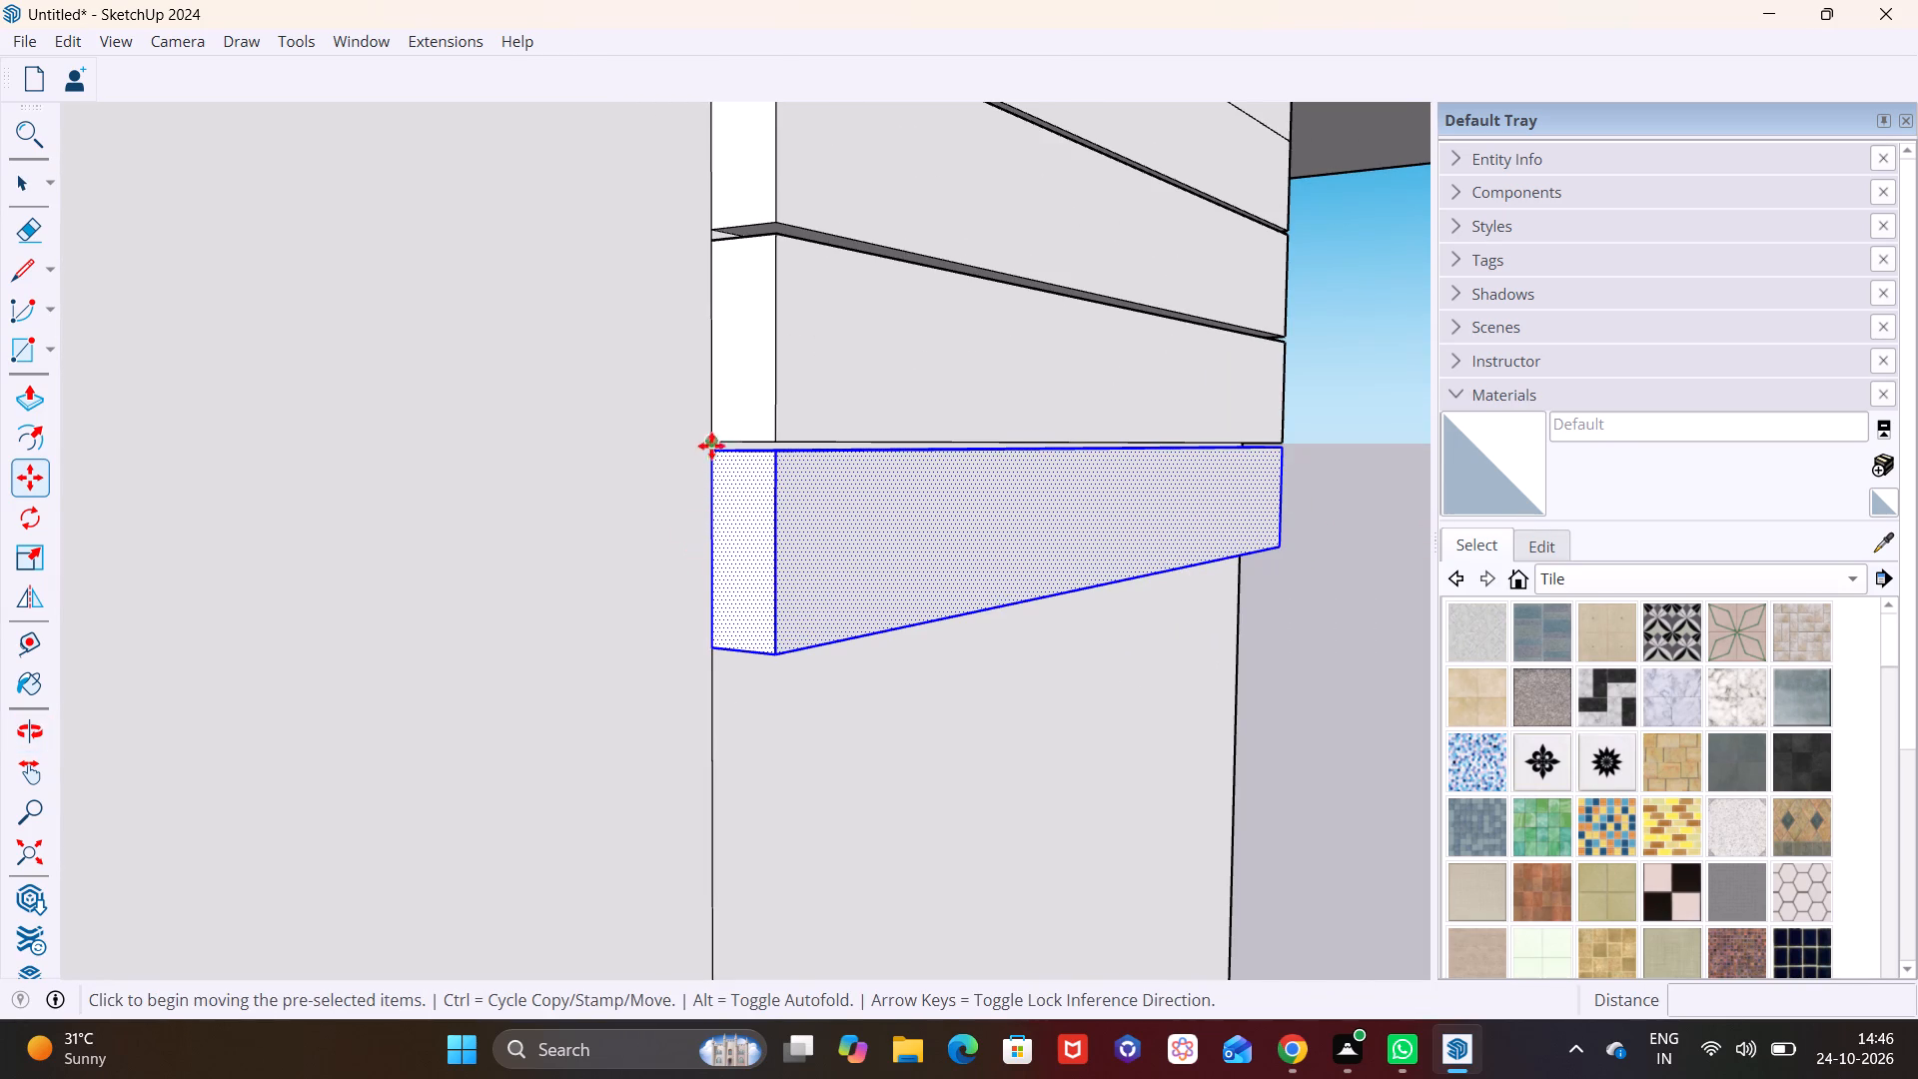
{"action": "left_click", "coordinate": [710, 457]}
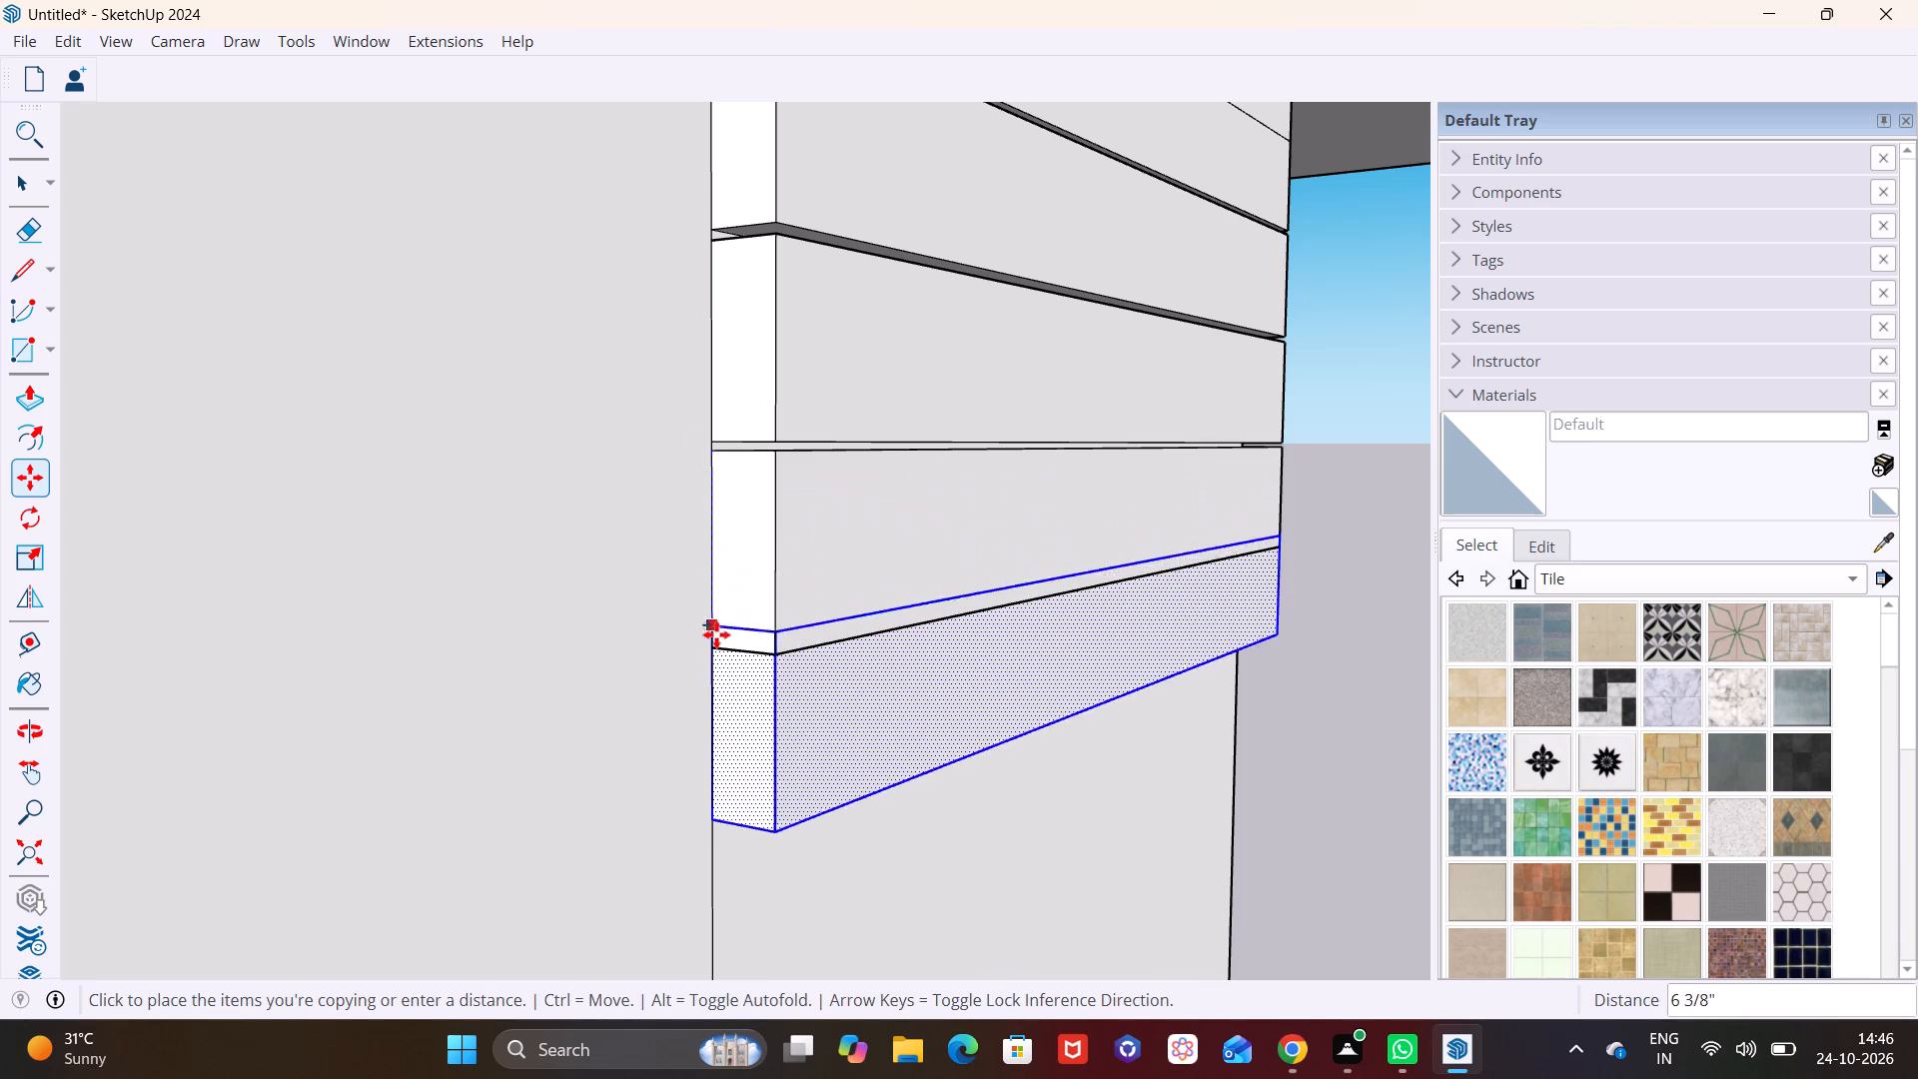
{"action": "scroll", "coordinate": [716, 658], "scroll_direction": "up", "scroll_amount": 7}
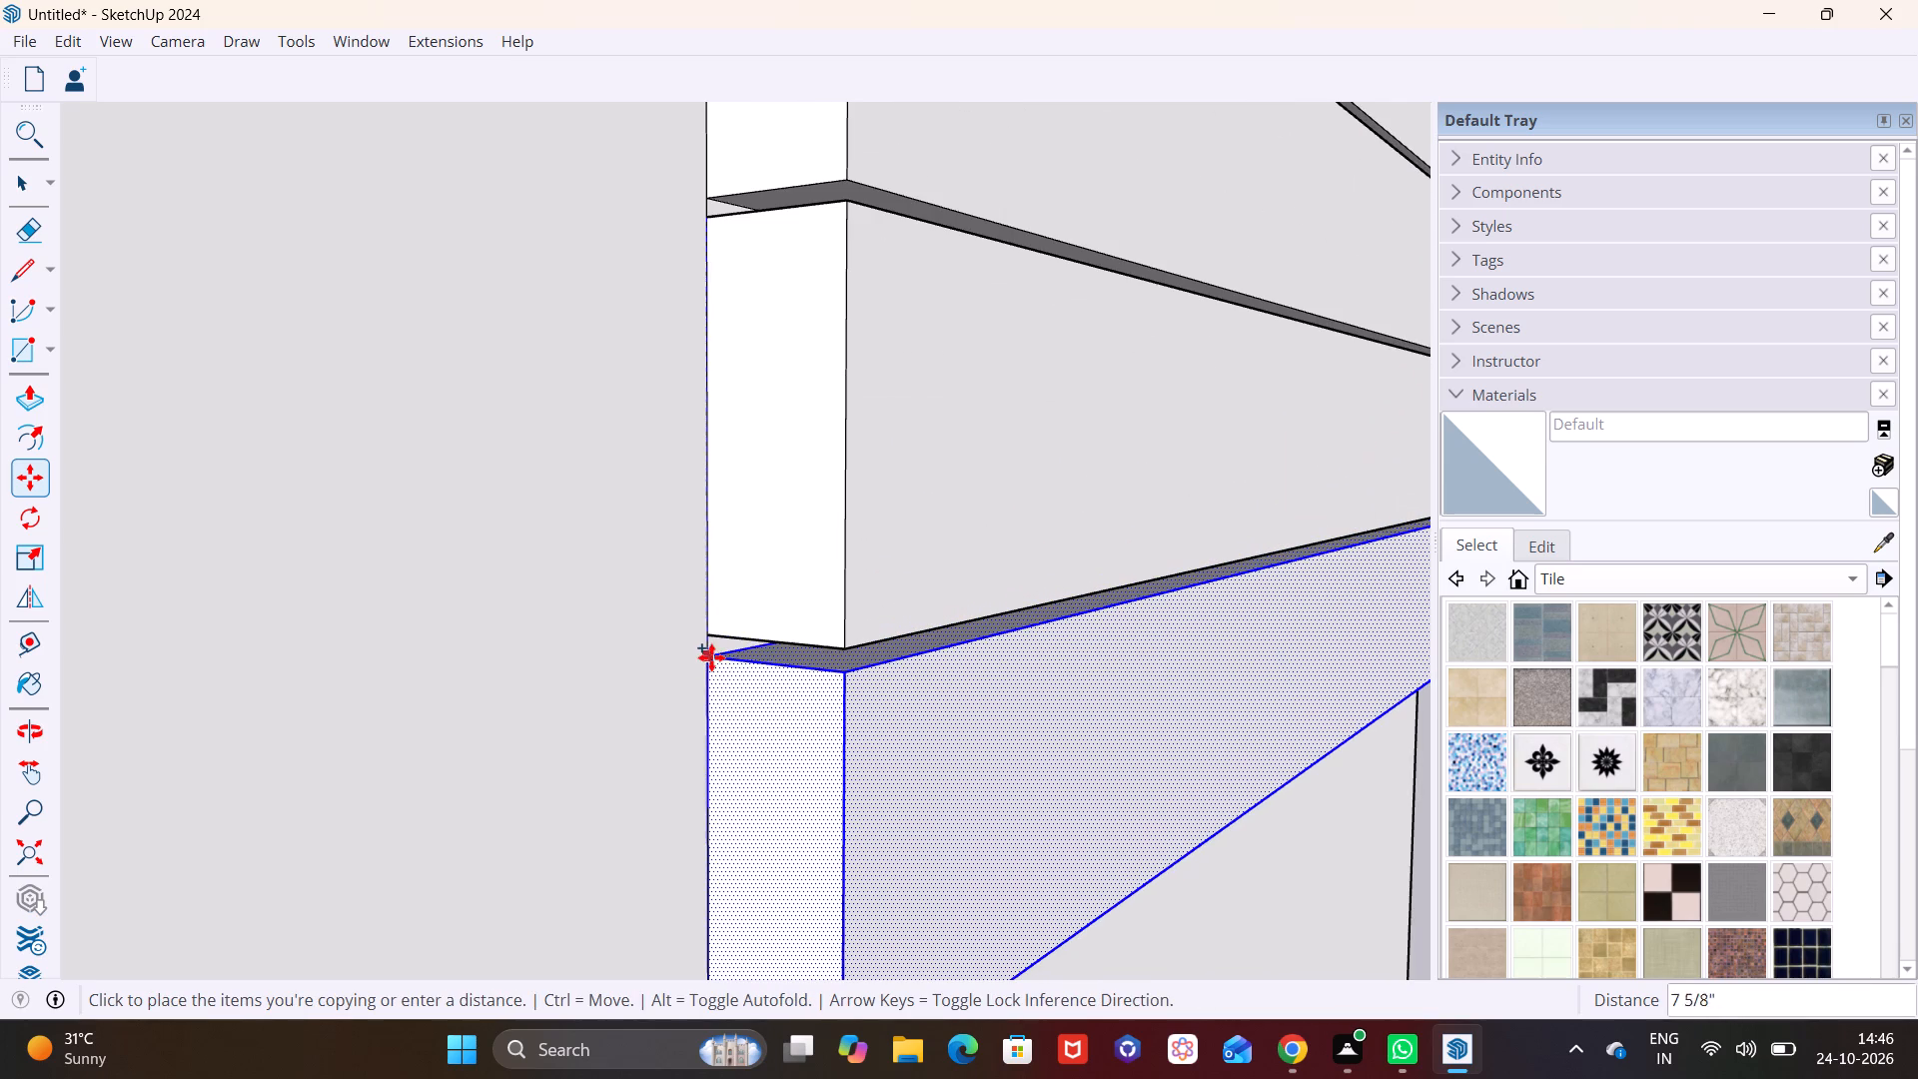
{"action": "left_click", "coordinate": [711, 651]}
Copy the lowest block straight down twice in succession, spacing the copies 7 7/16" and 7 1/2".
{"action": "scroll", "coordinate": [723, 662], "scroll_direction": "down", "scroll_amount": 6}
{"action": "middle_click_drag", "start_coordinate": [757, 674], "coordinate": [770, 398], "text": "shift"}
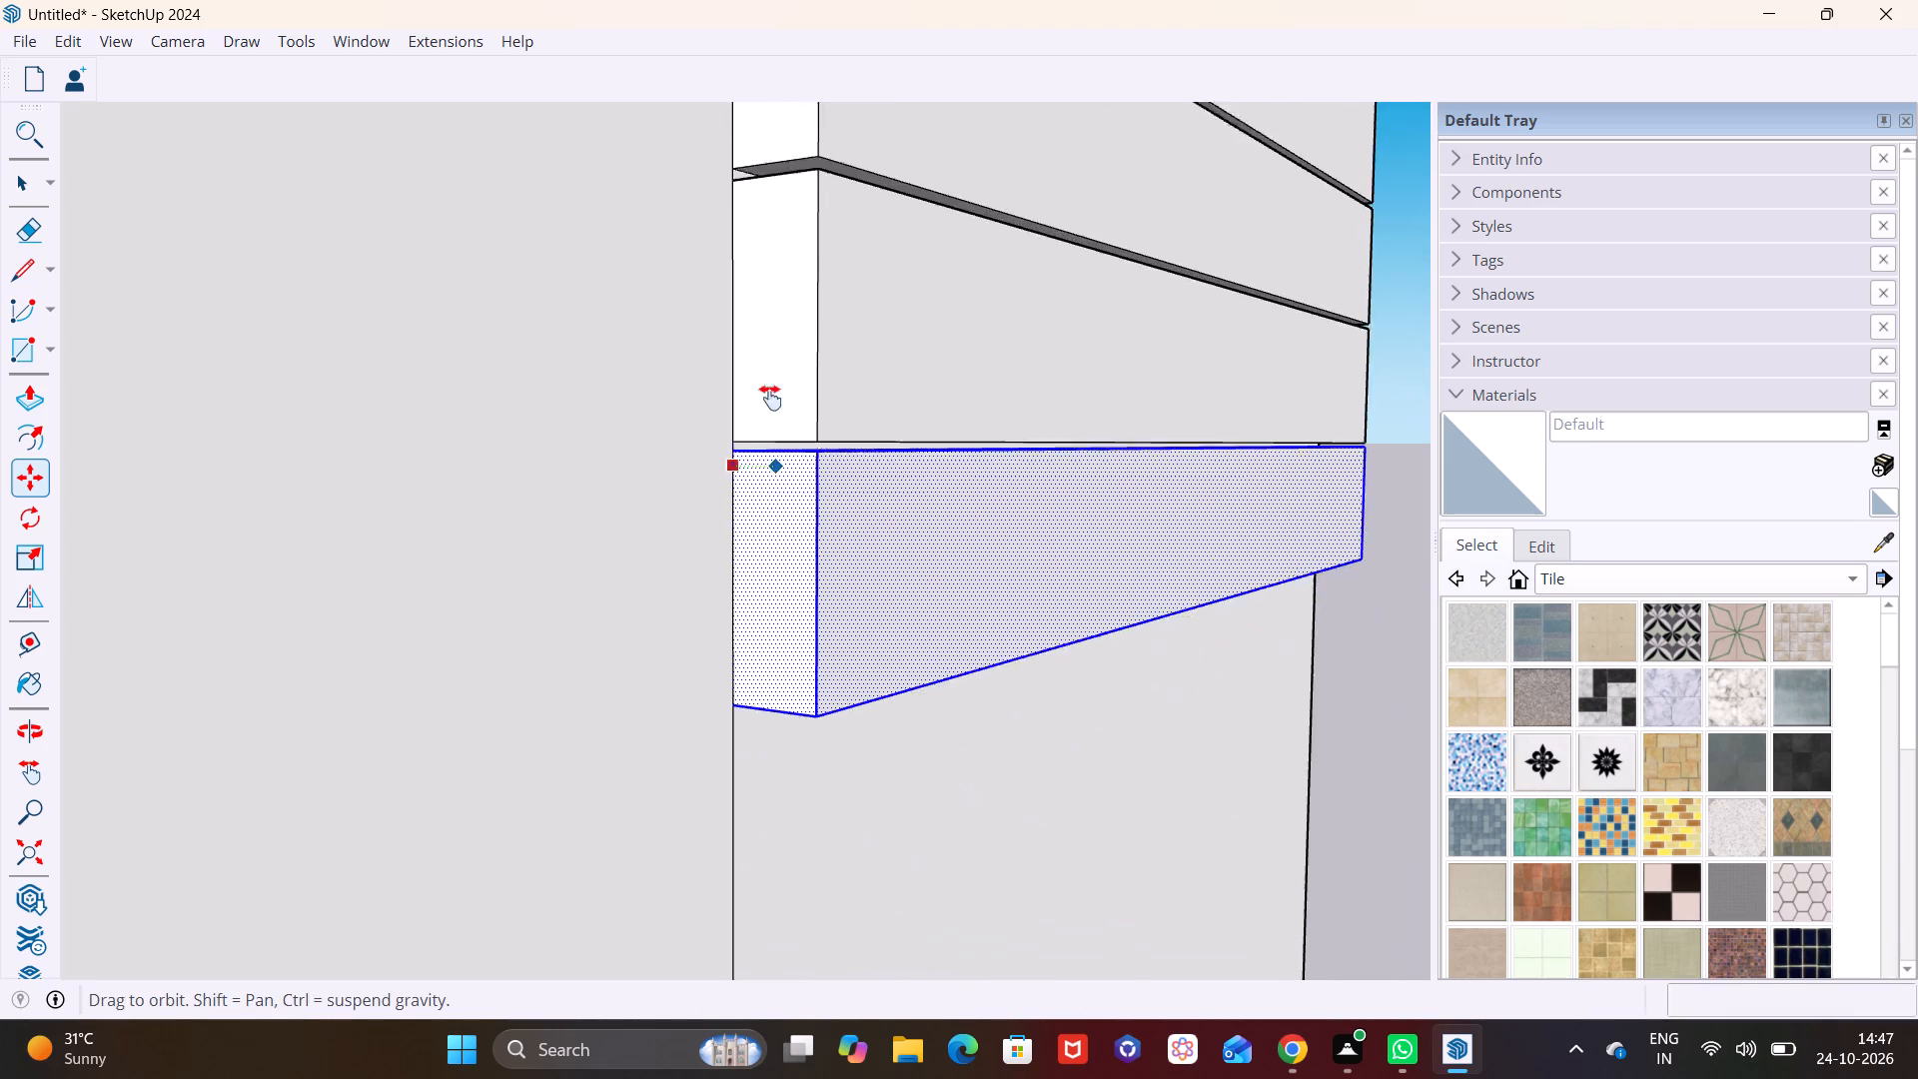
{"action": "middle_click_drag", "start_coordinate": [770, 398], "coordinate": [759, 368], "text": "shift"}
{"action": "left_click", "coordinate": [712, 365]}
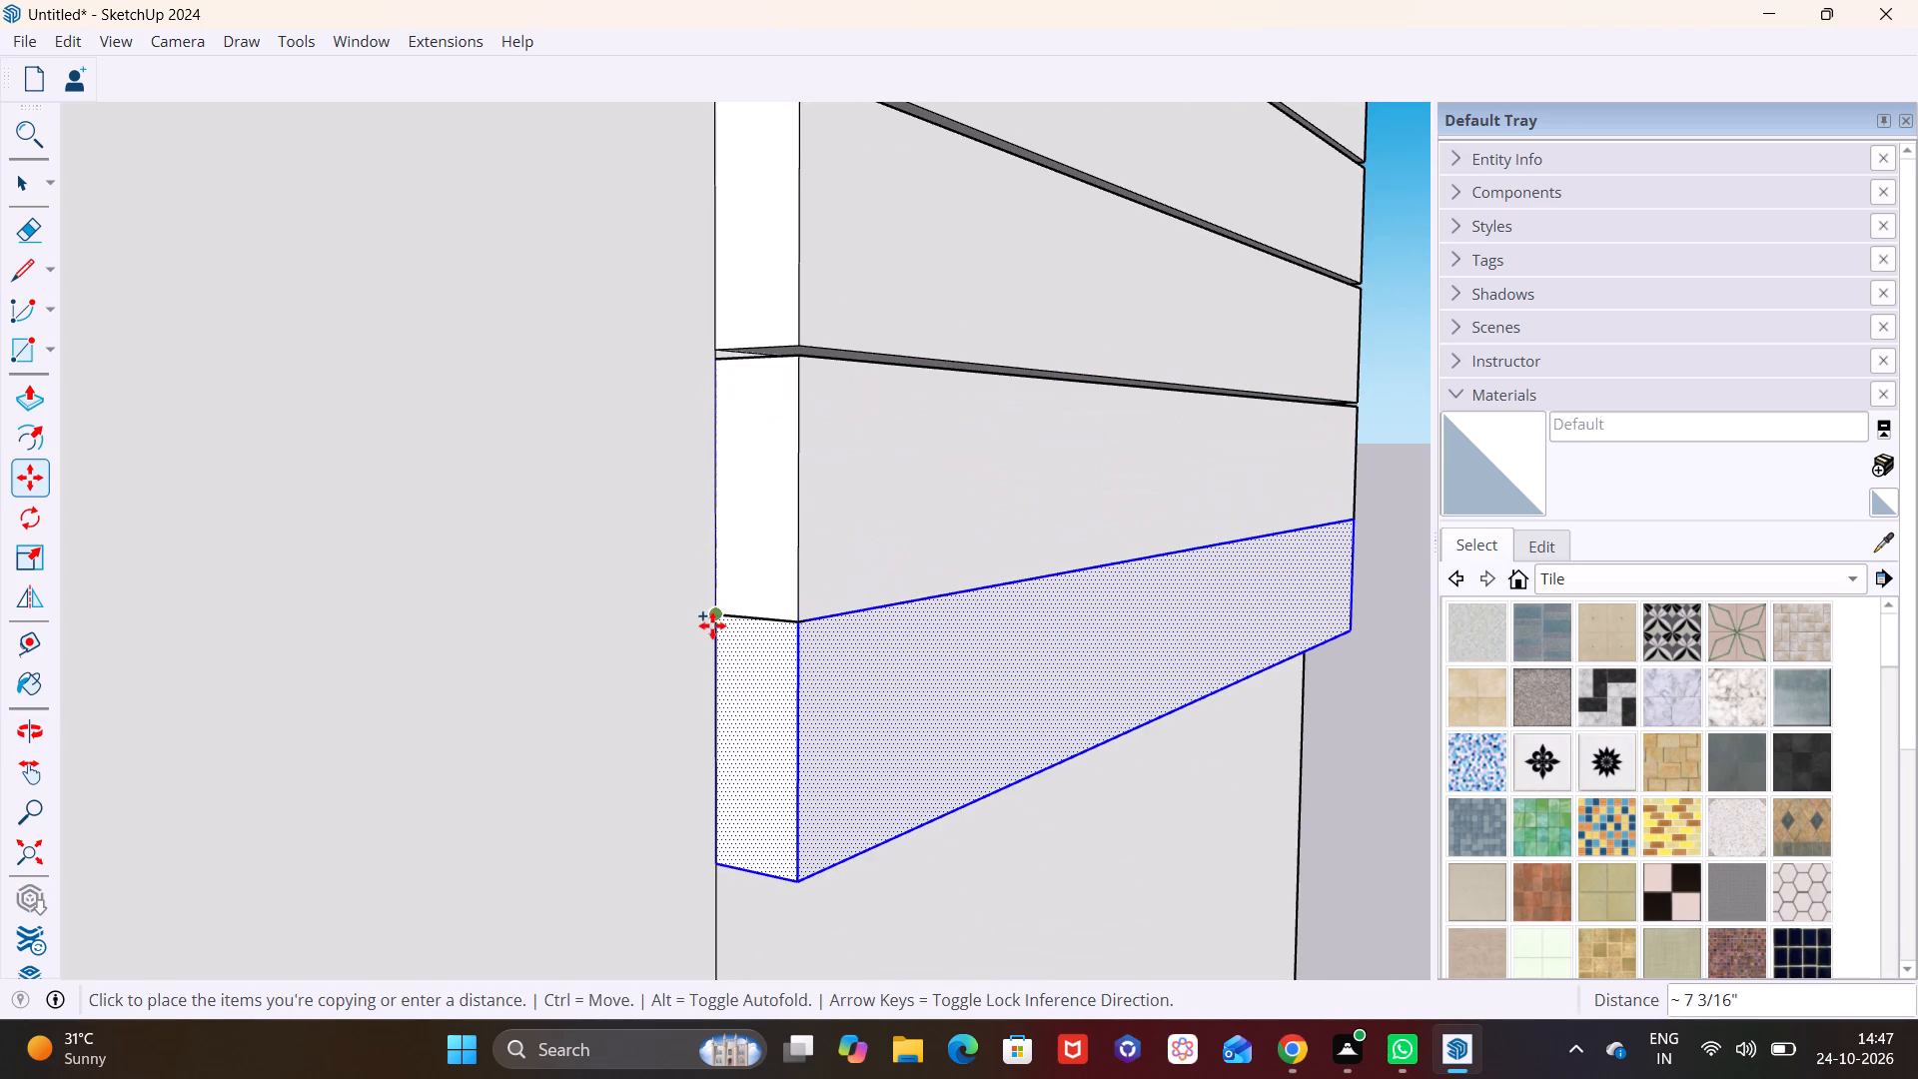
{"action": "scroll", "coordinate": [716, 636], "scroll_direction": "up", "scroll_amount": 5}
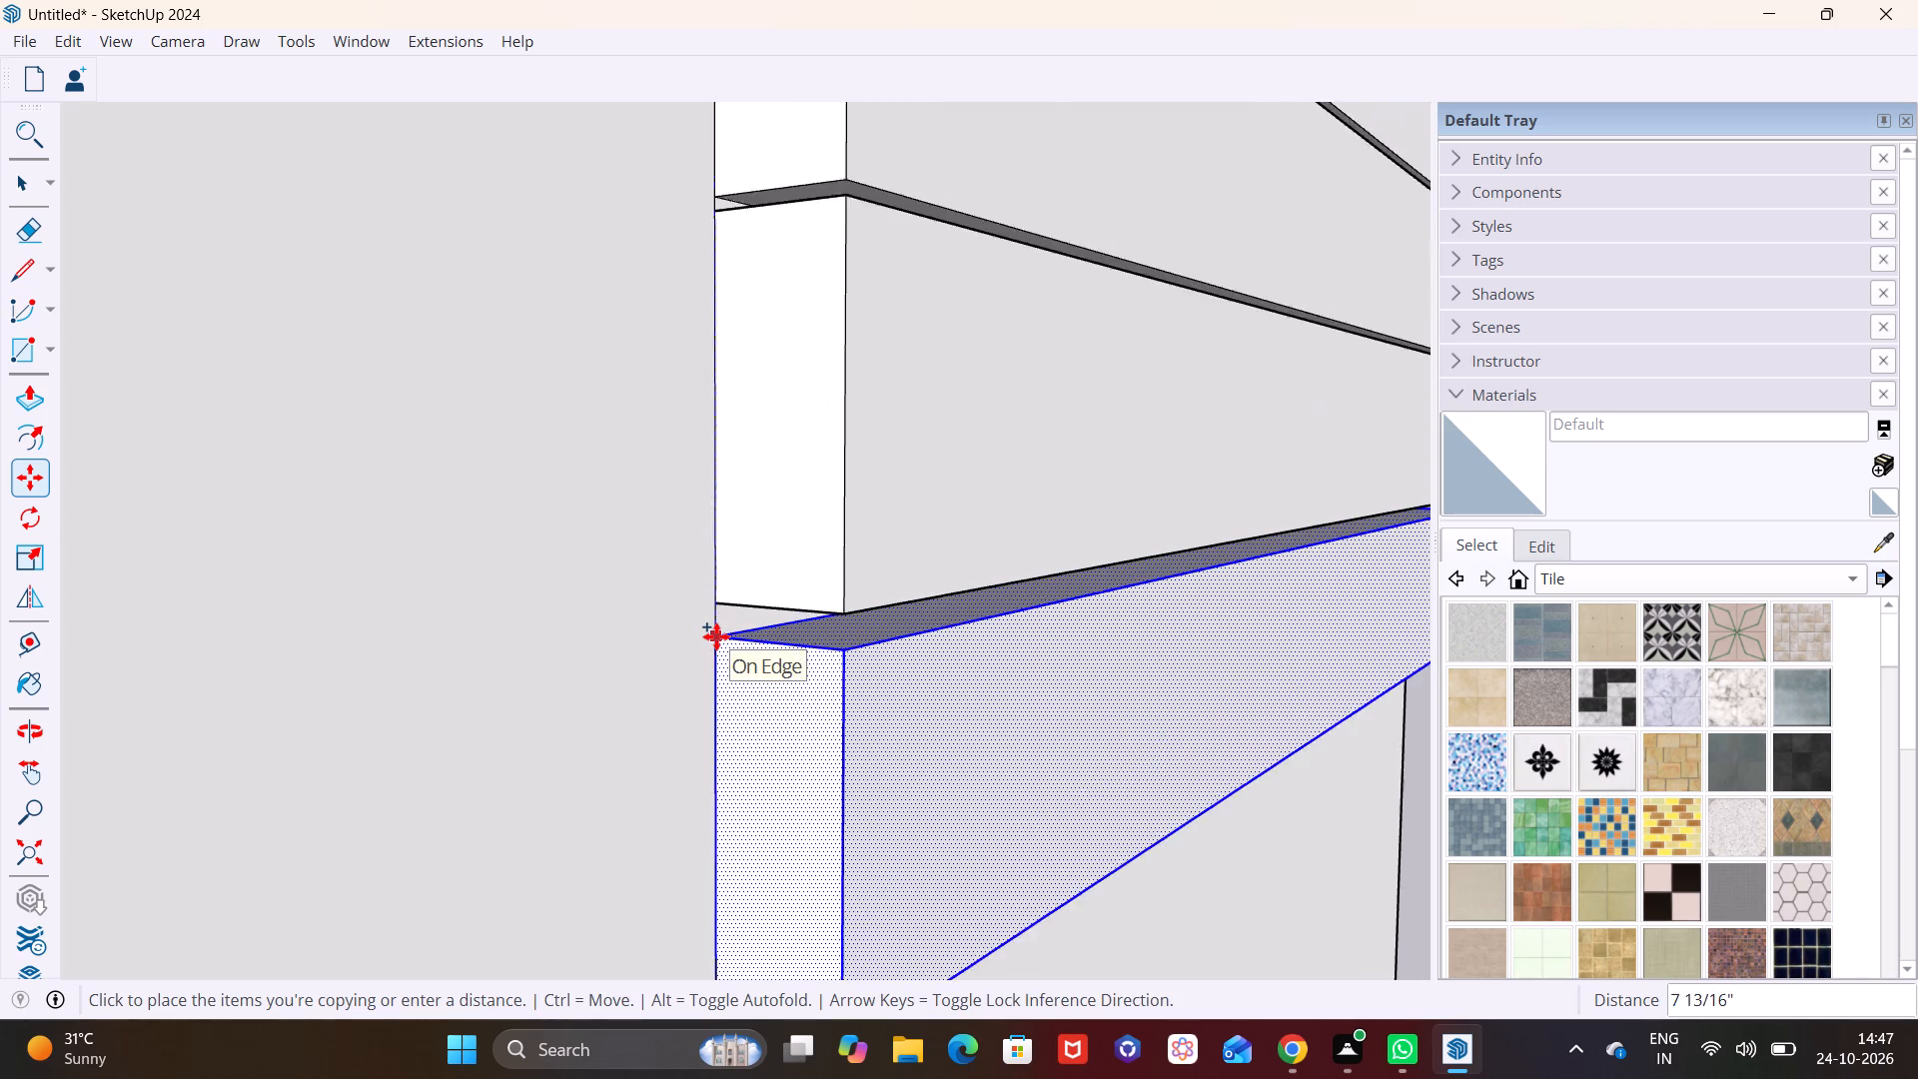
{"action": "scroll", "coordinate": [716, 636], "scroll_direction": "up", "scroll_amount": 2}
{"action": "left_click", "coordinate": [714, 610]}
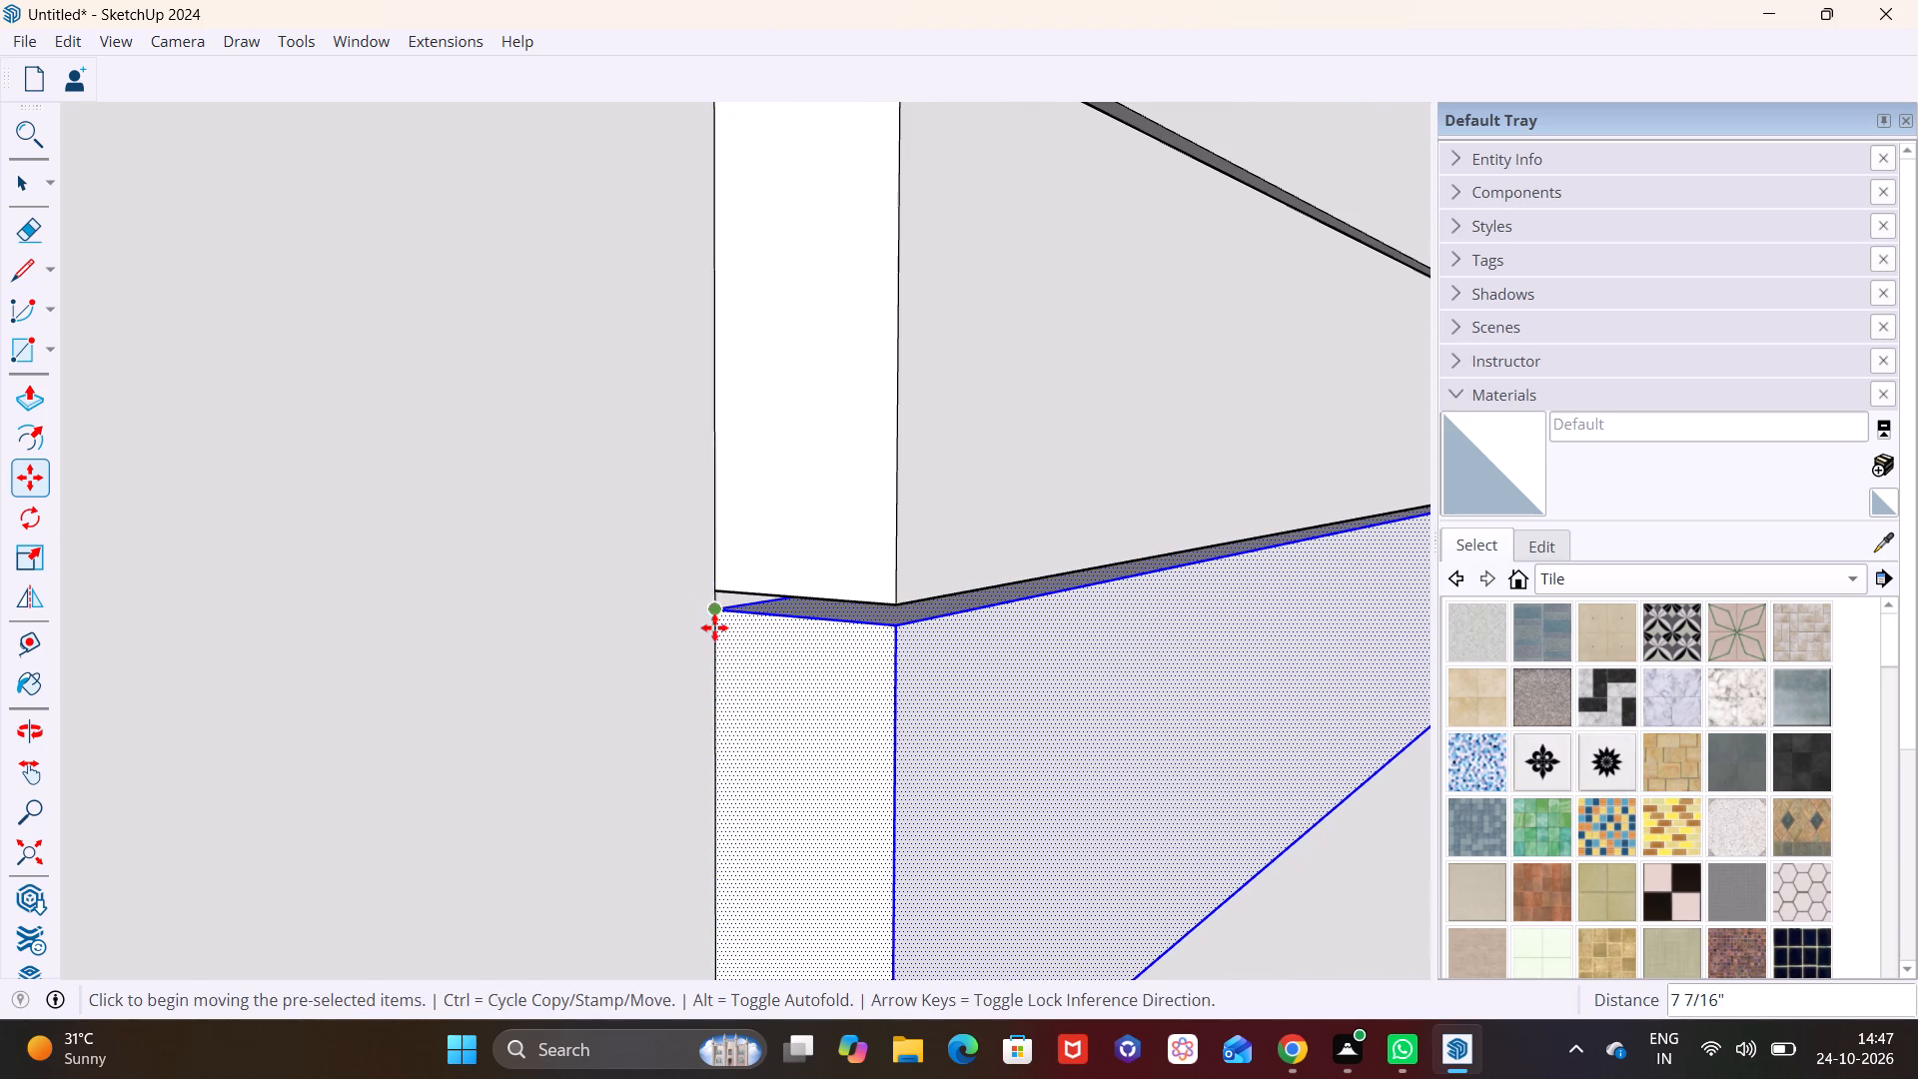
{"action": "scroll", "coordinate": [714, 627], "scroll_direction": "down", "scroll_amount": 7}
{"action": "middle_click_drag", "start_coordinate": [790, 643], "coordinate": [828, 379], "text": "shift"}
{"action": "left_click", "coordinate": [747, 370]}
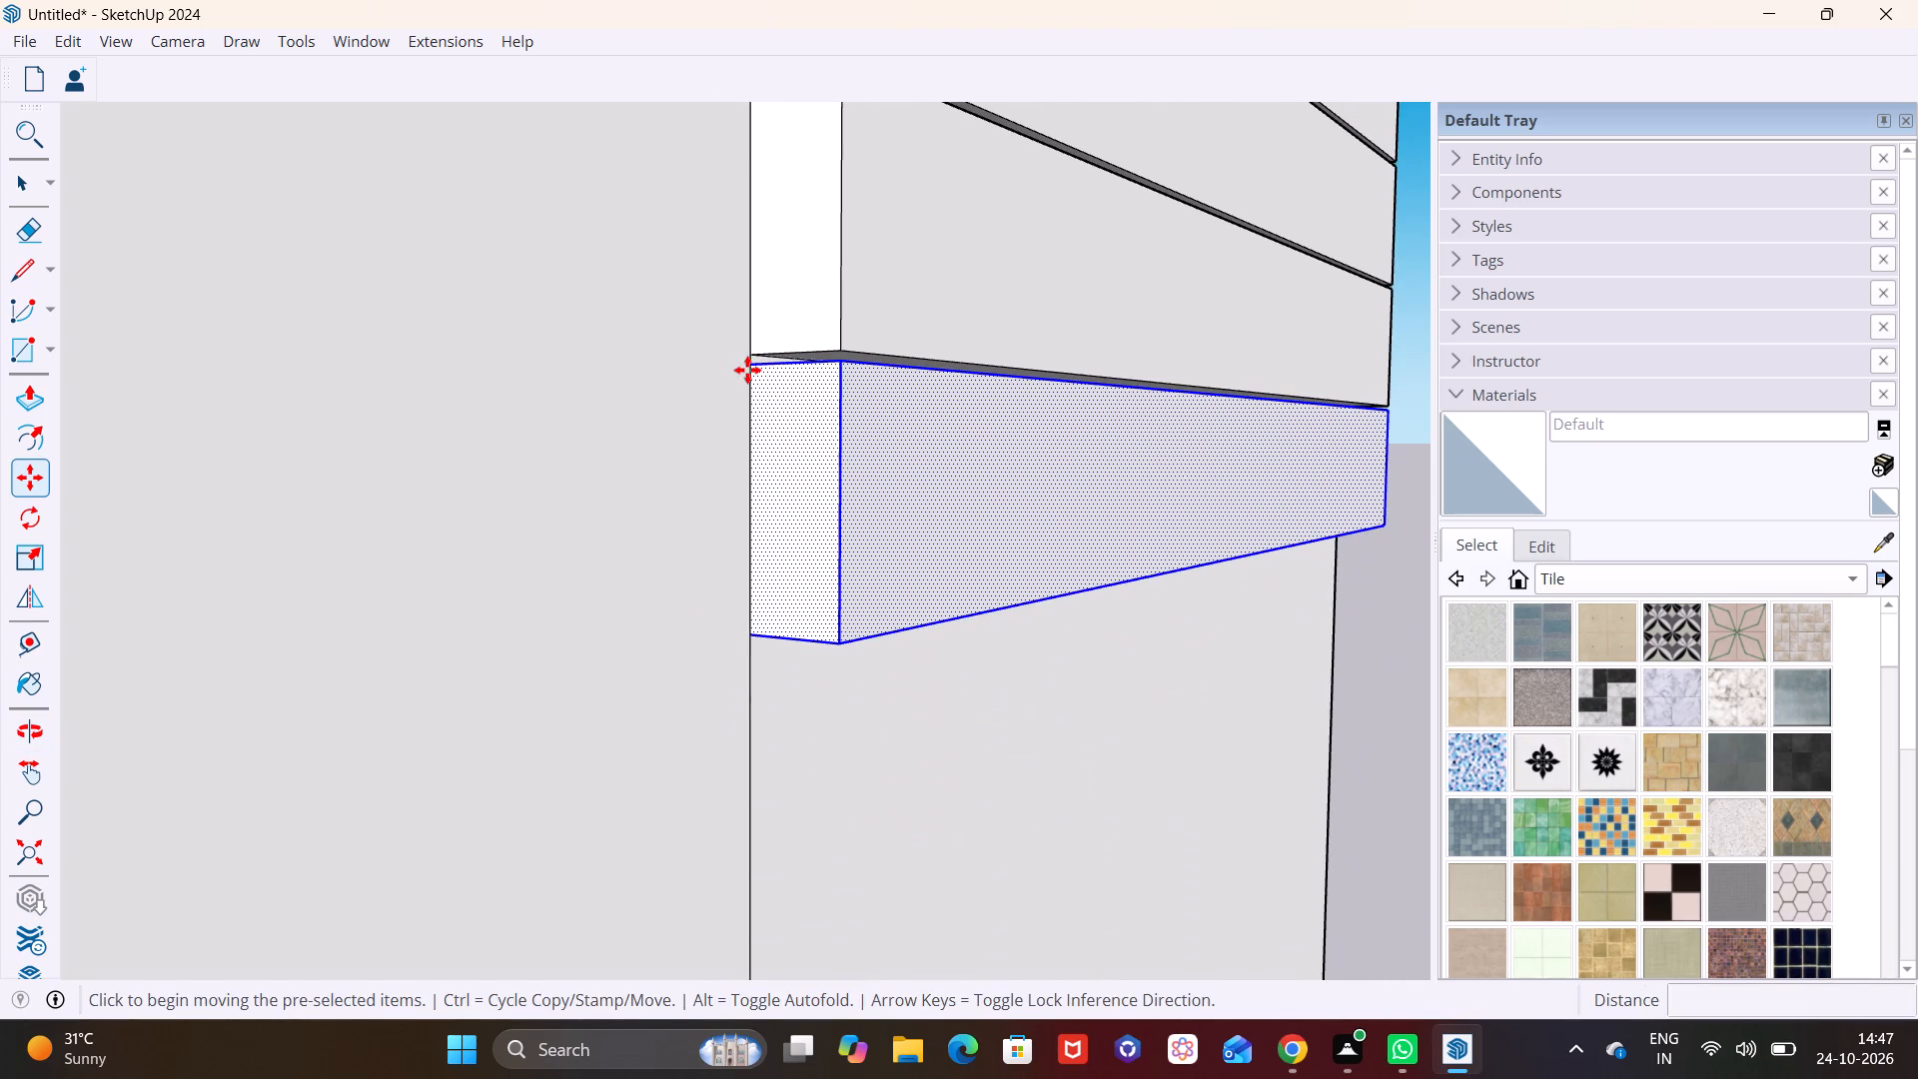
{"action": "left_click", "coordinate": [743, 647]}
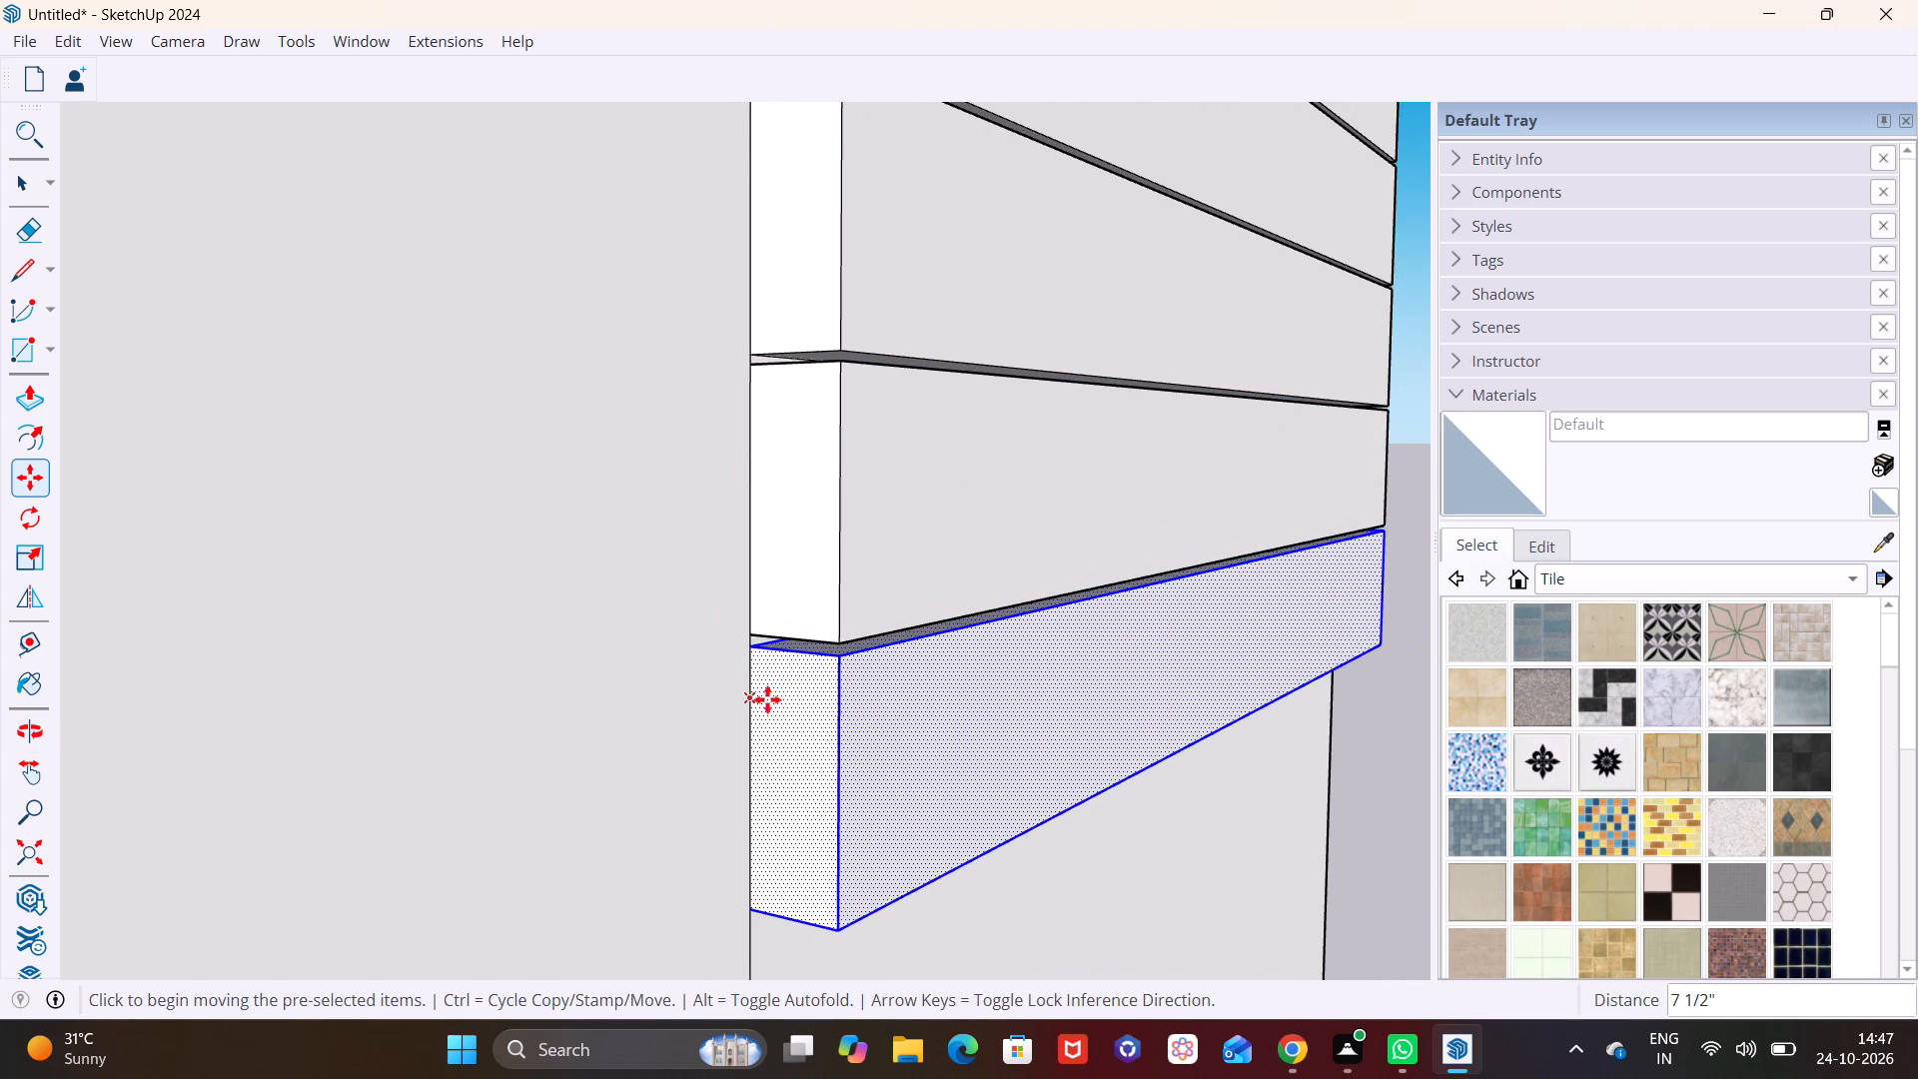
Add two more blocks below by copying the lowest one down about 7 5/8", and its copy down about 7 9/16".
{"action": "scroll", "coordinate": [809, 618], "scroll_direction": "down", "scroll_amount": 8, "text": "shift"}
{"action": "middle_click_drag", "start_coordinate": [983, 674], "coordinate": [958, 351], "text": "shift"}
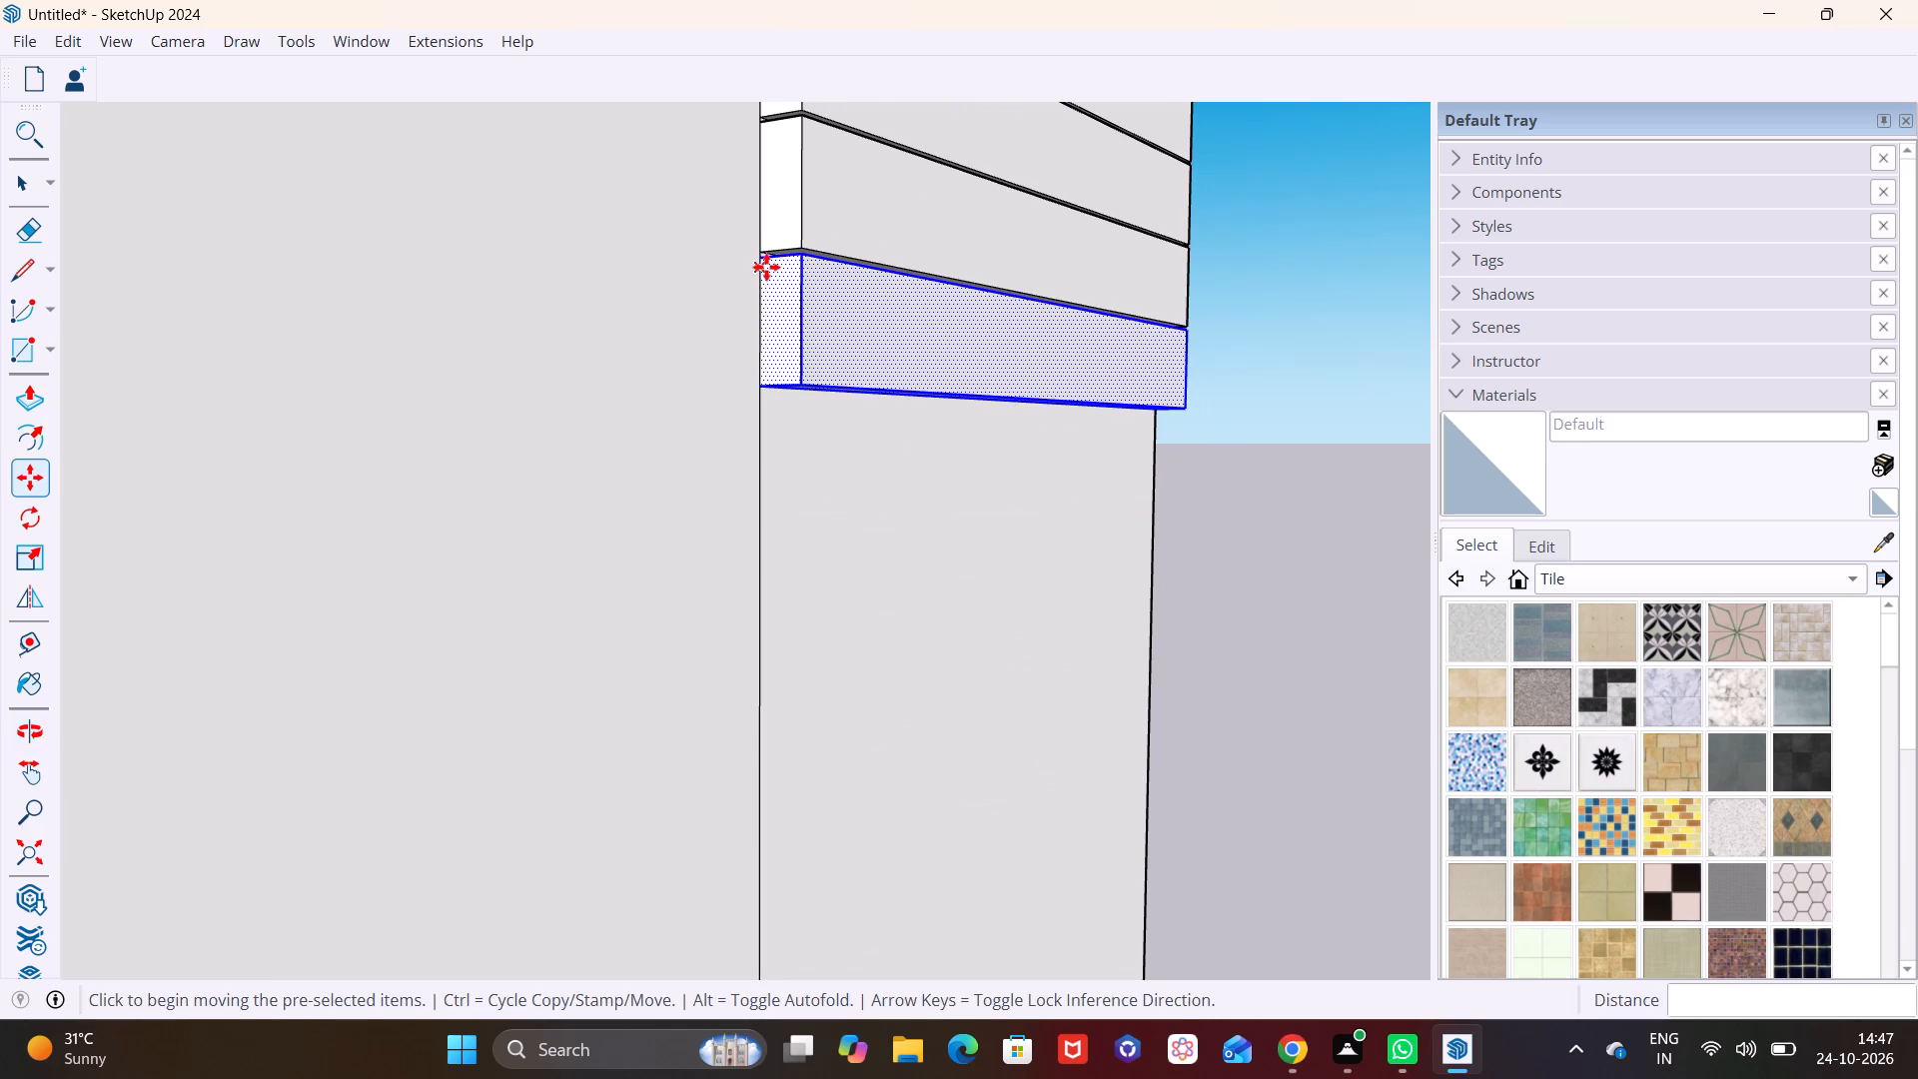
{"action": "left_click", "coordinate": [763, 266]}
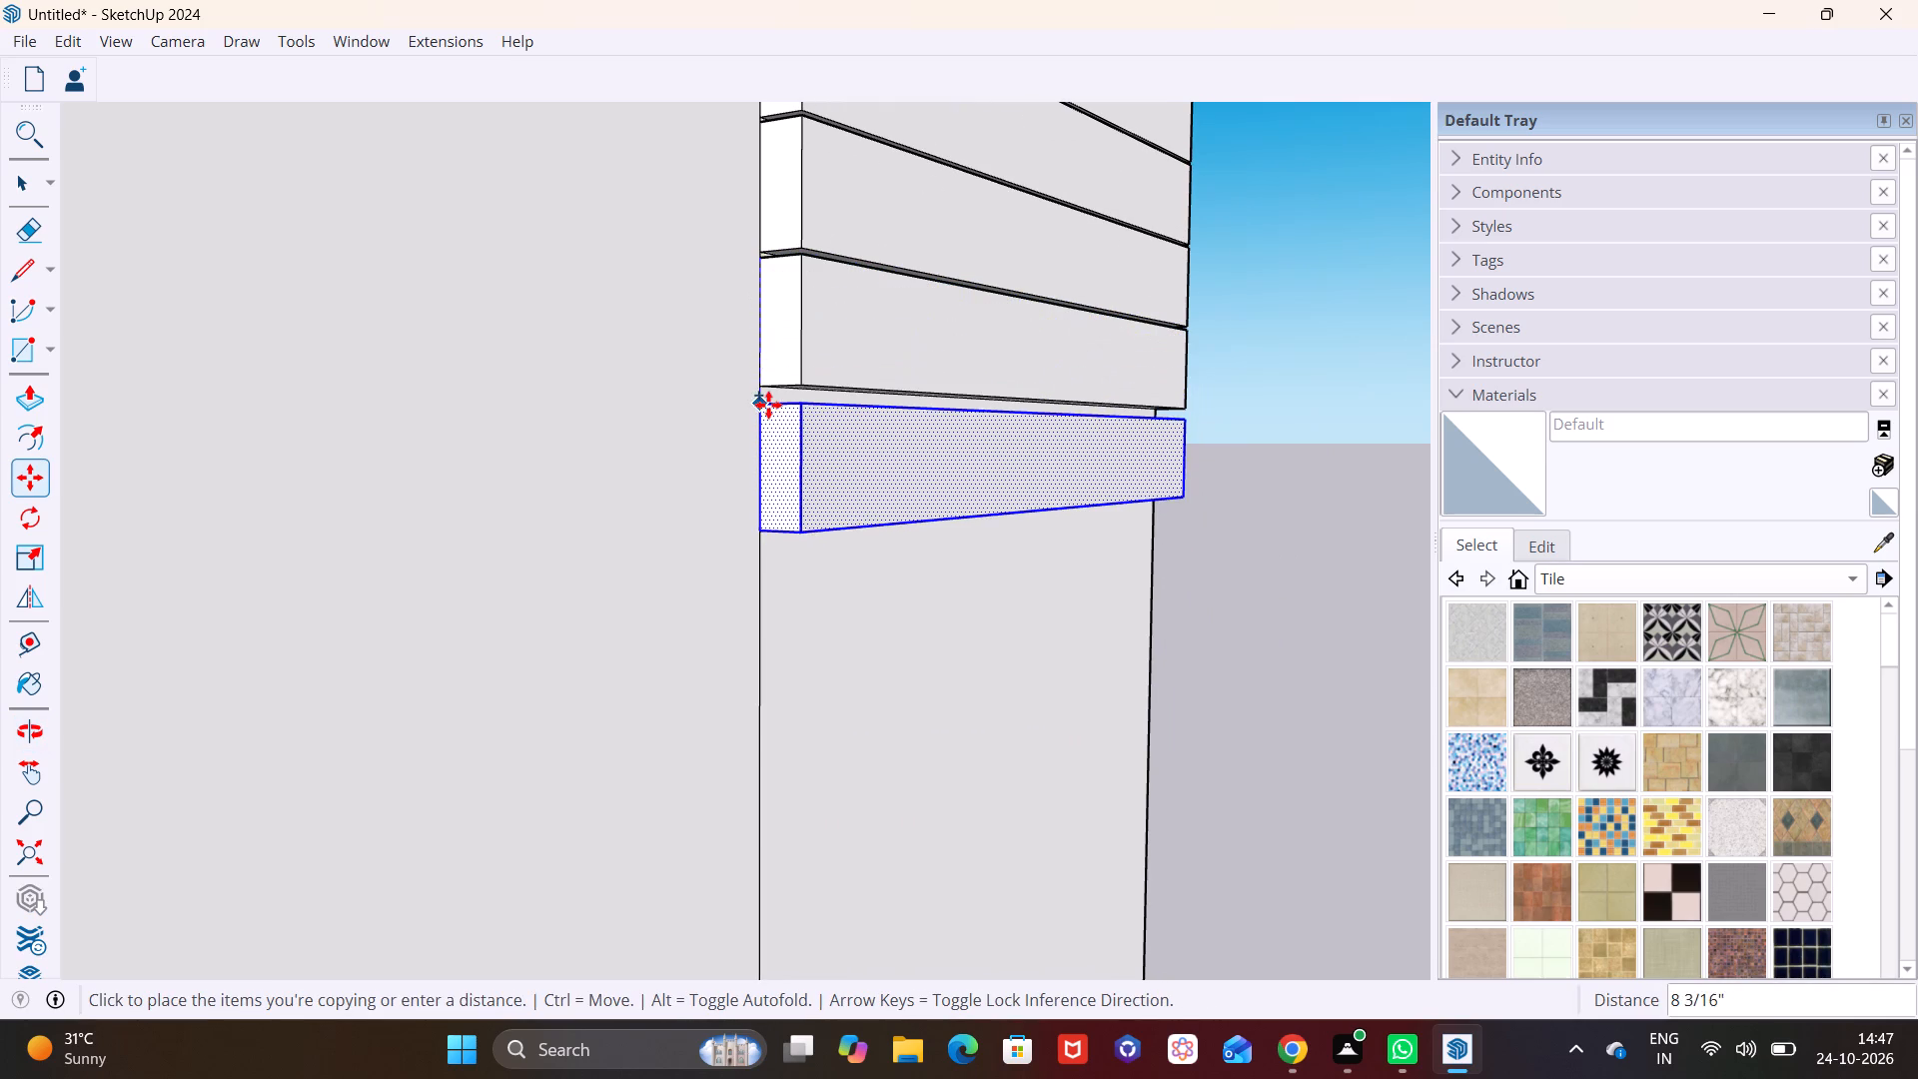
{"action": "scroll", "coordinate": [766, 397], "scroll_direction": "up", "scroll_amount": 7}
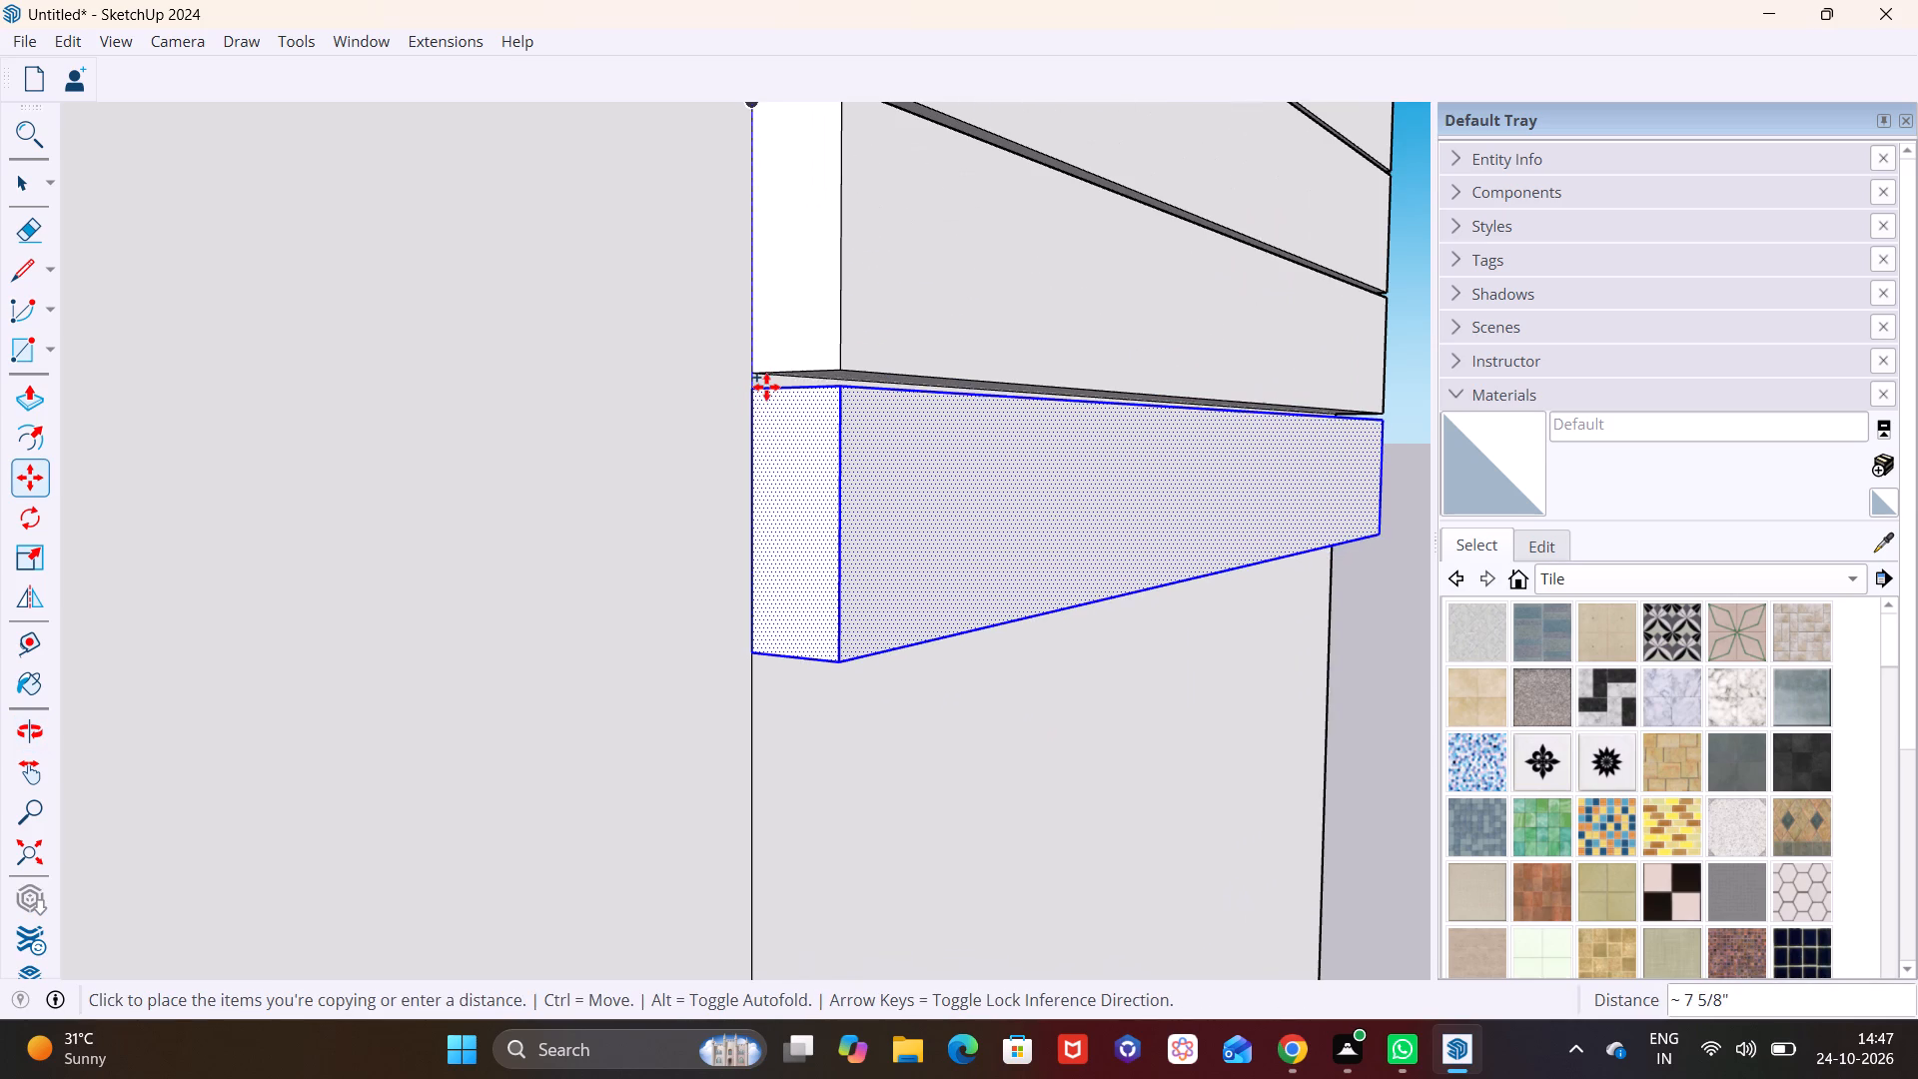
{"action": "left_click", "coordinate": [766, 384]}
{"action": "left_click", "coordinate": [758, 388]}
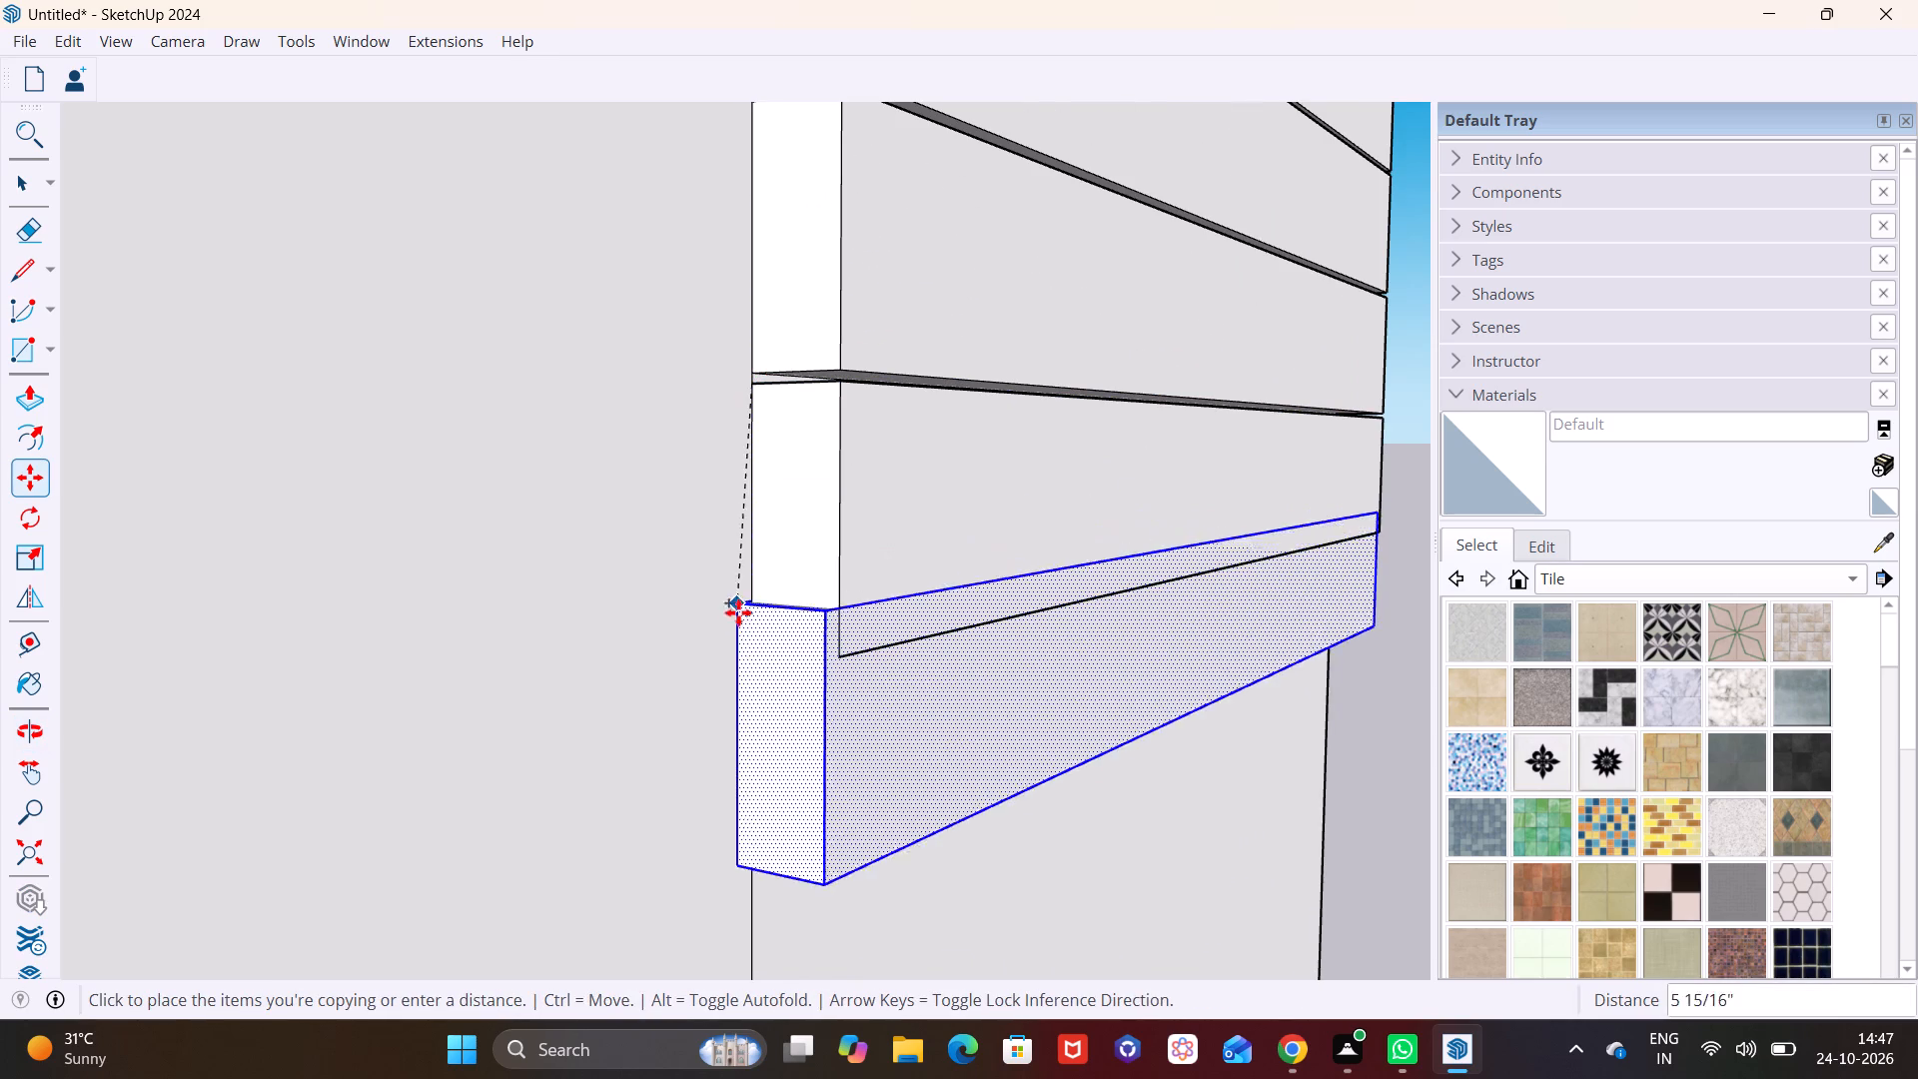
{"action": "scroll", "coordinate": [758, 665], "scroll_direction": "up", "scroll_amount": 6}
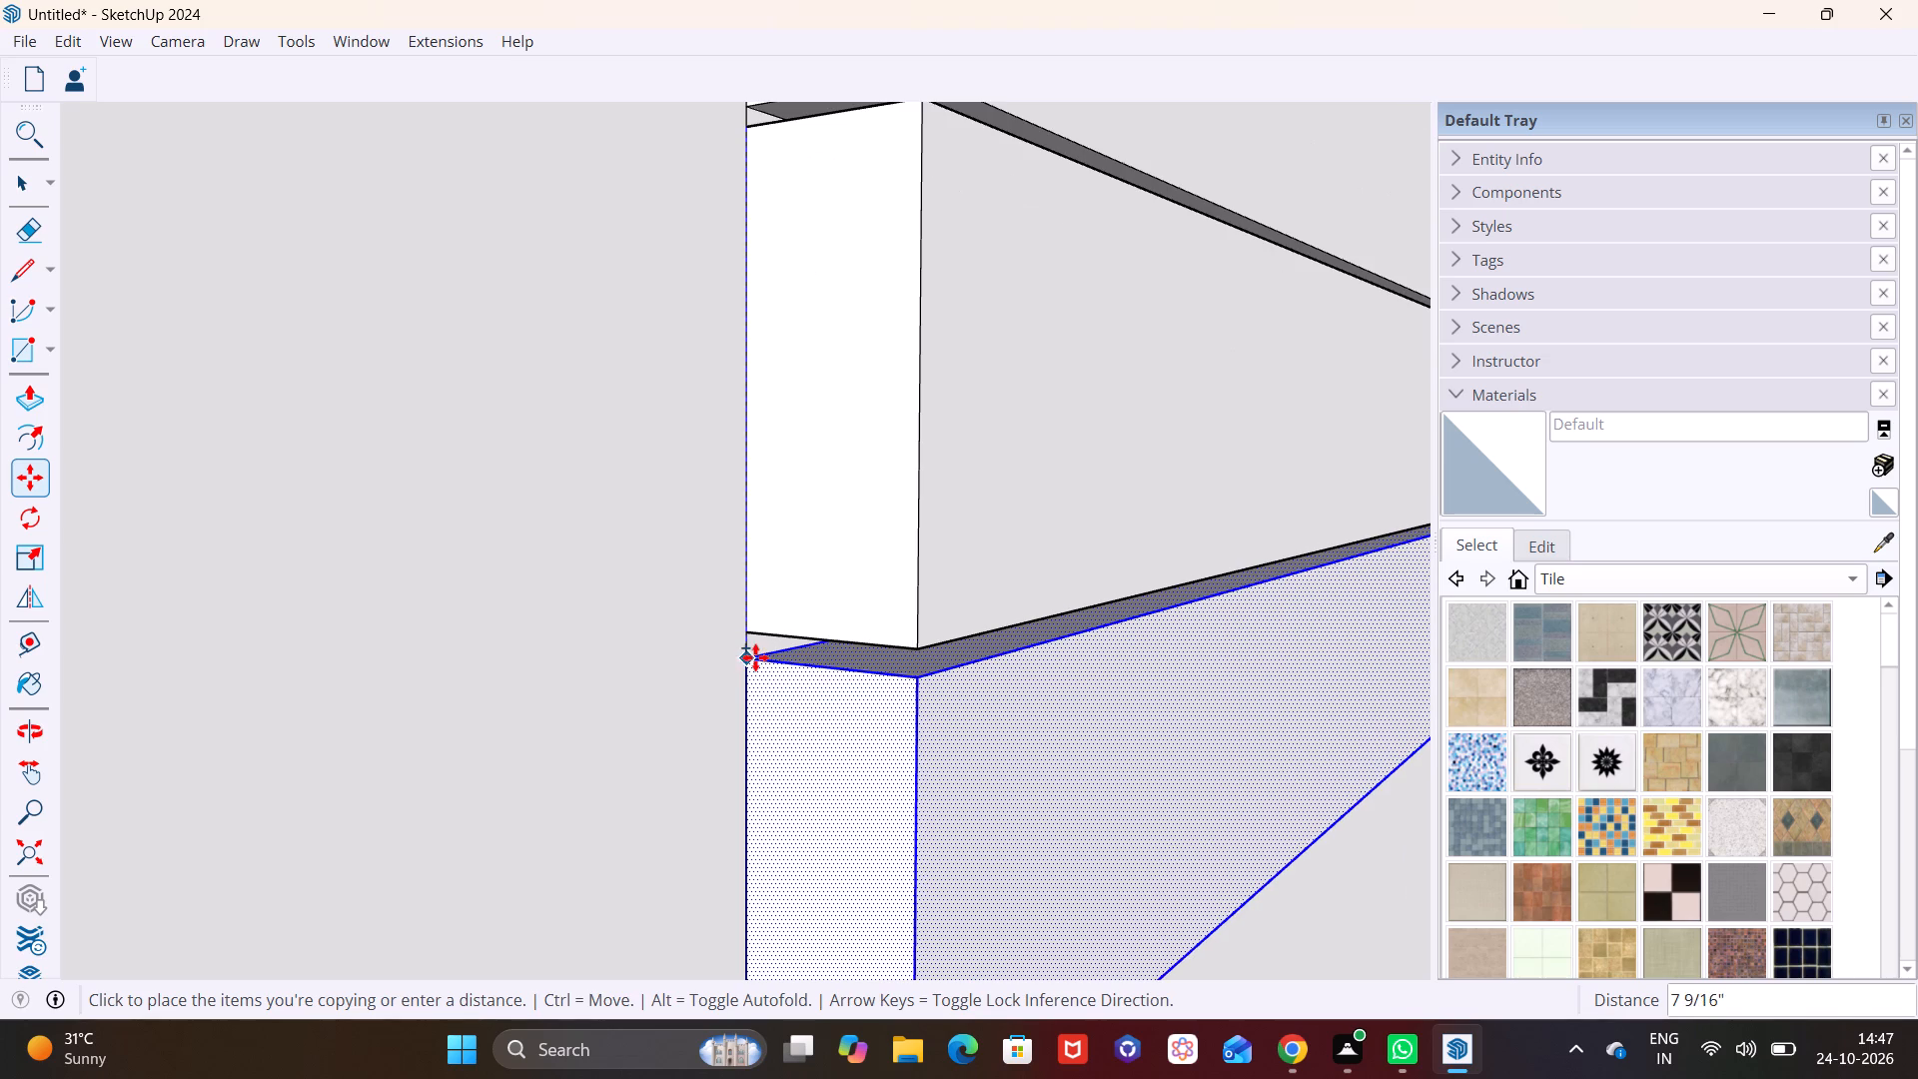
{"action": "left_click", "coordinate": [754, 650]}
Continue the stack with two more successive copies downward, spaced about 7 9/16" and 7 3/4".
{"action": "scroll", "coordinate": [754, 649], "scroll_direction": "down", "scroll_amount": 15}
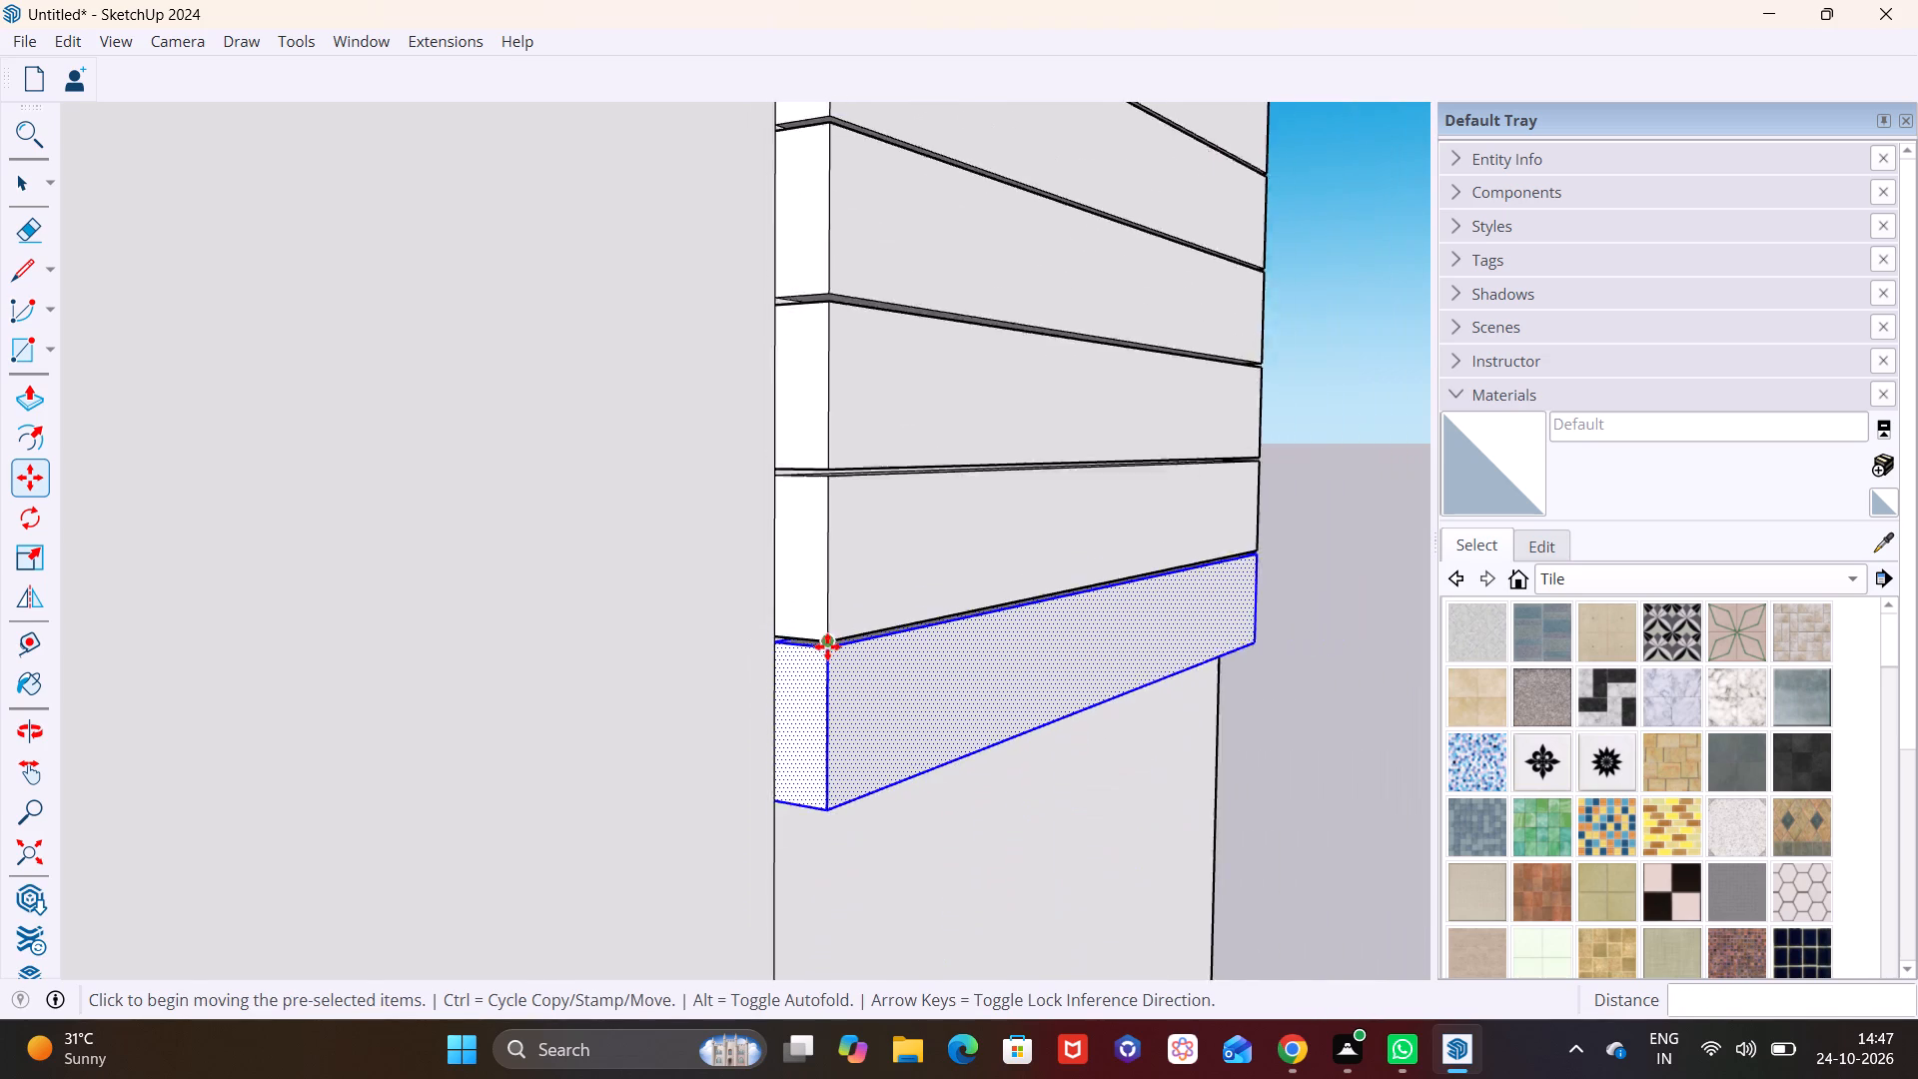
{"action": "scroll", "coordinate": [827, 646], "scroll_direction": "down", "scroll_amount": 1}
{"action": "middle_click_drag", "start_coordinate": [993, 665], "coordinate": [991, 329], "text": "shift"}
{"action": "middle_click_drag", "start_coordinate": [875, 371], "coordinate": [958, 409]}
{"action": "scroll", "coordinate": [859, 277], "scroll_direction": "up", "scroll_amount": 11}
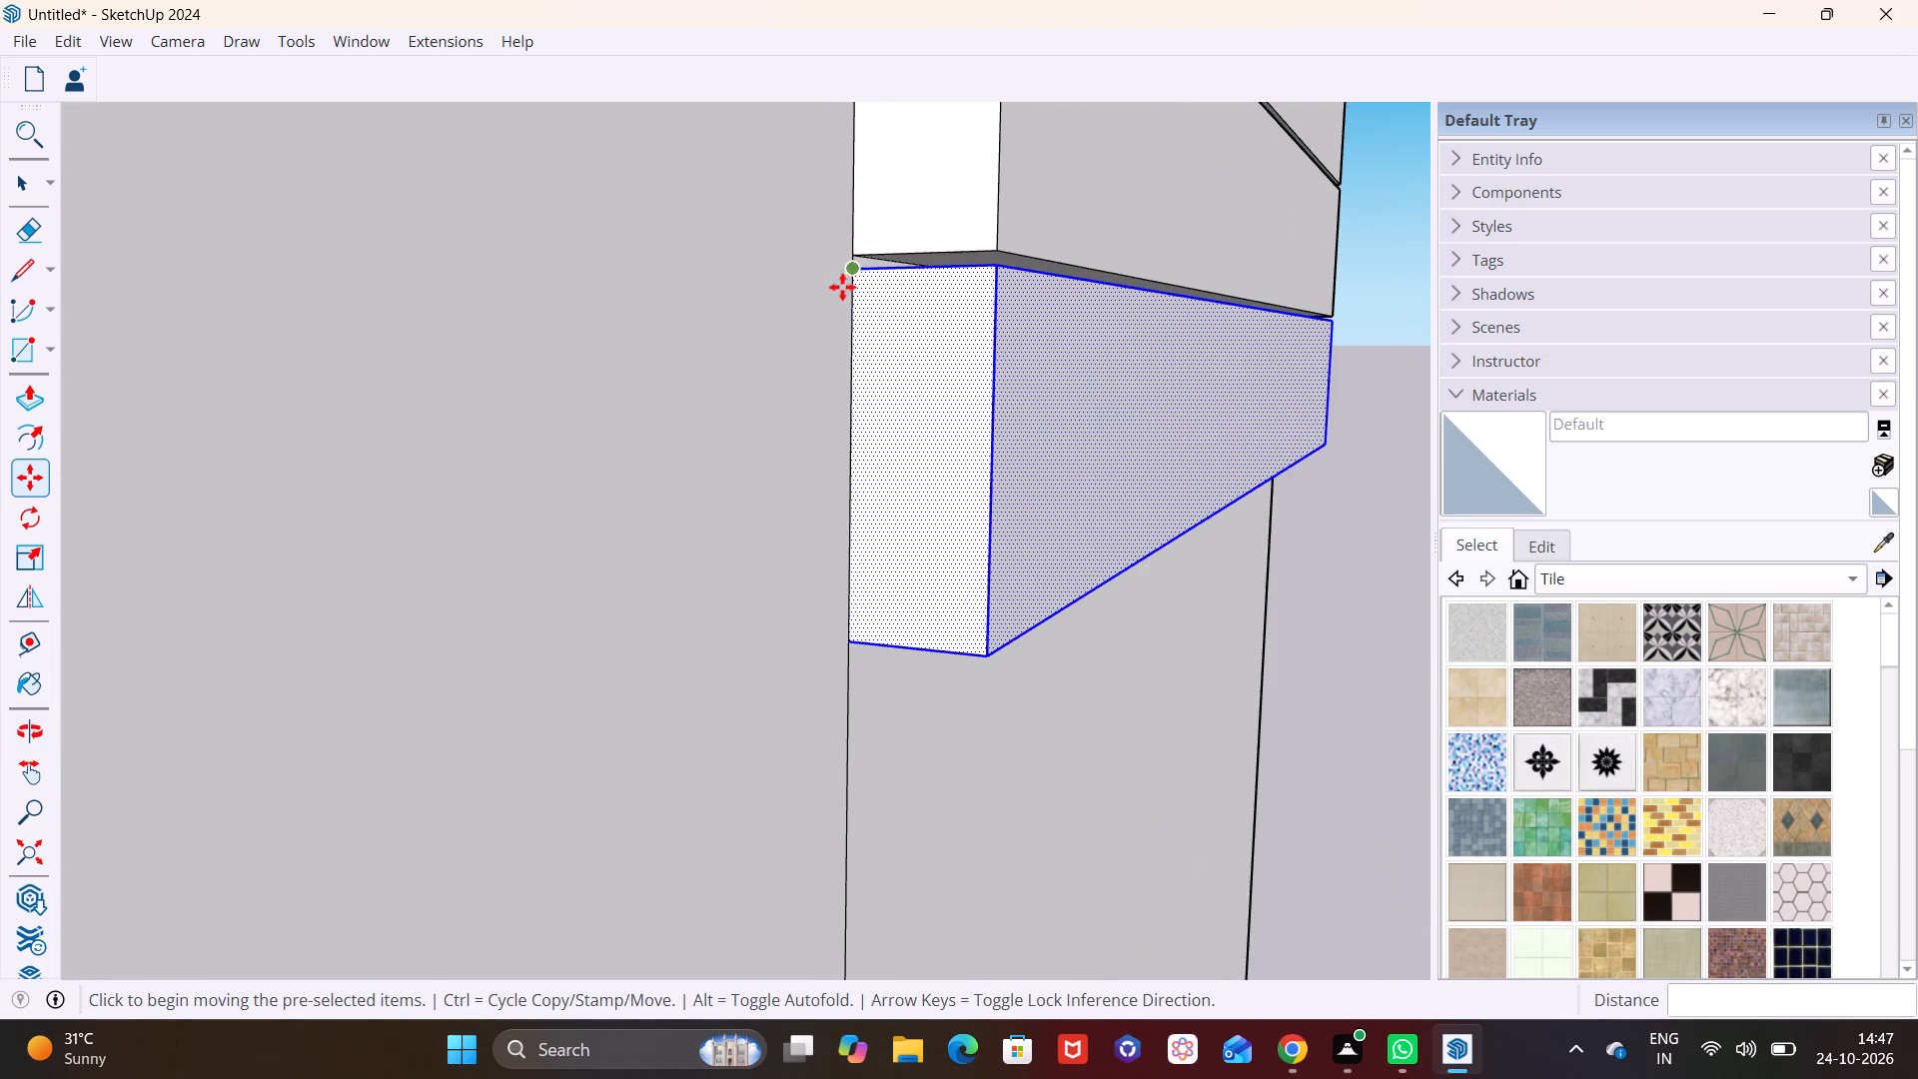
{"action": "left_click", "coordinate": [849, 271]}
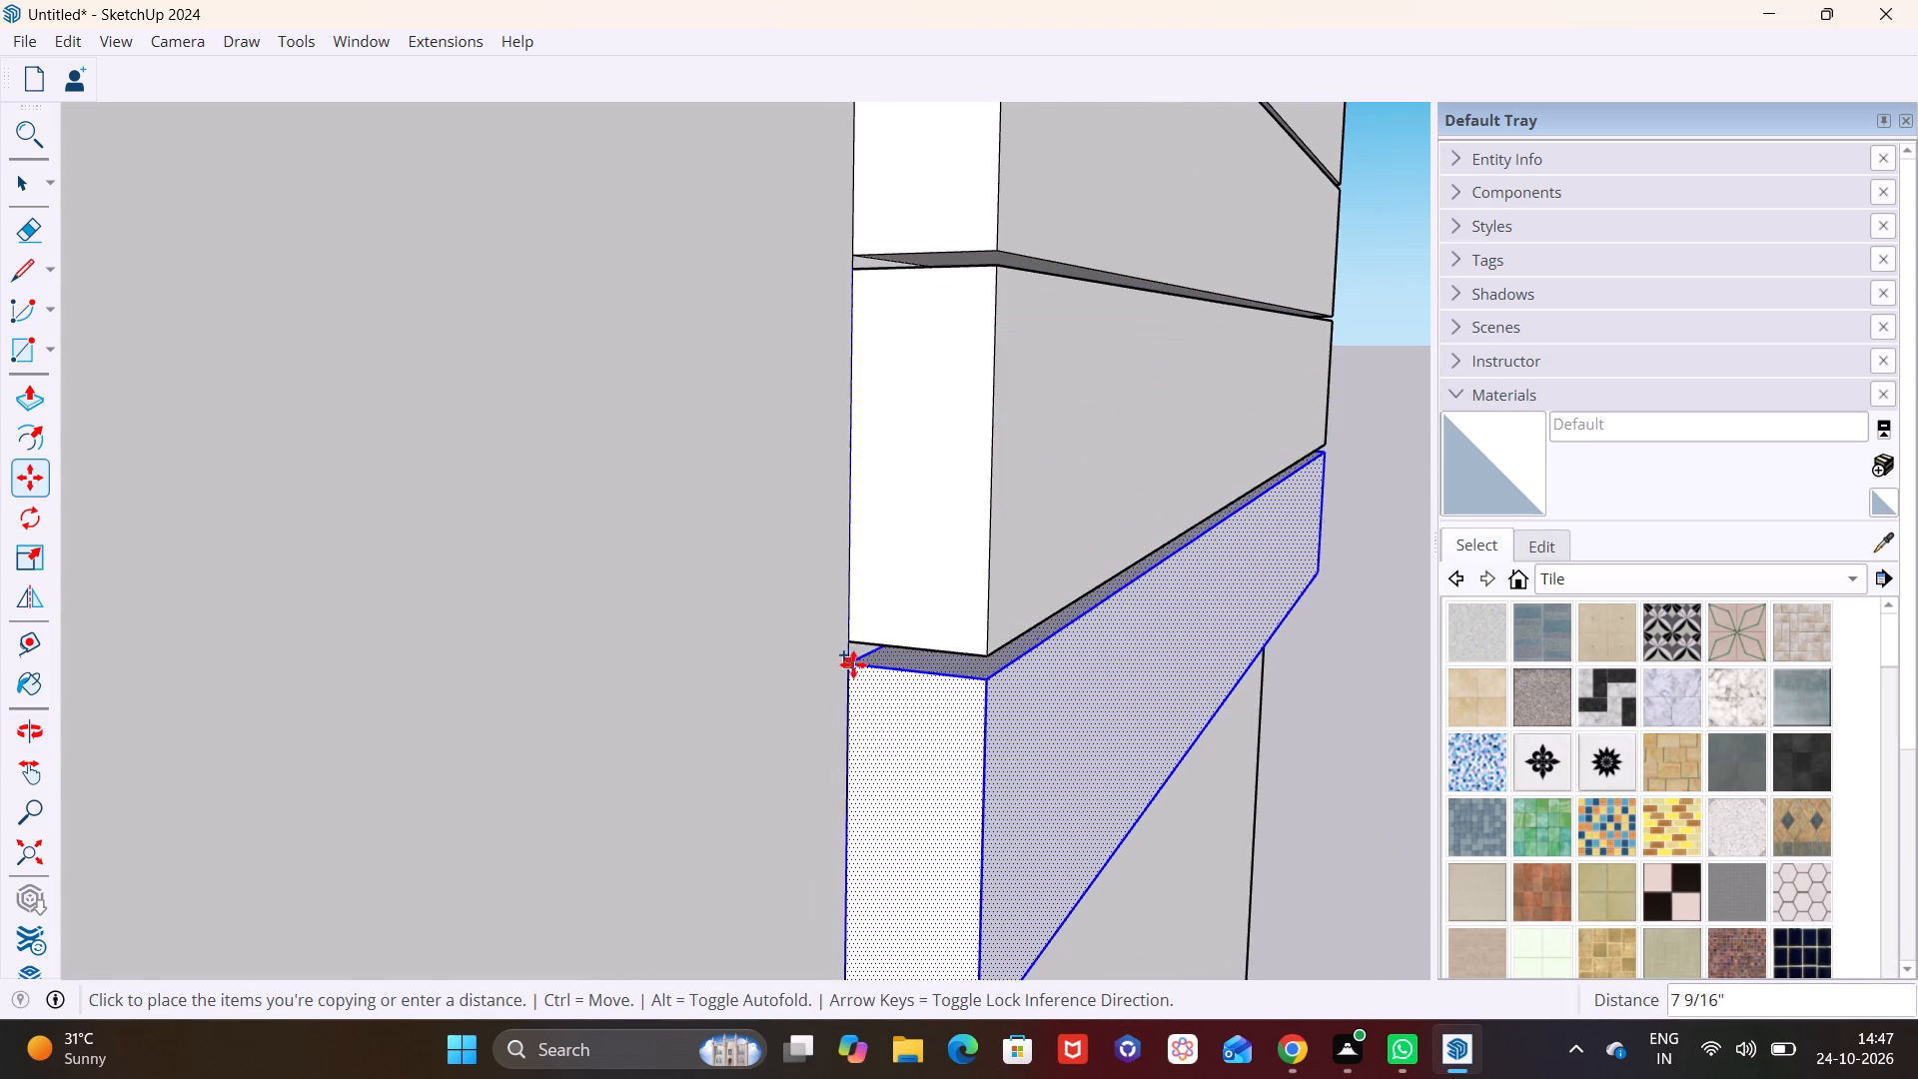
{"action": "left_click", "coordinate": [858, 654]}
{"action": "scroll", "coordinate": [877, 639], "scroll_direction": "down", "scroll_amount": 4}
{"action": "middle_click_drag", "start_coordinate": [918, 621], "coordinate": [900, 338], "text": "shift"}
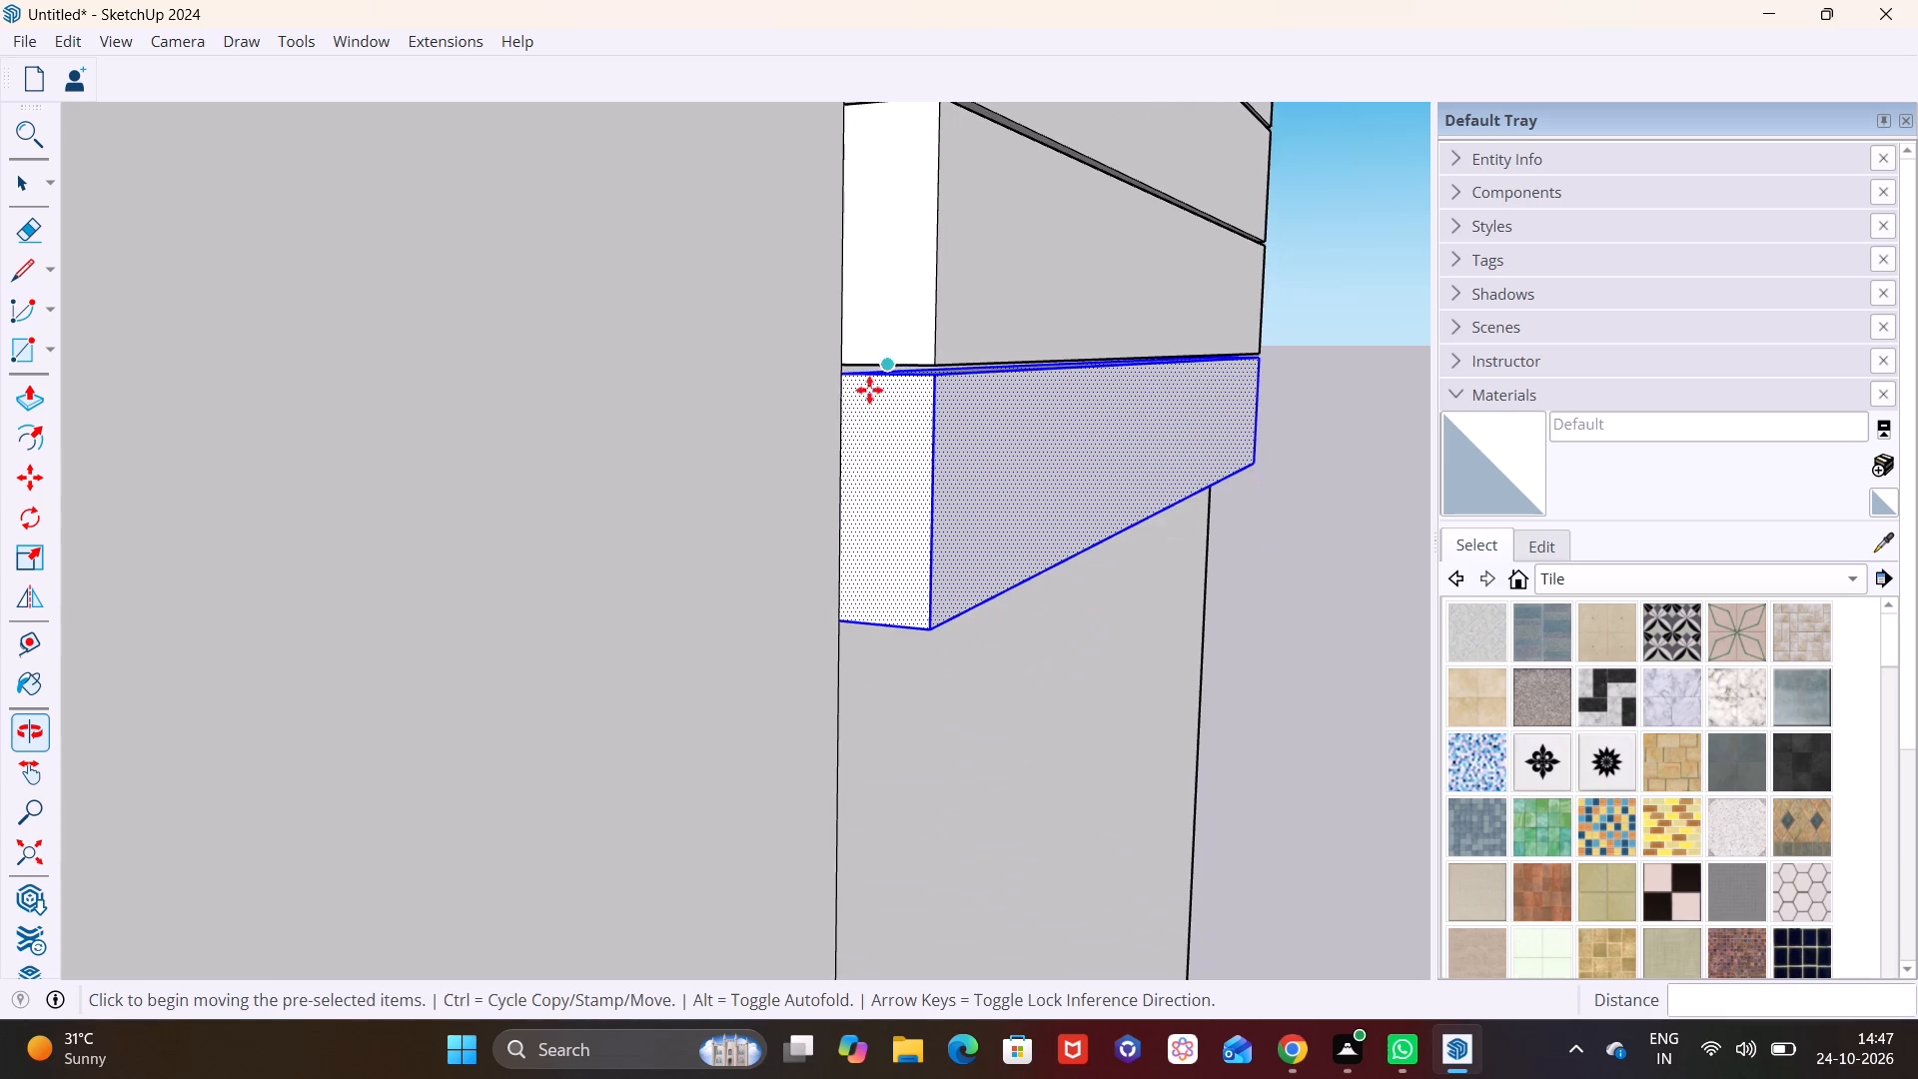
{"action": "left_click", "coordinate": [838, 380]}
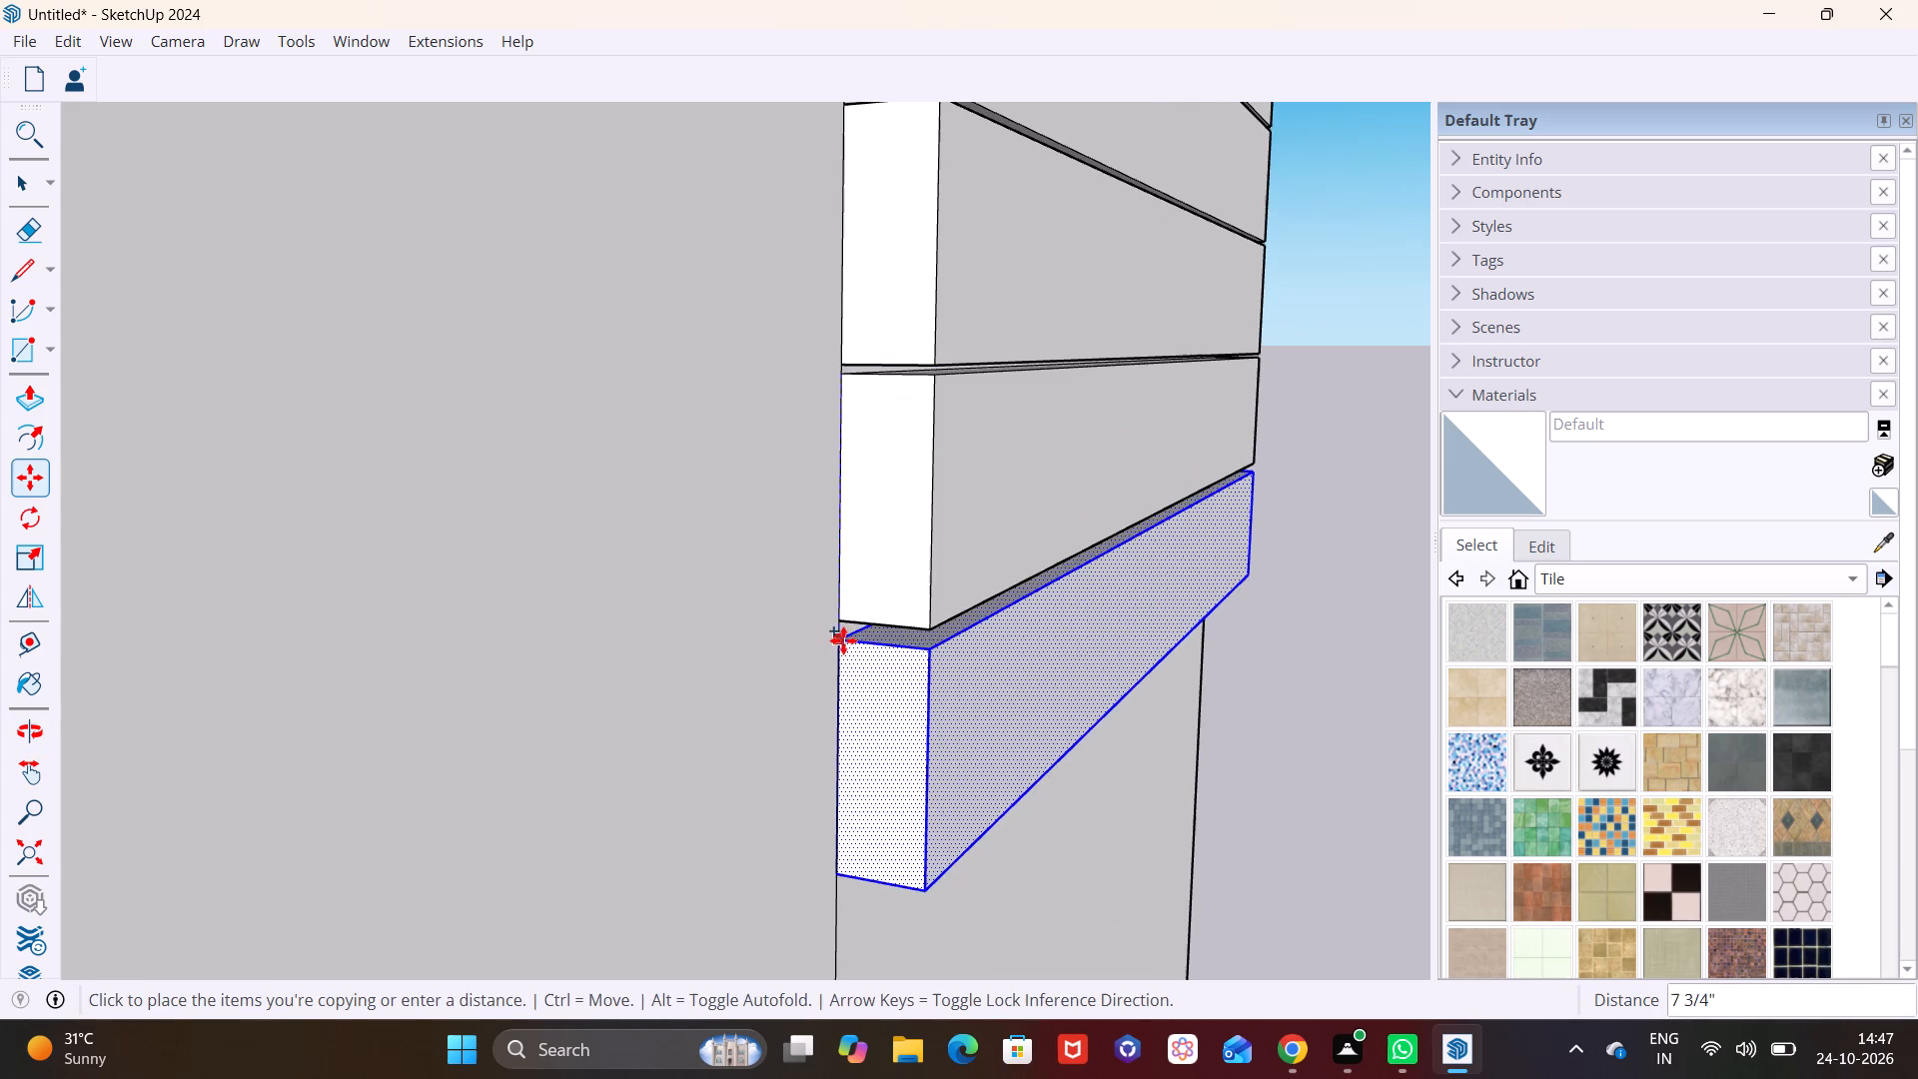
{"action": "left_click", "coordinate": [846, 634]}
Copy the lowest block straight down two more times along the panel edge, leaving a thin gap under each block.
{"action": "scroll", "coordinate": [865, 611], "scroll_direction": "down", "scroll_amount": 5}
{"action": "middle_click_drag", "start_coordinate": [925, 614], "coordinate": [938, 288], "text": "shift"}
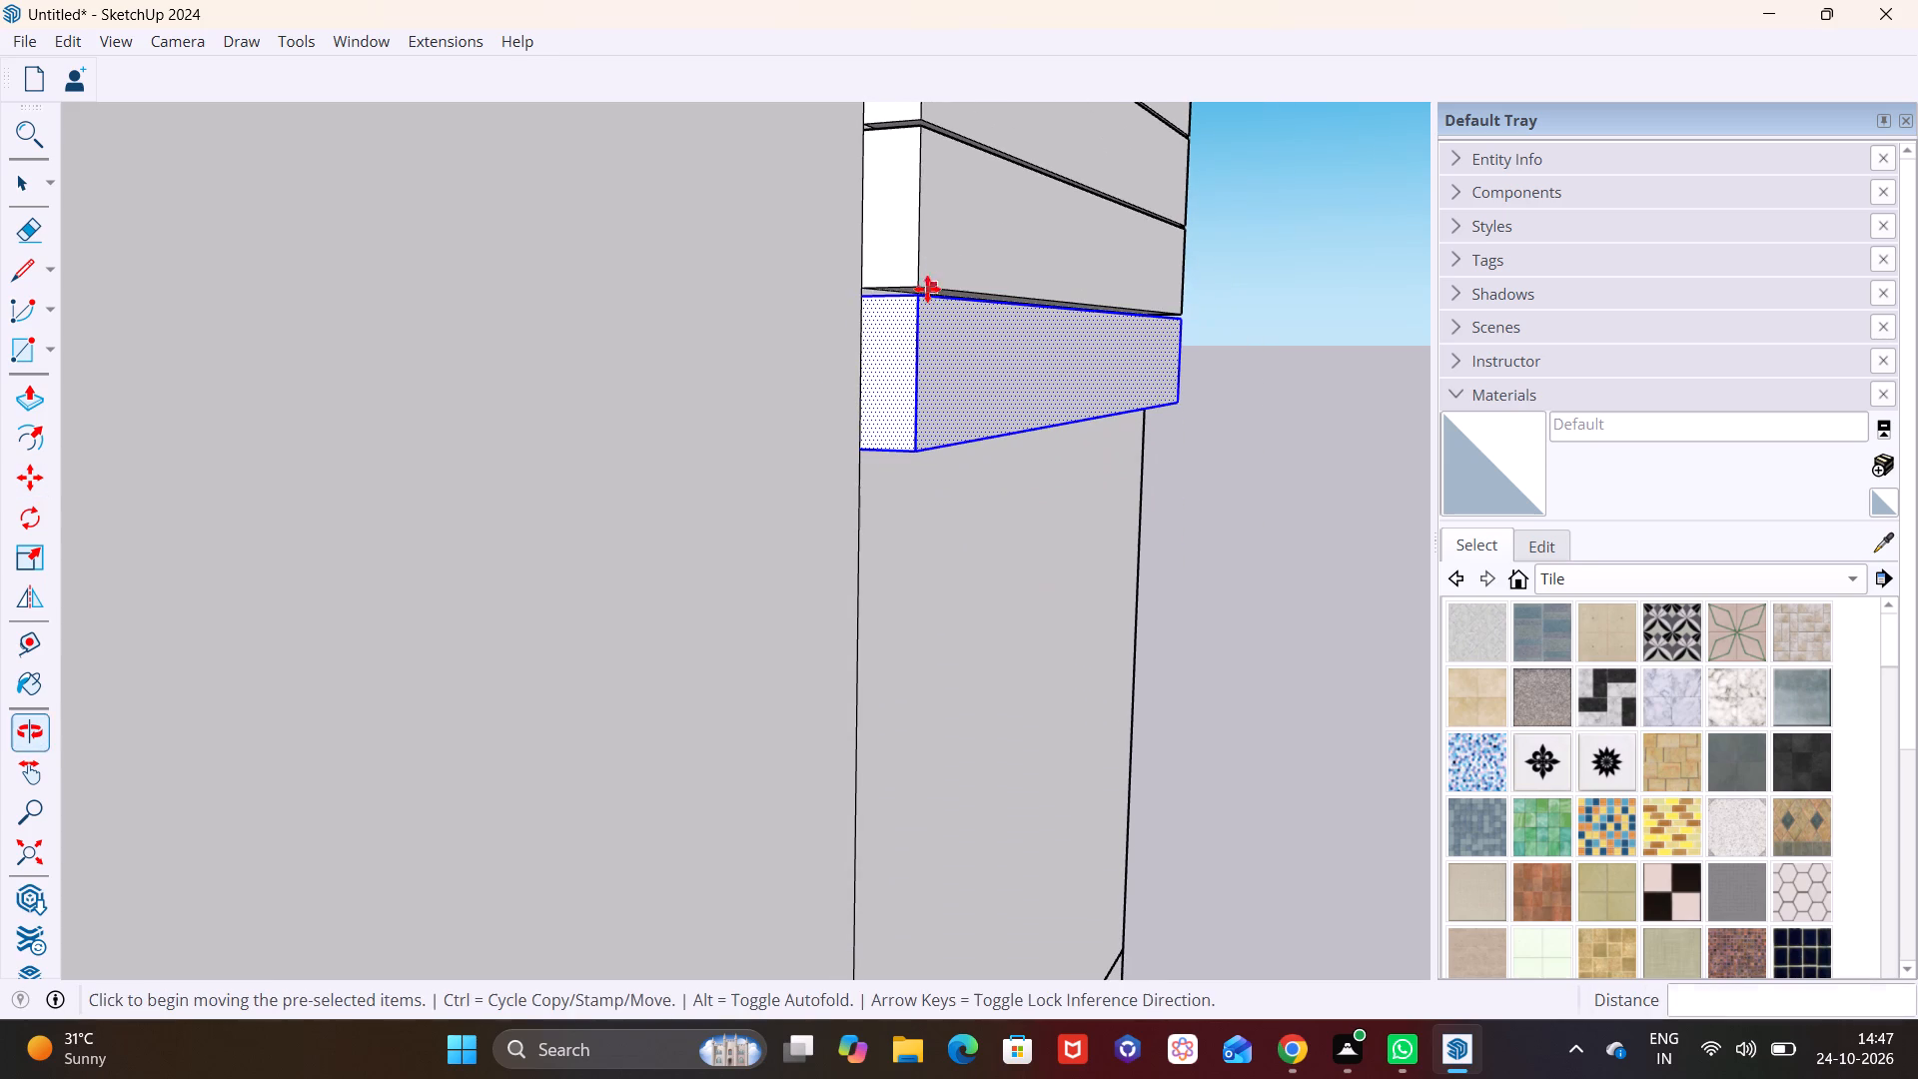
{"action": "left_click", "coordinate": [858, 301]}
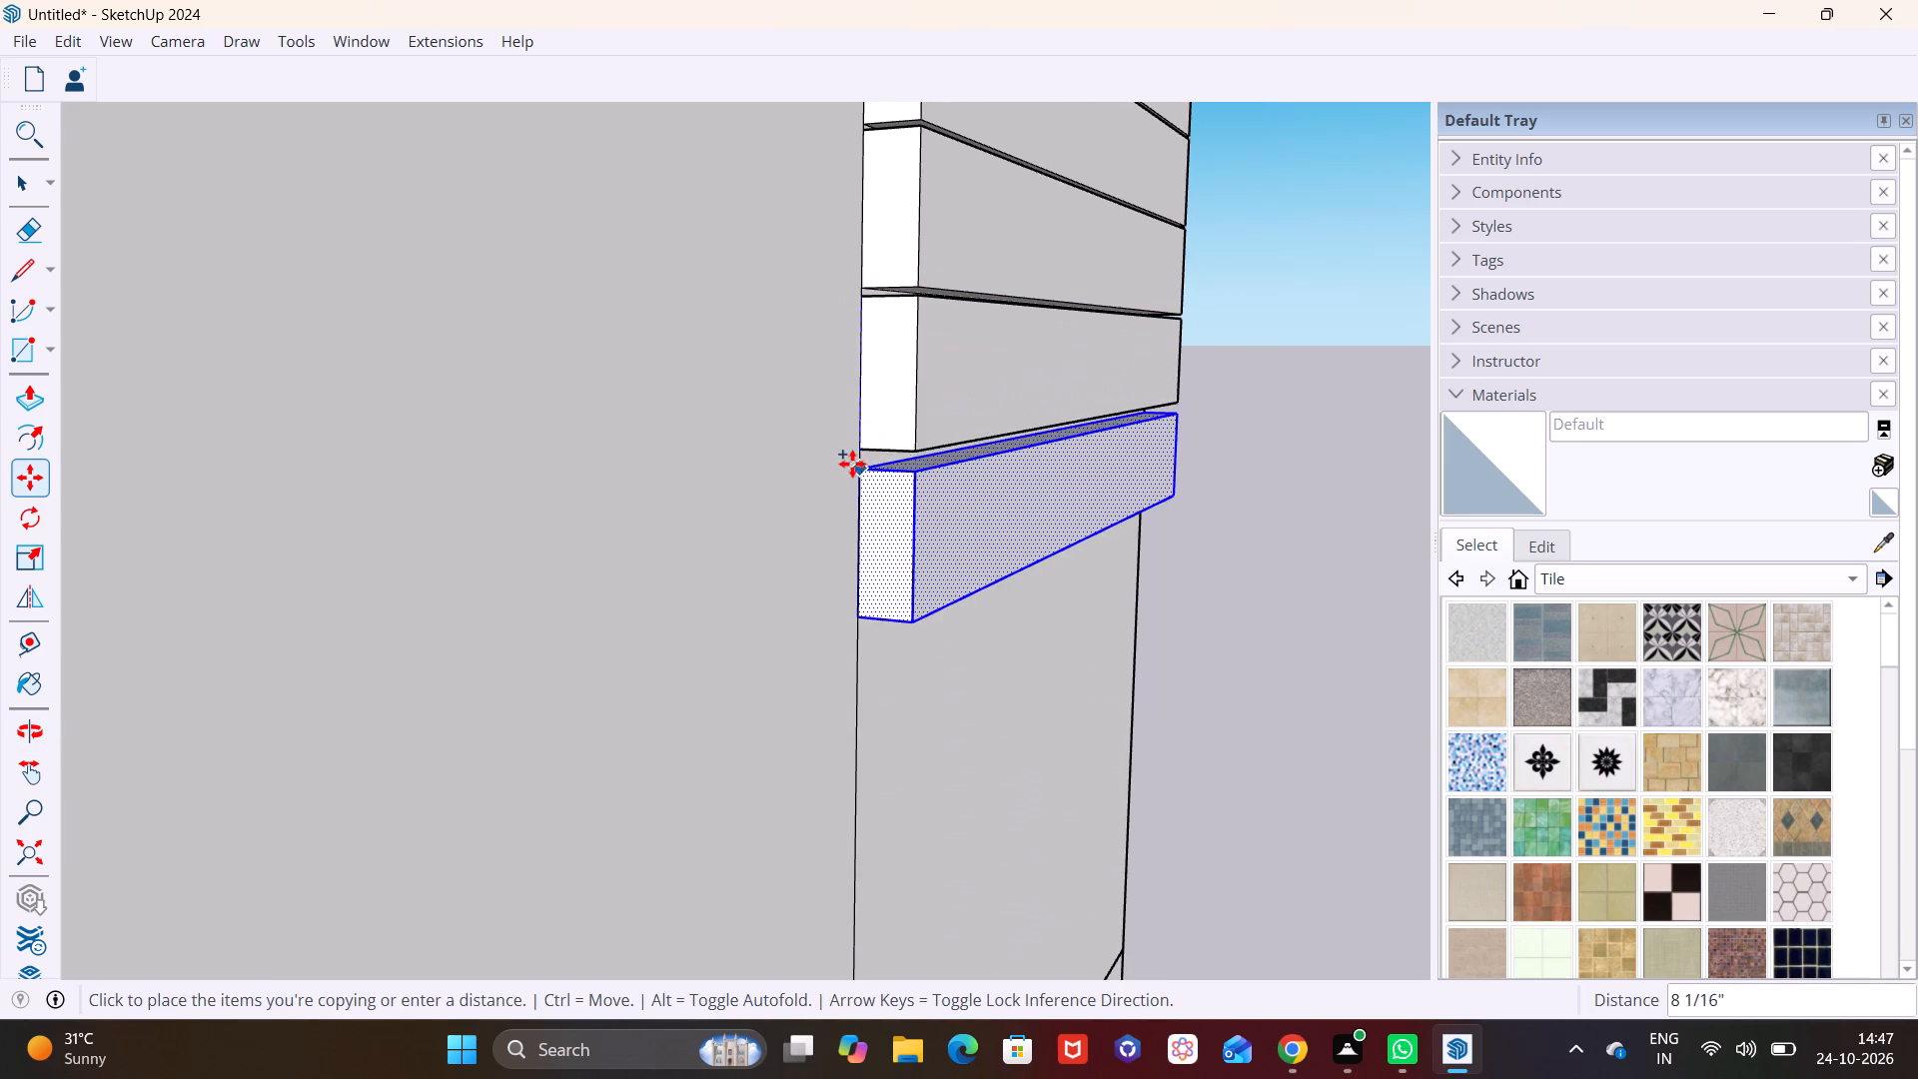
{"action": "left_click", "coordinate": [852, 460]}
{"action": "left_click", "coordinate": [864, 460]}
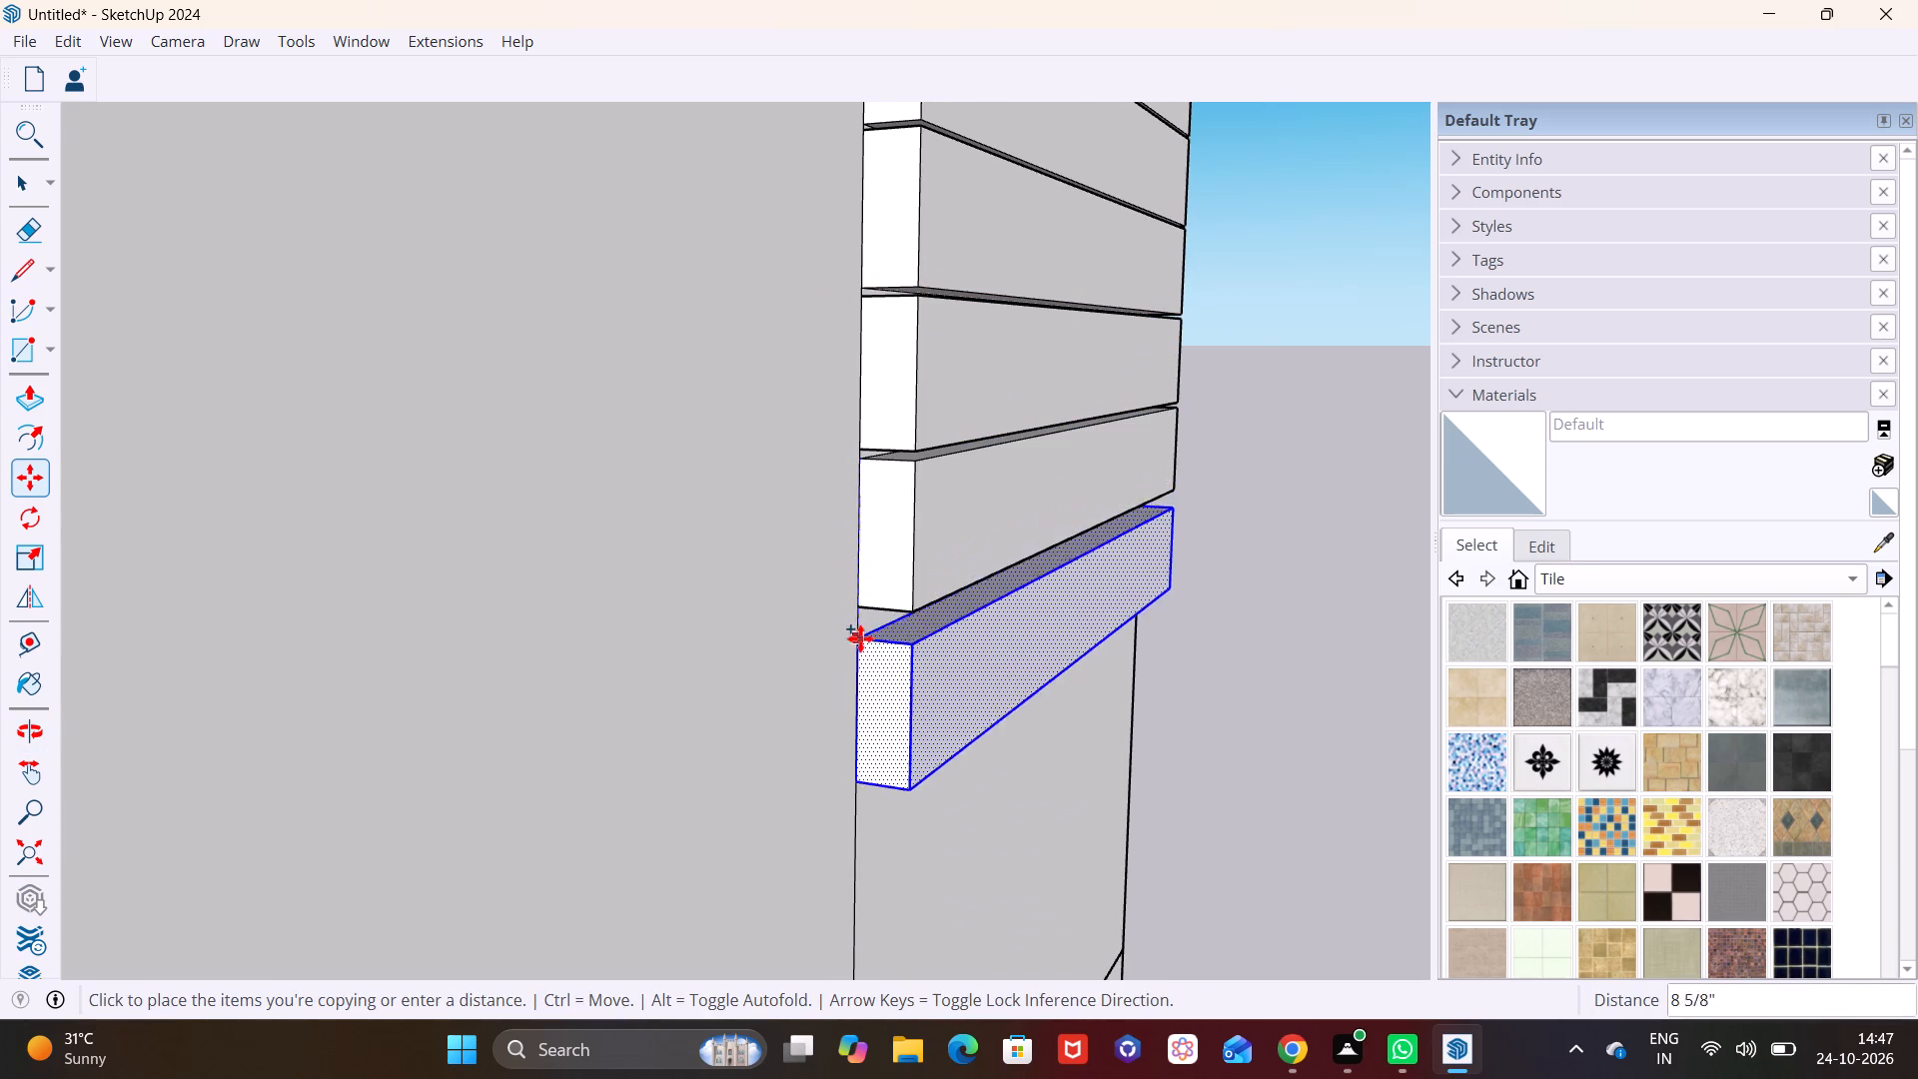
{"action": "left_click", "coordinate": [866, 616]}
Copy the lowest block down twice more along the panel edge with thin gaps, spacing the second copy 7 5/8".
{"action": "scroll", "coordinate": [874, 607], "scroll_direction": "down", "scroll_amount": 3}
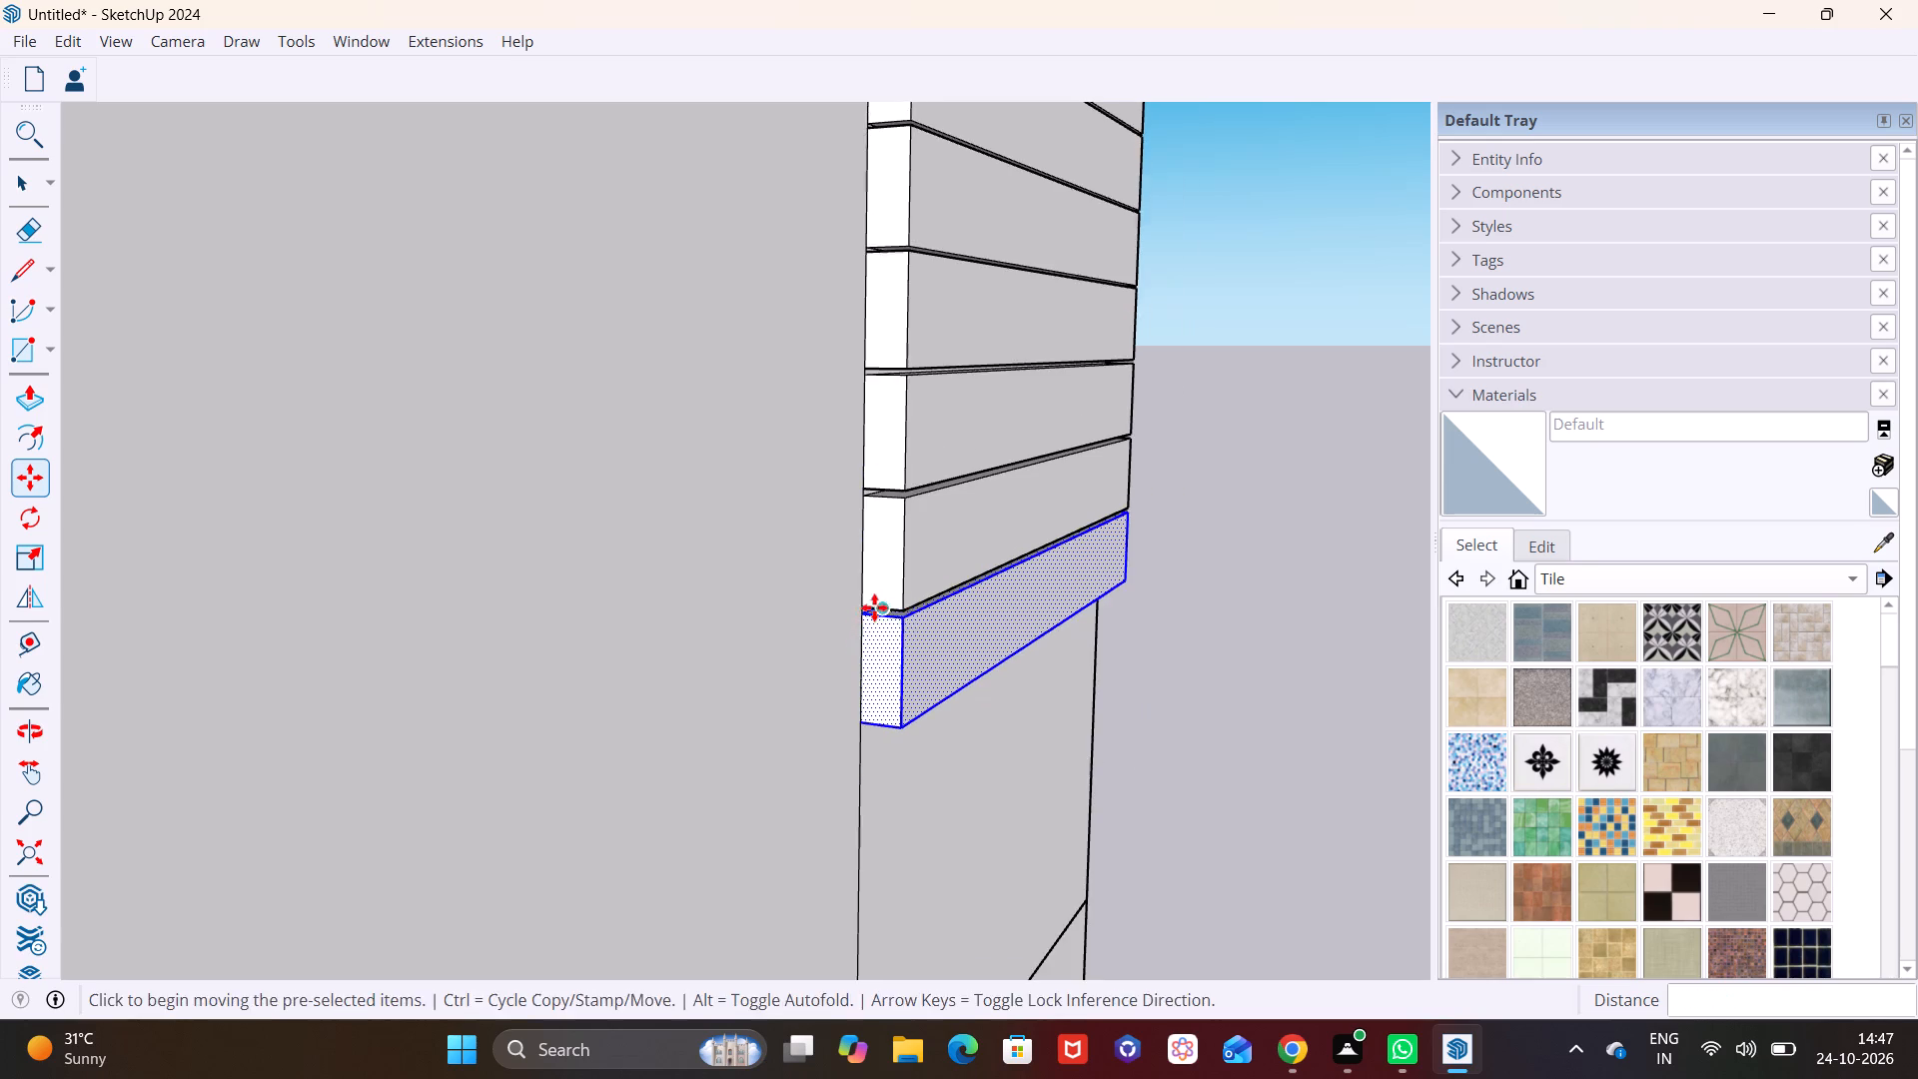
{"action": "middle_click_drag", "start_coordinate": [913, 603], "coordinate": [871, 327], "text": "shift"}
{"action": "scroll", "coordinate": [791, 394], "scroll_direction": "up", "scroll_amount": 3}
{"action": "left_click", "coordinate": [839, 325]}
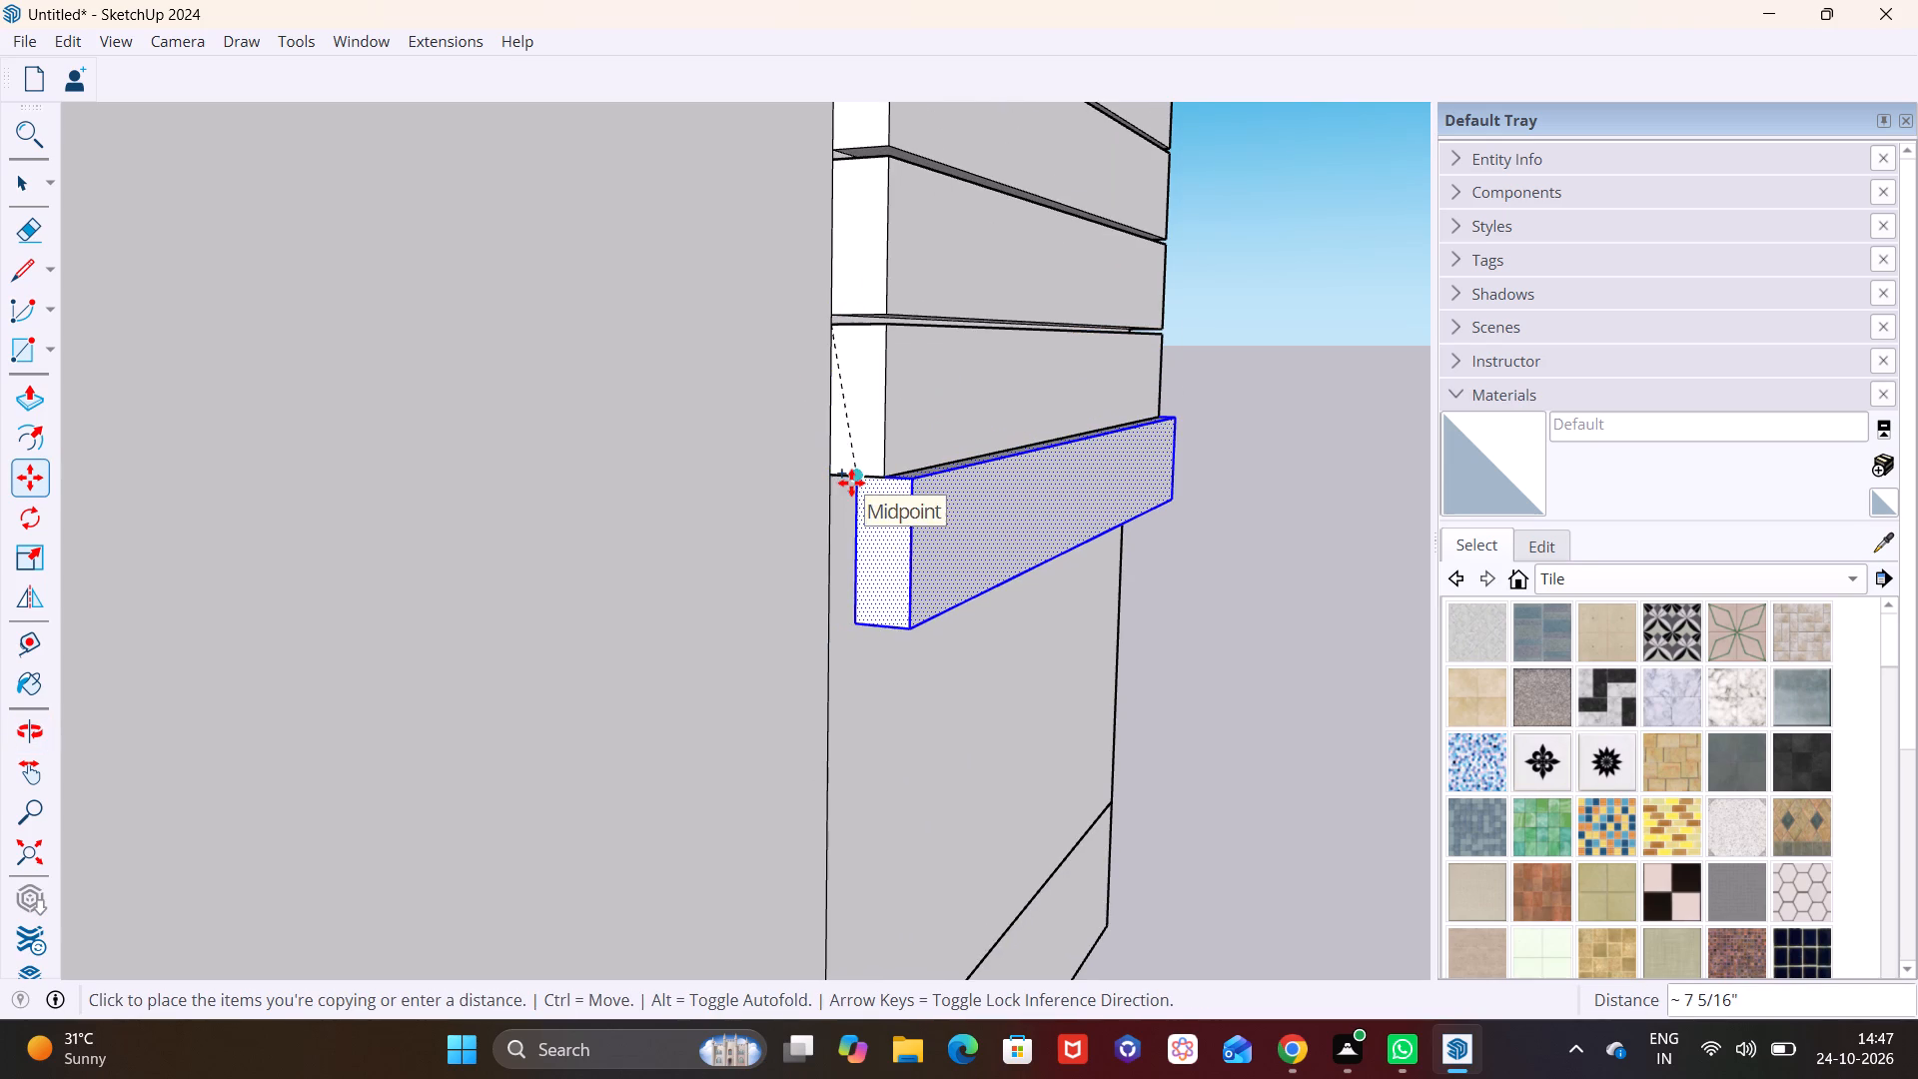
{"action": "left_click", "coordinate": [840, 485]}
{"action": "left_click", "coordinate": [833, 487]}
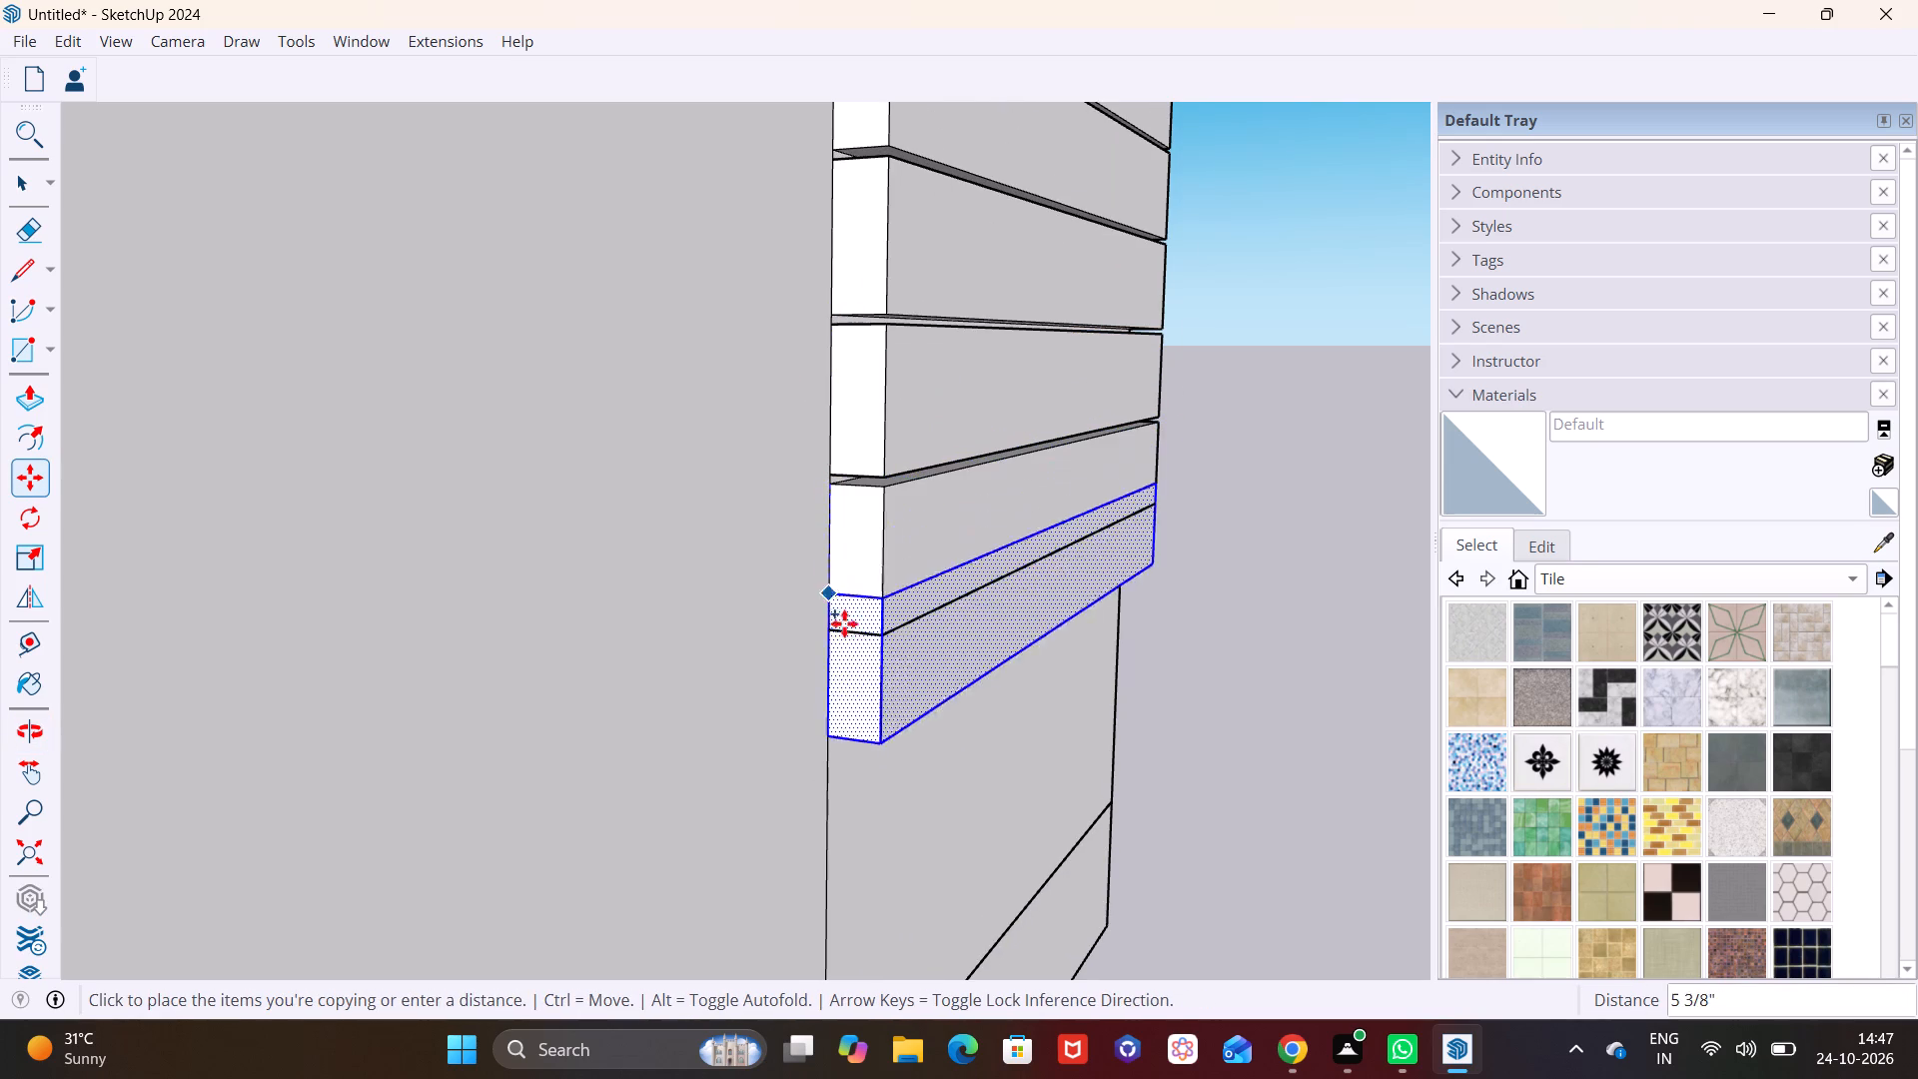
{"action": "left_click", "coordinate": [836, 640]}
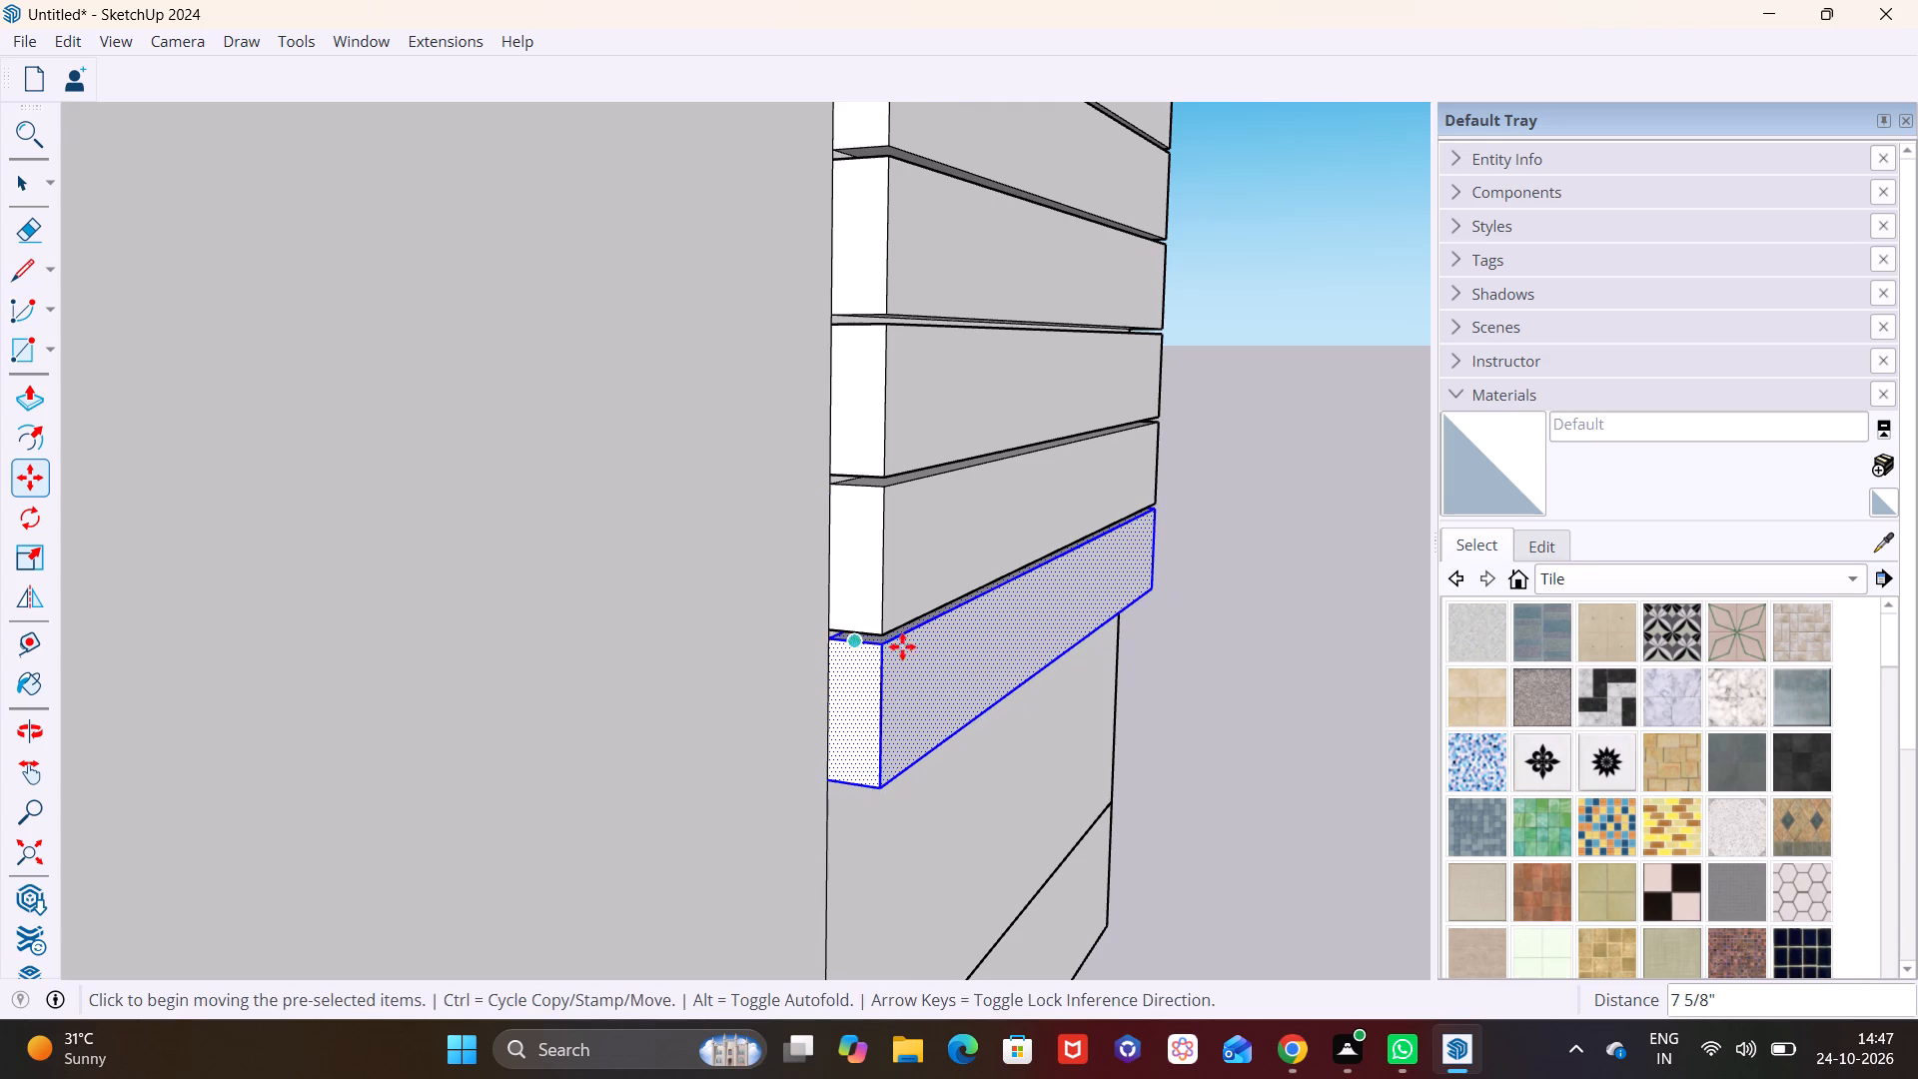
Copy the lowest block straight down about 7 13/16" to add another block above the base of the wall.
{"action": "scroll", "coordinate": [909, 637], "scroll_direction": "down", "scroll_amount": 3}
{"action": "middle_click_drag", "start_coordinate": [918, 629], "coordinate": [848, 300], "text": "shift"}
{"action": "scroll", "coordinate": [787, 350], "scroll_direction": "up", "scroll_amount": 3}
{"action": "left_click", "coordinate": [767, 283]}
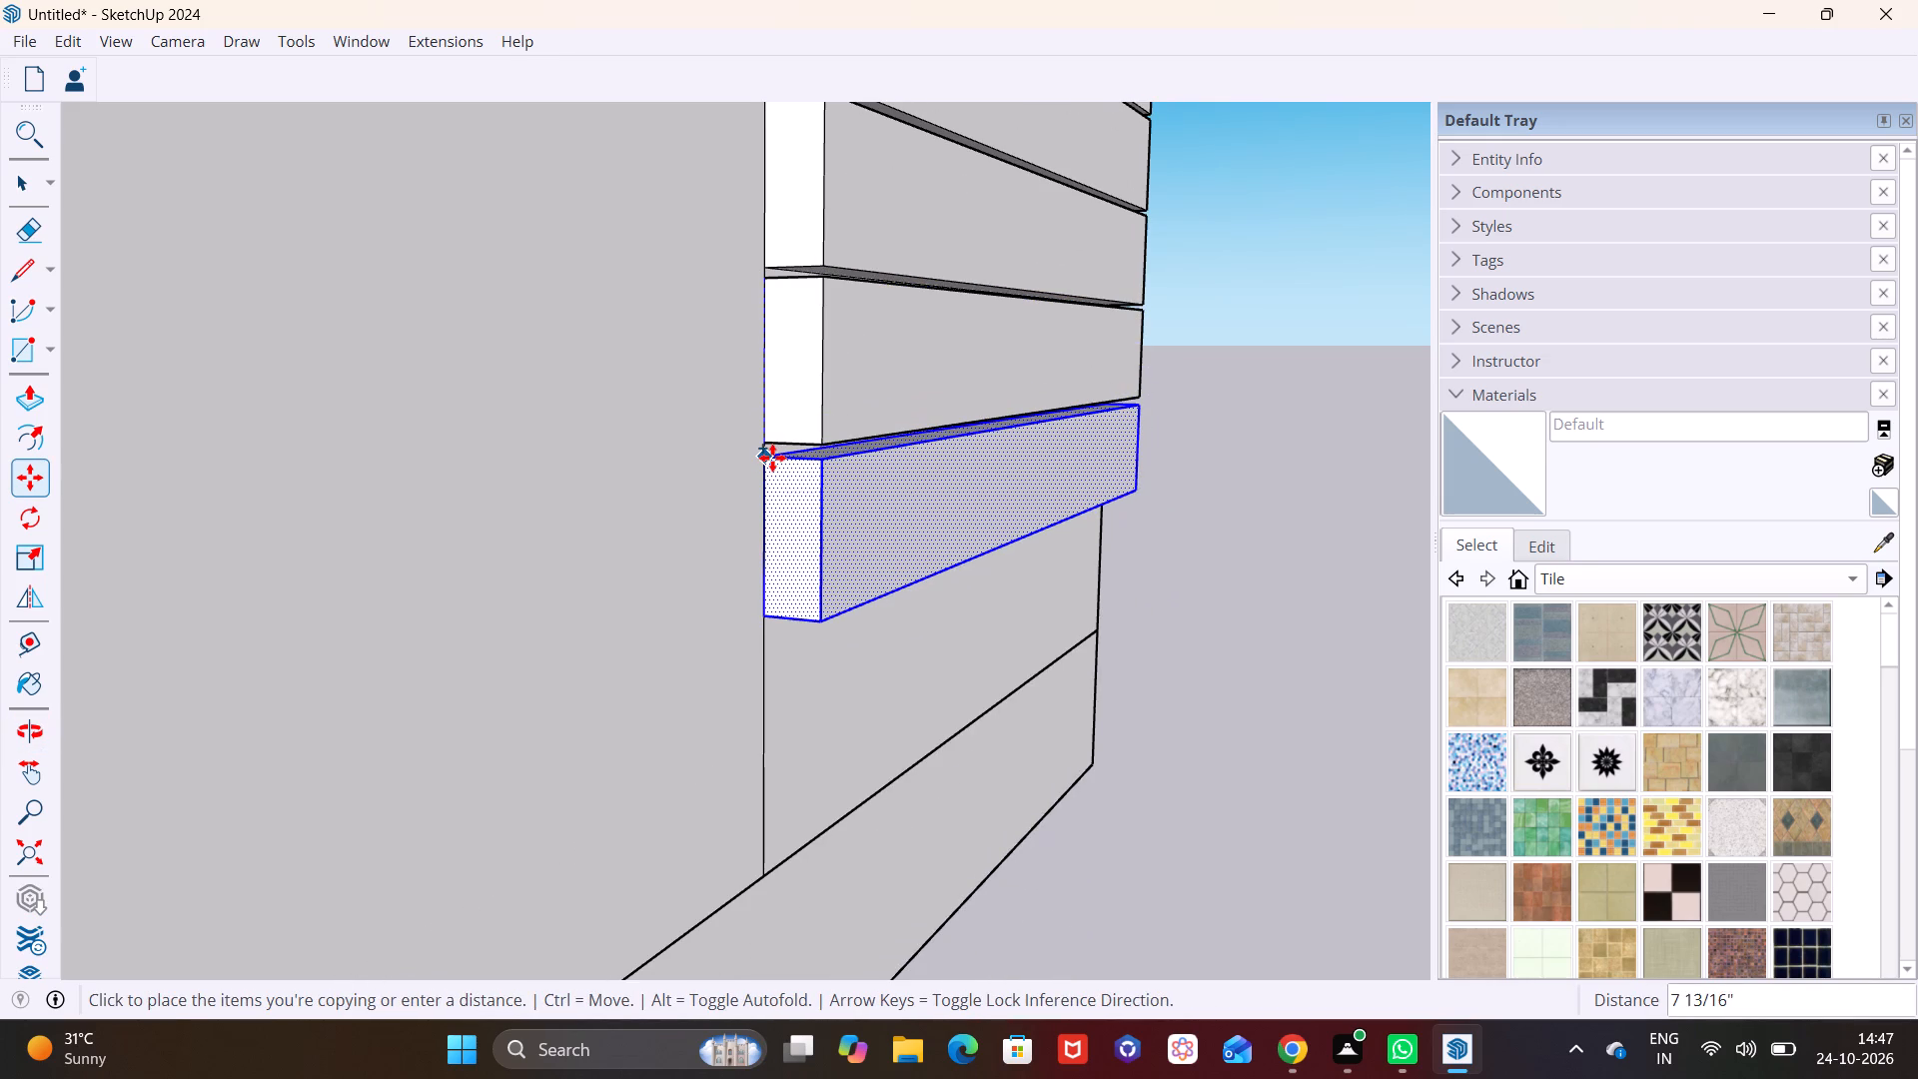
{"action": "left_click", "coordinate": [776, 455]}
Copy the lowest block straight down twice more to reach the wall base, spacing the second copy about 8 1/16".
{"action": "left_click", "coordinate": [766, 452]}
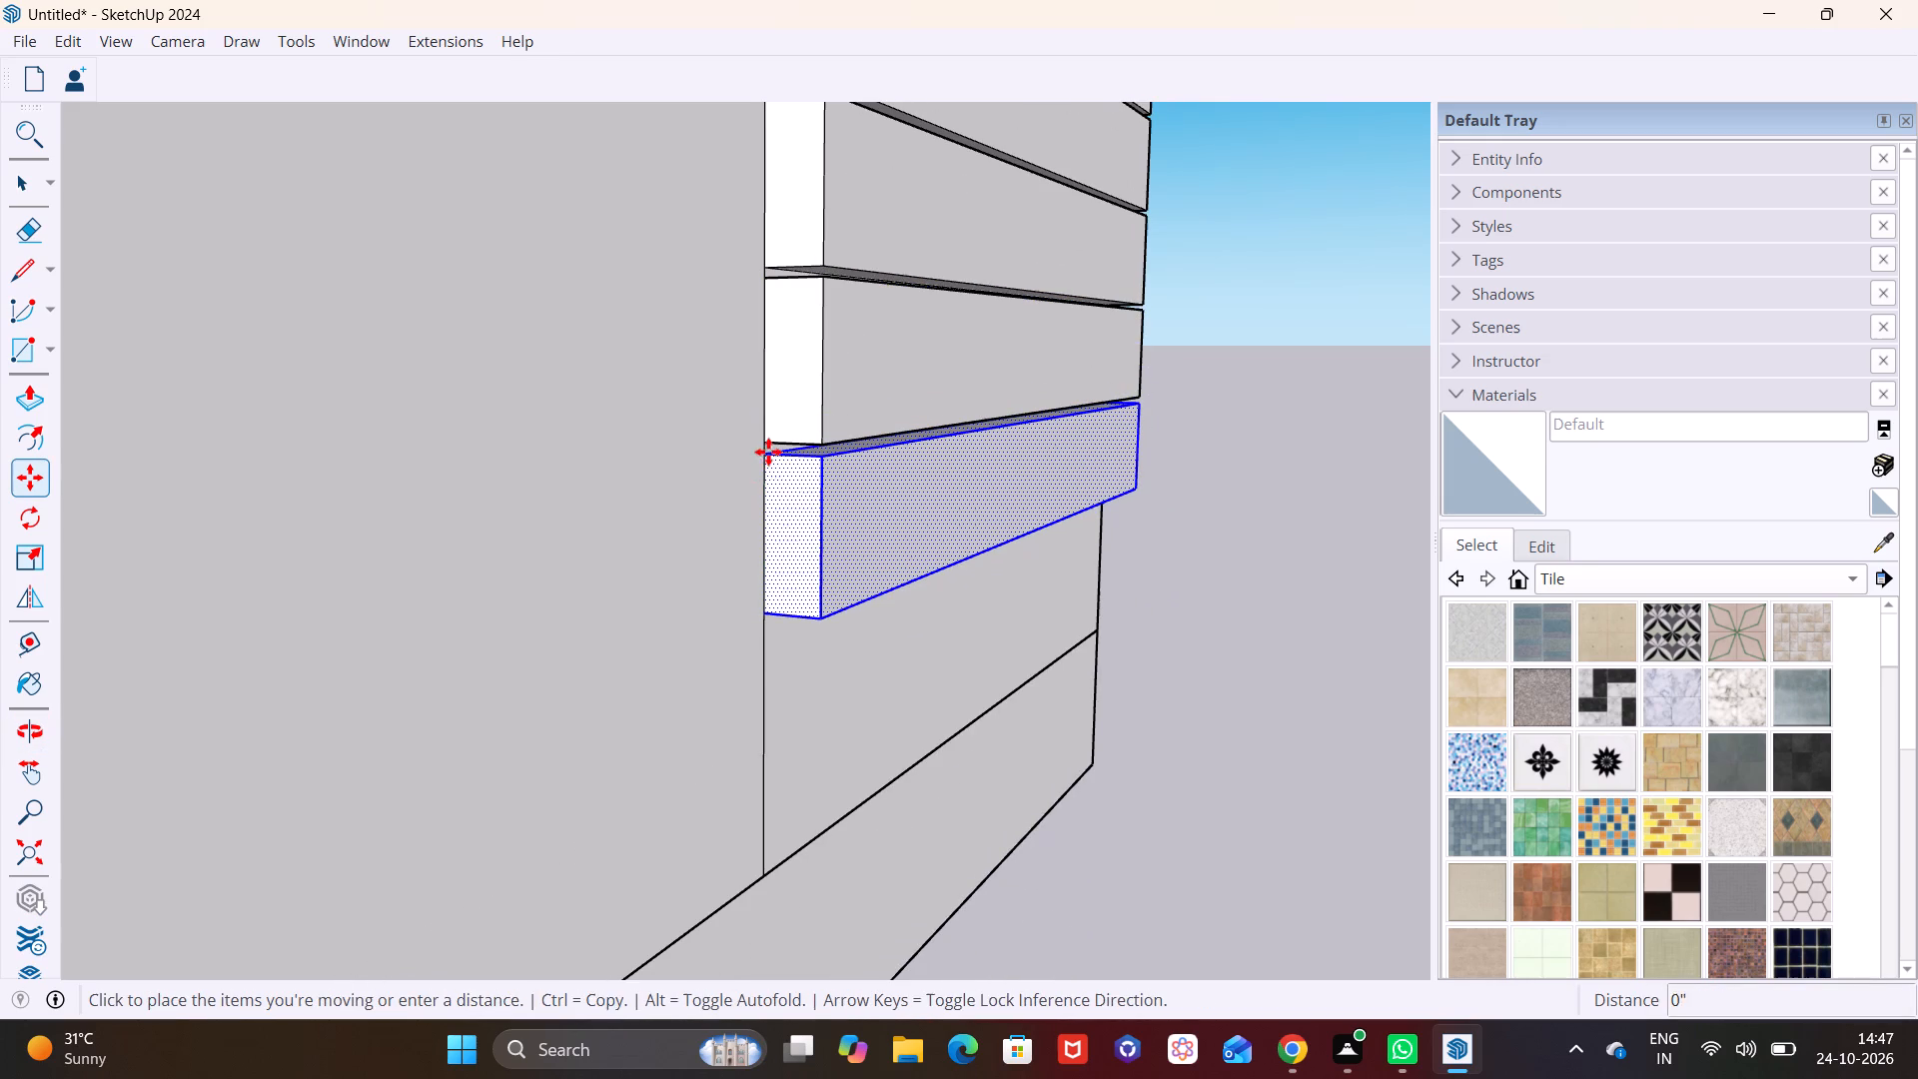
{"action": "left_click", "coordinate": [764, 627]}
{"action": "scroll", "coordinate": [767, 622], "scroll_direction": "down", "scroll_amount": 3}
{"action": "middle_click_drag", "start_coordinate": [784, 617], "coordinate": [784, 576], "text": "shift"}
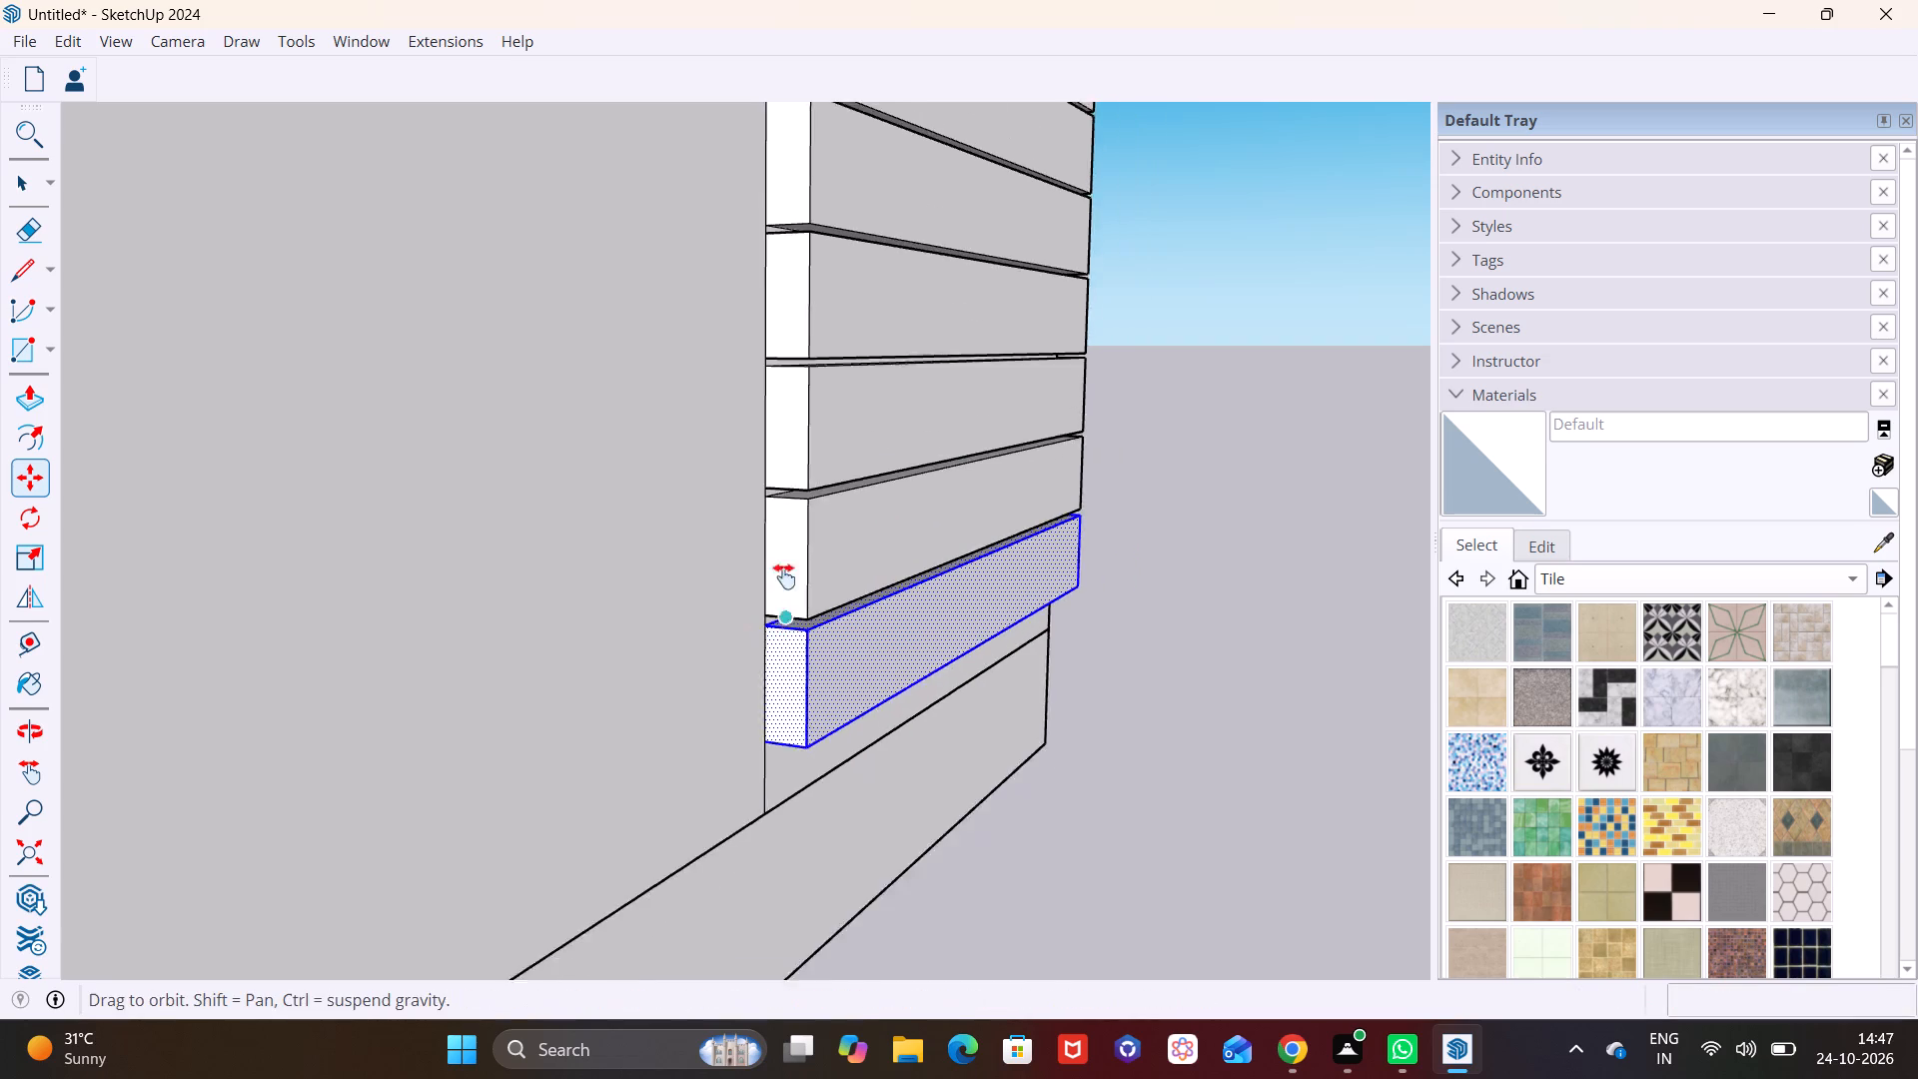
{"action": "middle_click_drag", "start_coordinate": [784, 576], "coordinate": [722, 302], "text": "shift"}
{"action": "left_click", "coordinate": [711, 318]}
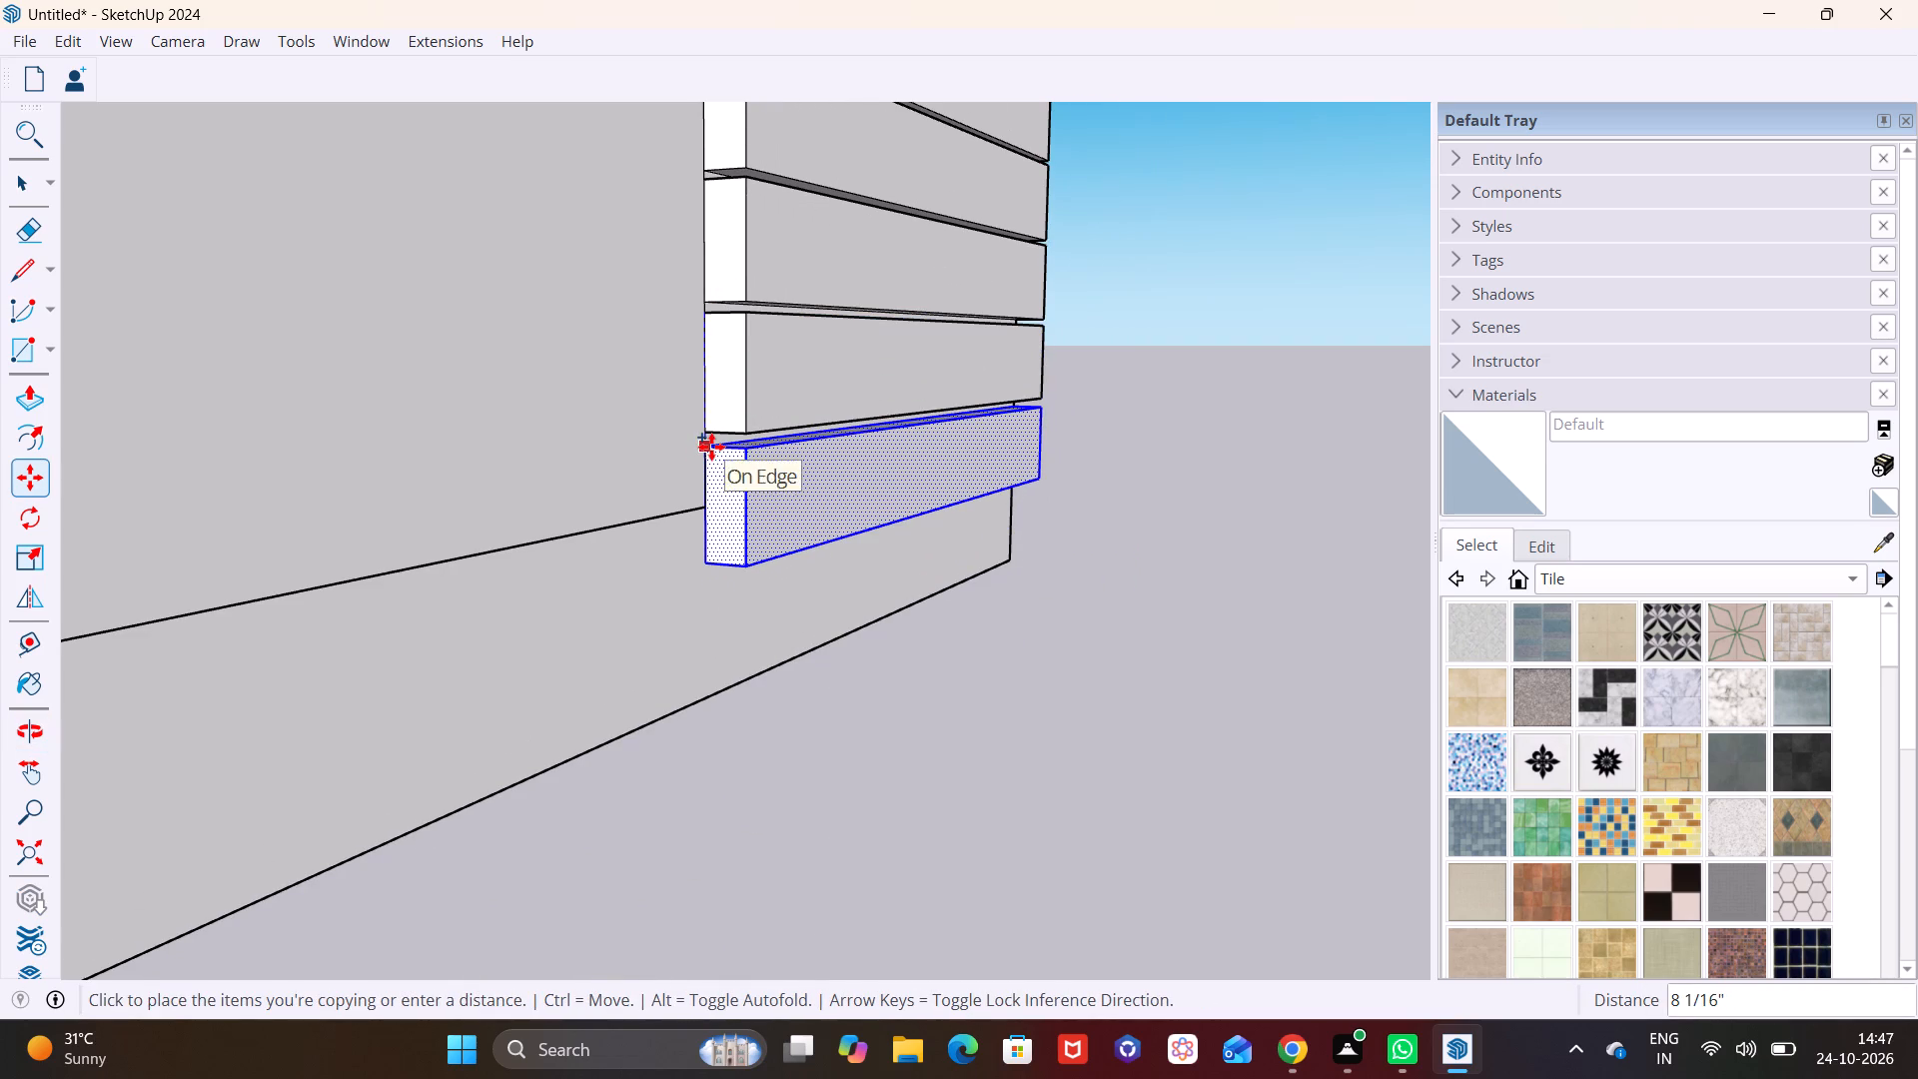
{"action": "left_click", "coordinate": [711, 447]}
{"action": "key", "text": "space"}
{"action": "left_click", "coordinate": [1053, 522]}
Examine the pilaster stacks across the ground-floor front wall and the adjoining side wall's panels.
{"action": "scroll", "coordinate": [1046, 517], "scroll_direction": "down", "scroll_amount": 5}
{"action": "middle_click_drag", "start_coordinate": [985, 480], "coordinate": [432, 479]}
{"action": "scroll", "coordinate": [534, 477], "scroll_direction": "down", "scroll_amount": 3}
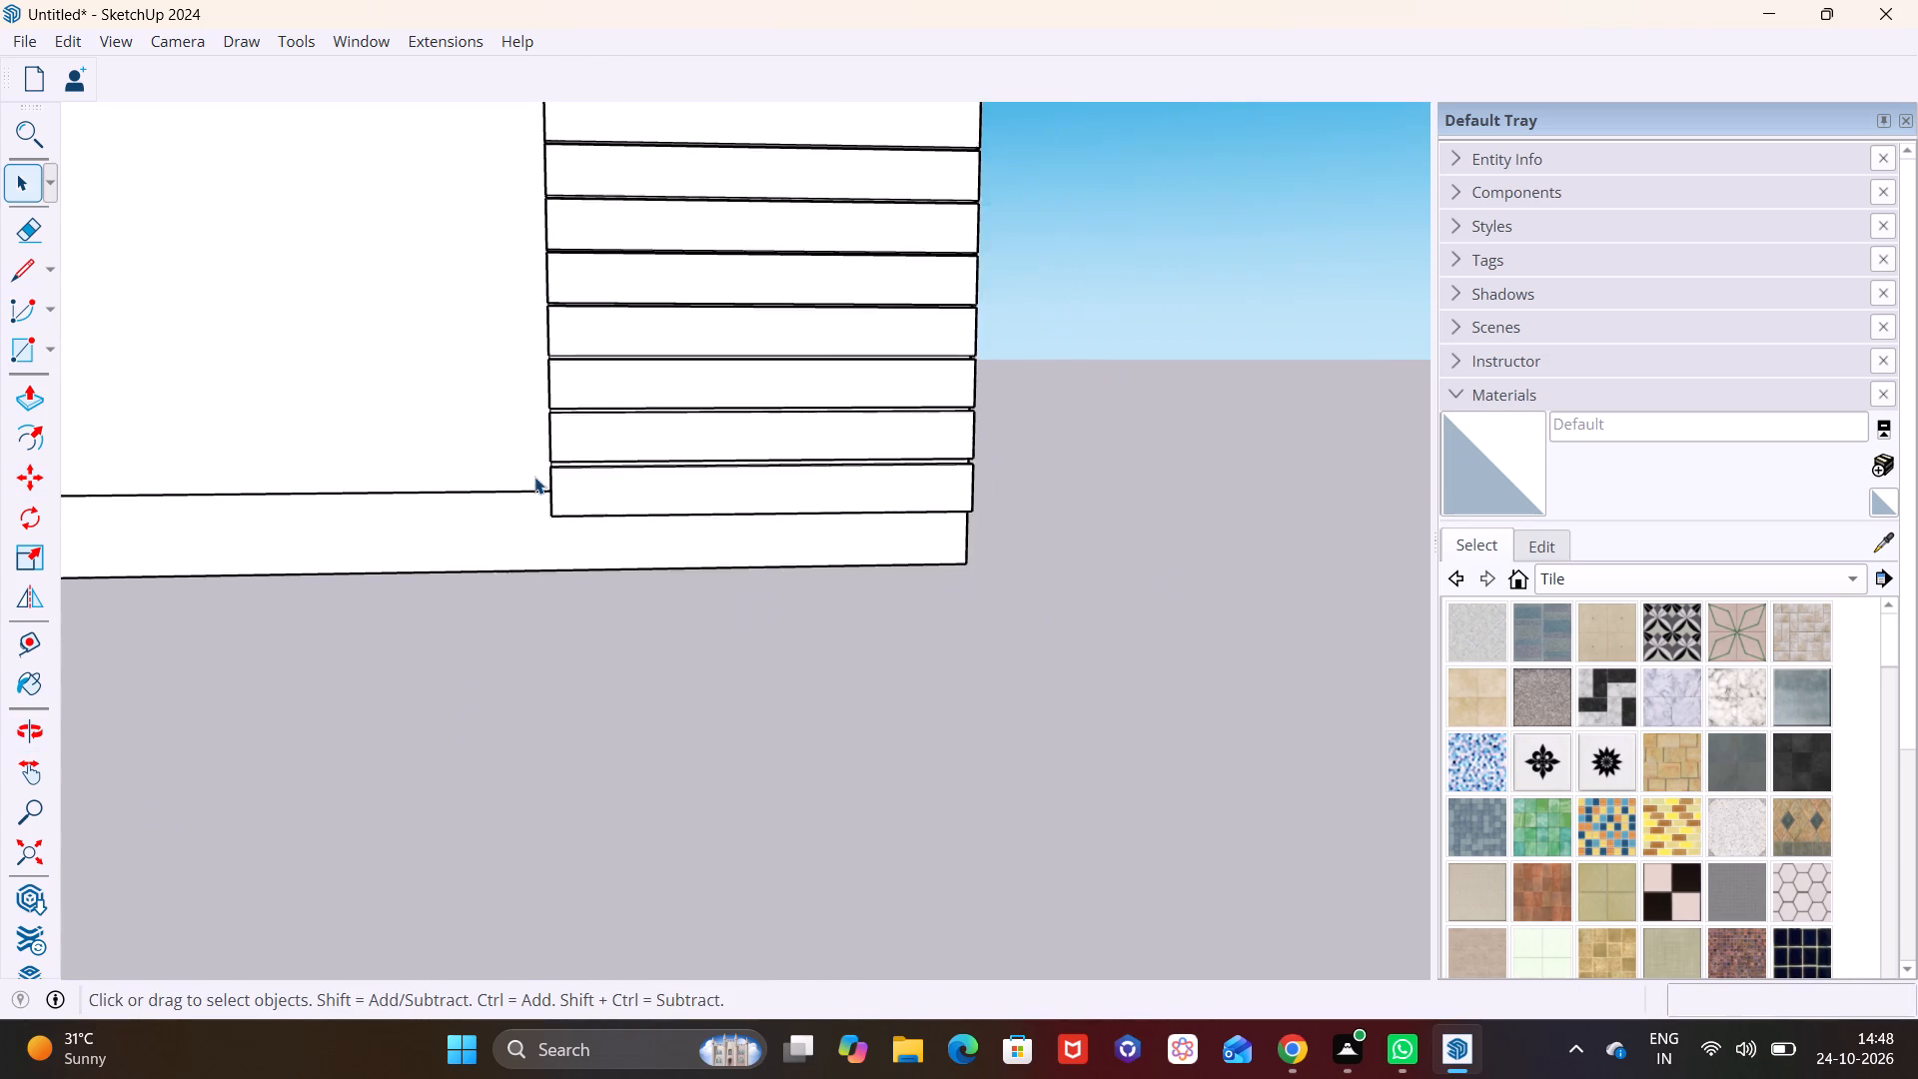
{"action": "scroll", "coordinate": [534, 477], "scroll_direction": "down", "scroll_amount": 10}
{"action": "middle_click_drag", "start_coordinate": [395, 229], "coordinate": [730, 527], "text": "shift"}
{"action": "scroll", "coordinate": [726, 568], "scroll_direction": "up", "scroll_amount": 1, "text": "shift"}
{"action": "middle_click_drag", "start_coordinate": [724, 567], "coordinate": [781, 431], "text": "shift"}
{"action": "scroll", "coordinate": [504, 540], "scroll_direction": "down", "scroll_amount": 4}
{"action": "middle_click_drag", "start_coordinate": [512, 553], "coordinate": [804, 508]}
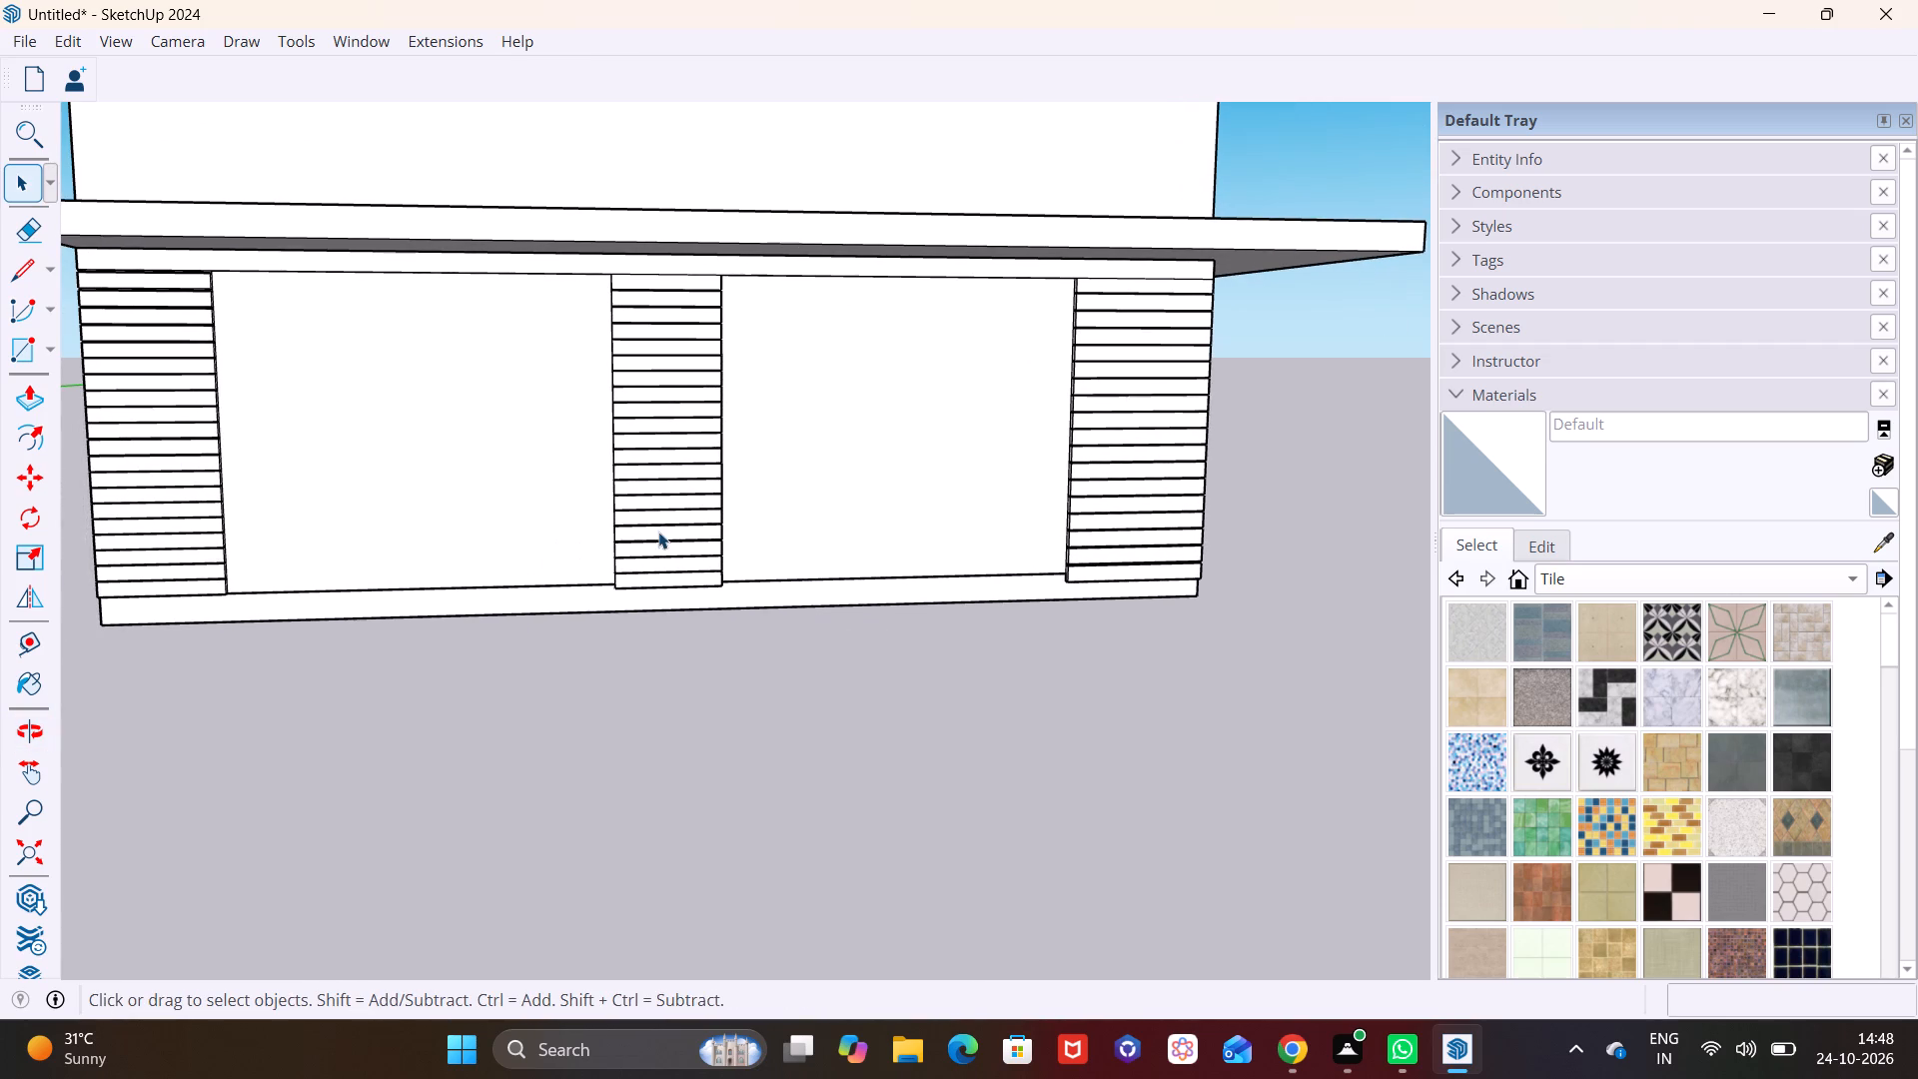
{"action": "middle_click_drag", "start_coordinate": [658, 532], "coordinate": [403, 665], "text": "shift"}
{"action": "scroll", "coordinate": [410, 676], "scroll_direction": "down", "scroll_amount": 1}
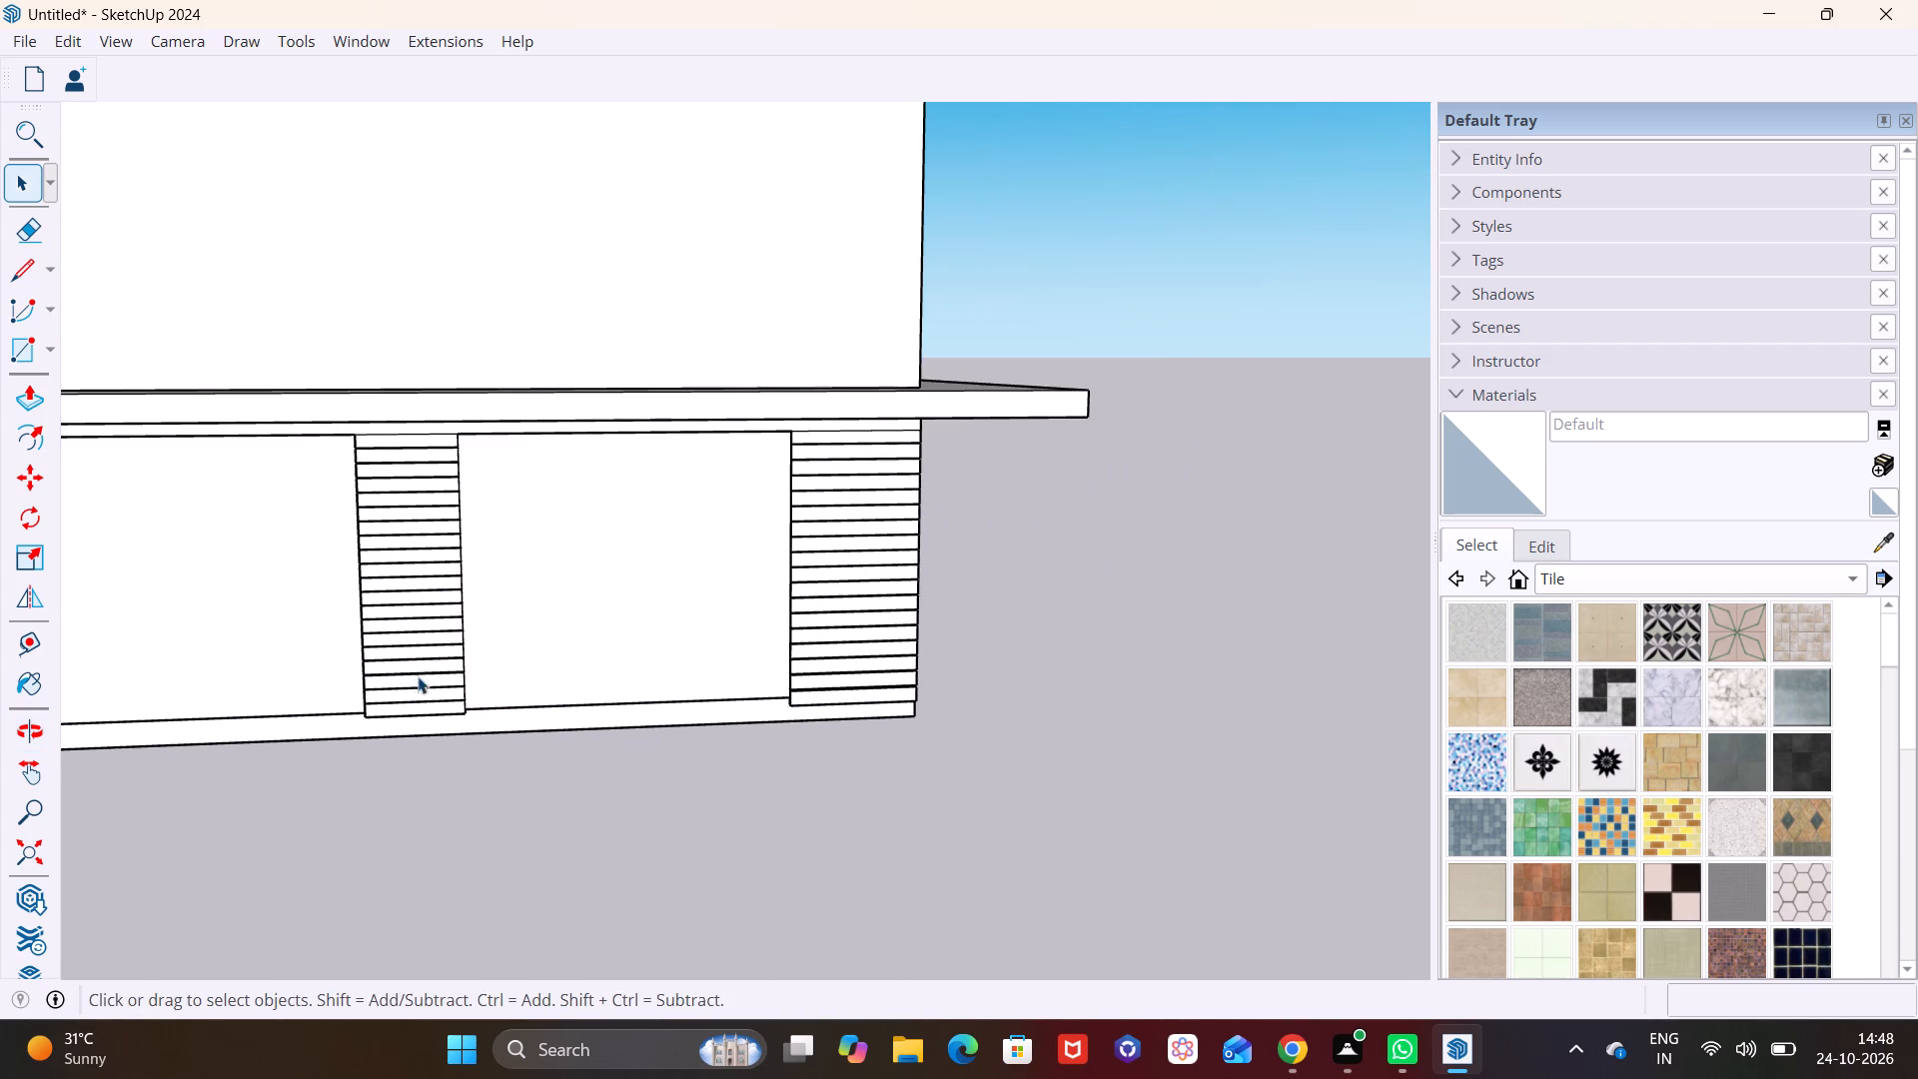
{"action": "middle_click_drag", "start_coordinate": [424, 633], "coordinate": [352, 454]}
{"action": "middle_click_drag", "start_coordinate": [711, 664], "coordinate": [347, 880]}
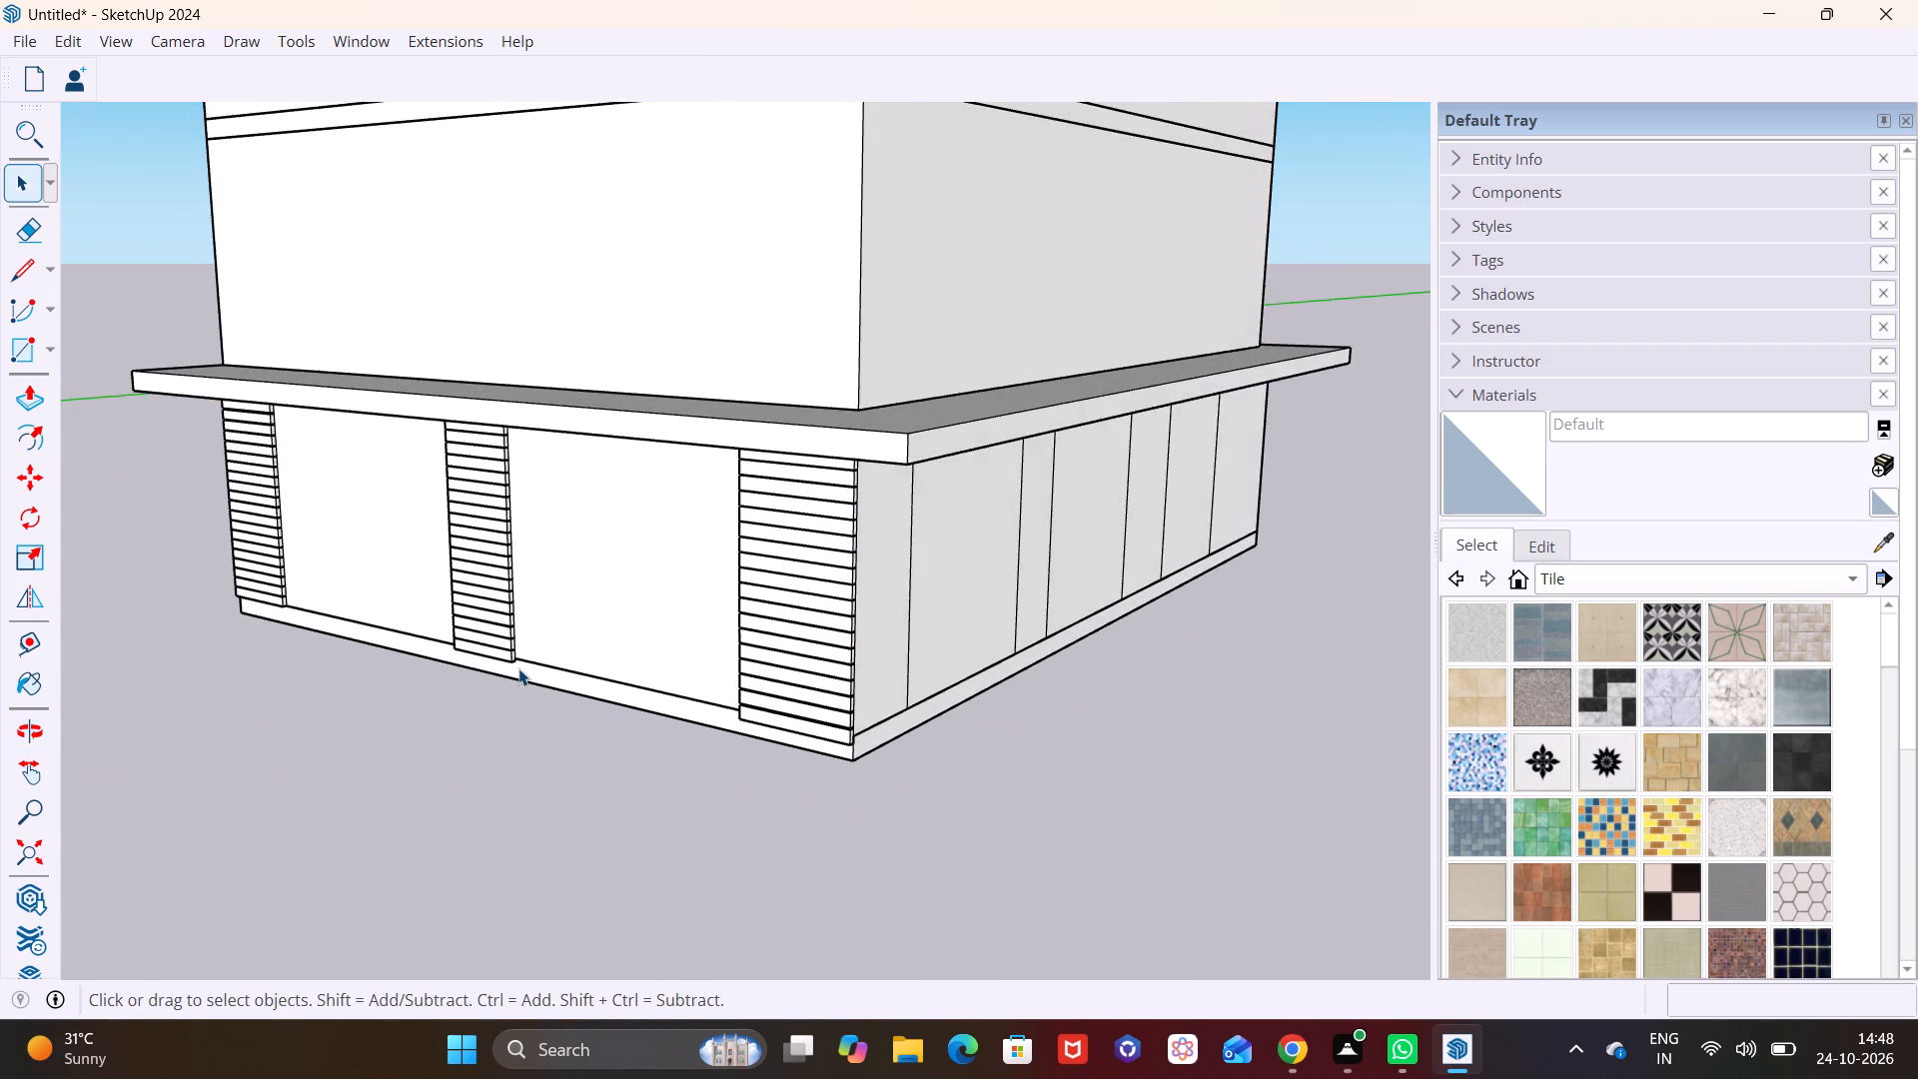
{"action": "scroll", "coordinate": [518, 668], "scroll_direction": "down", "scroll_amount": 1}
{"action": "middle_click_drag", "start_coordinate": [567, 653], "coordinate": [391, 615]}
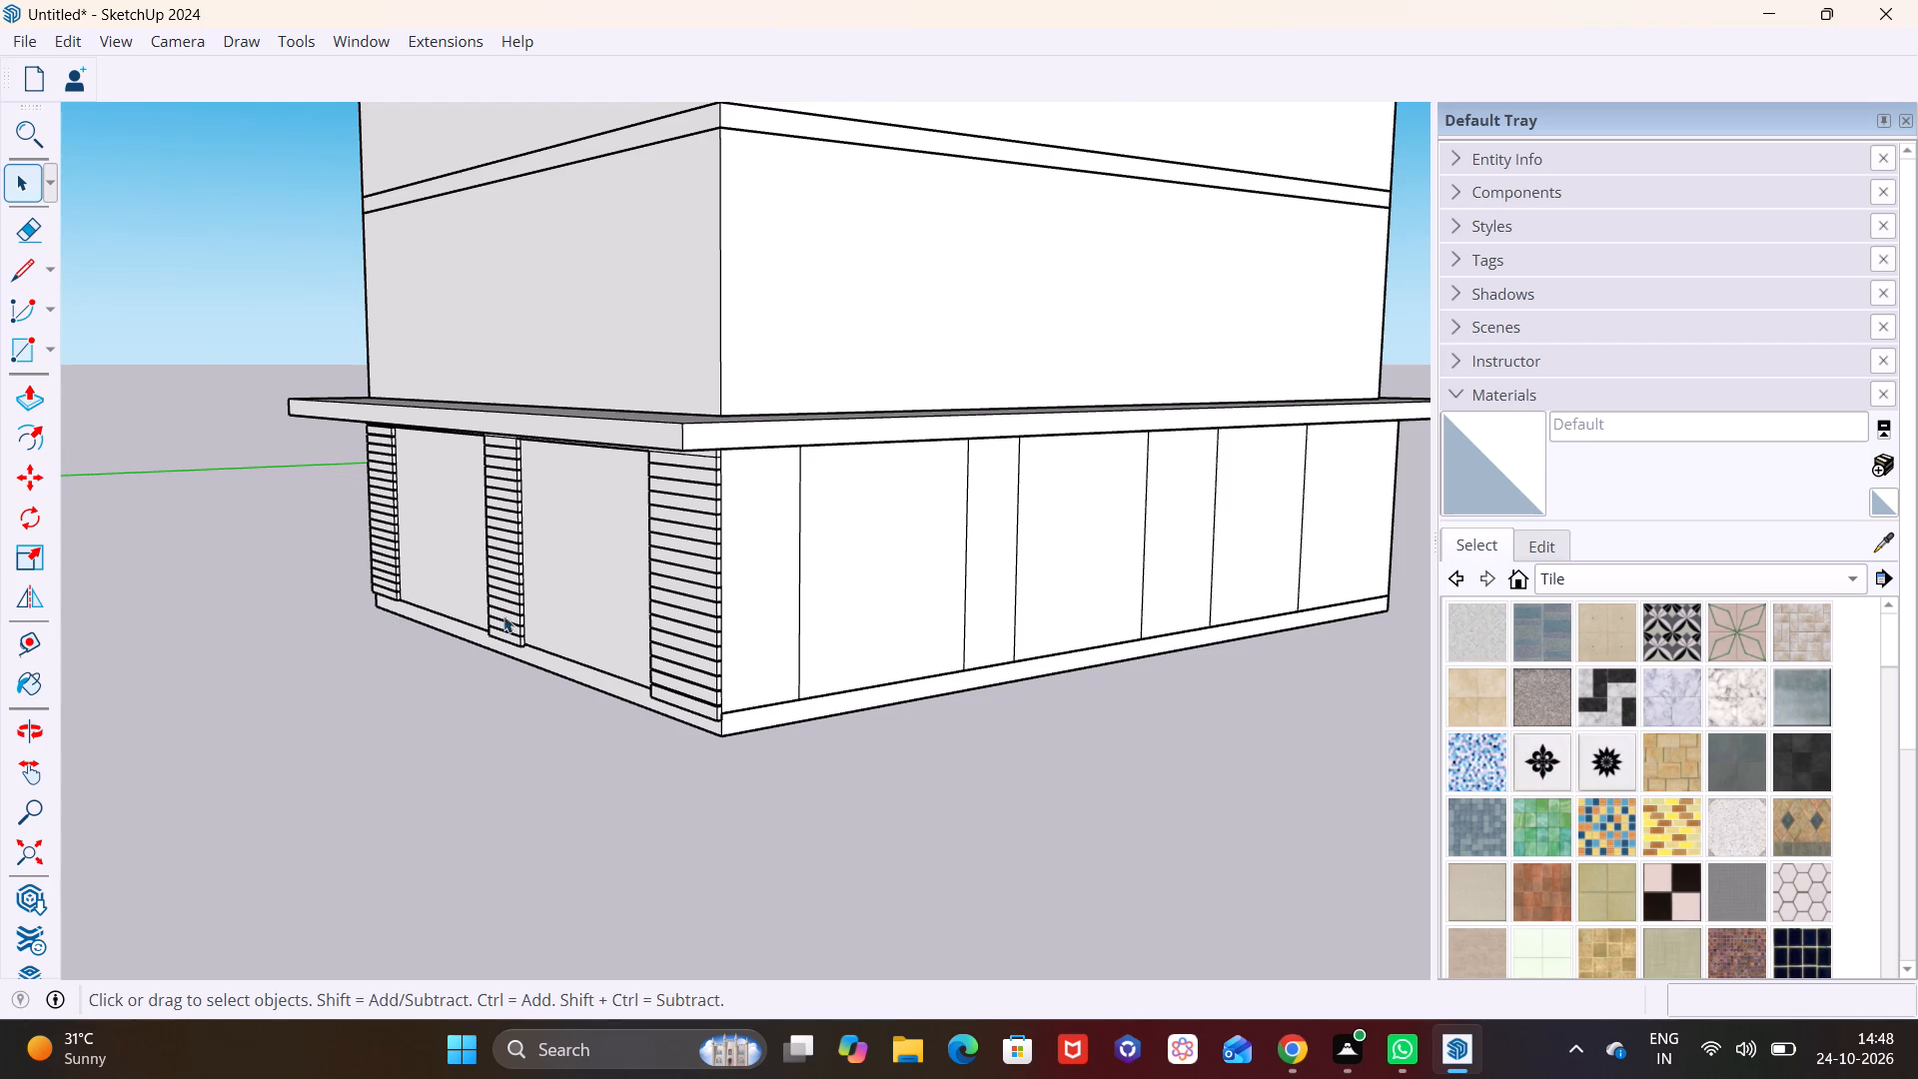
Push/Pull the end face of the band above the corner pilaster outward past the side wall, finishing about 1 9/16" deep.
{"action": "scroll", "coordinate": [767, 582], "scroll_direction": "up", "scroll_amount": 8}
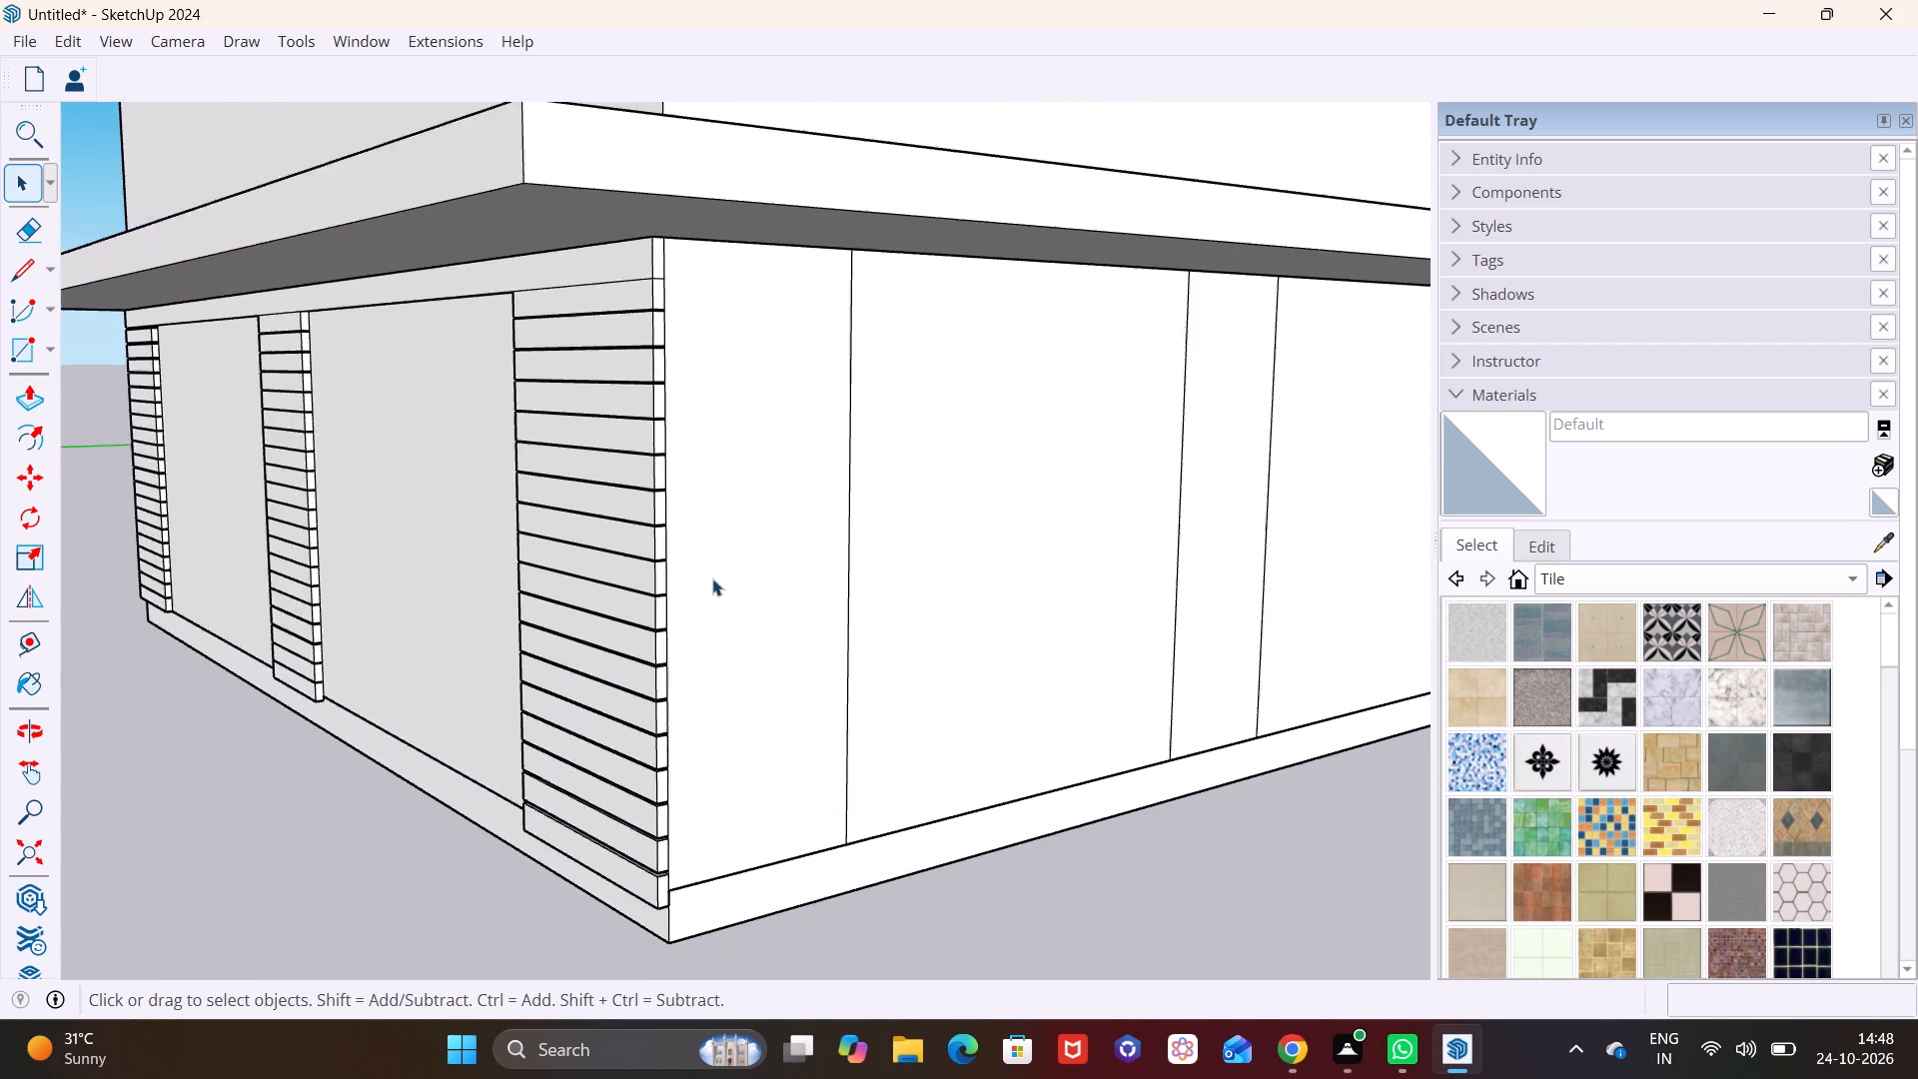
{"action": "scroll", "coordinate": [712, 578], "scroll_direction": "up", "scroll_amount": 1}
{"action": "middle_click_drag", "start_coordinate": [687, 573], "coordinate": [362, 539]}
{"action": "scroll", "coordinate": [478, 472], "scroll_direction": "up", "scroll_amount": 2}
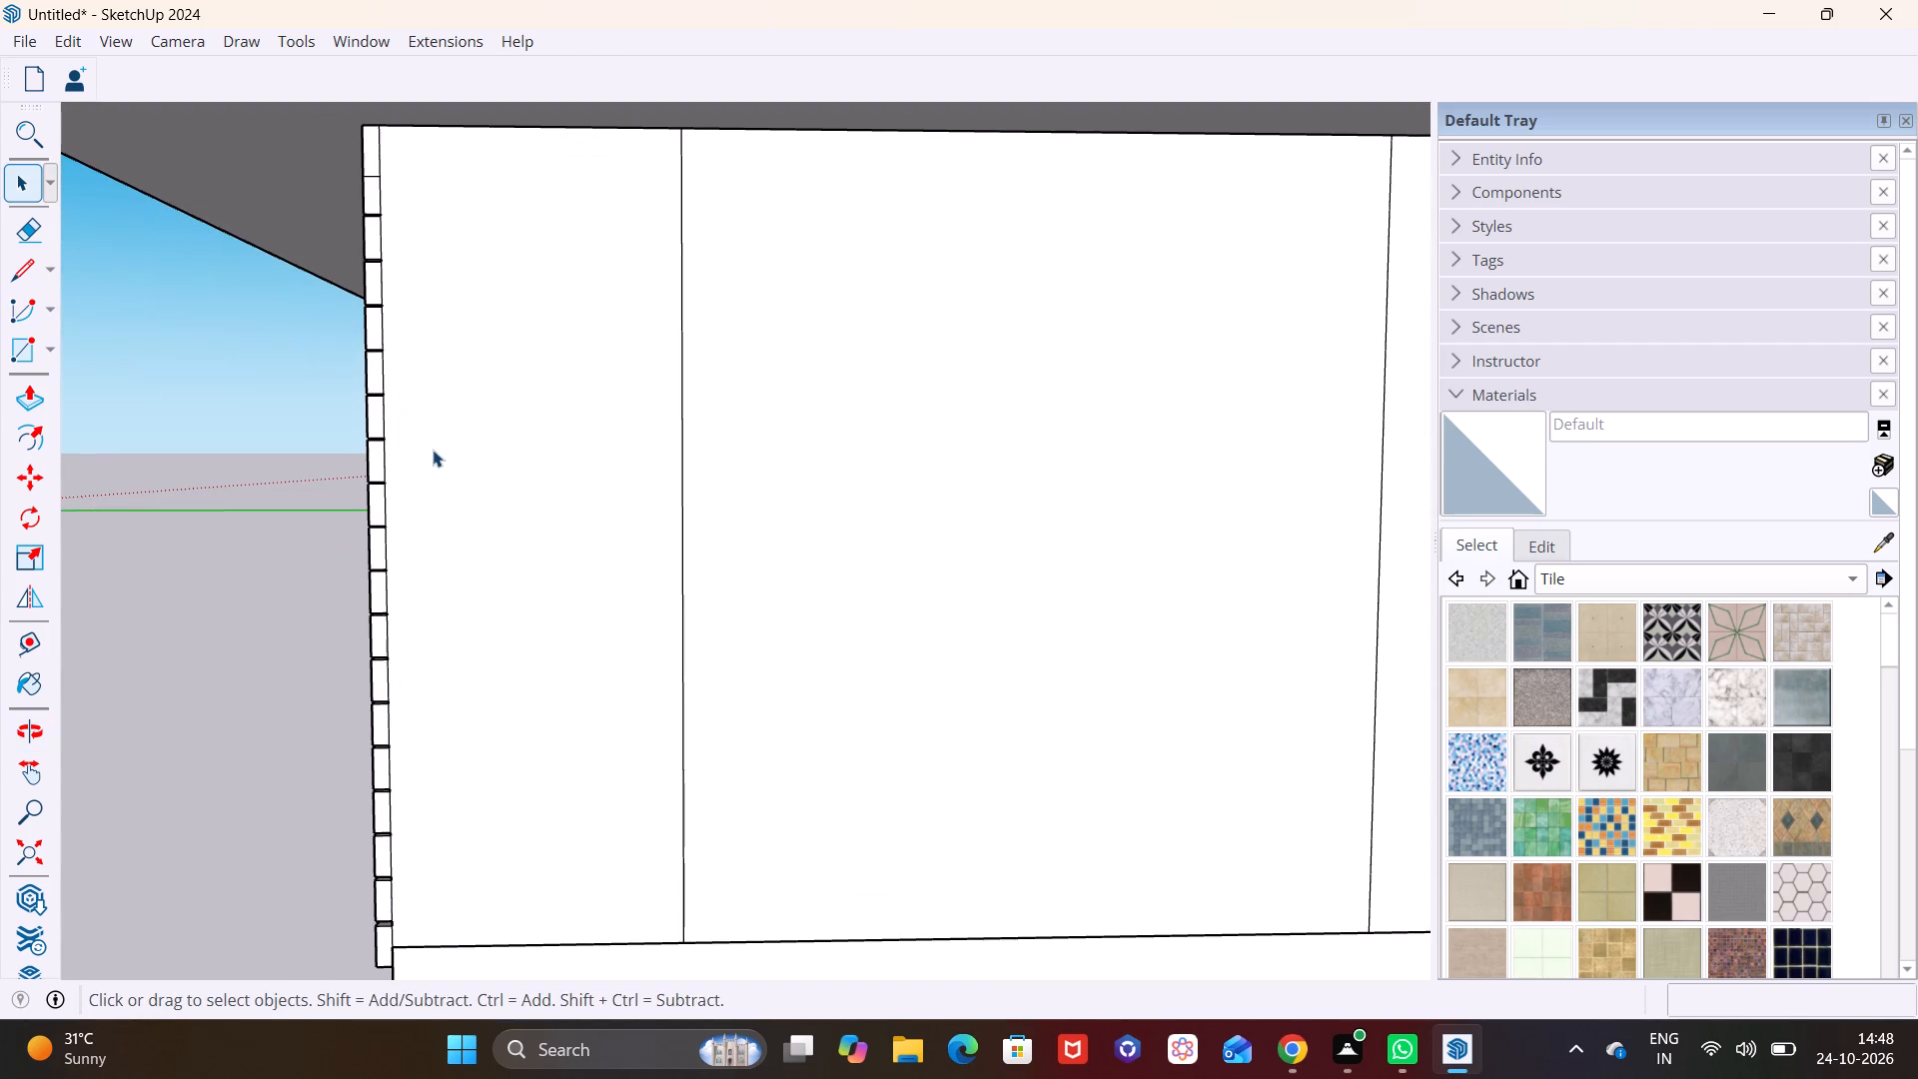
{"action": "scroll", "coordinate": [434, 416], "scroll_direction": "down", "scroll_amount": 2}
{"action": "middle_click_drag", "start_coordinate": [440, 425], "coordinate": [521, 719], "text": "shift"}
{"action": "scroll", "coordinate": [499, 526], "scroll_direction": "up", "scroll_amount": 11}
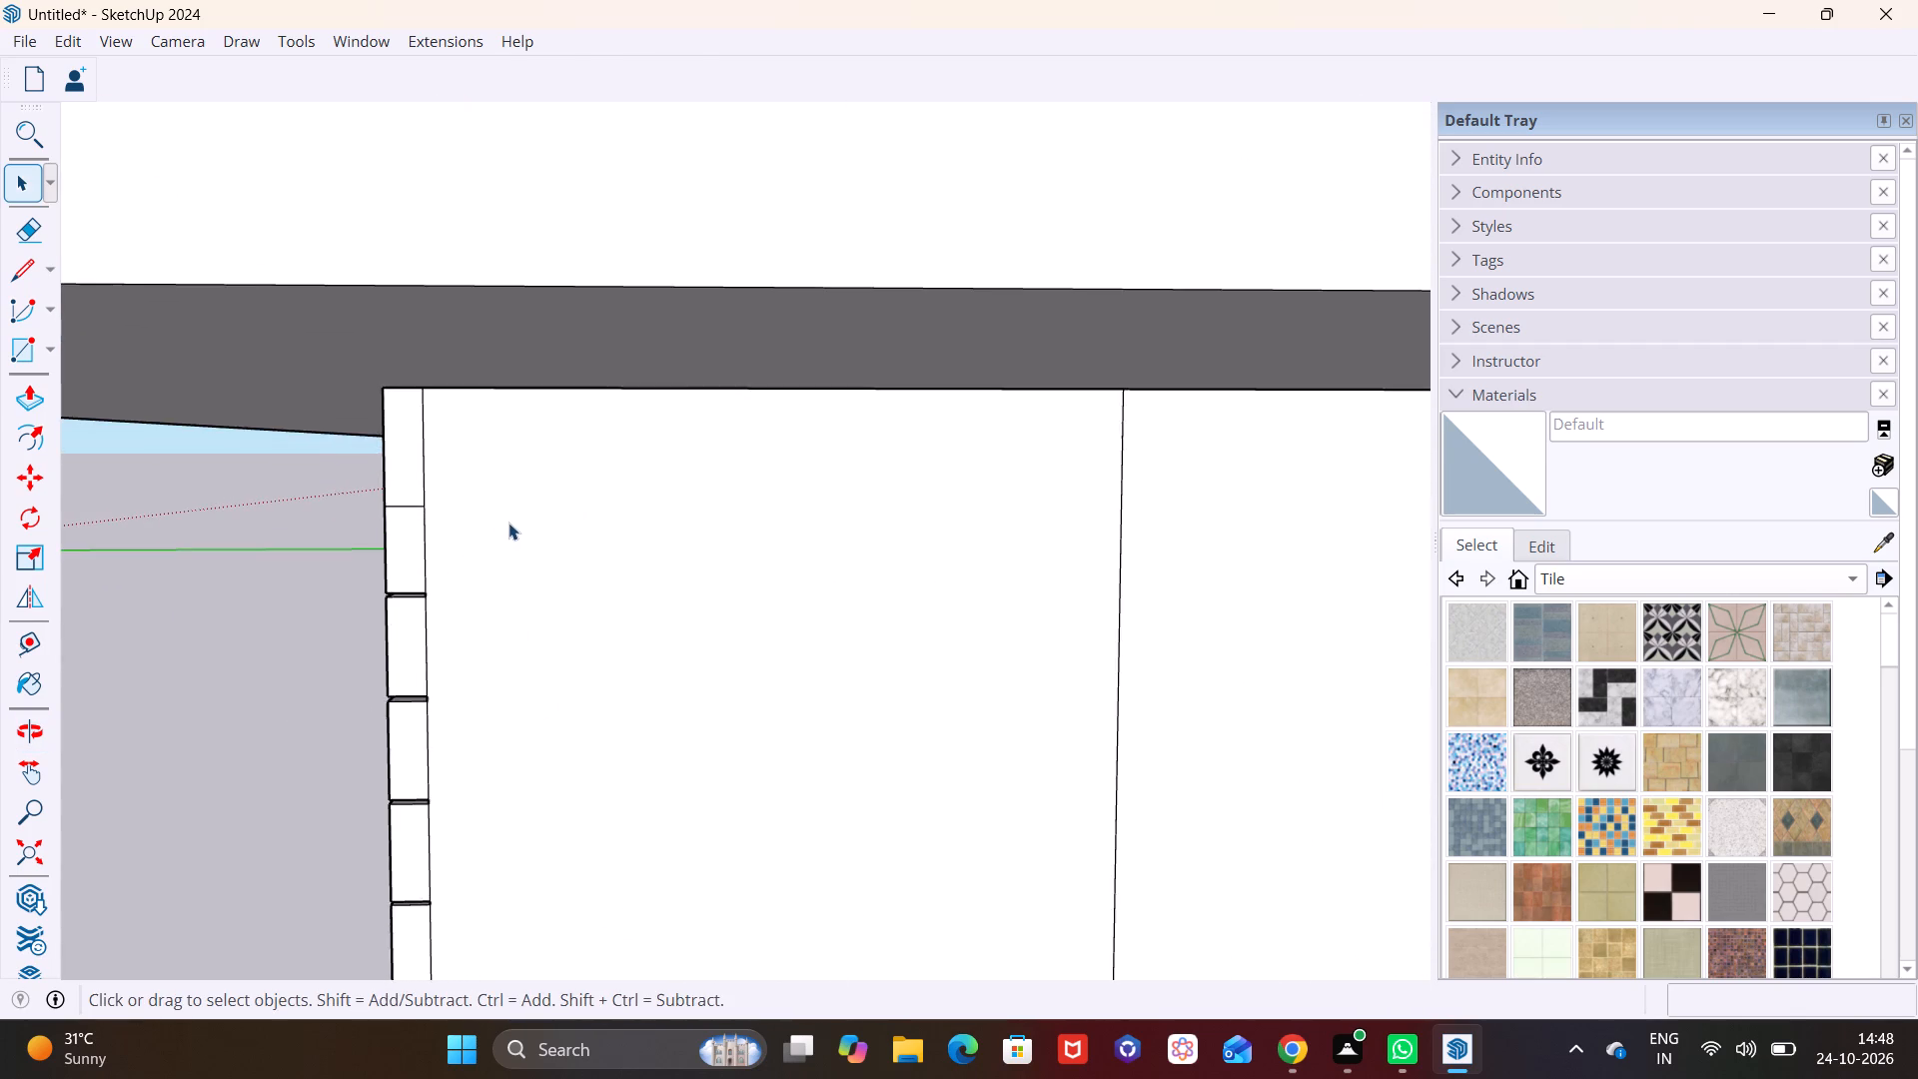
{"action": "middle_click_drag", "start_coordinate": [534, 535], "coordinate": [768, 542]}
{"action": "middle_click_drag", "start_coordinate": [749, 525], "coordinate": [767, 419]}
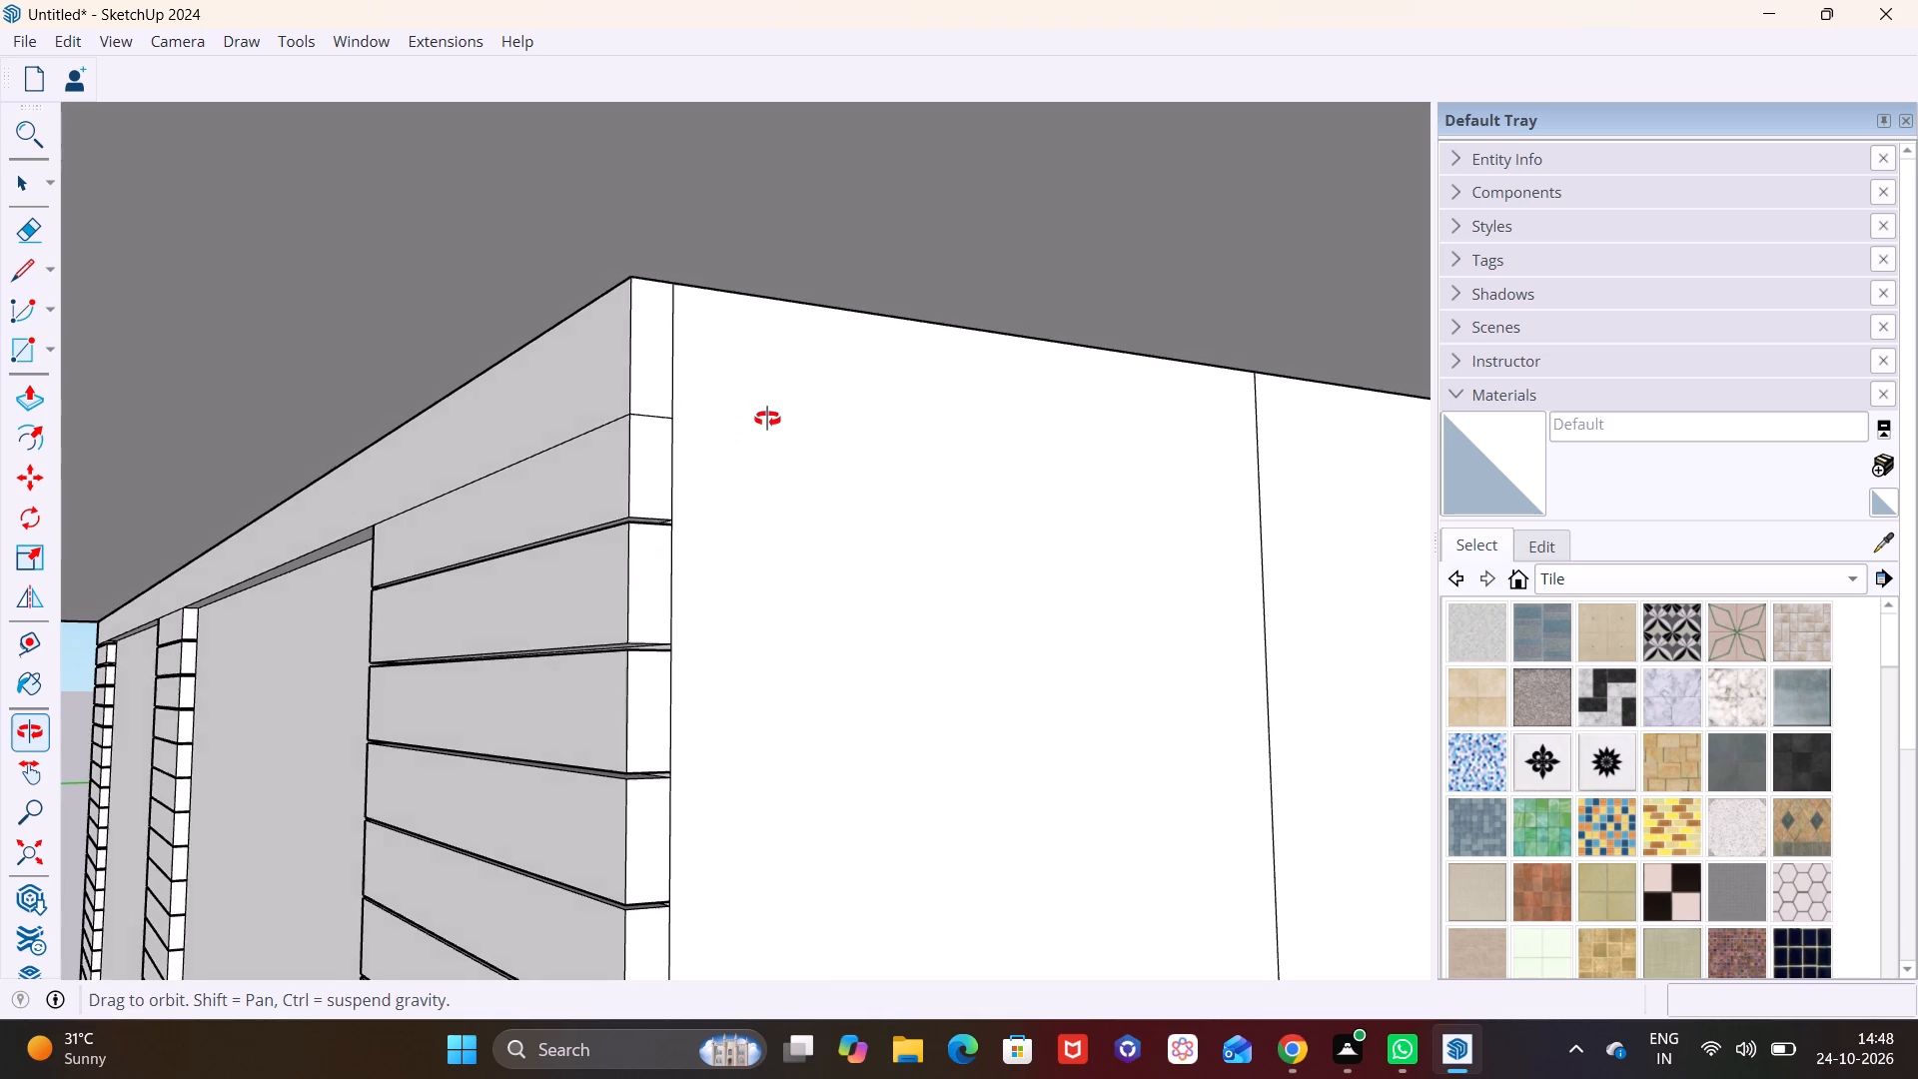
{"action": "middle_click_drag", "start_coordinate": [767, 419], "coordinate": [617, 512]}
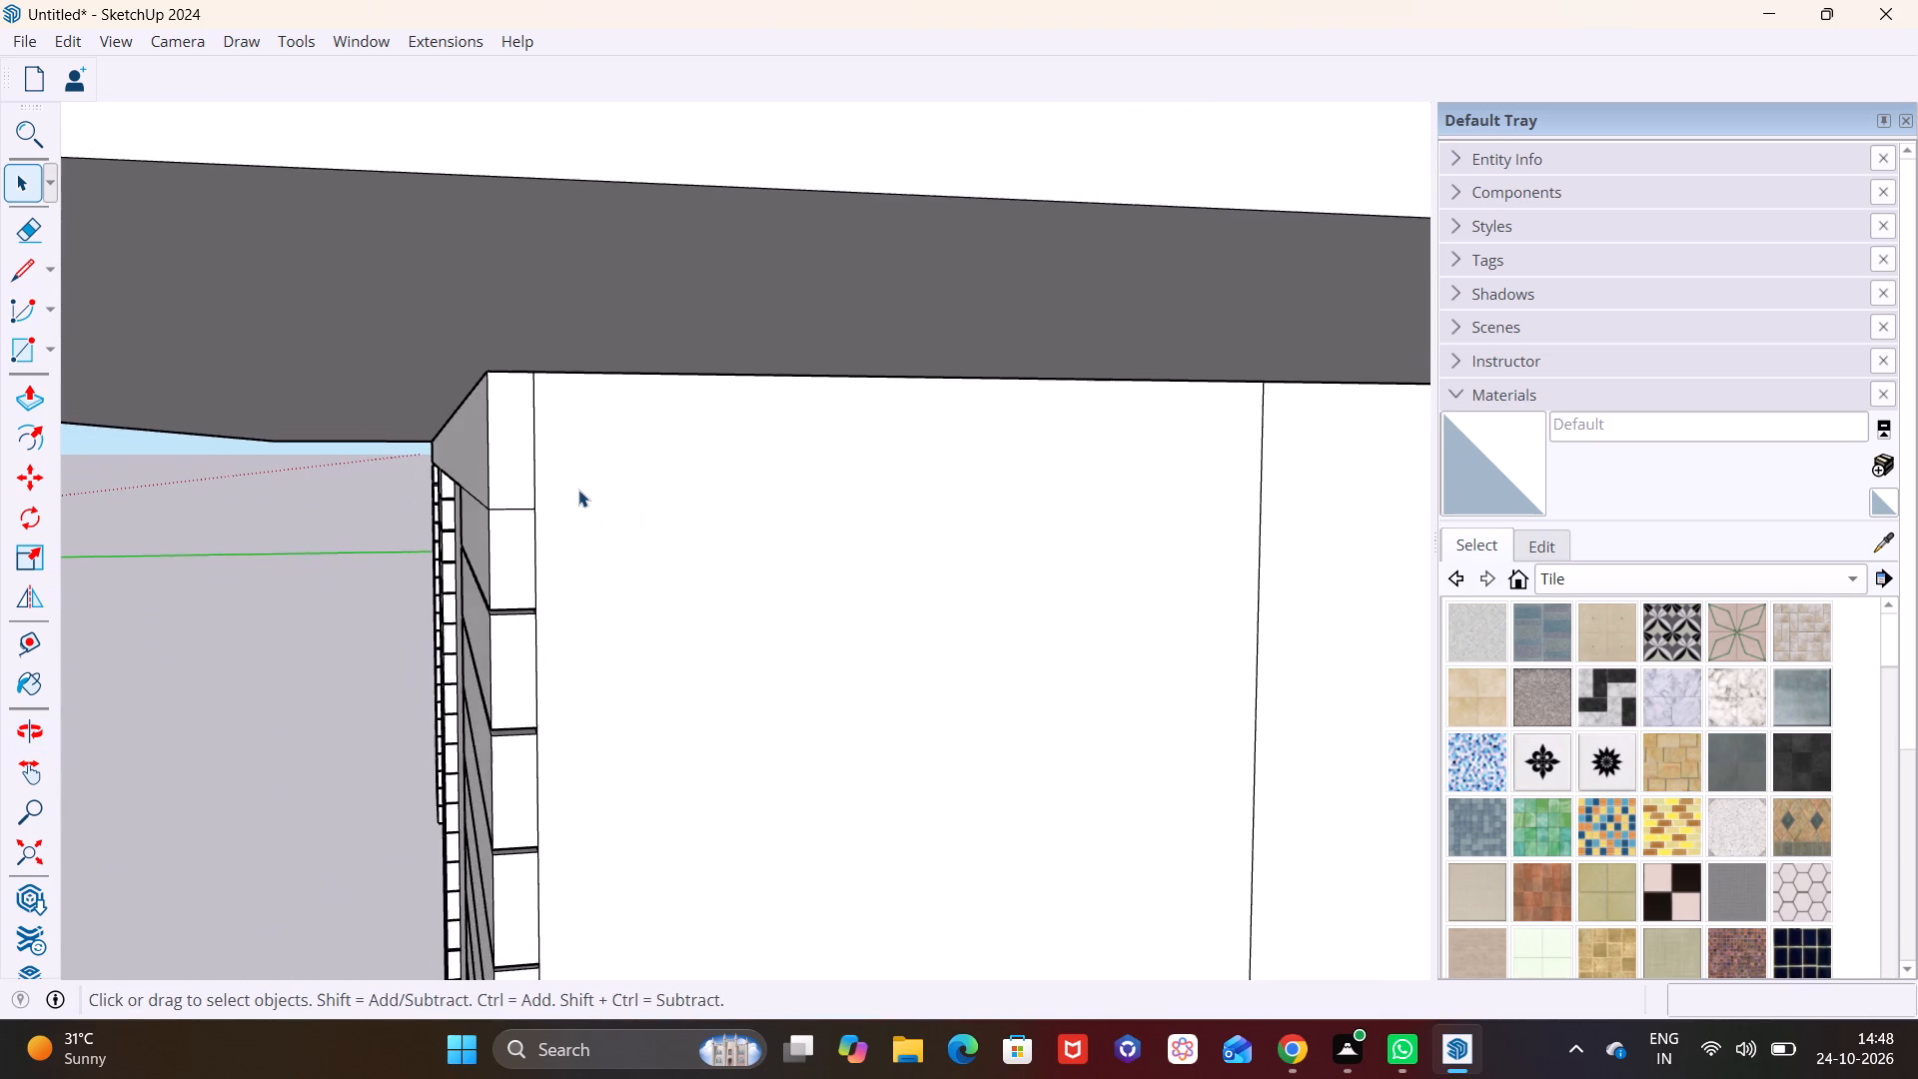
{"action": "scroll", "coordinate": [578, 490], "scroll_direction": "up", "scroll_amount": 2}
{"action": "left_click", "coordinate": [478, 430]}
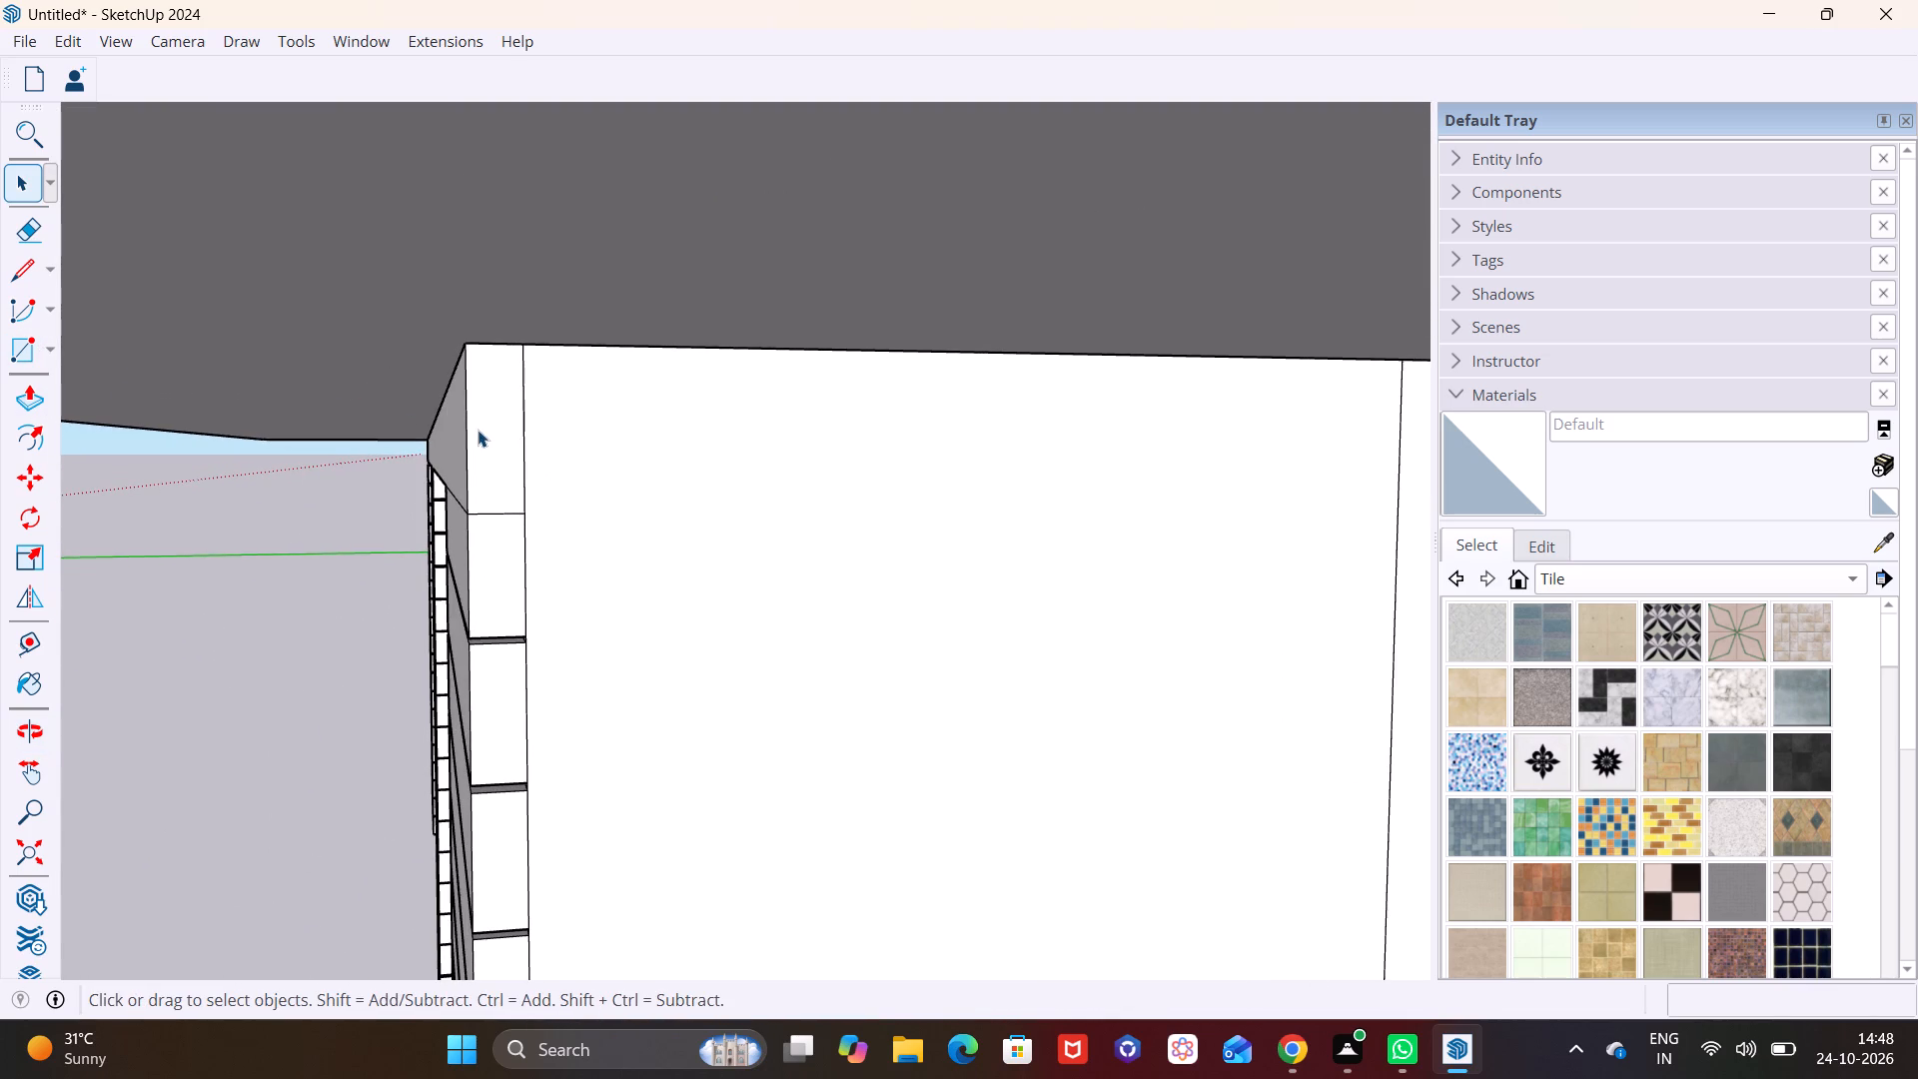
{"action": "middle_click", "coordinate": [632, 444]}
{"action": "left_click", "coordinate": [13, 401]}
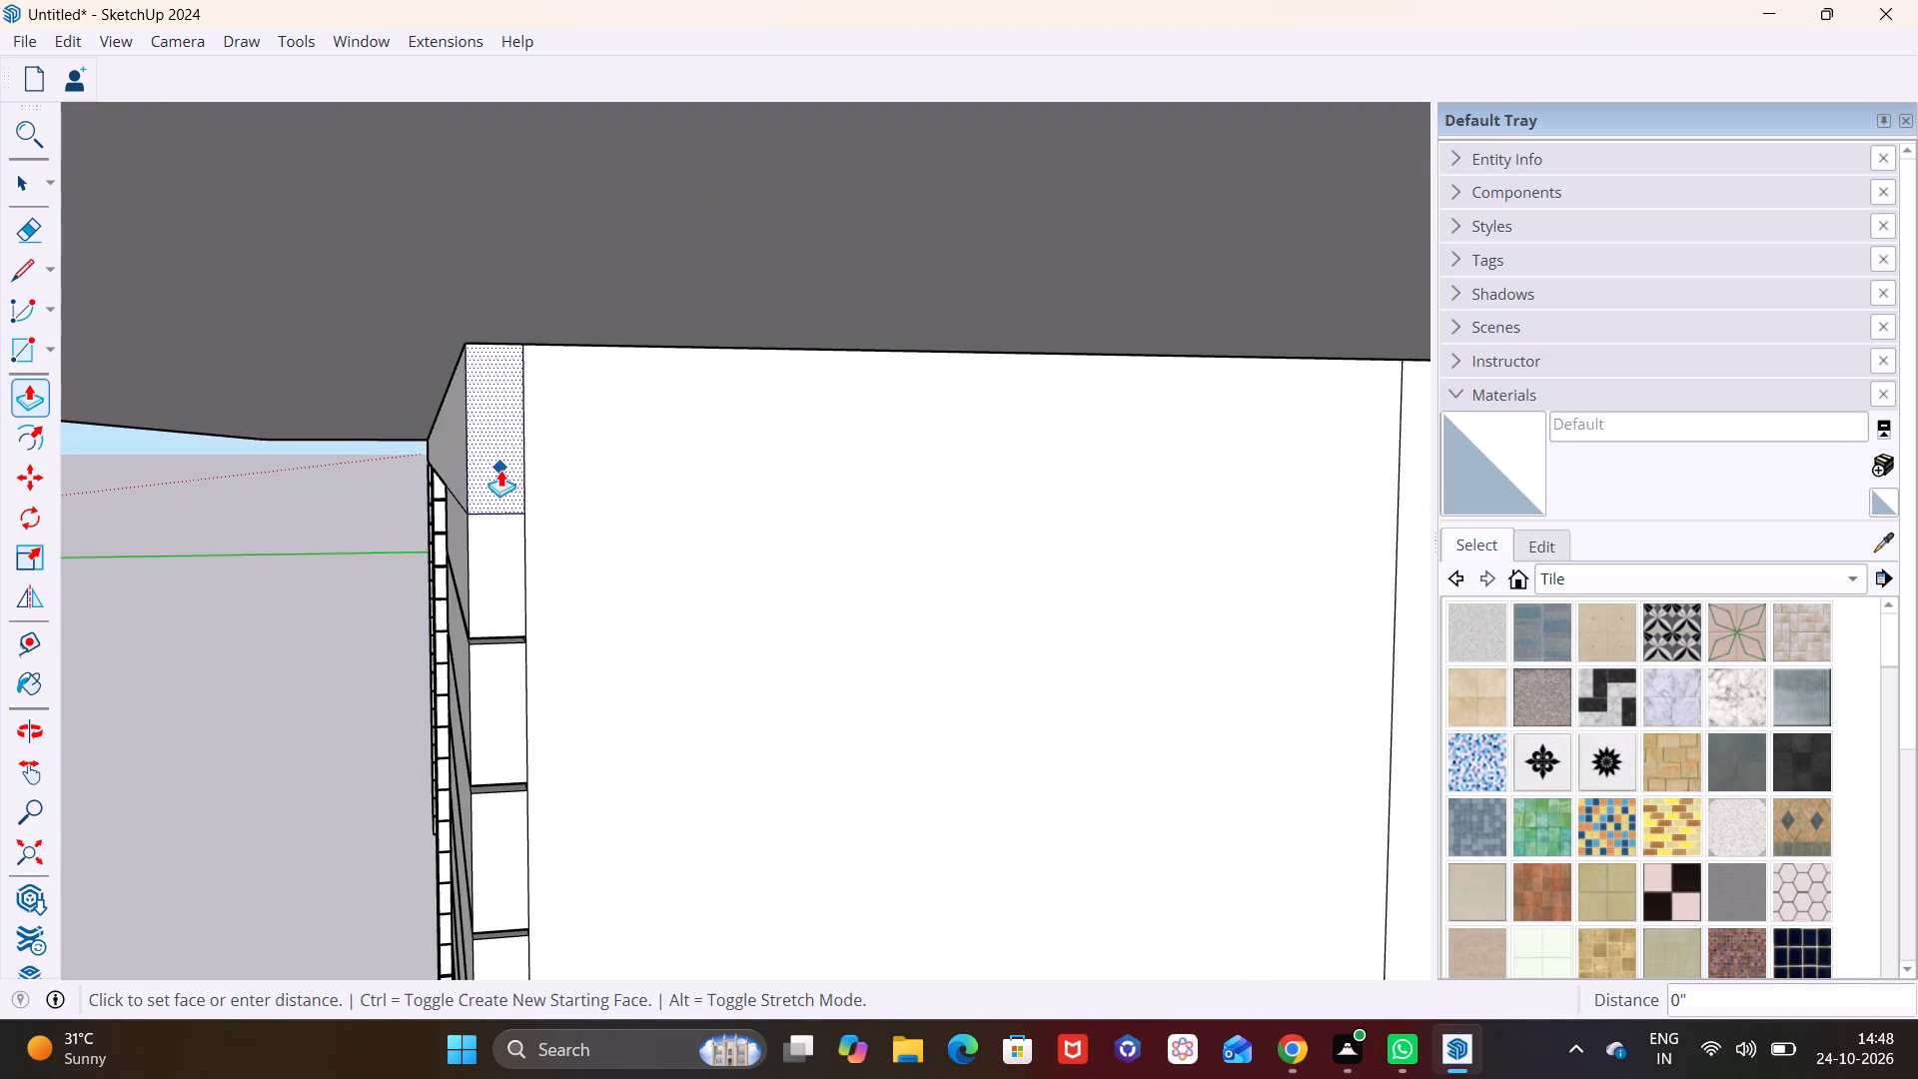
{"action": "left_click", "coordinate": [500, 470]}
{"action": "left_click", "coordinate": [520, 473]}
{"action": "middle_click_drag", "start_coordinate": [704, 511], "coordinate": [401, 526]}
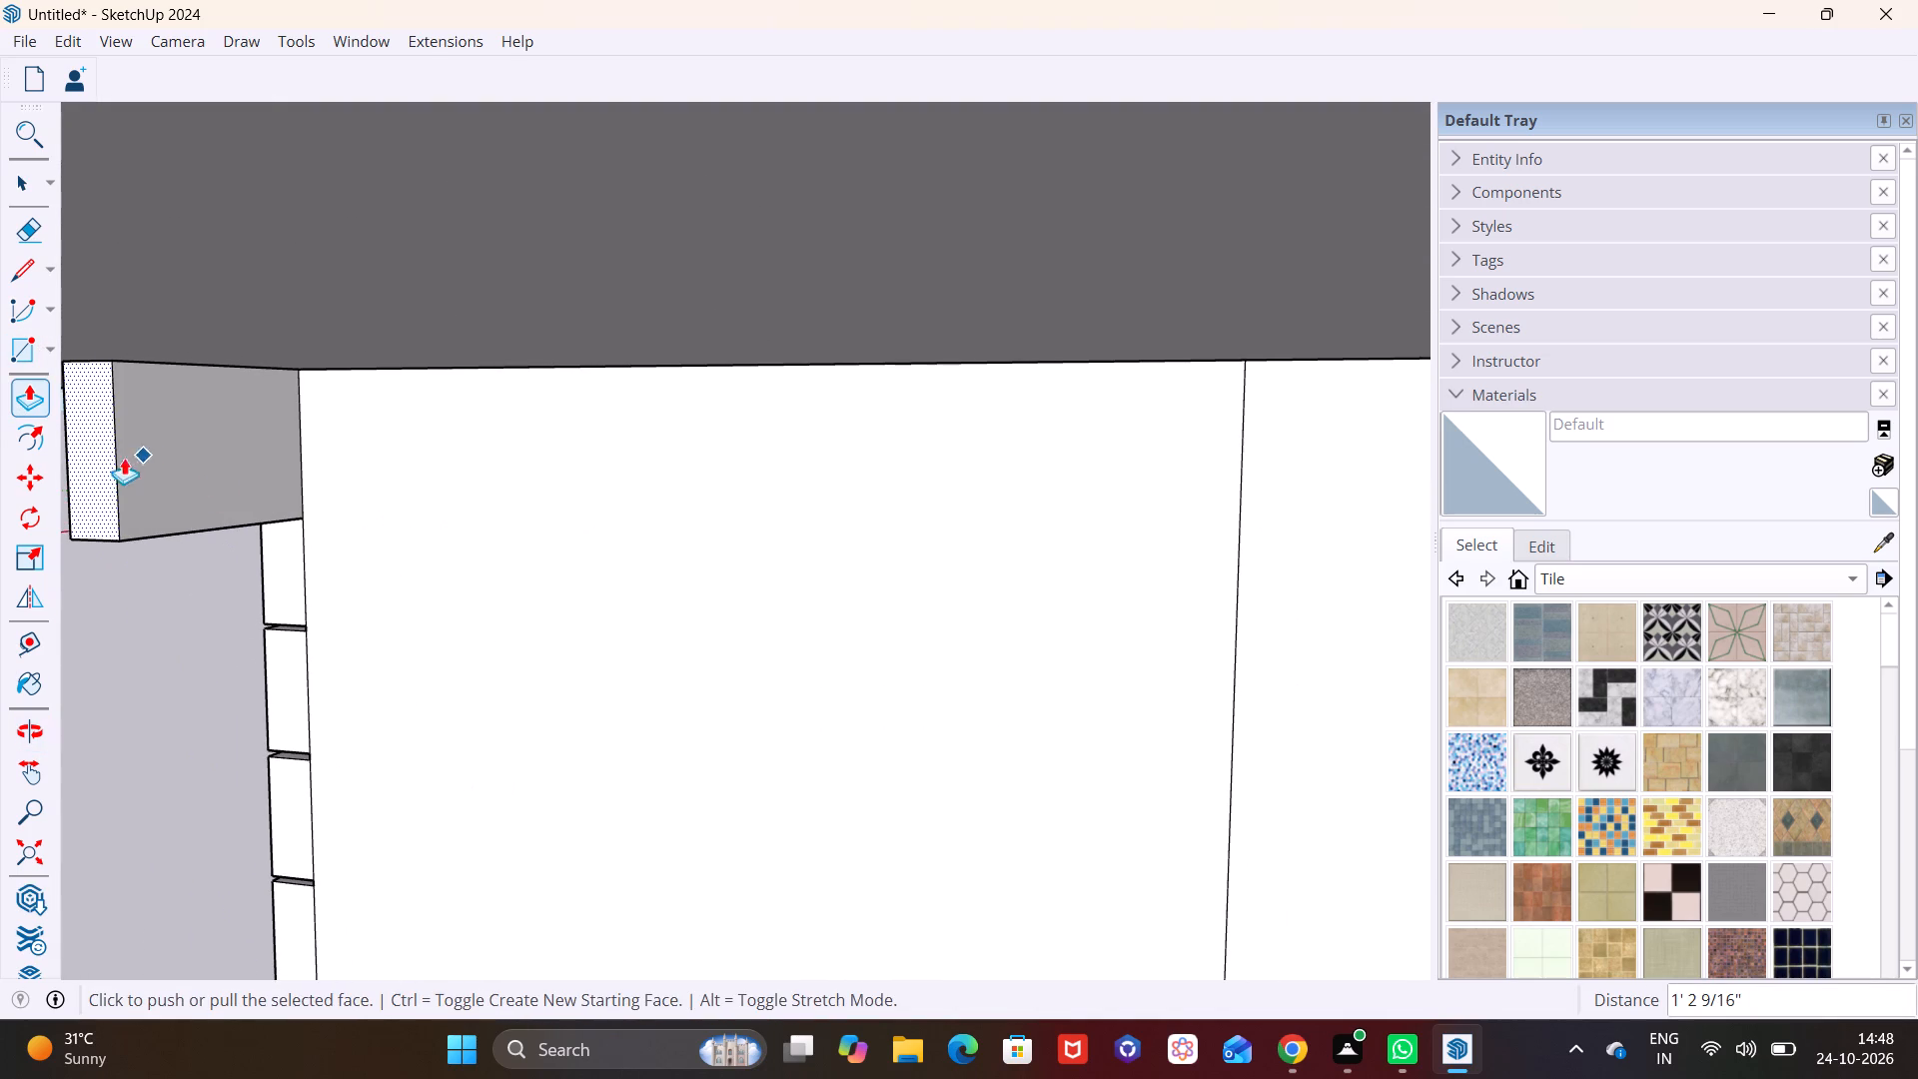
{"action": "left_click", "coordinate": [93, 461]}
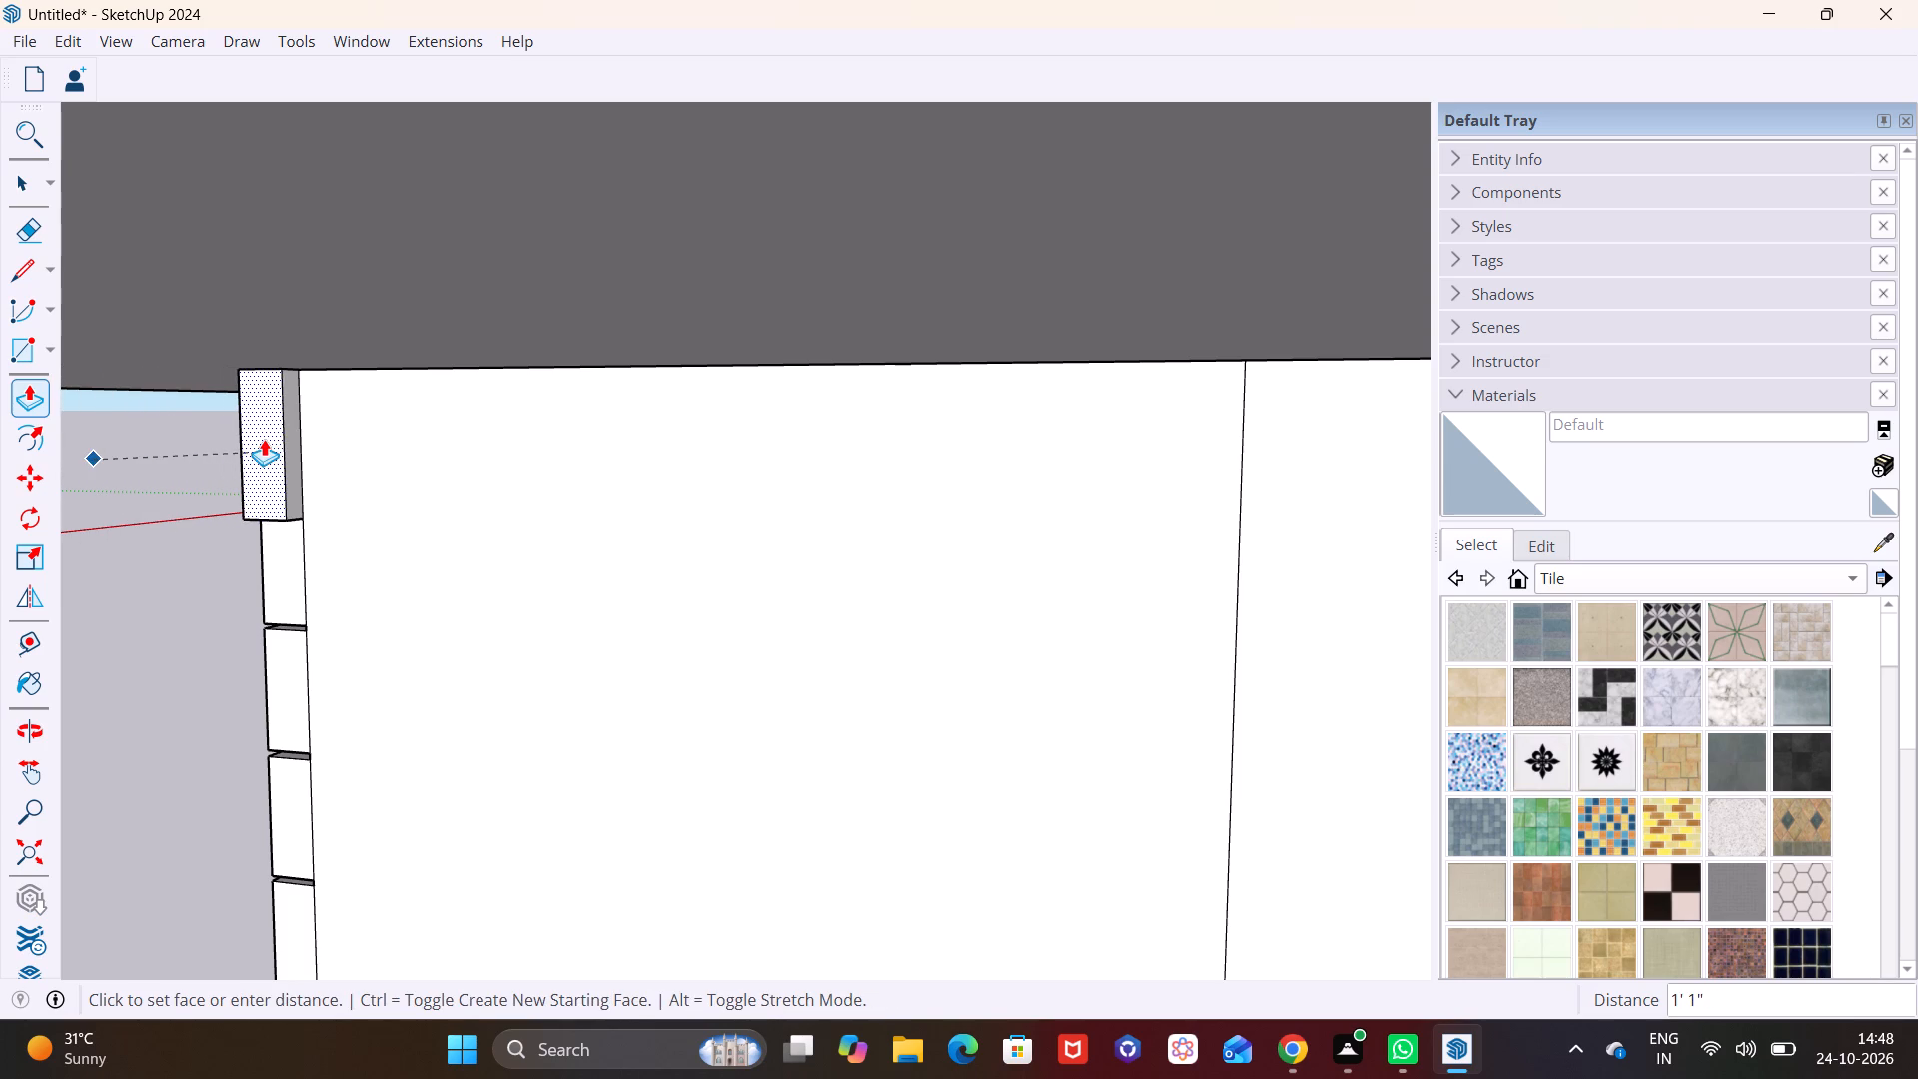
{"action": "left_click", "coordinate": [264, 439]}
Pull the end face of the topmost corner block outward 1 9/16", flush with the extended band above it.
{"action": "key", "text": "space"}
{"action": "left_click", "coordinate": [275, 548]}
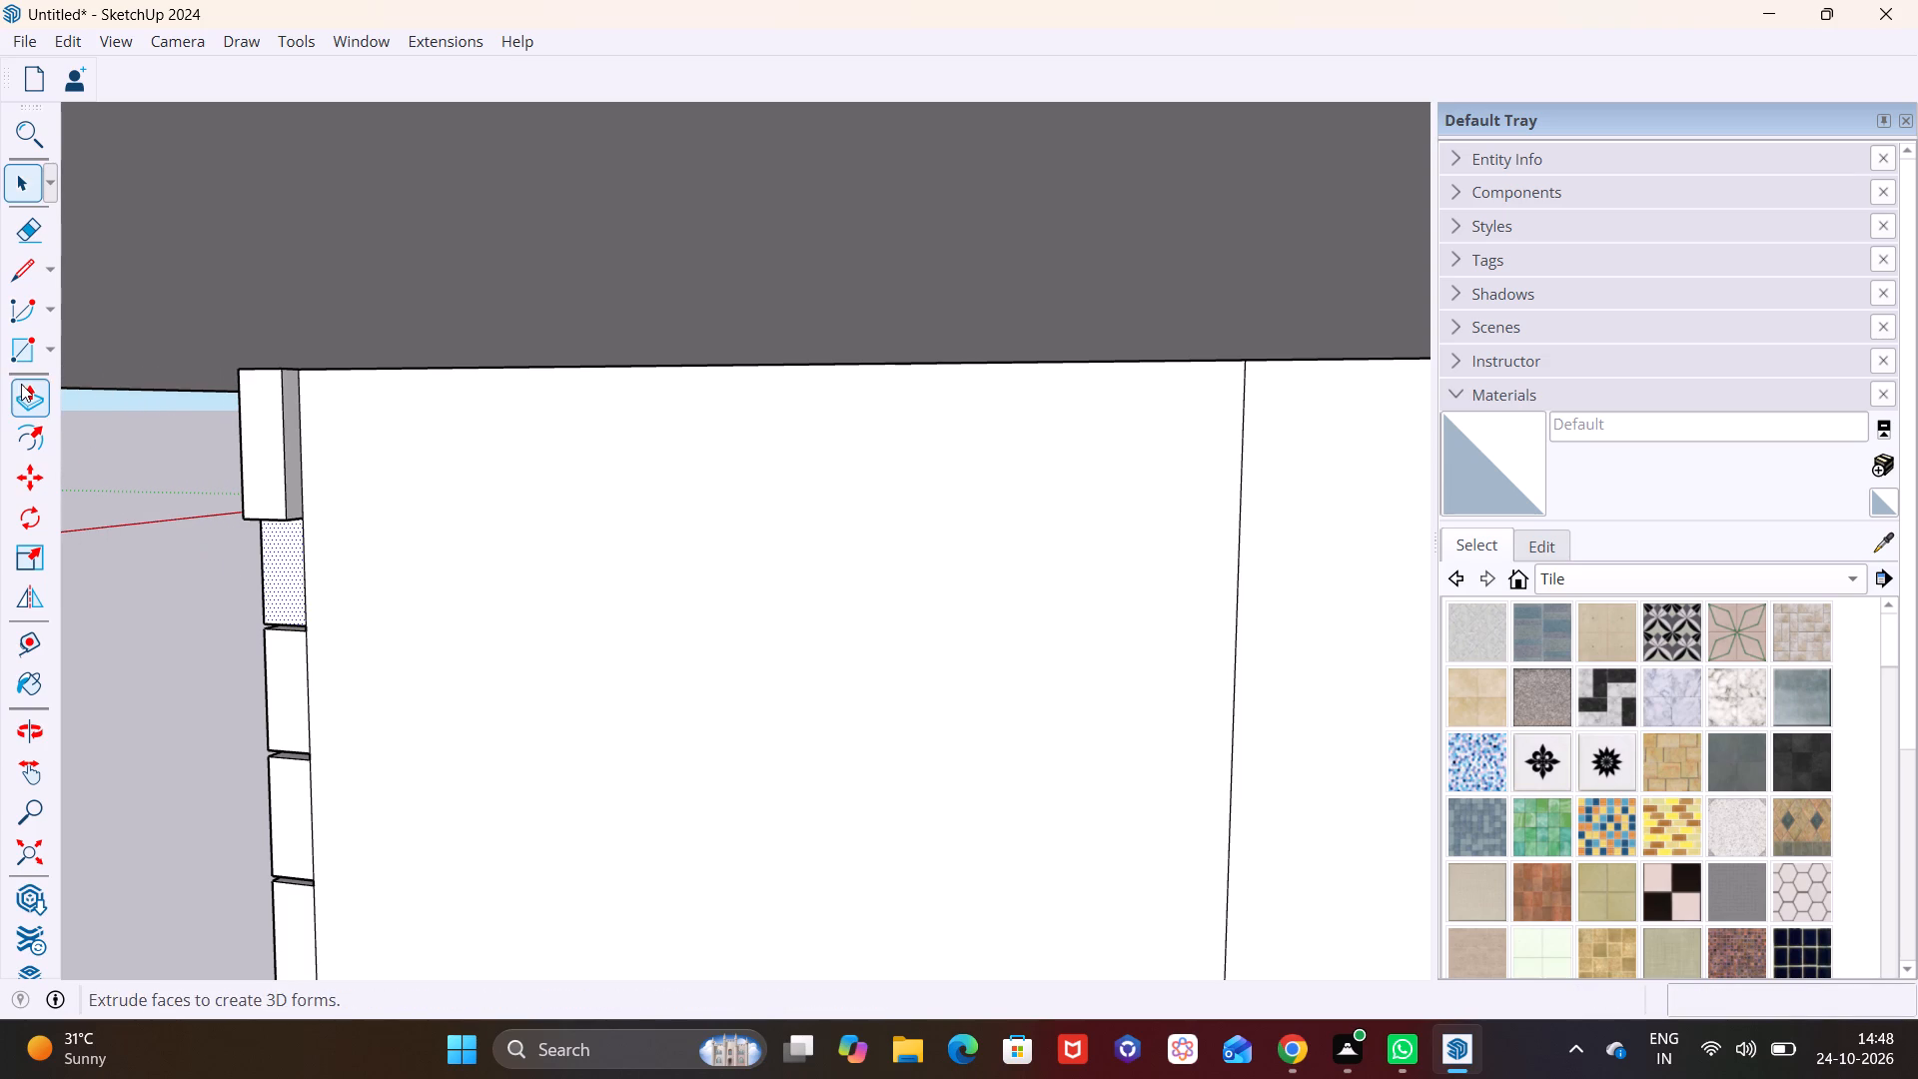
{"action": "left_click", "coordinate": [21, 384]}
{"action": "double_click", "coordinate": [296, 571]}
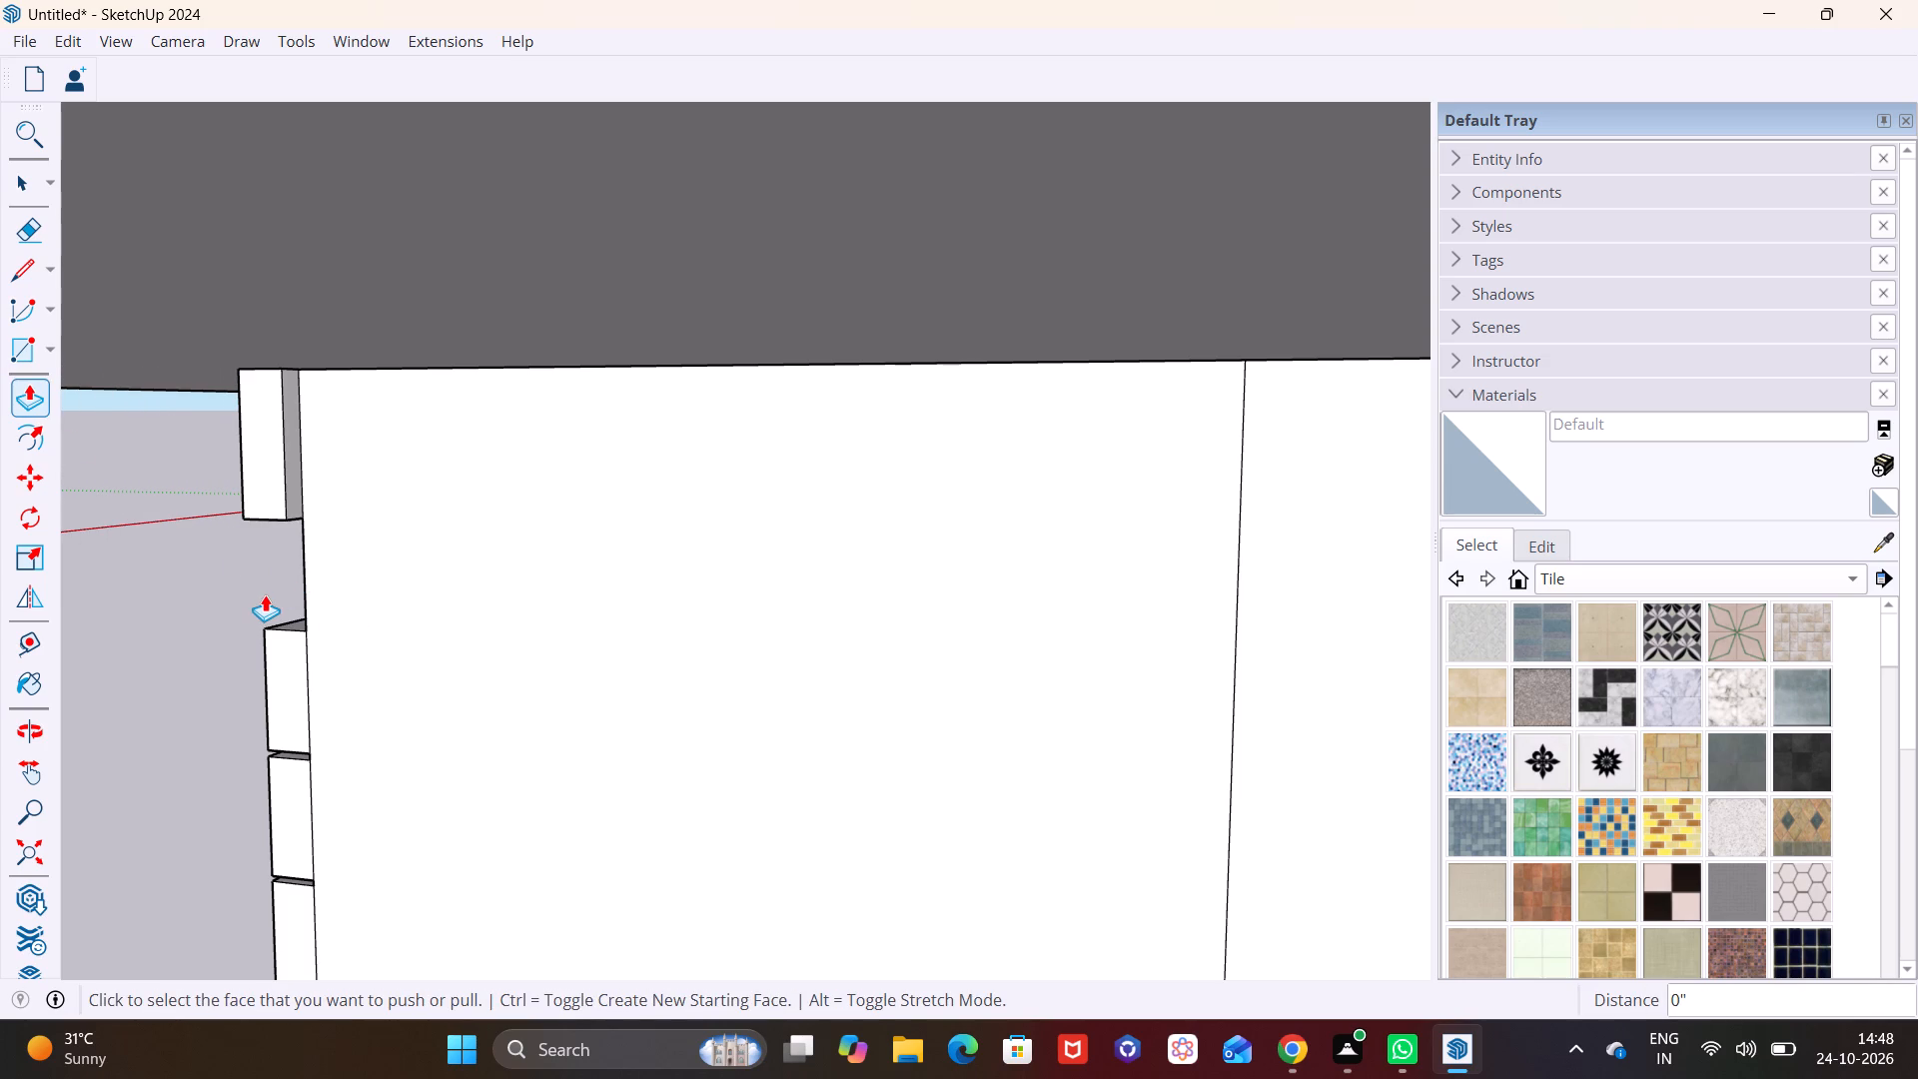
{"action": "key", "text": "ctrl+z"}
{"action": "left_click", "coordinate": [283, 586]}
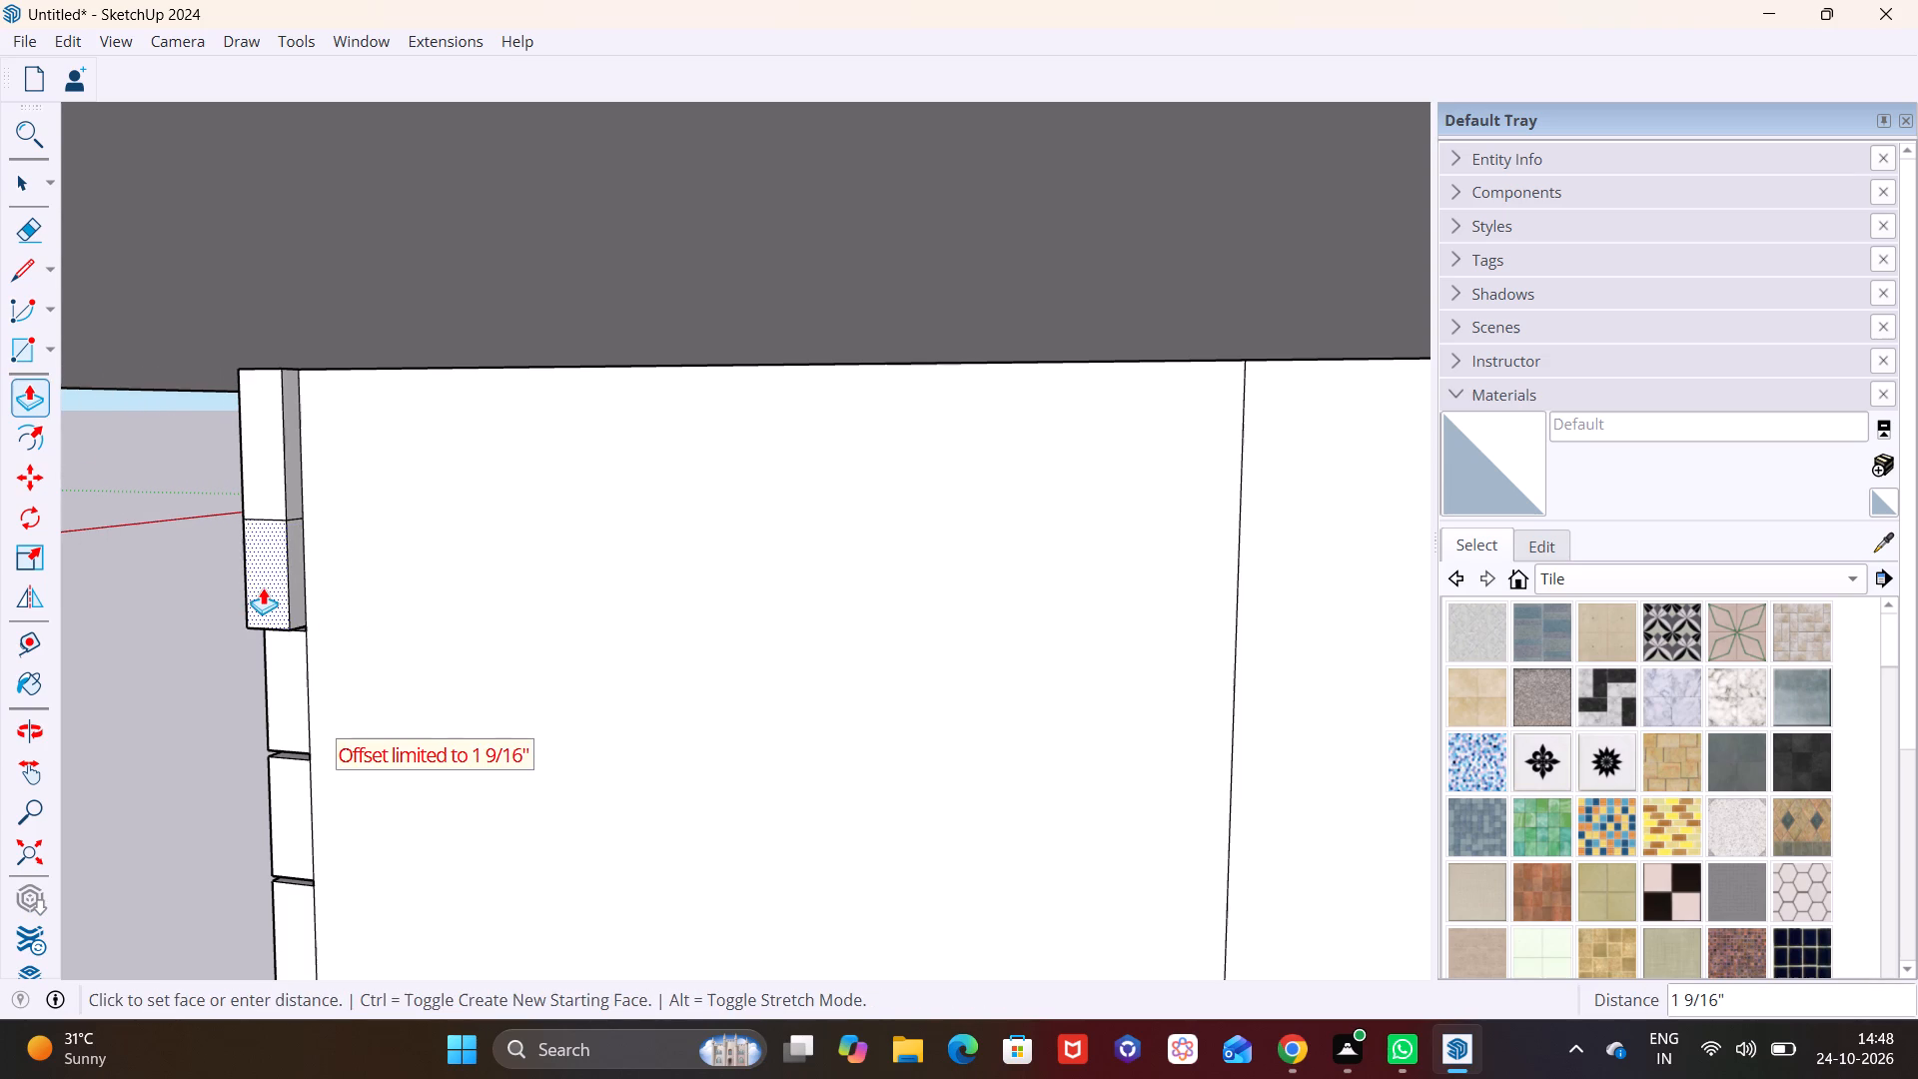
{"action": "left_click", "coordinate": [263, 587]}
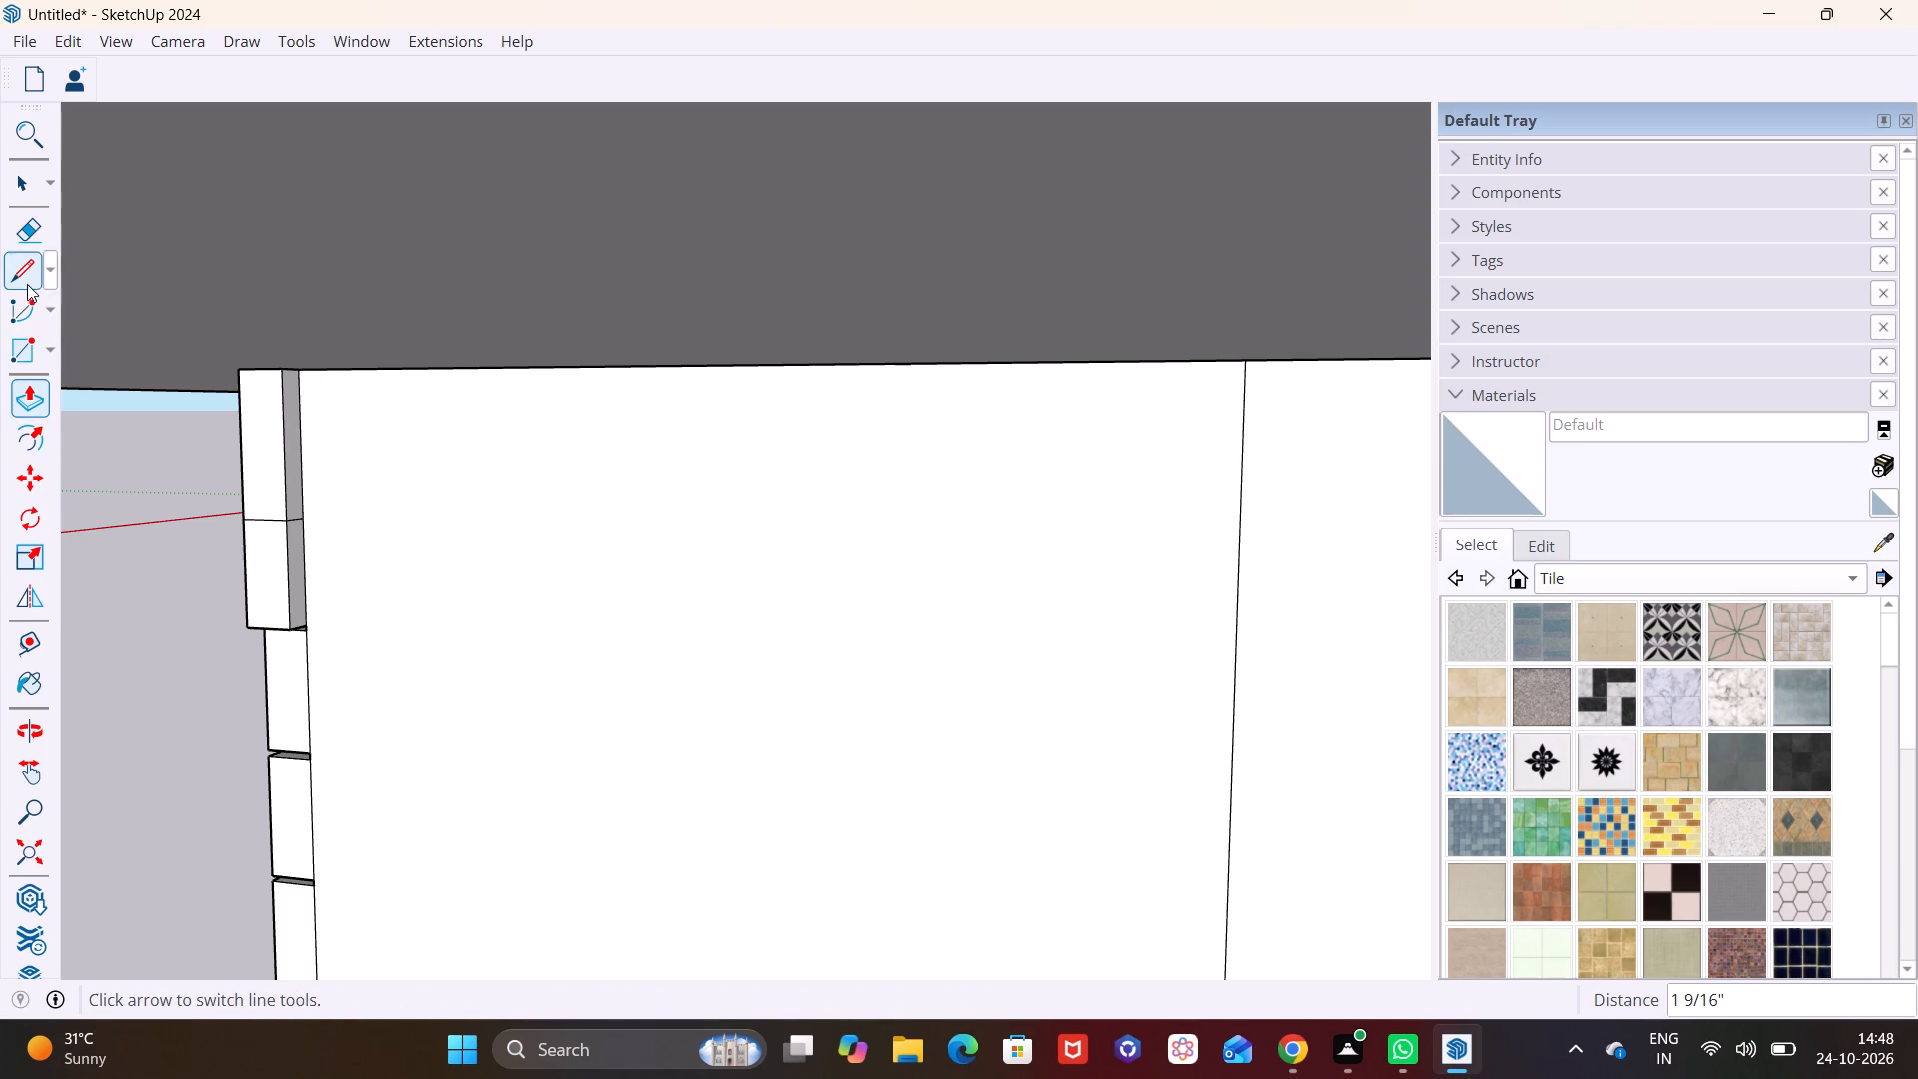
Repeat the 1 9/16" pull on the end faces of the next four blocks down the corner stack.
{"action": "left_click", "coordinate": [21, 195]}
{"action": "left_click", "coordinate": [290, 706]}
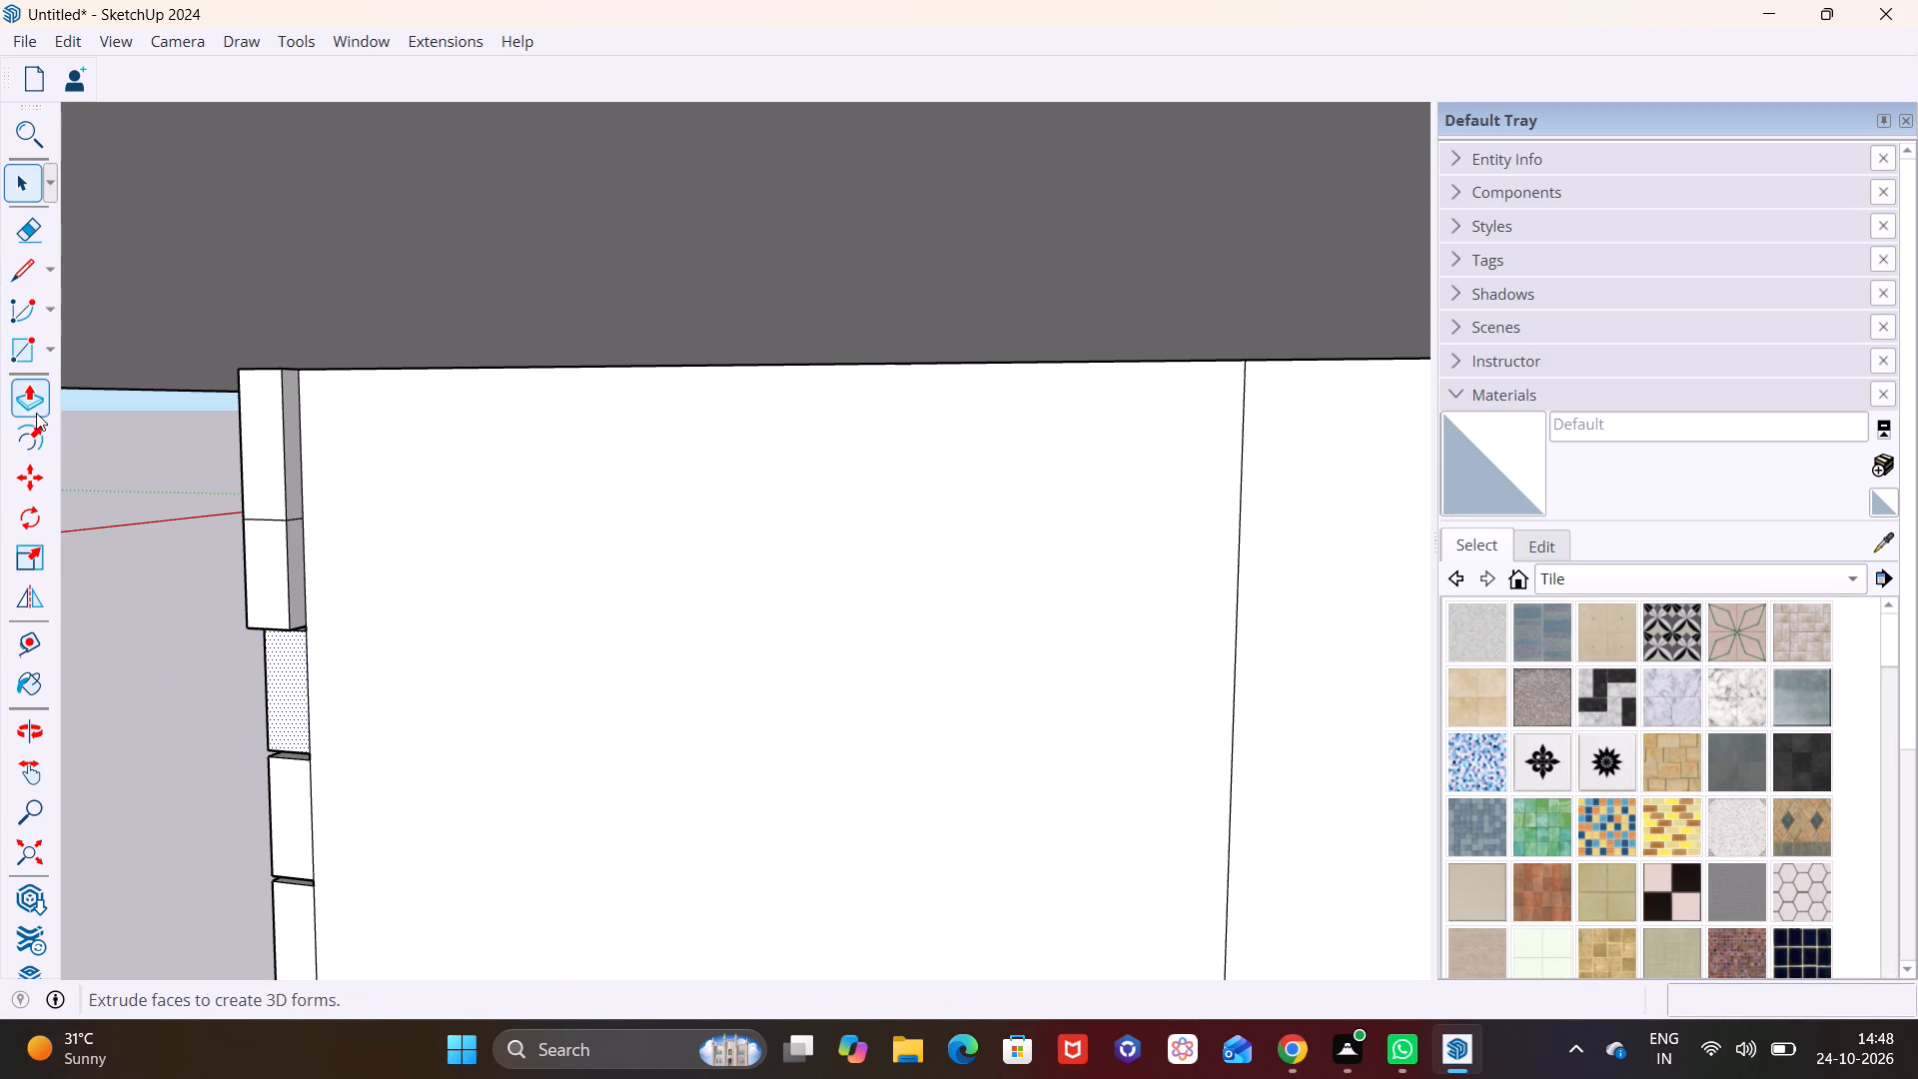
{"action": "left_click", "coordinate": [26, 396]}
{"action": "double_click", "coordinate": [281, 699]}
{"action": "middle_click_drag", "start_coordinate": [377, 767], "coordinate": [566, 590]}
{"action": "double_click", "coordinate": [478, 634]}
{"action": "double_click", "coordinate": [479, 733]}
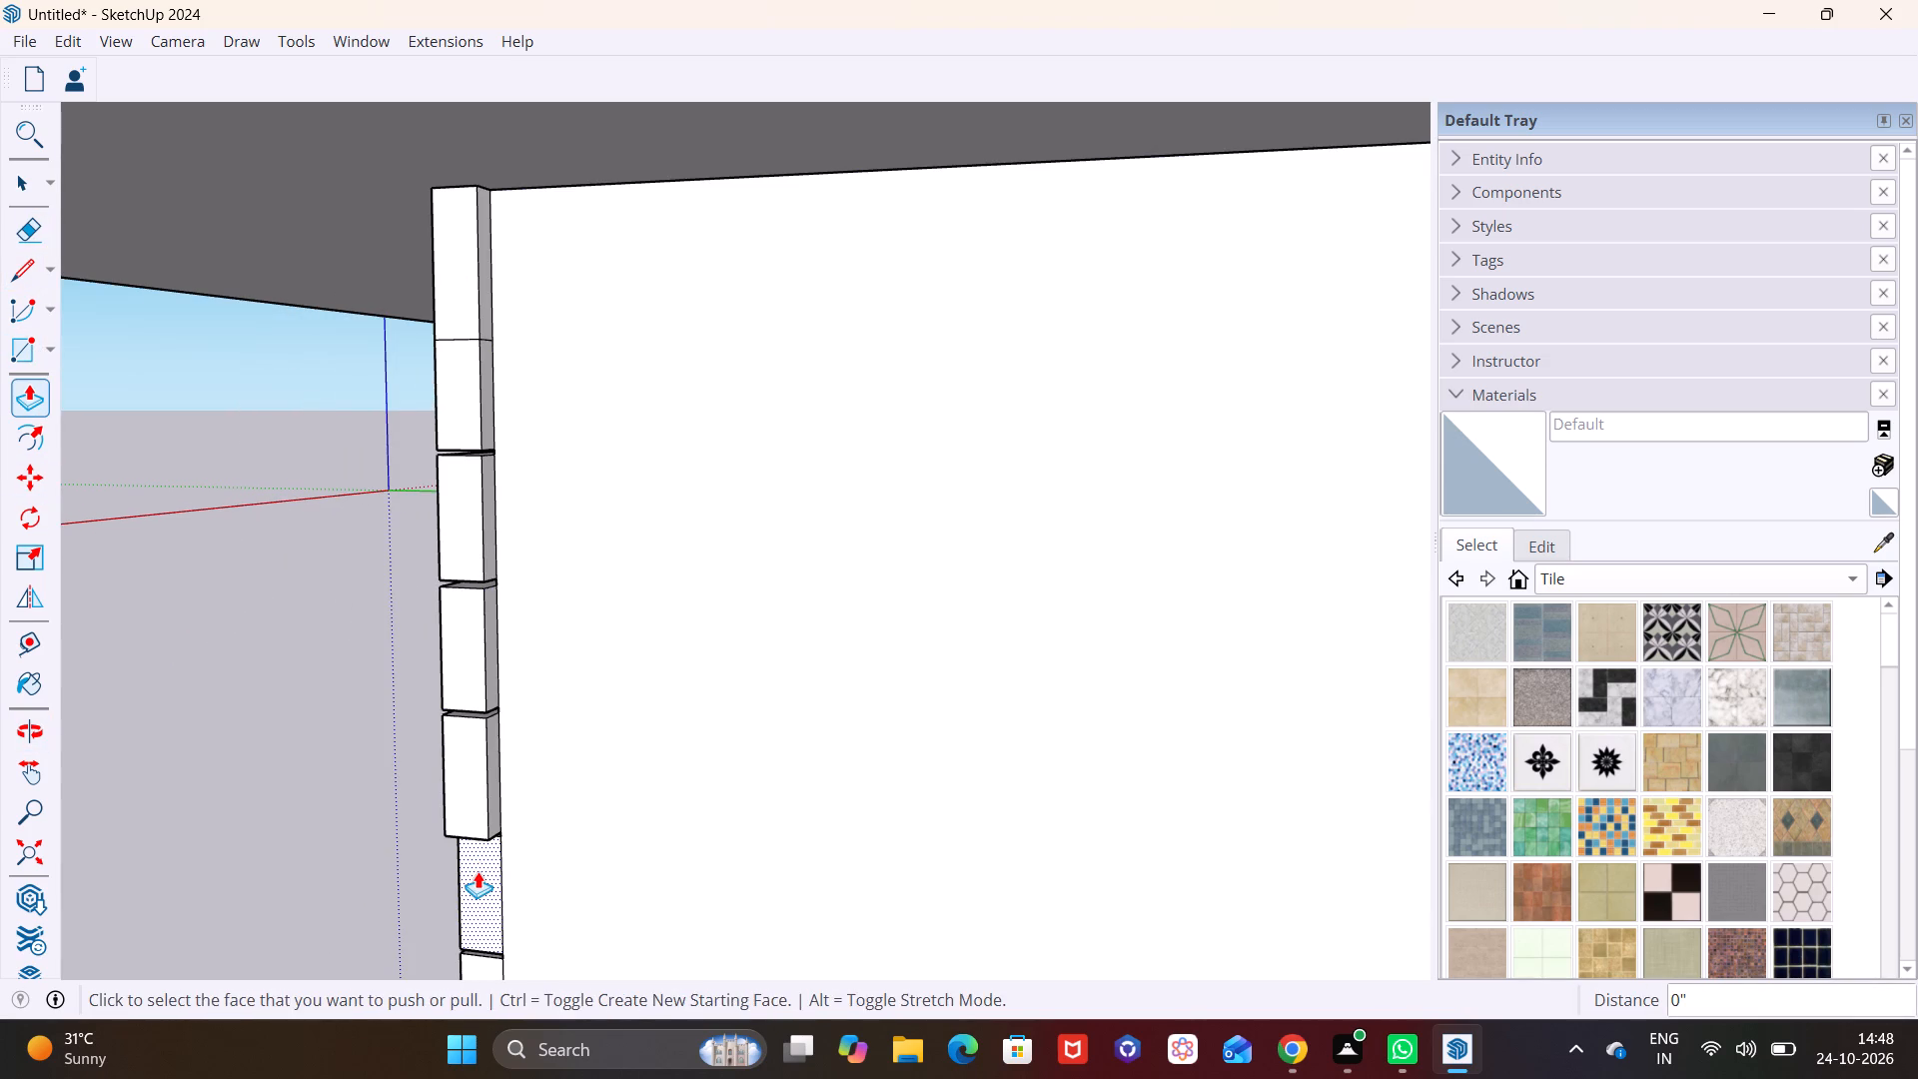
{"action": "double_click", "coordinate": [478, 871]}
Repeat the same outward pull on the end faces of the next seven blocks down the corner stack.
{"action": "scroll", "coordinate": [533, 854], "scroll_direction": "down", "scroll_amount": 4}
{"action": "middle_click_drag", "start_coordinate": [589, 843], "coordinate": [567, 467], "text": "shift"}
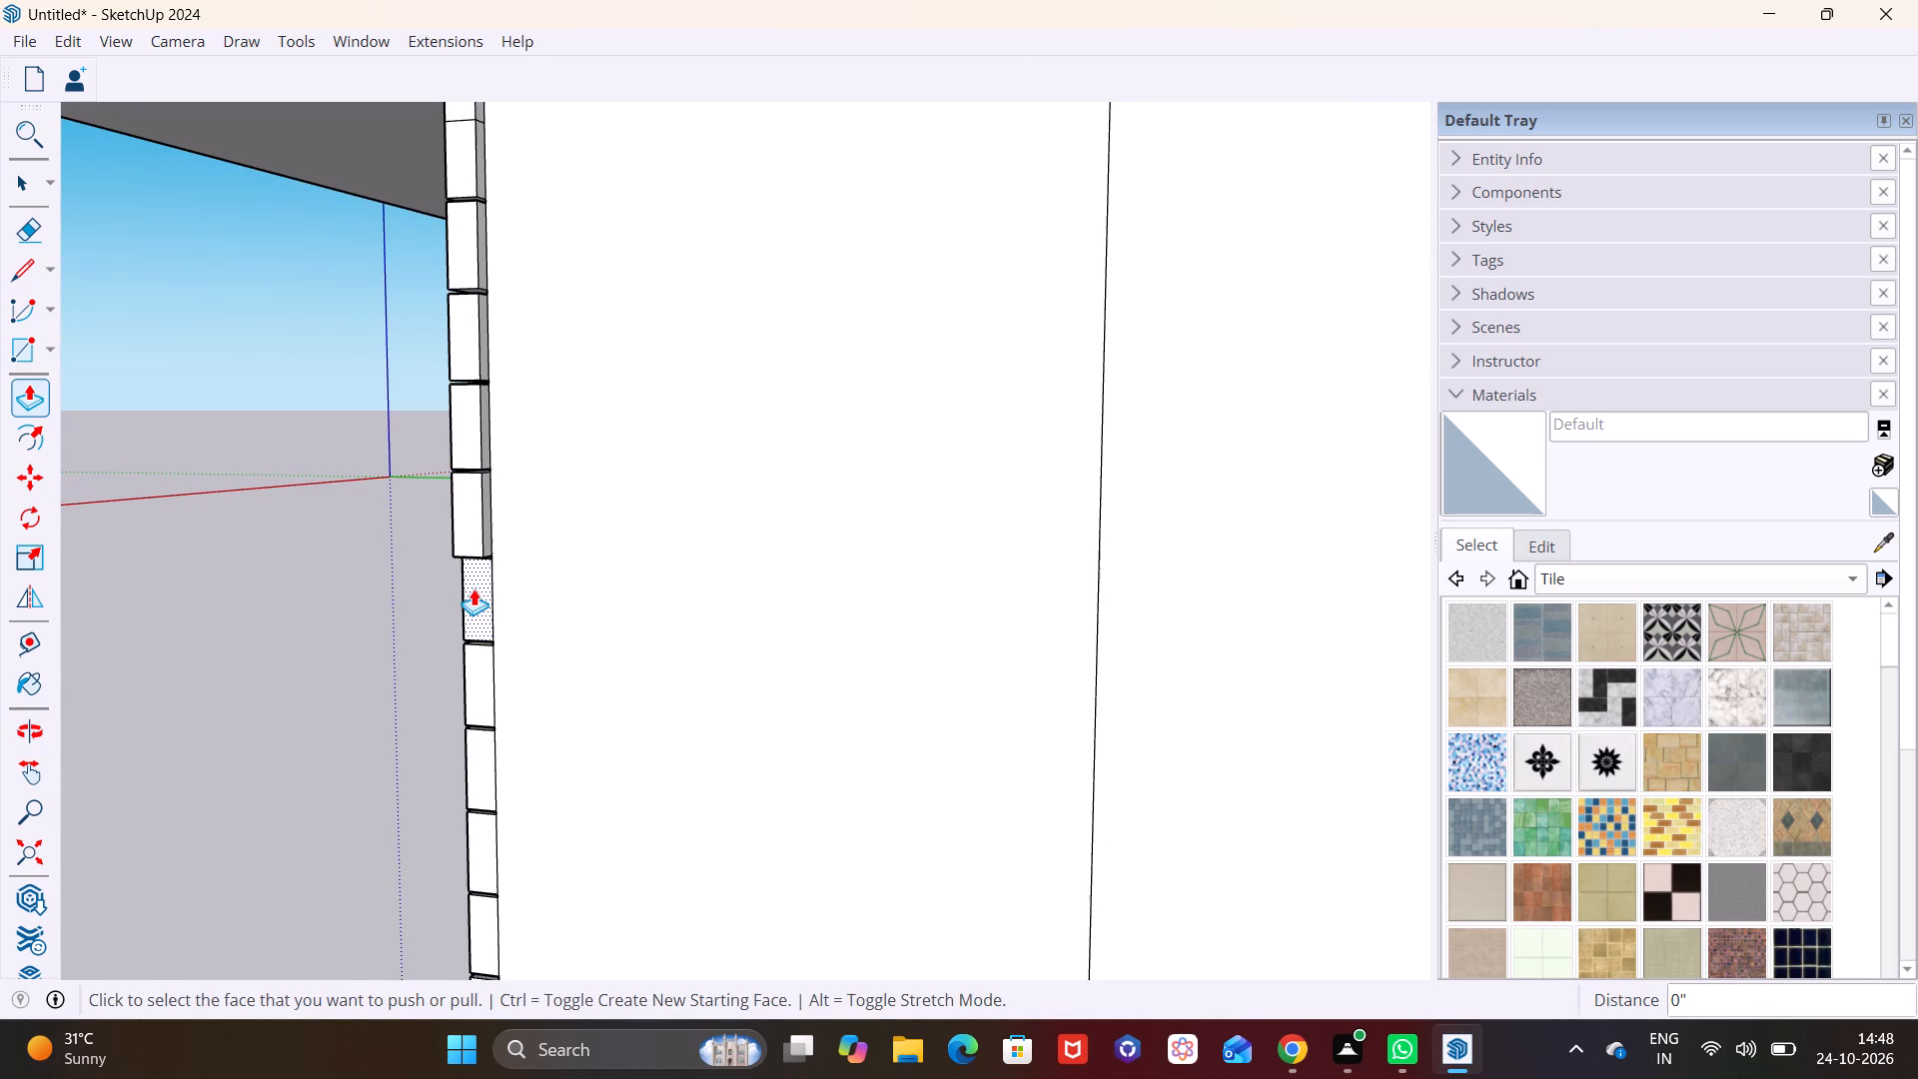
{"action": "double_click", "coordinate": [474, 588]}
{"action": "double_click", "coordinate": [468, 666]}
{"action": "double_click", "coordinate": [472, 766]}
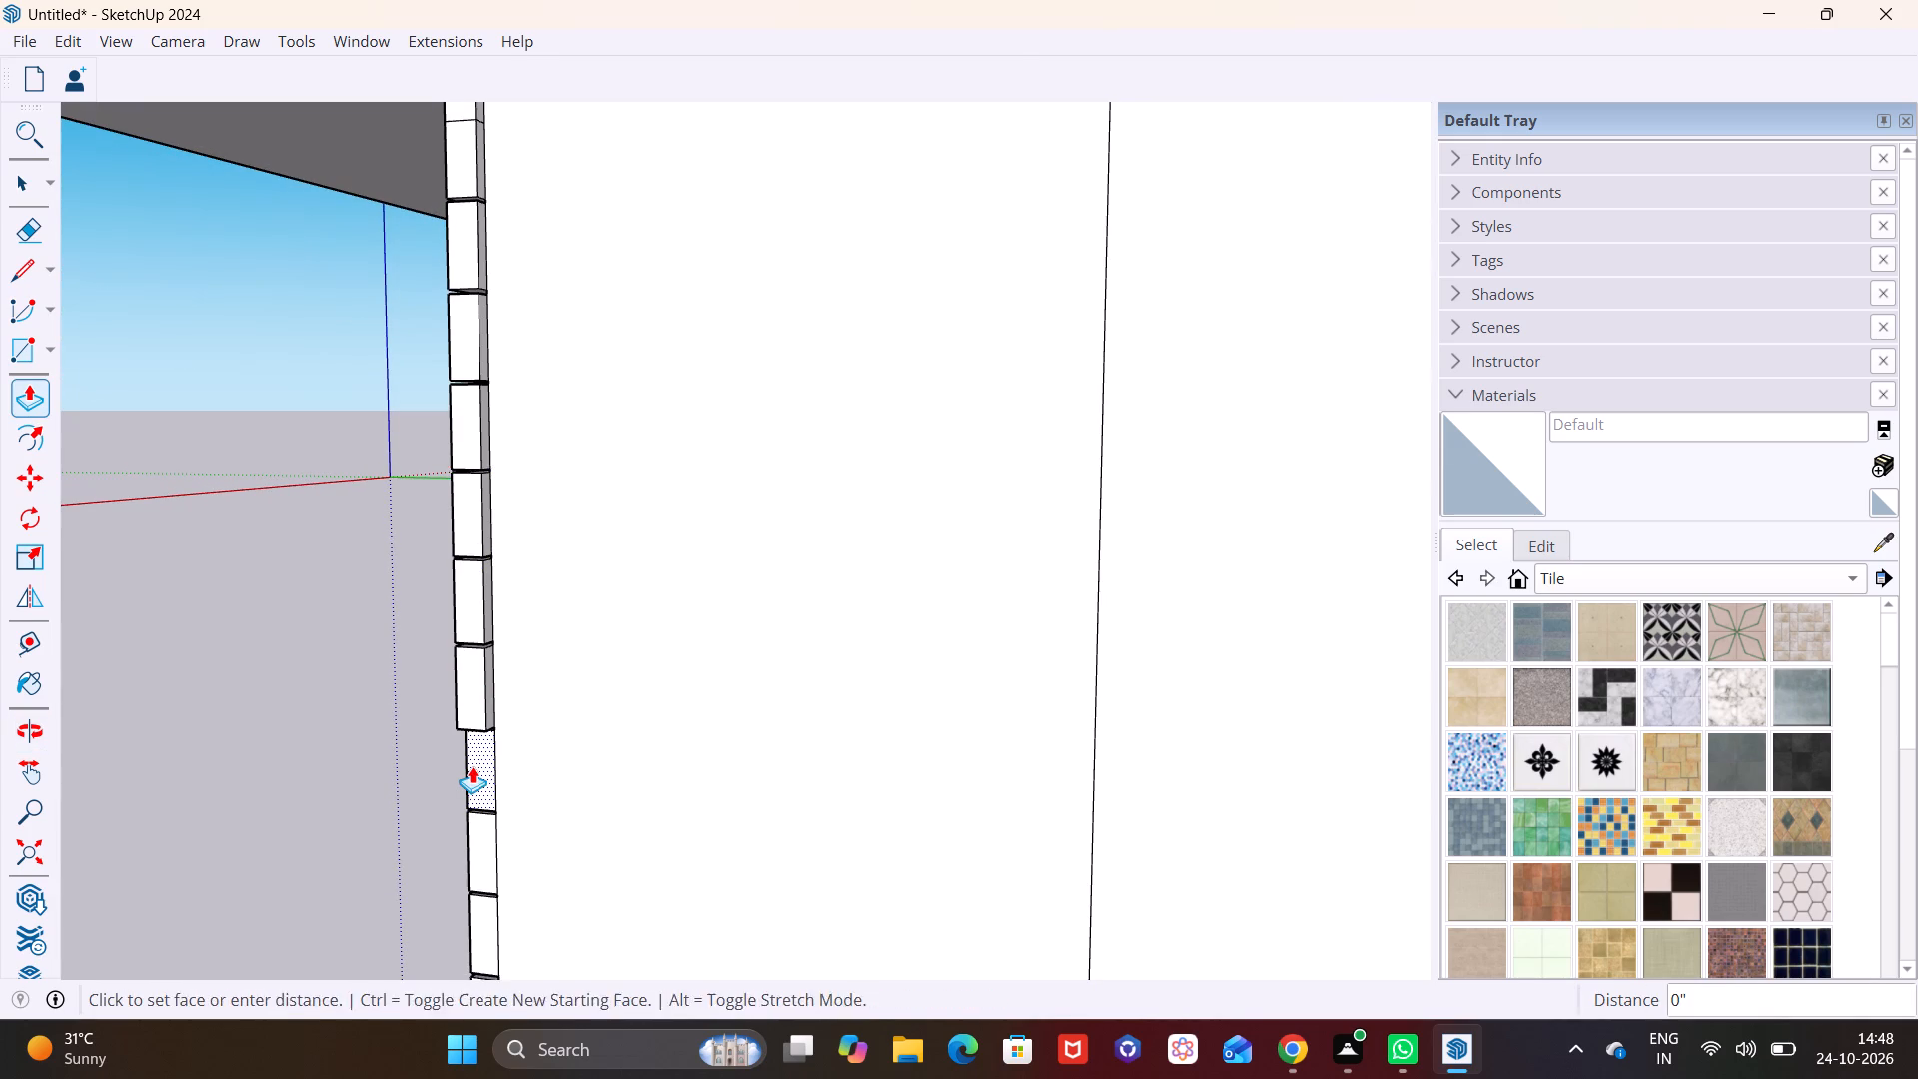
{"action": "double_click", "coordinate": [484, 843]}
{"action": "middle_click_drag", "start_coordinate": [565, 881], "coordinate": [604, 529], "text": "shift"}
{"action": "double_click", "coordinate": [528, 592]}
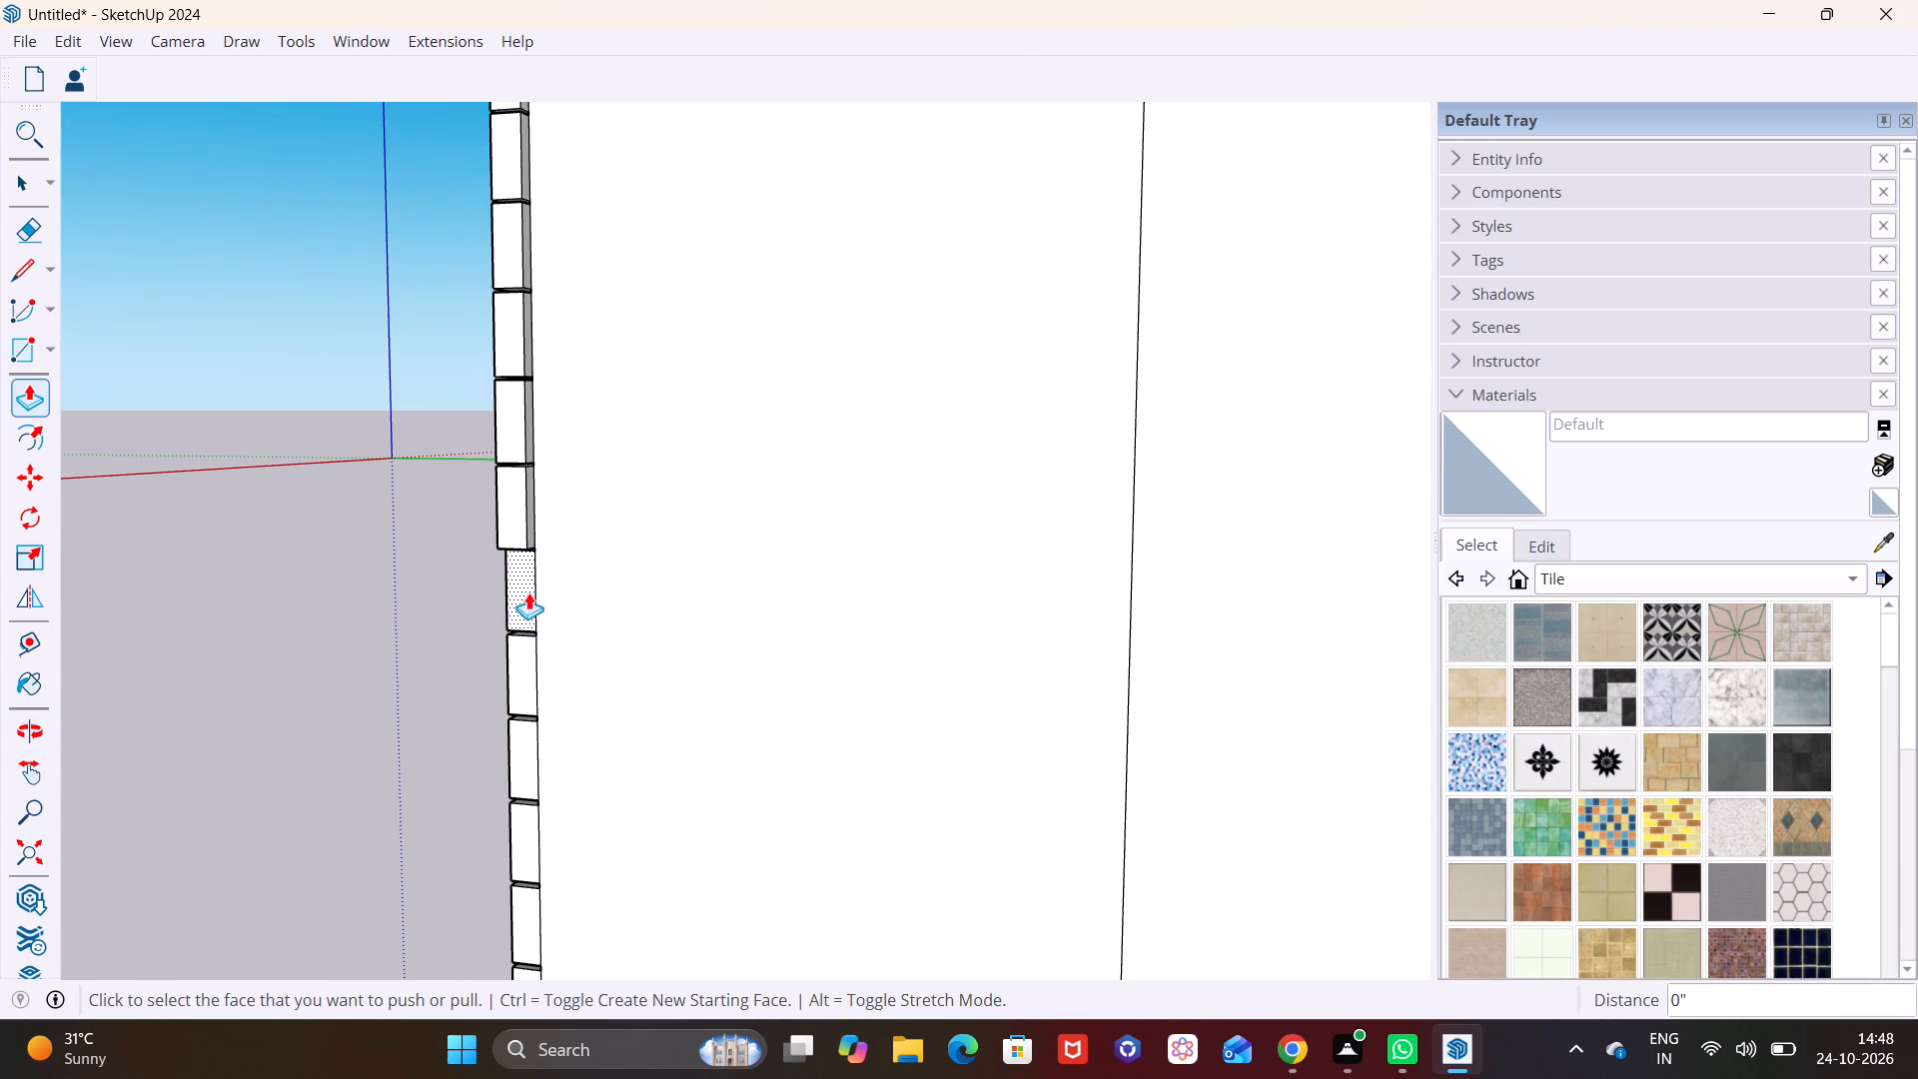
{"action": "double_click", "coordinate": [514, 663]}
{"action": "double_click", "coordinate": [529, 741]}
Repeat the same outward pull on the last six block ends, down to the lowest block at the wall base.
{"action": "middle_click_drag", "start_coordinate": [554, 769], "coordinate": [583, 482], "text": "shift"}
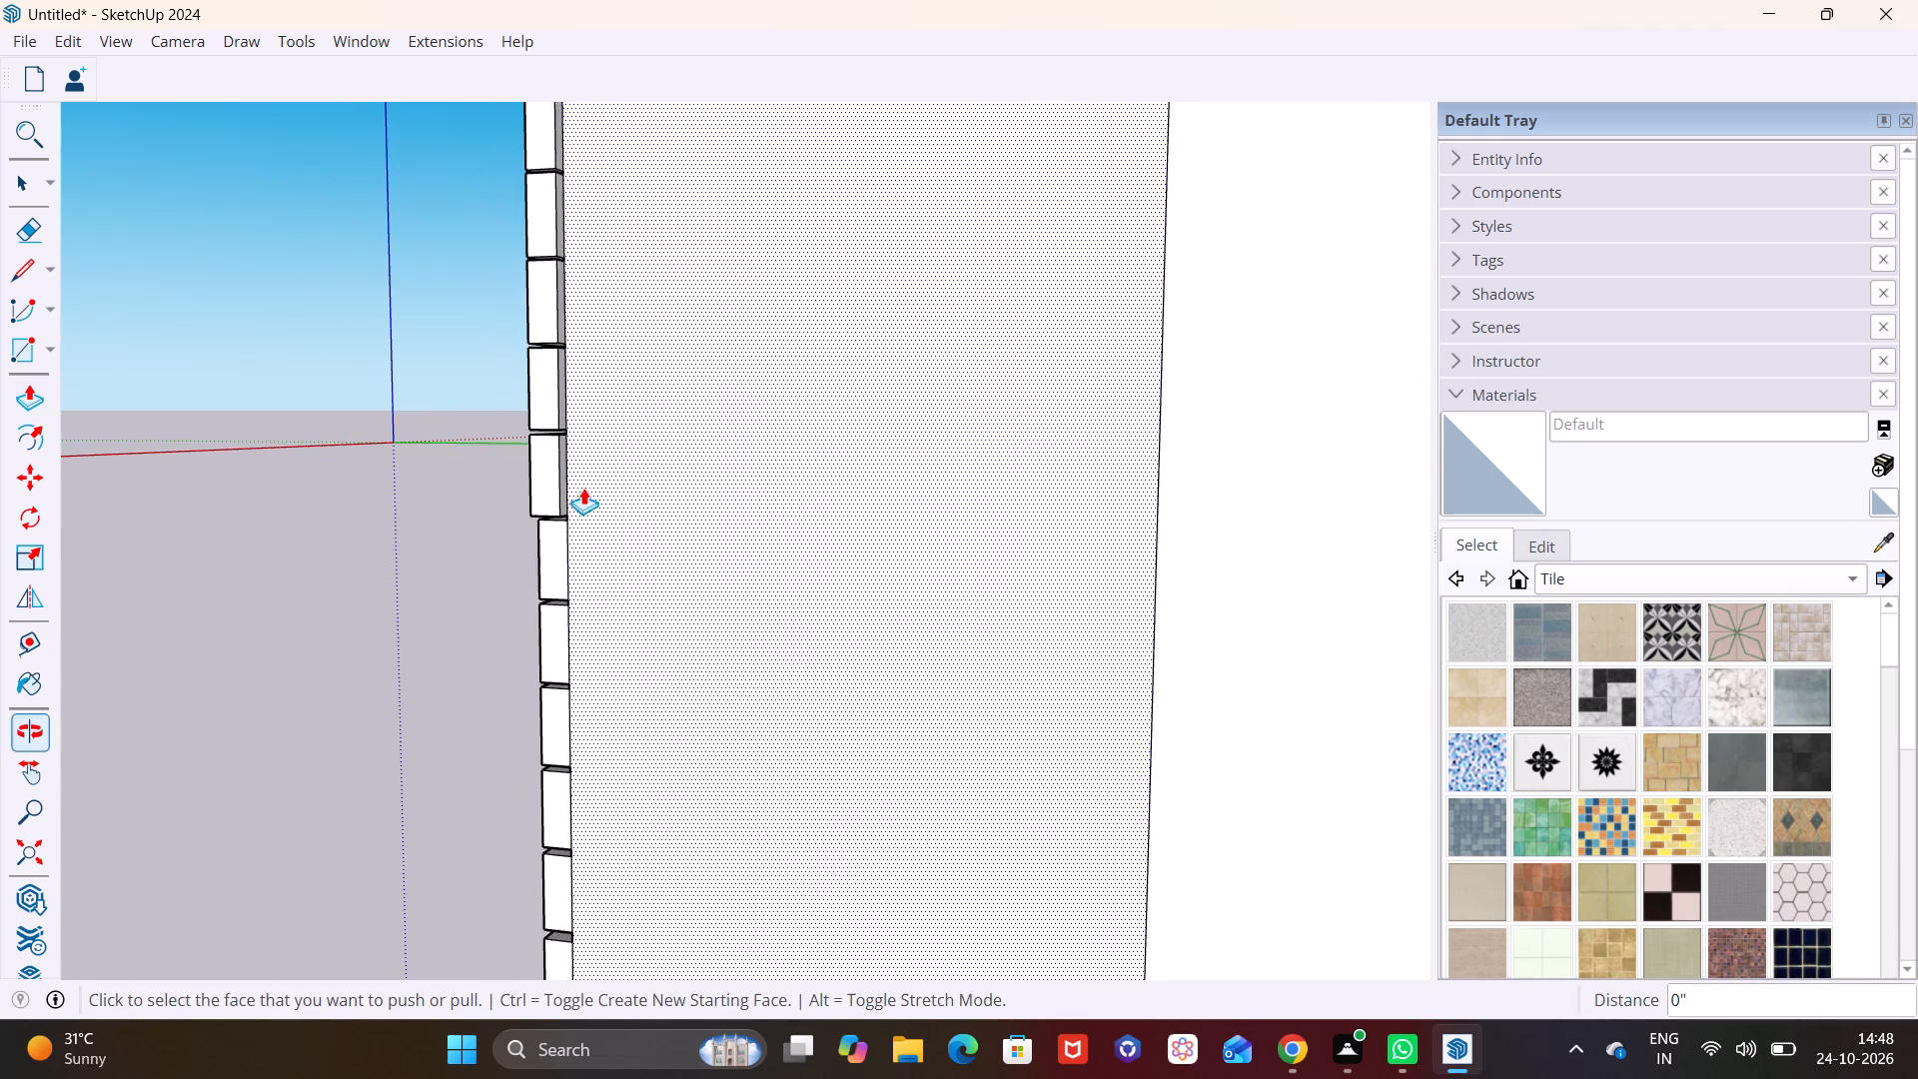
{"action": "double_click", "coordinate": [550, 542]}
{"action": "double_click", "coordinate": [552, 648]}
{"action": "double_click", "coordinate": [543, 717]}
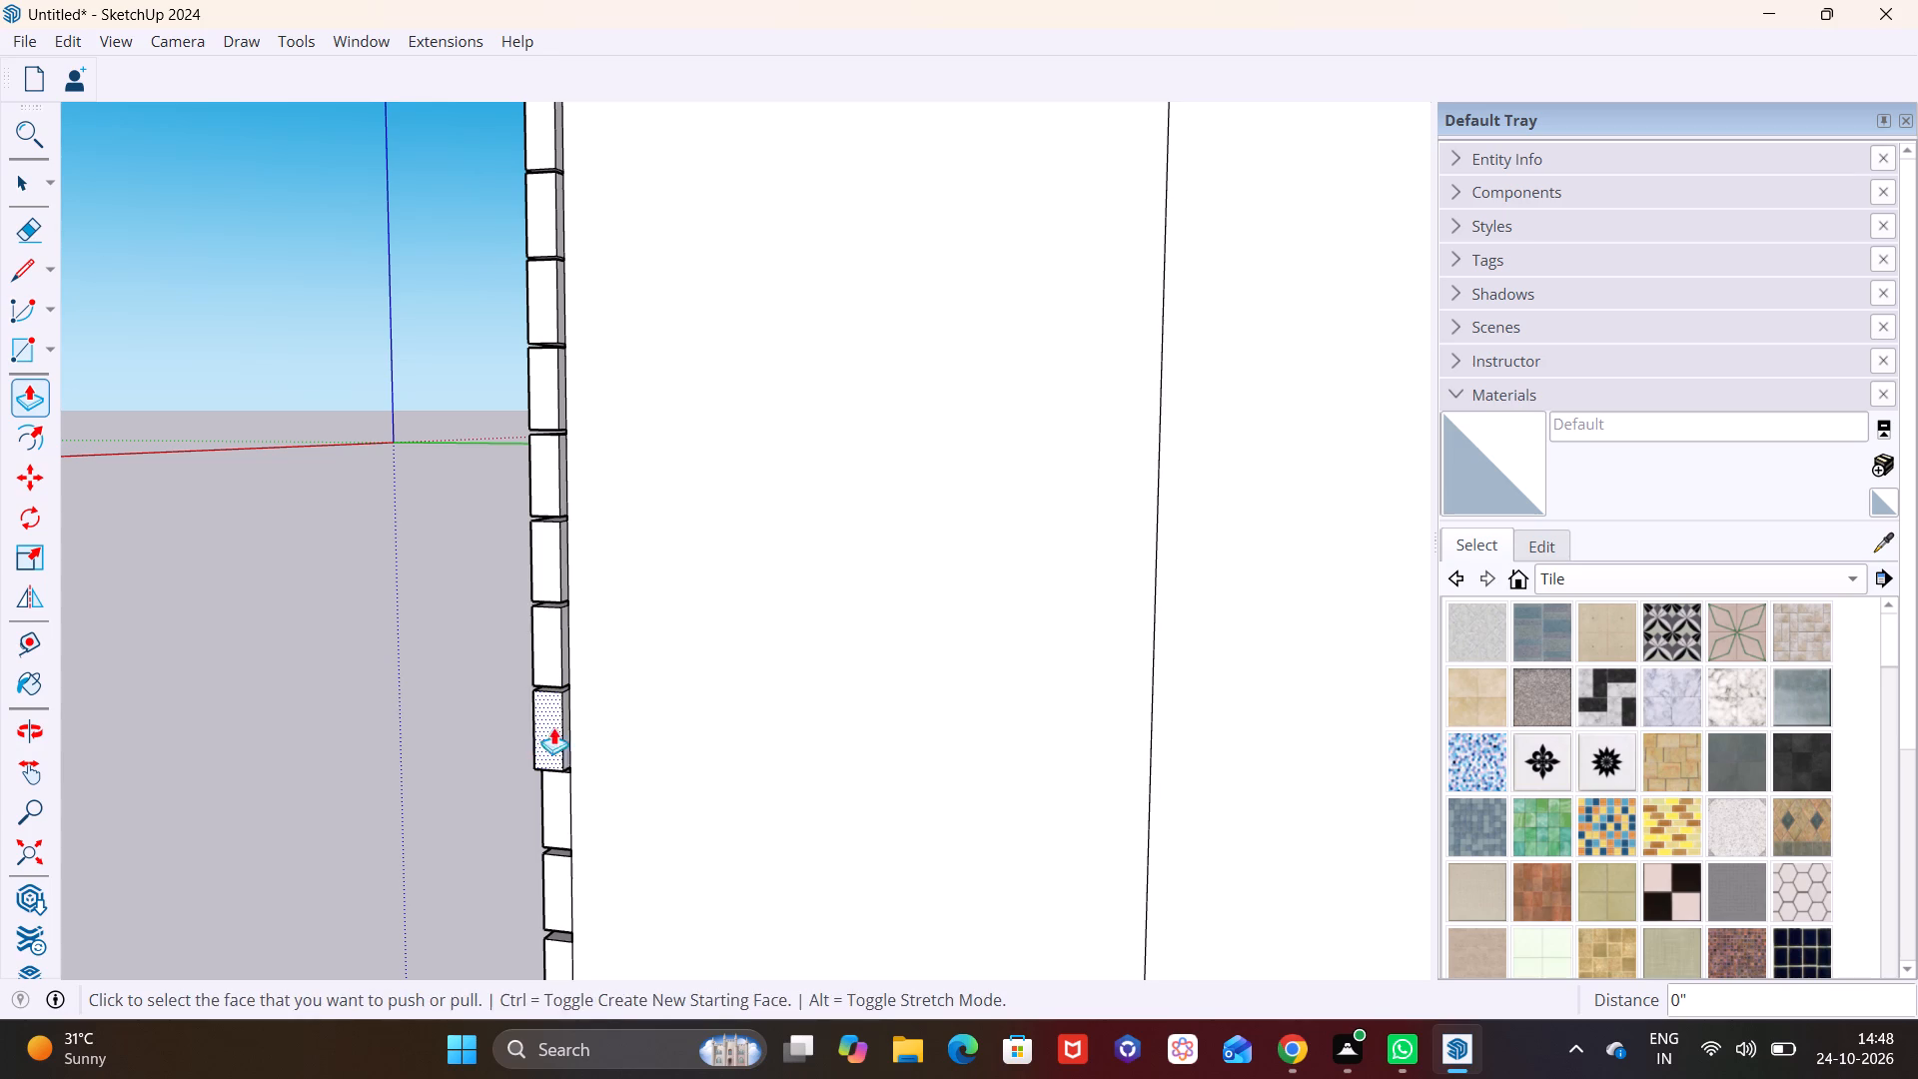
{"action": "middle_click_drag", "start_coordinate": [622, 750], "coordinate": [603, 429], "text": "shift"}
{"action": "double_click", "coordinate": [542, 504]}
{"action": "double_click", "coordinate": [528, 580]}
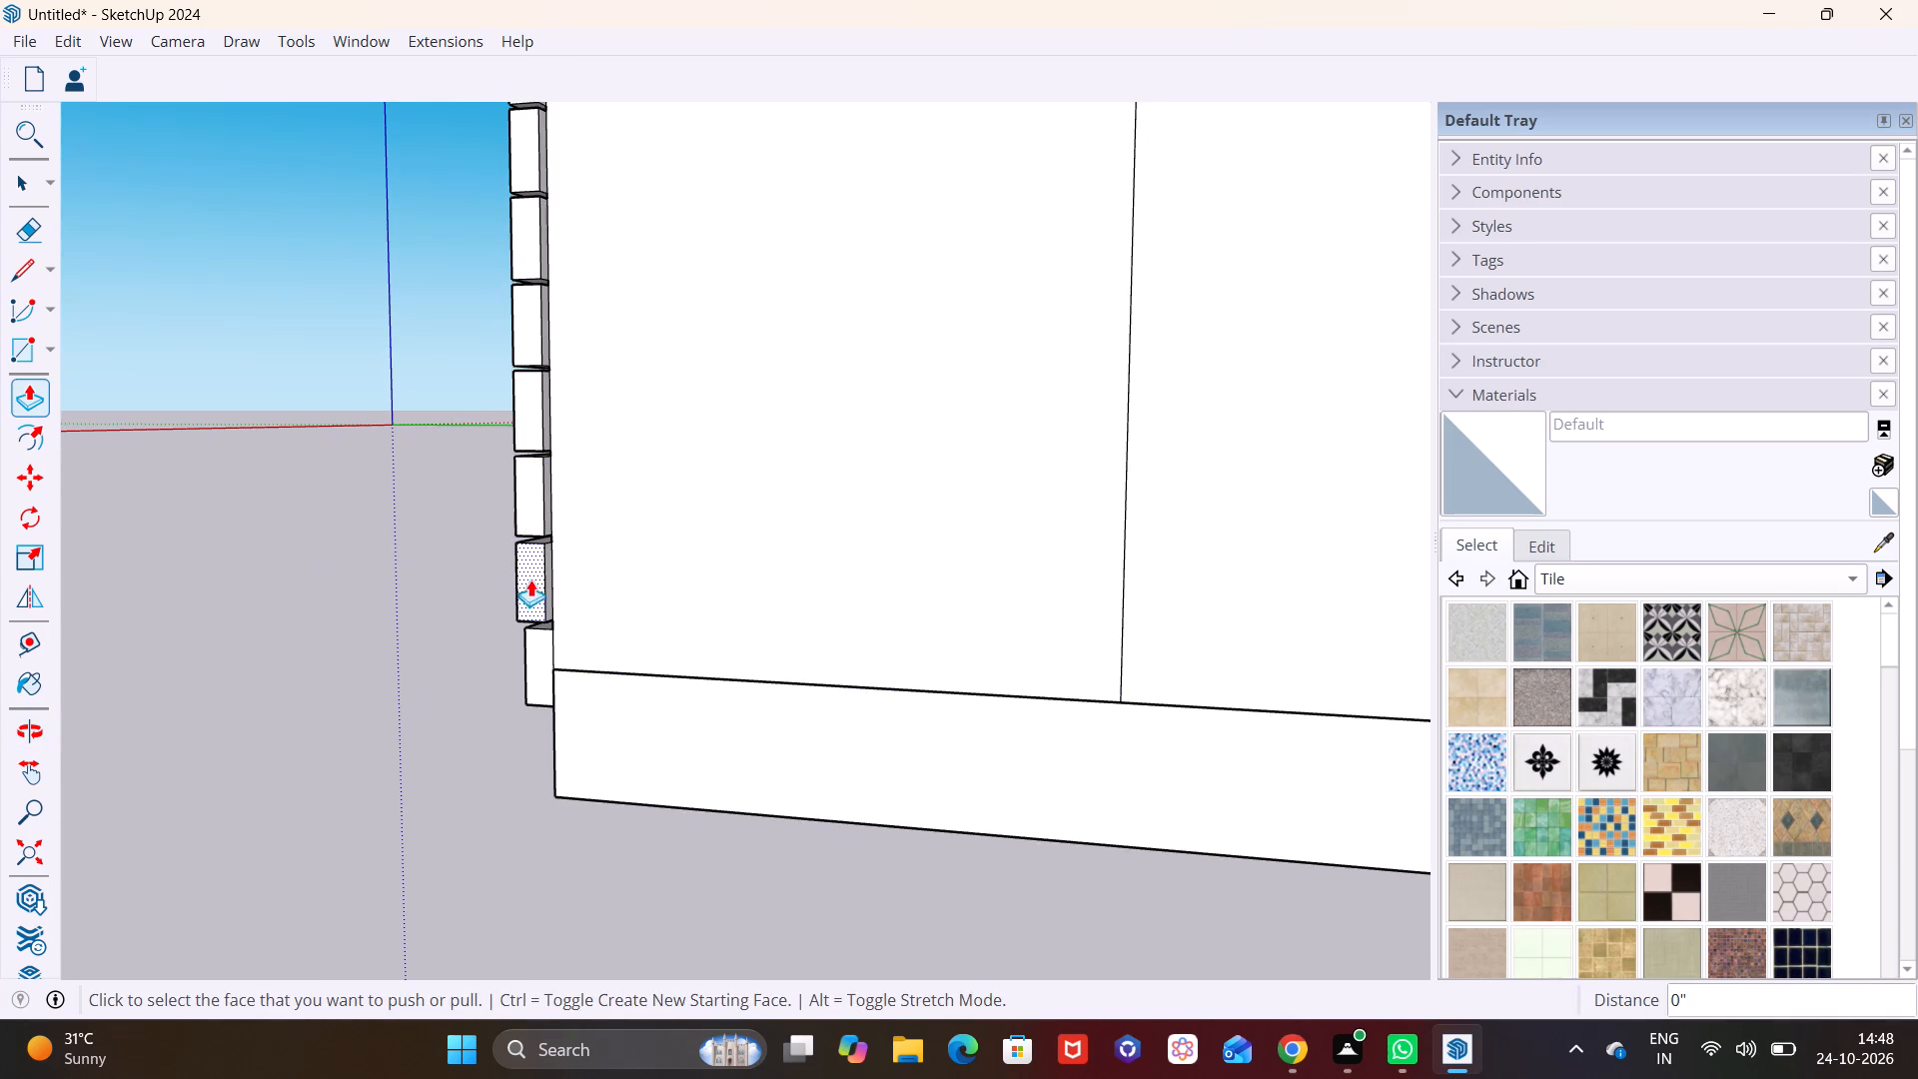
{"action": "double_click", "coordinate": [531, 651]}
Draw a rectangle about 8 7/16" by 1 9/16" over the return face of the extended band beside the side wall.
{"action": "middle_click_drag", "start_coordinate": [582, 649], "coordinate": [225, 574]}
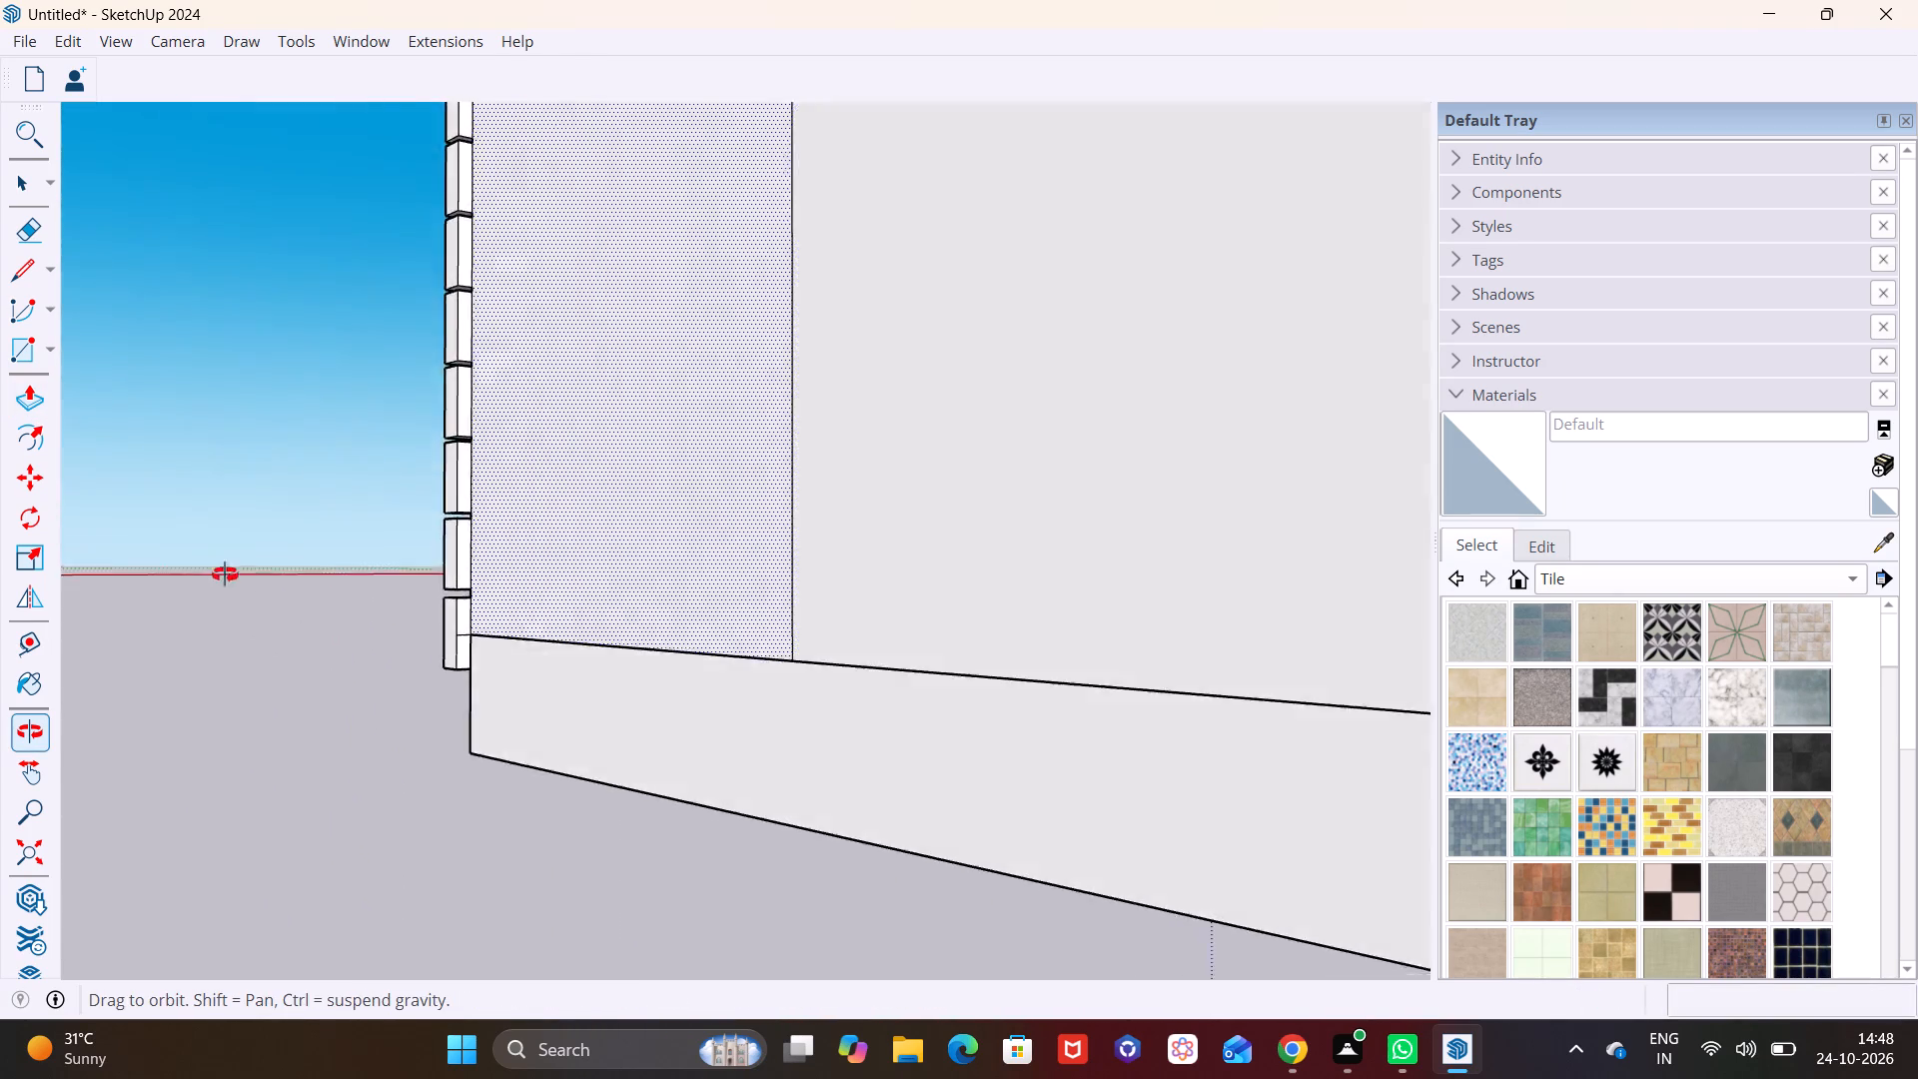
{"action": "middle_click_drag", "start_coordinate": [225, 574], "coordinate": [139, 576]}
{"action": "middle_click_drag", "start_coordinate": [400, 476], "coordinate": [612, 978], "text": "shift"}
{"action": "middle_click_drag", "start_coordinate": [643, 441], "coordinate": [396, 876], "text": "shift"}
{"action": "scroll", "coordinate": [396, 876], "scroll_direction": "down", "scroll_amount": 1, "text": "shift"}
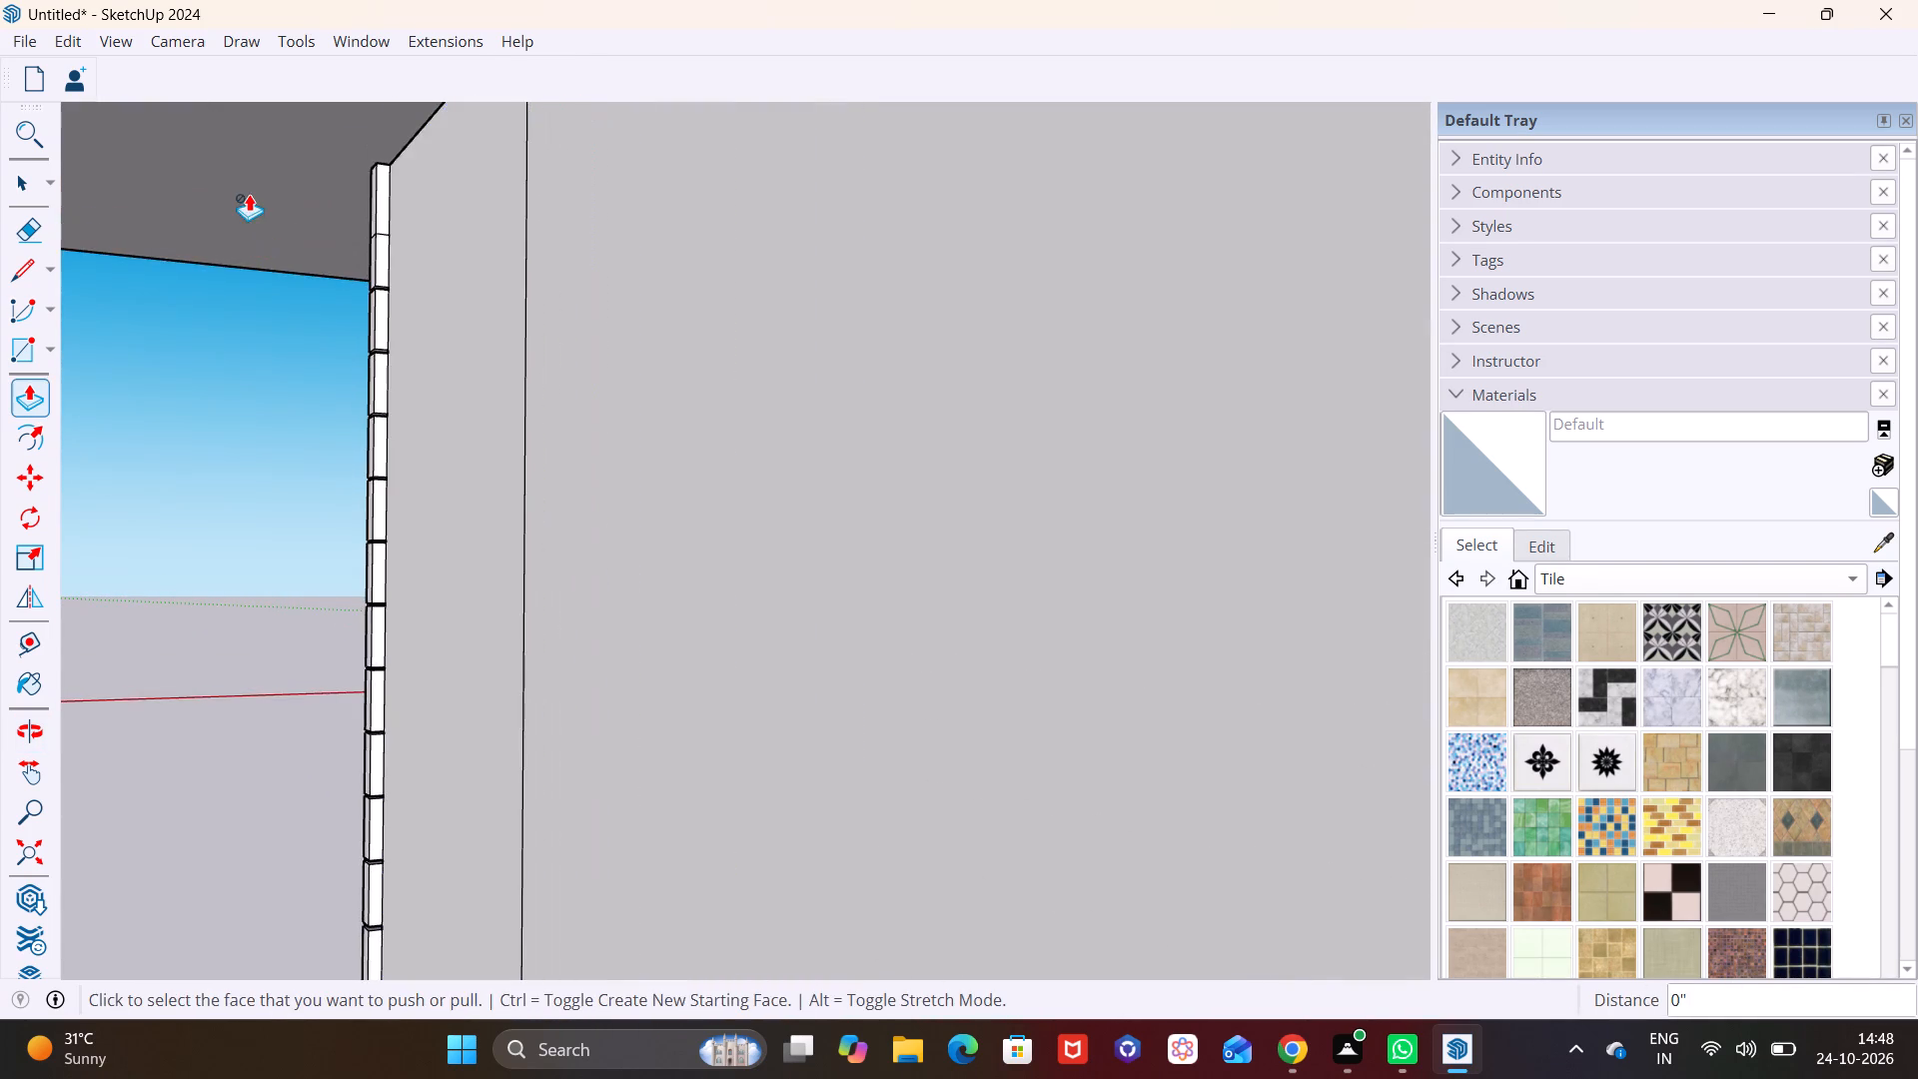
{"action": "middle_click_drag", "start_coordinate": [282, 273], "coordinate": [336, 578], "text": "shift"}
{"action": "scroll", "coordinate": [514, 588], "scroll_direction": "up", "scroll_amount": 12}
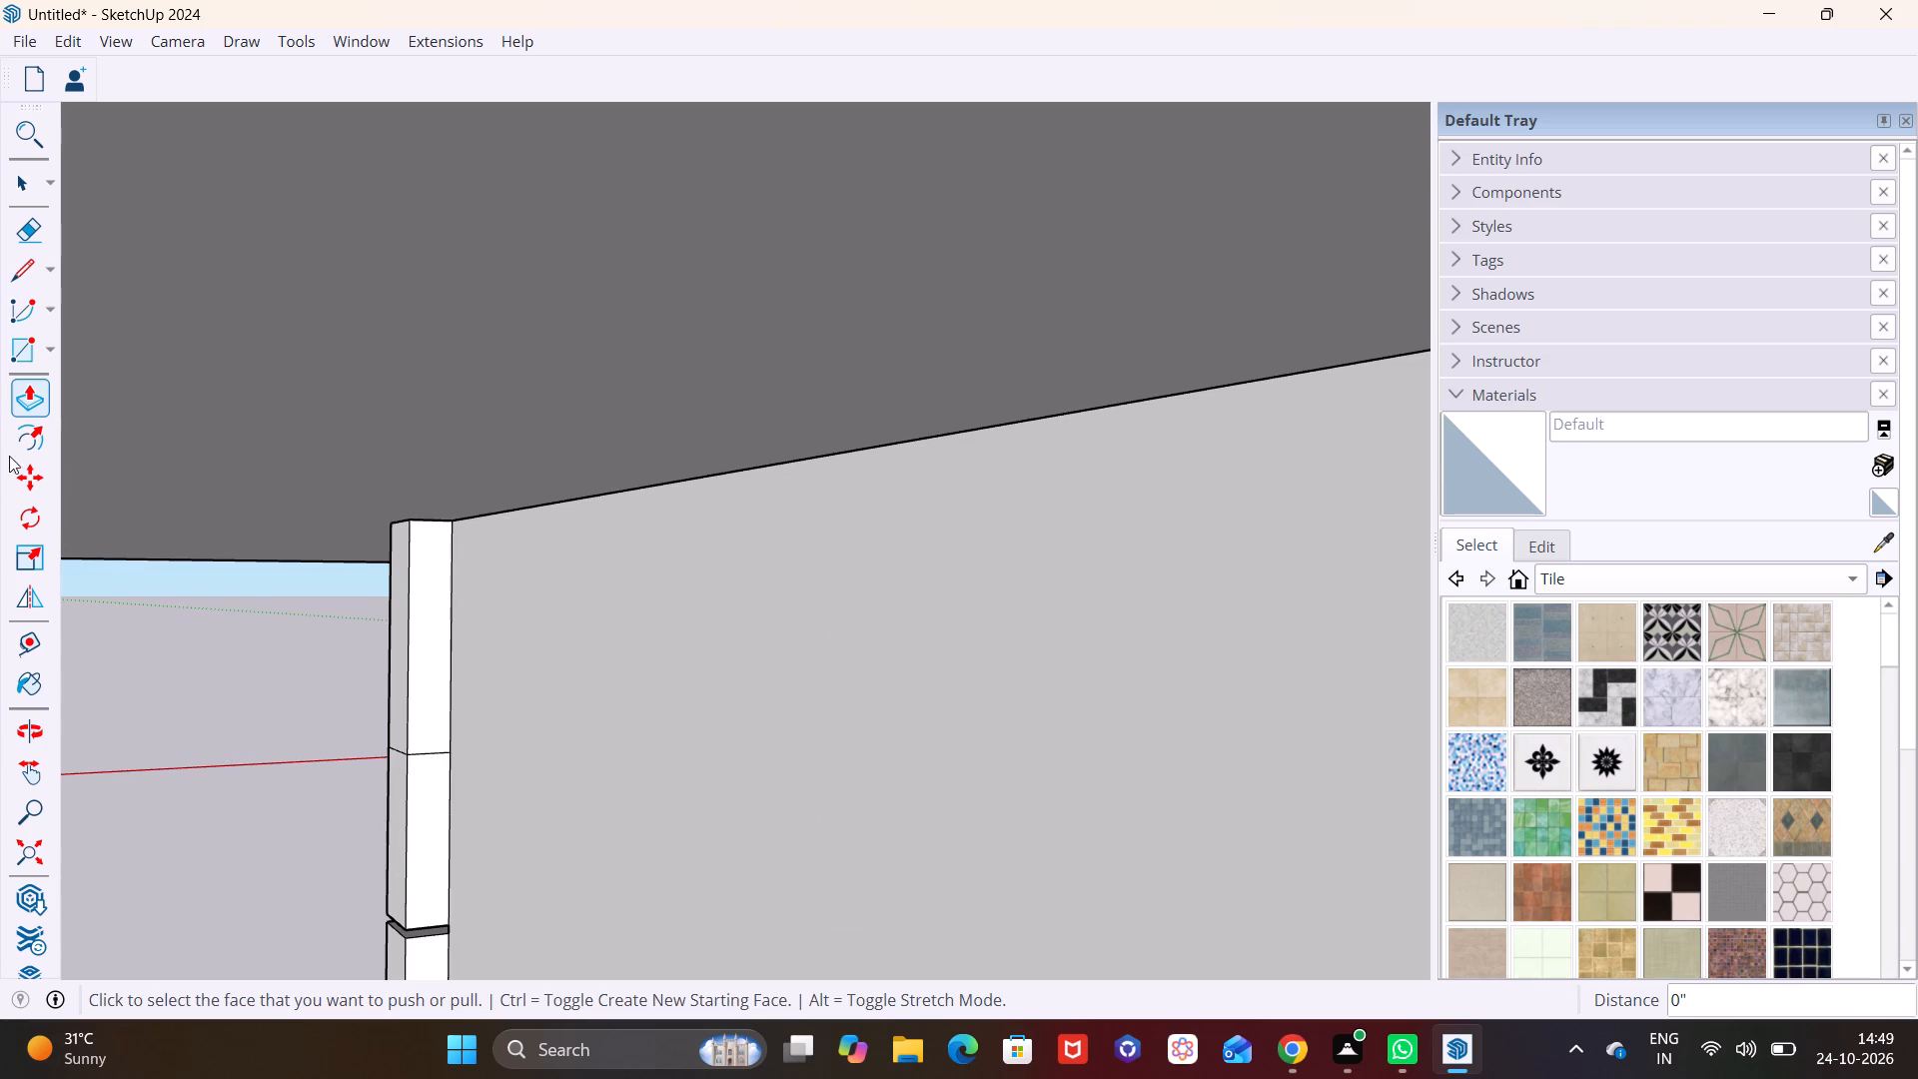
{"action": "left_click", "coordinate": [49, 353]}
{"action": "left_click", "coordinate": [63, 393]}
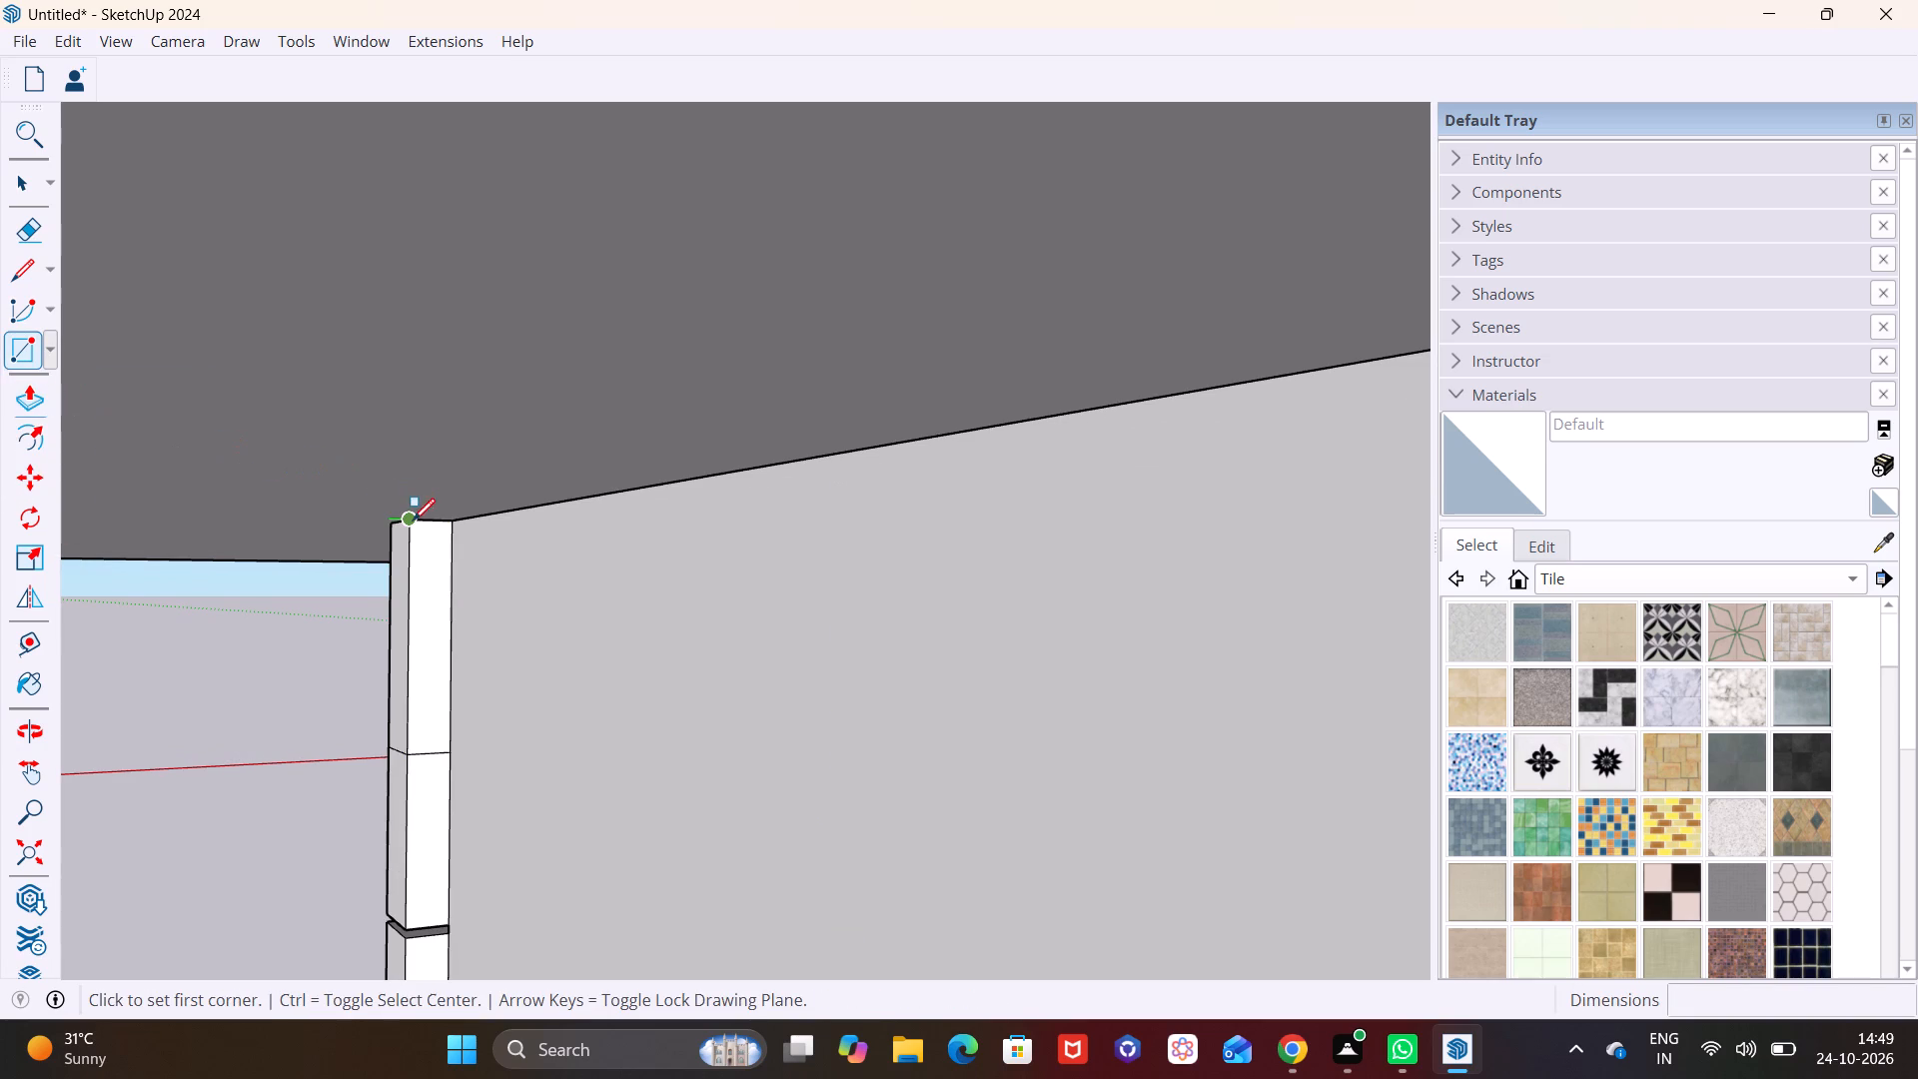
{"action": "left_click", "coordinate": [413, 521]}
{"action": "left_click", "coordinate": [455, 748]}
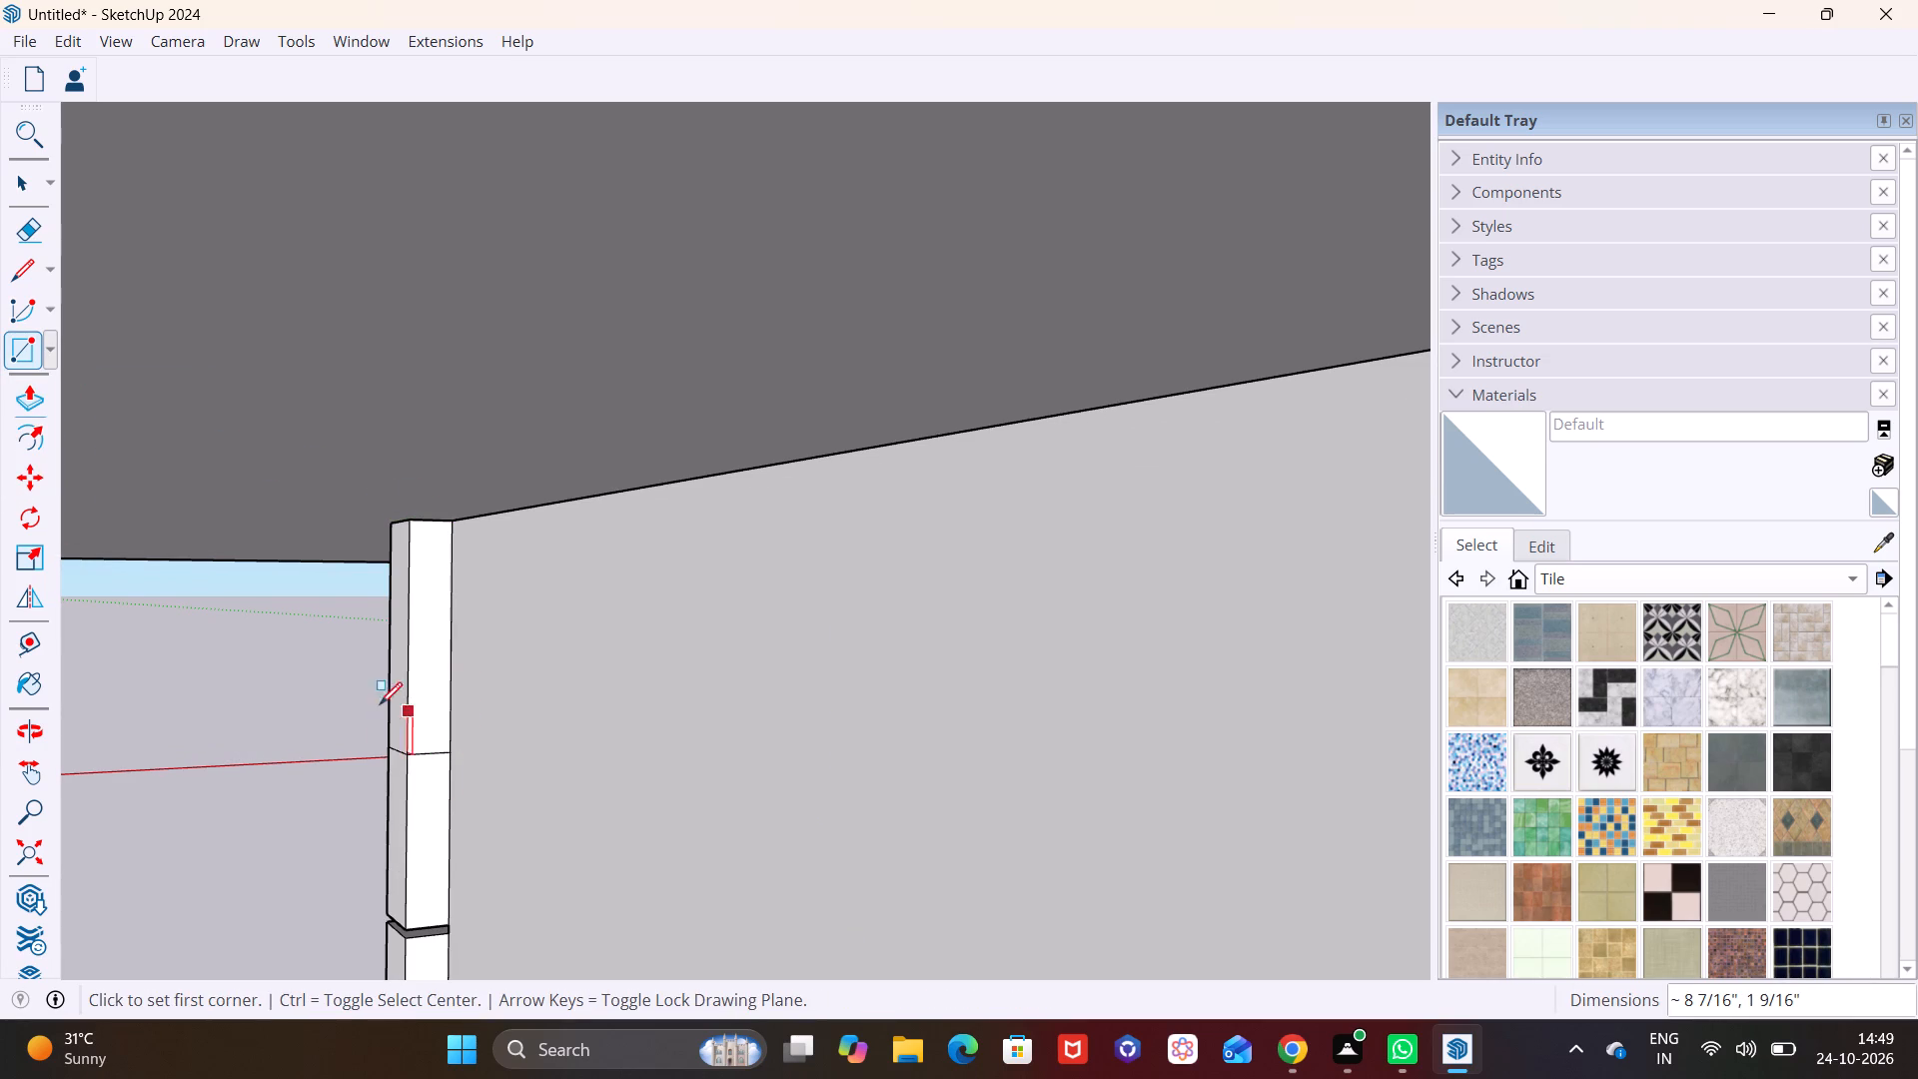
Draw a rectangle over the end face of the block directly below the top band at the side wall.
{"action": "middle_click_drag", "start_coordinate": [485, 746], "coordinate": [513, 451]}
{"action": "left_click", "coordinate": [429, 503]}
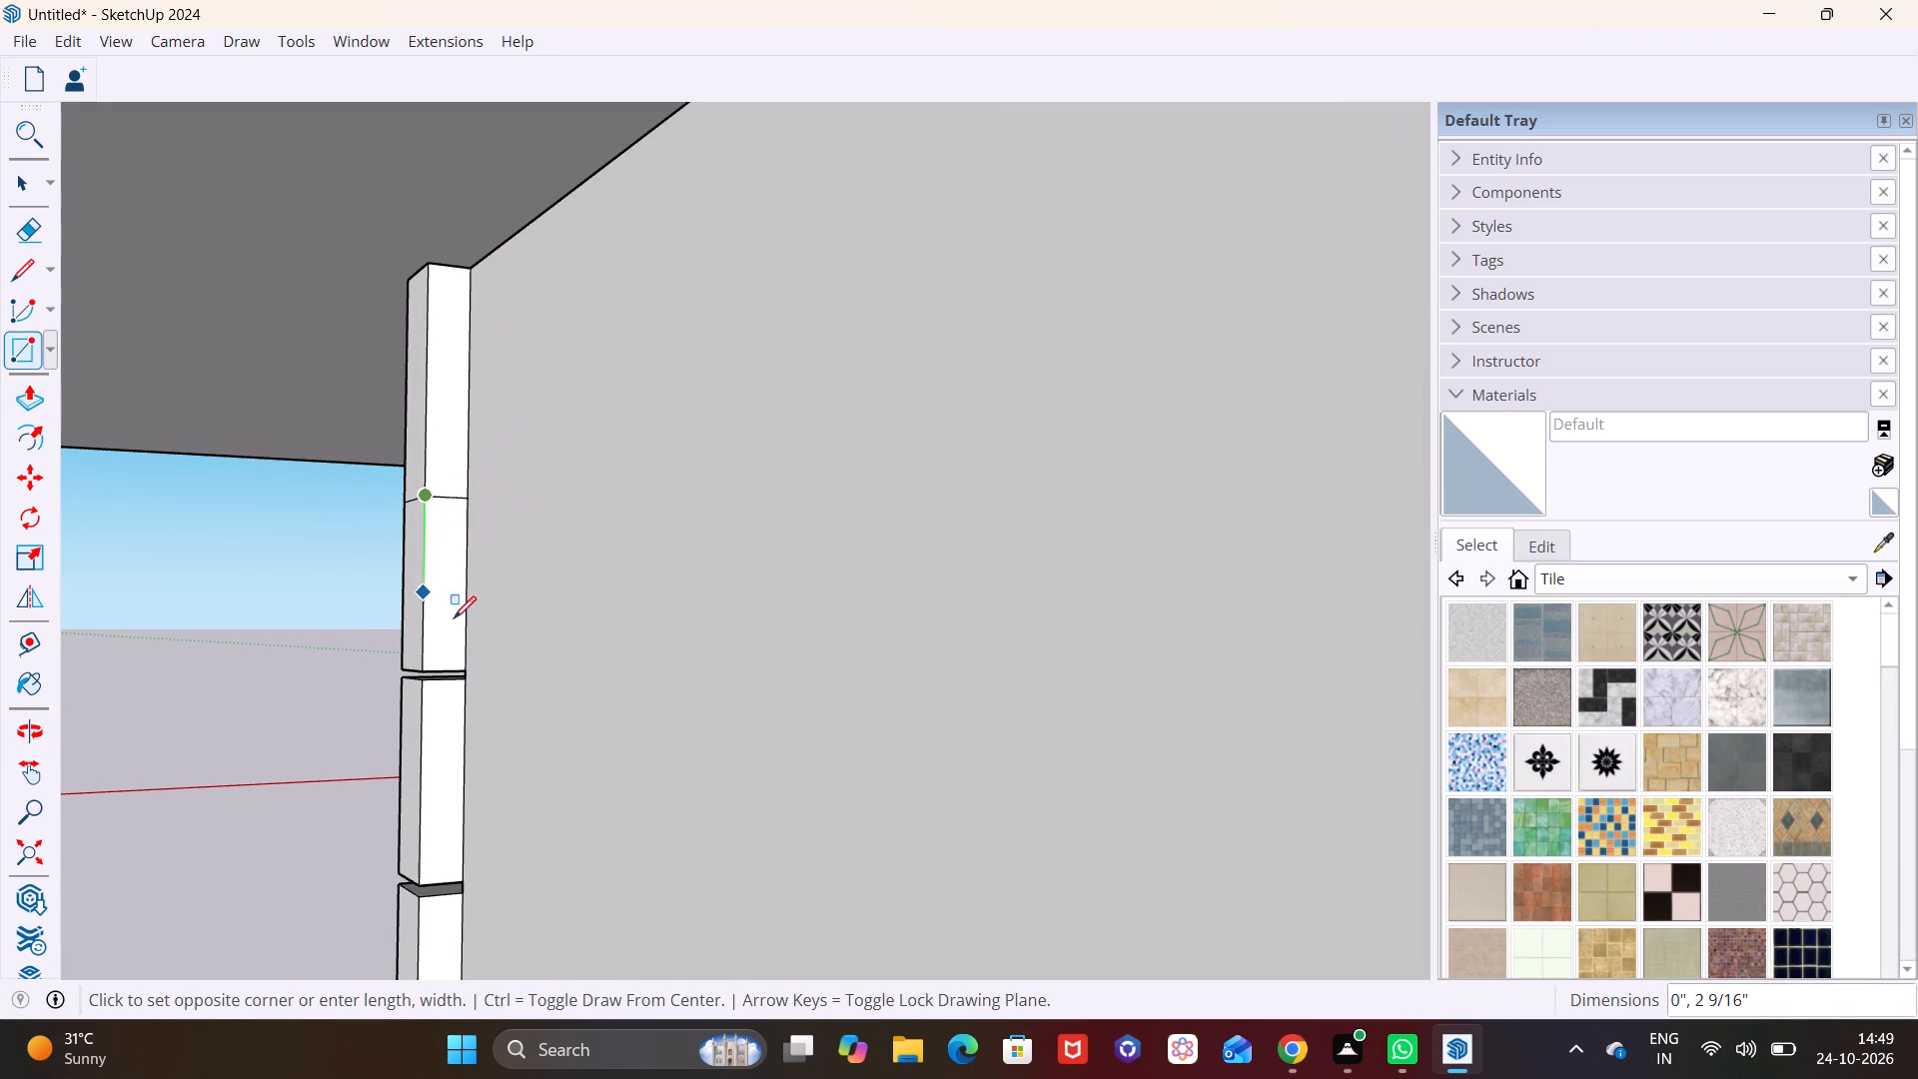
{"action": "left_click", "coordinate": [464, 674]}
Push/Pull the top band's return face about 4' 2 3/16" along the side wall, up to the wall's vertical line.
{"action": "key", "text": "space"}
{"action": "left_click", "coordinate": [456, 424]}
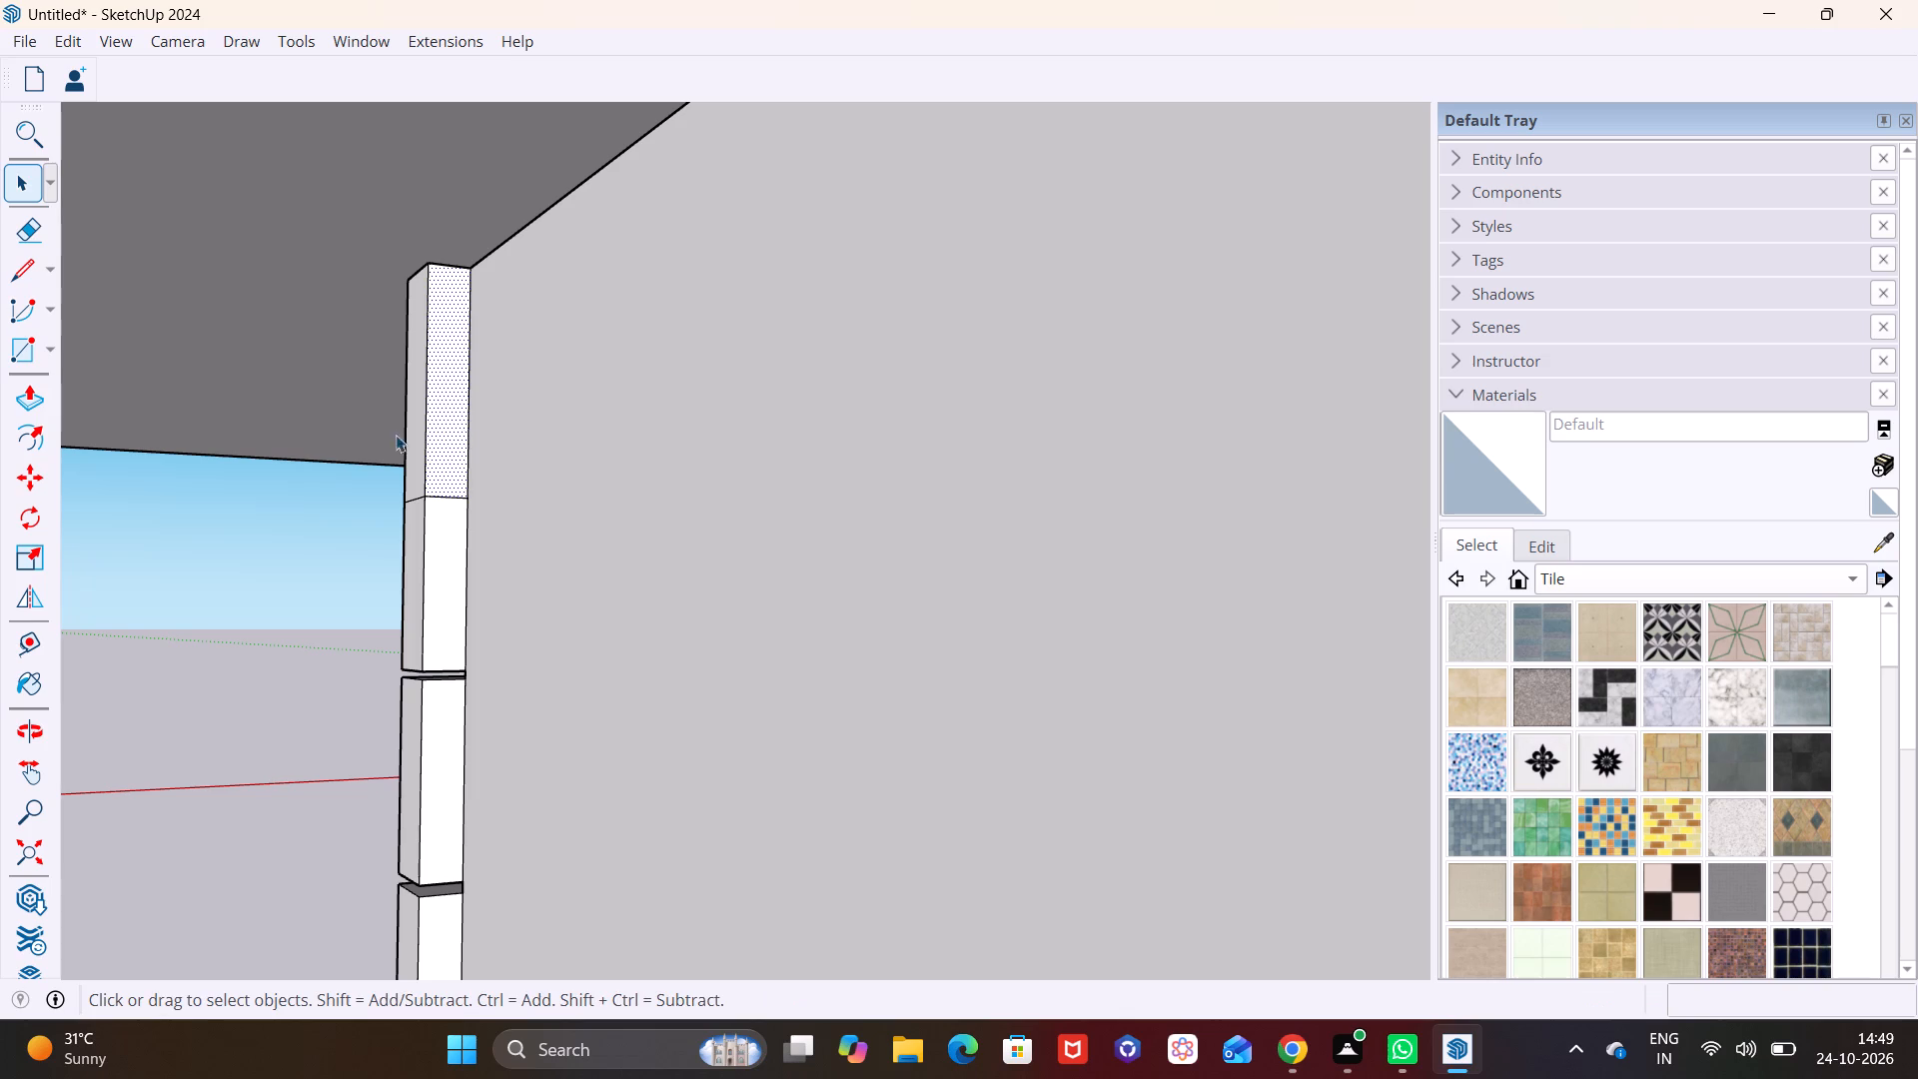
{"action": "left_click", "coordinate": [23, 387]}
{"action": "left_click", "coordinate": [438, 367]}
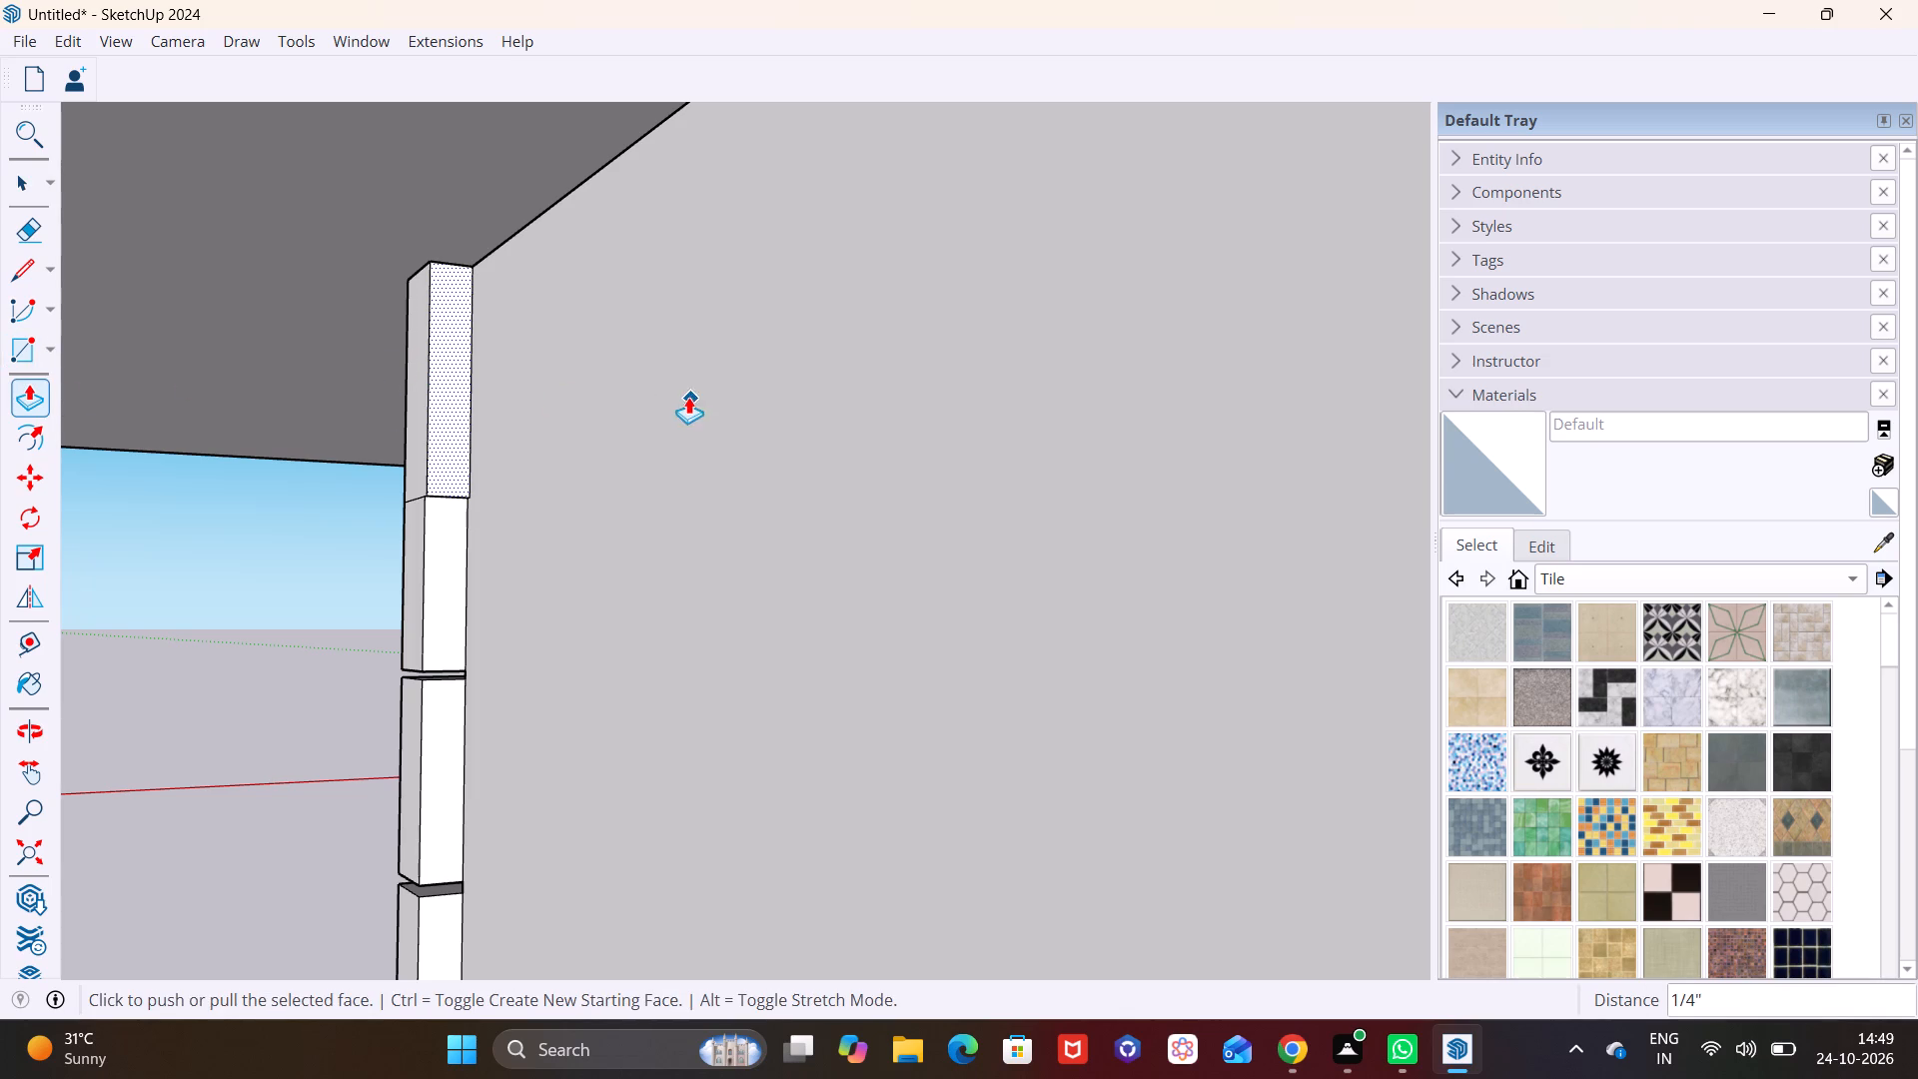
{"action": "left_click", "coordinate": [465, 374]}
{"action": "scroll", "coordinate": [738, 423], "scroll_direction": "down", "scroll_amount": 11}
{"action": "middle_click_drag", "start_coordinate": [1020, 348], "coordinate": [719, 551], "text": "shift"}
{"action": "left_click", "coordinate": [798, 466]}
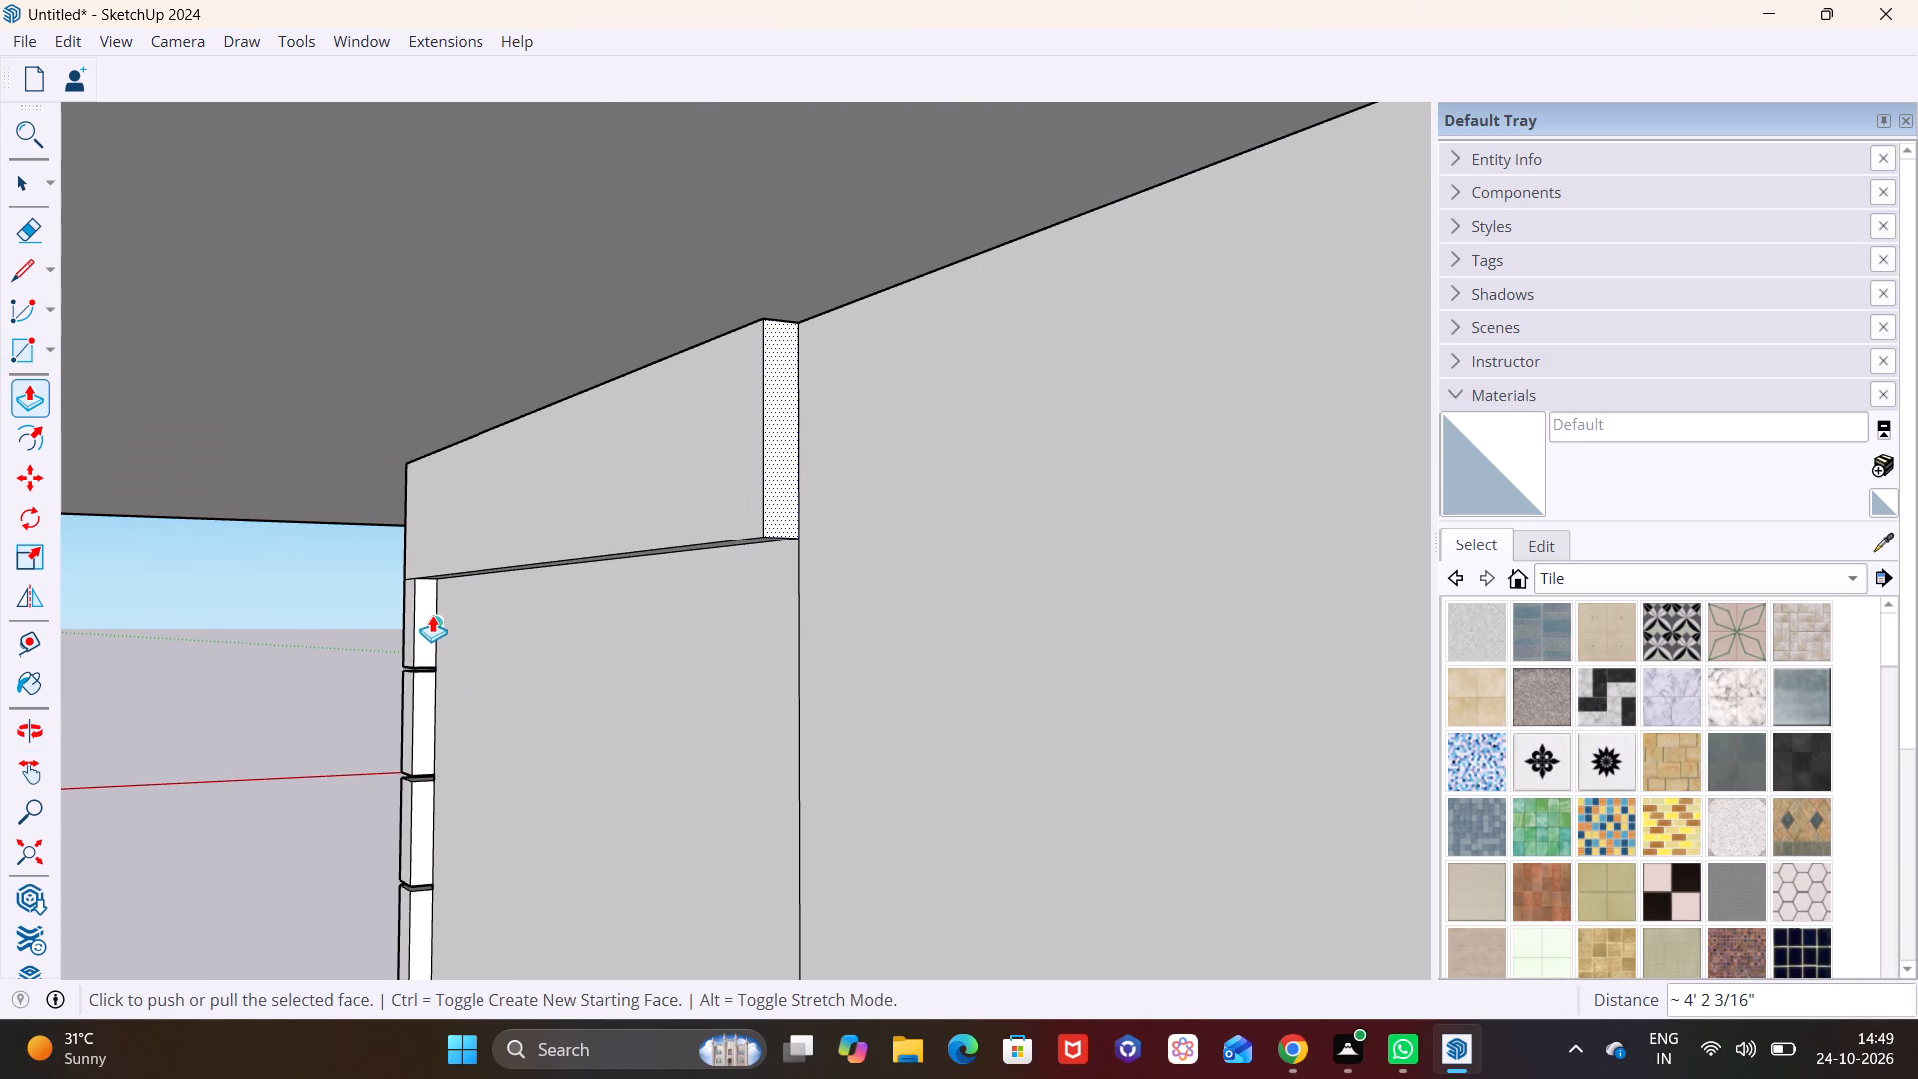
Repeat the 4' 2 3/16" pull along the side wall on the end faces of the next six blocks below the band.
{"action": "key", "text": "space"}
{"action": "left_click", "coordinate": [428, 632]}
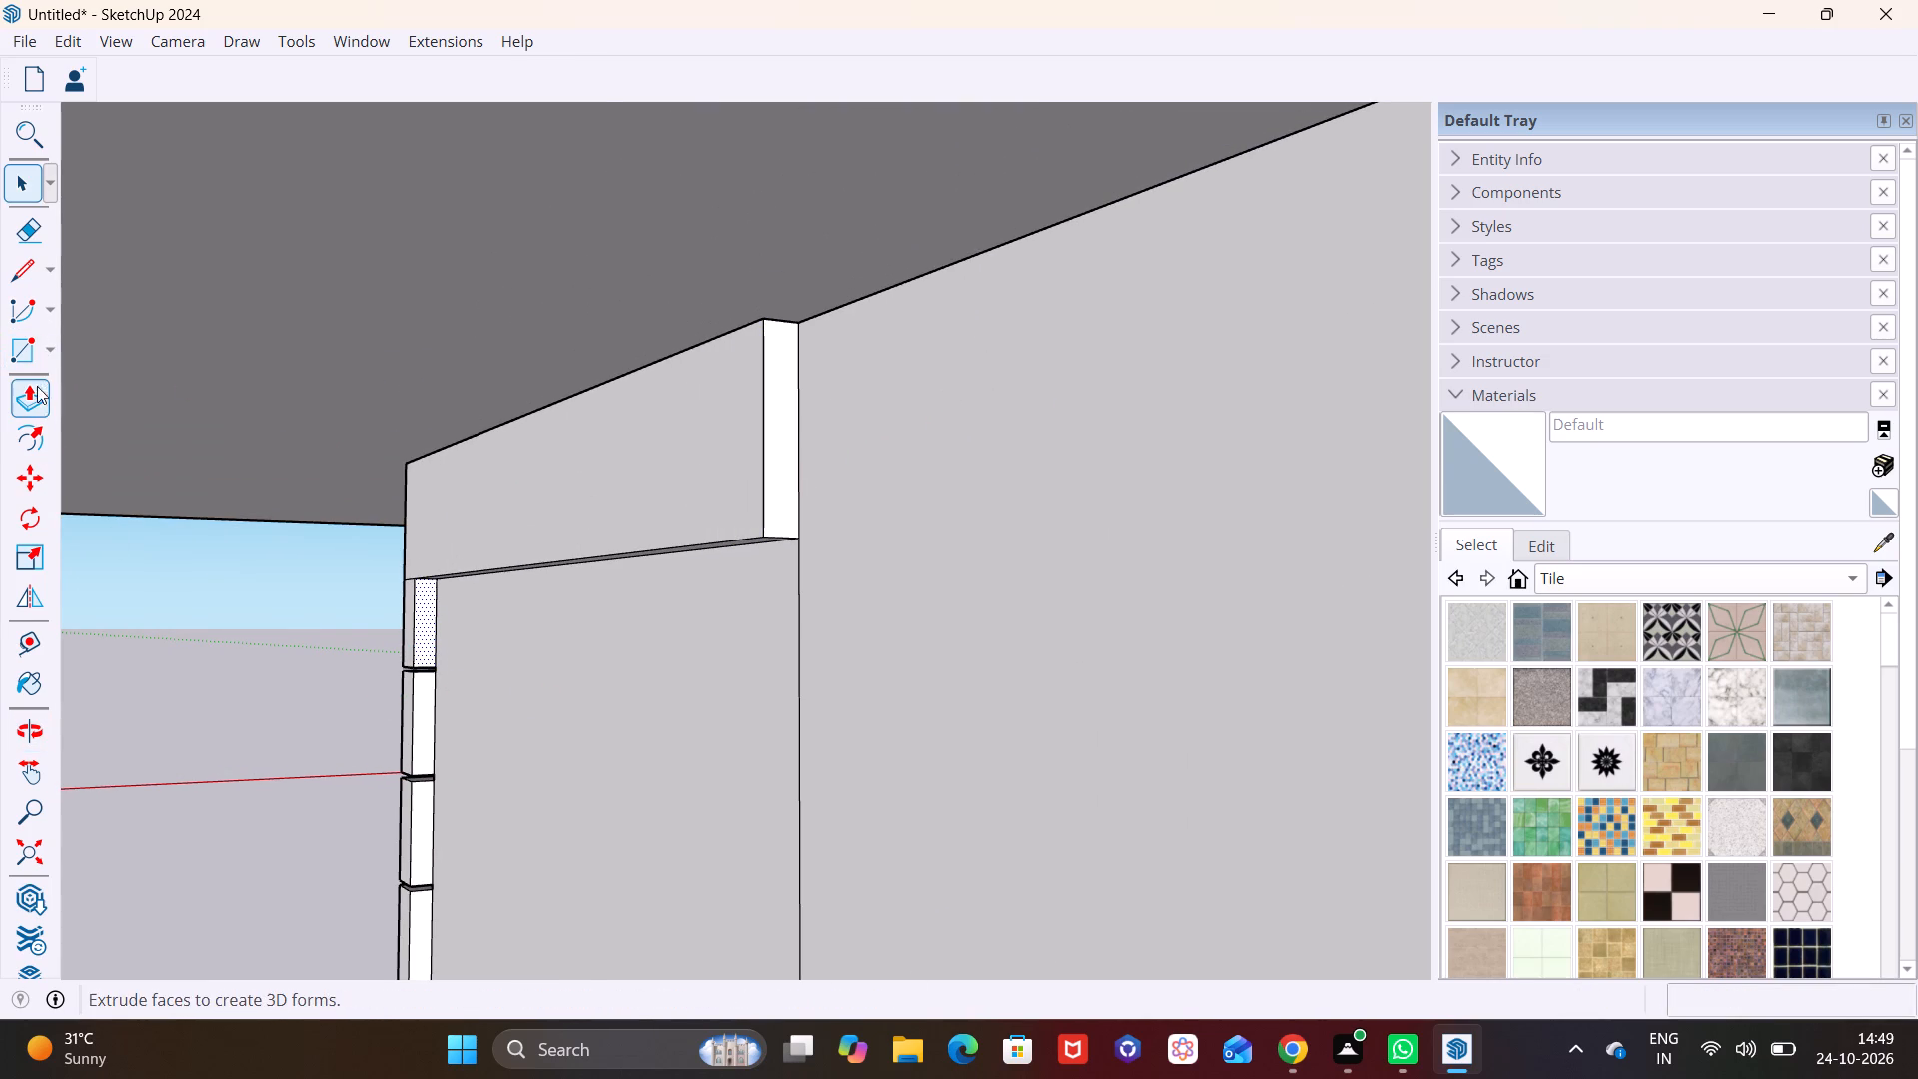
{"action": "left_click", "coordinate": [36, 391]}
{"action": "double_click", "coordinate": [424, 634]}
{"action": "double_click", "coordinate": [422, 729]}
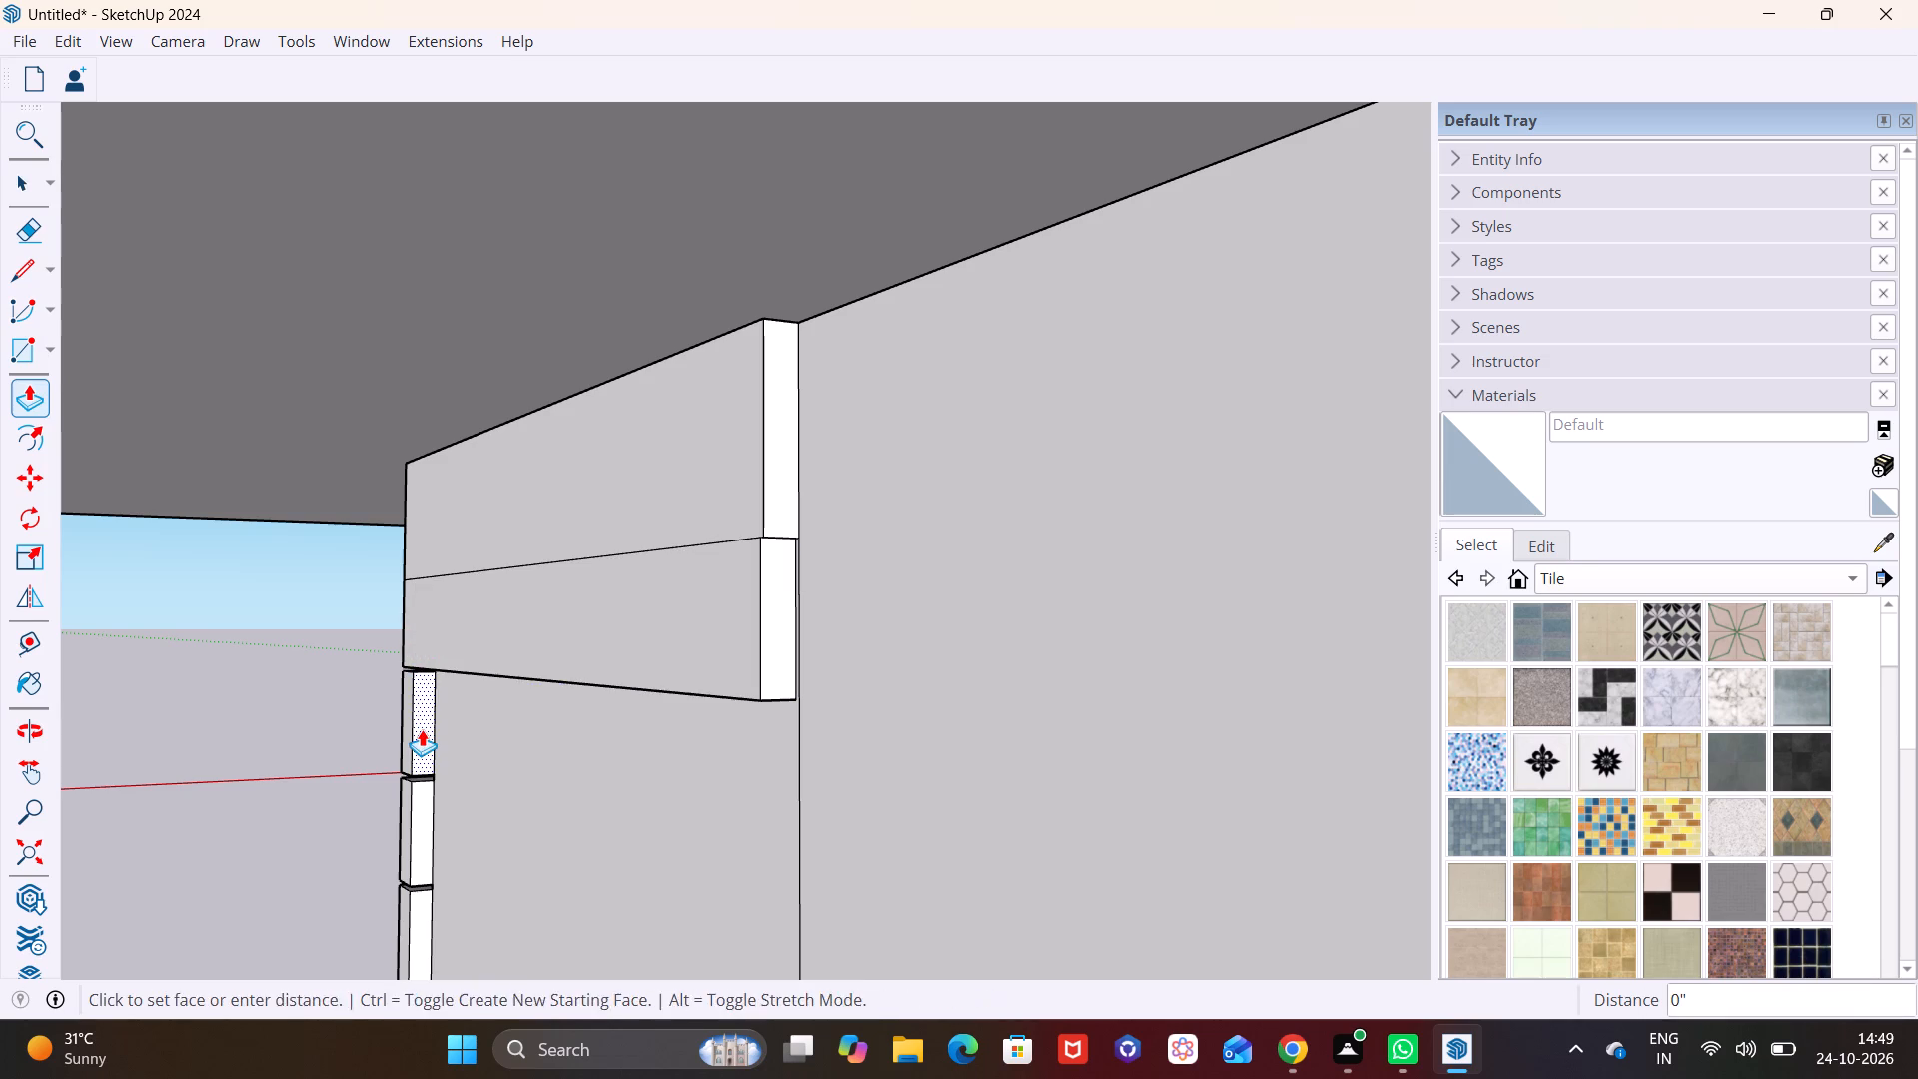
{"action": "double_click", "coordinate": [420, 823]}
{"action": "scroll", "coordinate": [448, 823], "scroll_direction": "down", "scroll_amount": 3}
{"action": "middle_click_drag", "start_coordinate": [525, 827], "coordinate": [550, 455], "text": "shift"}
{"action": "double_click", "coordinate": [446, 623]}
{"action": "double_click", "coordinate": [444, 697]}
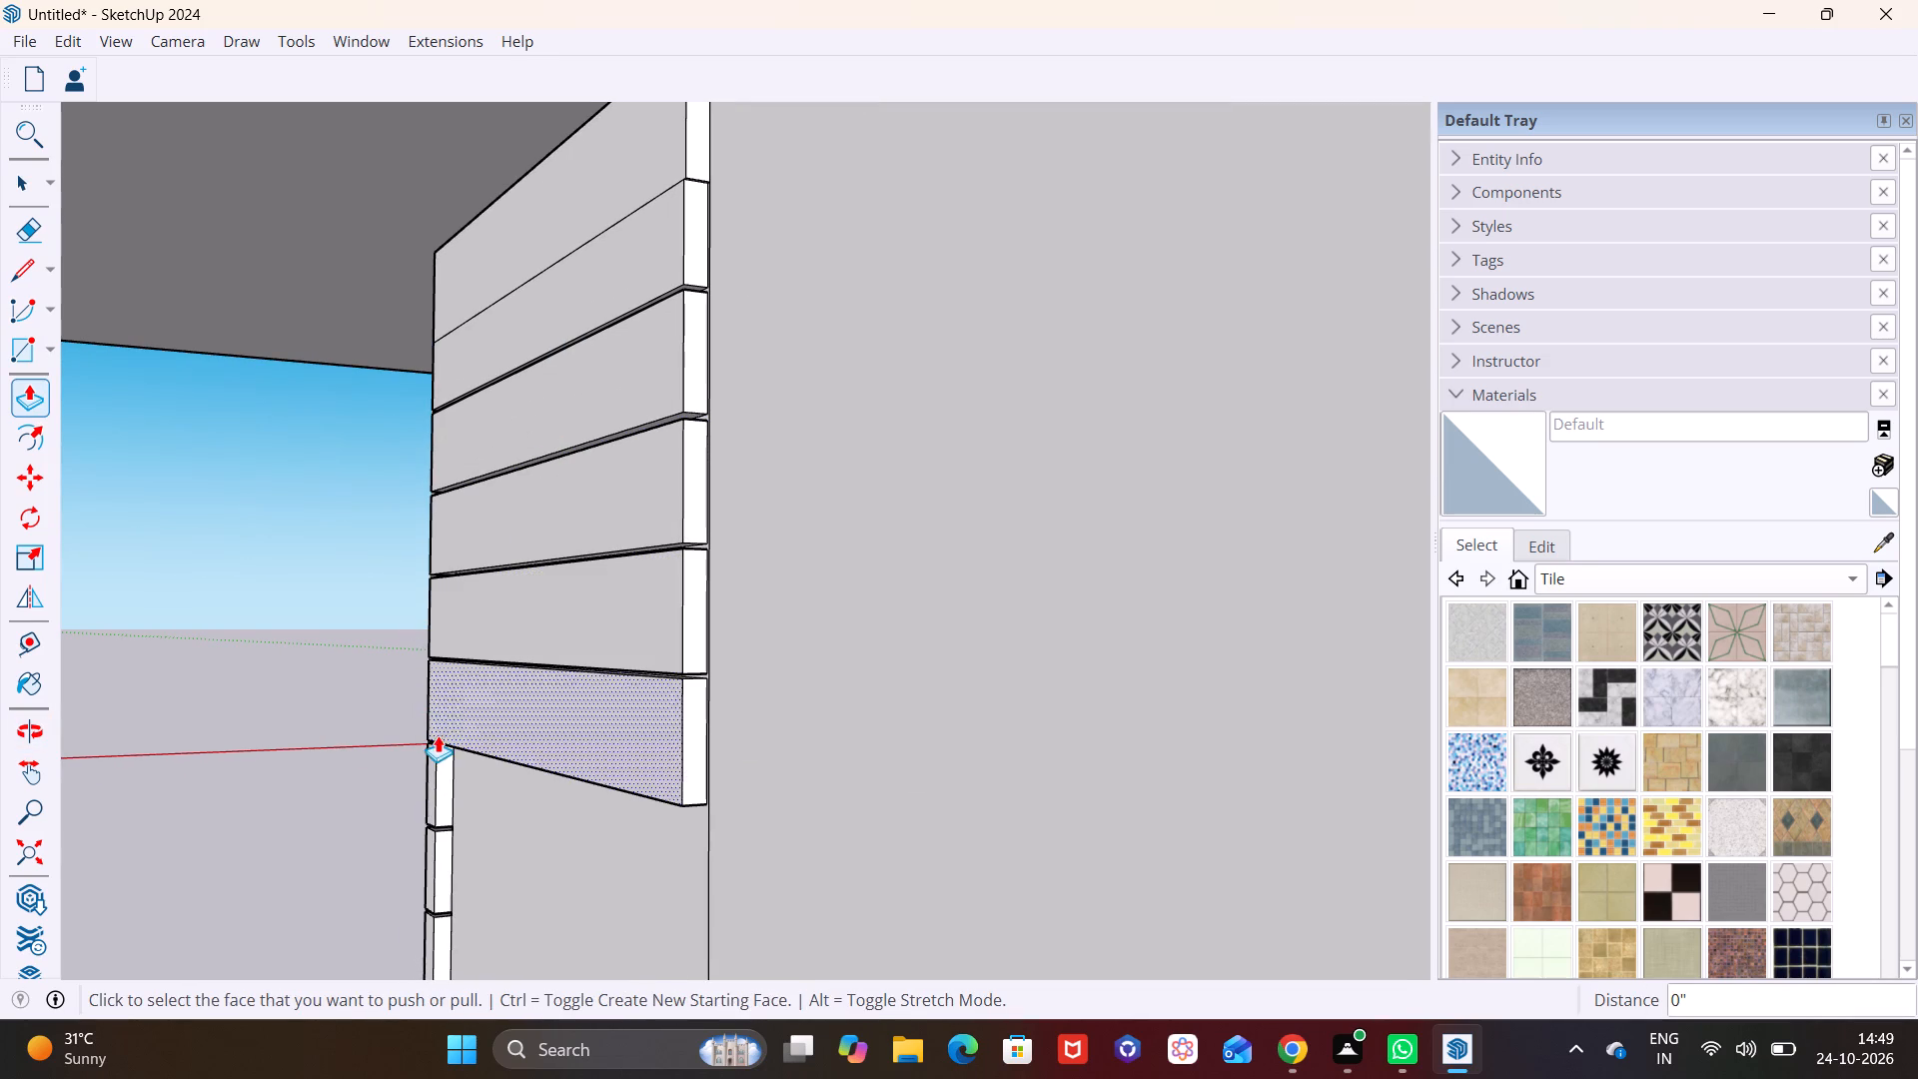
{"action": "double_click", "coordinate": [441, 788]}
Repeat the same pull along the side wall on the end faces of the next four blocks down the stack.
{"action": "middle_click_drag", "start_coordinate": [530, 806], "coordinate": [576, 373], "text": "shift"}
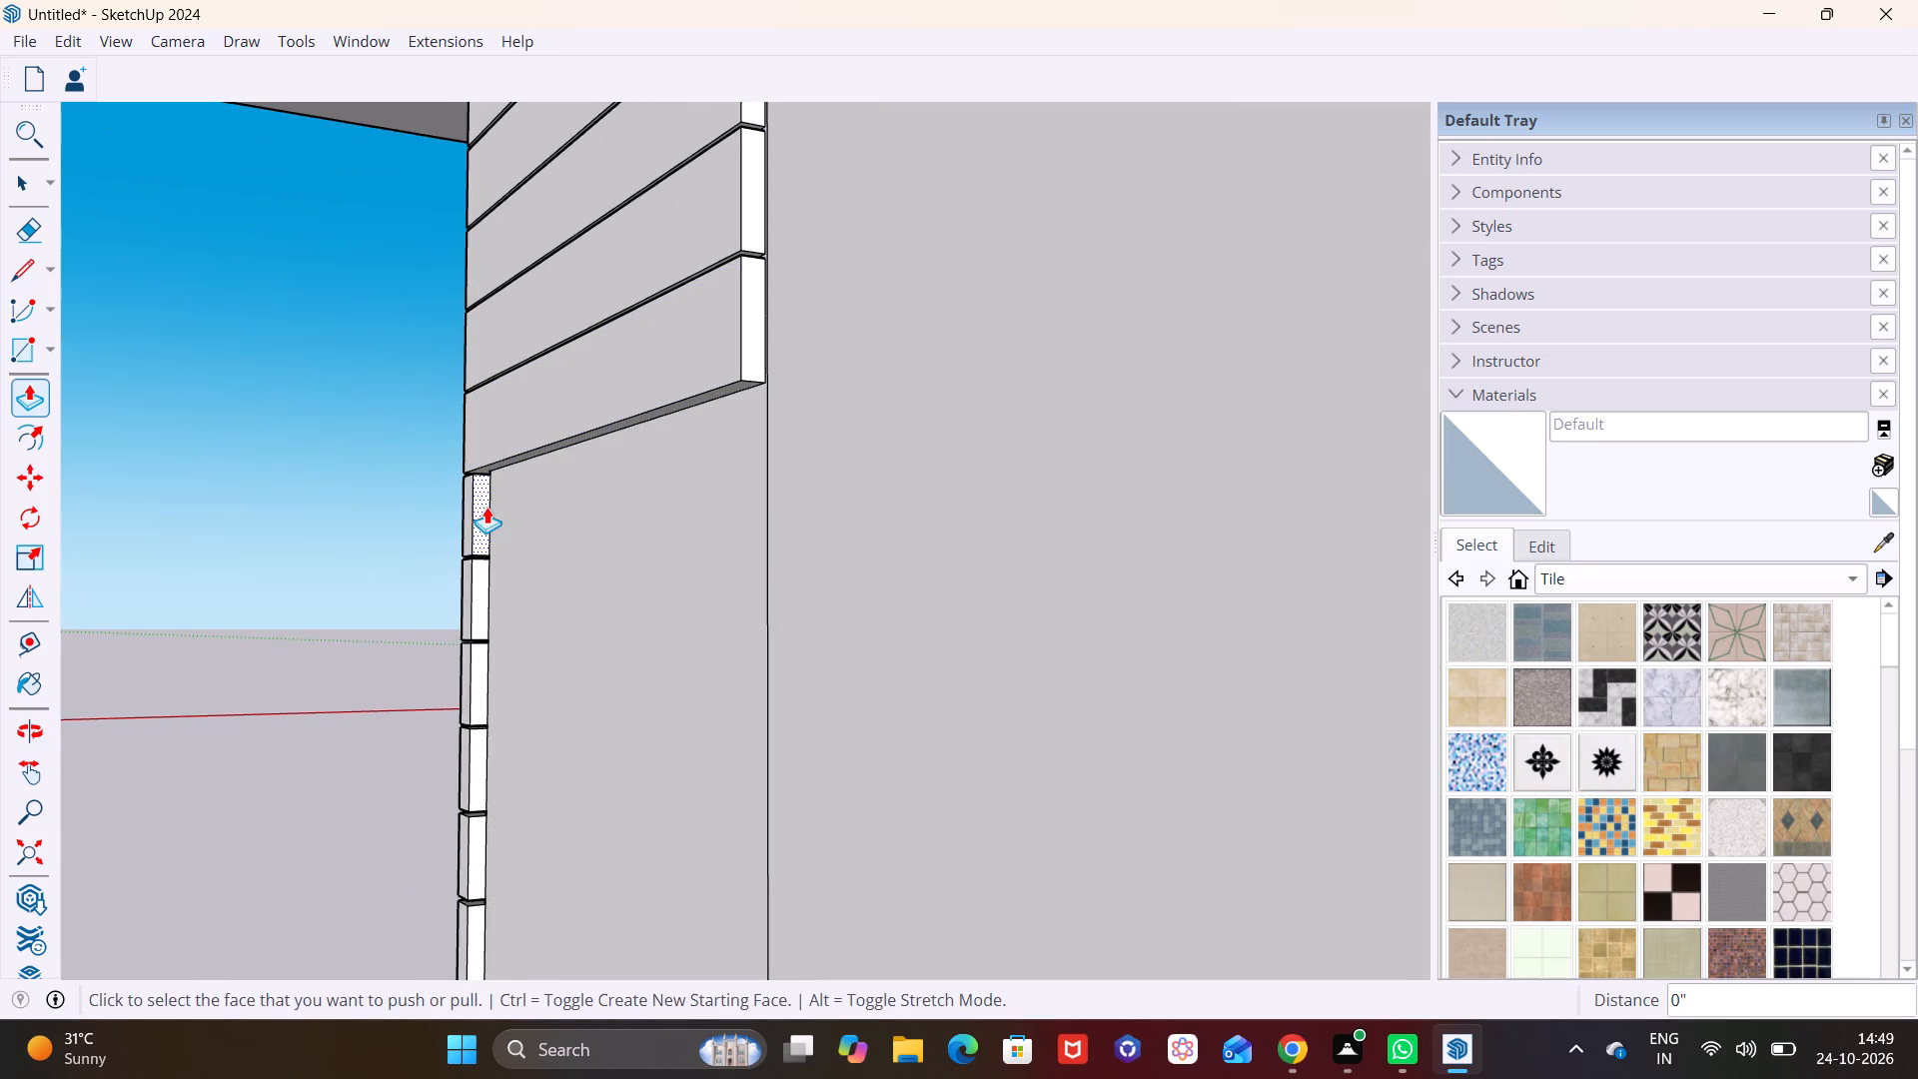
{"action": "double_click", "coordinate": [482, 507]}
{"action": "double_click", "coordinate": [480, 587]}
{"action": "double_click", "coordinate": [480, 694]}
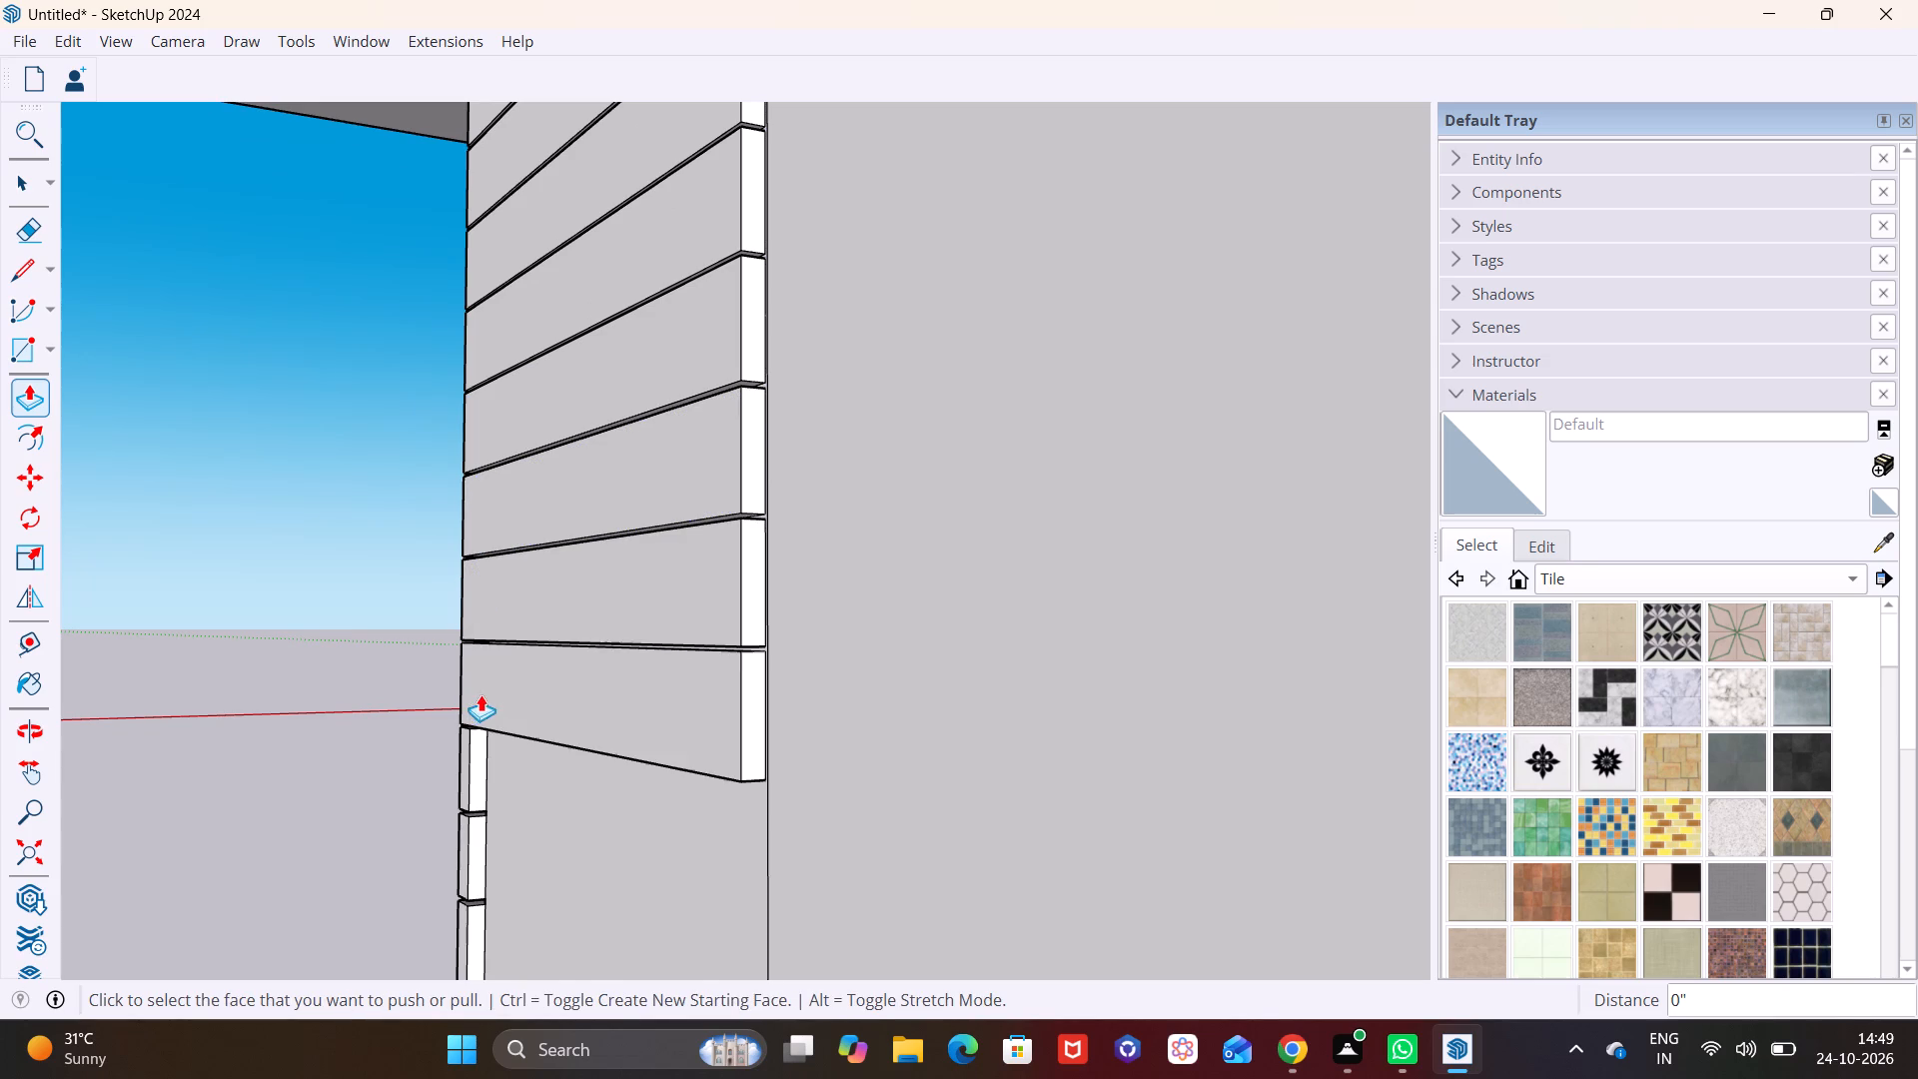
{"action": "double_click", "coordinate": [480, 767]}
Repeat the same pull along the side wall on the end faces of the following five blocks down the stack.
{"action": "middle_click", "coordinate": [491, 769], "text": "shift"}
{"action": "scroll", "coordinate": [491, 769], "scroll_direction": "down", "scroll_amount": 1, "text": "shift"}
{"action": "middle_click_drag", "start_coordinate": [498, 762], "coordinate": [531, 347], "text": "shift"}
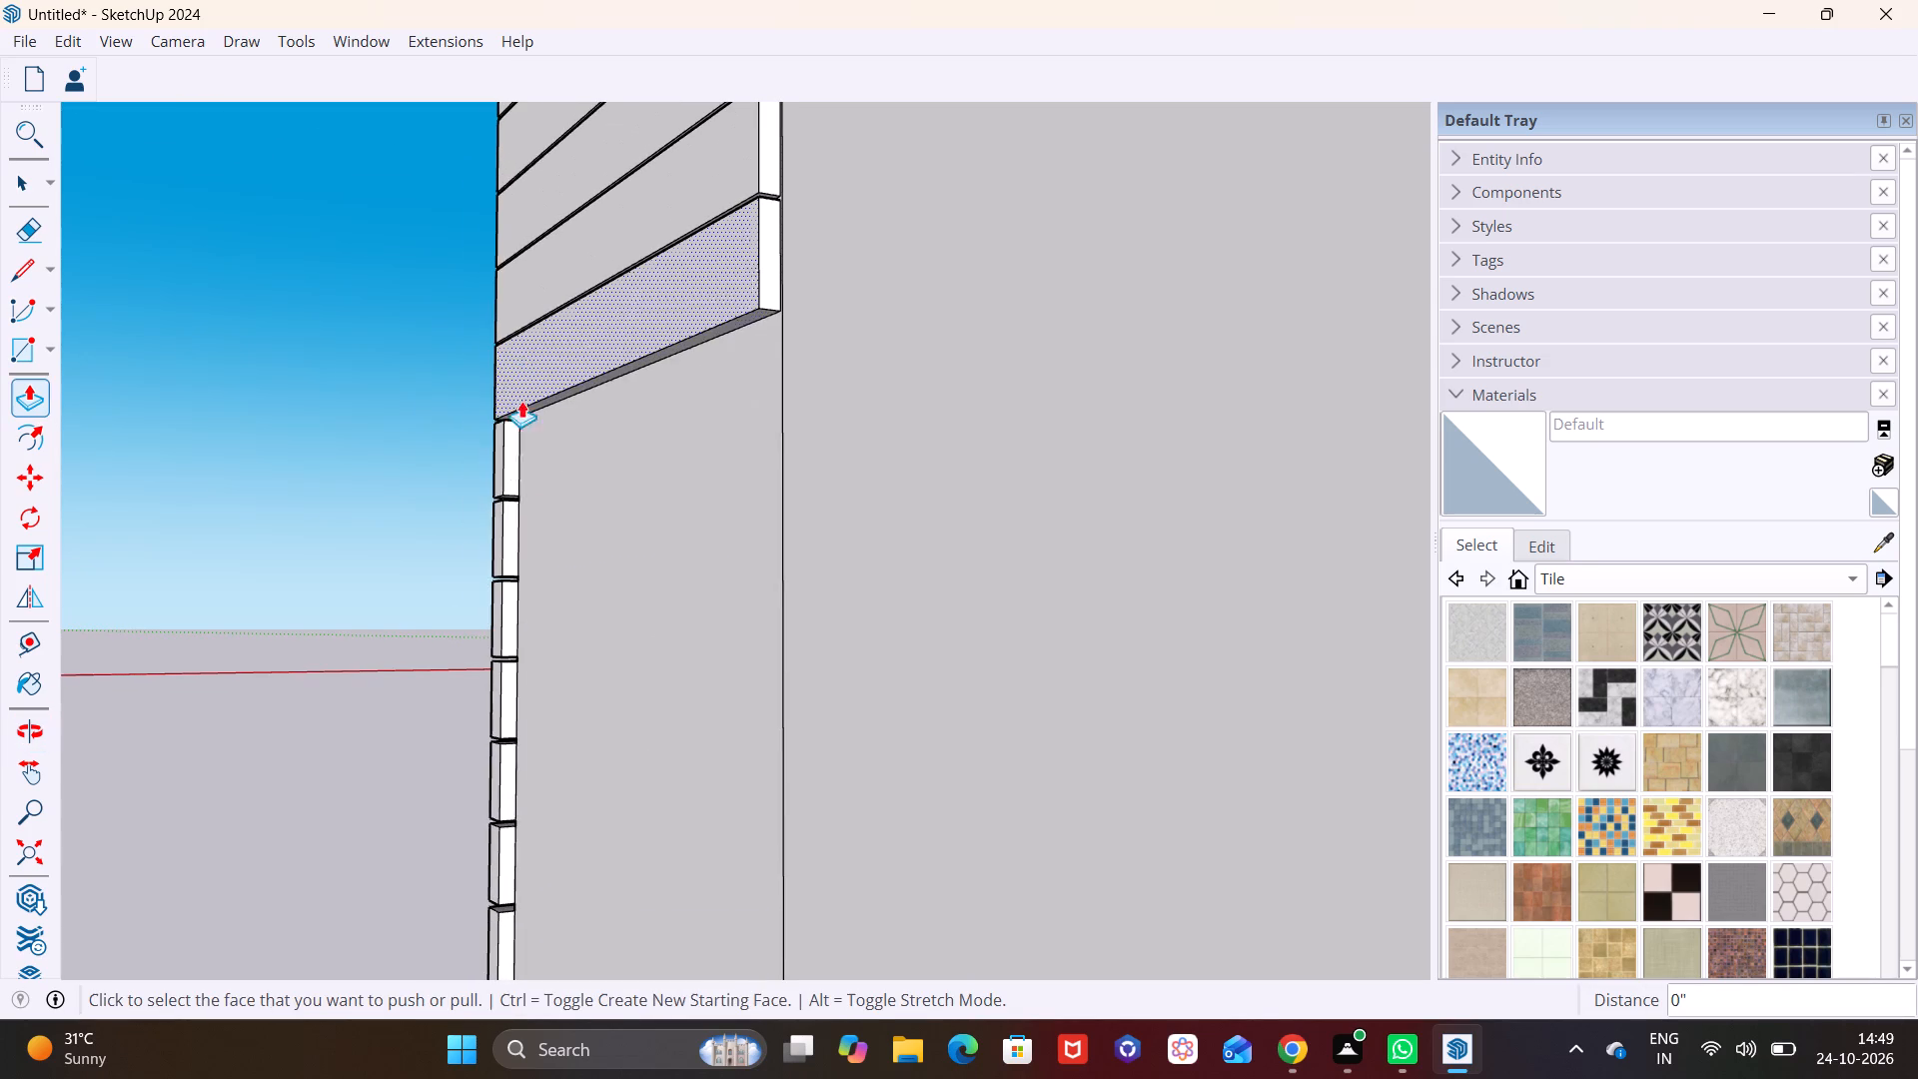
{"action": "double_click", "coordinate": [509, 462]}
{"action": "double_click", "coordinate": [506, 544]}
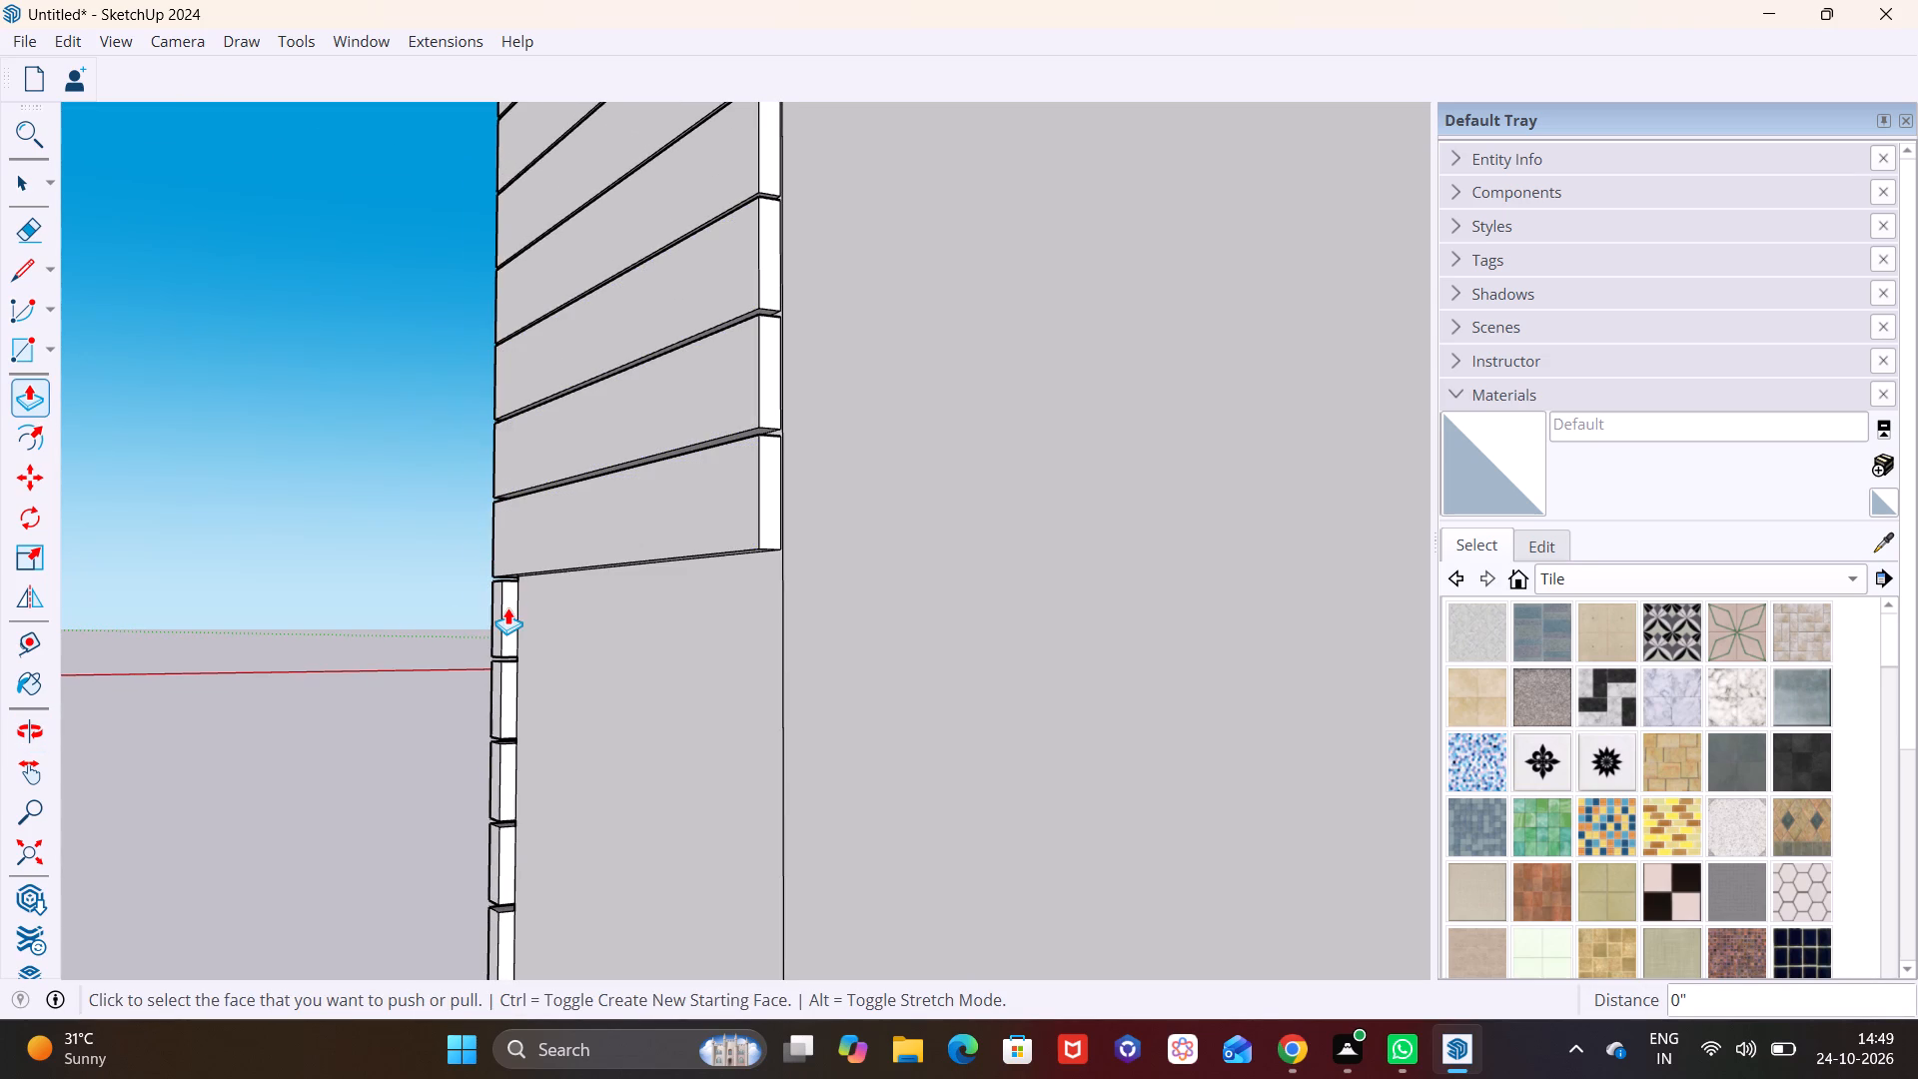
{"action": "double_click", "coordinate": [507, 607]}
{"action": "double_click", "coordinate": [506, 709]}
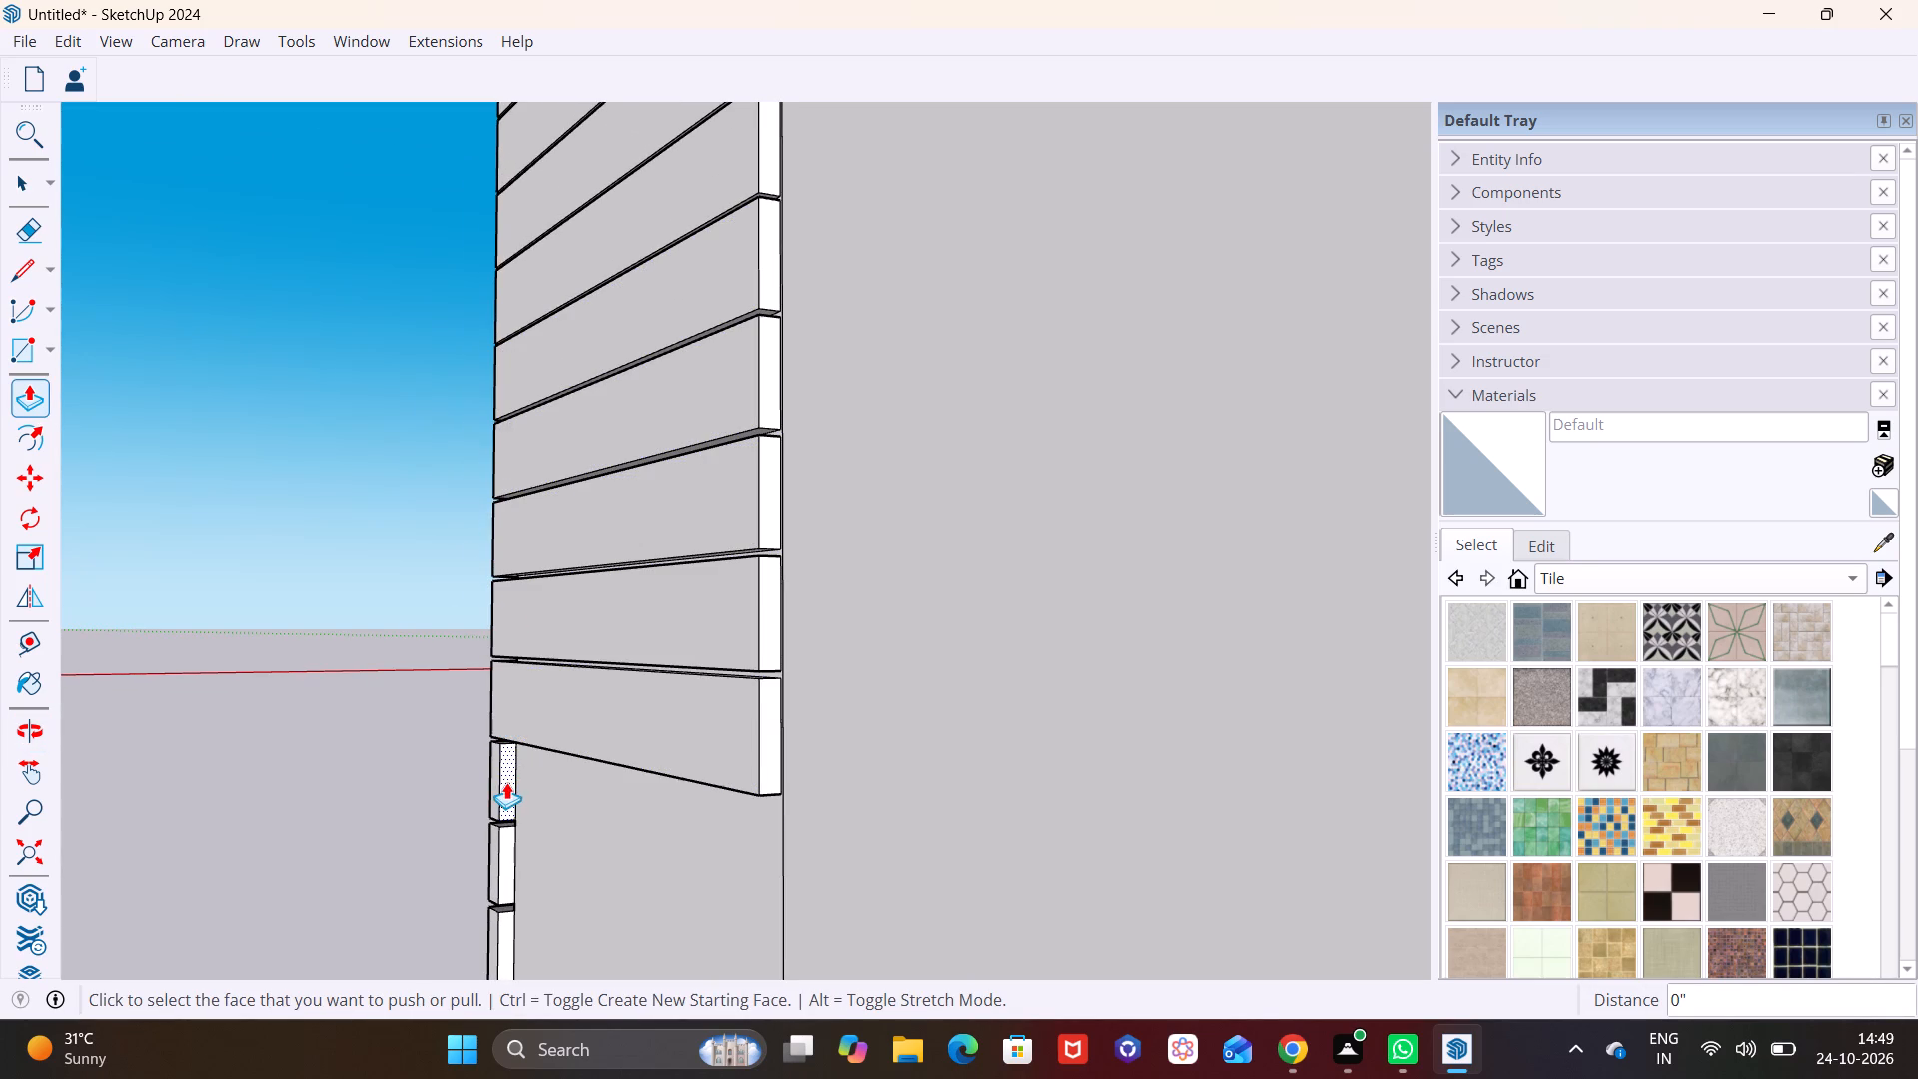
{"action": "double_click", "coordinate": [506, 782]}
Repeat the same pull on the last three blocks, including both parts of the lowest block's split end face at the wall base.
{"action": "scroll", "coordinate": [546, 781], "scroll_direction": "down", "scroll_amount": 2}
{"action": "middle_click_drag", "start_coordinate": [586, 725], "coordinate": [631, 330], "text": "shift"}
{"action": "scroll", "coordinate": [572, 521], "scroll_direction": "up", "scroll_amount": 2}
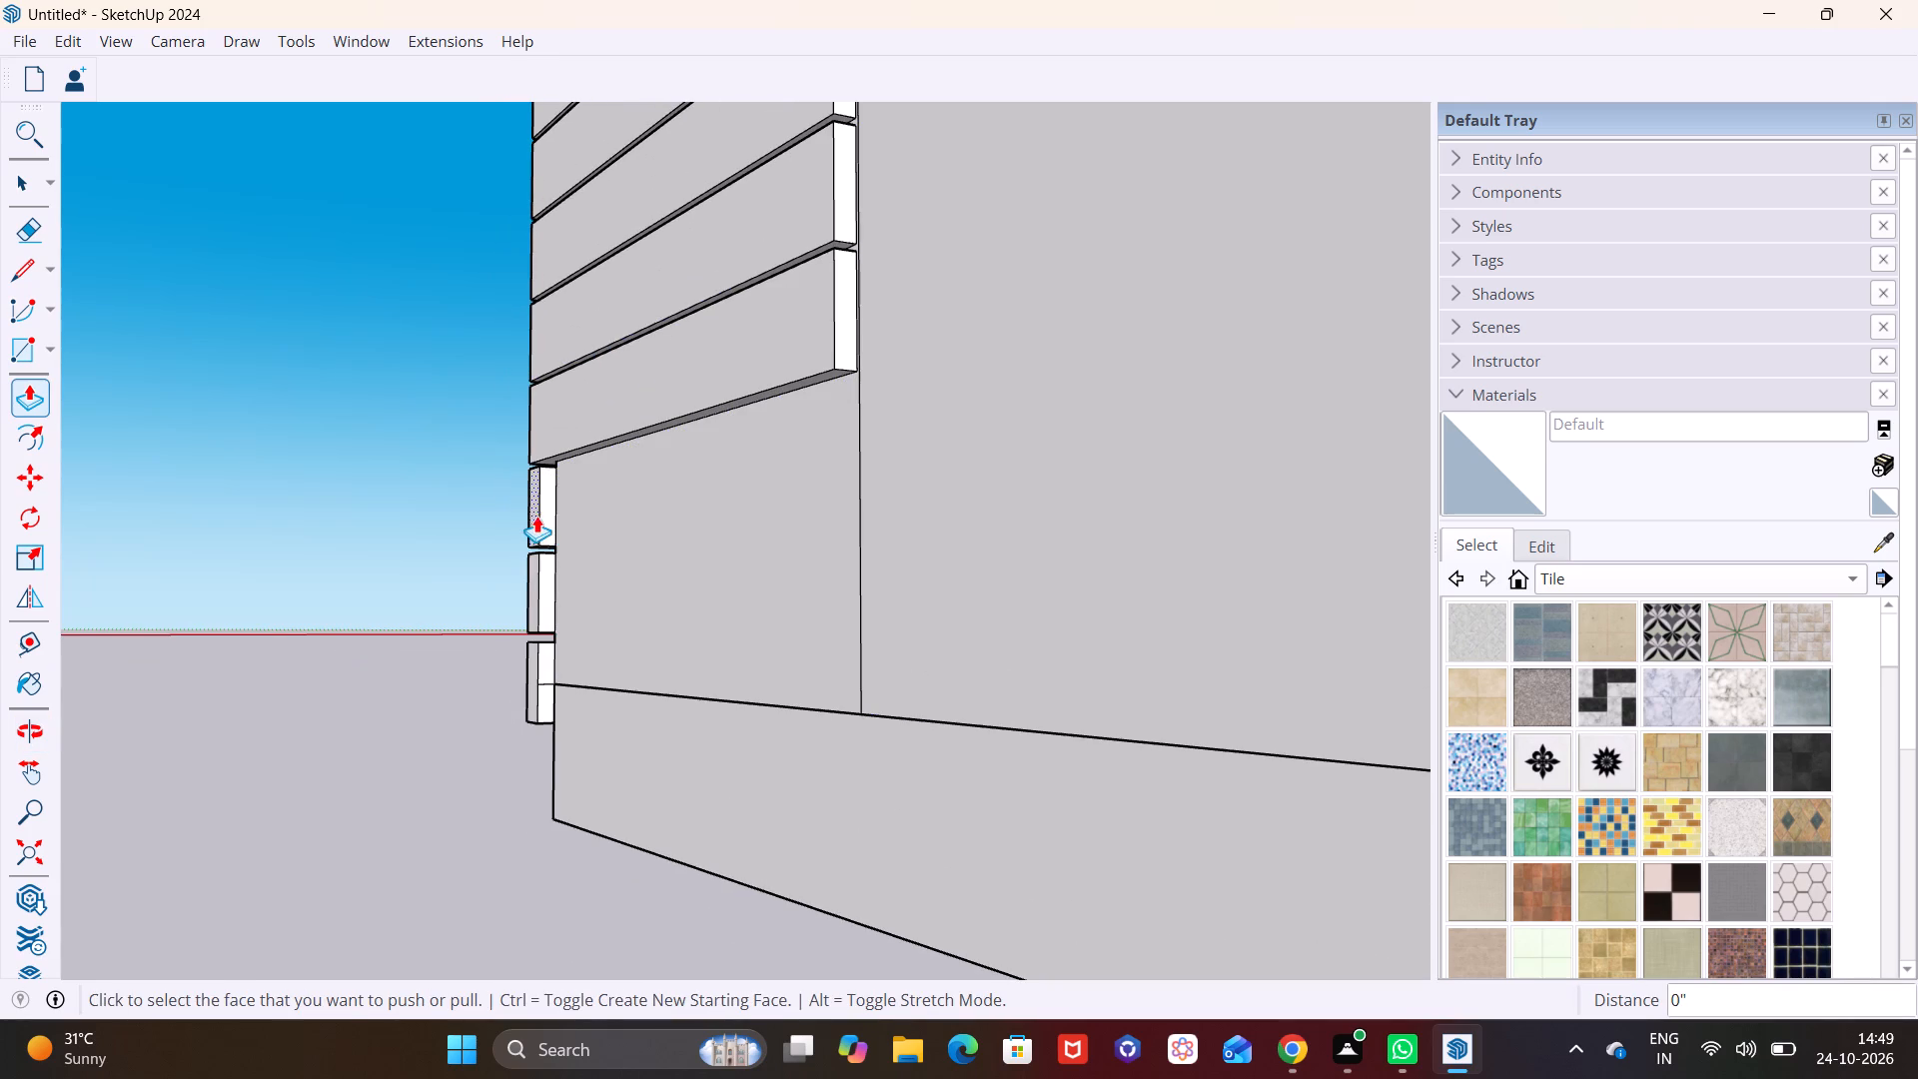
{"action": "double_click", "coordinate": [543, 514]}
{"action": "double_click", "coordinate": [549, 577]}
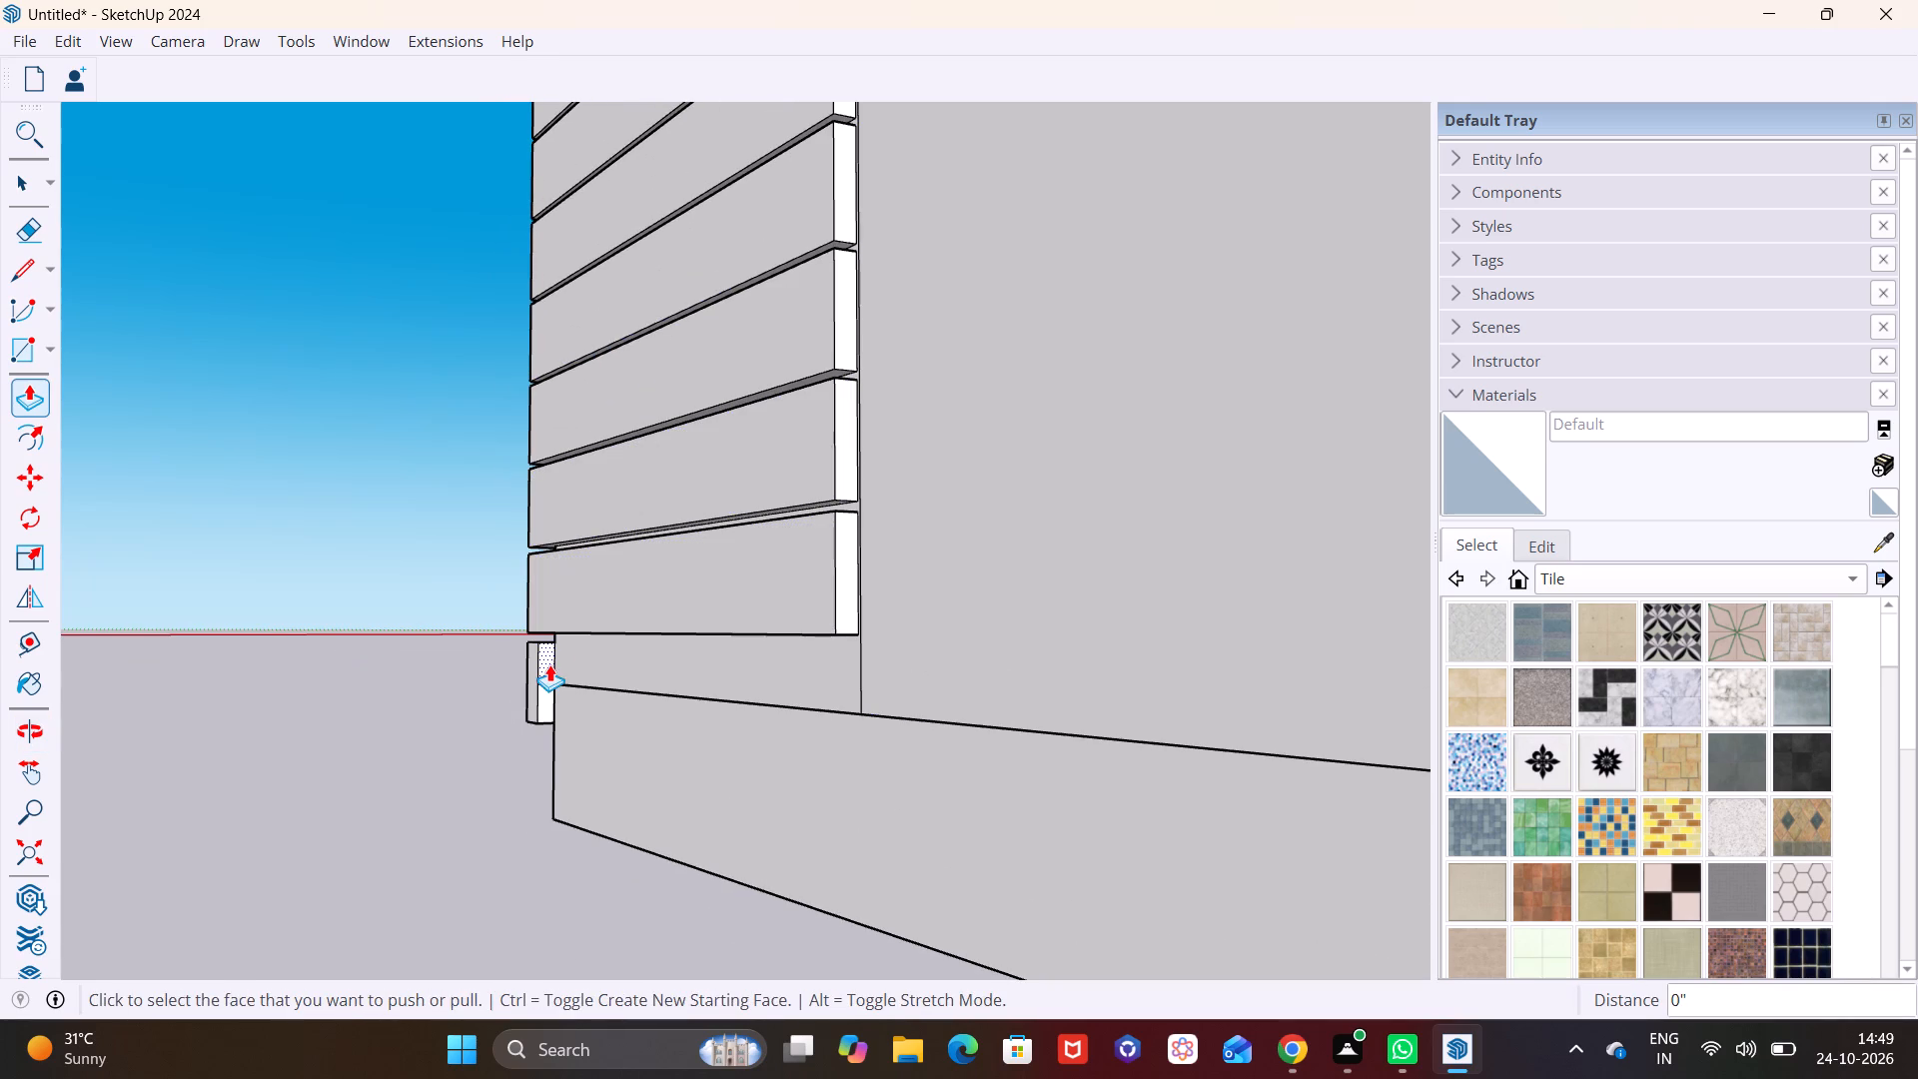
{"action": "double_click", "coordinate": [549, 666]}
{"action": "double_click", "coordinate": [549, 706]}
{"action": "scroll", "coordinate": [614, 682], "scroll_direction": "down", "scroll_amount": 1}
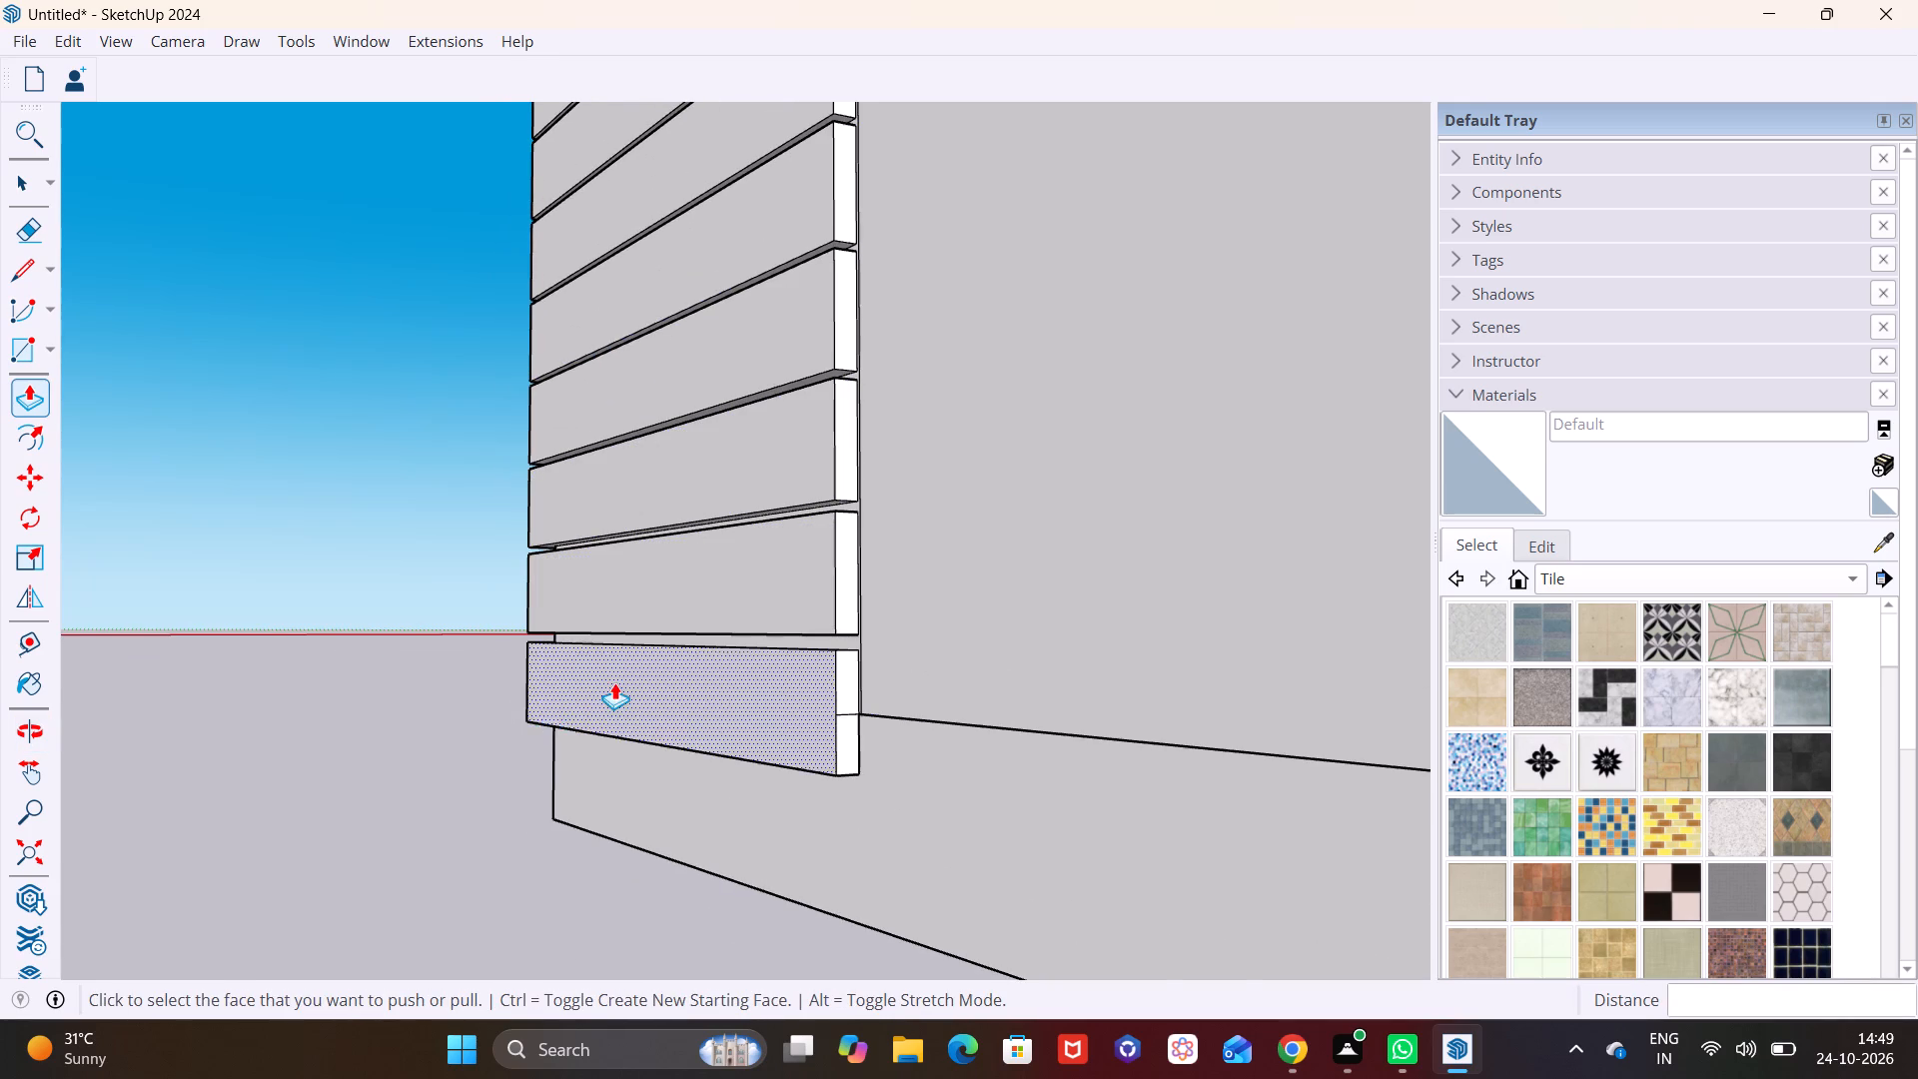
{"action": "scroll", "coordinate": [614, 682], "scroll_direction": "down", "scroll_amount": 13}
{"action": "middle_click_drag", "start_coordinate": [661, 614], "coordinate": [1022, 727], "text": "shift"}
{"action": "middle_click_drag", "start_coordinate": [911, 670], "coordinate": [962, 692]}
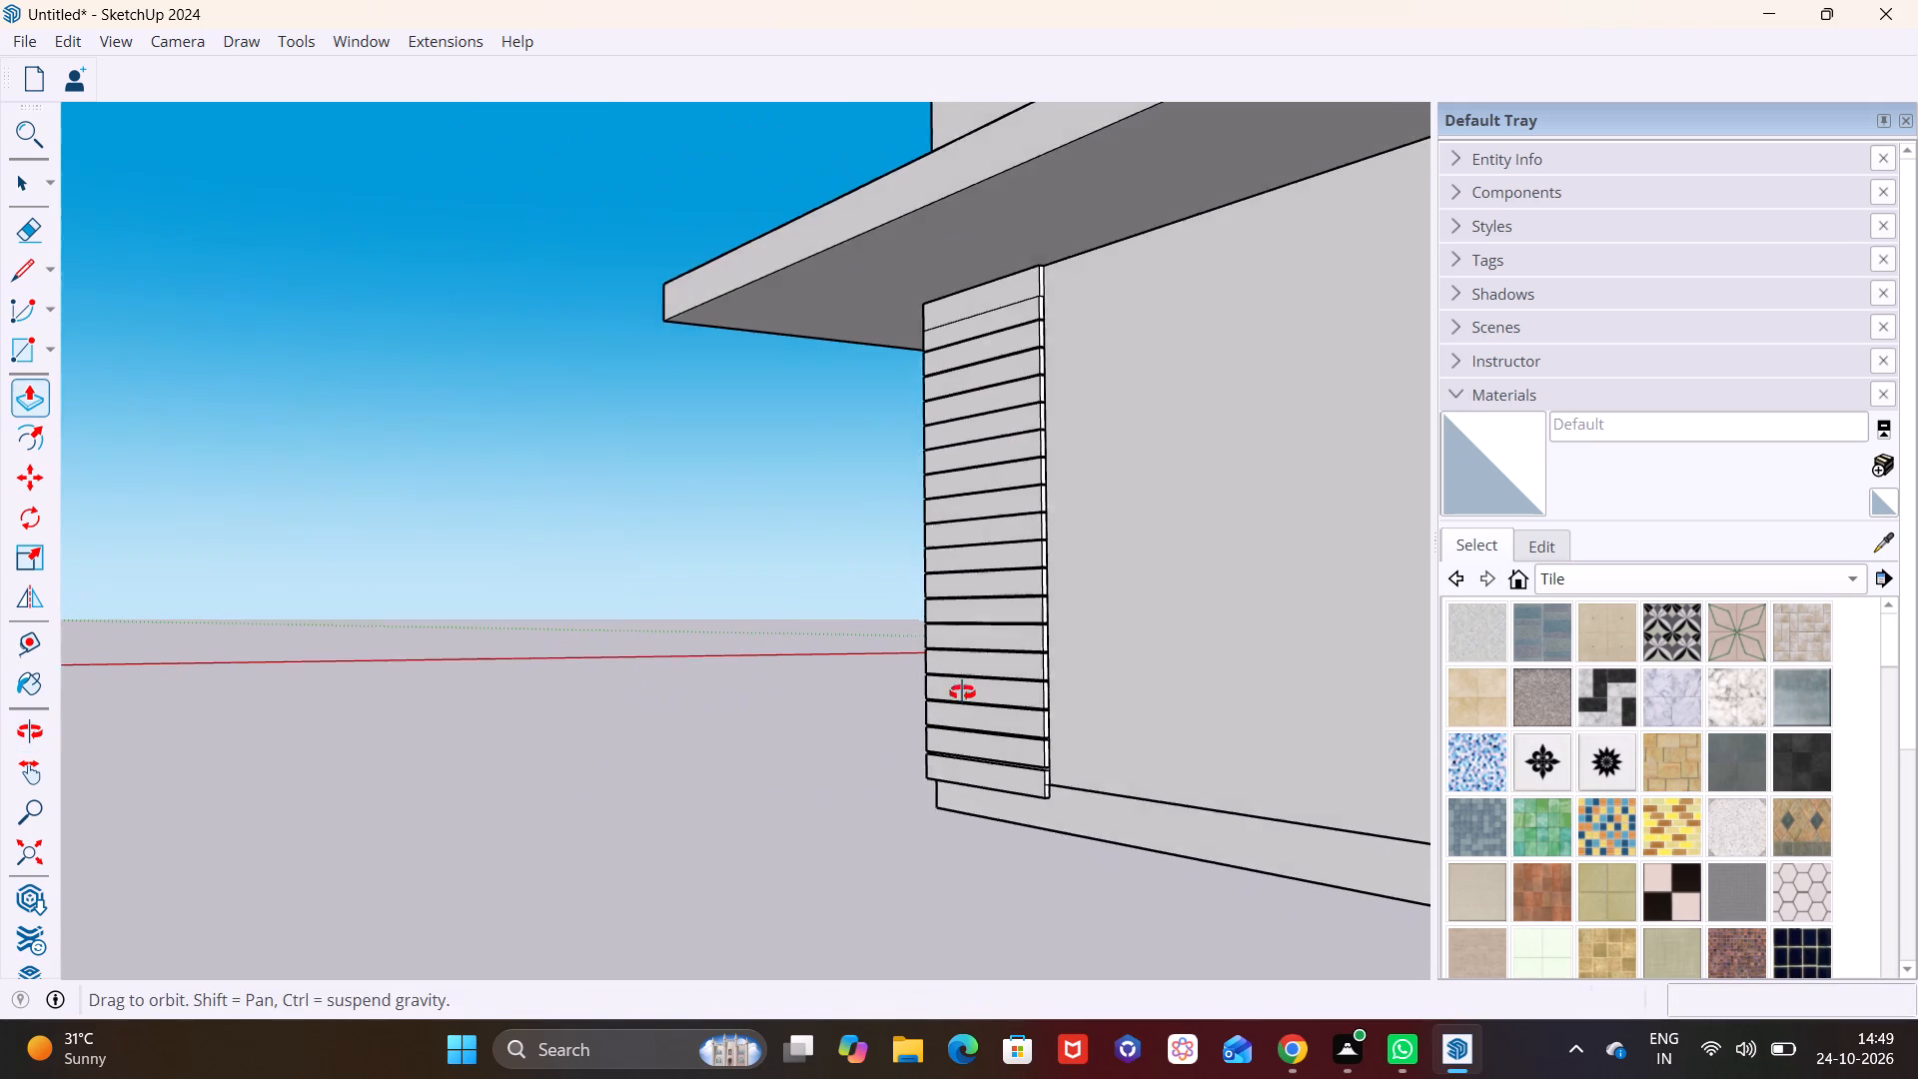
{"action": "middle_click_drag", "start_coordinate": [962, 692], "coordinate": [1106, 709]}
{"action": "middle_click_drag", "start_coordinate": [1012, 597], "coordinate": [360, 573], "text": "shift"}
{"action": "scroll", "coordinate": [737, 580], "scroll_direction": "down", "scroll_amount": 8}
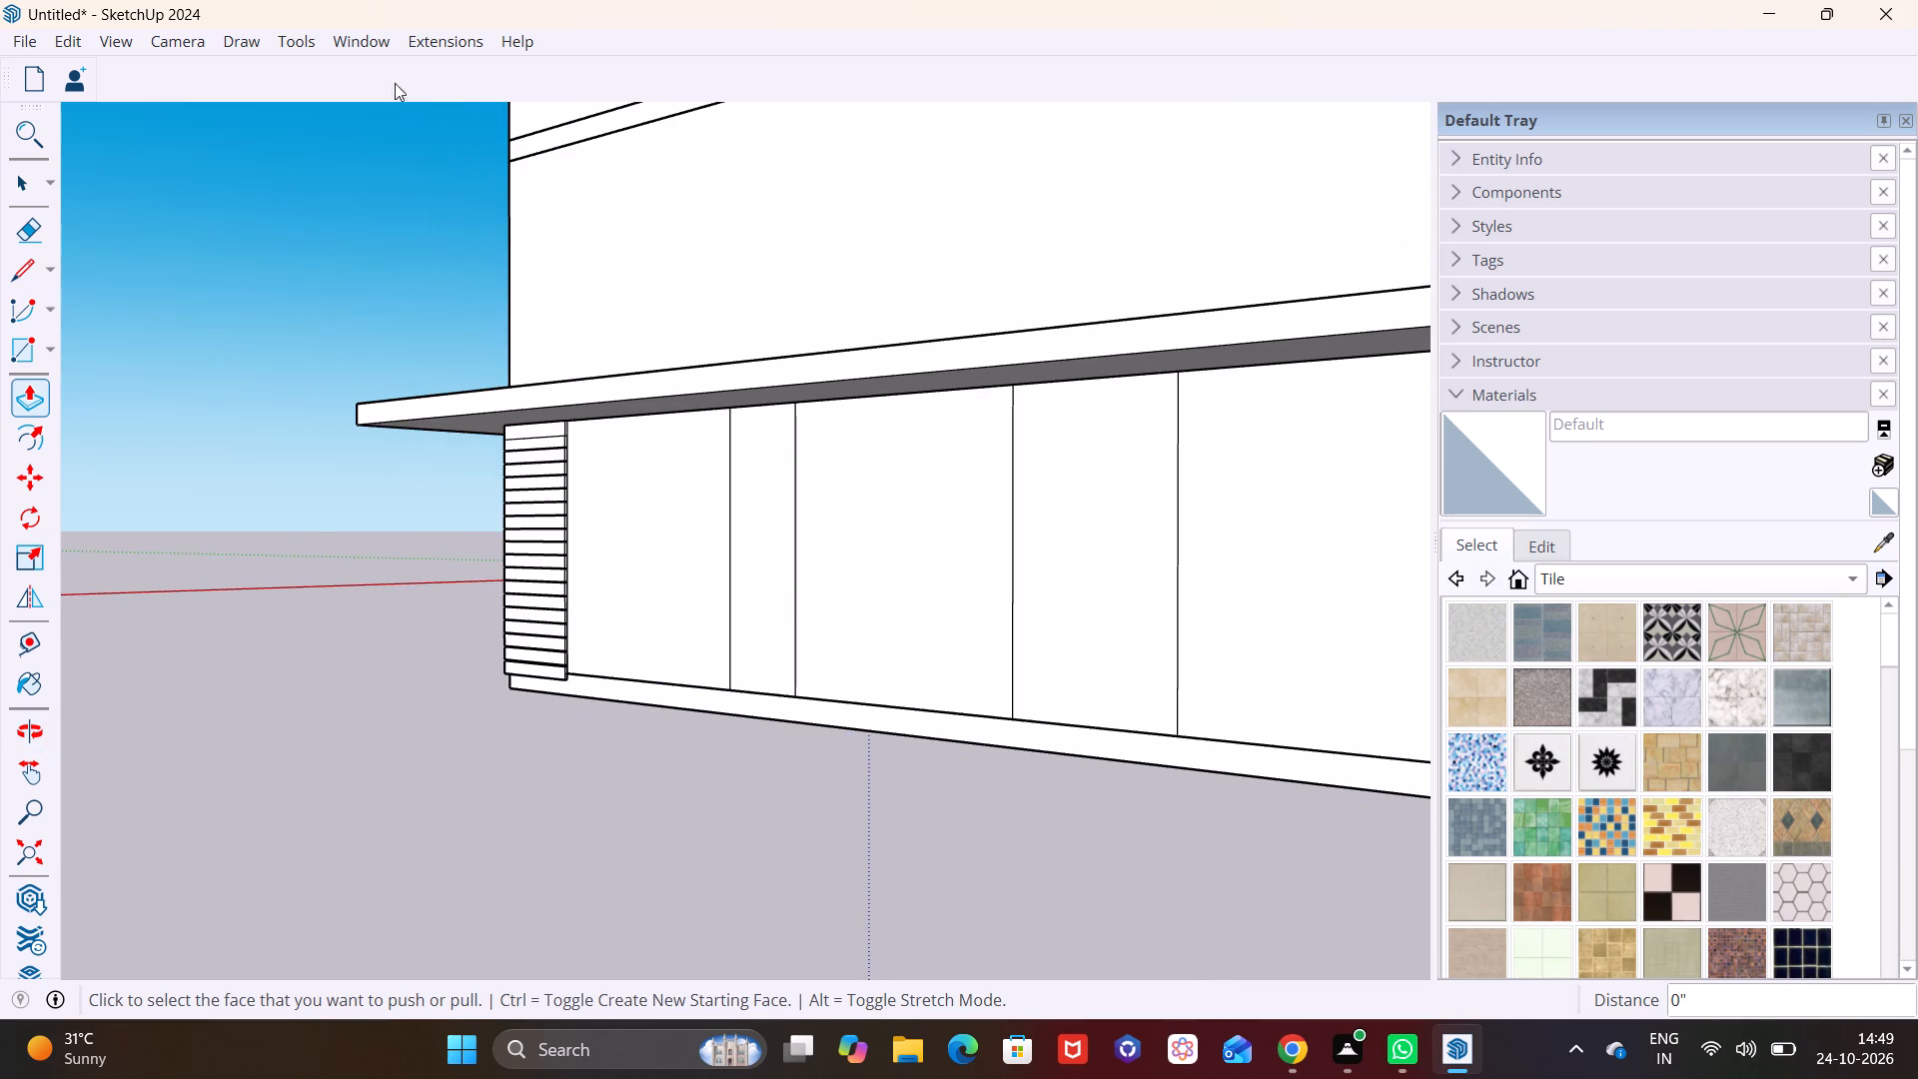
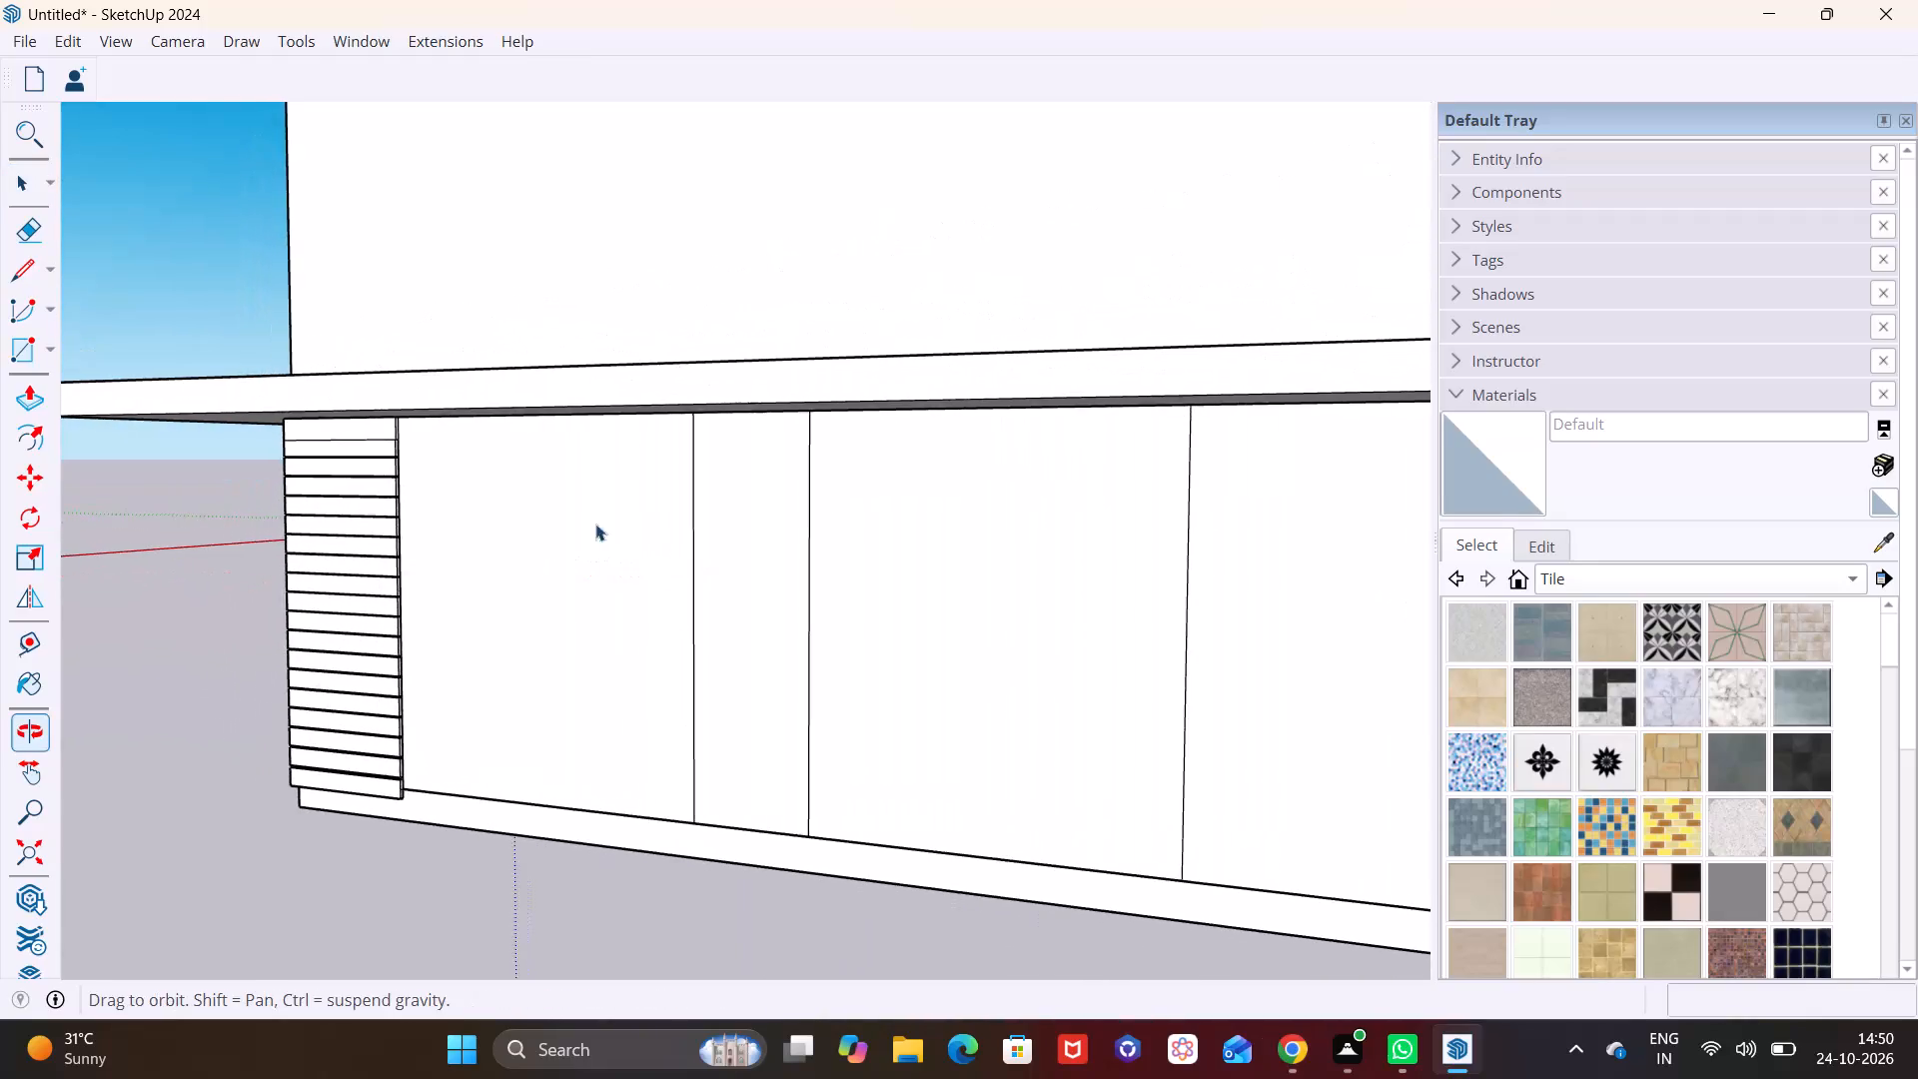
Push/Pull the top band's end face about 10' 1 13/16" along the side wall to the first vertical line.
{"action": "scroll", "coordinate": [435, 444], "scroll_direction": "up", "scroll_amount": 6}
{"action": "middle_click_drag", "start_coordinate": [406, 392], "coordinate": [360, 383]}
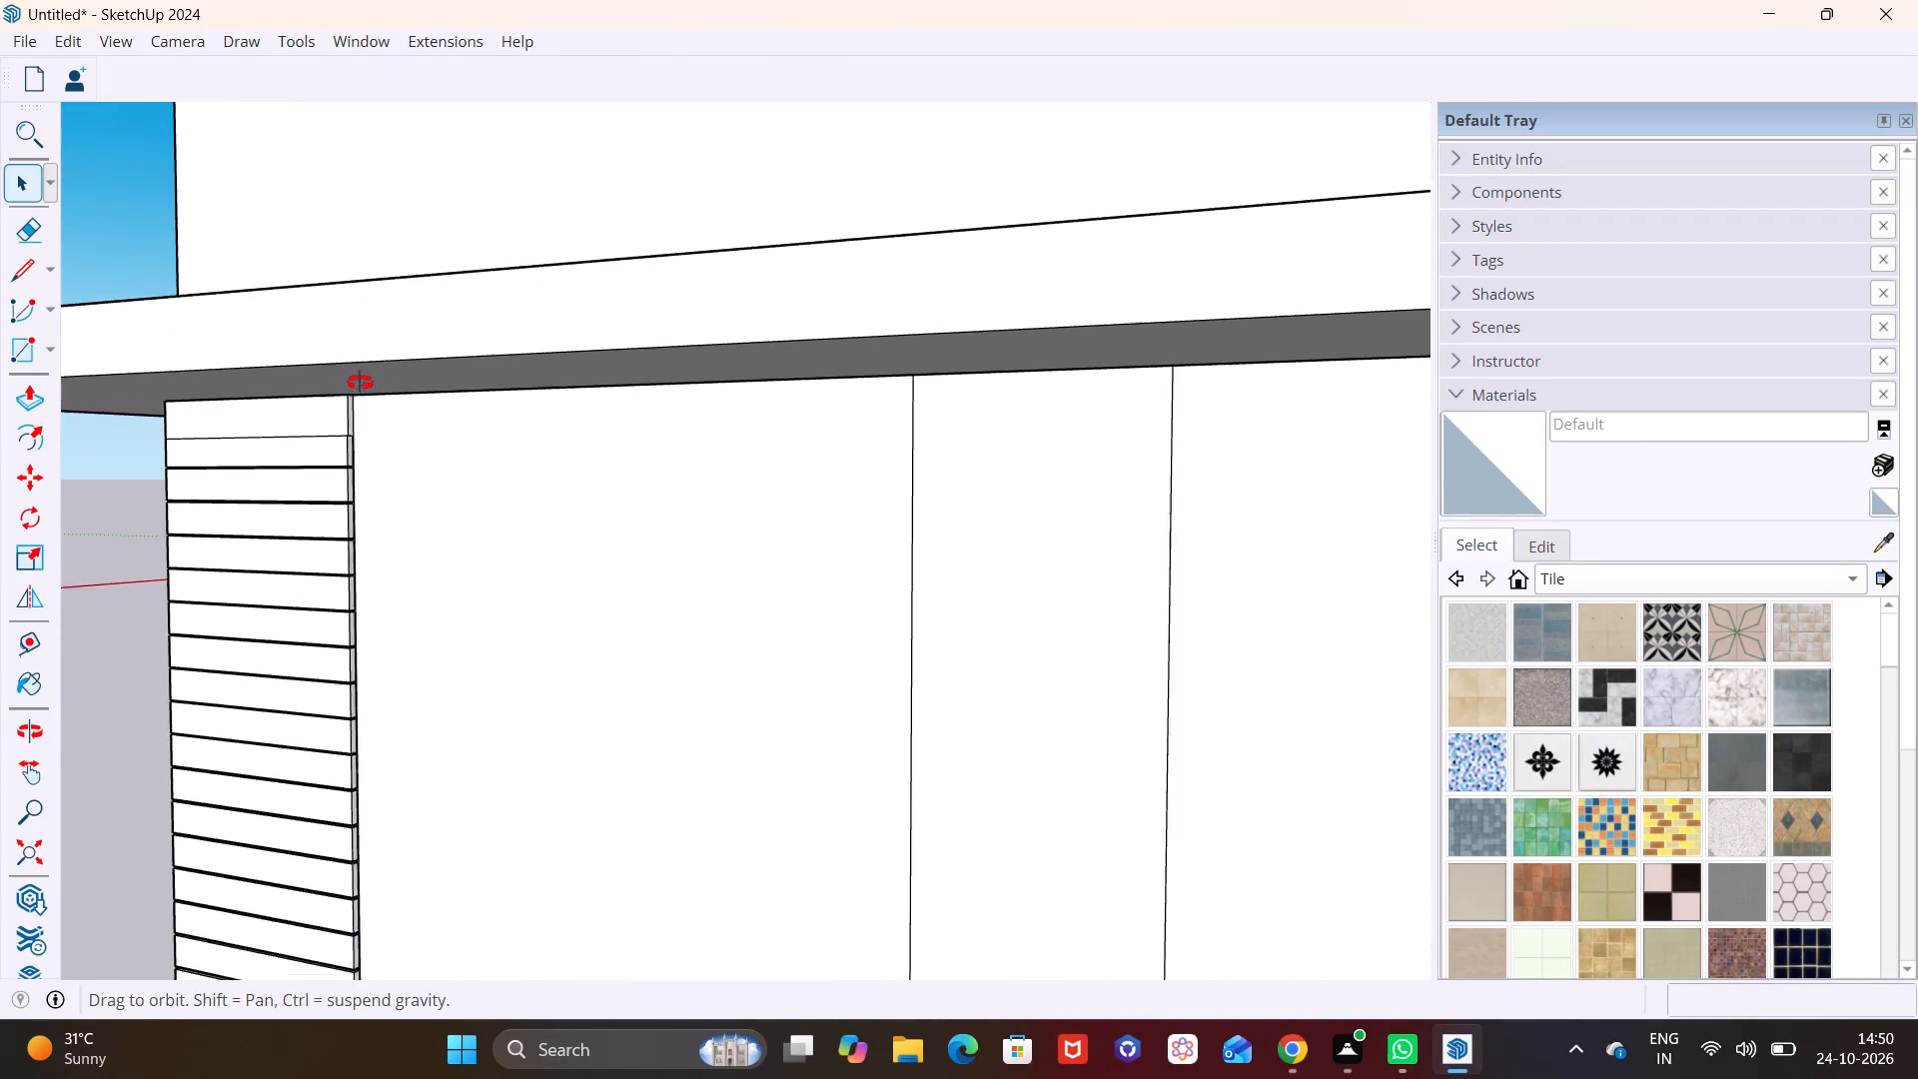
{"action": "middle_click_drag", "start_coordinate": [360, 383], "coordinate": [269, 363]}
{"action": "scroll", "coordinate": [250, 363], "scroll_direction": "up", "scroll_amount": 7}
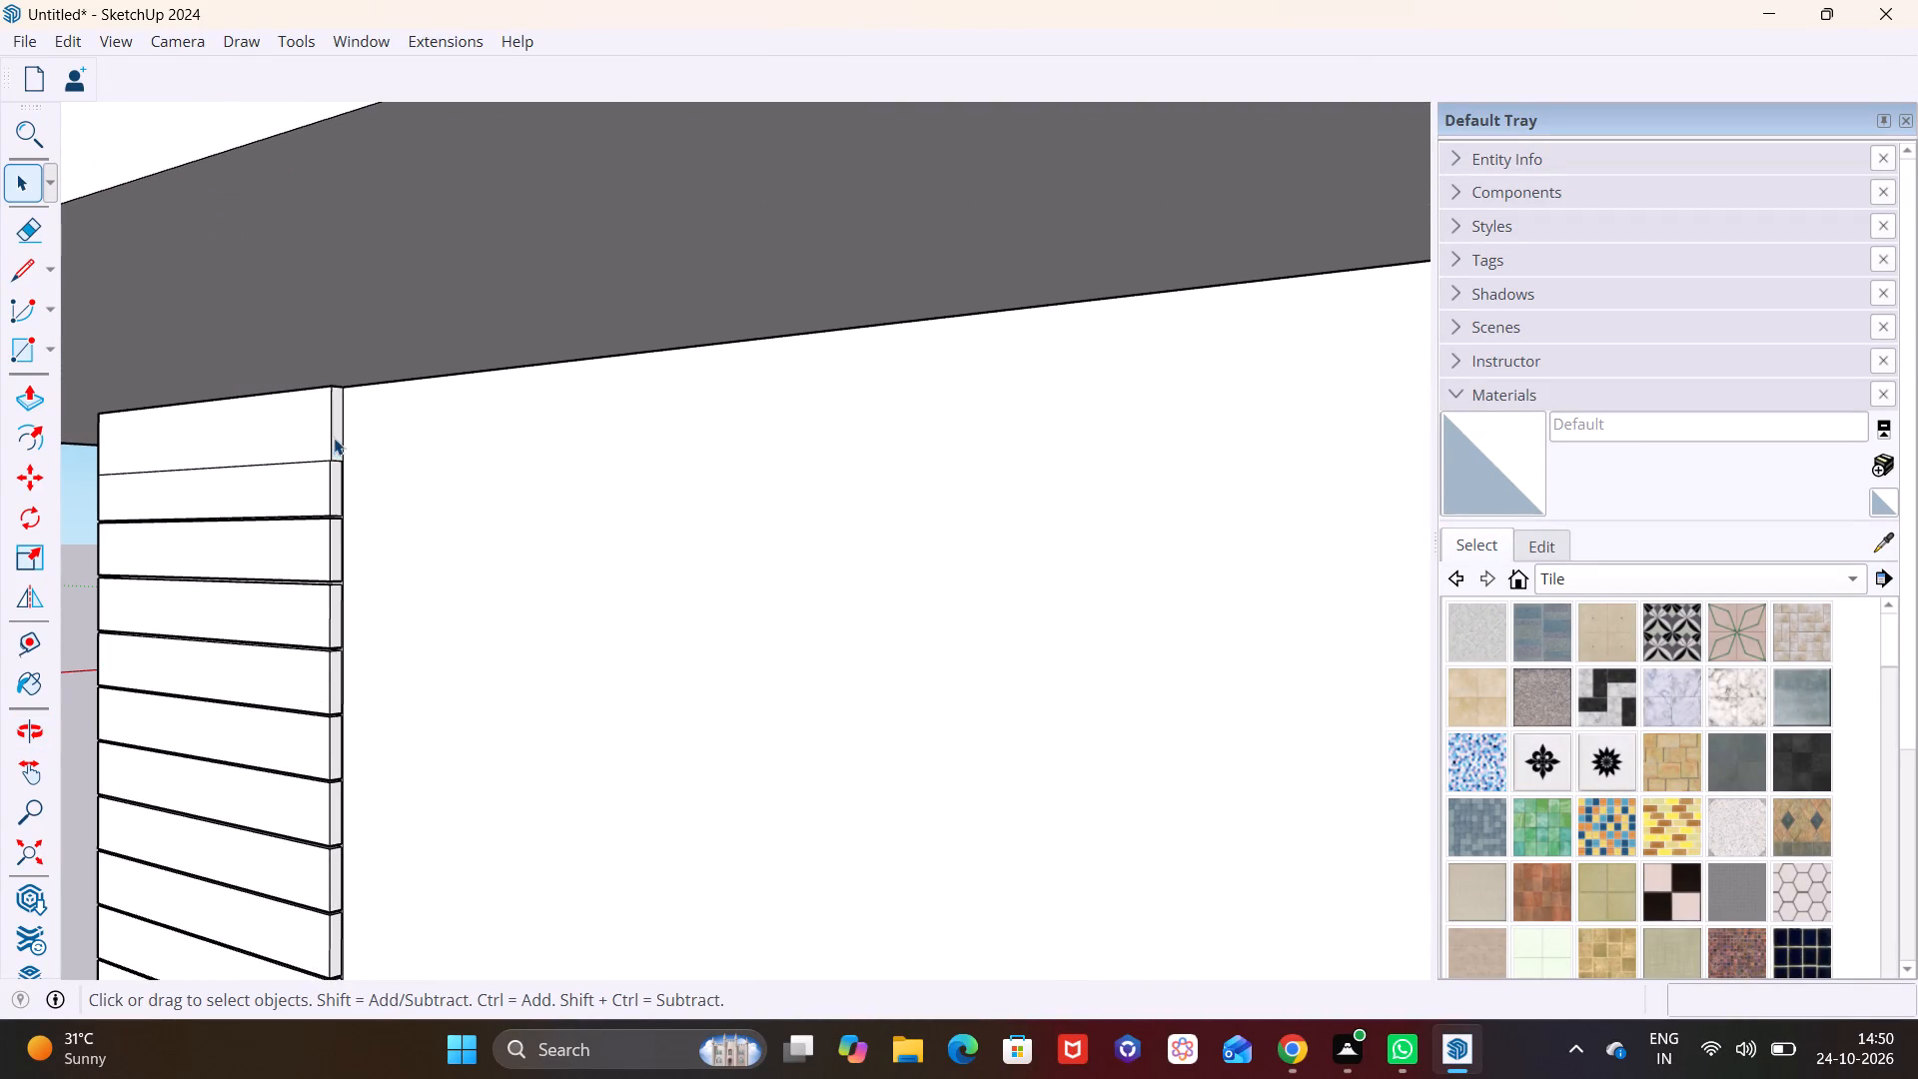
{"action": "left_click", "coordinate": [334, 438]}
{"action": "left_click", "coordinate": [339, 430]}
{"action": "left_click", "coordinate": [29, 394]}
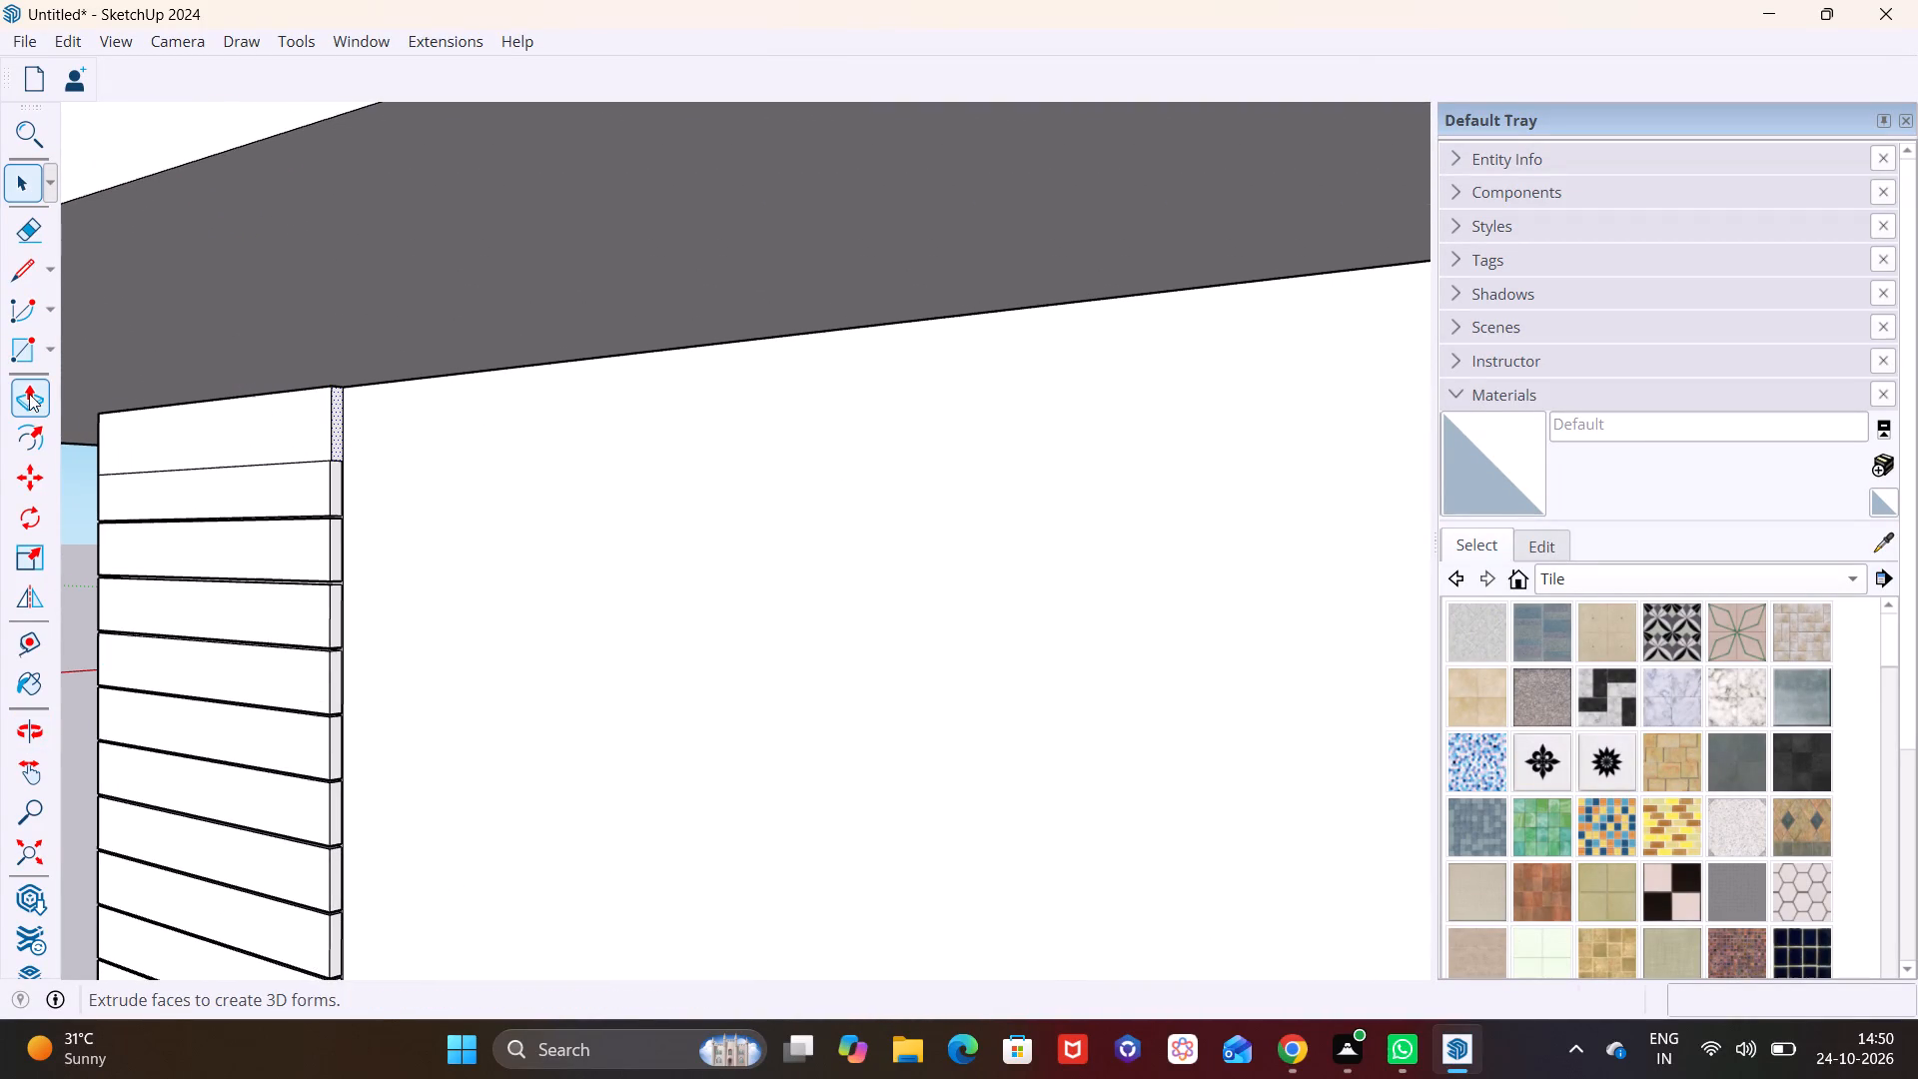
{"action": "left_click", "coordinate": [342, 426]}
{"action": "scroll", "coordinate": [719, 475], "scroll_direction": "down", "scroll_amount": 6}
{"action": "middle_click_drag", "start_coordinate": [1146, 483], "coordinate": [640, 535], "text": "shift"}
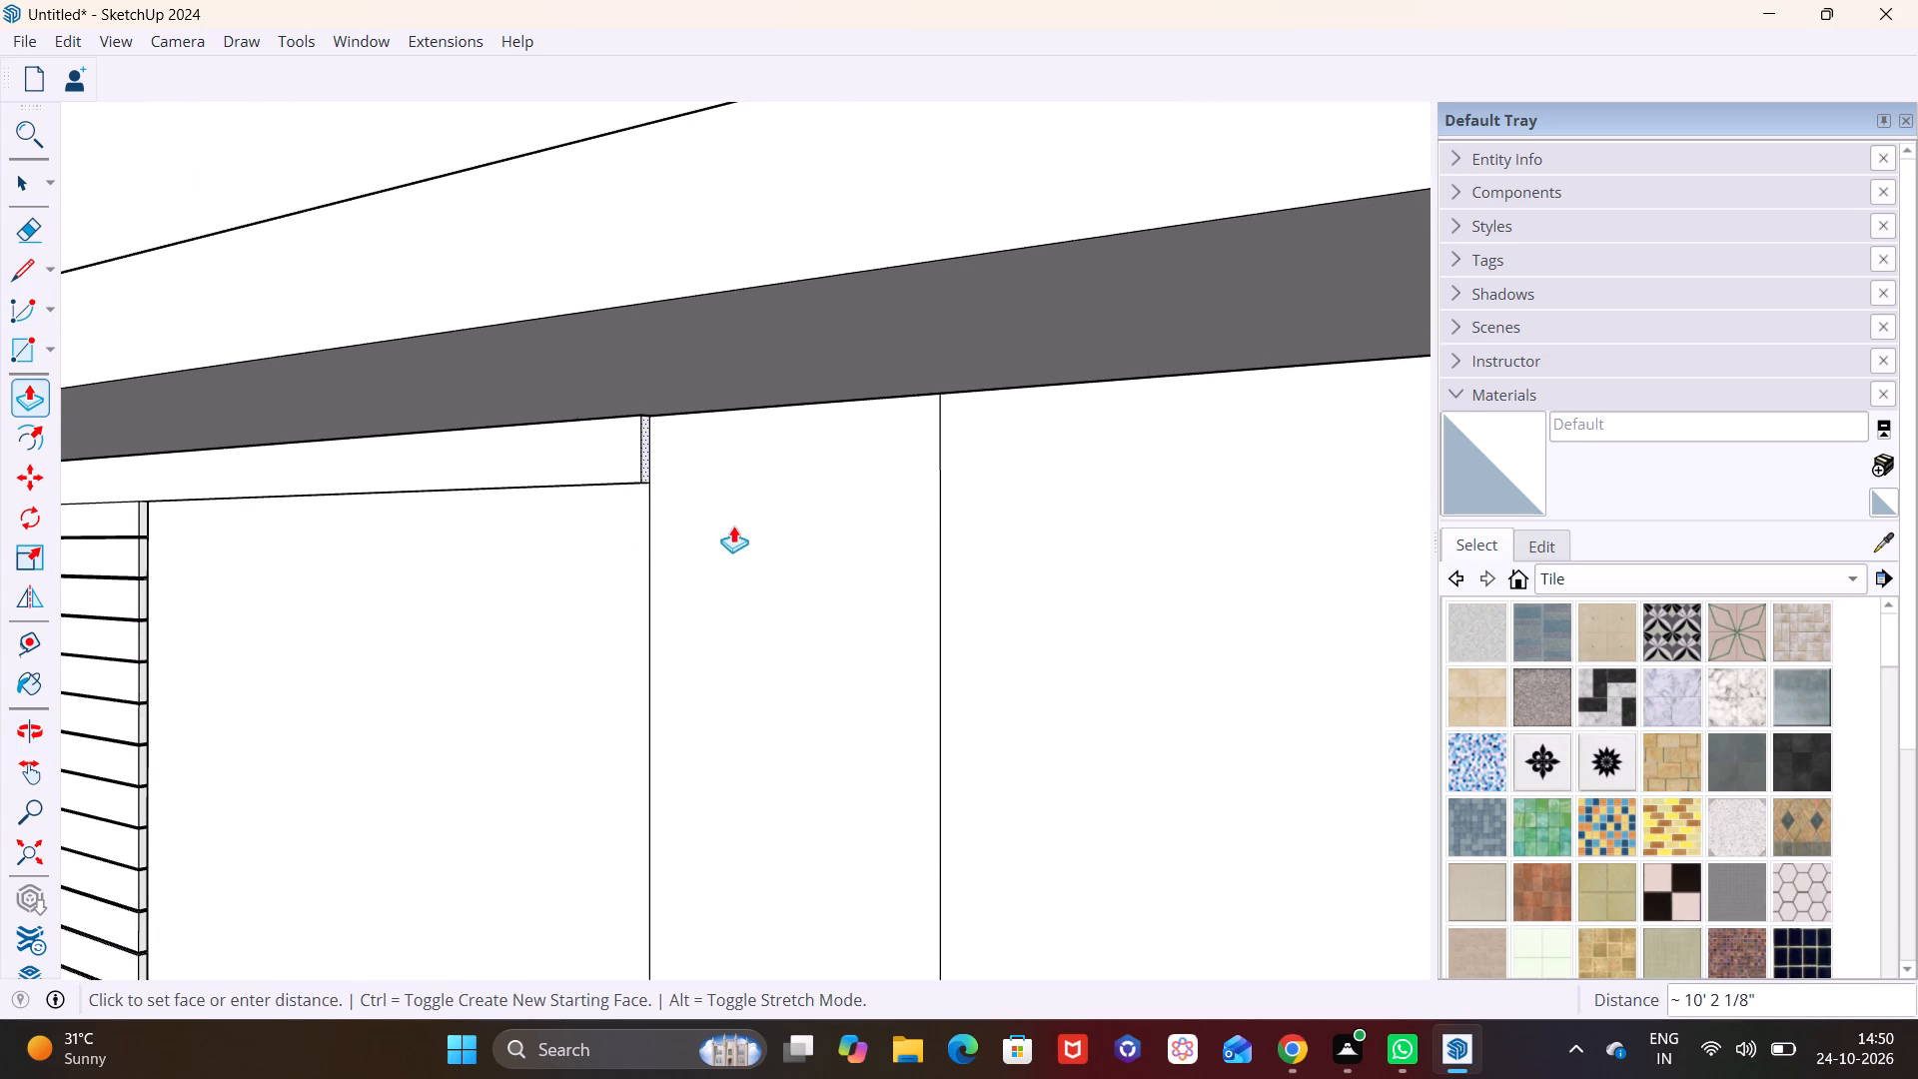
{"action": "left_click", "coordinate": [649, 458]}
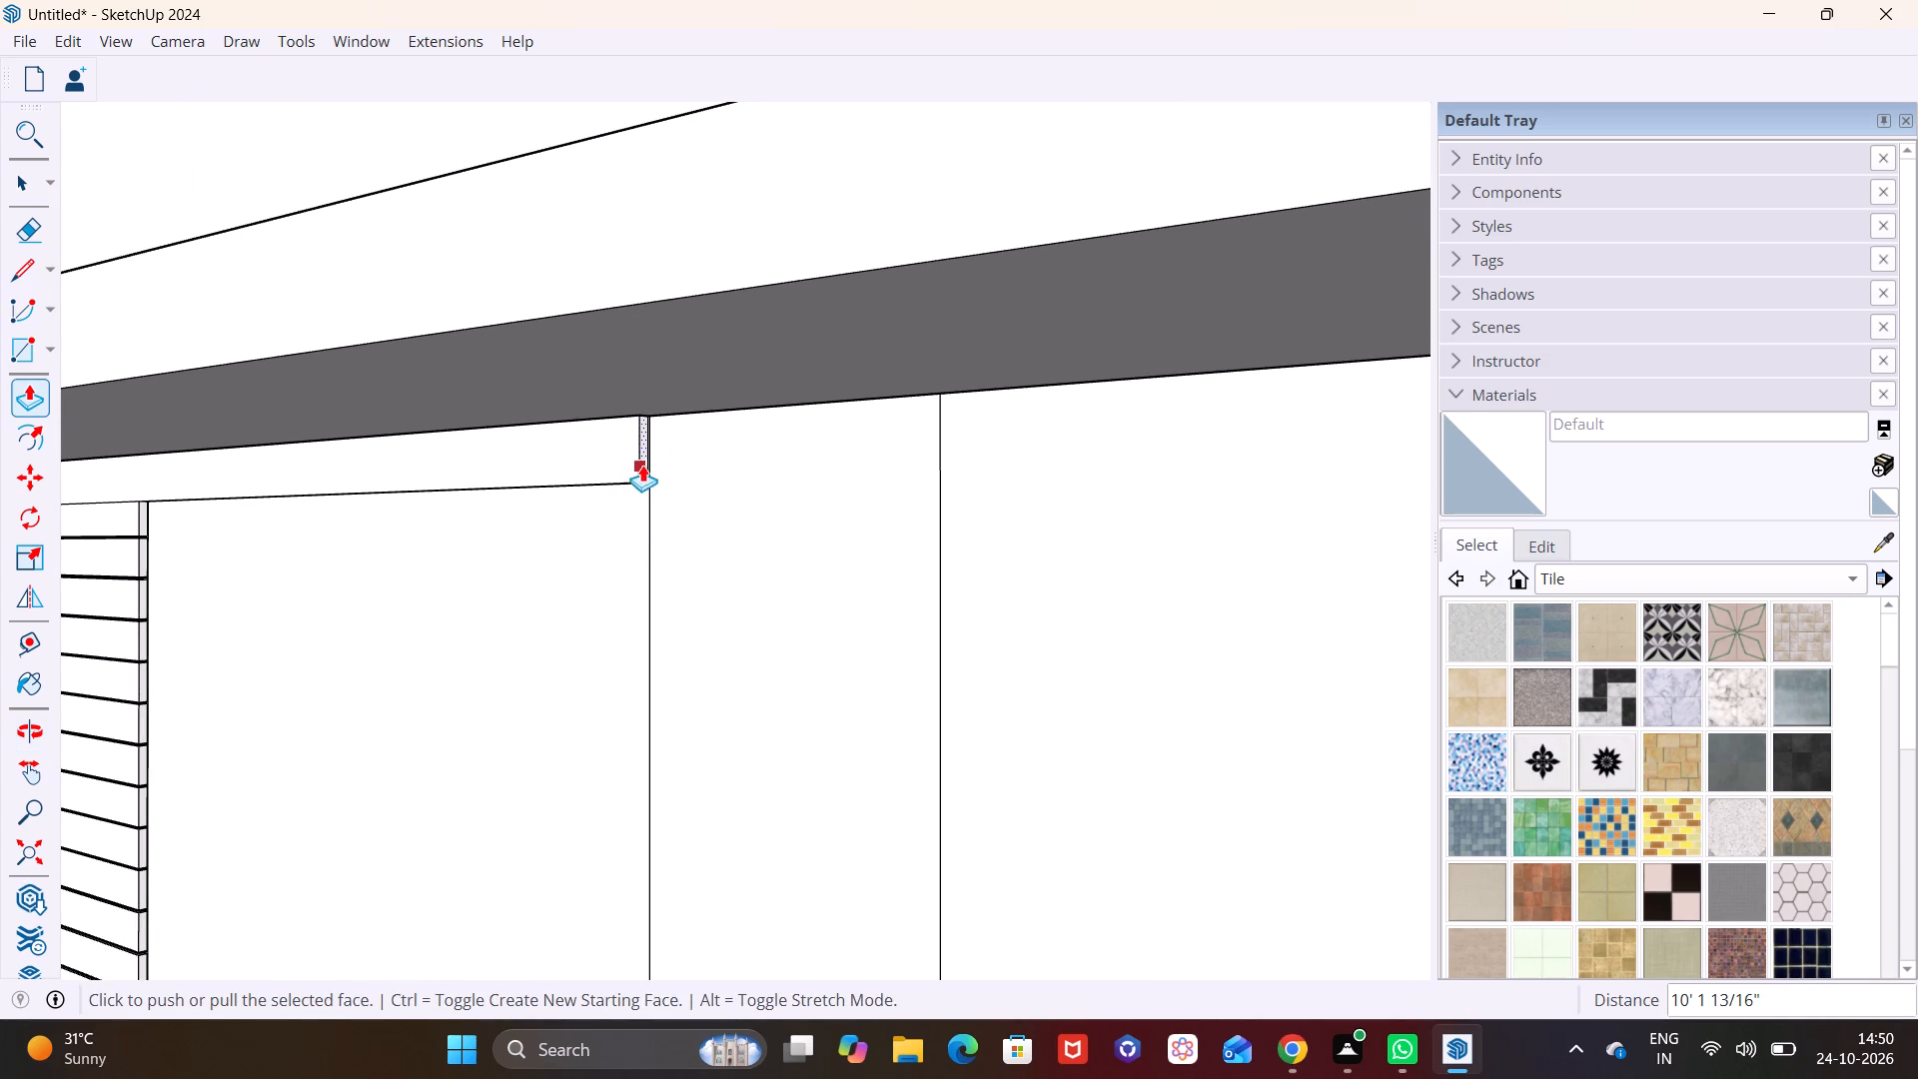
Pull the top band's end face further along the side wall so it ends at the second vertical line.
{"action": "left_click", "coordinate": [644, 464]}
{"action": "left_click_drag", "start_coordinate": [647, 453], "coordinate": [791, 461]}
{"action": "scroll", "coordinate": [584, 444], "scroll_direction": "up", "scroll_amount": 7}
{"action": "left_click_drag", "start_coordinate": [683, 459], "coordinate": [1032, 482]}
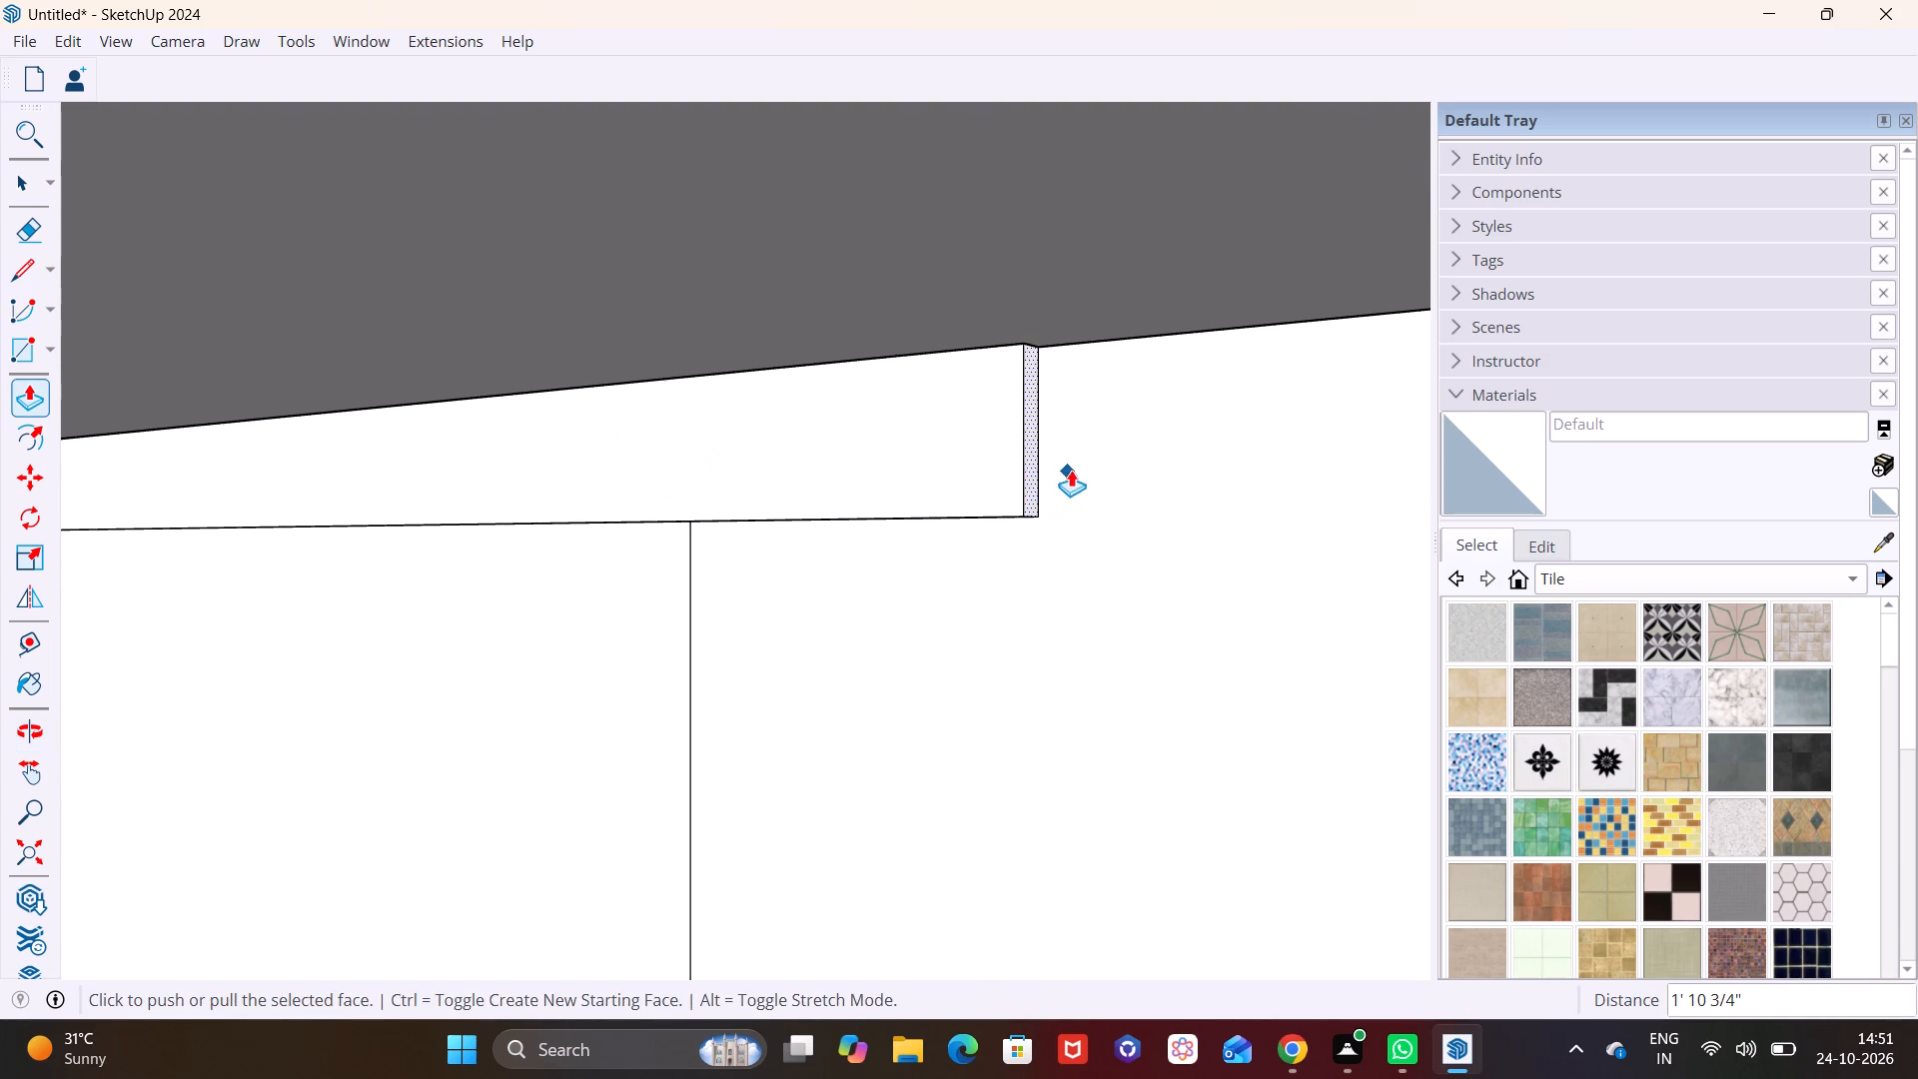
{"action": "scroll", "coordinate": [1072, 470], "scroll_direction": "down", "scroll_amount": 3}
{"action": "middle_click_drag", "start_coordinate": [982, 498], "coordinate": [784, 532]}
{"action": "left_click_drag", "start_coordinate": [1045, 471], "coordinate": [1336, 477]}
{"action": "left_click", "coordinate": [1344, 487]}
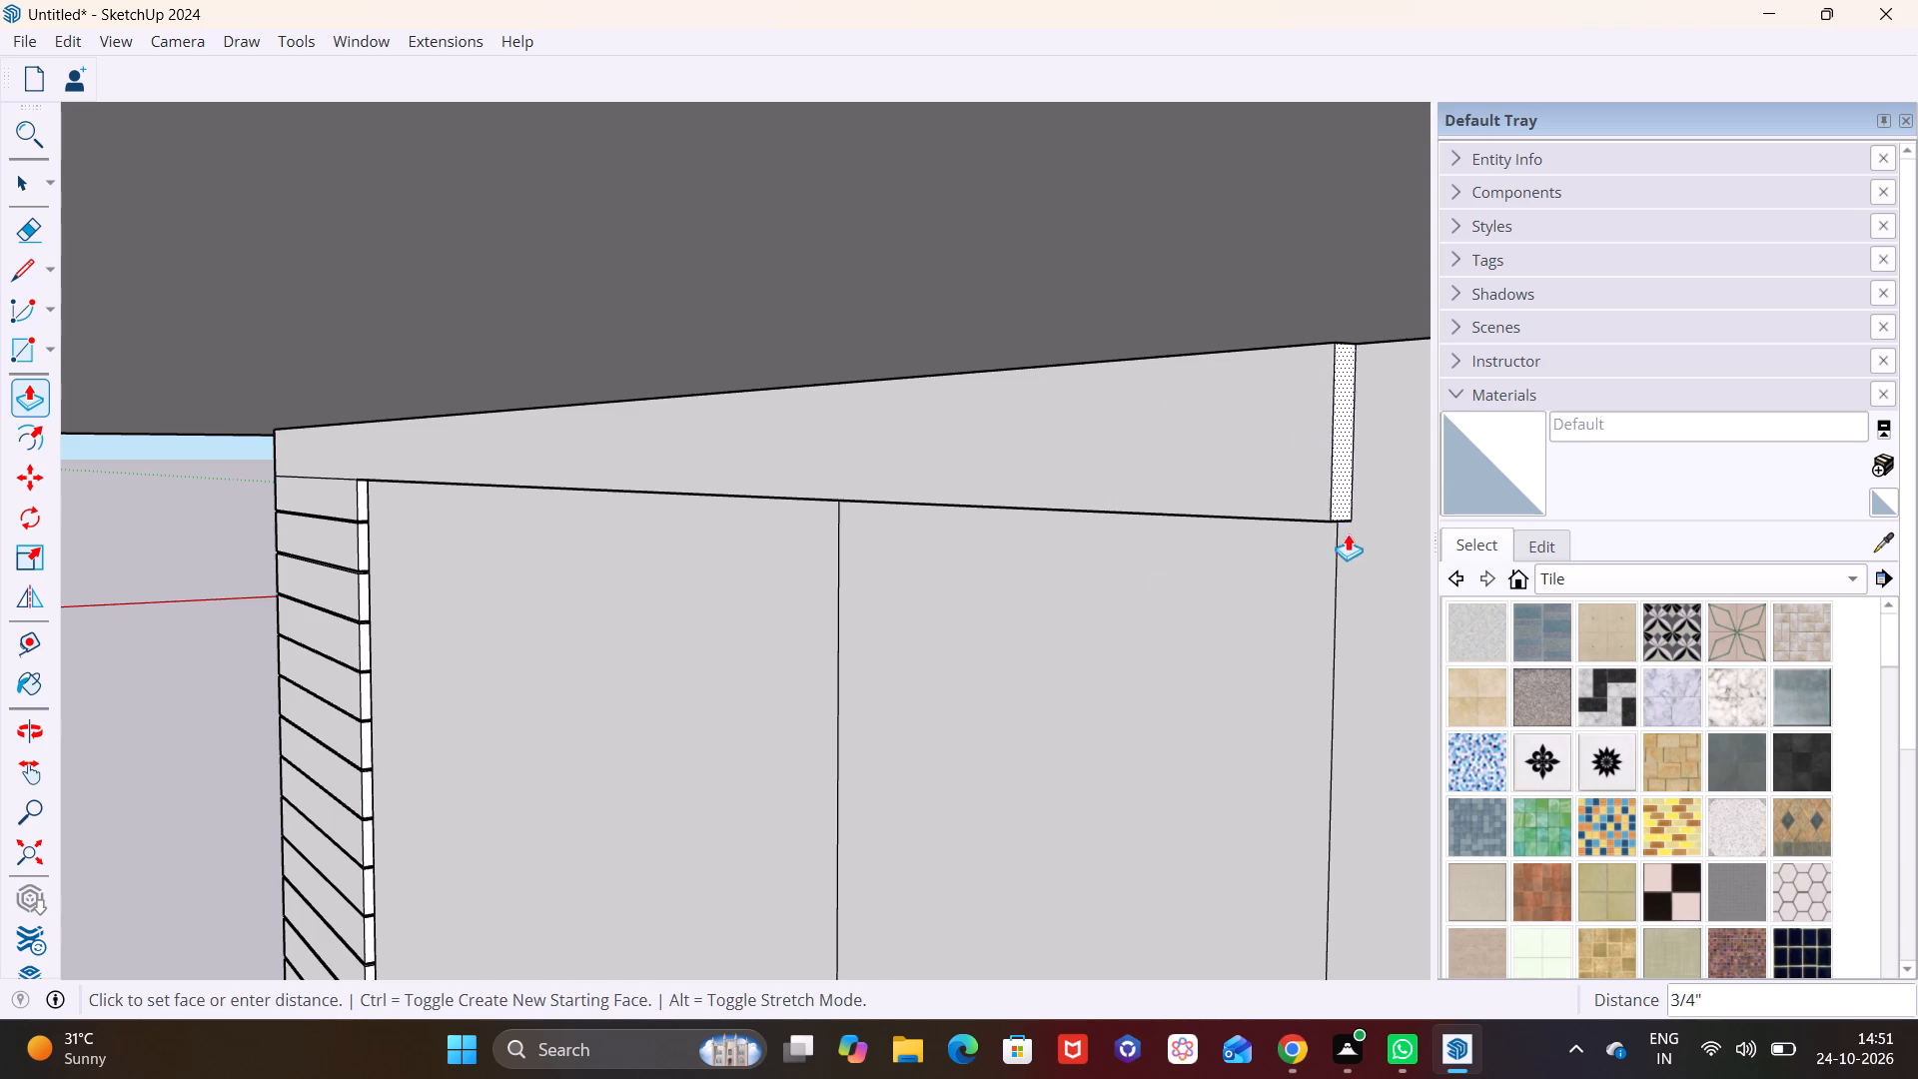
{"action": "left_click", "coordinate": [1336, 544]}
{"action": "key", "text": "space"}
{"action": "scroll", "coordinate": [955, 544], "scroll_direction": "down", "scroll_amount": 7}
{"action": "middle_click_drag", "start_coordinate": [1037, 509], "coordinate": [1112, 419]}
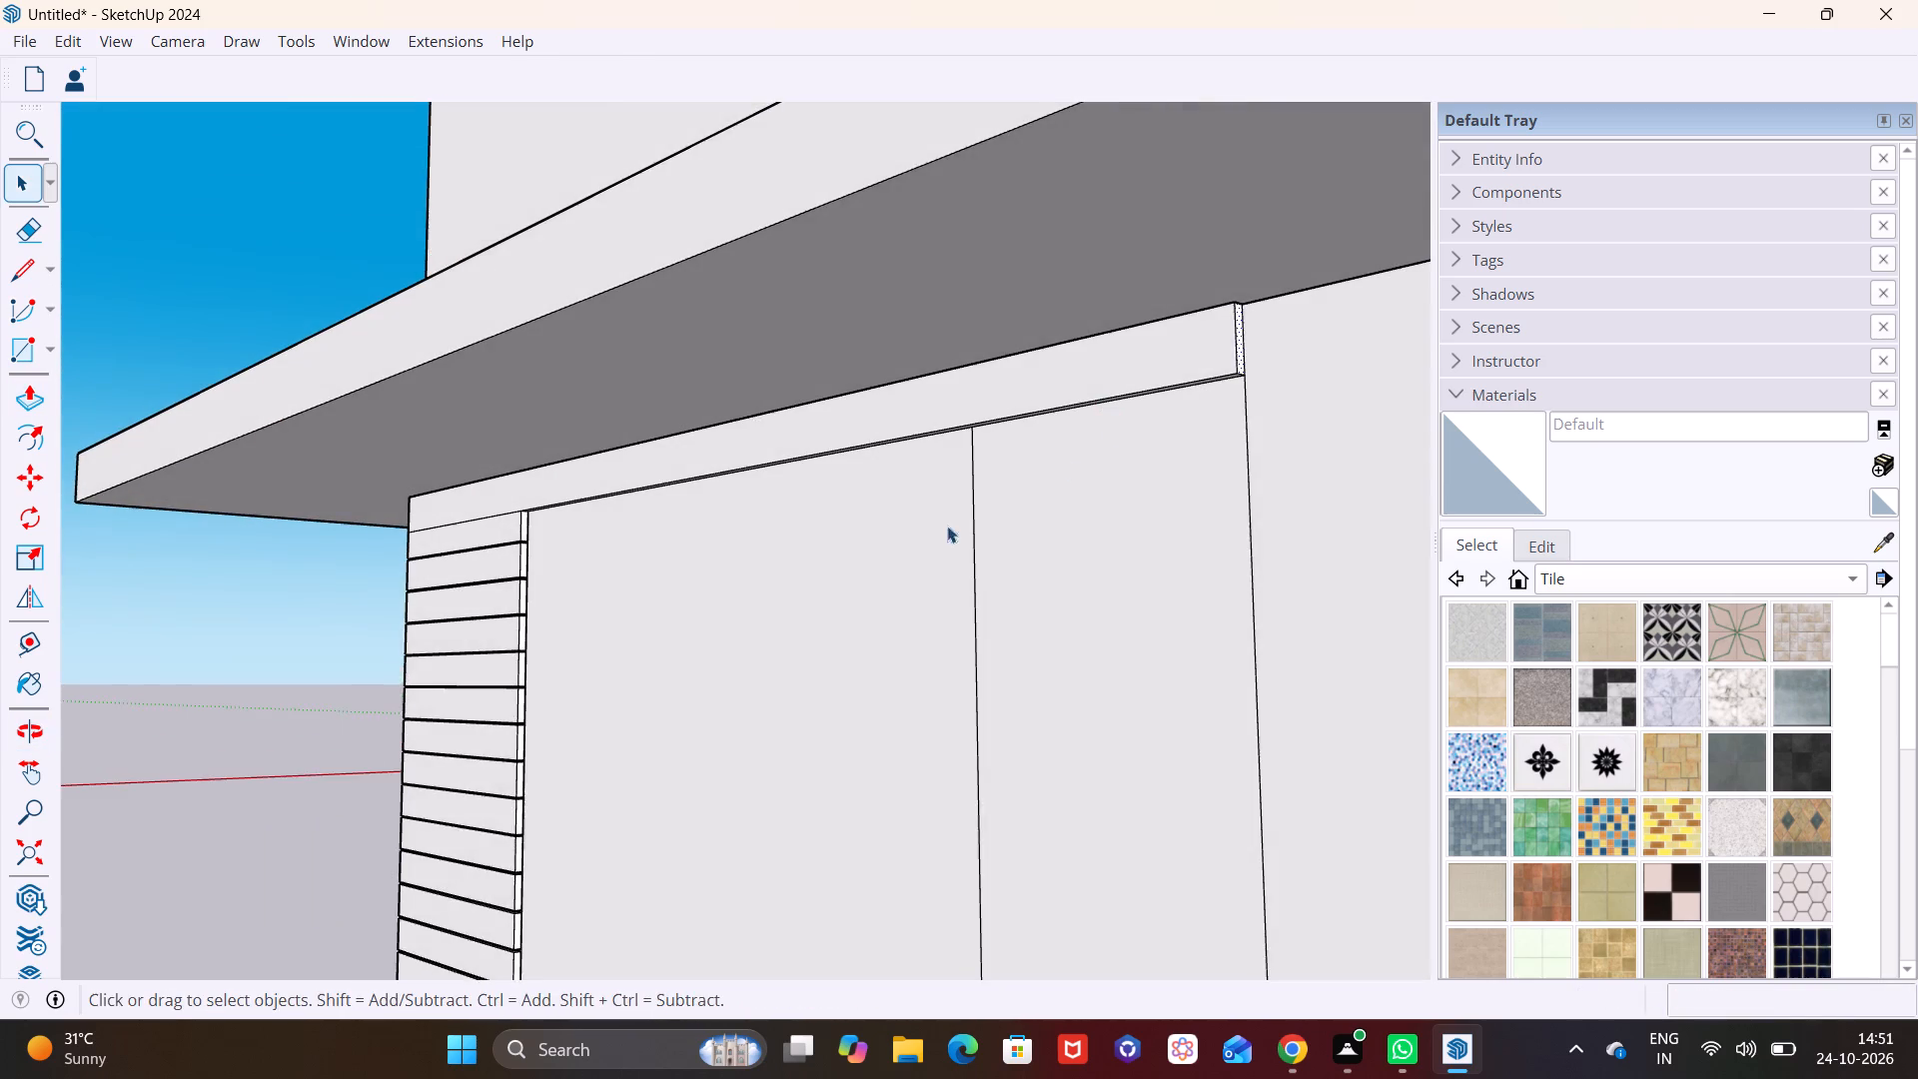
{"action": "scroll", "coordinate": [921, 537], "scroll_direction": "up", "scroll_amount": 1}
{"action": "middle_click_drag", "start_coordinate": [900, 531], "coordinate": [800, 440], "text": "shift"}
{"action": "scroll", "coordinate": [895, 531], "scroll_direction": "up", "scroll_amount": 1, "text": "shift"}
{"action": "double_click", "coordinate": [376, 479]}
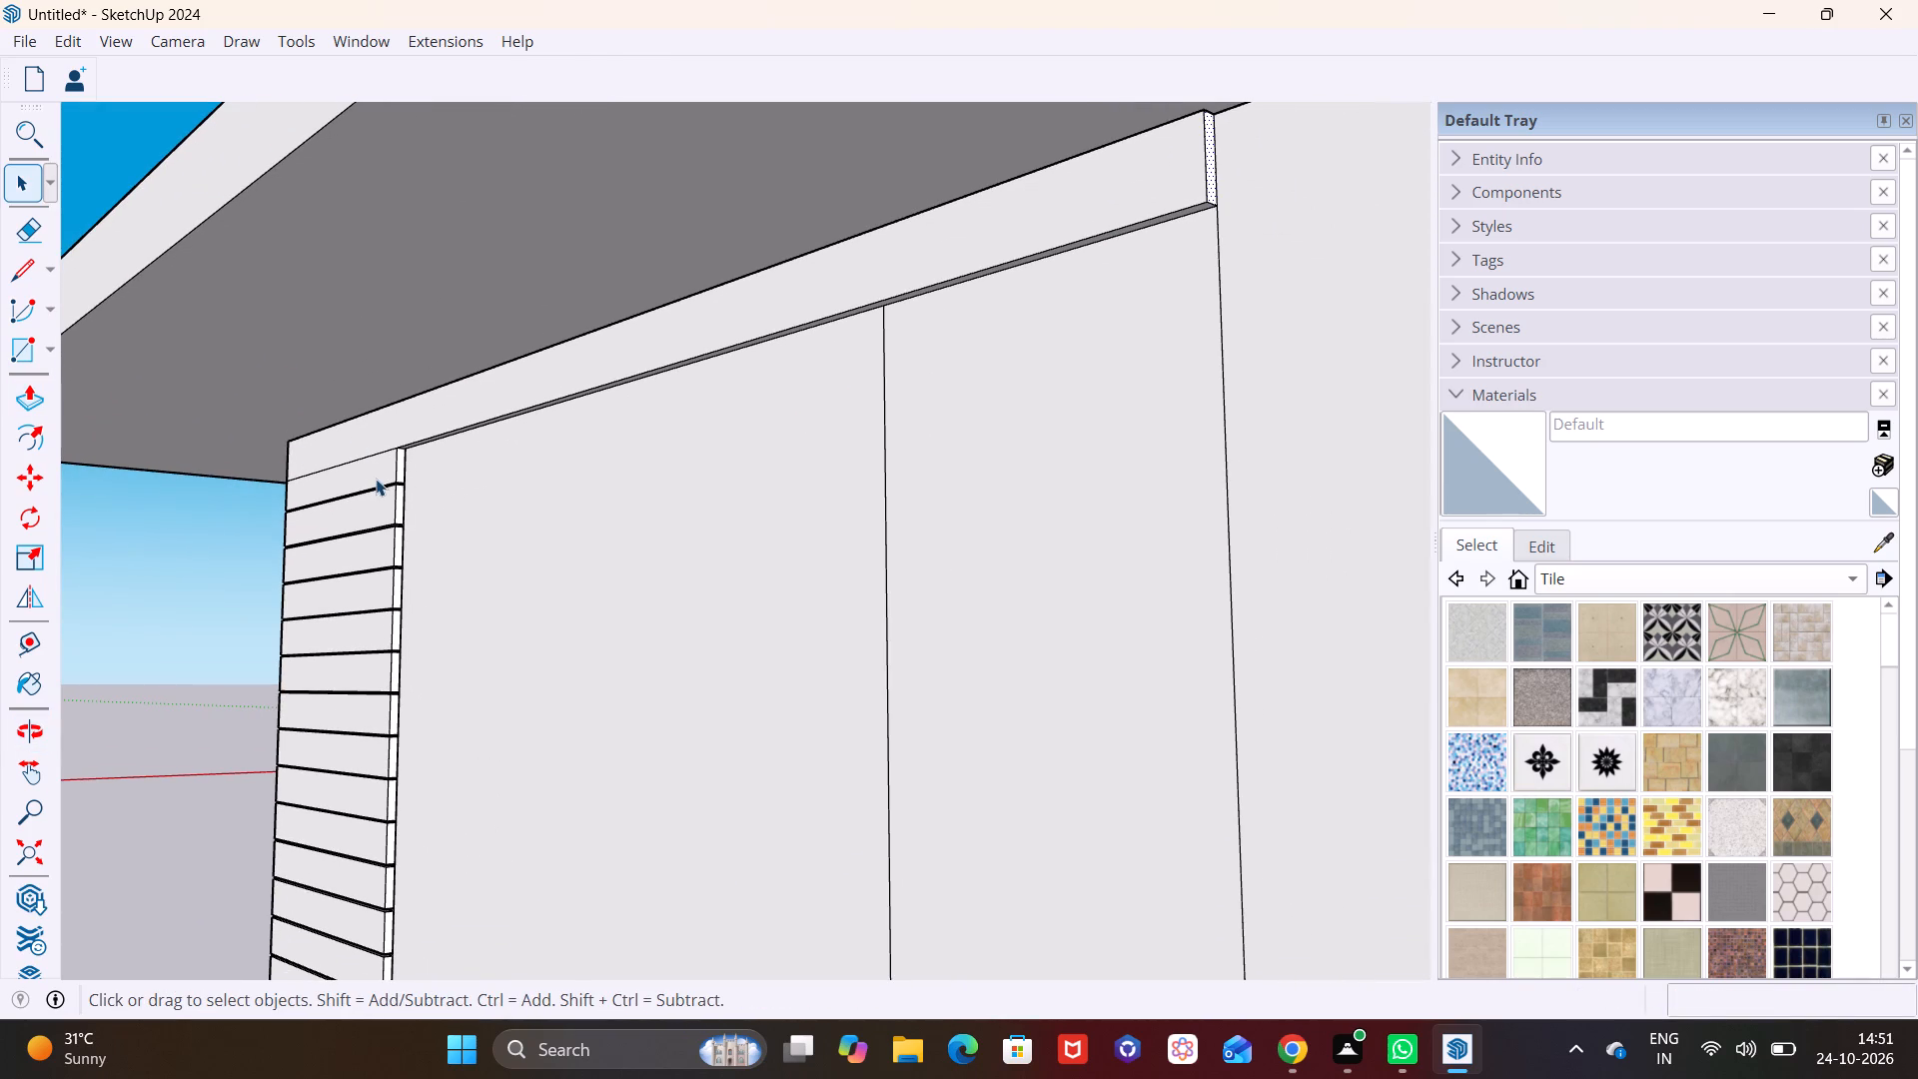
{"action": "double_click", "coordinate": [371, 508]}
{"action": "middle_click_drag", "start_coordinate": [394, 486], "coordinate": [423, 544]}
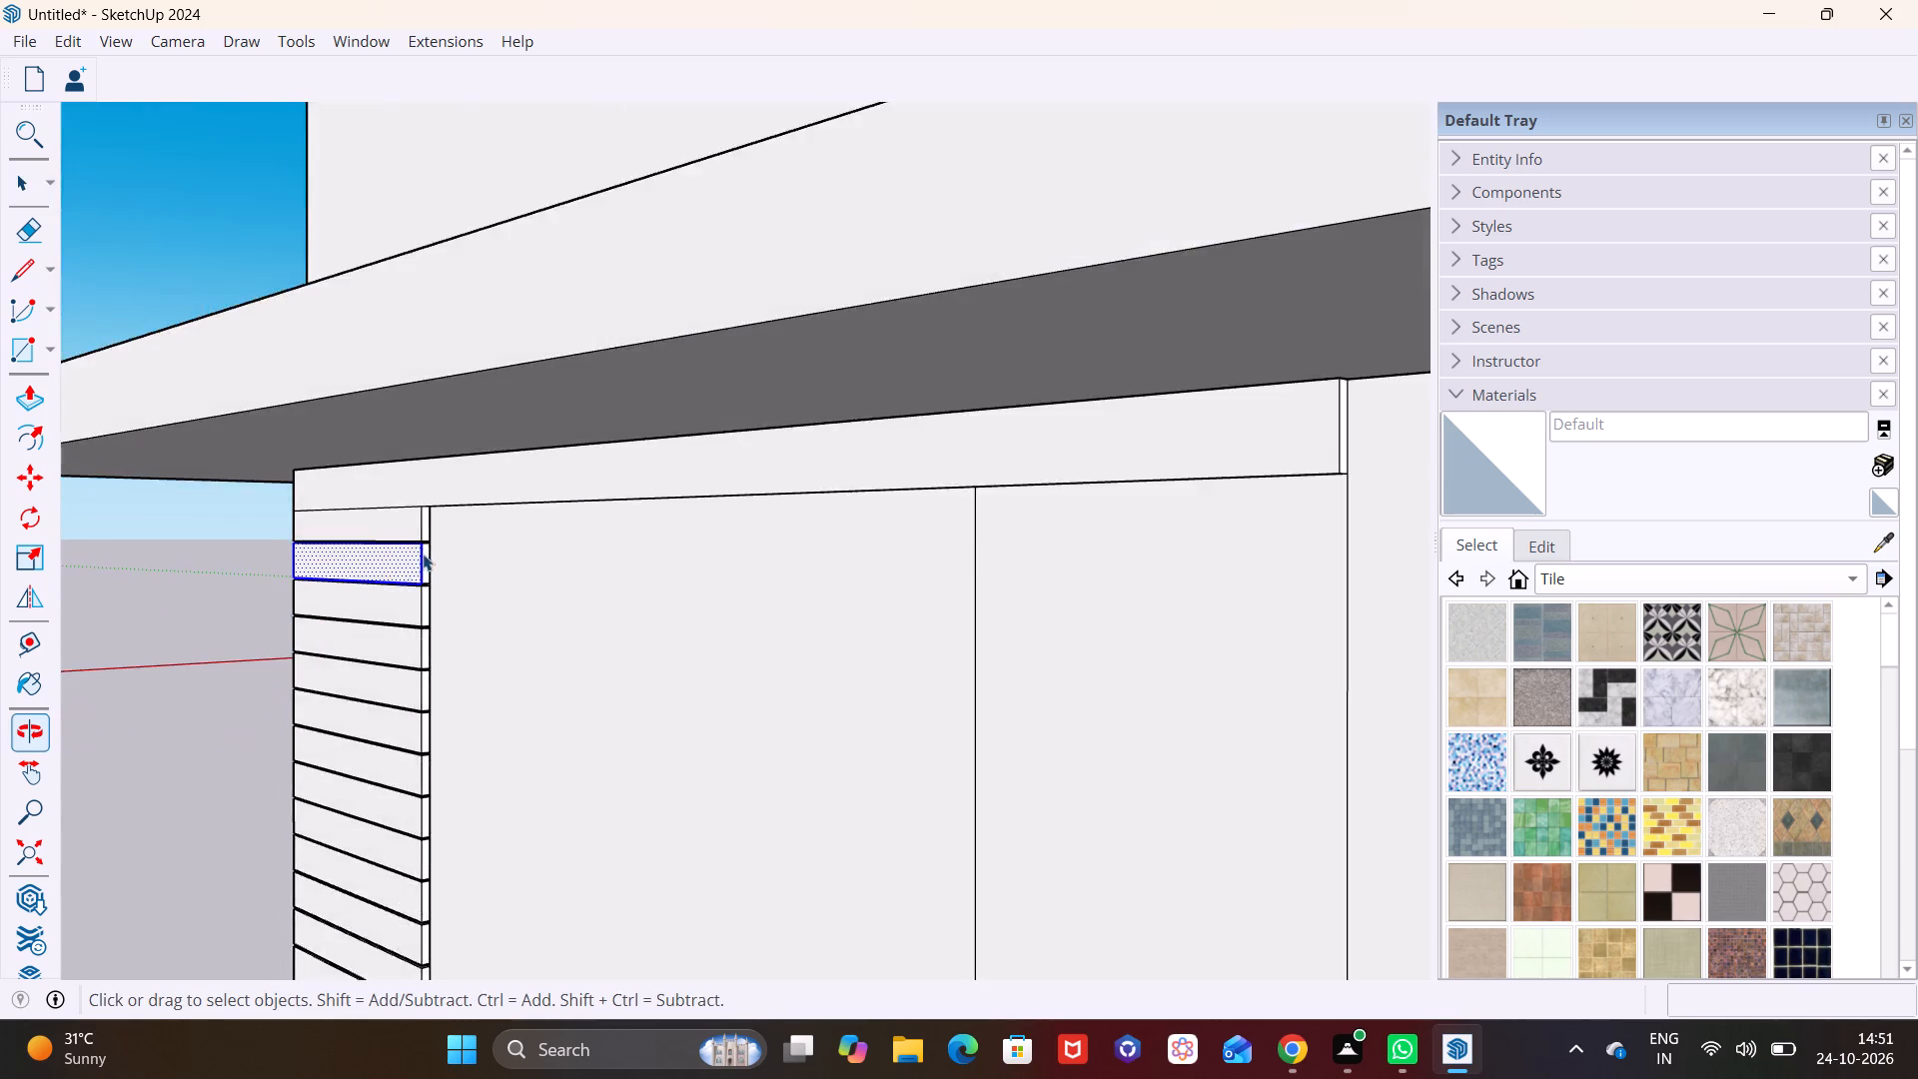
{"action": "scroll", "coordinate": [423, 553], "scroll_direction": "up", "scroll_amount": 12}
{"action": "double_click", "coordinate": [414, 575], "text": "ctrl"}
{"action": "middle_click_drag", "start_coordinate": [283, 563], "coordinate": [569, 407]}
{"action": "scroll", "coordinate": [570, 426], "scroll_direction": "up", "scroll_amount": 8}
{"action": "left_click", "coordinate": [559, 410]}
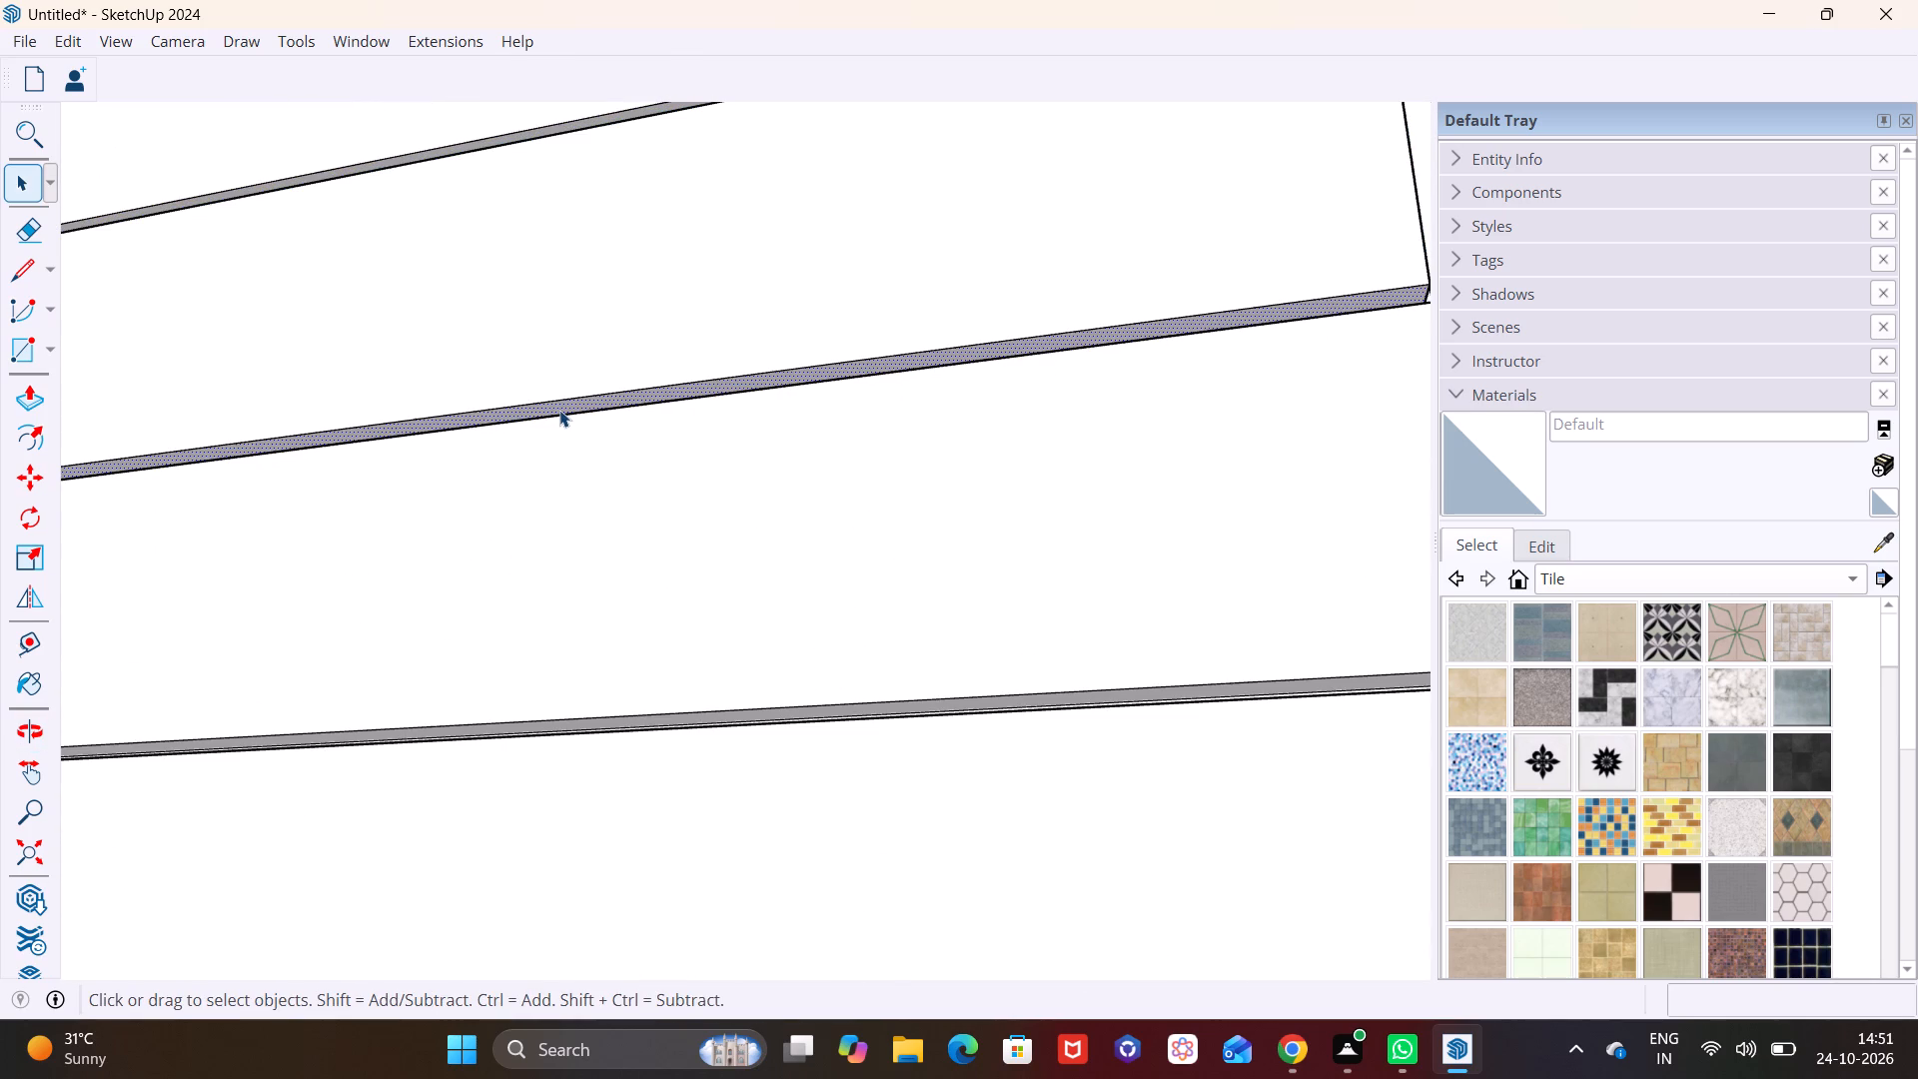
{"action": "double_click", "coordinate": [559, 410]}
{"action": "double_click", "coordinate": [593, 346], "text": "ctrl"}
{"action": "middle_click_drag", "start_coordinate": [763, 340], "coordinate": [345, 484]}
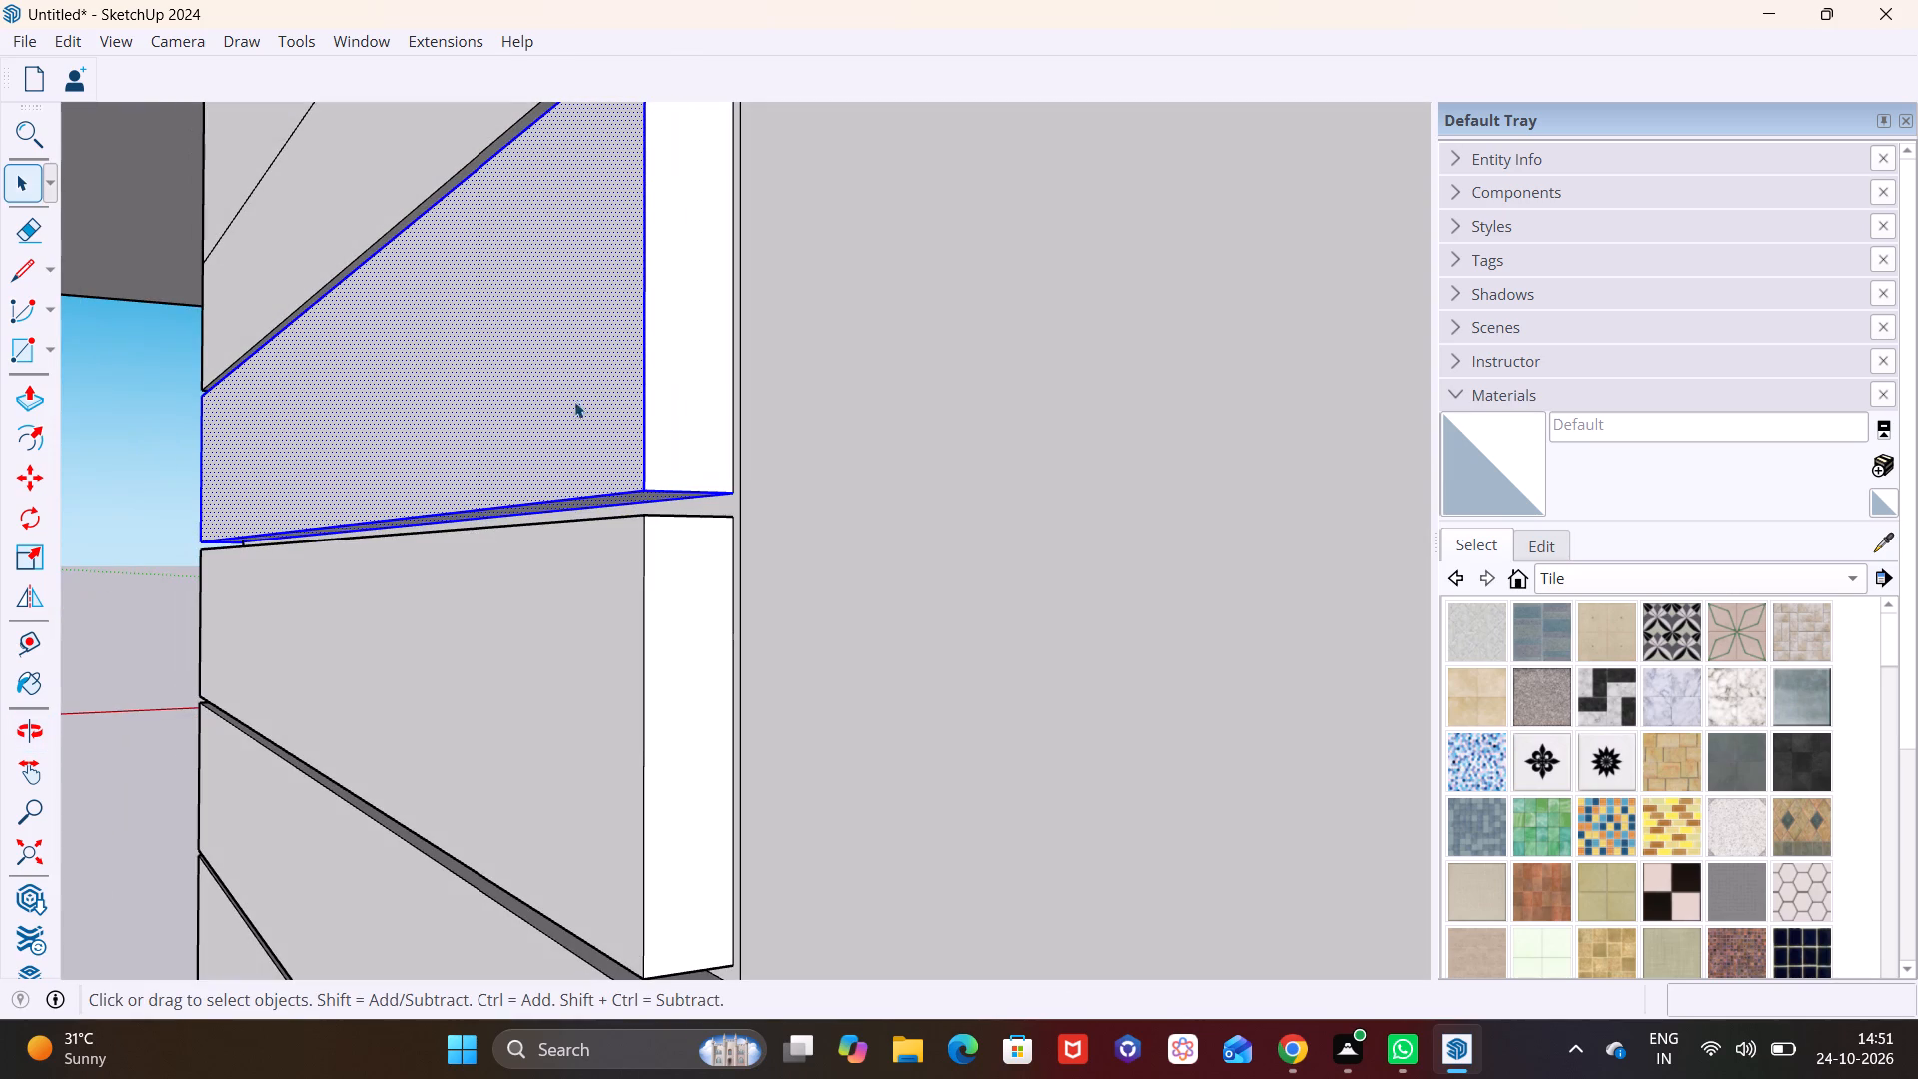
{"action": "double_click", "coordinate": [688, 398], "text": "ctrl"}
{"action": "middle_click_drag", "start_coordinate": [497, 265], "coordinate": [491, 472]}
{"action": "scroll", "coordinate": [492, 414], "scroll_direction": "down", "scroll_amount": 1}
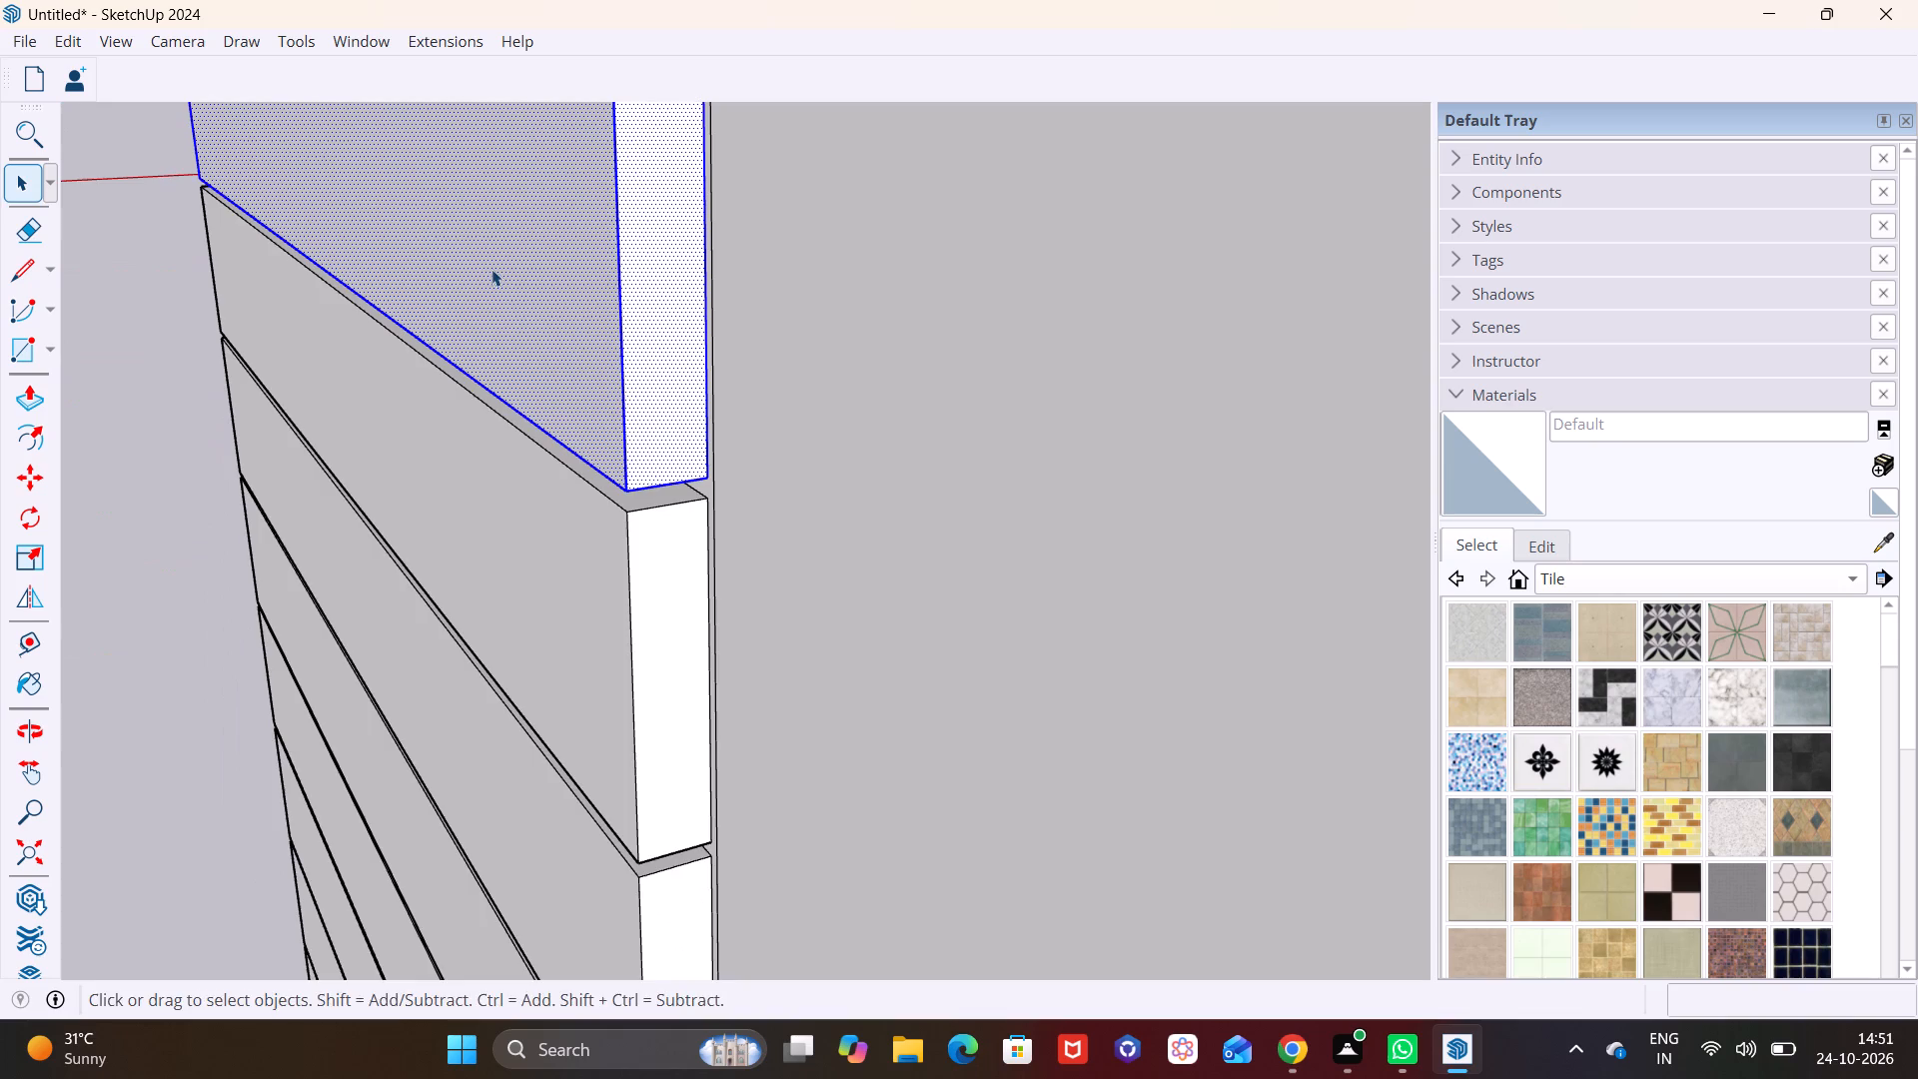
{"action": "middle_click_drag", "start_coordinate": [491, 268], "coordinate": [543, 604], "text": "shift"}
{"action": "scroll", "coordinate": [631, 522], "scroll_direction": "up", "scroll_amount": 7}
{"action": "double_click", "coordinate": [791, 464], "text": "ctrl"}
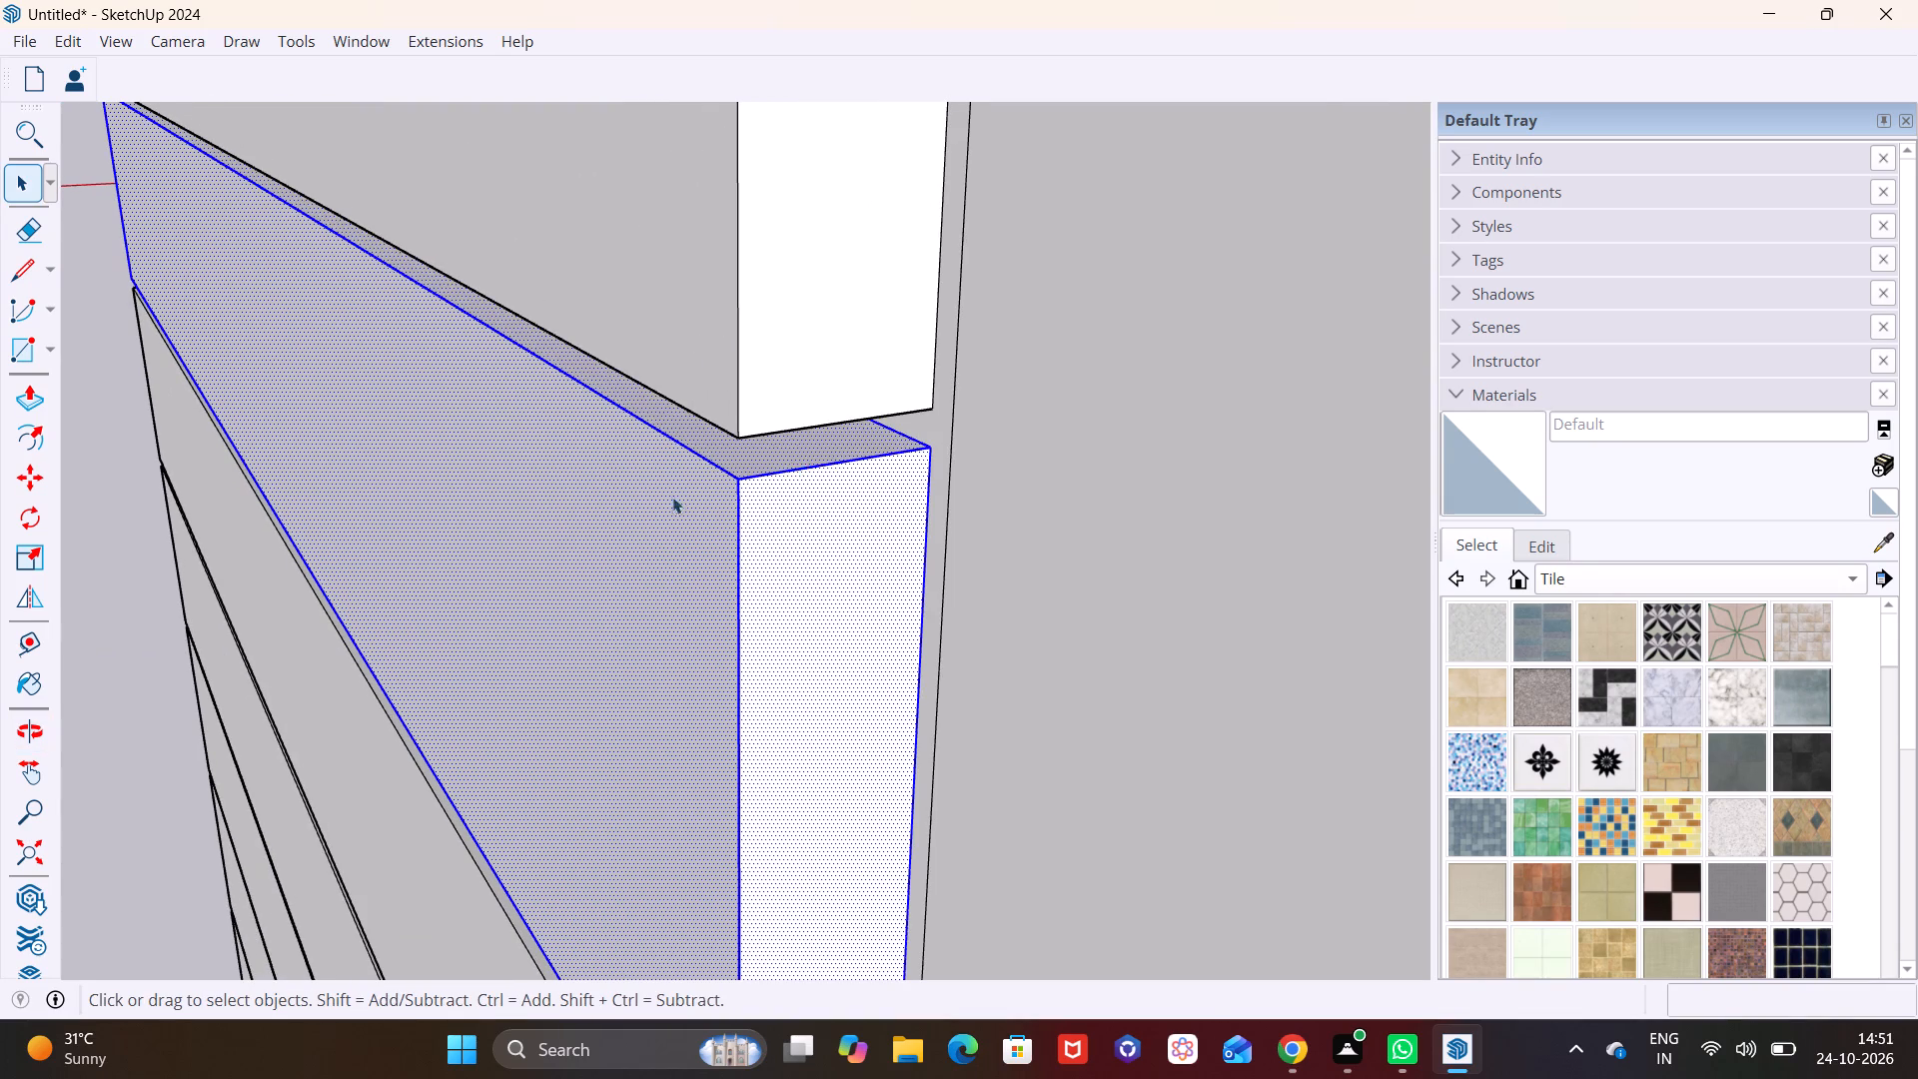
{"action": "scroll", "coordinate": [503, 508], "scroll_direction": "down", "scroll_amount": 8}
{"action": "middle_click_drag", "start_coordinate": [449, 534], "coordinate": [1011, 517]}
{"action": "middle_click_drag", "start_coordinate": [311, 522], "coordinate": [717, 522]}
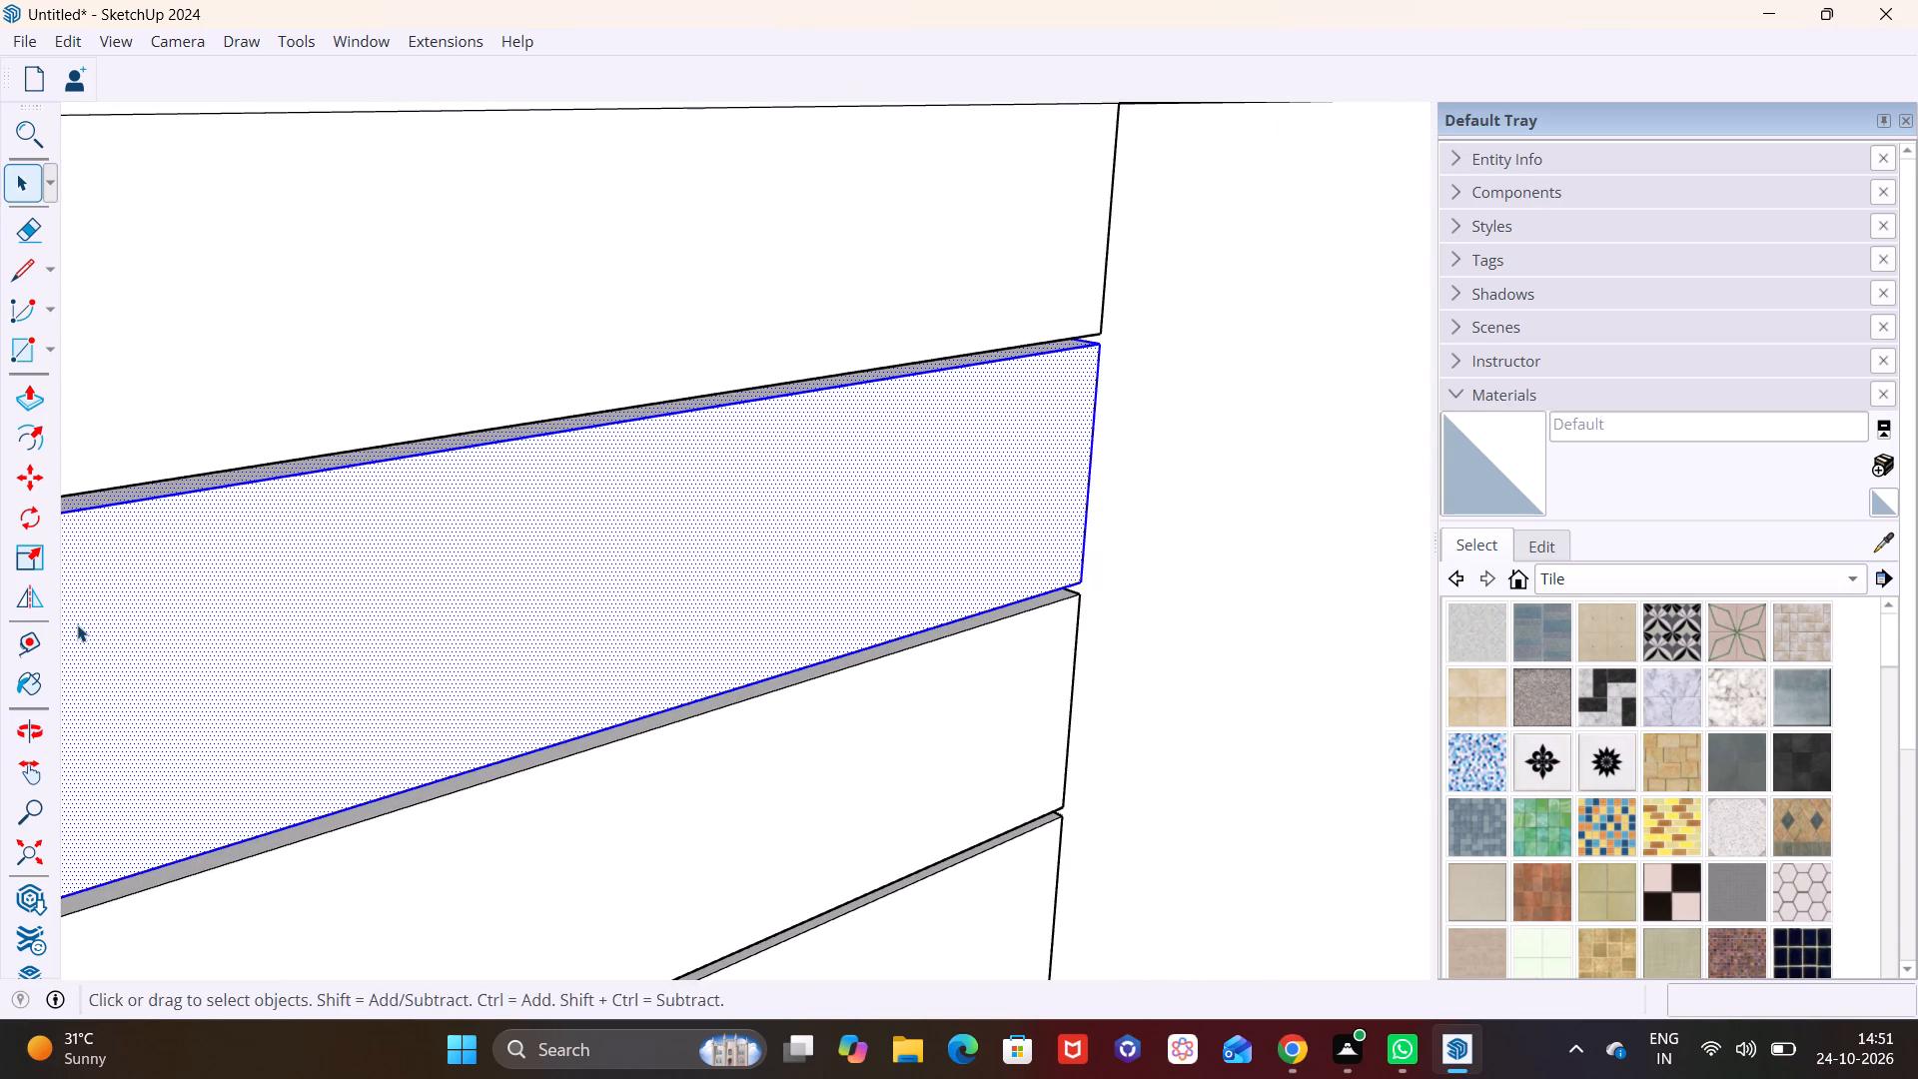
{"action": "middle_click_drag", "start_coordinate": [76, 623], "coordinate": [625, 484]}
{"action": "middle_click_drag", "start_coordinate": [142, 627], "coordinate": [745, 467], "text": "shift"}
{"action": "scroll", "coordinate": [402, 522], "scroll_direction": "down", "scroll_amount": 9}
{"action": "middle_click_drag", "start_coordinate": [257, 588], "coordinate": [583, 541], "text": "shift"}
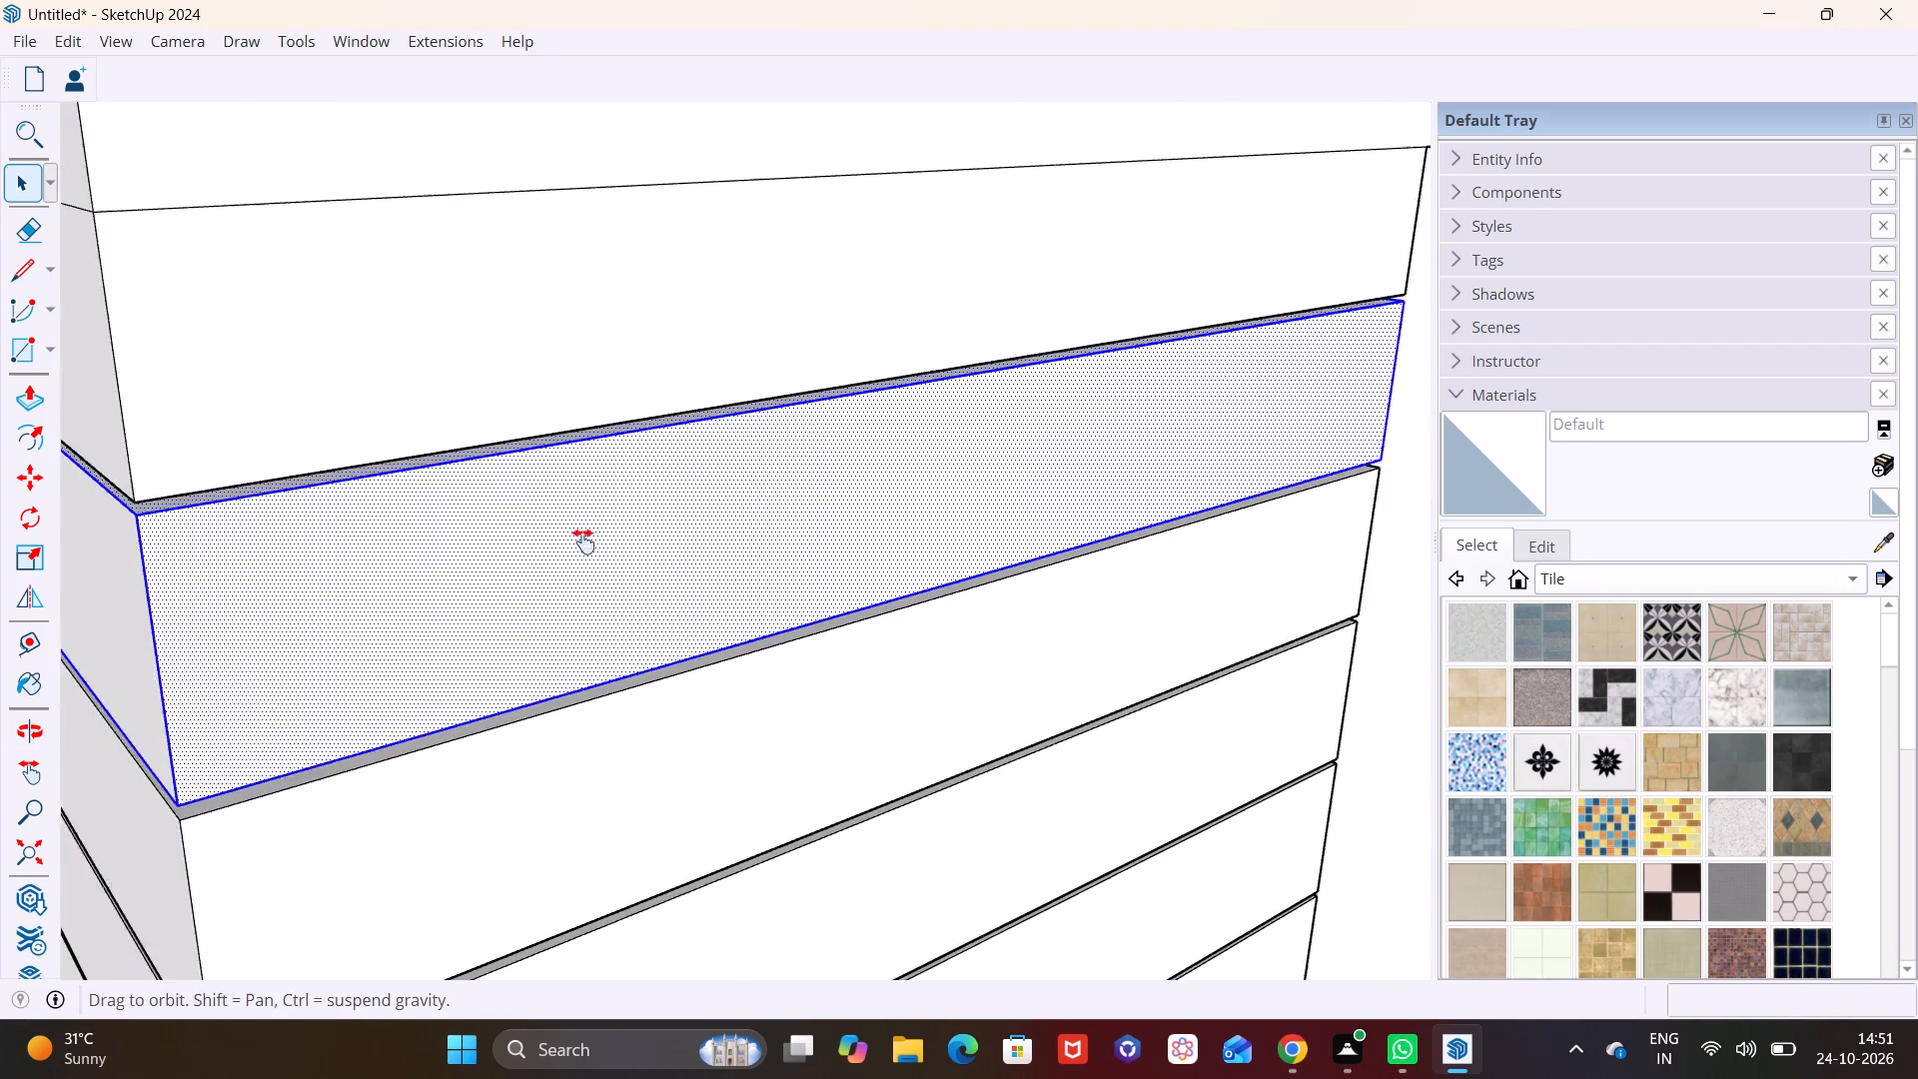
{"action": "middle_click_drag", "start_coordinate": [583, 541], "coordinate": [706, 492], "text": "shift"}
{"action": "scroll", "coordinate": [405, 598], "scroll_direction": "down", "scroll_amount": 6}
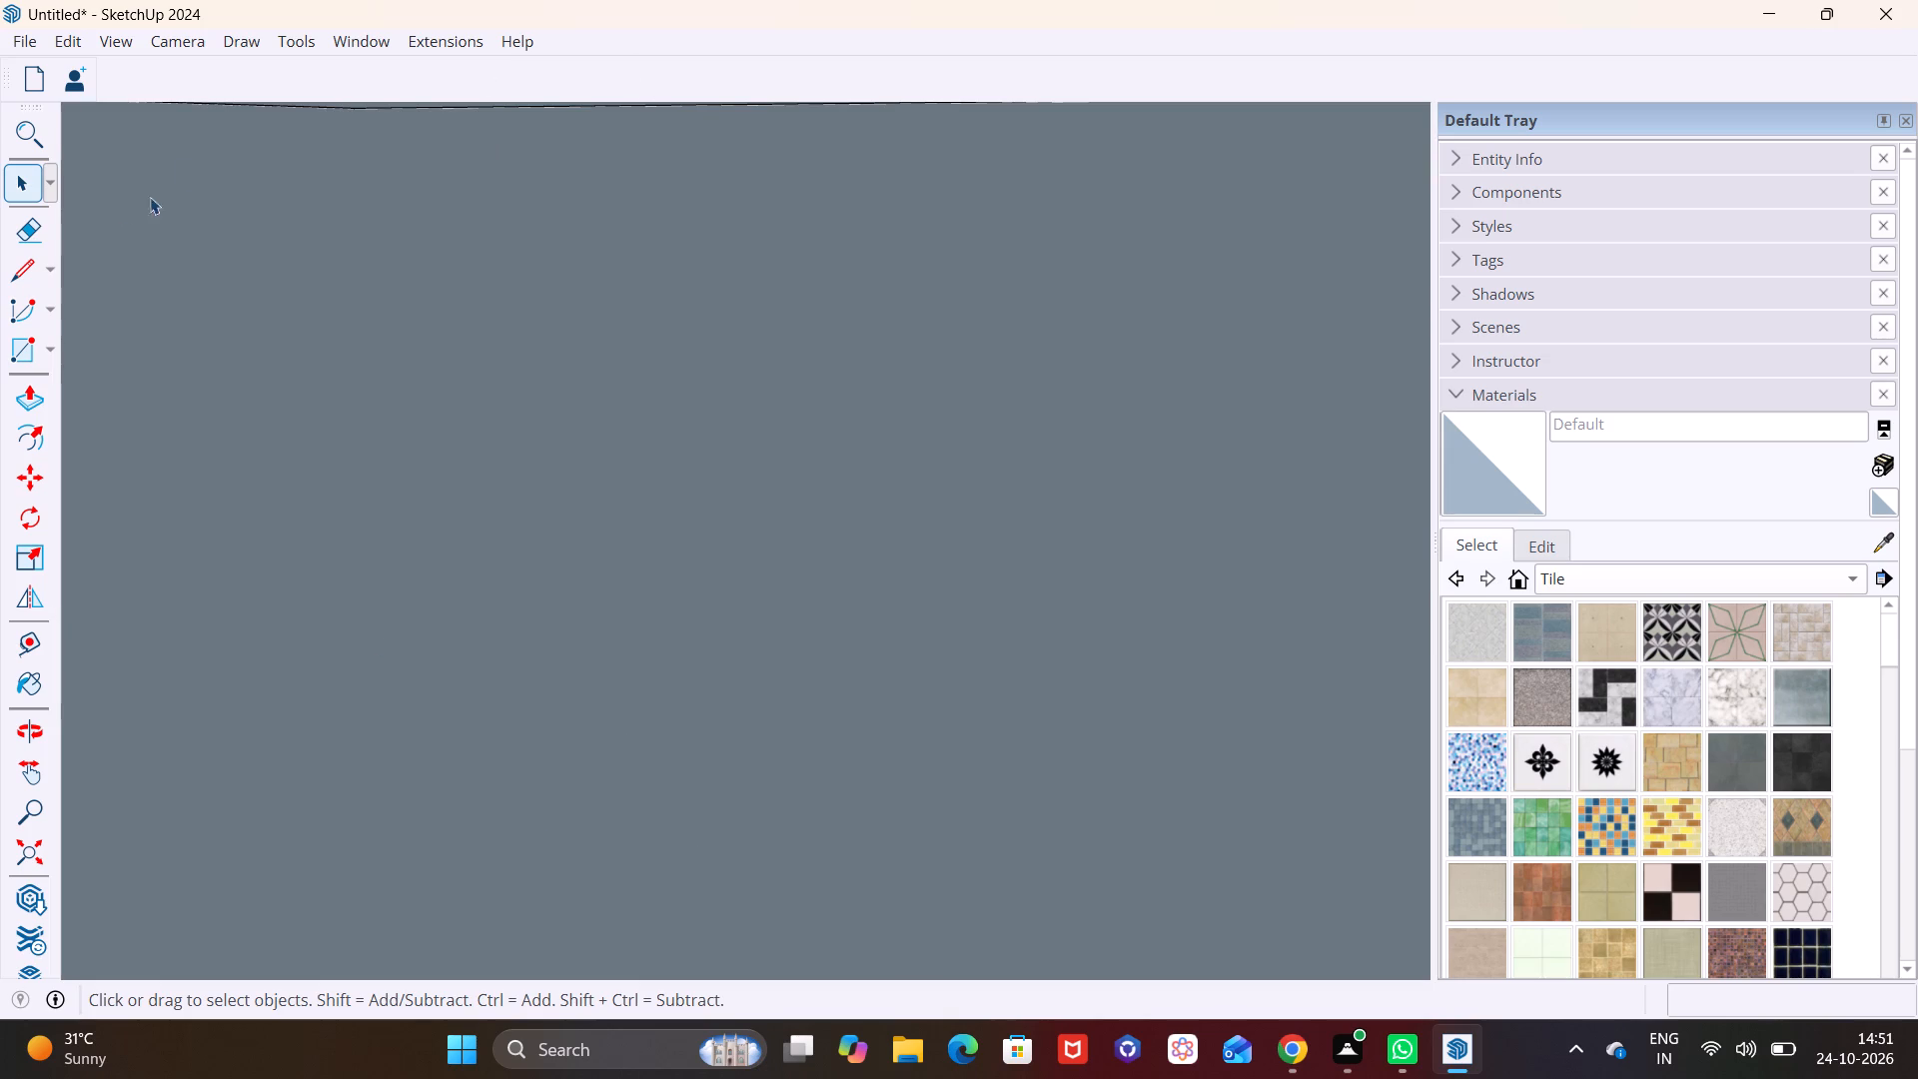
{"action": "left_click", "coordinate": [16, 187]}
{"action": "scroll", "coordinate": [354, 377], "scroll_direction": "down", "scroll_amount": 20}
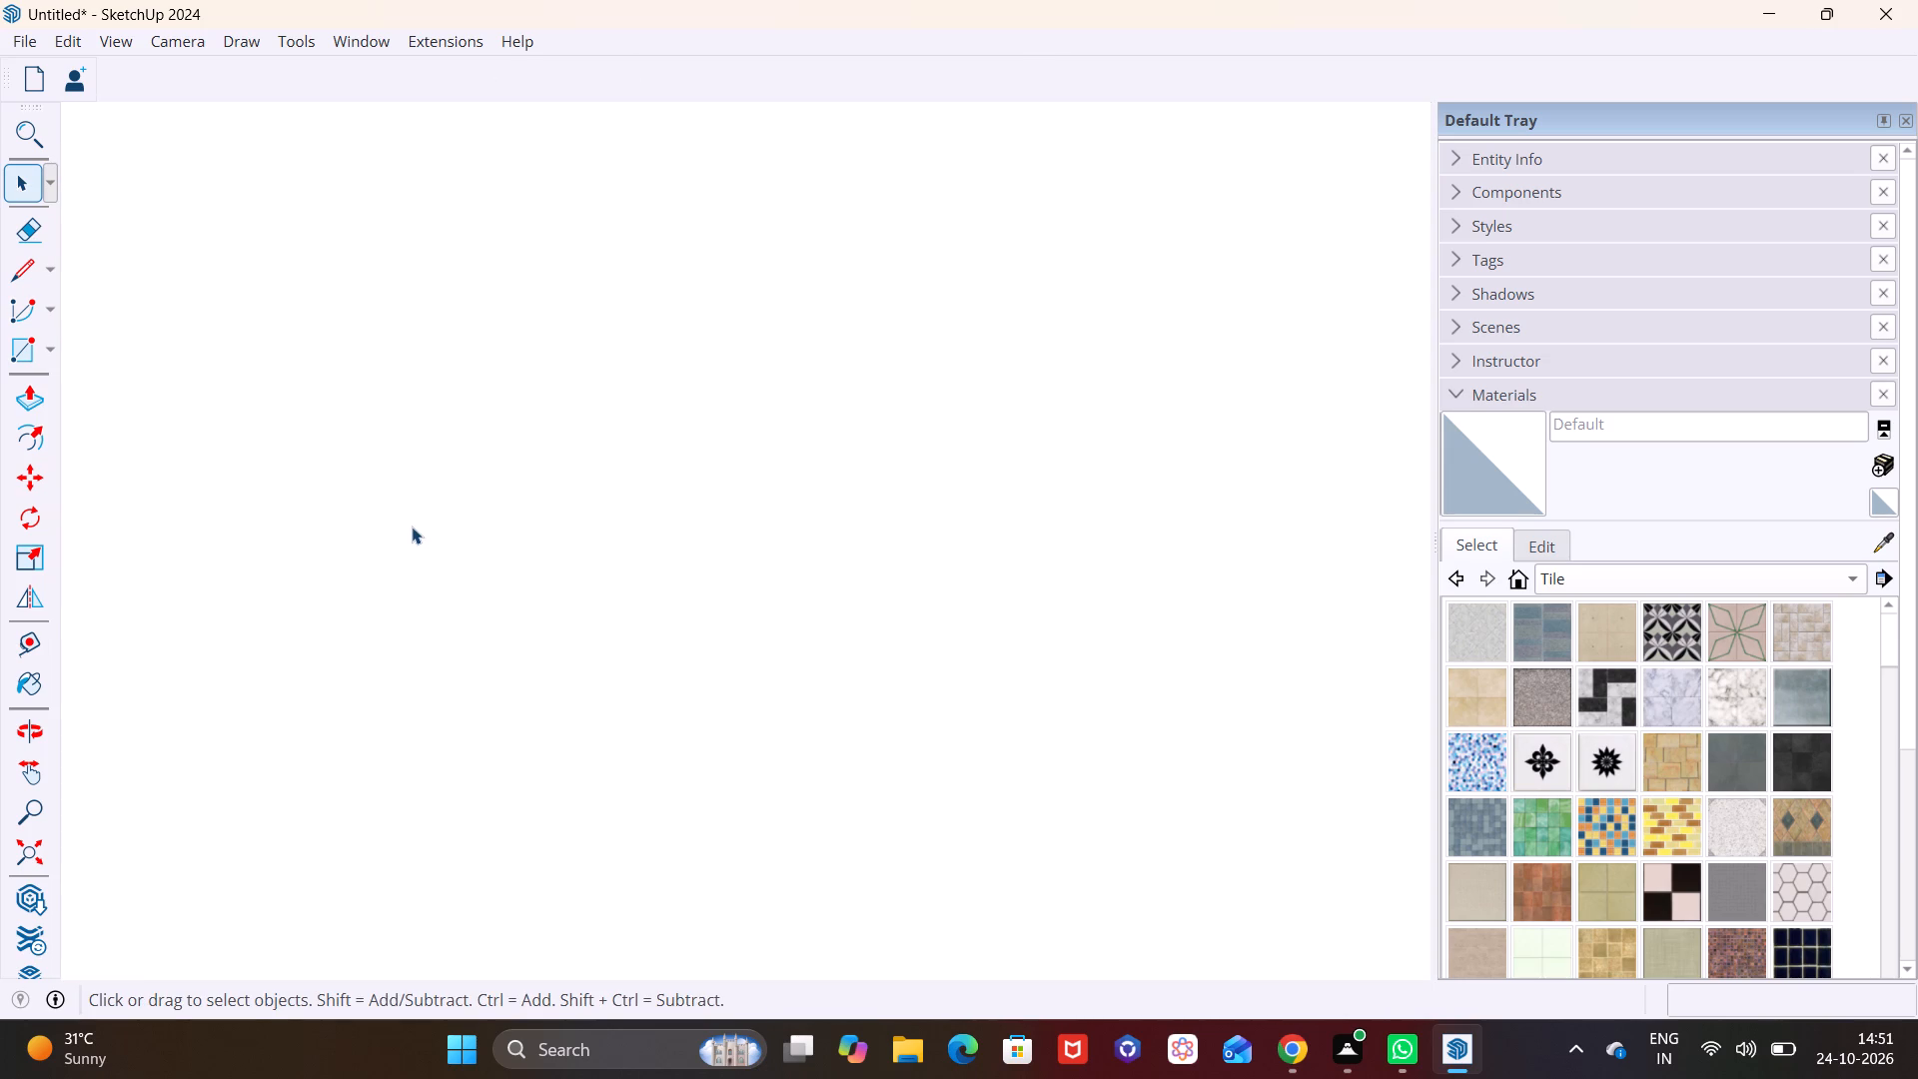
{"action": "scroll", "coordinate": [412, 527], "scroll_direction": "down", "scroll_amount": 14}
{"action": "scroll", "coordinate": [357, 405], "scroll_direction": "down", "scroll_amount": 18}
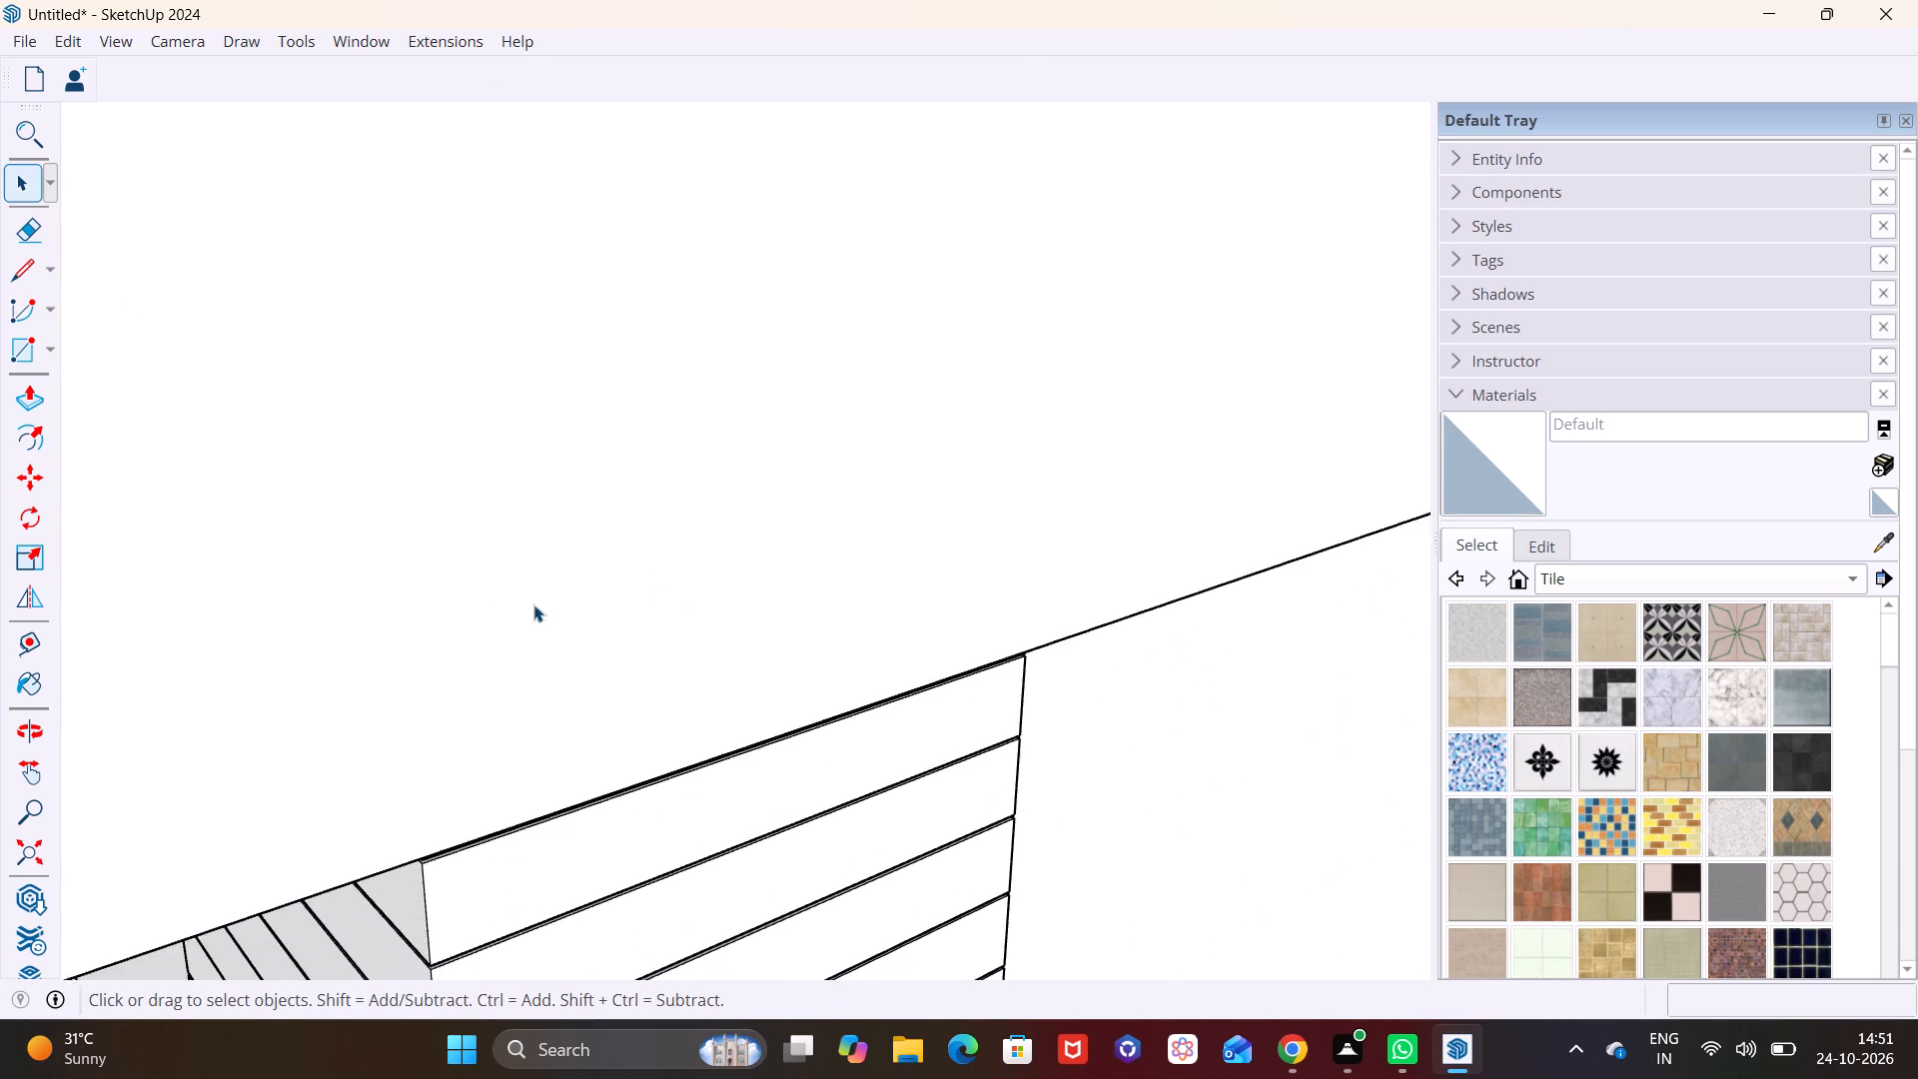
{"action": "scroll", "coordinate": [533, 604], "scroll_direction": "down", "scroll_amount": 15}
Draw a rectangle about 4 1/4" by 3' 6" between the two vertical wall lines, just below the extended band.
{"action": "middle_click_drag", "start_coordinate": [572, 686], "coordinate": [245, 418]}
{"action": "middle_click_drag", "start_coordinate": [1035, 672], "coordinate": [385, 430], "text": "shift"}
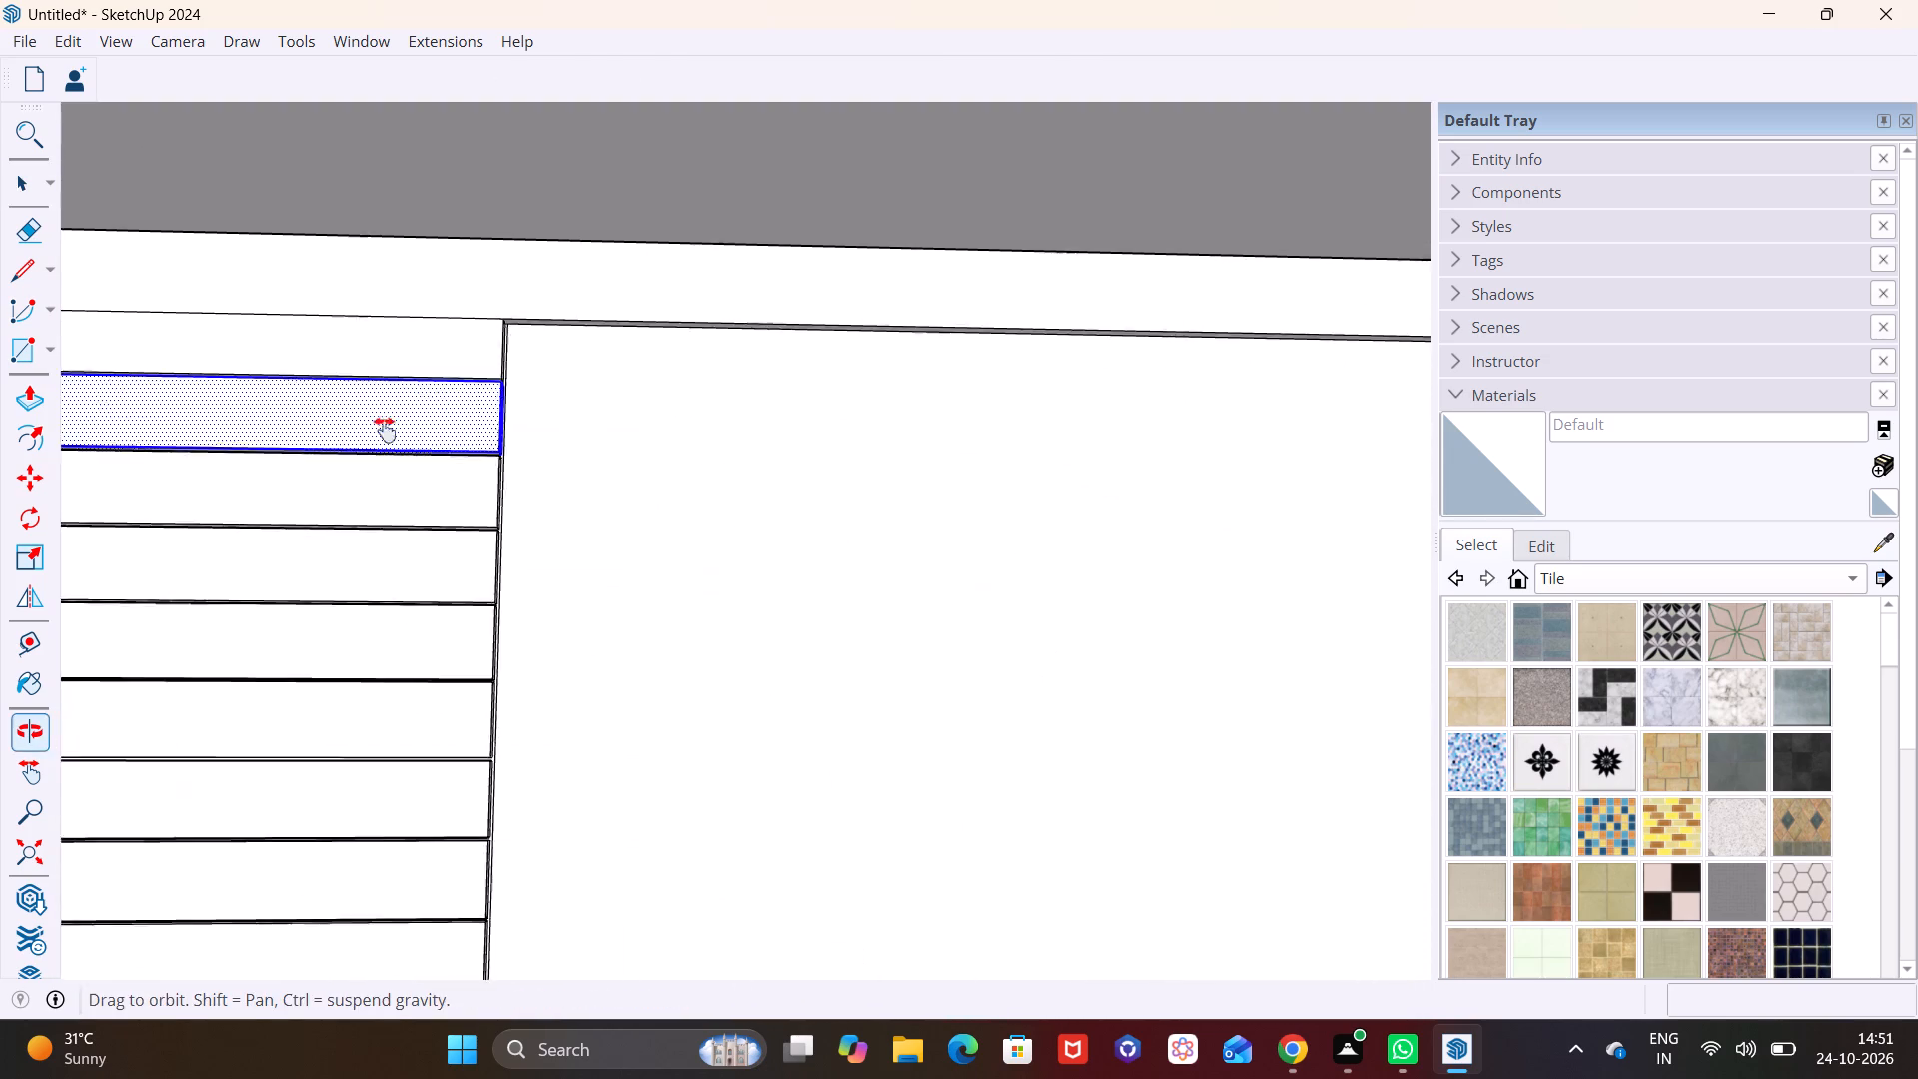
{"action": "middle_click_drag", "start_coordinate": [385, 430], "coordinate": [359, 421], "text": "shift"}
{"action": "middle_click_drag", "start_coordinate": [837, 524], "coordinate": [530, 547]}
{"action": "scroll", "coordinate": [1103, 629], "scroll_direction": "down", "scroll_amount": 8}
{"action": "middle_click_drag", "start_coordinate": [1078, 605], "coordinate": [308, 485], "text": "shift"}
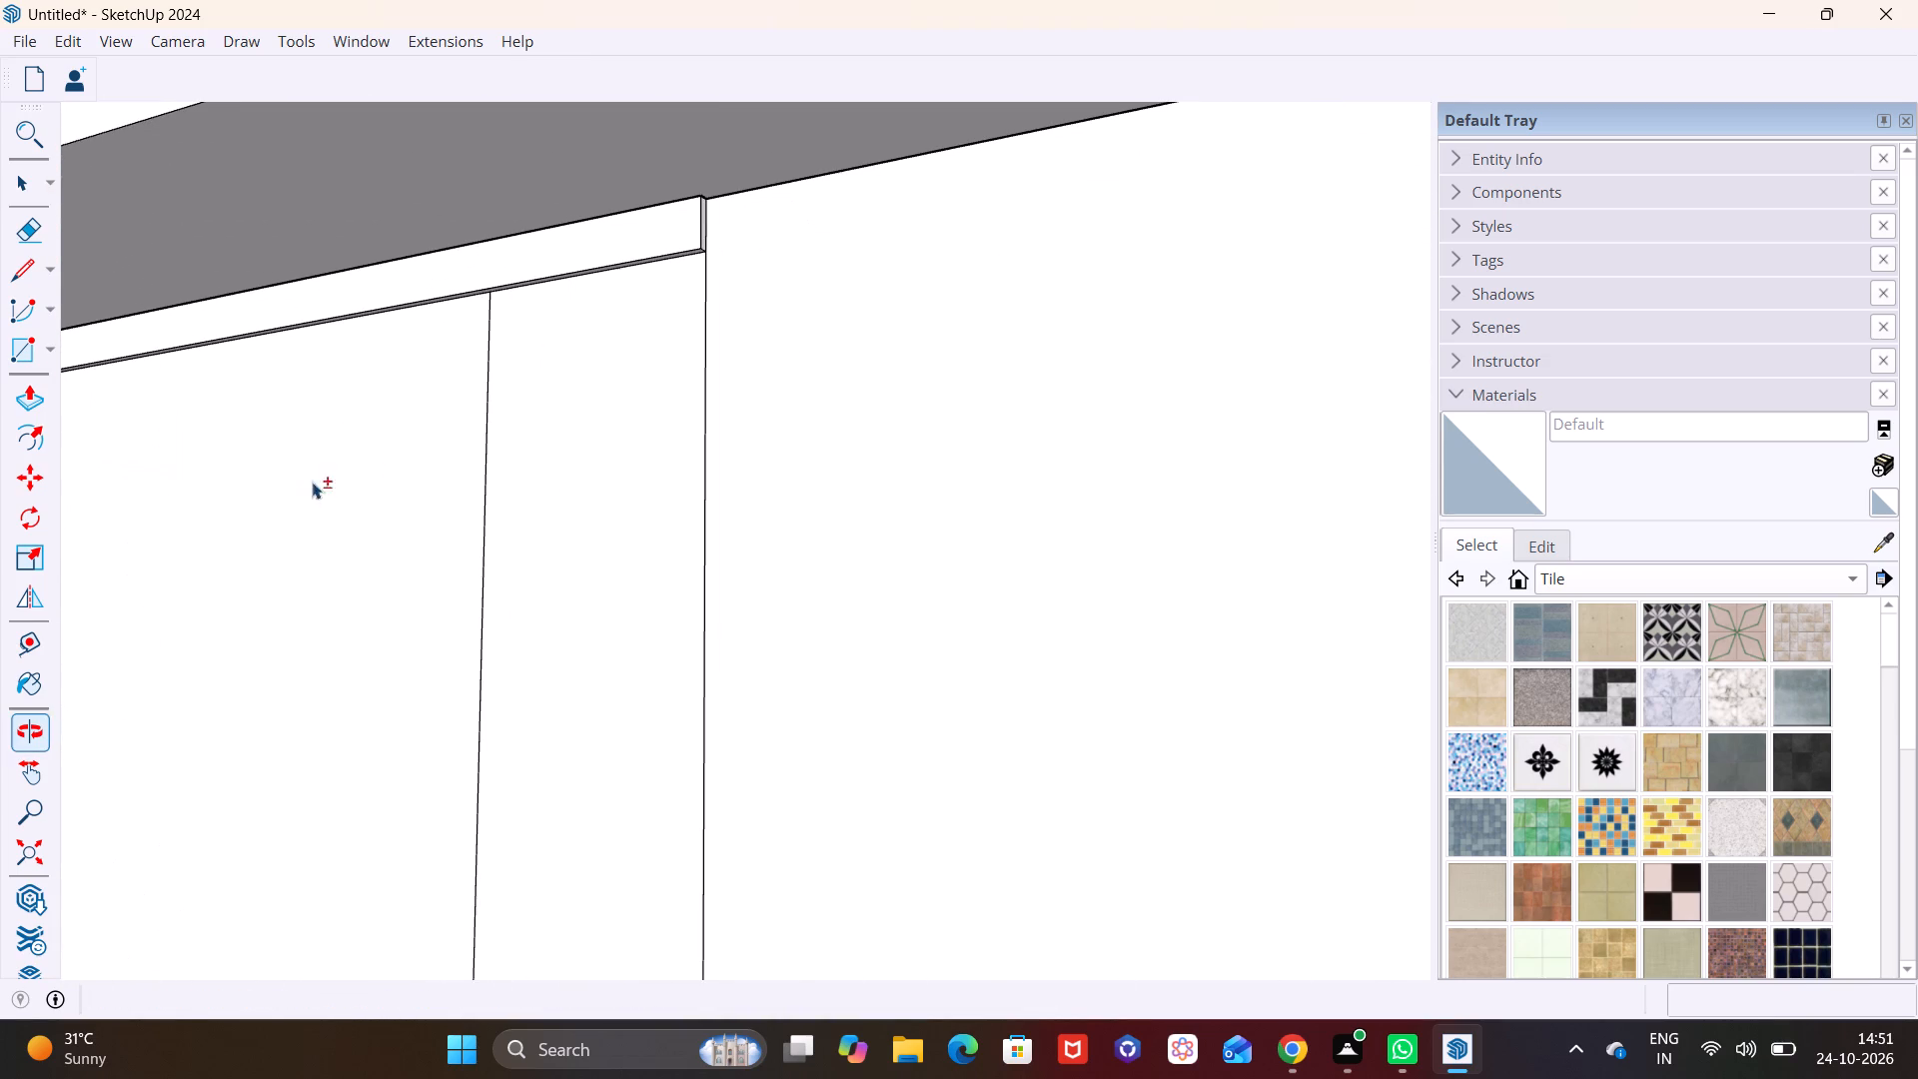
{"action": "middle_click", "coordinate": [543, 410]}
{"action": "scroll", "coordinate": [557, 330], "scroll_direction": "up", "scroll_amount": 8}
{"action": "middle_click_drag", "start_coordinate": [553, 331], "coordinate": [526, 470], "text": "shift"}
{"action": "scroll", "coordinate": [568, 397], "scroll_direction": "up", "scroll_amount": 4}
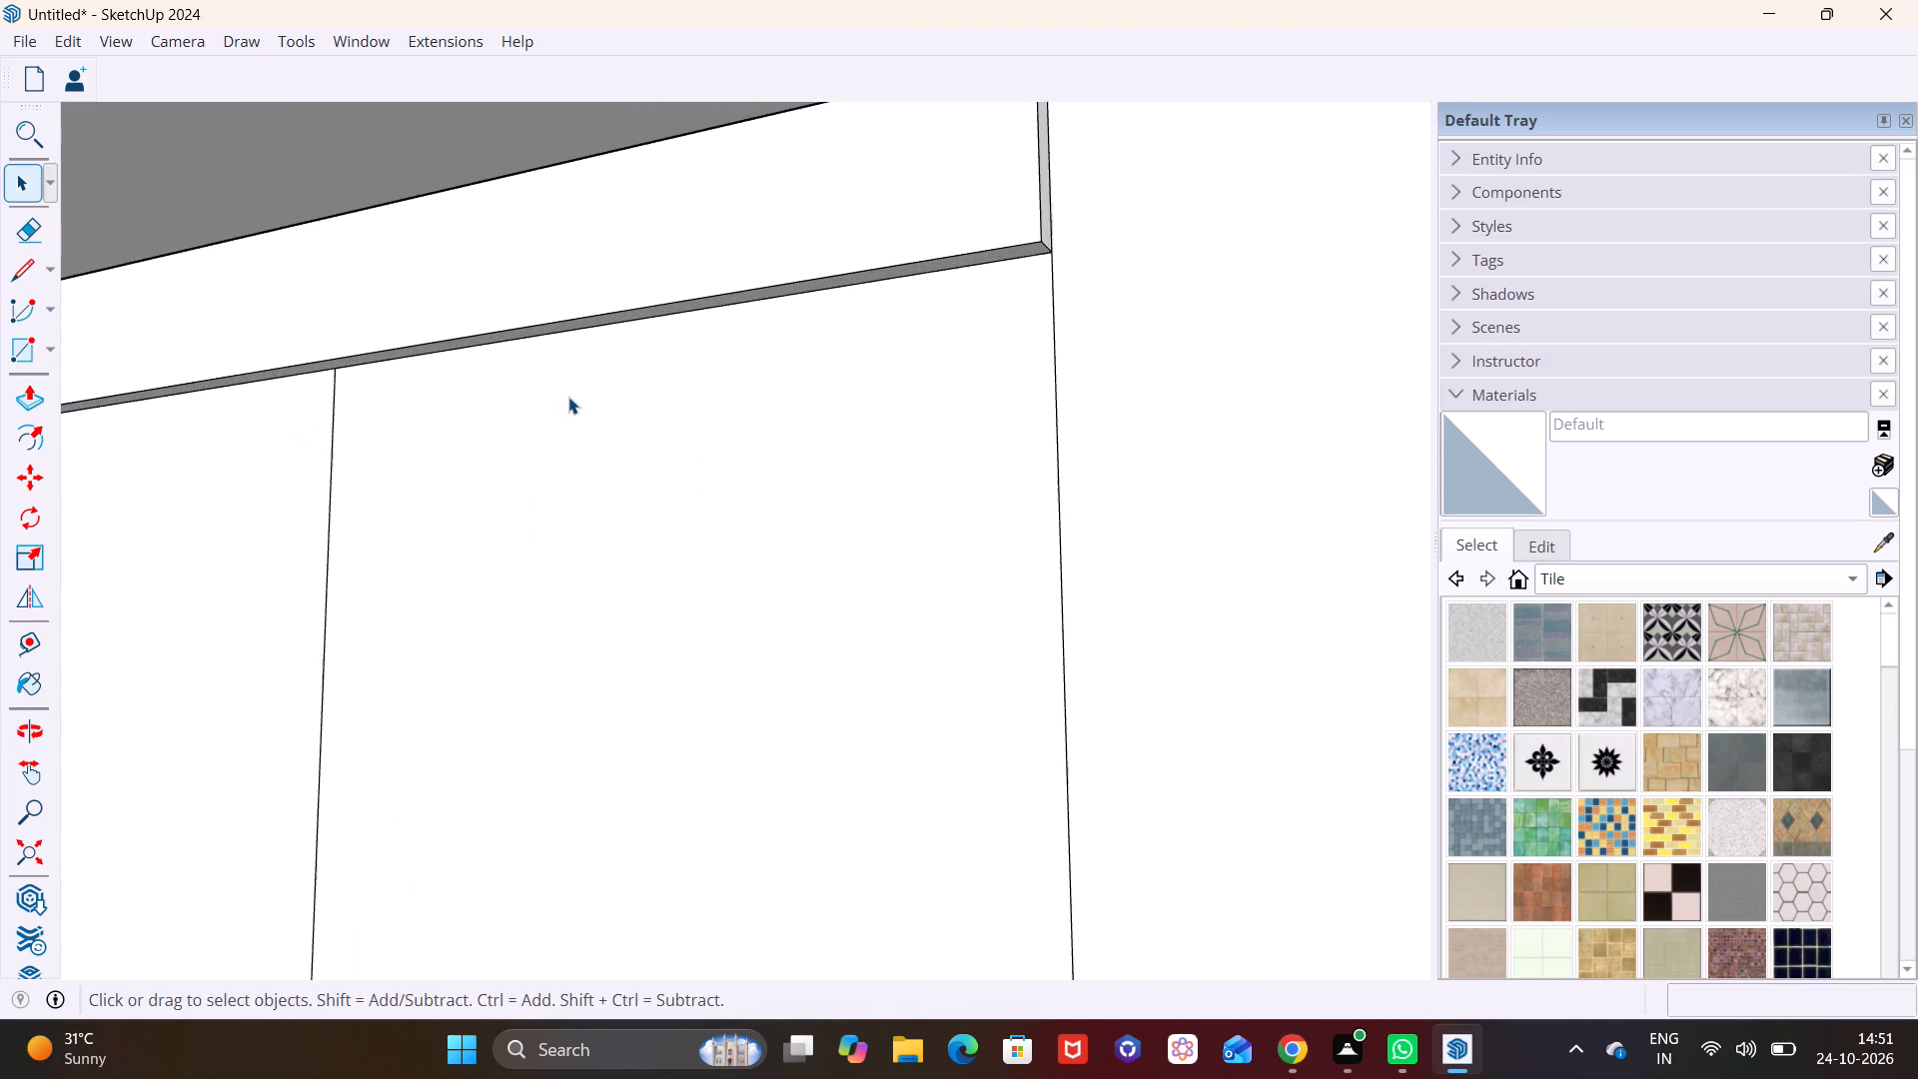
{"action": "scroll", "coordinate": [568, 397], "scroll_direction": "up", "scroll_amount": 1}
{"action": "middle_click_drag", "start_coordinate": [569, 398], "coordinate": [585, 439]}
{"action": "left_click", "coordinate": [50, 351]}
{"action": "left_click", "coordinate": [54, 382]}
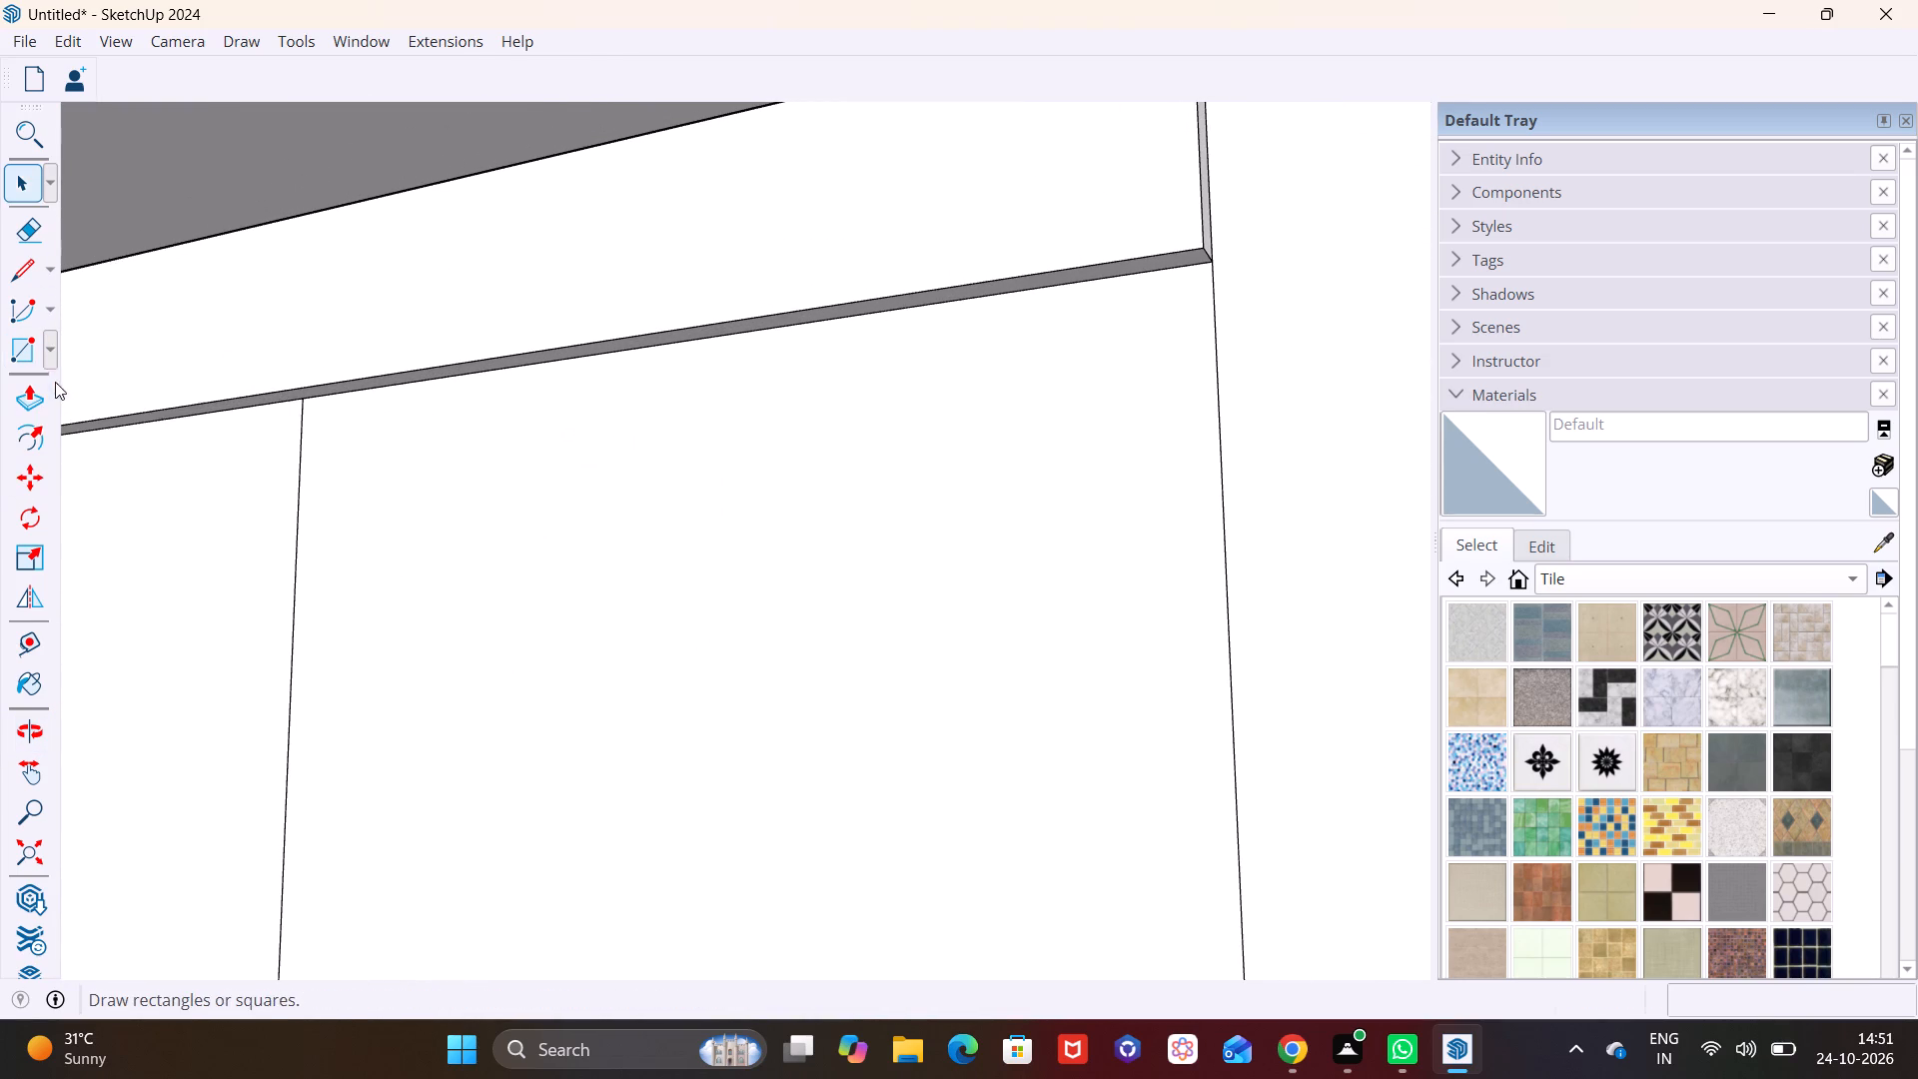
{"action": "scroll", "coordinate": [1116, 331], "scroll_direction": "up", "scroll_amount": 1}
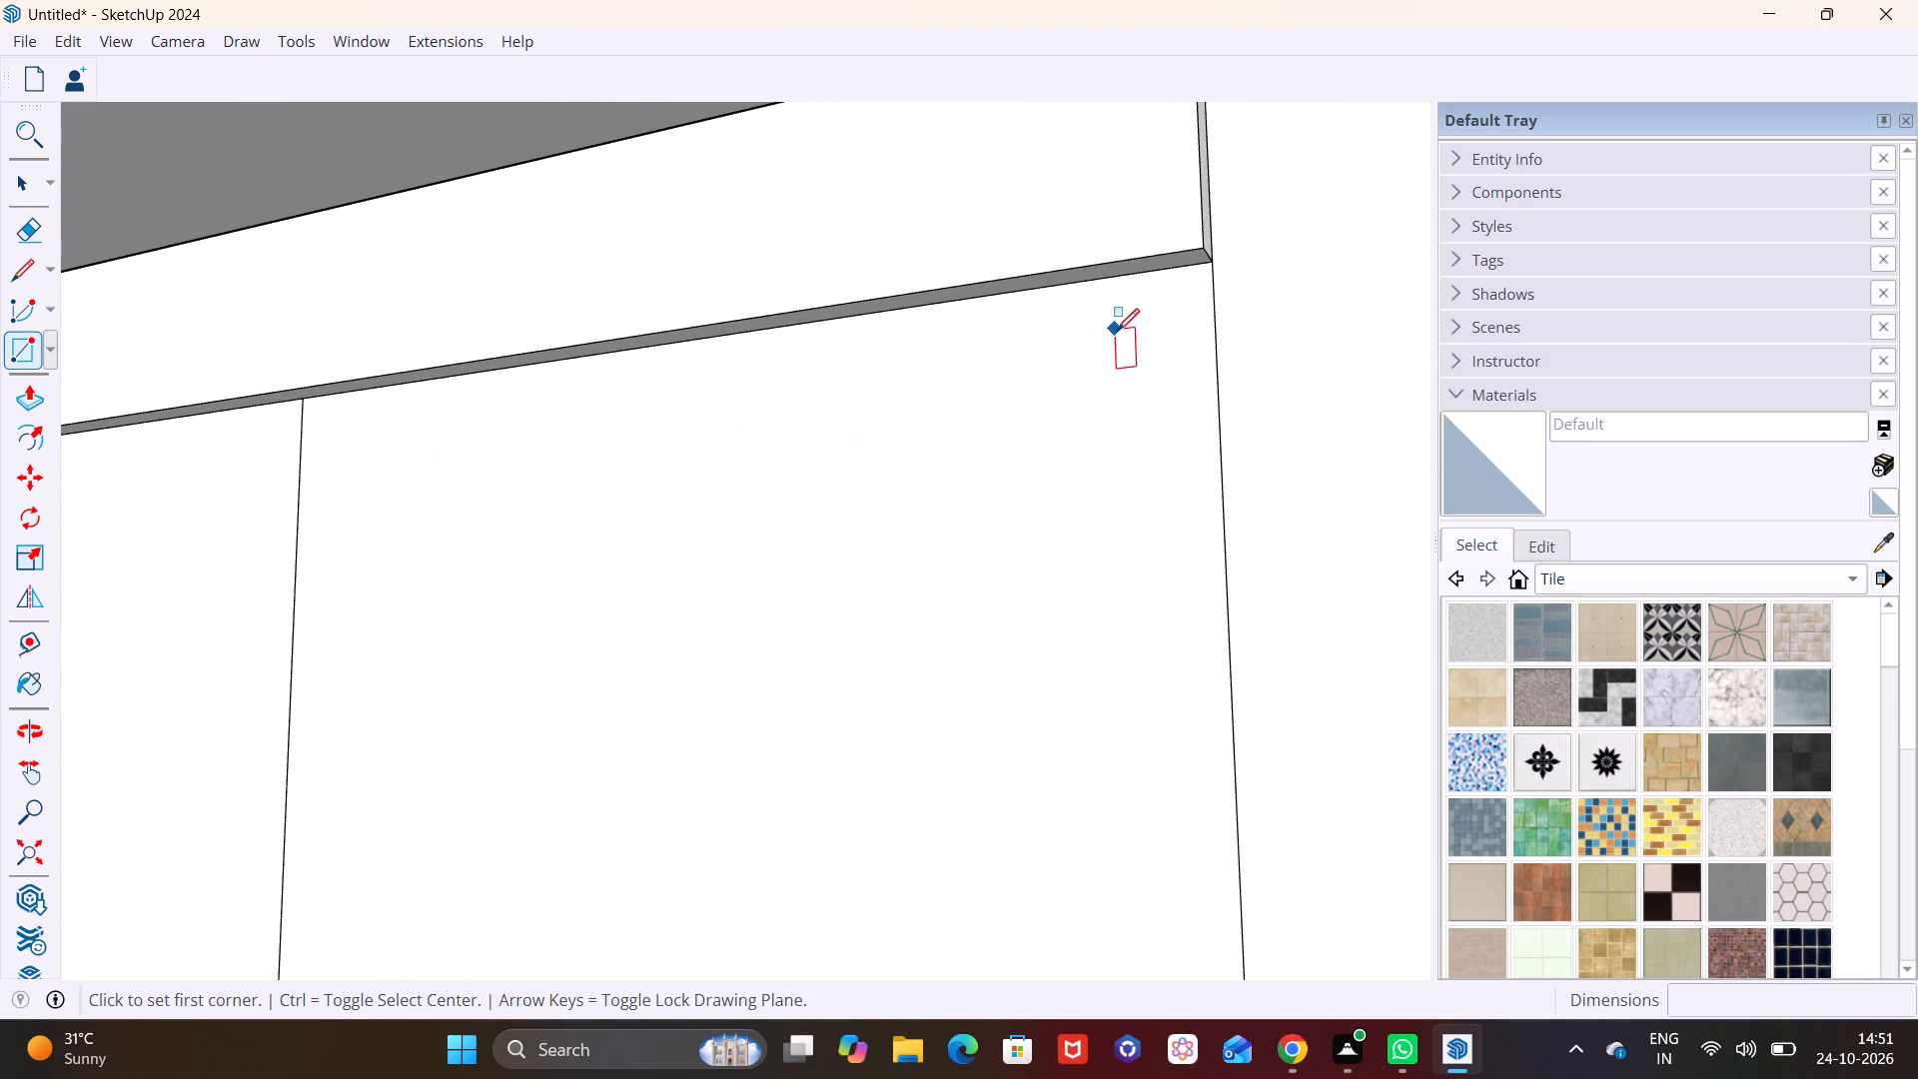
{"action": "scroll", "coordinate": [1117, 331], "scroll_direction": "up", "scroll_amount": 2}
{"action": "left_click", "coordinate": [1244, 255]}
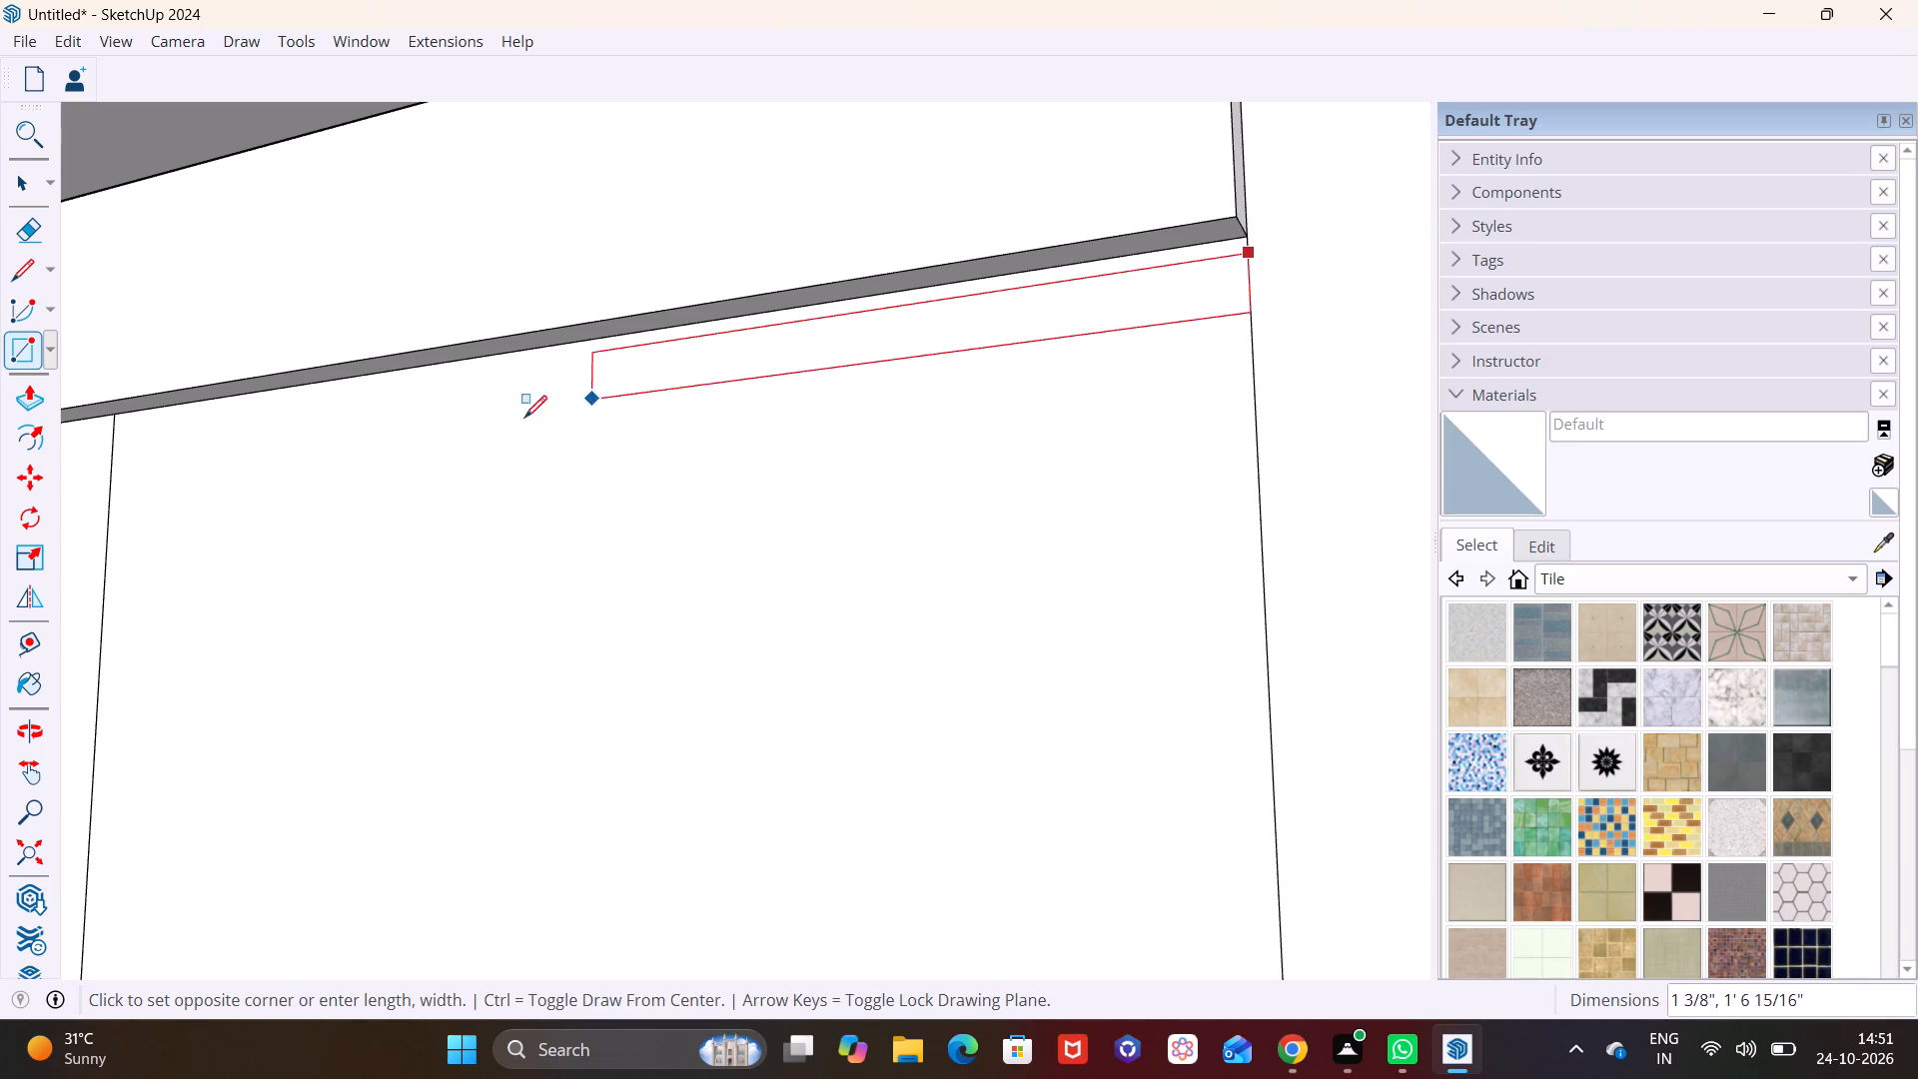
{"action": "left_click", "coordinate": [103, 535]}
{"action": "key", "text": "space"}
Push/Pull the new rectangle out 1 9/16" from the side wall to form a block below the band.
{"action": "left_click", "coordinate": [350, 496]}
{"action": "left_click", "coordinate": [351, 496]}
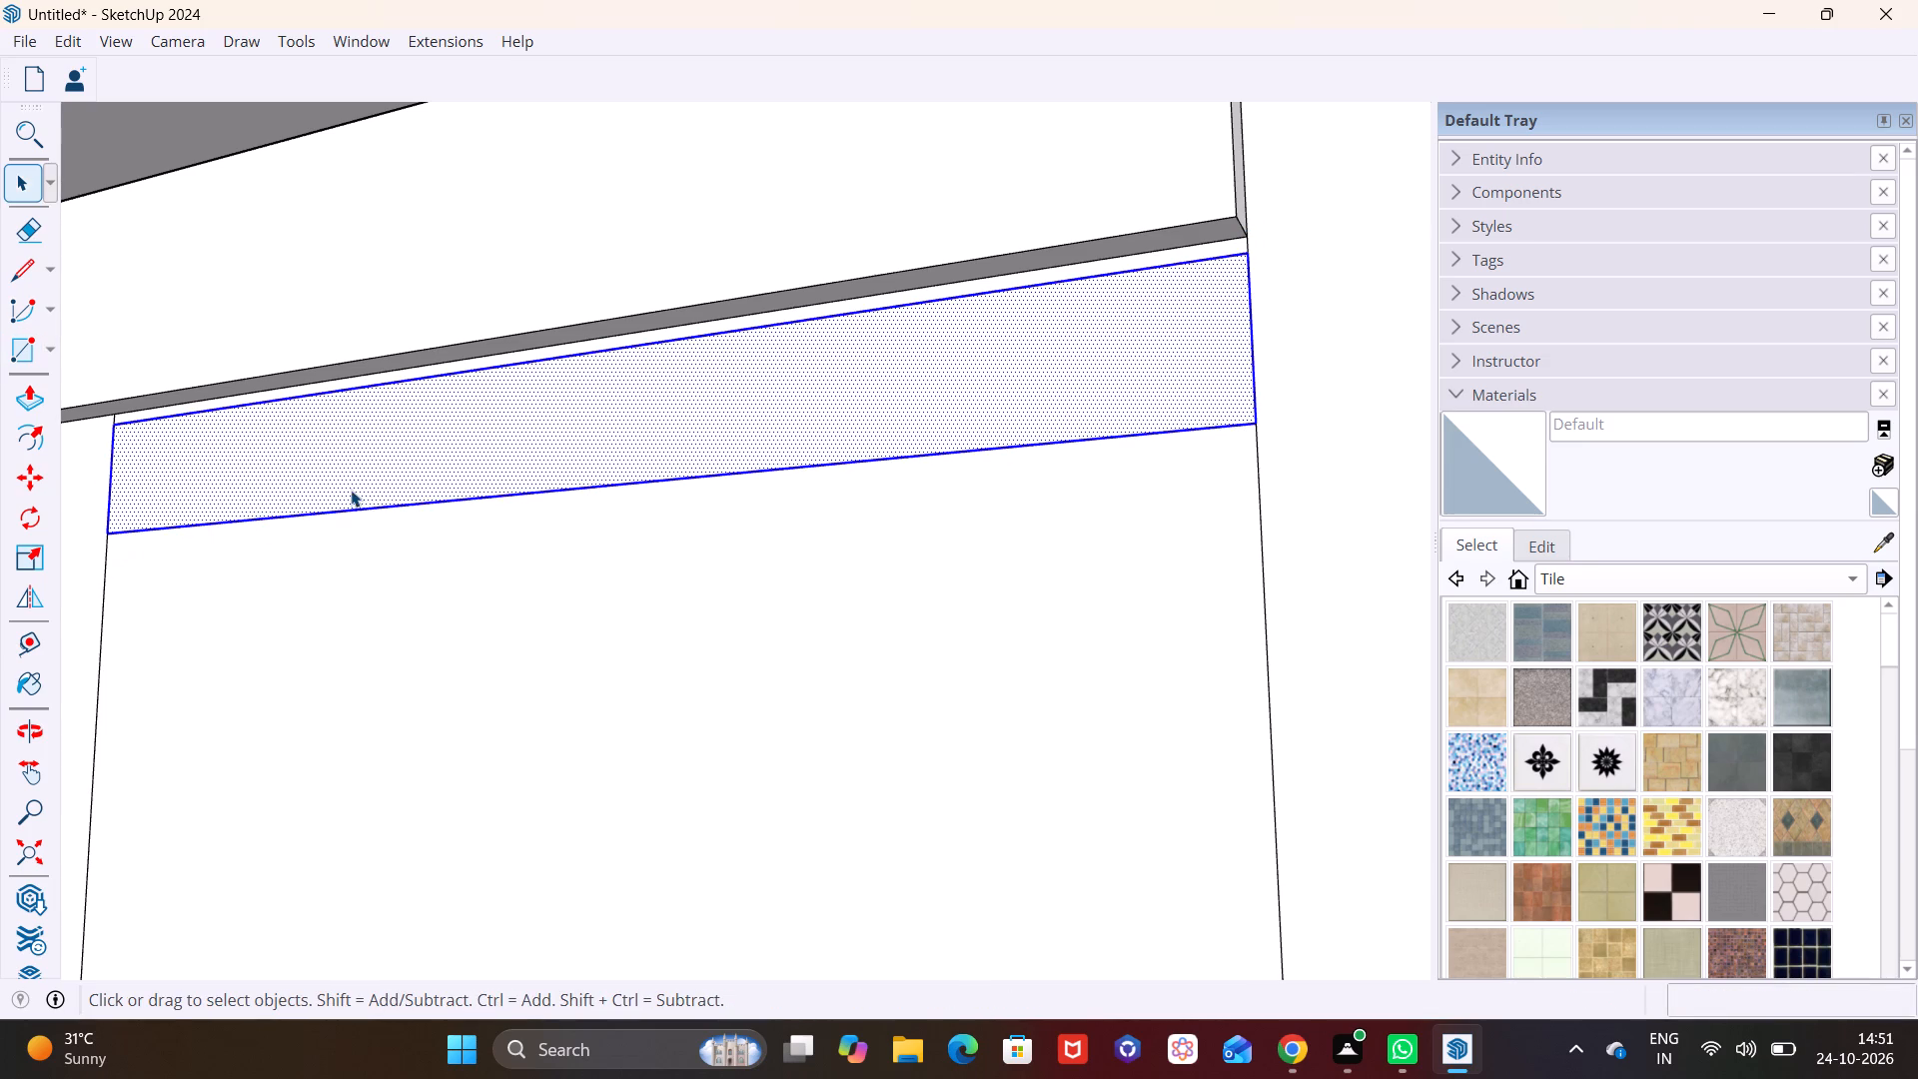
{"action": "right_click", "coordinate": [366, 466]}
{"action": "left_click", "coordinate": [31, 396]}
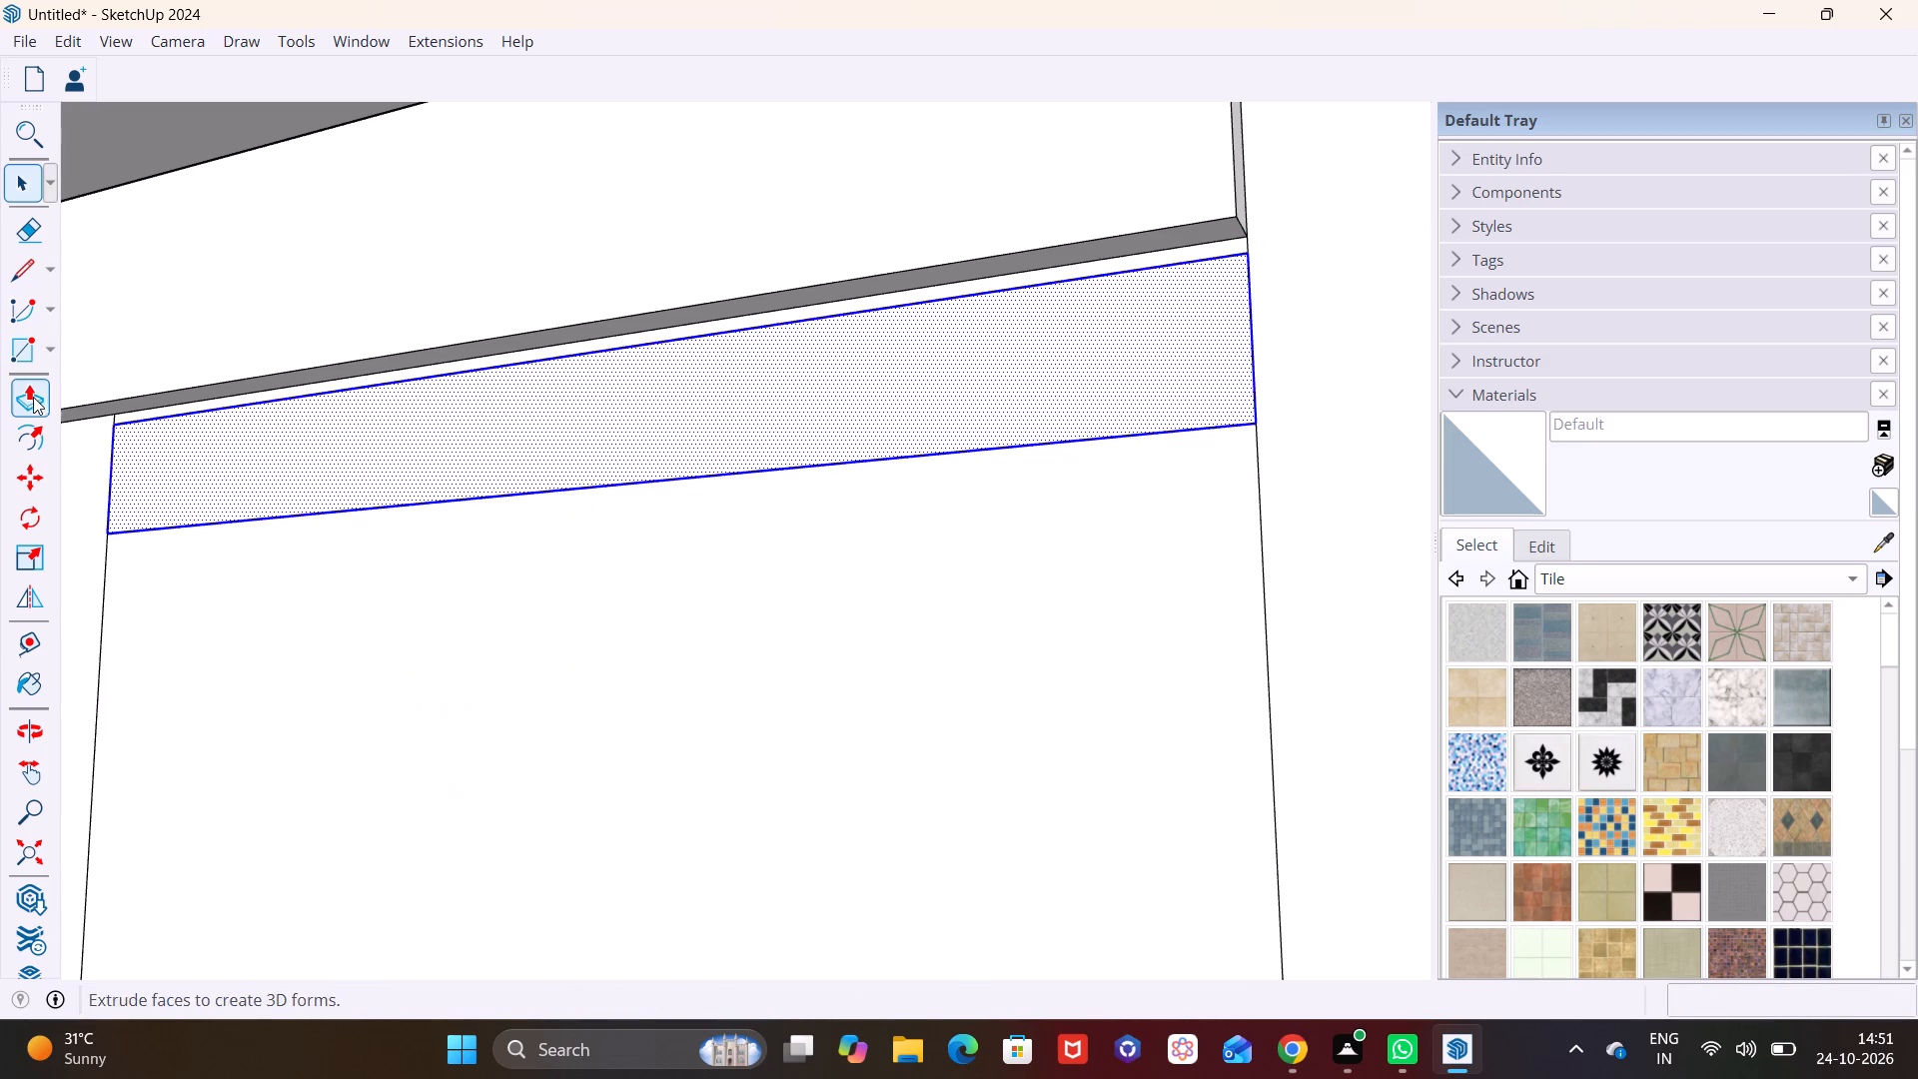
{"action": "left_click", "coordinate": [1118, 298]}
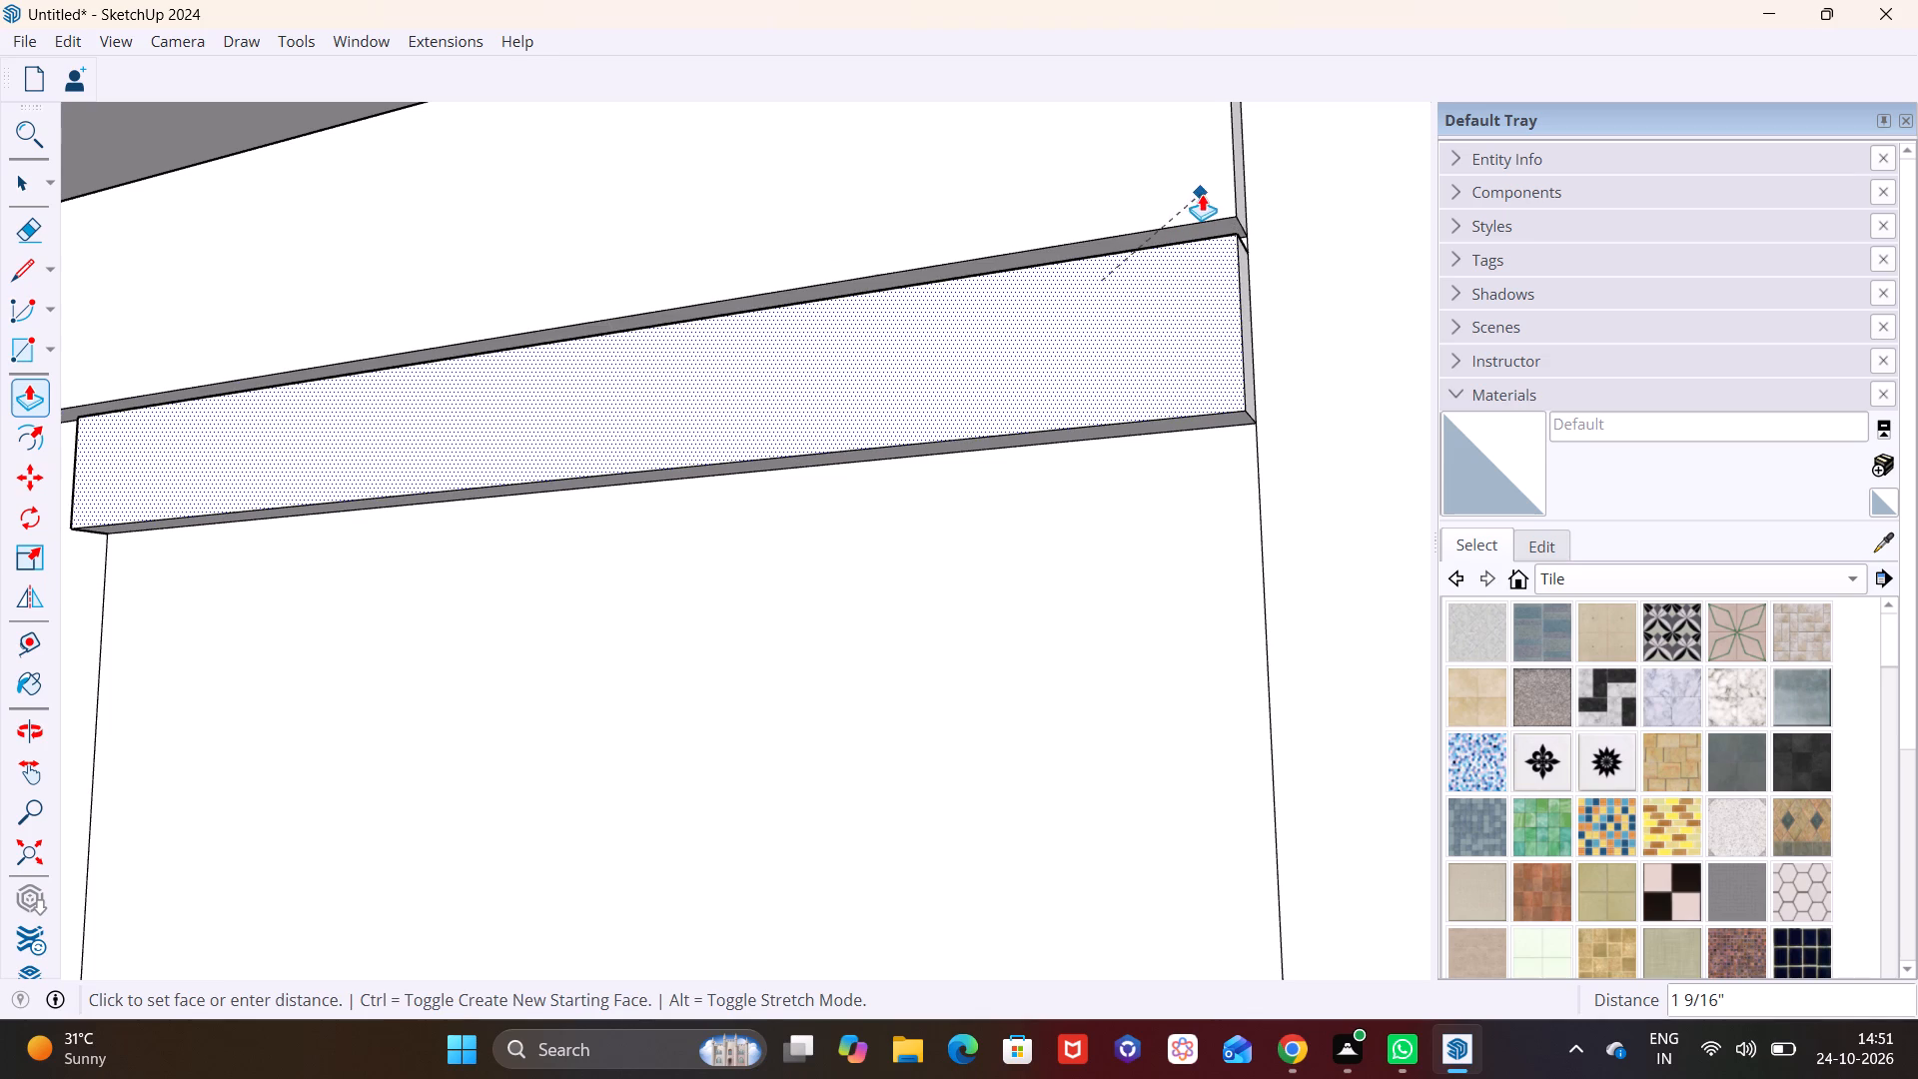
{"action": "left_click", "coordinate": [1202, 194]}
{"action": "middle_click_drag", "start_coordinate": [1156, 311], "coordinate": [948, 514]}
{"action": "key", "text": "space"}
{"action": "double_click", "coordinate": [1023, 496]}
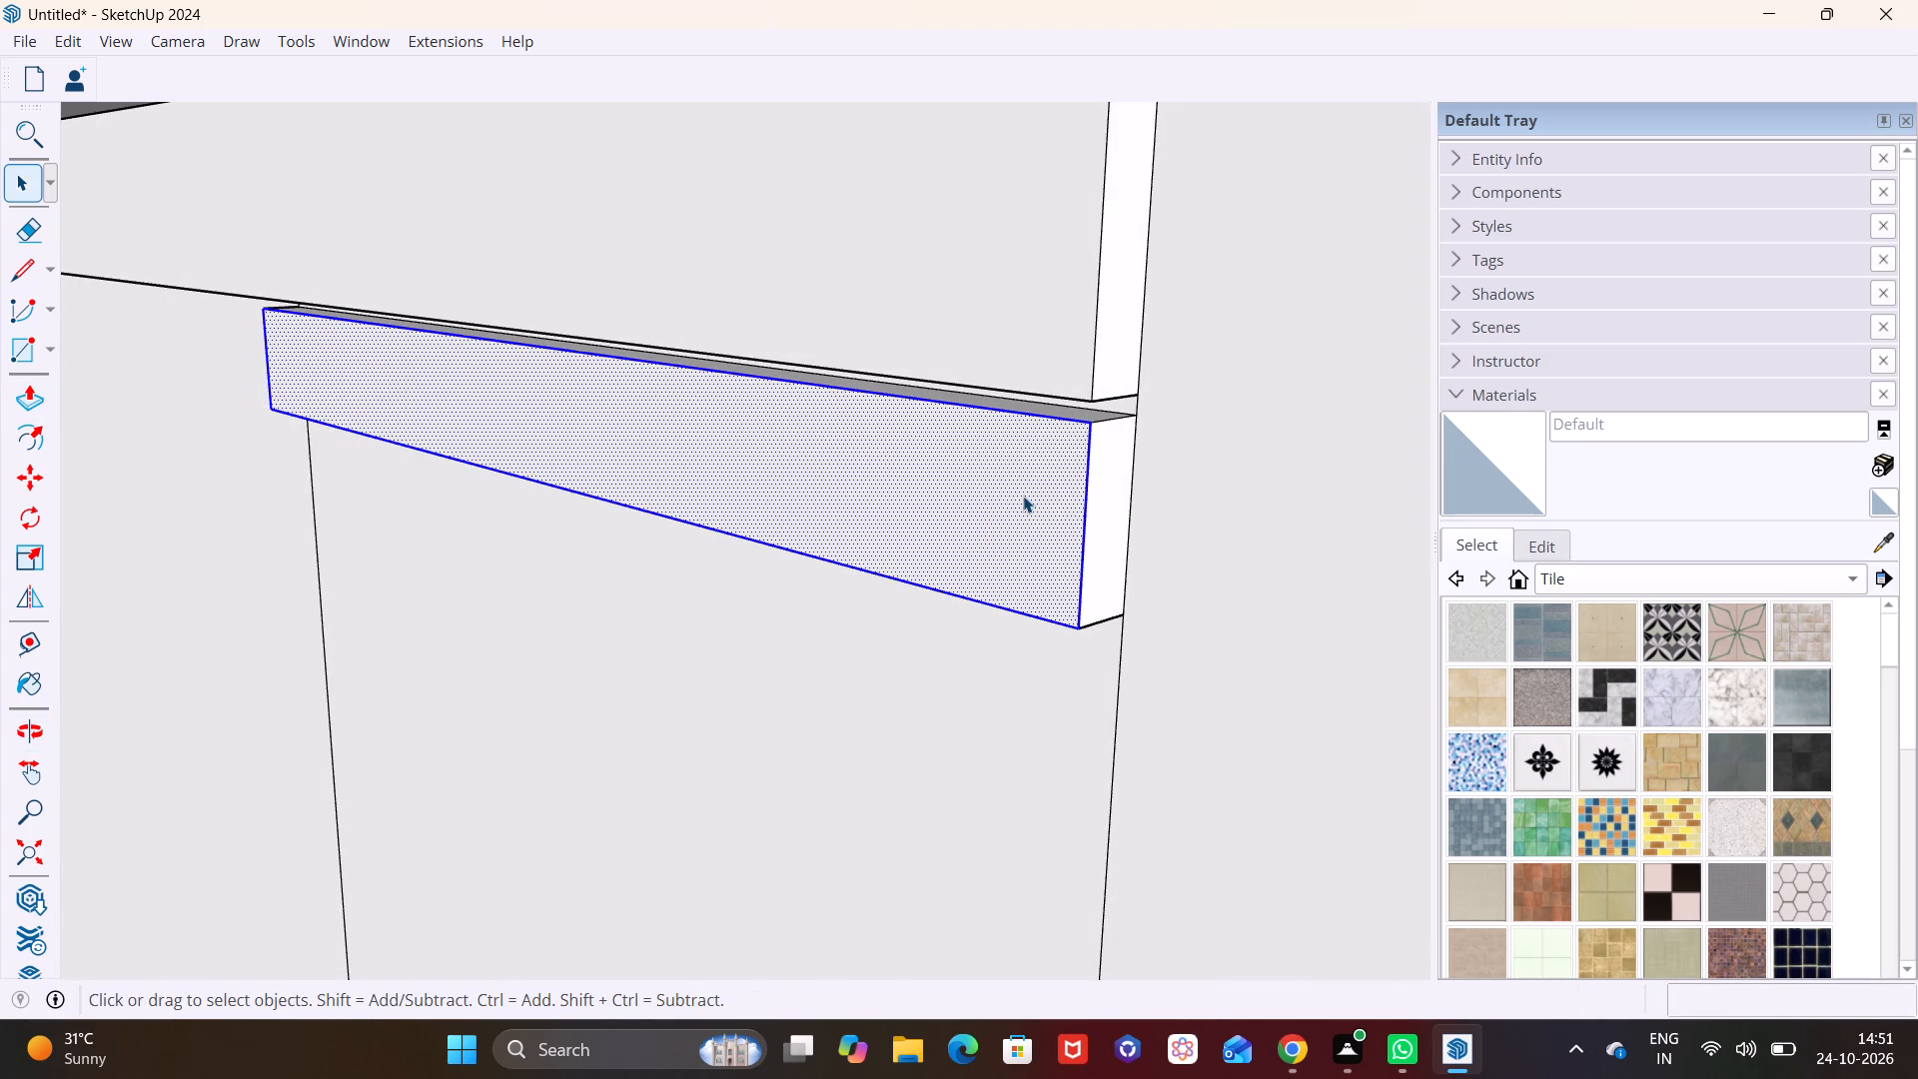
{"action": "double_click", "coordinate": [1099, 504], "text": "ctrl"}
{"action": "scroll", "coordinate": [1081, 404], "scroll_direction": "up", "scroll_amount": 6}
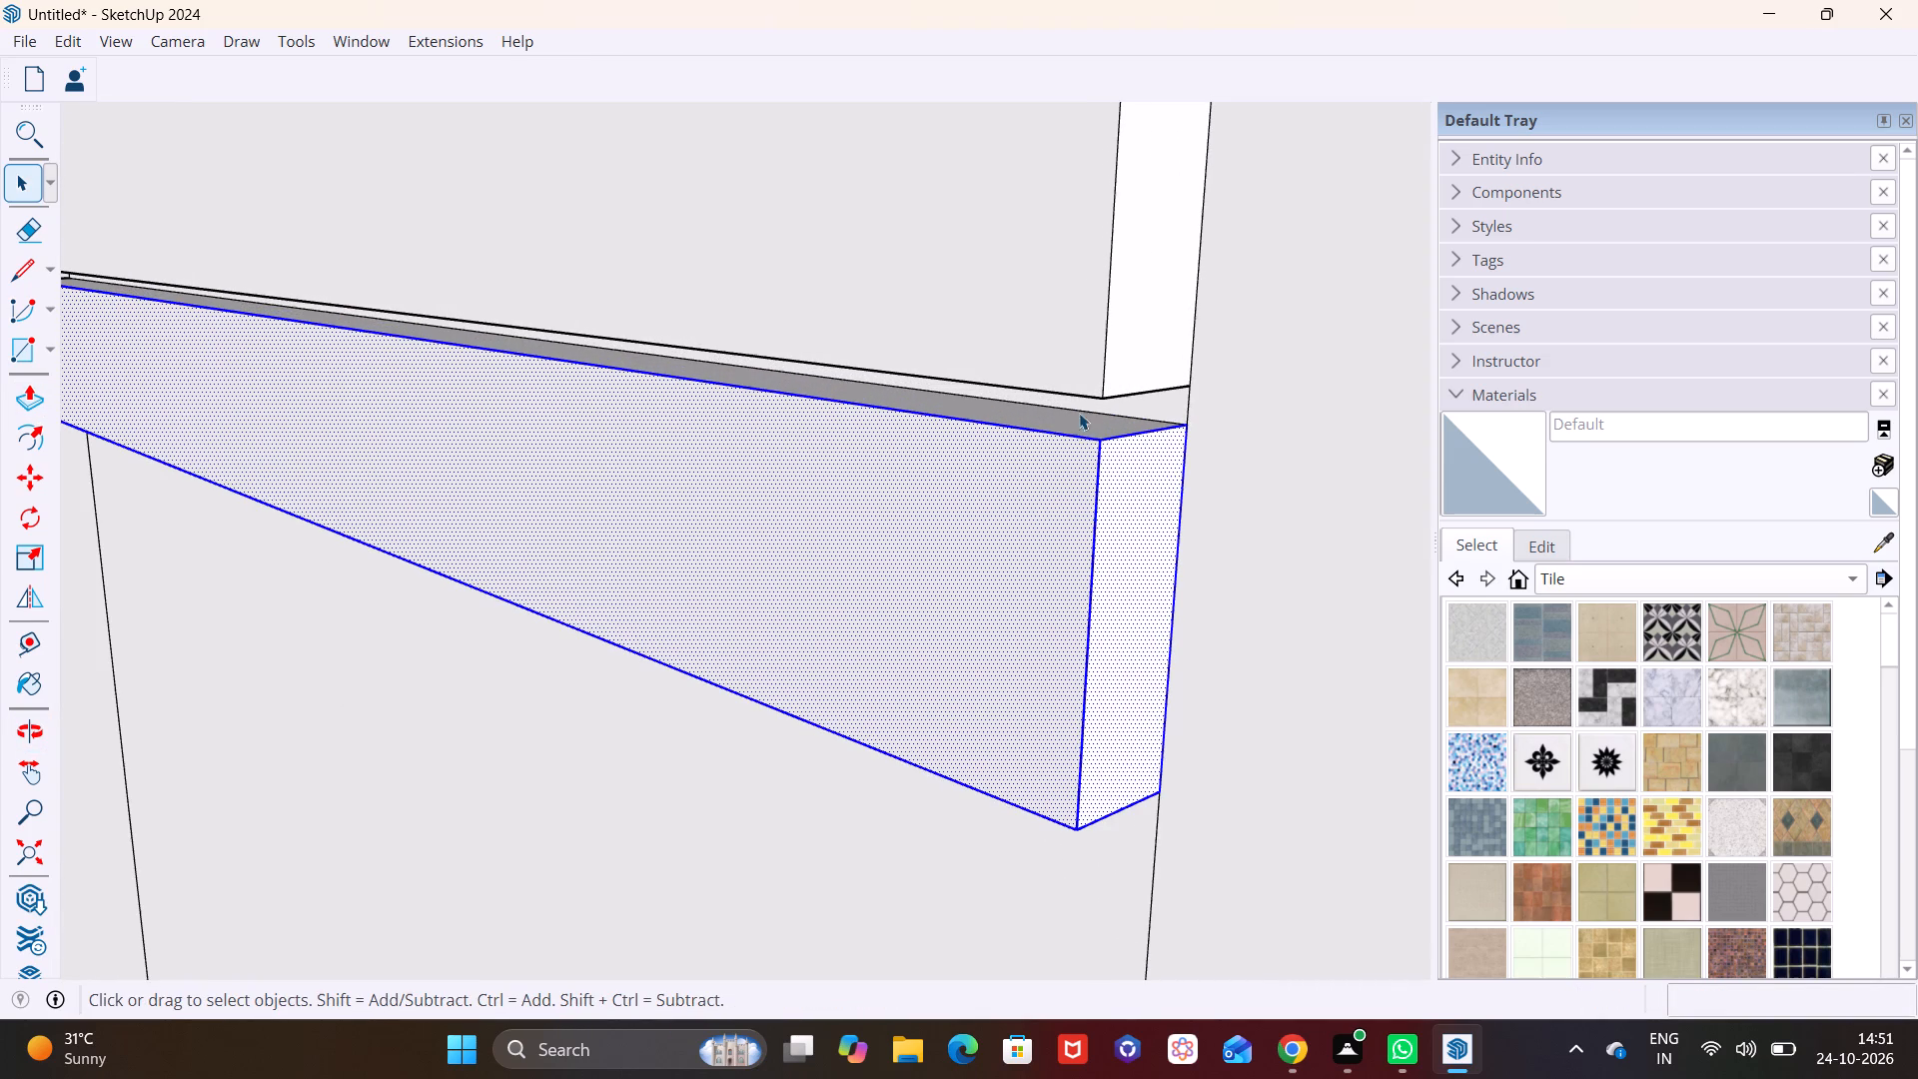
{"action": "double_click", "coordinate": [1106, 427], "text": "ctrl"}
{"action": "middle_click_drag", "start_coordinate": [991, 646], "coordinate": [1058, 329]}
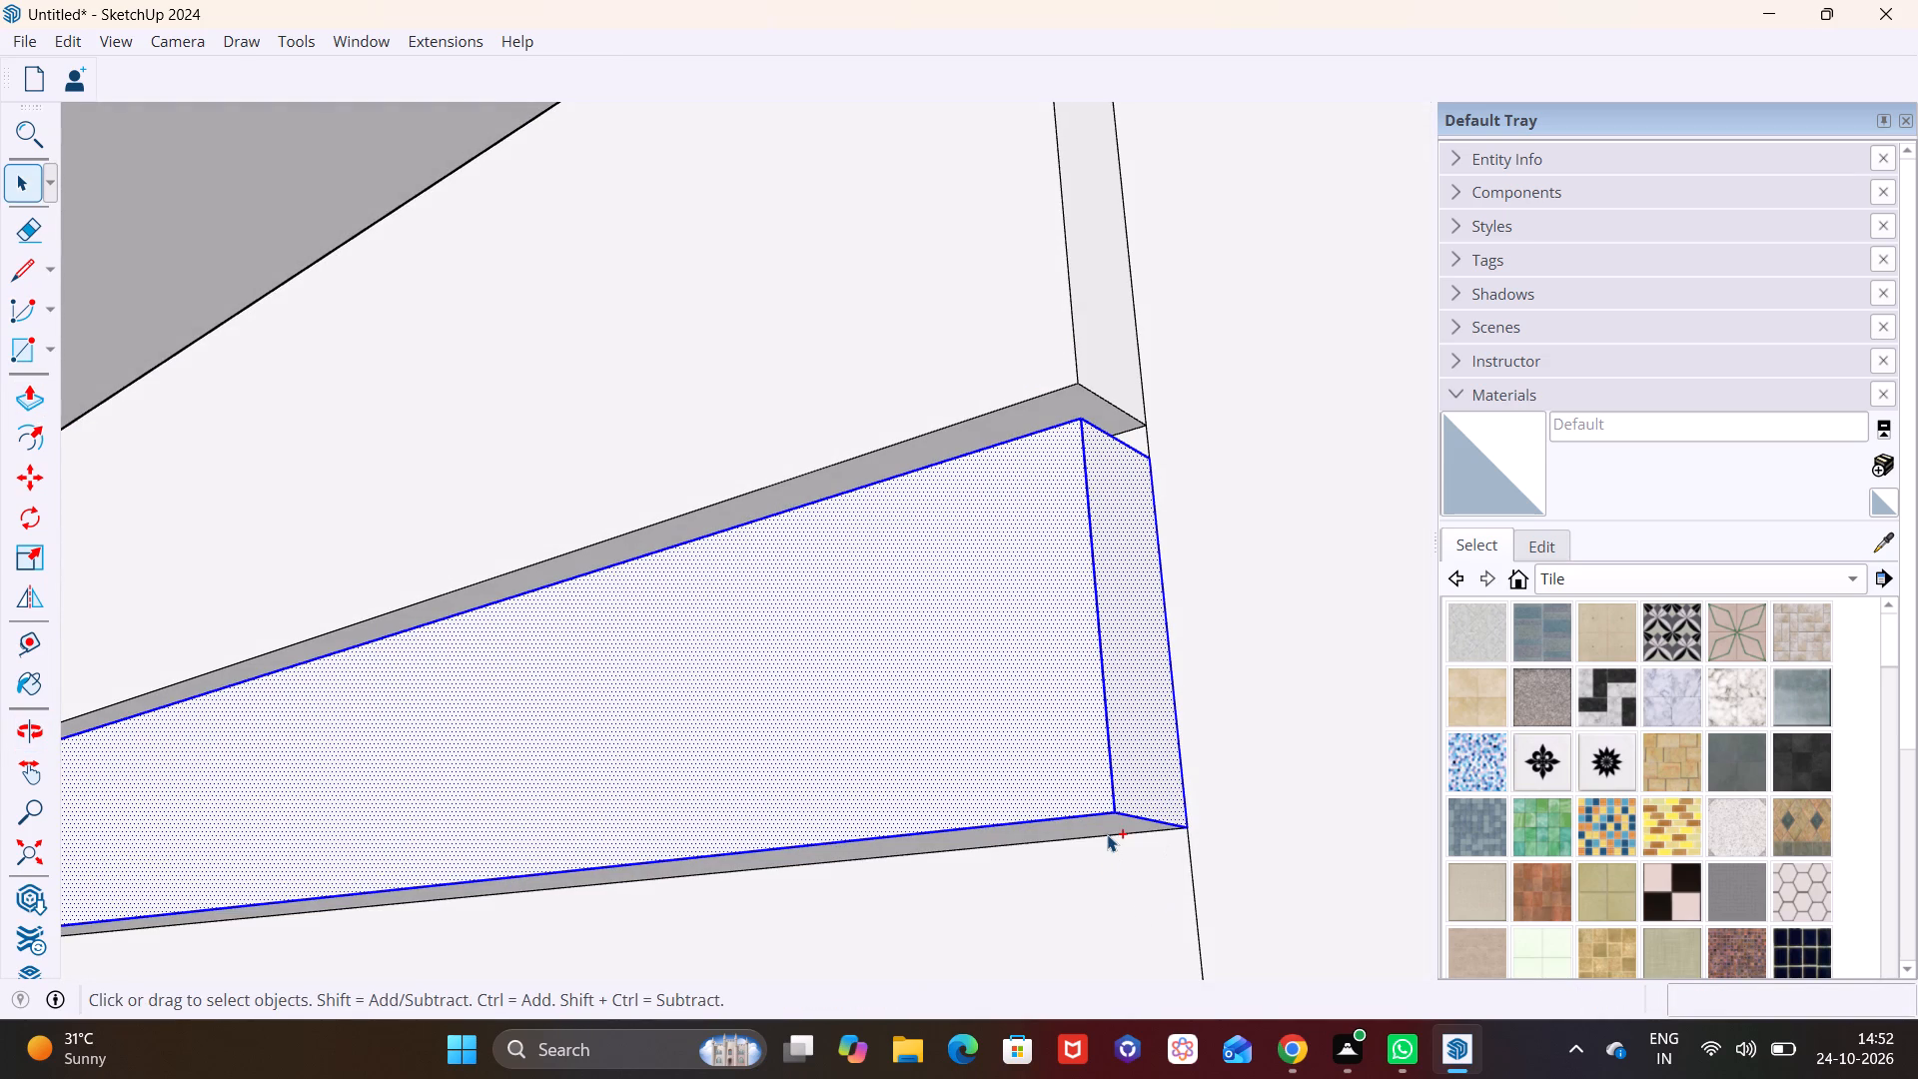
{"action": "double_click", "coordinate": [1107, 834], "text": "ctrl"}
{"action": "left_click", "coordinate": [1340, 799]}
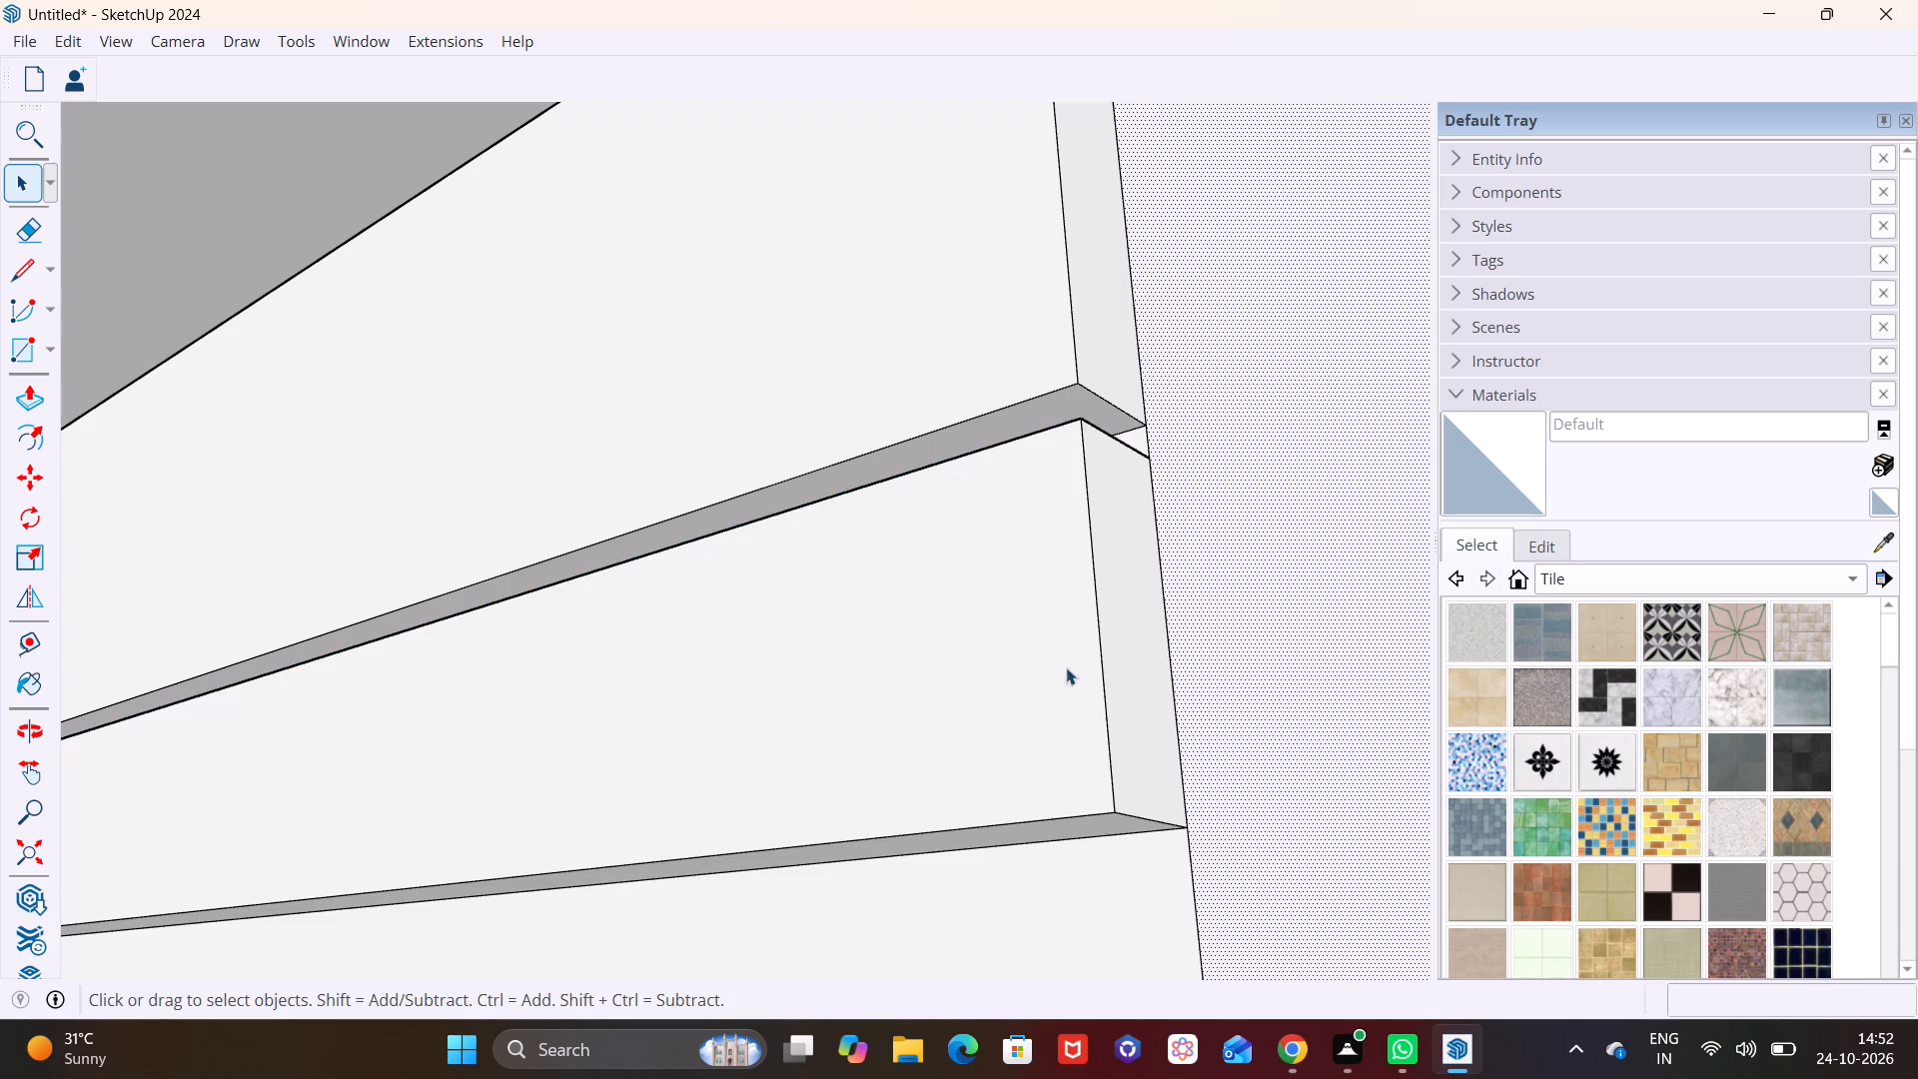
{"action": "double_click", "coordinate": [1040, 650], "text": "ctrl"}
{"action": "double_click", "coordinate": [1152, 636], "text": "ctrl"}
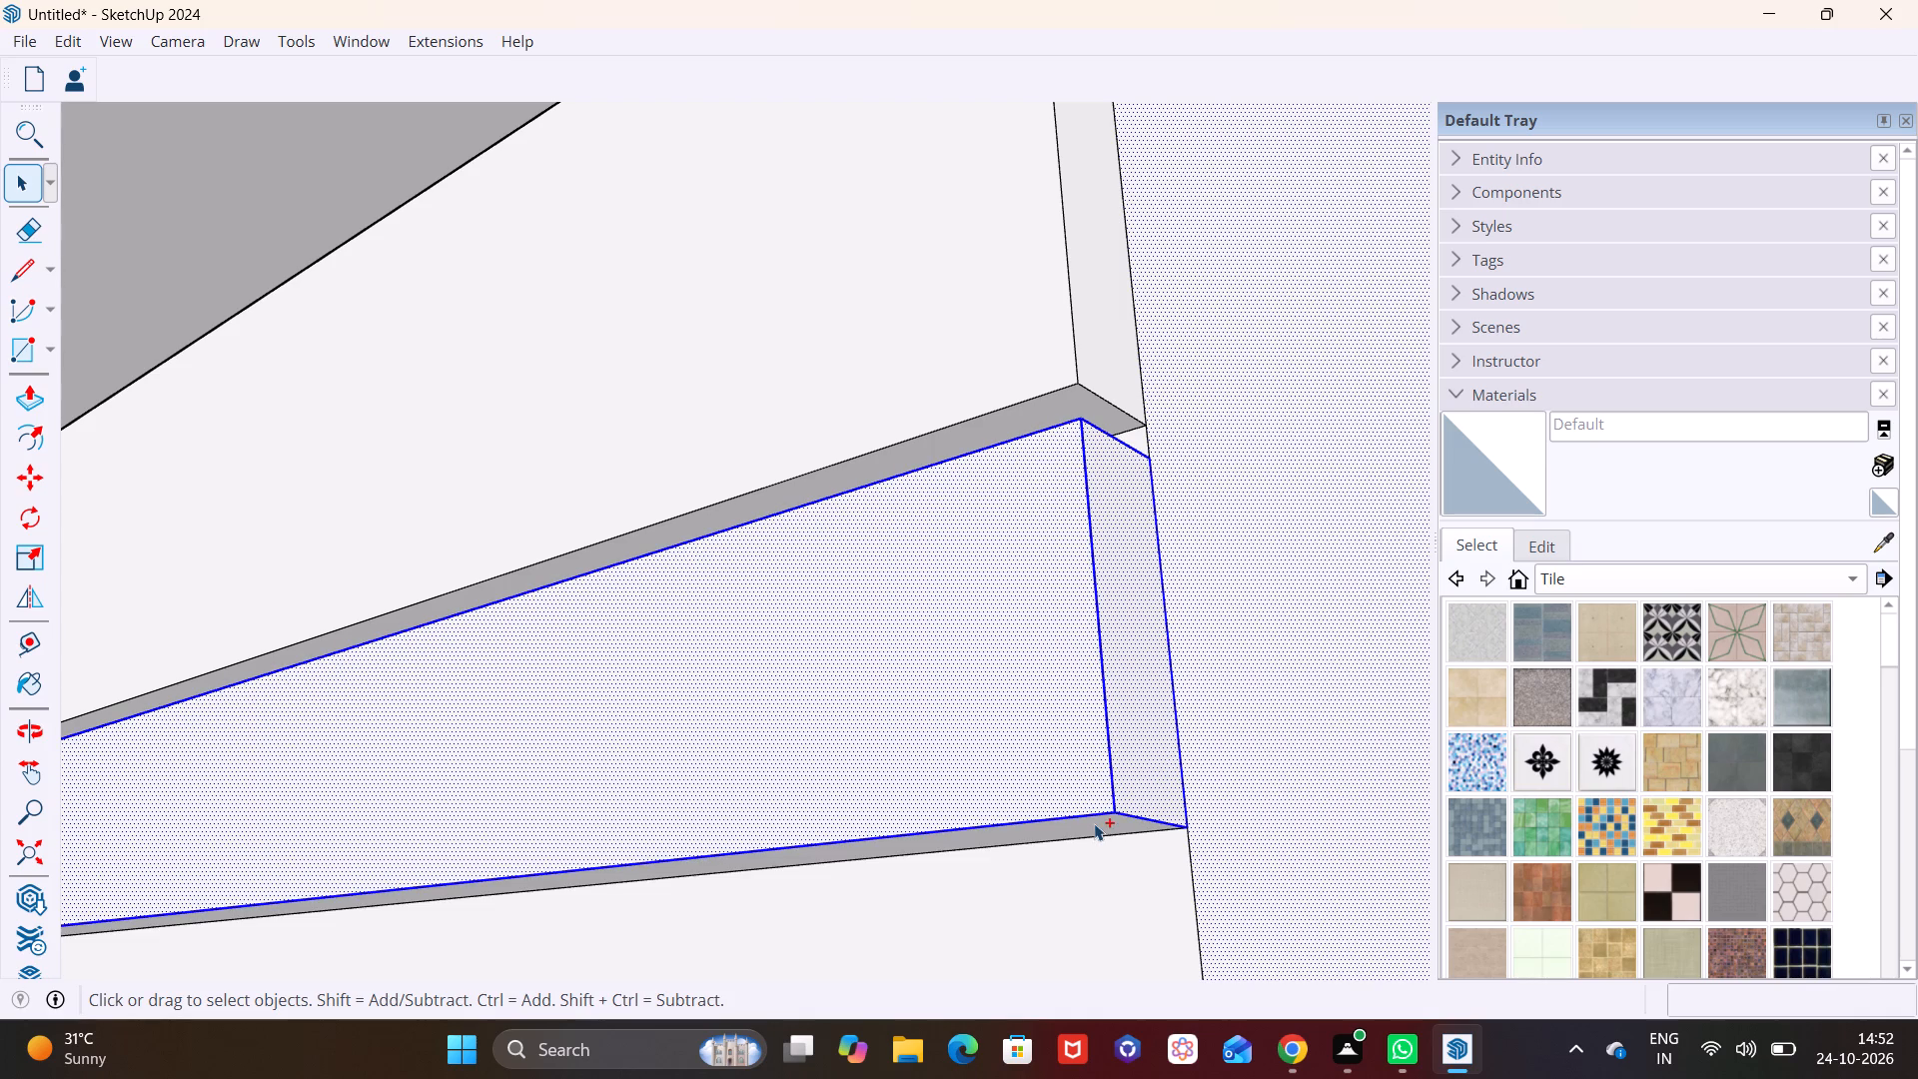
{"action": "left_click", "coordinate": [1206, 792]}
Select all exposed faces of the block below the band and copy it straight down the wall line, leaving a narrow gap between the blocks.
{"action": "double_click", "coordinate": [1023, 766]}
{"action": "double_click", "coordinate": [1138, 743], "text": "ctrl"}
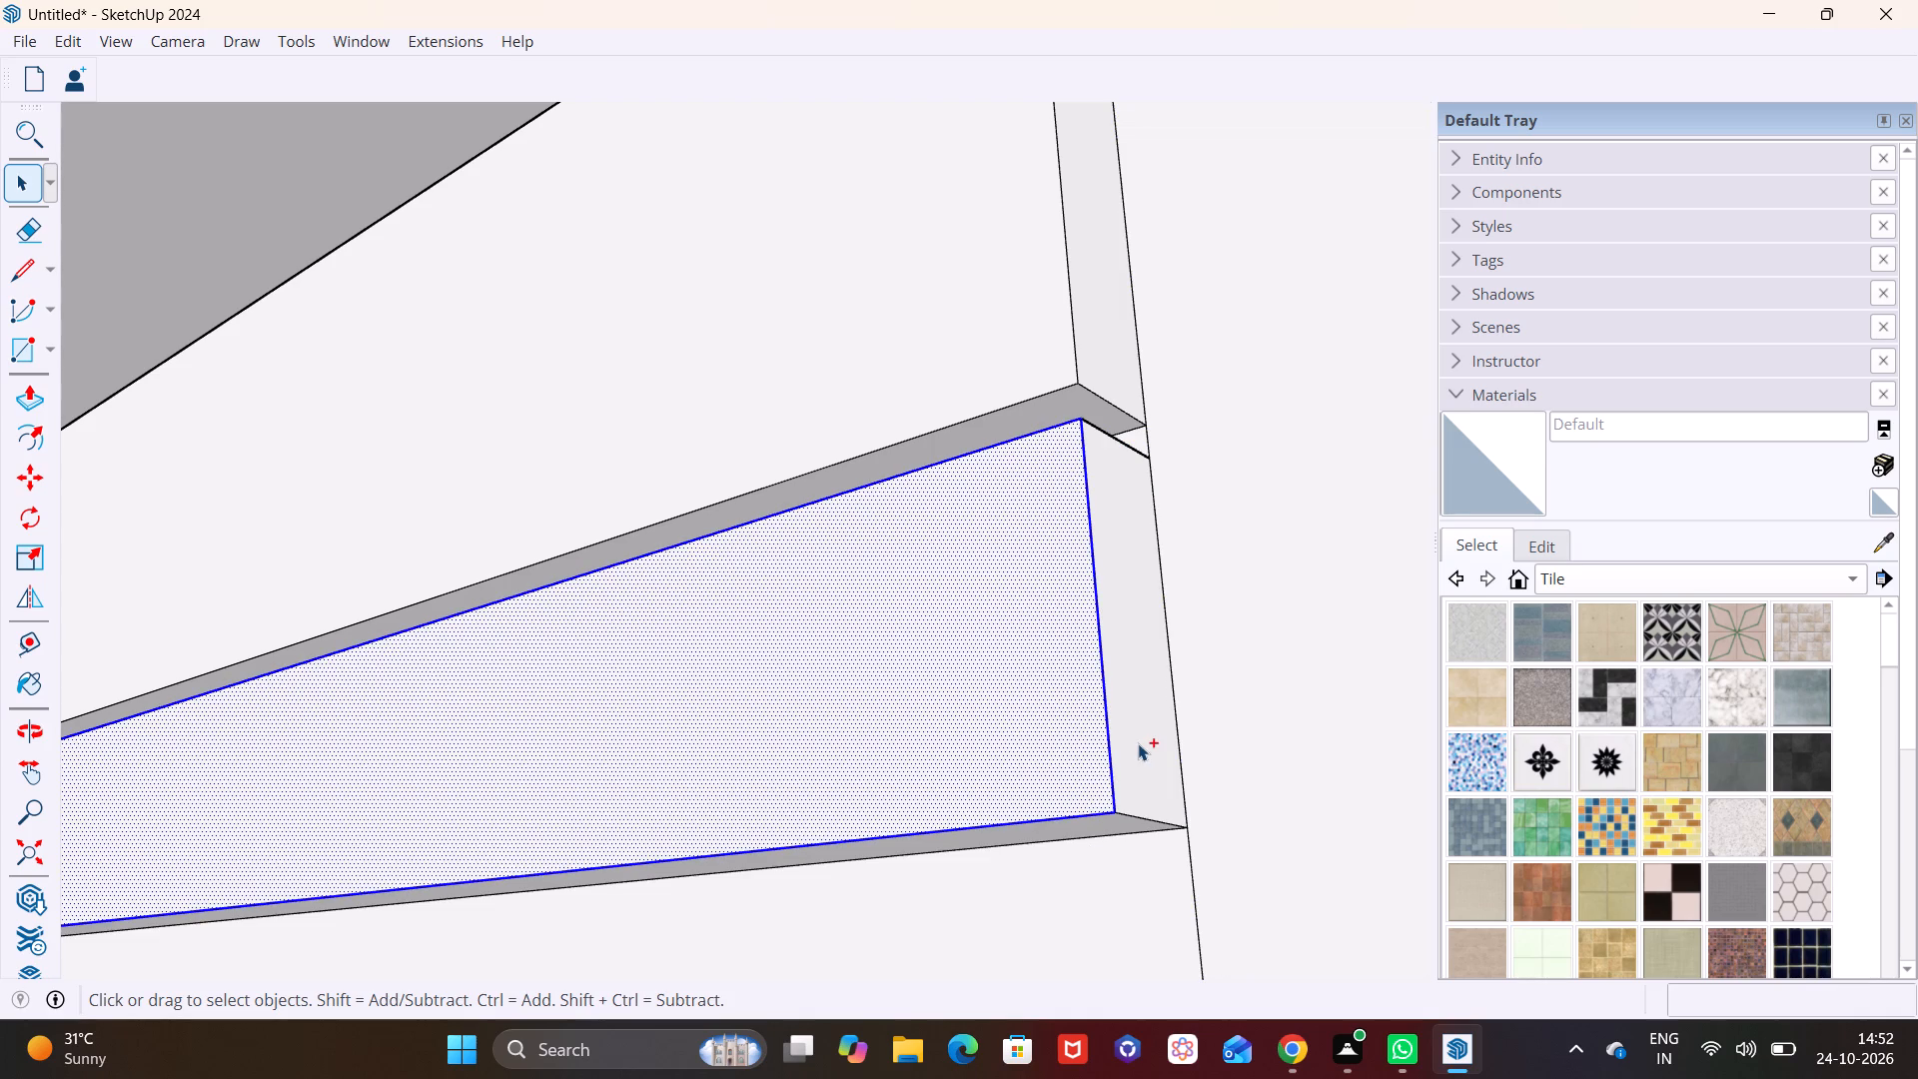
{"action": "left_click", "coordinate": [1088, 821], "text": "ctrl"}
{"action": "left_click", "coordinate": [1088, 821], "text": "ctrl"}
{"action": "scroll", "coordinate": [975, 584], "scroll_direction": "down", "scroll_amount": 2}
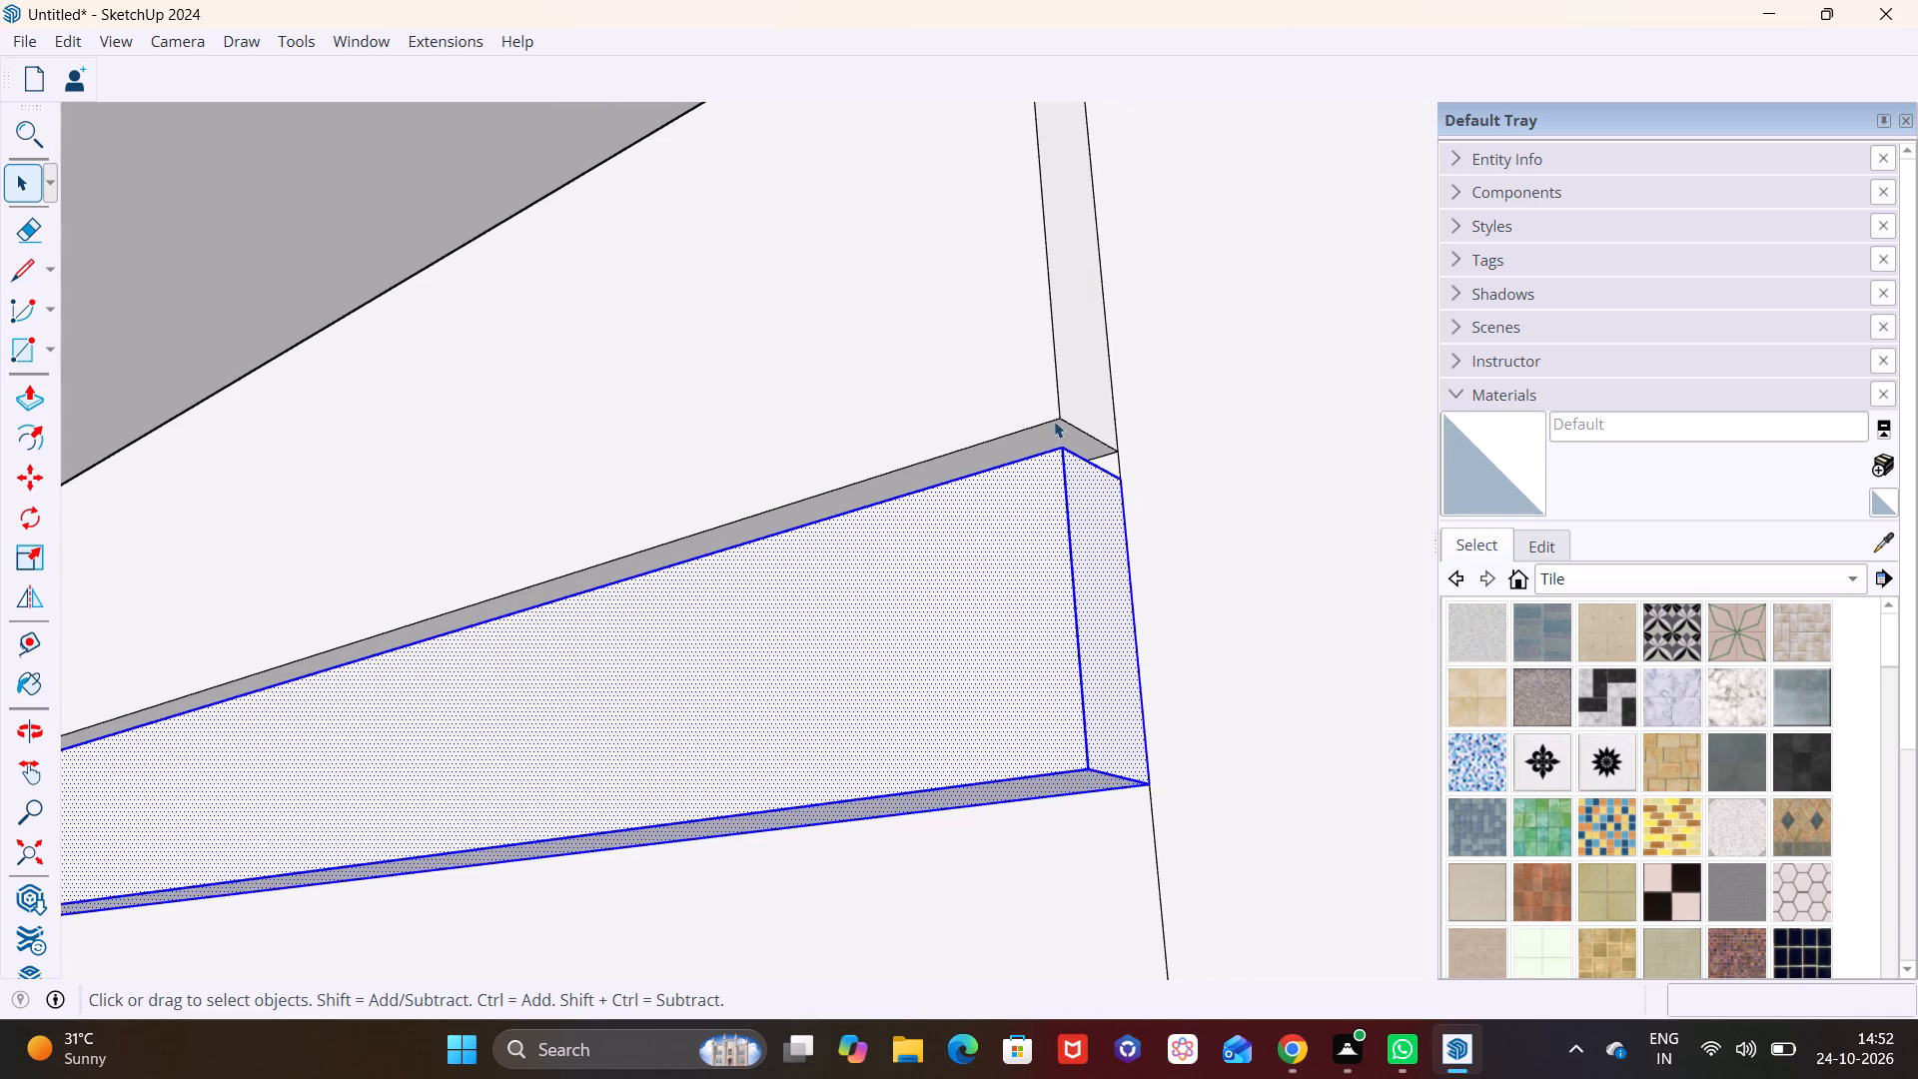
{"action": "middle_click_drag", "start_coordinate": [1053, 442], "coordinate": [963, 872]}
{"action": "scroll", "coordinate": [1112, 512], "scroll_direction": "up", "scroll_amount": 6}
{"action": "double_click", "coordinate": [1063, 455], "text": "ctrl"}
{"action": "scroll", "coordinate": [750, 541], "scroll_direction": "down", "scroll_amount": 2}
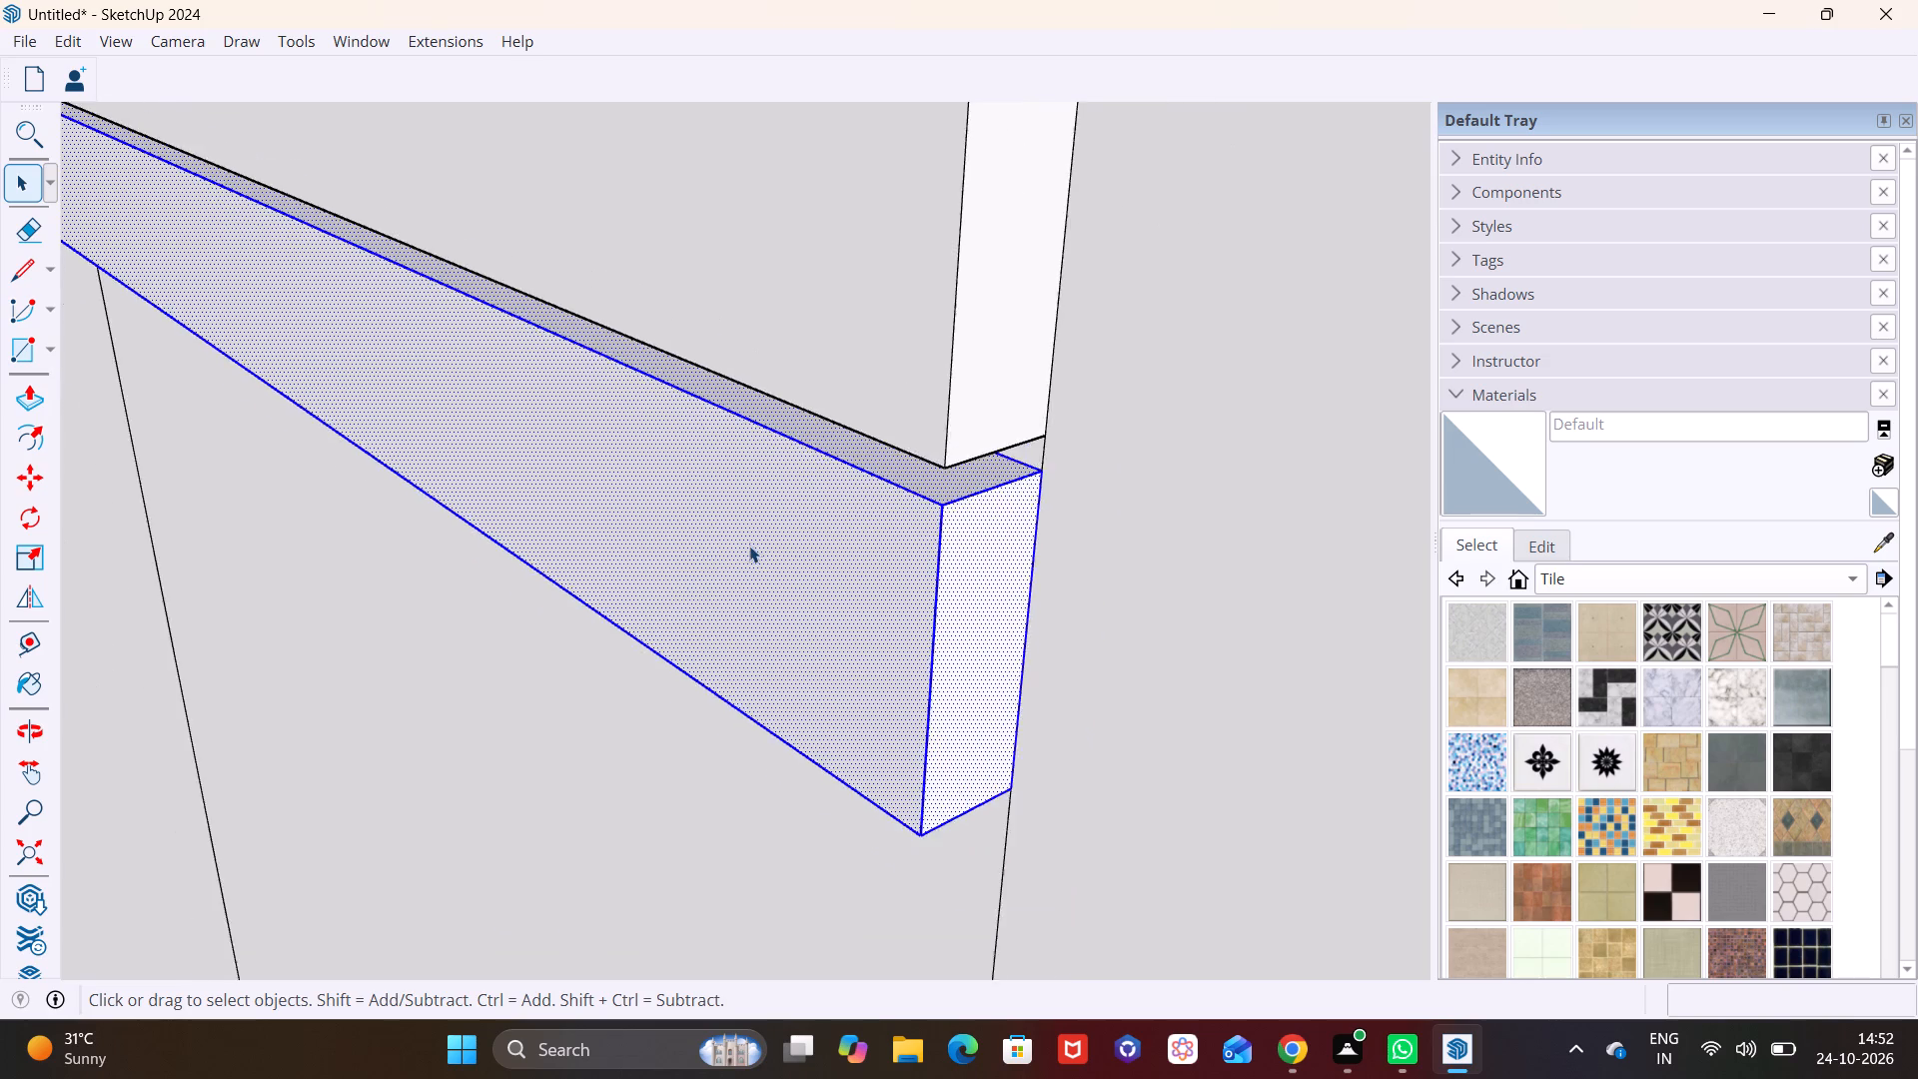
{"action": "scroll", "coordinate": [749, 545], "scroll_direction": "down", "scroll_amount": 9}
{"action": "scroll", "coordinate": [642, 579], "scroll_direction": "down", "scroll_amount": 20}
{"action": "scroll", "coordinate": [642, 579], "scroll_direction": "down", "scroll_amount": 4}
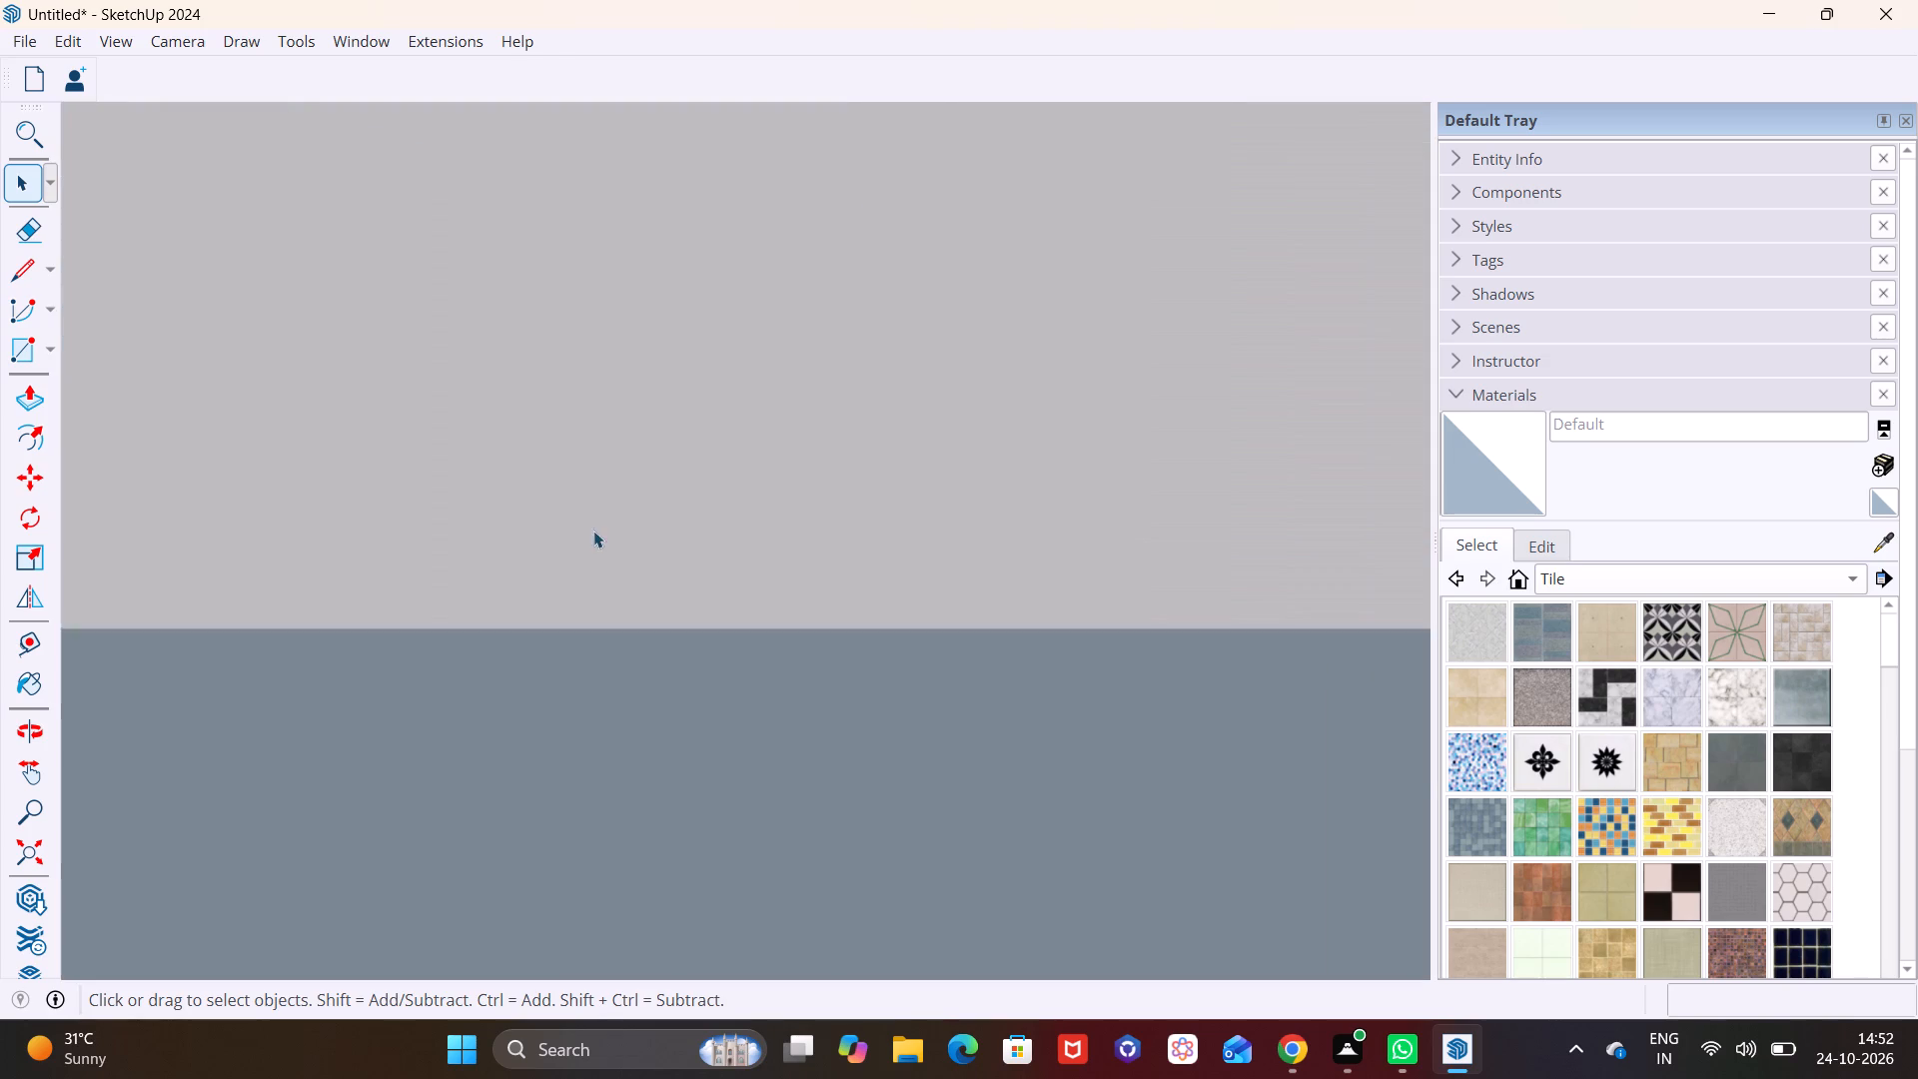
{"action": "scroll", "coordinate": [593, 531], "scroll_direction": "down", "scroll_amount": 20}
{"action": "scroll", "coordinate": [593, 531], "scroll_direction": "down", "scroll_amount": 18}
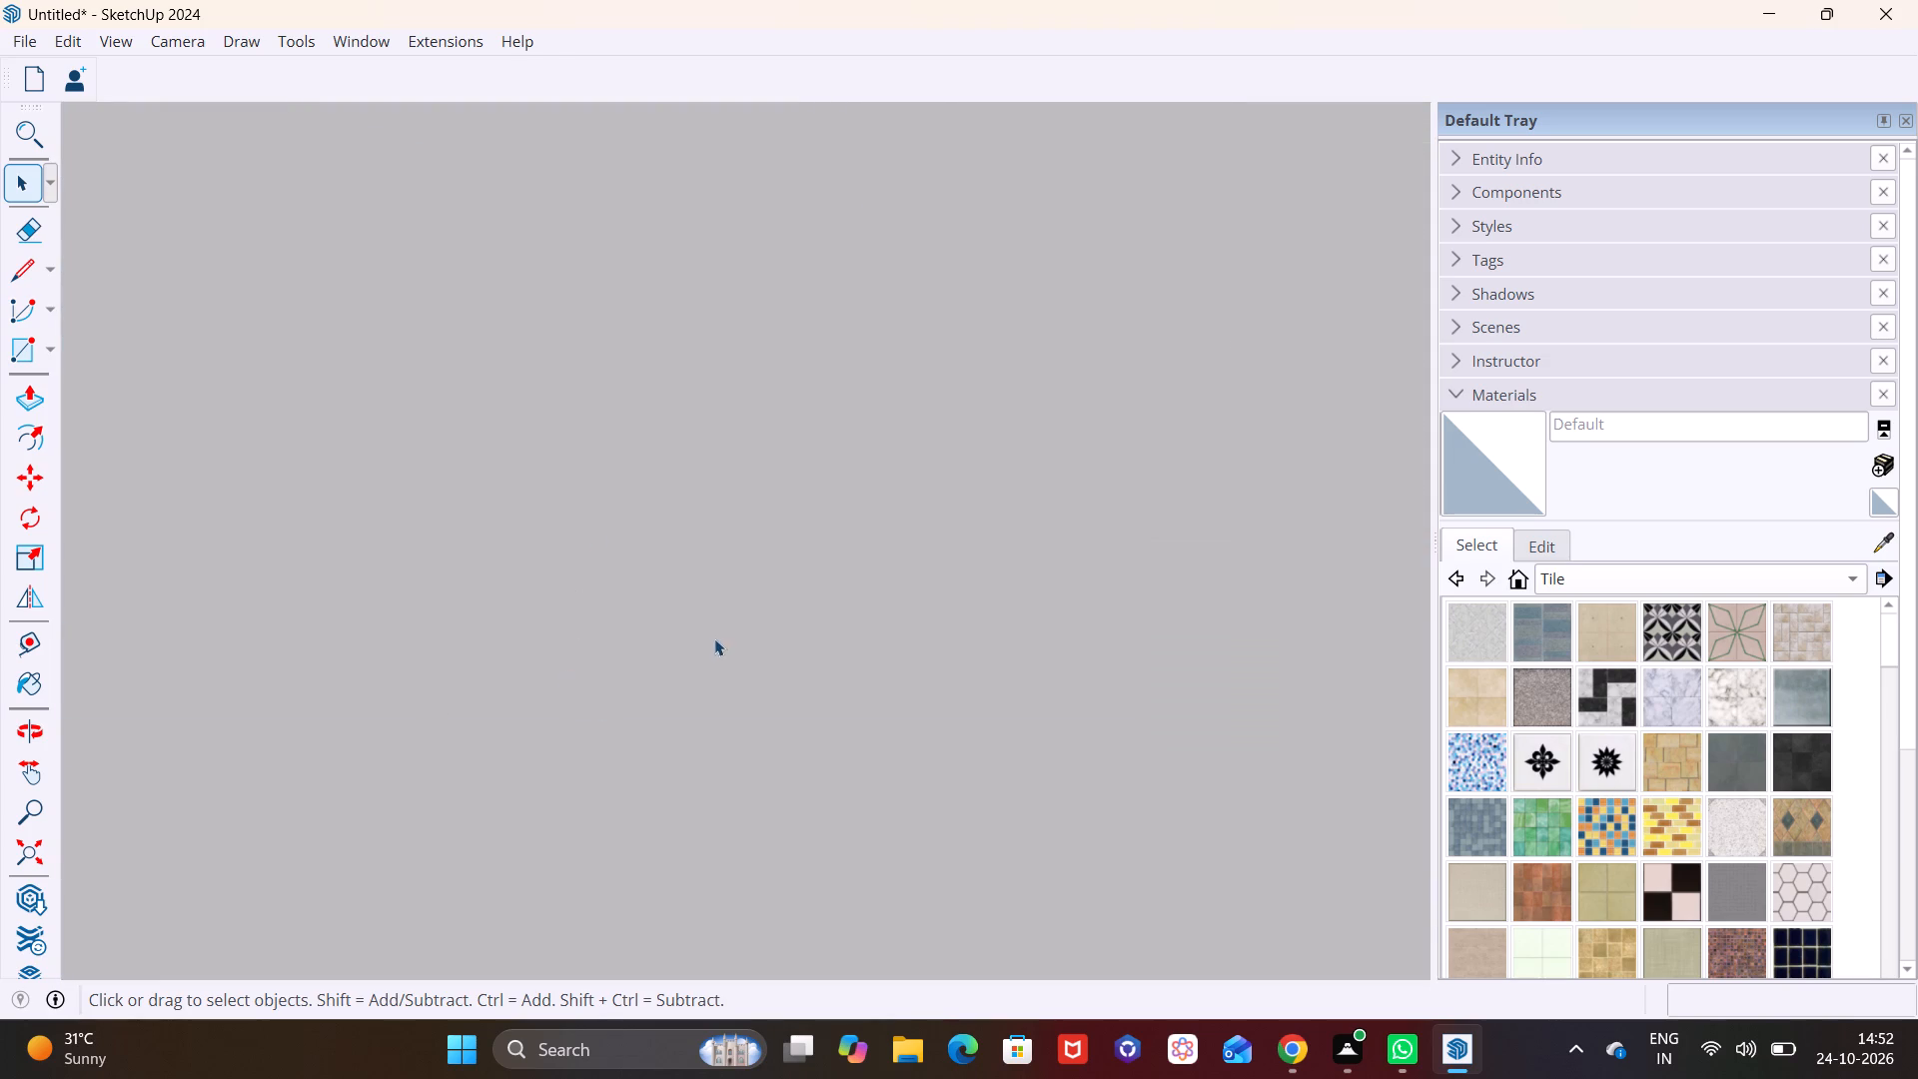
{"action": "scroll", "coordinate": [714, 638], "scroll_direction": "down", "scroll_amount": 20}
{"action": "scroll", "coordinate": [714, 638], "scroll_direction": "down", "scroll_amount": 18}
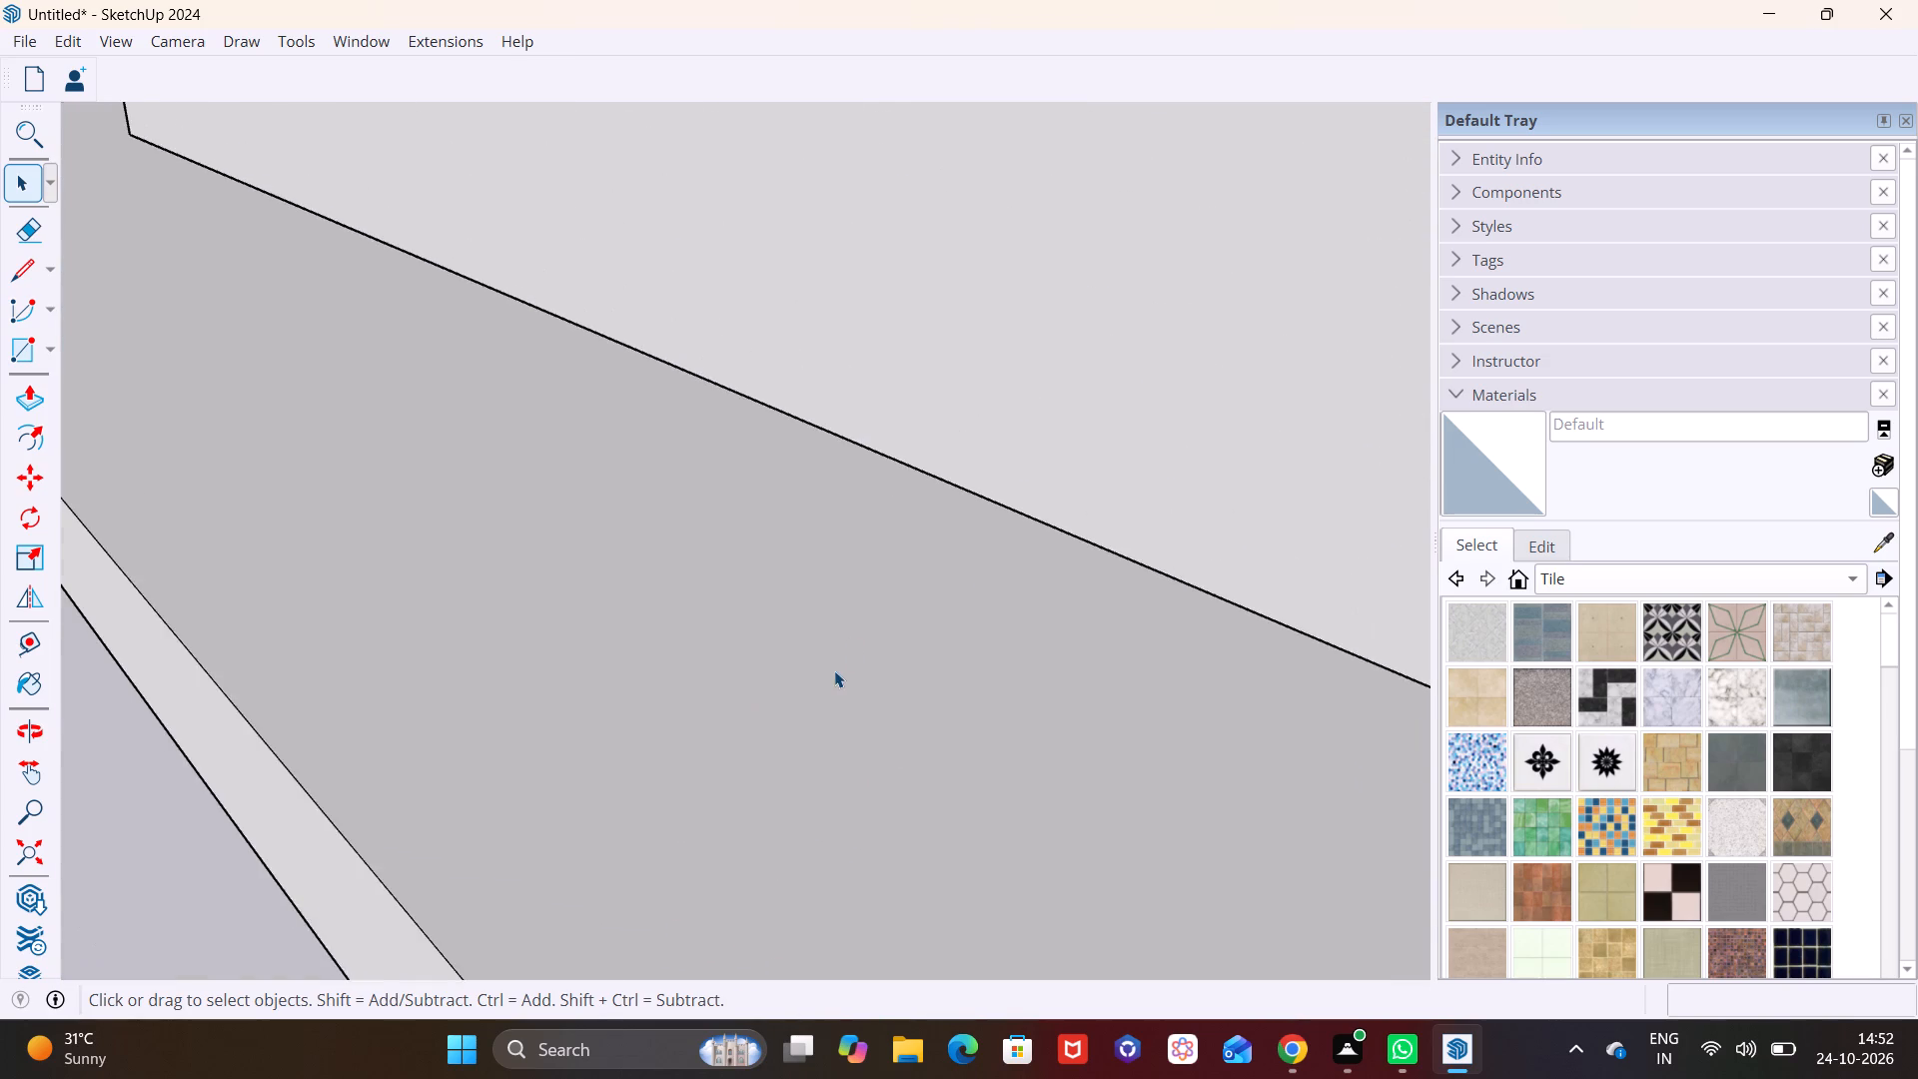
{"action": "scroll", "coordinate": [834, 670], "scroll_direction": "down", "scroll_amount": 13}
{"action": "middle_click_drag", "start_coordinate": [796, 800], "coordinate": [922, 612]}
{"action": "middle_click_drag", "start_coordinate": [818, 600], "coordinate": [1151, 612]}
{"action": "scroll", "coordinate": [1107, 521], "scroll_direction": "up", "scroll_amount": 6}
{"action": "middle_click_drag", "start_coordinate": [1112, 520], "coordinate": [787, 544]}
{"action": "middle_click_drag", "start_coordinate": [838, 513], "coordinate": [1192, 494]}
{"action": "scroll", "coordinate": [1180, 457], "scroll_direction": "up", "scroll_amount": 8}
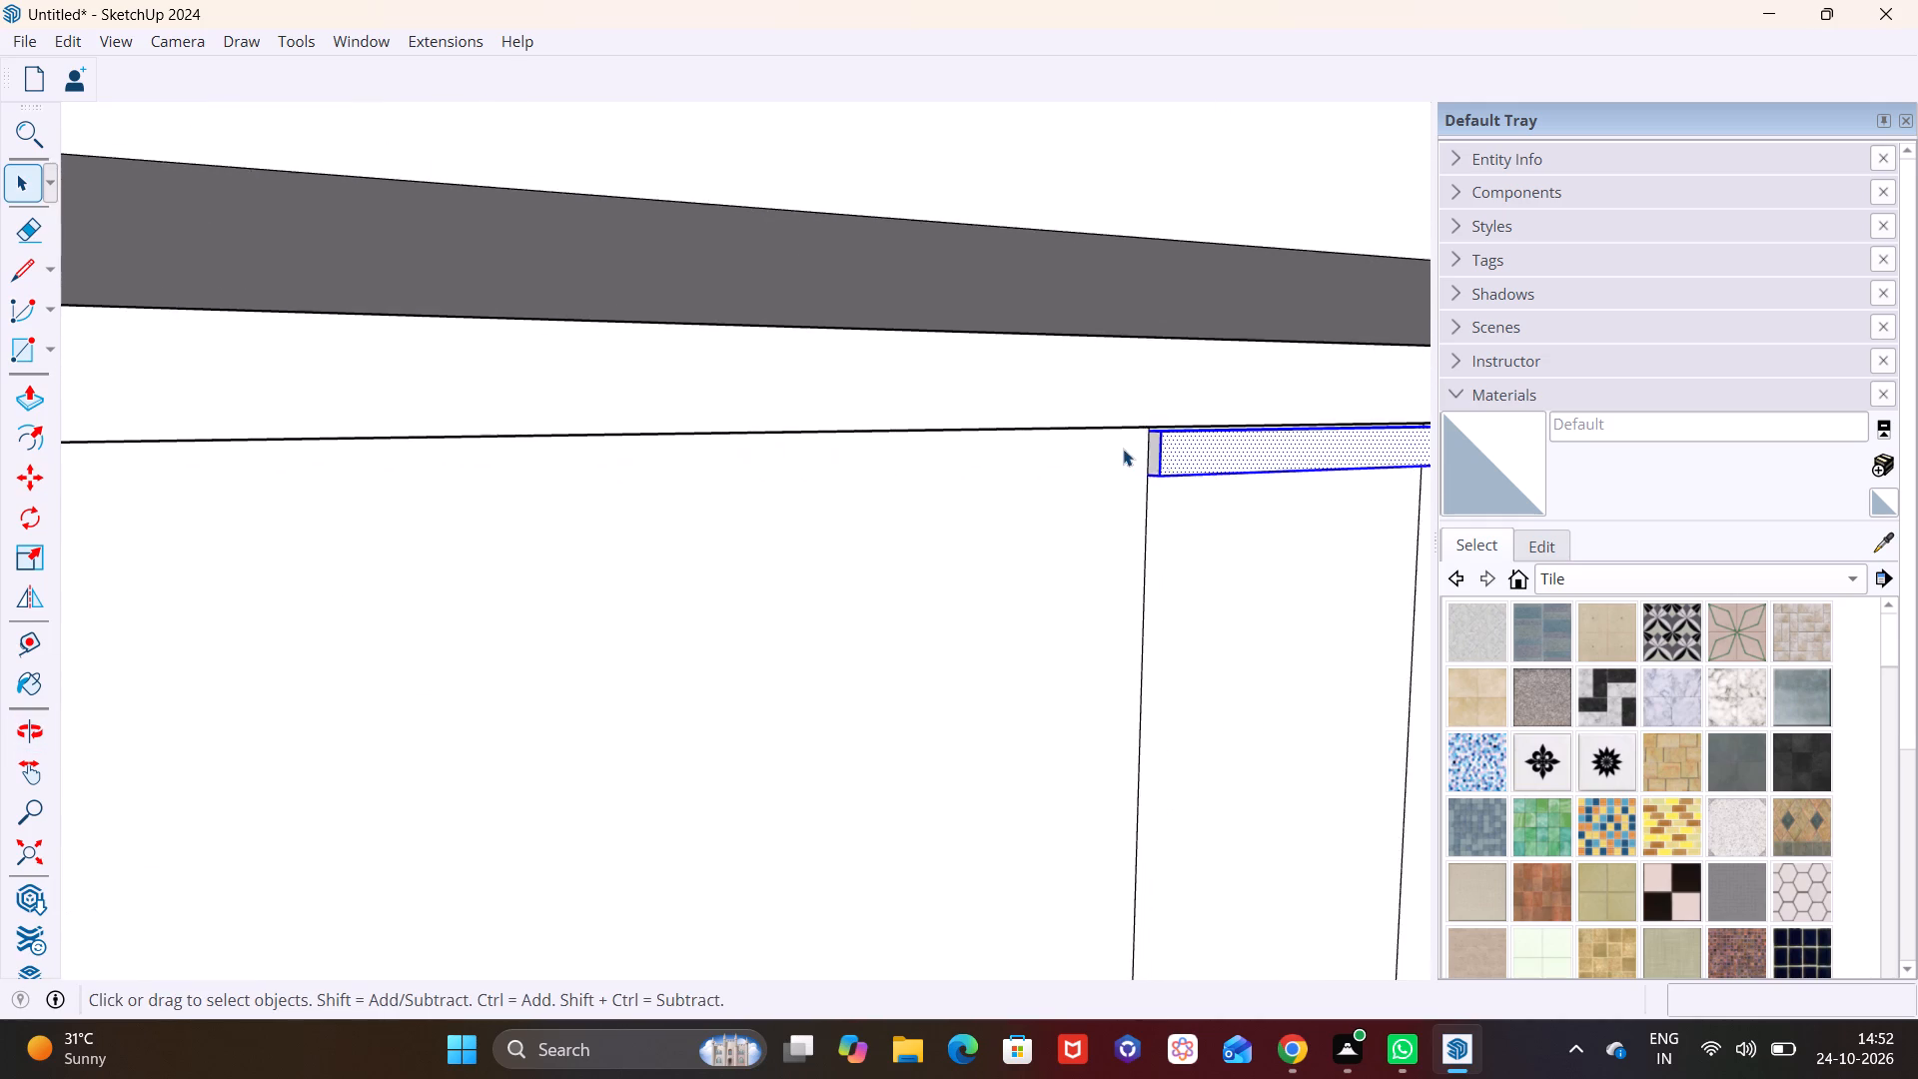
{"action": "scroll", "coordinate": [1123, 449], "scroll_direction": "up", "scroll_amount": 9}
{"action": "double_click", "coordinate": [1210, 460], "text": "ctrl"}
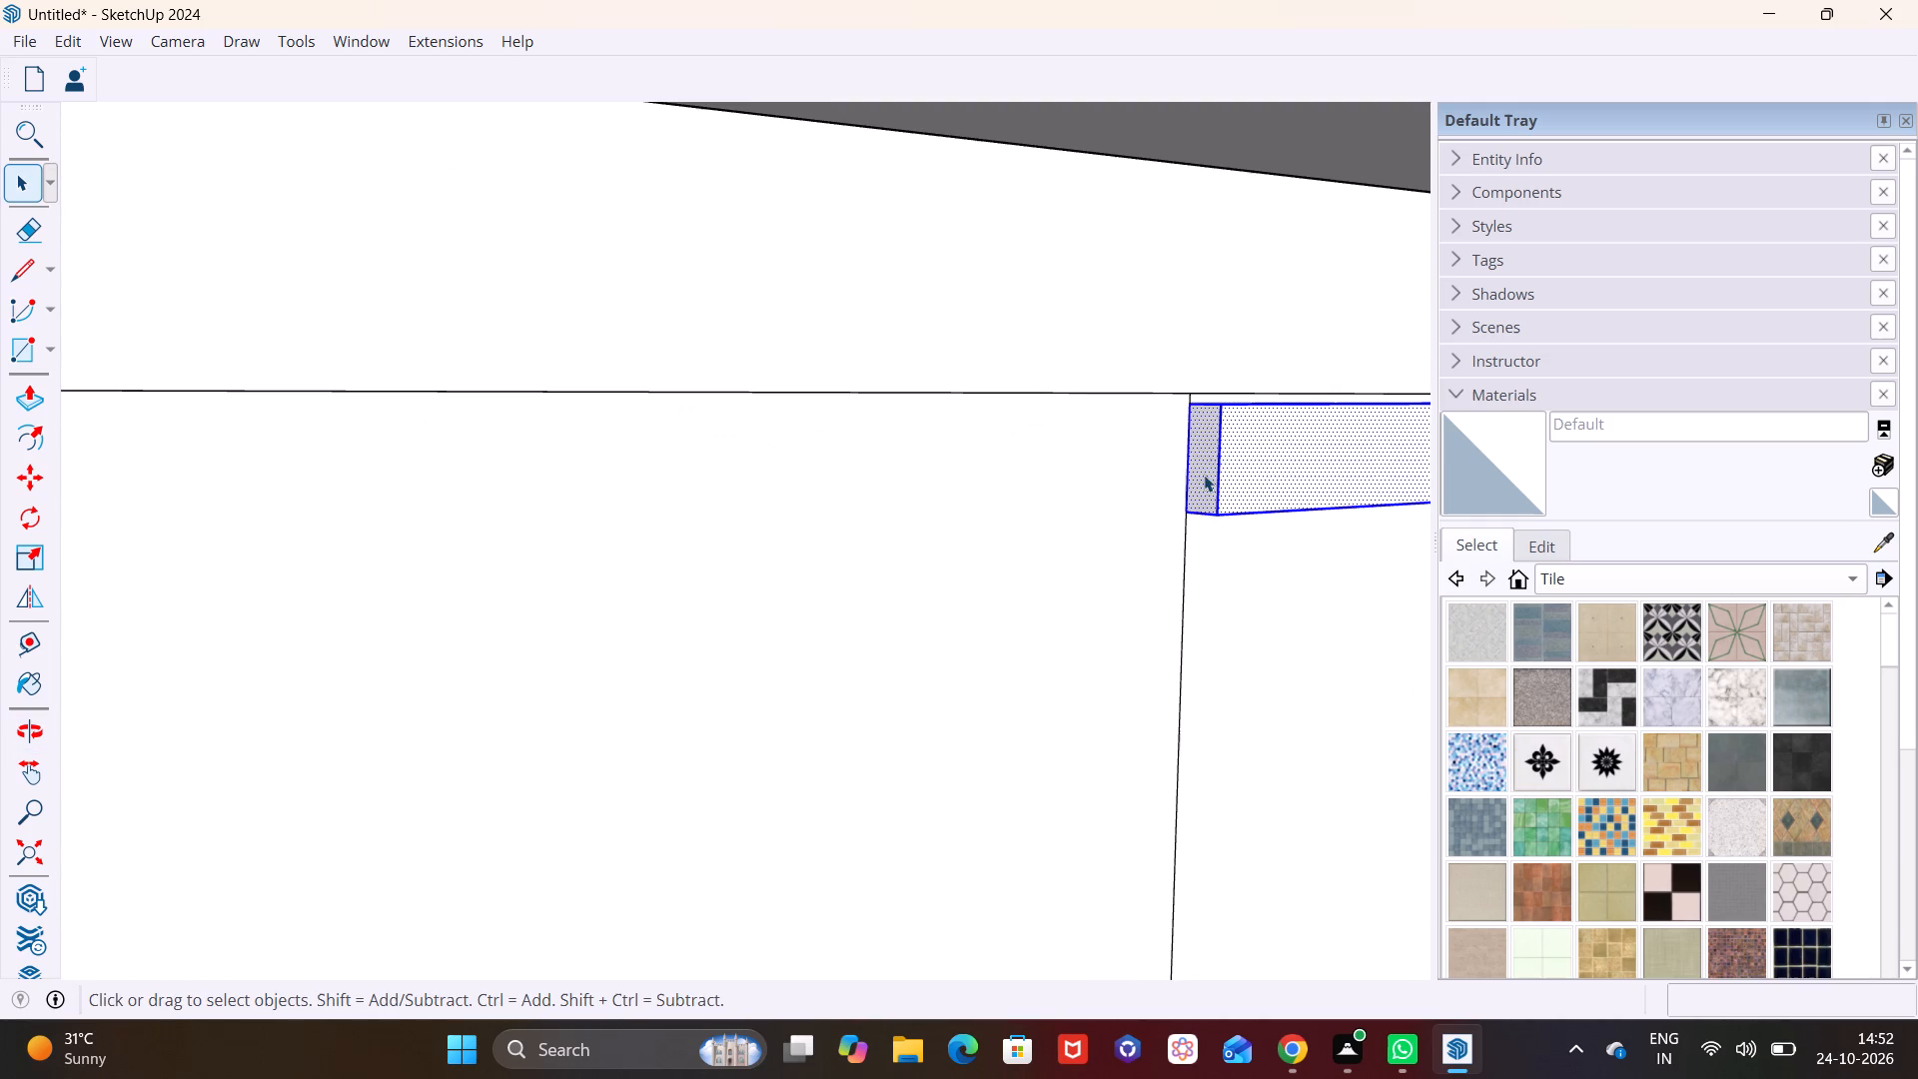
{"action": "scroll", "coordinate": [1183, 539], "scroll_direction": "down", "scroll_amount": 7}
{"action": "middle_click_drag", "start_coordinate": [1184, 559], "coordinate": [667, 432]}
{"action": "middle_click_drag", "start_coordinate": [1257, 534], "coordinate": [545, 639]}
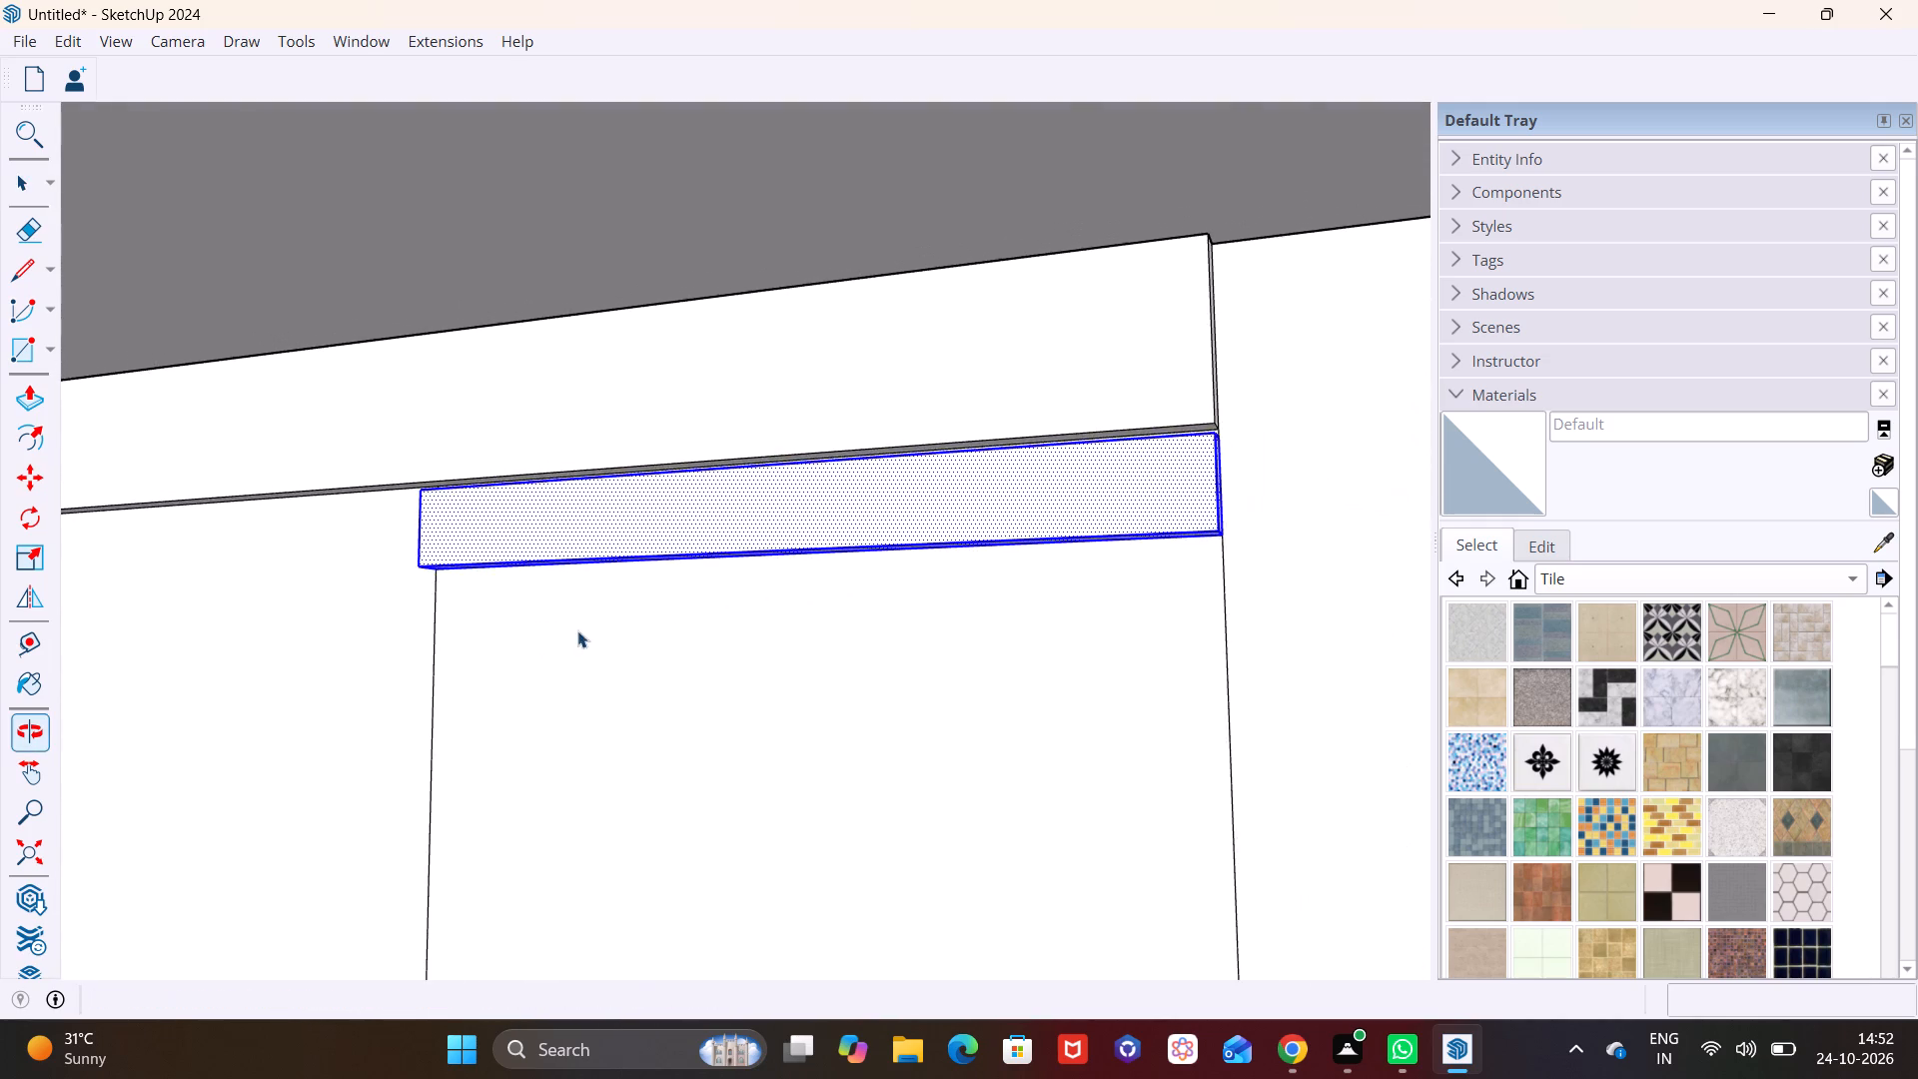
{"action": "scroll", "coordinate": [798, 617], "scroll_direction": "down", "scroll_amount": 15}
{"action": "middle_click_drag", "start_coordinate": [696, 719], "coordinate": [969, 625], "text": "shift"}
{"action": "scroll", "coordinate": [1065, 604], "scroll_direction": "down", "scroll_amount": 1, "text": "shift"}
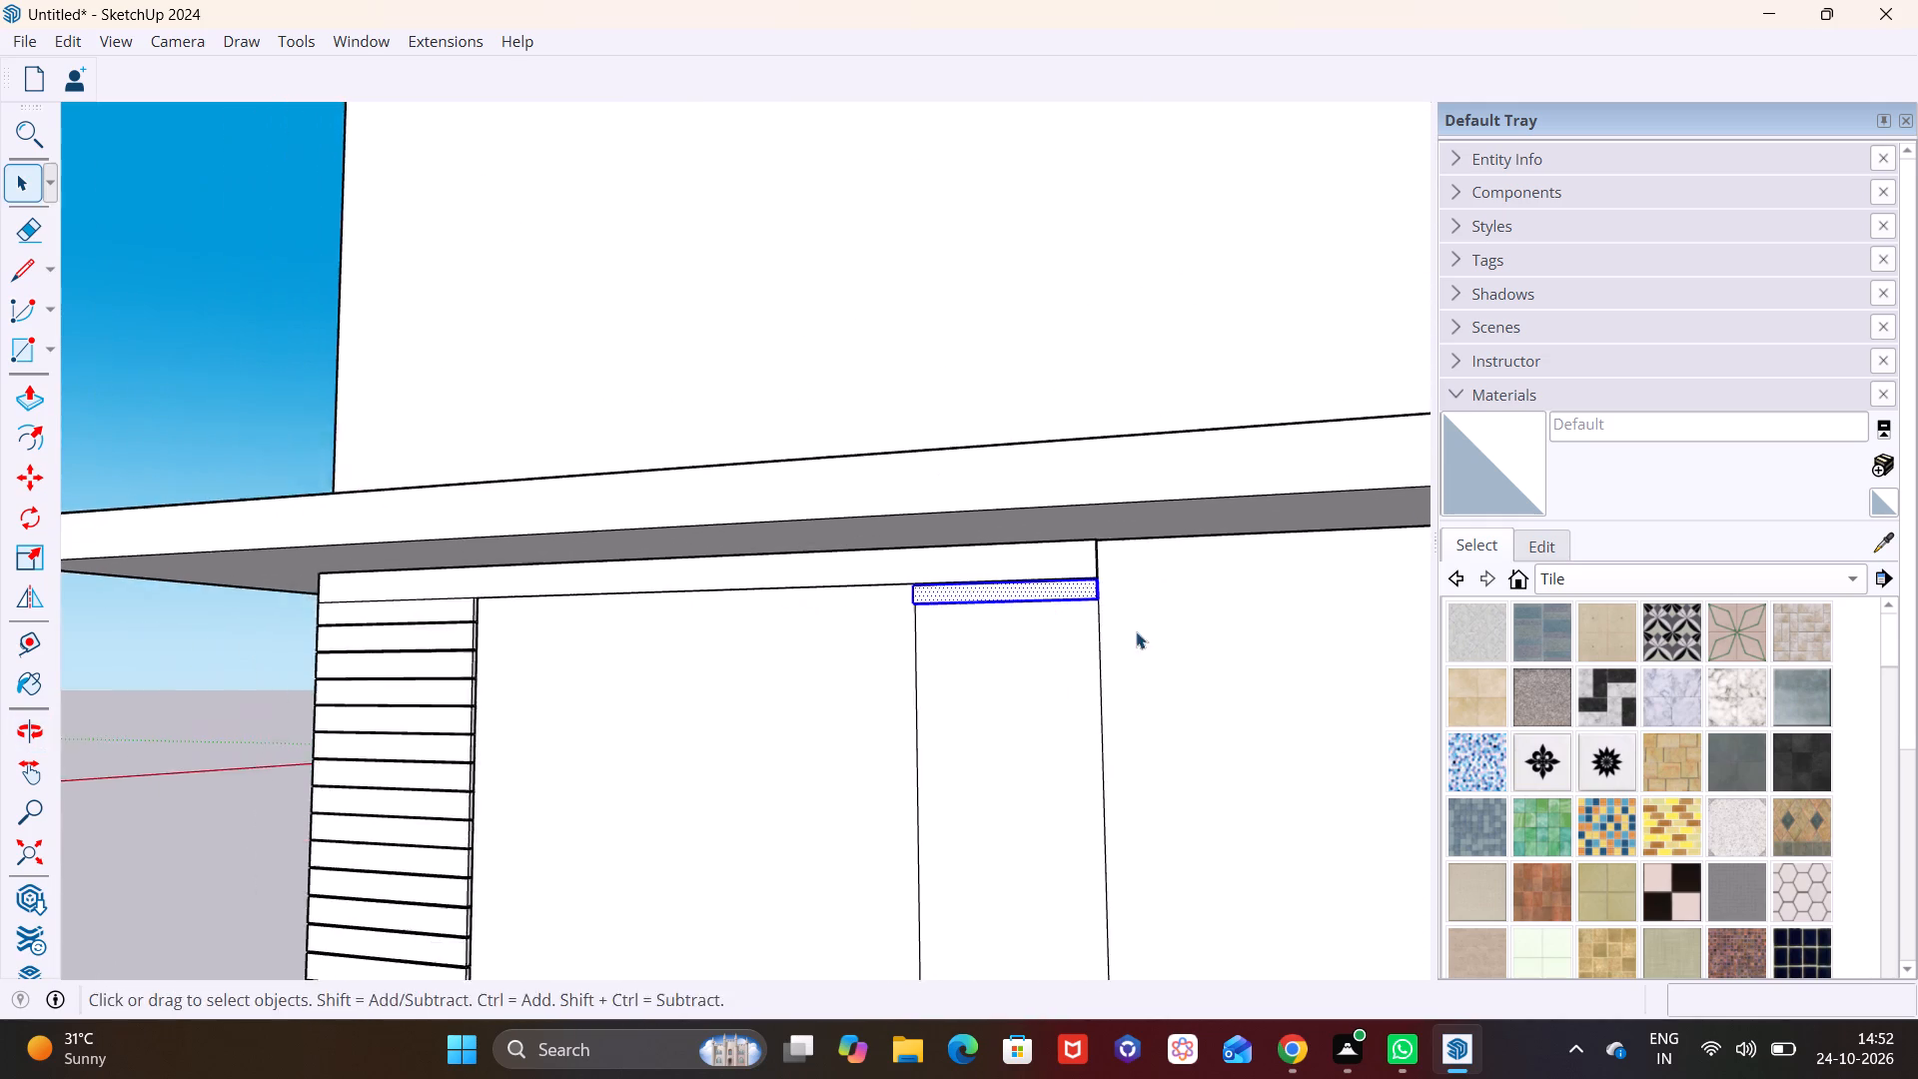
{"action": "scroll", "coordinate": [1136, 631], "scroll_direction": "up", "scroll_amount": 1}
{"action": "middle_click_drag", "start_coordinate": [1094, 648], "coordinate": [825, 723]}
{"action": "scroll", "coordinate": [981, 627], "scroll_direction": "up", "scroll_amount": 10}
{"action": "middle_click_drag", "start_coordinate": [794, 637], "coordinate": [850, 335], "text": "shift"}
{"action": "scroll", "coordinate": [850, 335], "scroll_direction": "up", "scroll_amount": 6, "text": "shift"}
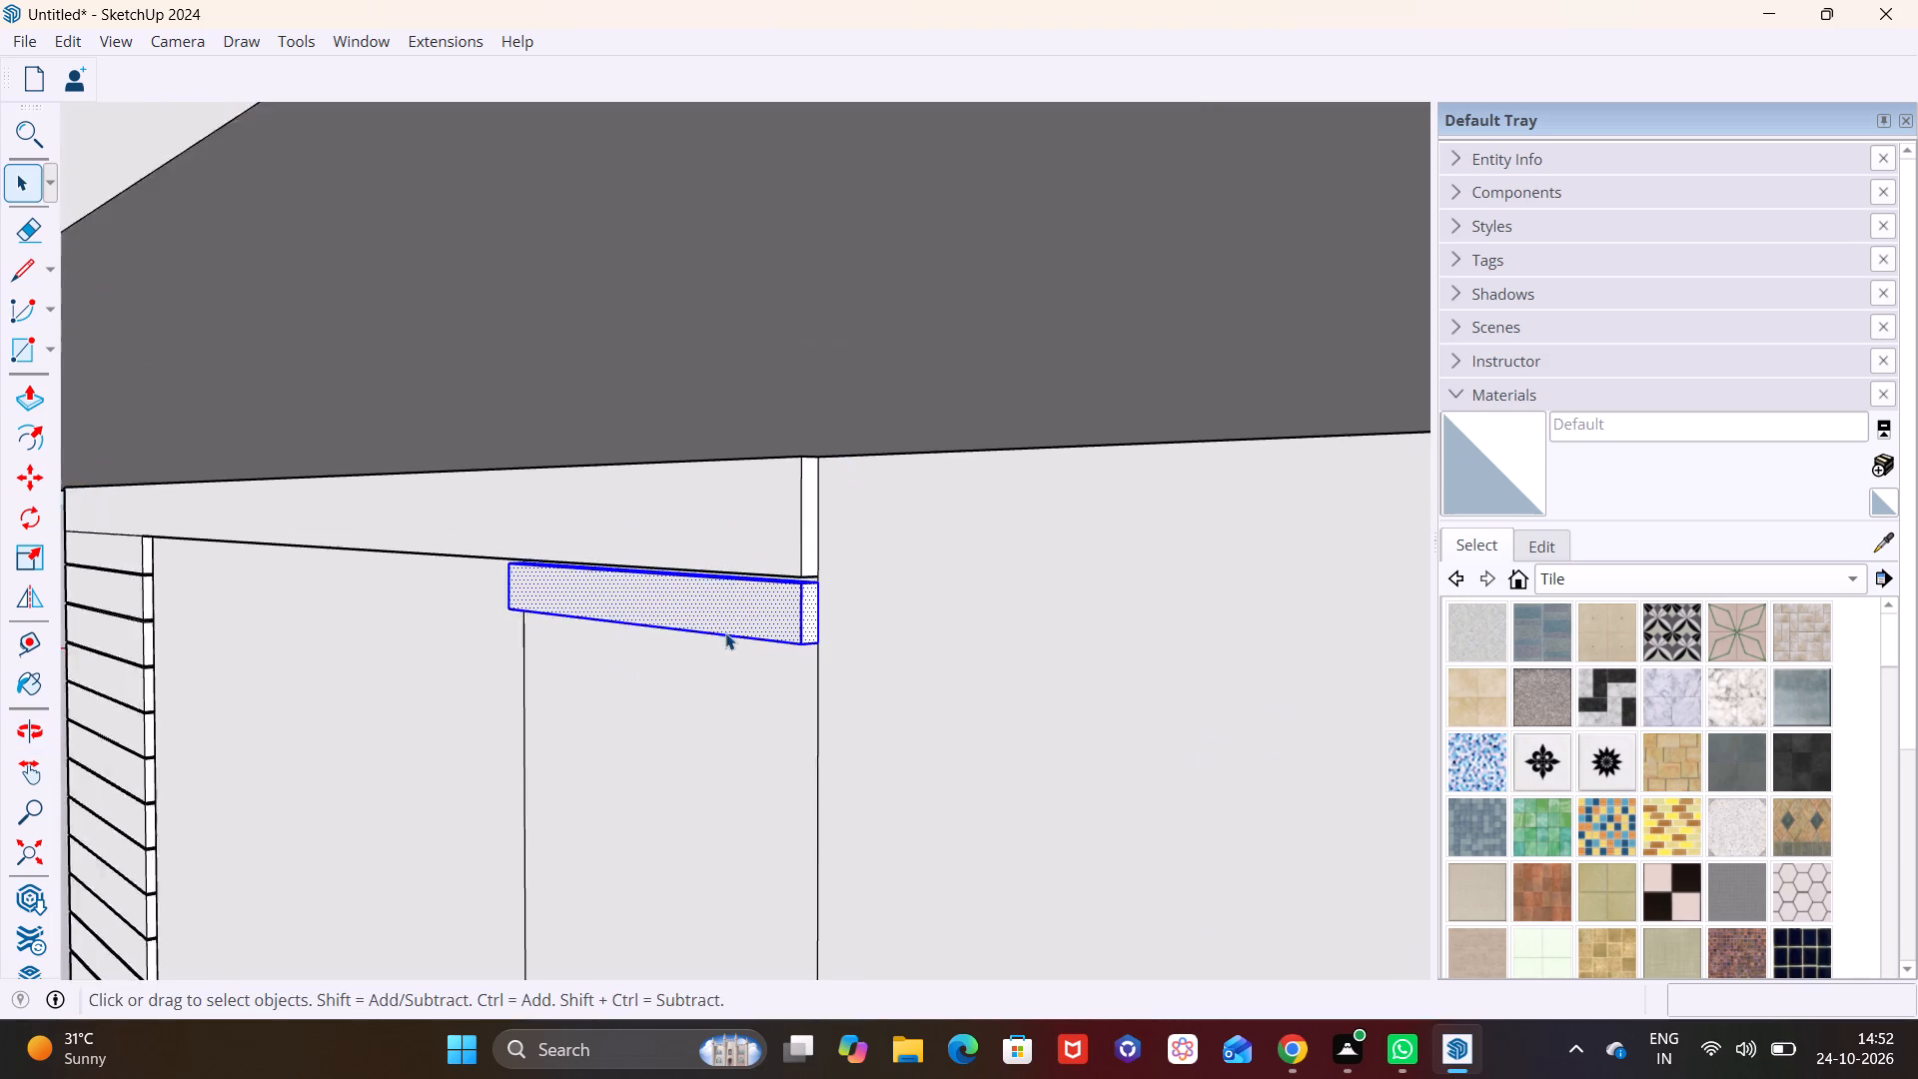
{"action": "scroll", "coordinate": [725, 632], "scroll_direction": "up", "scroll_amount": 2, "text": "shift"}
{"action": "middle_click_drag", "start_coordinate": [746, 603], "coordinate": [840, 359], "text": "shift"}
{"action": "middle_click_drag", "start_coordinate": [982, 392], "coordinate": [867, 462]}
{"action": "key", "text": "m"}
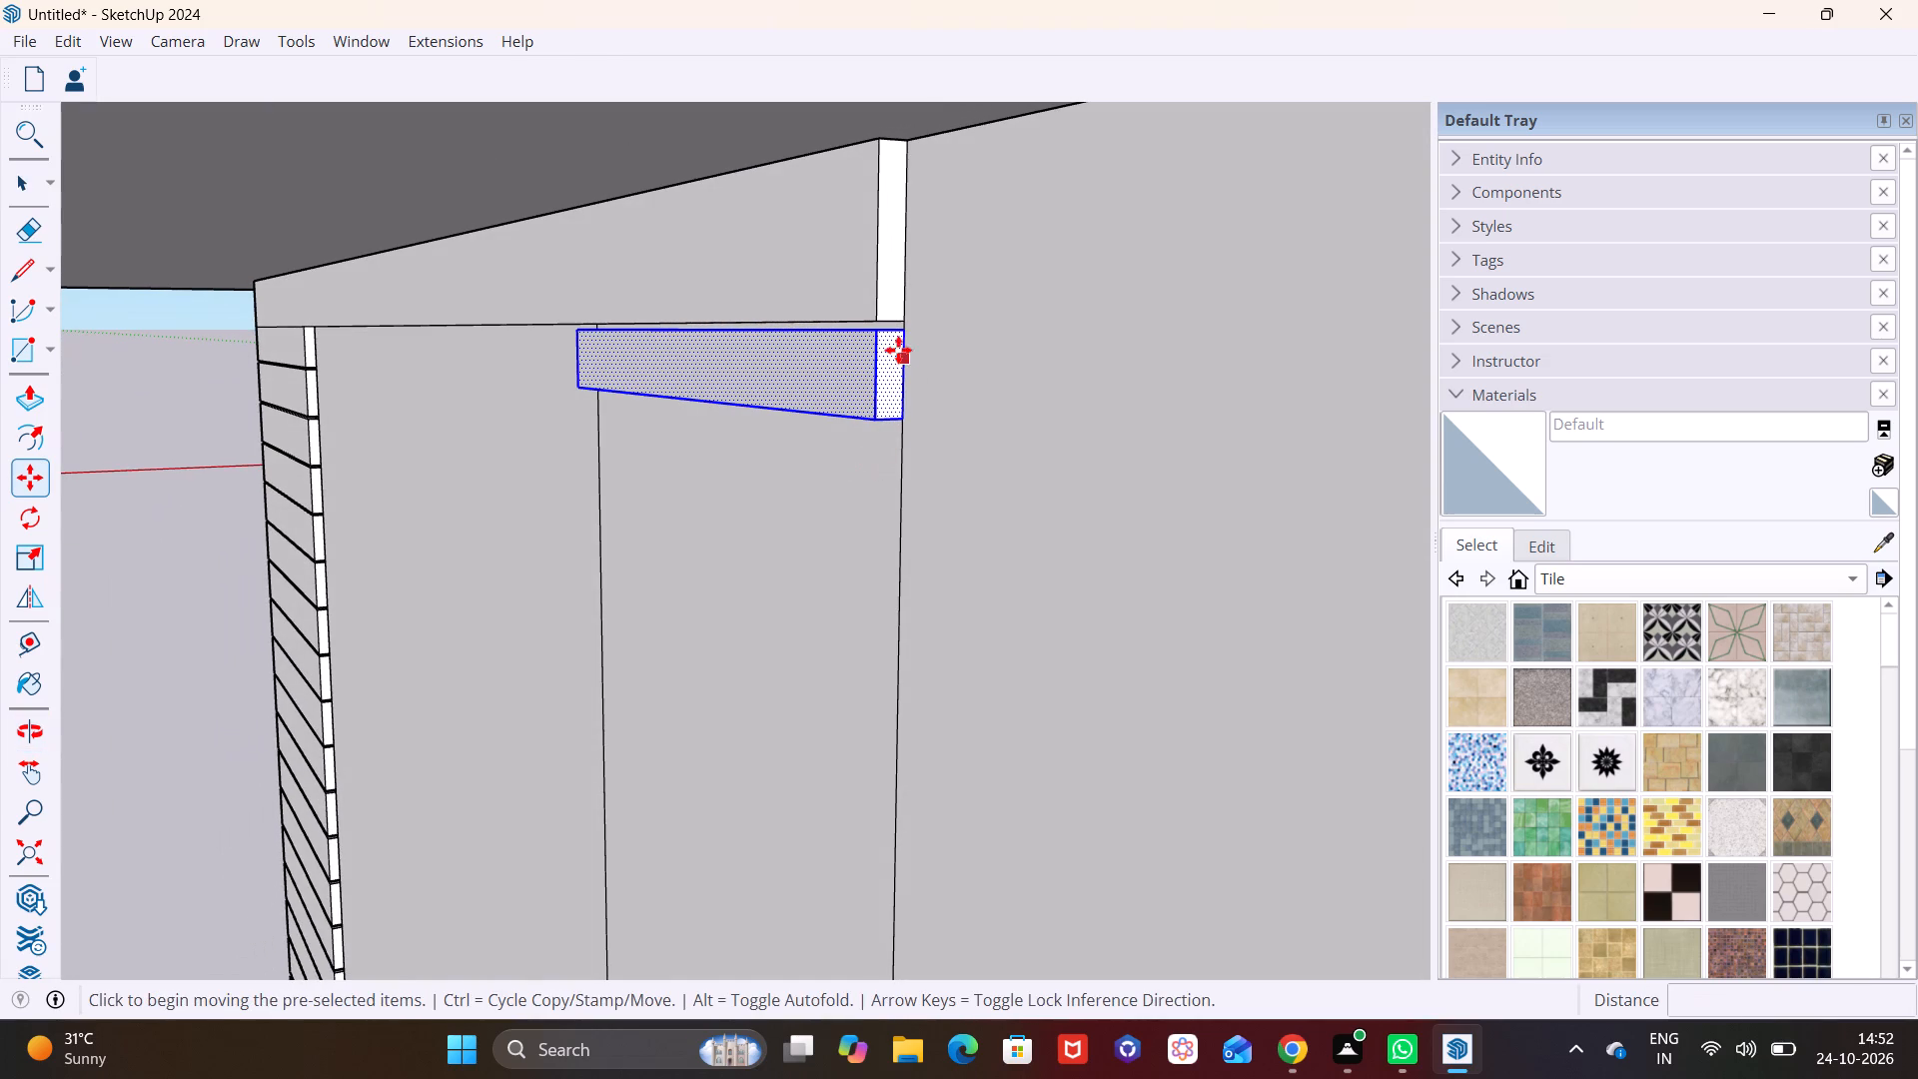
{"action": "left_click", "coordinate": [900, 334]}
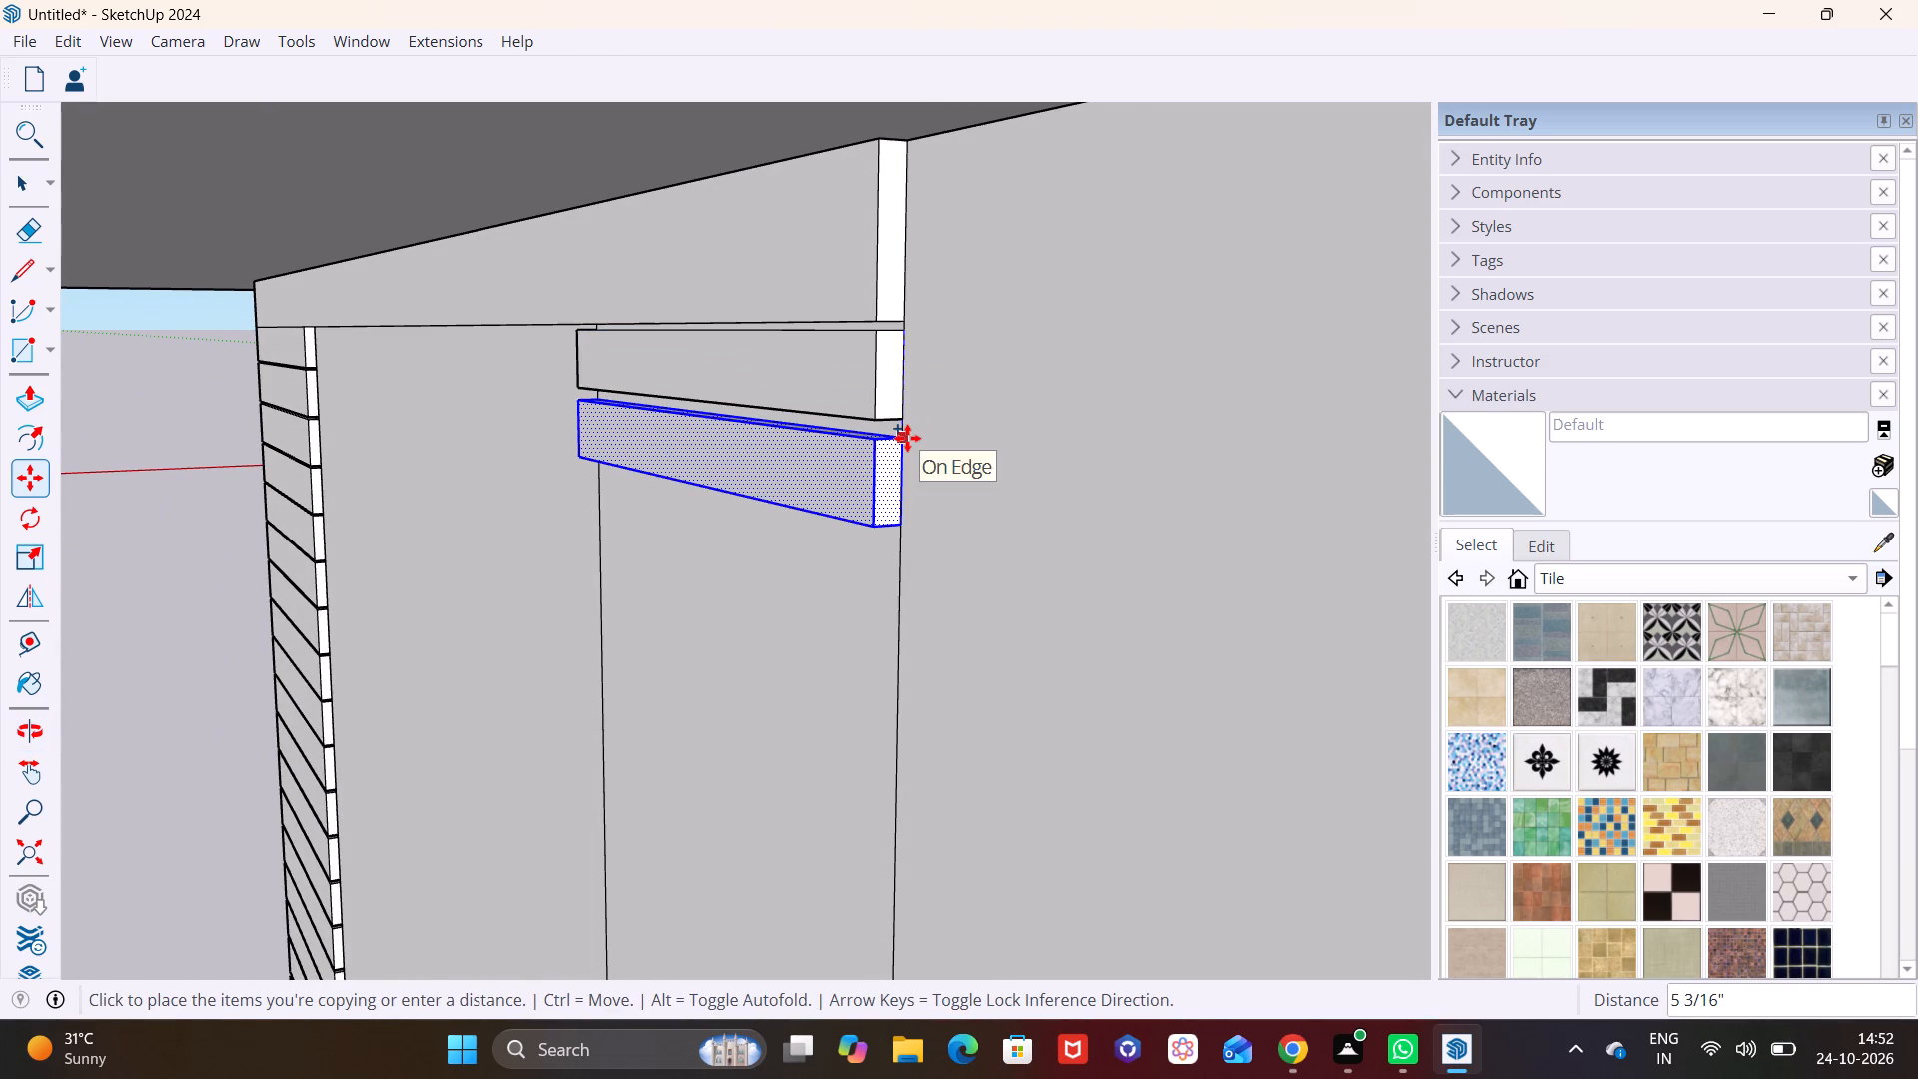
{"action": "scroll", "coordinate": [907, 434], "scroll_direction": "up", "scroll_amount": 6}
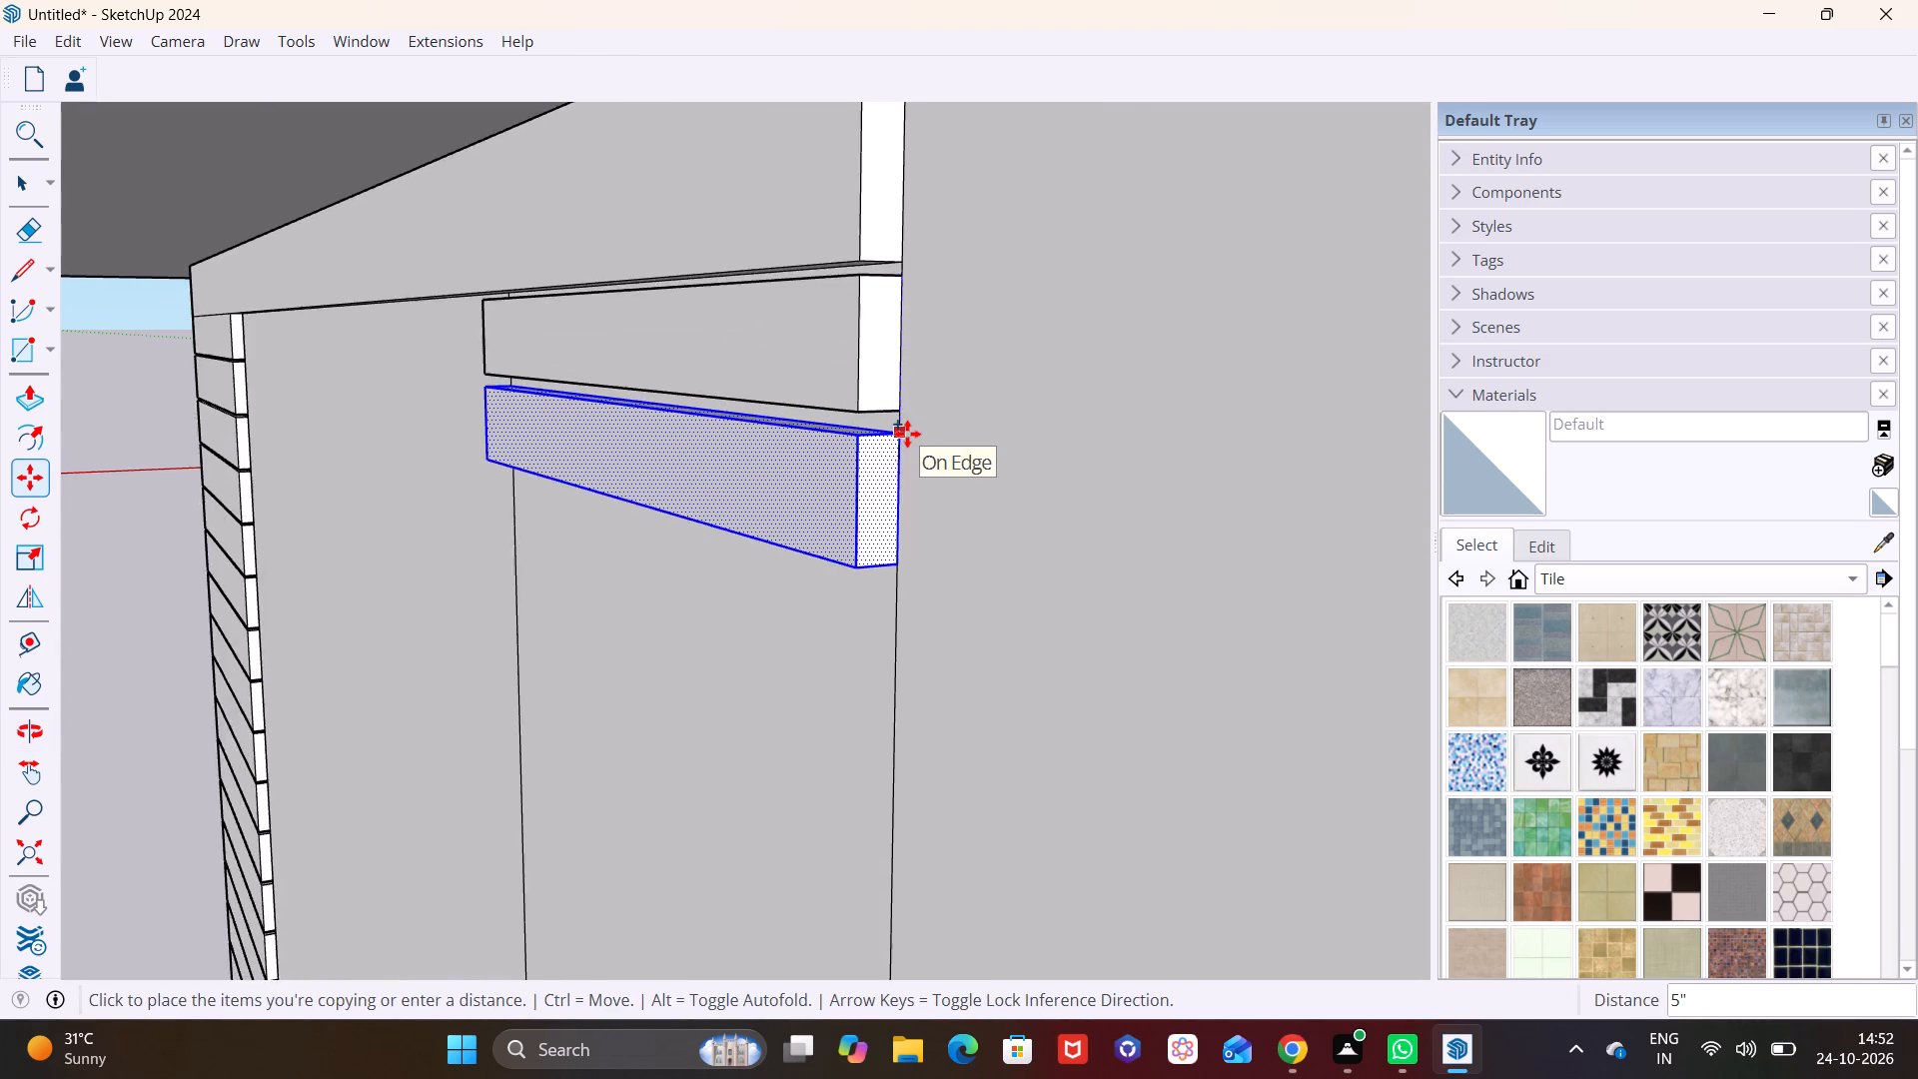
{"action": "scroll", "coordinate": [907, 434], "scroll_direction": "up", "scroll_amount": 2}
{"action": "left_click", "coordinate": [907, 421]}
Copy the block down the wall line two more times, offsetting by 4 5/8" and 4 9/16" to leave narrow gaps.
{"action": "left_click", "coordinate": [893, 416]}
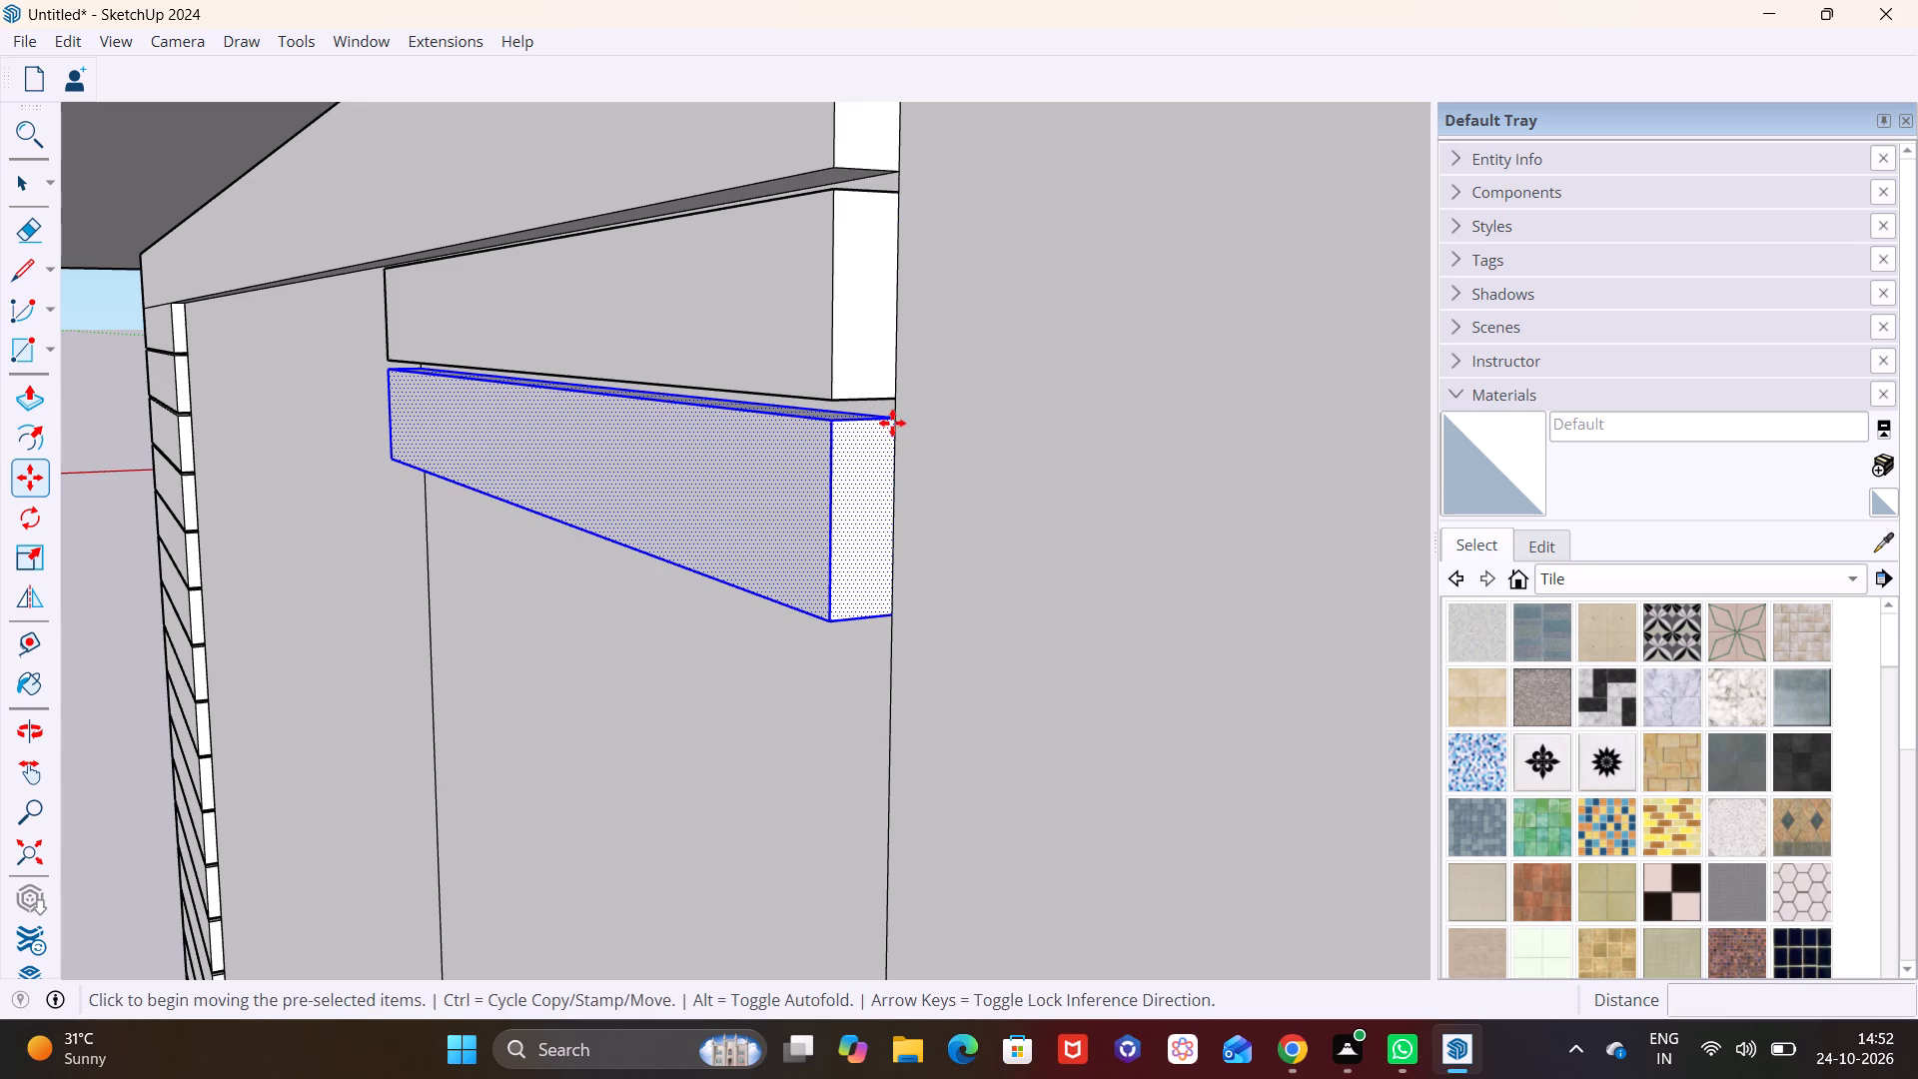
{"action": "left_click", "coordinate": [891, 630]}
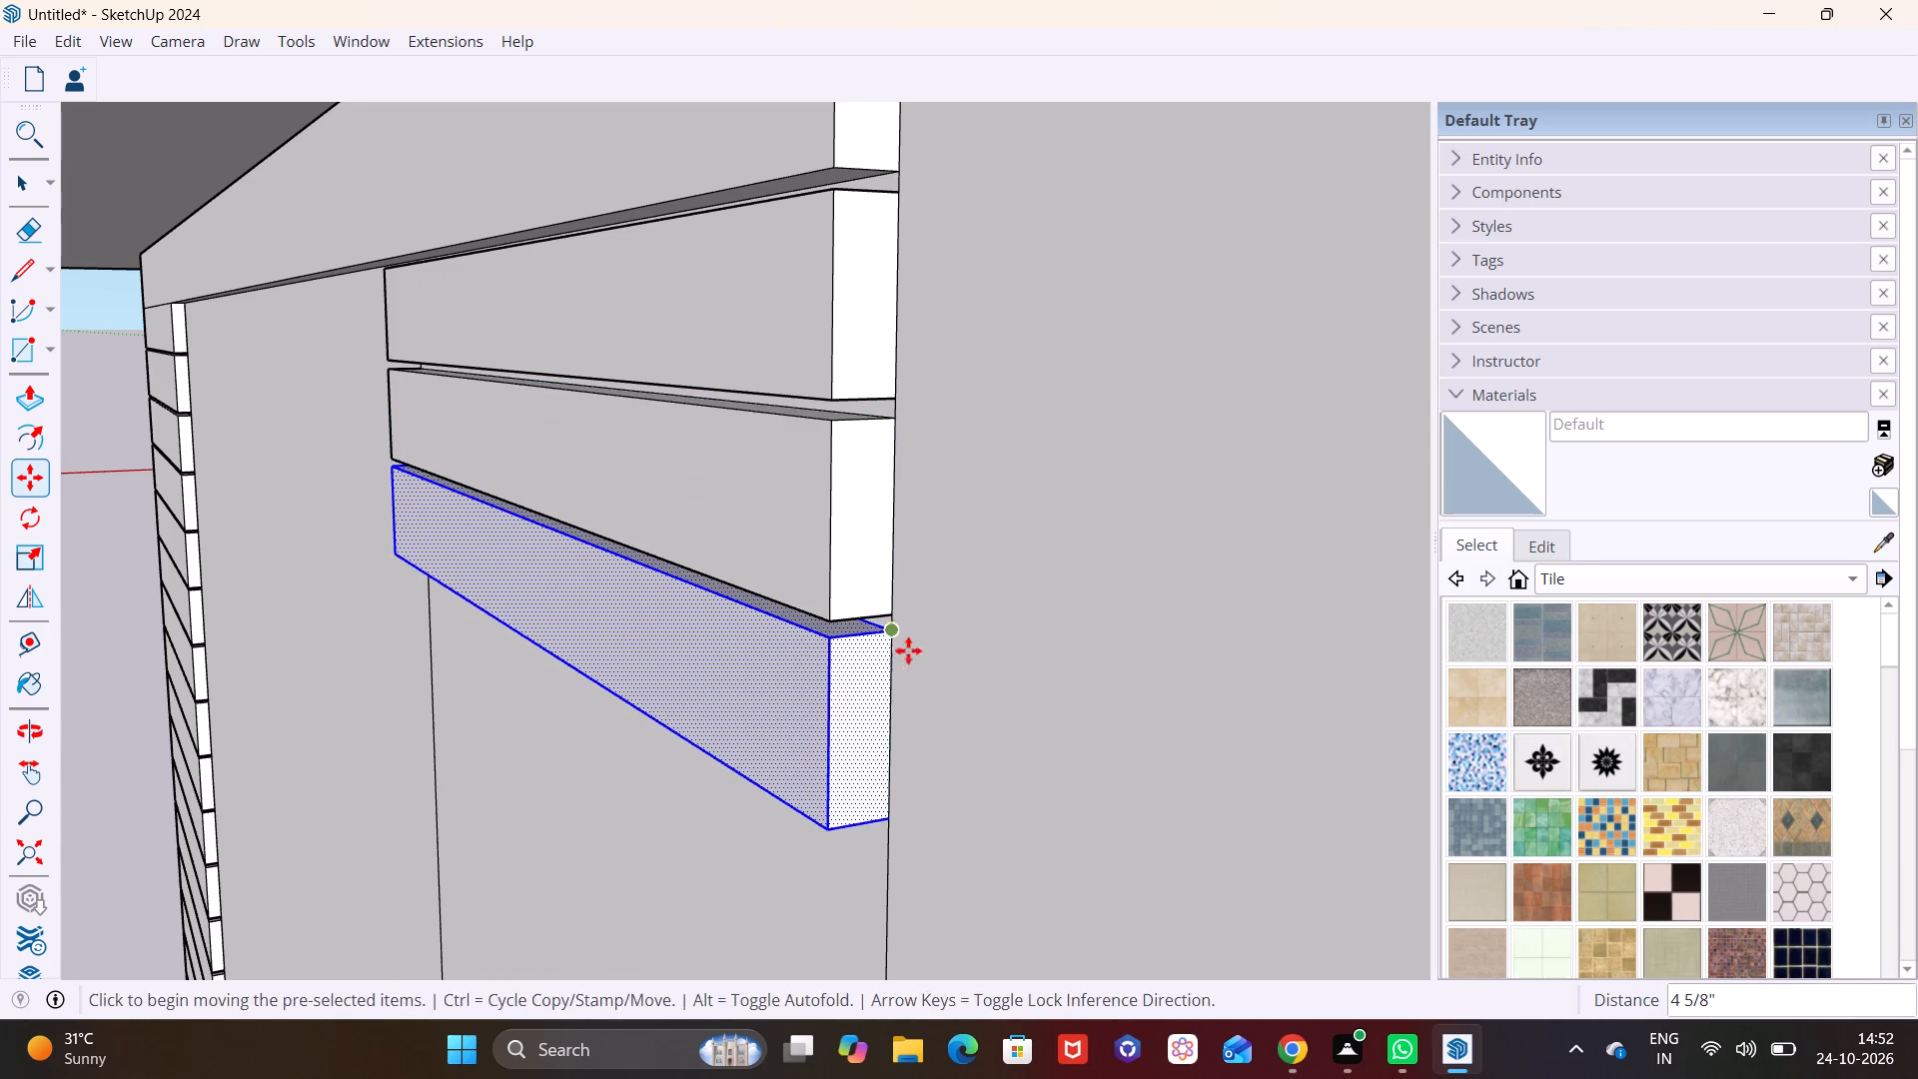
{"action": "middle_click_drag", "start_coordinate": [924, 657], "coordinate": [958, 293]}
{"action": "scroll", "coordinate": [924, 657], "scroll_direction": "down", "scroll_amount": 1}
{"action": "left_click", "coordinate": [918, 281]}
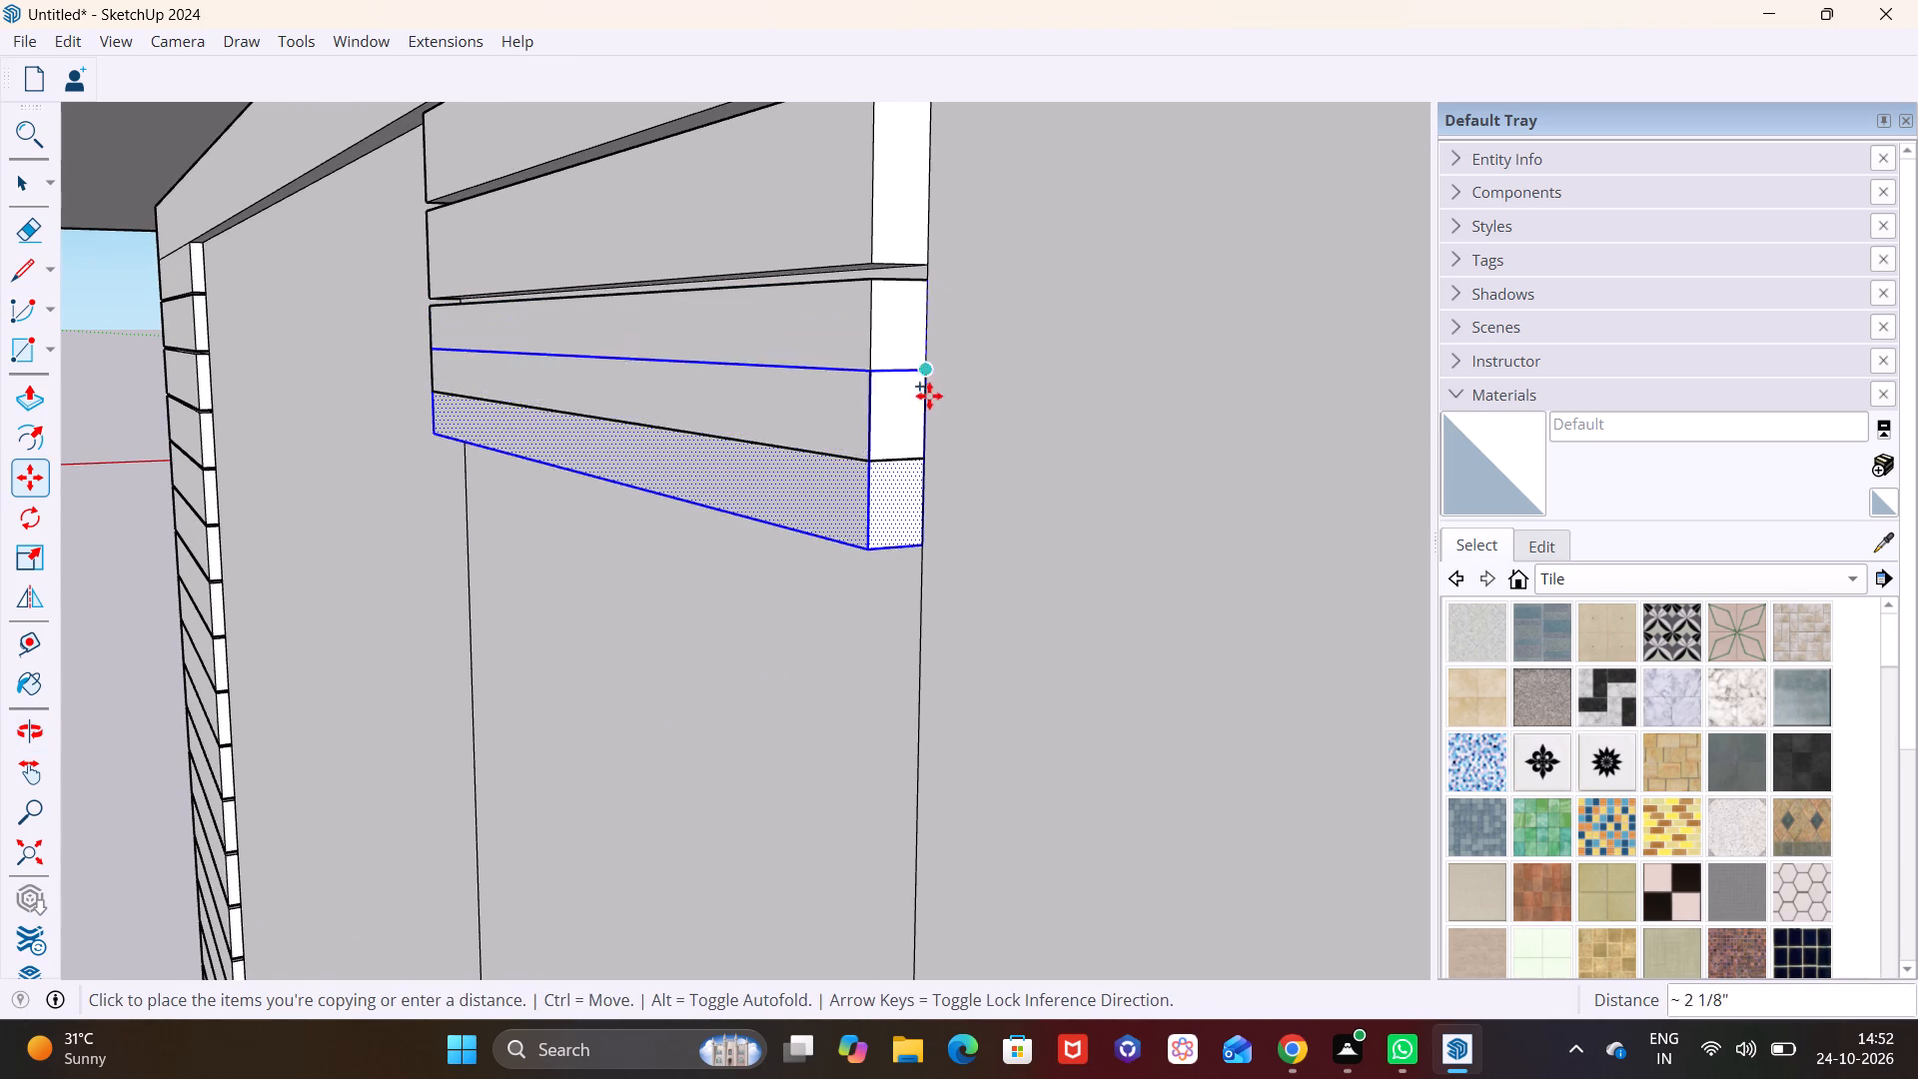
{"action": "left_click", "coordinate": [931, 471]}
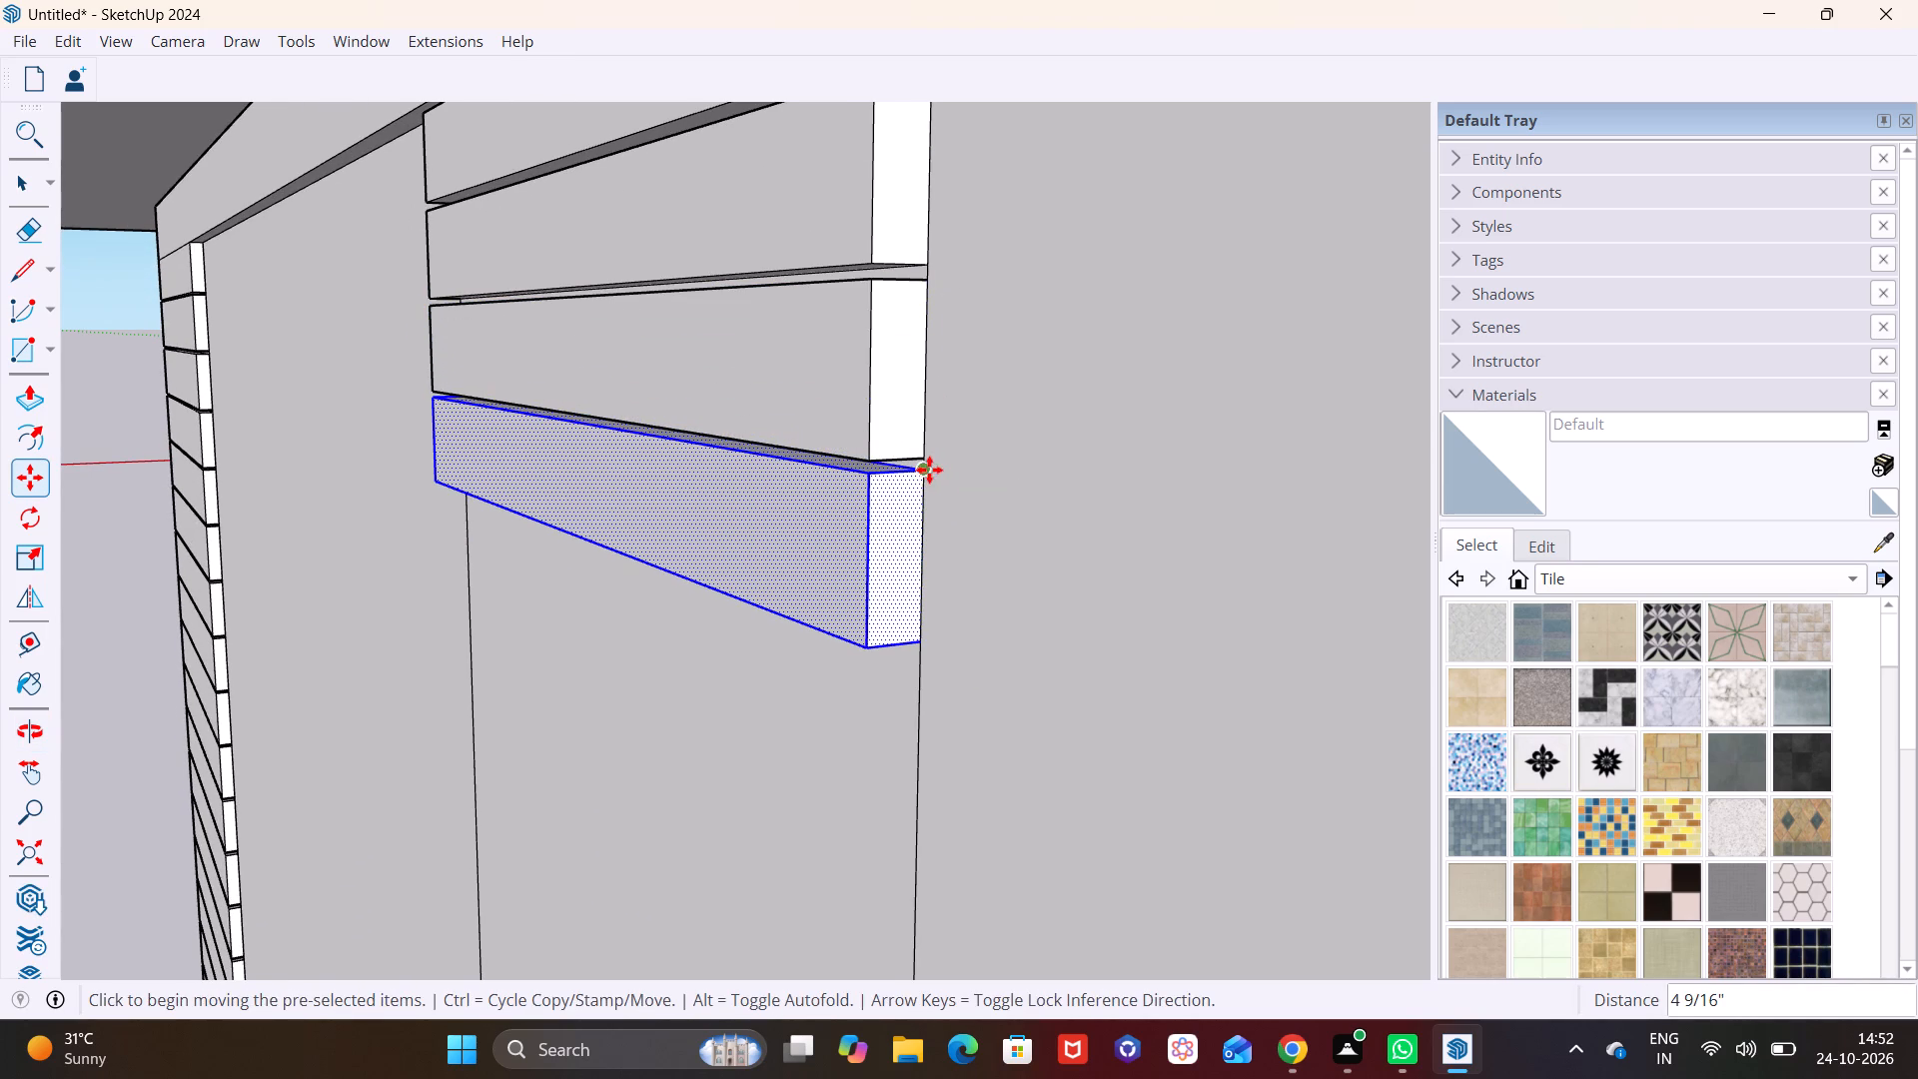
Add three more block copies down the wall line with narrow gaps, offsetting the first two by about 4 11/16" and 4 7/16".
{"action": "left_click", "coordinate": [923, 470]}
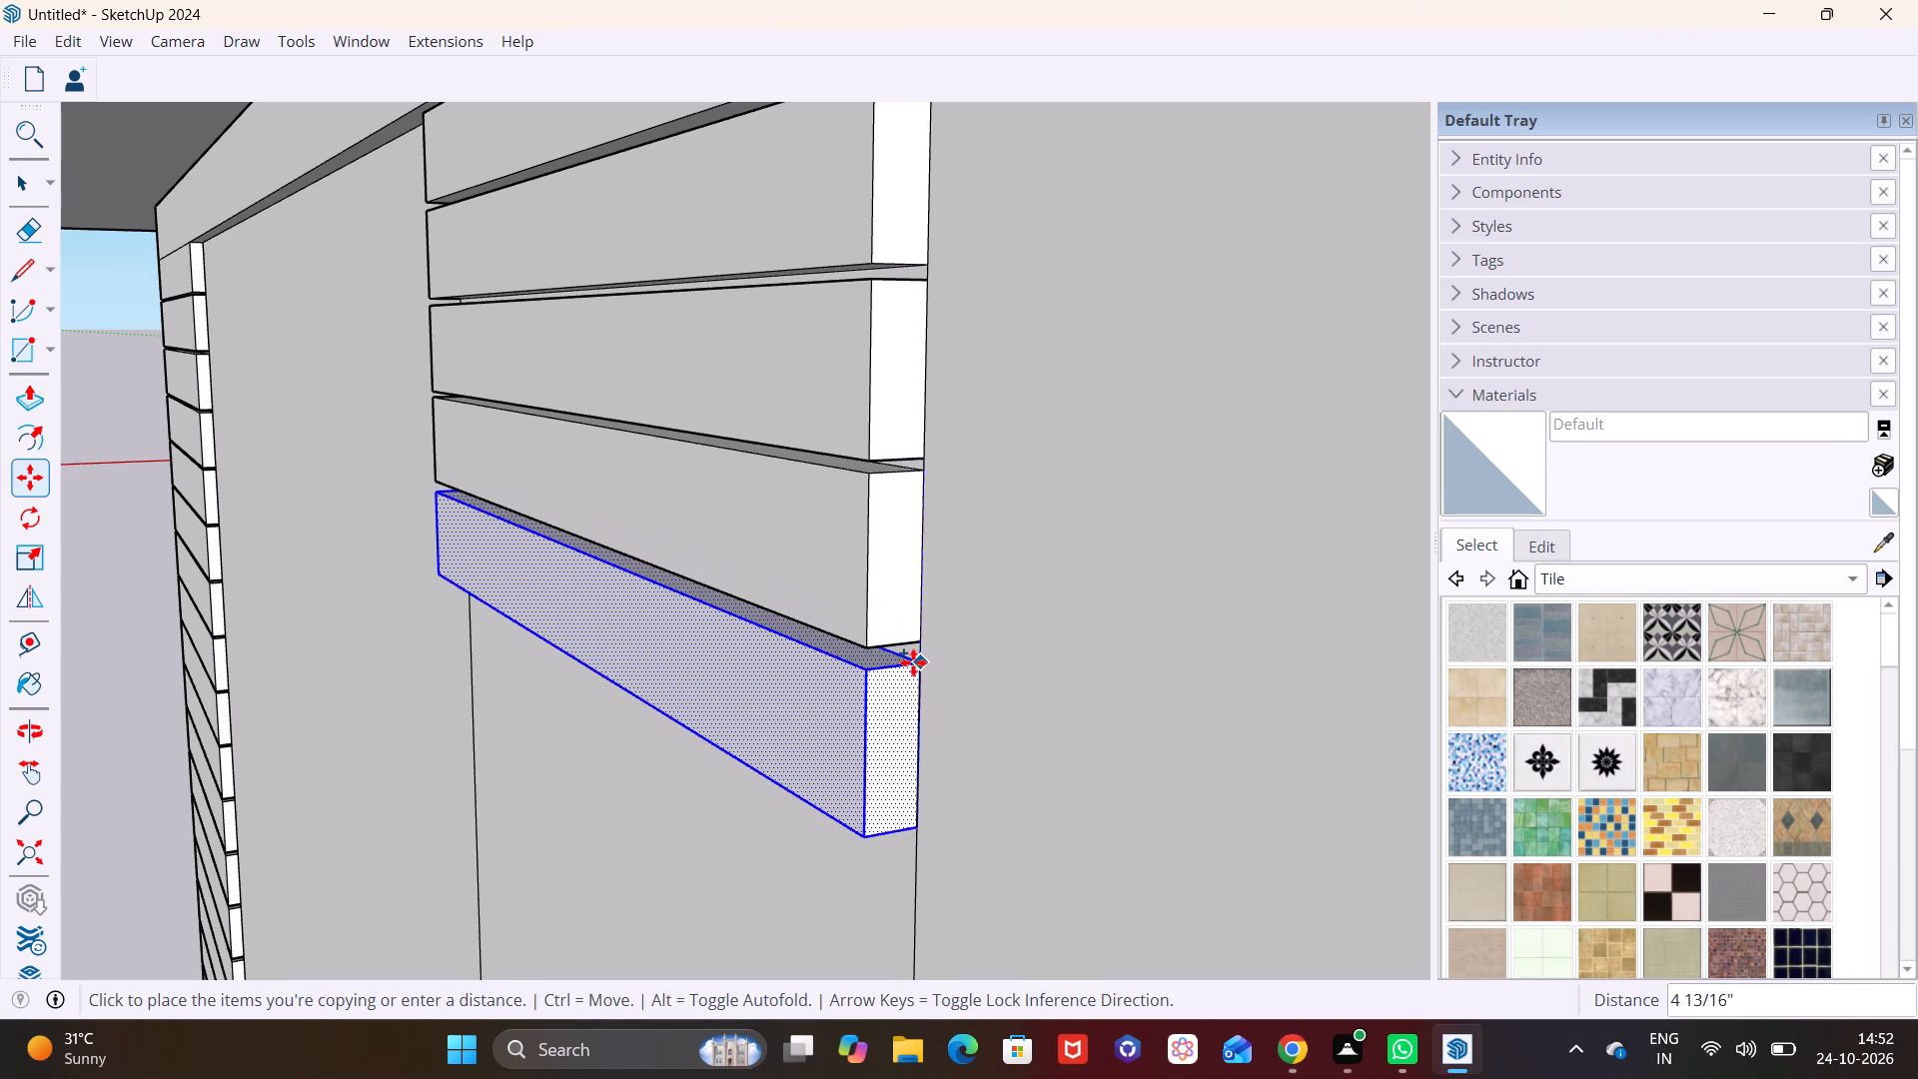
{"action": "scroll", "coordinate": [919, 658], "scroll_direction": "up", "scroll_amount": 4}
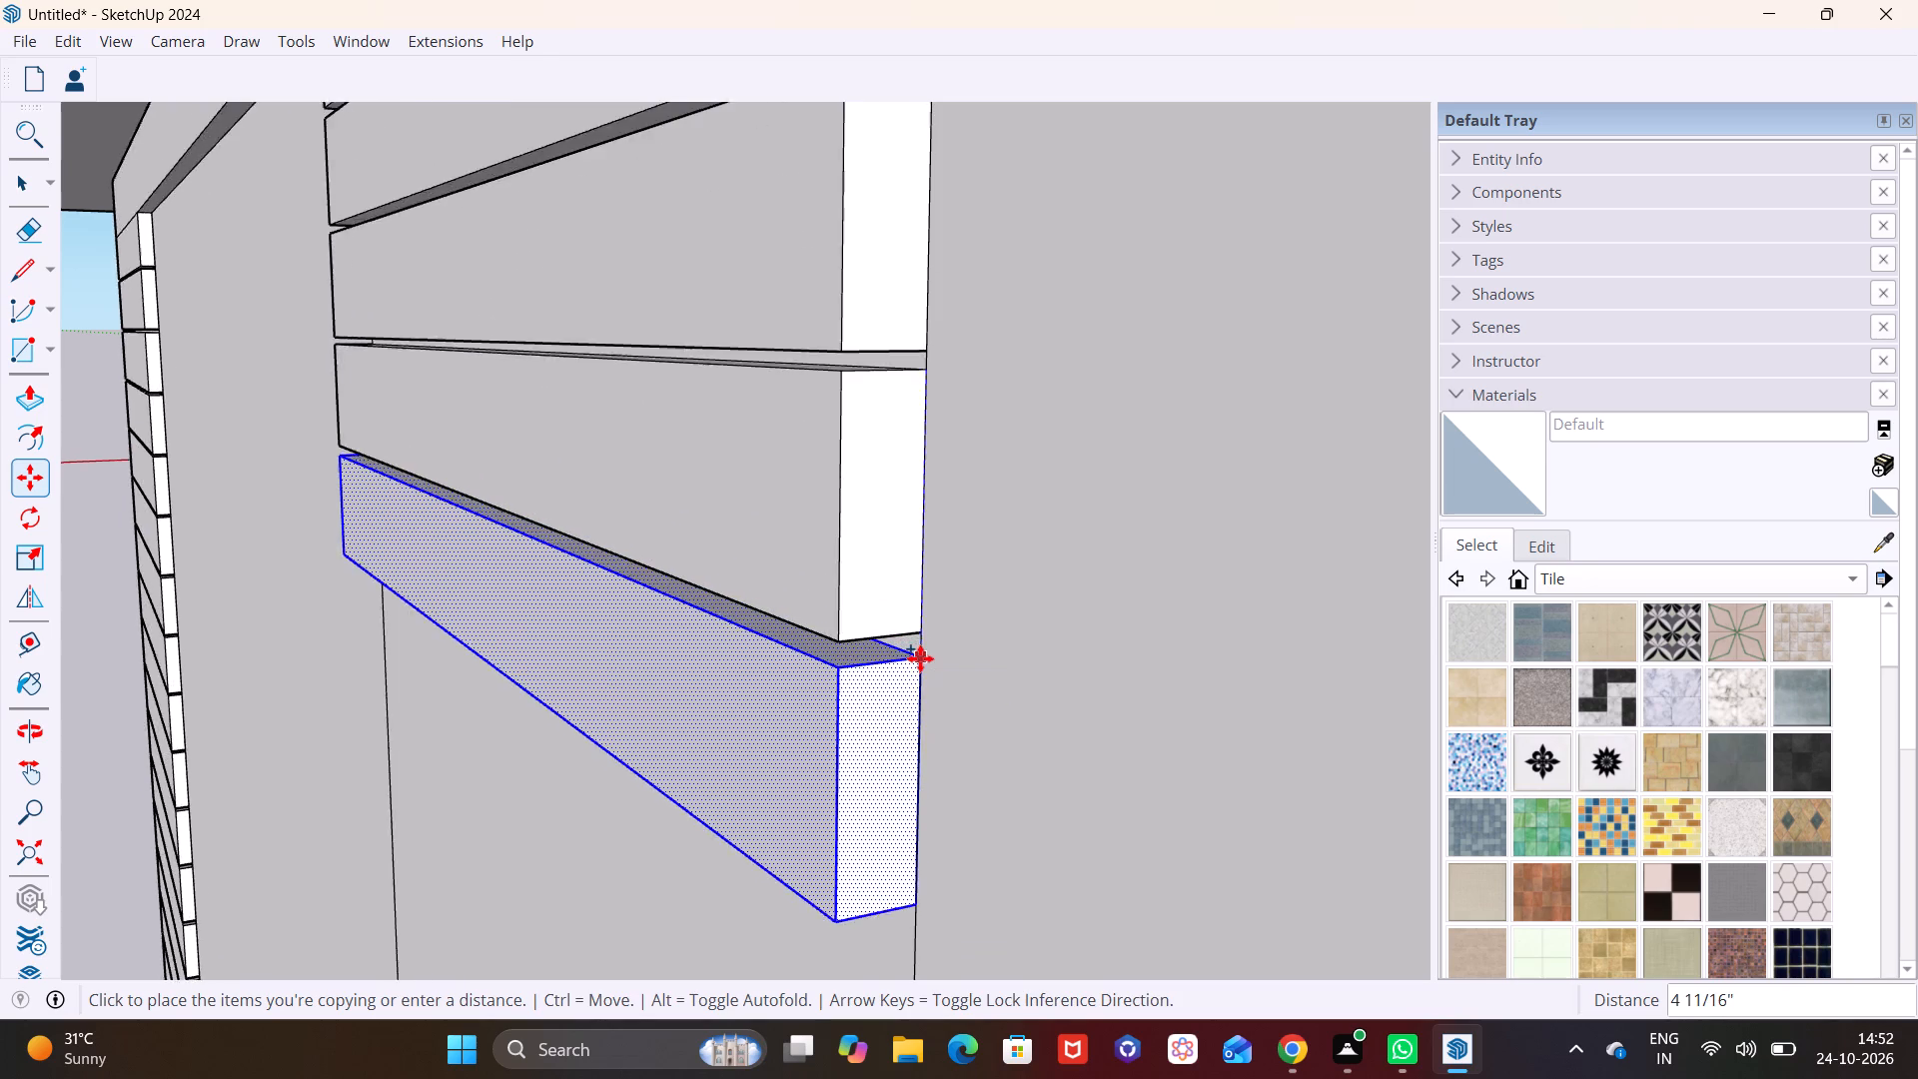
{"action": "scroll", "coordinate": [920, 658], "scroll_direction": "up", "scroll_amount": 9}
{"action": "left_click", "coordinate": [926, 626]}
{"action": "scroll", "coordinate": [926, 626], "scroll_direction": "down", "scroll_amount": 4}
{"action": "middle_click_drag", "start_coordinate": [918, 645], "coordinate": [946, 504], "text": "shift"}
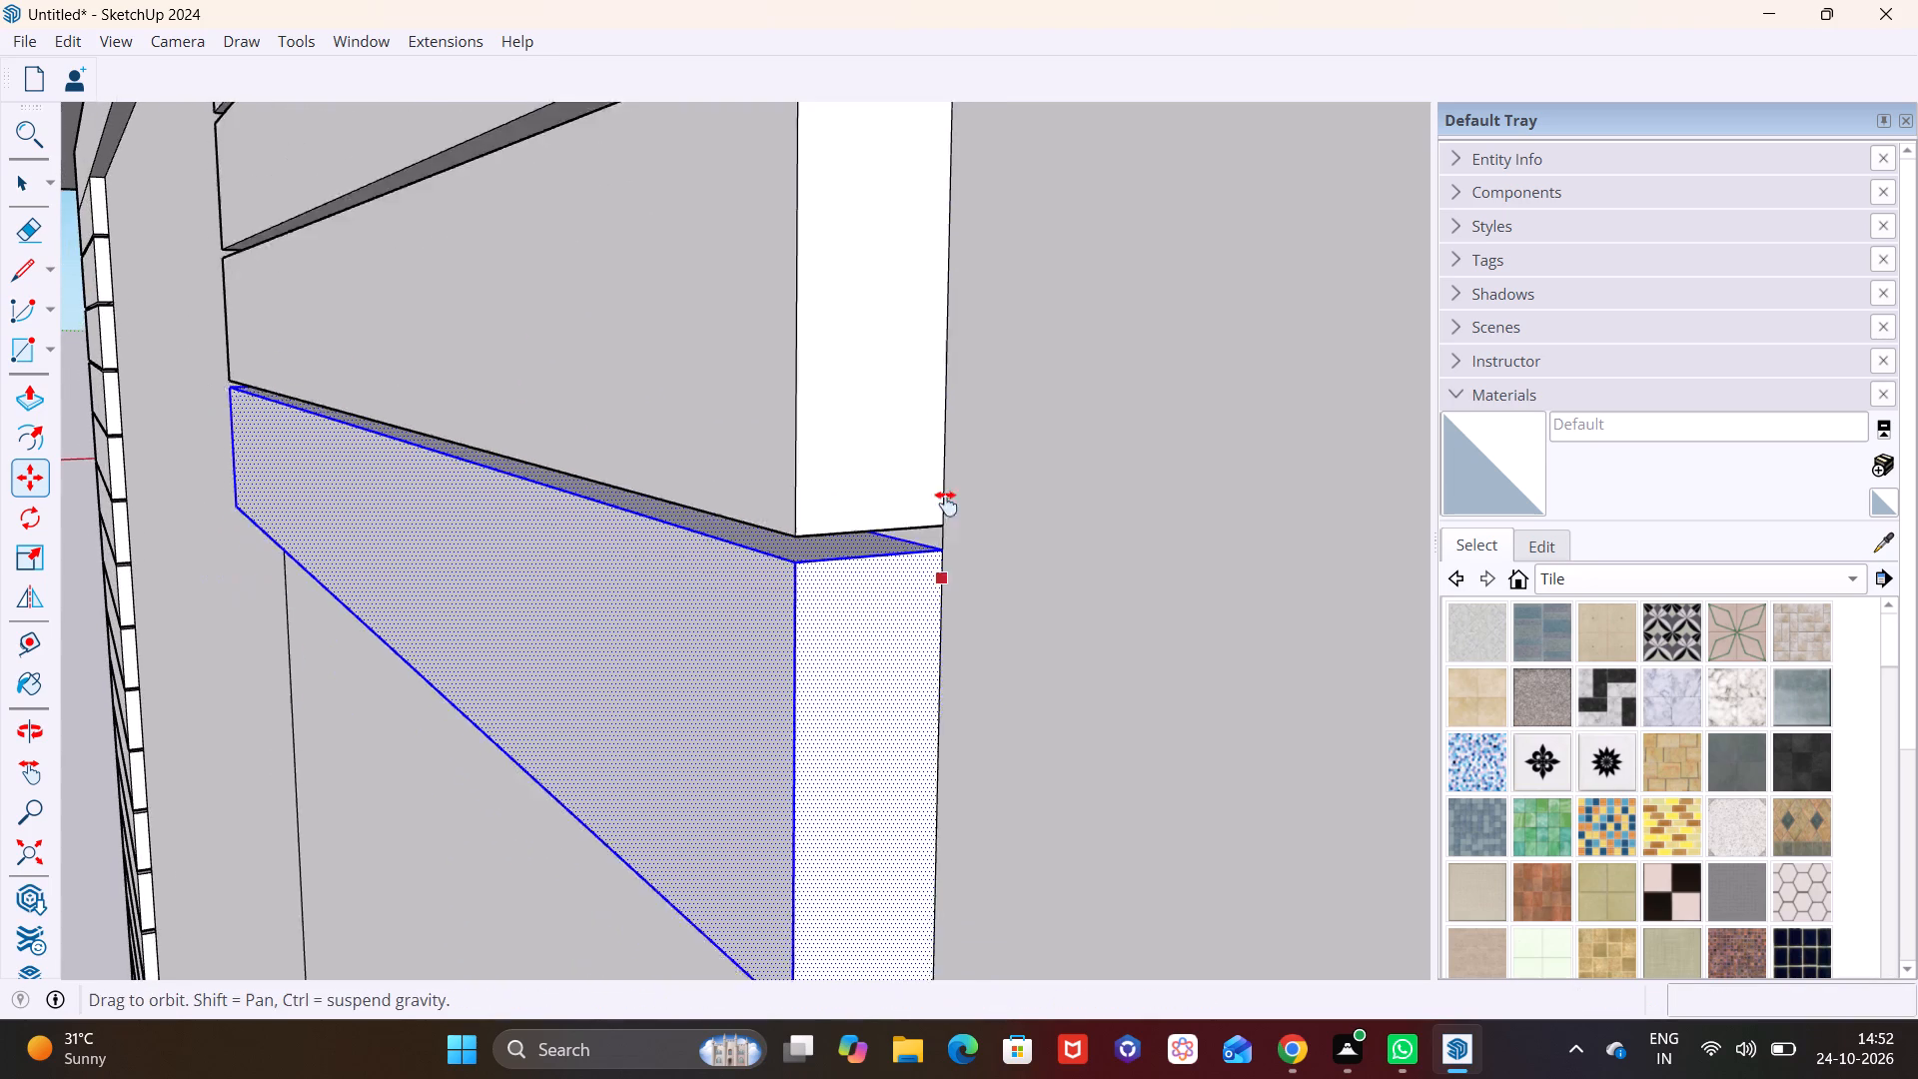
{"action": "middle_click_drag", "start_coordinate": [946, 504], "coordinate": [988, 215], "text": "shift"}
{"action": "left_click", "coordinate": [987, 200]}
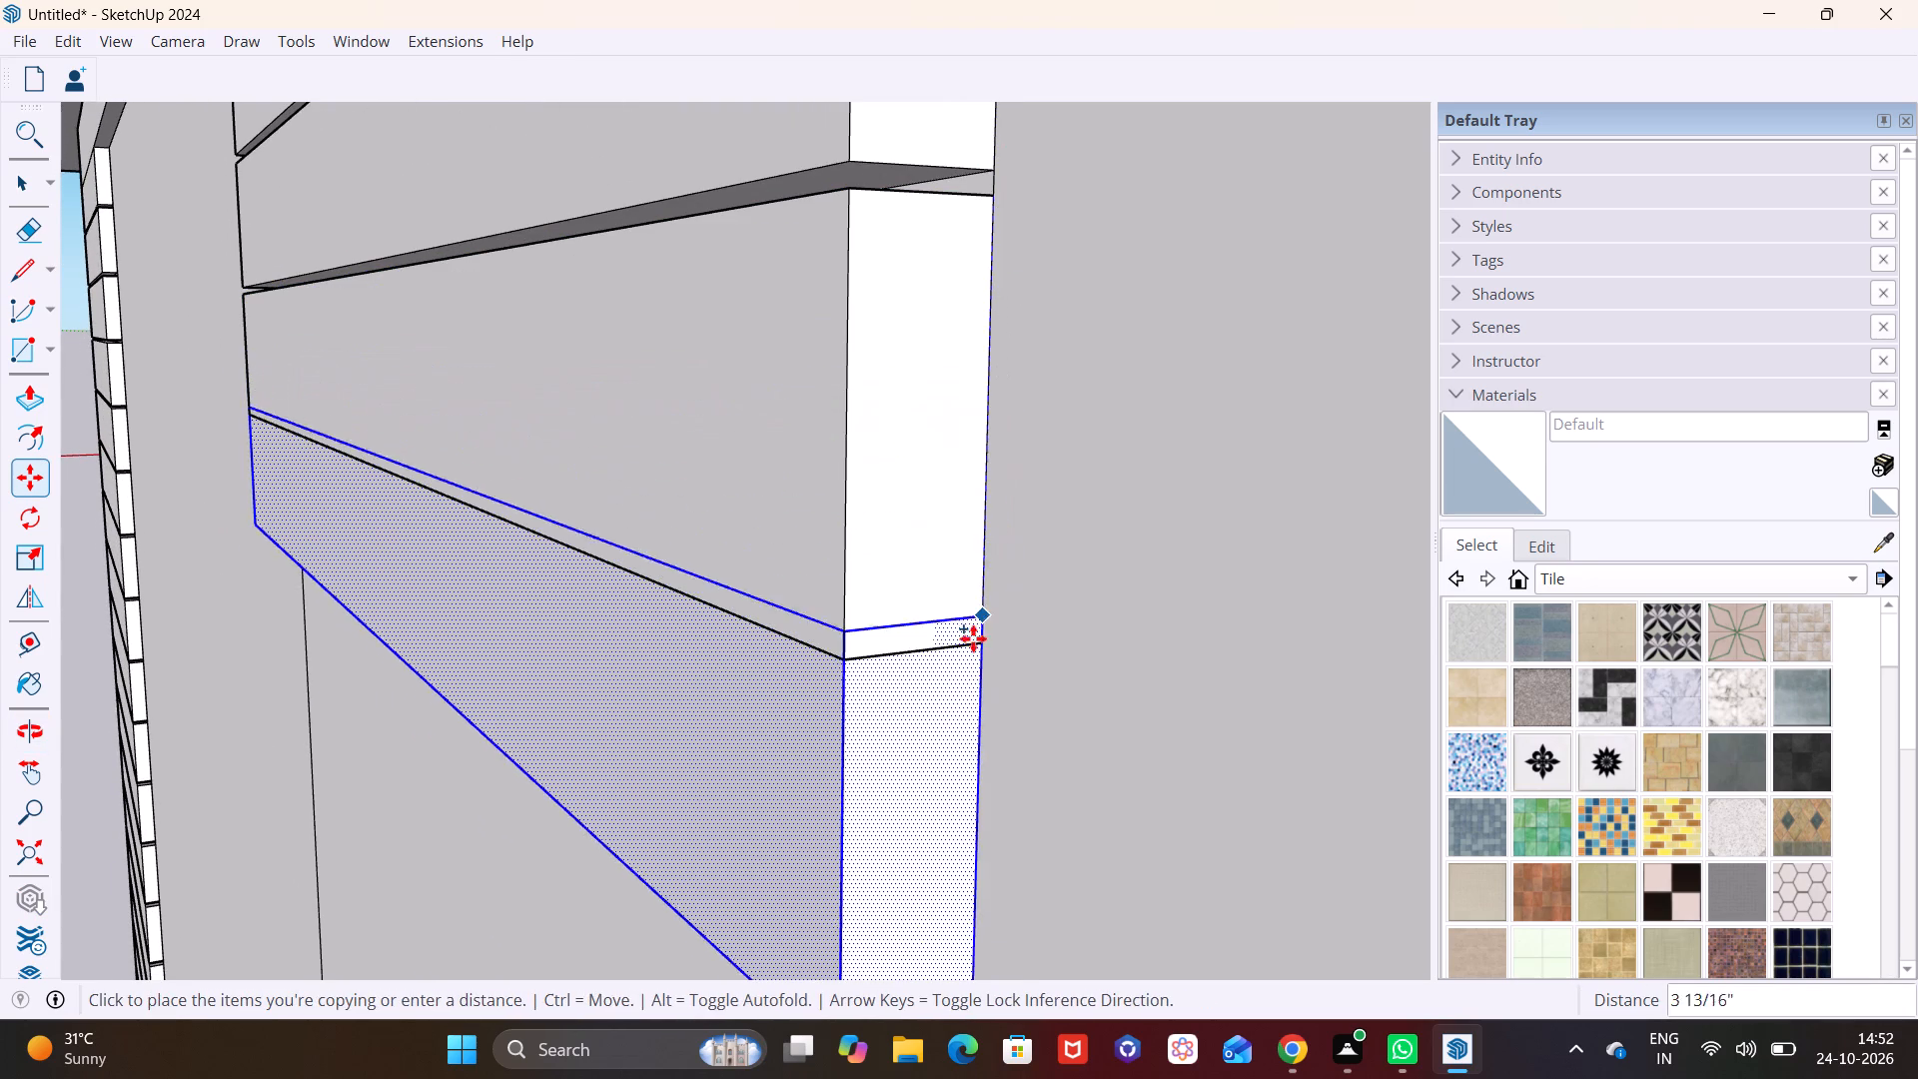
{"action": "middle_click_drag", "start_coordinate": [973, 647], "coordinate": [993, 333]}
{"action": "left_click", "coordinate": [1000, 366]}
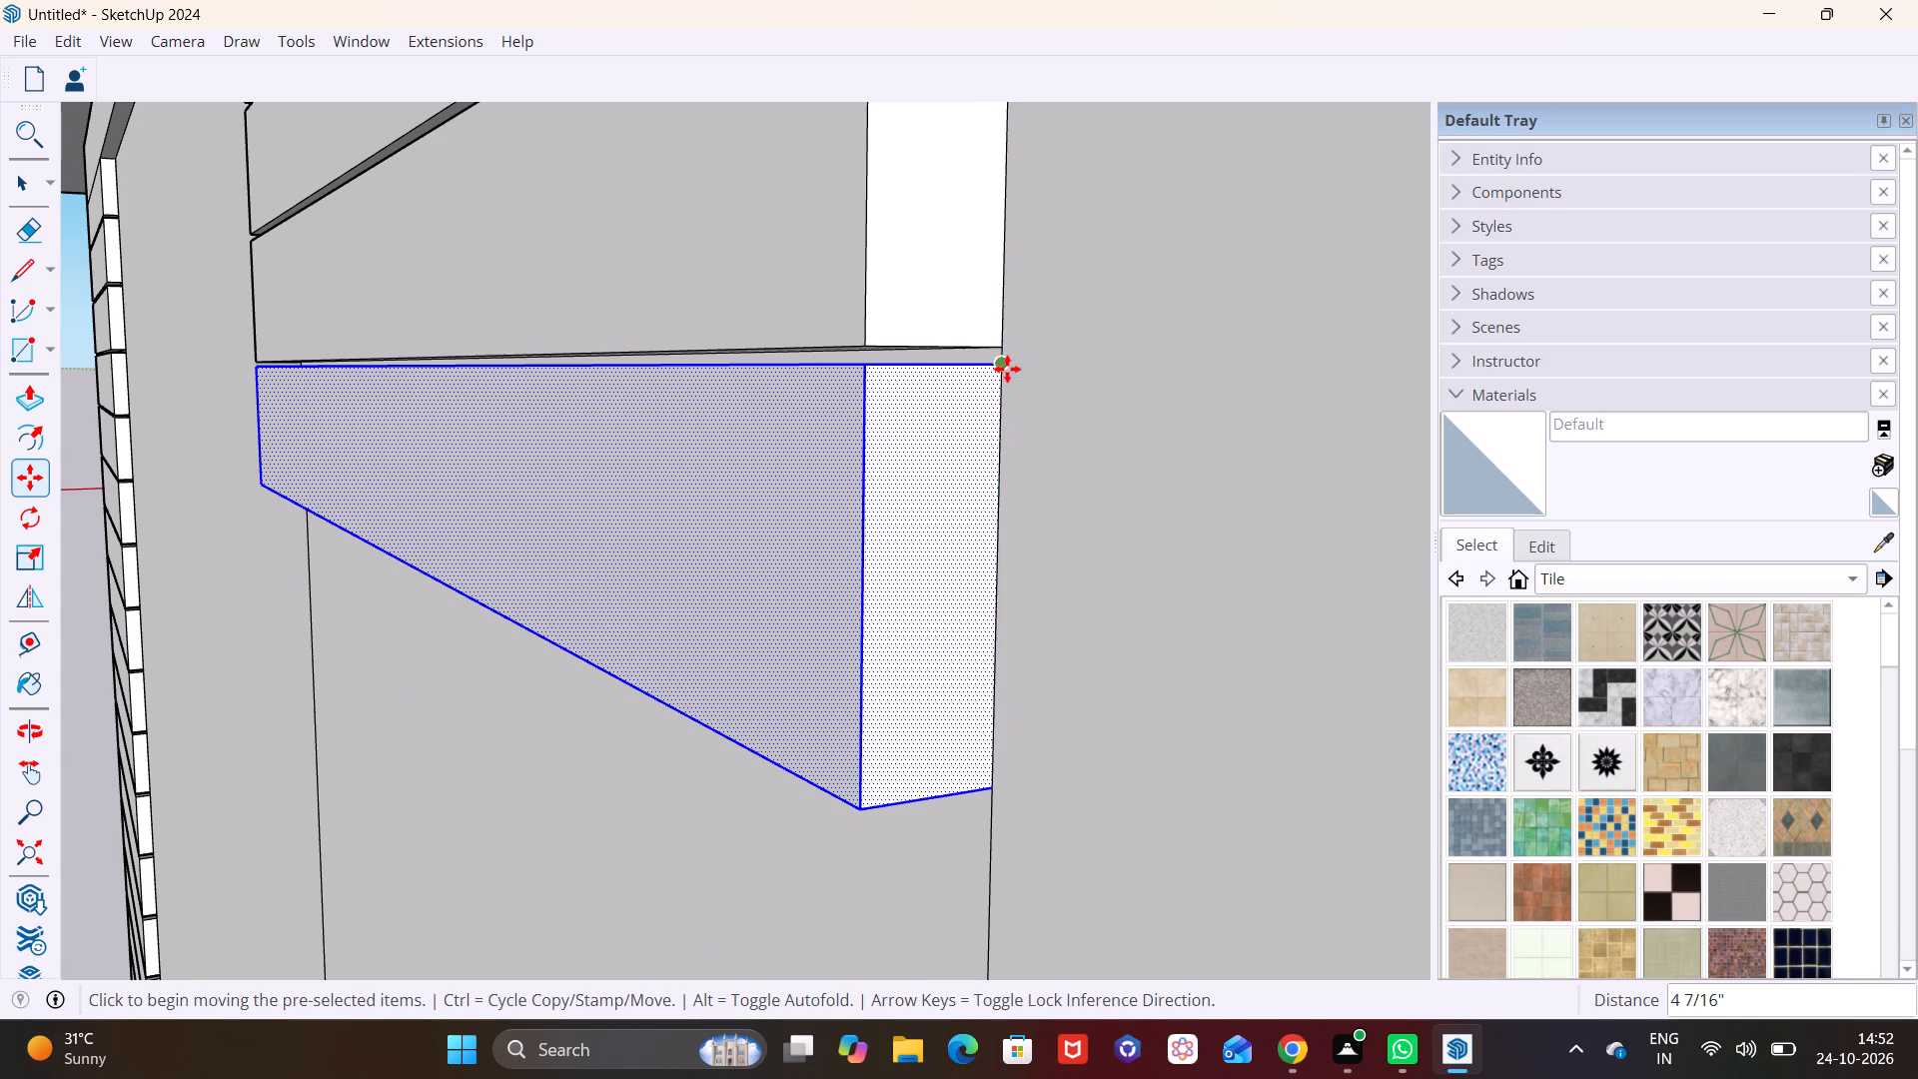
{"action": "left_click", "coordinate": [999, 362]}
{"action": "middle_click_drag", "start_coordinate": [950, 706], "coordinate": [955, 177], "text": "shift"}
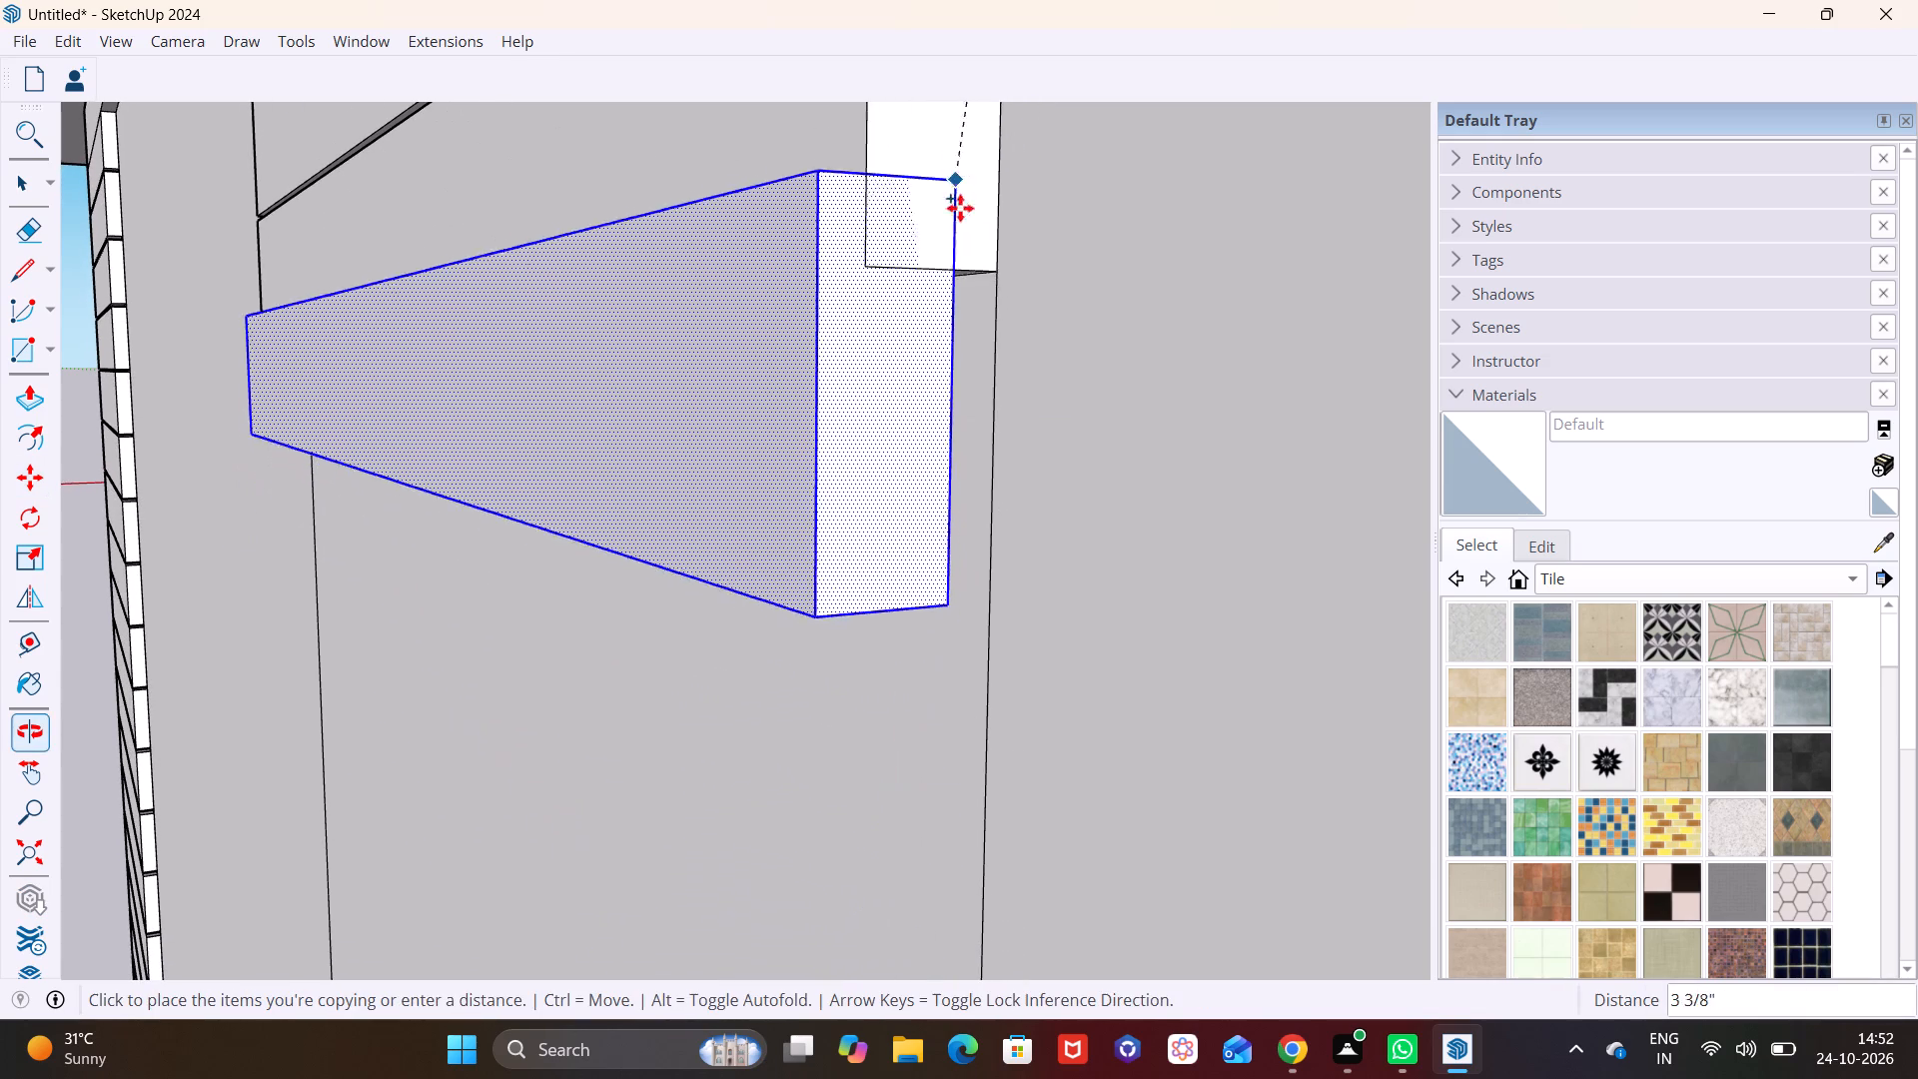
{"action": "left_click", "coordinate": [989, 292]}
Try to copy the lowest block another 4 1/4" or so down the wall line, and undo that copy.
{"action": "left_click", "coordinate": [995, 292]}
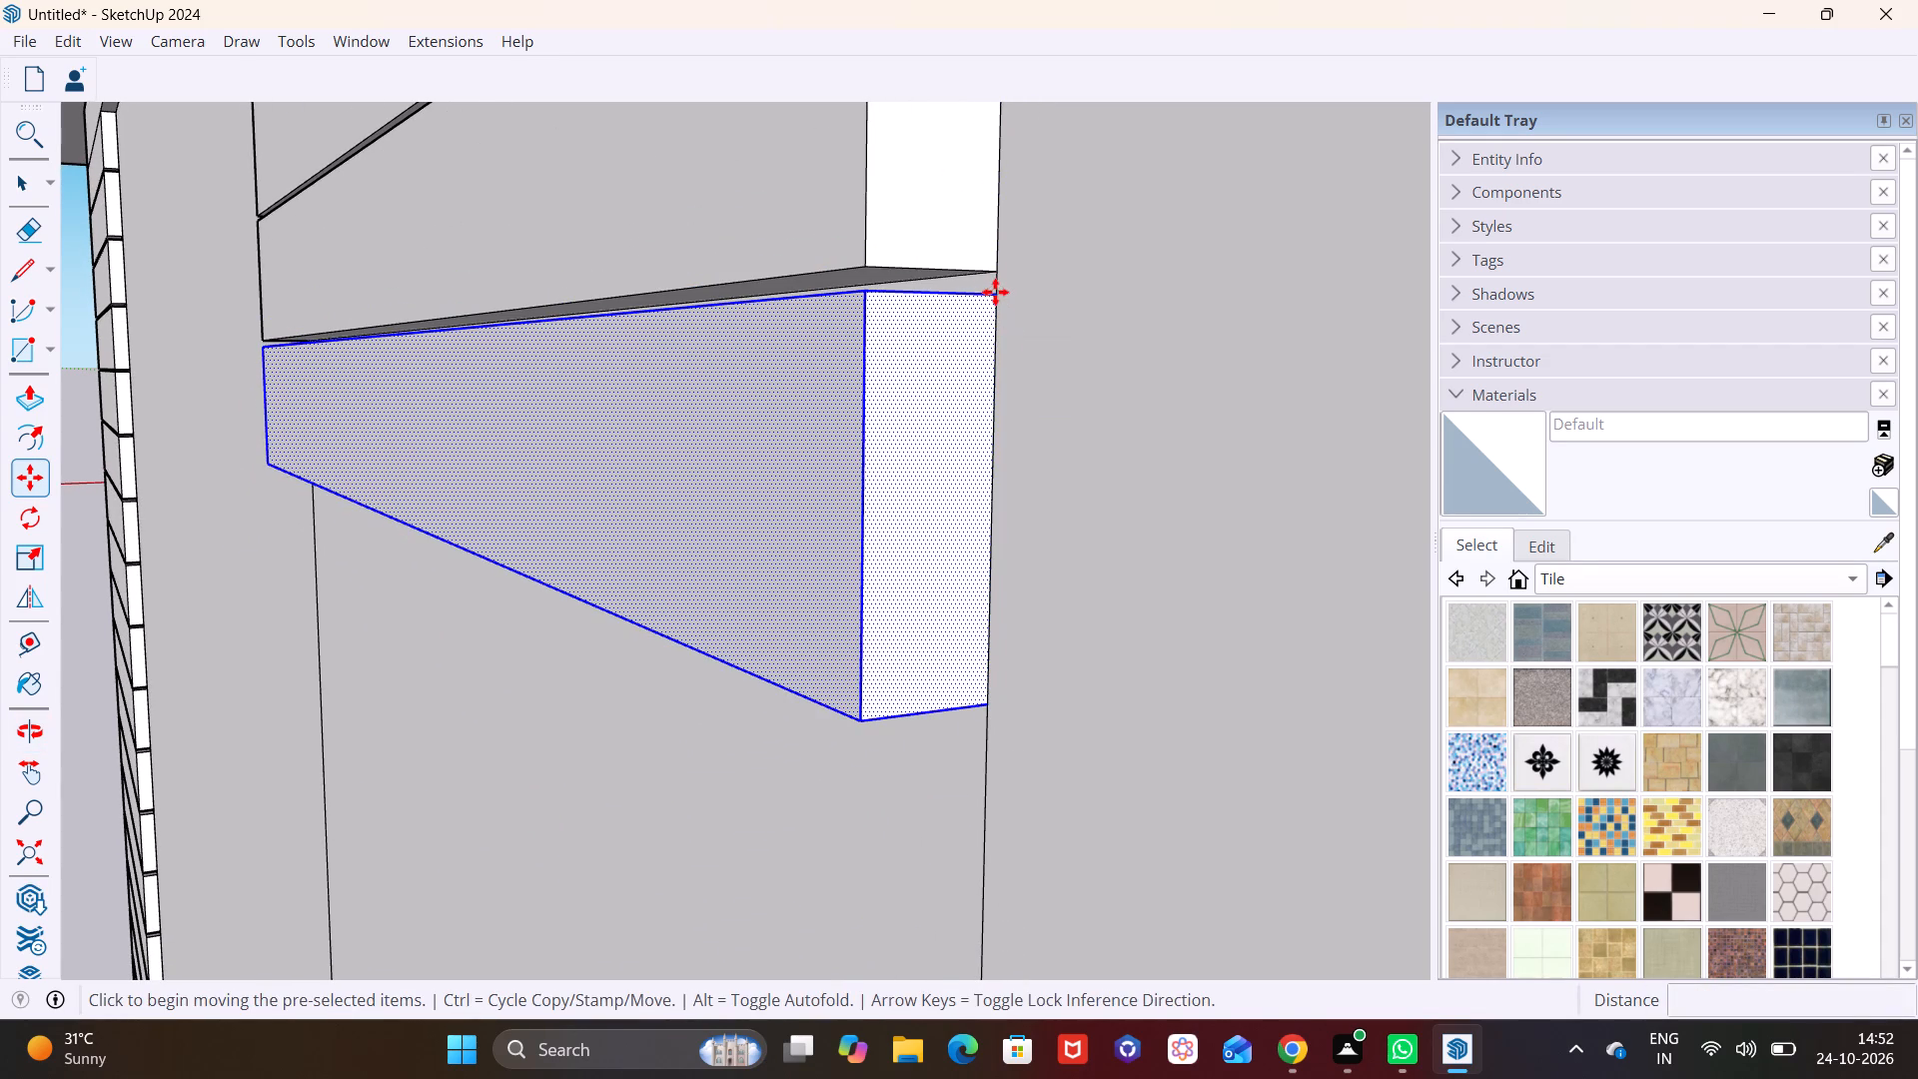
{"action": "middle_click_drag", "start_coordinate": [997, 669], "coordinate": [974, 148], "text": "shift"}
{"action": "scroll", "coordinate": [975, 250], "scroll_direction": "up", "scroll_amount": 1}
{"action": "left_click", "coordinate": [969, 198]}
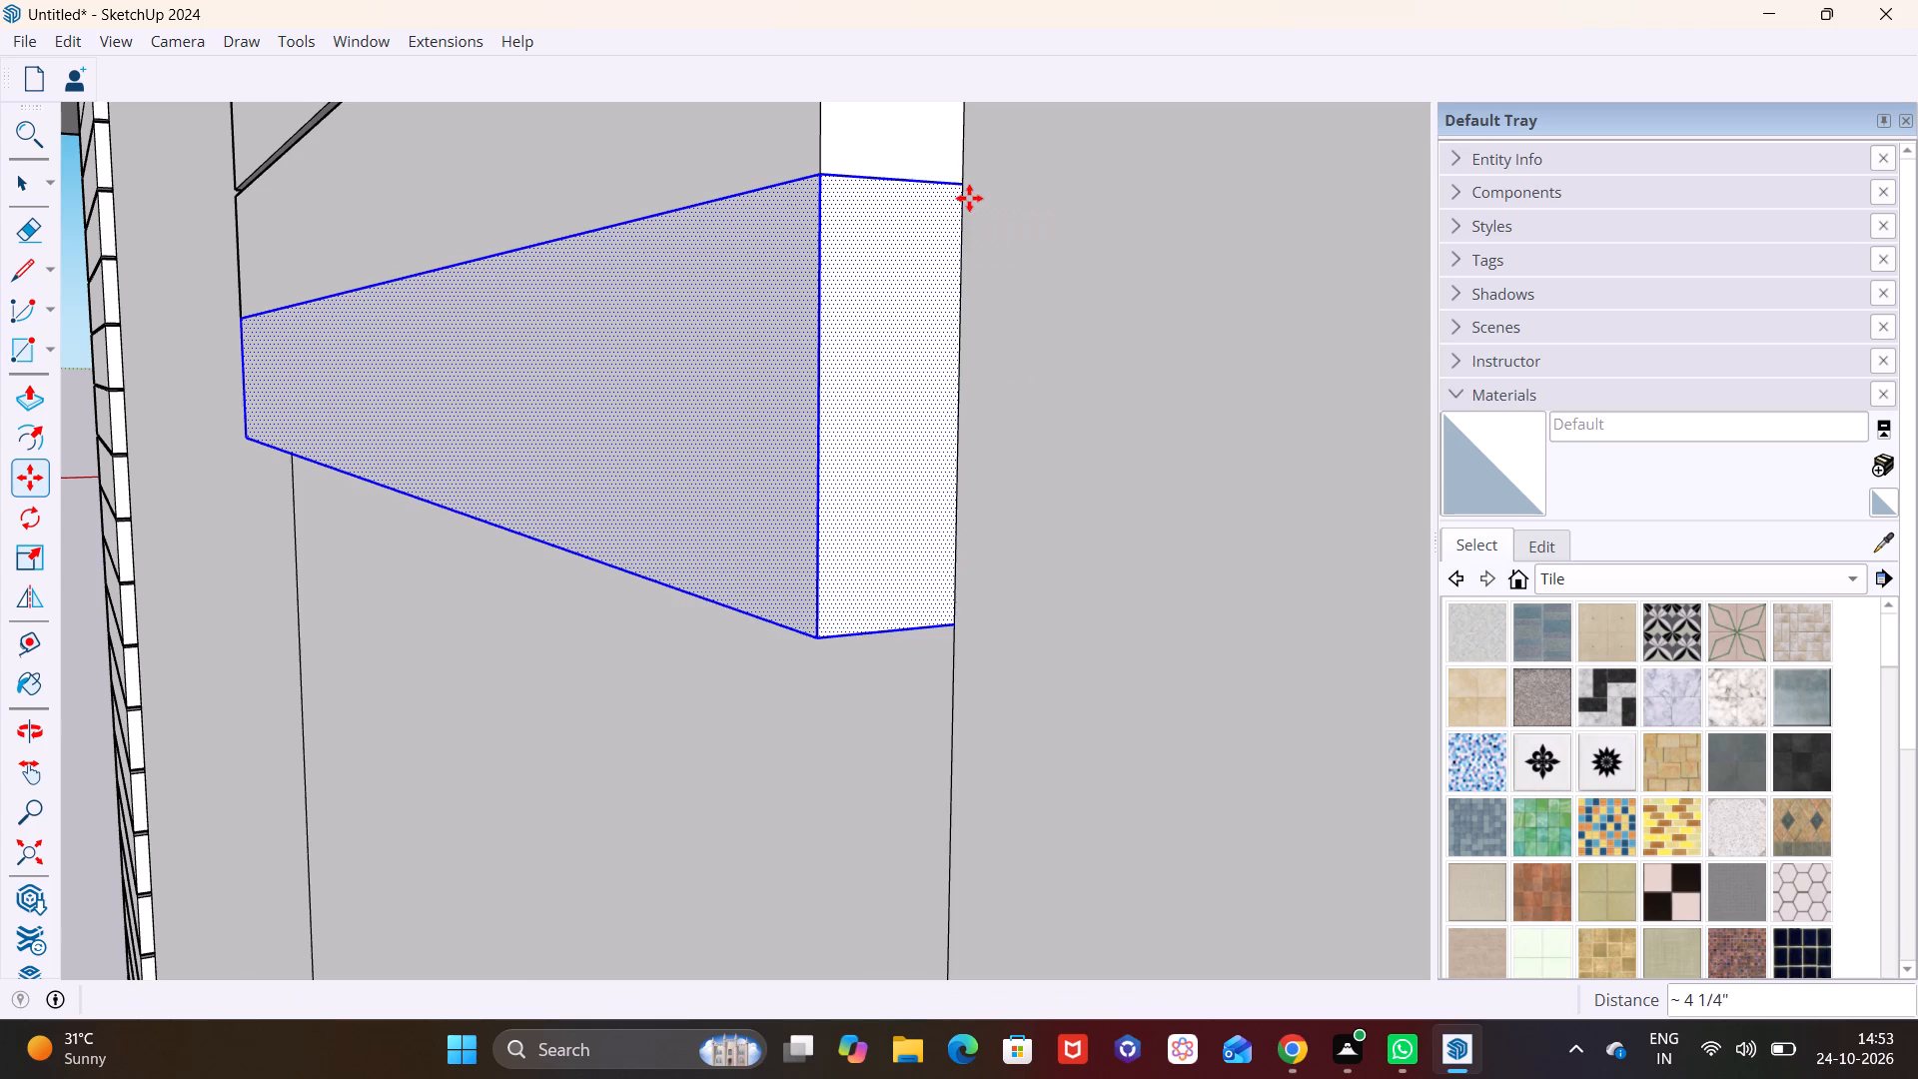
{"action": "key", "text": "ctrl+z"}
Select all exposed faces of the lowest block and copy it 4 9/16" straight down the wall line, leaving a narrow gap.
{"action": "scroll", "coordinate": [953, 205], "scroll_direction": "down", "scroll_amount": 8}
{"action": "middle_click_drag", "start_coordinate": [872, 141], "coordinate": [841, 441], "text": "shift"}
{"action": "key", "text": "space"}
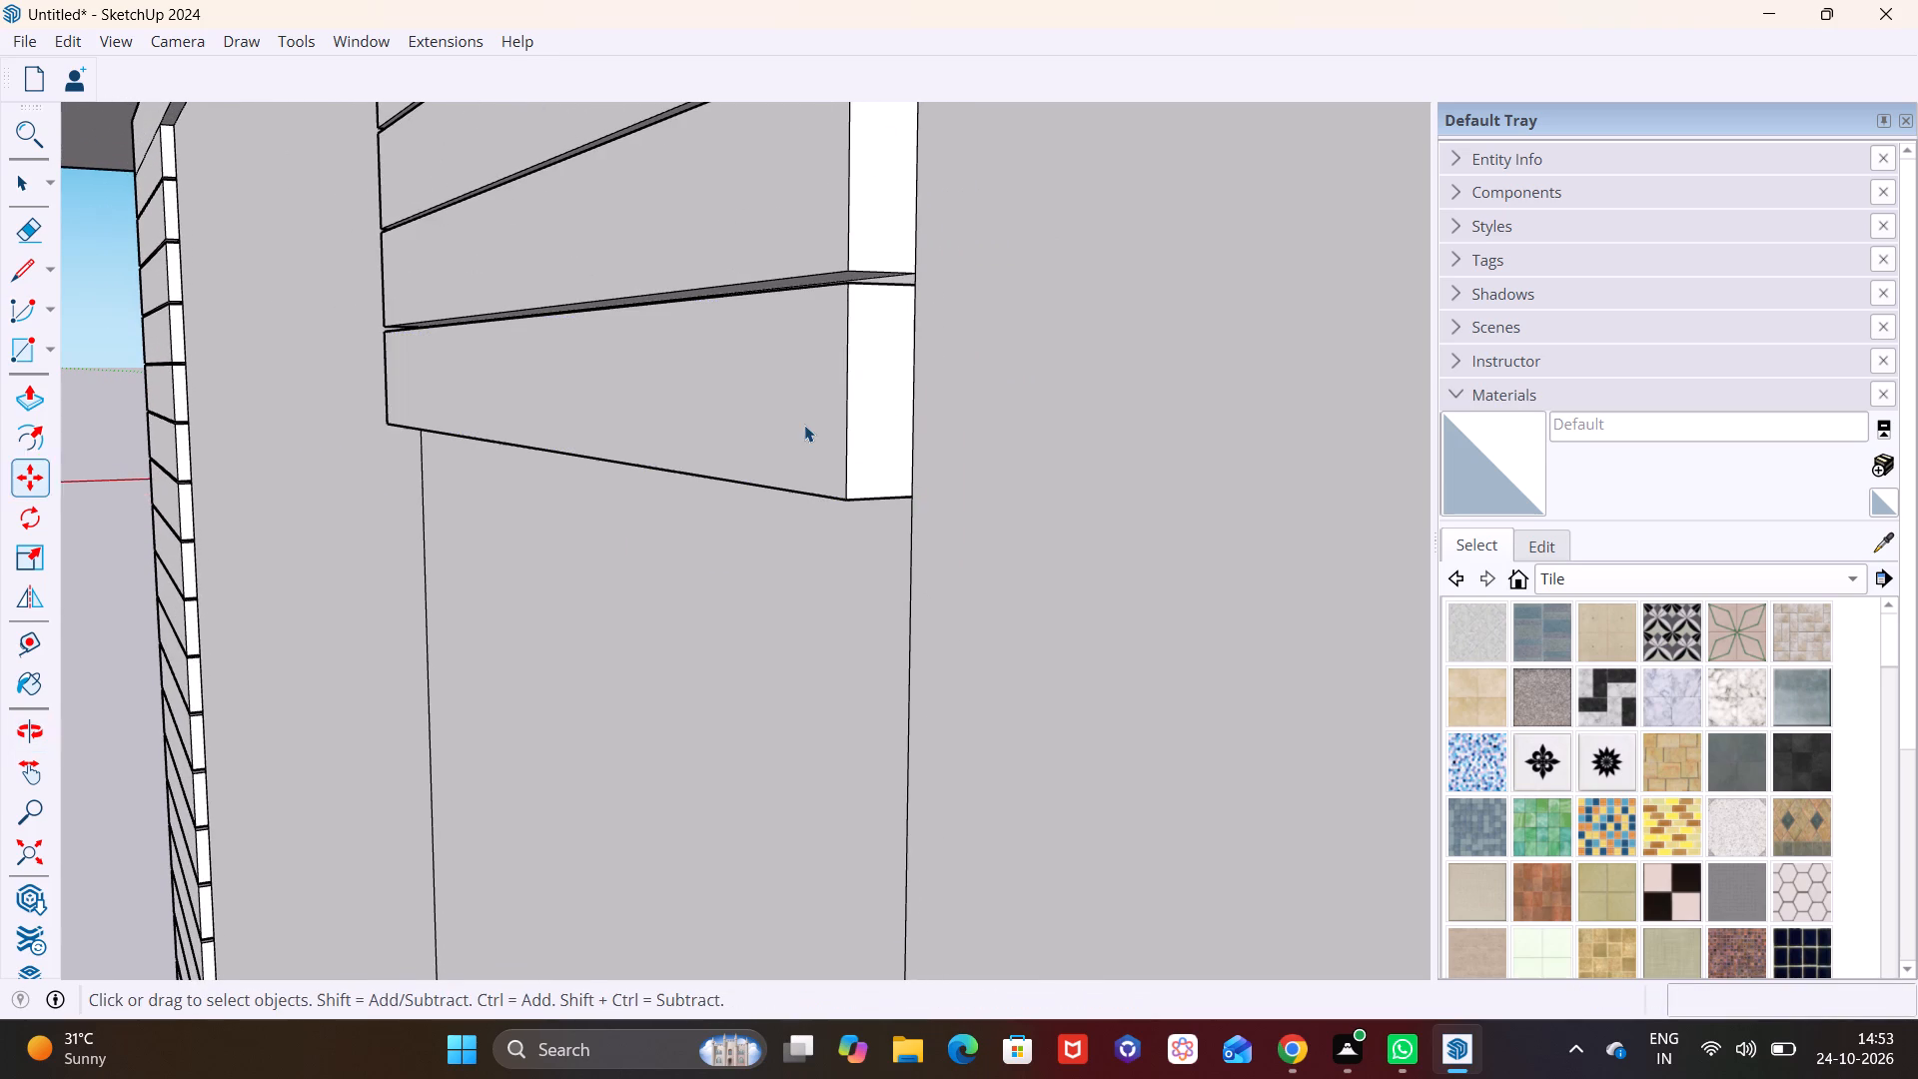
{"action": "double_click", "coordinate": [804, 421]}
{"action": "double_click", "coordinate": [883, 407], "text": "ctrl"}
{"action": "middle_click_drag", "start_coordinate": [879, 417], "coordinate": [933, 68]}
{"action": "scroll", "coordinate": [879, 417], "scroll_direction": "up", "scroll_amount": 1}
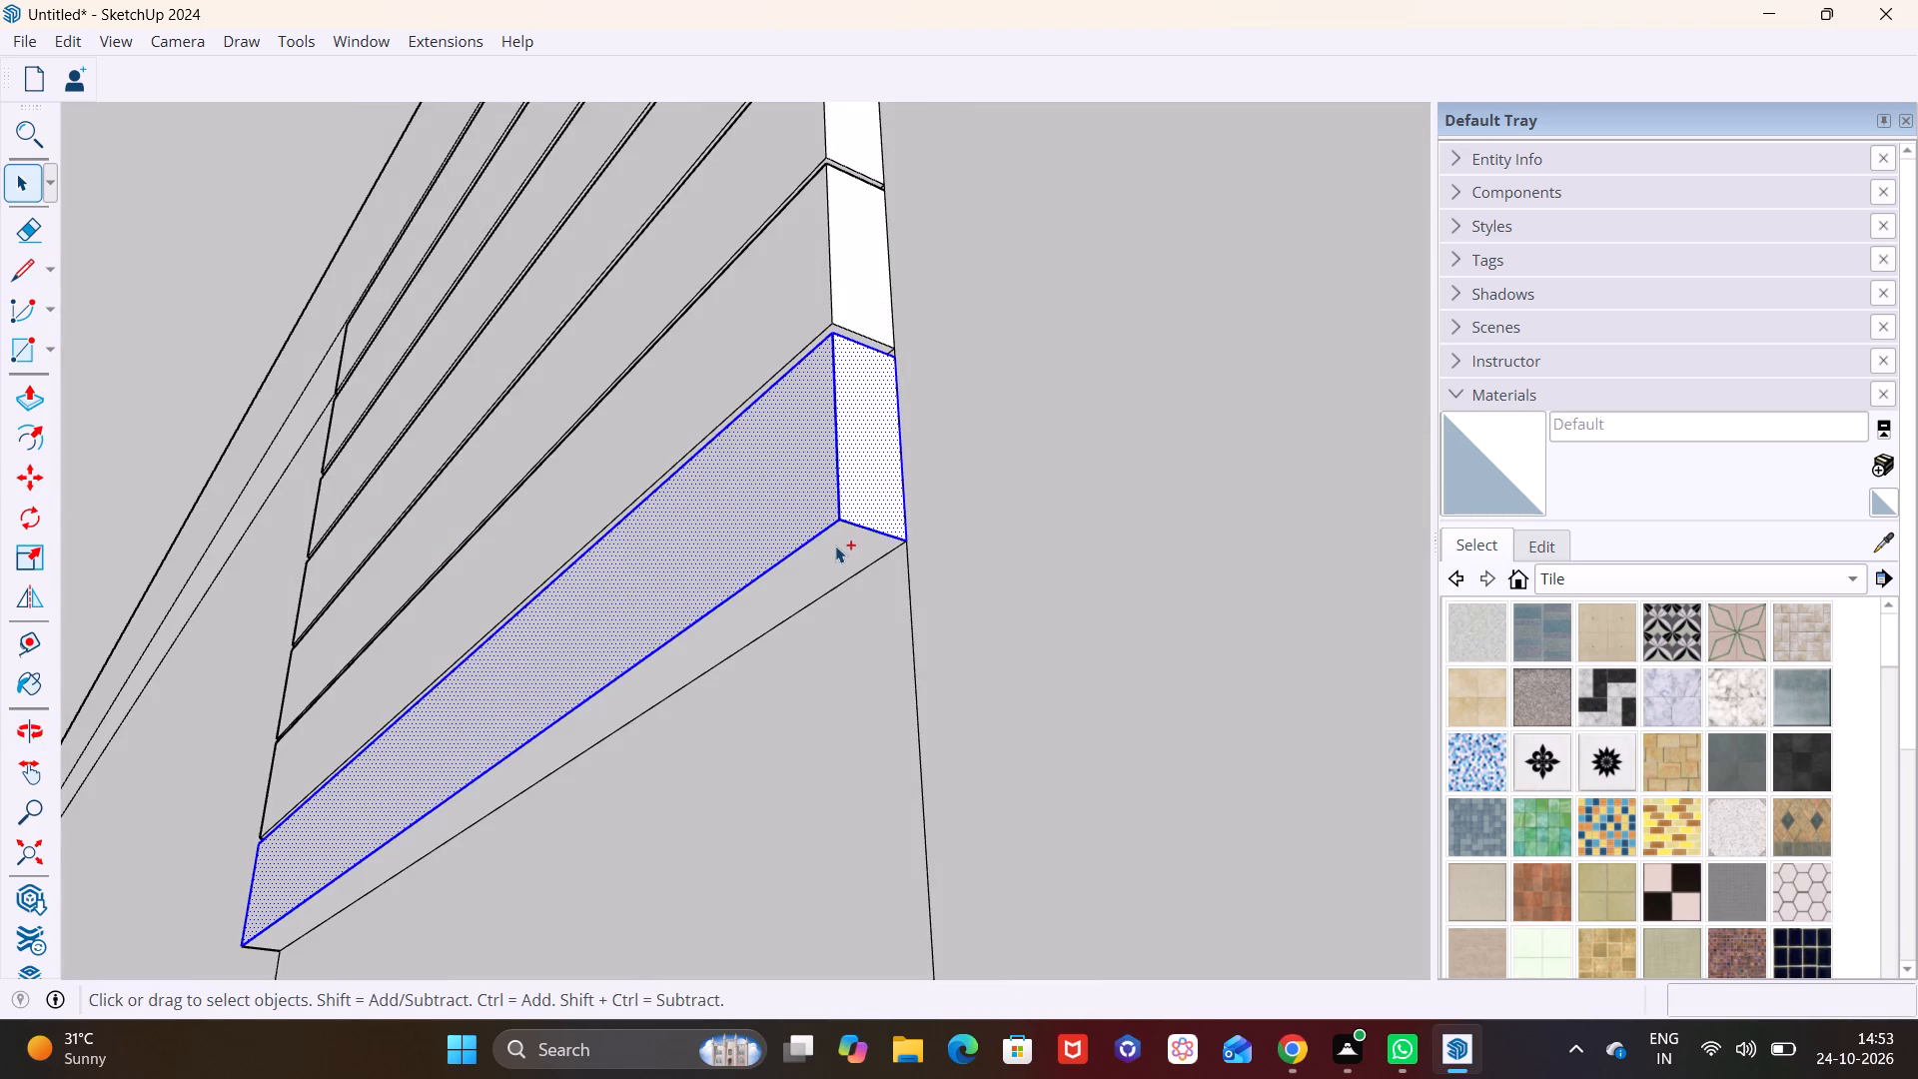
{"action": "double_click", "coordinate": [835, 545], "text": "ctrl"}
{"action": "scroll", "coordinate": [711, 468], "scroll_direction": "down", "scroll_amount": 5}
{"action": "middle_click_drag", "start_coordinate": [851, 307], "coordinate": [804, 553]}
{"action": "scroll", "coordinate": [715, 669], "scroll_direction": "up", "scroll_amount": 7}
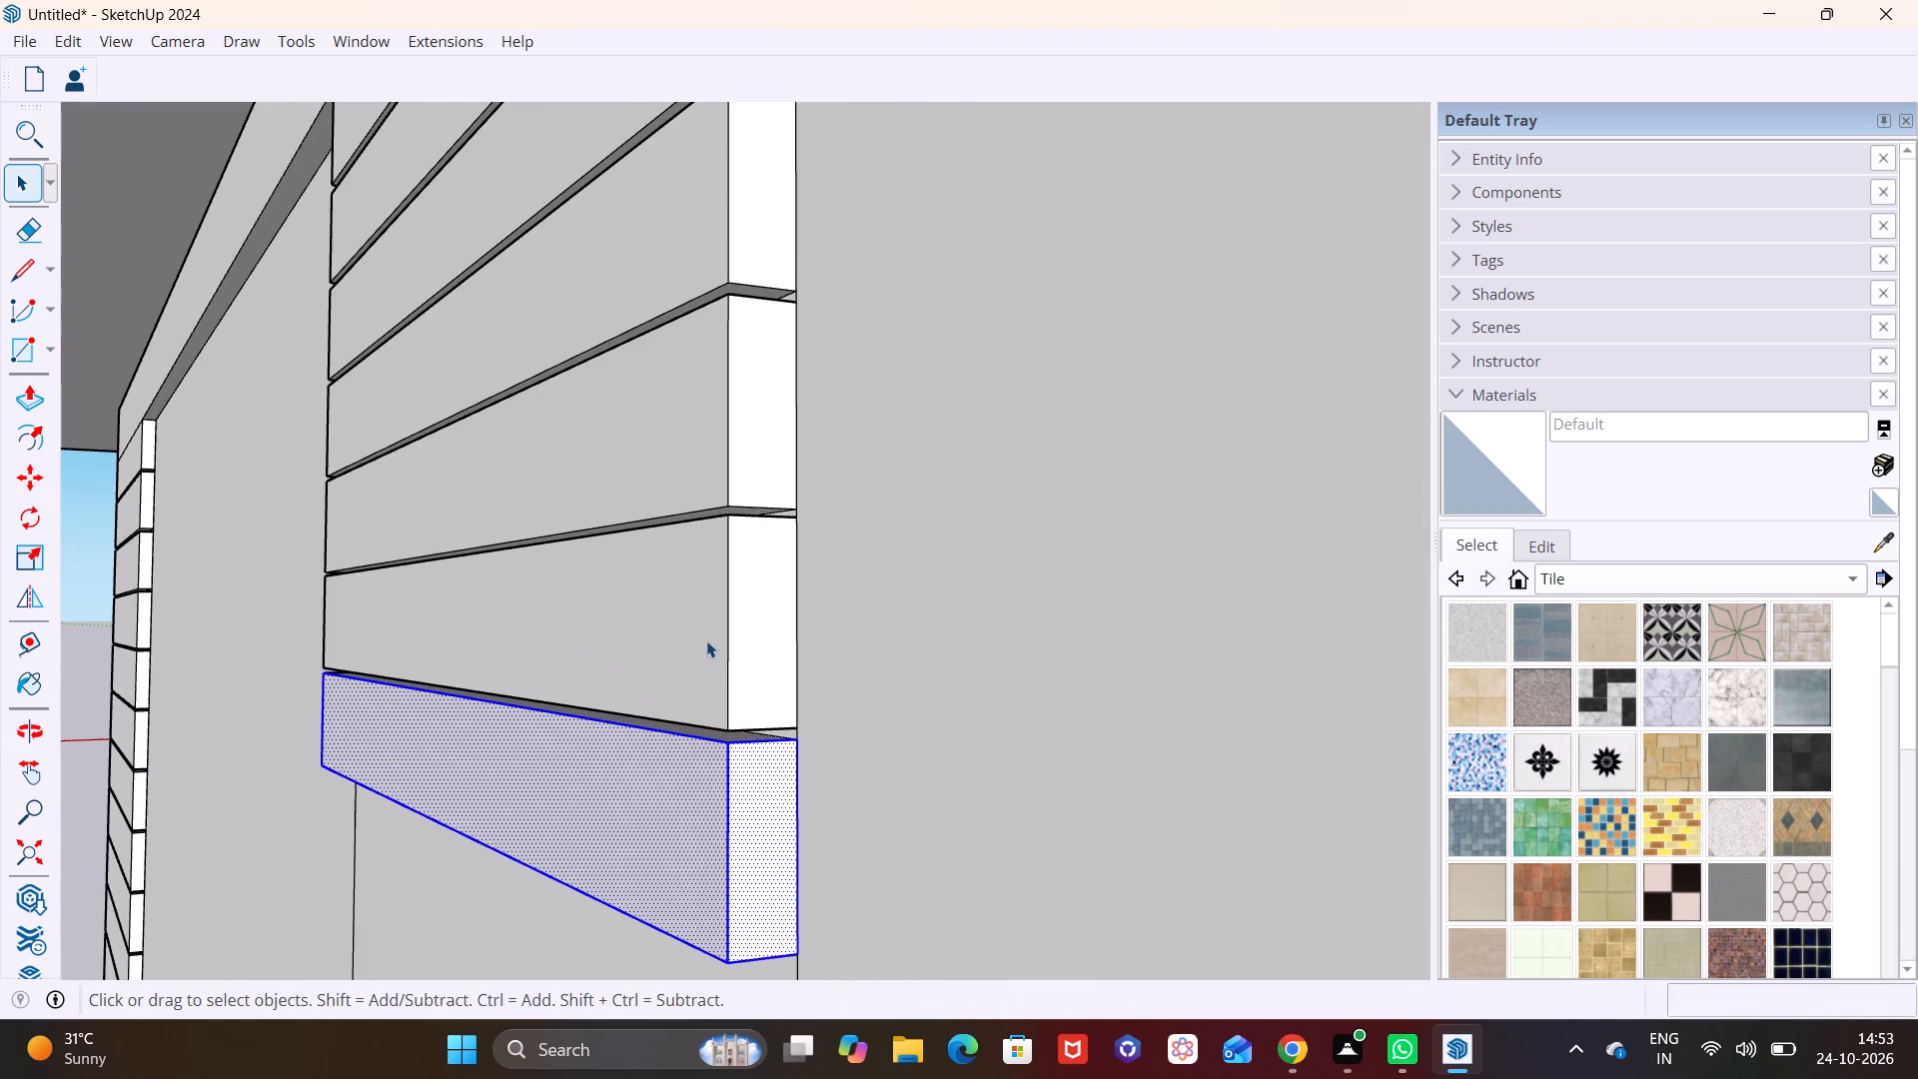
{"action": "middle_click_drag", "start_coordinate": [692, 788], "coordinate": [682, 844]}
{"action": "middle_click_drag", "start_coordinate": [708, 724], "coordinate": [791, 474], "text": "shift"}
{"action": "scroll", "coordinate": [780, 505], "scroll_direction": "up", "scroll_amount": 1}
{"action": "middle_click_drag", "start_coordinate": [780, 505], "coordinate": [763, 619]}
{"action": "scroll", "coordinate": [823, 482], "scroll_direction": "up", "scroll_amount": 8}
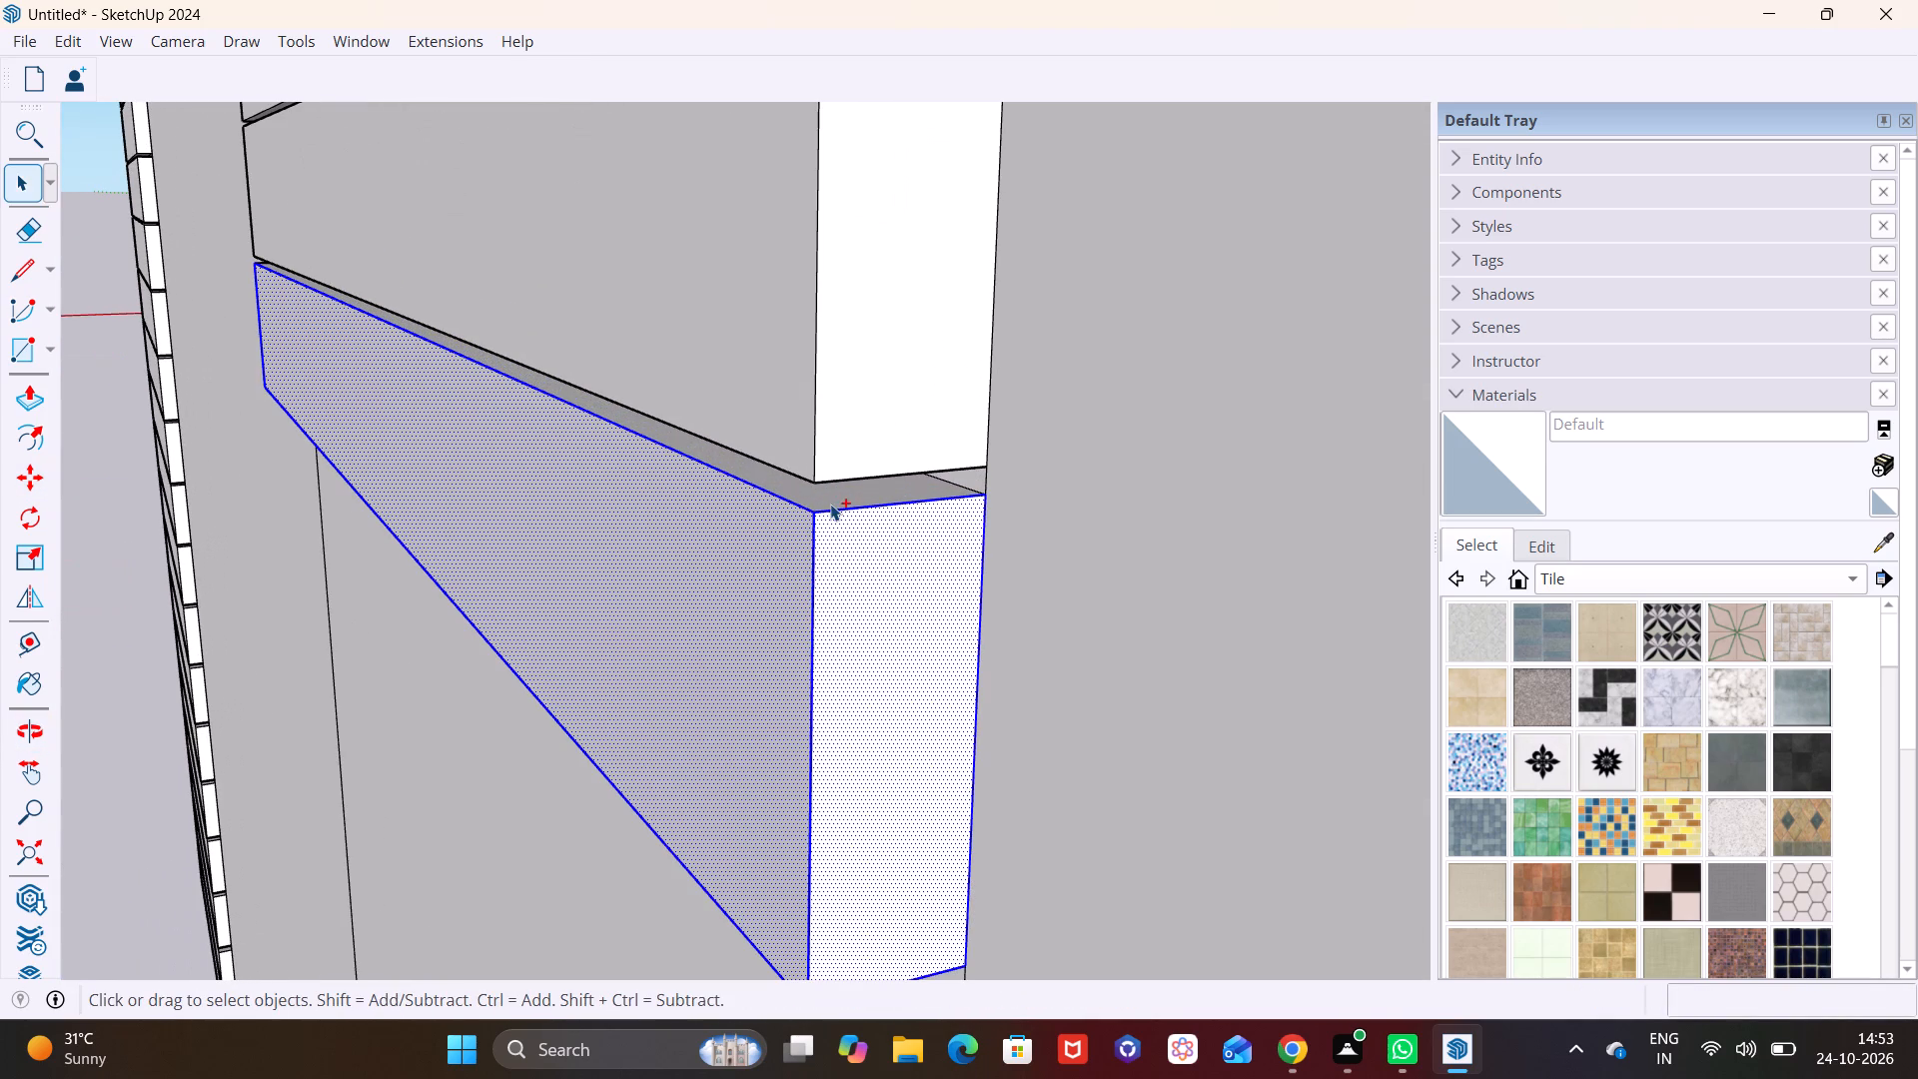
{"action": "double_click", "coordinate": [830, 504], "text": "ctrl"}
{"action": "scroll", "coordinate": [721, 494], "scroll_direction": "down", "scroll_amount": 8}
{"action": "middle_click_drag", "start_coordinate": [587, 430], "coordinate": [842, 326]}
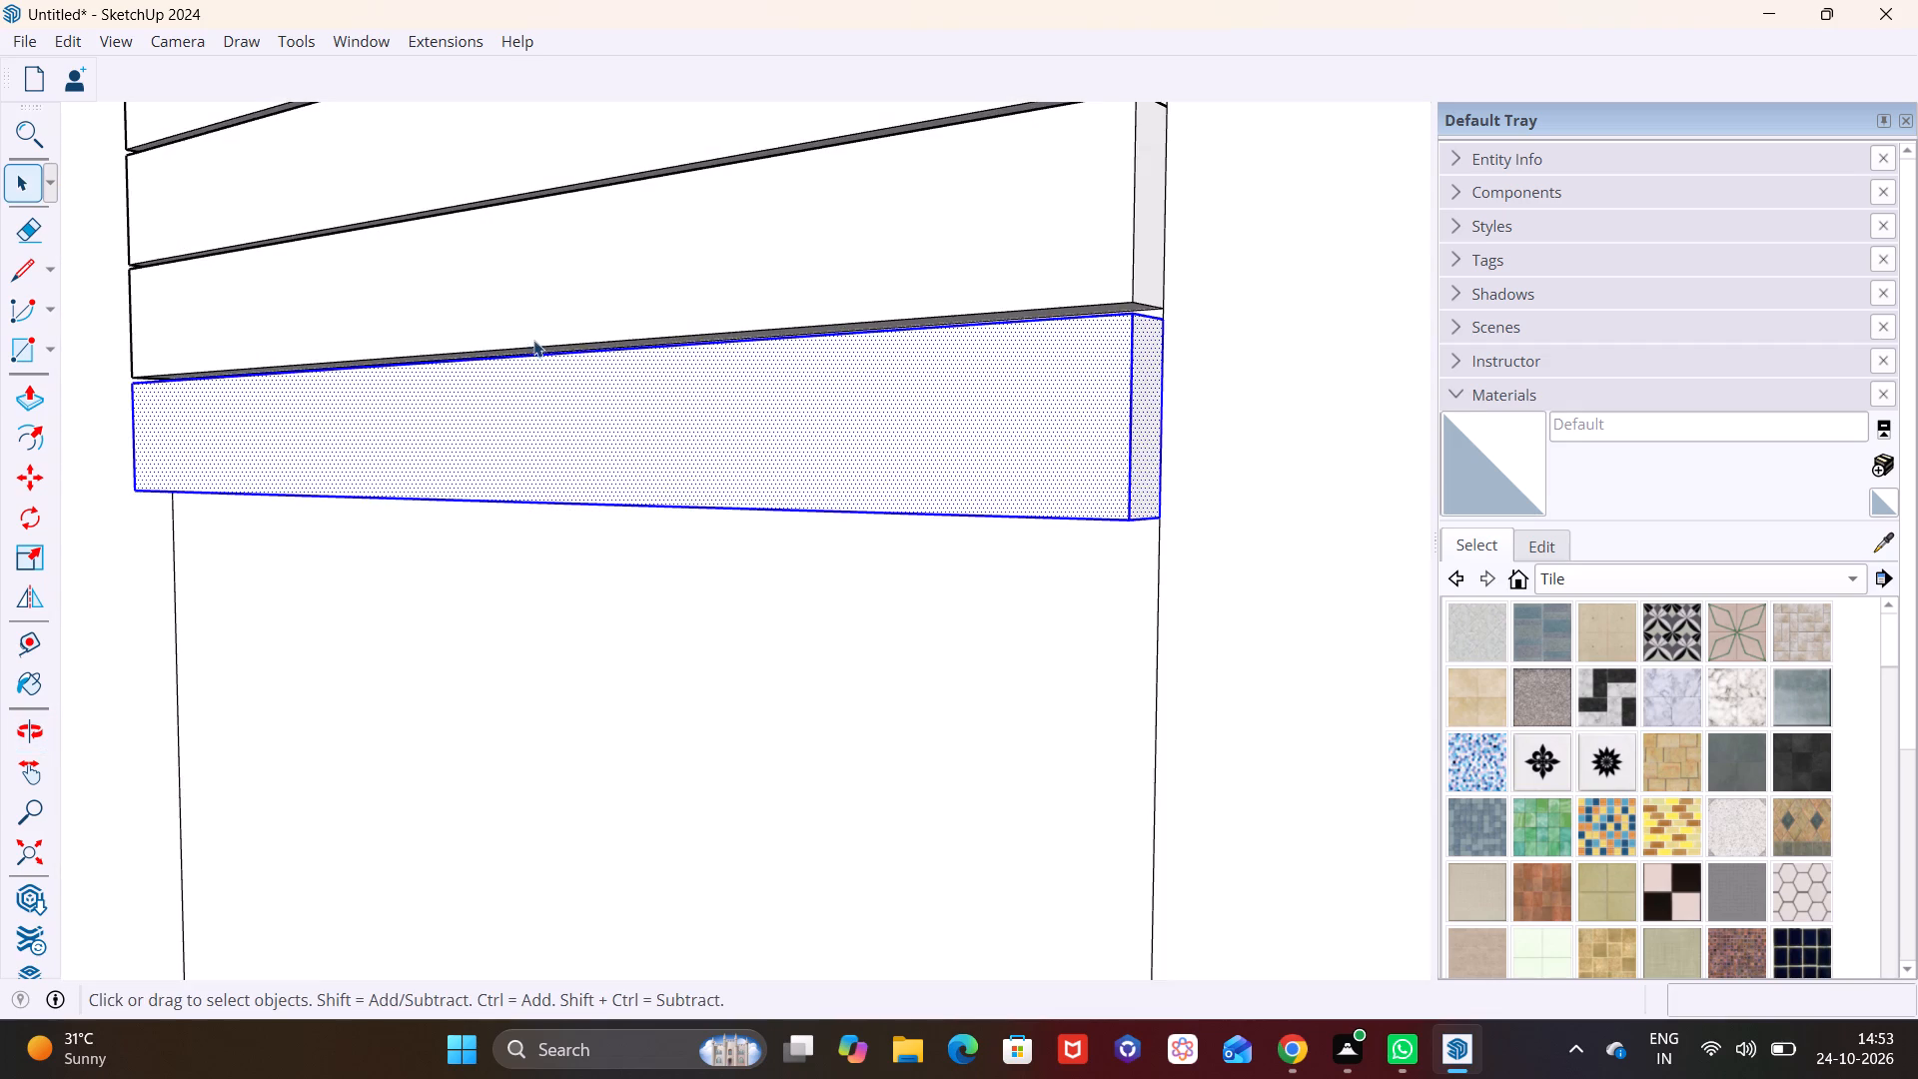
{"action": "scroll", "coordinate": [533, 340], "scroll_direction": "down", "scroll_amount": 2}
{"action": "scroll", "coordinate": [1022, 363], "scroll_direction": "up", "scroll_amount": 14}
{"action": "scroll", "coordinate": [972, 308], "scroll_direction": "down", "scroll_amount": 14}
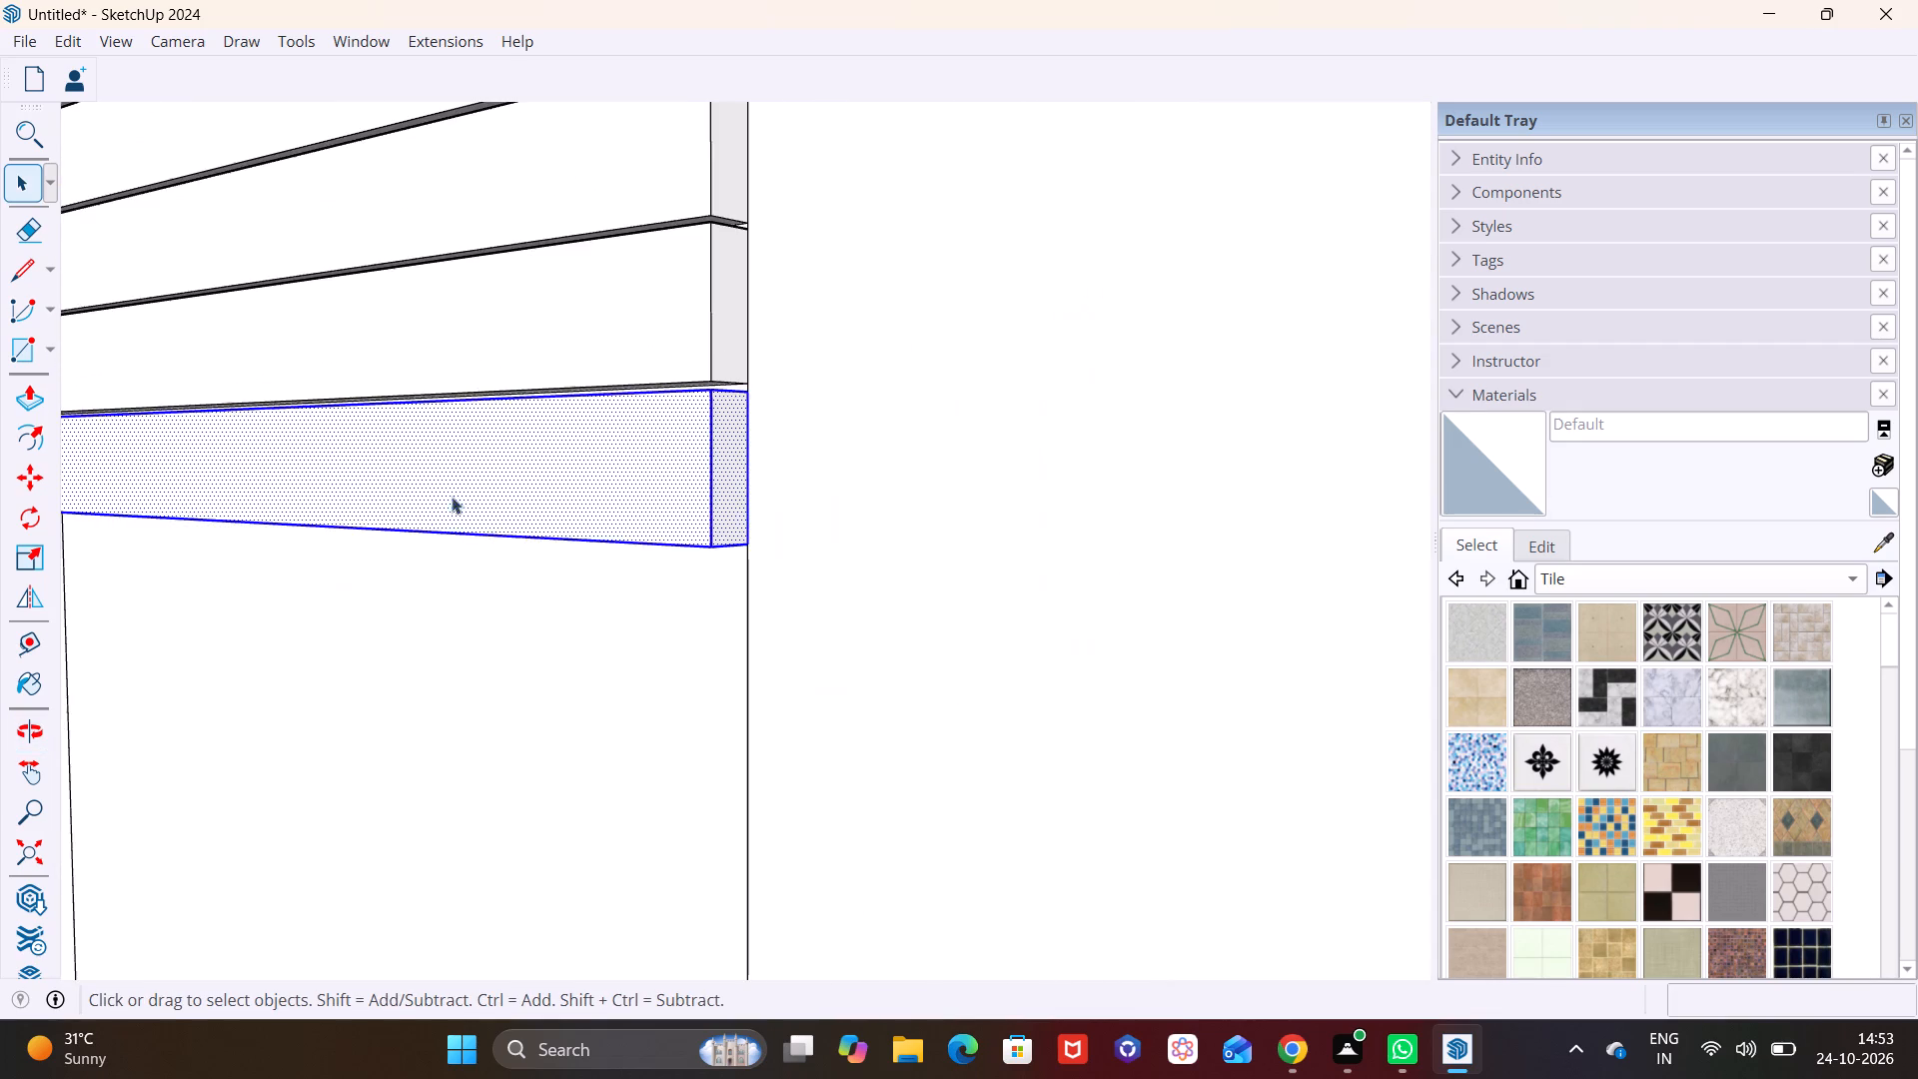
{"action": "middle_click_drag", "start_coordinate": [455, 477], "coordinate": [970, 413]}
{"action": "middle_click_drag", "start_coordinate": [322, 373], "coordinate": [937, 402]}
{"action": "middle_click_drag", "start_coordinate": [245, 403], "coordinate": [668, 408], "text": "shift"}
{"action": "scroll", "coordinate": [437, 412], "scroll_direction": "up", "scroll_amount": 3}
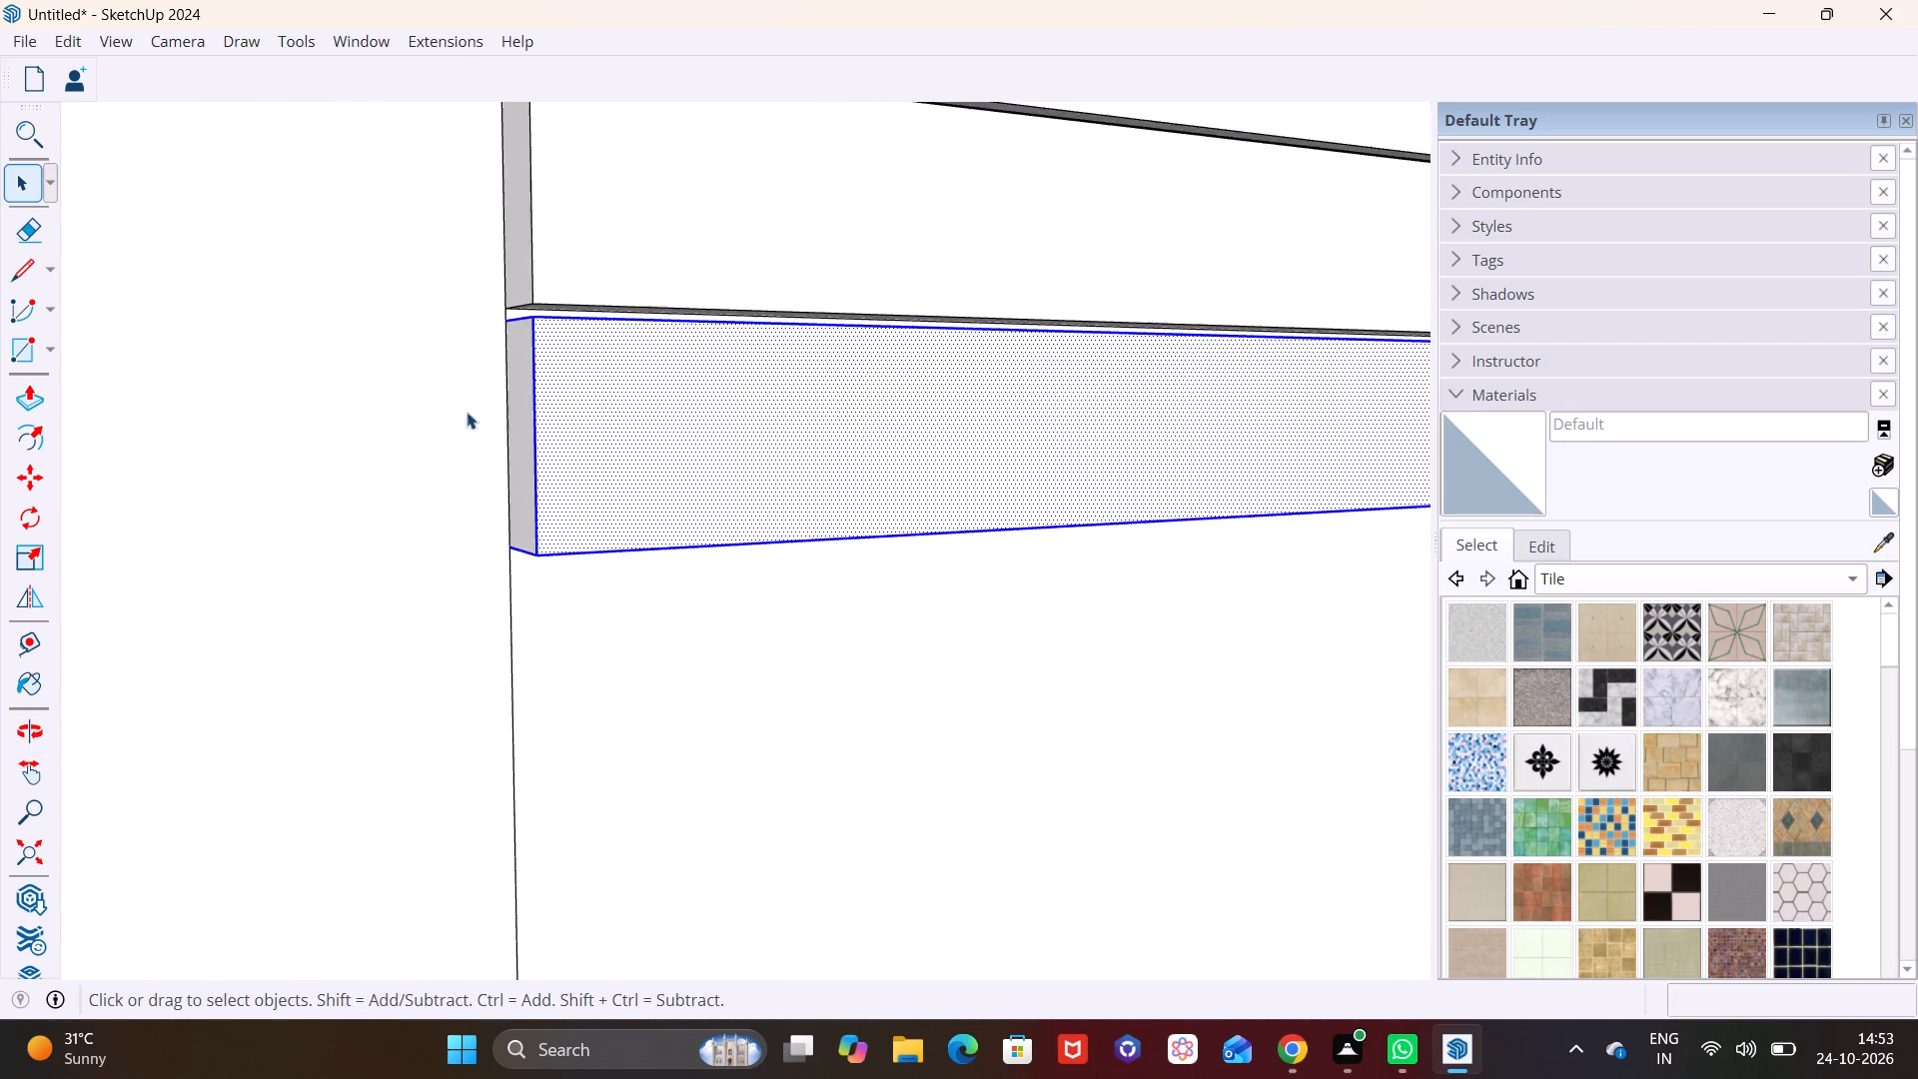
{"action": "scroll", "coordinate": [467, 412], "scroll_direction": "up", "scroll_amount": 5}
{"action": "double_click", "coordinate": [509, 434], "text": "ctrl"}
{"action": "scroll", "coordinate": [589, 408], "scroll_direction": "down", "scroll_amount": 14}
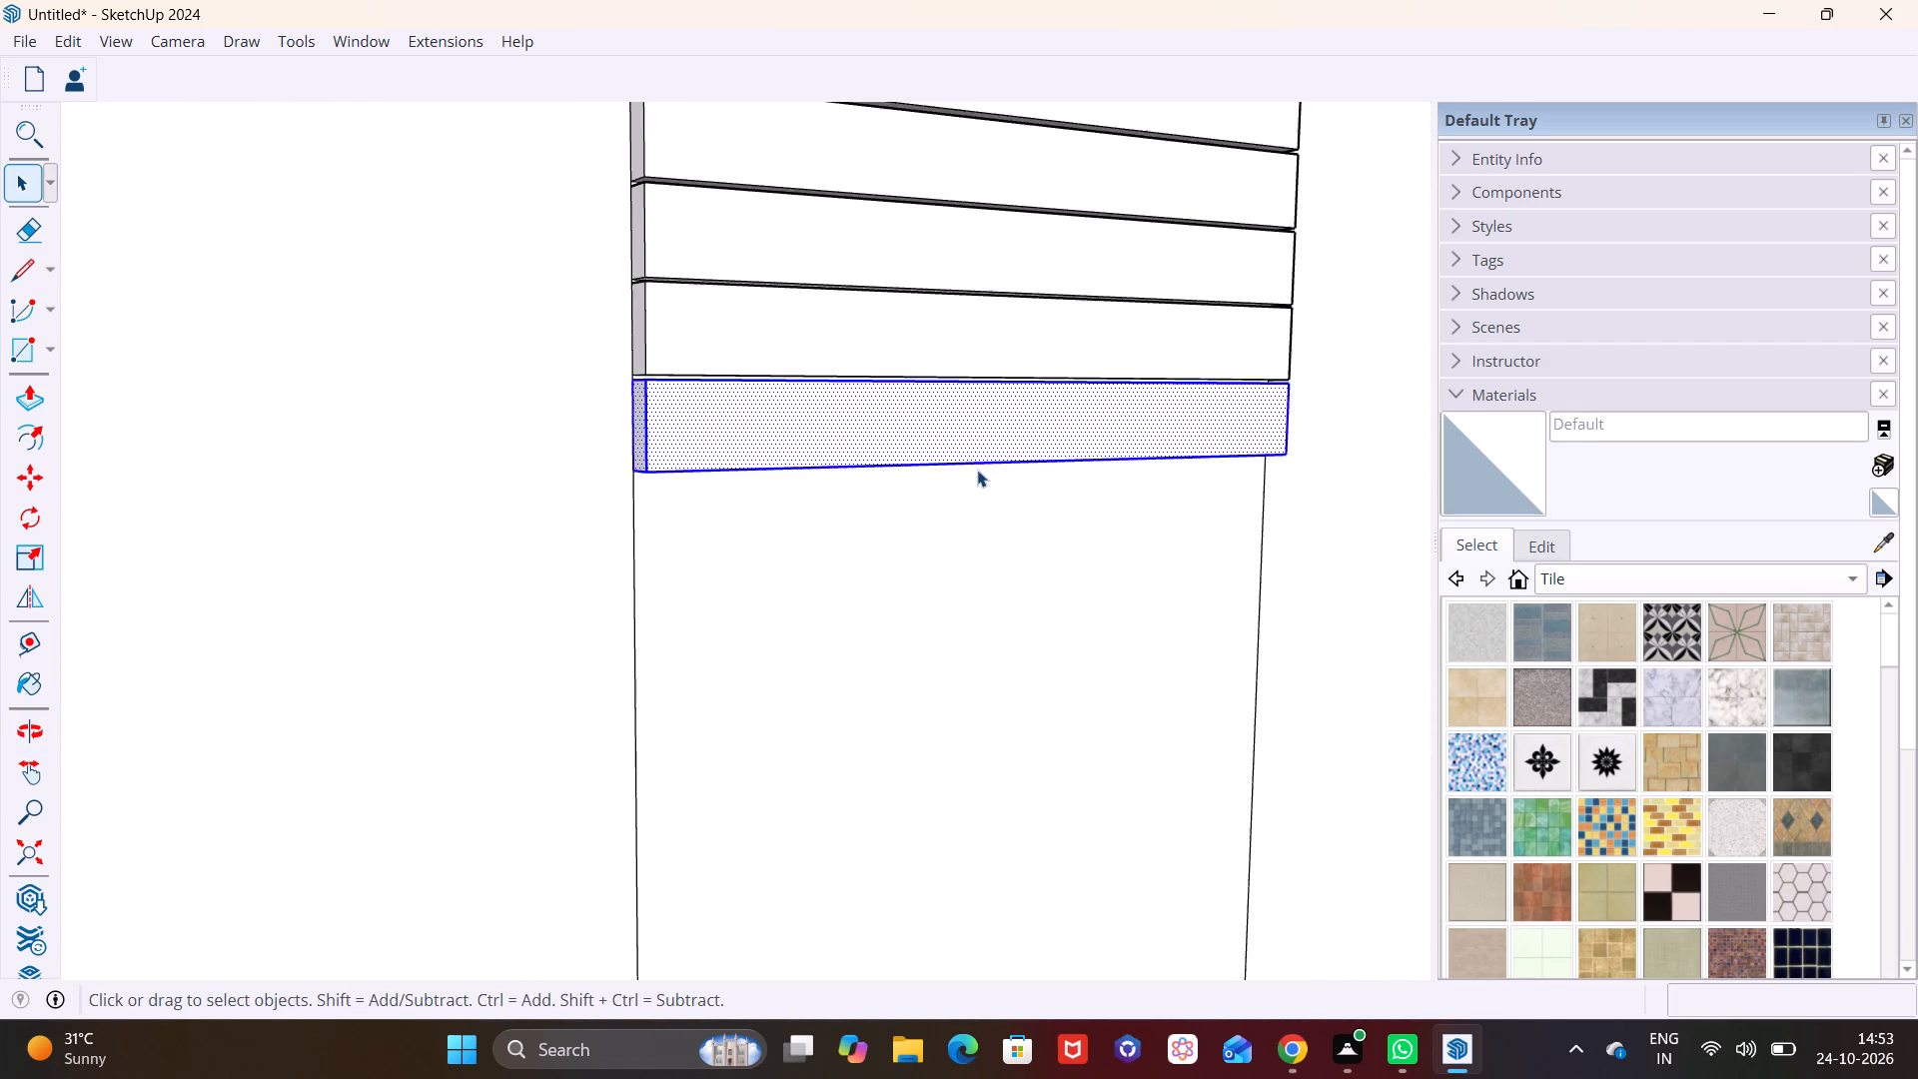
{"action": "middle_click_drag", "start_coordinate": [976, 470], "coordinate": [552, 506]}
{"action": "middle_click_drag", "start_coordinate": [1038, 546], "coordinate": [563, 387], "text": "shift"}
{"action": "middle_click_drag", "start_coordinate": [781, 393], "coordinate": [425, 440]}
{"action": "scroll", "coordinate": [881, 260], "scroll_direction": "up", "scroll_amount": 5}
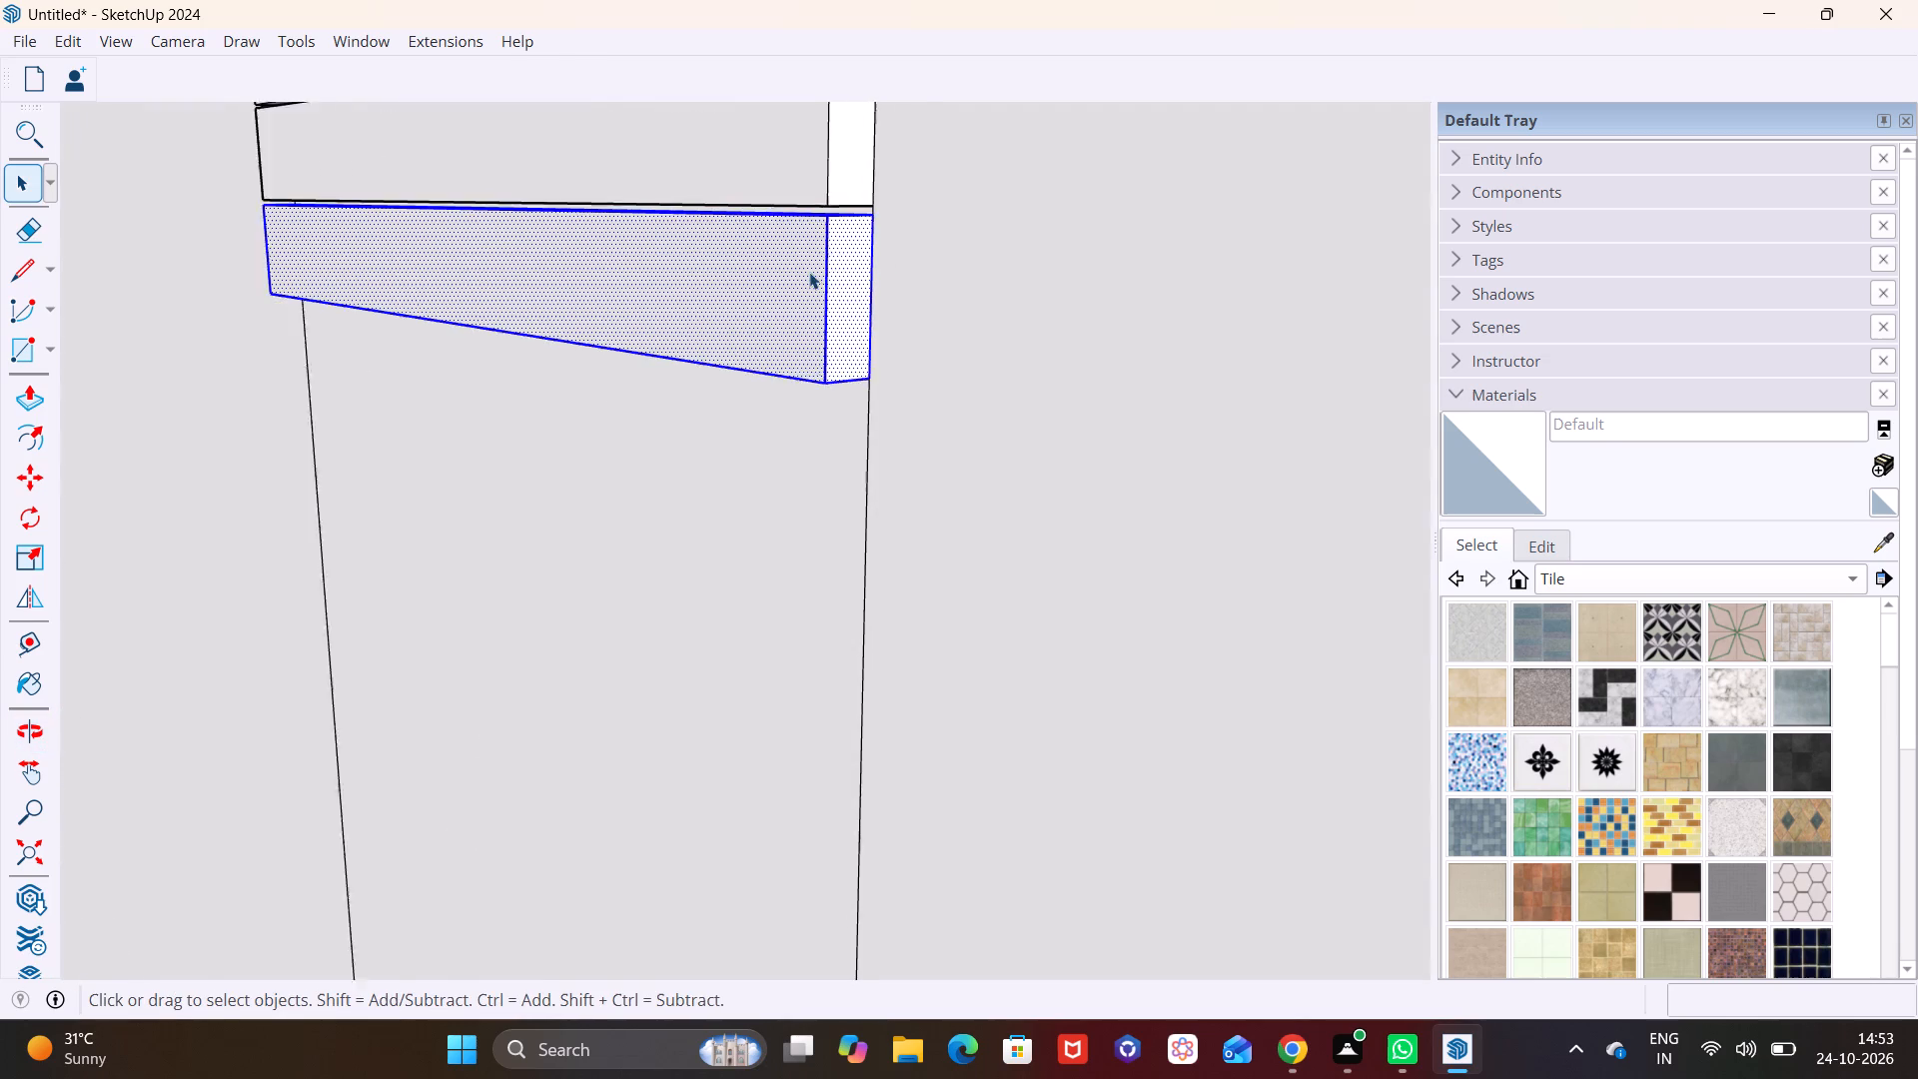
{"action": "scroll", "coordinate": [809, 272], "scroll_direction": "up", "scroll_amount": 5}
{"action": "key", "text": "m"}
{"action": "left_click", "coordinate": [932, 168]}
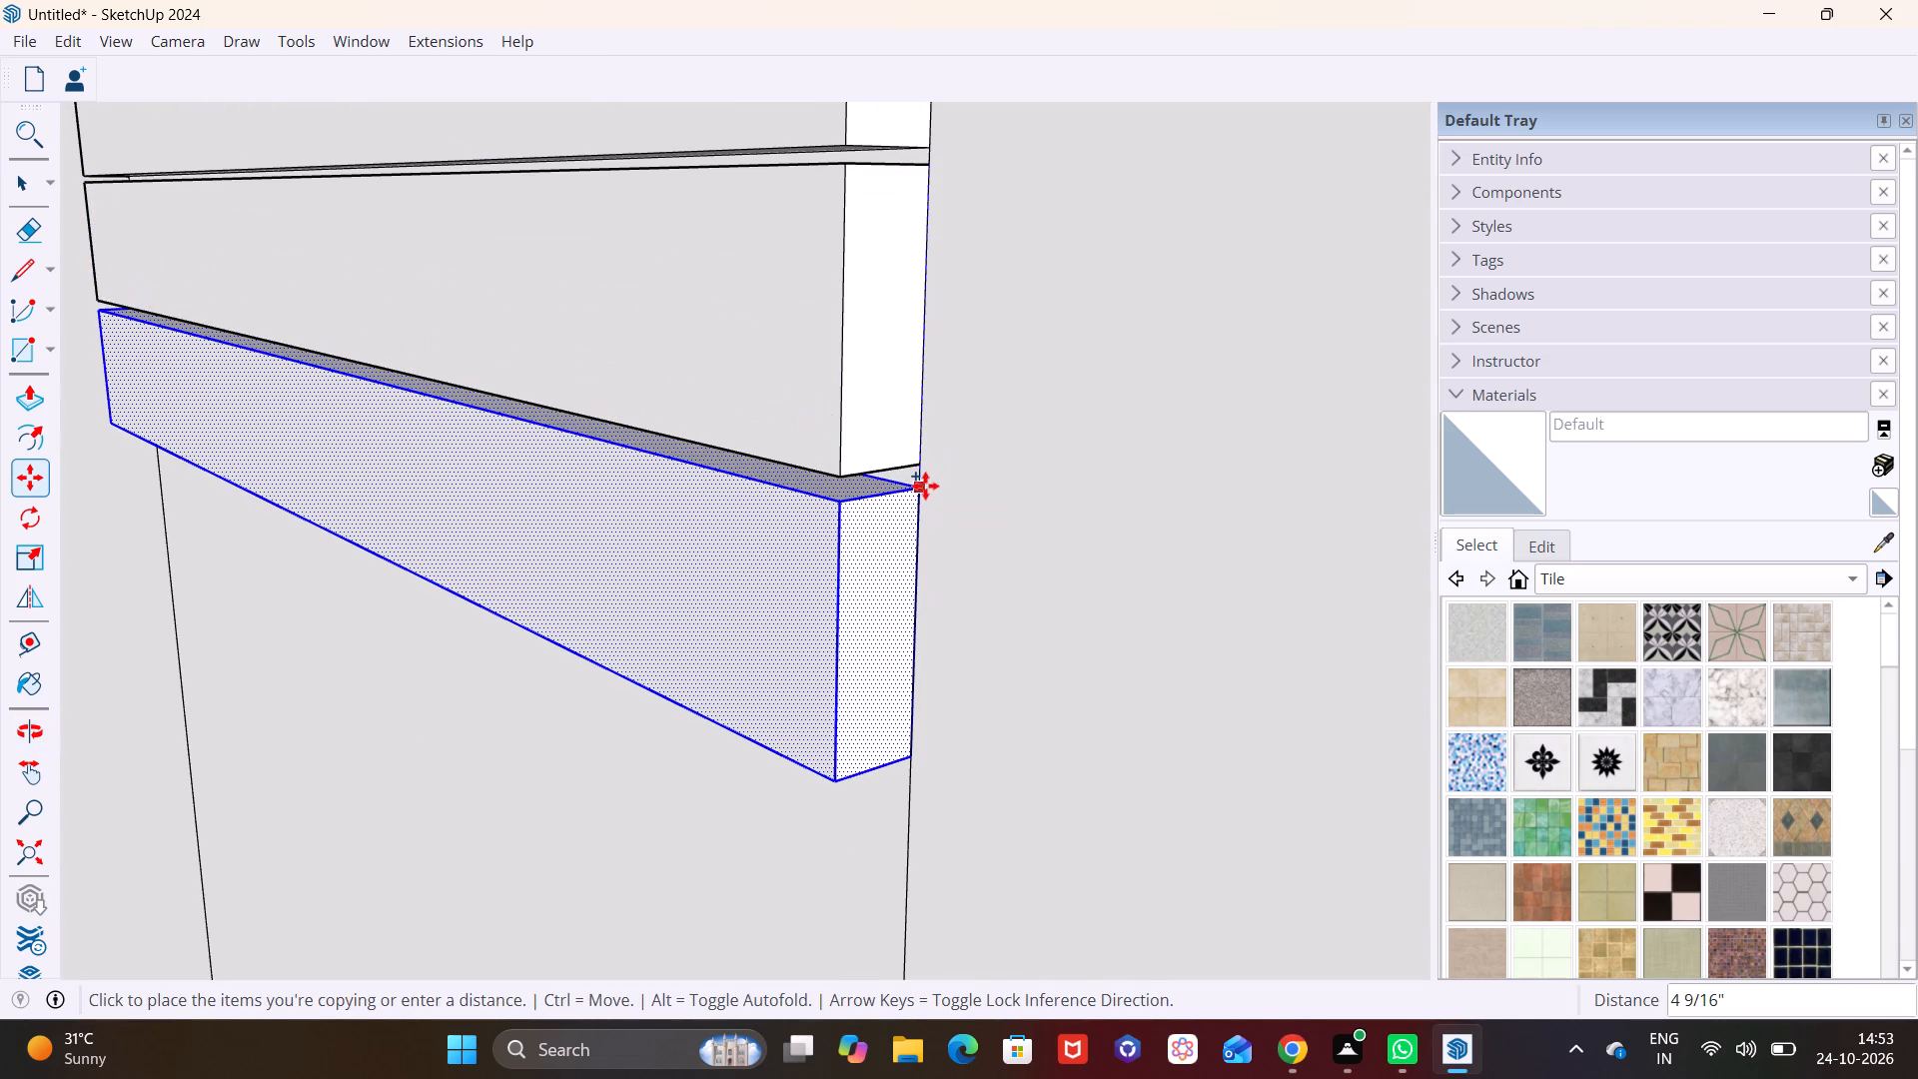
{"action": "left_click", "coordinate": [925, 486]}
Copy the block down the wall line four more times with narrow gaps, offsetting the first two by 4 9/16" and 4 1/2".
{"action": "middle_click_drag", "start_coordinate": [927, 479], "coordinate": [930, 151]}
{"action": "left_click", "coordinate": [915, 167]}
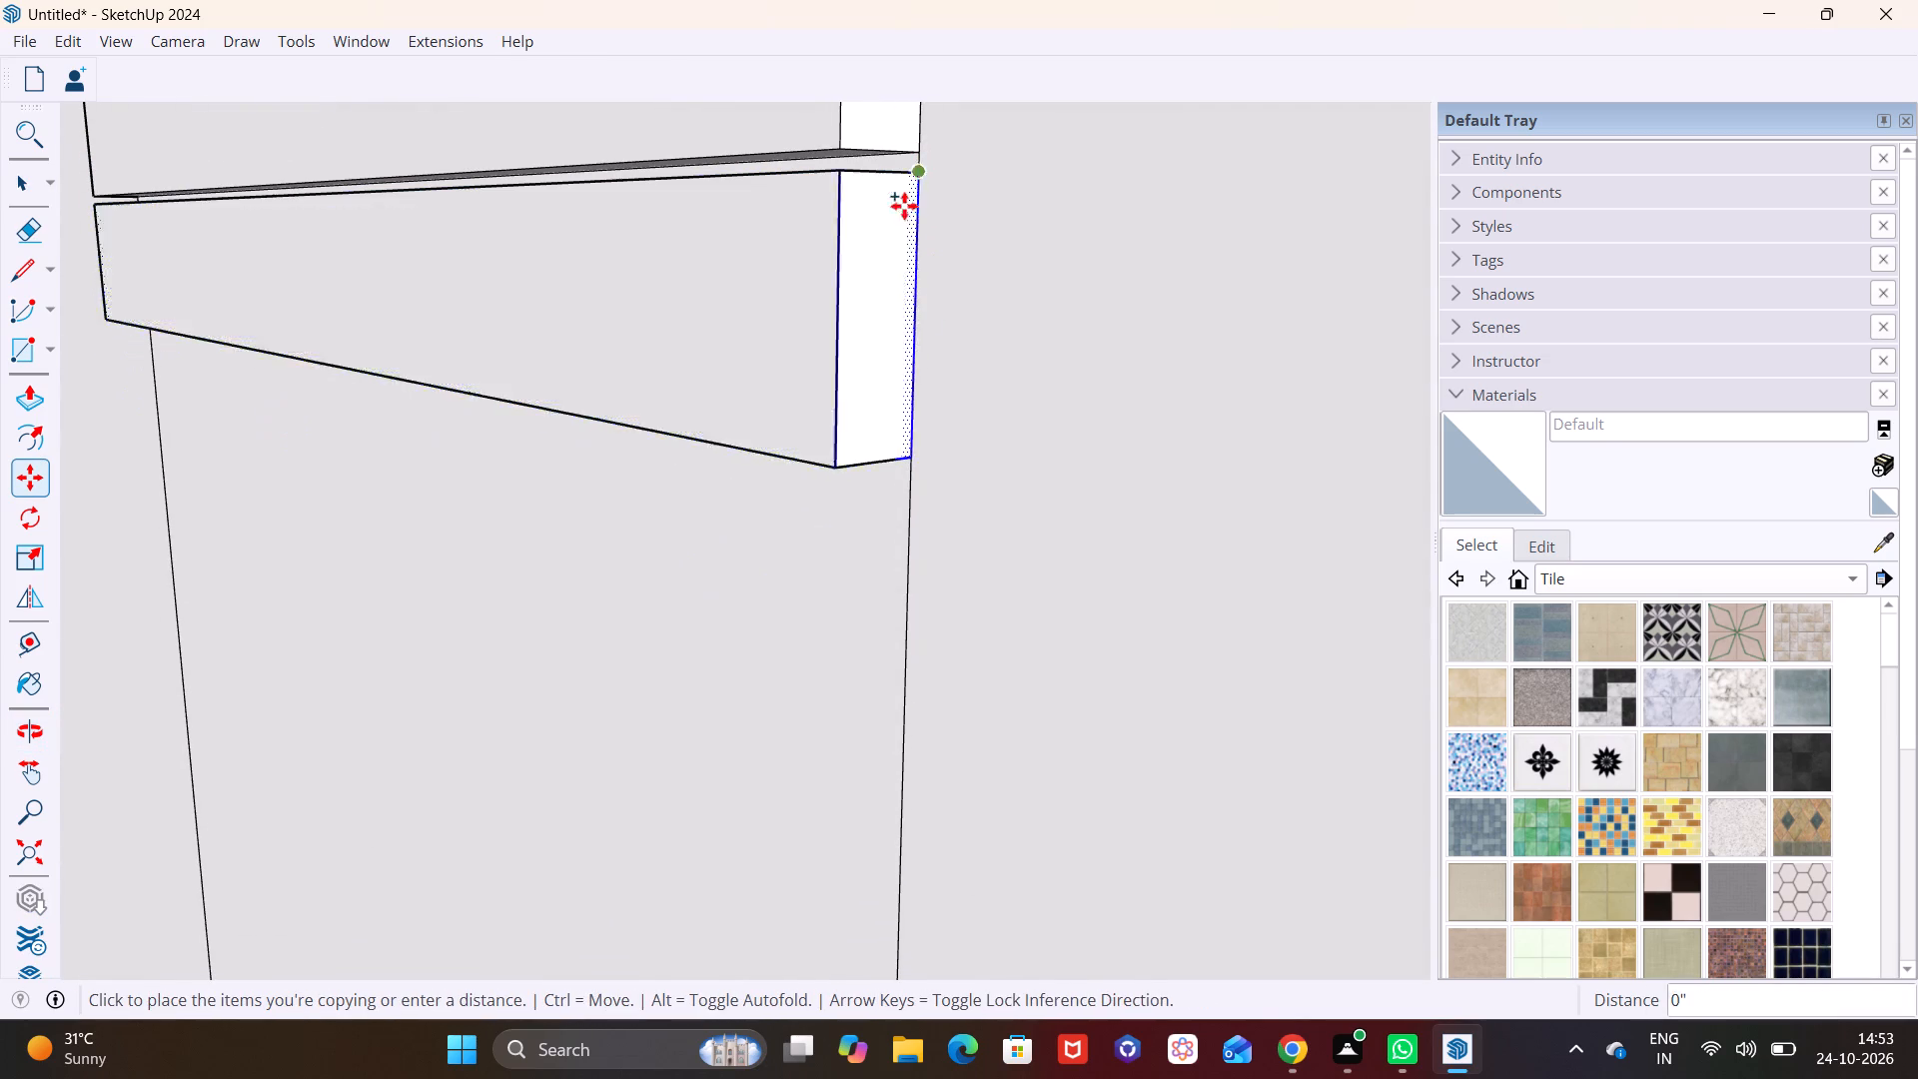
{"action": "left_click", "coordinate": [901, 476]}
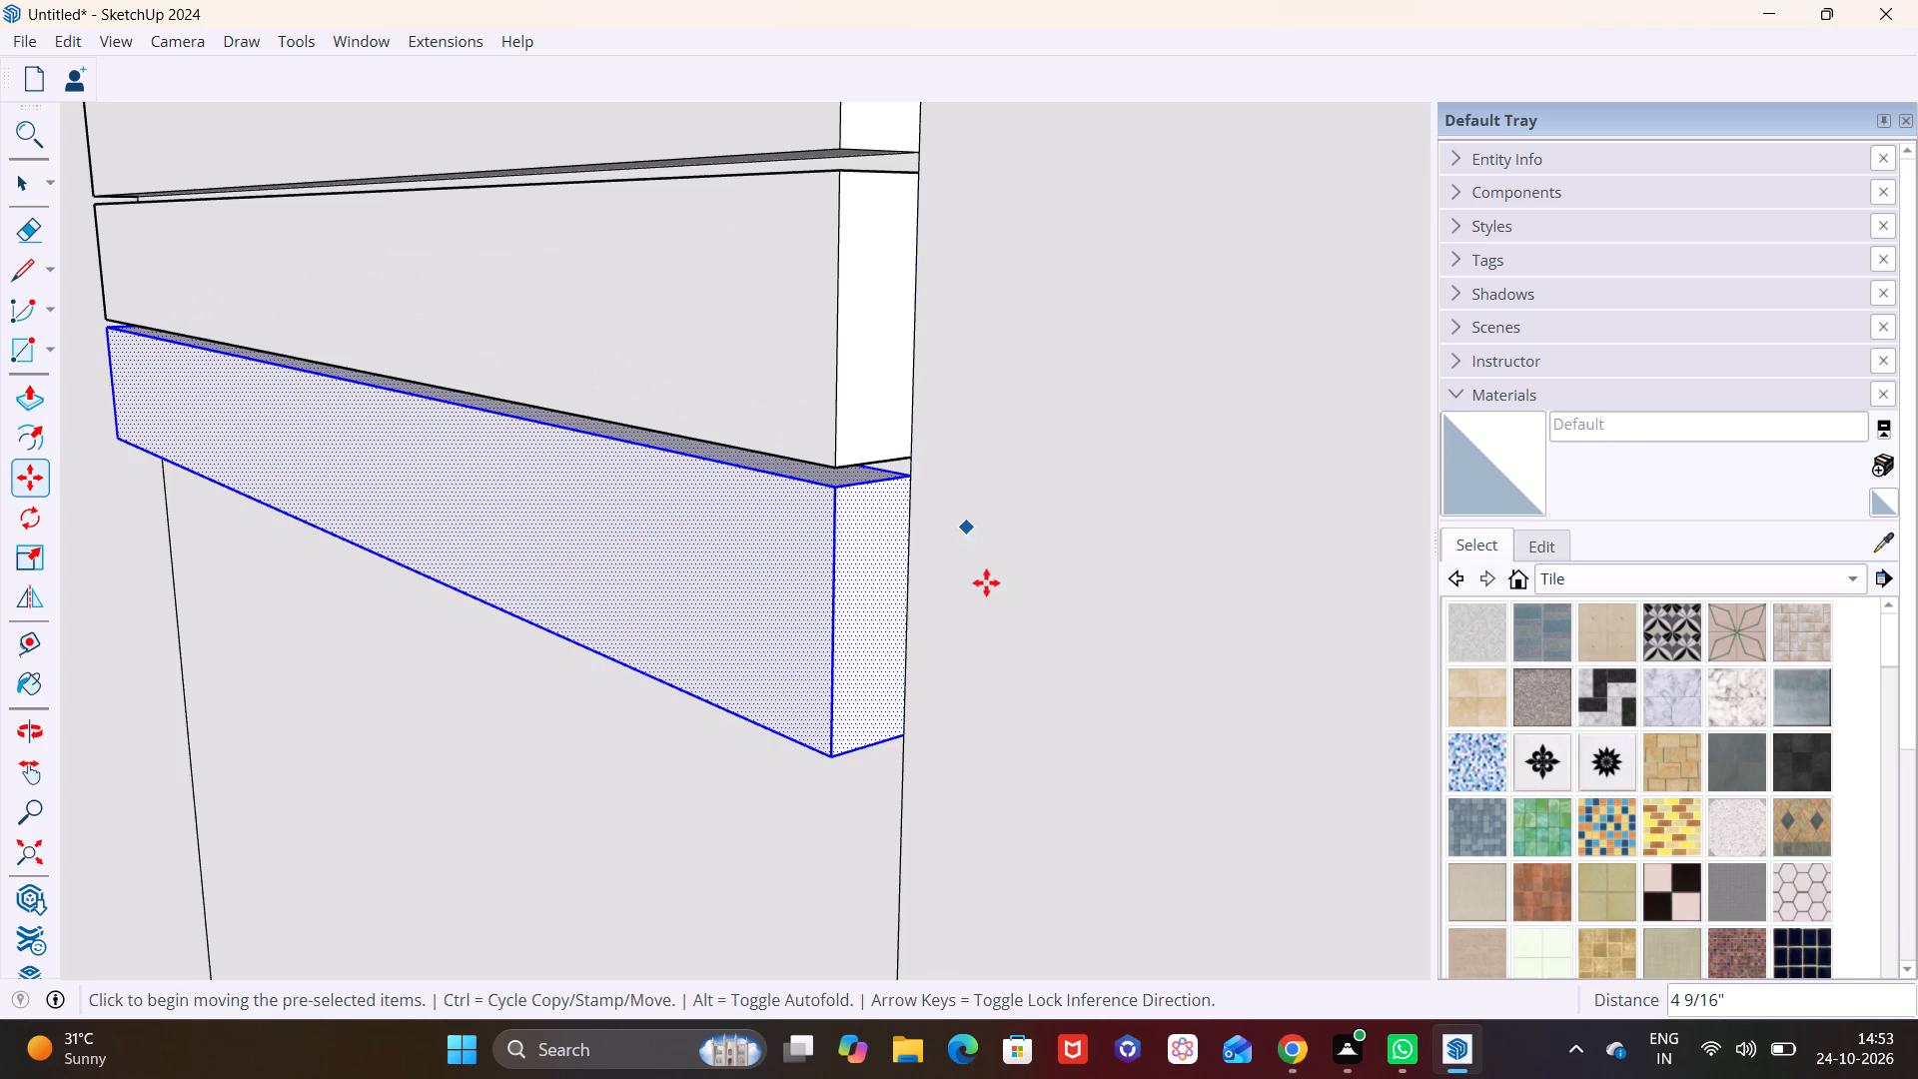
{"action": "middle_click_drag", "start_coordinate": [971, 576], "coordinate": [942, 220]}
{"action": "left_click", "coordinate": [902, 230]}
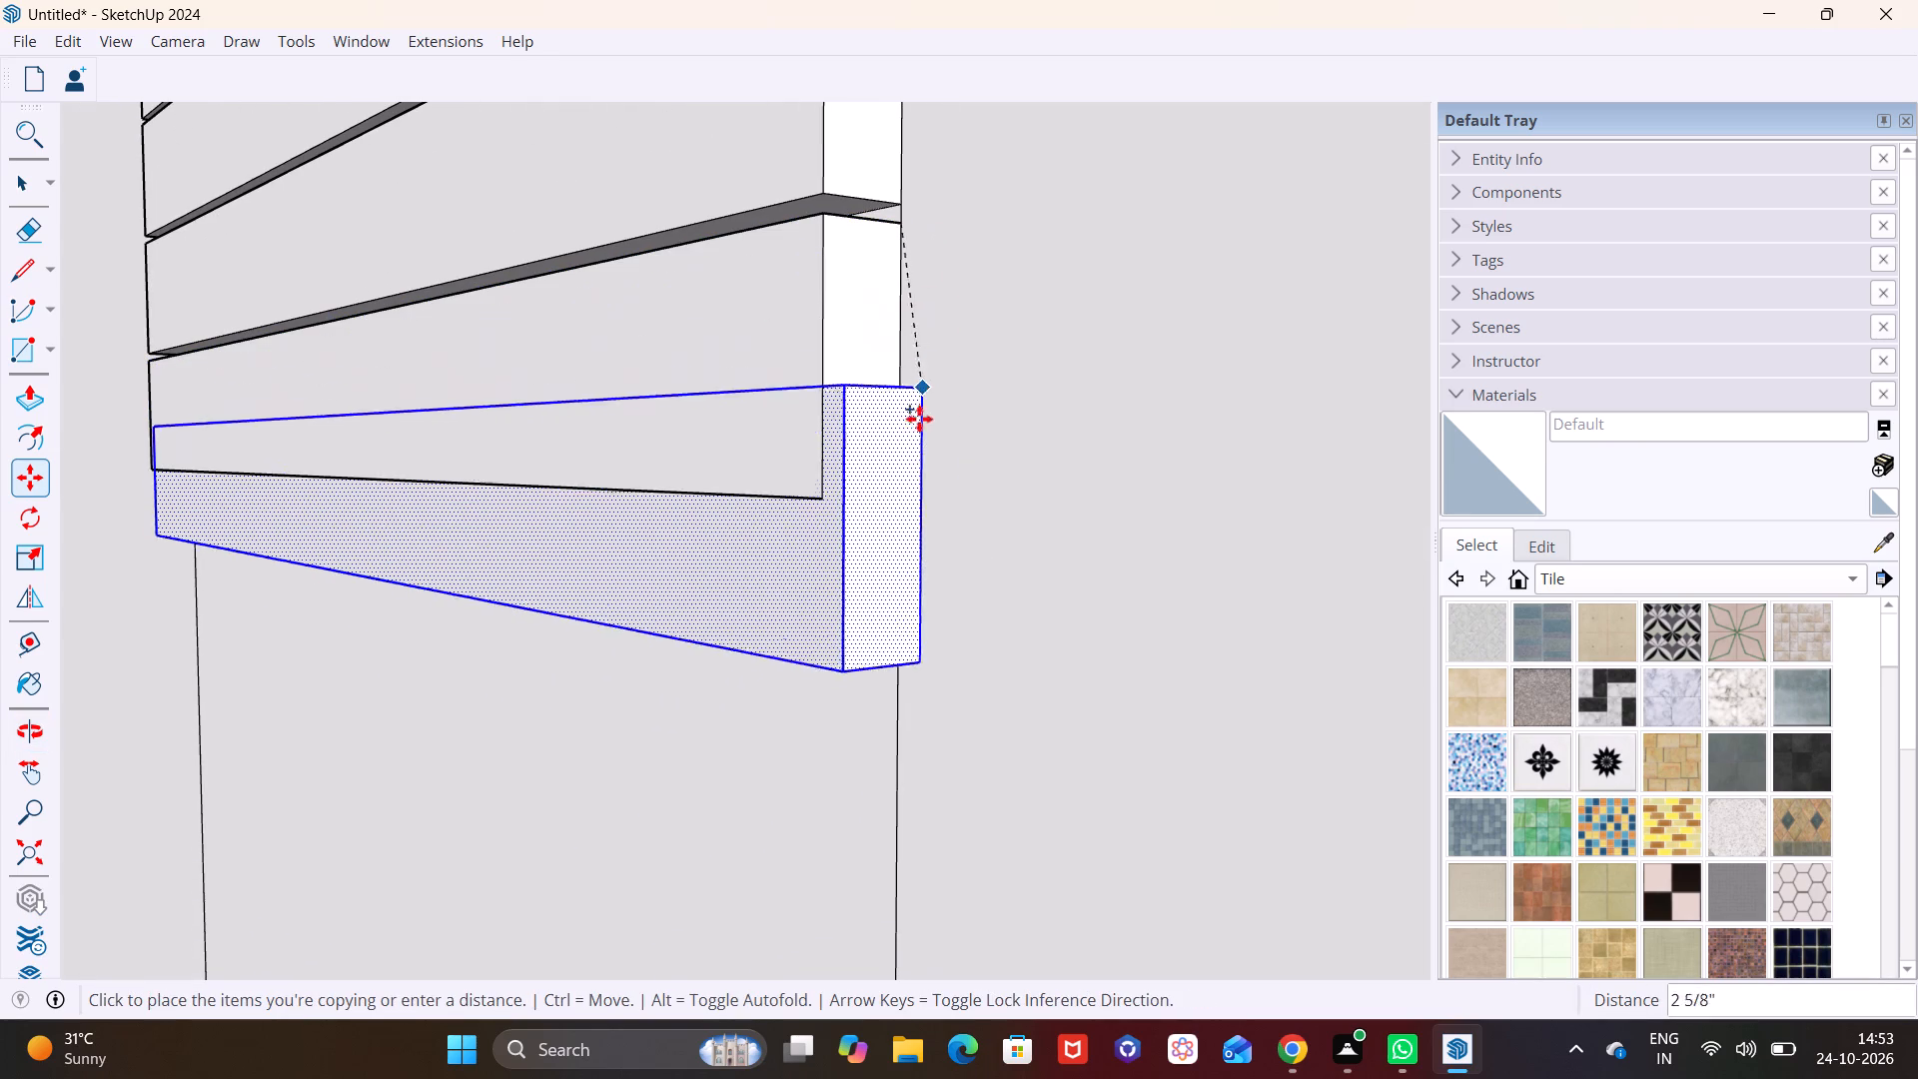
{"action": "left_click", "coordinate": [901, 512]}
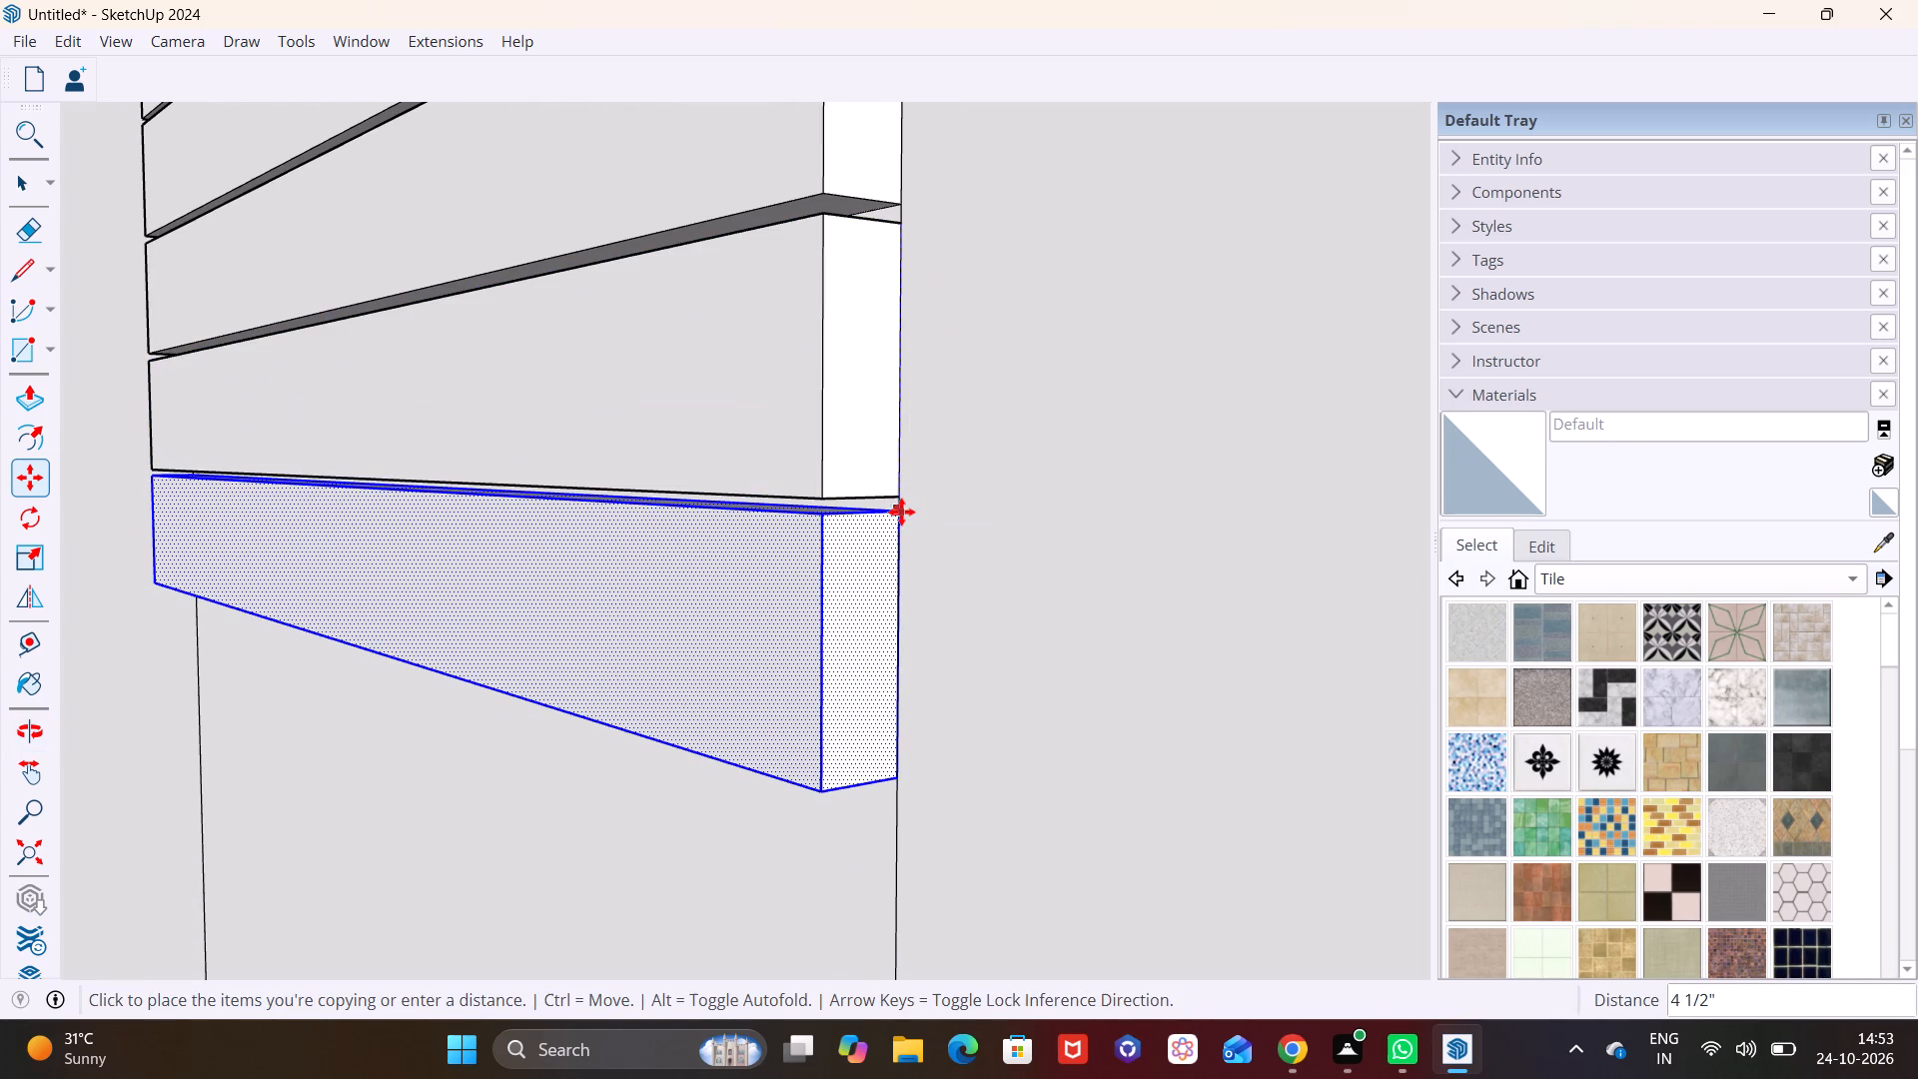
{"action": "middle_click_drag", "start_coordinate": [905, 512], "coordinate": [900, 203], "text": "shift"}
{"action": "left_click", "coordinate": [894, 203]}
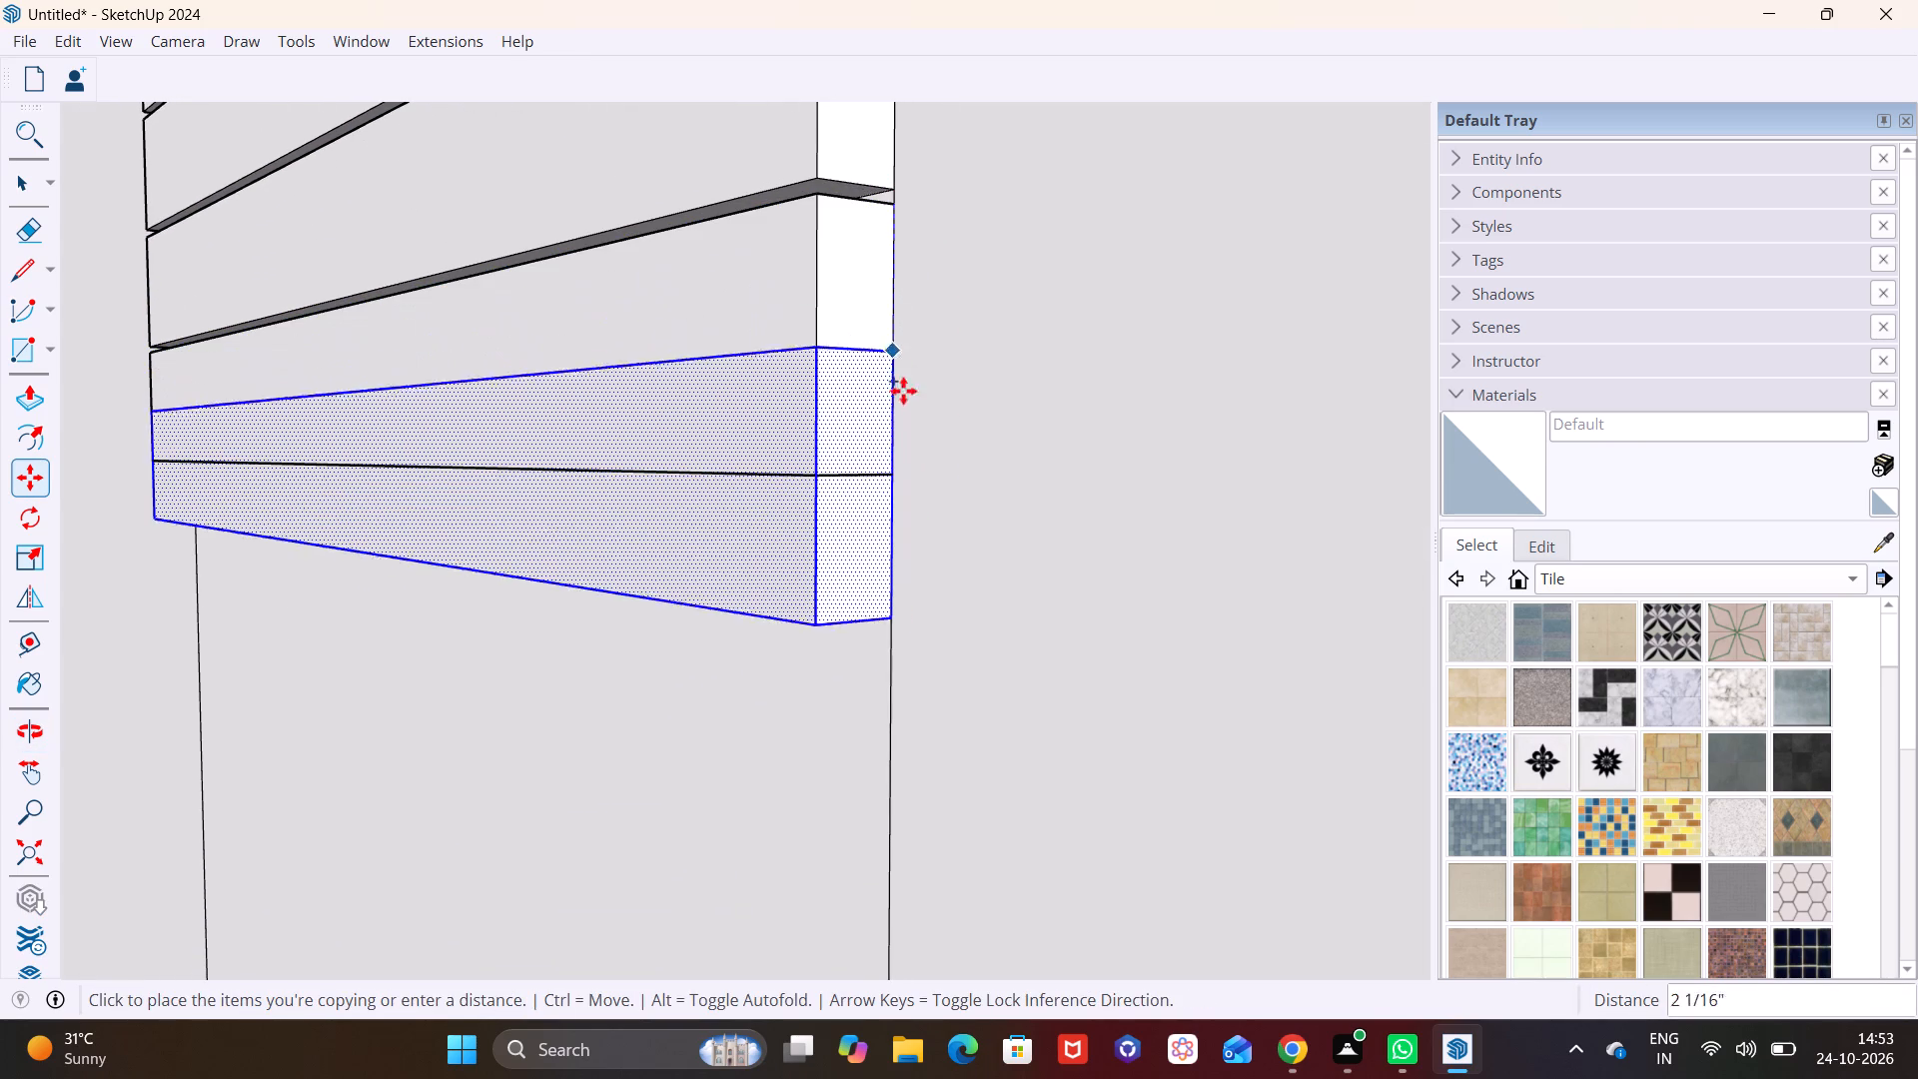
{"action": "left_click", "coordinate": [900, 491]}
{"action": "left_click", "coordinate": [894, 490]}
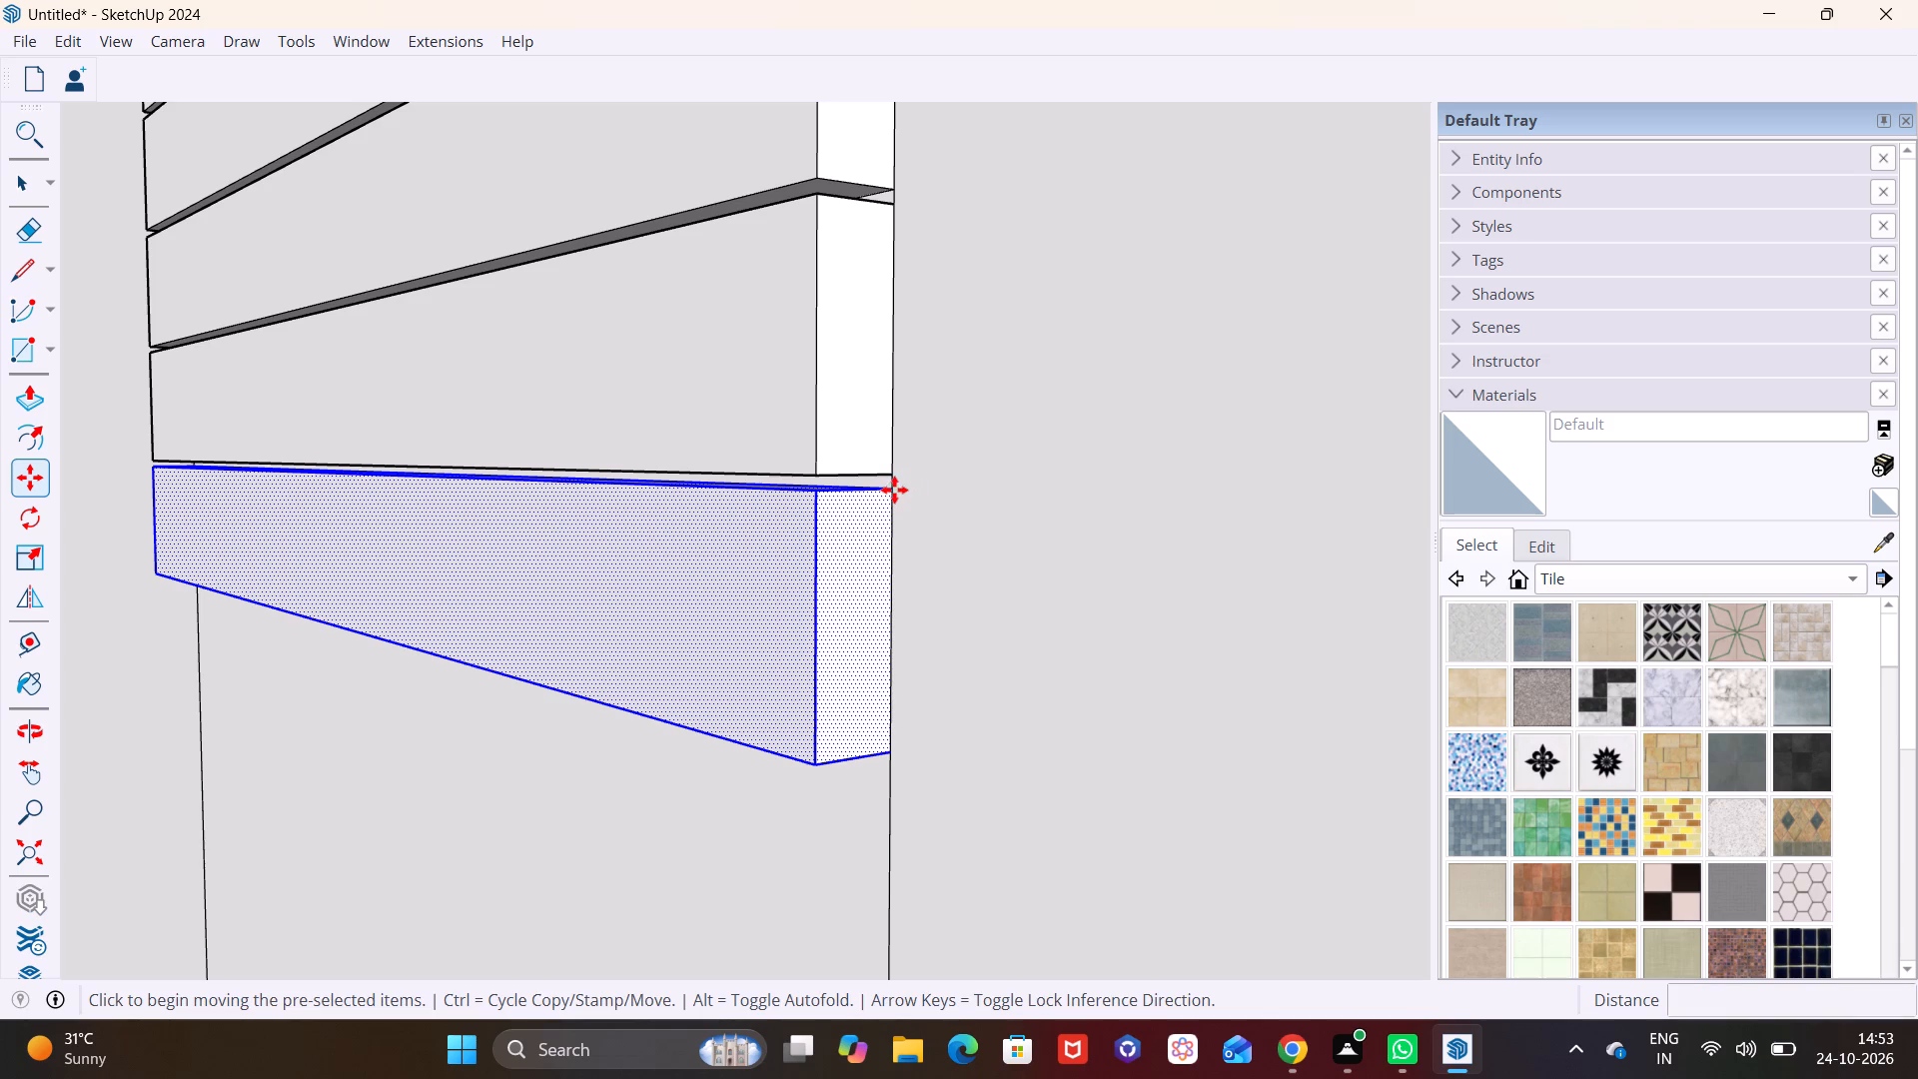
{"action": "left_click", "coordinate": [897, 770]}
Add four more gapped block copies down the wall line, offsetting the first by 4 9/16" and the last two by 4 1/2" and 4 9/16".
{"action": "middle_click_drag", "start_coordinate": [910, 743], "coordinate": [904, 161], "text": "shift"}
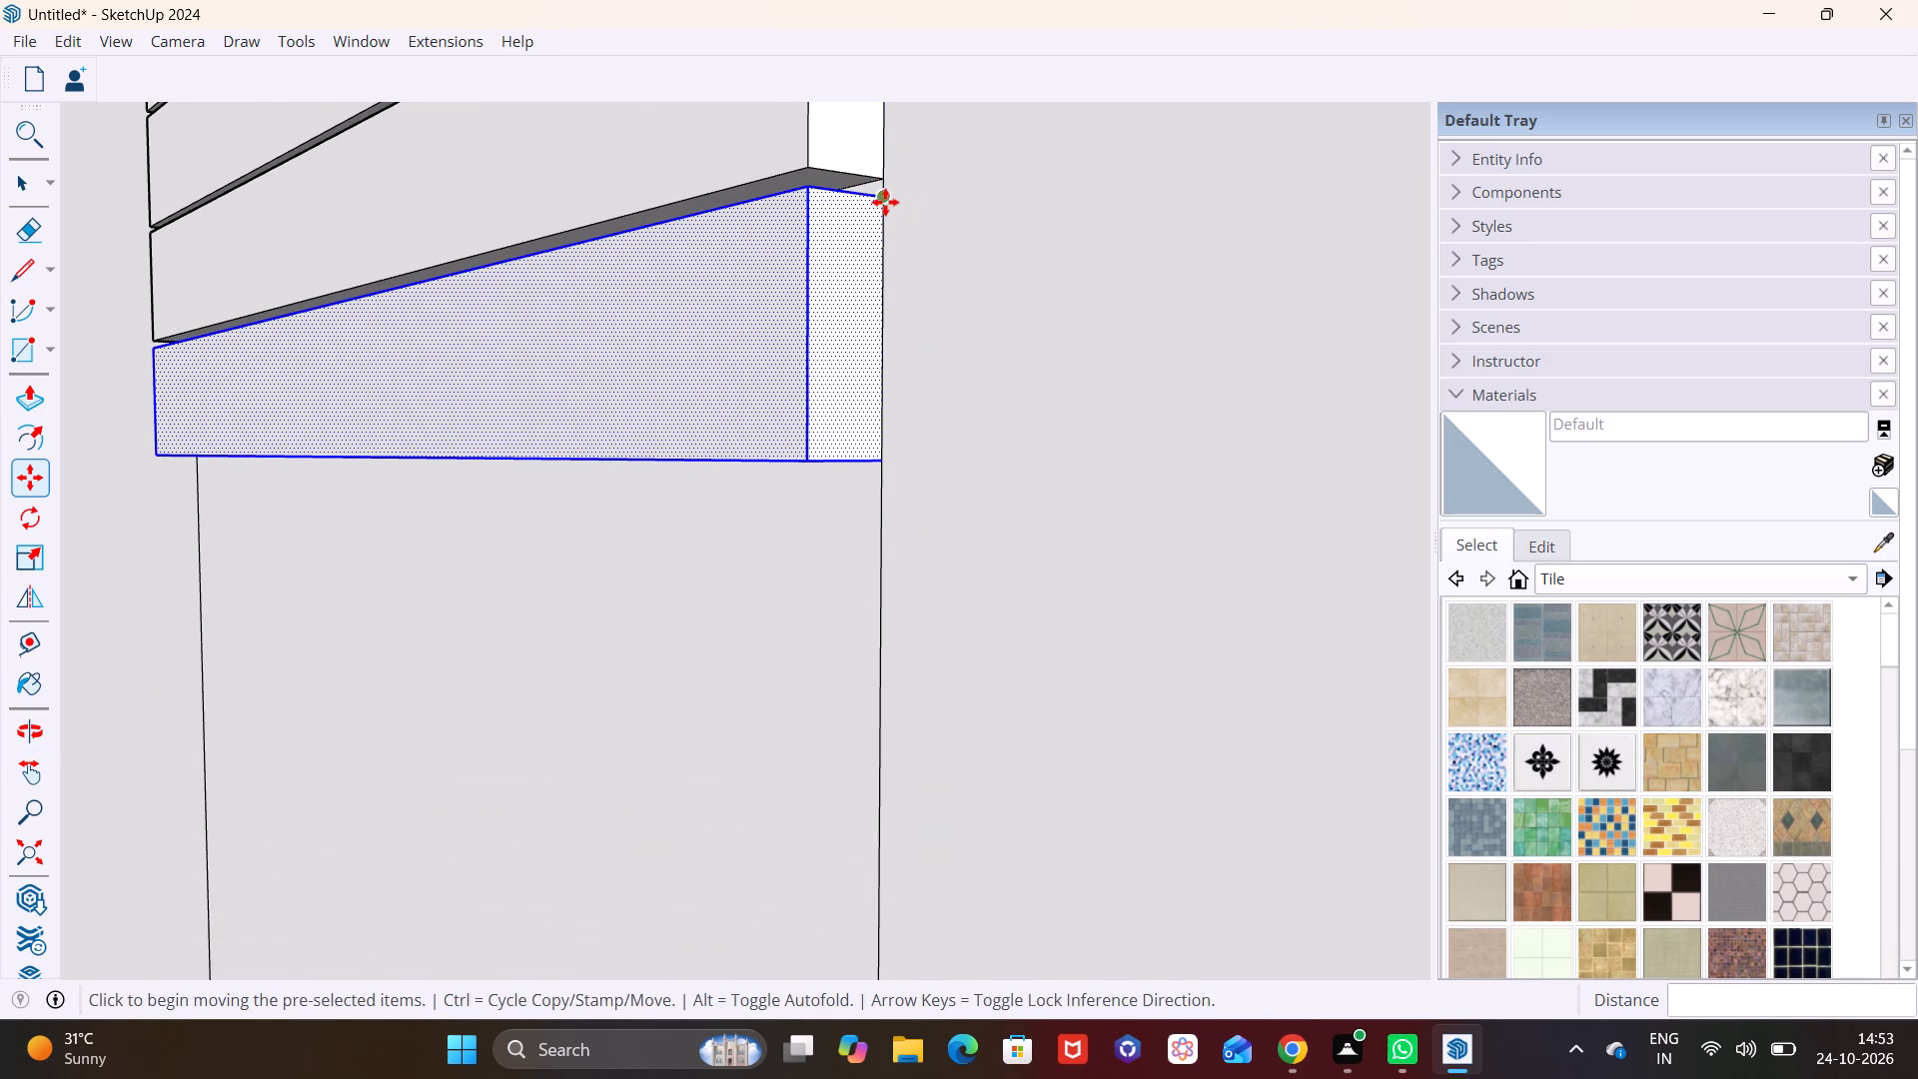
{"action": "left_click", "coordinate": [885, 202]}
{"action": "left_click", "coordinate": [884, 480]}
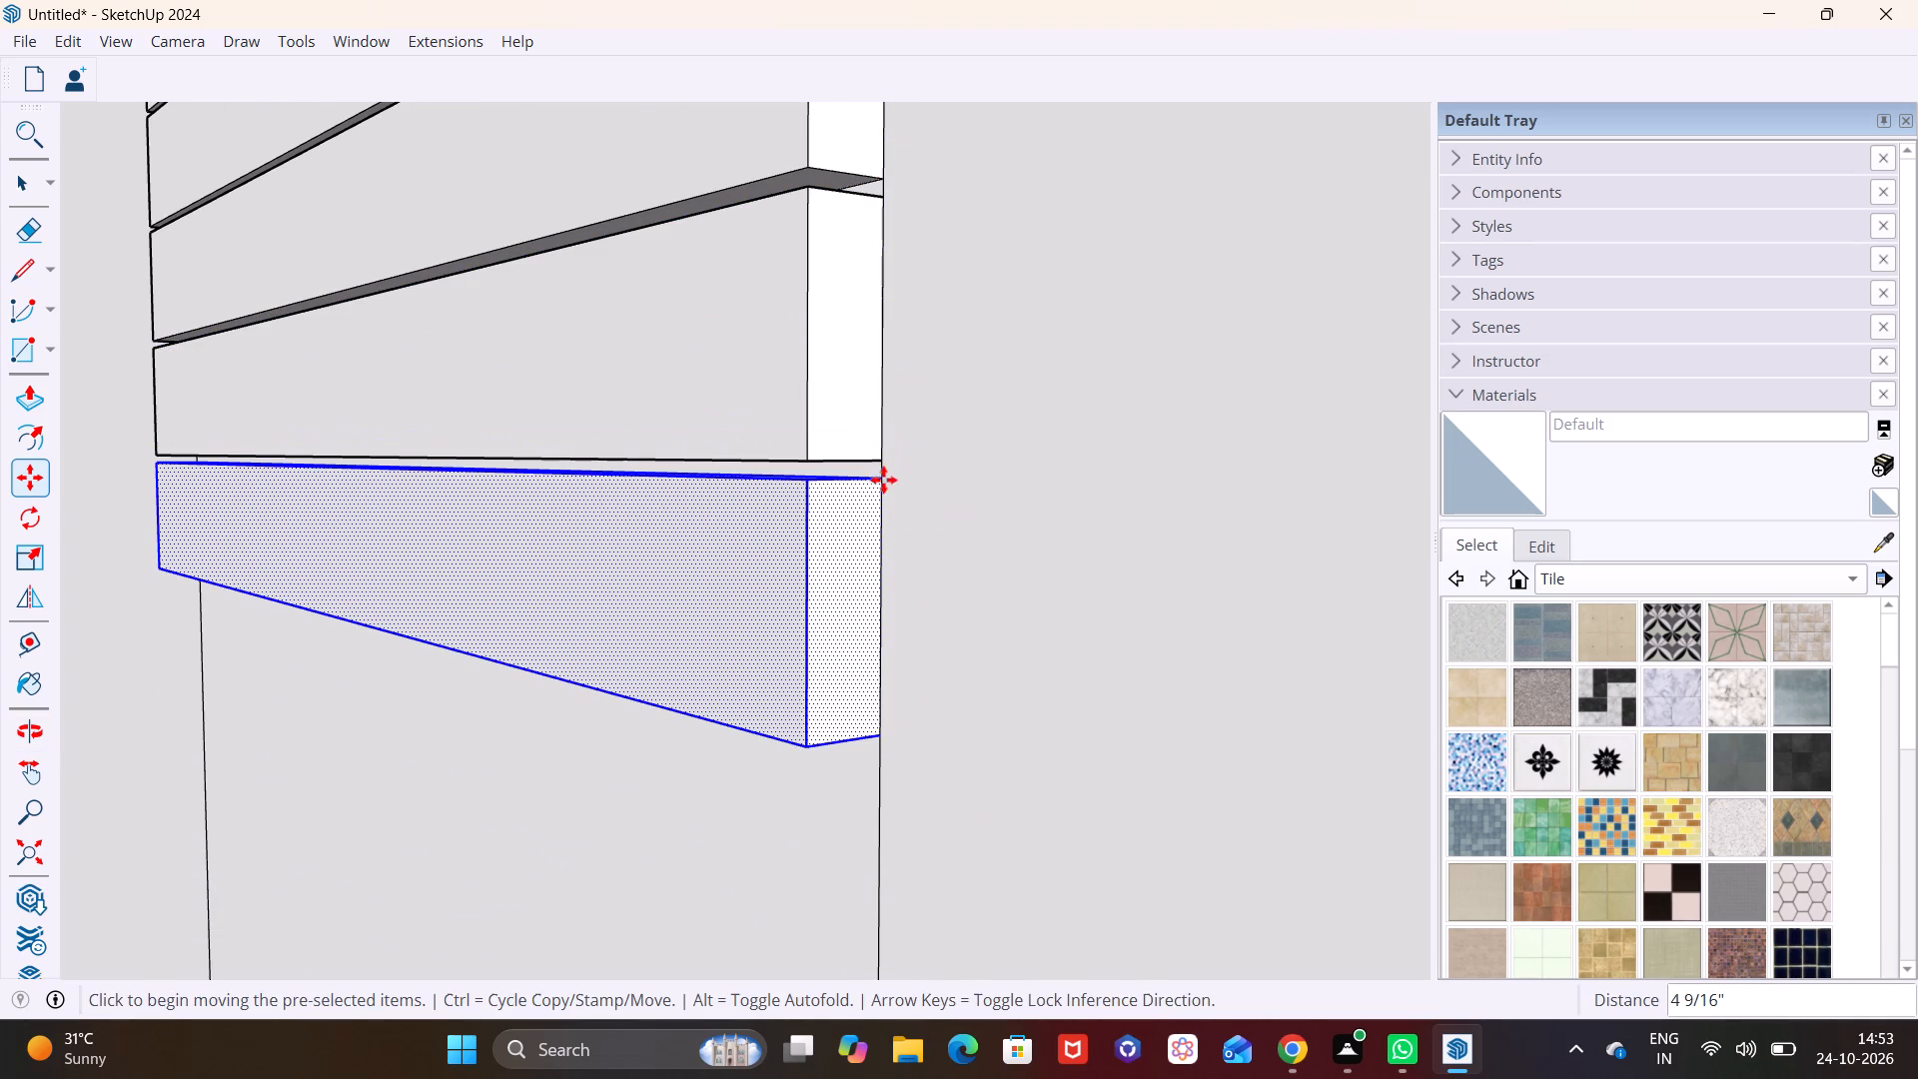
{"action": "left_click", "coordinate": [879, 484]}
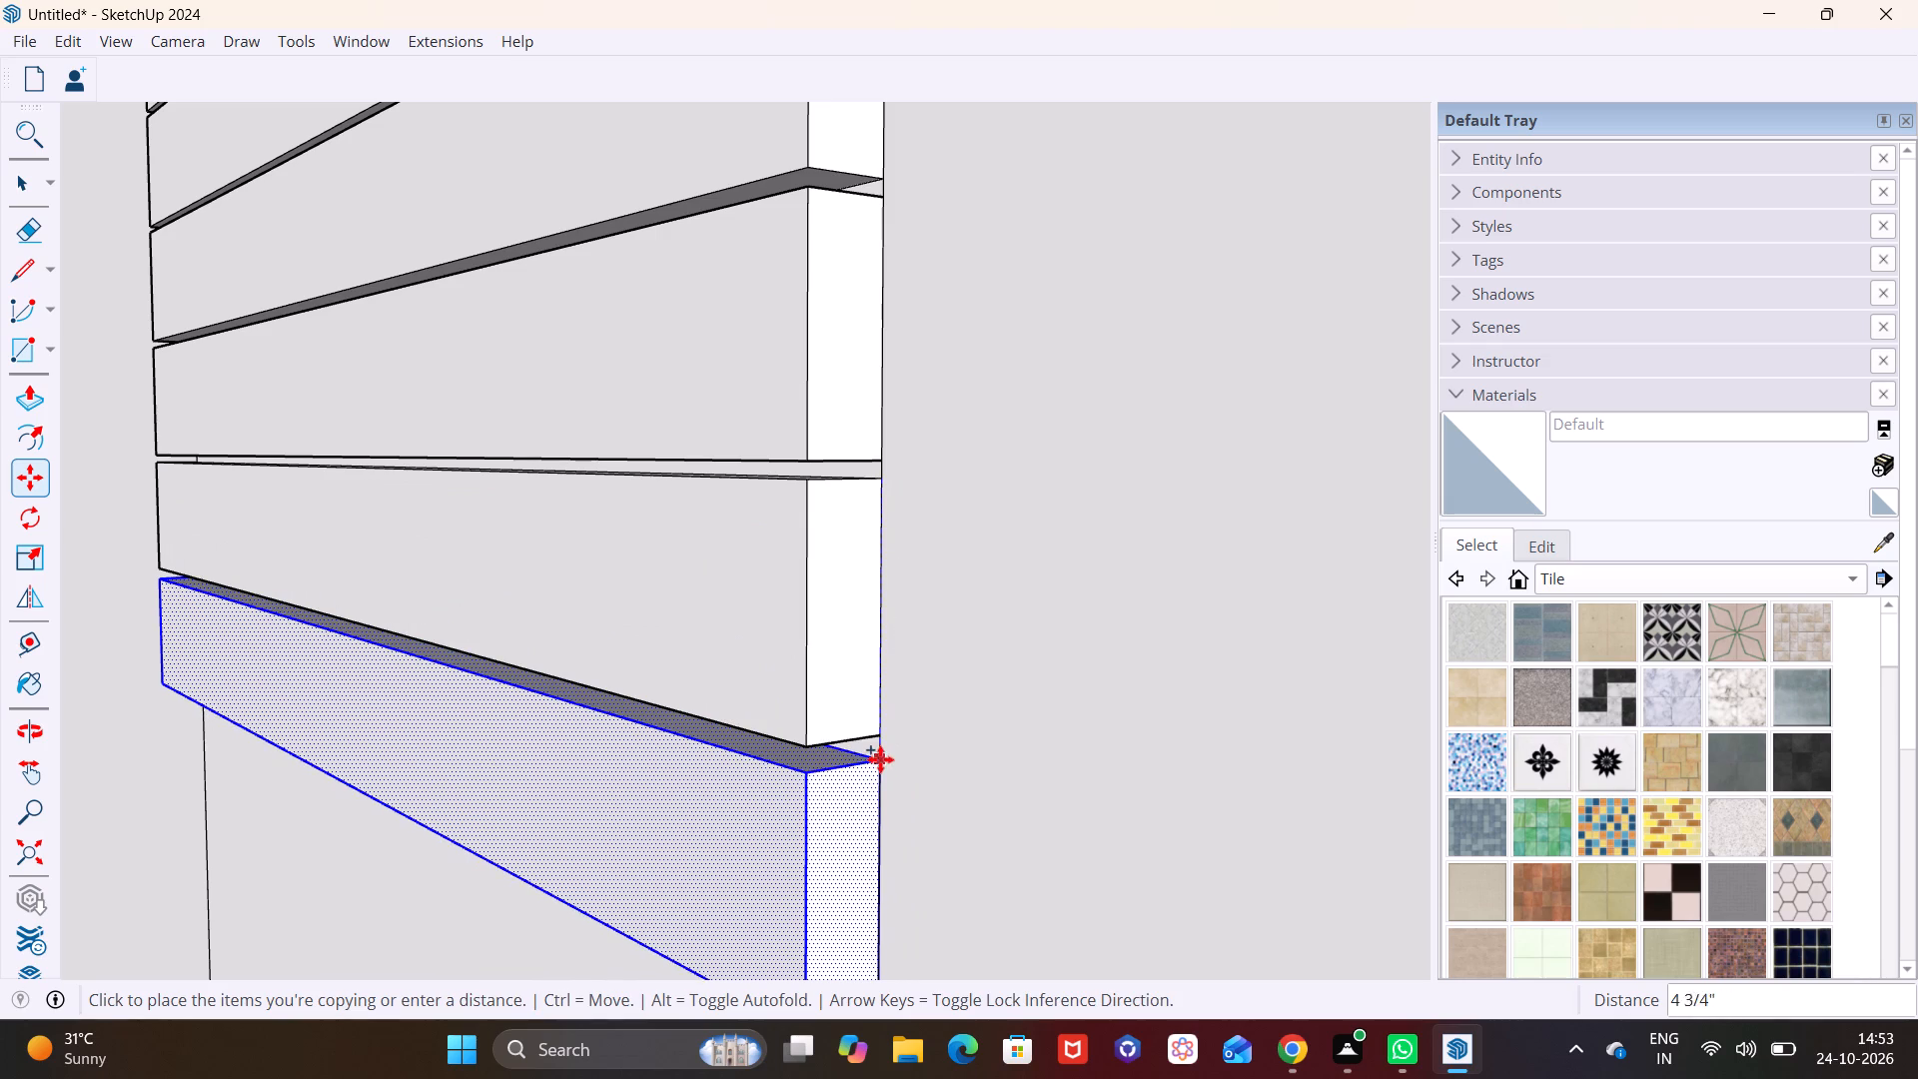
{"action": "left_click", "coordinate": [880, 752]}
{"action": "middle_click_drag", "start_coordinate": [880, 745], "coordinate": [891, 209], "text": "shift"}
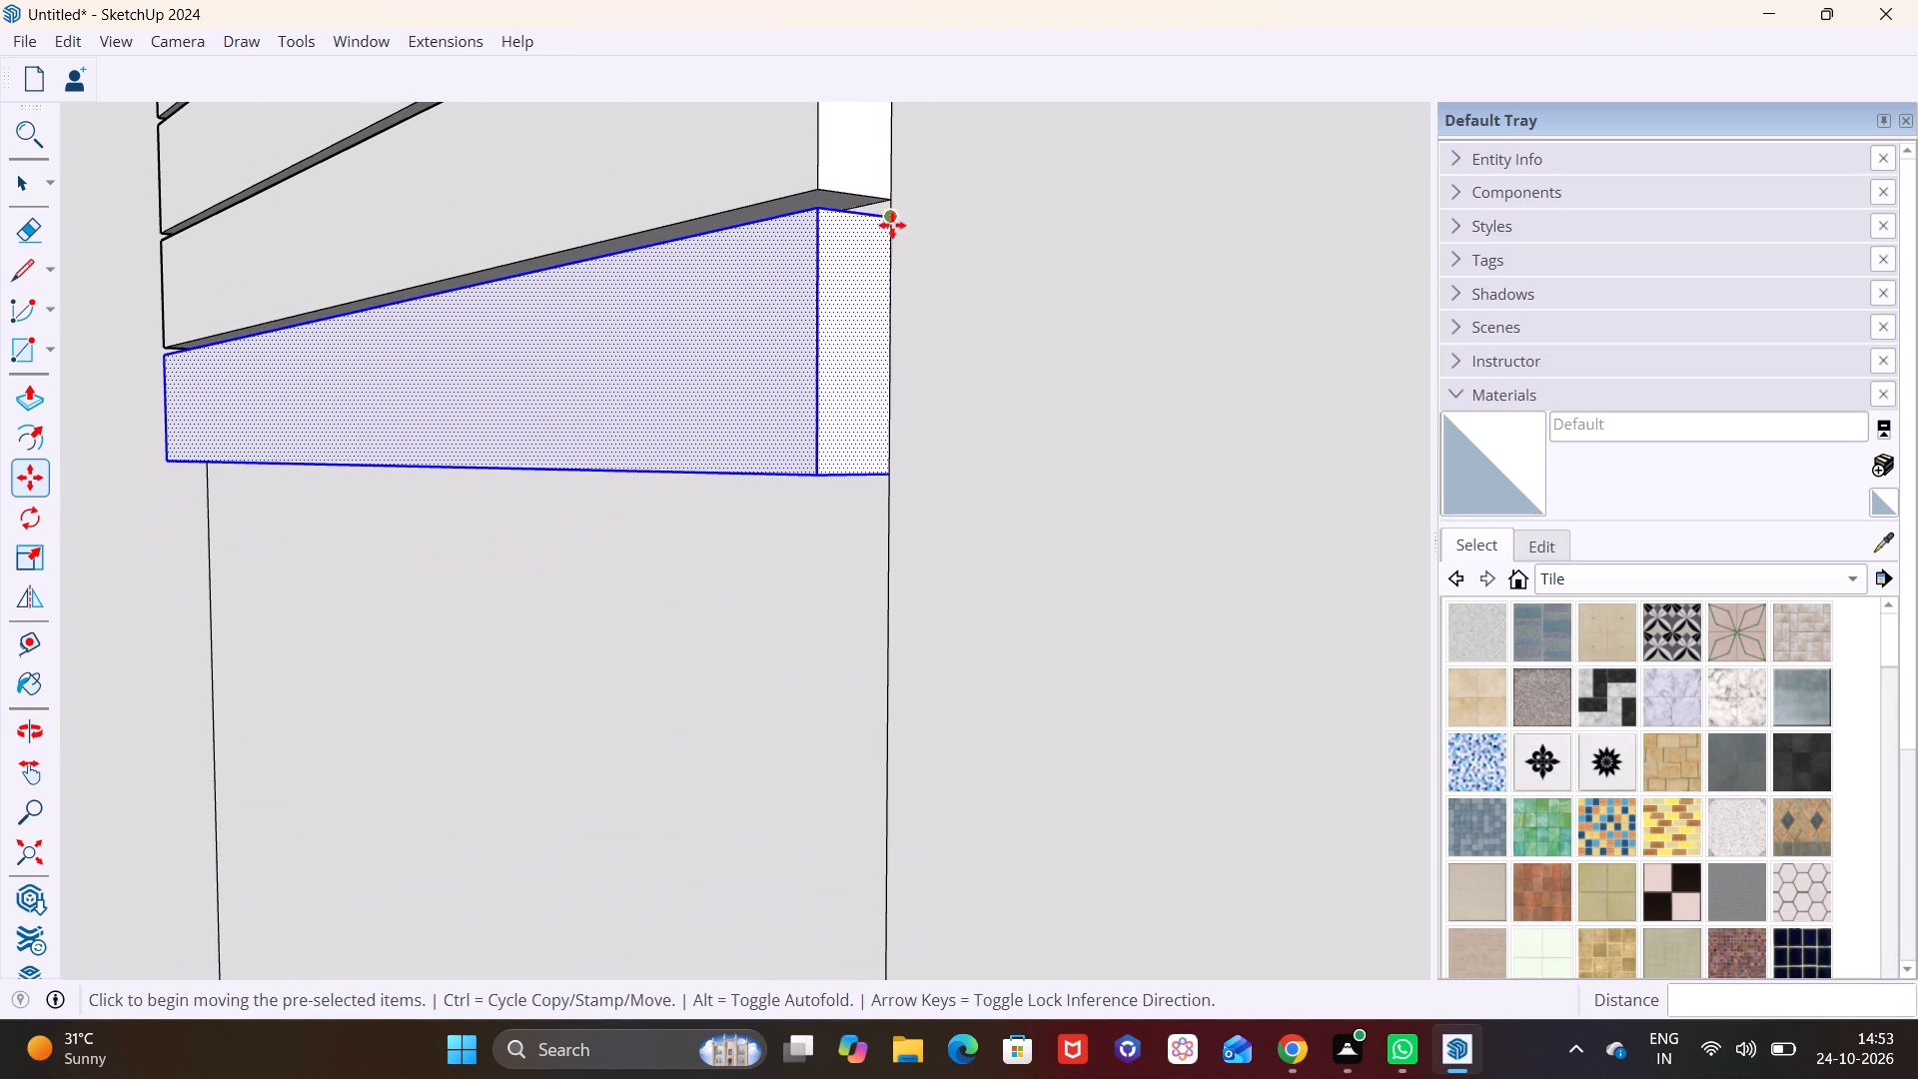
{"action": "left_click", "coordinate": [889, 221]}
{"action": "left_click", "coordinate": [895, 491]}
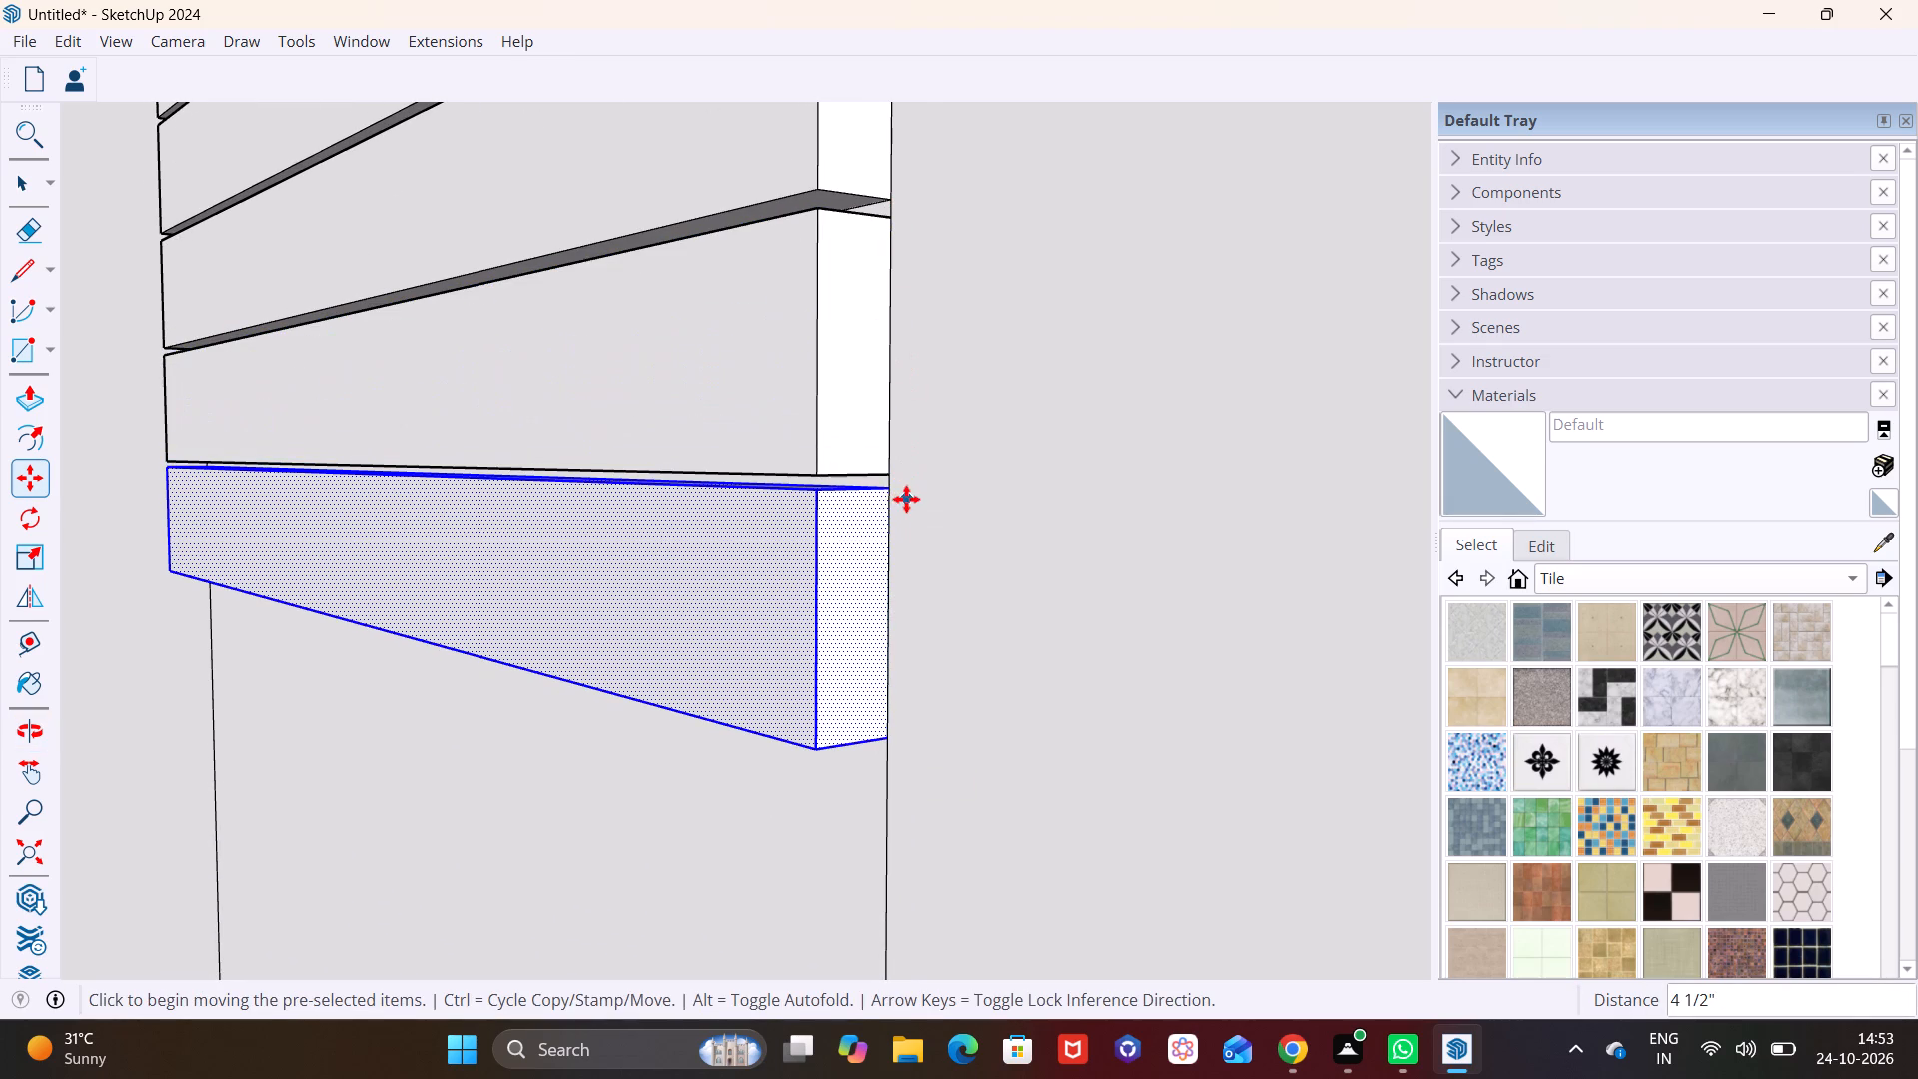
{"action": "left_click", "coordinate": [886, 490]}
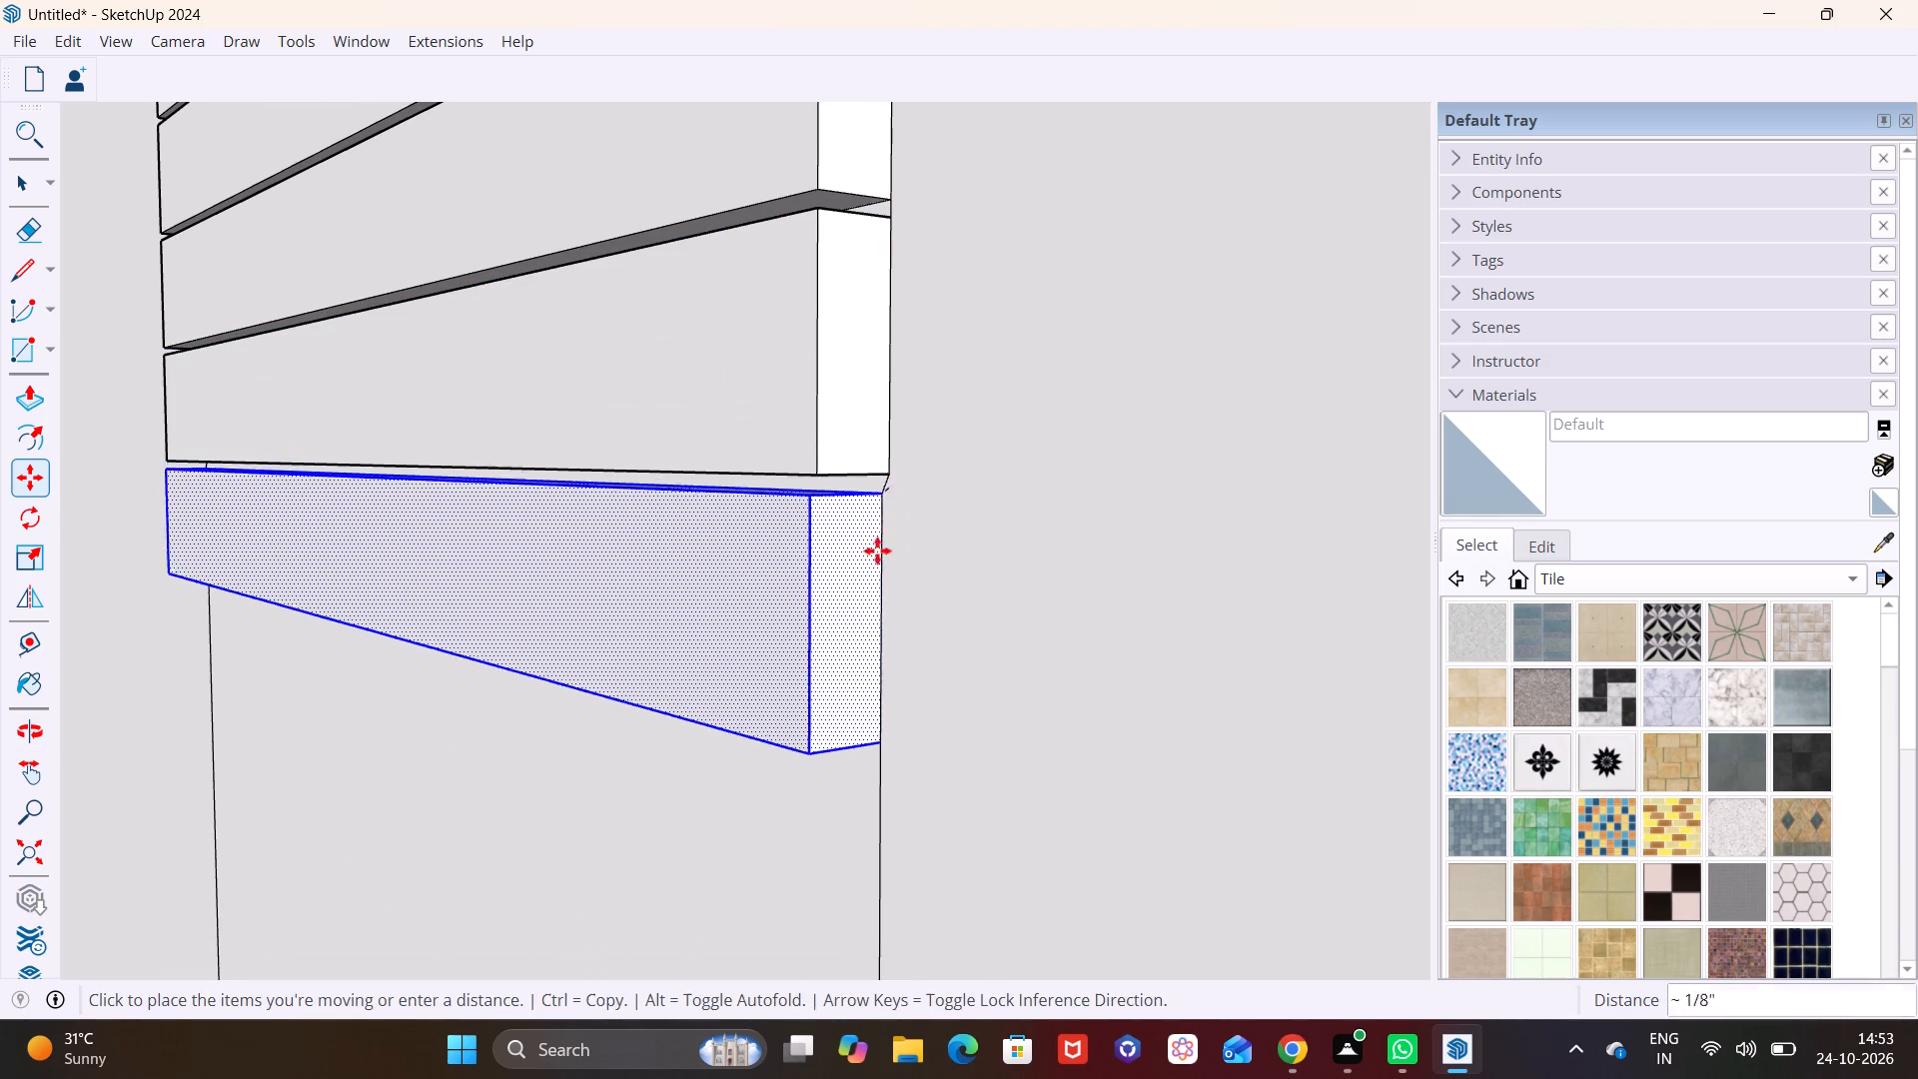
{"action": "left_click", "coordinate": [881, 754]}
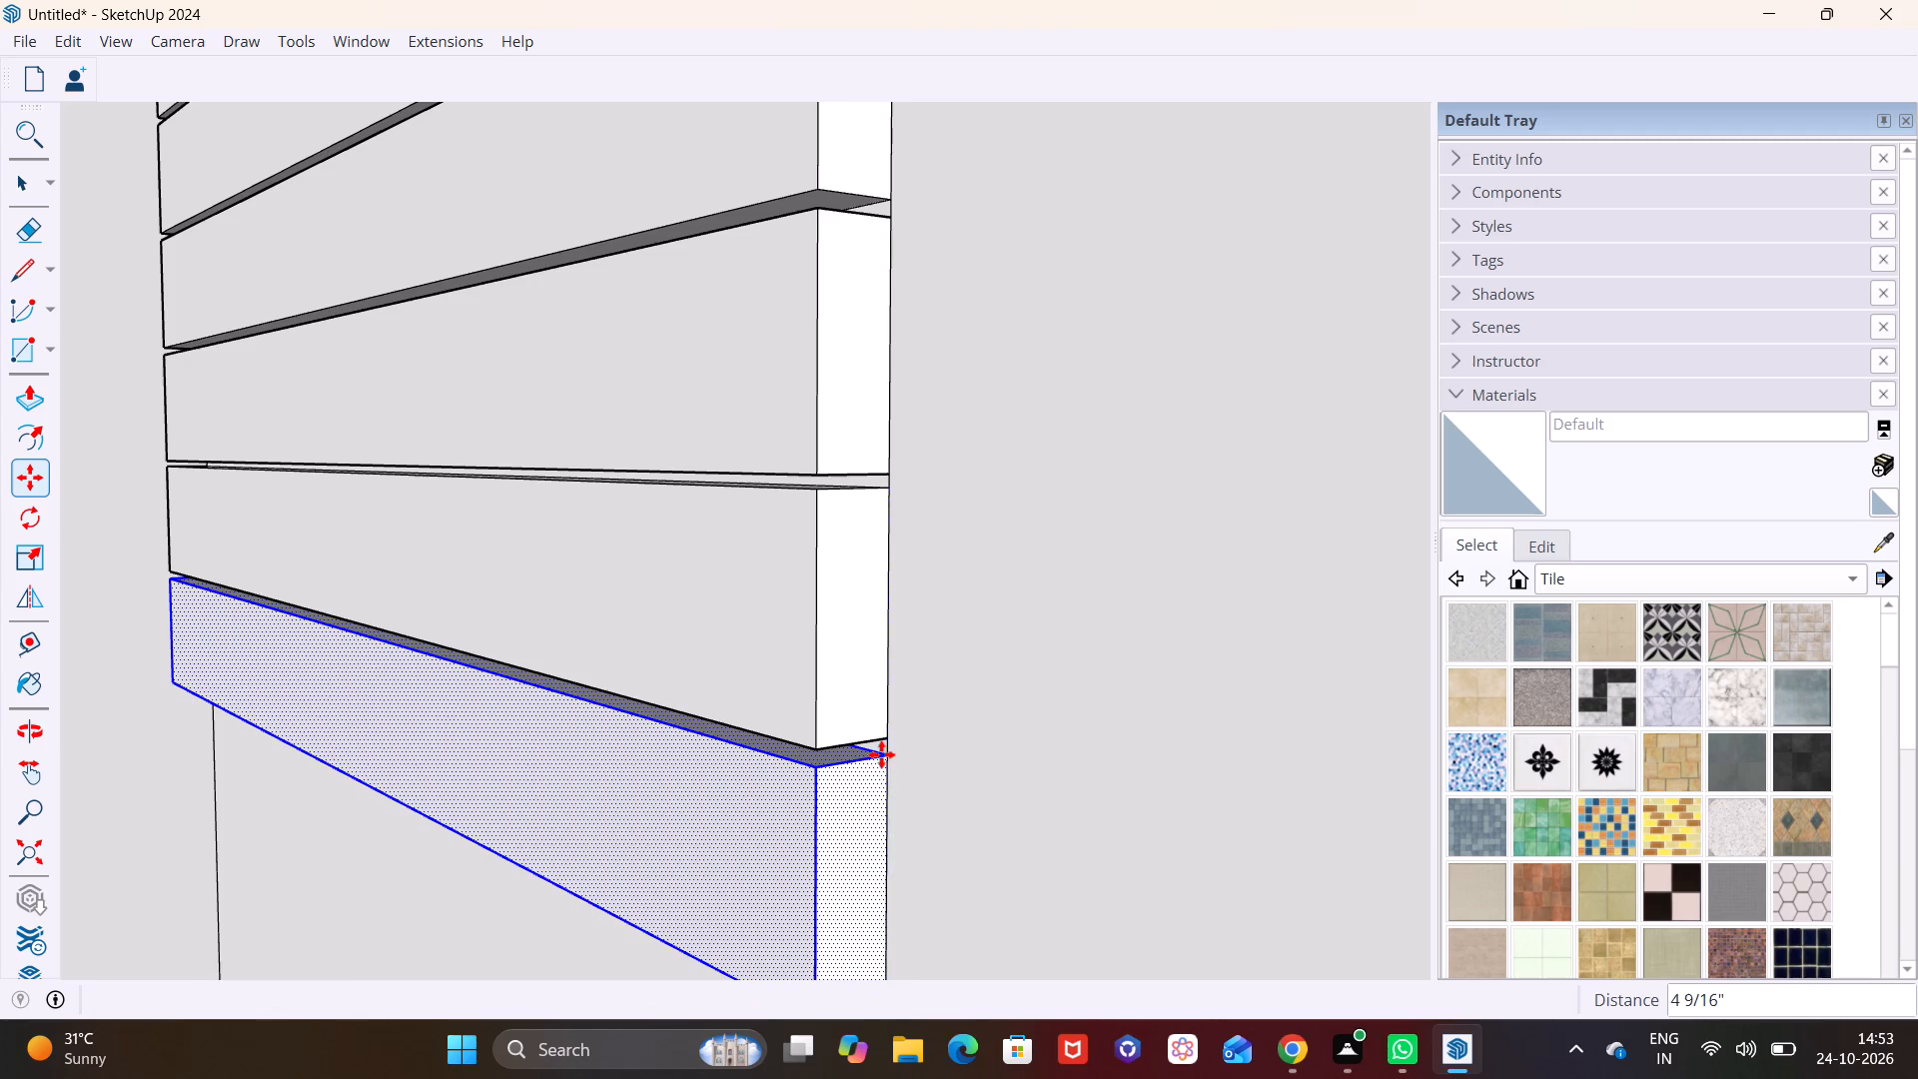
Copy the lowest block down the wall line twice more with narrow gaps, offsetting by 4 9/16" and about 4 7/16".
{"action": "middle_click_drag", "start_coordinate": [900, 778], "coordinate": [940, 254], "text": "shift"}
{"action": "left_click", "coordinate": [922, 245]}
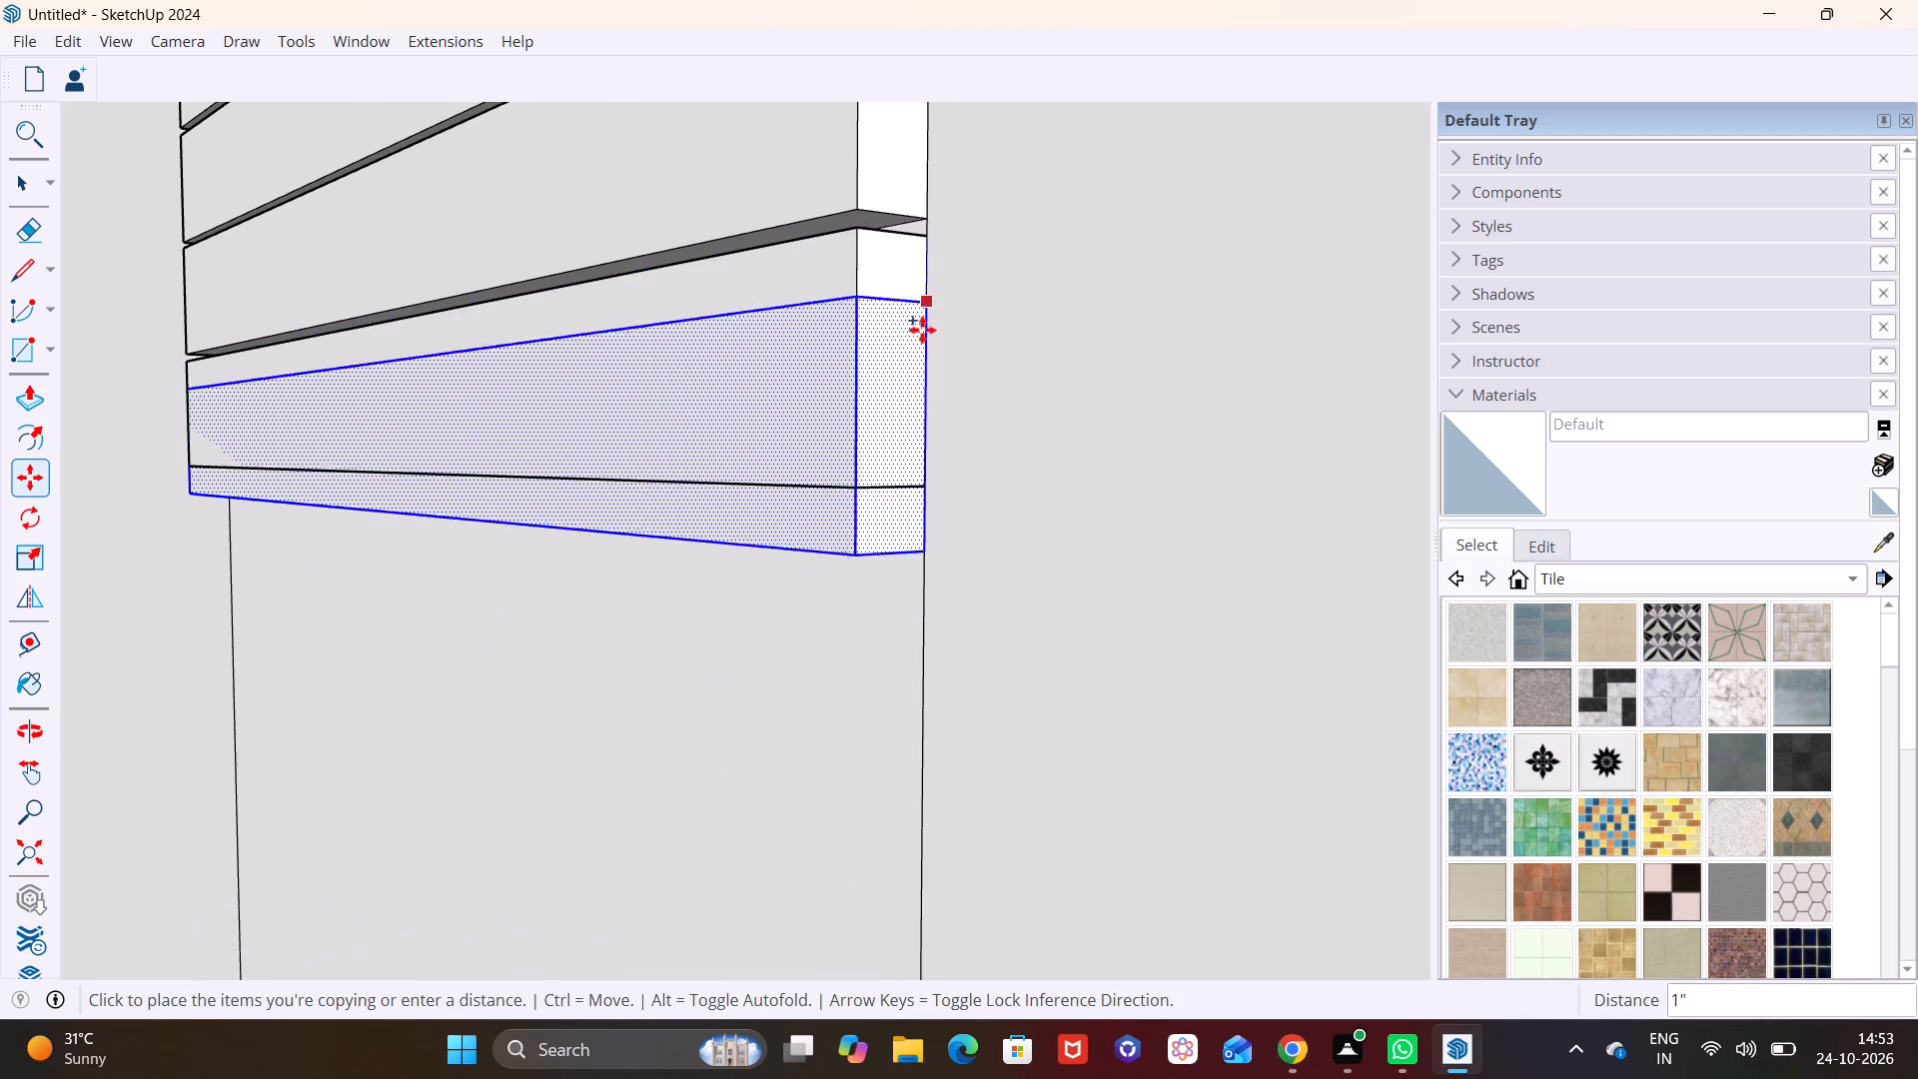
{"action": "left_click", "coordinate": [925, 503]}
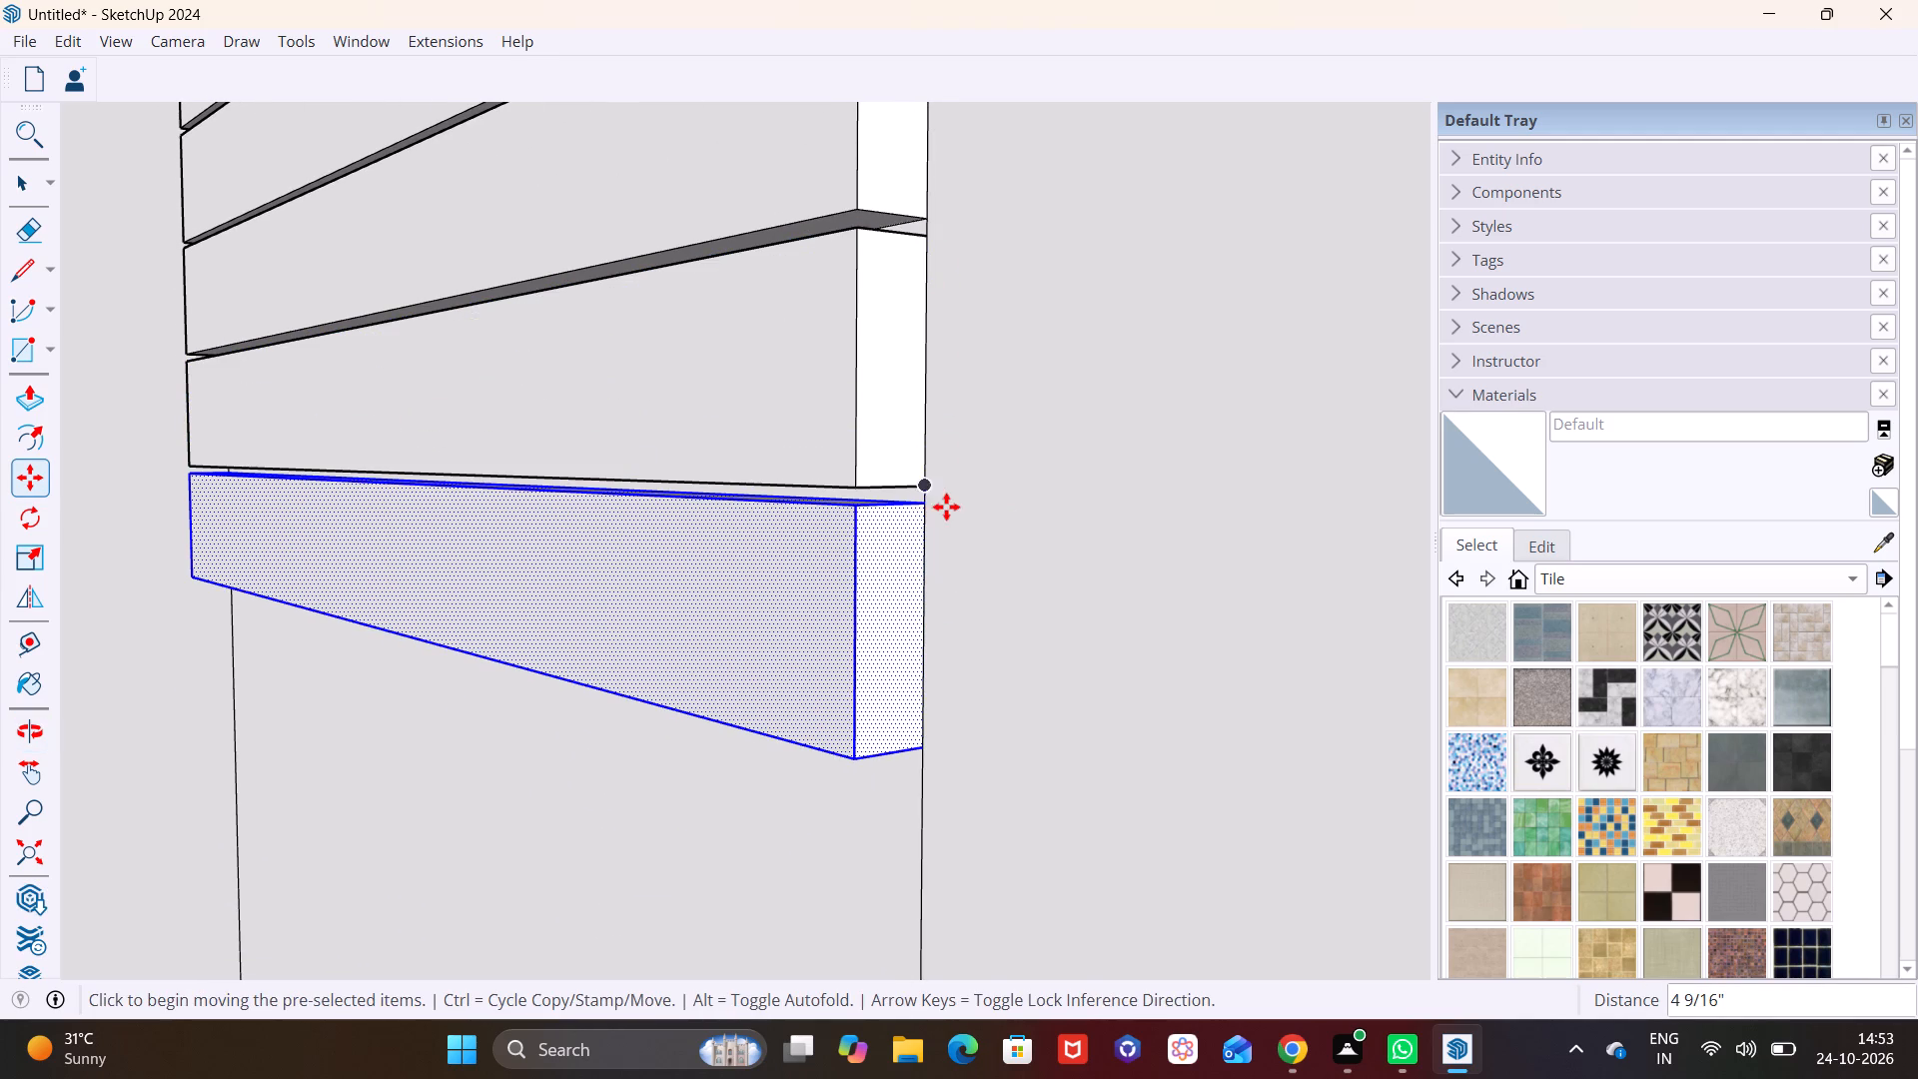
{"action": "left_click", "coordinate": [924, 504]}
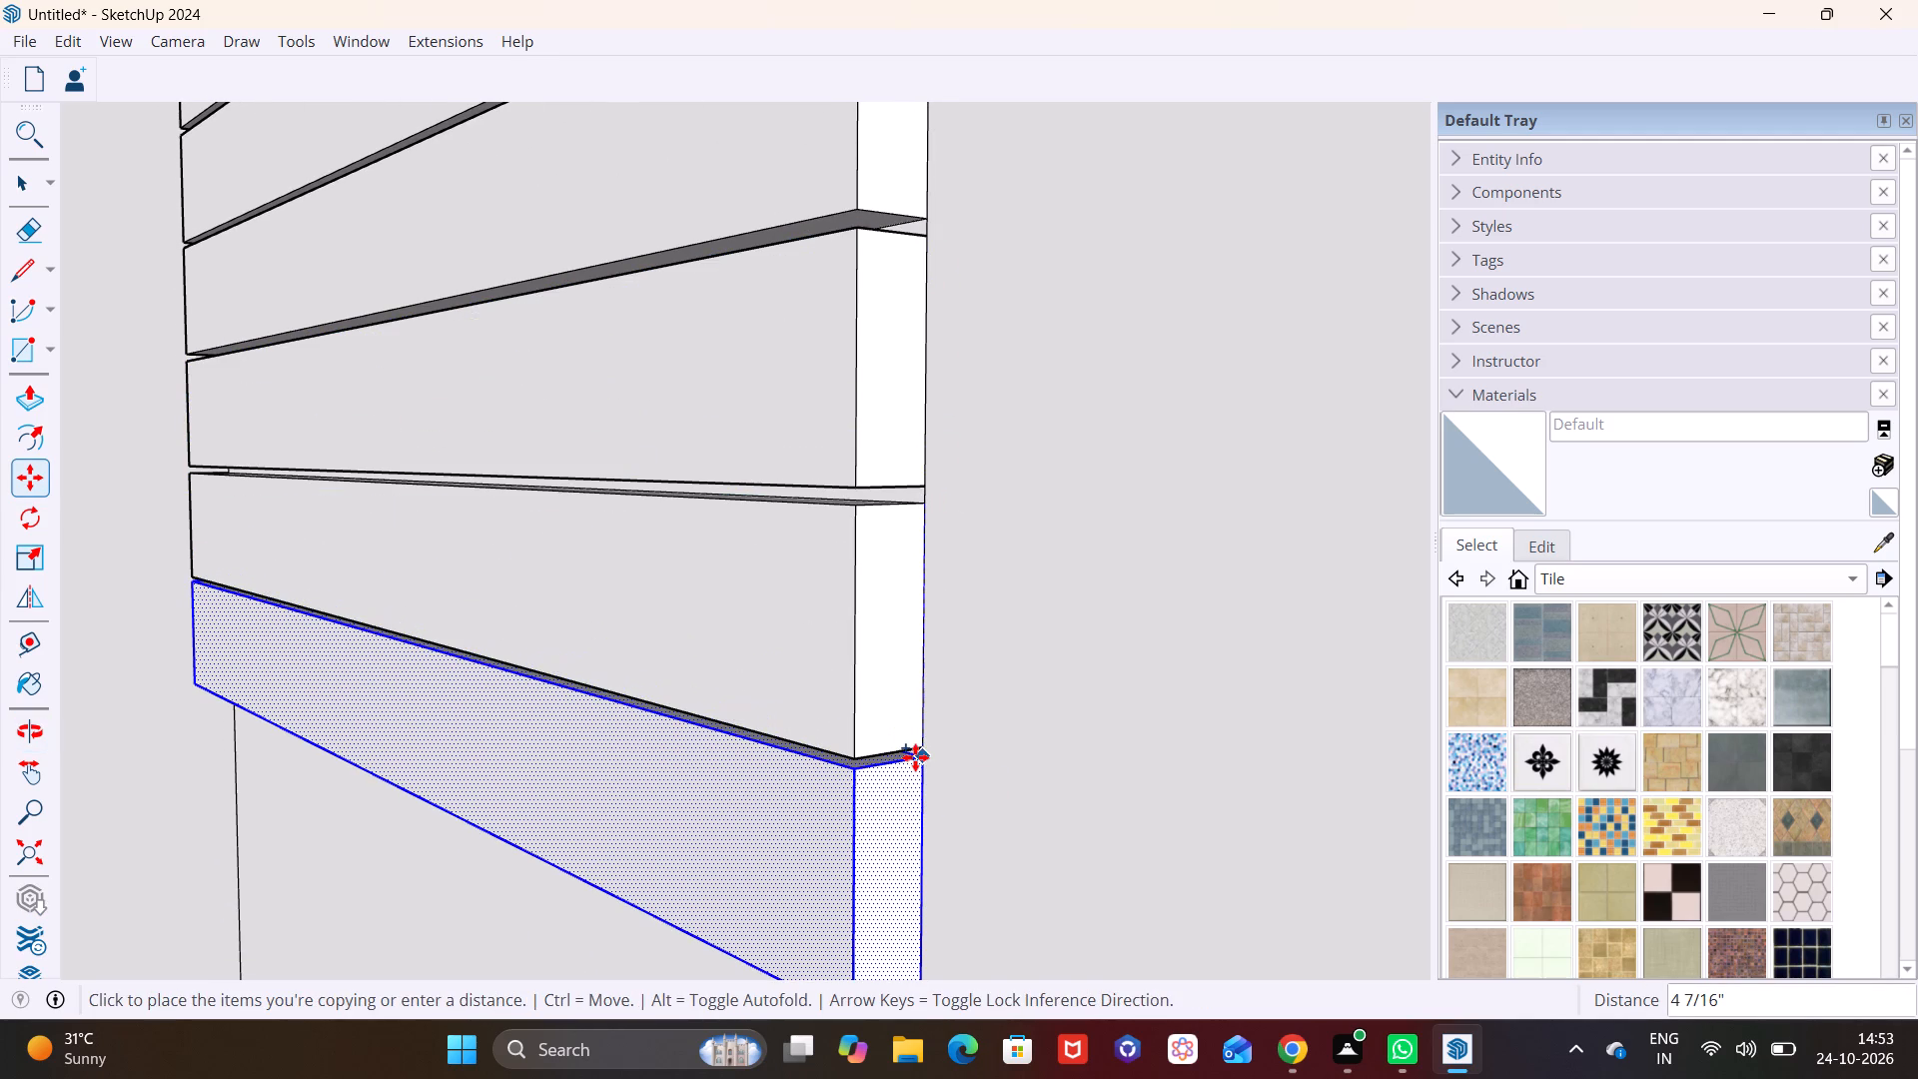
{"action": "left_click", "coordinate": [915, 757]}
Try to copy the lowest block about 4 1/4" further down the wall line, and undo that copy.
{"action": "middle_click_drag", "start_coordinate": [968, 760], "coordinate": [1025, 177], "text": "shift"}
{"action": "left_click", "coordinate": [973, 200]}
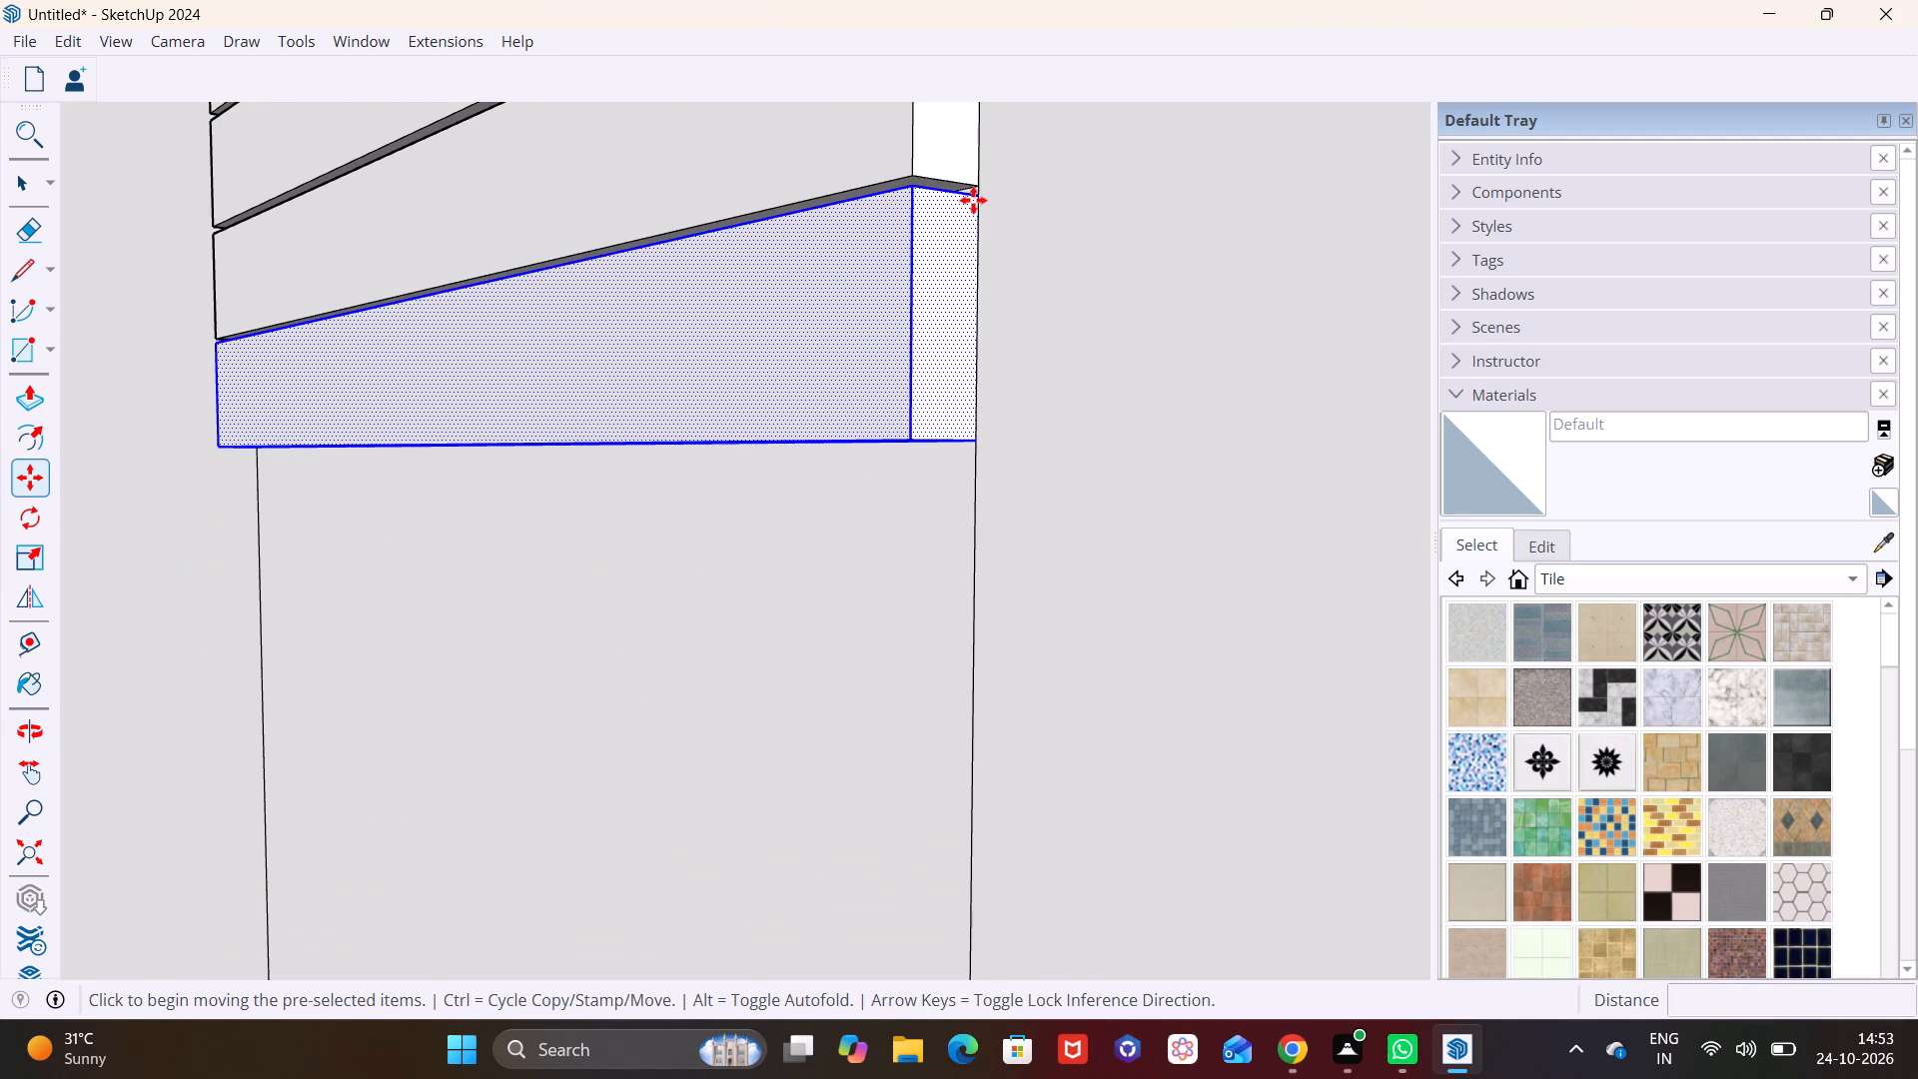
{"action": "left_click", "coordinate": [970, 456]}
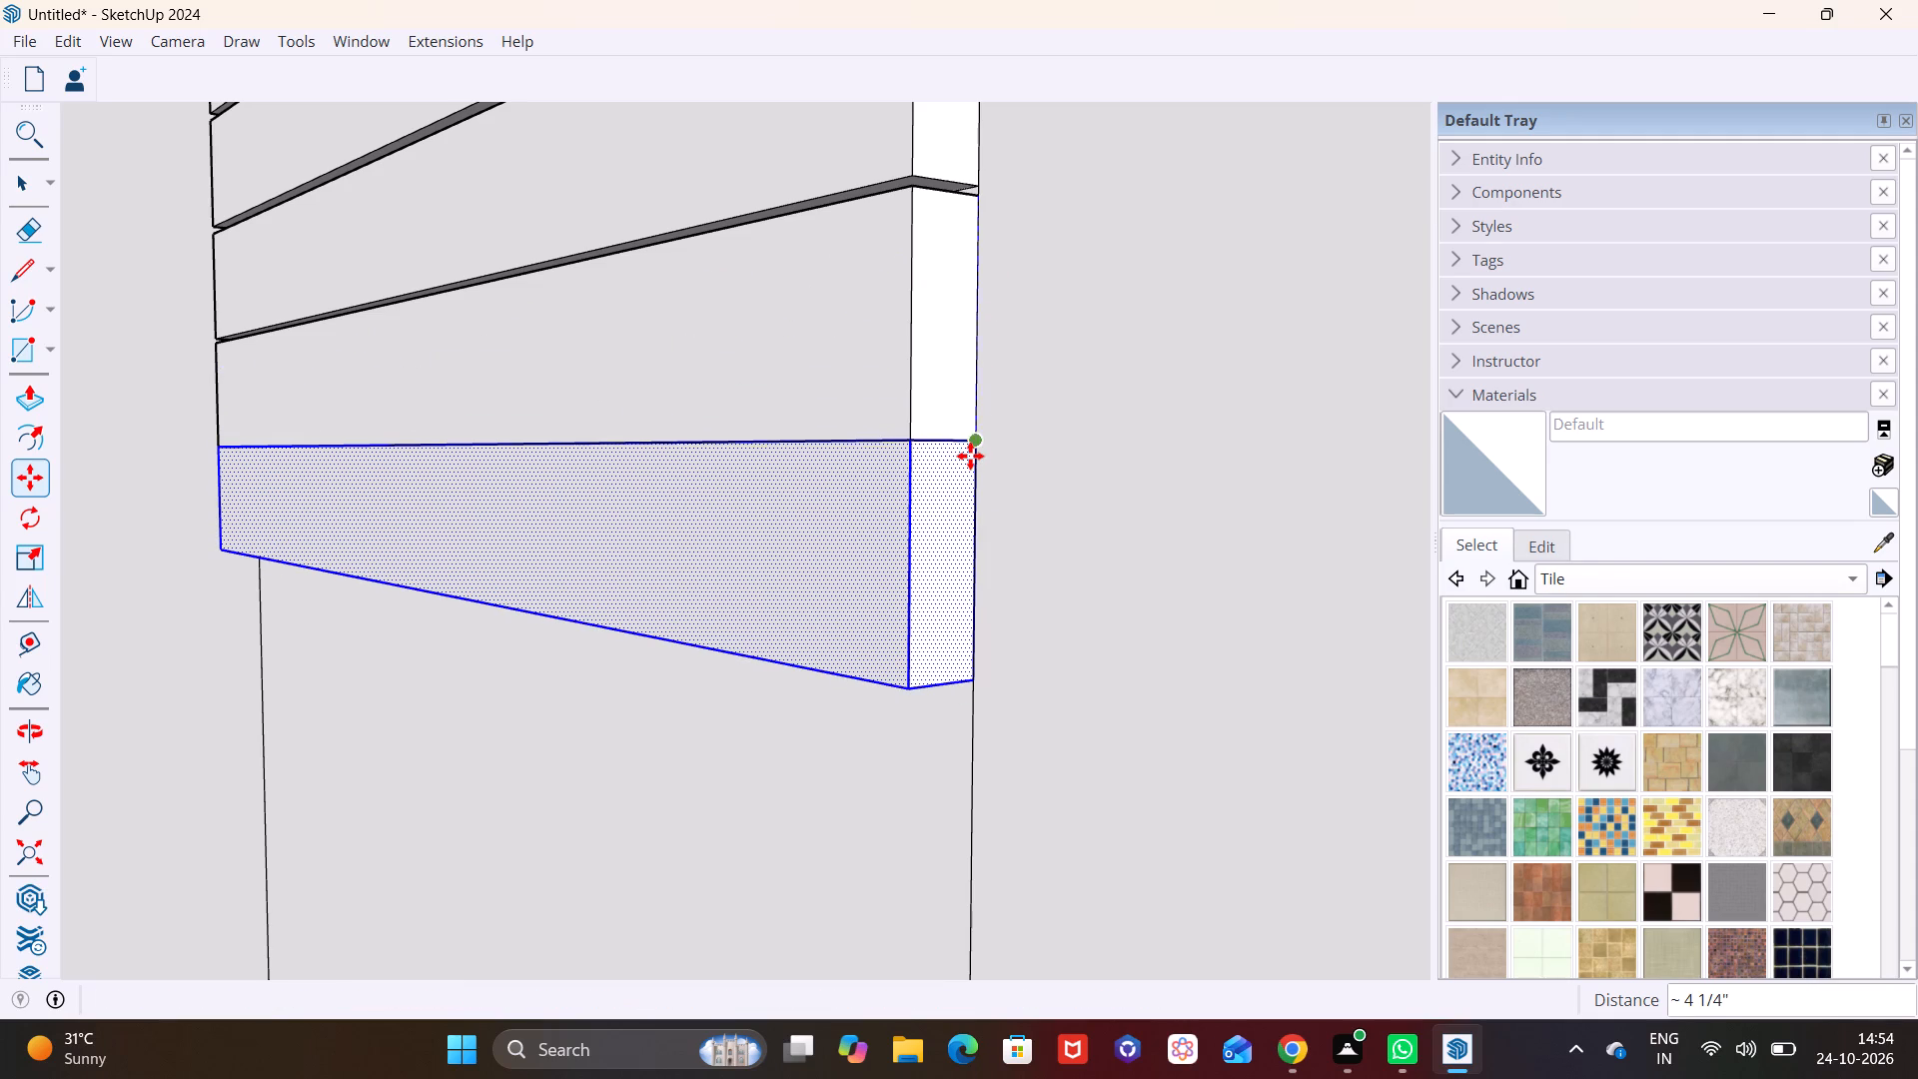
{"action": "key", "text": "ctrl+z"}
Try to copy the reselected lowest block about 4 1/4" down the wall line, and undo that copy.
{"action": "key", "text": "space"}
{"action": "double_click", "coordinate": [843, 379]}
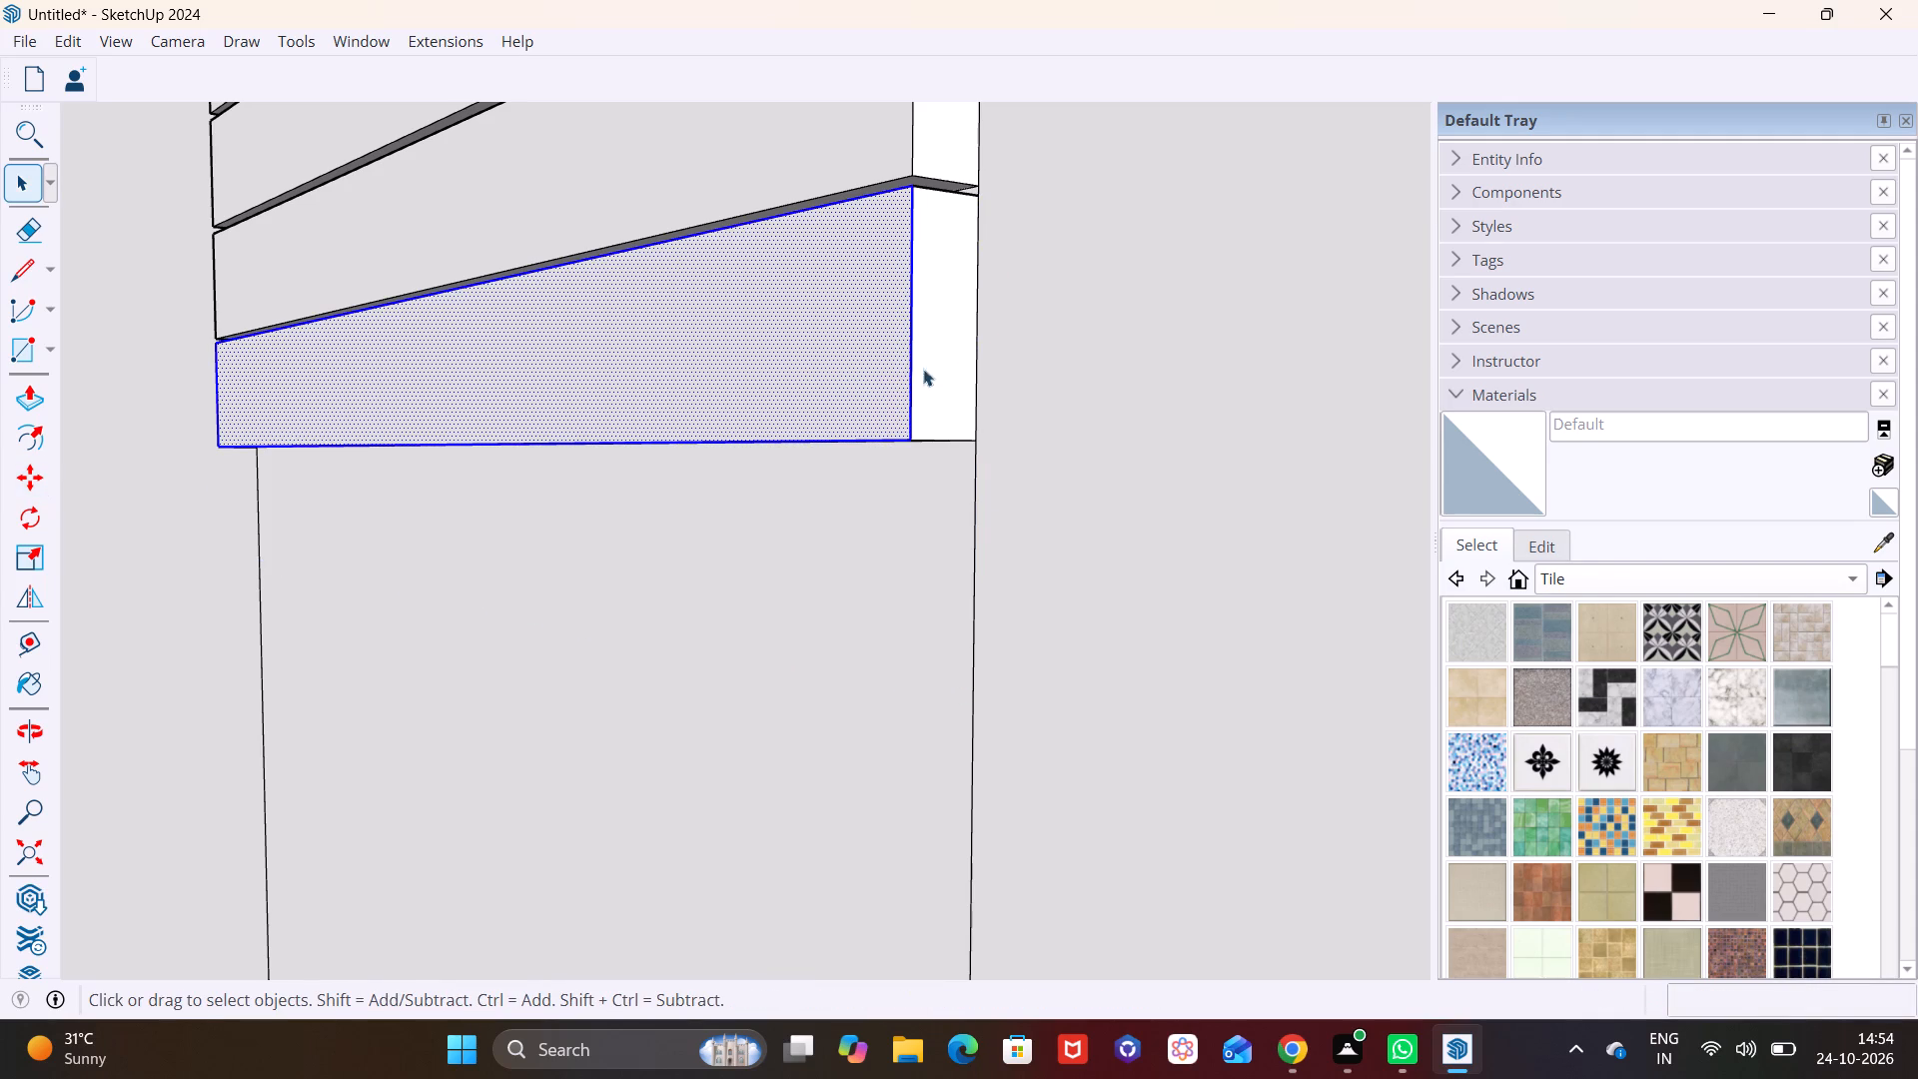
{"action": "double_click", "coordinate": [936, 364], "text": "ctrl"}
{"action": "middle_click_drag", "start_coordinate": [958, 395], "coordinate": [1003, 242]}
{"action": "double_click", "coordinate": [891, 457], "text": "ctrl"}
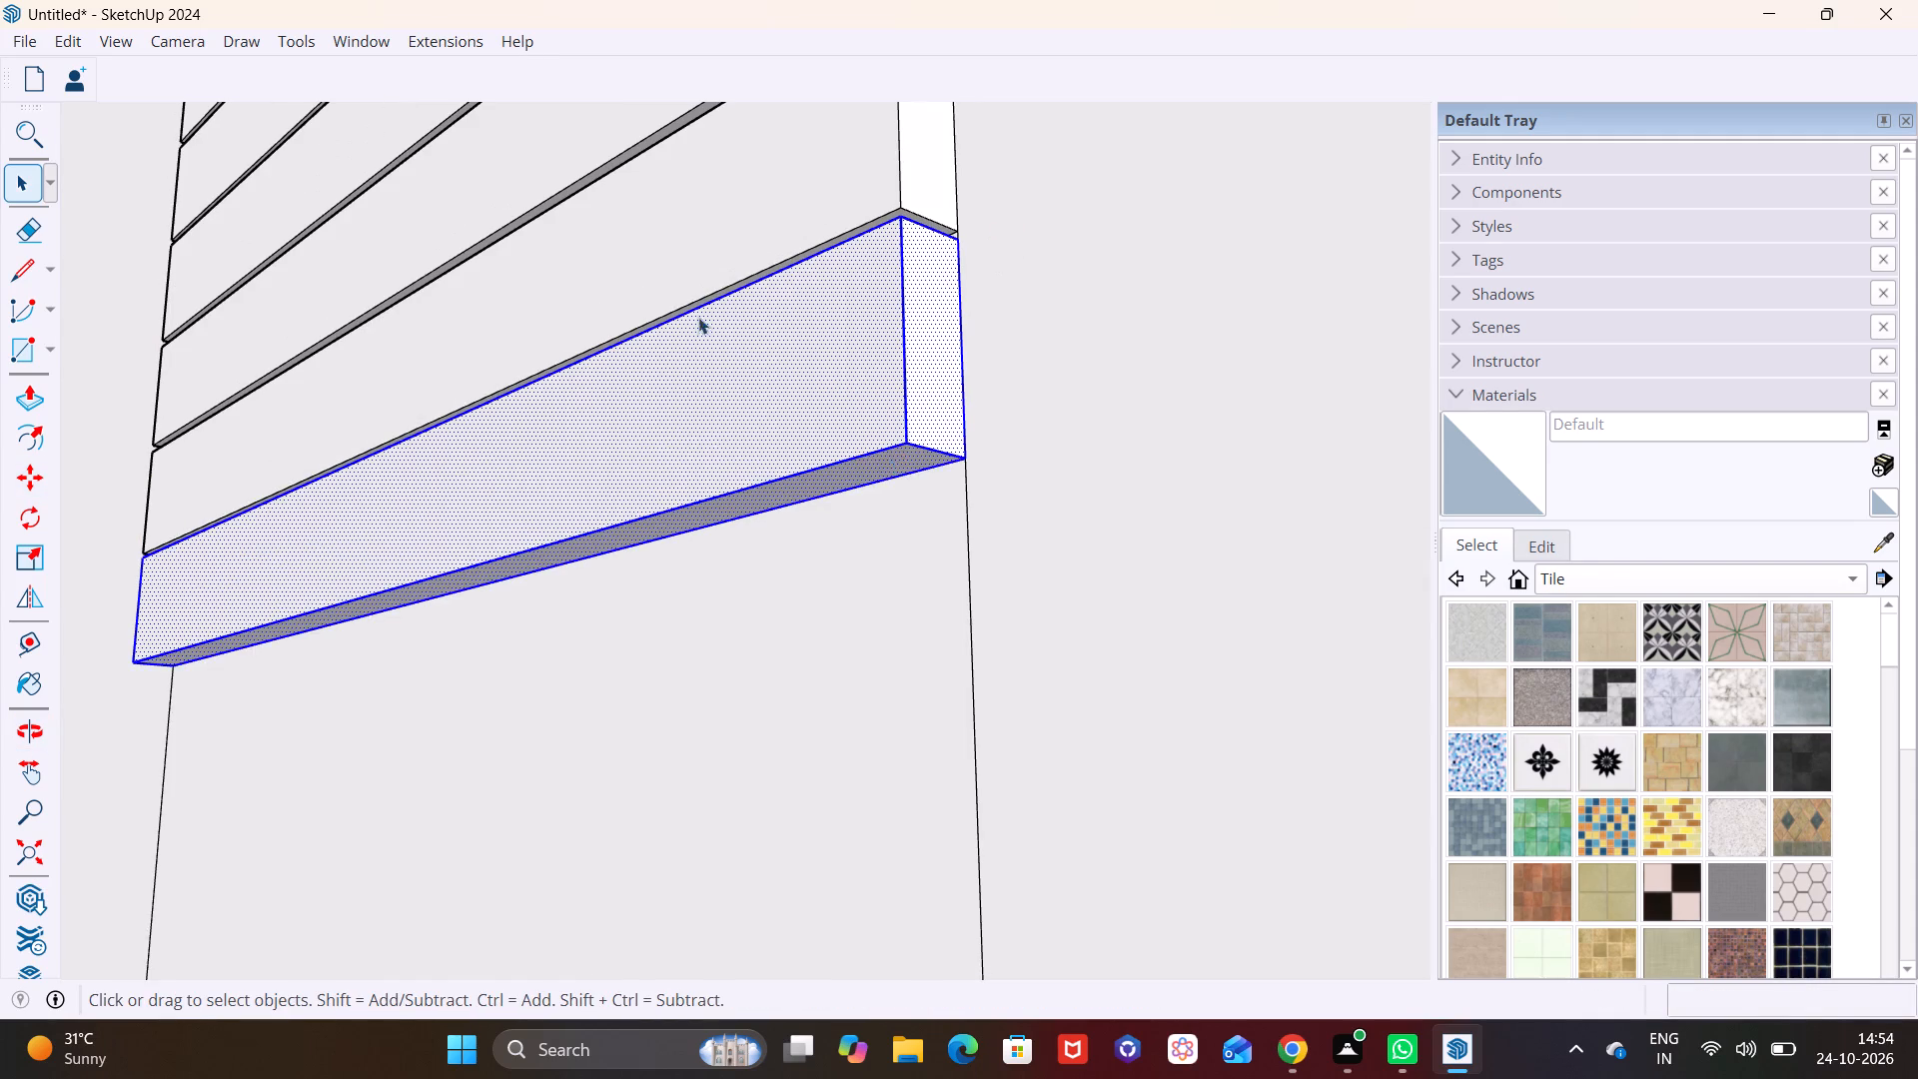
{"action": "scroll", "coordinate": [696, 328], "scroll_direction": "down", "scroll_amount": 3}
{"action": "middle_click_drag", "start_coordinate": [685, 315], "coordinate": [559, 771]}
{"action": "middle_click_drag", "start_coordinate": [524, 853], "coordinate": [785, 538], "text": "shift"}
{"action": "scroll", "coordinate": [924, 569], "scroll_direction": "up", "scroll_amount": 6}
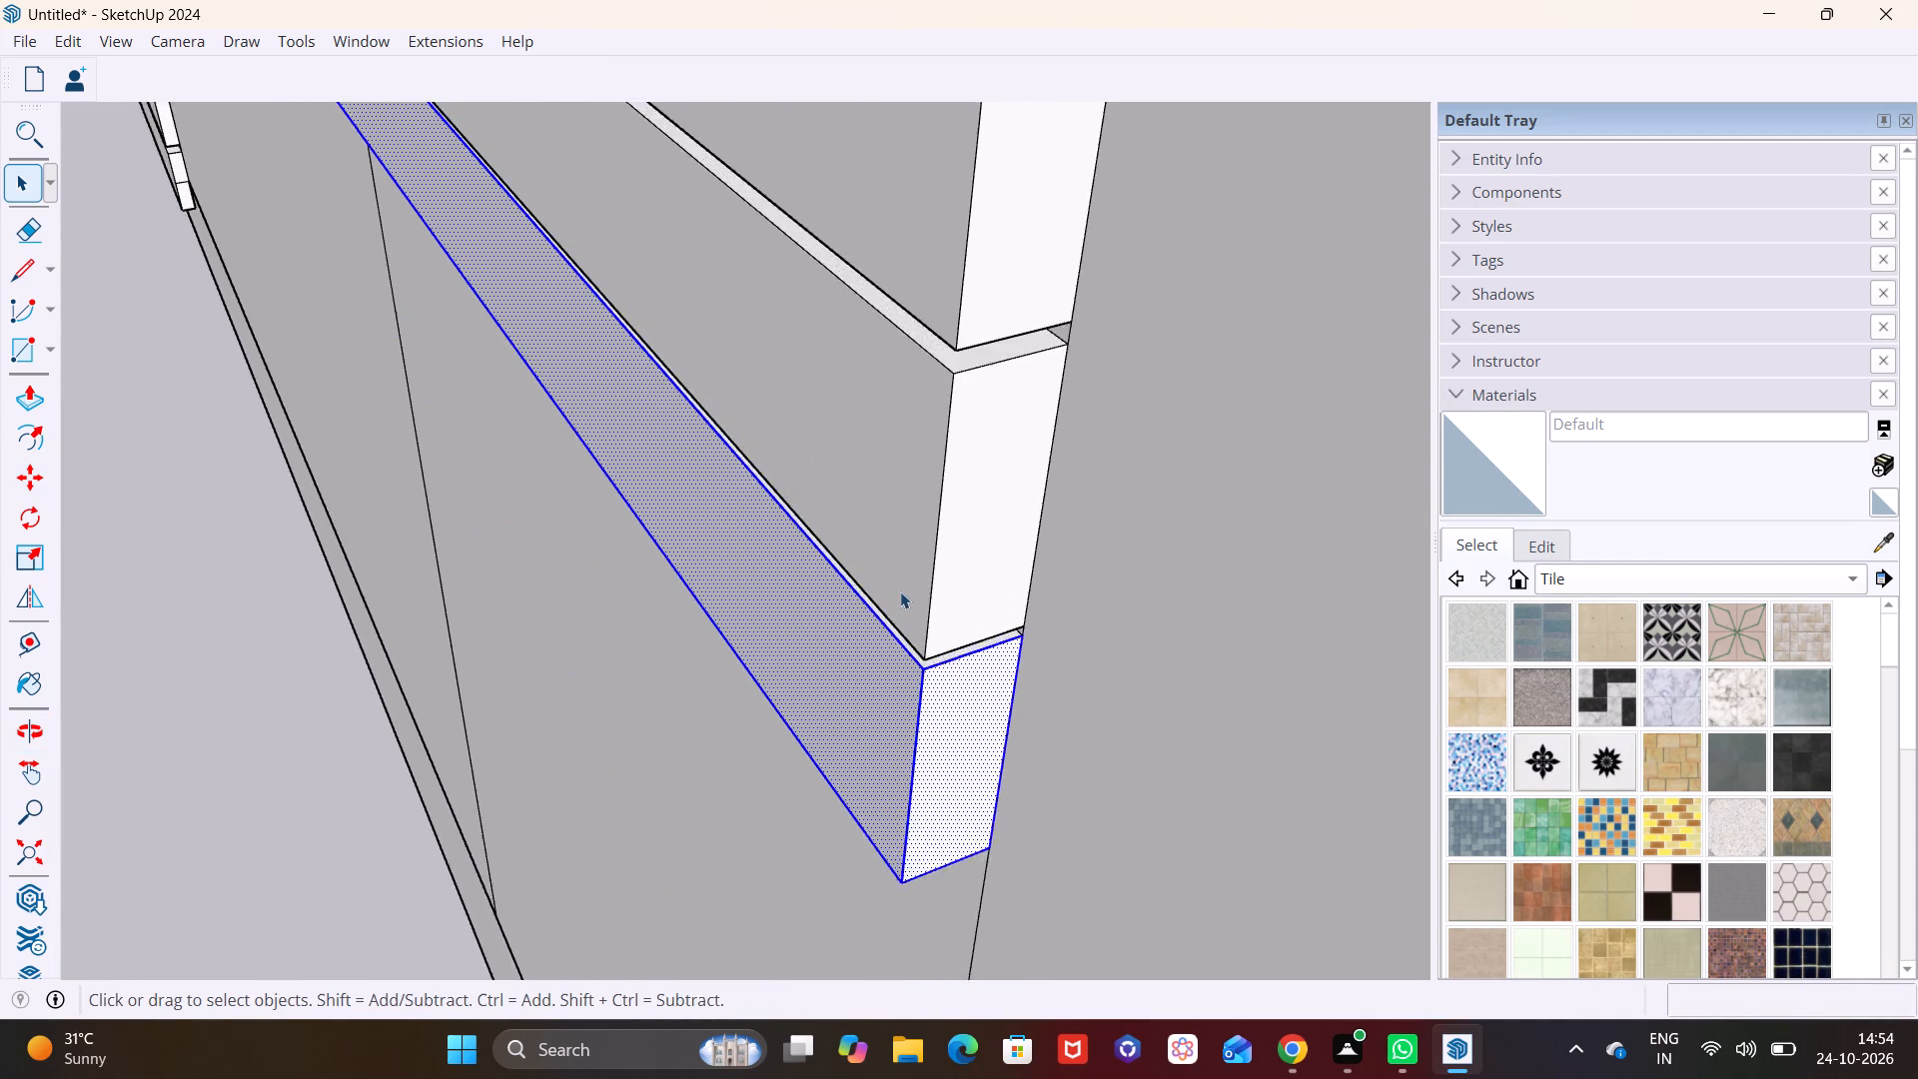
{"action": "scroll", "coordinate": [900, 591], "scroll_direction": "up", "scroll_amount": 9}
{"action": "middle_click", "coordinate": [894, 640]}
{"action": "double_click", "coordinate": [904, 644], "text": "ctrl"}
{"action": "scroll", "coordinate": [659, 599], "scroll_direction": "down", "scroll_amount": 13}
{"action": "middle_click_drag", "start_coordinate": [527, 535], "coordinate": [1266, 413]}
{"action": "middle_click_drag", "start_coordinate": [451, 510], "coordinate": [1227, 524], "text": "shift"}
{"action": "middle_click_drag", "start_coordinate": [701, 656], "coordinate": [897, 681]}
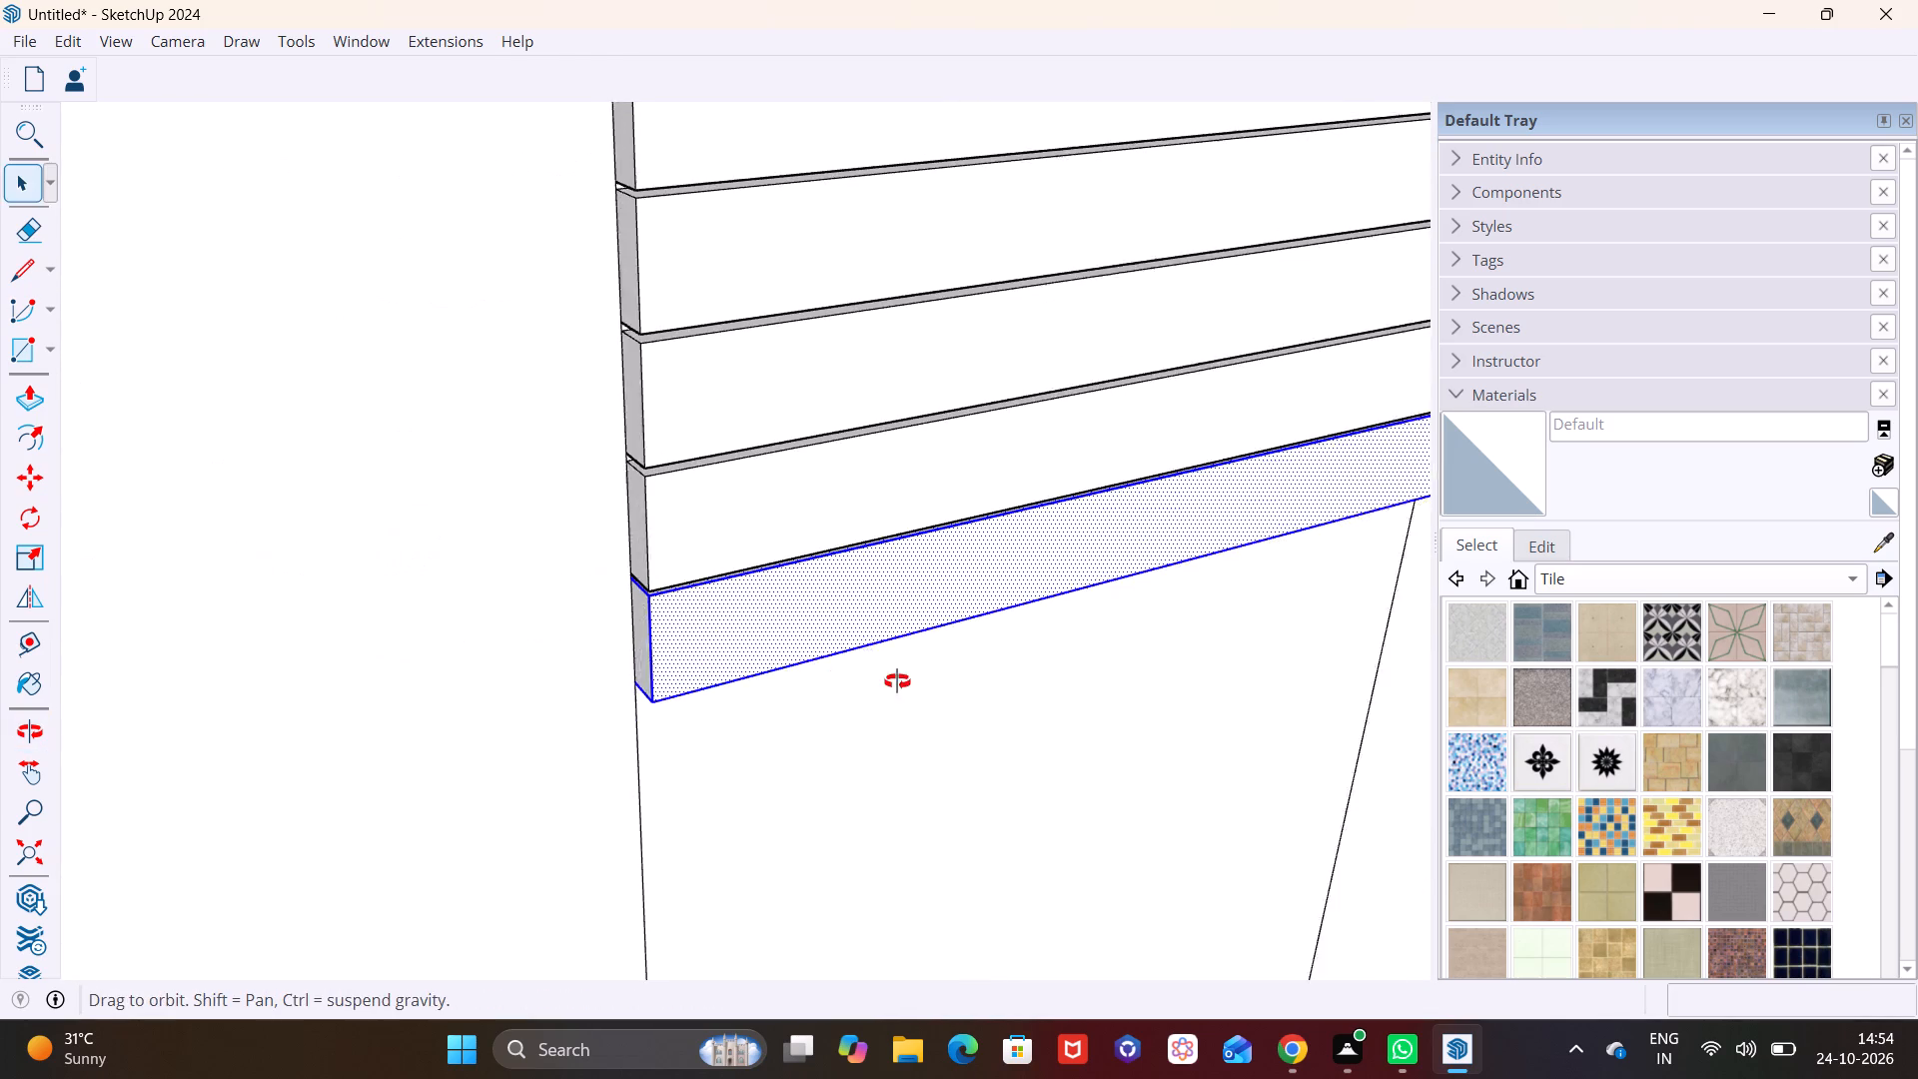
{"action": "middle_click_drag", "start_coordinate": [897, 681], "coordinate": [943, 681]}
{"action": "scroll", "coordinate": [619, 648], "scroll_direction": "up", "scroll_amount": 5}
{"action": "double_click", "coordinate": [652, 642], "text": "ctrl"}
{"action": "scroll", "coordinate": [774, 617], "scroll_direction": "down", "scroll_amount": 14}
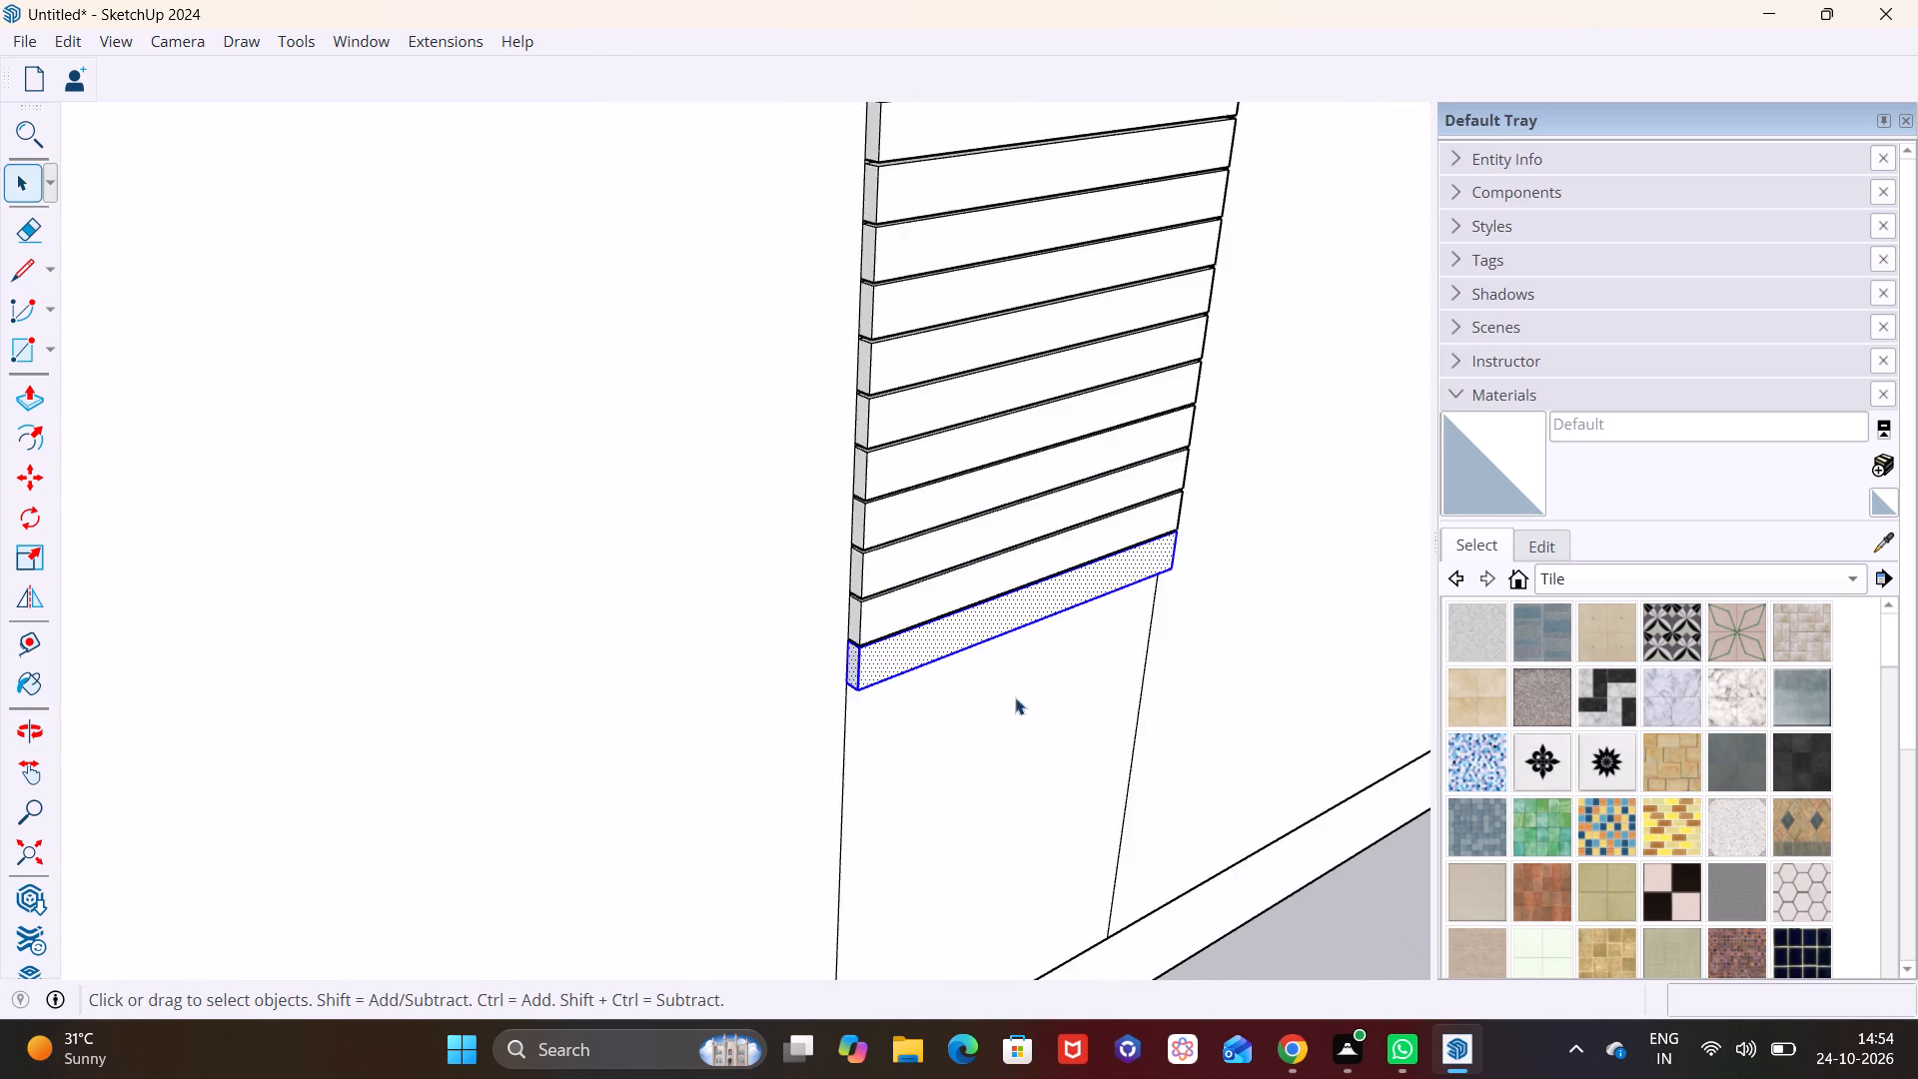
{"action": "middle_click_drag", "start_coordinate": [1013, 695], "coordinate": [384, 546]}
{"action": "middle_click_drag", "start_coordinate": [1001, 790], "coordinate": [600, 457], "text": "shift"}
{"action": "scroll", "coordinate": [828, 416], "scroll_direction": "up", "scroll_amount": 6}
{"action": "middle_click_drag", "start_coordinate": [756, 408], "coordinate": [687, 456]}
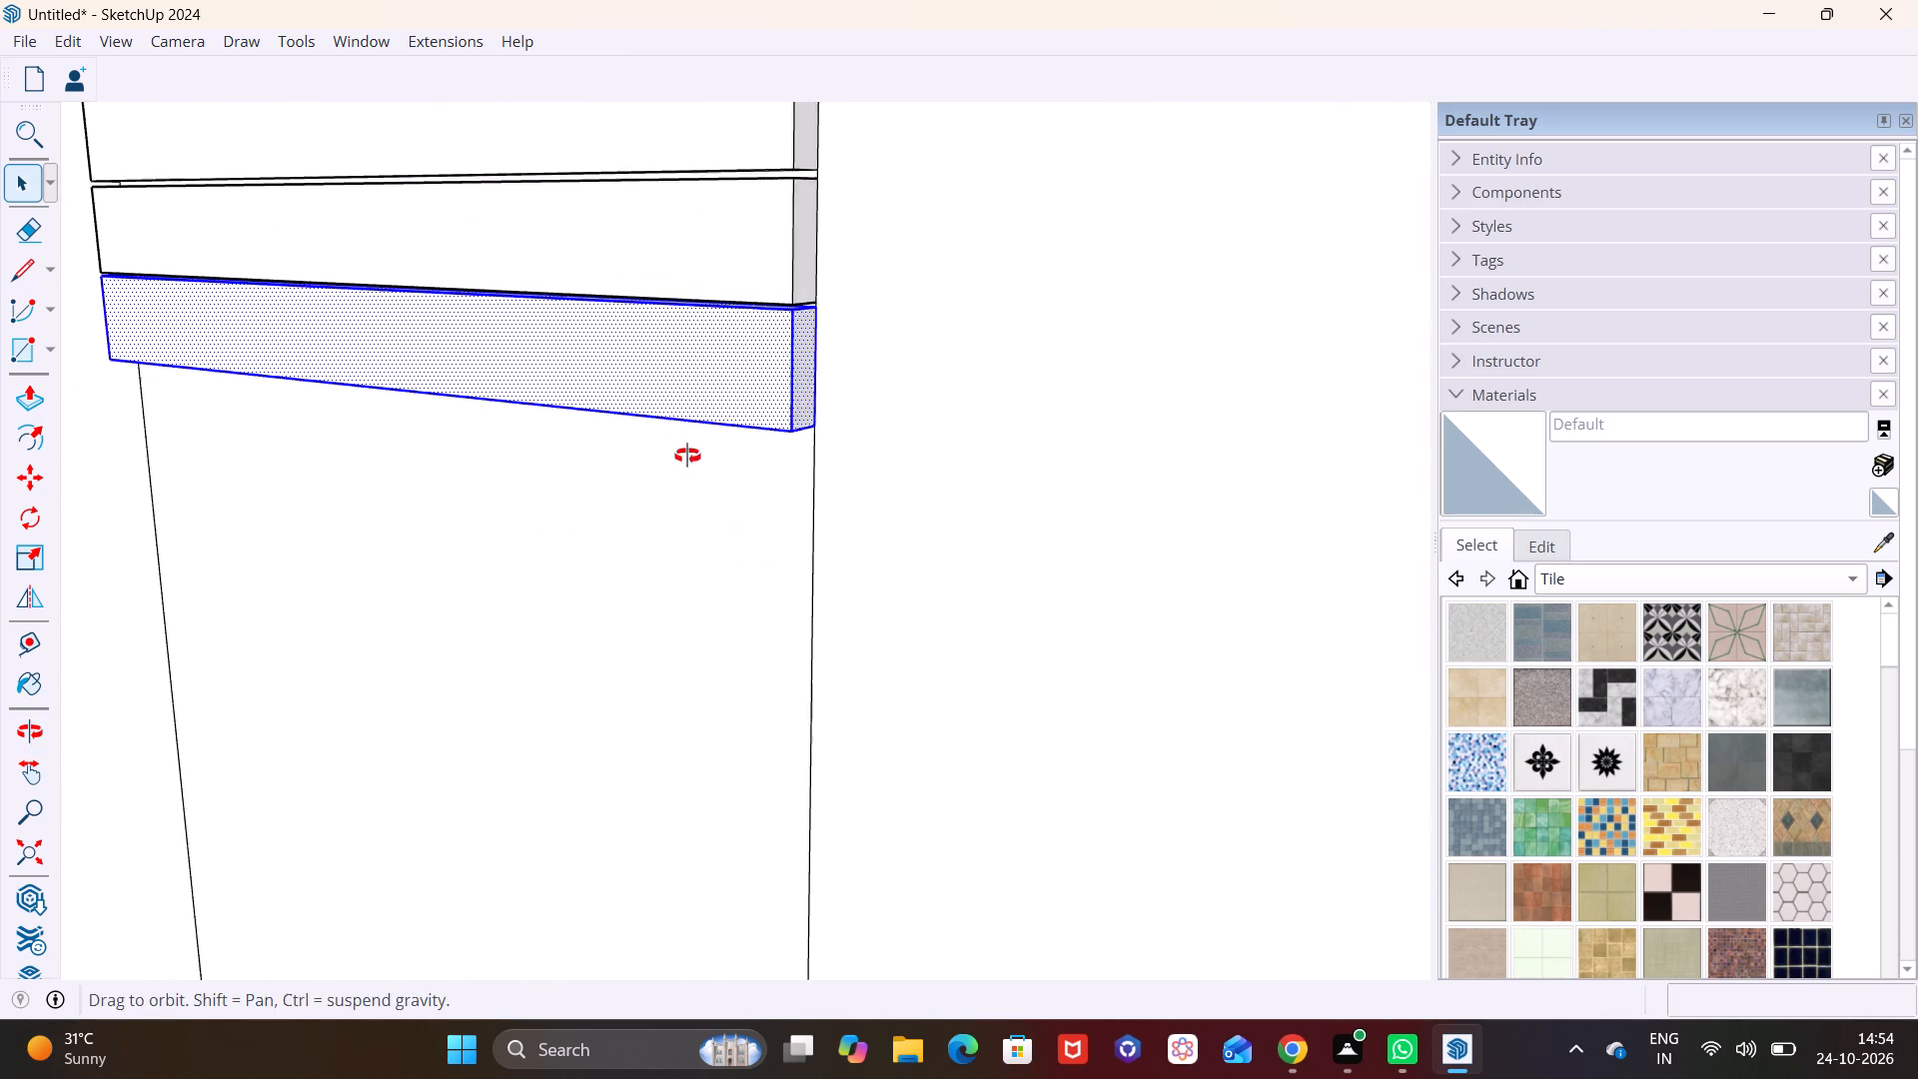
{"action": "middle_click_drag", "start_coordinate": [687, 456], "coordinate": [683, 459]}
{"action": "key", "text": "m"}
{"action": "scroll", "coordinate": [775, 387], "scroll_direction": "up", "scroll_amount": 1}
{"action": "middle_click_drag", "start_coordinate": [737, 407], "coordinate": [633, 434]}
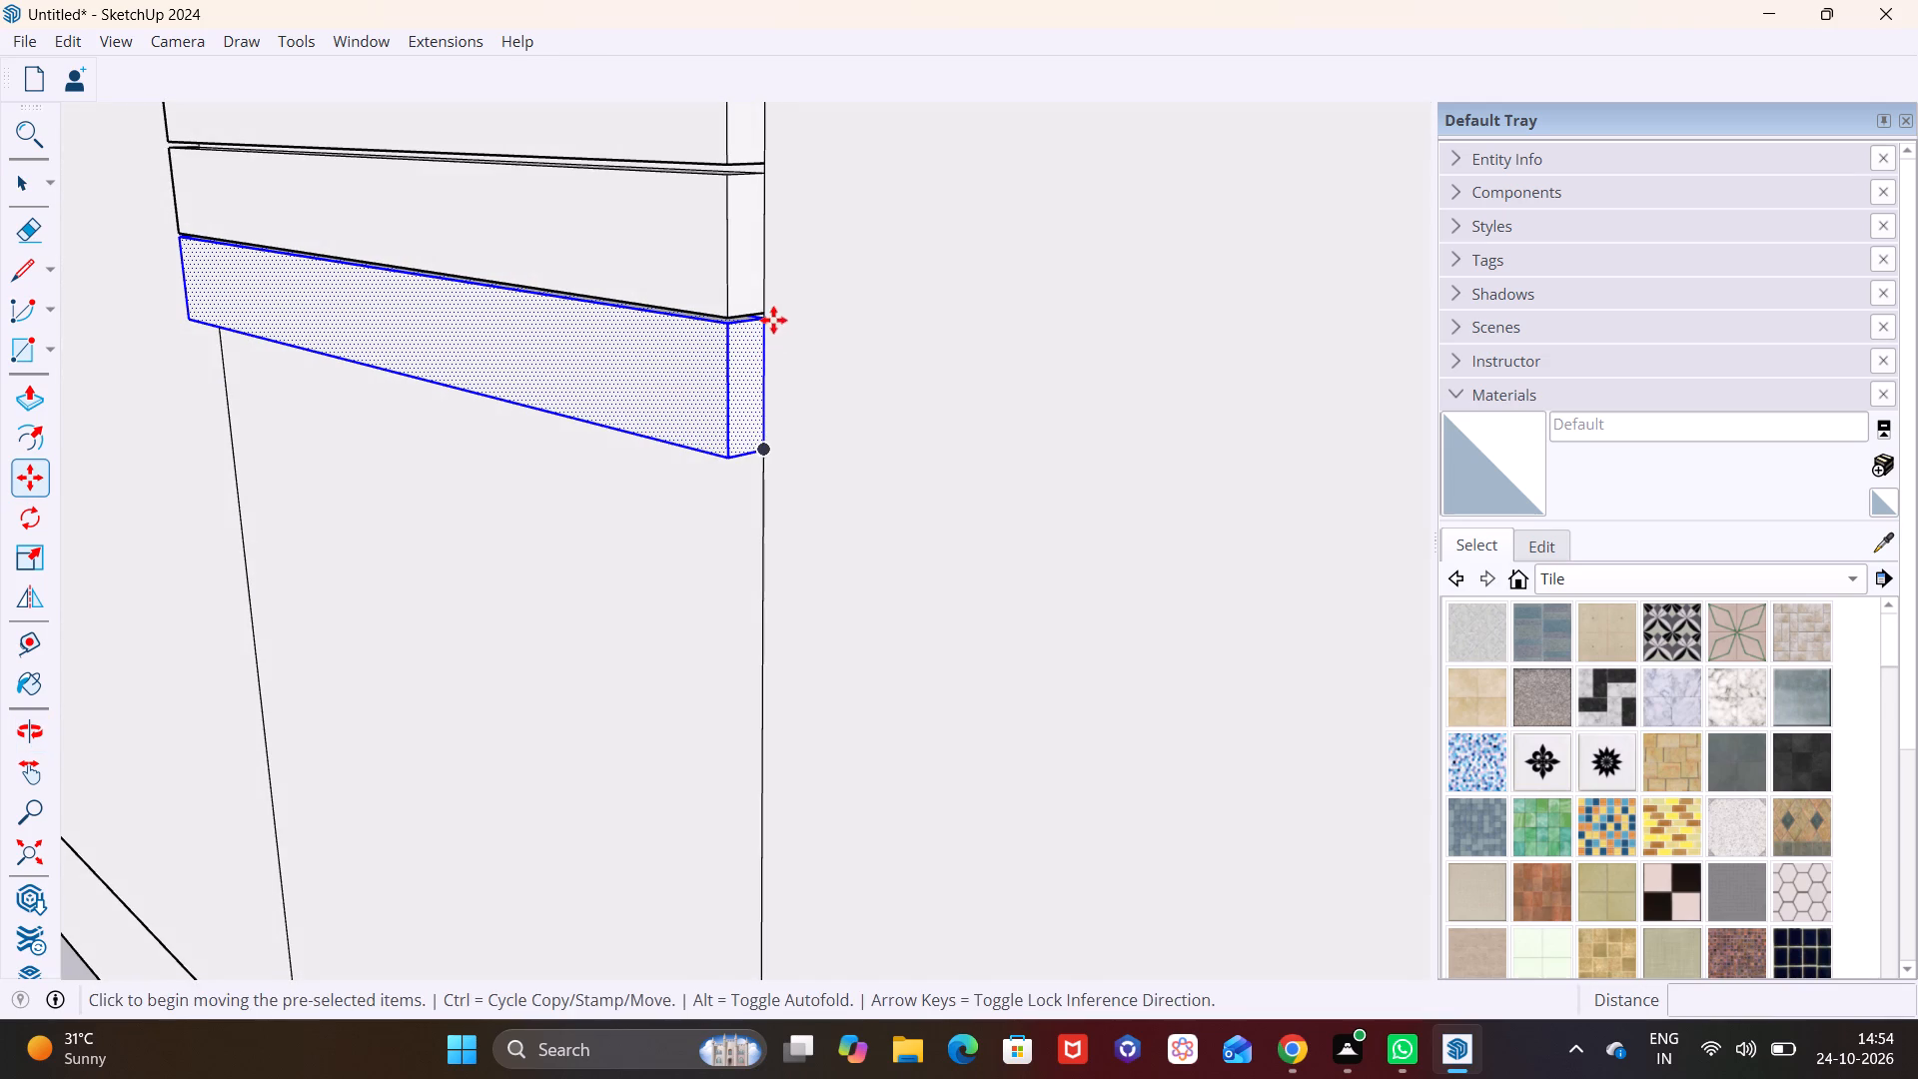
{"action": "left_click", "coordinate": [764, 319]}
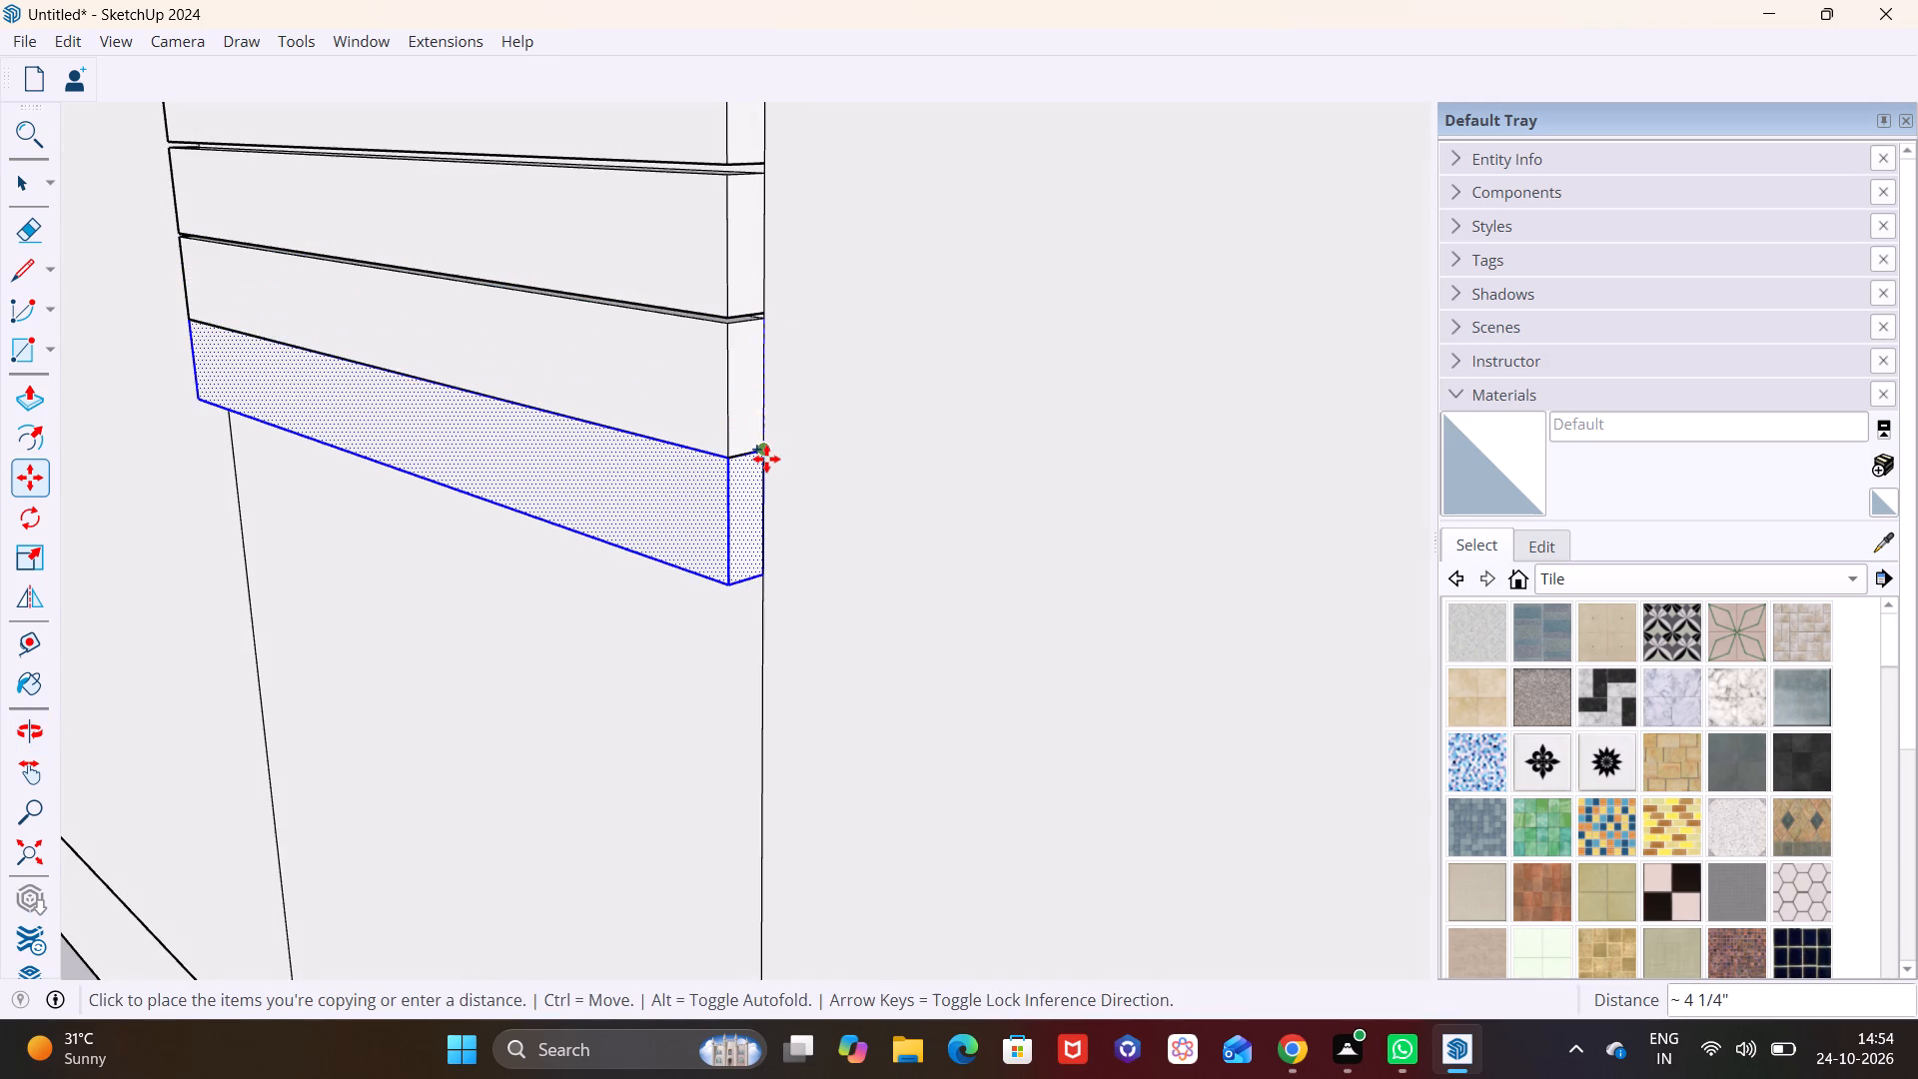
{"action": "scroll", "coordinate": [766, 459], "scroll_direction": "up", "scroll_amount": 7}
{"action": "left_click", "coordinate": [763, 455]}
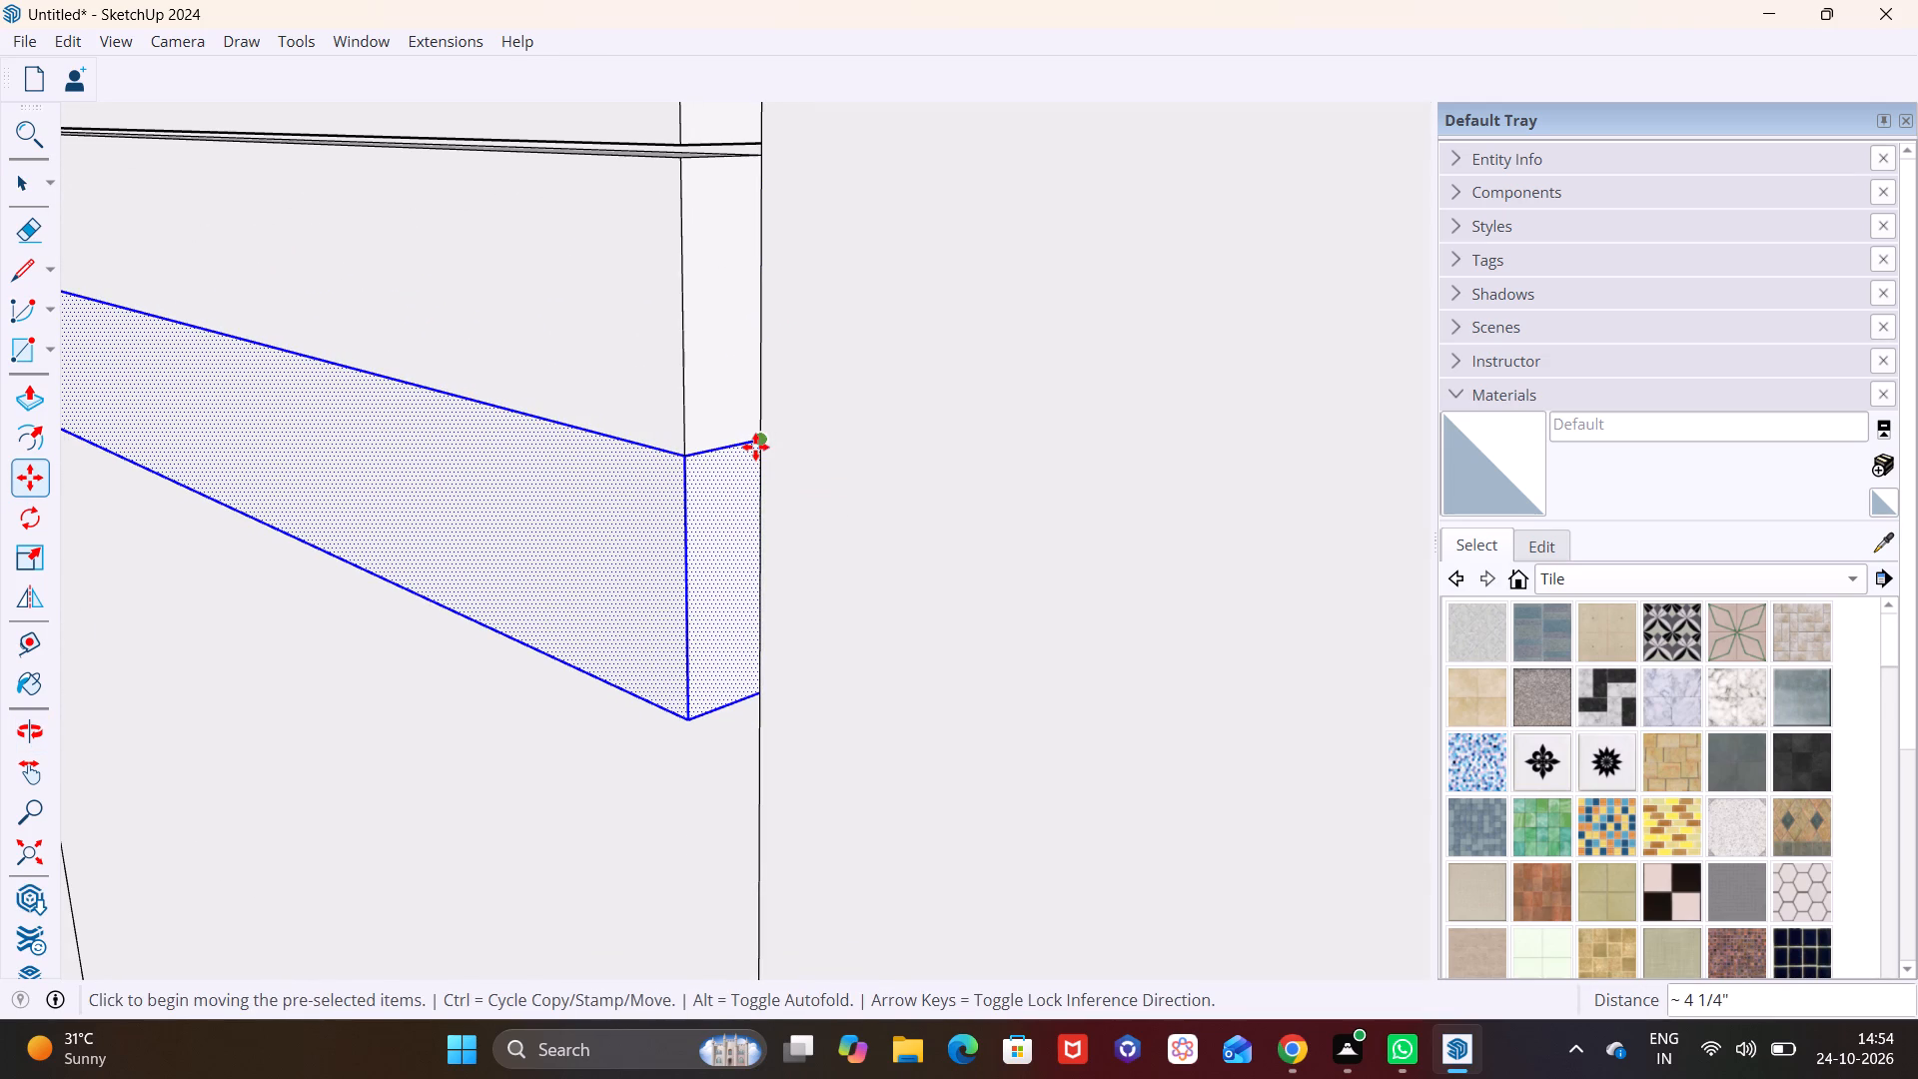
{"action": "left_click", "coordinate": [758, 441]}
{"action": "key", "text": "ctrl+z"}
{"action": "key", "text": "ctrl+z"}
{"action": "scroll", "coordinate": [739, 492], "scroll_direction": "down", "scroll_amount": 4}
Select every face of the lowest block and copy it 4 1/2" down the wall line, leaving a narrow gap.
{"action": "key", "text": "space"}
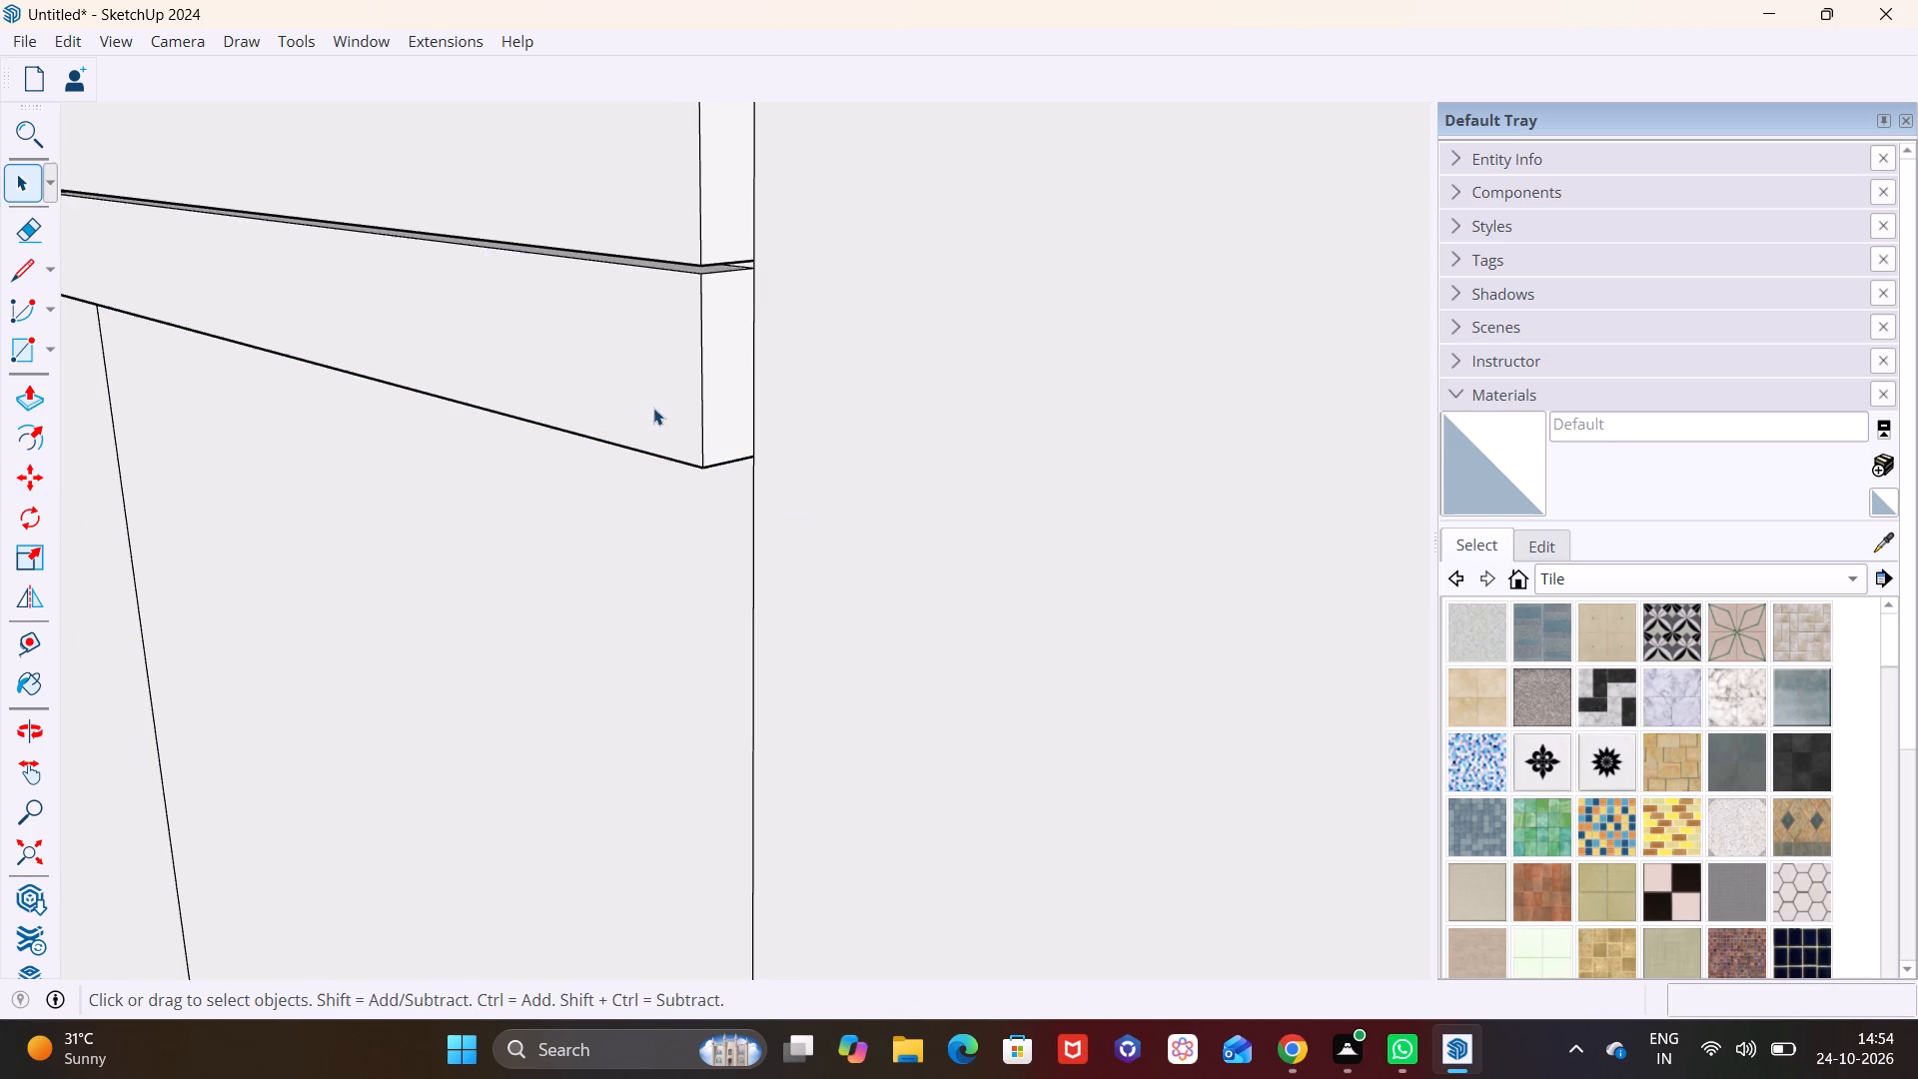
{"action": "double_click", "coordinate": [653, 408]}
{"action": "double_click", "coordinate": [726, 408], "text": "ctrl"}
{"action": "middle_click_drag", "start_coordinate": [727, 408], "coordinate": [782, 155]}
{"action": "double_click", "coordinate": [725, 329], "text": "ctrl"}
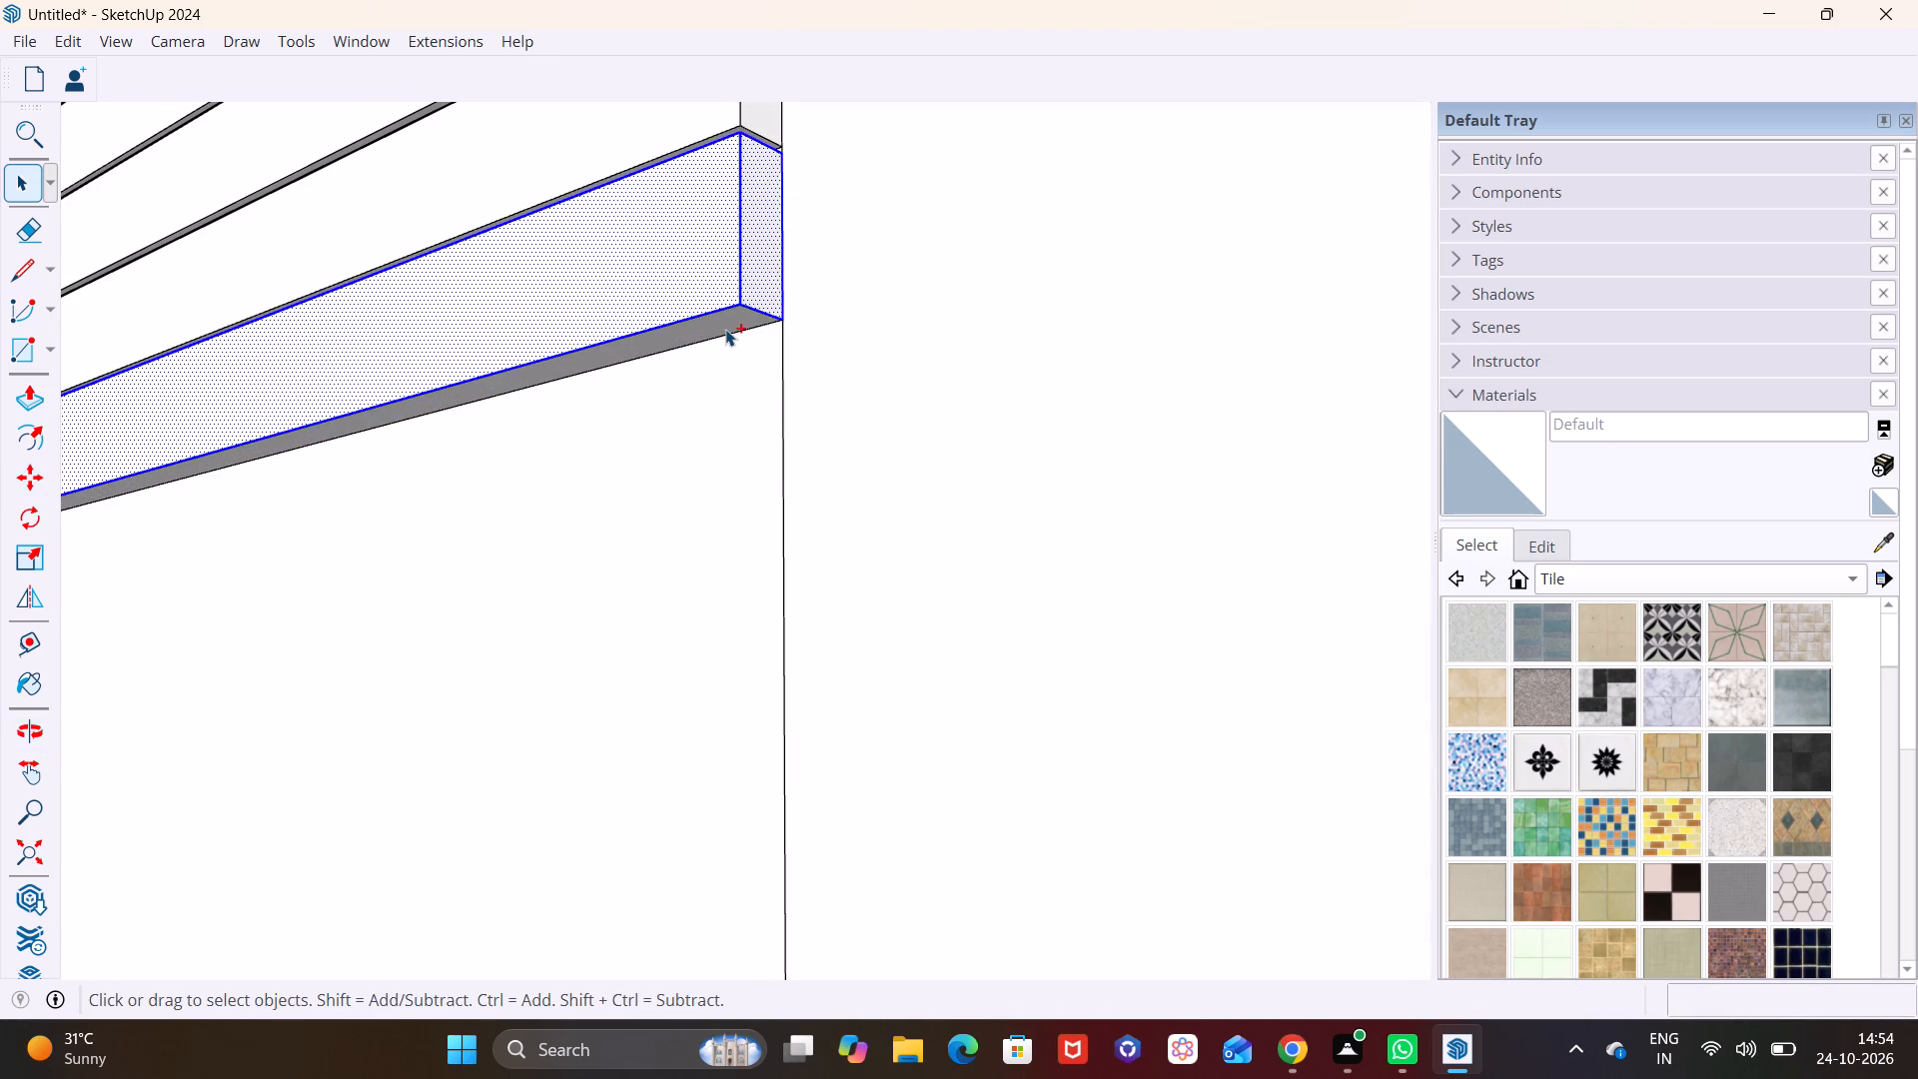
{"action": "middle_click_drag", "start_coordinate": [730, 172], "coordinate": [618, 532]}
{"action": "scroll", "coordinate": [620, 551], "scroll_direction": "up", "scroll_amount": 15}
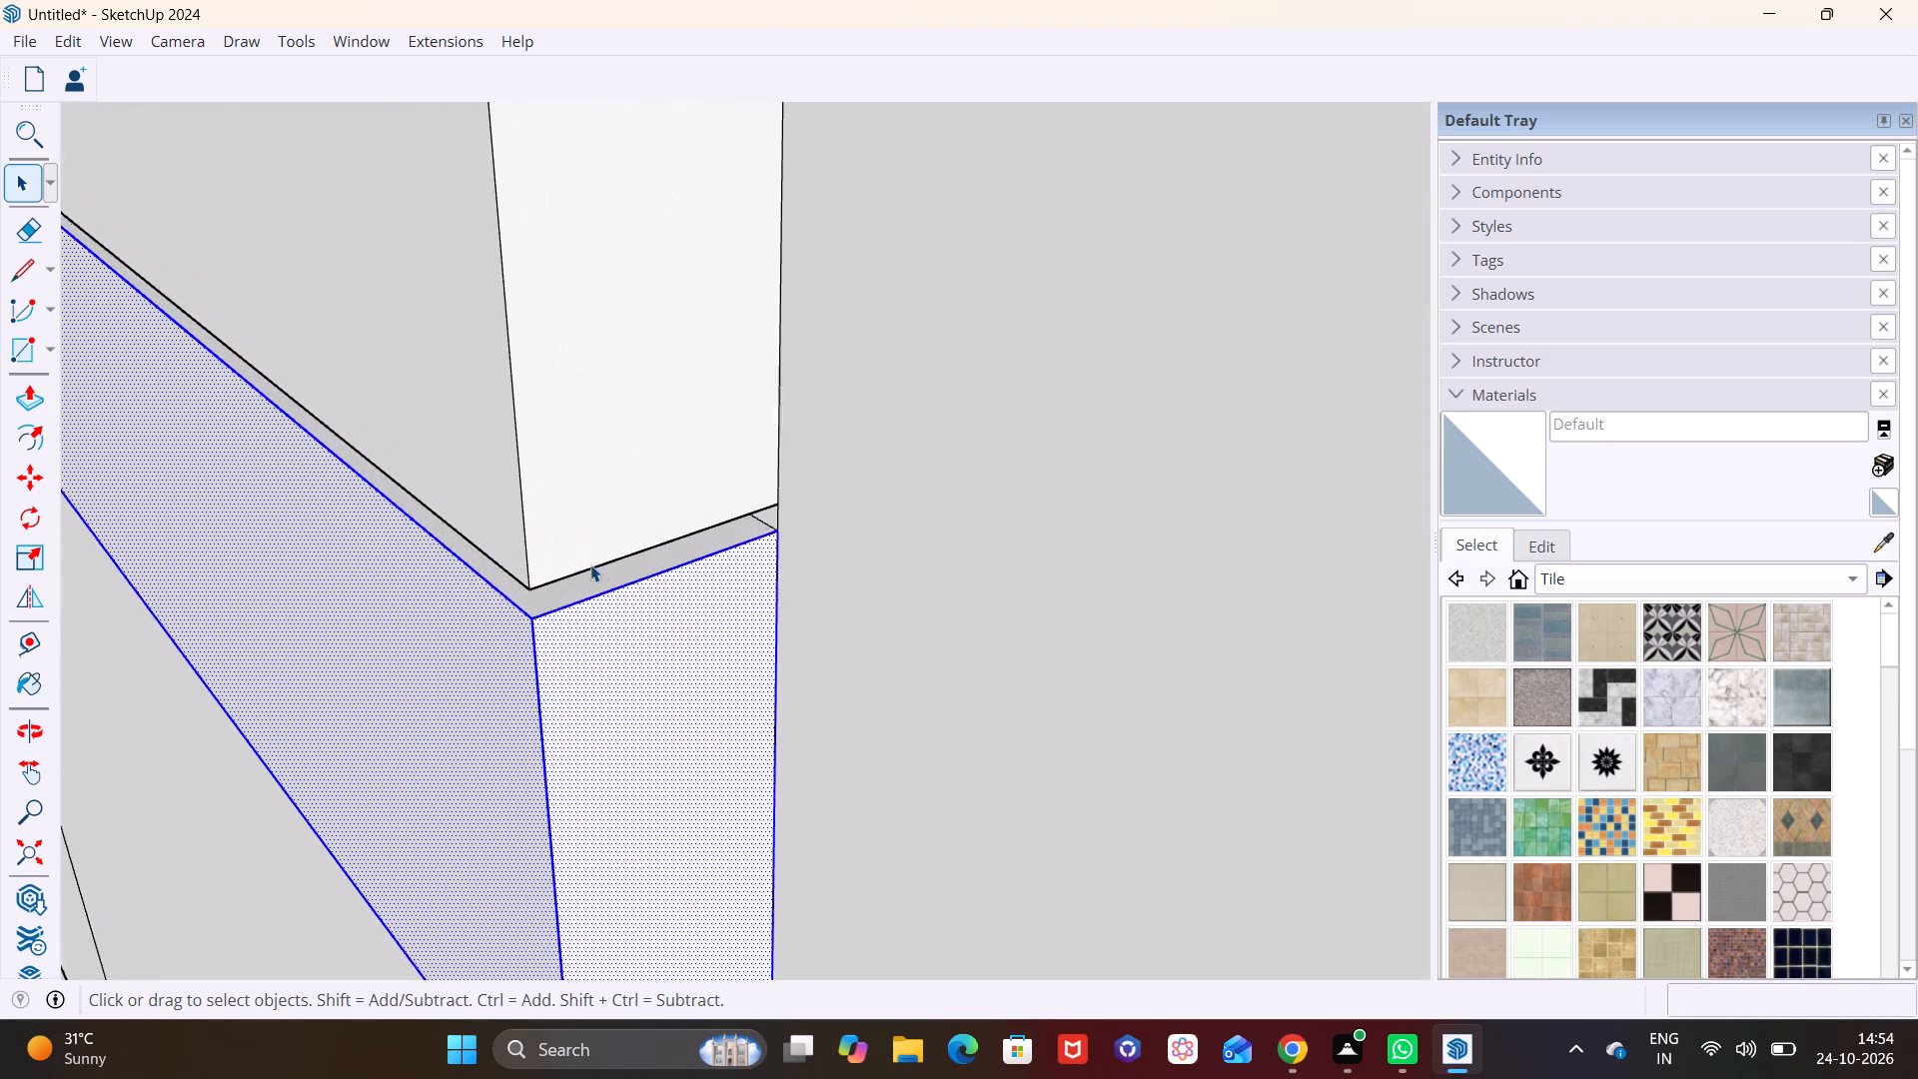
{"action": "scroll", "coordinate": [590, 564], "scroll_direction": "up", "scroll_amount": 1}
{"action": "double_click", "coordinate": [618, 576], "text": "ctrl"}
{"action": "scroll", "coordinate": [484, 563], "scroll_direction": "down", "scroll_amount": 15}
{"action": "middle_click_drag", "start_coordinate": [519, 516], "coordinate": [1041, 439]}
{"action": "middle_click_drag", "start_coordinate": [214, 513], "coordinate": [1177, 341], "text": "shift"}
{"action": "scroll", "coordinate": [807, 452], "scroll_direction": "down", "scroll_amount": 11}
{"action": "middle_click_drag", "start_coordinate": [622, 545], "coordinate": [1318, 425], "text": "shift"}
{"action": "middle_click_drag", "start_coordinate": [1017, 440], "coordinate": [1498, 459]}
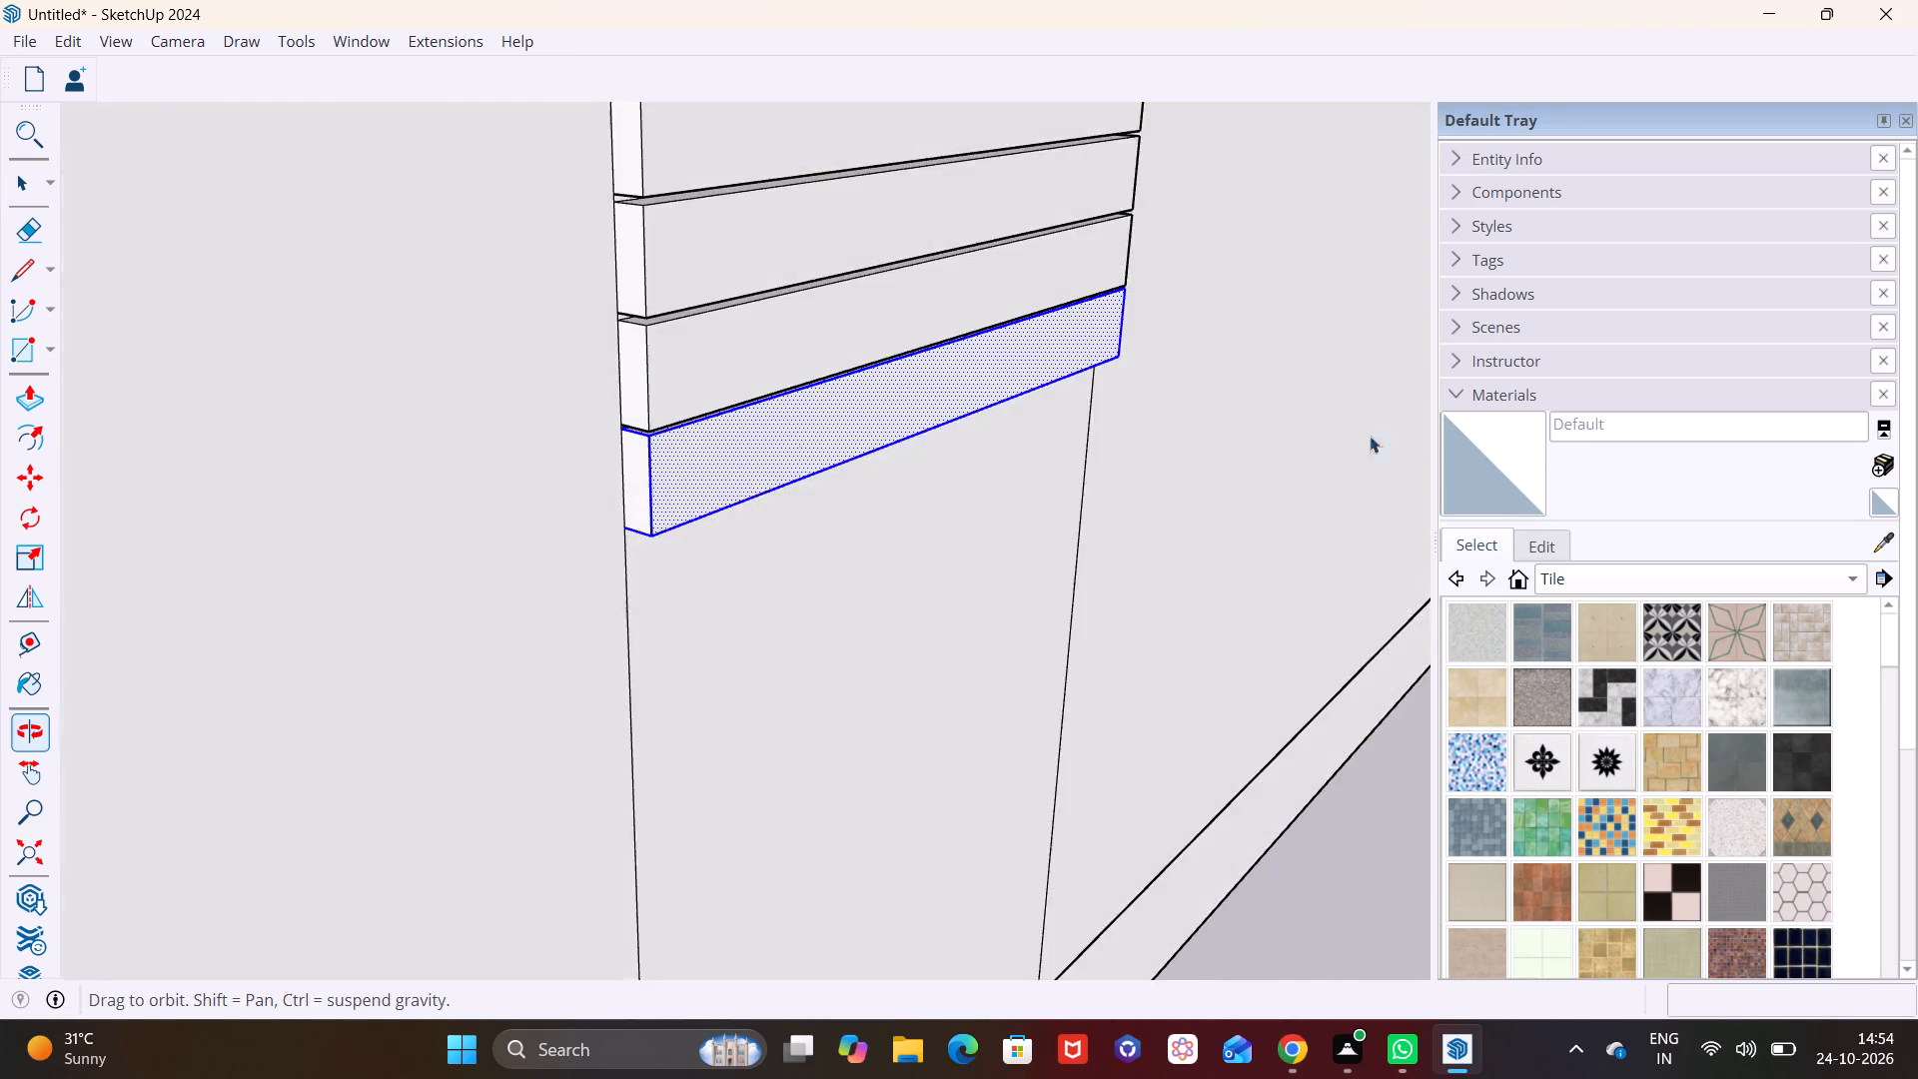
{"action": "scroll", "coordinate": [684, 436], "scroll_direction": "up", "scroll_amount": 8}
{"action": "double_click", "coordinate": [602, 501], "text": "ctrl"}
{"action": "middle_click_drag", "start_coordinate": [673, 479], "coordinate": [738, 373]}
{"action": "middle_click_drag", "start_coordinate": [730, 531], "coordinate": [812, 302]}
{"action": "key", "text": "m"}
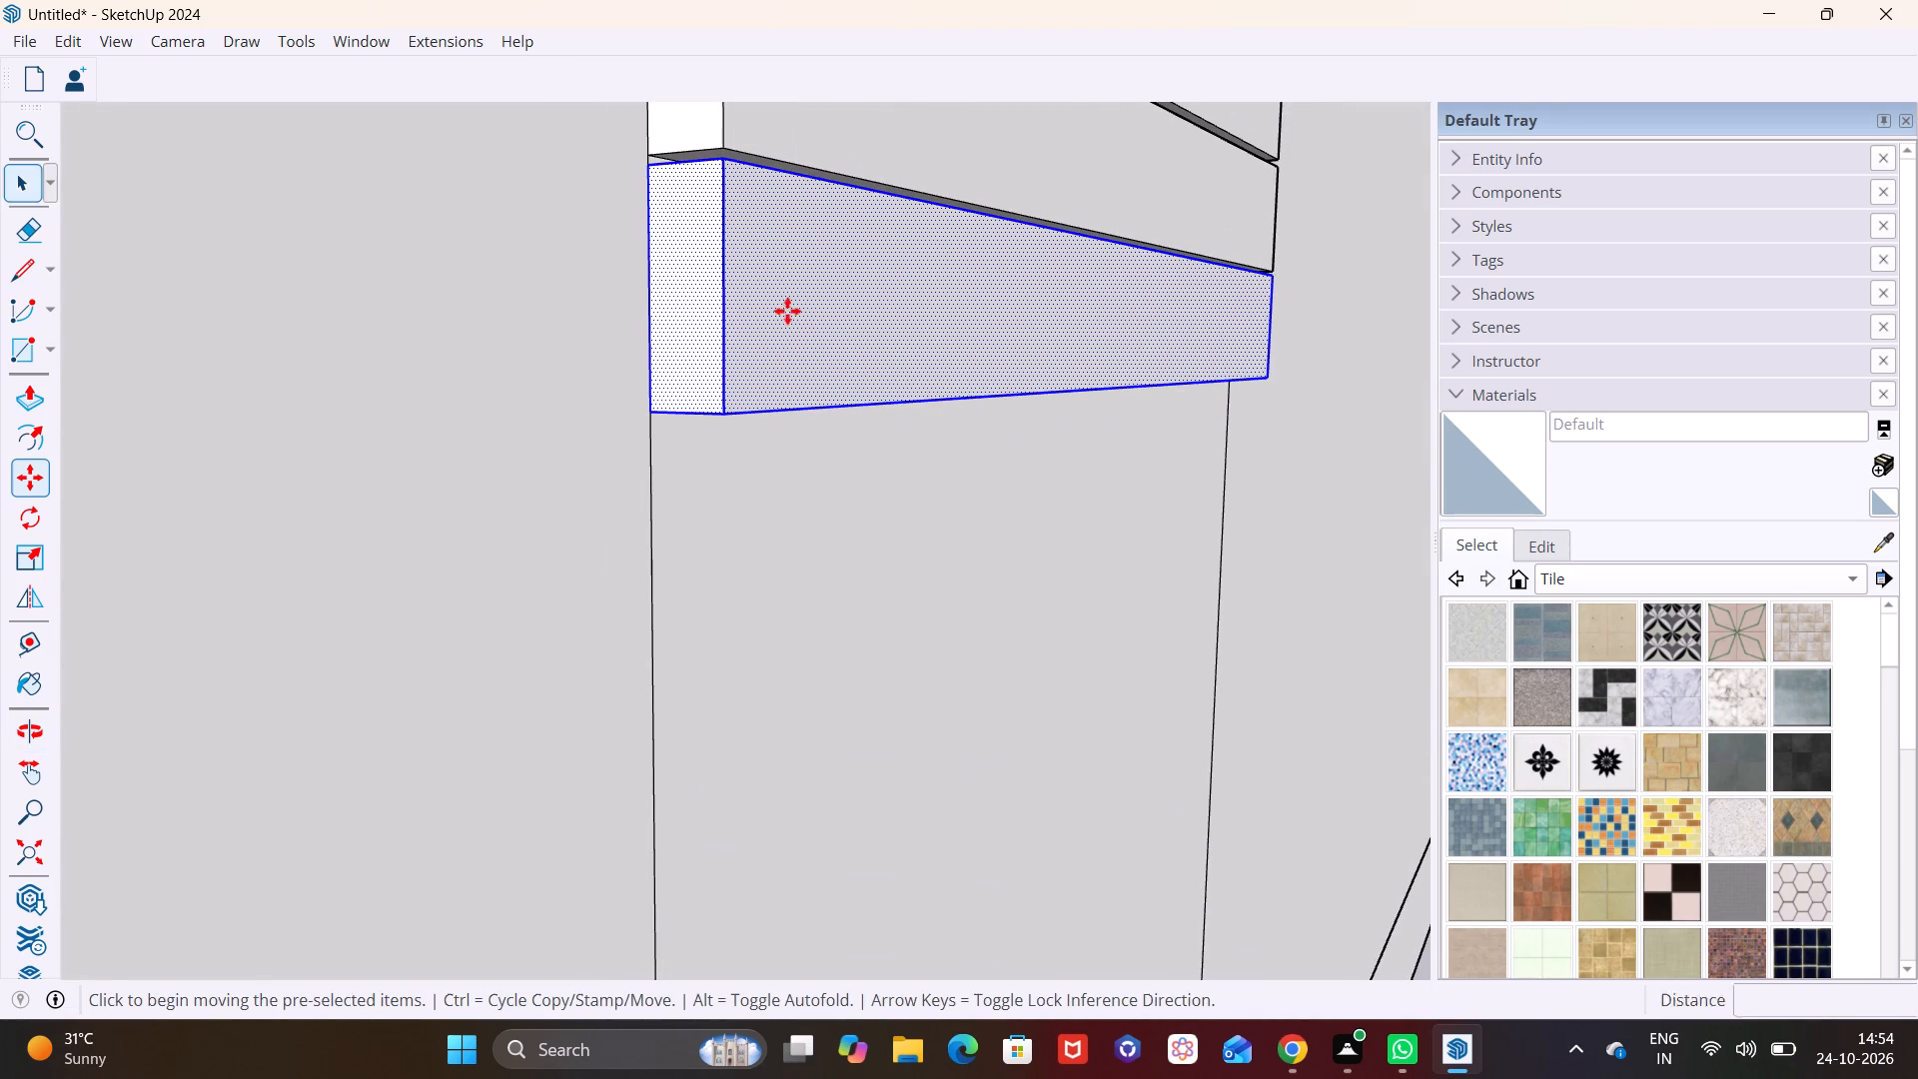
{"action": "left_click", "coordinate": [651, 169]}
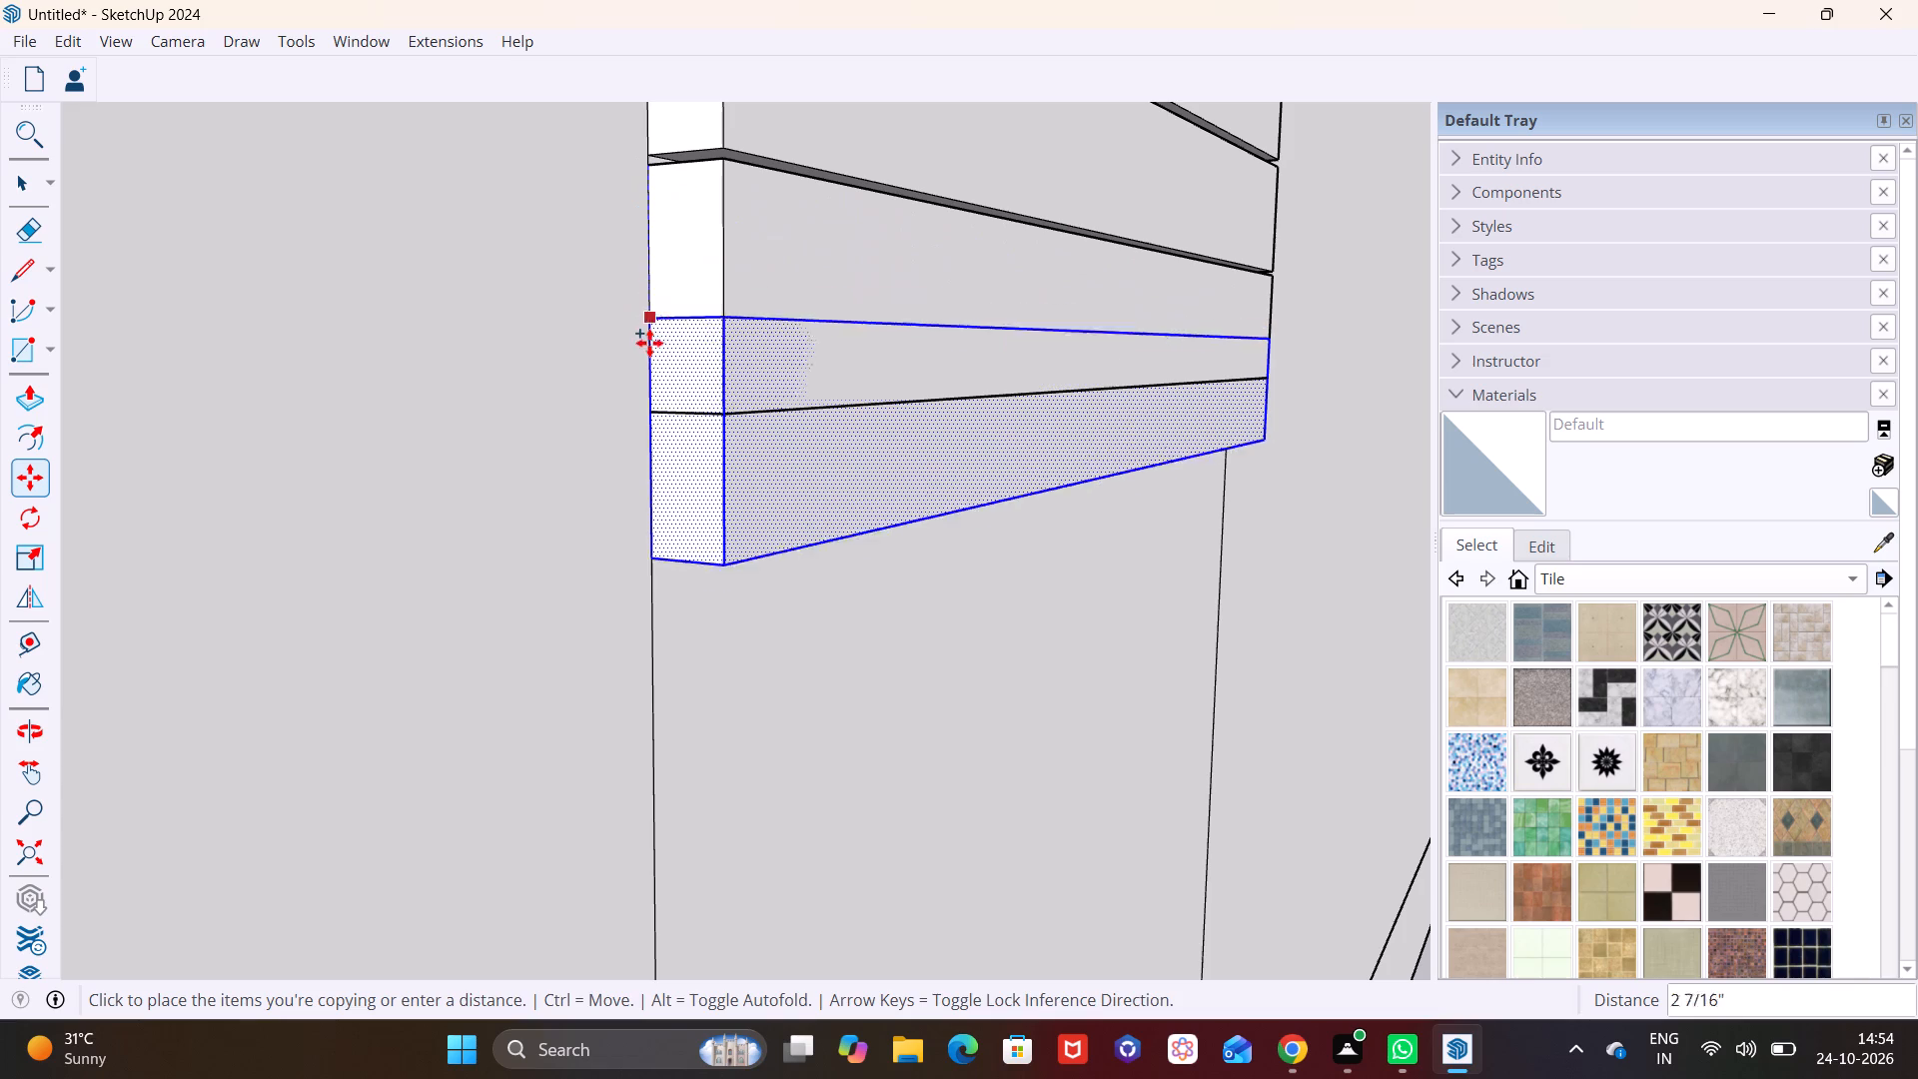
{"action": "scroll", "coordinate": [651, 421], "scroll_direction": "up", "scroll_amount": 3}
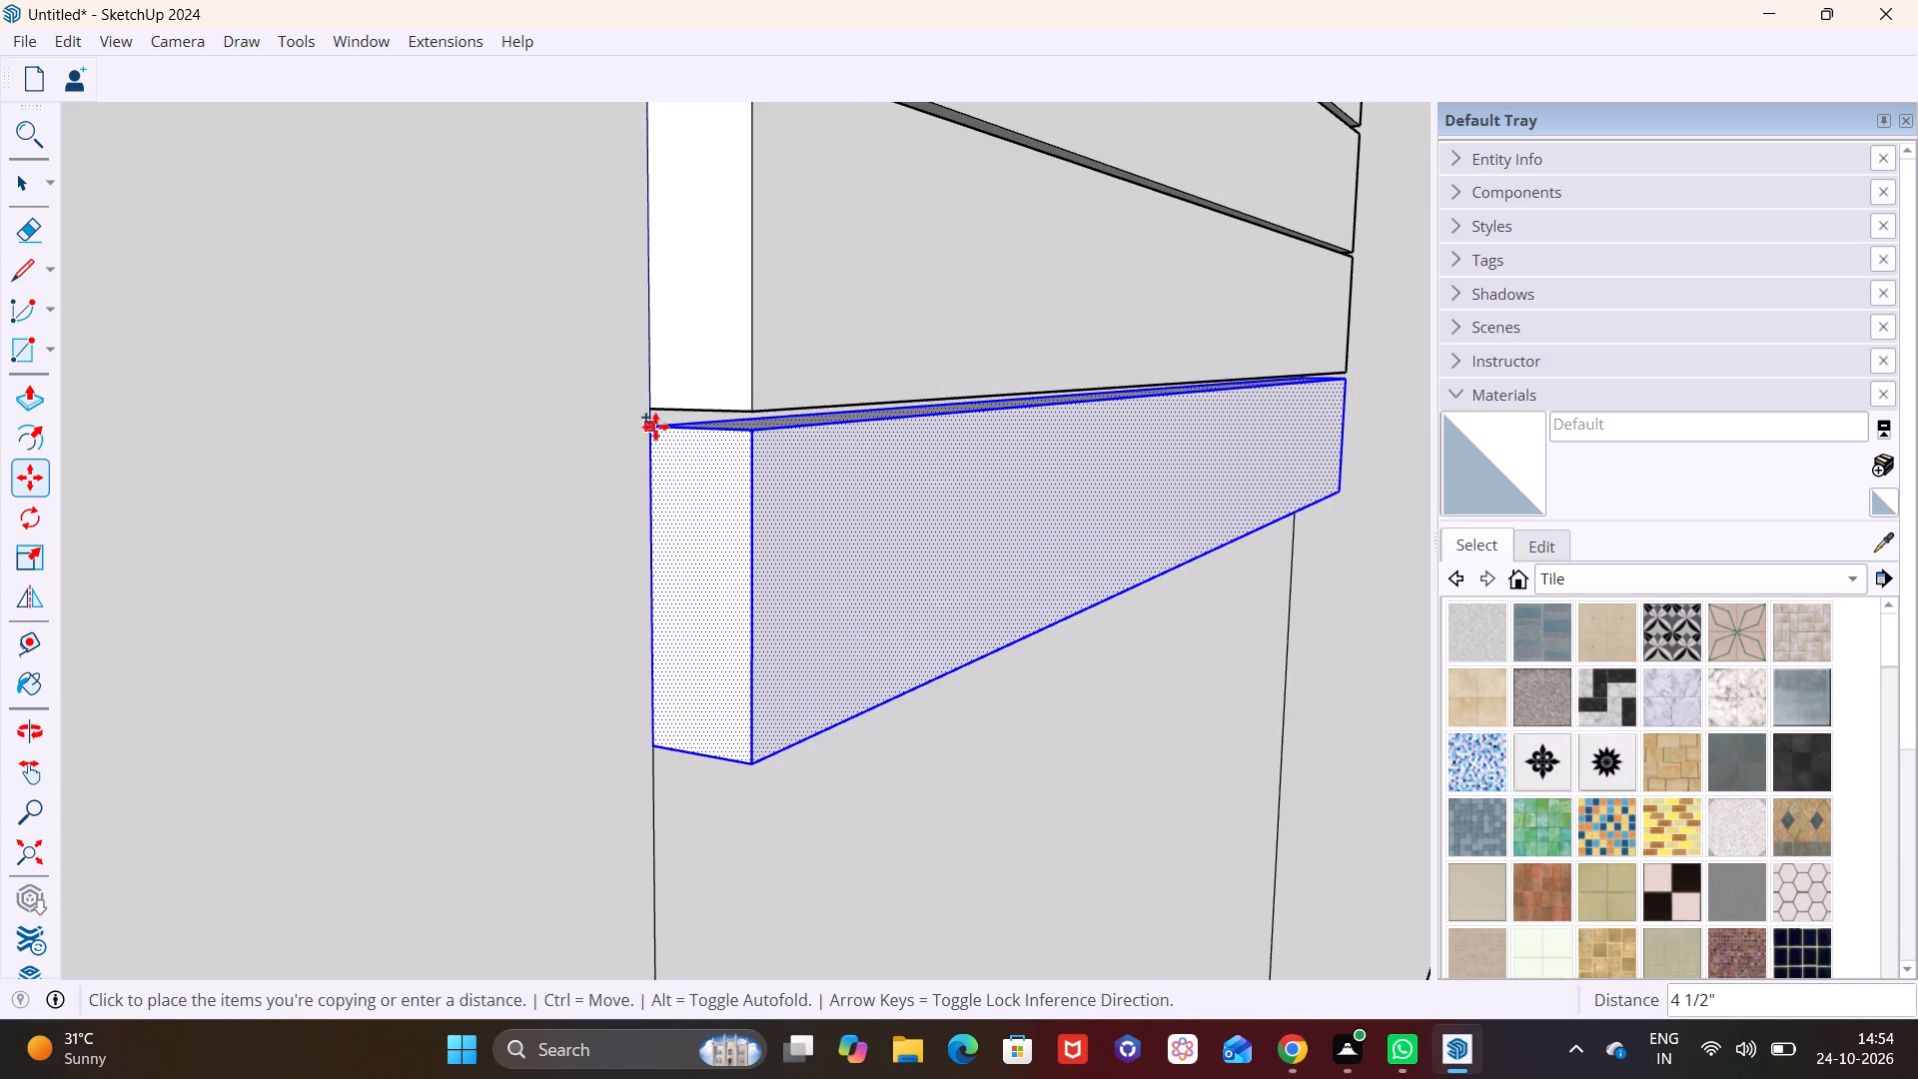
{"action": "left_click", "coordinate": [656, 426]}
Copy the block down the wall line four more times with narrow gaps, offsetting the first and last by 4 1/2".
{"action": "scroll", "coordinate": [656, 426], "scroll_direction": "up", "scroll_amount": 1}
{"action": "left_click", "coordinate": [656, 429]}
{"action": "middle_click_drag", "start_coordinate": [726, 632], "coordinate": [752, 247], "text": "shift"}
{"action": "left_click", "coordinate": [677, 432]}
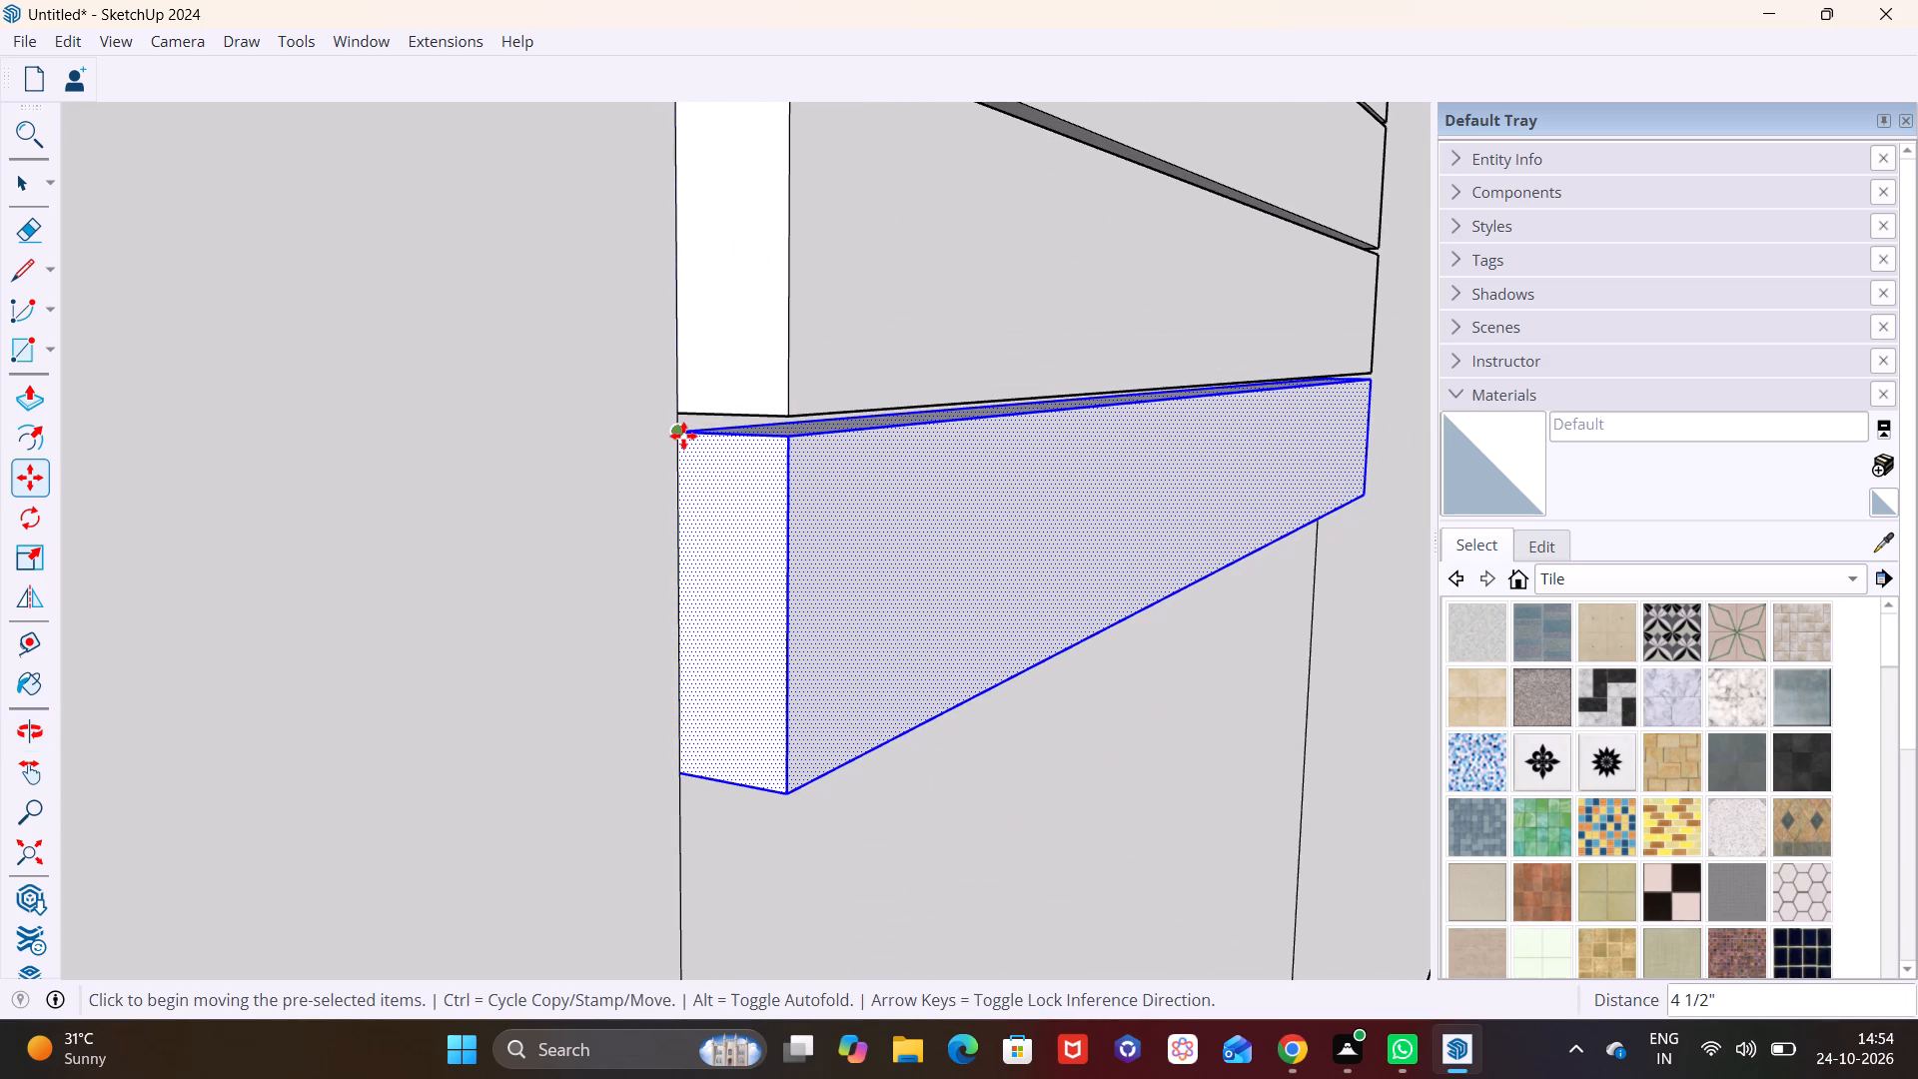
{"action": "left_click", "coordinate": [683, 436]}
{"action": "middle_click_drag", "start_coordinate": [682, 435], "coordinate": [733, 146], "text": "shift"}
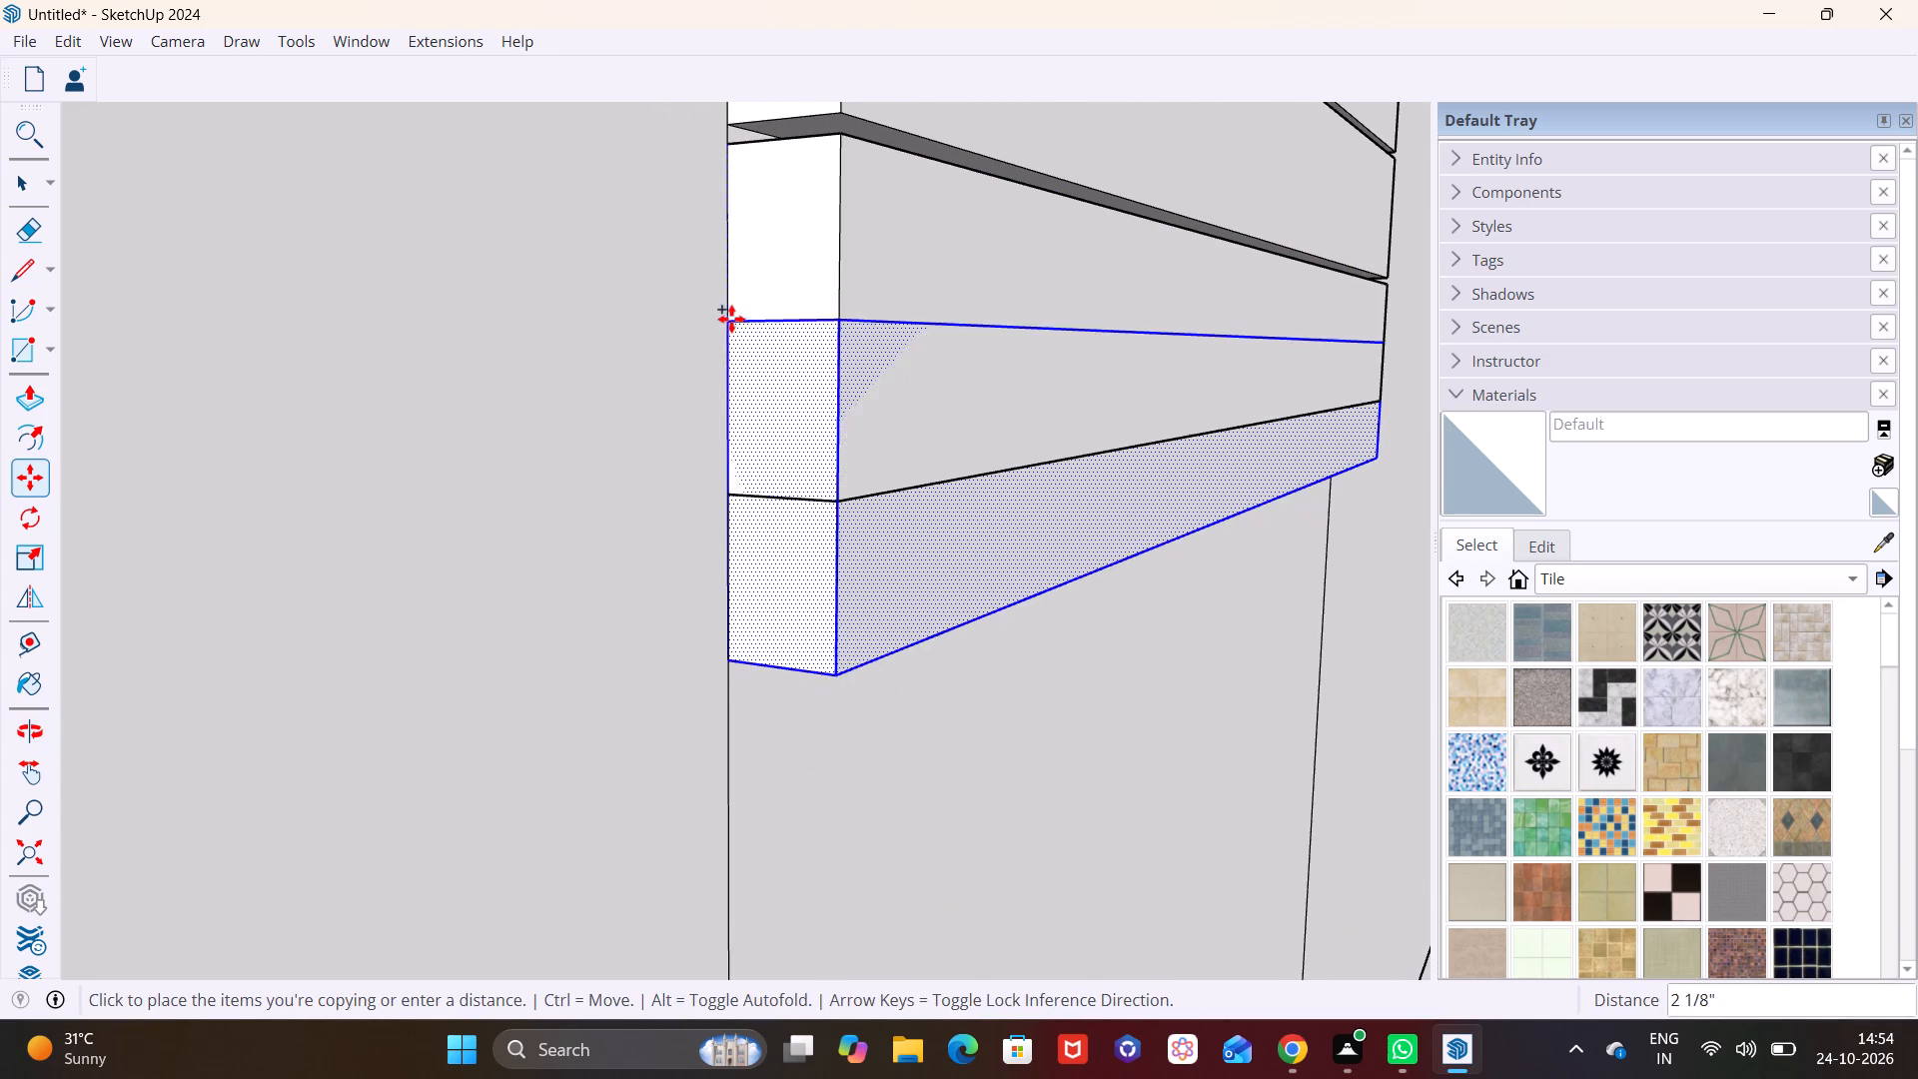
{"action": "left_click", "coordinate": [732, 509]}
{"action": "middle_click_drag", "start_coordinate": [853, 503], "coordinate": [847, 379], "text": "shift"}
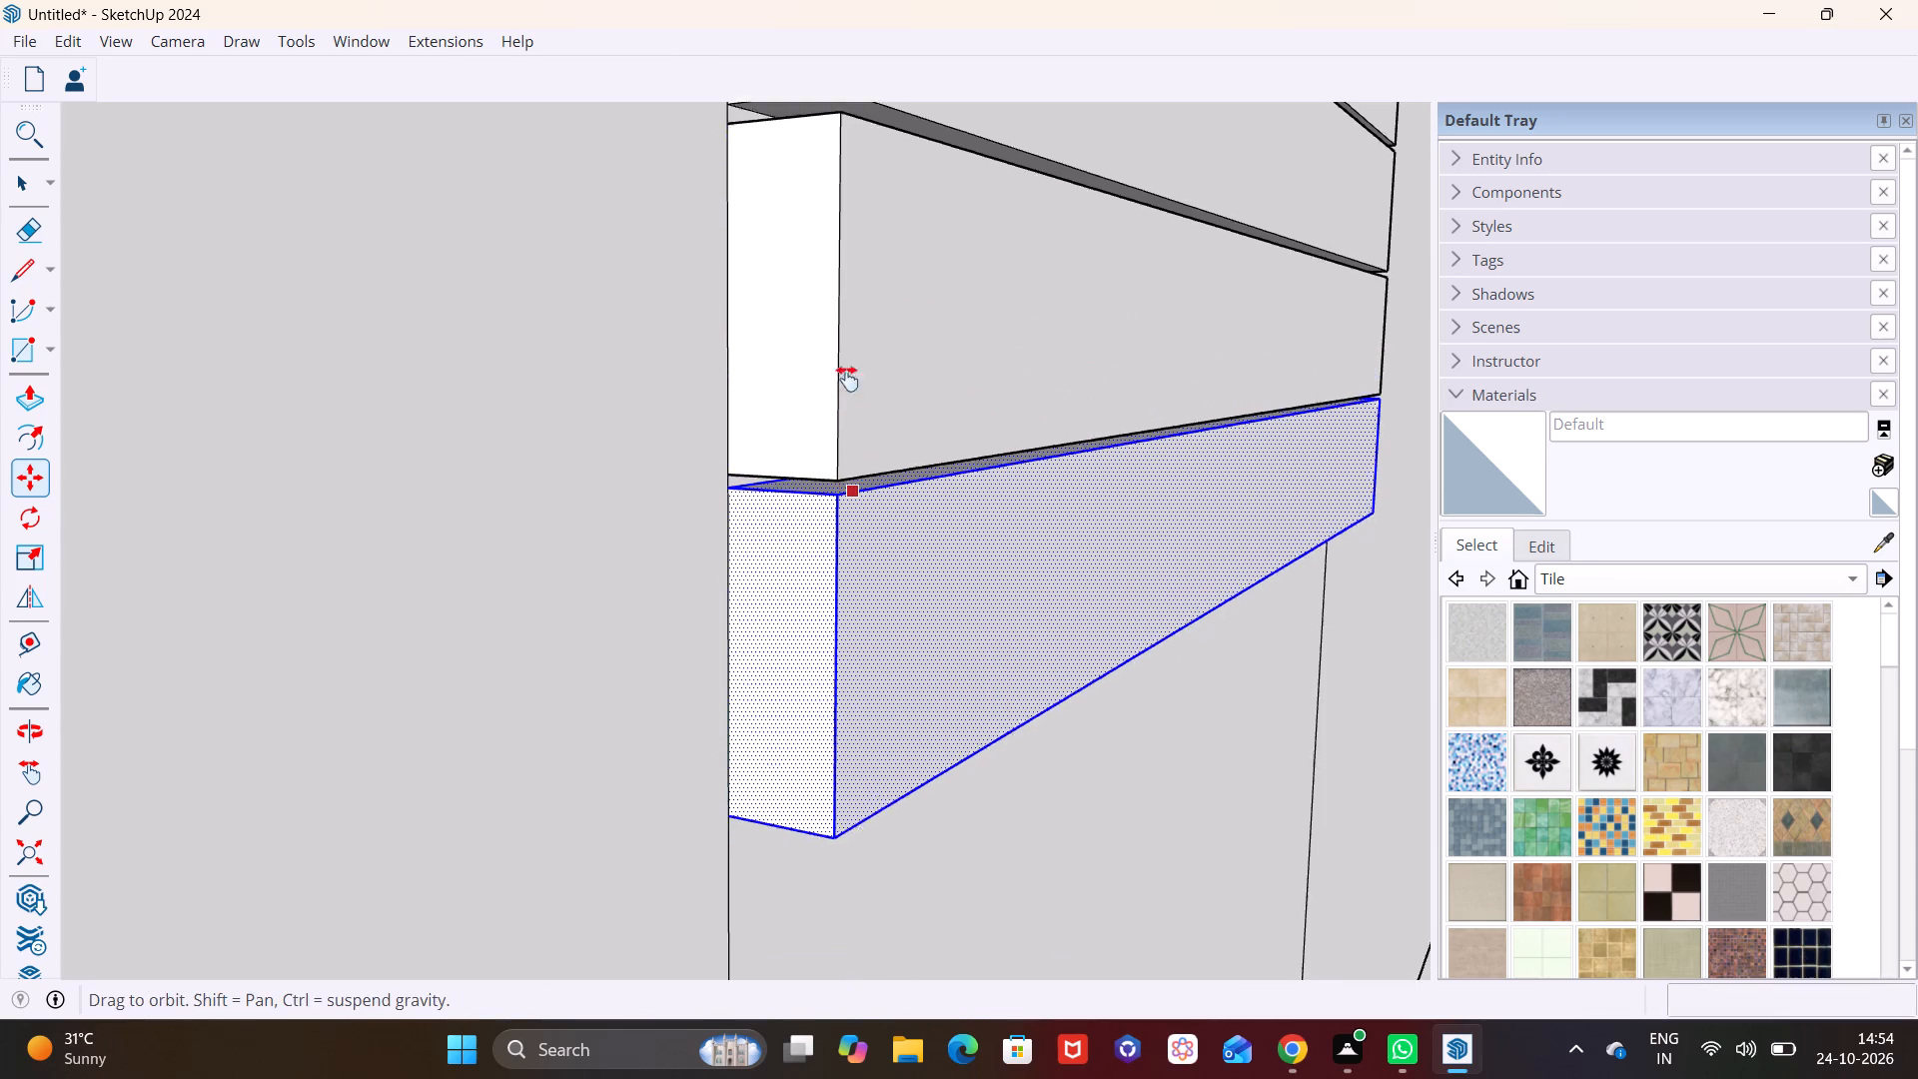
{"action": "middle_click_drag", "start_coordinate": [847, 379], "coordinate": [837, 199], "text": "shift"}
{"action": "scroll", "coordinate": [841, 302], "scroll_direction": "up", "scroll_amount": 1, "text": "shift"}
{"action": "left_click", "coordinate": [706, 203]}
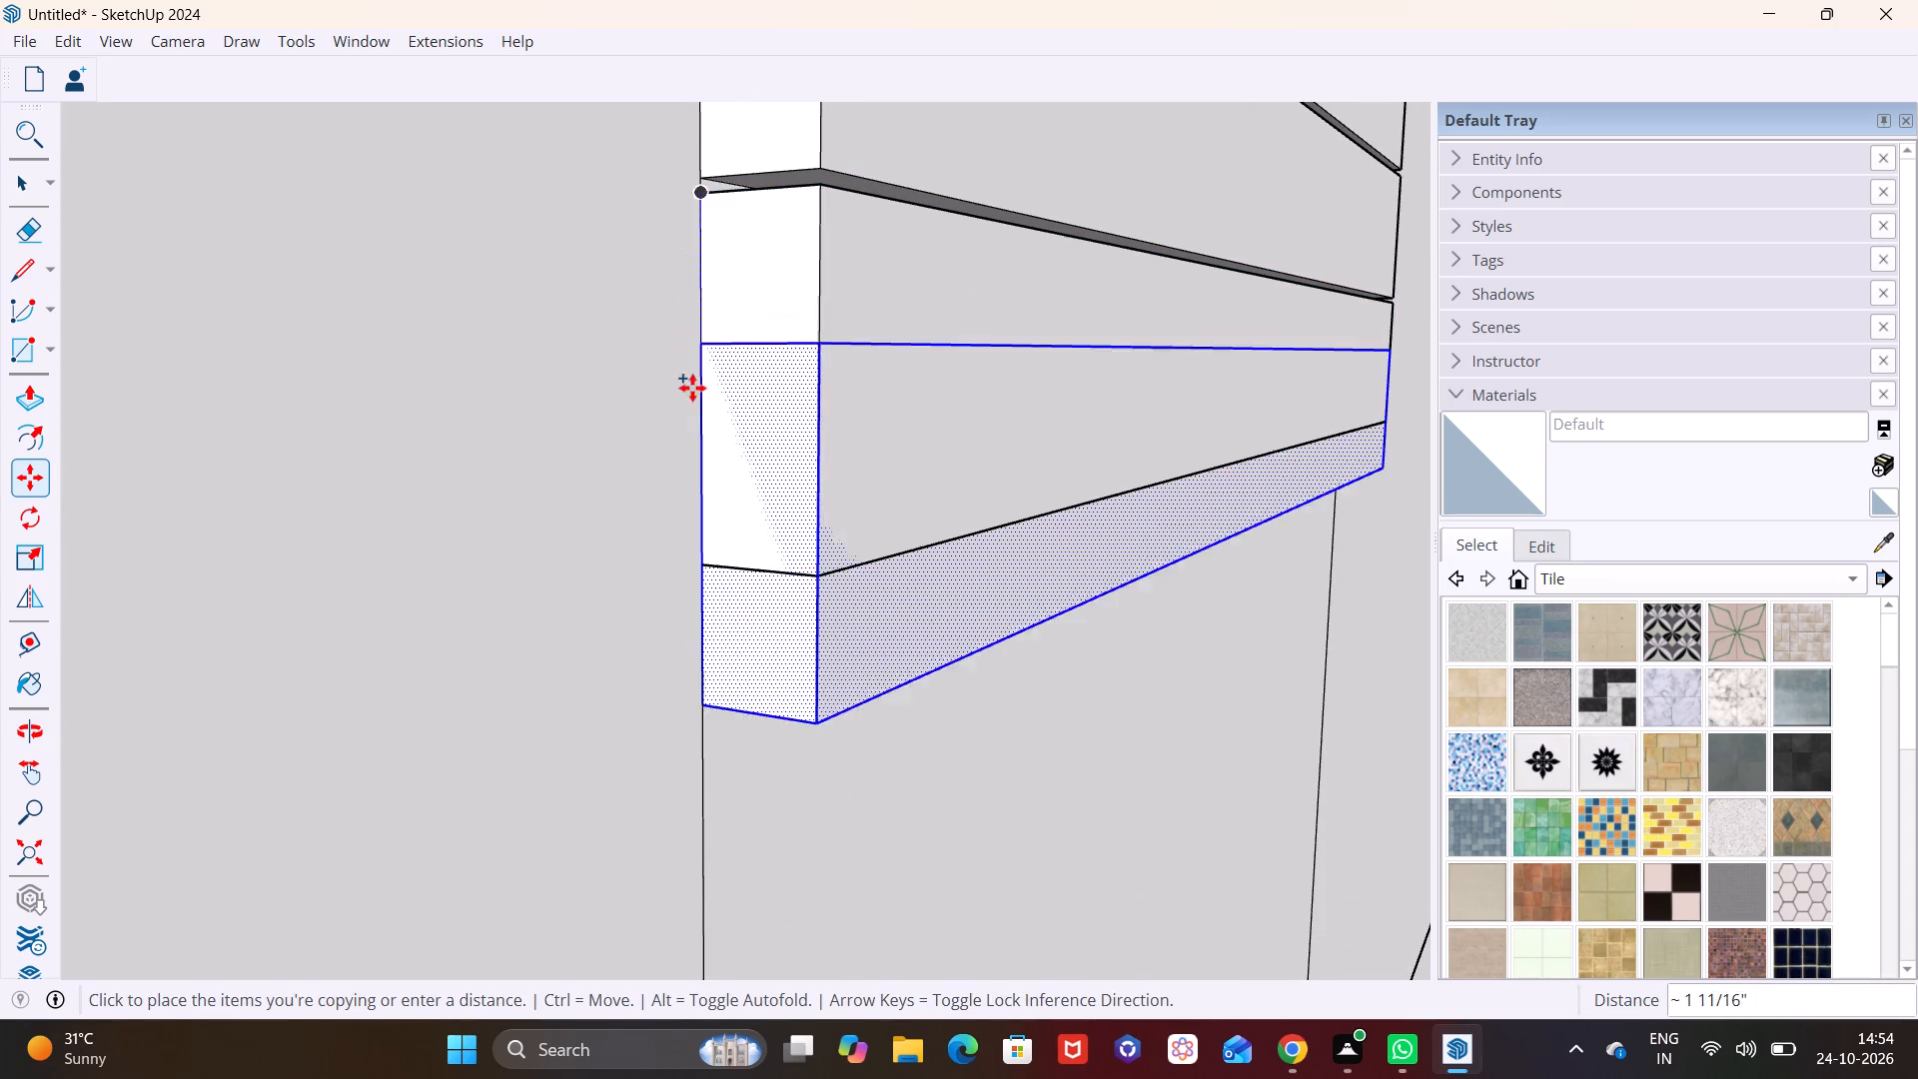
{"action": "left_click", "coordinate": [712, 579]}
{"action": "middle_click_drag", "start_coordinate": [807, 587], "coordinate": [757, 208], "text": "shift"}
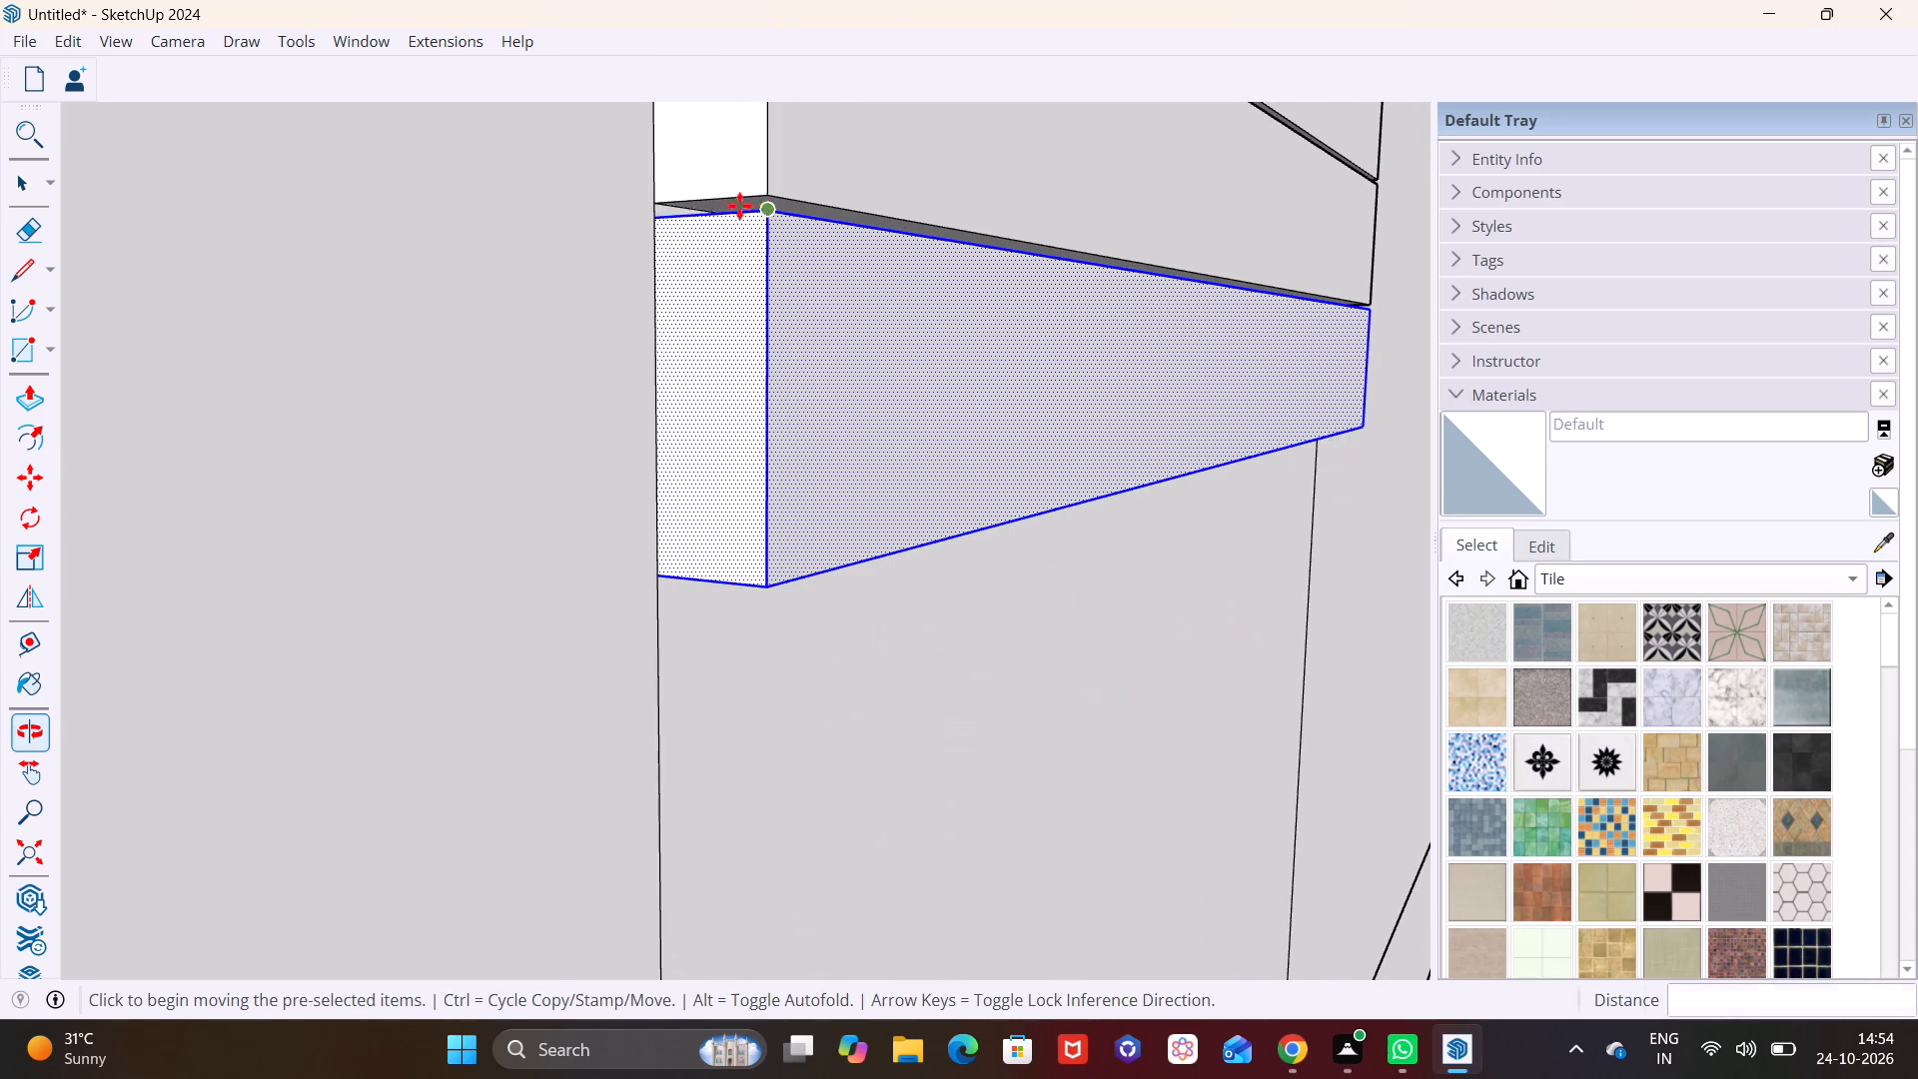
{"action": "left_click", "coordinate": [654, 223]}
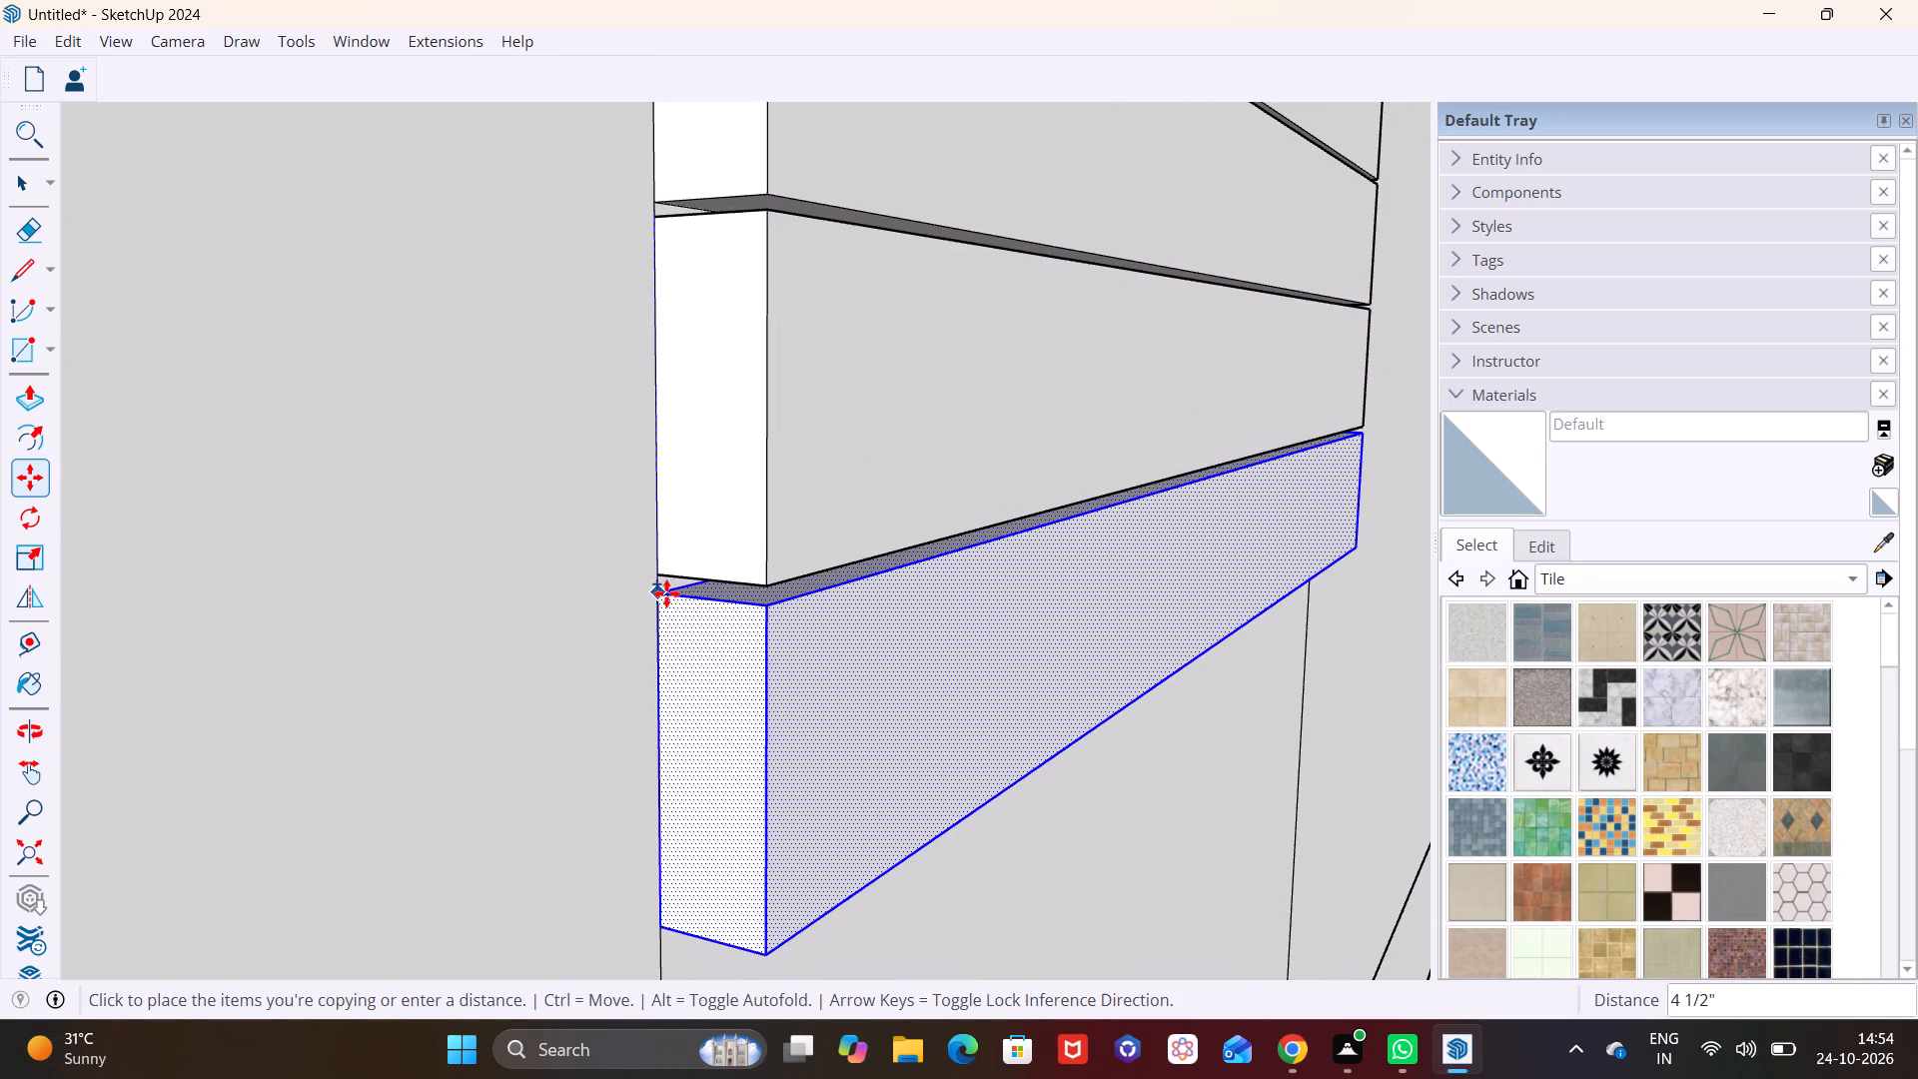
{"action": "left_click", "coordinate": [666, 590]}
Add three more gapped block copies down the wall line, offsetting the first two by 4 1/2" and 4 7/16".
{"action": "middle_click_drag", "start_coordinate": [762, 575], "coordinate": [777, 225], "text": "shift"}
{"action": "left_click", "coordinate": [674, 257]}
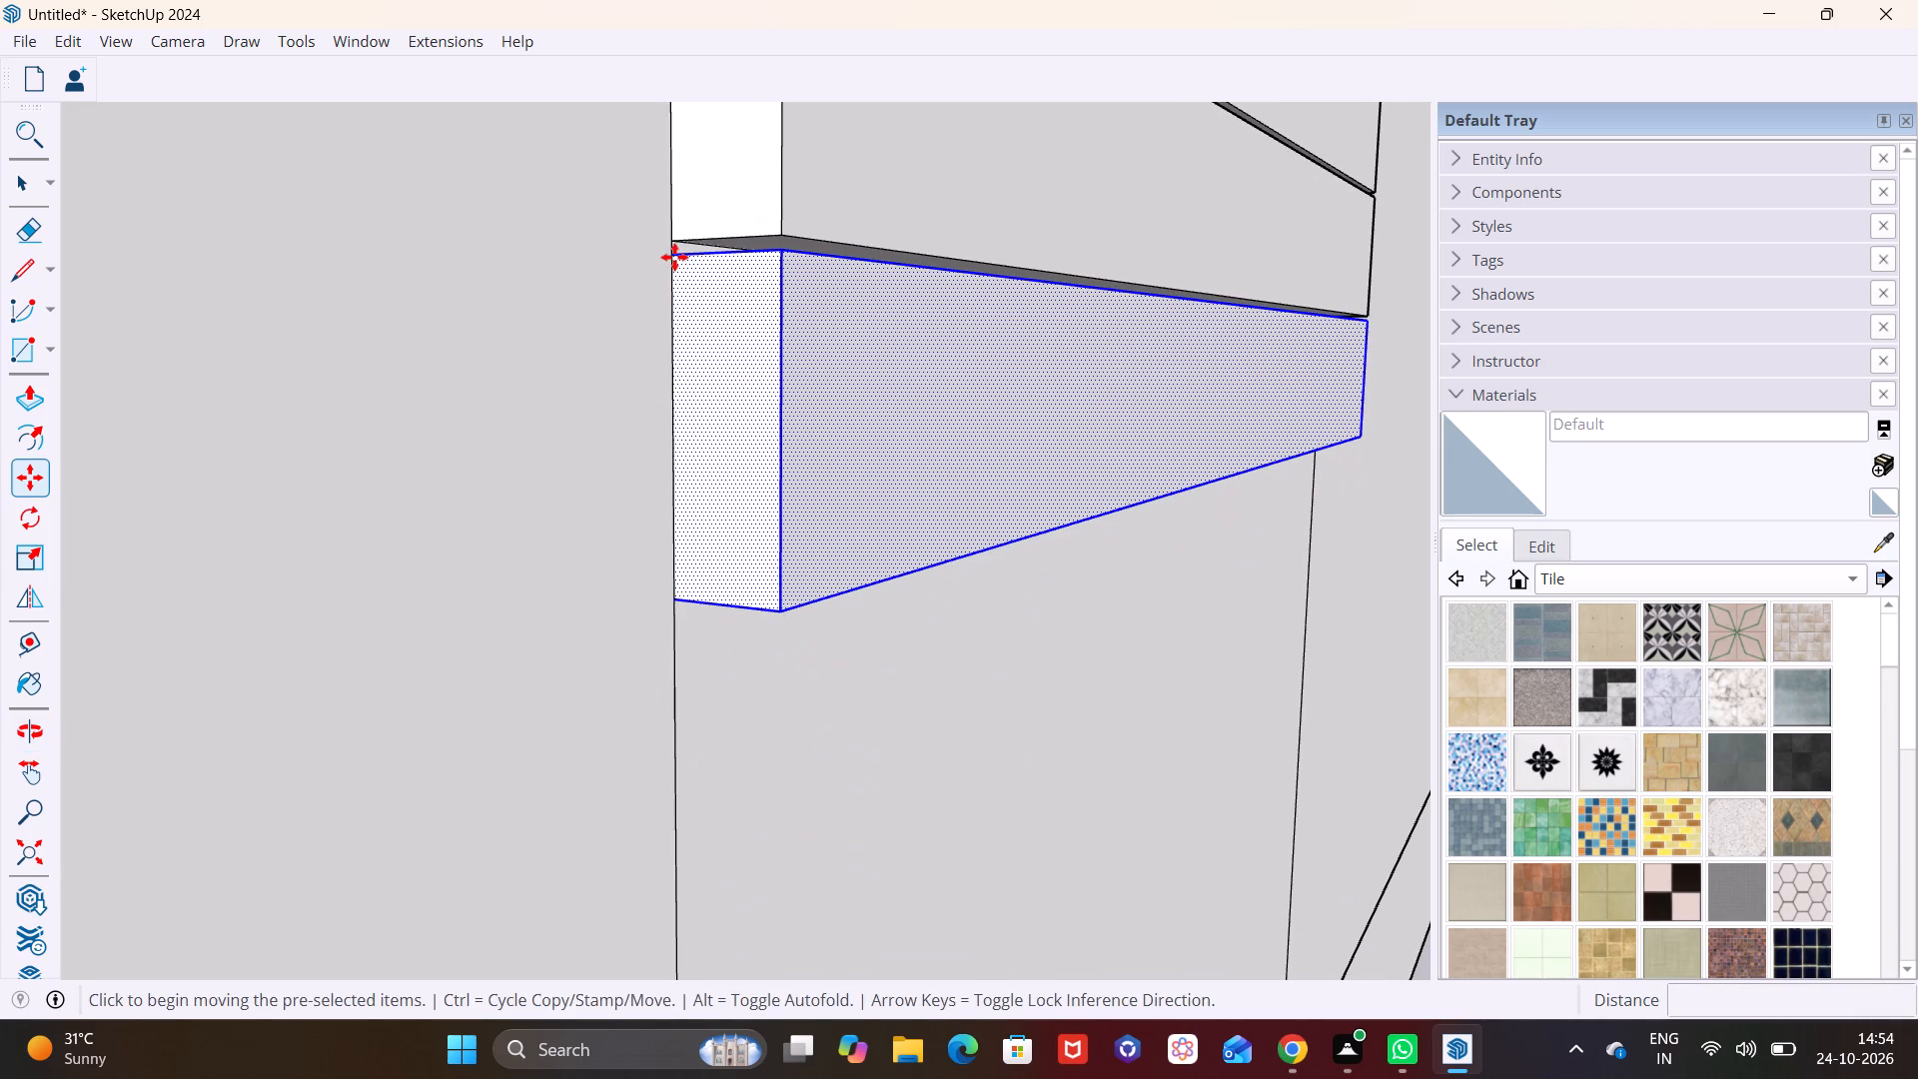
{"action": "left_click", "coordinate": [677, 616]}
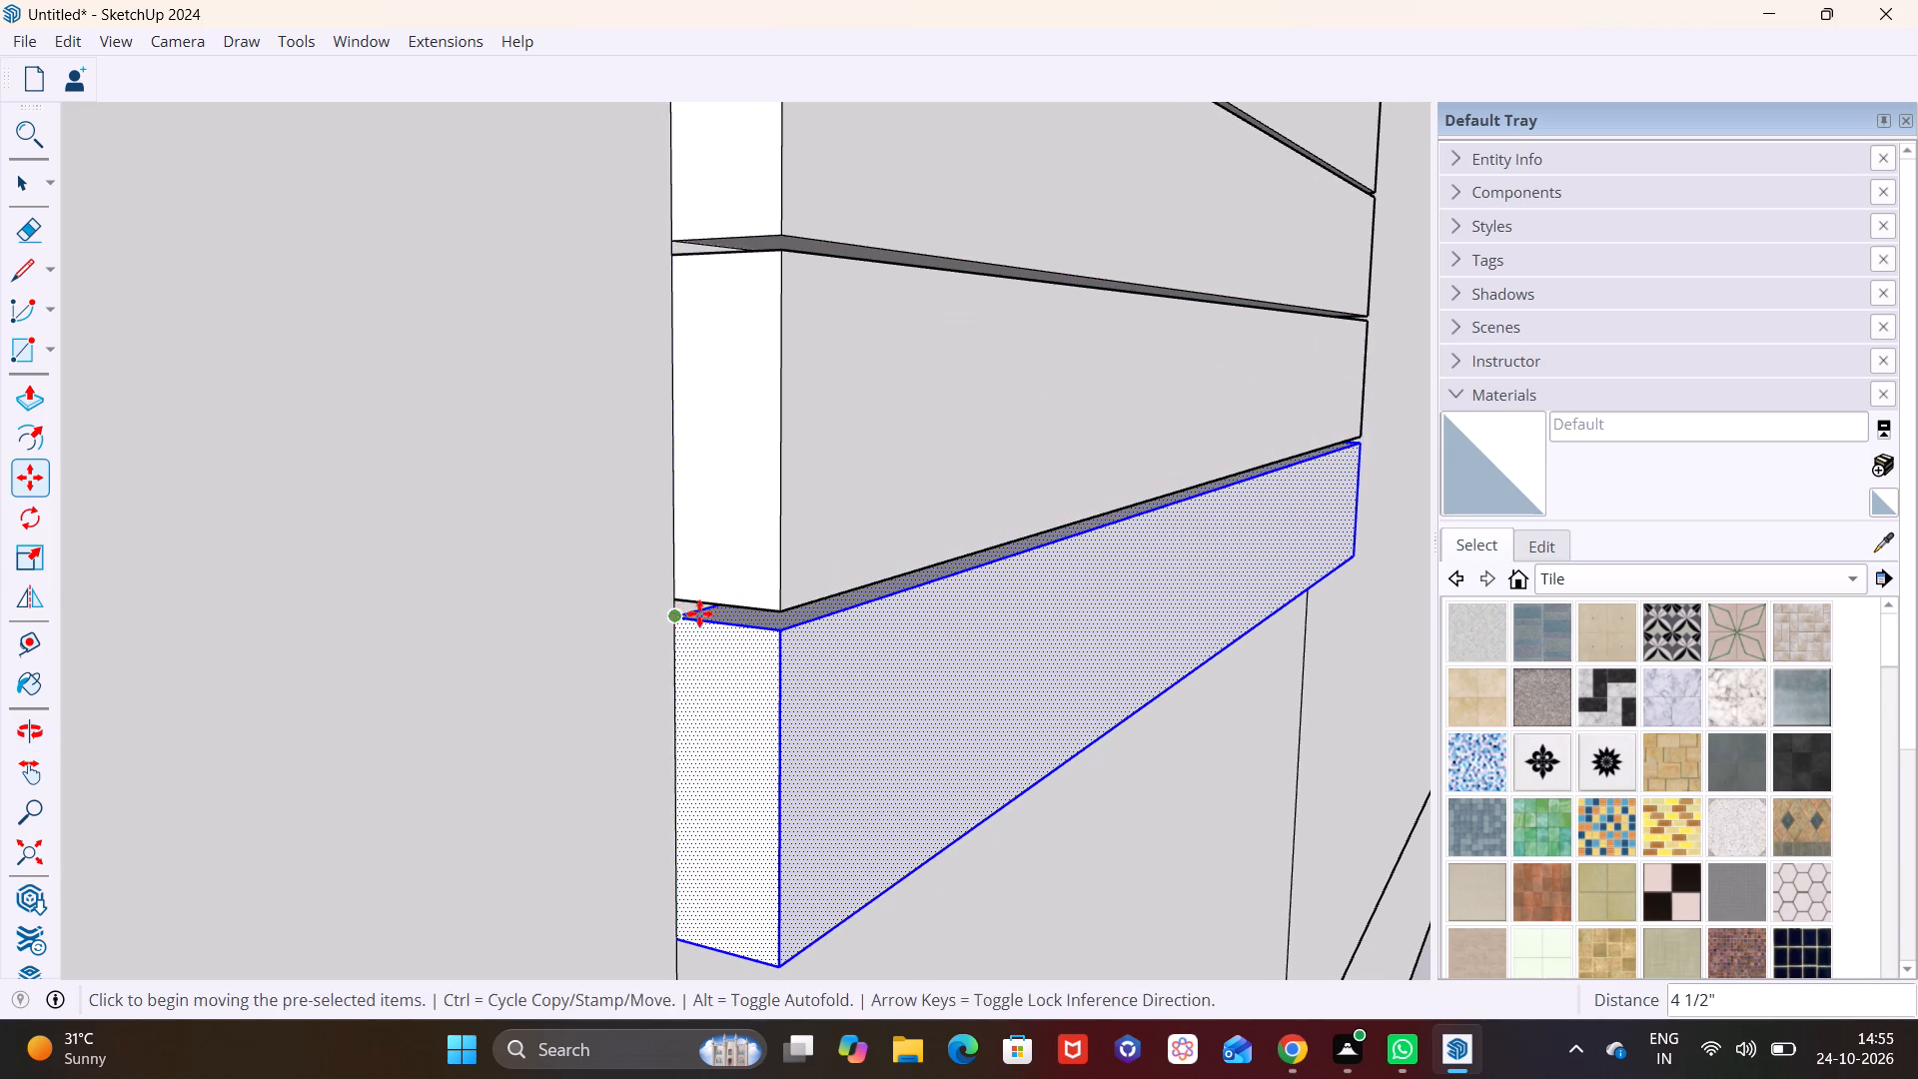
{"action": "middle_click_drag", "start_coordinate": [741, 584], "coordinate": [739, 201], "text": "shift"}
{"action": "scroll", "coordinate": [741, 478], "scroll_direction": "up", "scroll_amount": 1, "text": "shift"}
{"action": "left_click", "coordinate": [669, 259]}
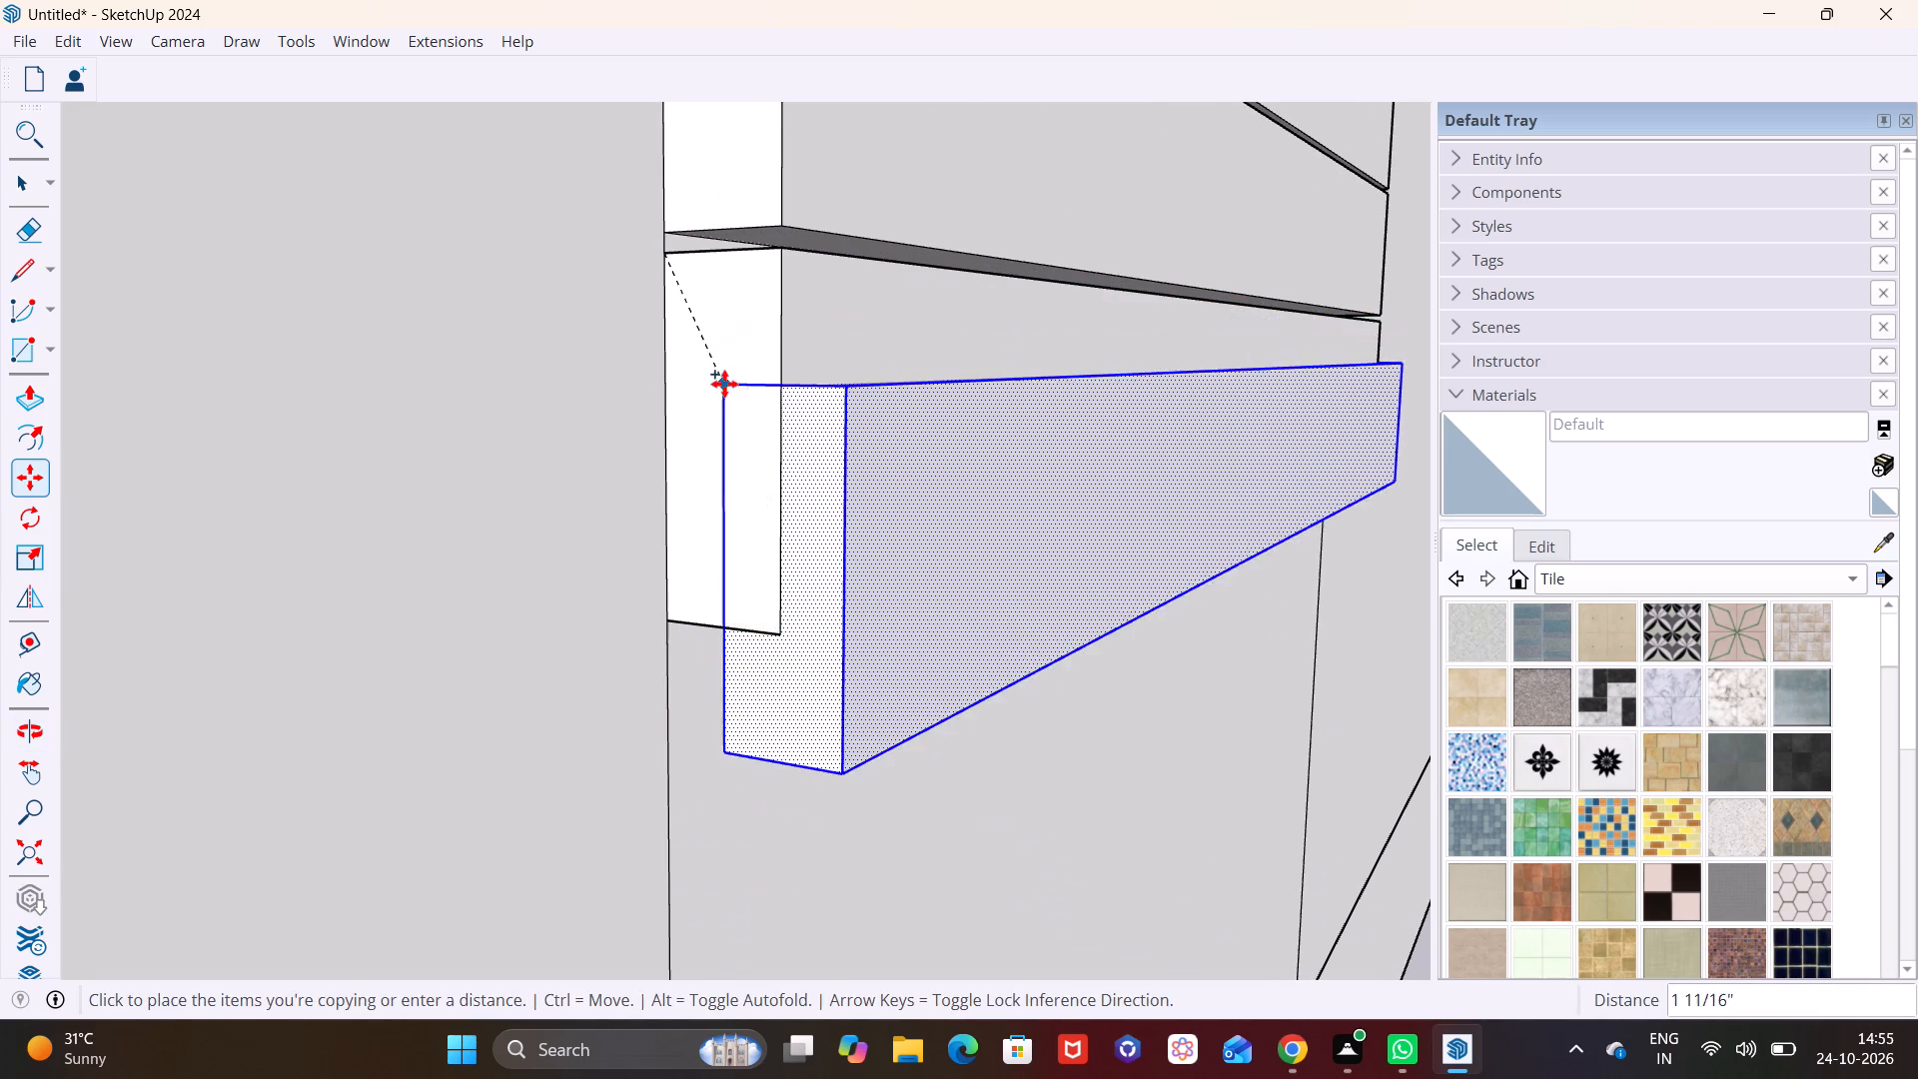
{"action": "middle_click_drag", "start_coordinate": [724, 410], "coordinate": [717, 160], "text": "shift"}
{"action": "left_click", "coordinate": [656, 397]}
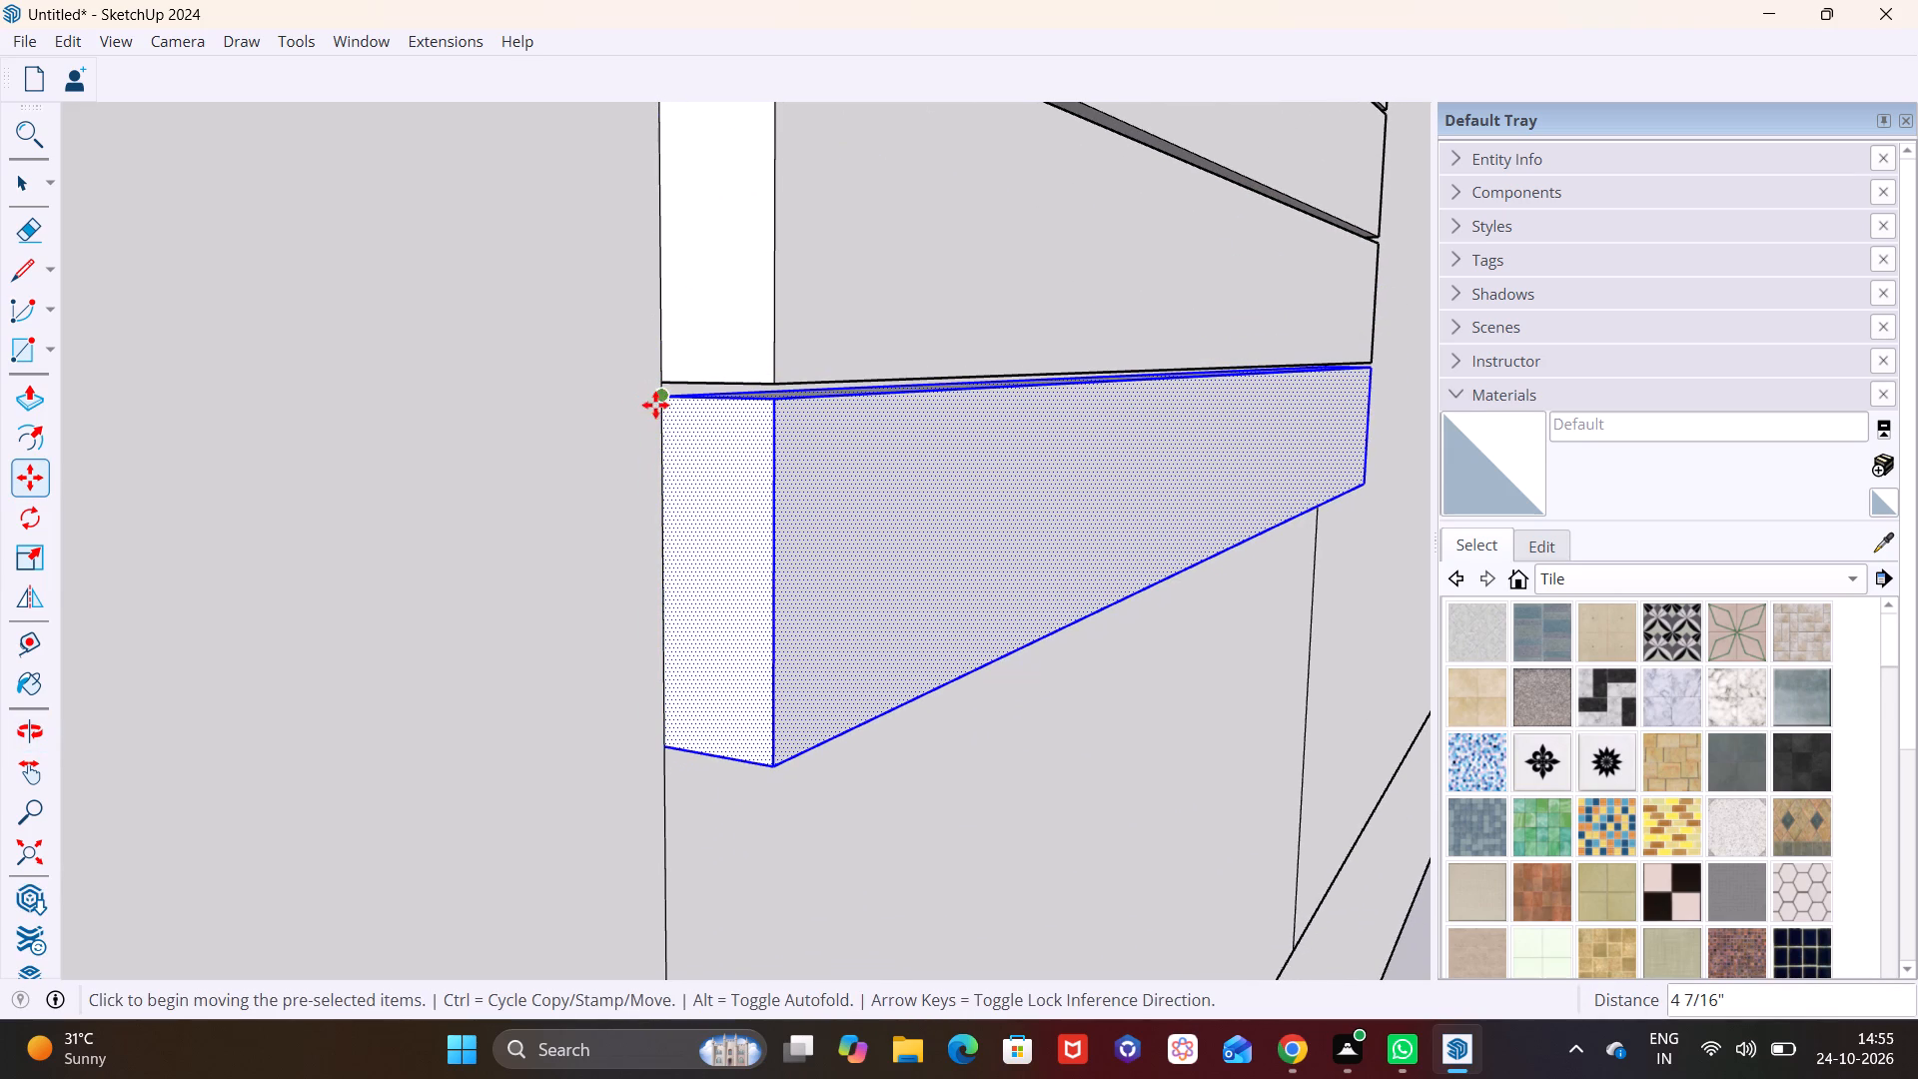
{"action": "left_click", "coordinate": [659, 397]}
{"action": "middle_click_drag", "start_coordinate": [698, 619], "coordinate": [747, 198], "text": "shift"}
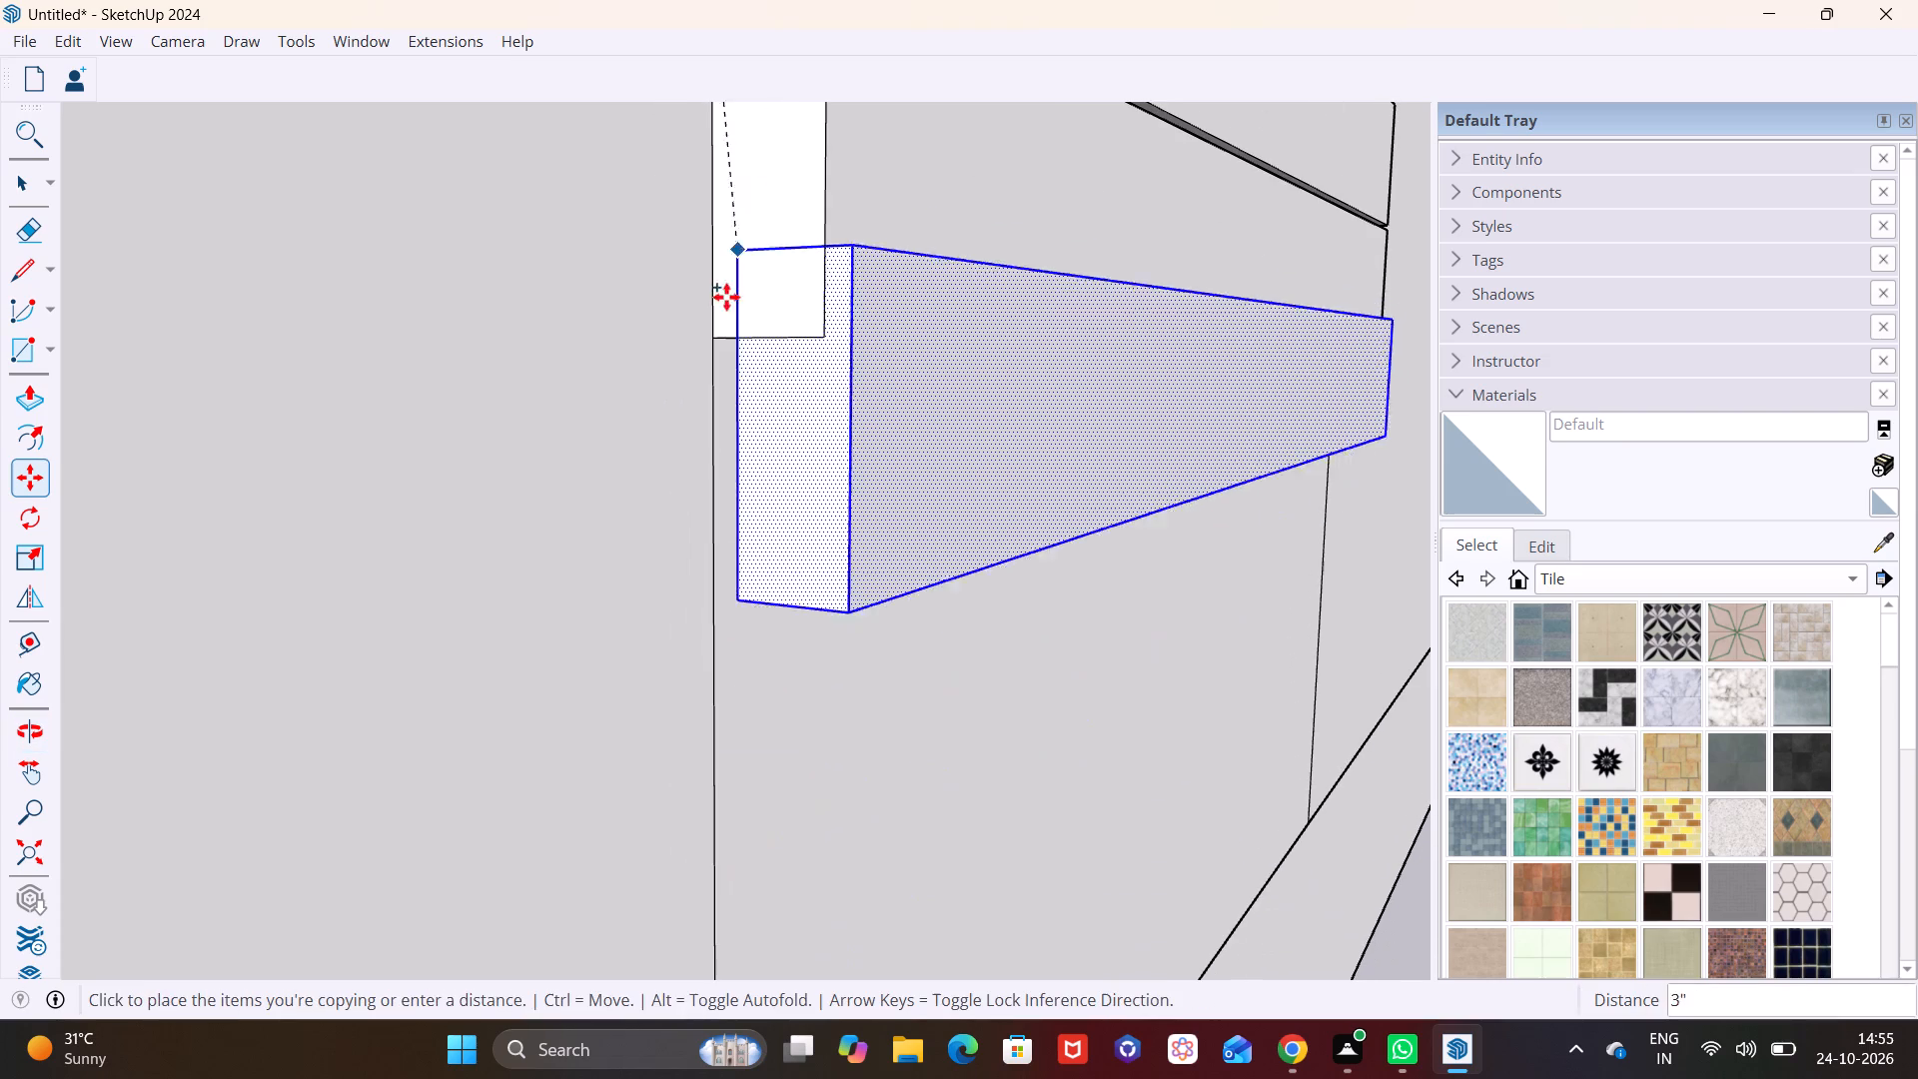
{"action": "left_click", "coordinate": [722, 353]}
Copy the block down three more times with narrow gaps, offsetting the first by 4 1/2" and ending at the wall's base.
{"action": "left_click", "coordinate": [717, 354]}
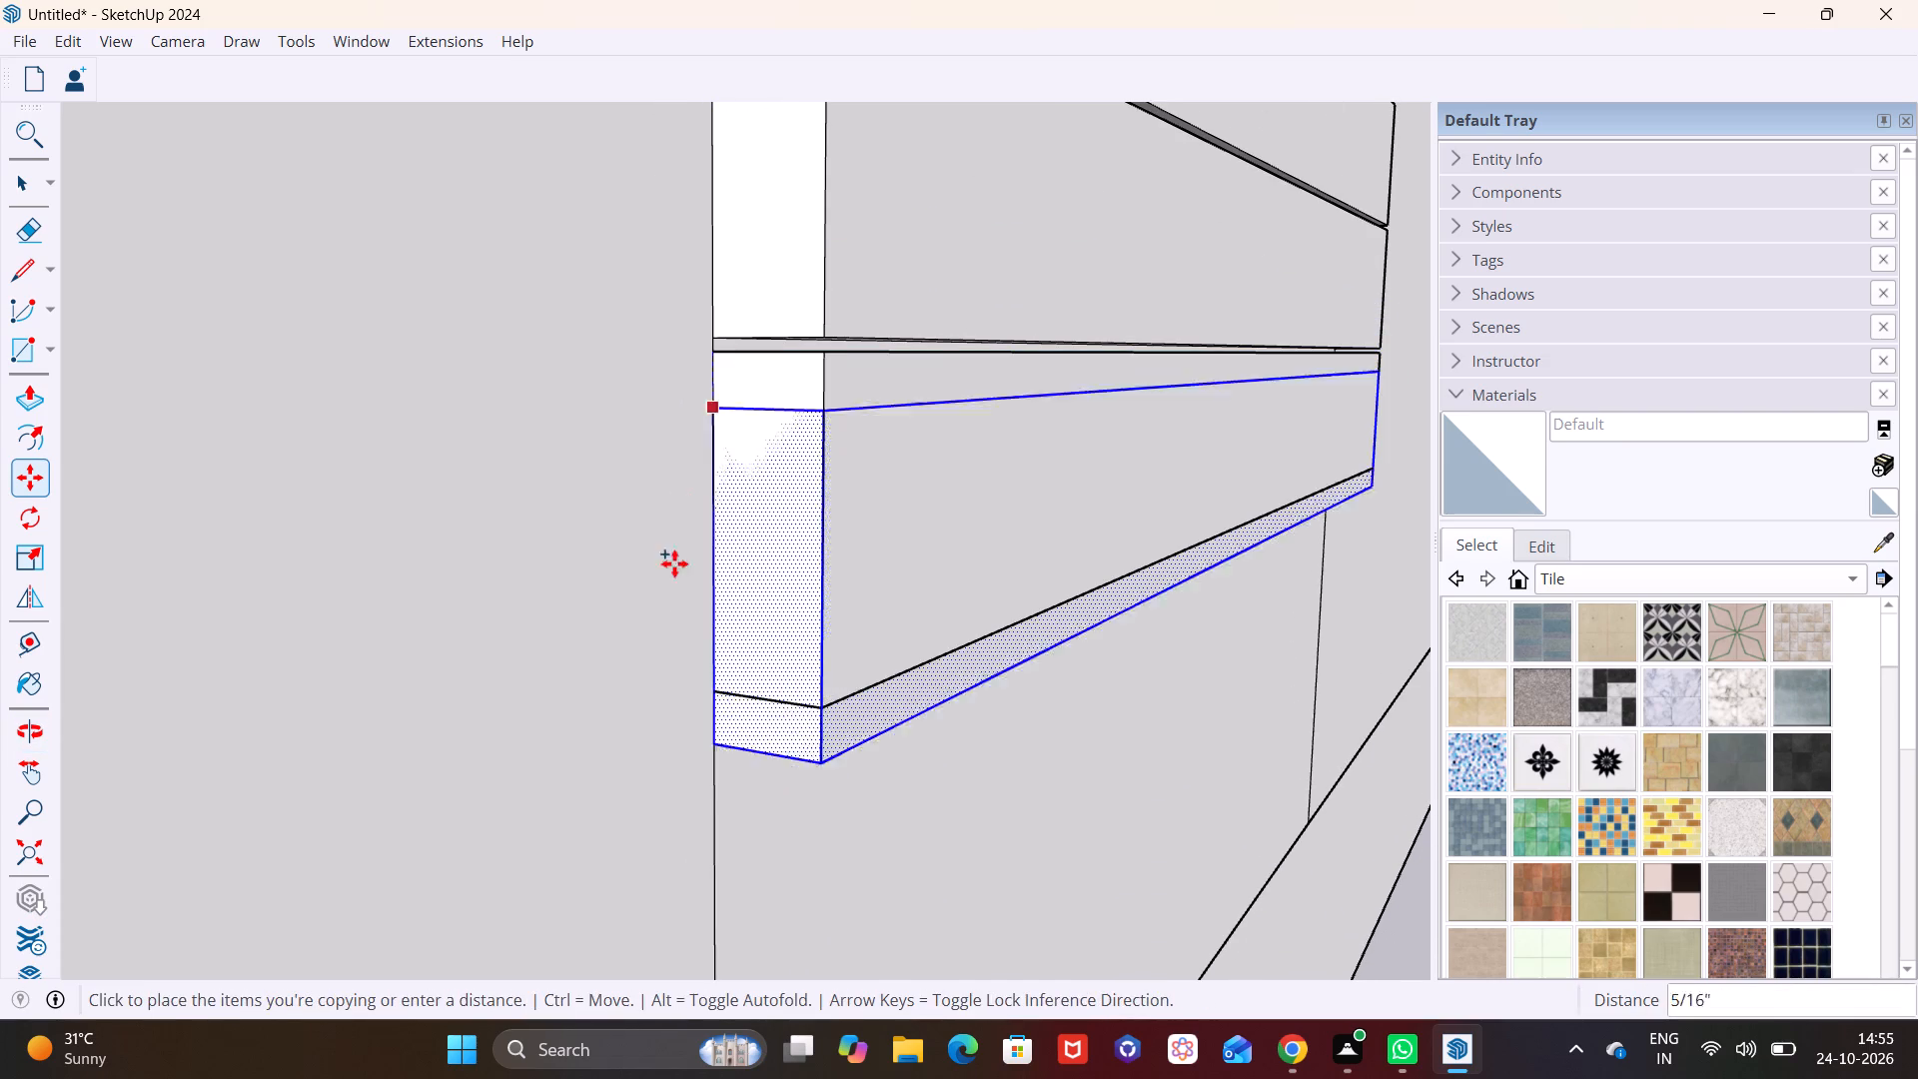
{"action": "middle_click_drag", "start_coordinate": [709, 661], "coordinate": [732, 434], "text": "shift"}
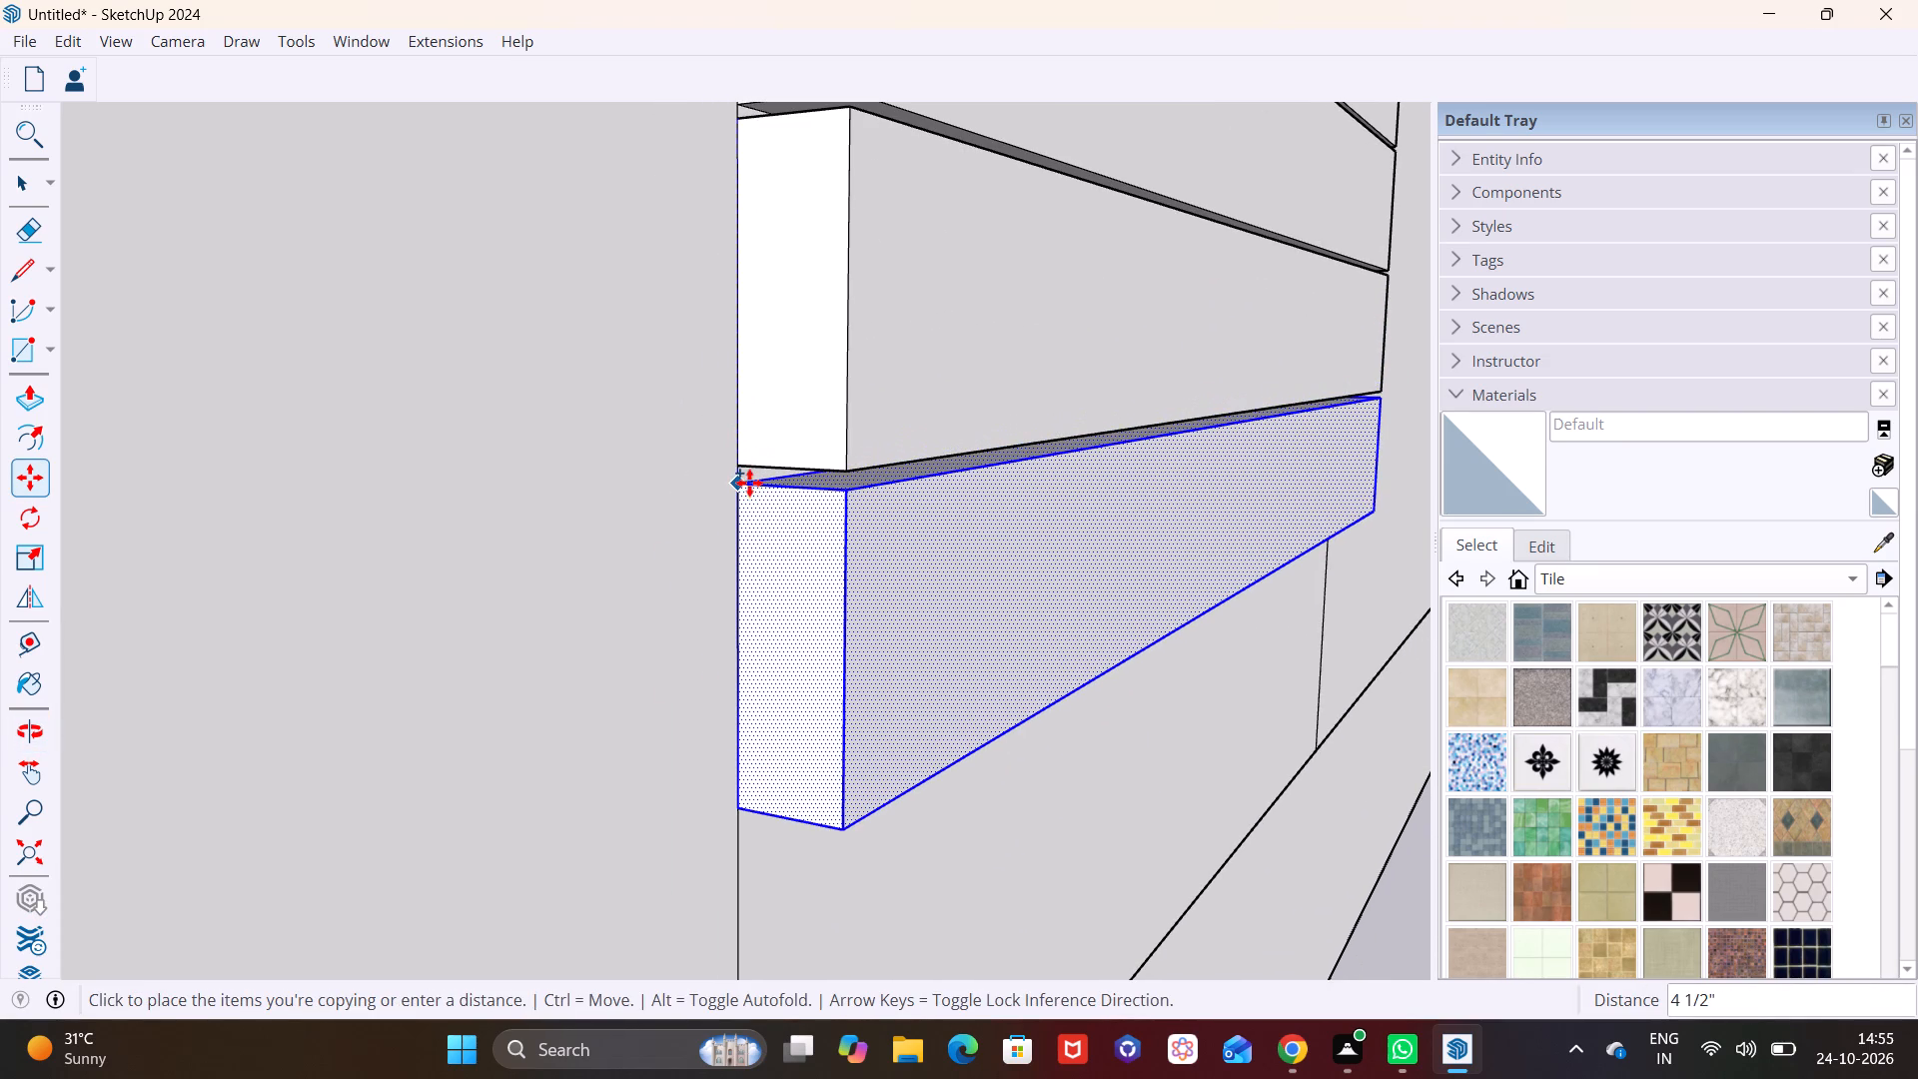
{"action": "left_click", "coordinate": [749, 483]}
{"action": "left_click", "coordinate": [735, 485]}
{"action": "middle_click_drag", "start_coordinate": [757, 653], "coordinate": [793, 267], "text": "shift"}
{"action": "scroll", "coordinate": [790, 341], "scroll_direction": "up", "scroll_amount": 1, "text": "shift"}
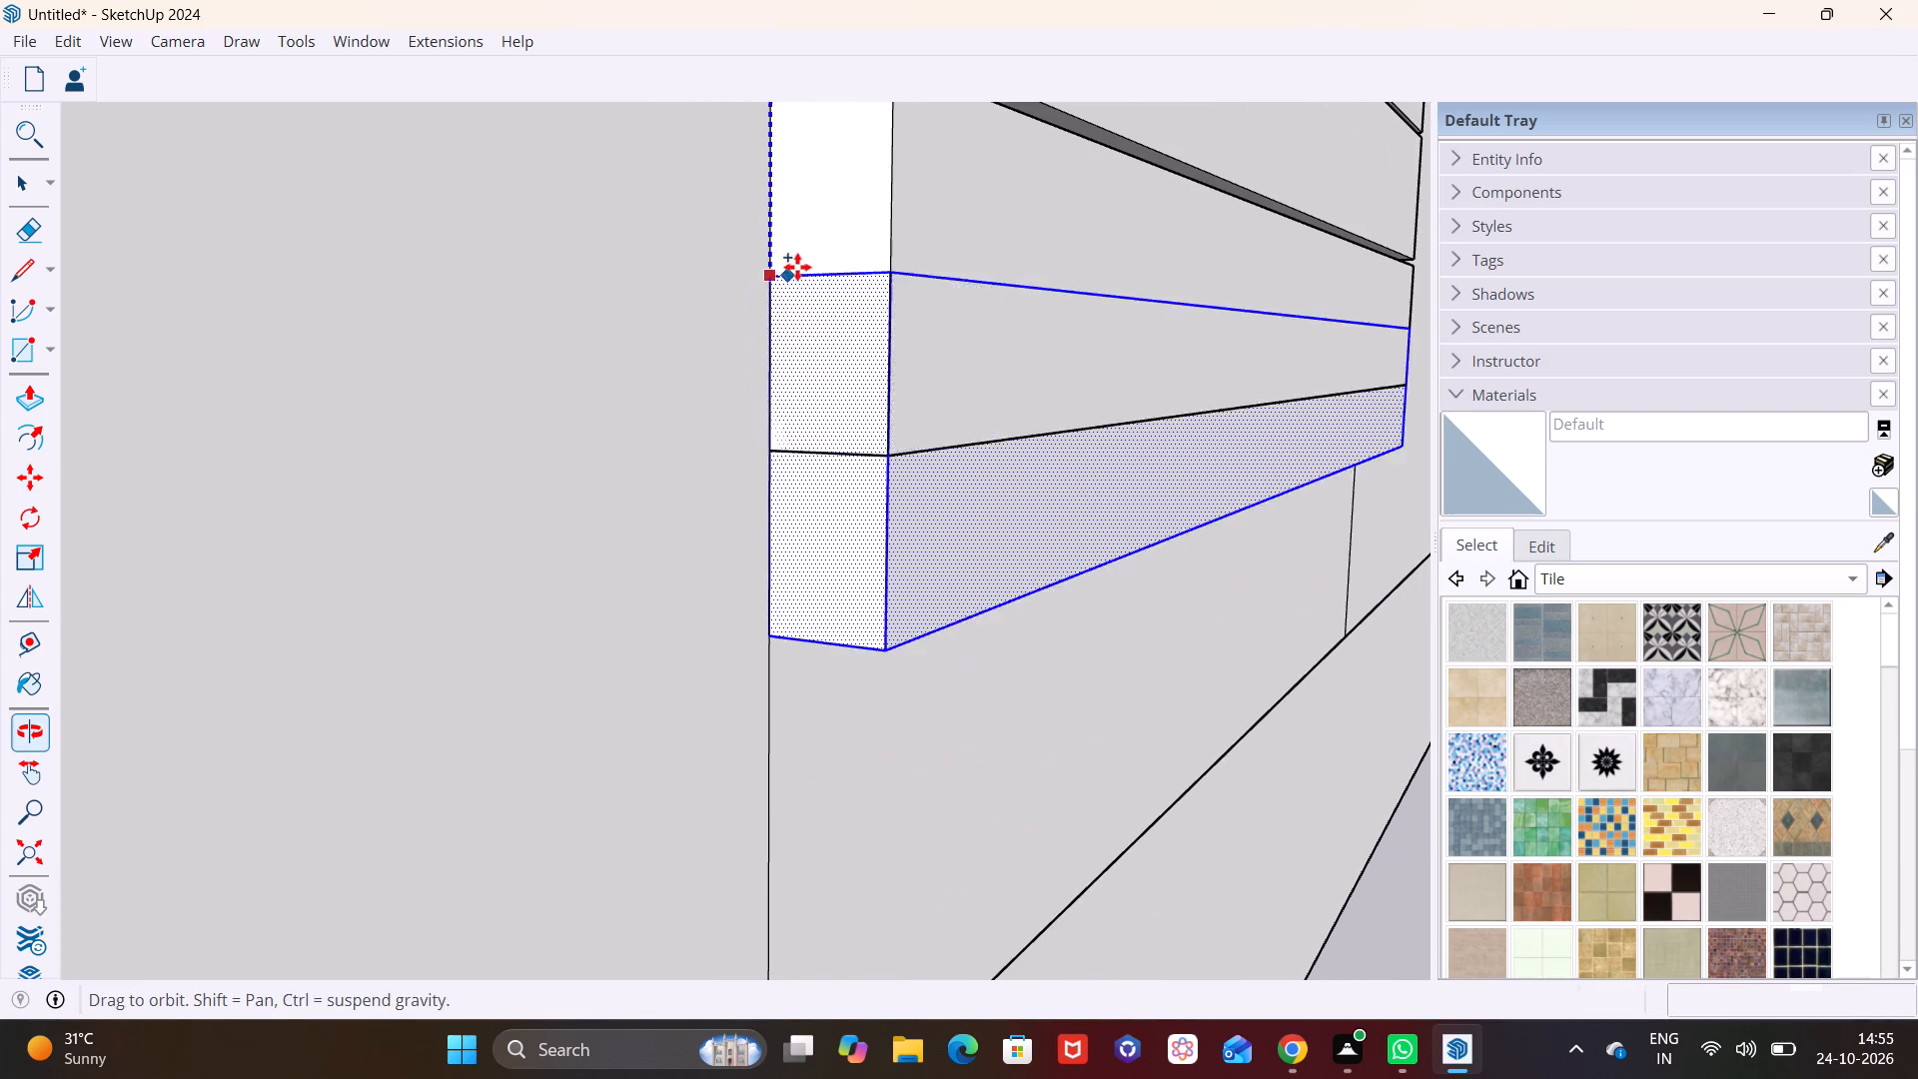
{"action": "left_click", "coordinate": [772, 473]}
{"action": "middle_click_drag", "start_coordinate": [846, 500], "coordinate": [850, 316], "text": "shift"}
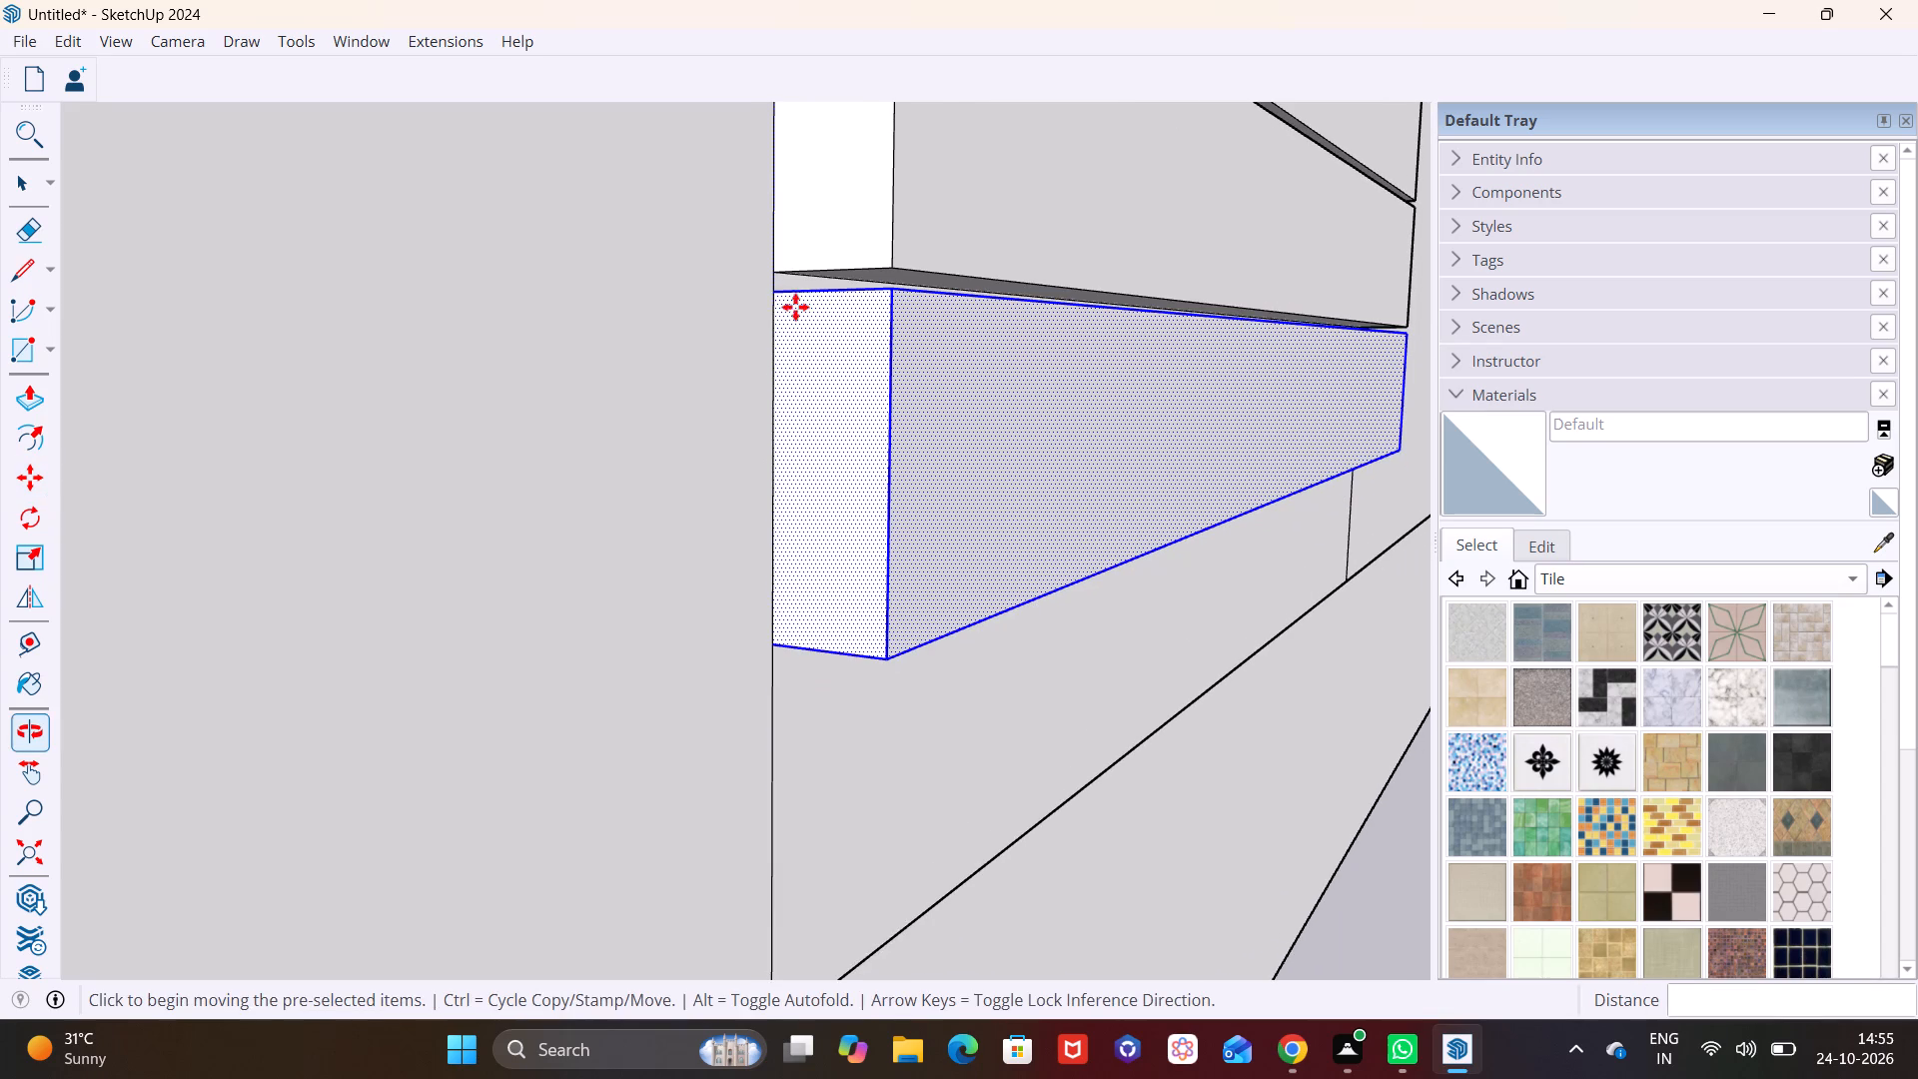
{"action": "left_click", "coordinate": [777, 290]}
{"action": "middle_click_drag", "start_coordinate": [763, 528], "coordinate": [769, 250], "text": "shift"}
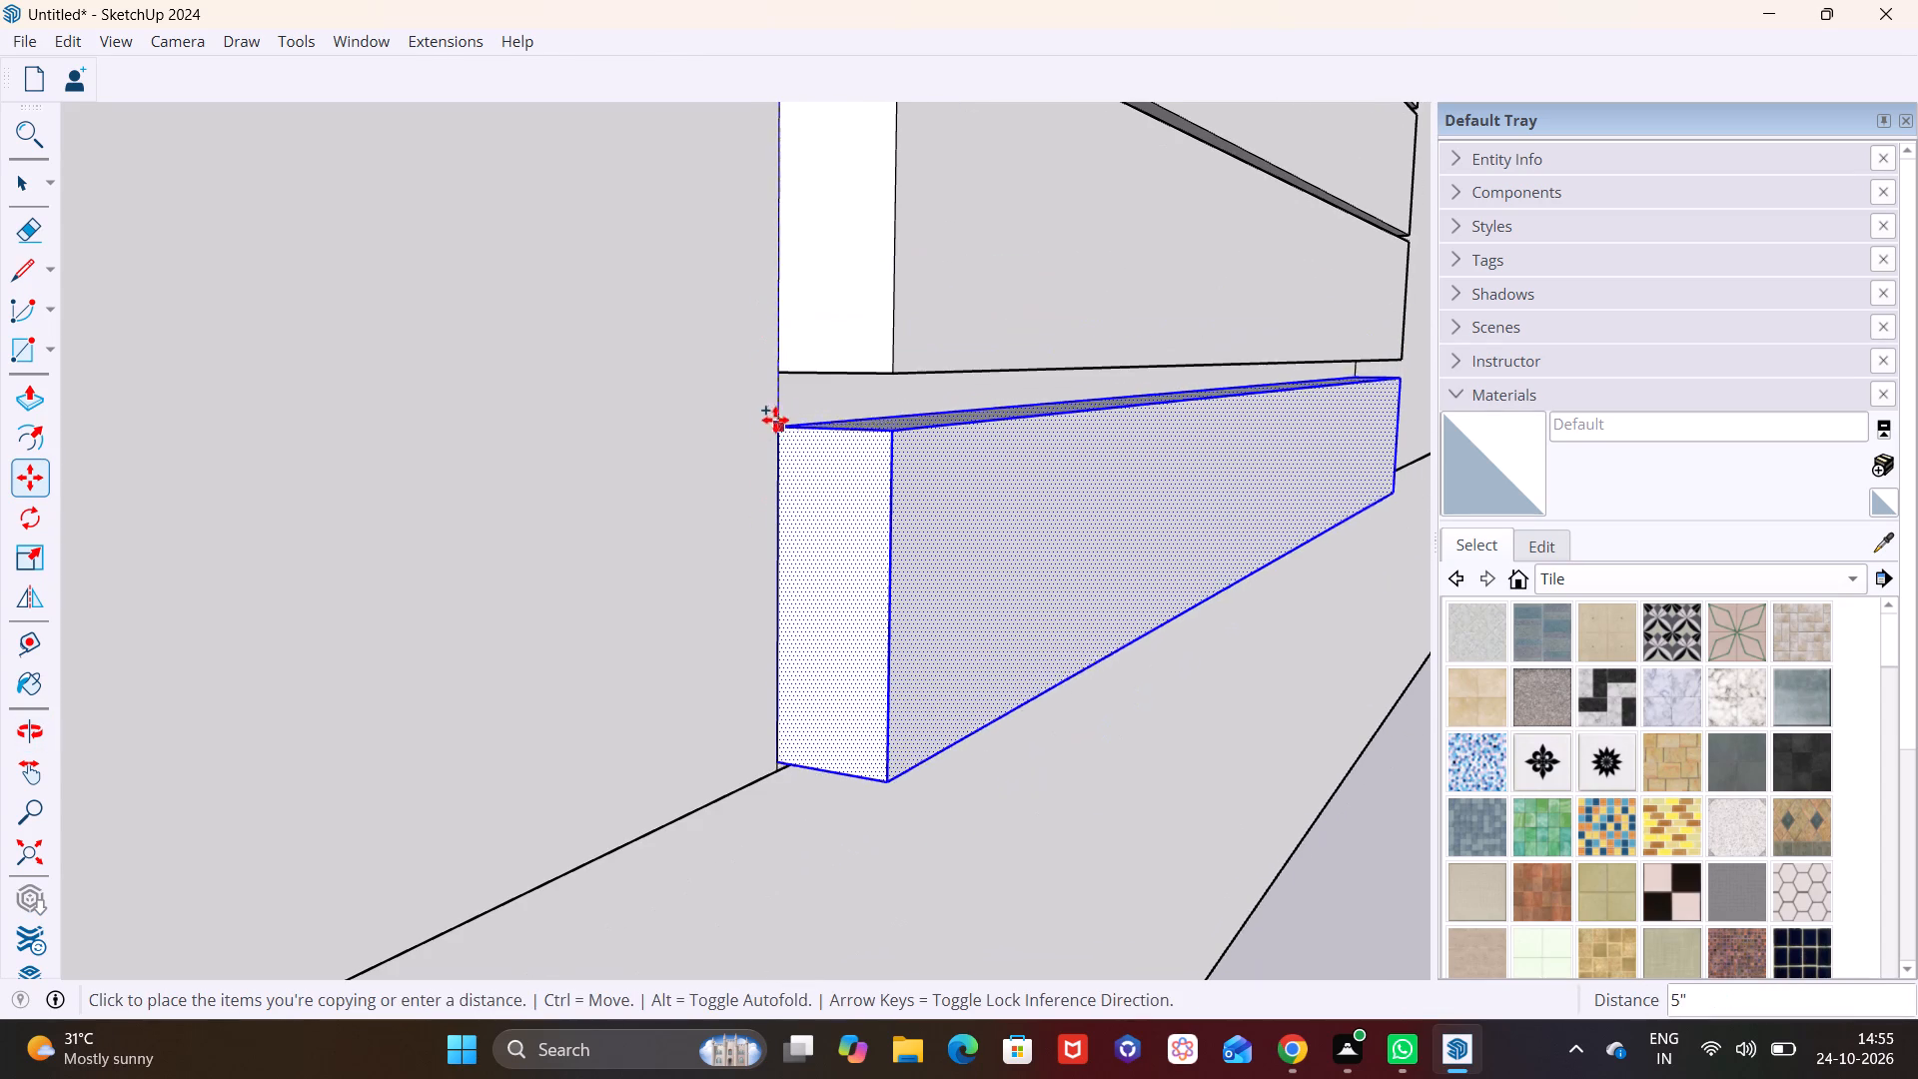
{"action": "left_click", "coordinate": [777, 390]}
{"action": "key", "text": "space"}
{"action": "left_click", "coordinate": [1084, 695]}
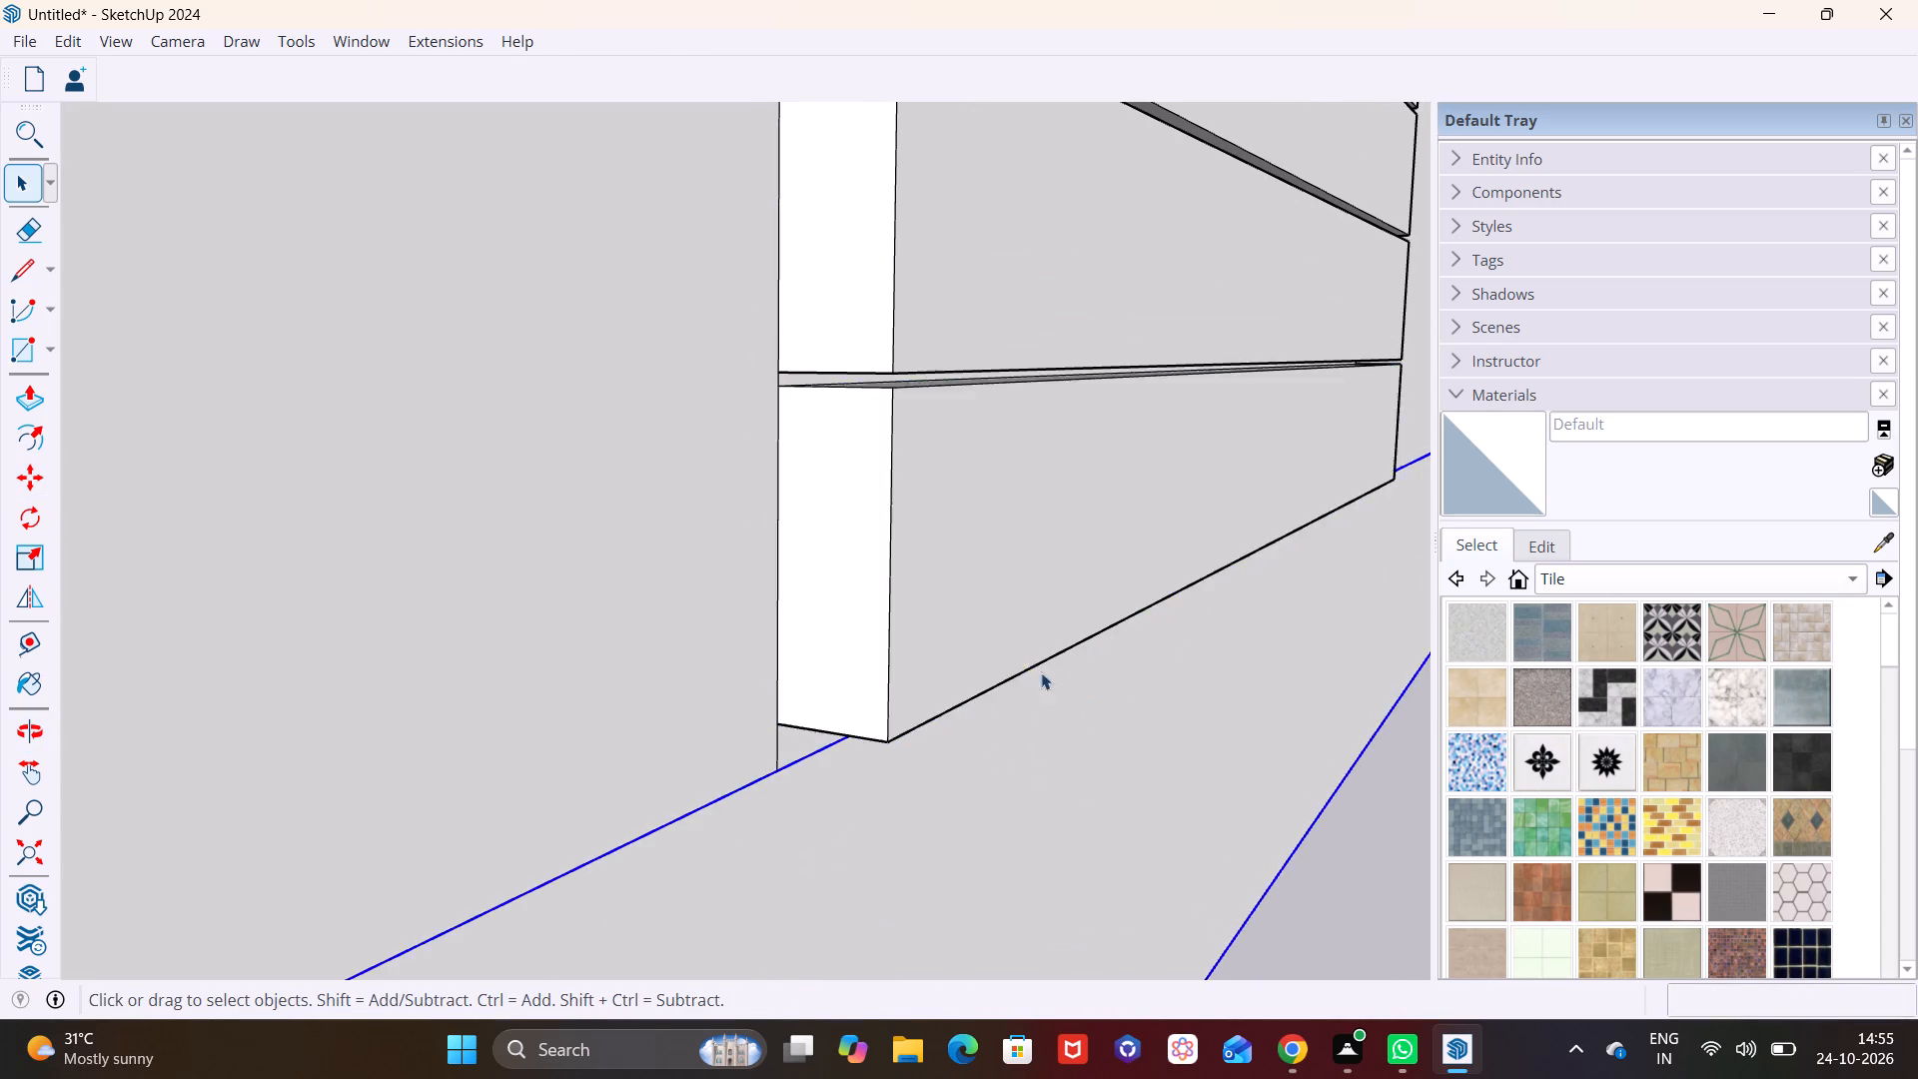
{"action": "scroll", "coordinate": [1020, 676], "scroll_direction": "down", "scroll_amount": 20}
{"action": "scroll", "coordinate": [1020, 676], "scroll_direction": "down", "scroll_amount": 2}
{"action": "middle_click_drag", "start_coordinate": [999, 768], "coordinate": [665, 660]}
{"action": "scroll", "coordinate": [887, 726], "scroll_direction": "down", "scroll_amount": 7}
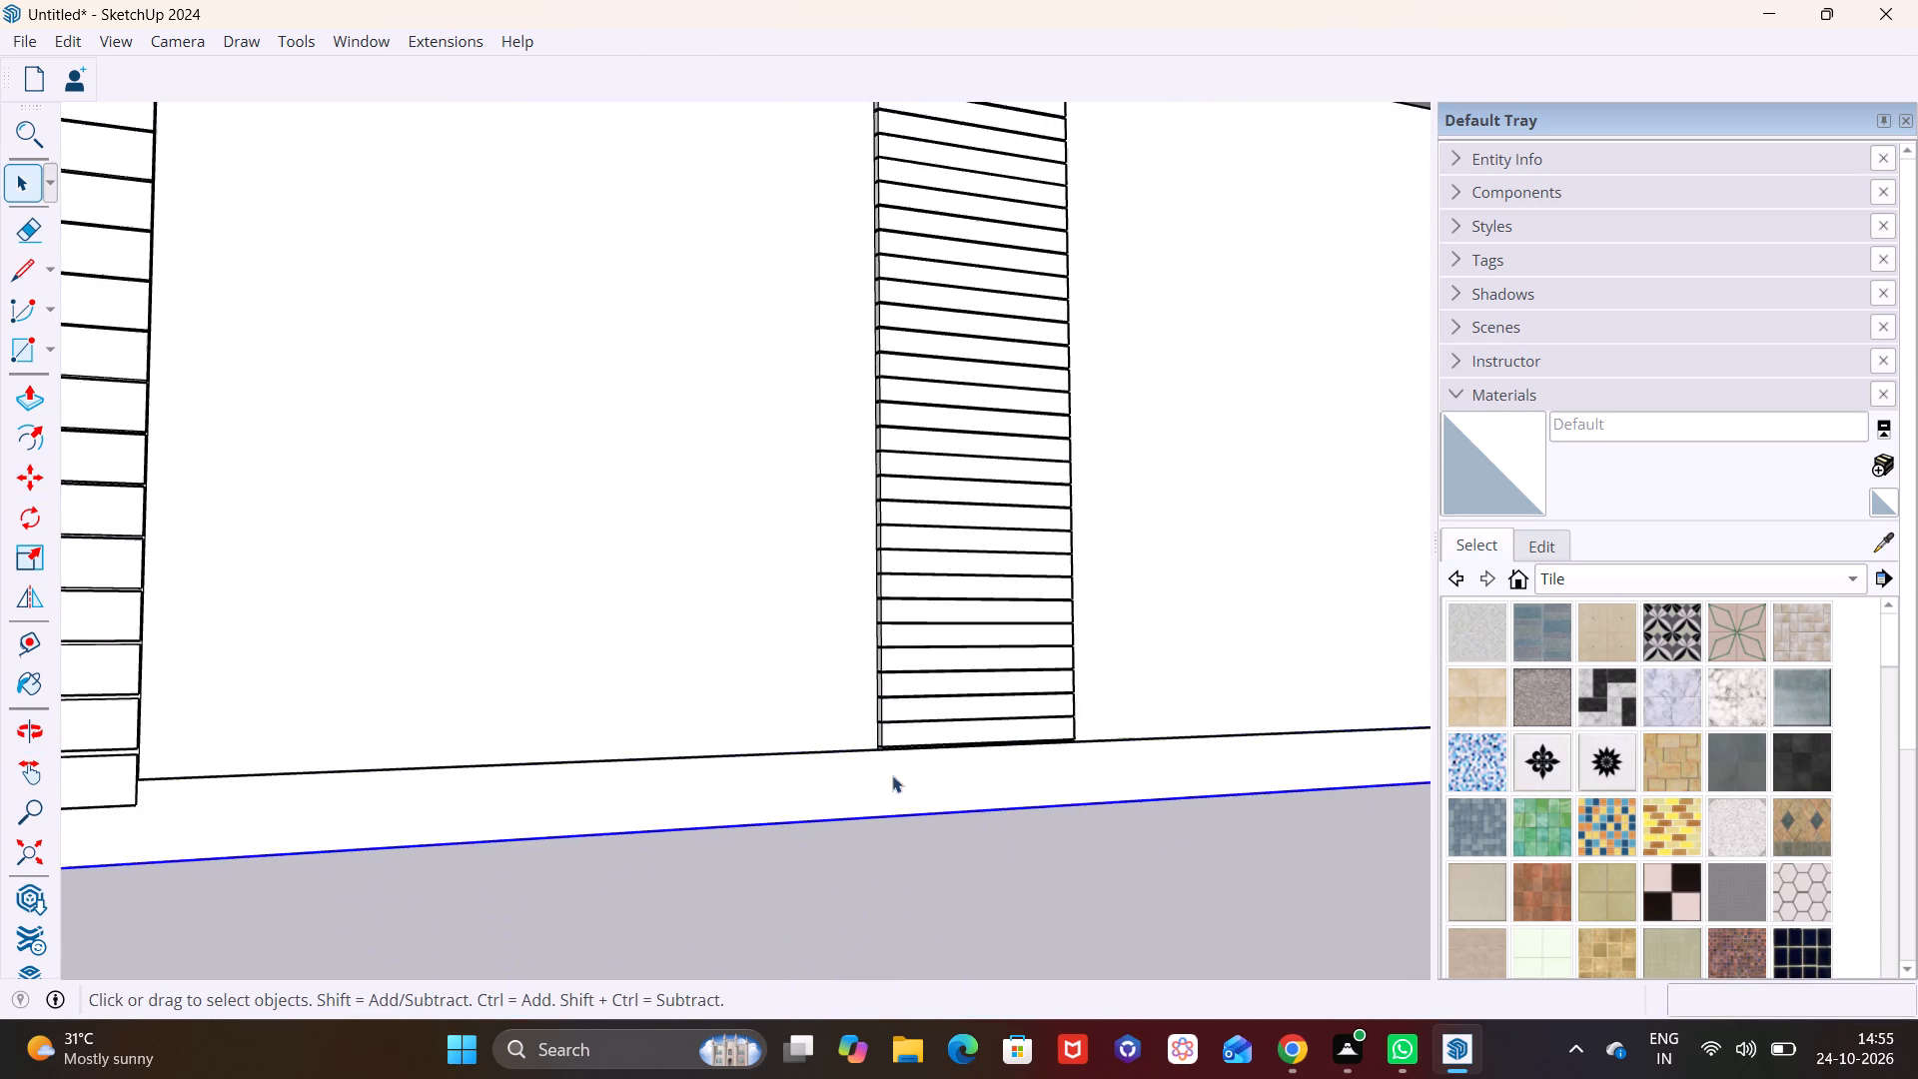
Undo all the gapped block copies and the original block on the second side-wall pilaster, back to its plain outlined strip.
{"action": "scroll", "coordinate": [892, 775], "scroll_direction": "down", "scroll_amount": 2}
{"action": "left_click", "coordinate": [916, 859]}
{"action": "middle_click_drag", "start_coordinate": [899, 756], "coordinate": [697, 752]}
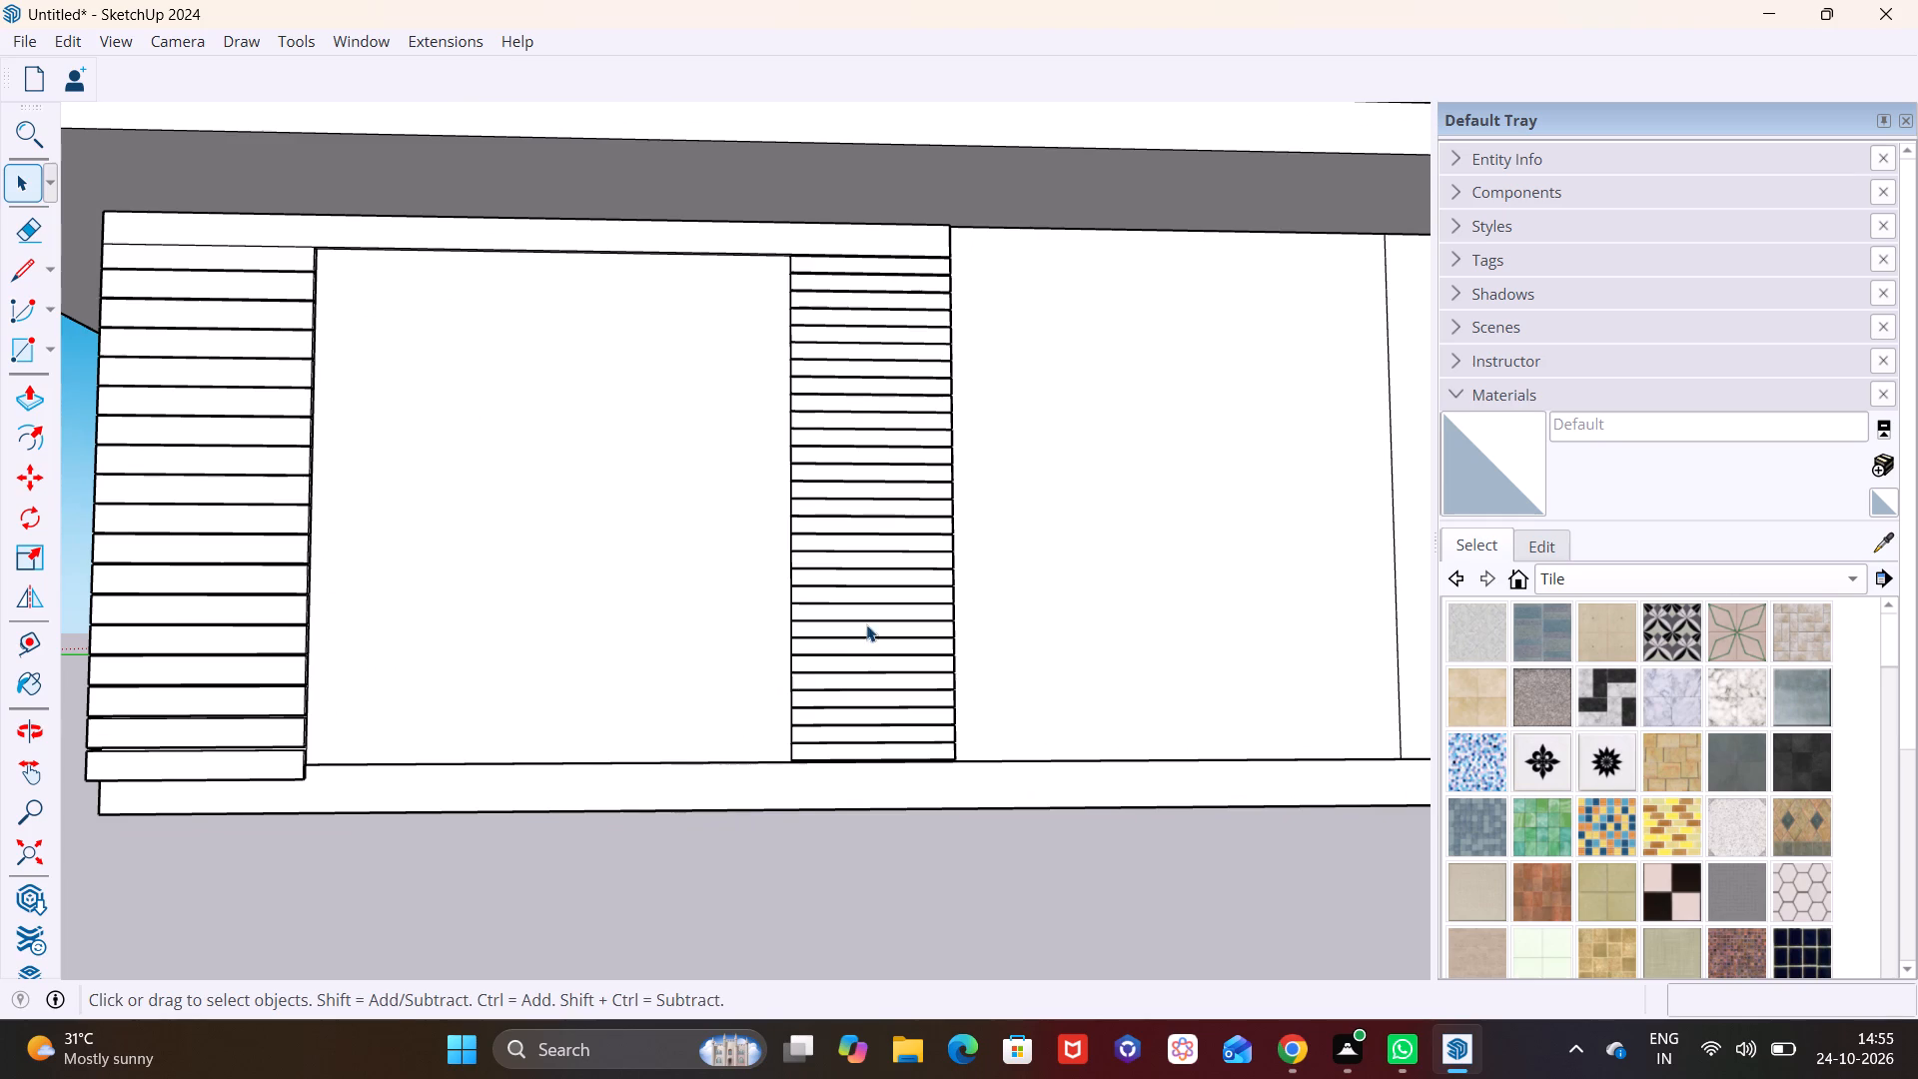
{"action": "middle_click_drag", "start_coordinate": [857, 643], "coordinate": [719, 717]}
{"action": "scroll", "coordinate": [747, 659], "scroll_direction": "down", "scroll_amount": 6}
{"action": "middle_click_drag", "start_coordinate": [805, 650], "coordinate": [922, 635]}
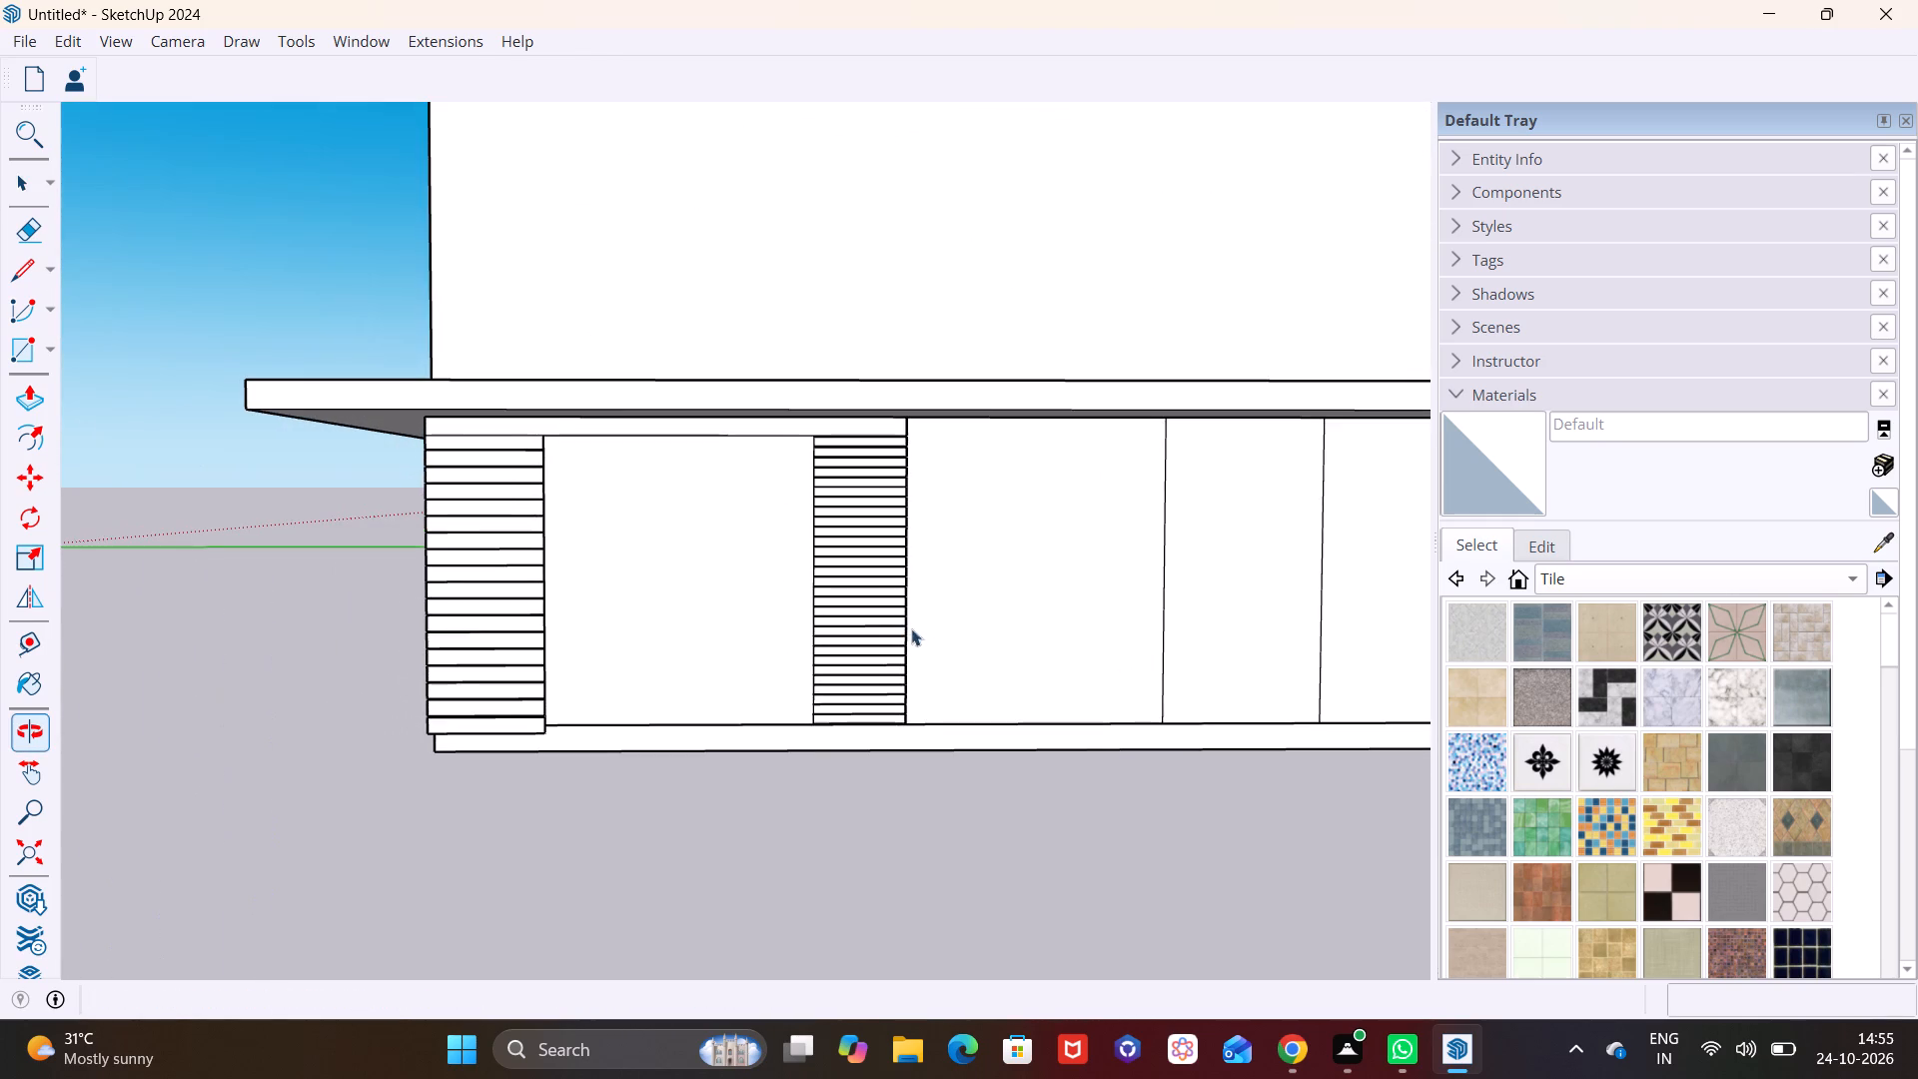
{"action": "scroll", "coordinate": [885, 620], "scroll_direction": "up", "scroll_amount": 2}
{"action": "key", "text": "ctrl+z"}
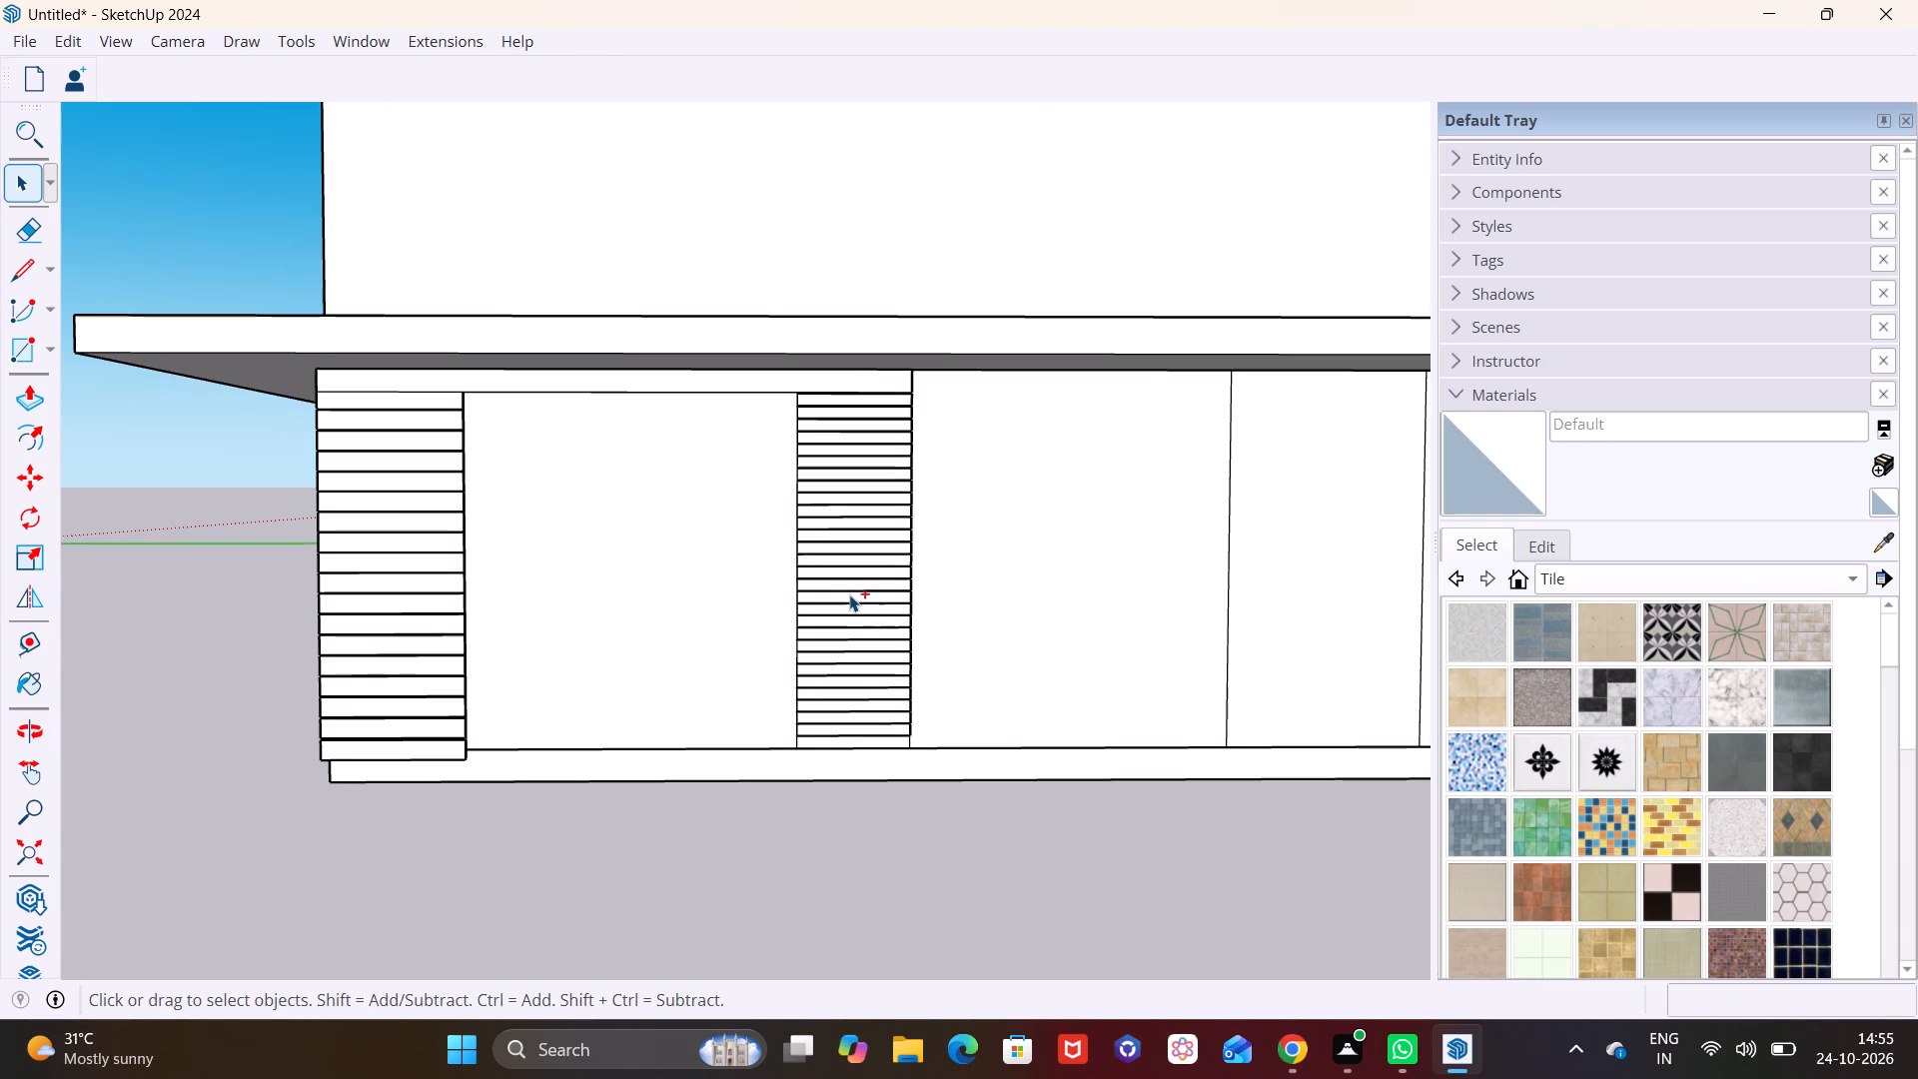
{"action": "key", "text": "ctrl+z"}
{"action": "key", "text": "ctrl+z"}
{"action": "key", "text": "ctrl+z"}
{"action": "key", "text": "ctrl+z"}
{"action": "key", "text": "ctrl+z"}
{"action": "key", "text": "ctrl+z"}
{"action": "key", "text": "ctrl+z"}
{"action": "key", "text": "ctrl+z"}
{"action": "key", "text": "ctrl+z"}
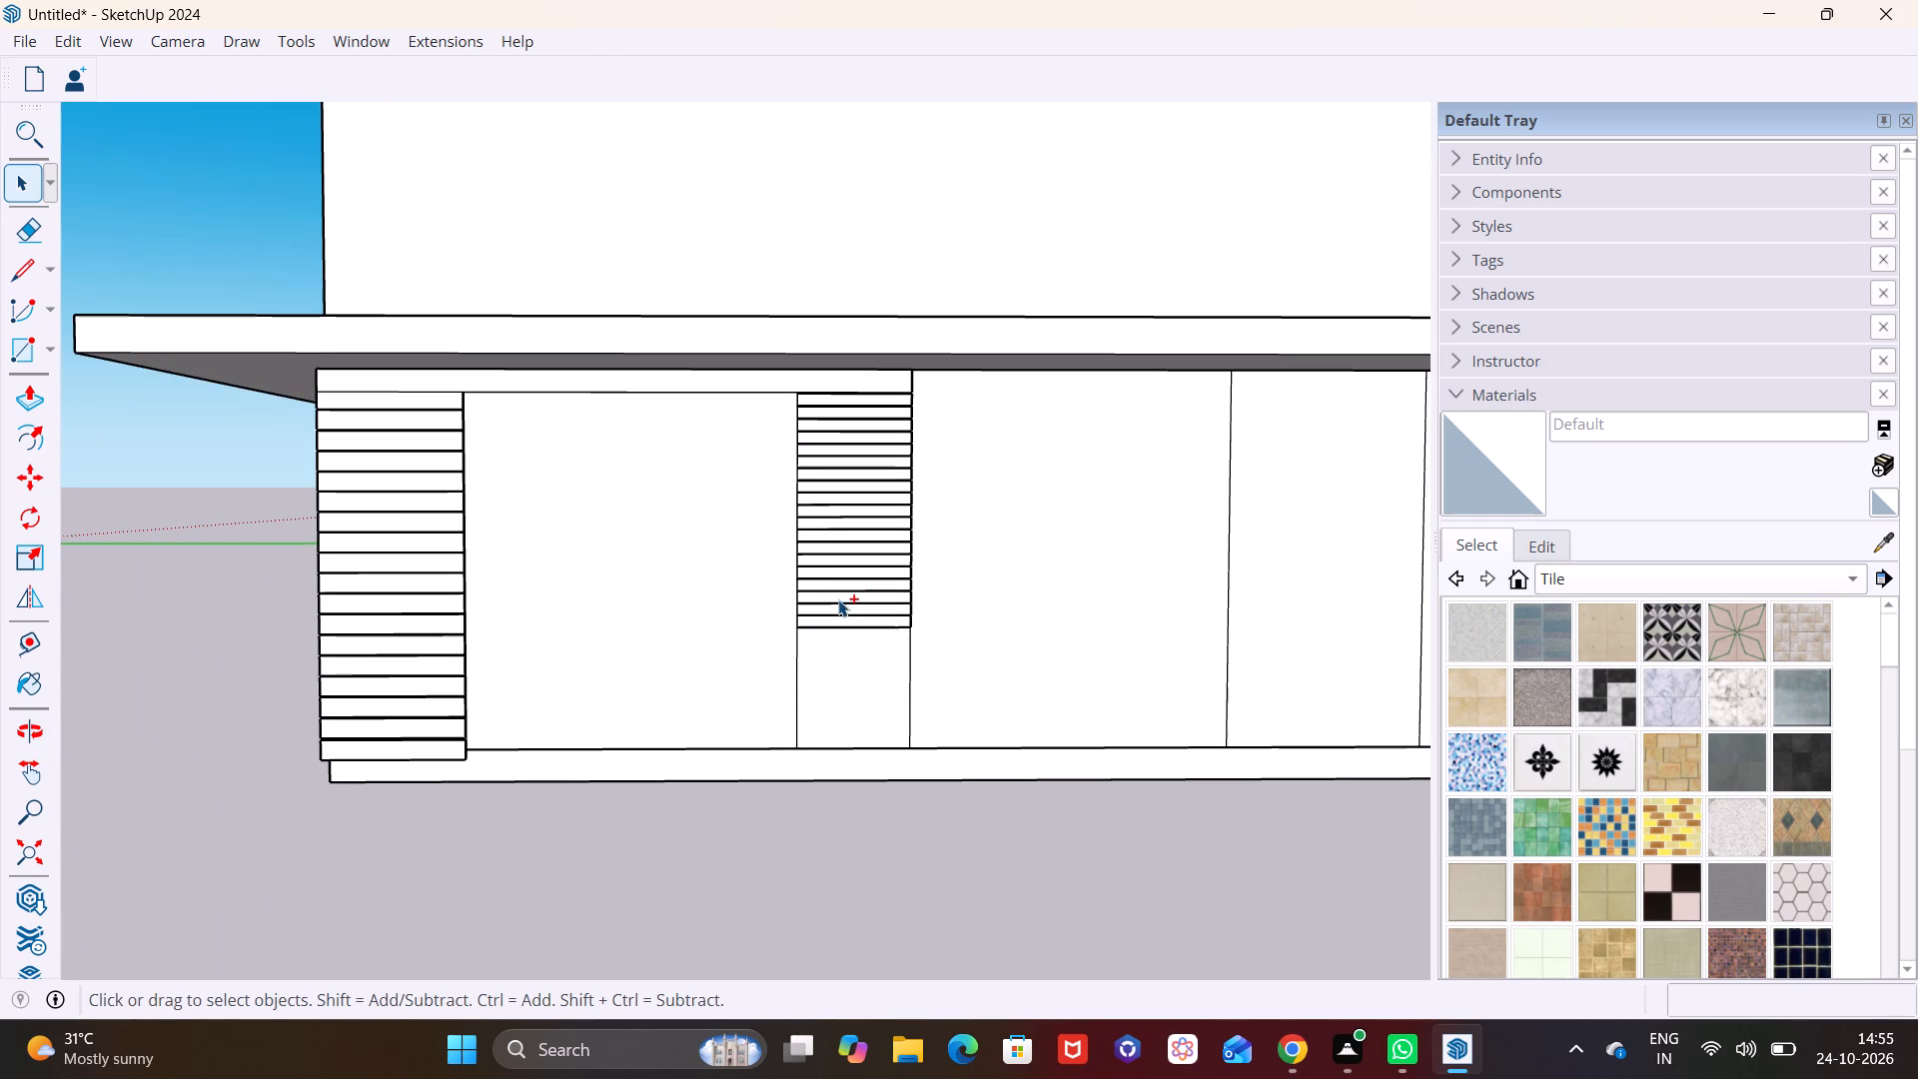
{"action": "key", "text": "ctrl+z"}
{"action": "key", "text": "ctrl+z"}
{"action": "key", "text": "ctrl+z"}
{"action": "key", "text": "ctrl+z"}
{"action": "key", "text": "ctrl+z"}
{"action": "key", "text": "ctrl+z"}
{"action": "key", "text": "ctrl+z"}
{"action": "key", "text": "ctrl+z"}
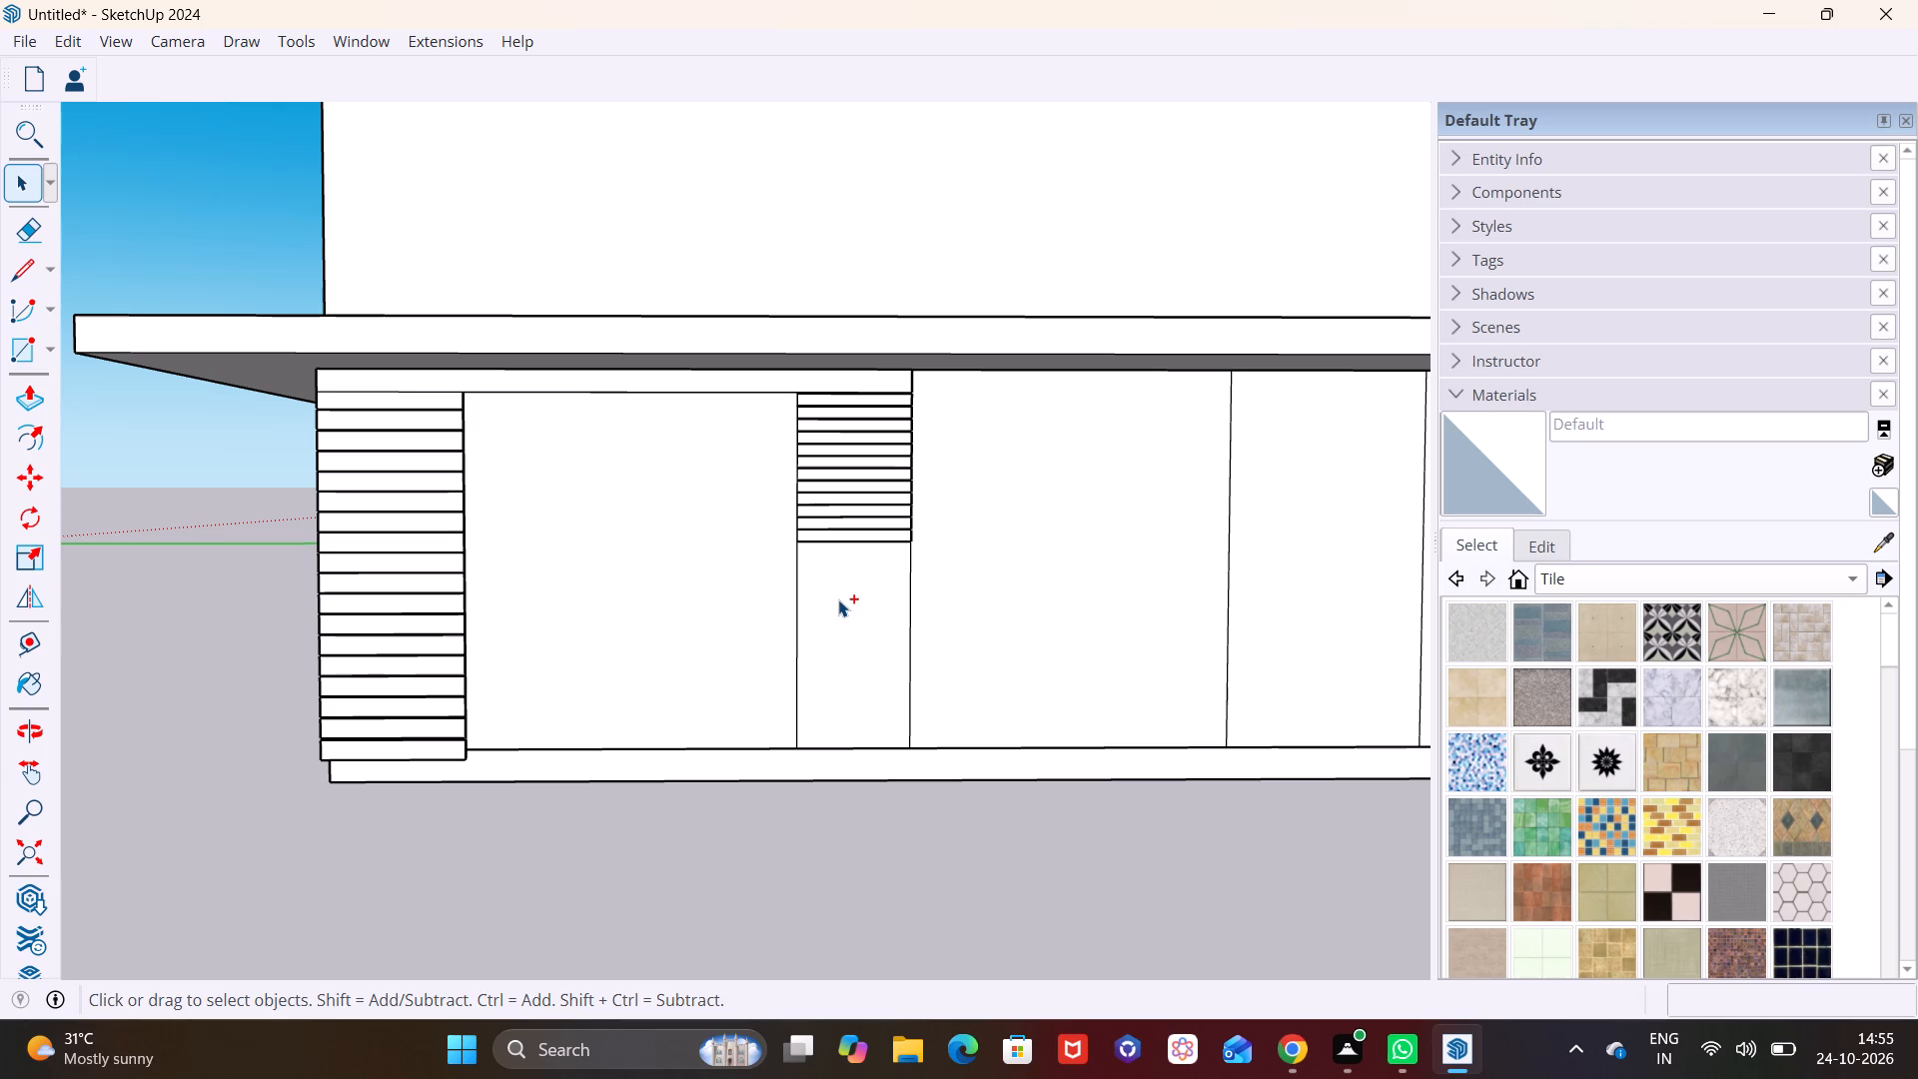
{"action": "key", "text": "ctrl+z"}
{"action": "key", "text": "ctrl+z"}
{"action": "key", "text": "ctrl+z"}
{"action": "key", "text": "ctrl+z"}
{"action": "key", "text": "ctrl+z"}
{"action": "key", "text": "ctrl+z"}
{"action": "key", "text": "ctrl+z"}
{"action": "key", "text": "ctrl+z"}
{"action": "key", "text": "ctrl+z"}
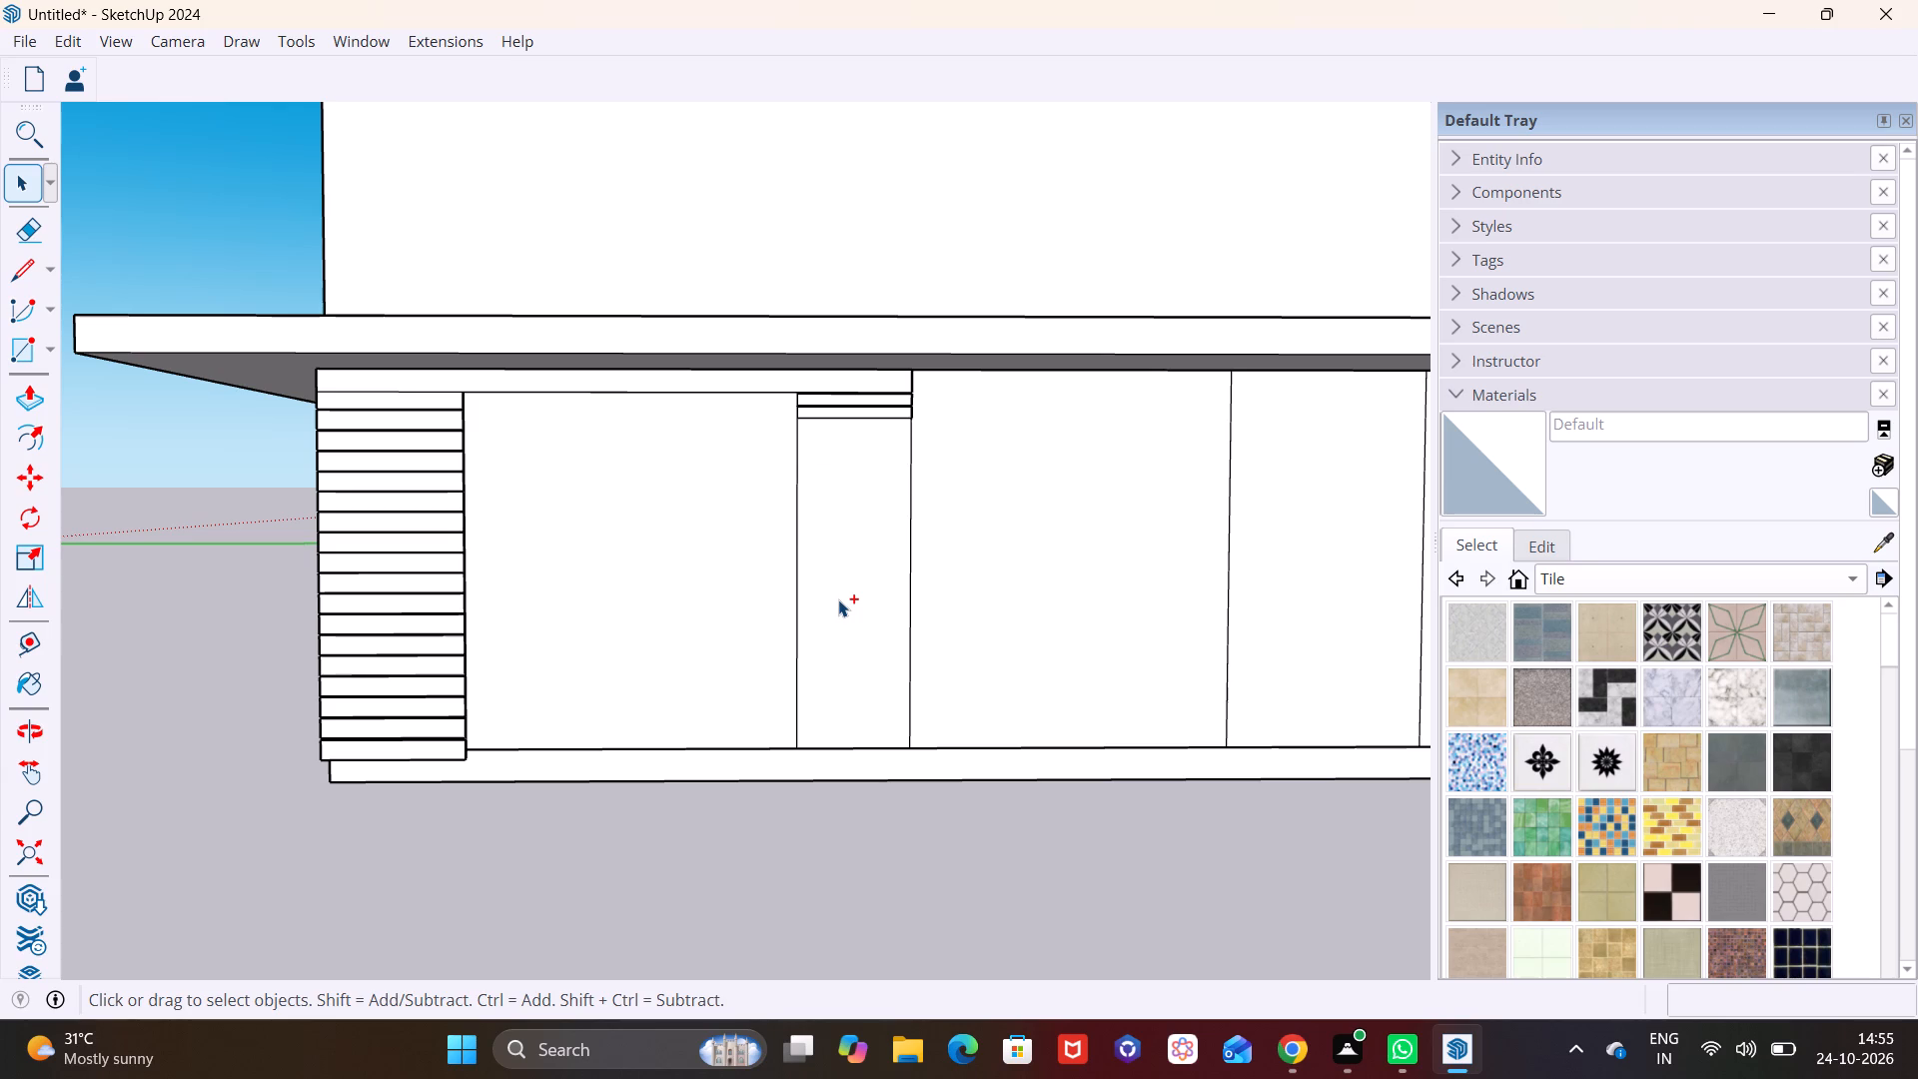
{"action": "key", "text": "ctrl+z"}
{"action": "key", "text": "ctrl+z"}
{"action": "key", "text": "ctrl+z"}
Examine the finished corner pilaster's stacked blocks and gaps on its front and side faces.
{"action": "scroll", "coordinate": [861, 418], "scroll_direction": "up", "scroll_amount": 2}
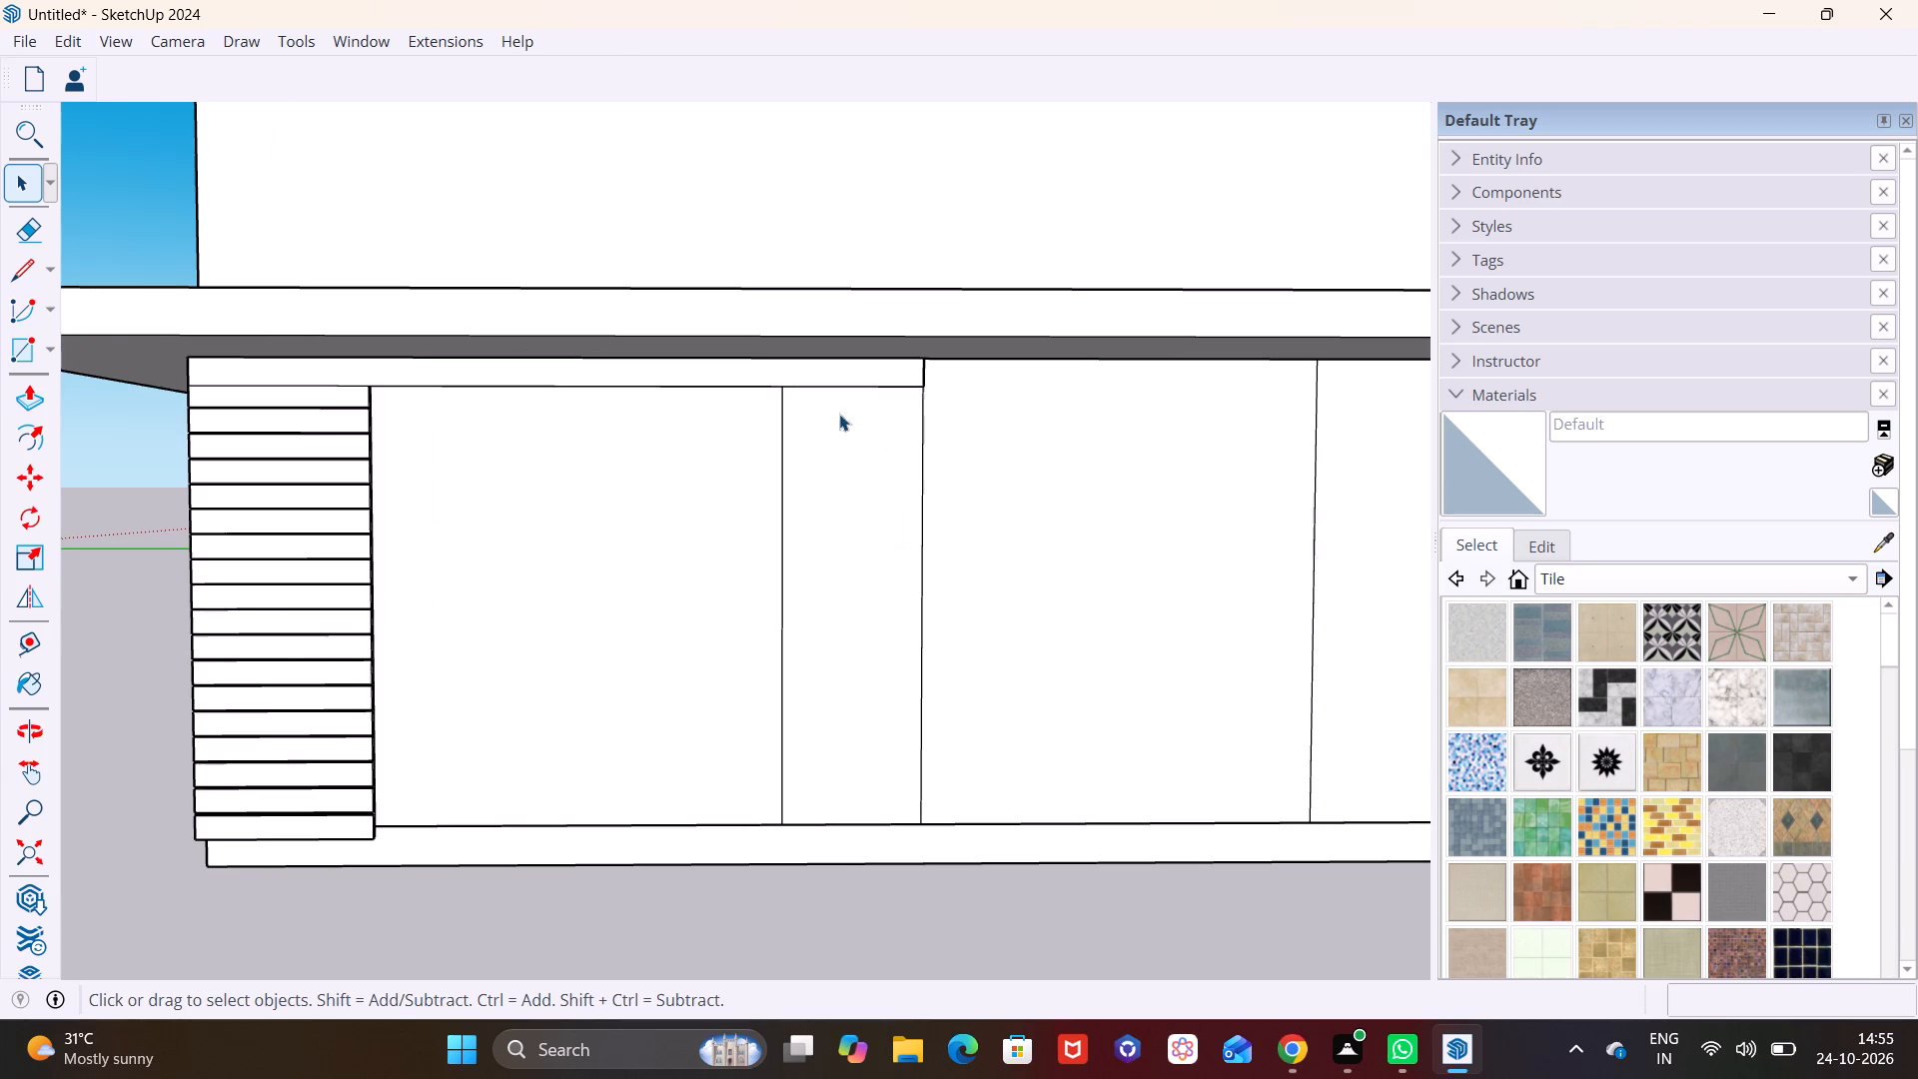
{"action": "scroll", "coordinate": [447, 418], "scroll_direction": "up", "scroll_amount": 1, "text": "shift"}
{"action": "middle_click_drag", "start_coordinate": [447, 418], "coordinate": [614, 380], "text": "shift"}
{"action": "middle_click_drag", "start_coordinate": [490, 504], "coordinate": [1116, 606]}
{"action": "scroll", "coordinate": [1063, 621], "scroll_direction": "up", "scroll_amount": 4}
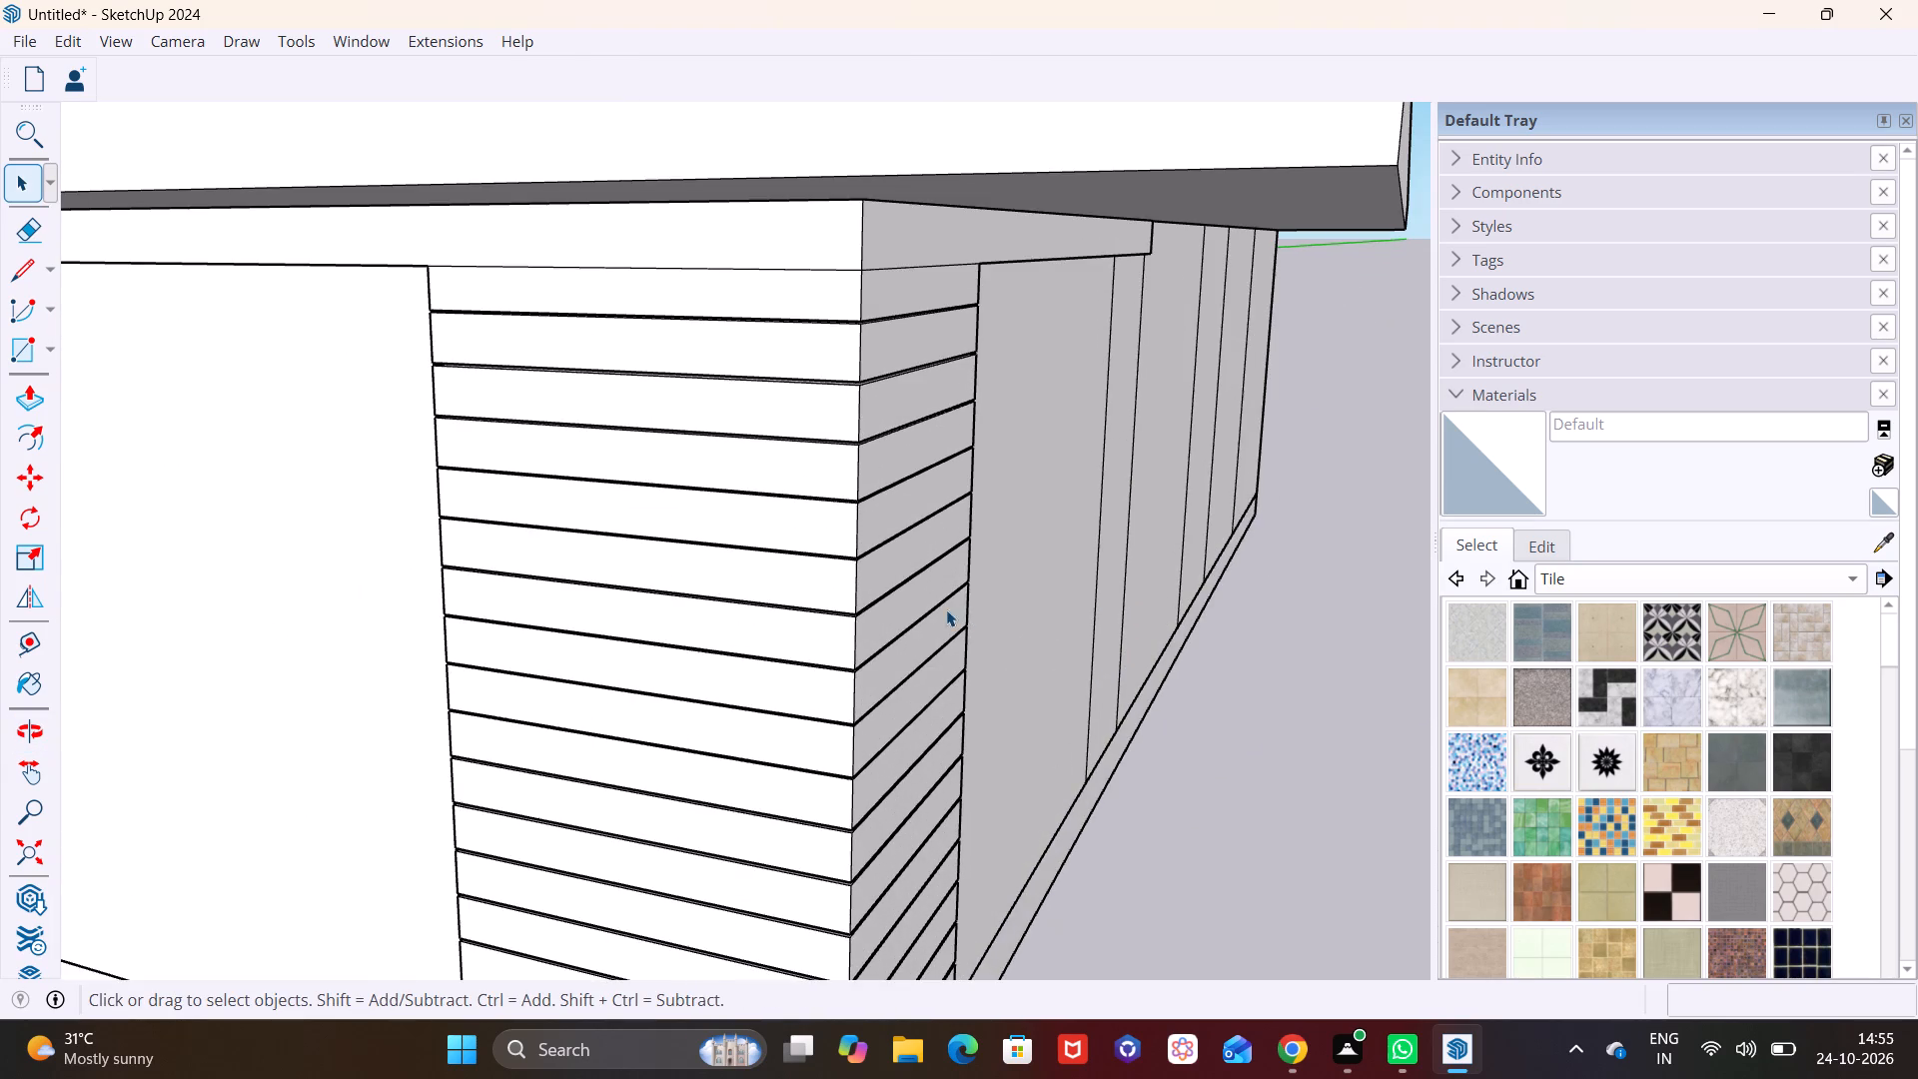
{"action": "scroll", "coordinate": [844, 563], "scroll_direction": "down", "scroll_amount": 8}
{"action": "middle_click_drag", "start_coordinate": [342, 542], "coordinate": [763, 582], "text": "shift"}
{"action": "scroll", "coordinate": [599, 581], "scroll_direction": "up", "scroll_amount": 7}
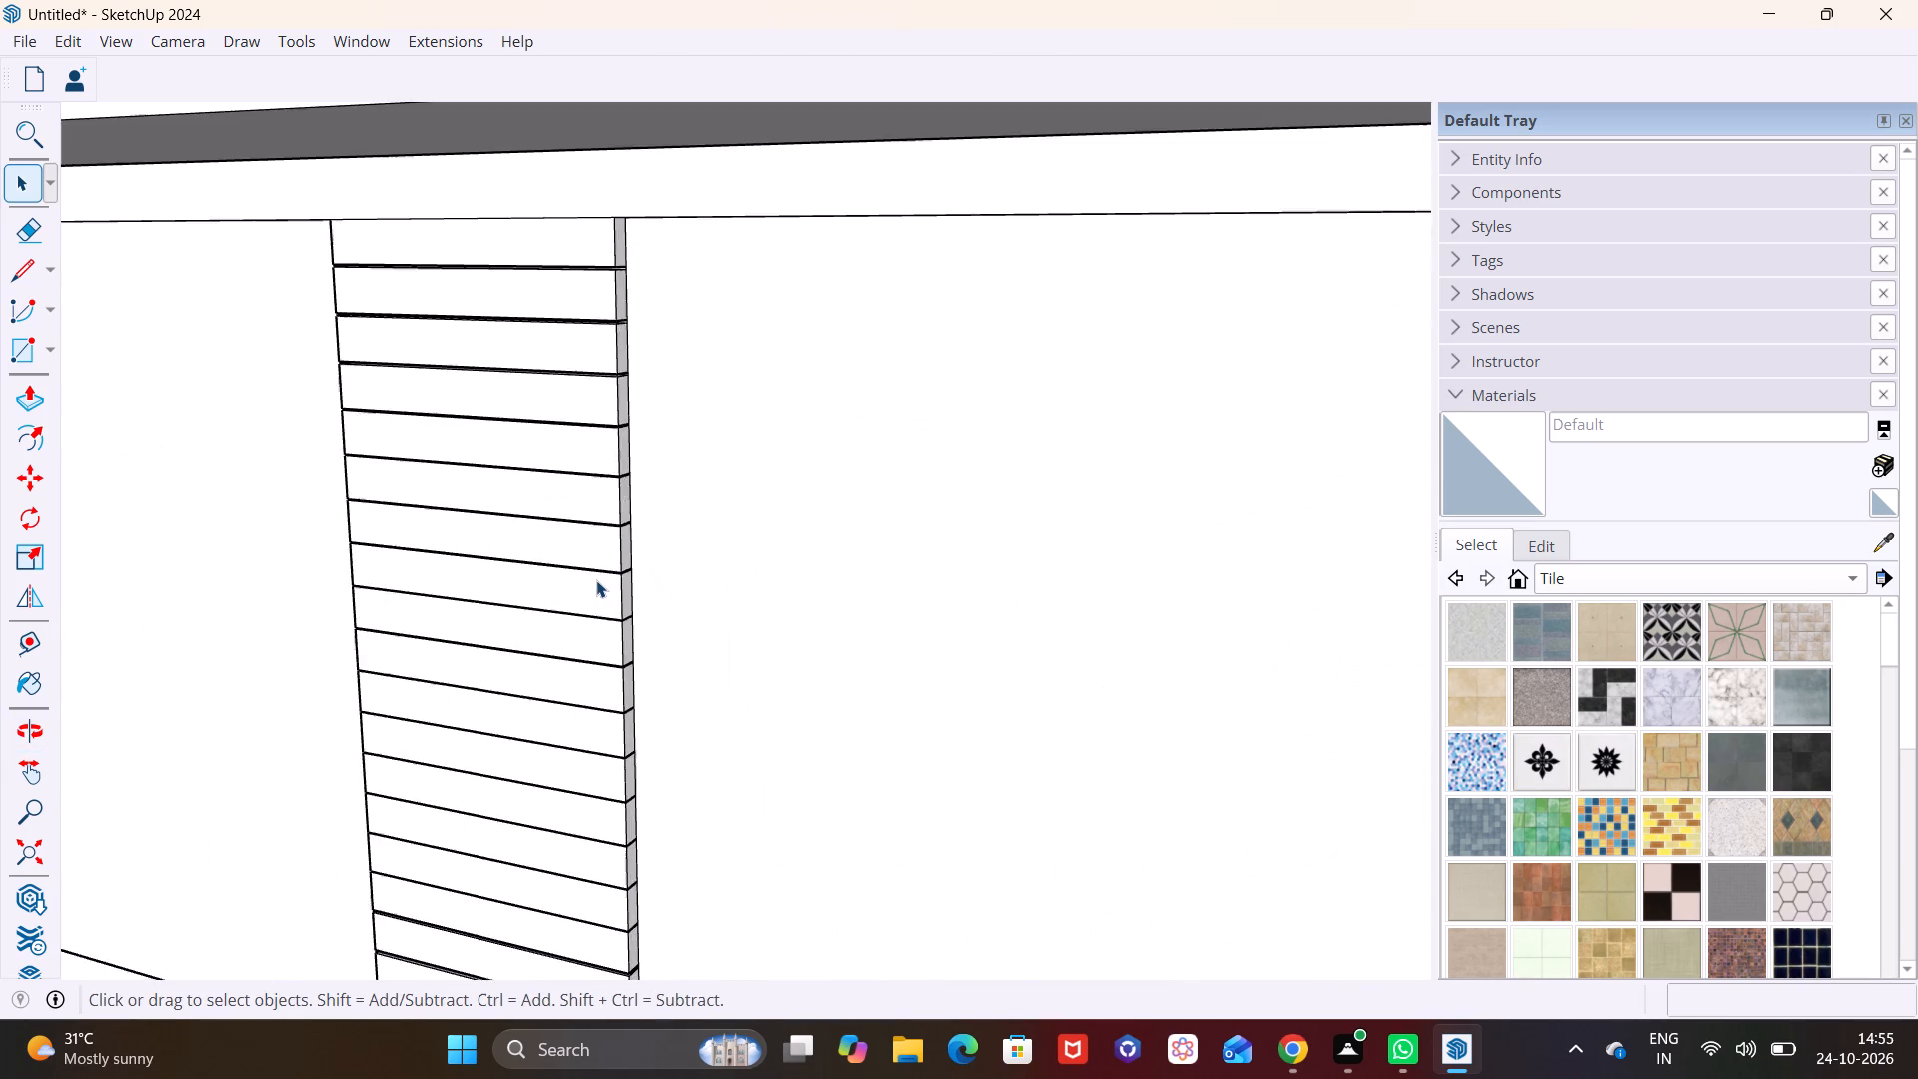
{"action": "scroll", "coordinate": [596, 580], "scroll_direction": "up", "scroll_amount": 5}
{"action": "scroll", "coordinate": [597, 578], "scroll_direction": "down", "scroll_amount": 13}
{"action": "middle_click_drag", "start_coordinate": [1252, 700], "coordinate": [540, 595]}
{"action": "middle_click_drag", "start_coordinate": [1239, 621], "coordinate": [730, 564], "text": "shift"}
{"action": "scroll", "coordinate": [1009, 562], "scroll_direction": "down", "scroll_amount": 3}
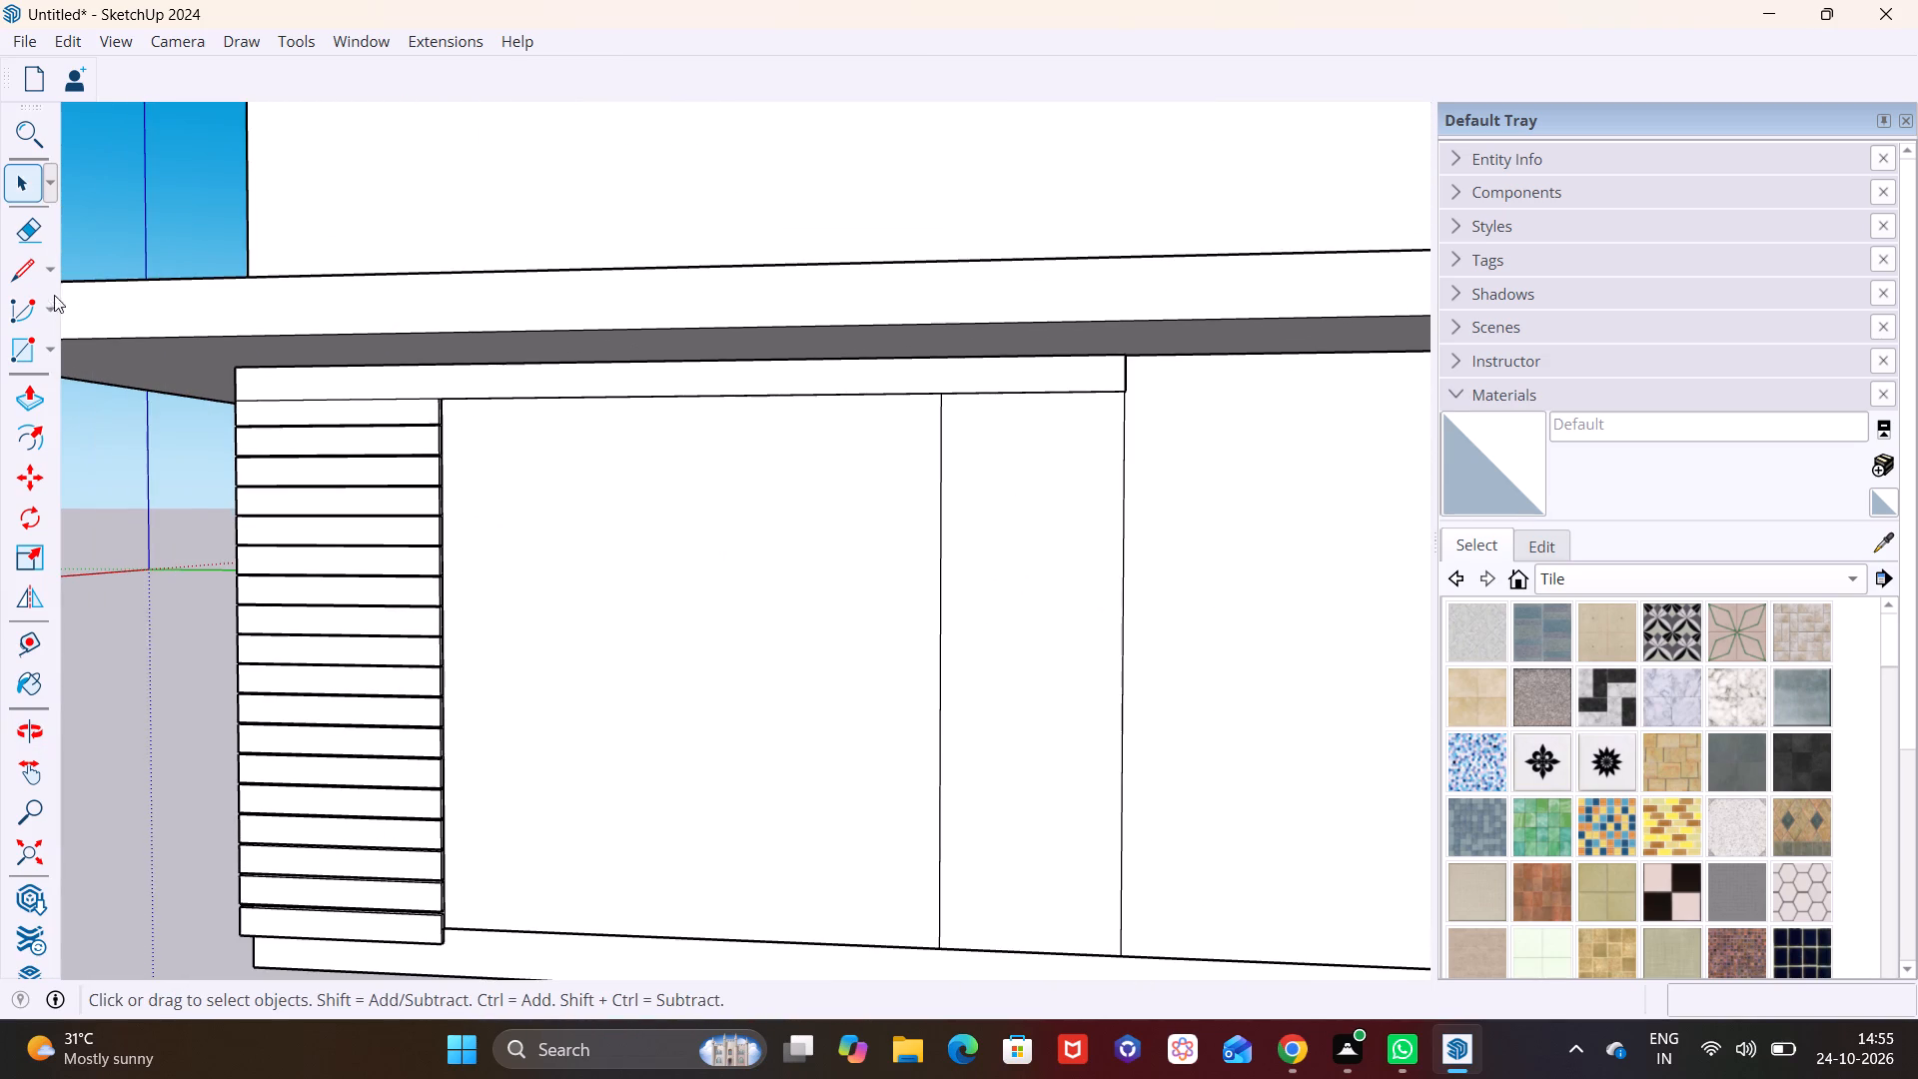
Draw a rectangle about 11 9/16" by 3' 6" across the second pilaster strip, leaving a small gap below the top band.
{"action": "left_click", "coordinate": [45, 352]}
{"action": "left_click", "coordinate": [58, 384]}
{"action": "scroll", "coordinate": [1118, 526], "scroll_direction": "up", "scroll_amount": 4}
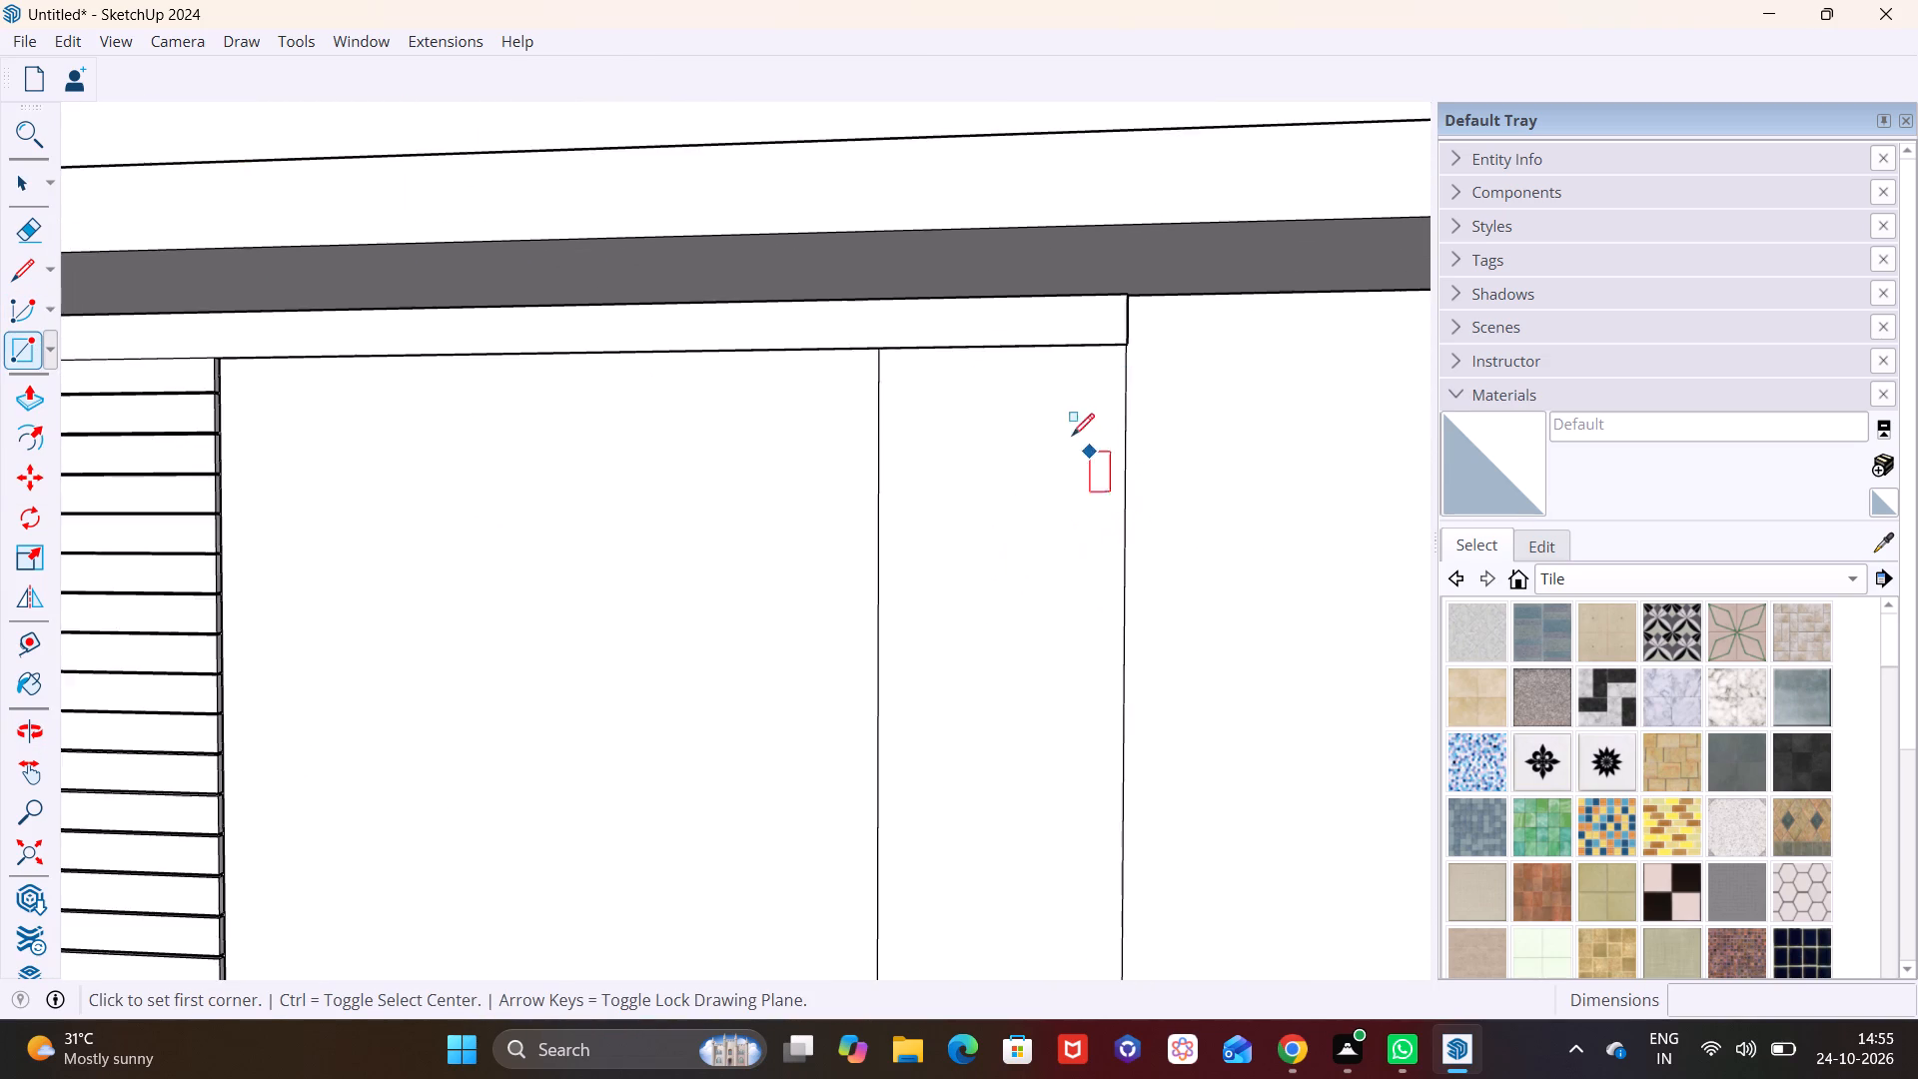
{"action": "scroll", "coordinate": [1072, 436], "scroll_direction": "up", "scroll_amount": 5}
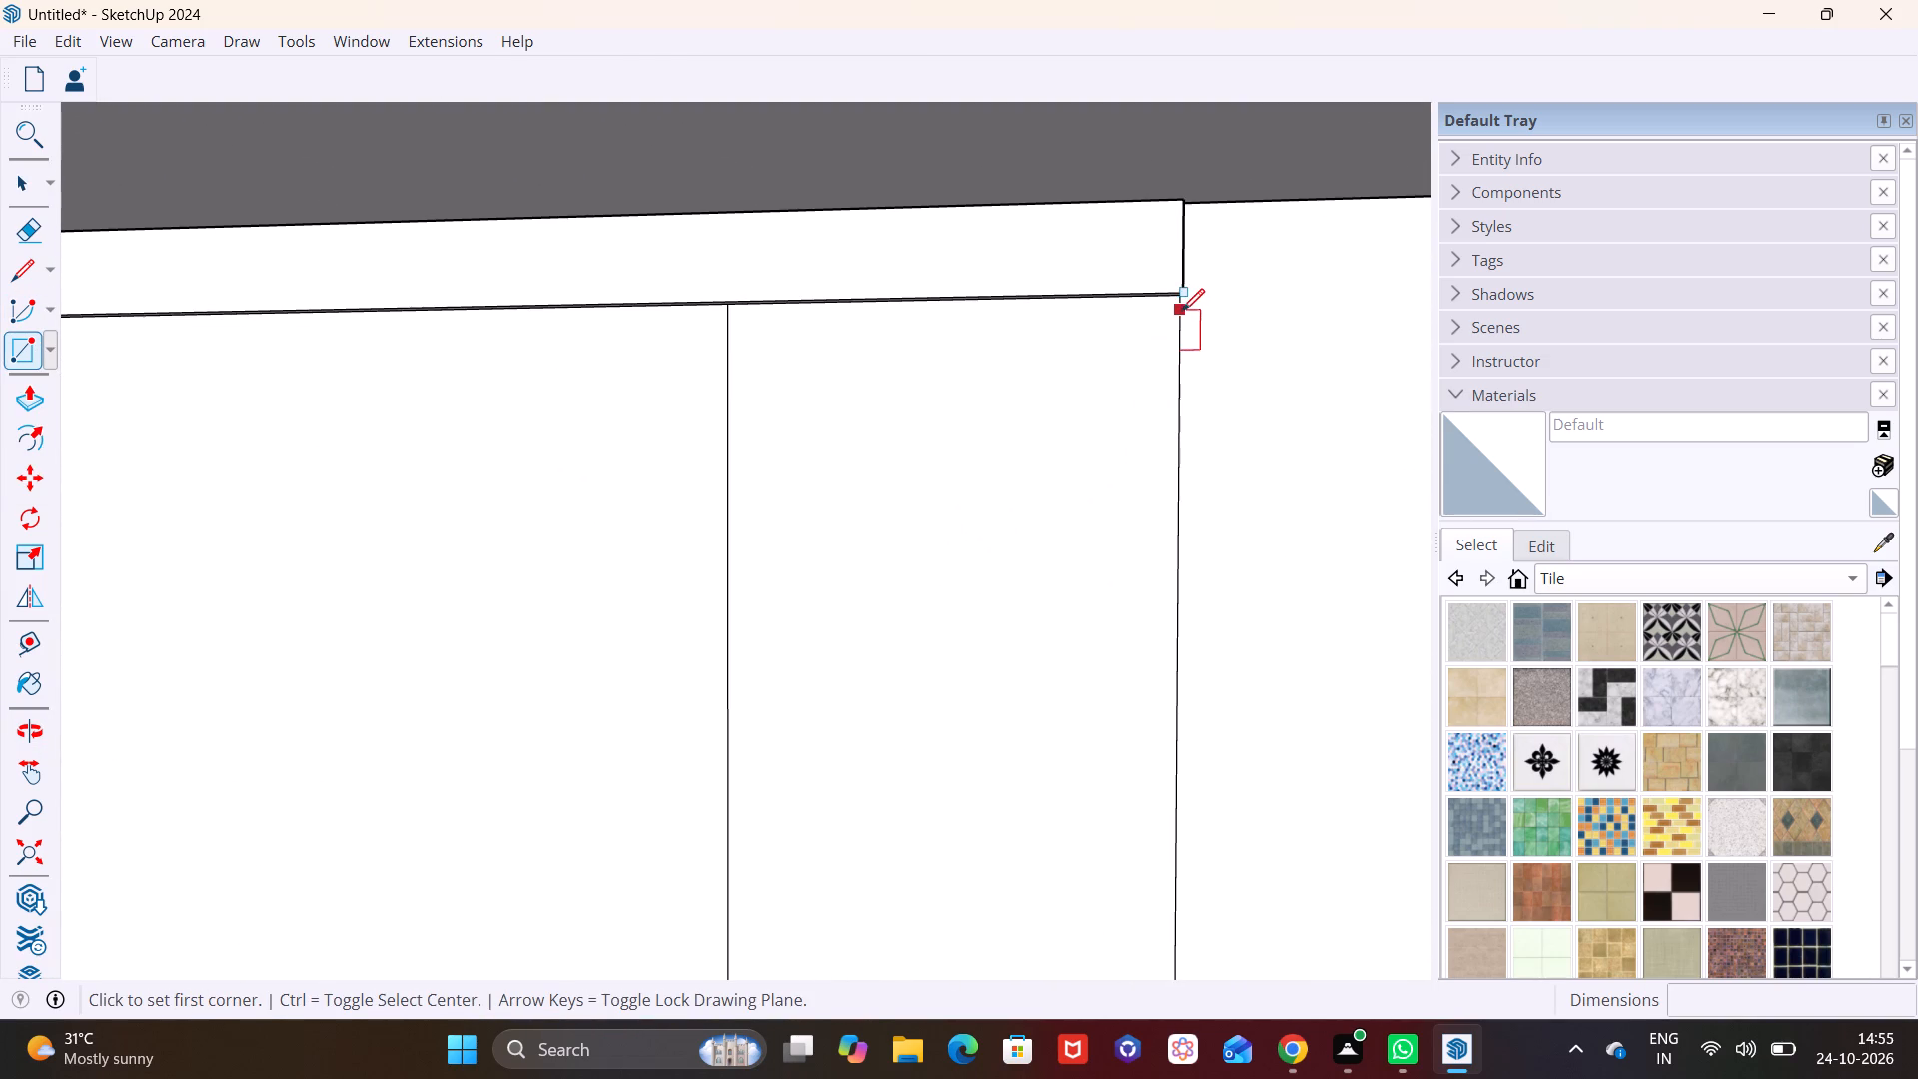
{"action": "left_click", "coordinate": [1182, 311]}
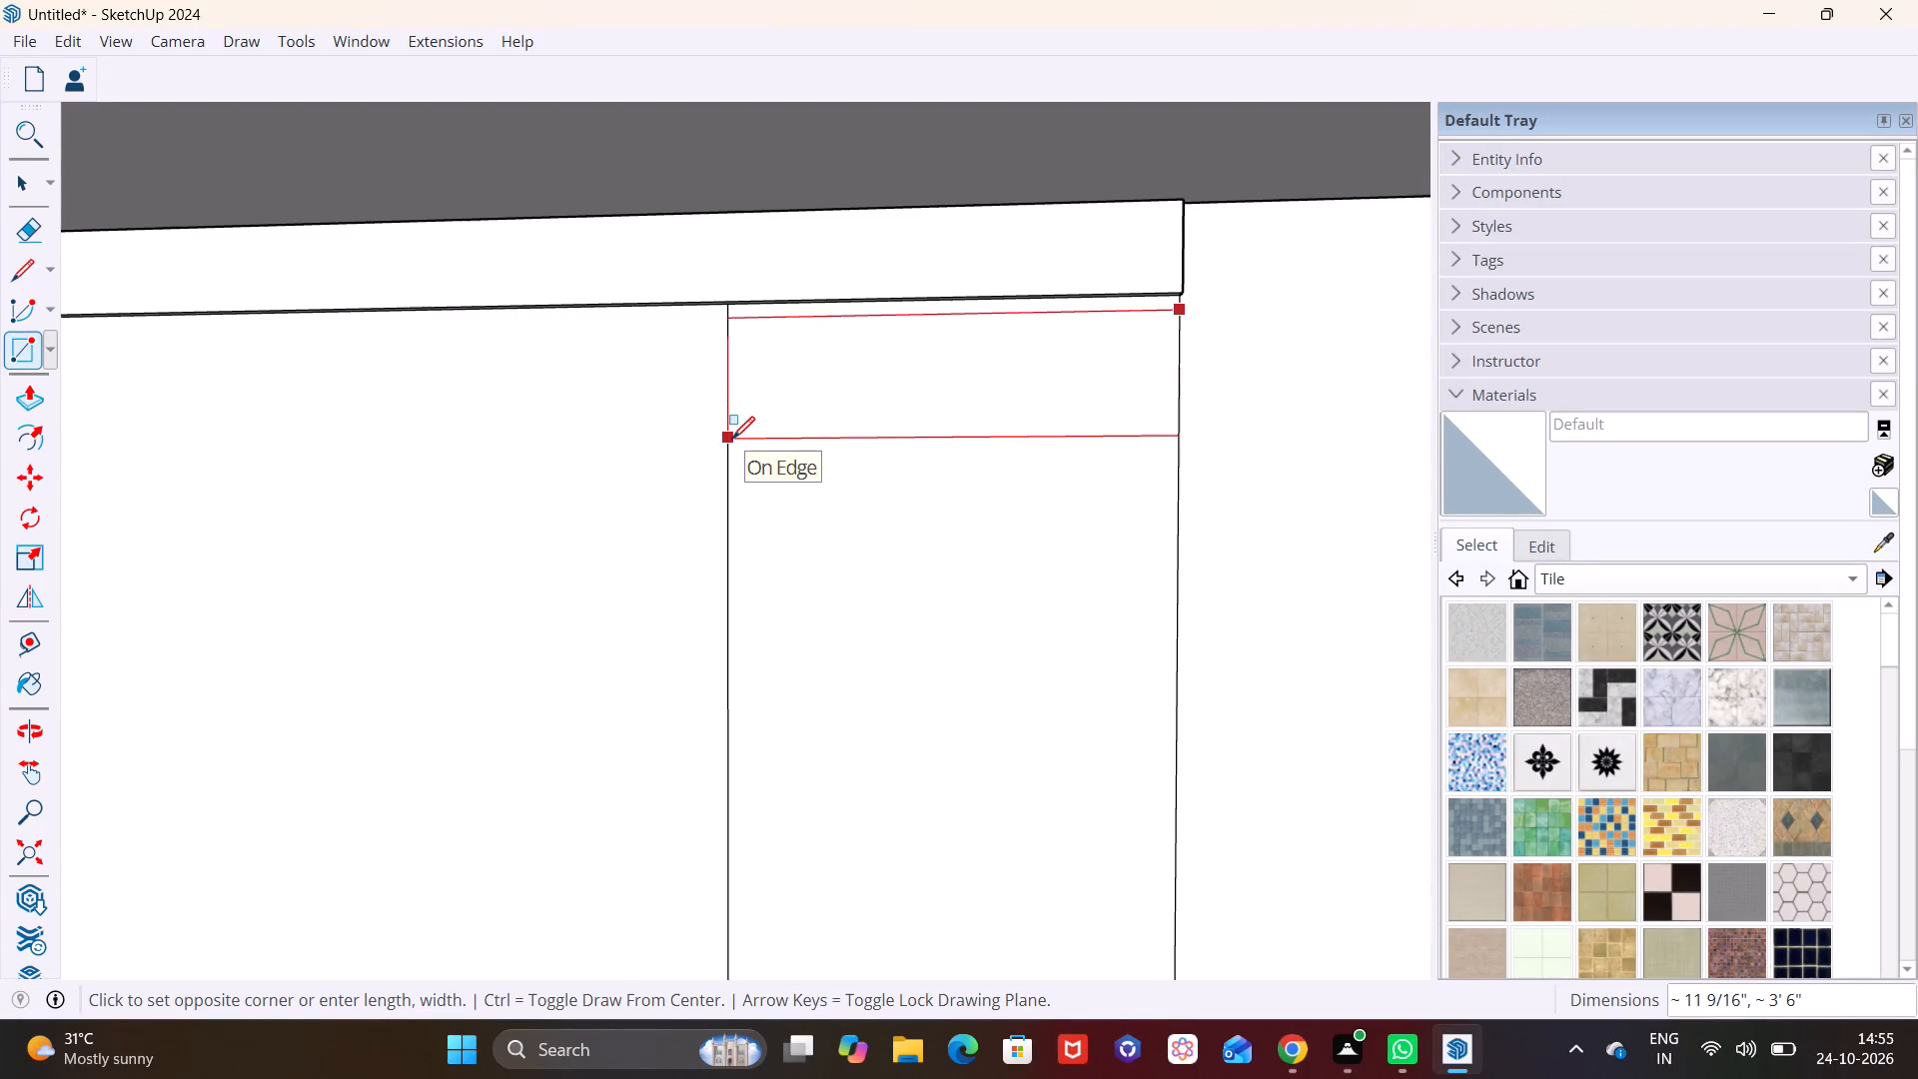
{"action": "left_click", "coordinate": [726, 436]}
{"action": "scroll", "coordinate": [879, 419], "scroll_direction": "down", "scroll_amount": 8}
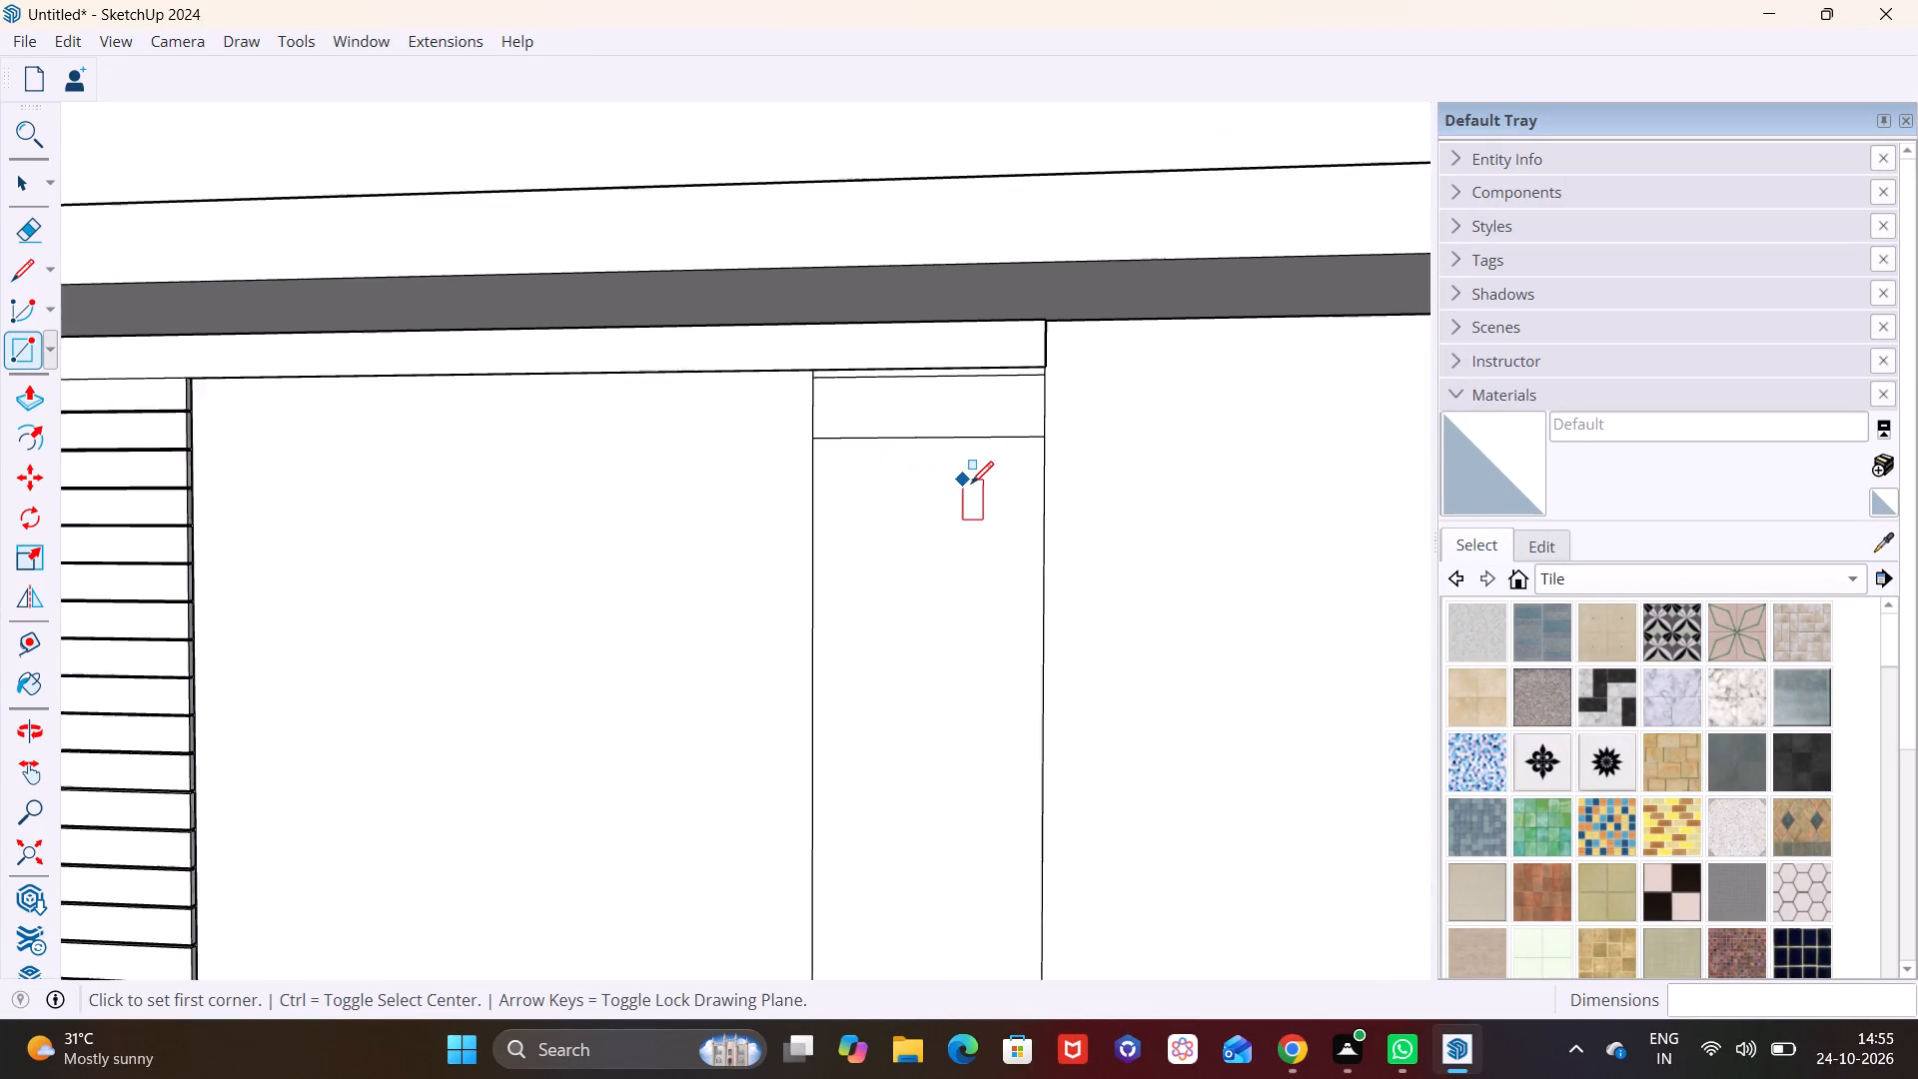
{"action": "scroll", "coordinate": [971, 484], "scroll_direction": "down", "scroll_amount": 4}
Push/Pull the new rectangle out 1 9/16", flush with the top band's face.
{"action": "key", "text": "space"}
{"action": "left_click", "coordinate": [954, 427]}
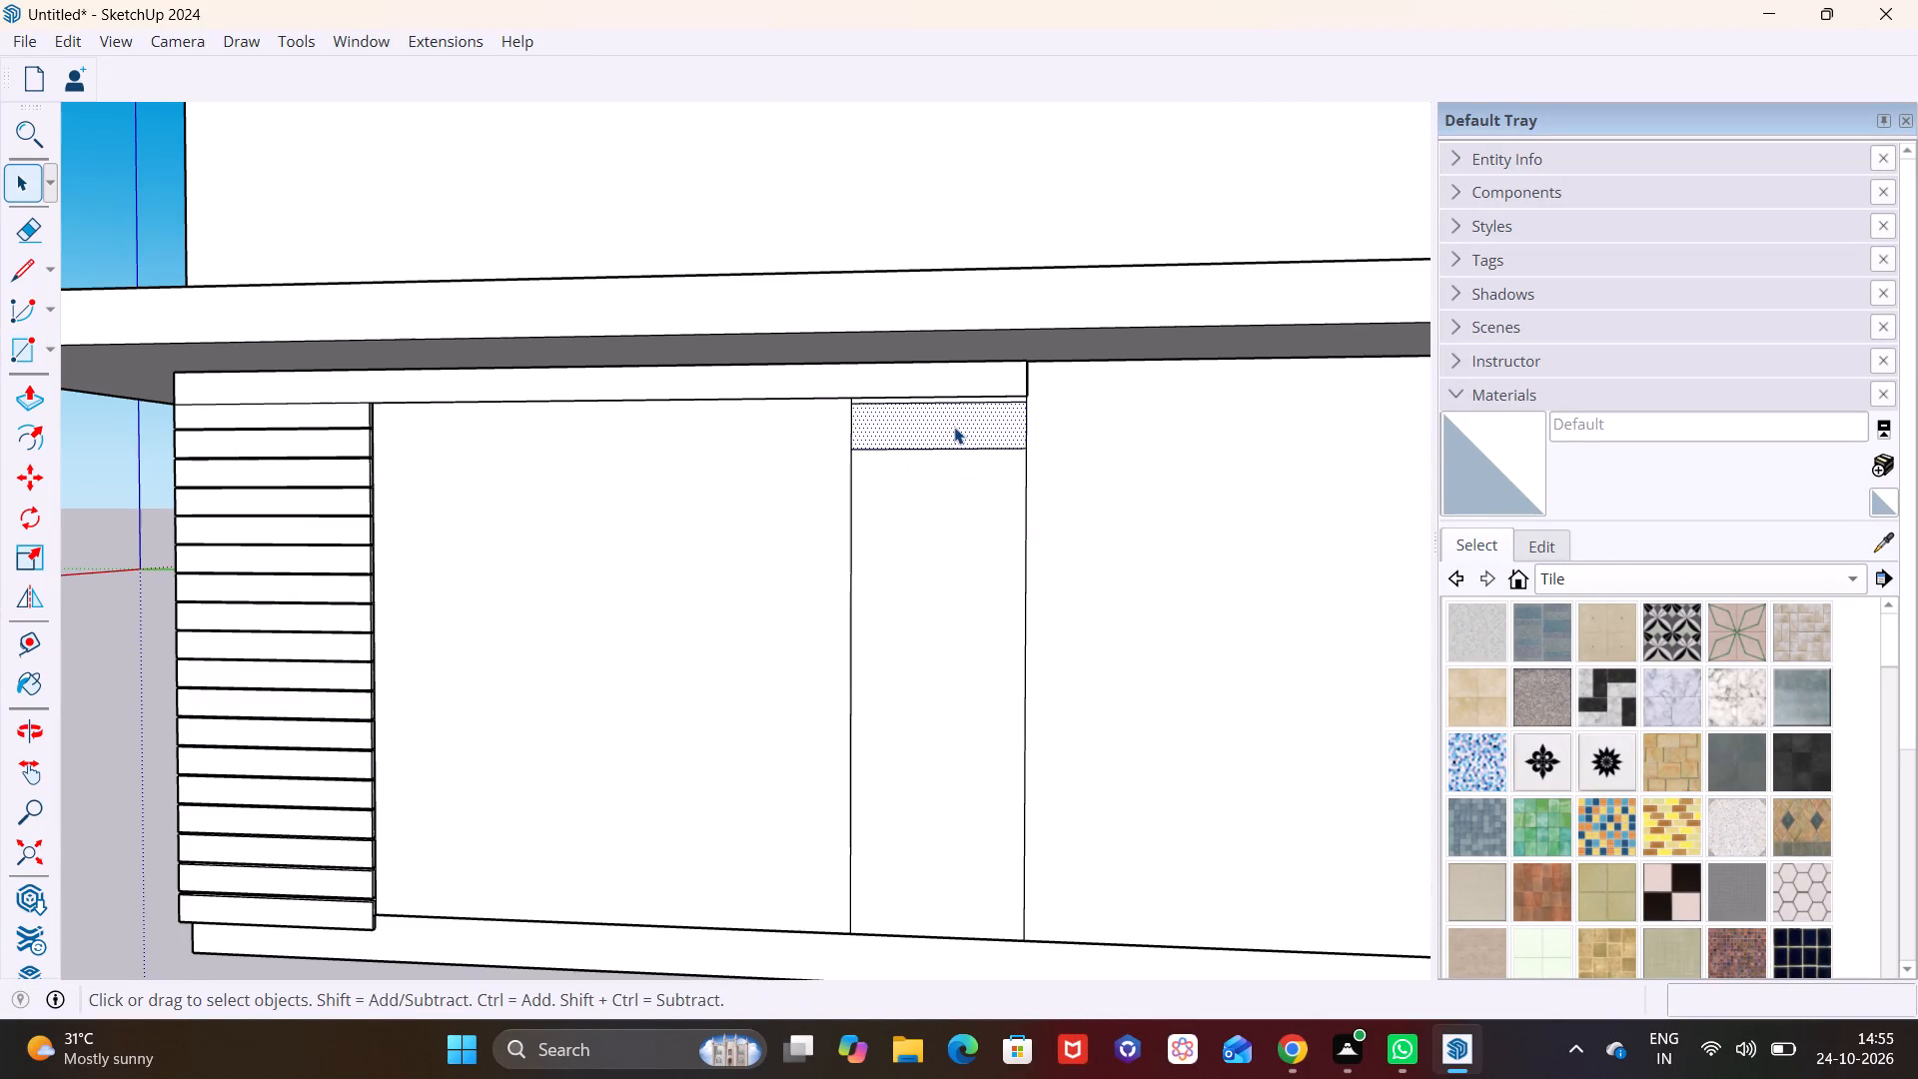
{"action": "left_click", "coordinate": [37, 393]}
{"action": "middle_click_drag", "start_coordinate": [1236, 487], "coordinate": [942, 557]}
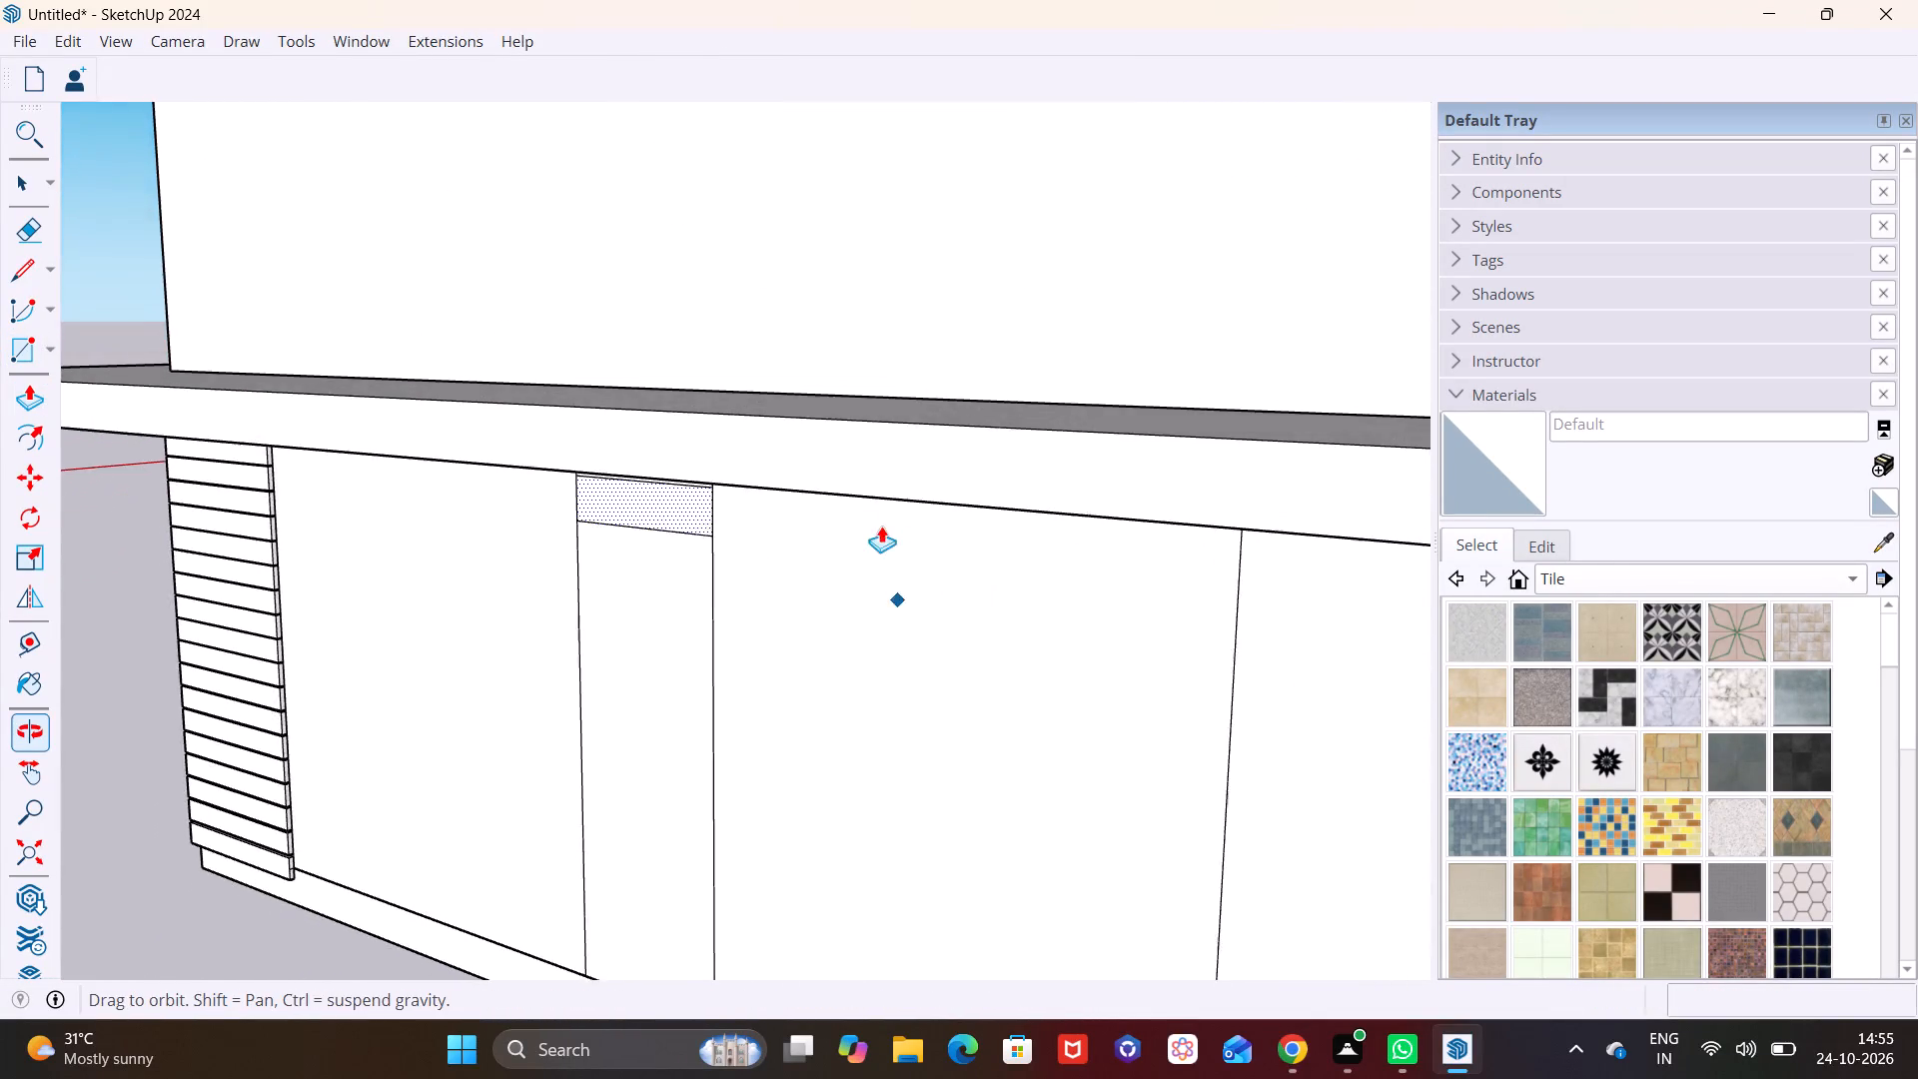
{"action": "scroll", "coordinate": [807, 492], "scroll_direction": "up", "scroll_amount": 7}
{"action": "scroll", "coordinate": [695, 484], "scroll_direction": "up", "scroll_amount": 1}
{"action": "middle_click_drag", "start_coordinate": [696, 483], "coordinate": [736, 397]}
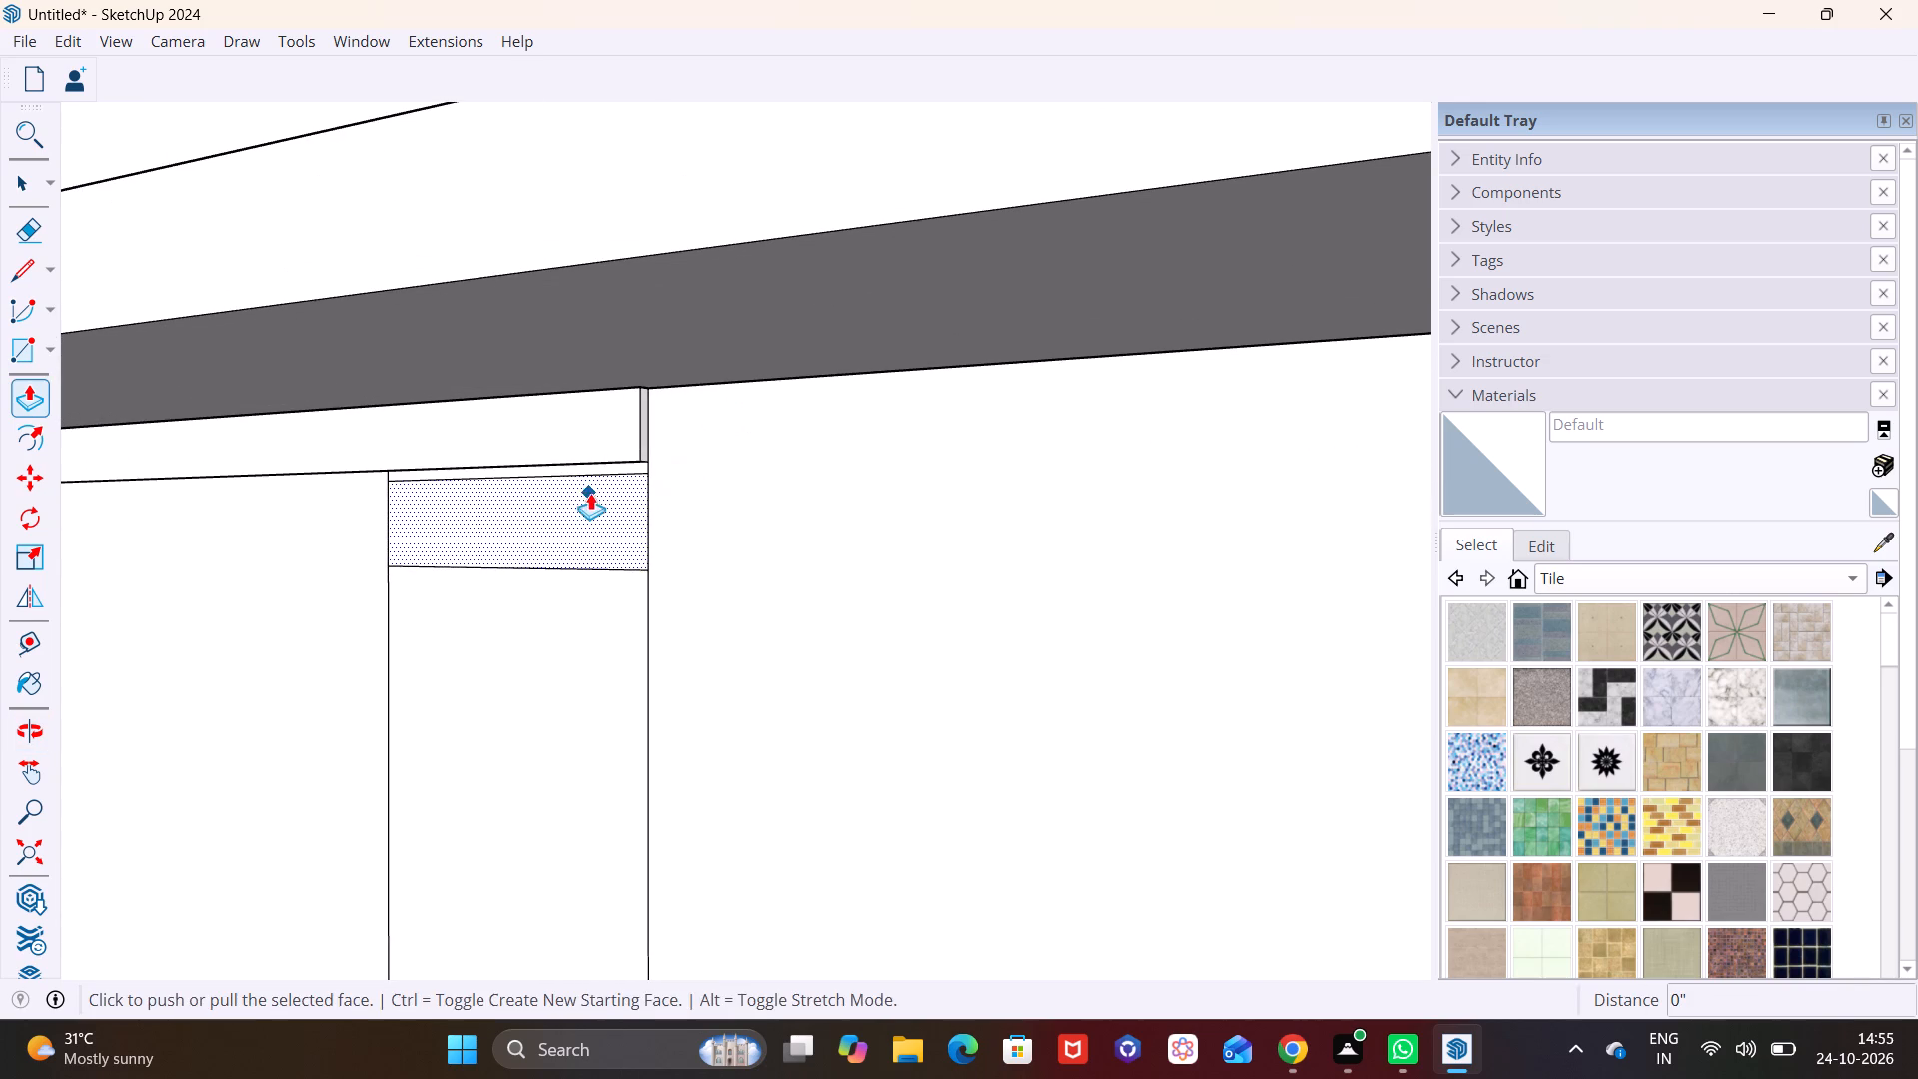
{"action": "left_click", "coordinate": [592, 494]}
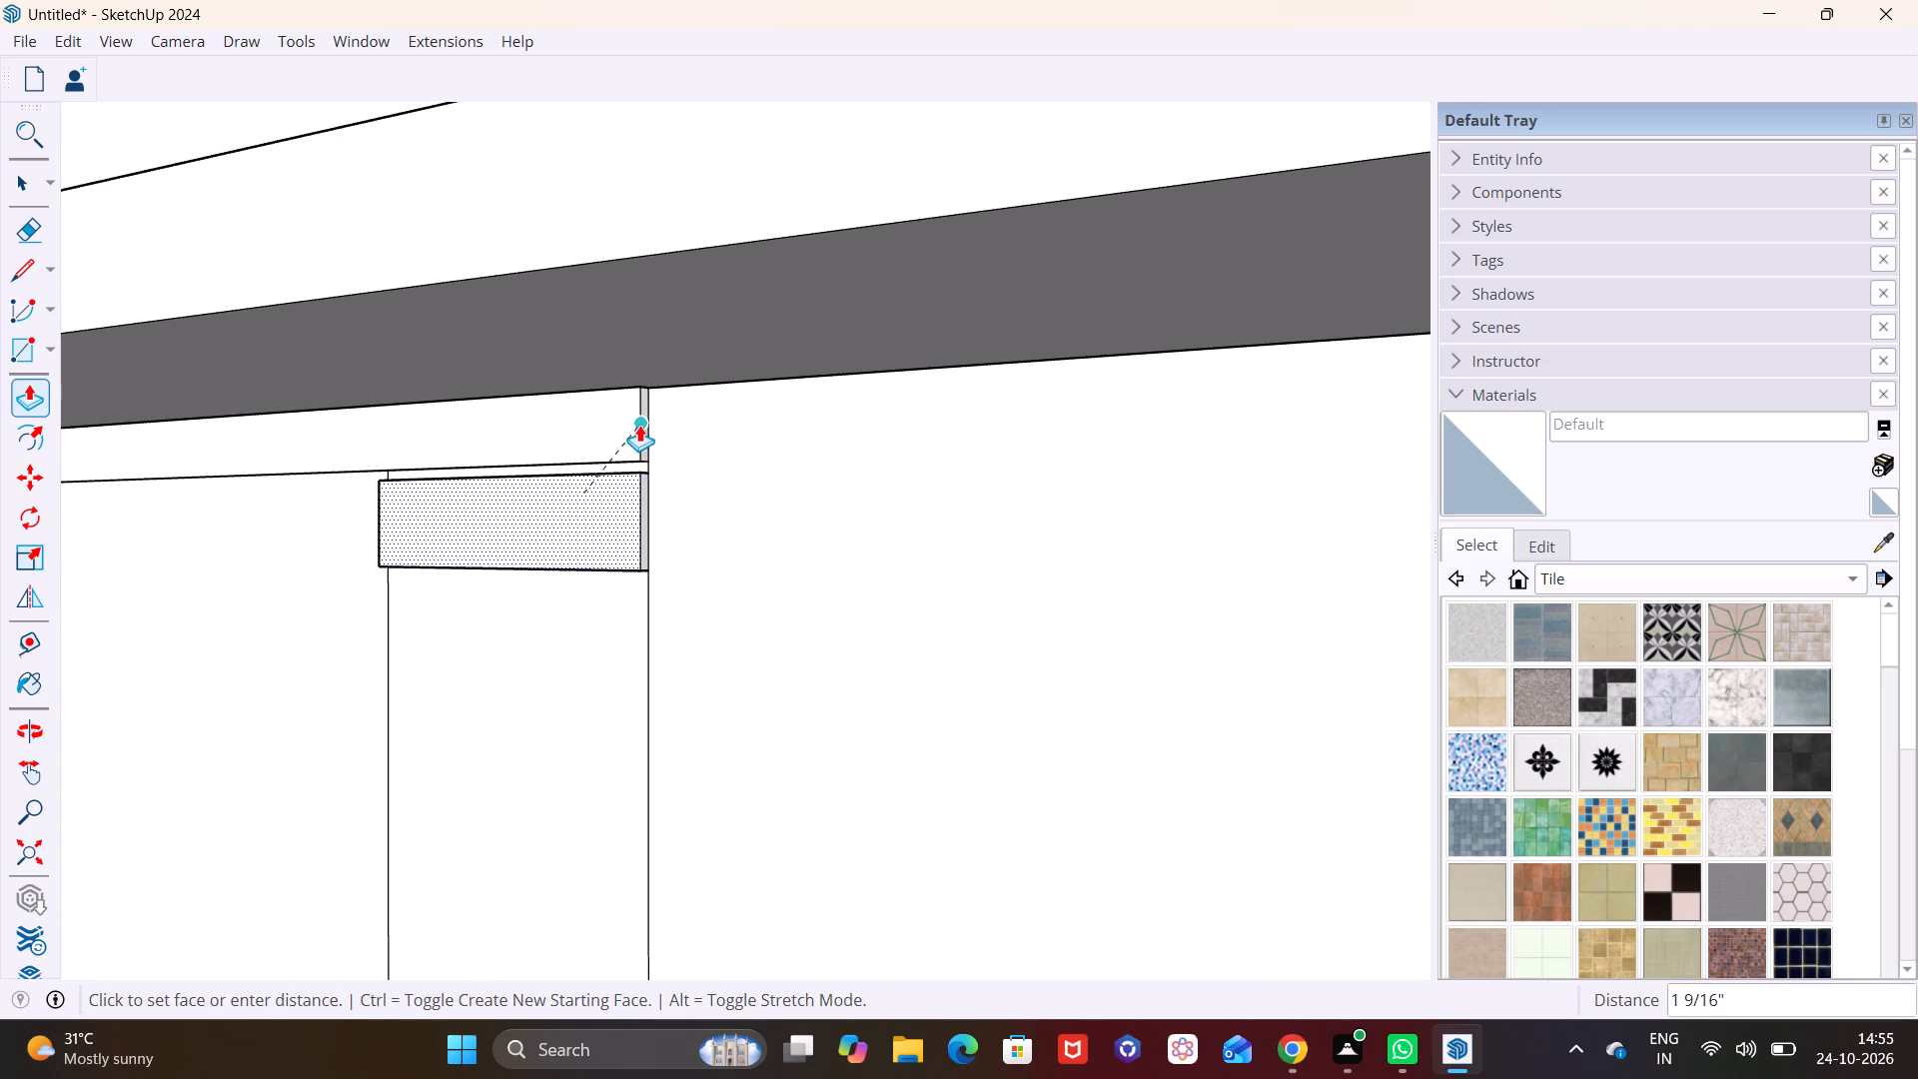
{"action": "left_click", "coordinate": [639, 425]}
Push the block's underside upward to reduce its height.
{"action": "middle_click_drag", "start_coordinate": [815, 537], "coordinate": [589, 547]}
{"action": "scroll", "coordinate": [646, 538], "scroll_direction": "down", "scroll_amount": 6}
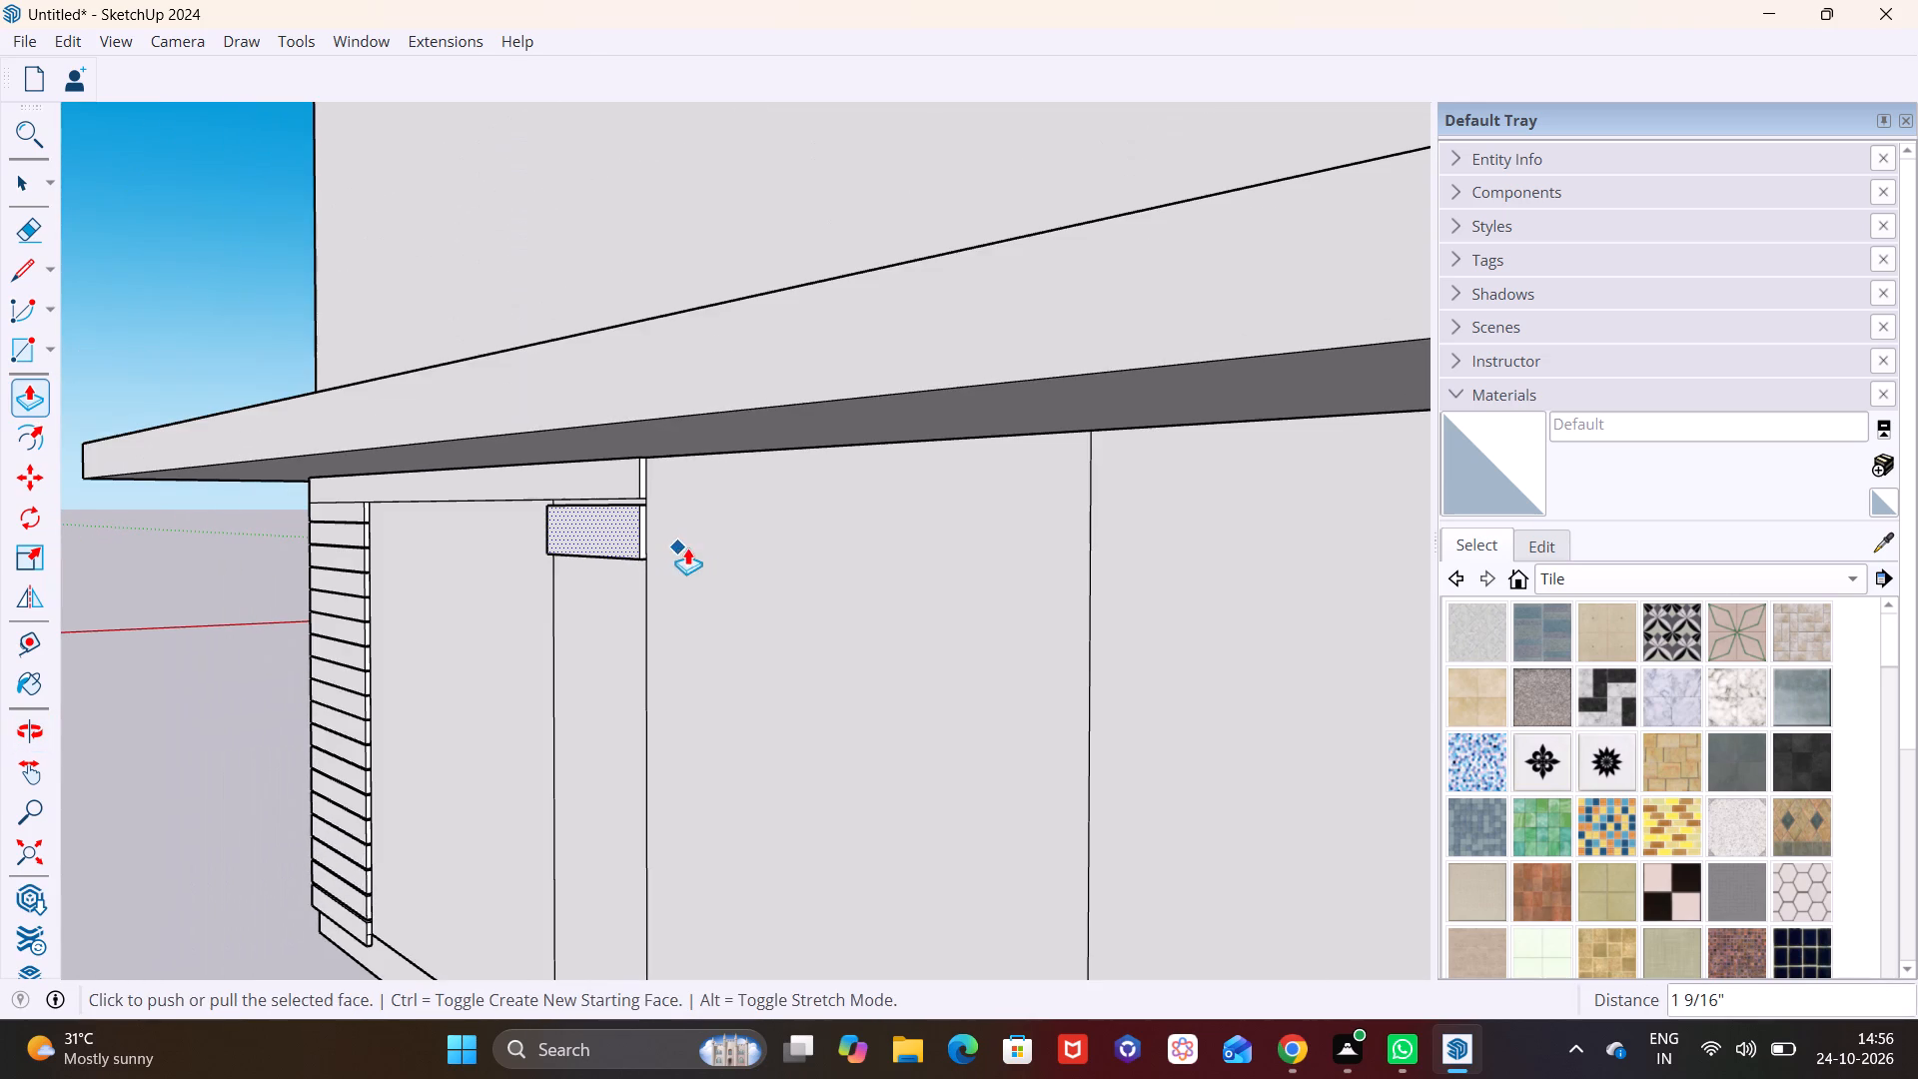
{"action": "middle_click_drag", "start_coordinate": [707, 533], "coordinate": [1144, 518]}
{"action": "middle_click_drag", "start_coordinate": [1121, 551], "coordinate": [1152, 398]}
{"action": "scroll", "coordinate": [1152, 421], "scroll_direction": "up", "scroll_amount": 3}
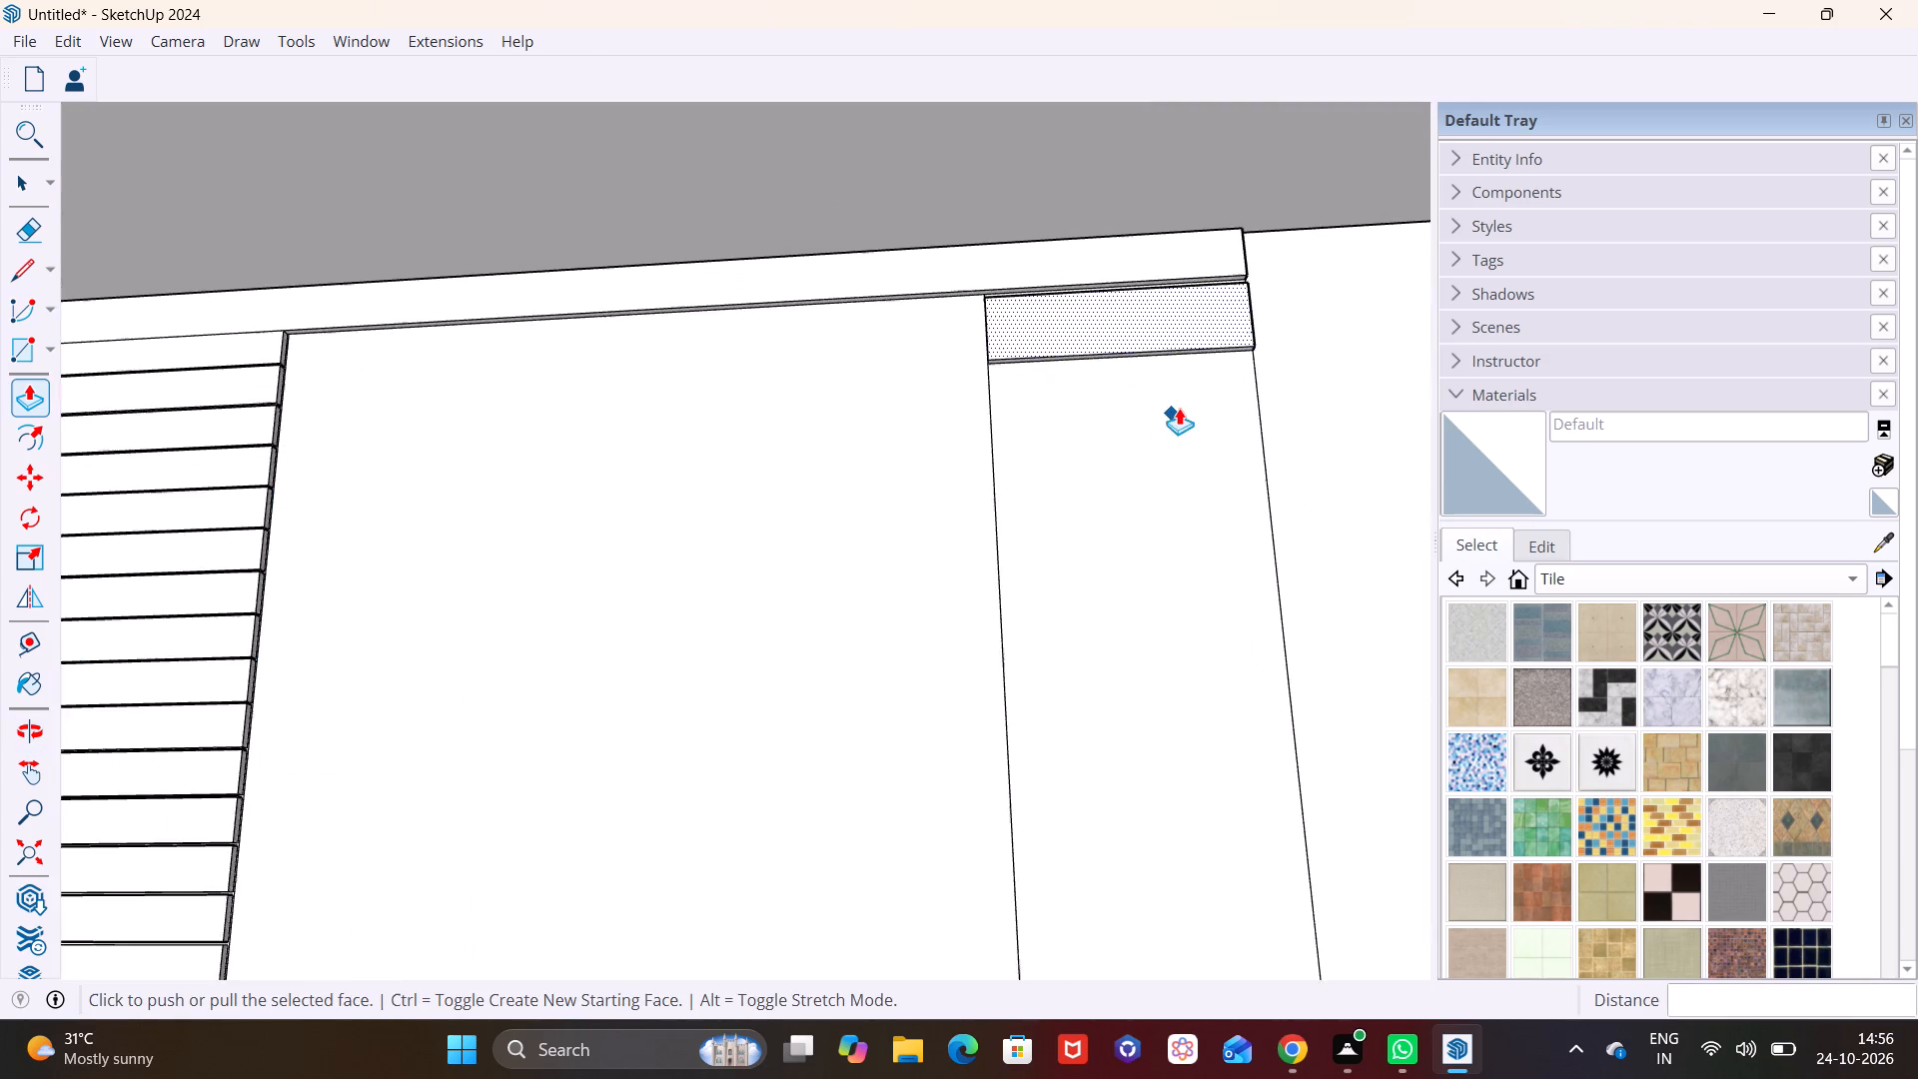
{"action": "scroll", "coordinate": [1179, 408], "scroll_direction": "up", "scroll_amount": 8}
{"action": "middle_click_drag", "start_coordinate": [1154, 398], "coordinate": [1135, 320]}
{"action": "key", "text": "space"}
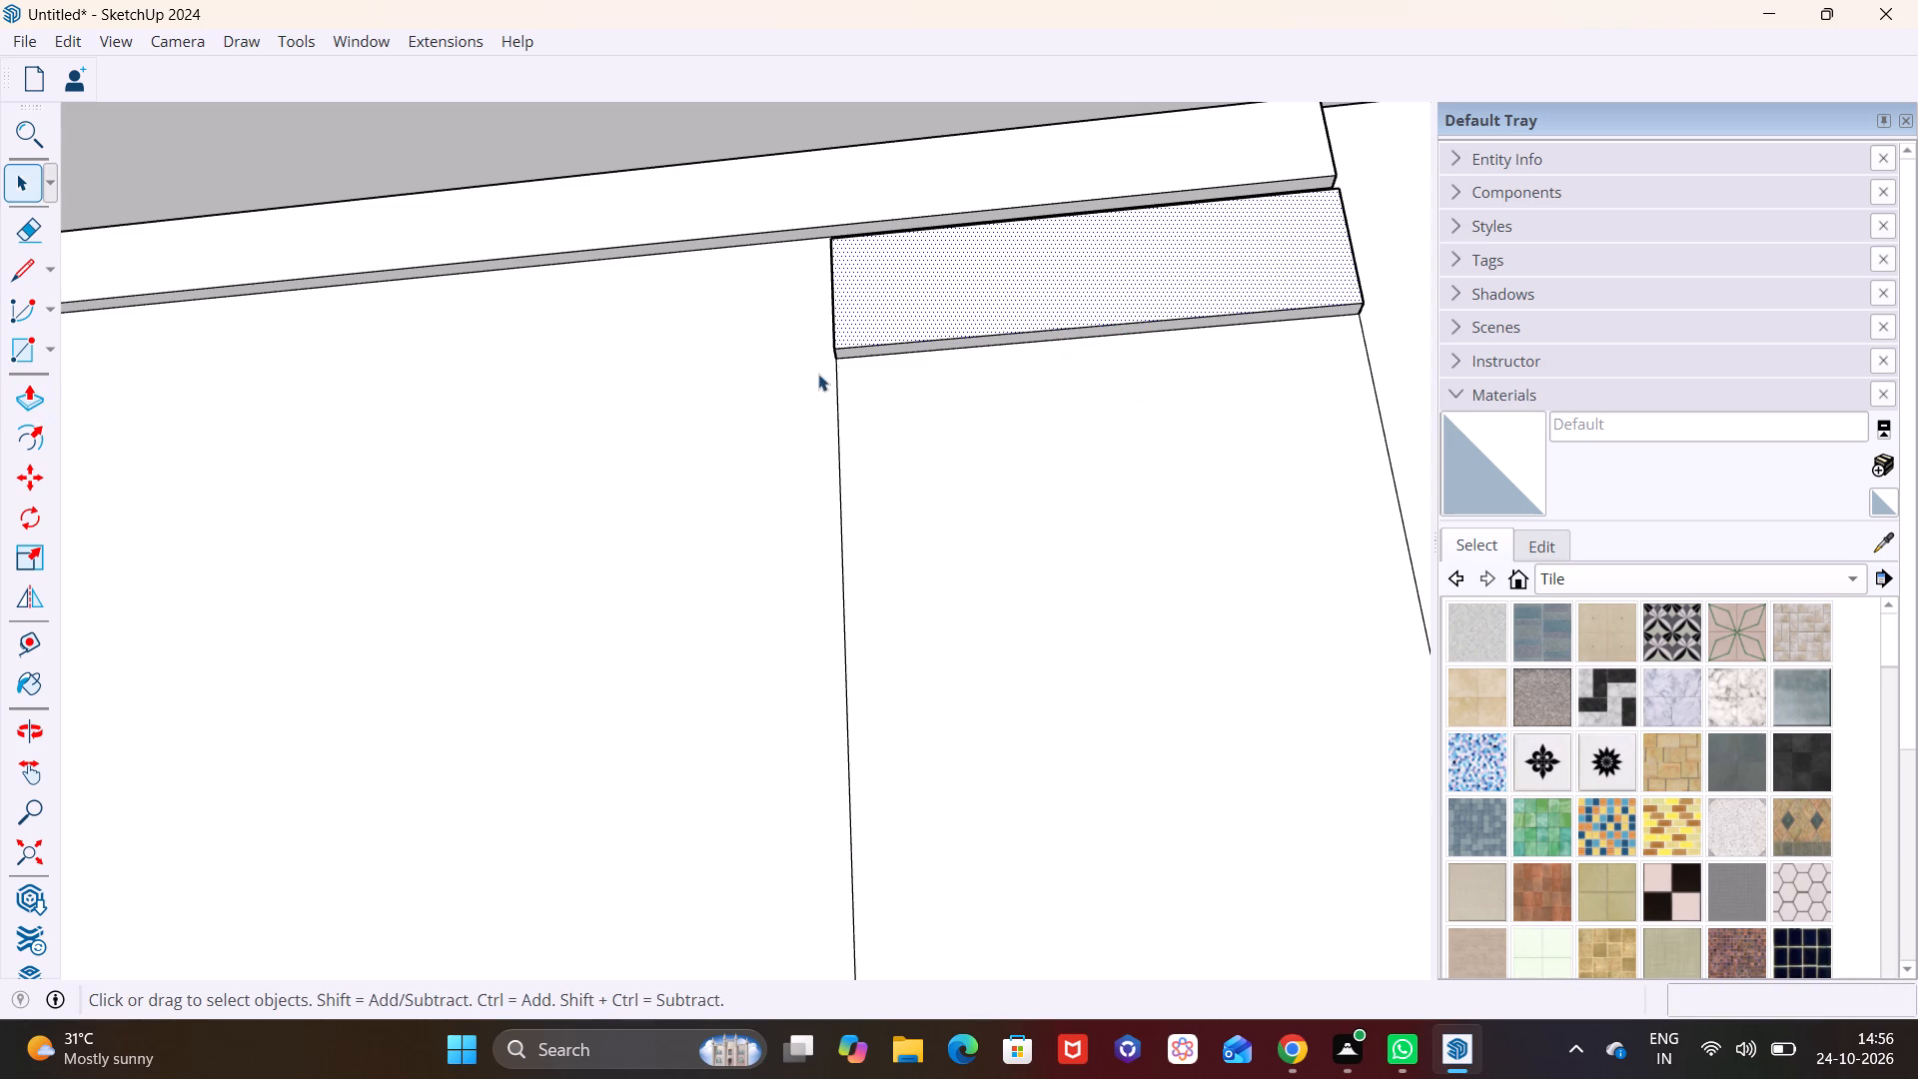
{"action": "left_click_drag", "start_coordinate": [32, 396], "coordinate": [45, 389]}
{"action": "scroll", "coordinate": [869, 326], "scroll_direction": "up", "scroll_amount": 6}
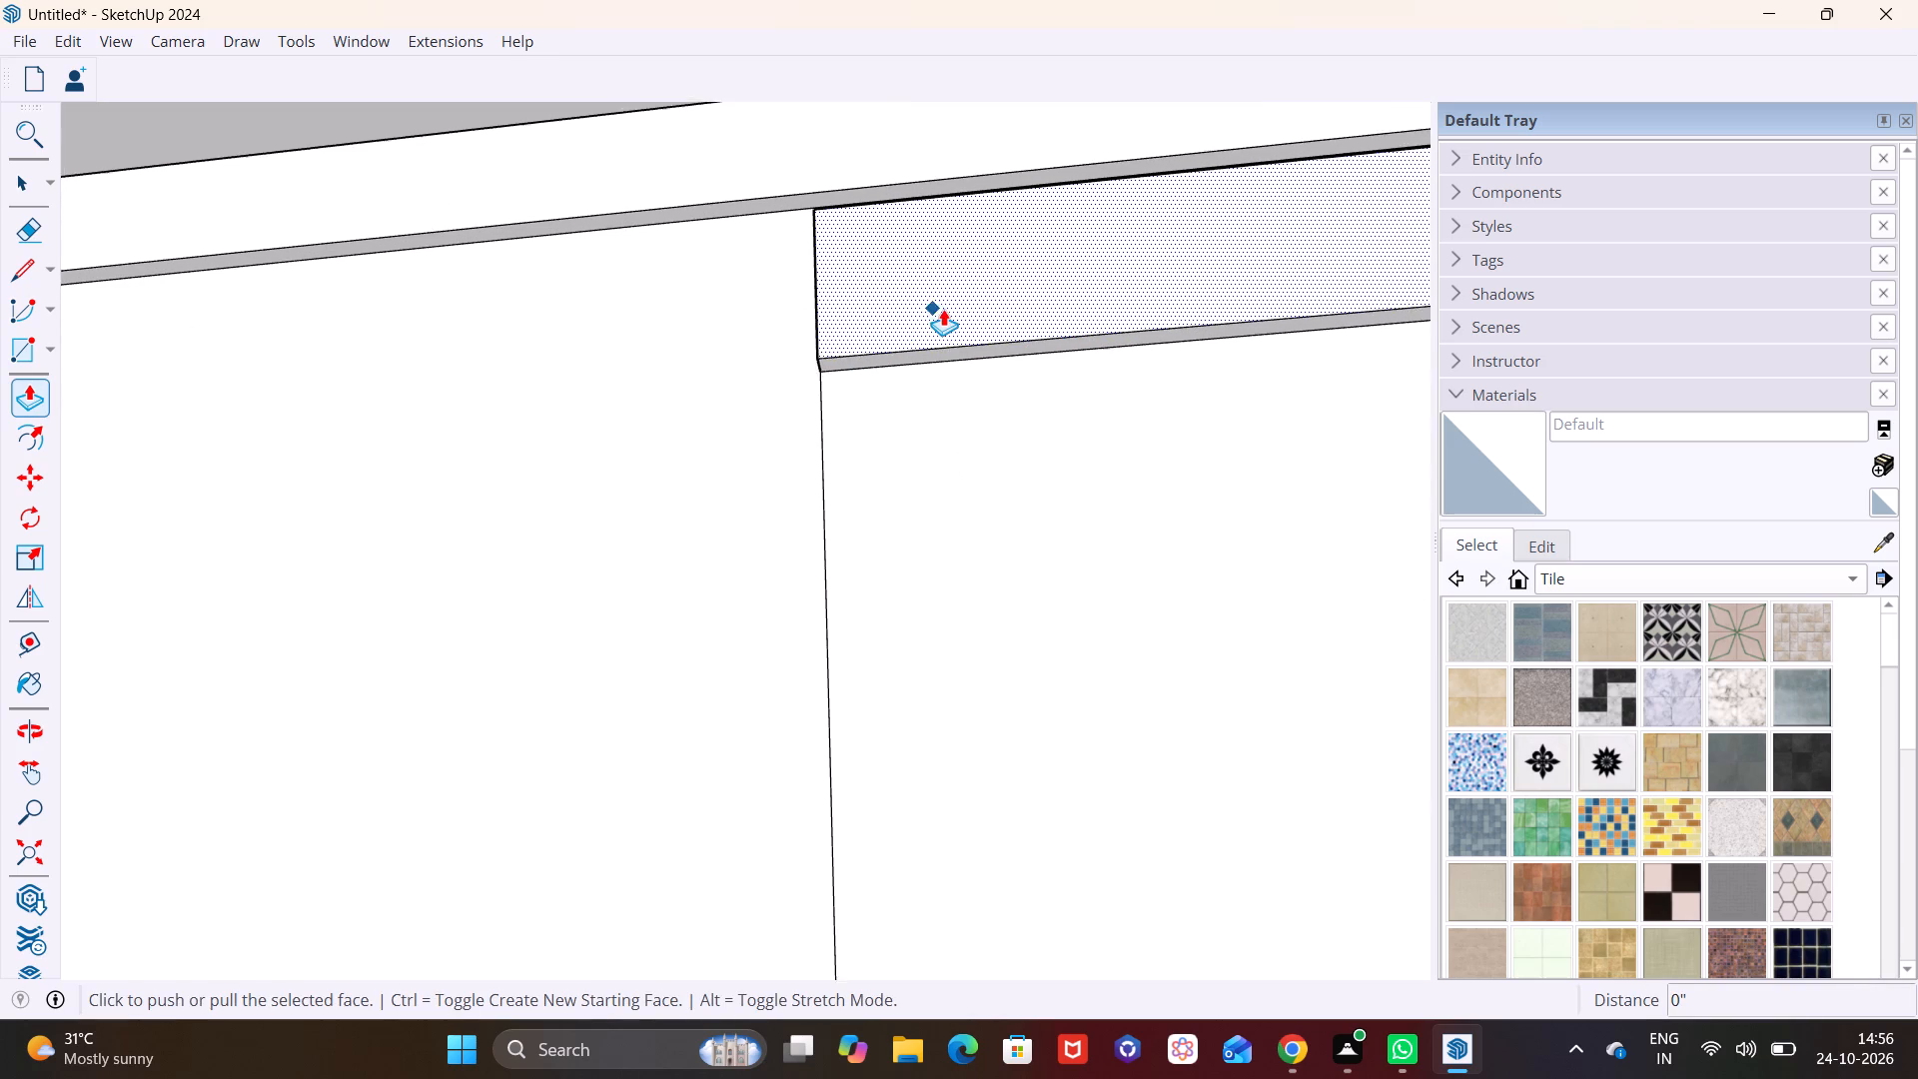
{"action": "scroll", "coordinate": [943, 309], "scroll_direction": "up", "scroll_amount": 5}
{"action": "key", "text": "space"}
{"action": "left_click", "coordinate": [959, 385]}
{"action": "left_click", "coordinate": [25, 393]}
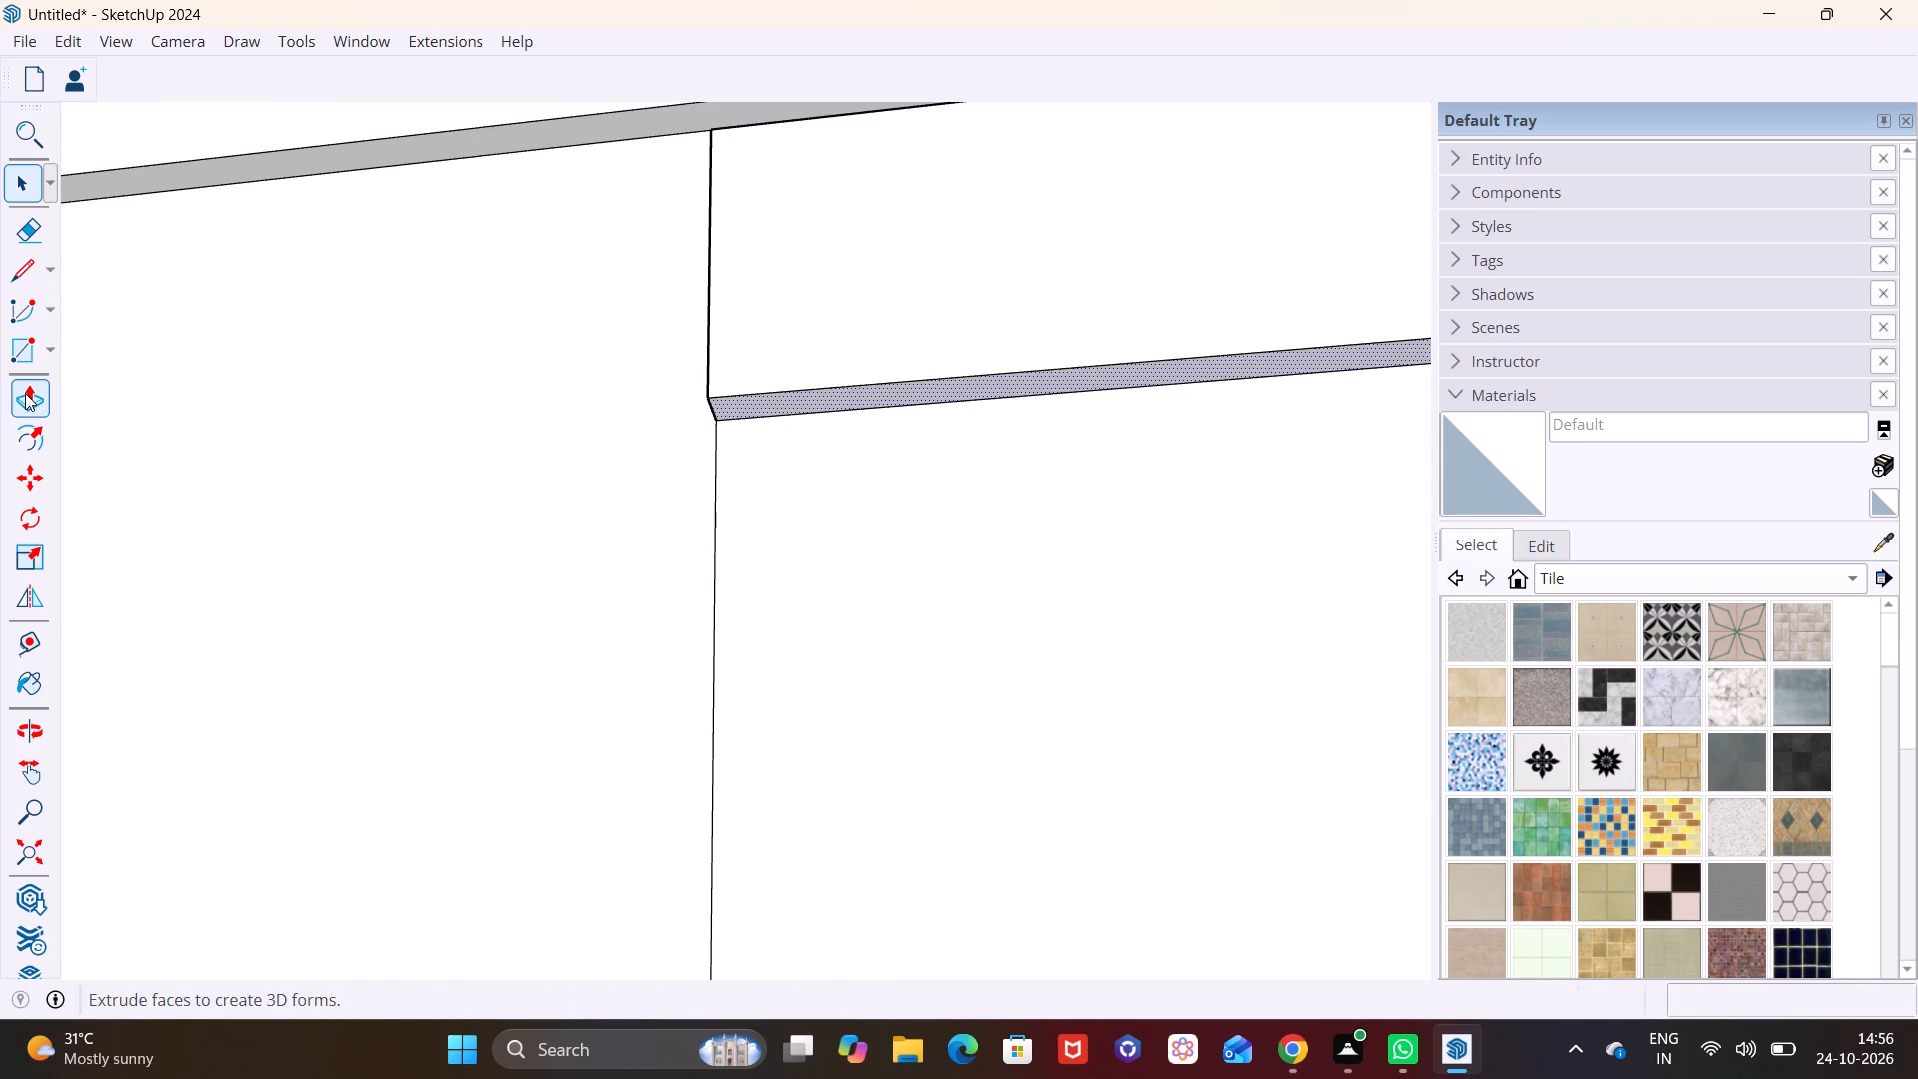
{"action": "left_click", "coordinate": [853, 390]}
{"action": "left_click", "coordinate": [853, 319]}
{"action": "key", "text": "space"}
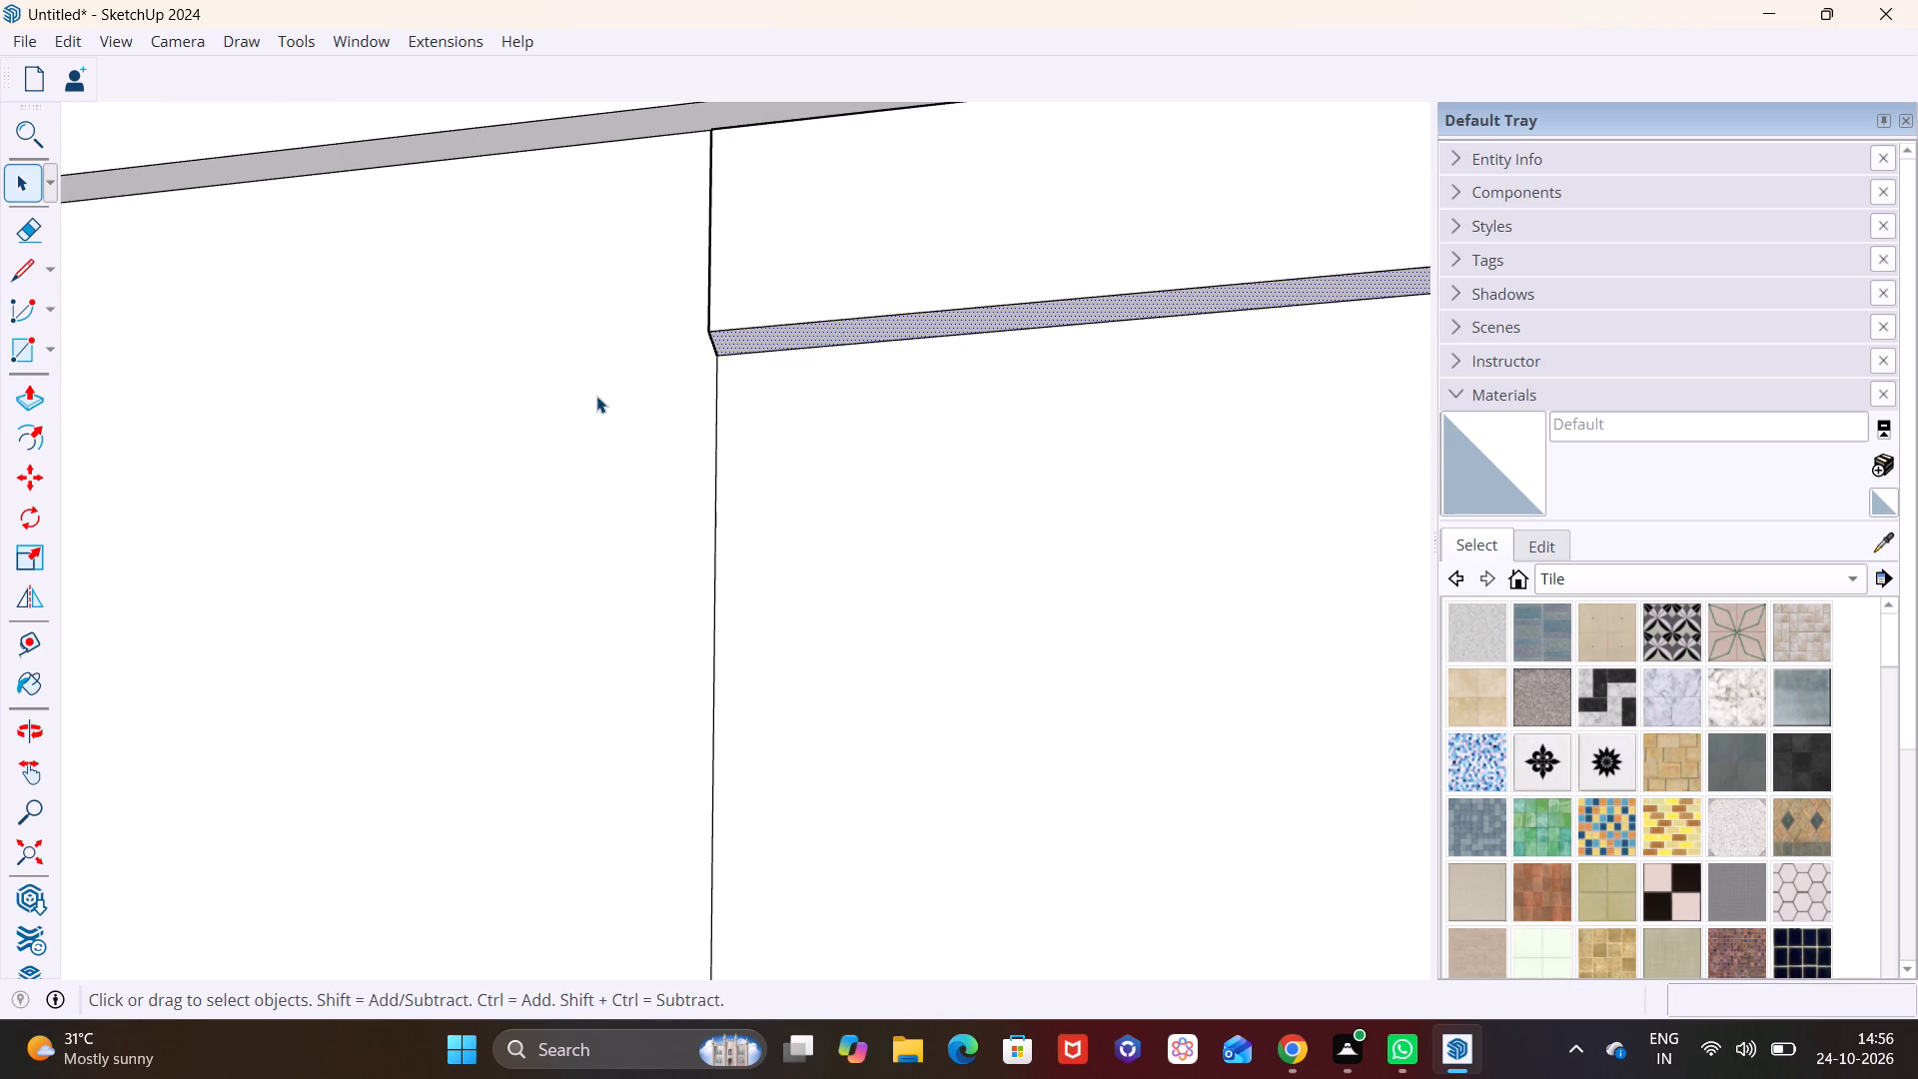
{"action": "left_click", "coordinate": [590, 396]}
Push the block's underside up slightly more to shorten the block further.
{"action": "scroll", "coordinate": [677, 431], "scroll_direction": "down", "scroll_amount": 10}
{"action": "middle_click", "coordinate": [678, 433]}
{"action": "middle_click_drag", "start_coordinate": [771, 801], "coordinate": [755, 902]}
{"action": "middle_click_drag", "start_coordinate": [759, 717], "coordinate": [715, 821]}
{"action": "scroll", "coordinate": [715, 821], "scroll_direction": "down", "scroll_amount": 8}
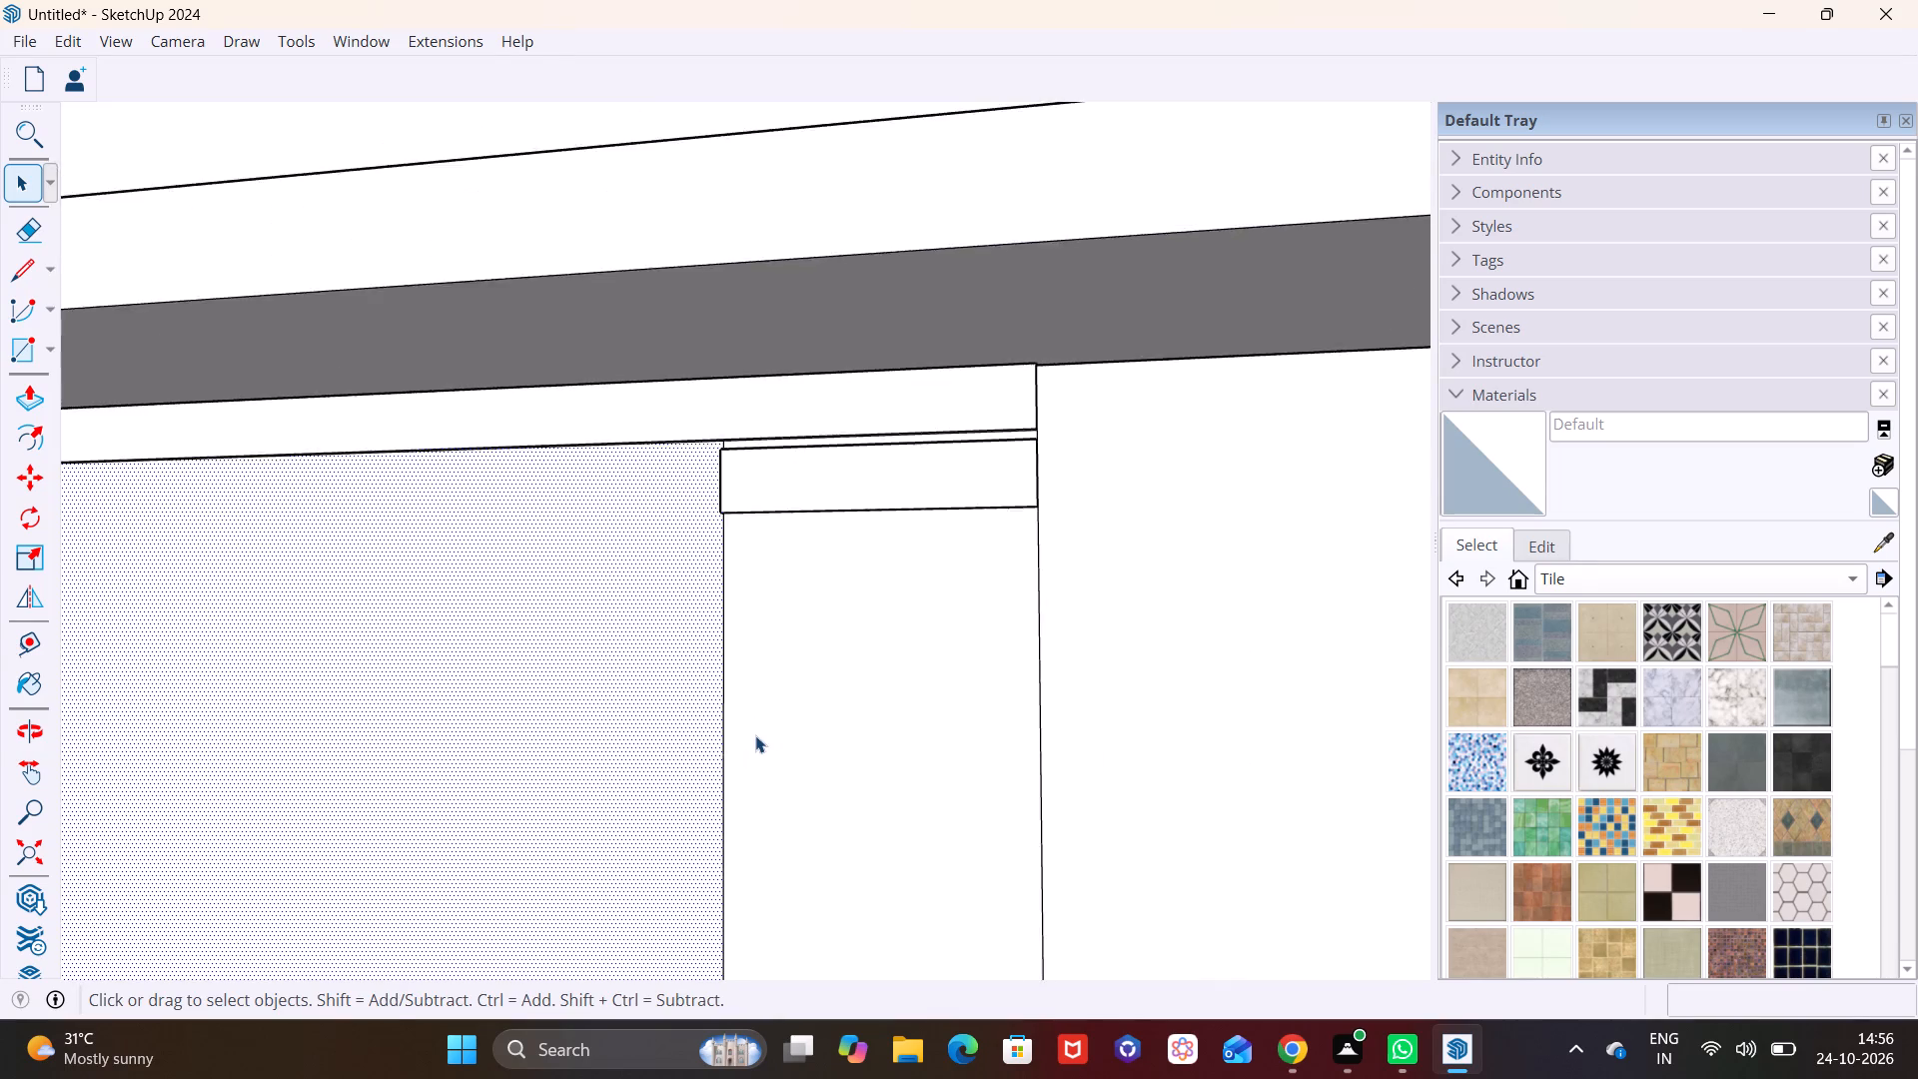
{"action": "scroll", "coordinate": [755, 735], "scroll_direction": "down", "scroll_amount": 3}
{"action": "middle_click_drag", "start_coordinate": [820, 682], "coordinate": [998, 607], "text": "shift"}
{"action": "middle_click_drag", "start_coordinate": [1024, 667], "coordinate": [890, 691]}
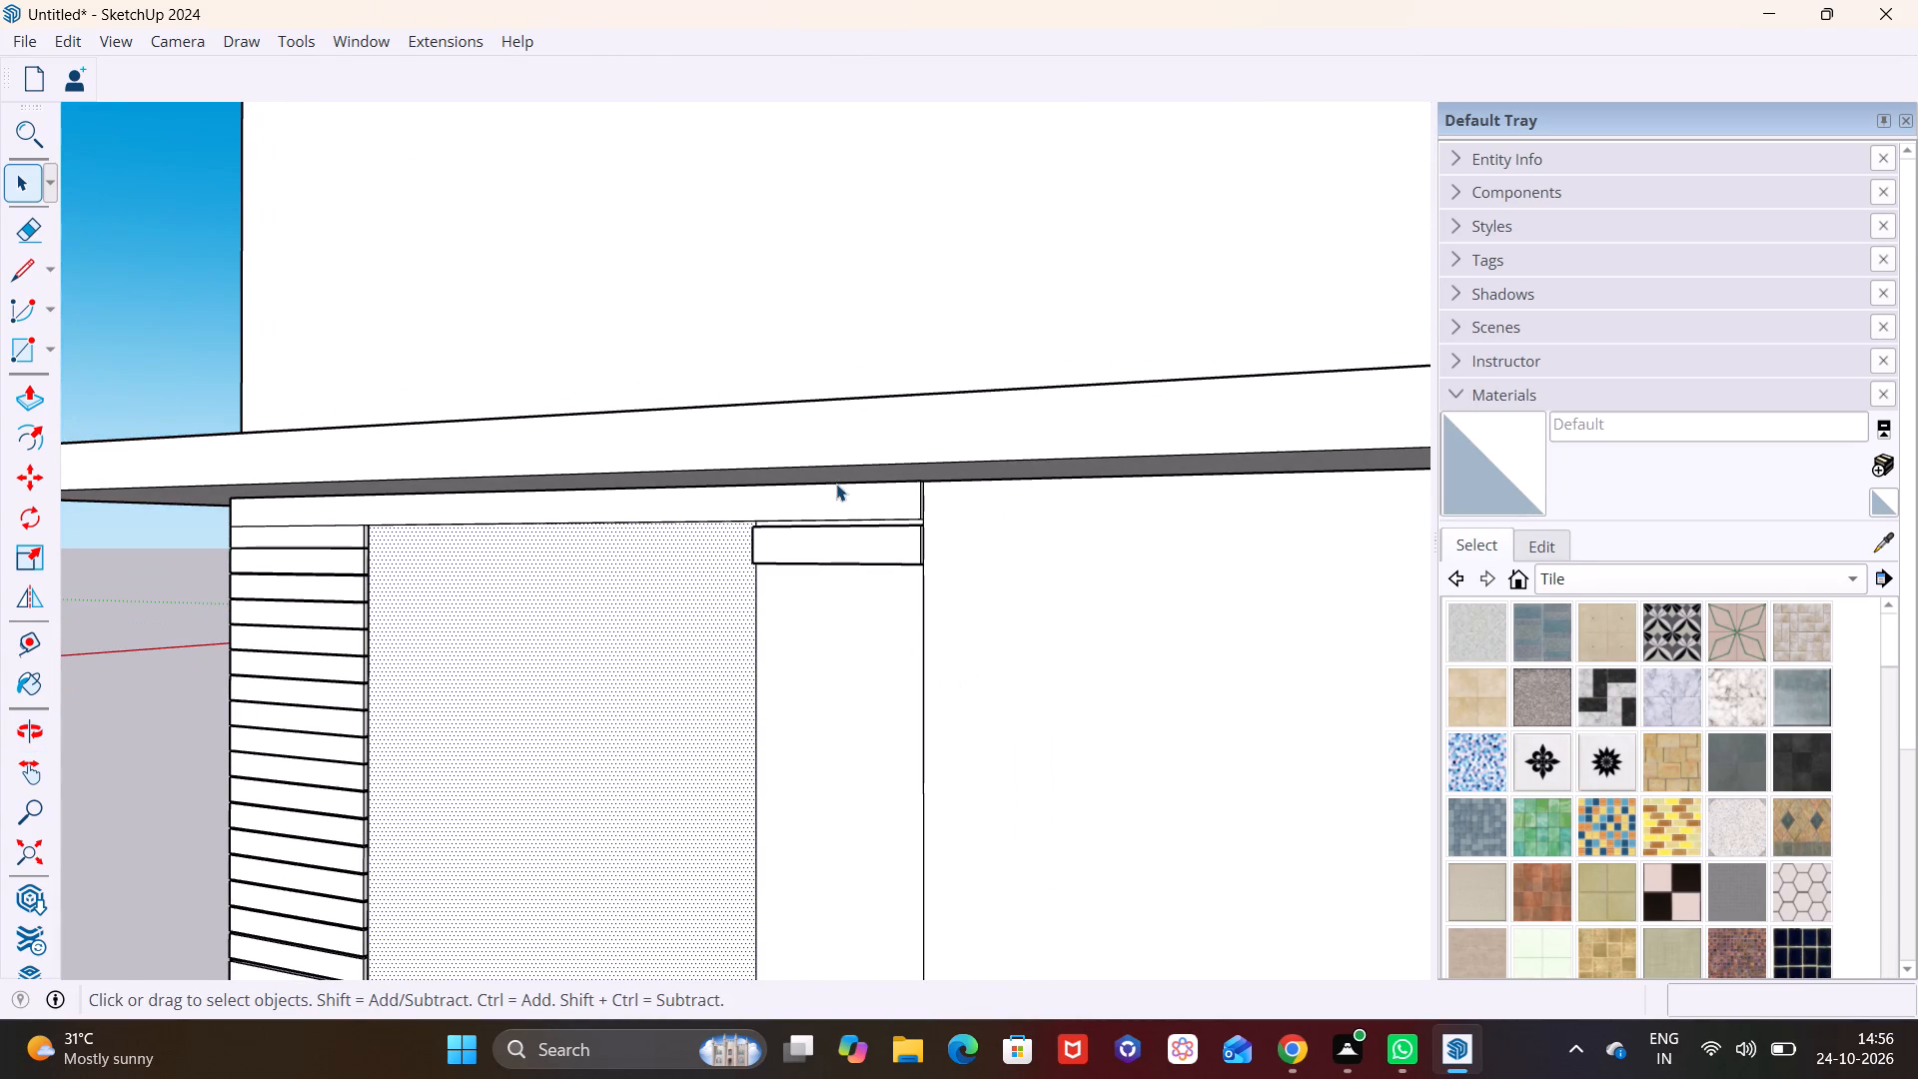
{"action": "scroll", "coordinate": [842, 488], "scroll_direction": "up", "scroll_amount": 6}
{"action": "middle_click_drag", "start_coordinate": [798, 540], "coordinate": [855, 346]}
{"action": "scroll", "coordinate": [869, 380], "scroll_direction": "up", "scroll_amount": 7}
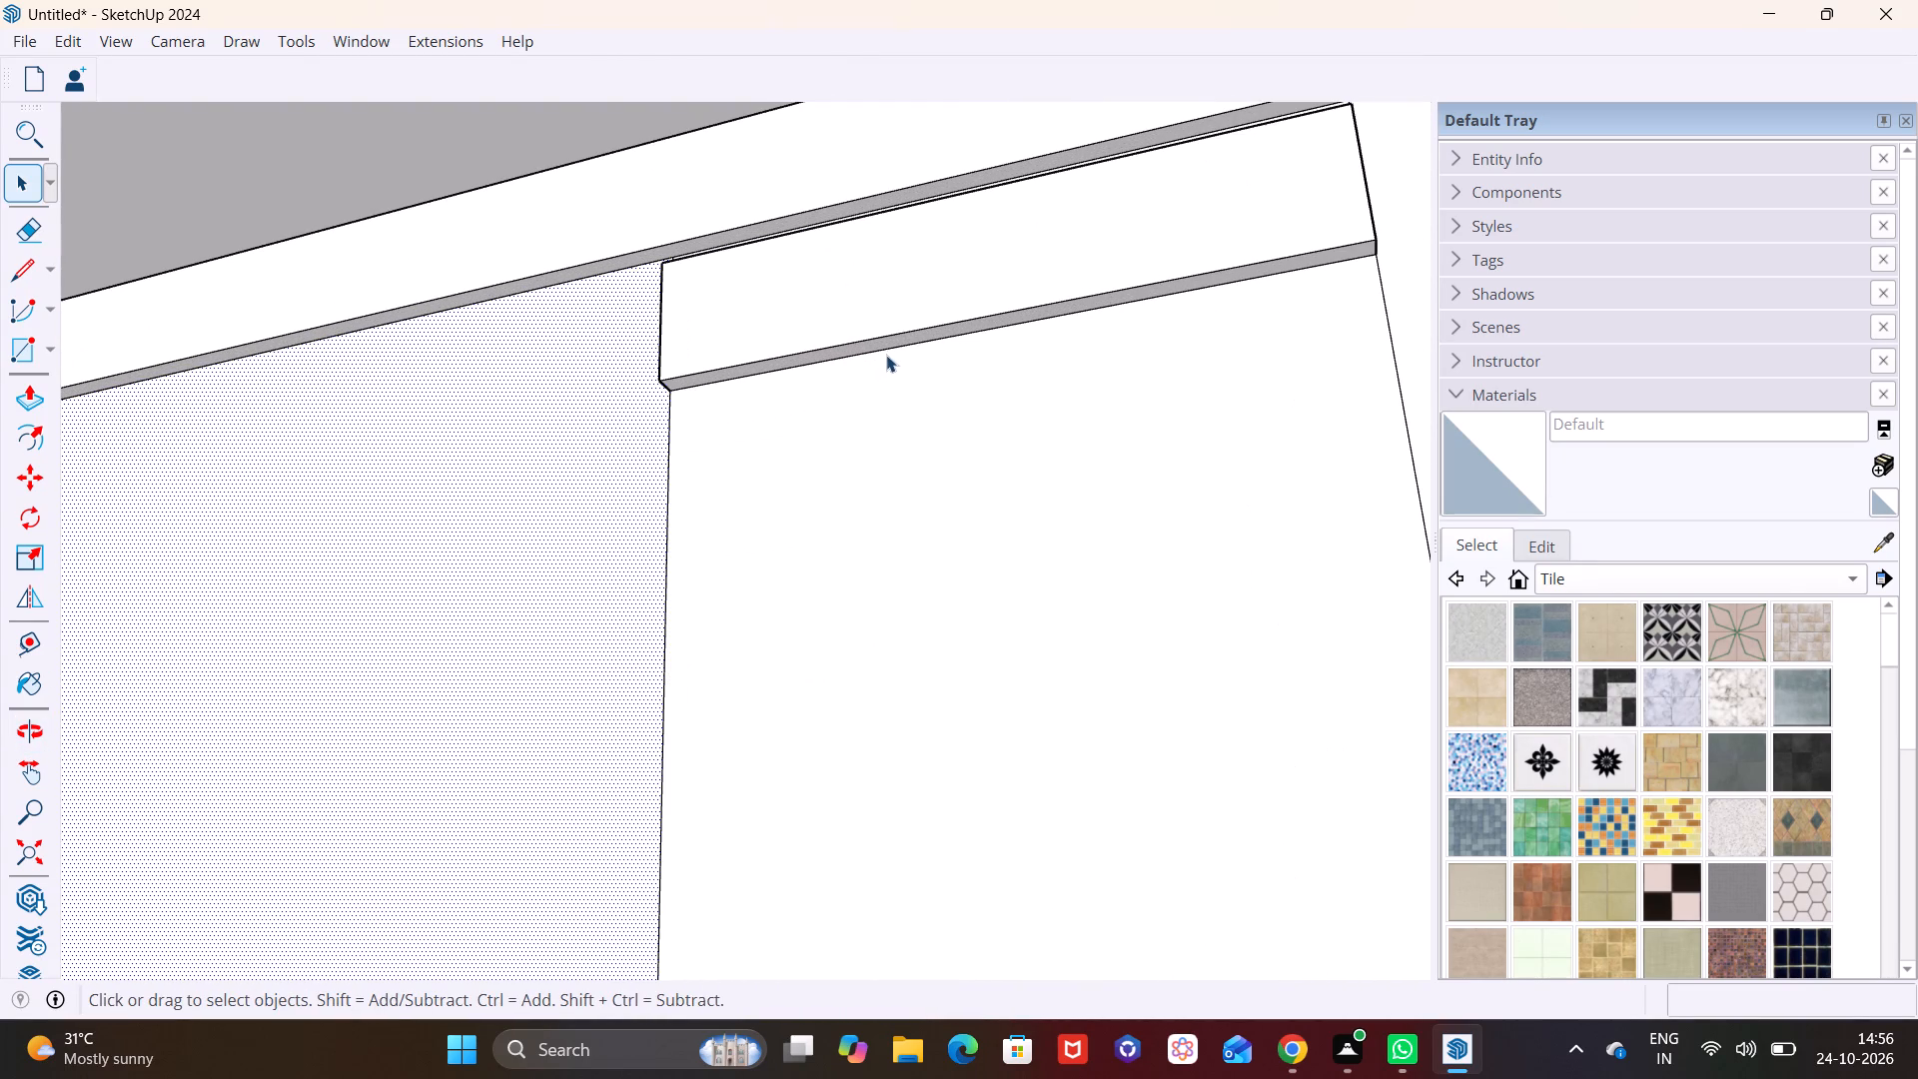
{"action": "left_click", "coordinate": [893, 342]}
{"action": "left_click", "coordinate": [38, 401]}
{"action": "scroll", "coordinate": [637, 354], "scroll_direction": "up", "scroll_amount": 4}
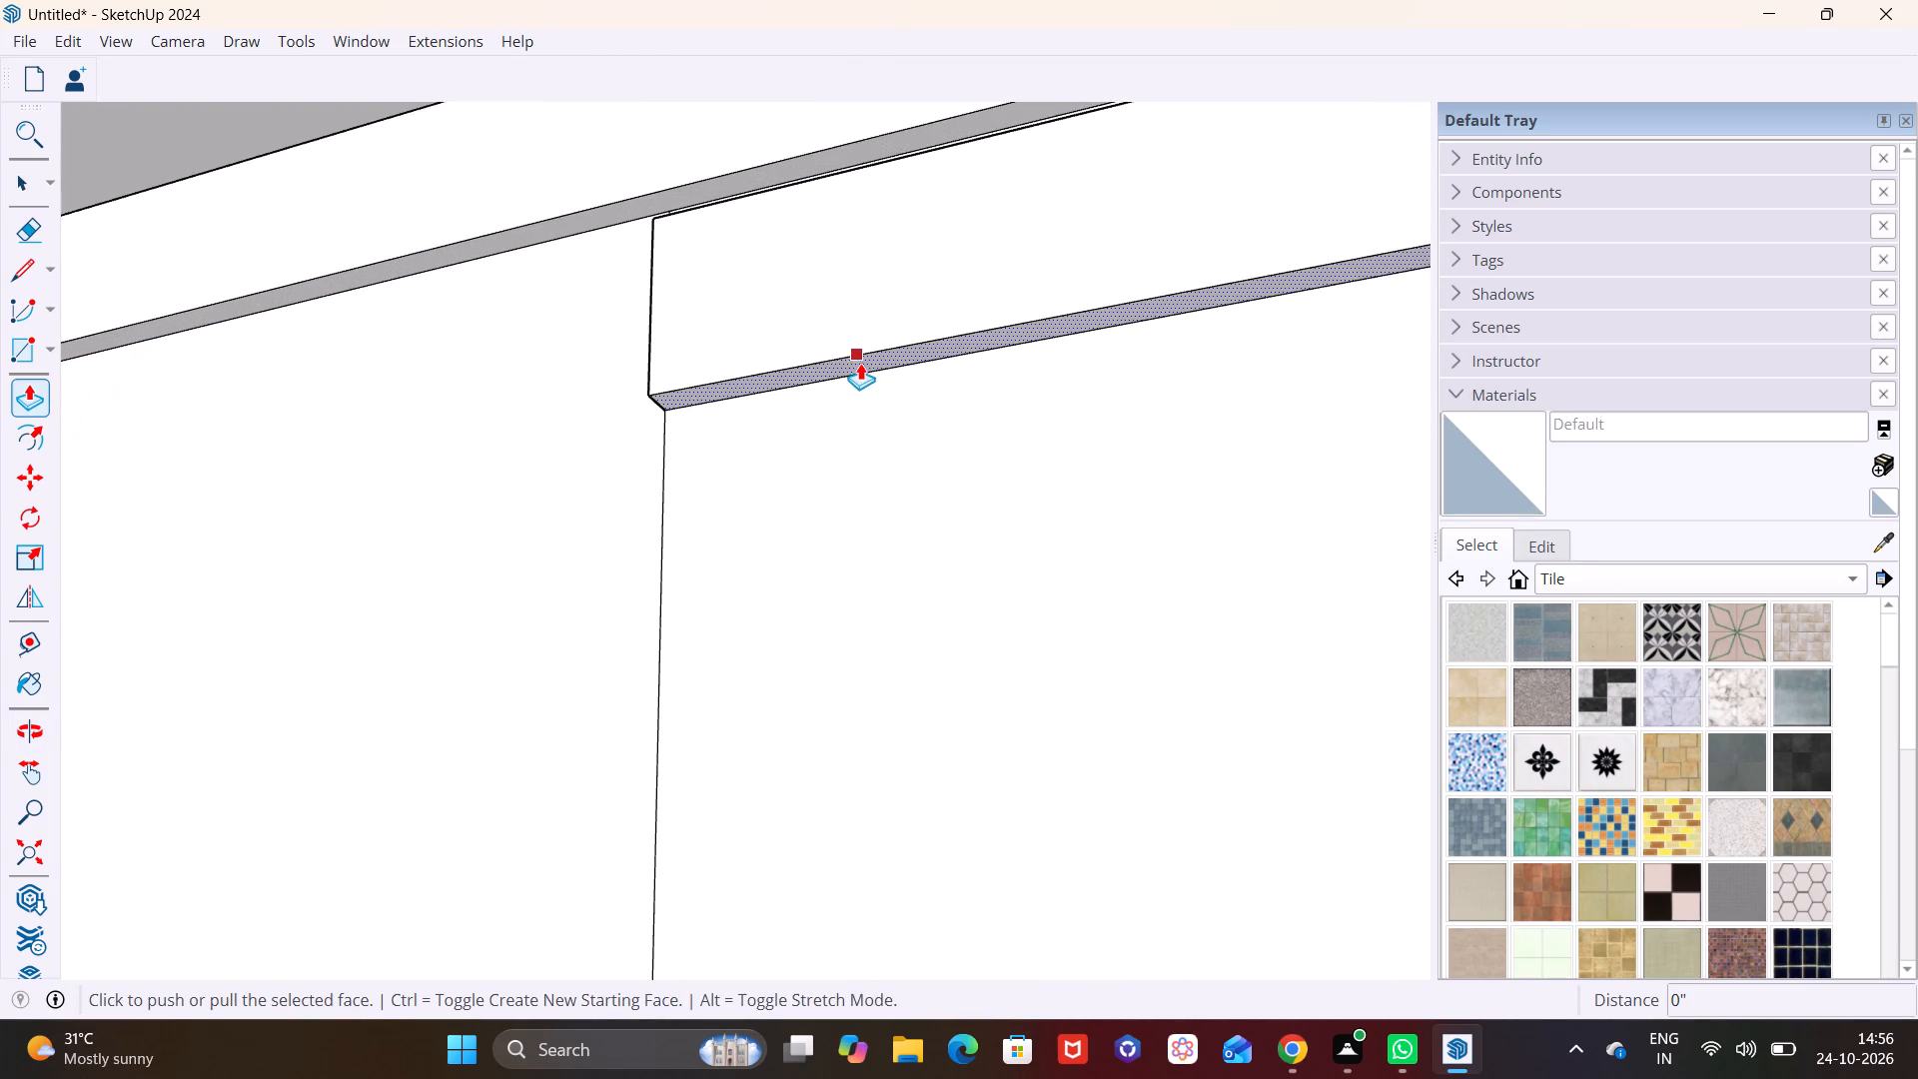
{"action": "scroll", "coordinate": [860, 363], "scroll_direction": "up", "scroll_amount": 3}
{"action": "left_click", "coordinate": [859, 367]}
{"action": "left_click", "coordinate": [861, 333]}
{"action": "key", "text": "space"}
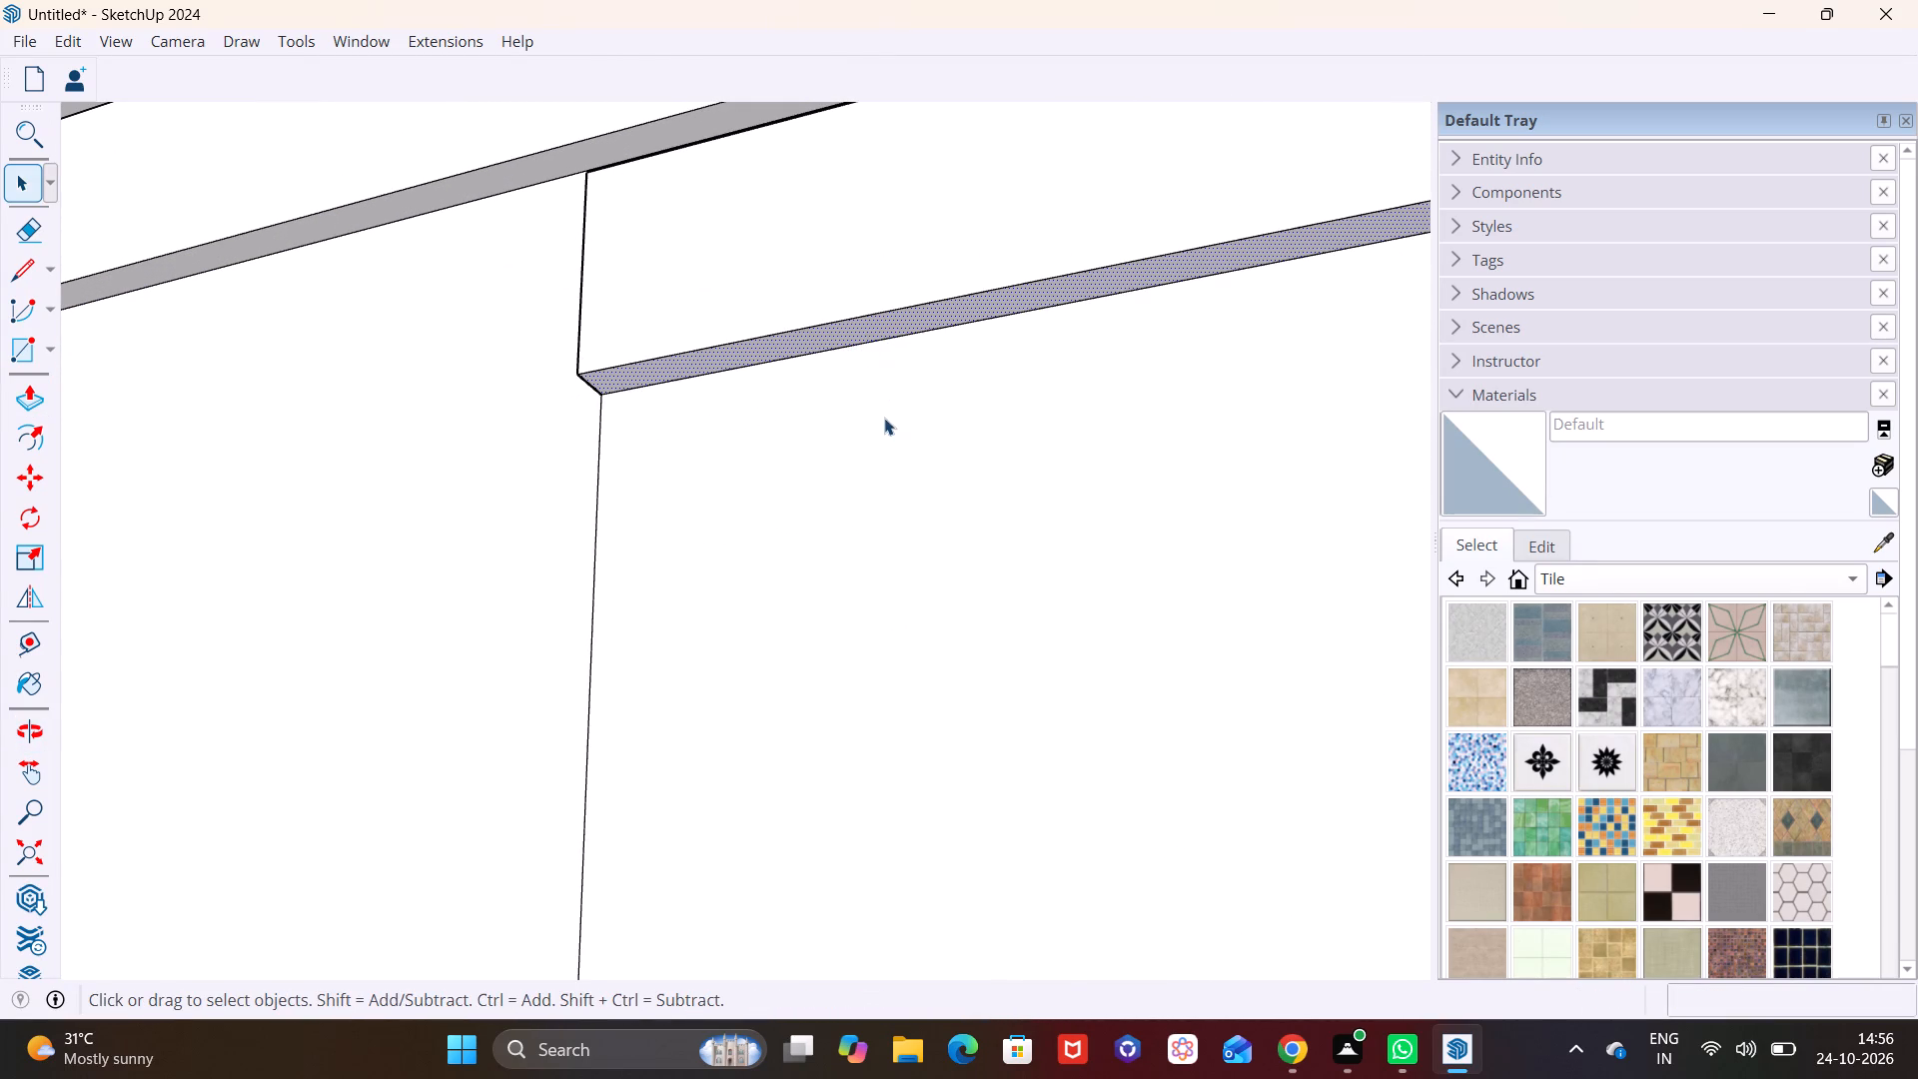
{"action": "left_click", "coordinate": [884, 418]}
Copy the second pilaster's block, with its front, side and underside faces, straight down 8 1/8", leaving a small gap below the original.
{"action": "scroll", "coordinate": [904, 397], "scroll_direction": "down", "scroll_amount": 8}
{"action": "middle_click_drag", "start_coordinate": [894, 415], "coordinate": [829, 586]}
{"action": "scroll", "coordinate": [921, 490], "scroll_direction": "down", "scroll_amount": 4}
{"action": "middle_click_drag", "start_coordinate": [906, 550], "coordinate": [624, 727]}
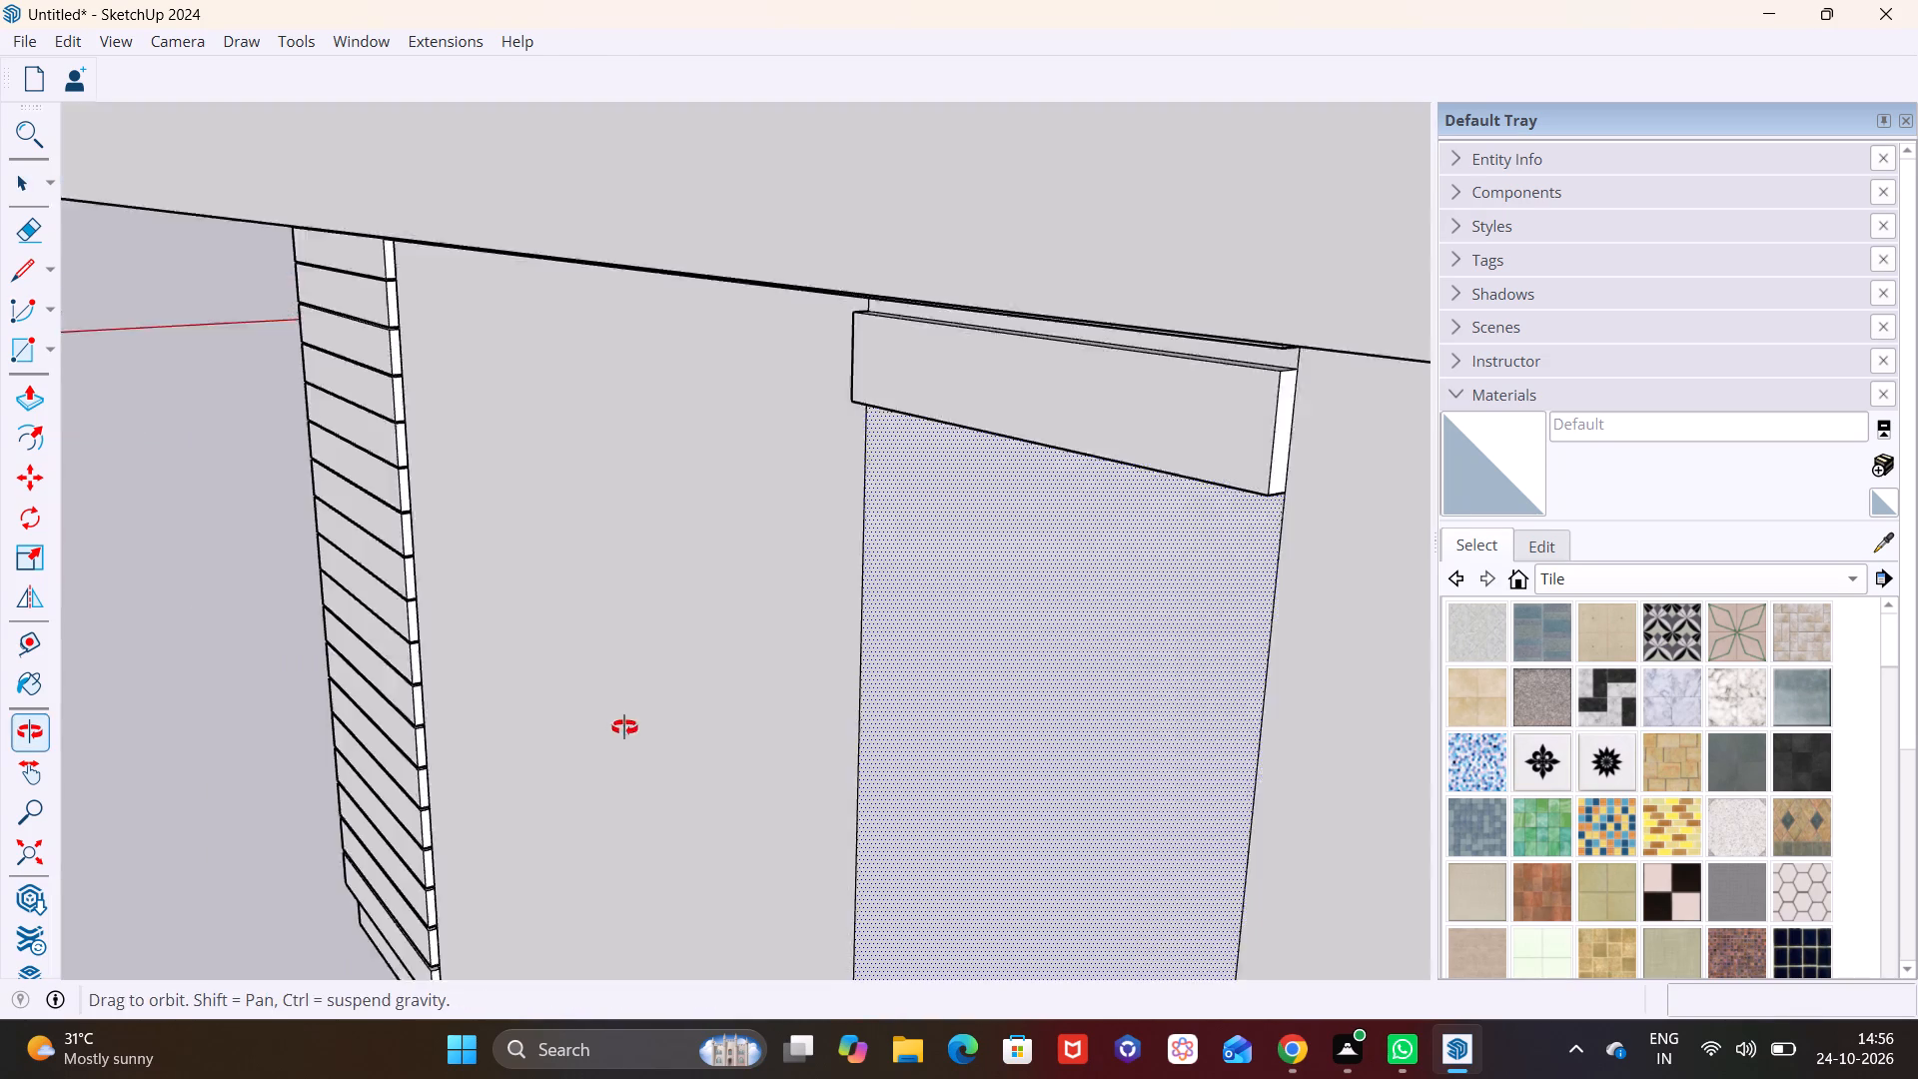
{"action": "middle_click_drag", "start_coordinate": [624, 727], "coordinate": [625, 711]}
{"action": "scroll", "coordinate": [625, 708], "scroll_direction": "down", "scroll_amount": 1}
{"action": "middle_click_drag", "start_coordinate": [720, 564], "coordinate": [939, 431]}
{"action": "scroll", "coordinate": [947, 434], "scroll_direction": "up", "scroll_amount": 1}
{"action": "middle_click_drag", "start_coordinate": [935, 353], "coordinate": [326, 612], "text": "shift"}
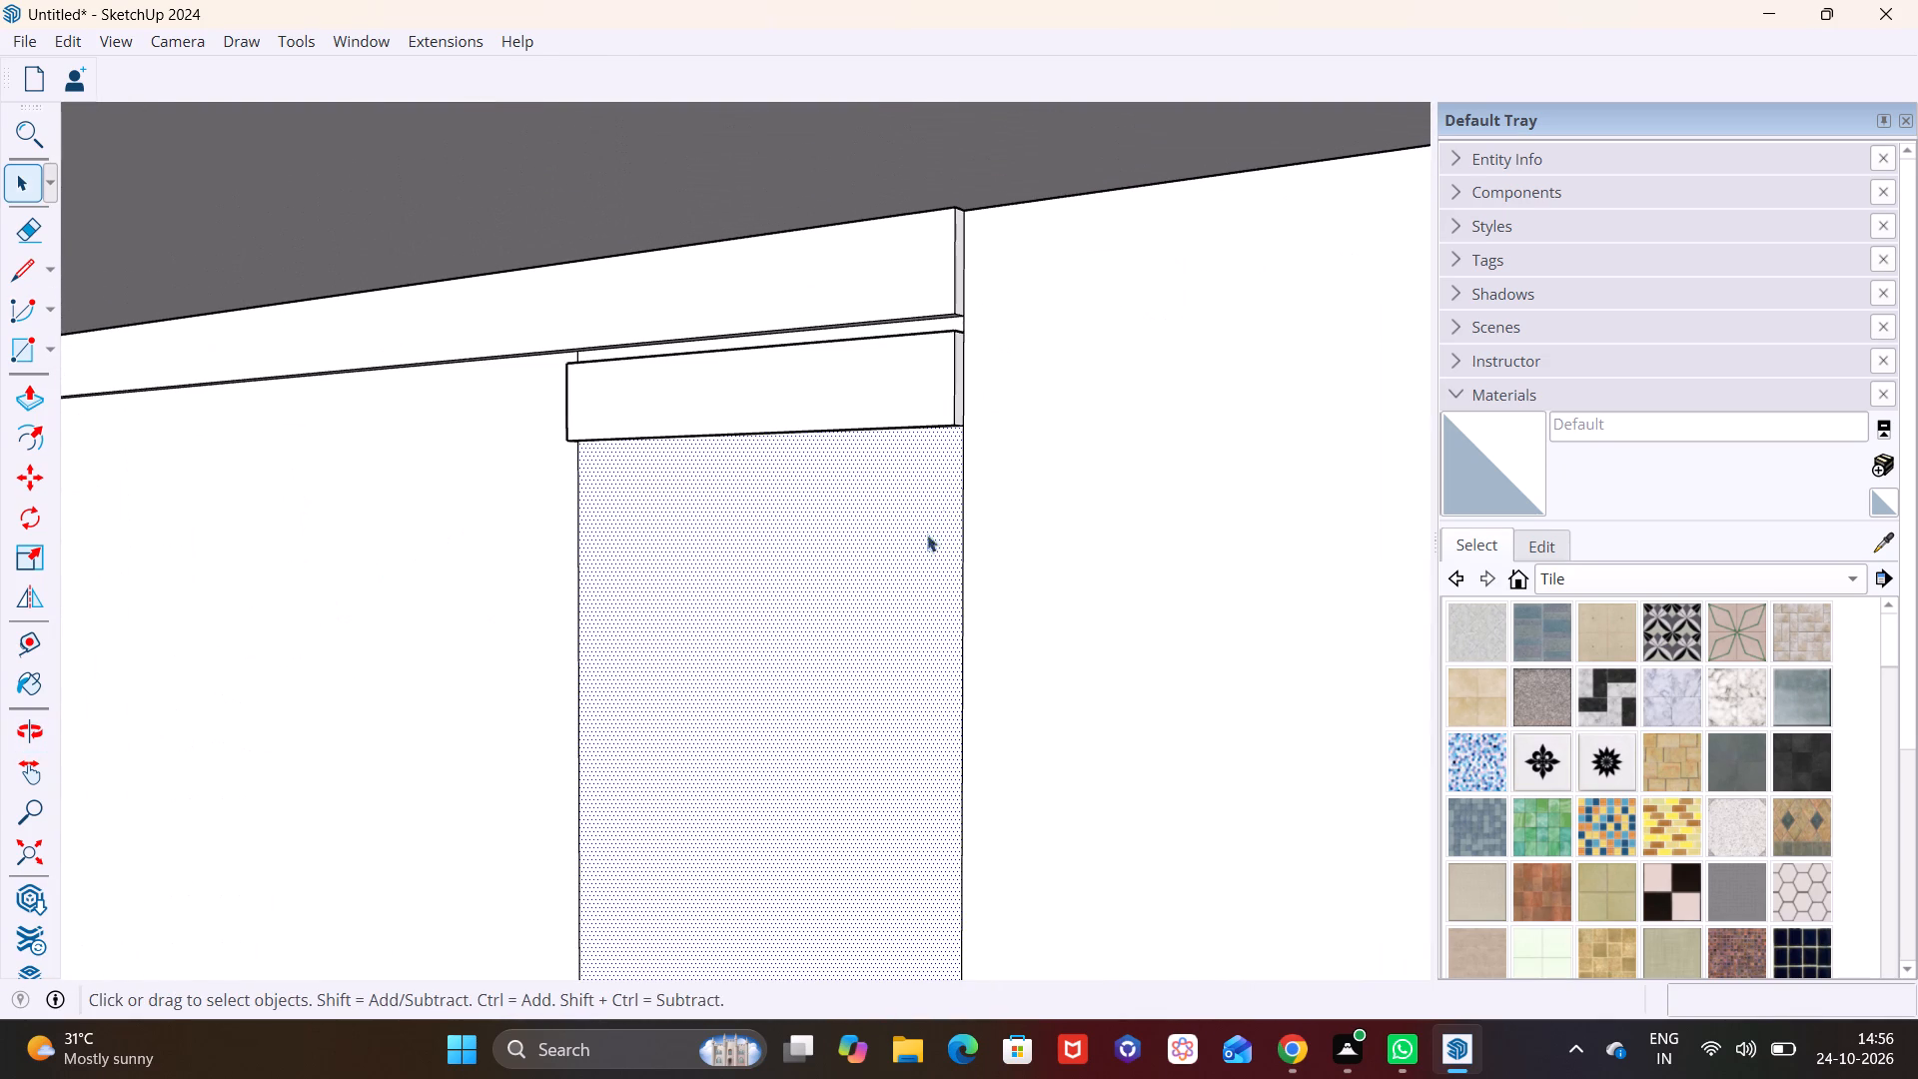
{"action": "middle_click_drag", "start_coordinate": [934, 433], "coordinate": [804, 595]}
{"action": "middle_click_drag", "start_coordinate": [876, 554], "coordinate": [973, 366]}
{"action": "middle_click_drag", "start_coordinate": [605, 777], "coordinate": [633, 769], "text": "shift"}
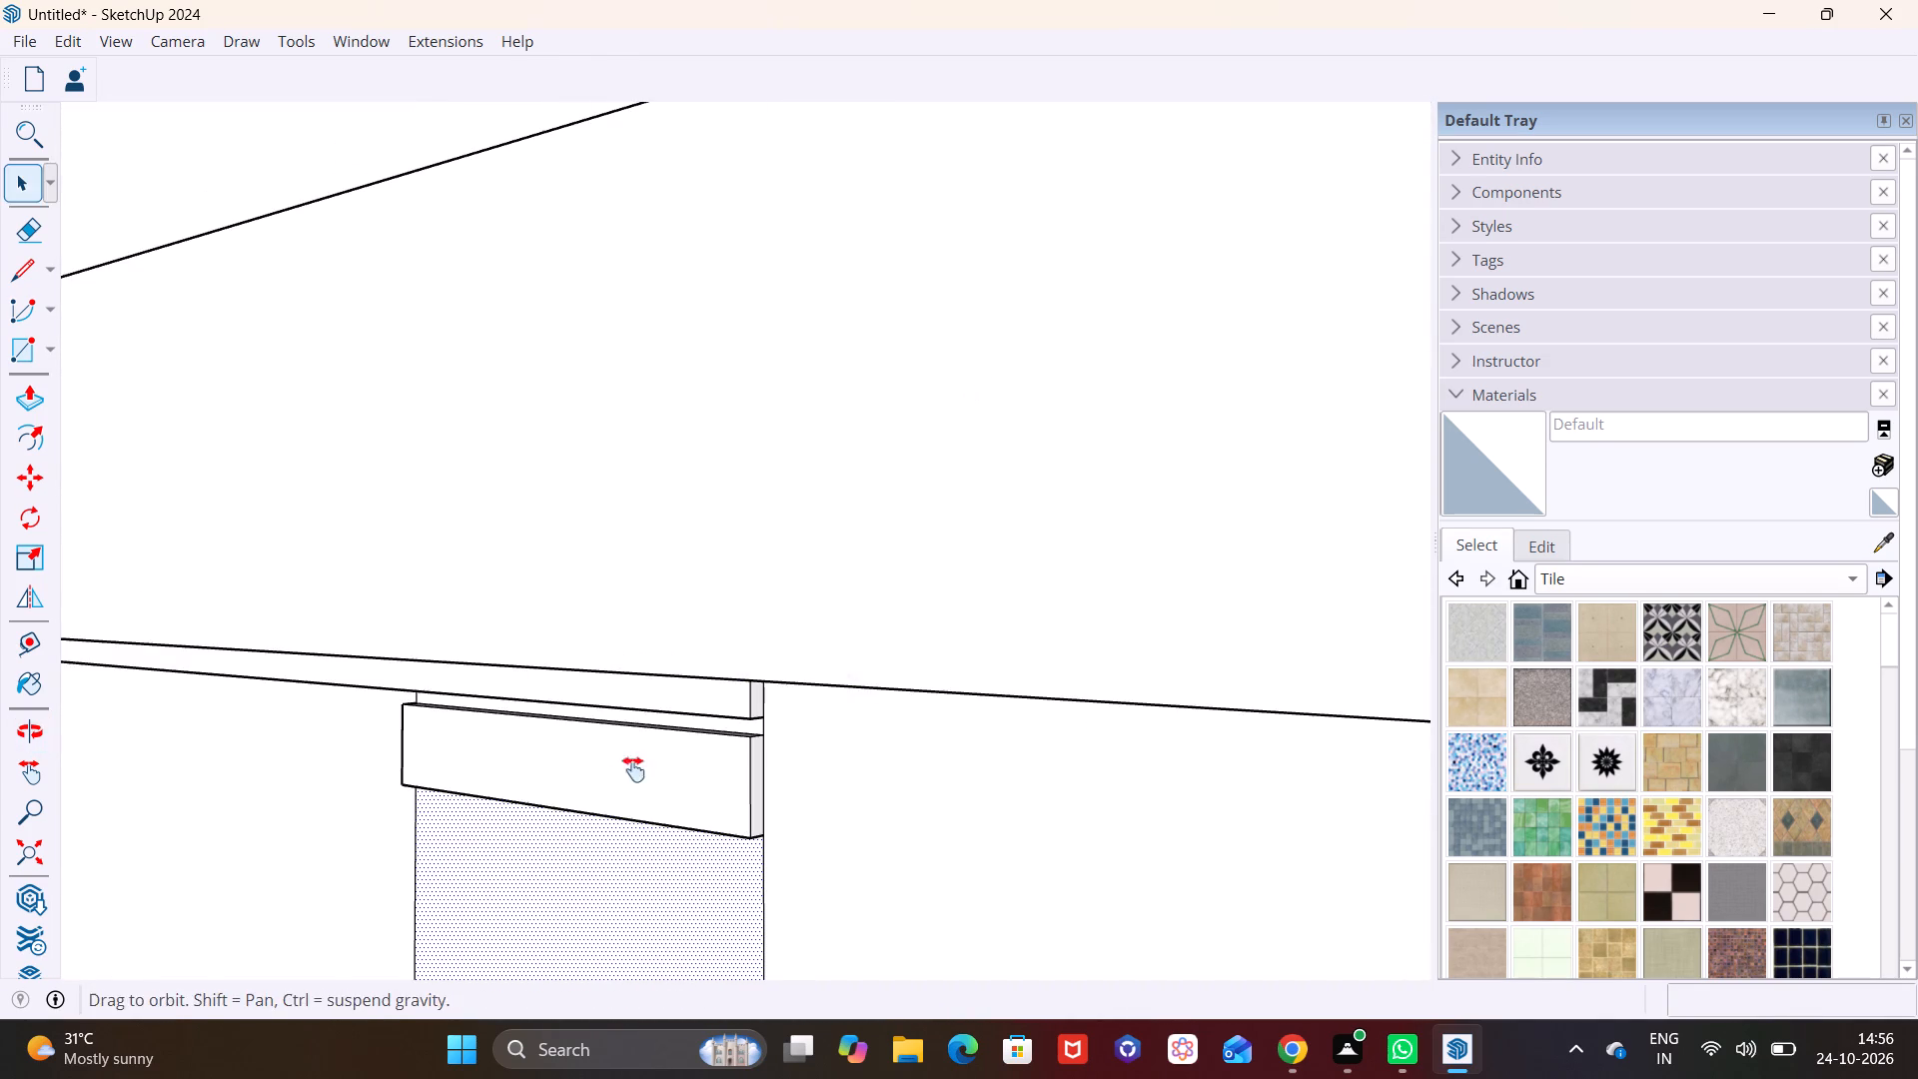
{"action": "middle_click_drag", "start_coordinate": [633, 769], "coordinate": [812, 616], "text": "shift"}
{"action": "scroll", "coordinate": [832, 607], "scroll_direction": "up", "scroll_amount": 6}
{"action": "double_click", "coordinate": [936, 595]}
{"action": "middle_click_drag", "start_coordinate": [1047, 604], "coordinate": [875, 667]}
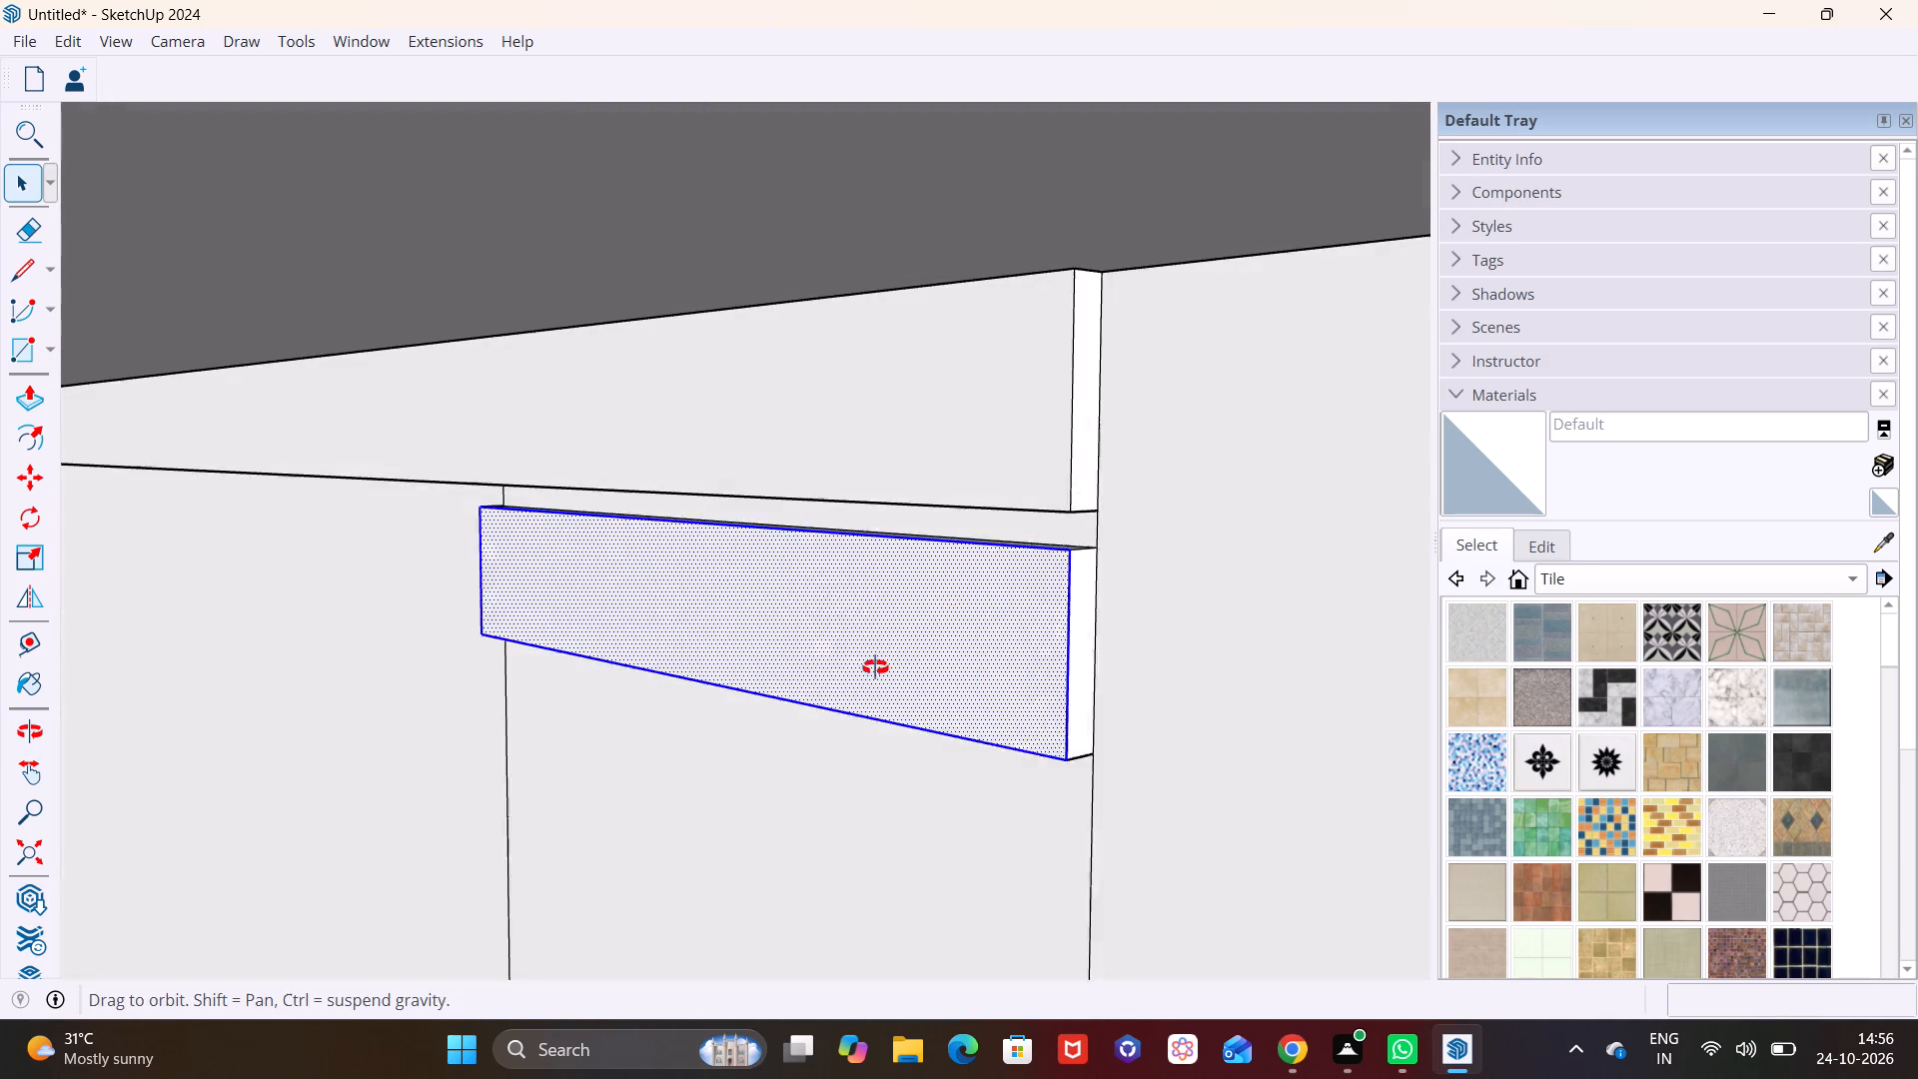
{"action": "middle_click_drag", "start_coordinate": [875, 667], "coordinate": [846, 669]}
{"action": "left_click", "coordinate": [1021, 670], "text": "ctrl"}
{"action": "left_click_drag", "start_coordinate": [1021, 669], "coordinate": [1031, 667], "text": "ctrl"}
{"action": "scroll", "coordinate": [1019, 505], "scroll_direction": "up", "scroll_amount": 5}
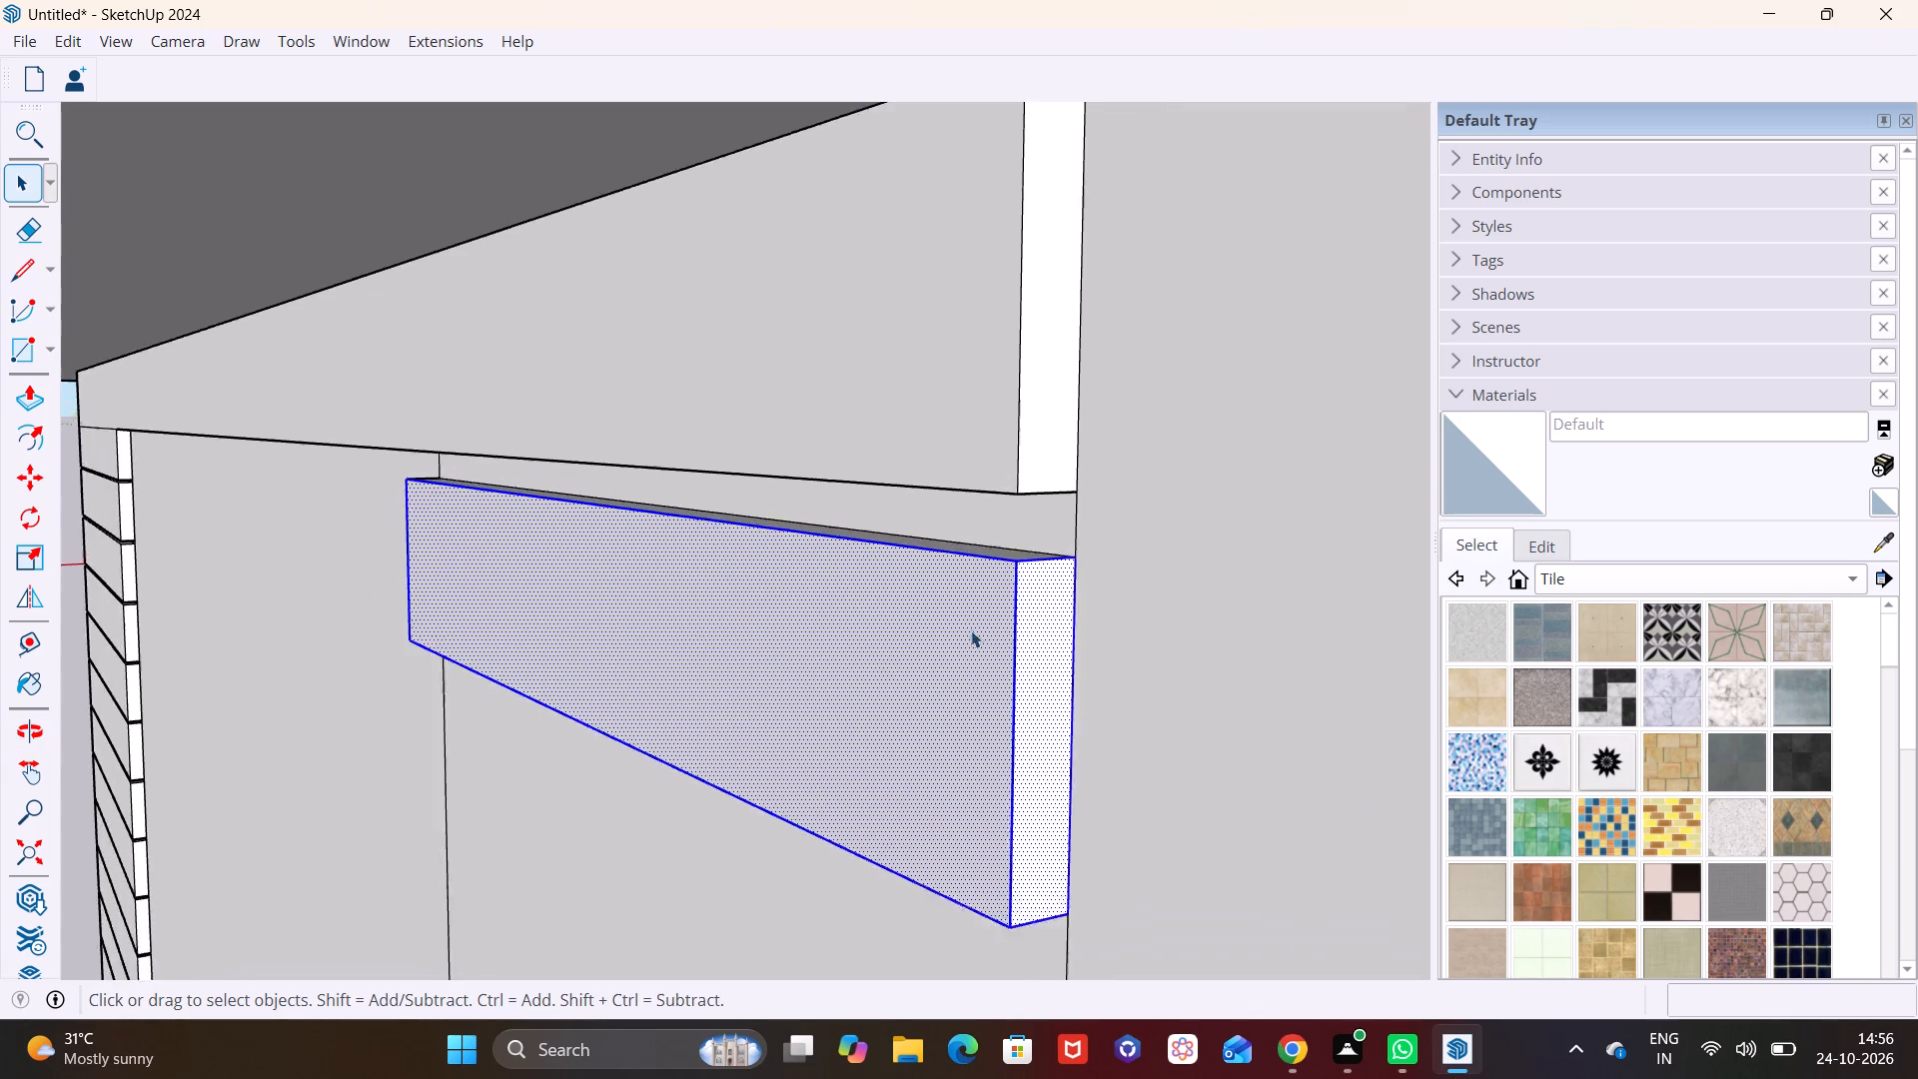
{"action": "scroll", "coordinate": [971, 630], "scroll_direction": "up", "scroll_amount": 2}
{"action": "middle_click_drag", "start_coordinate": [989, 573], "coordinate": [987, 648]}
{"action": "double_click", "coordinate": [1046, 536], "text": "ctrl"}
{"action": "middle_click_drag", "start_coordinate": [855, 685], "coordinate": [1027, 396]}
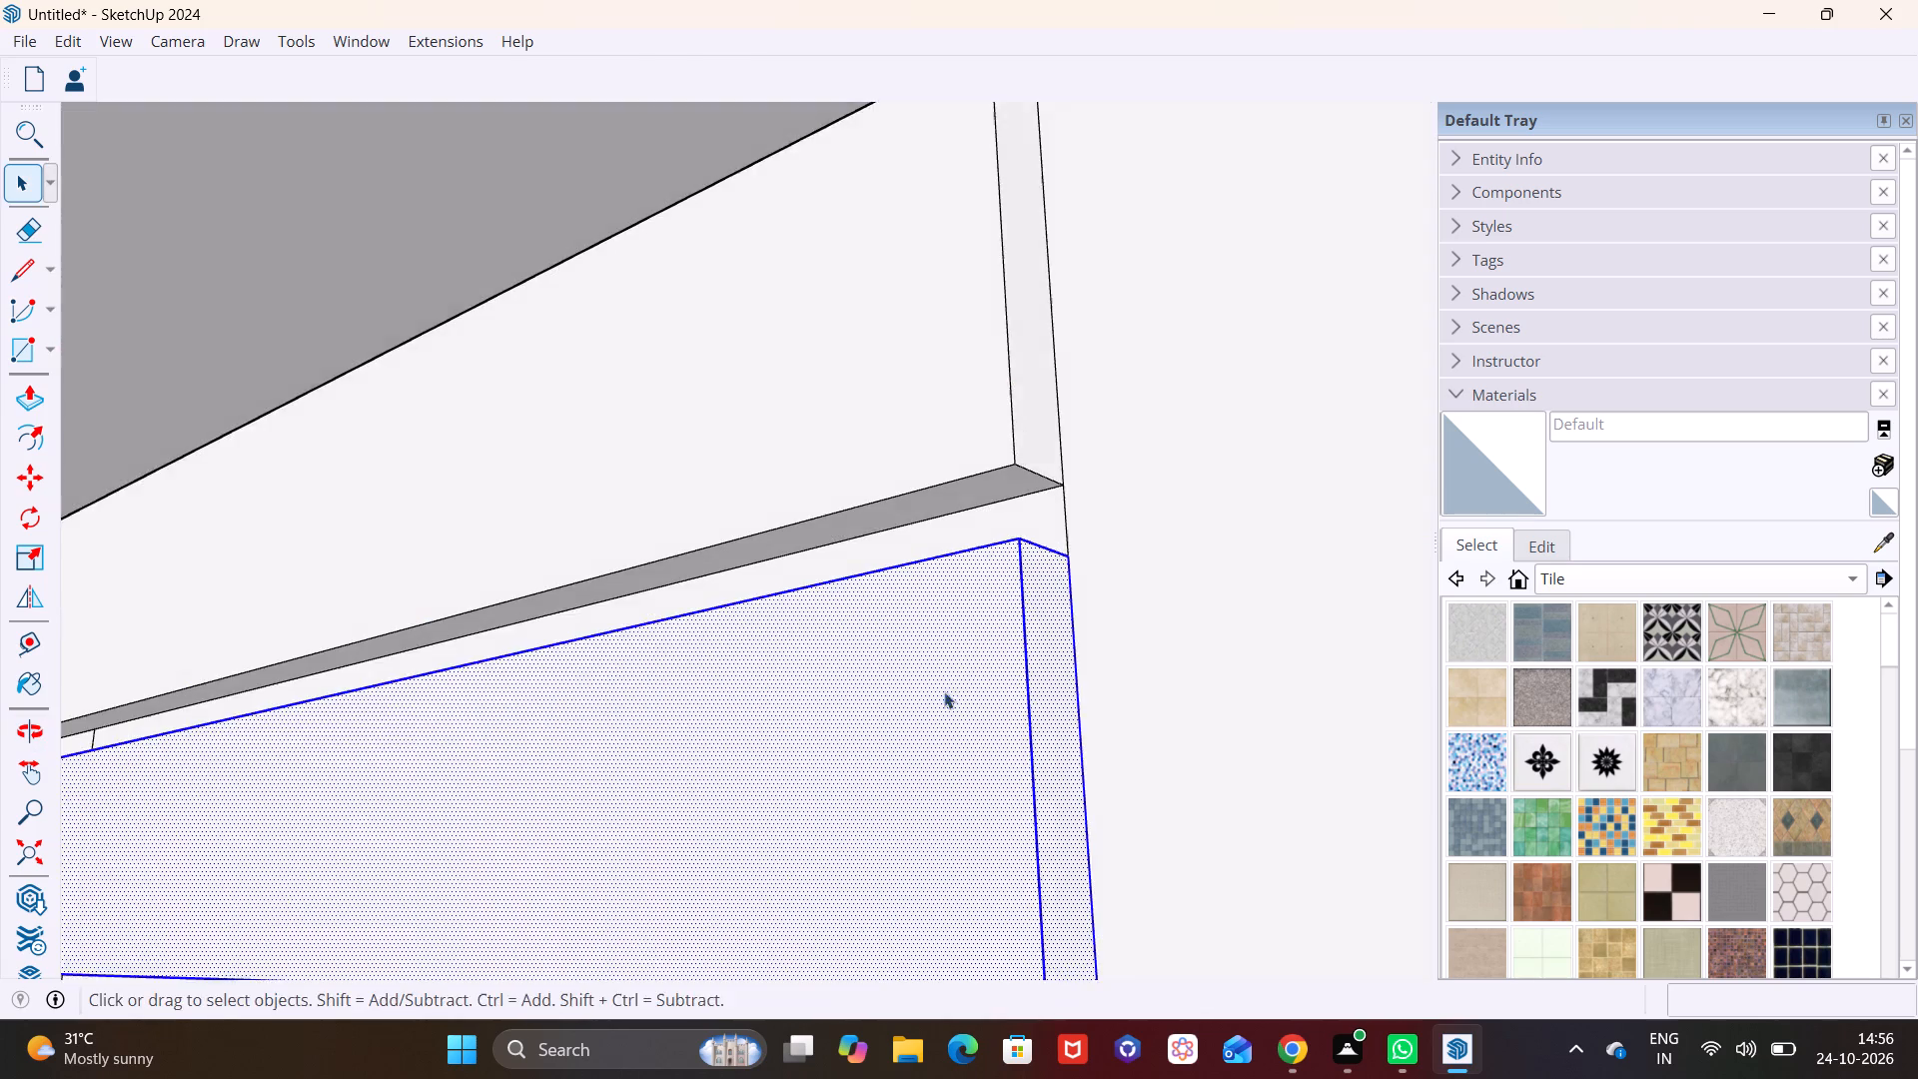
{"action": "scroll", "coordinate": [921, 778], "scroll_direction": "up", "scroll_amount": 1}
{"action": "middle_click_drag", "start_coordinate": [921, 775], "coordinate": [1218, 347], "text": "ctrl"}
{"action": "scroll", "coordinate": [557, 454], "scroll_direction": "down", "scroll_amount": 8}
{"action": "middle_click_drag", "start_coordinate": [596, 471], "coordinate": [1106, 606]}
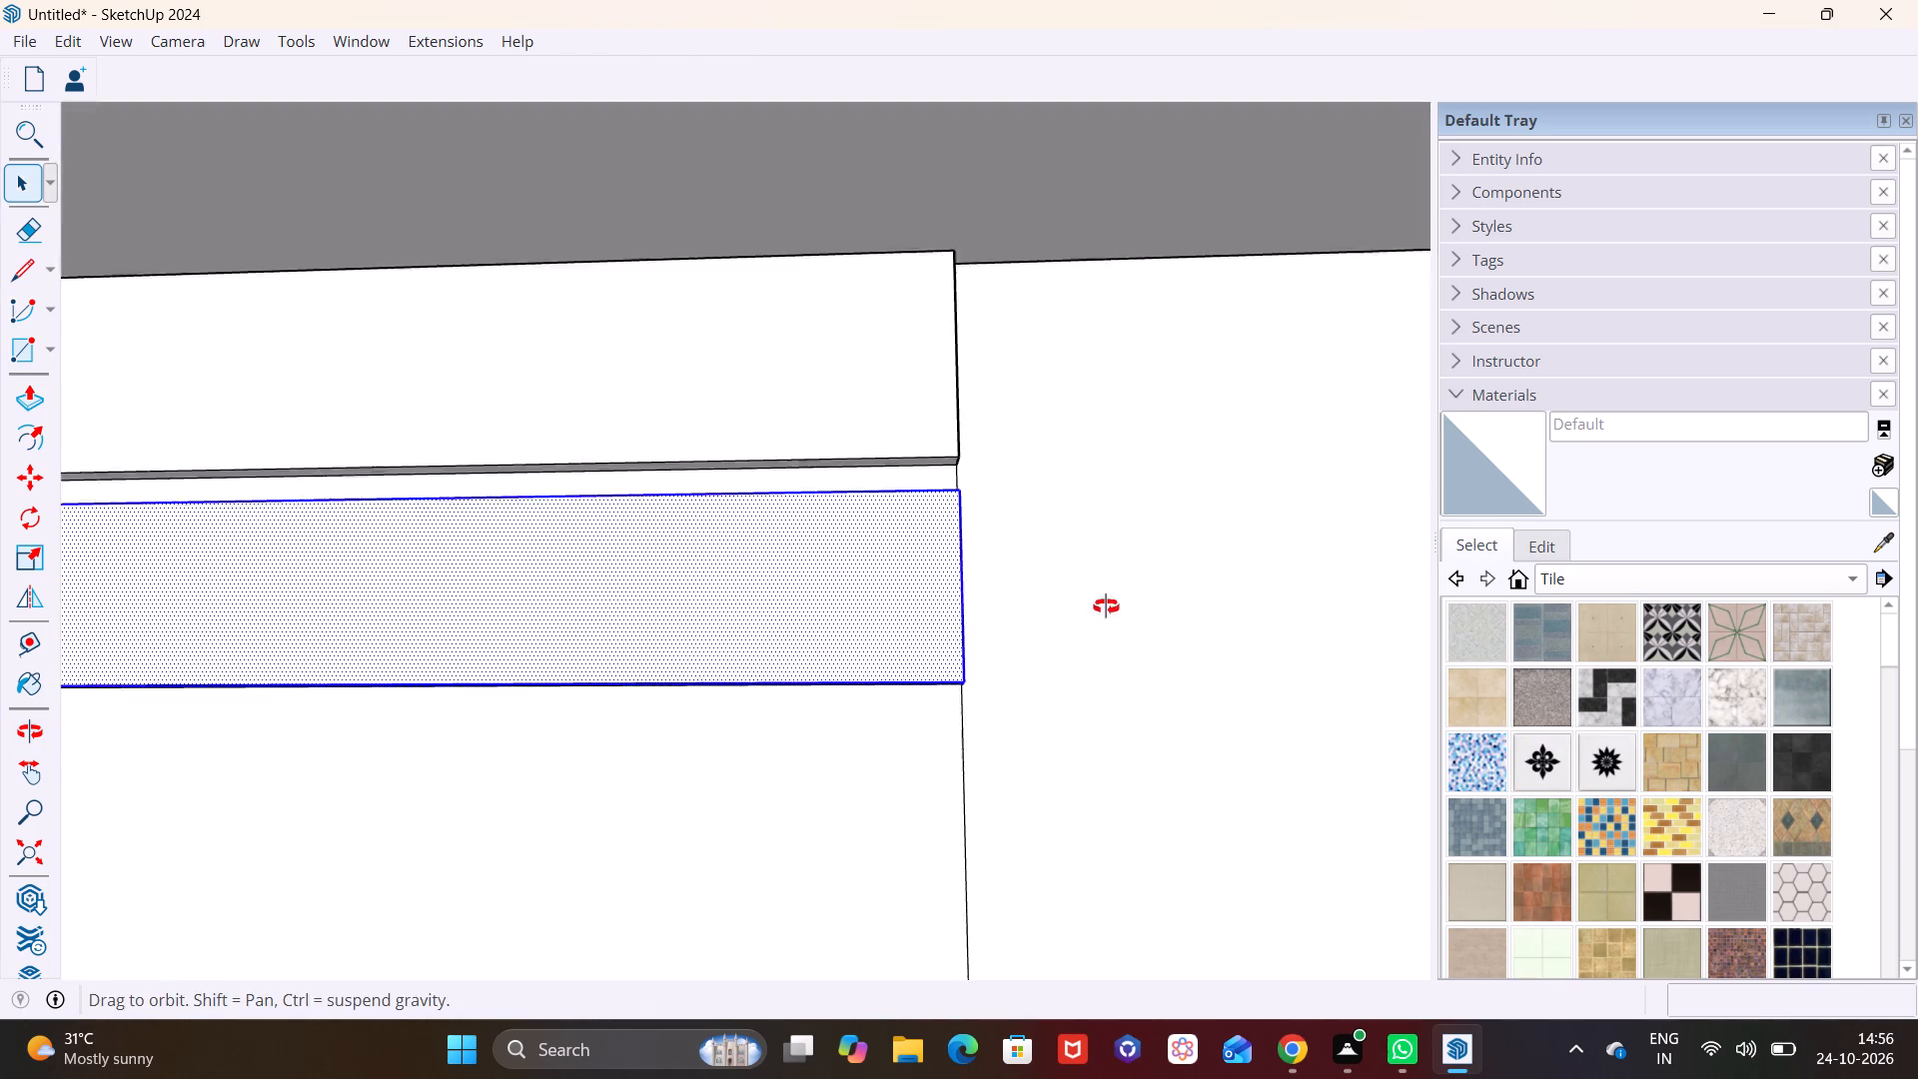
{"action": "middle_click_drag", "start_coordinate": [1106, 606], "coordinate": [1127, 628]}
{"action": "middle_click_drag", "start_coordinate": [494, 626], "coordinate": [871, 480], "text": "shift"}
{"action": "scroll", "coordinate": [871, 480], "scroll_direction": "up", "scroll_amount": 1, "text": "shift"}
{"action": "middle_click_drag", "start_coordinate": [396, 610], "coordinate": [532, 313]}
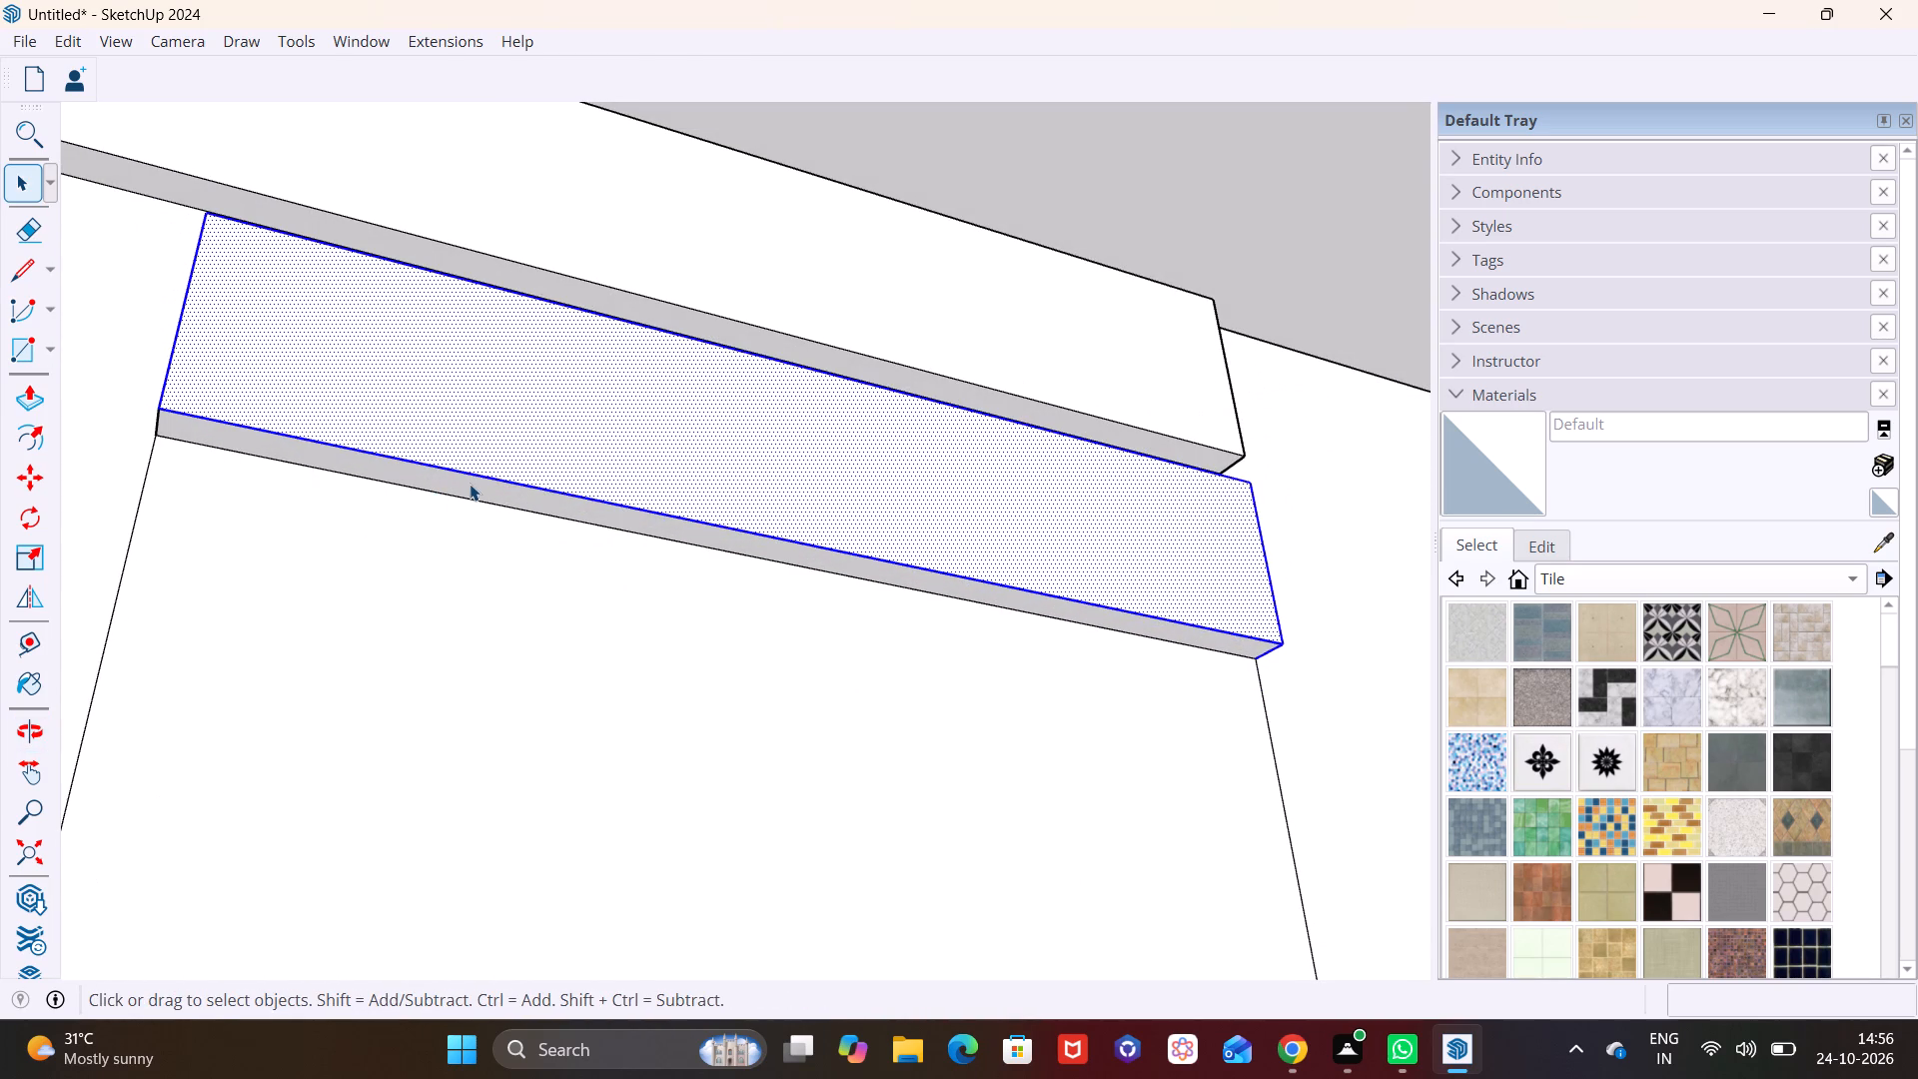
{"action": "double_click", "coordinate": [472, 483], "text": "ctrl"}
{"action": "middle_click_drag", "start_coordinate": [313, 432], "coordinate": [600, 507], "text": "shift"}
{"action": "middle_click_drag", "start_coordinate": [560, 496], "coordinate": [702, 530]}
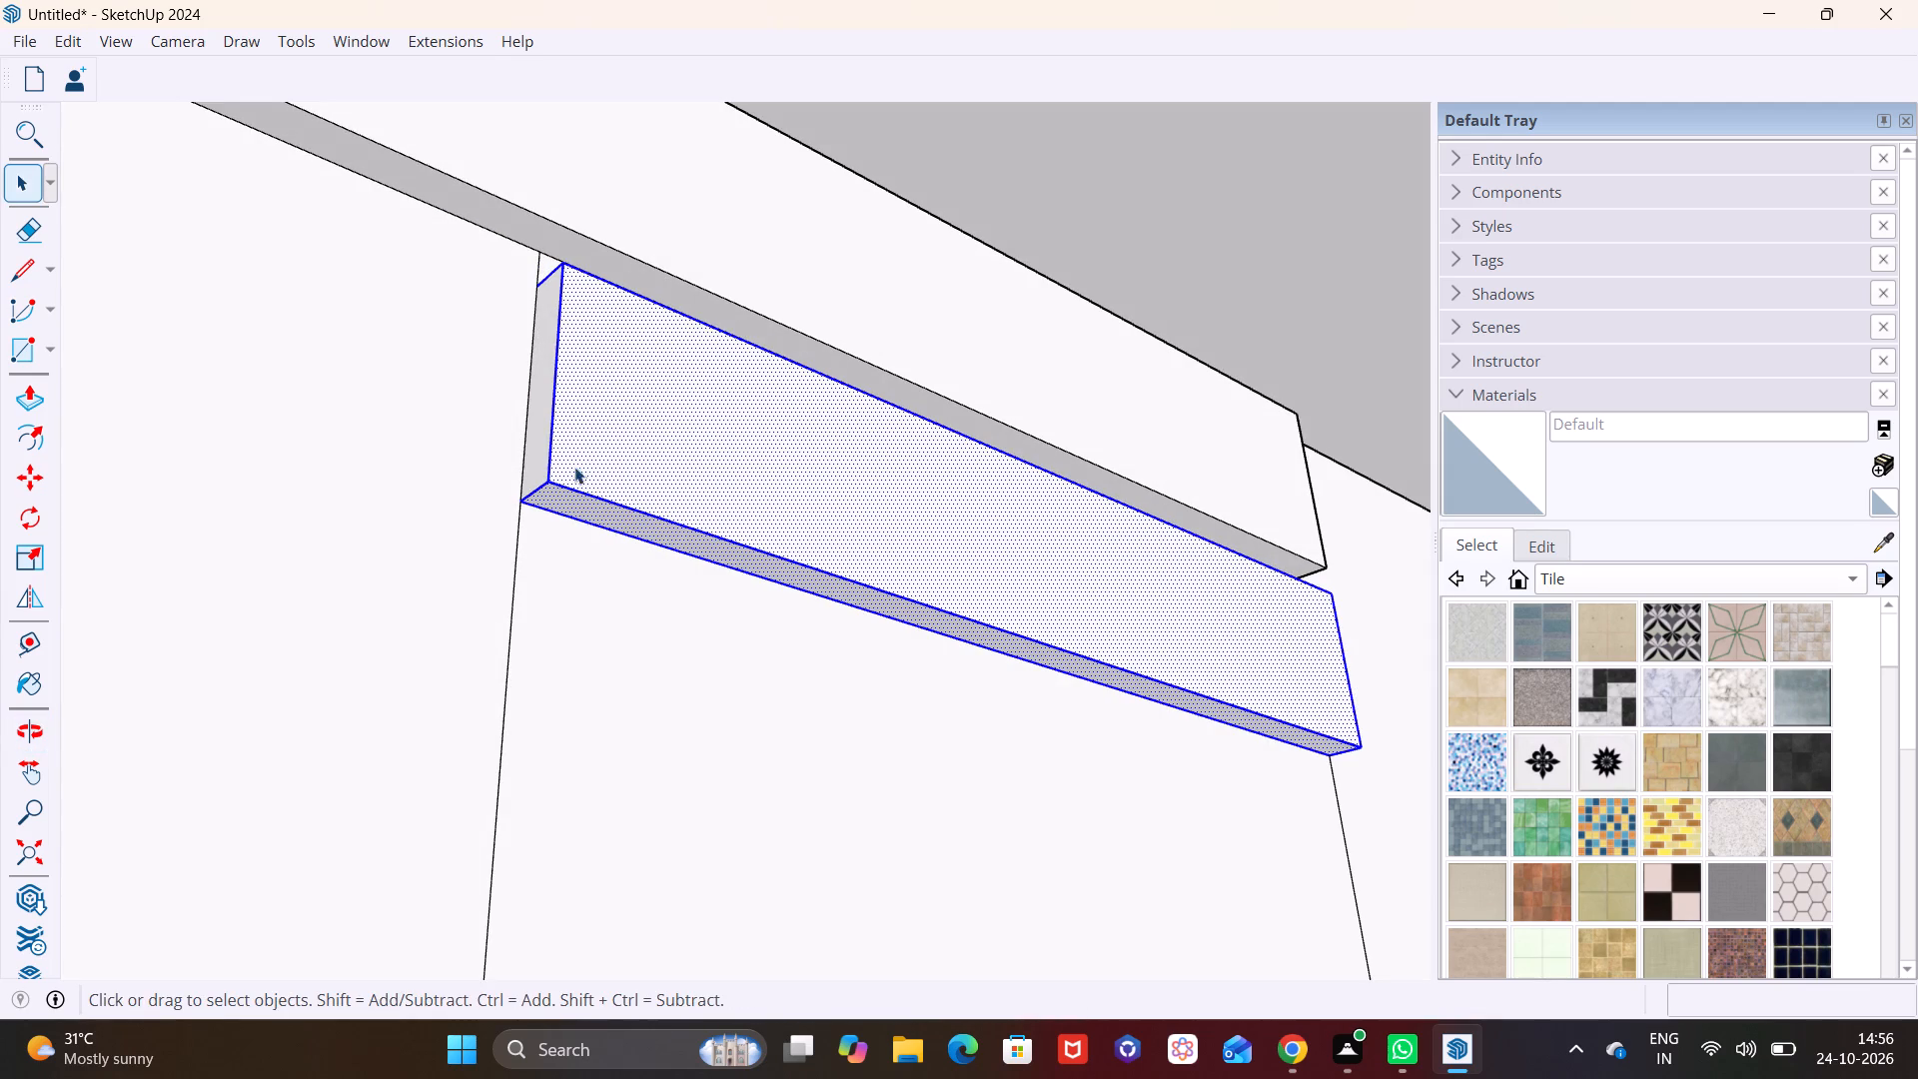
{"action": "double_click", "coordinate": [536, 437], "text": "ctrl"}
{"action": "scroll", "coordinate": [674, 432], "scroll_direction": "down", "scroll_amount": 2}
{"action": "middle_click_drag", "start_coordinate": [916, 498], "coordinate": [289, 861]}
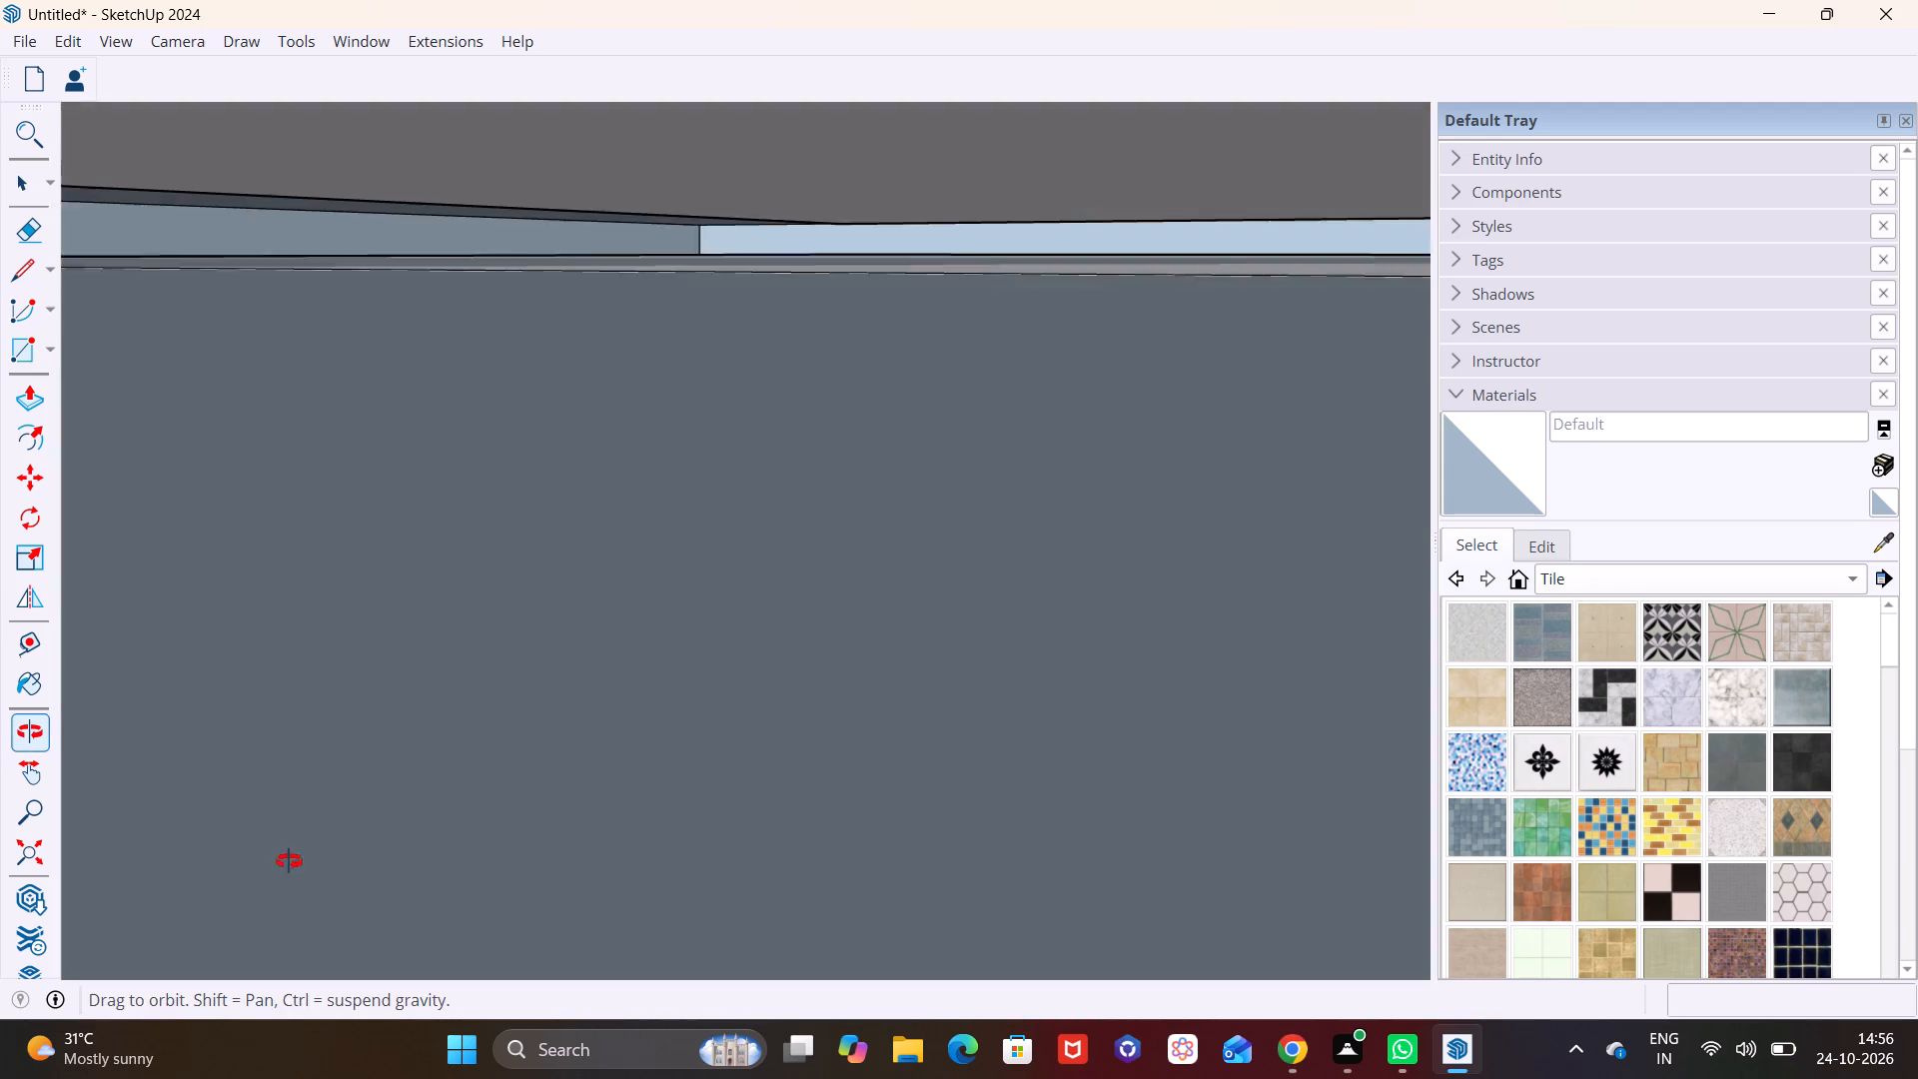
{"action": "middle_click_drag", "start_coordinate": [289, 861], "coordinate": [289, 862]}
{"action": "scroll", "coordinate": [861, 768], "scroll_direction": "down", "scroll_amount": 20}
{"action": "scroll", "coordinate": [861, 768], "scroll_direction": "down", "scroll_amount": 5}
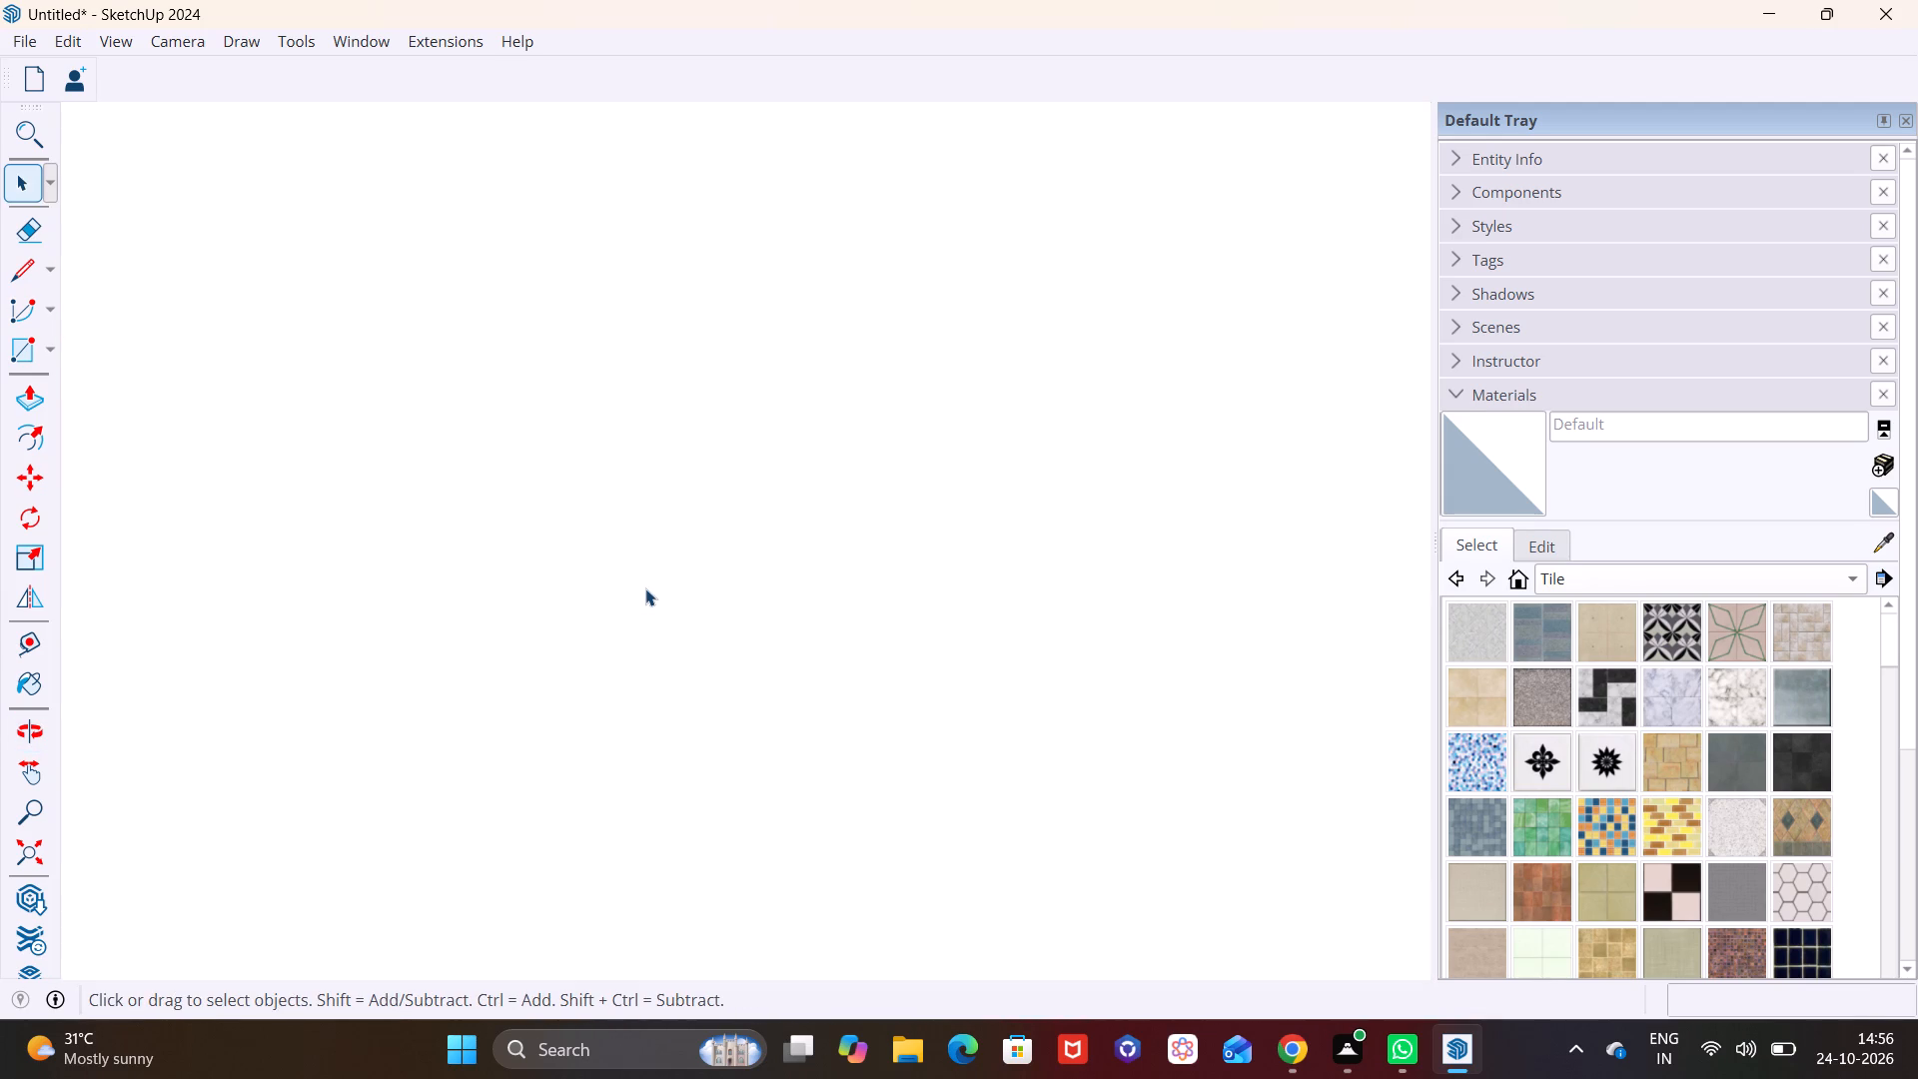
{"action": "scroll", "coordinate": [645, 588], "scroll_direction": "down", "scroll_amount": 20}
{"action": "scroll", "coordinate": [645, 588], "scroll_direction": "down", "scroll_amount": 13}
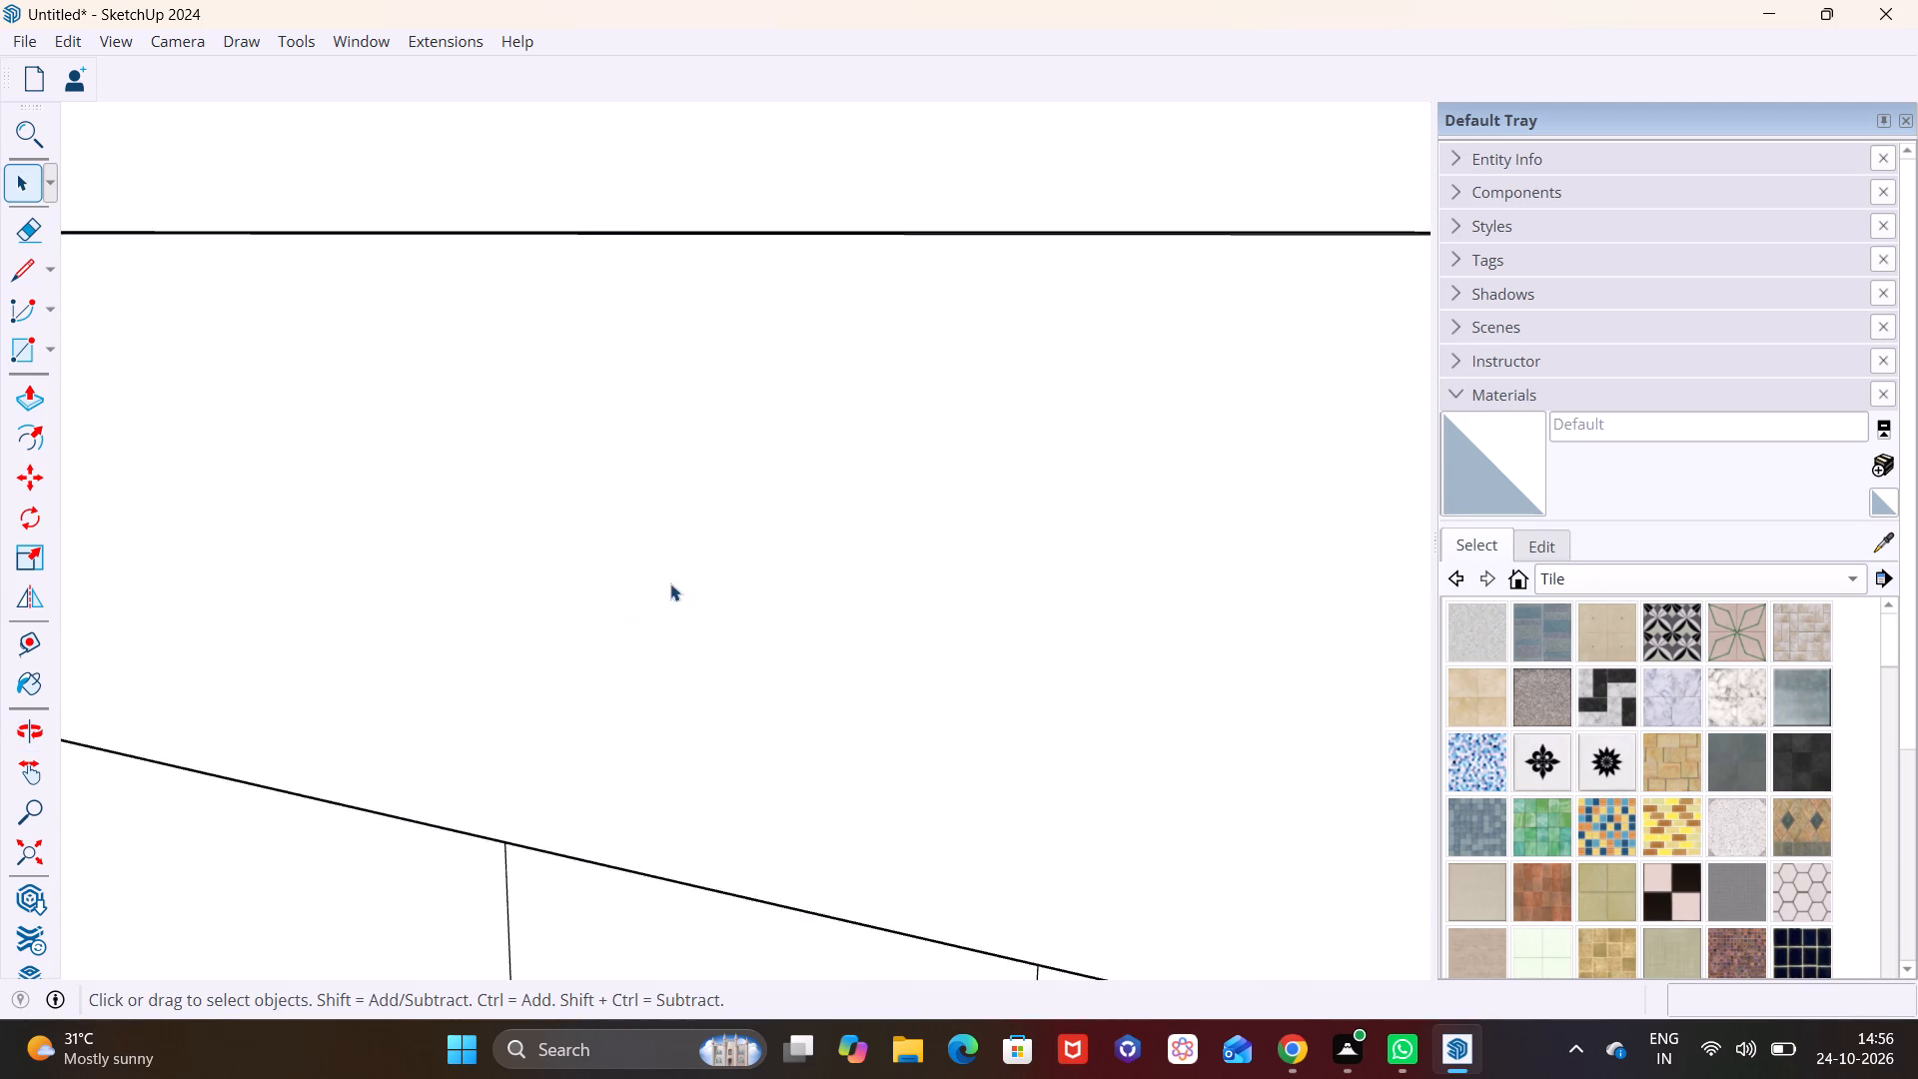
{"action": "scroll", "coordinate": [670, 583], "scroll_direction": "down", "scroll_amount": 20}
{"action": "scroll", "coordinate": [670, 583], "scroll_direction": "down", "scroll_amount": 1}
{"action": "middle_click_drag", "start_coordinate": [715, 886], "coordinate": [743, 537]}
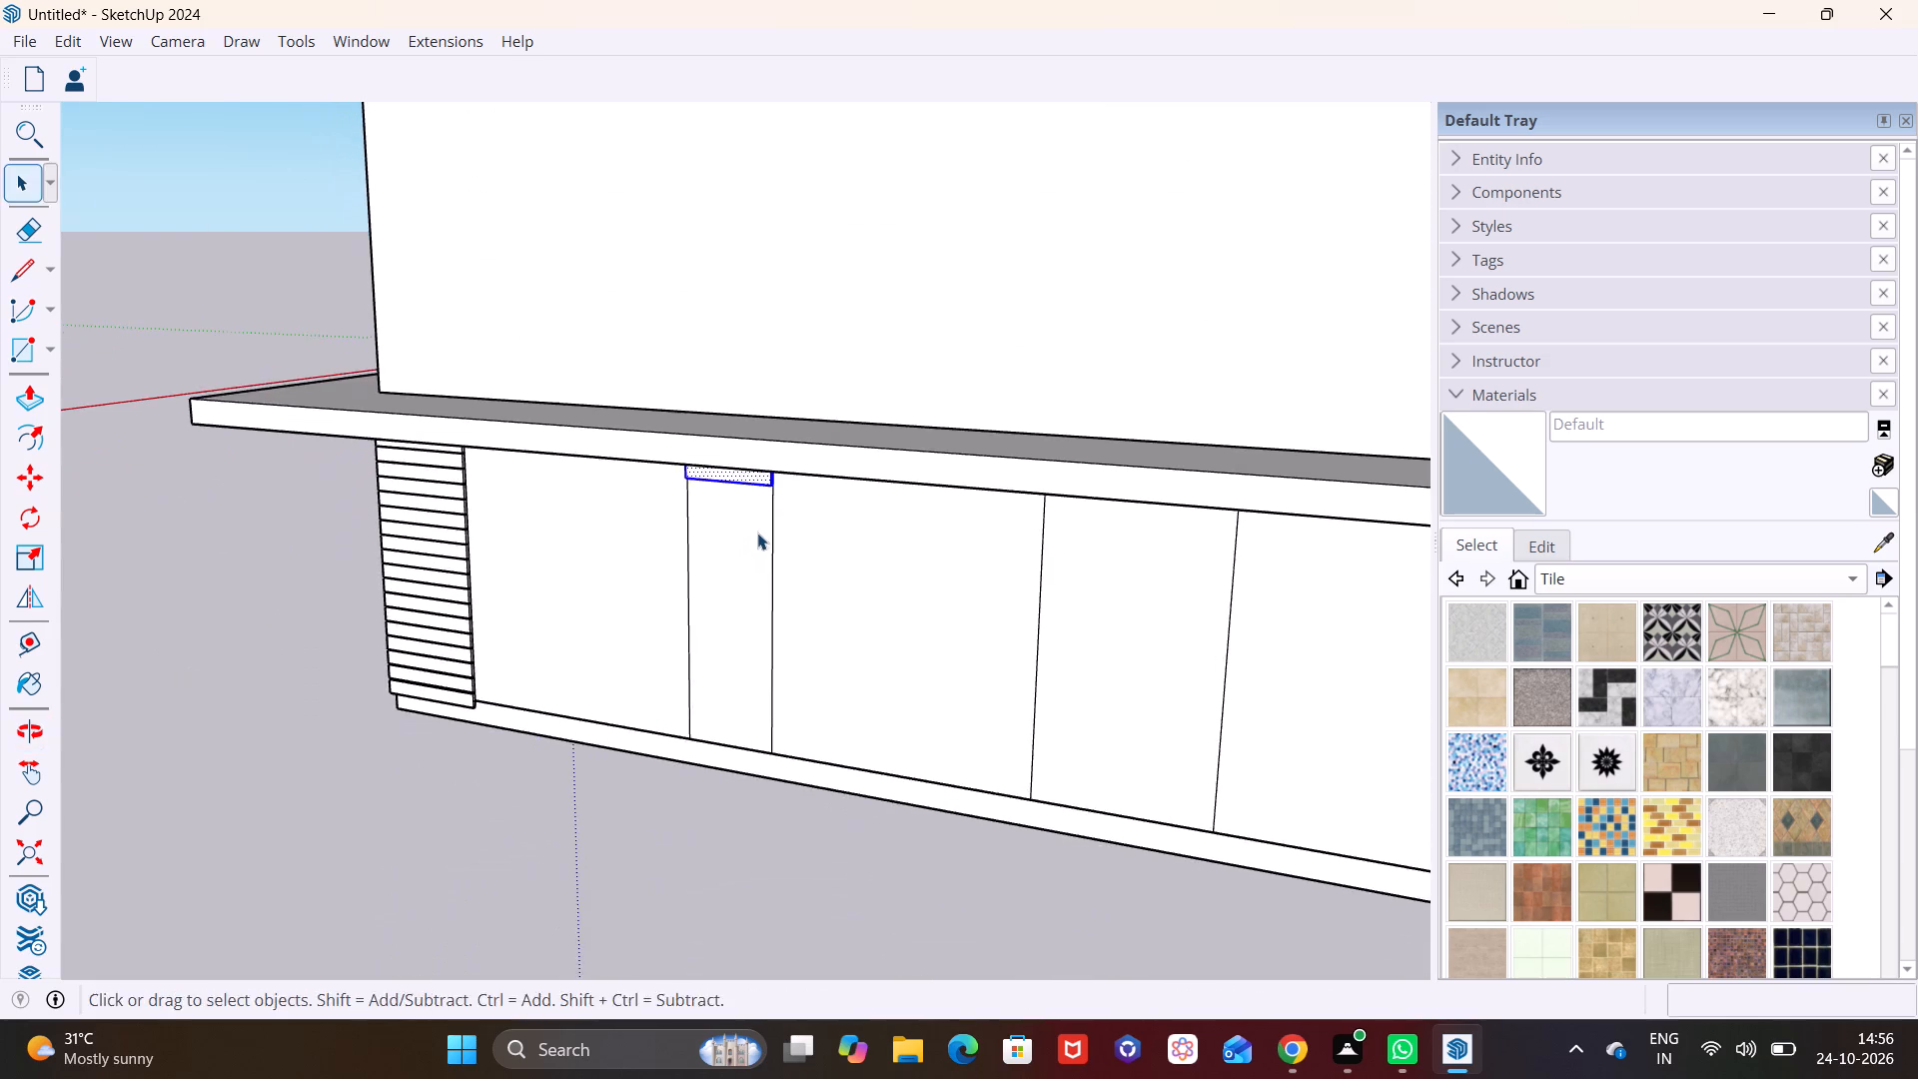
{"action": "middle_click_drag", "start_coordinate": [757, 533], "coordinate": [784, 437]}
{"action": "middle_click_drag", "start_coordinate": [748, 334], "coordinate": [657, 510], "text": "shift"}
{"action": "scroll", "coordinate": [723, 493], "scroll_direction": "up", "scroll_amount": 10}
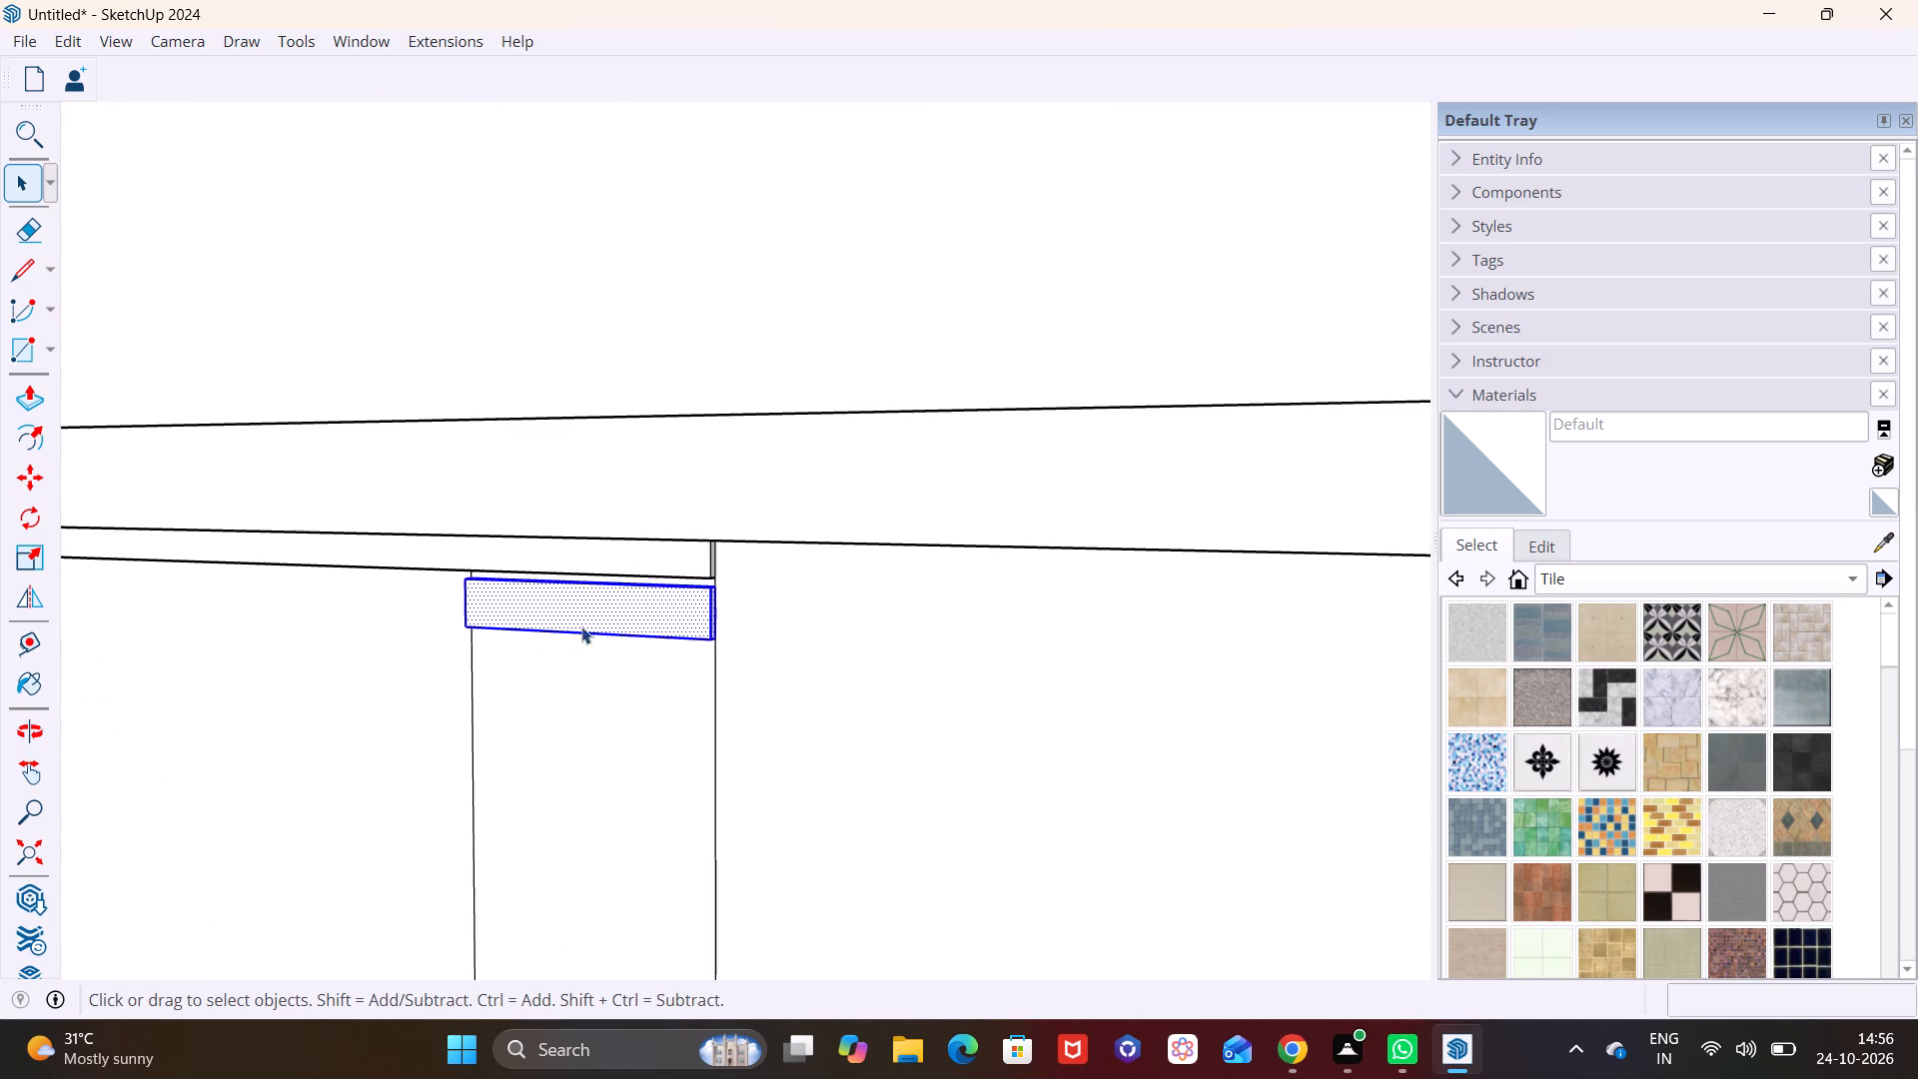
{"action": "scroll", "coordinate": [581, 626], "scroll_direction": "up", "scroll_amount": 5}
{"action": "middle_click_drag", "start_coordinate": [706, 611], "coordinate": [683, 492], "text": "shift"}
{"action": "scroll", "coordinate": [729, 488], "scroll_direction": "up", "scroll_amount": 6}
{"action": "middle_click_drag", "start_coordinate": [742, 519], "coordinate": [637, 553]}
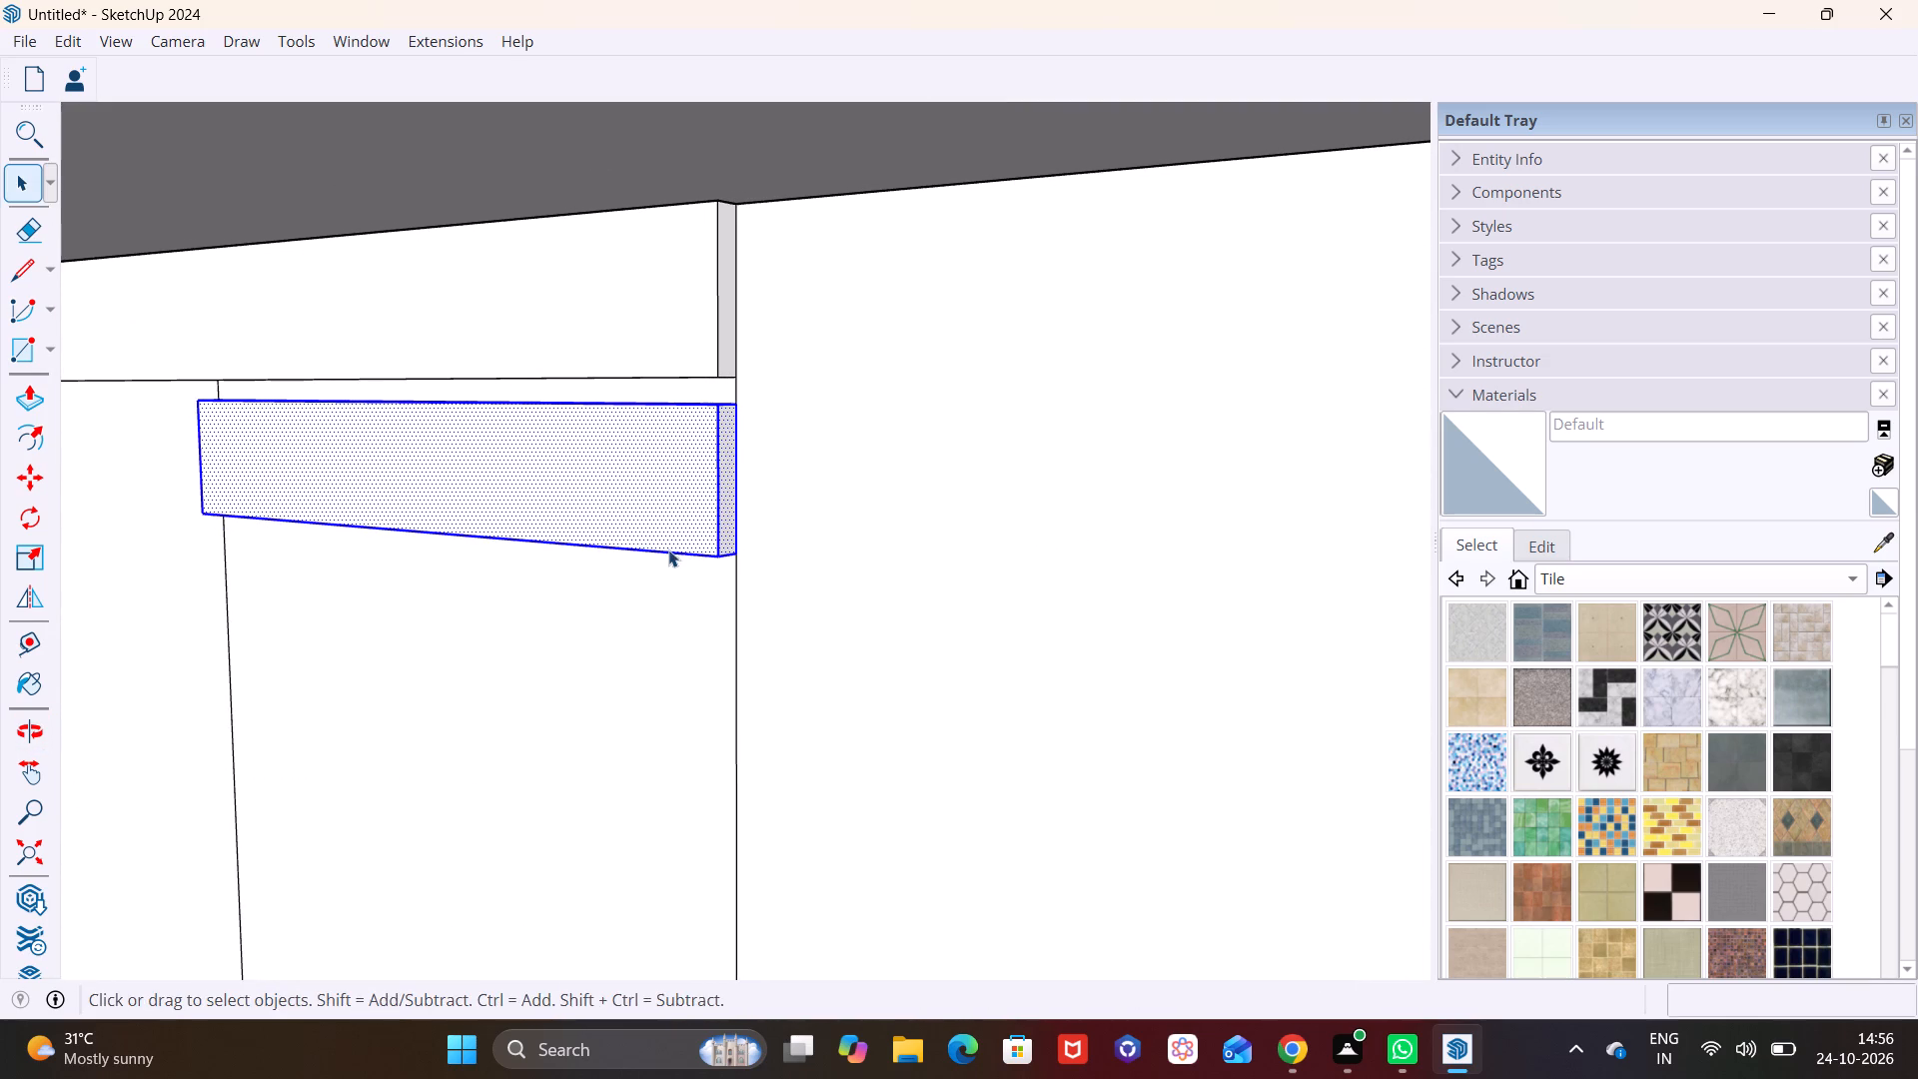
{"action": "key", "text": "m"}
{"action": "left_click", "coordinate": [736, 406]}
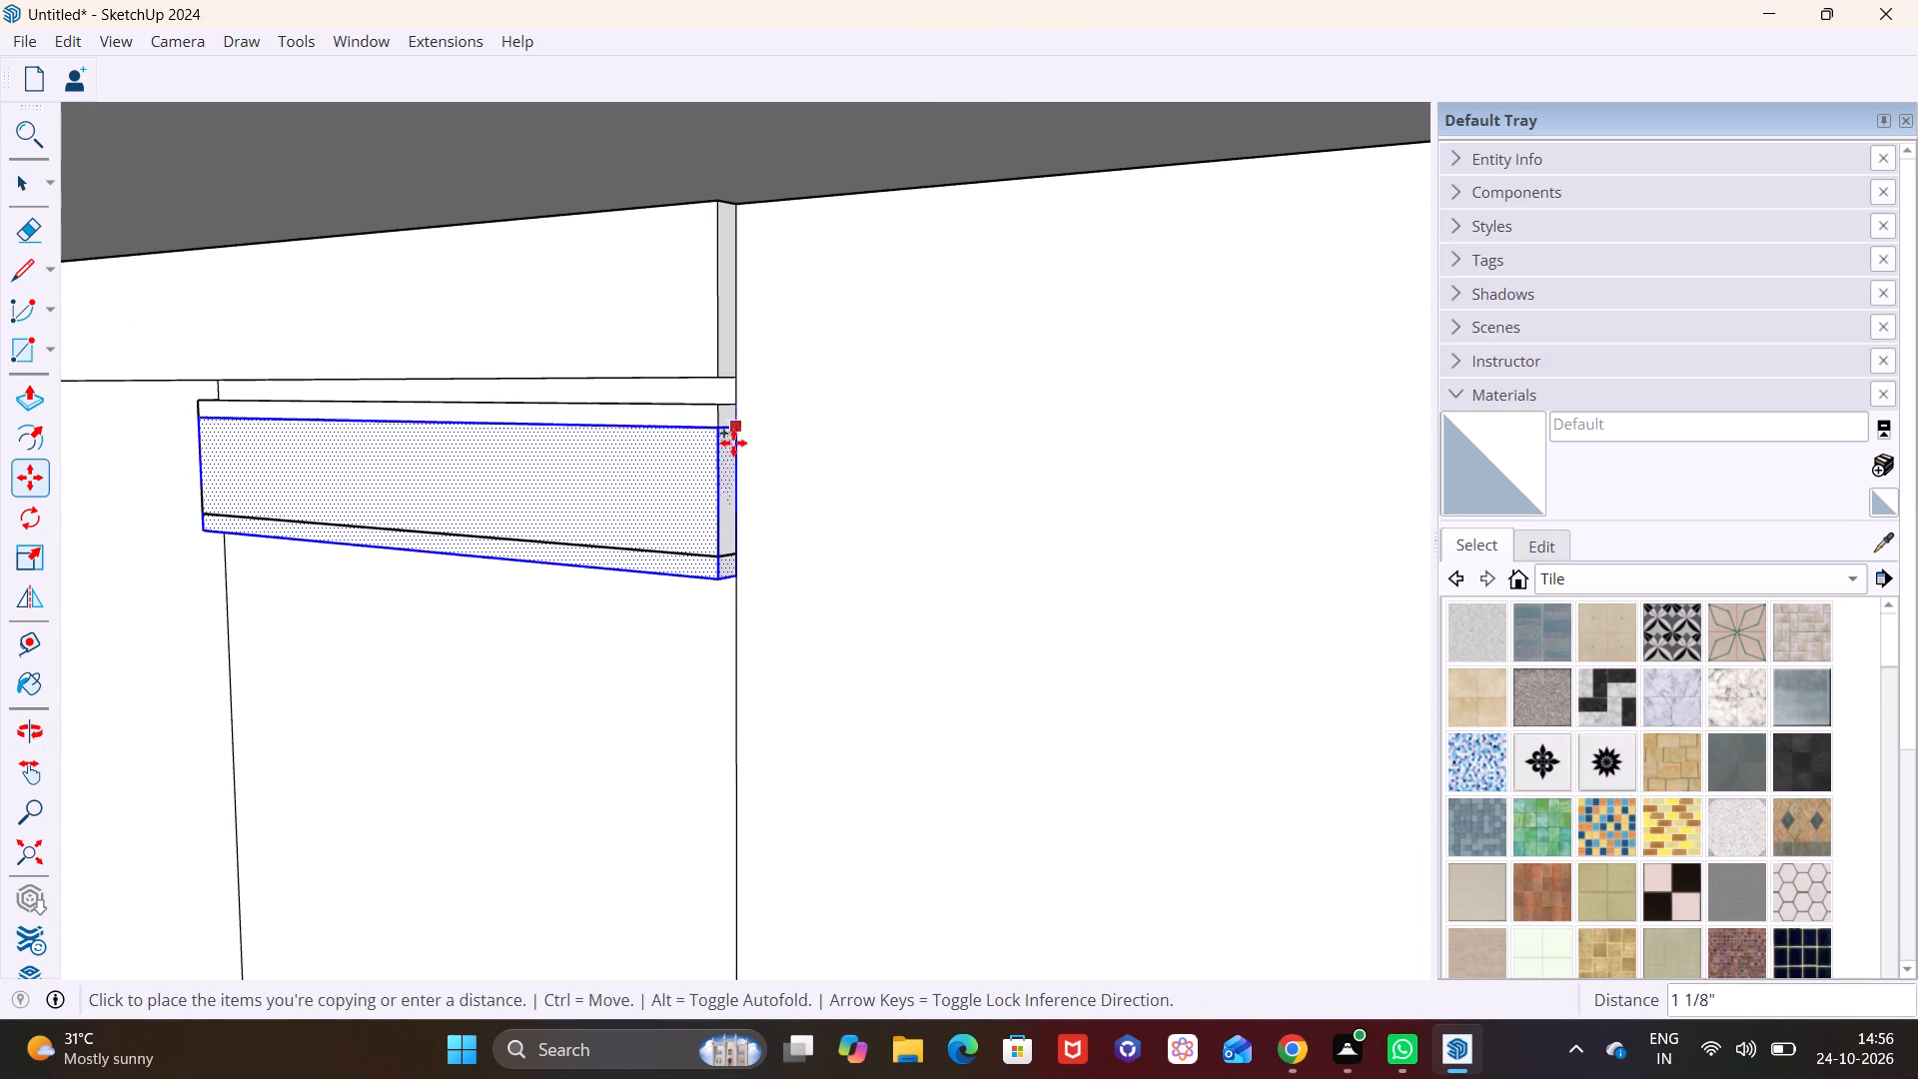
{"action": "middle_click_drag", "start_coordinate": [731, 566], "coordinate": [746, 495]}
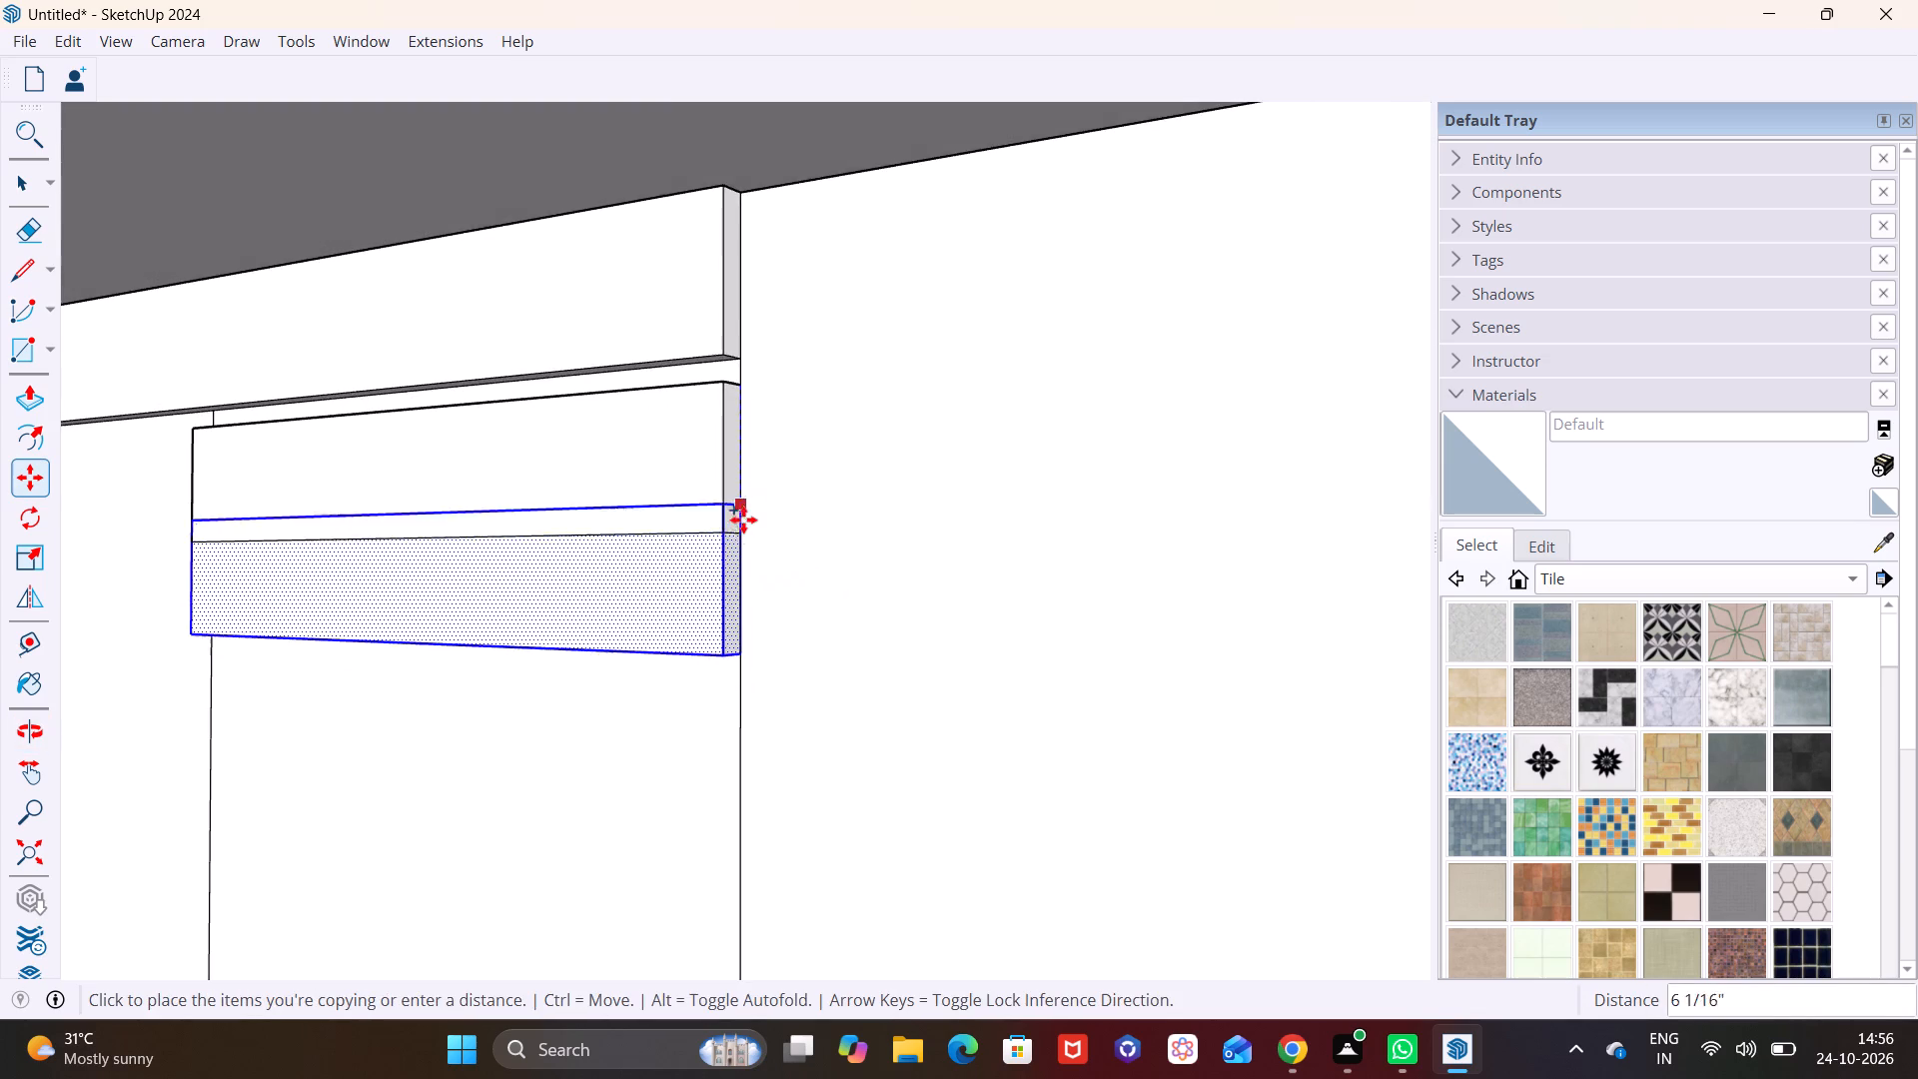
{"action": "scroll", "coordinate": [743, 530], "scroll_direction": "up", "scroll_amount": 6}
{"action": "left_click", "coordinate": [734, 556]}
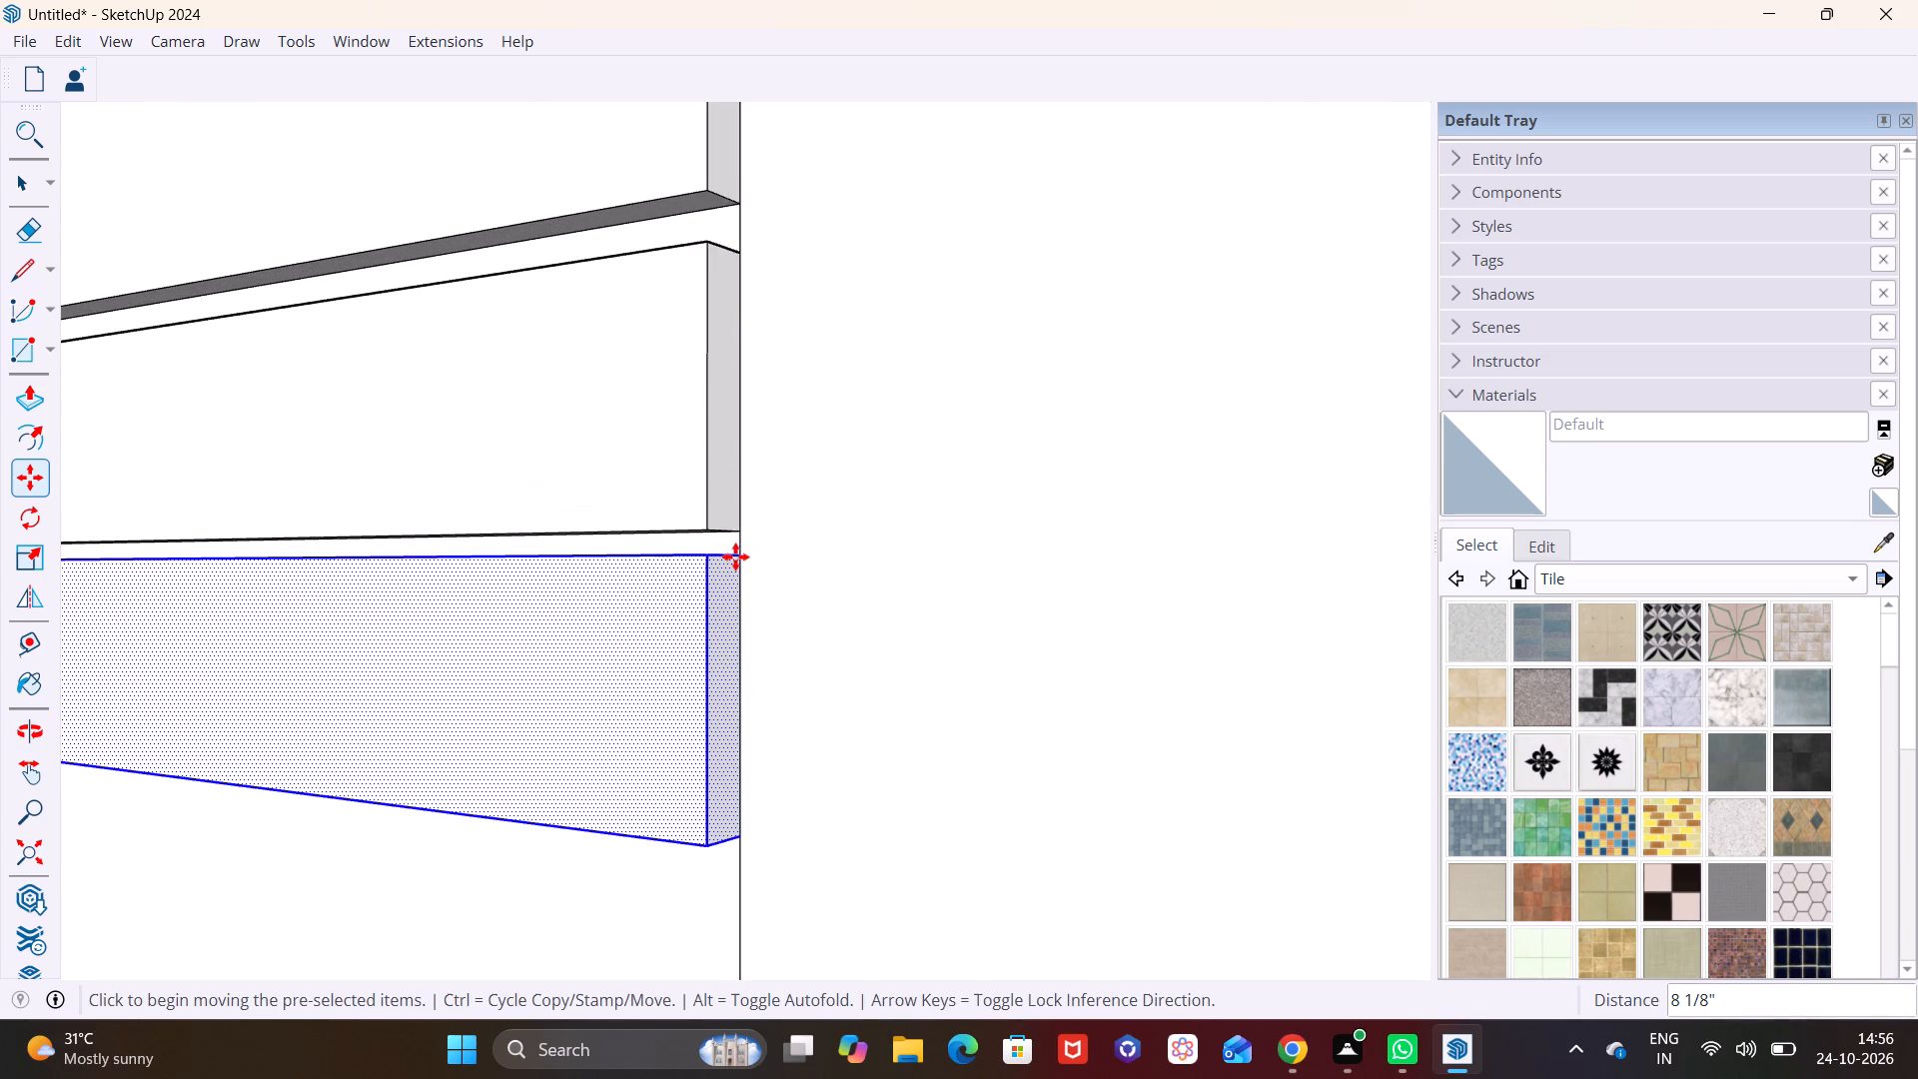
Array the copied block down the pilaster strip as 20 copies at the same spacing.
{"action": "key", "text": "asterisk"}
{"action": "type", "text": "20"}
{"action": "key", "text": "Return"}
Delete the front faces and bounding edges of the five lowest surplus blocks running past the bottom of the wall.
{"action": "scroll", "coordinate": [735, 562], "scroll_direction": "down", "scroll_amount": 12}
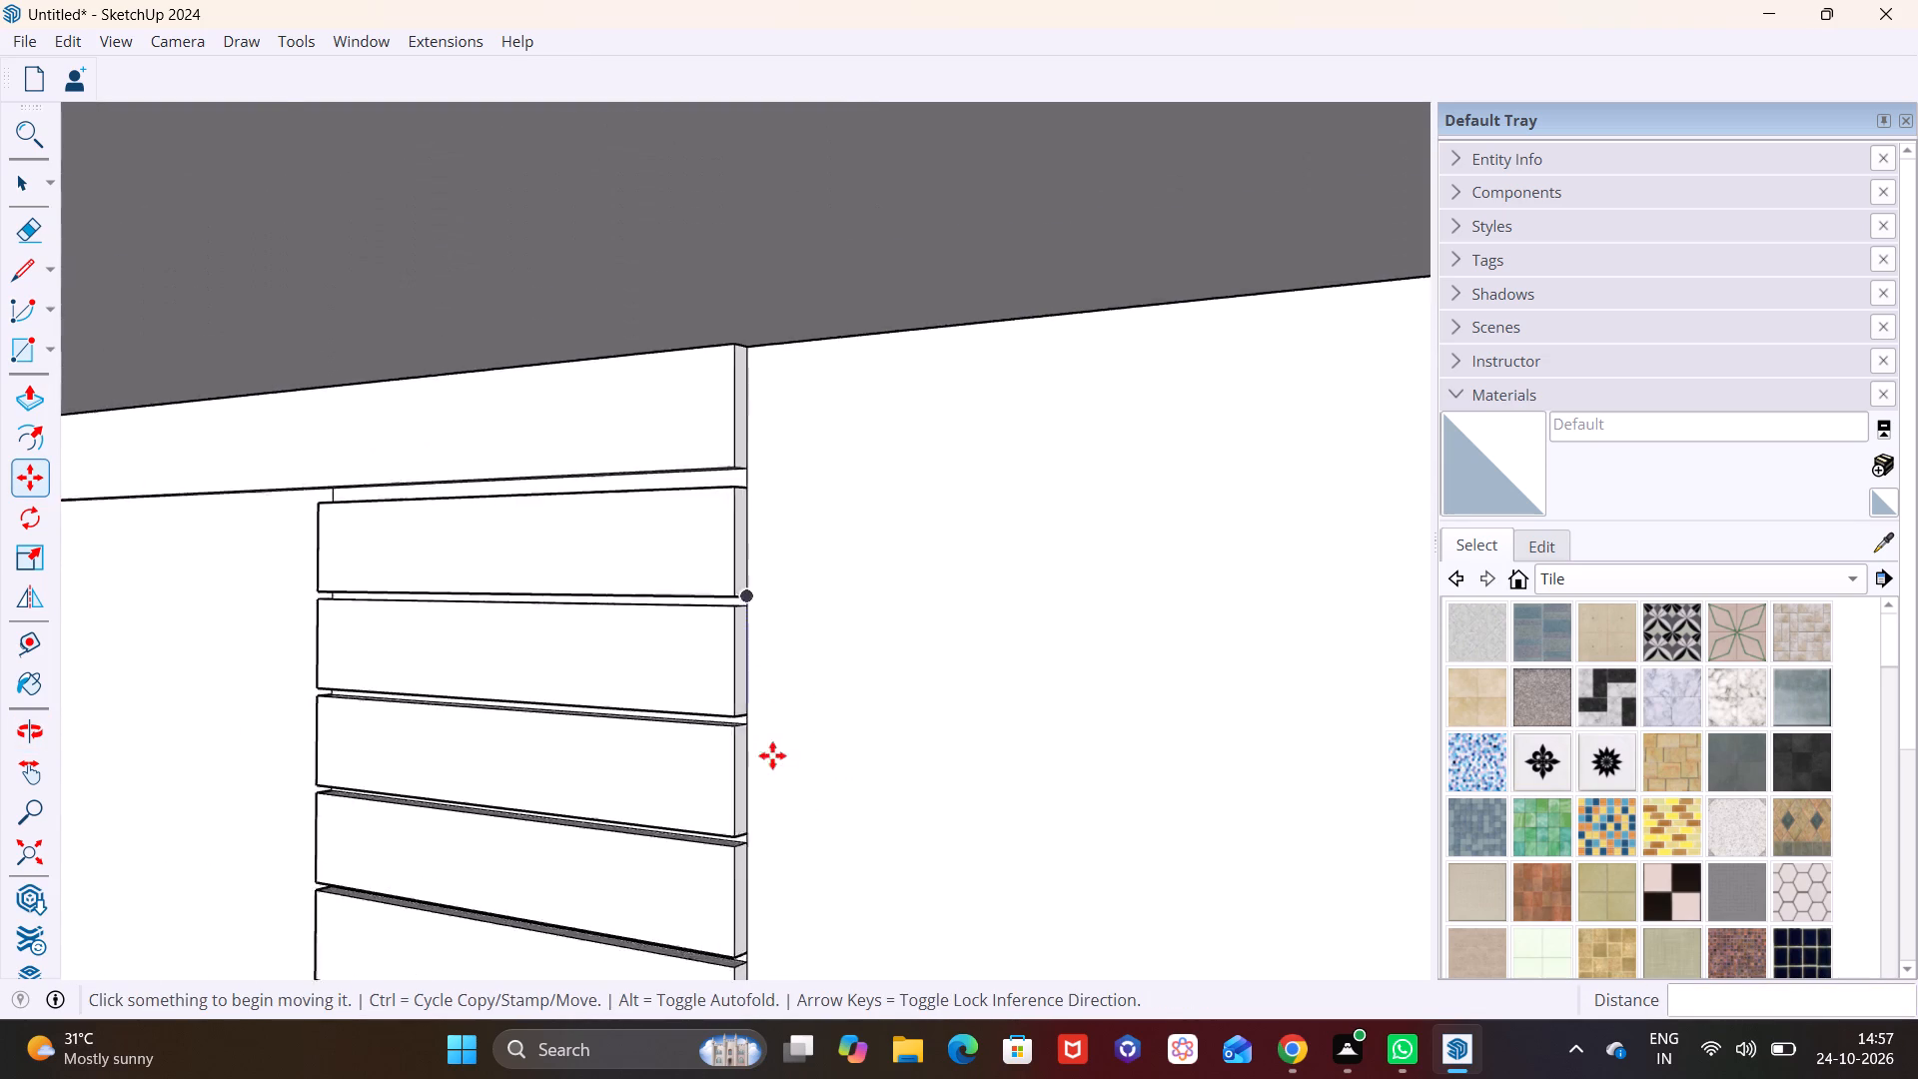
{"action": "scroll", "coordinate": [772, 755], "scroll_direction": "down", "scroll_amount": 6}
{"action": "middle_click_drag", "start_coordinate": [769, 803], "coordinate": [842, 237], "text": "shift"}
{"action": "scroll", "coordinate": [774, 735], "scroll_direction": "up", "scroll_amount": 1, "text": "shift"}
{"action": "scroll", "coordinate": [757, 643], "scroll_direction": "down", "scroll_amount": 4}
{"action": "middle_click_drag", "start_coordinate": [794, 815], "coordinate": [796, 505], "text": "shift"}
{"action": "scroll", "coordinate": [741, 776], "scroll_direction": "up", "scroll_amount": 2}
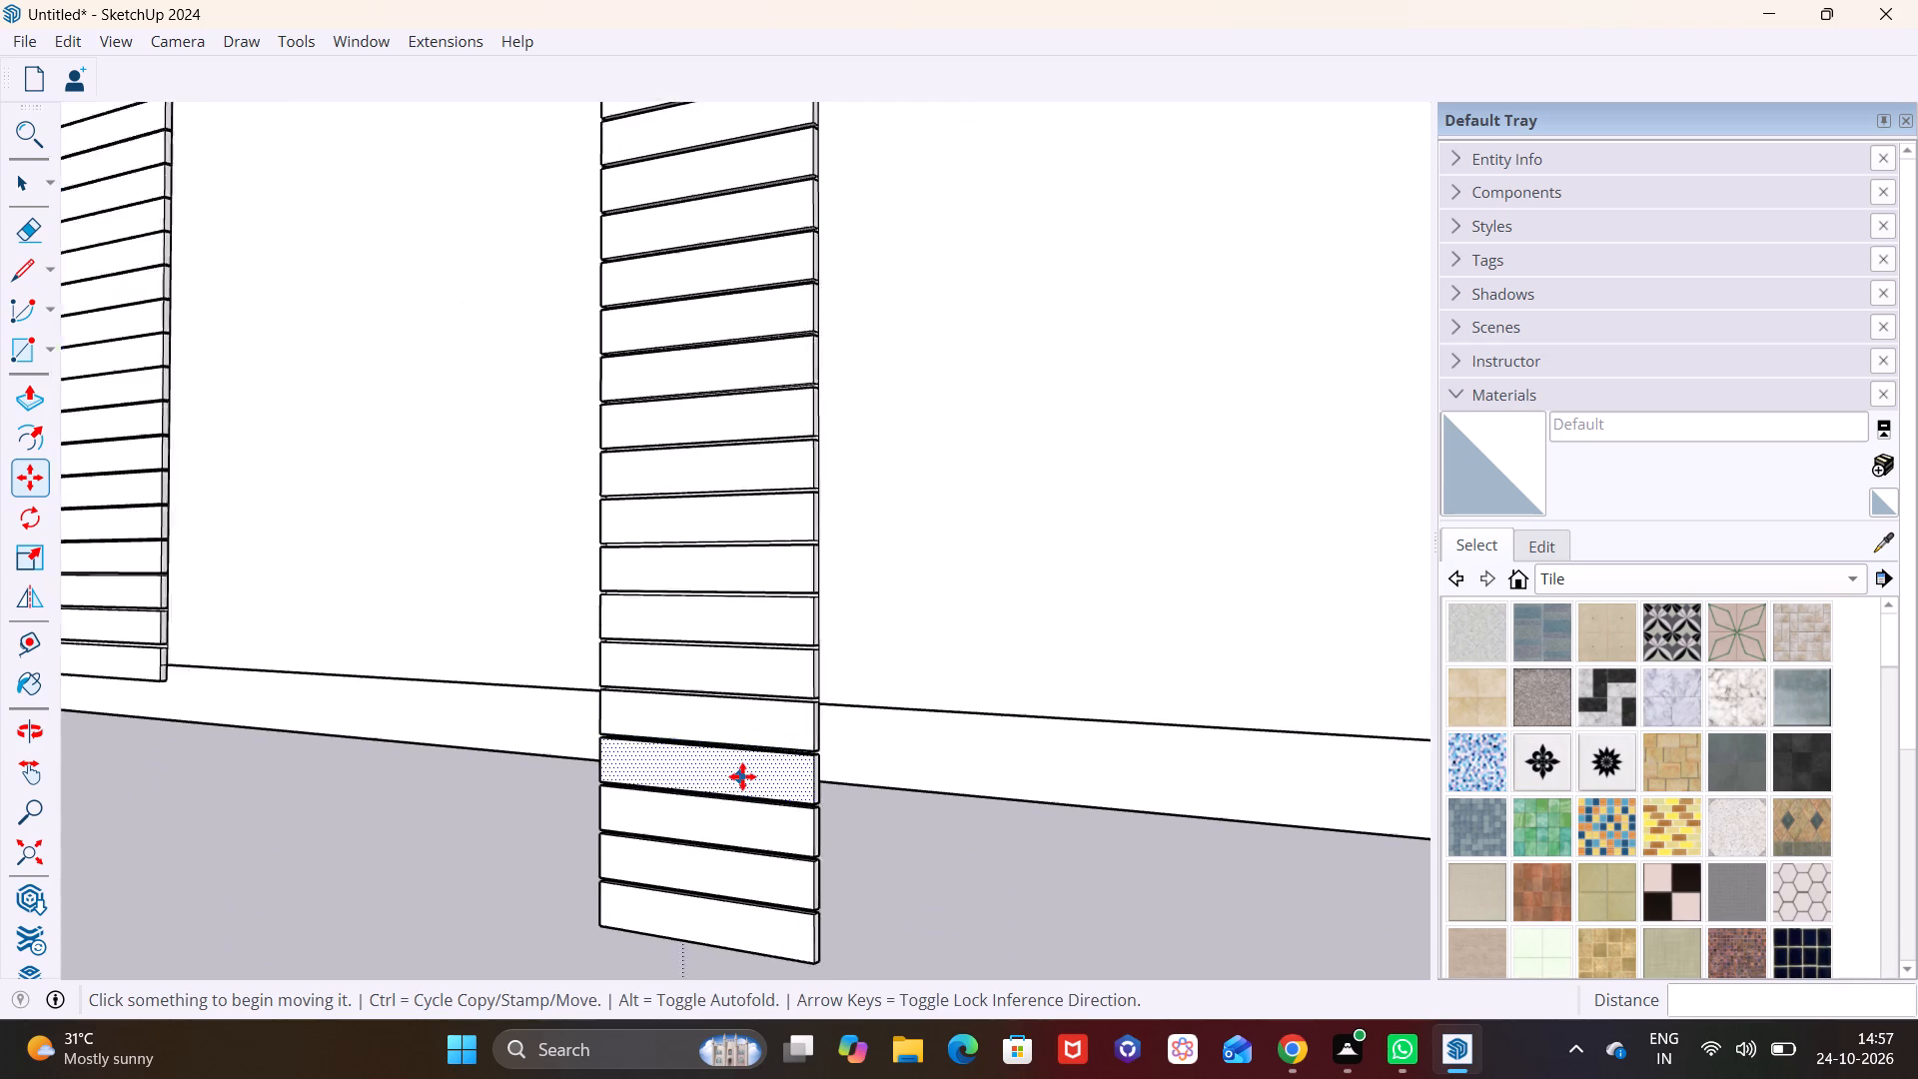
{"action": "scroll", "coordinate": [742, 776], "scroll_direction": "up", "scroll_amount": 4}
{"action": "key", "text": "space"}
{"action": "left_click", "coordinate": [789, 789]}
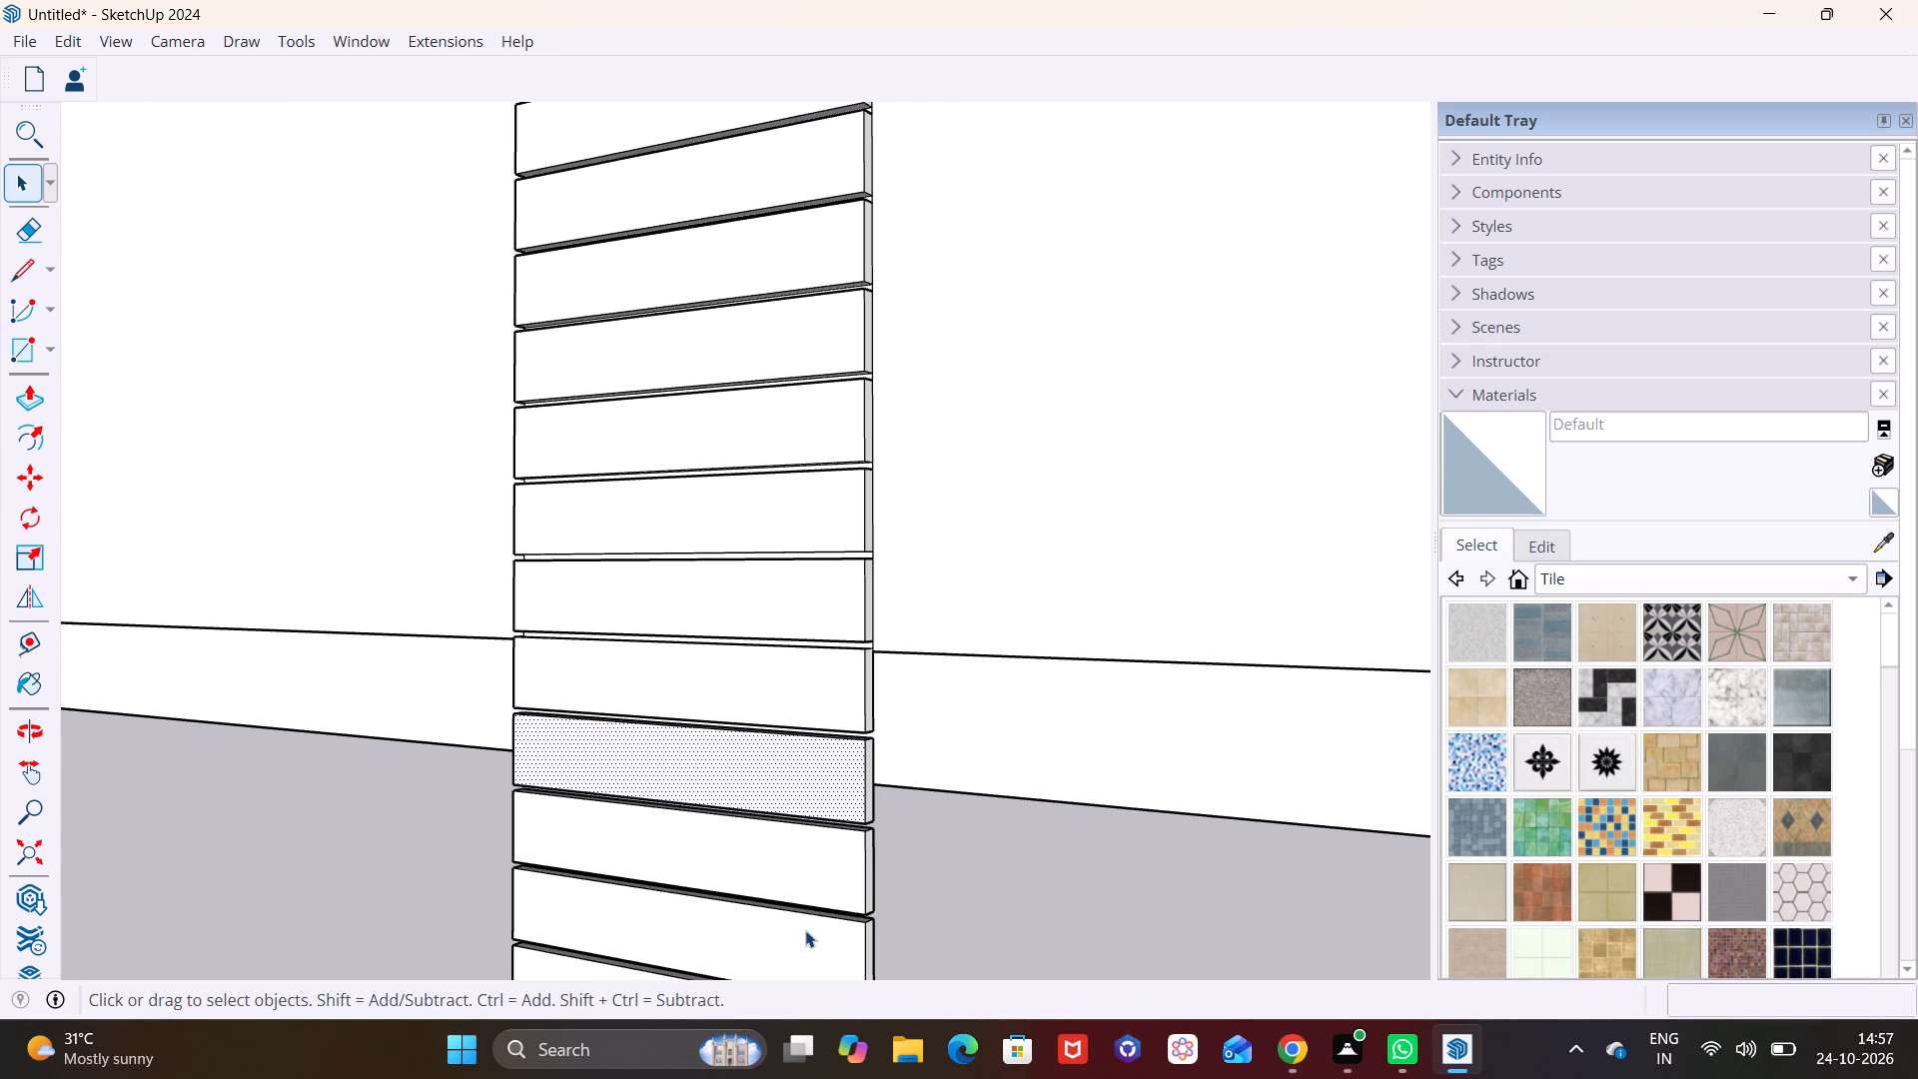
{"action": "scroll", "coordinate": [830, 905], "scroll_direction": "down", "scroll_amount": 3}
{"action": "middle_click_drag", "start_coordinate": [808, 887], "coordinate": [641, 582], "text": "shift"}
{"action": "left_click", "coordinate": [592, 728]}
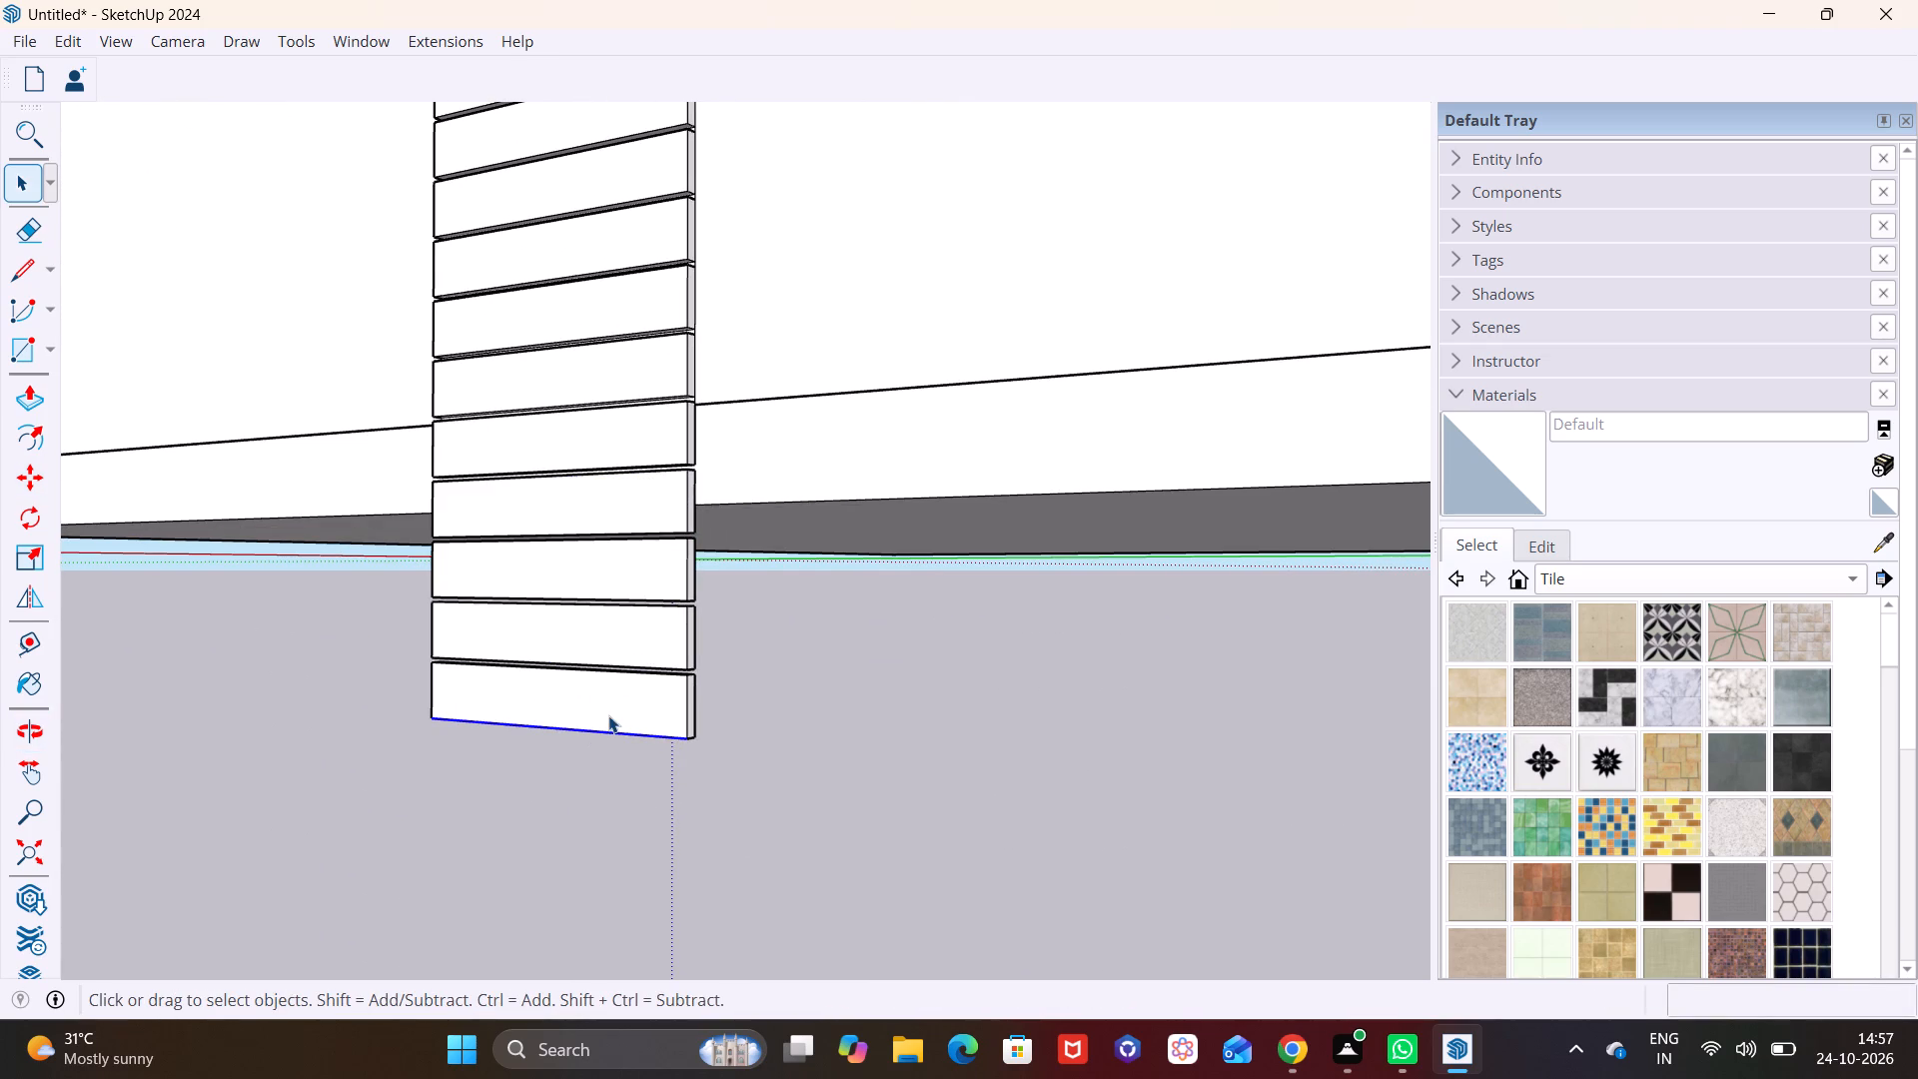
{"action": "double_click", "coordinate": [614, 708]}
{"action": "key", "text": "Delete"}
{"action": "left_click", "coordinate": [642, 706]}
{"action": "double_click", "coordinate": [620, 641]}
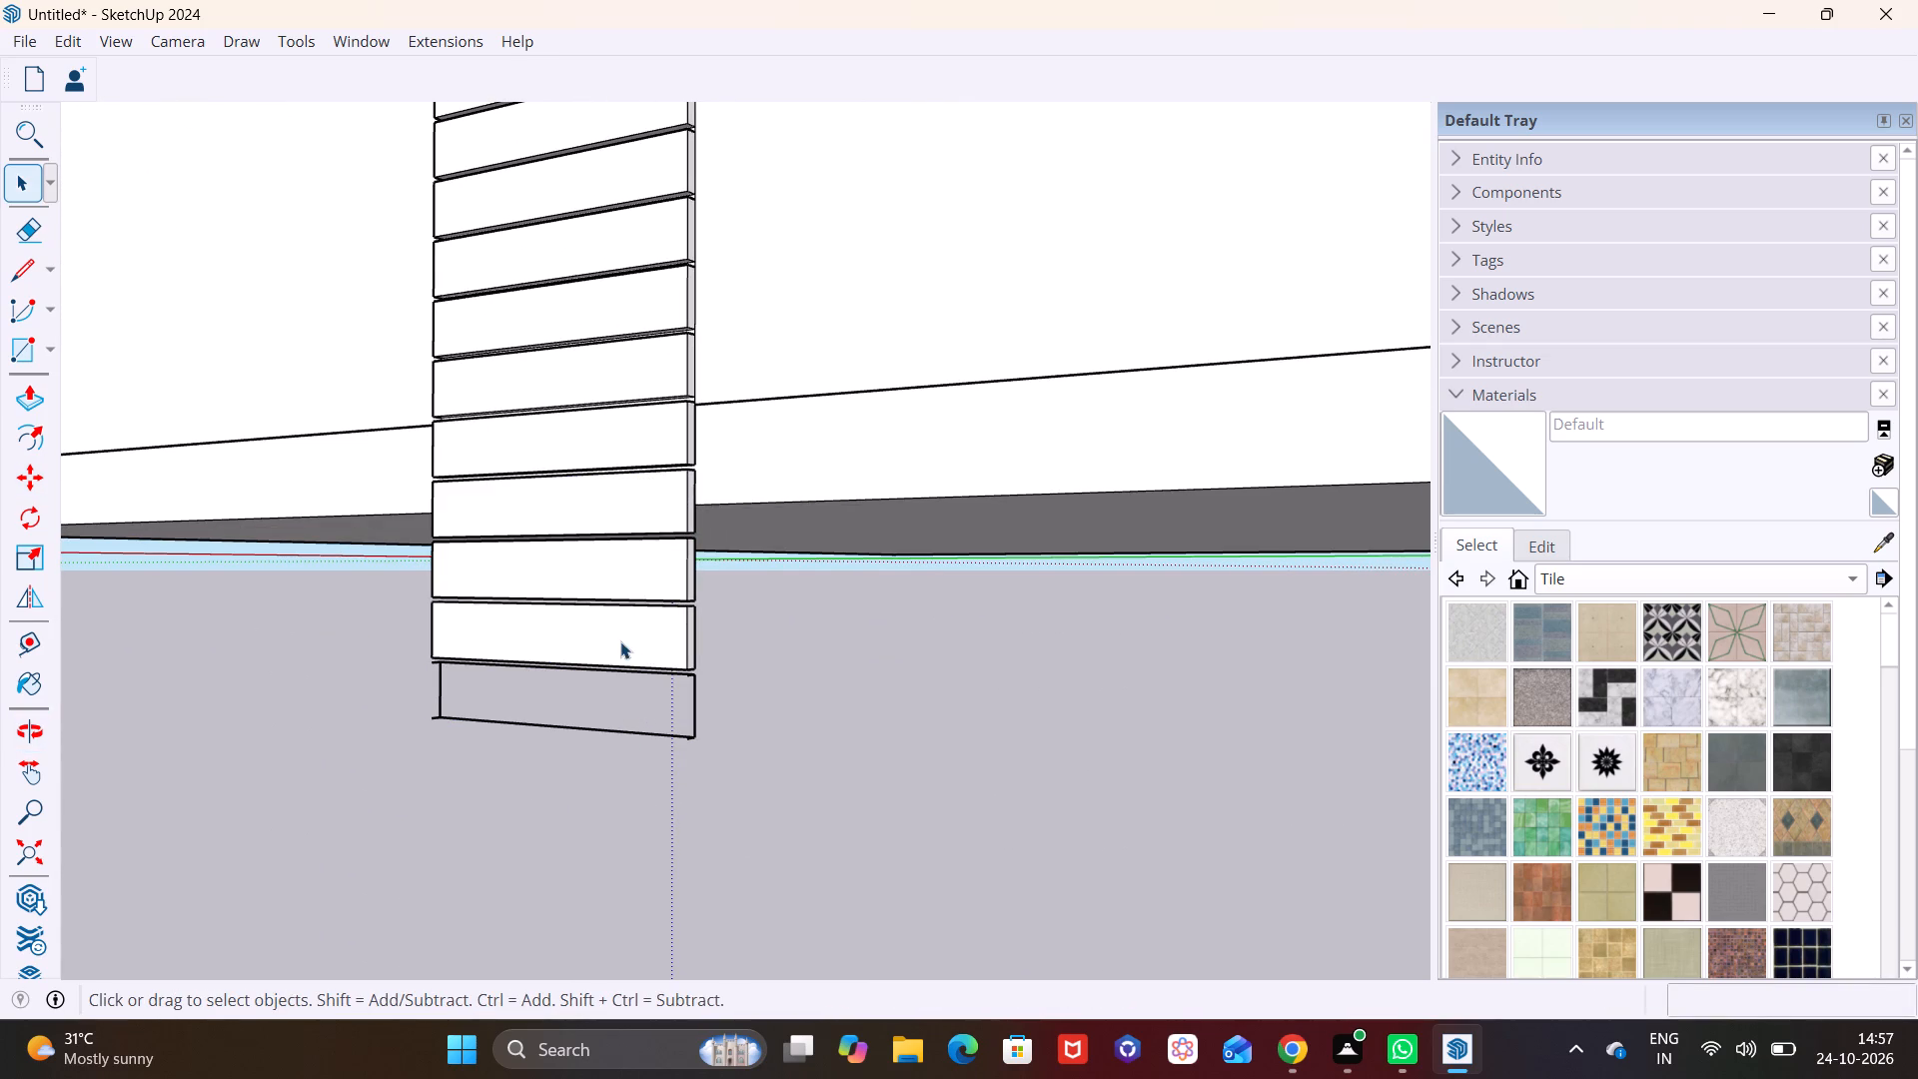
{"action": "key", "text": "Delete"}
{"action": "left_click", "coordinate": [651, 505]}
{"action": "double_click", "coordinate": [615, 549]}
{"action": "key", "text": "Delete"}
{"action": "double_click", "coordinate": [599, 501]}
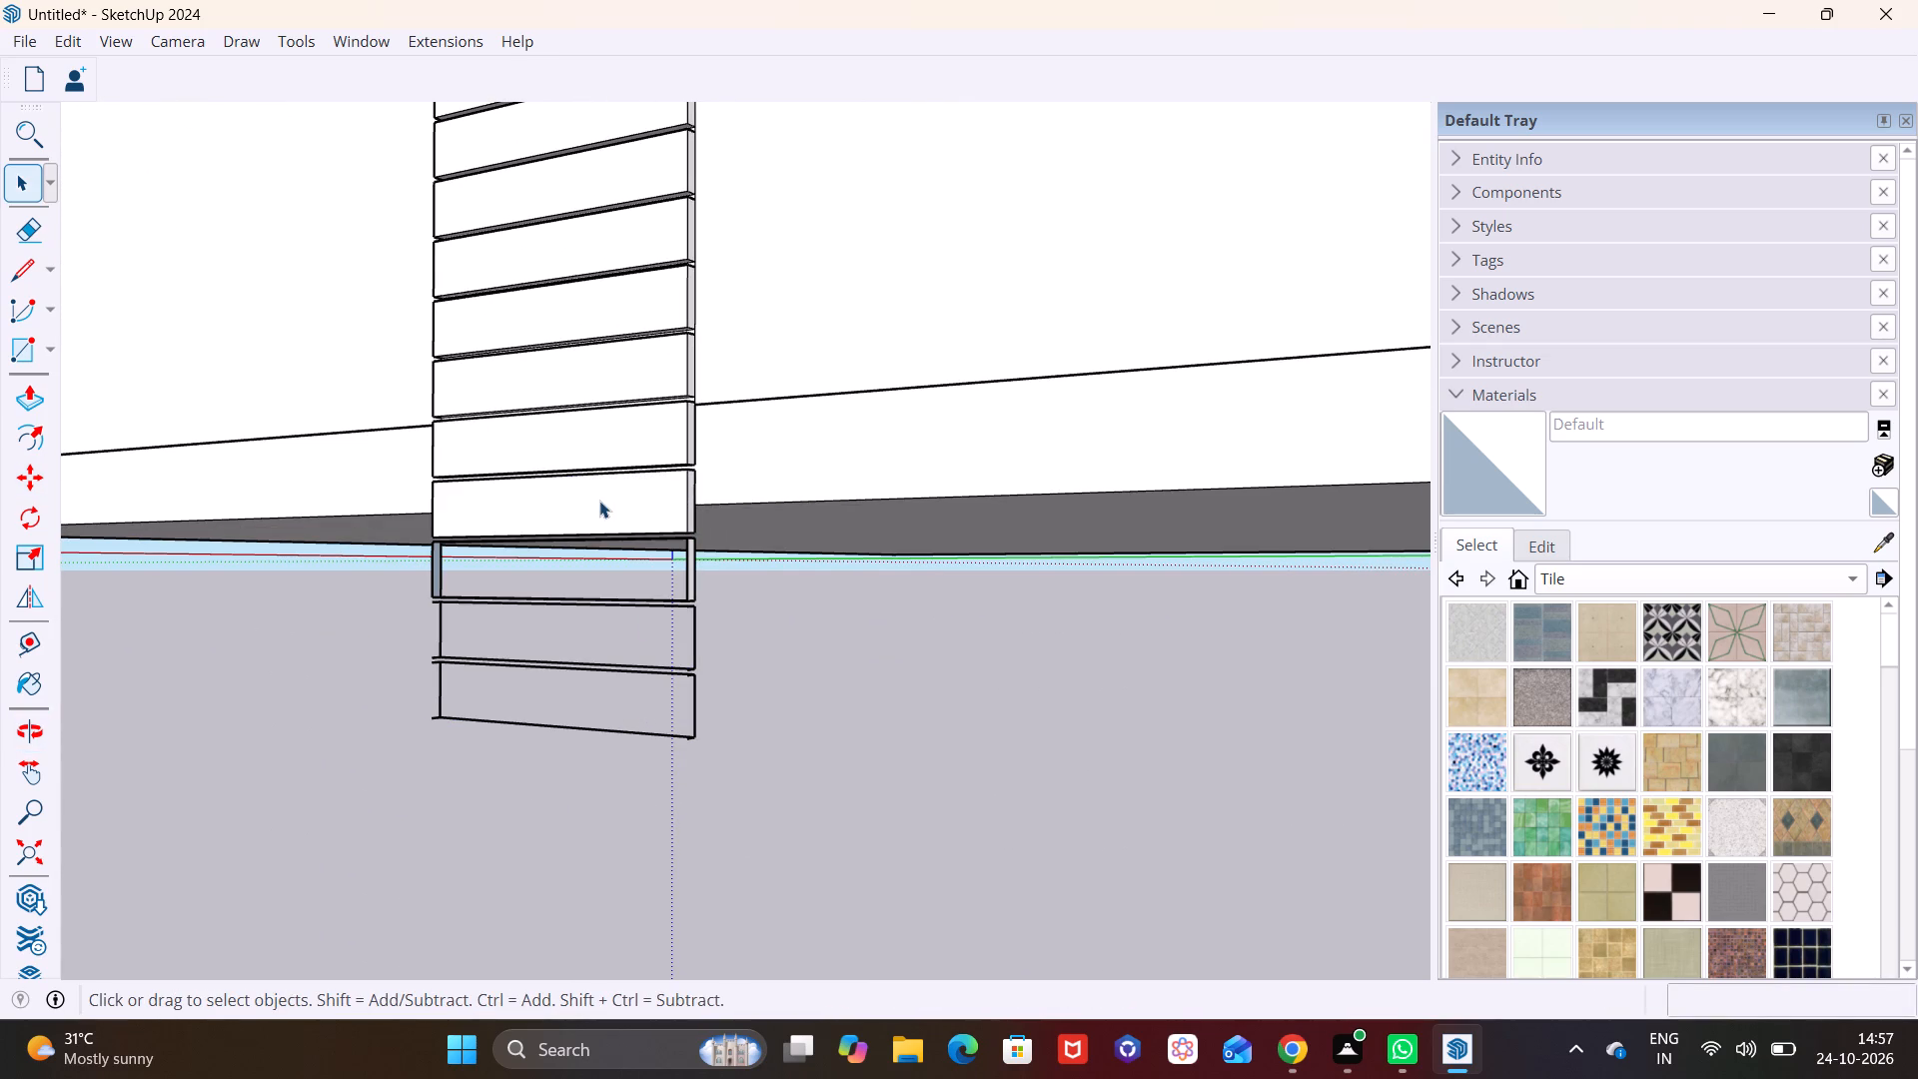
{"action": "key", "text": "Delete"}
{"action": "double_click", "coordinate": [608, 450]}
{"action": "key", "text": "Delete"}
{"action": "left_click", "coordinate": [628, 466]}
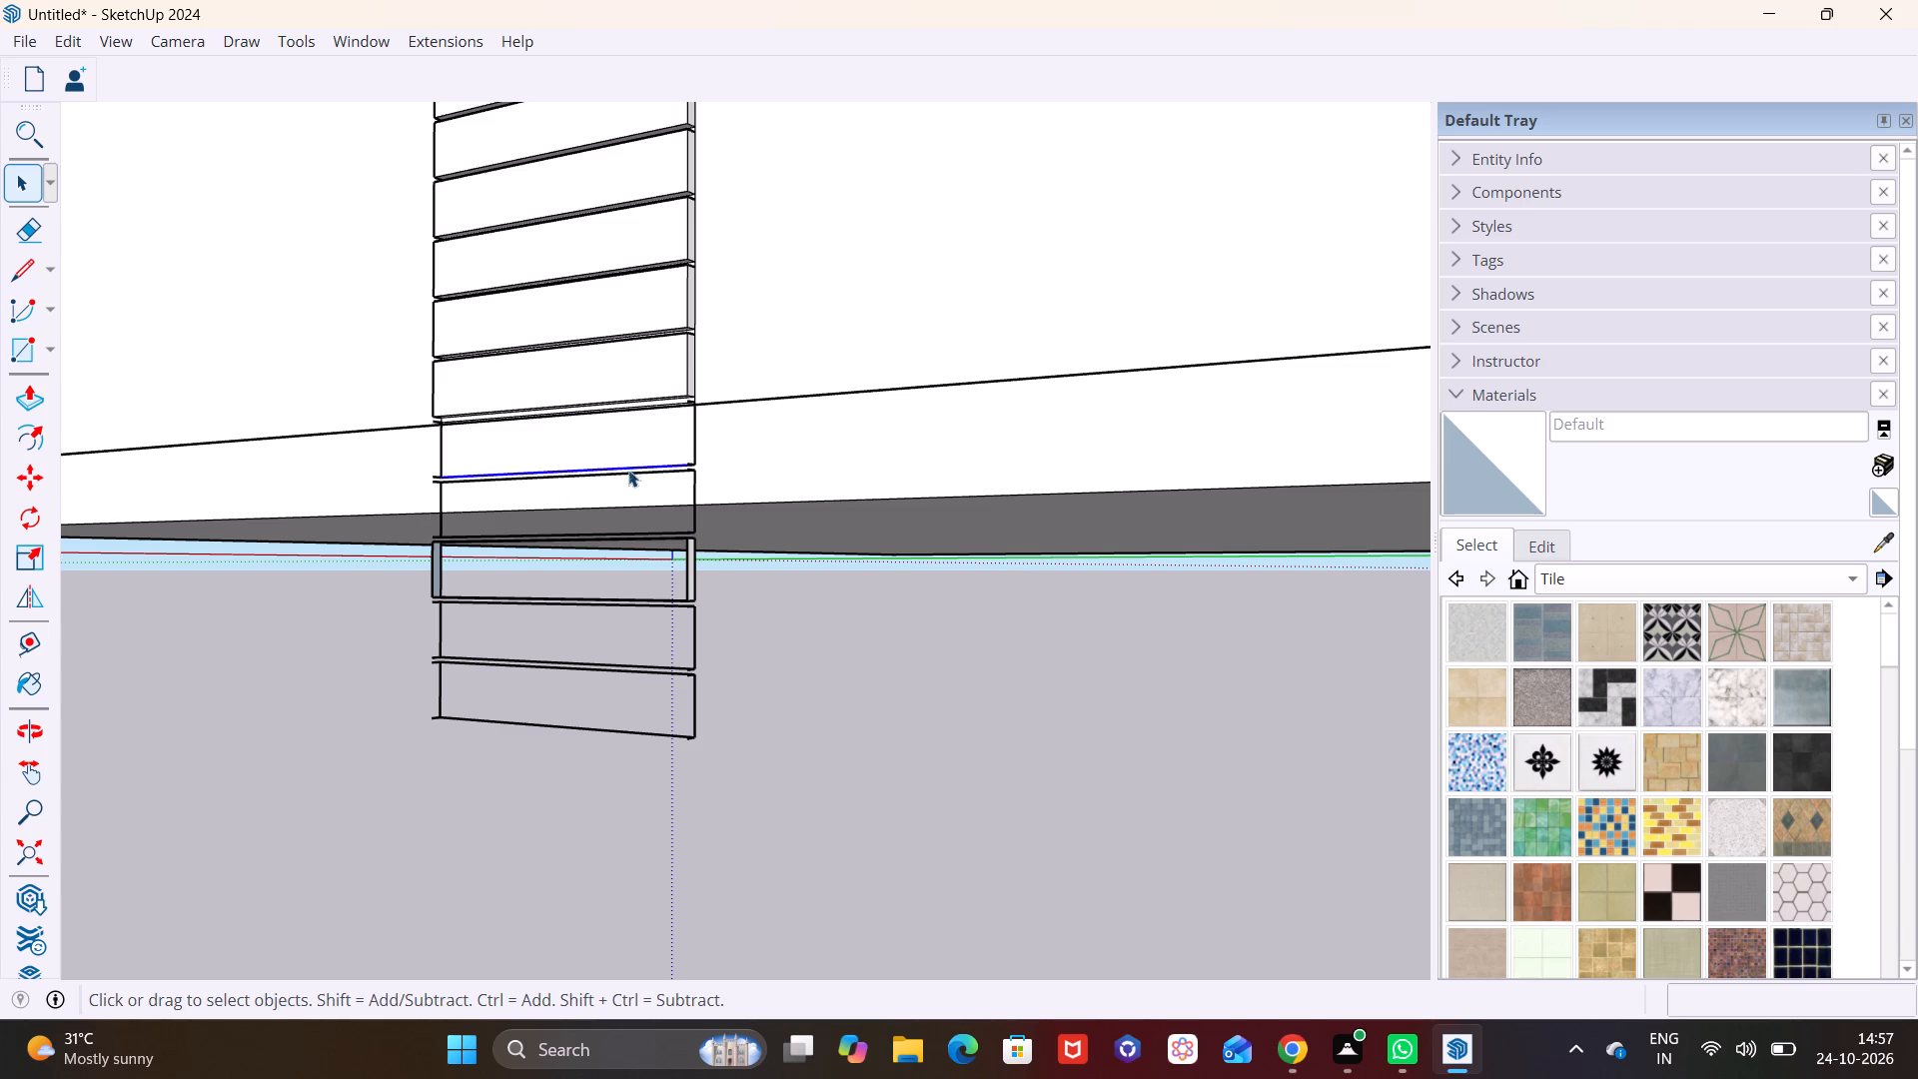
{"action": "key", "text": "Delete"}
Delete the leftover edges of the three lowest surplus blocks, including the stray vertical edges at both sides.
{"action": "left_click_drag", "start_coordinate": [392, 553], "coordinate": [755, 776]}
{"action": "key", "text": "Delete"}
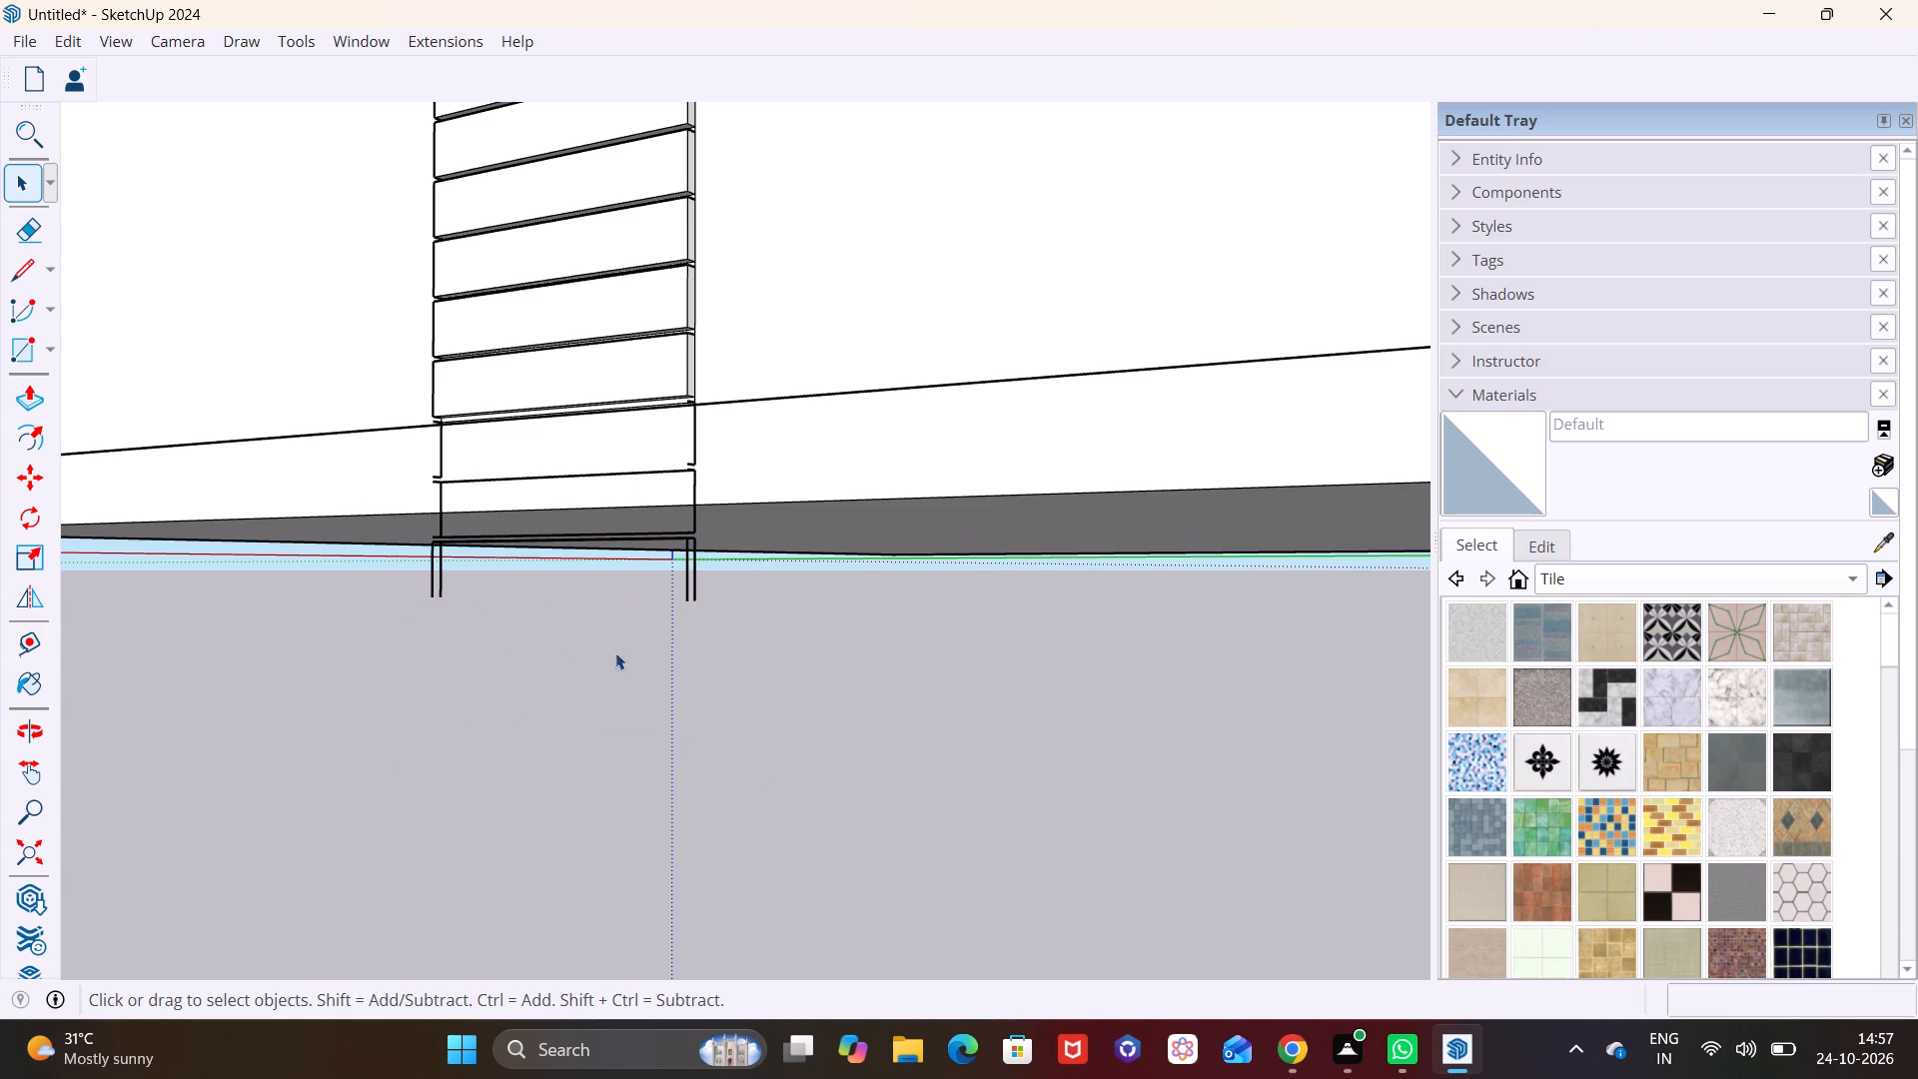
{"action": "left_click", "coordinate": [446, 576]}
{"action": "key", "text": "Delete"}
{"action": "left_click", "coordinate": [430, 576]}
{"action": "key", "text": "Delete"}
{"action": "left_click", "coordinate": [439, 573]}
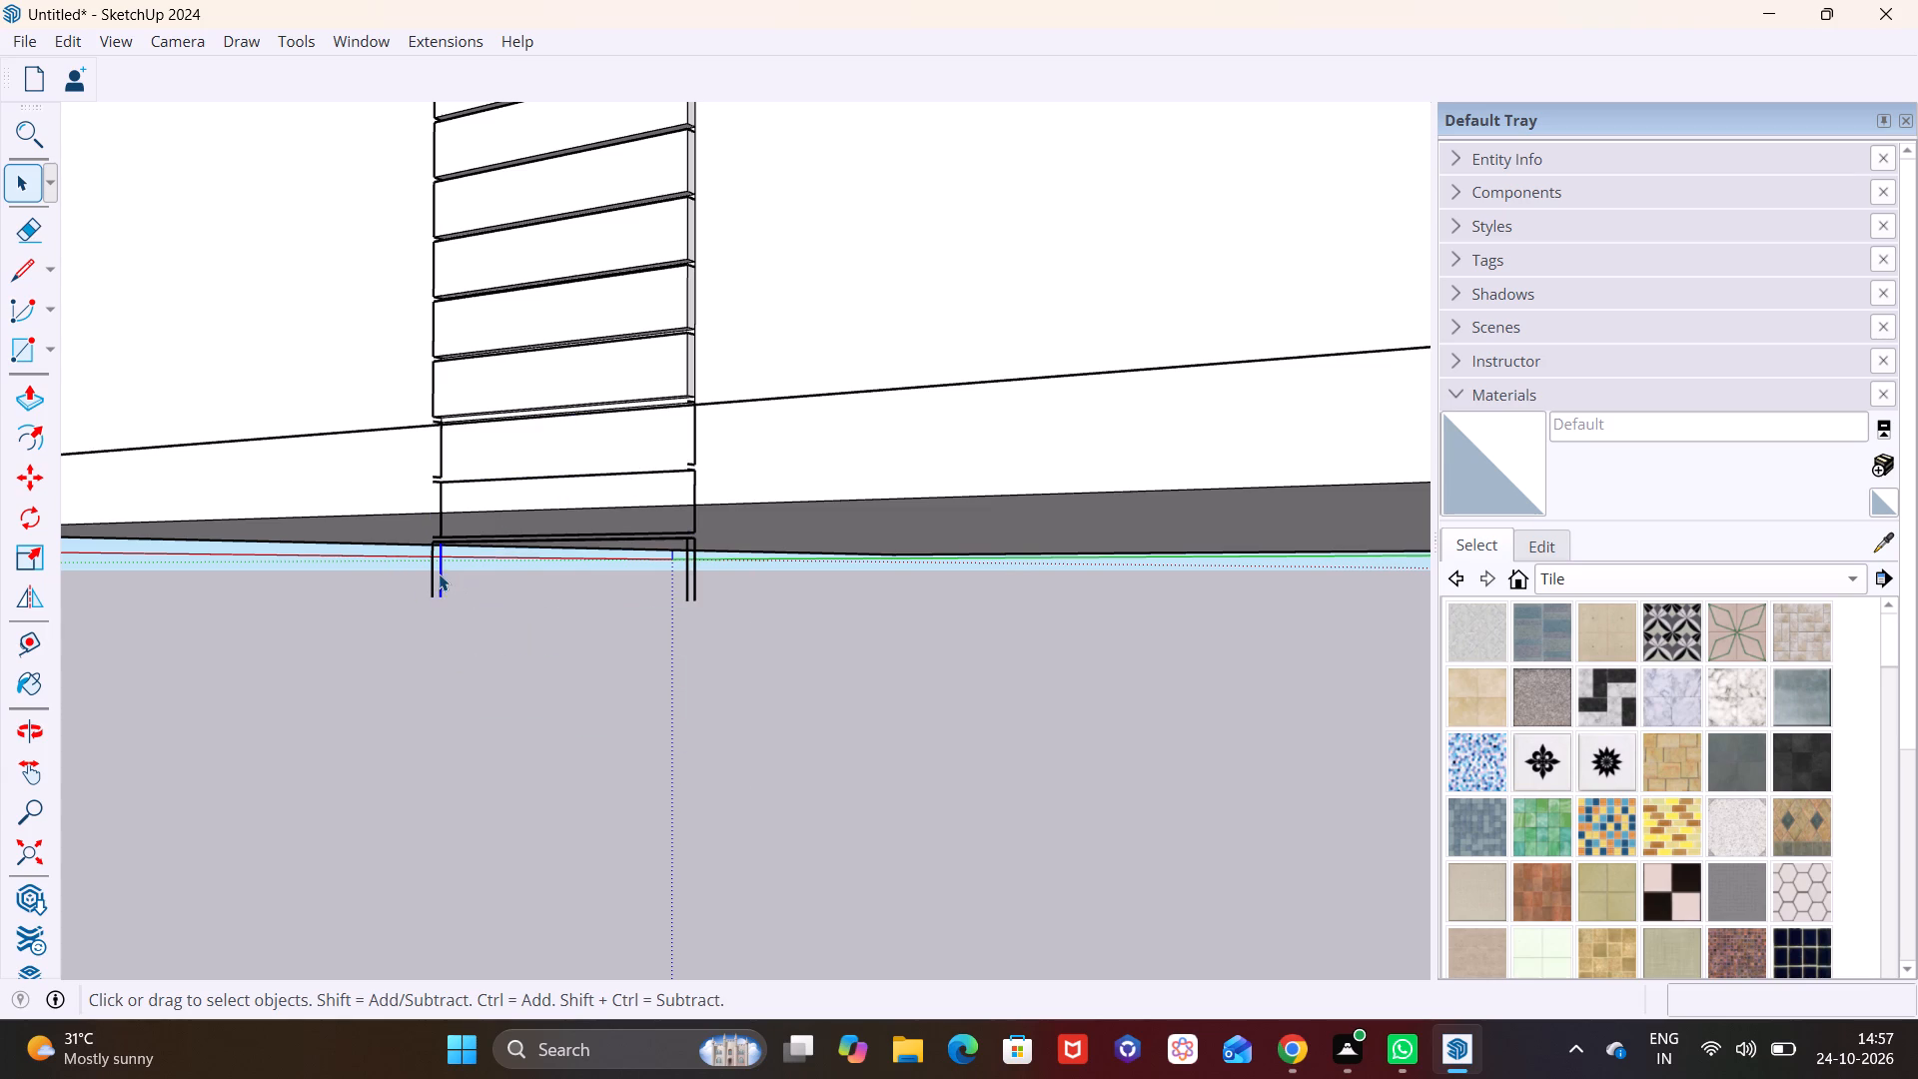
{"action": "key", "text": "Delete"}
{"action": "left_click", "coordinate": [432, 577]}
{"action": "key", "text": "Delete"}
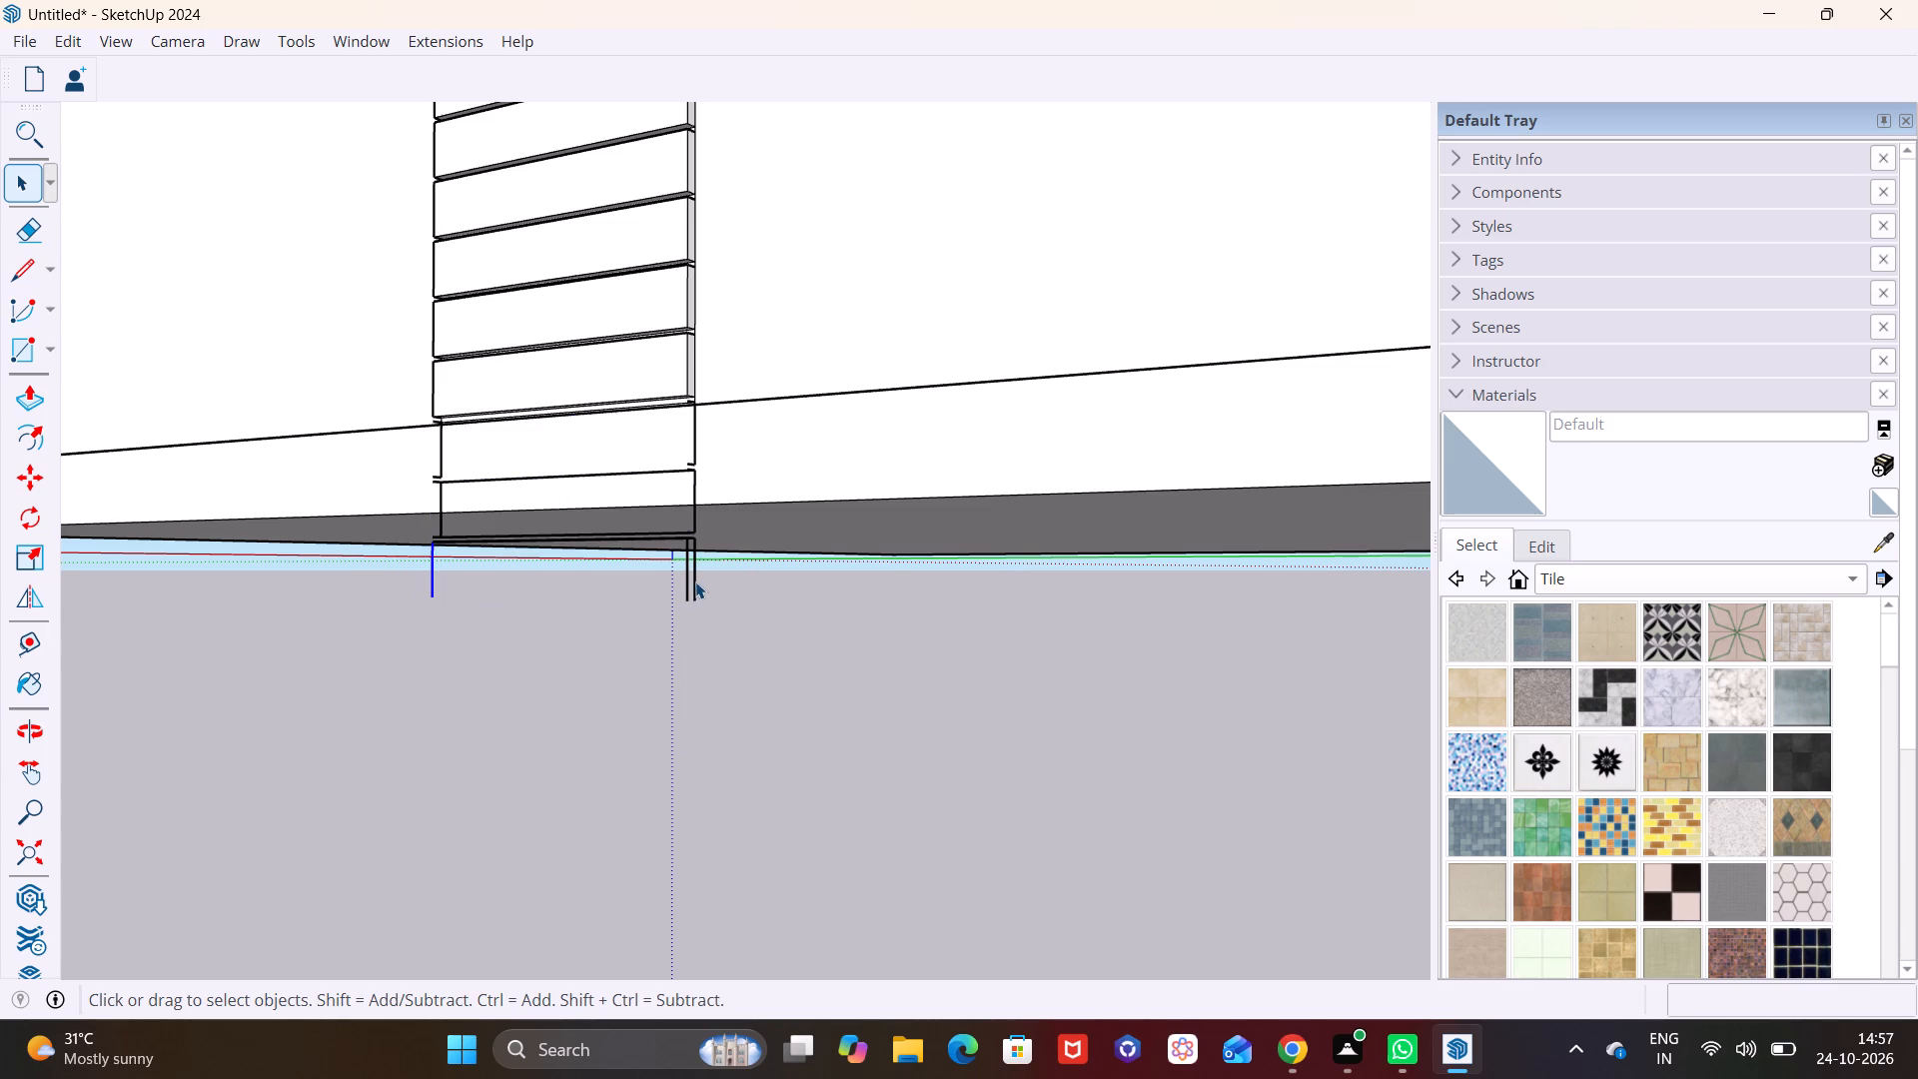
{"action": "key", "text": "Delete"}
{"action": "left_click", "coordinate": [695, 580]}
{"action": "key", "text": "Delete"}
{"action": "left_click", "coordinate": [684, 577]}
{"action": "key", "text": "Delete"}
Delete the remaining edges of the next surplus block up, where it crosses the wall's base.
{"action": "left_click", "coordinate": [683, 537]}
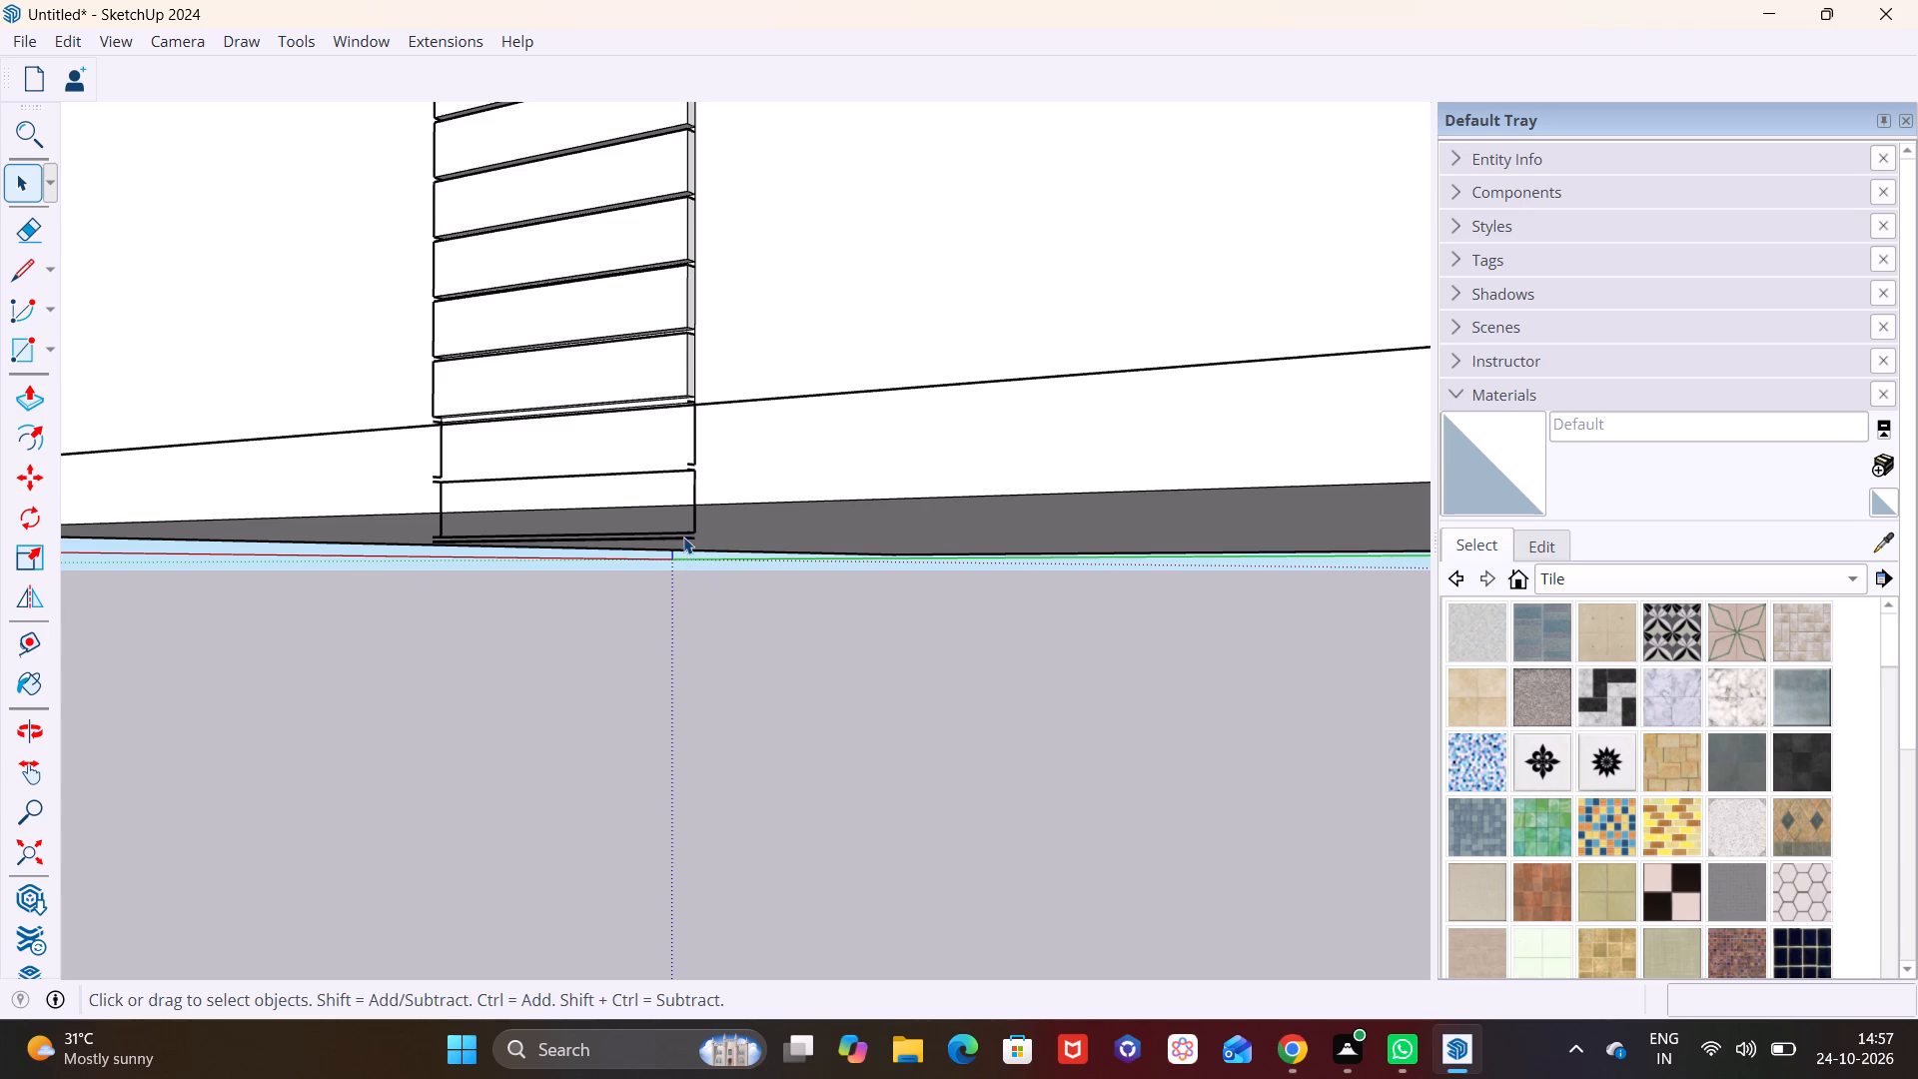
{"action": "key", "text": "Delete"}
{"action": "left_click", "coordinate": [681, 532]}
{"action": "key", "text": "Delete"}
{"action": "left_click", "coordinate": [695, 517]}
{"action": "key", "text": "Delete"}
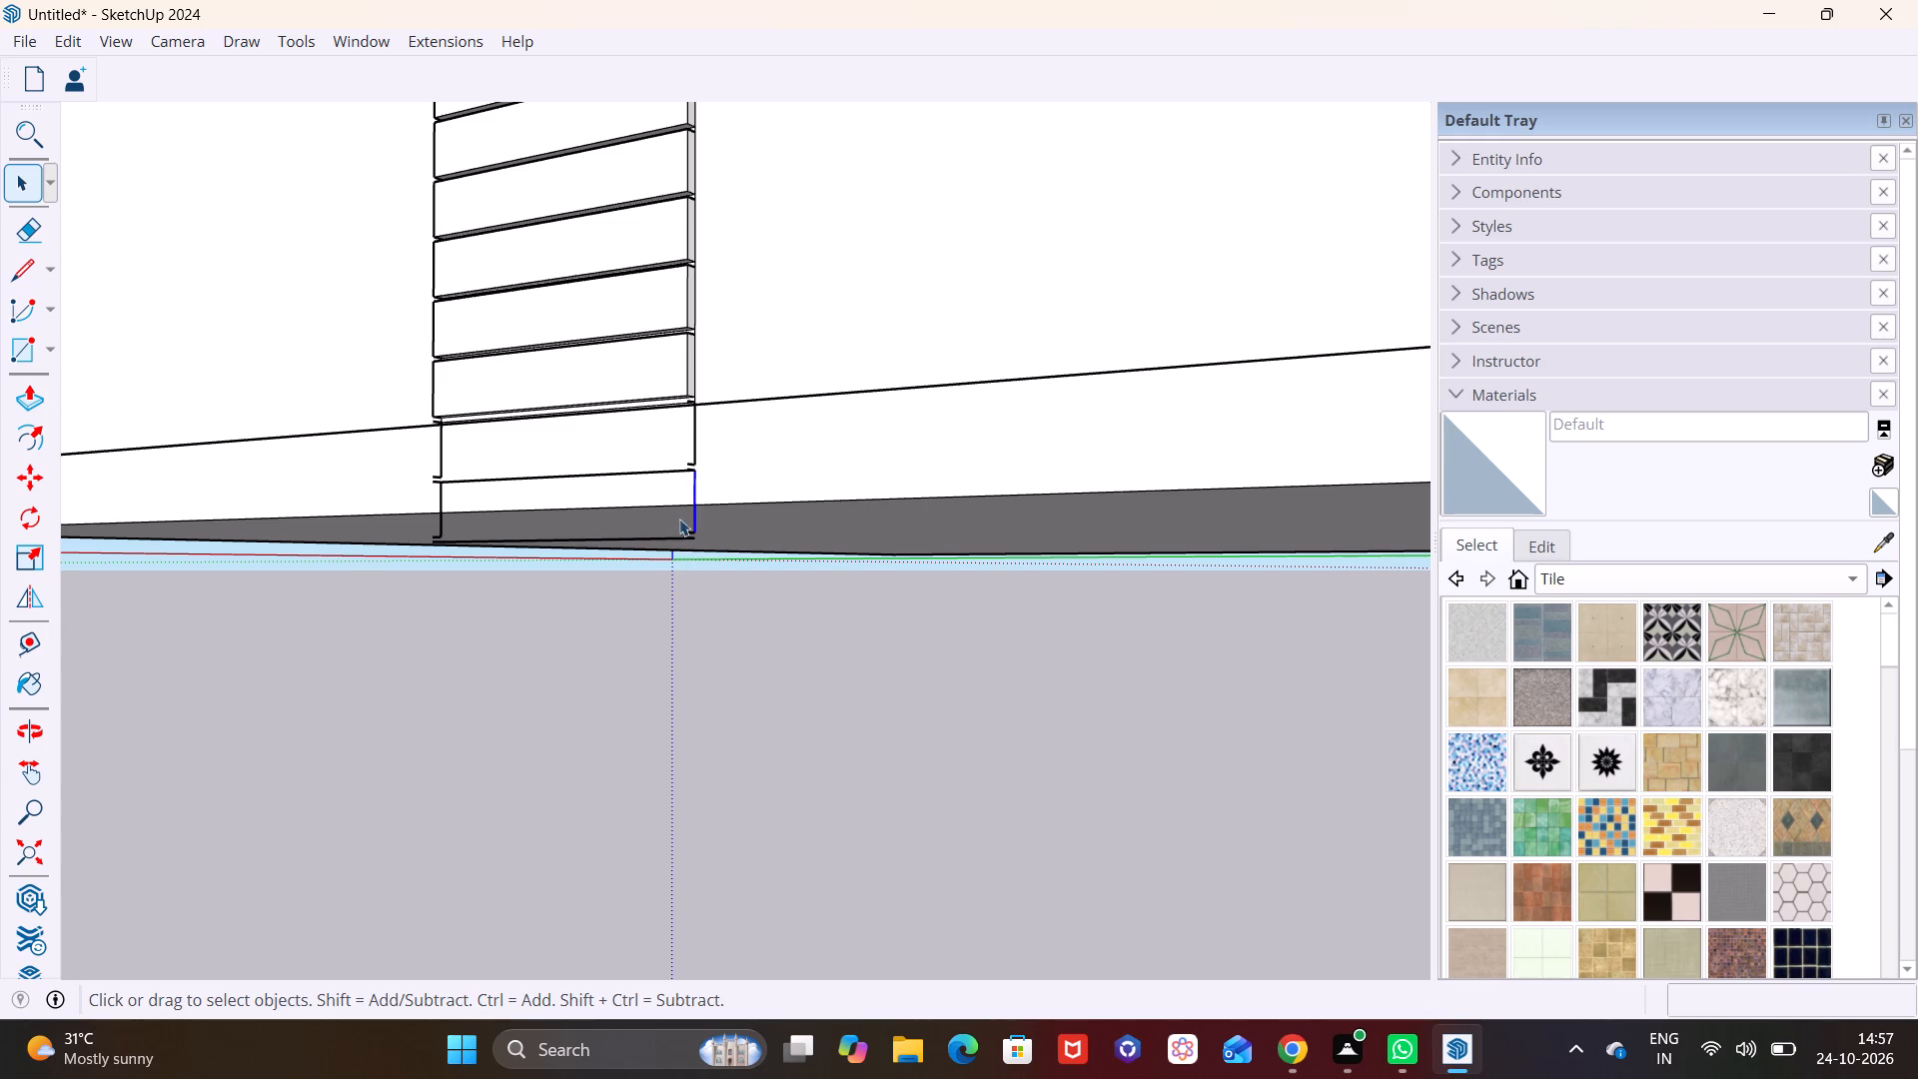
{"action": "left_click_drag", "start_coordinate": [411, 442], "coordinate": [764, 592]}
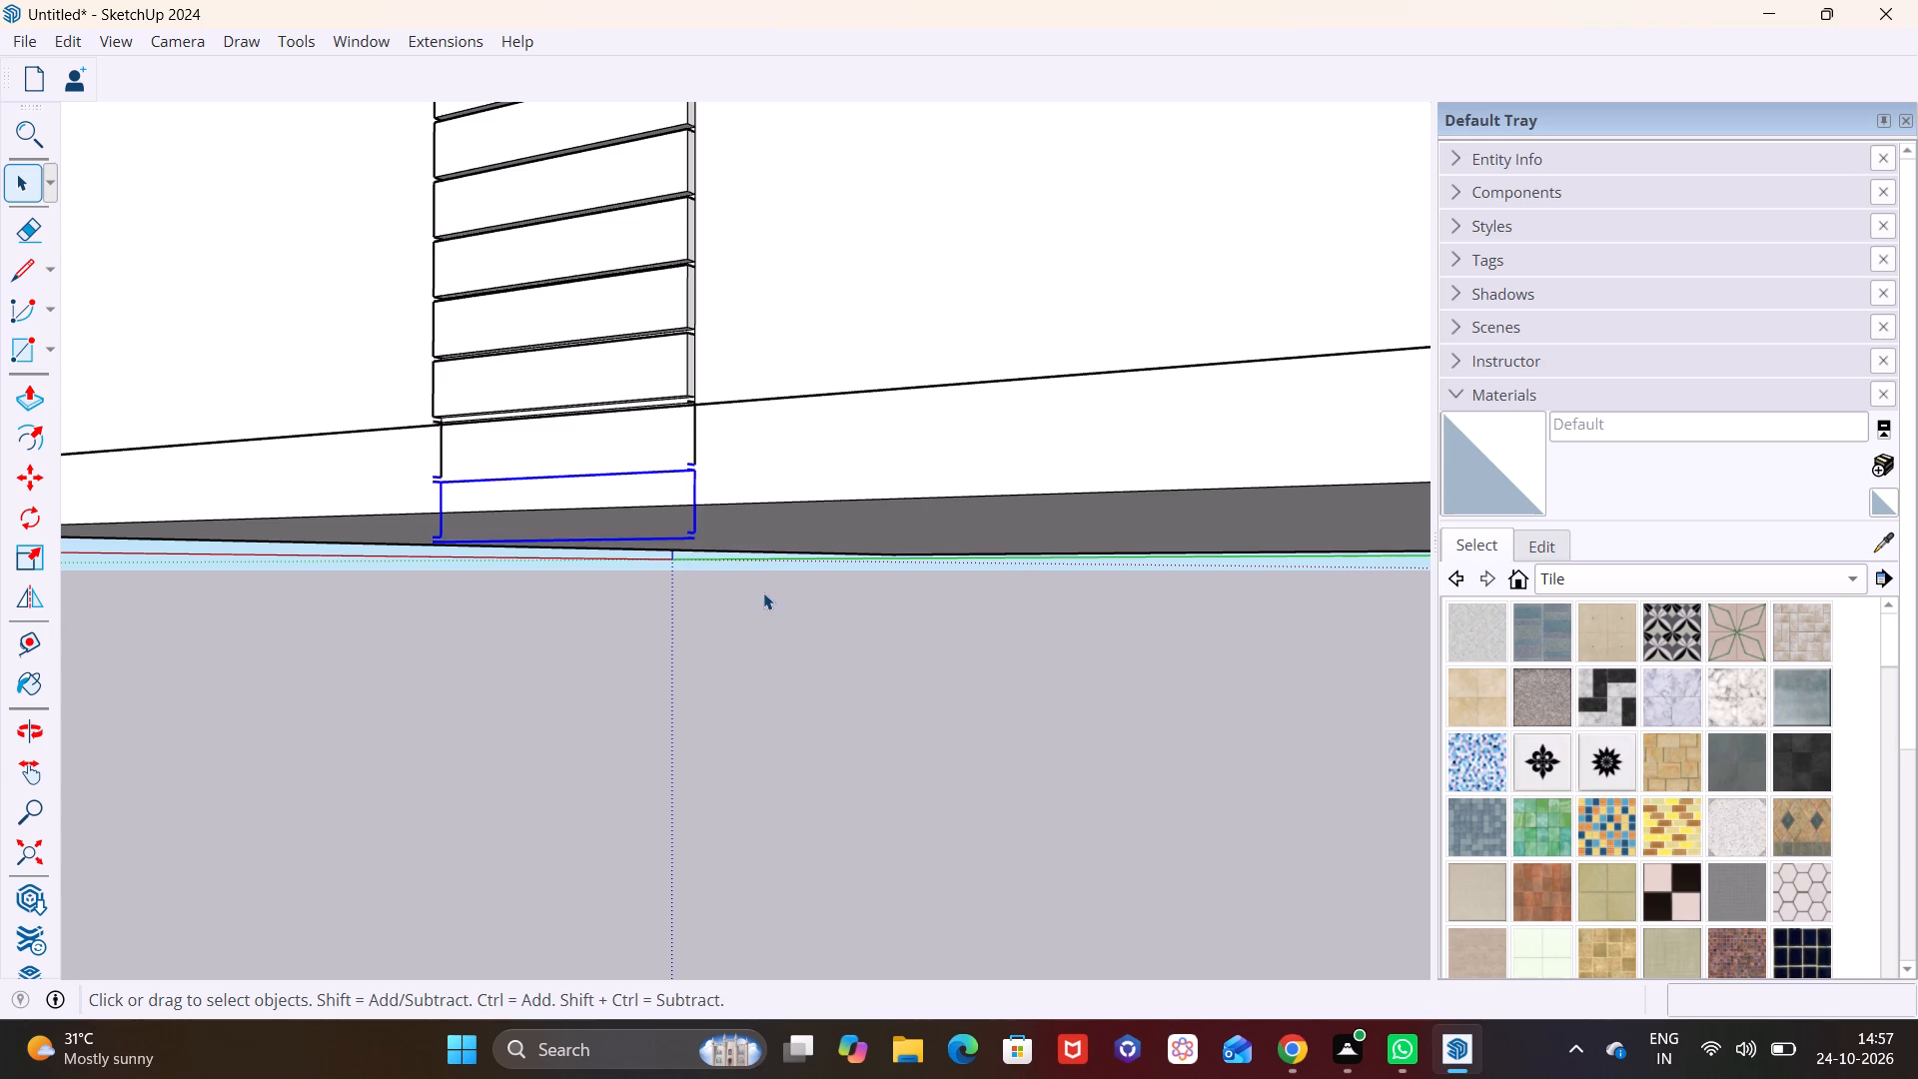
{"action": "key", "text": "Delete"}
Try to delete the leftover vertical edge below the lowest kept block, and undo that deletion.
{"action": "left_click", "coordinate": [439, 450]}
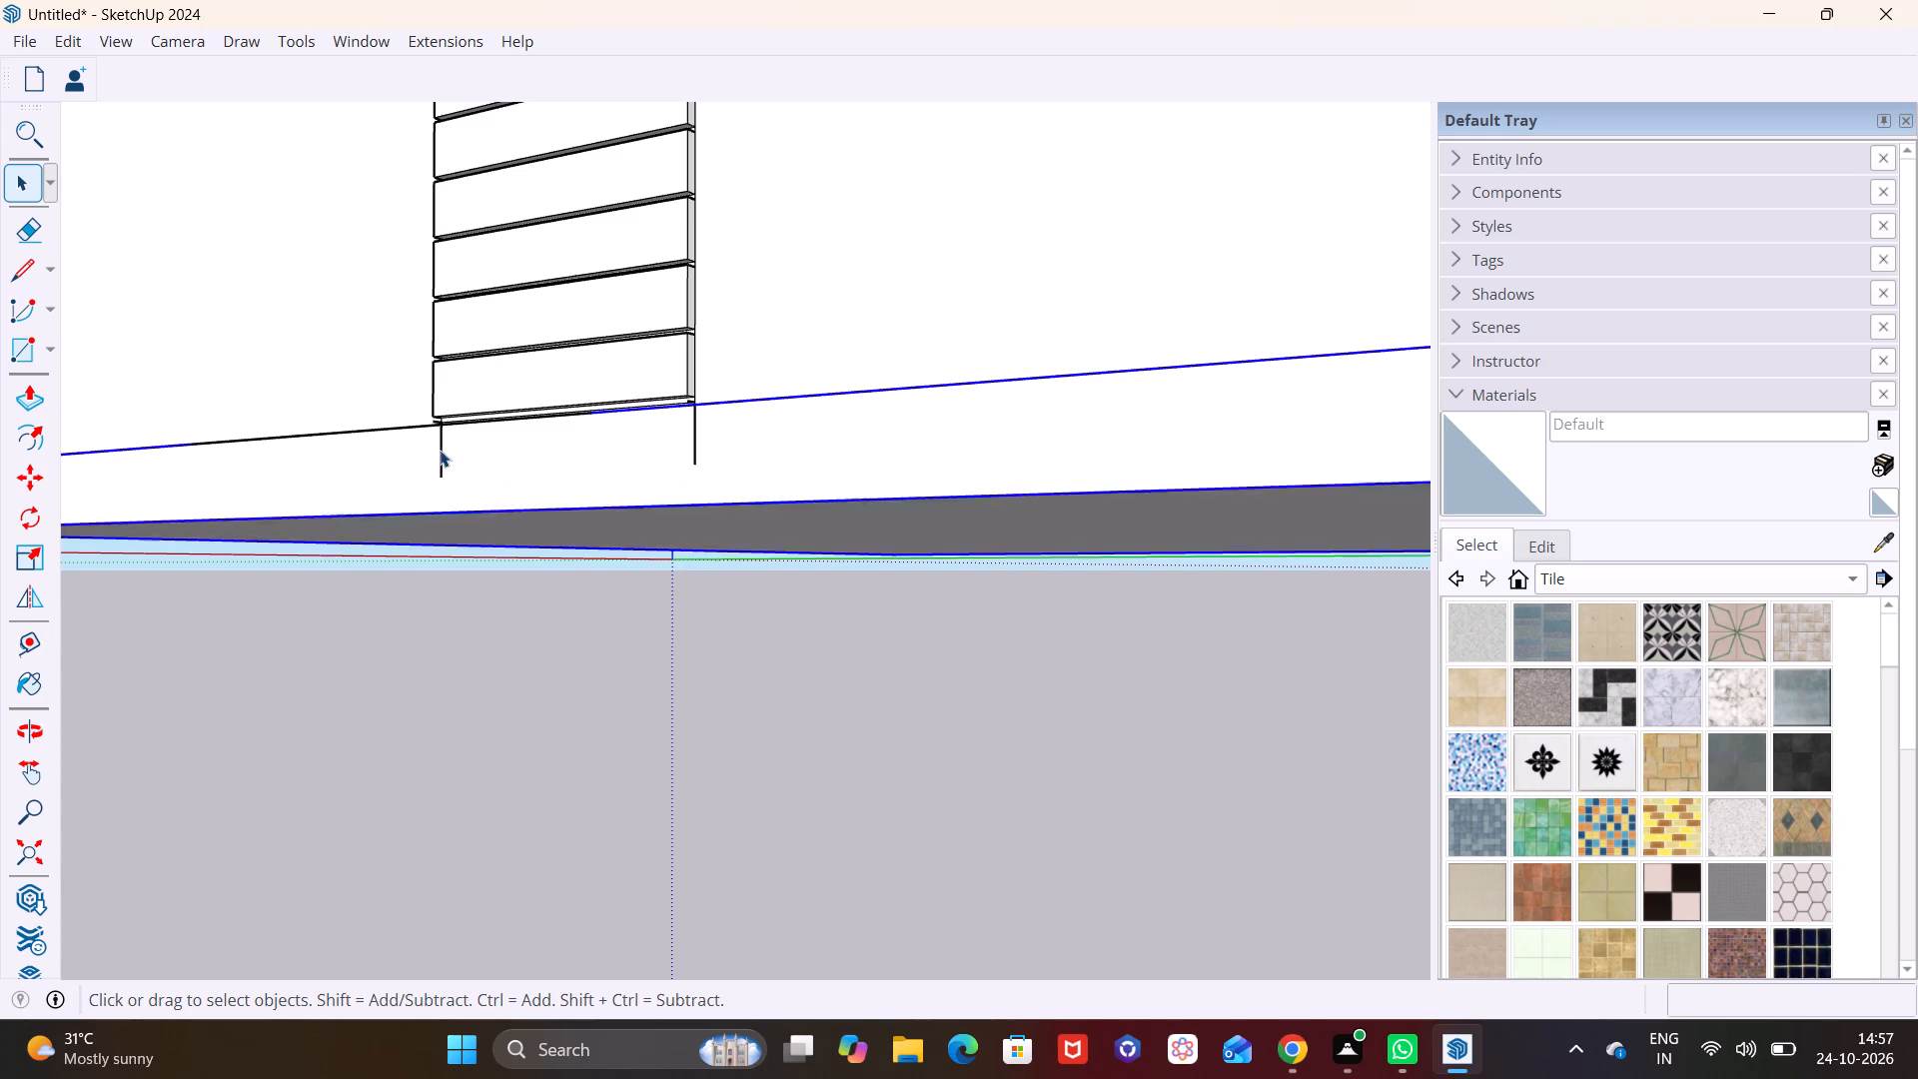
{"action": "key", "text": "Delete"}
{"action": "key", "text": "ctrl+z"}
Delete the leftover edges at the left end of the pilaster's lowest kept block, including the vertical line running down past the wall base.
{"action": "scroll", "coordinate": [276, 590], "scroll_direction": "up", "scroll_amount": 5}
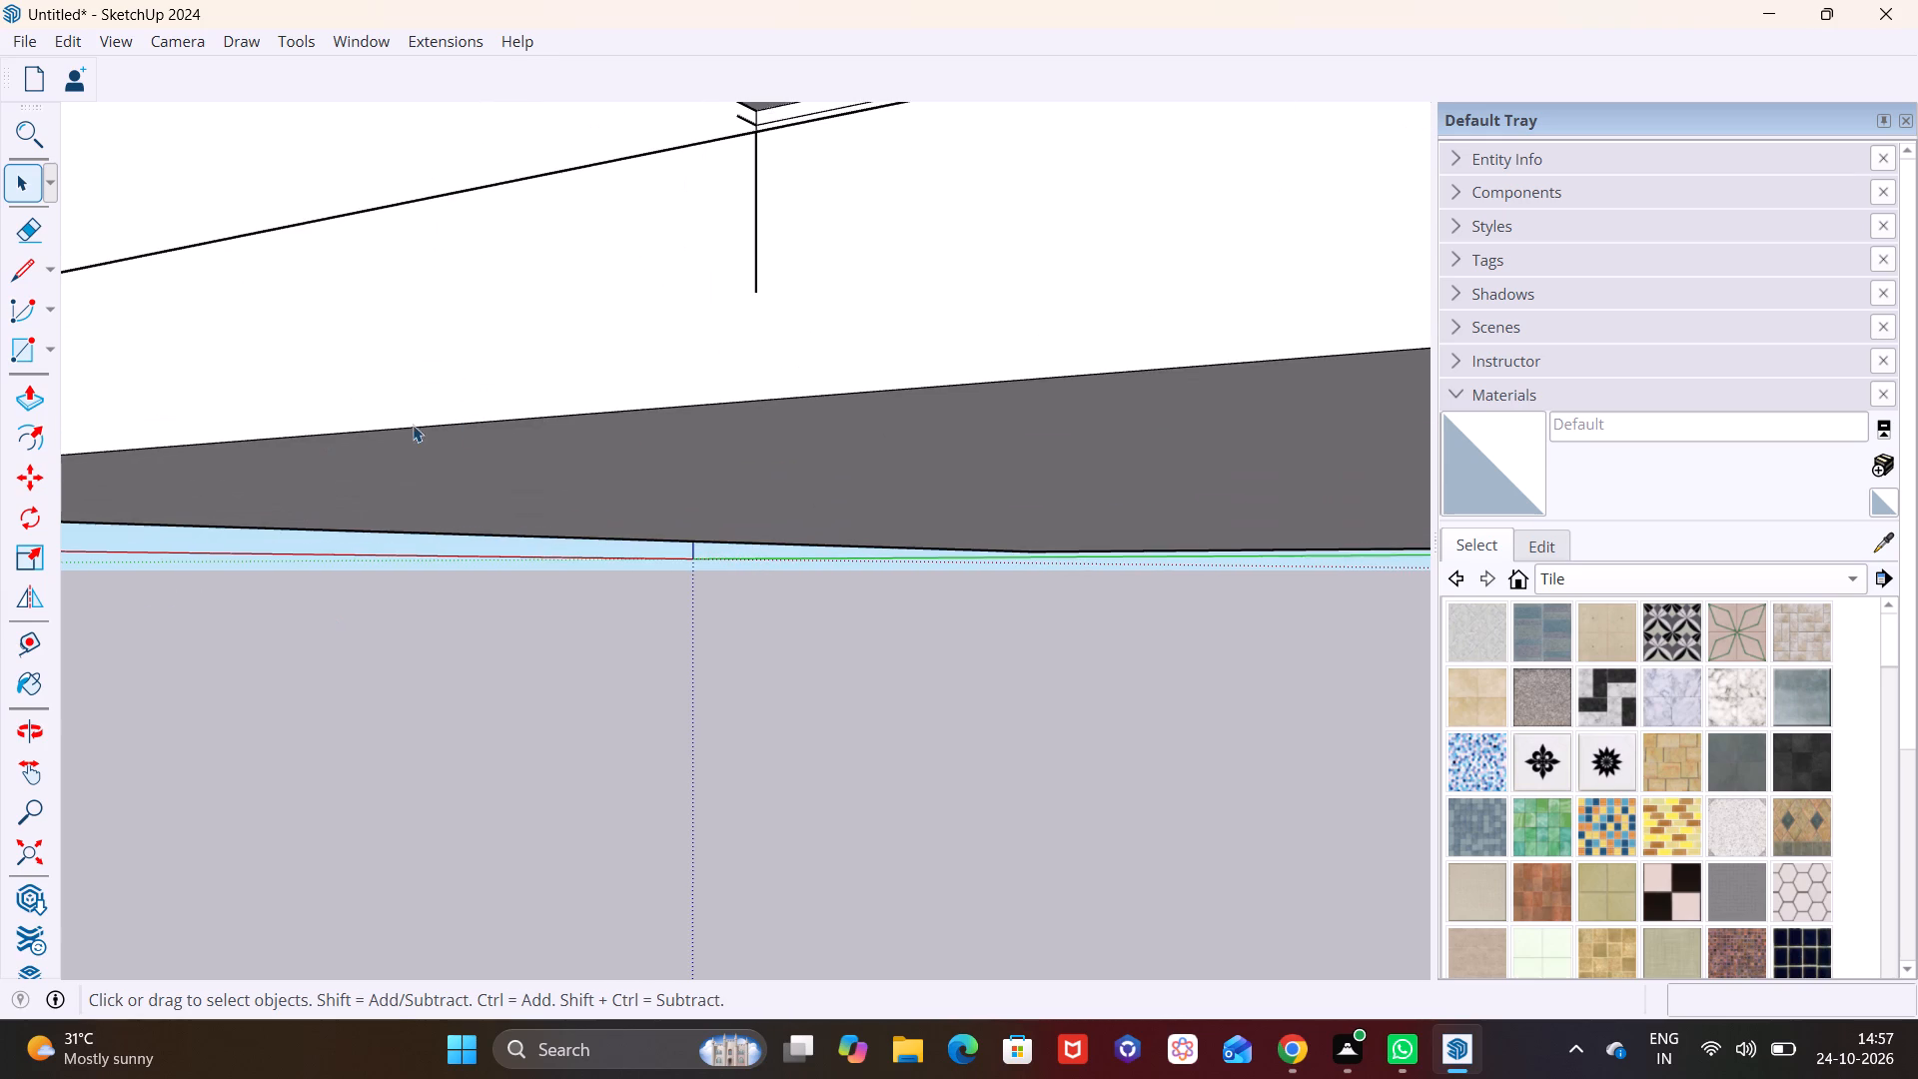
{"action": "scroll", "coordinate": [786, 280], "scroll_direction": "up", "scroll_amount": 1}
{"action": "middle_click_drag", "start_coordinate": [786, 280], "coordinate": [520, 655]}
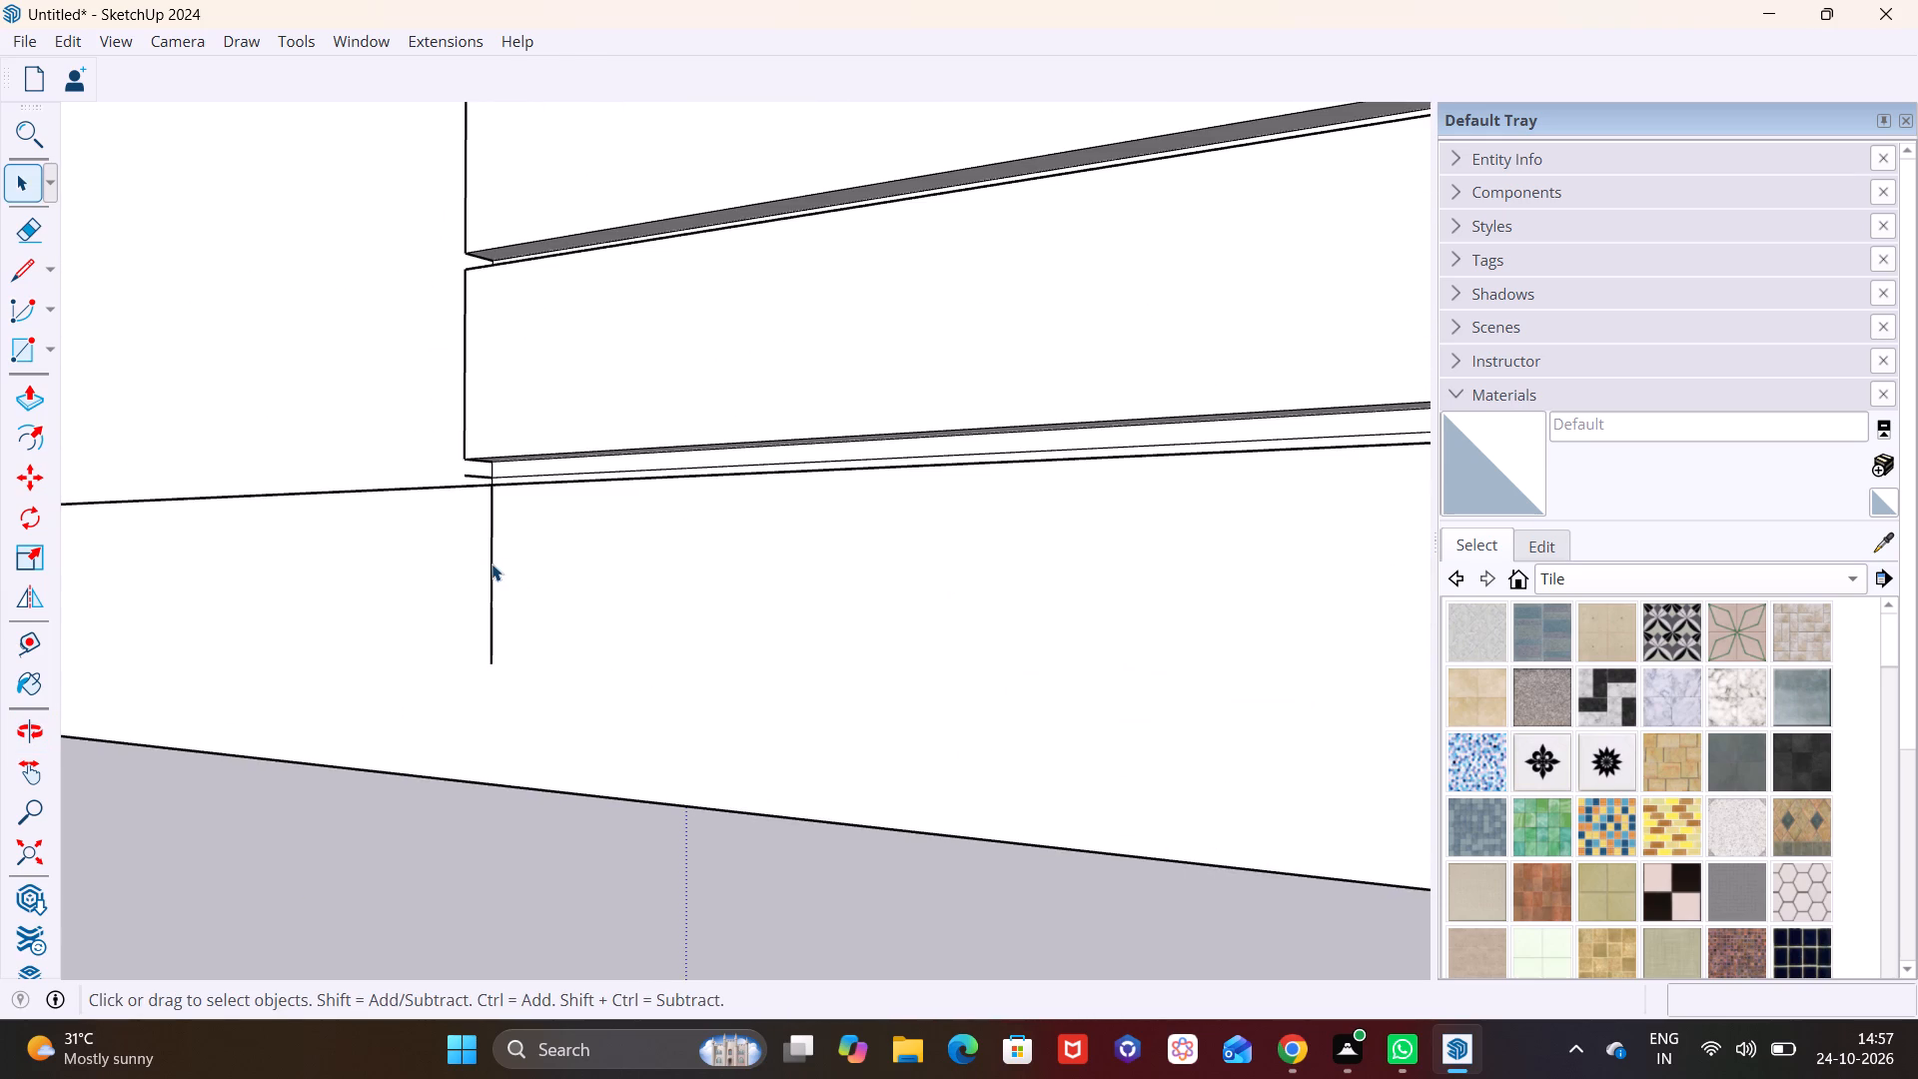
{"action": "left_click", "coordinate": [491, 563]}
{"action": "key", "text": "Delete"}
{"action": "left_click", "coordinate": [479, 475]}
{"action": "key", "text": "Delete"}
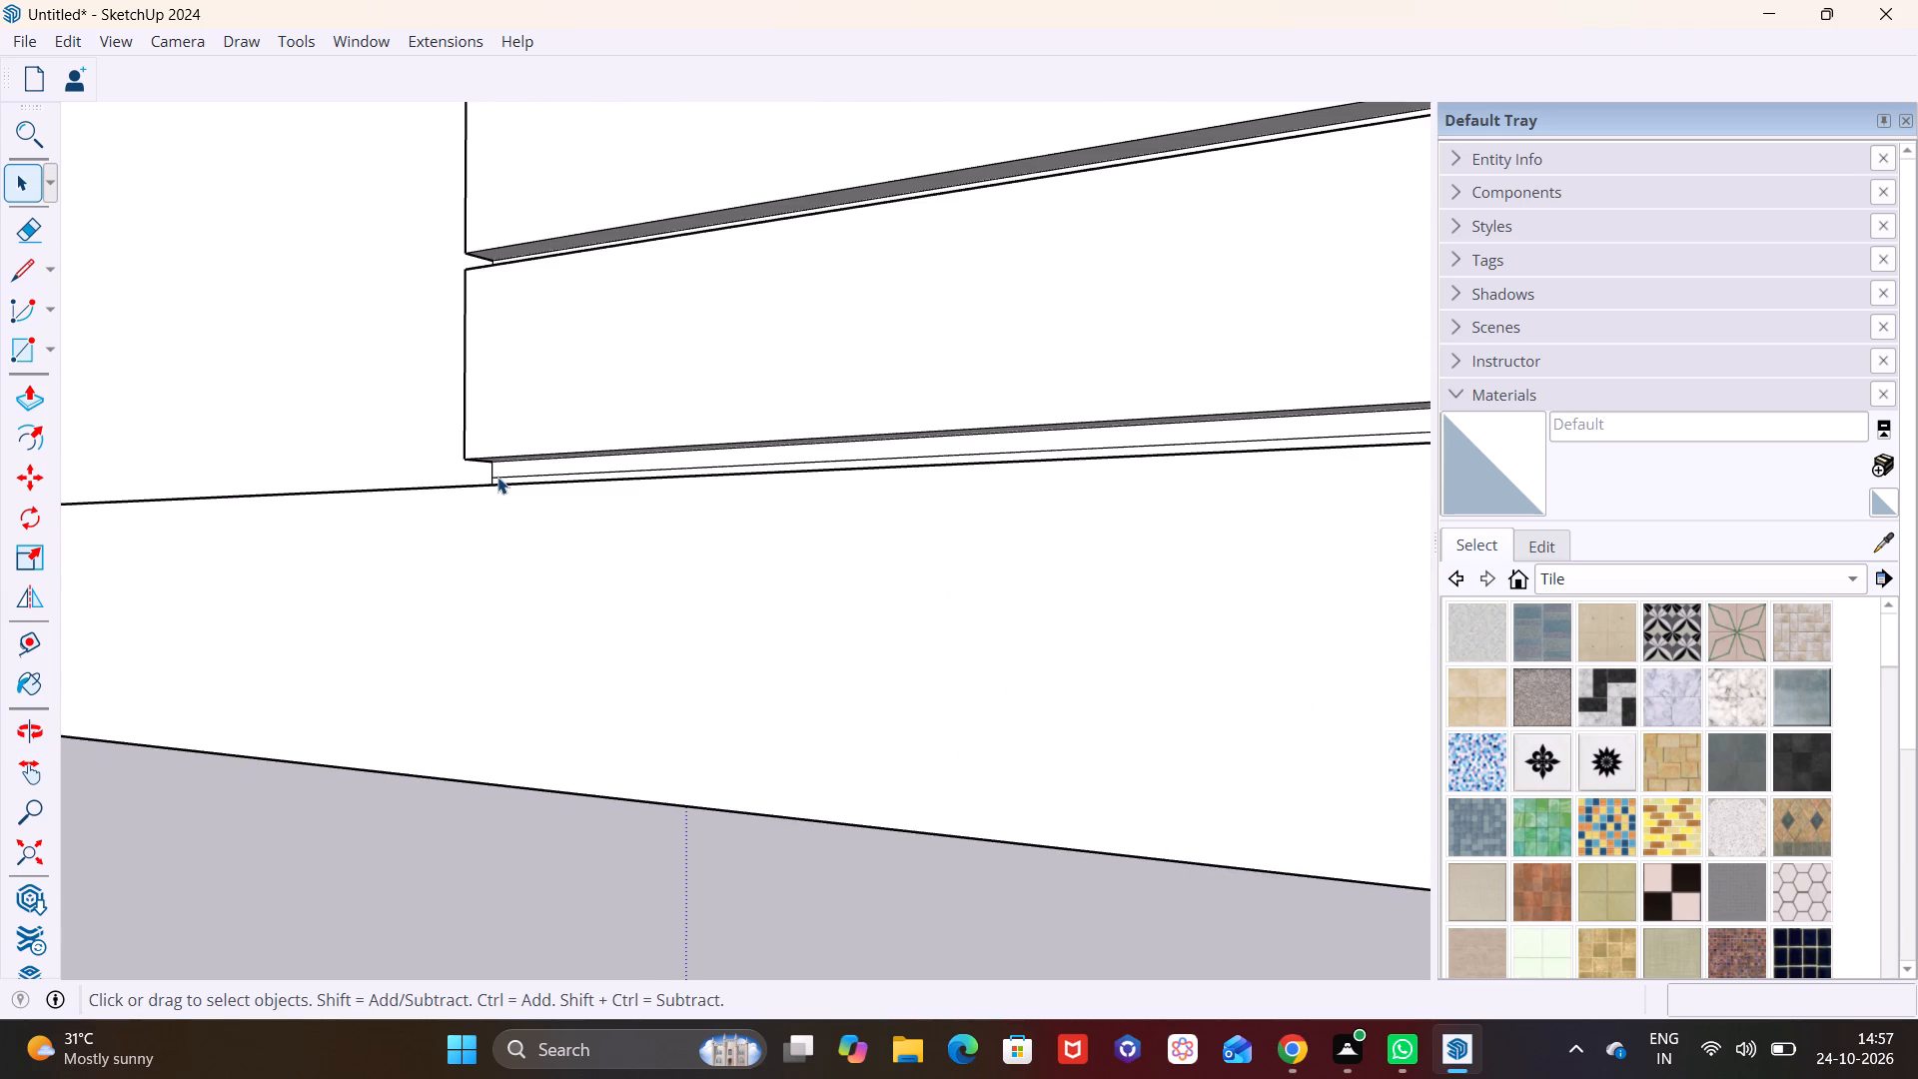
{"action": "left_click", "coordinate": [497, 477]}
{"action": "key", "text": "Delete"}
{"action": "left_click", "coordinate": [492, 473]}
{"action": "key", "text": "Delete"}
Delete the leftover short edges and the vertical line below the right end of the pilaster's lowest kept block.
{"action": "scroll", "coordinate": [533, 460], "scroll_direction": "down", "scroll_amount": 3}
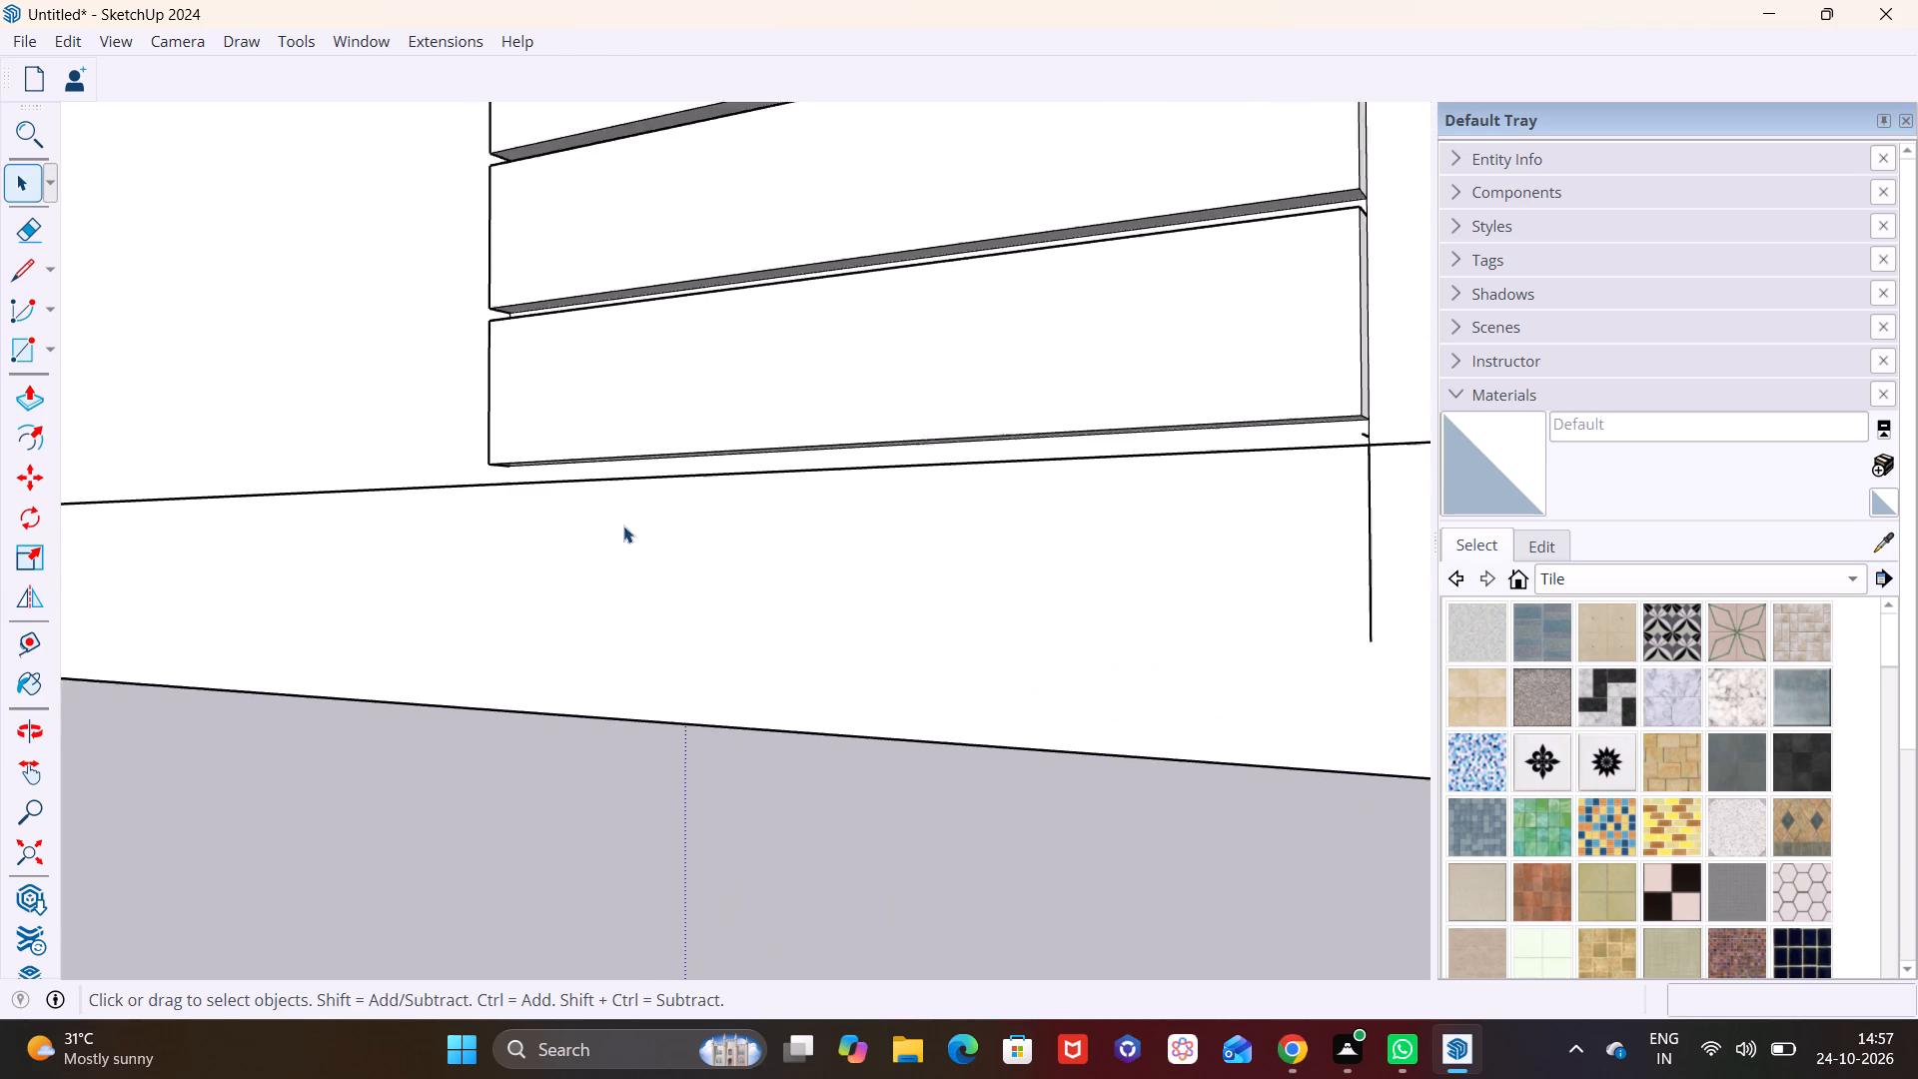
{"action": "scroll", "coordinate": [623, 526], "scroll_direction": "down", "scroll_amount": 2}
{"action": "middle_click_drag", "start_coordinate": [887, 561], "coordinate": [541, 696]}
{"action": "scroll", "coordinate": [708, 701], "scroll_direction": "up", "scroll_amount": 7}
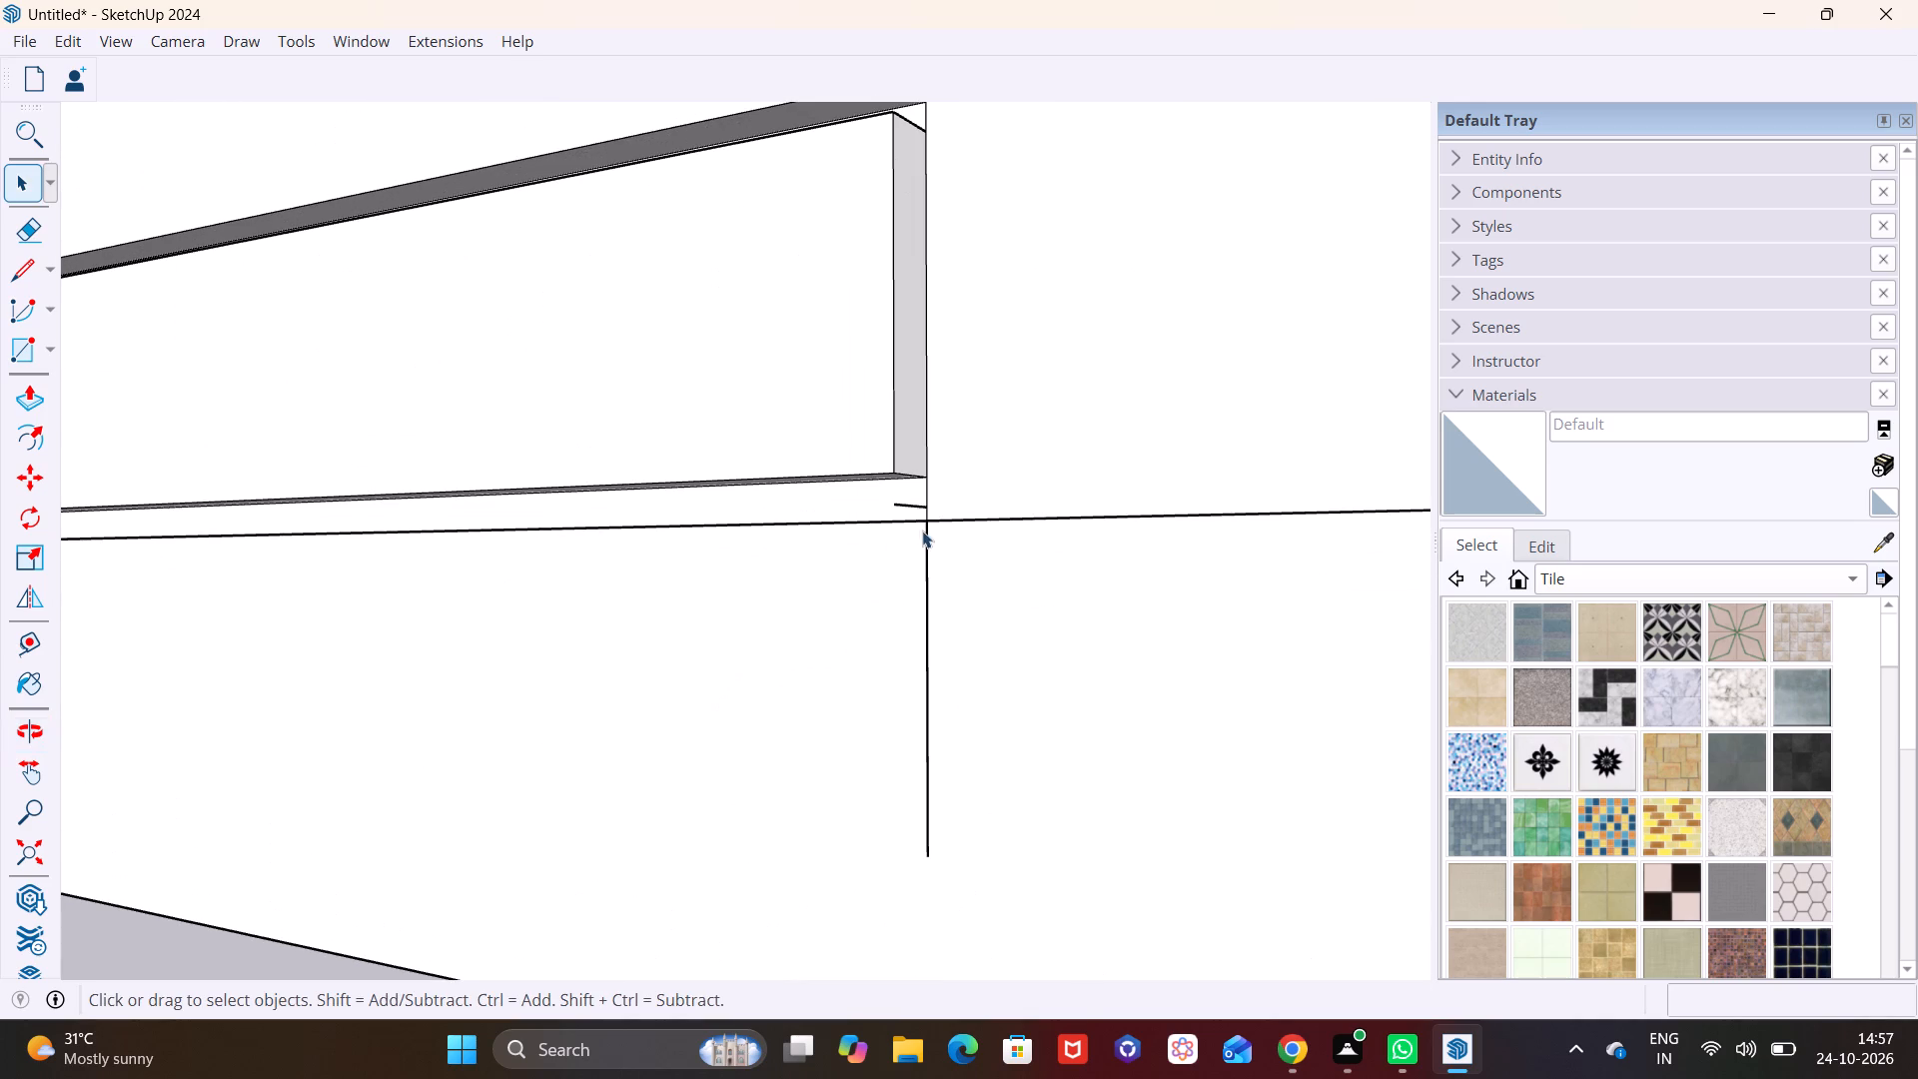
{"action": "left_click", "coordinate": [914, 504]}
{"action": "key", "text": "Delete"}
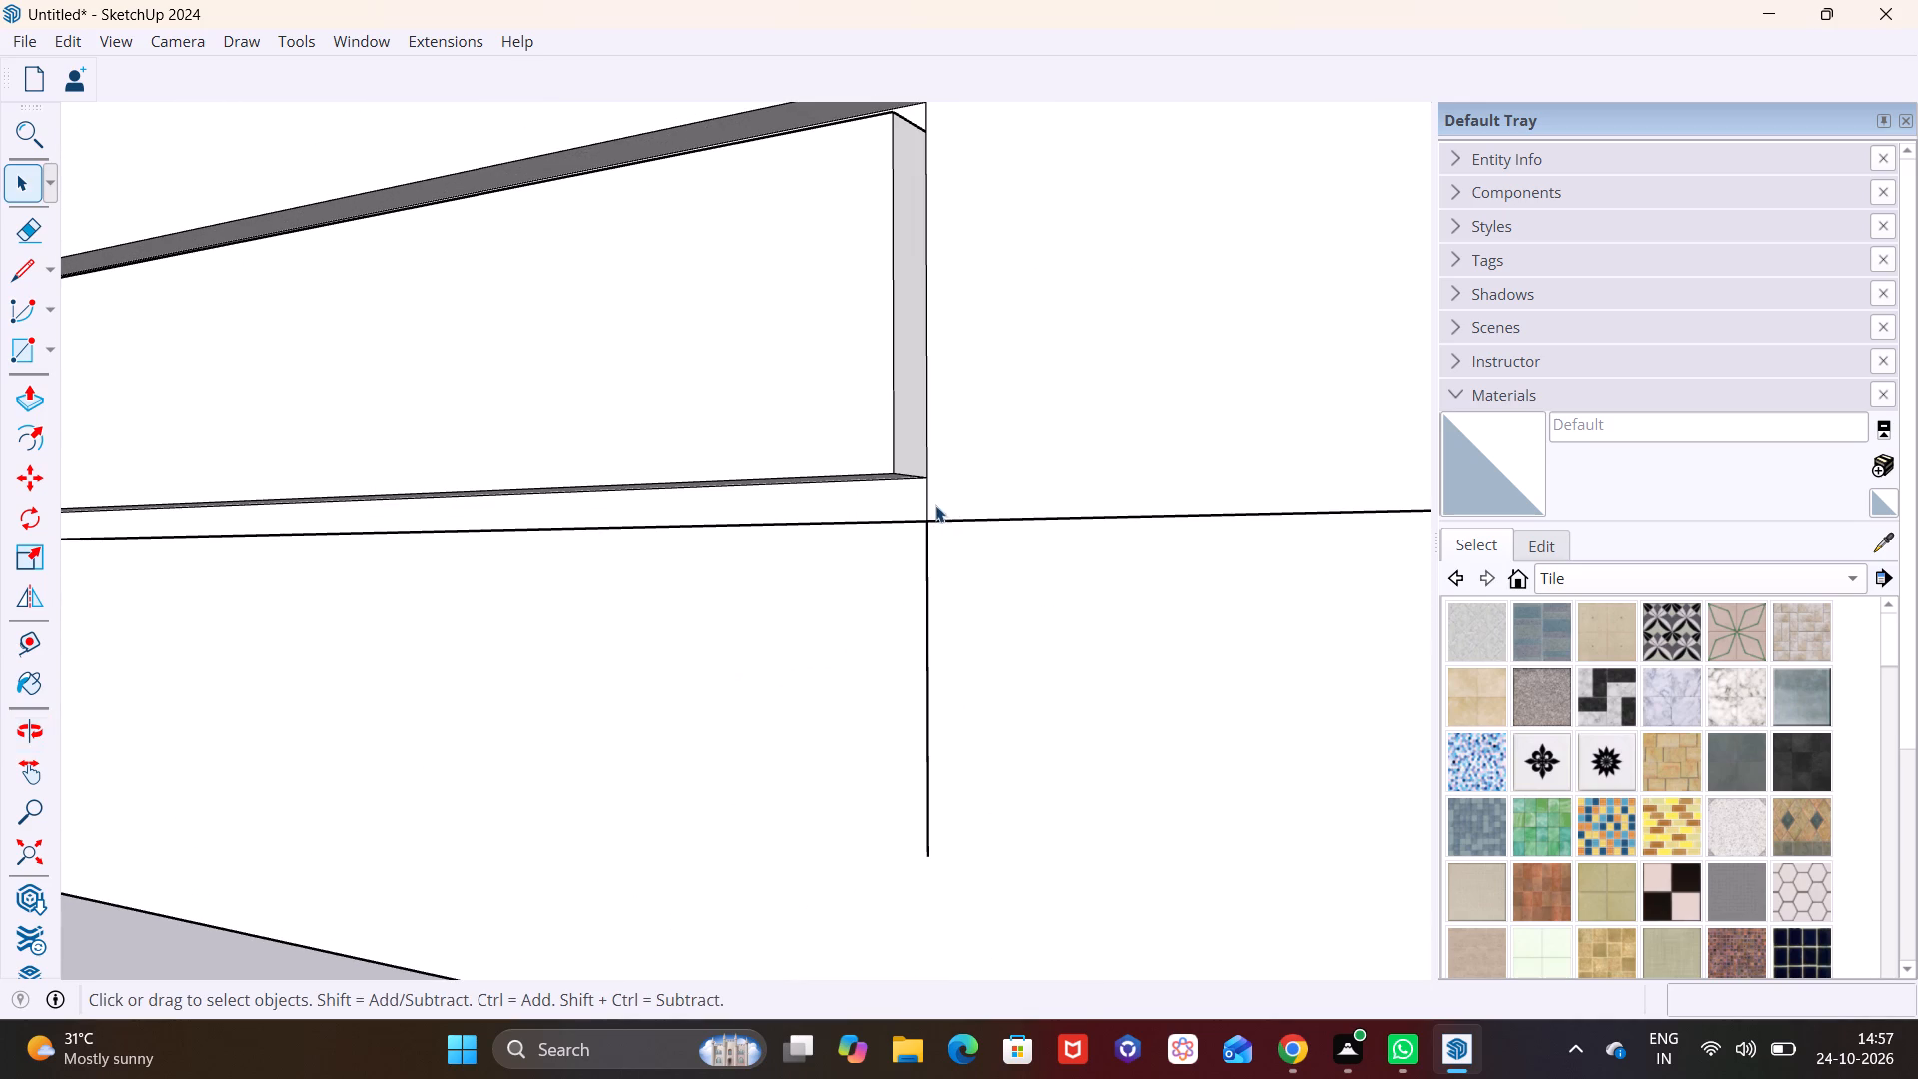
{"action": "left_click", "coordinate": [927, 499]}
{"action": "key", "text": "Delete"}
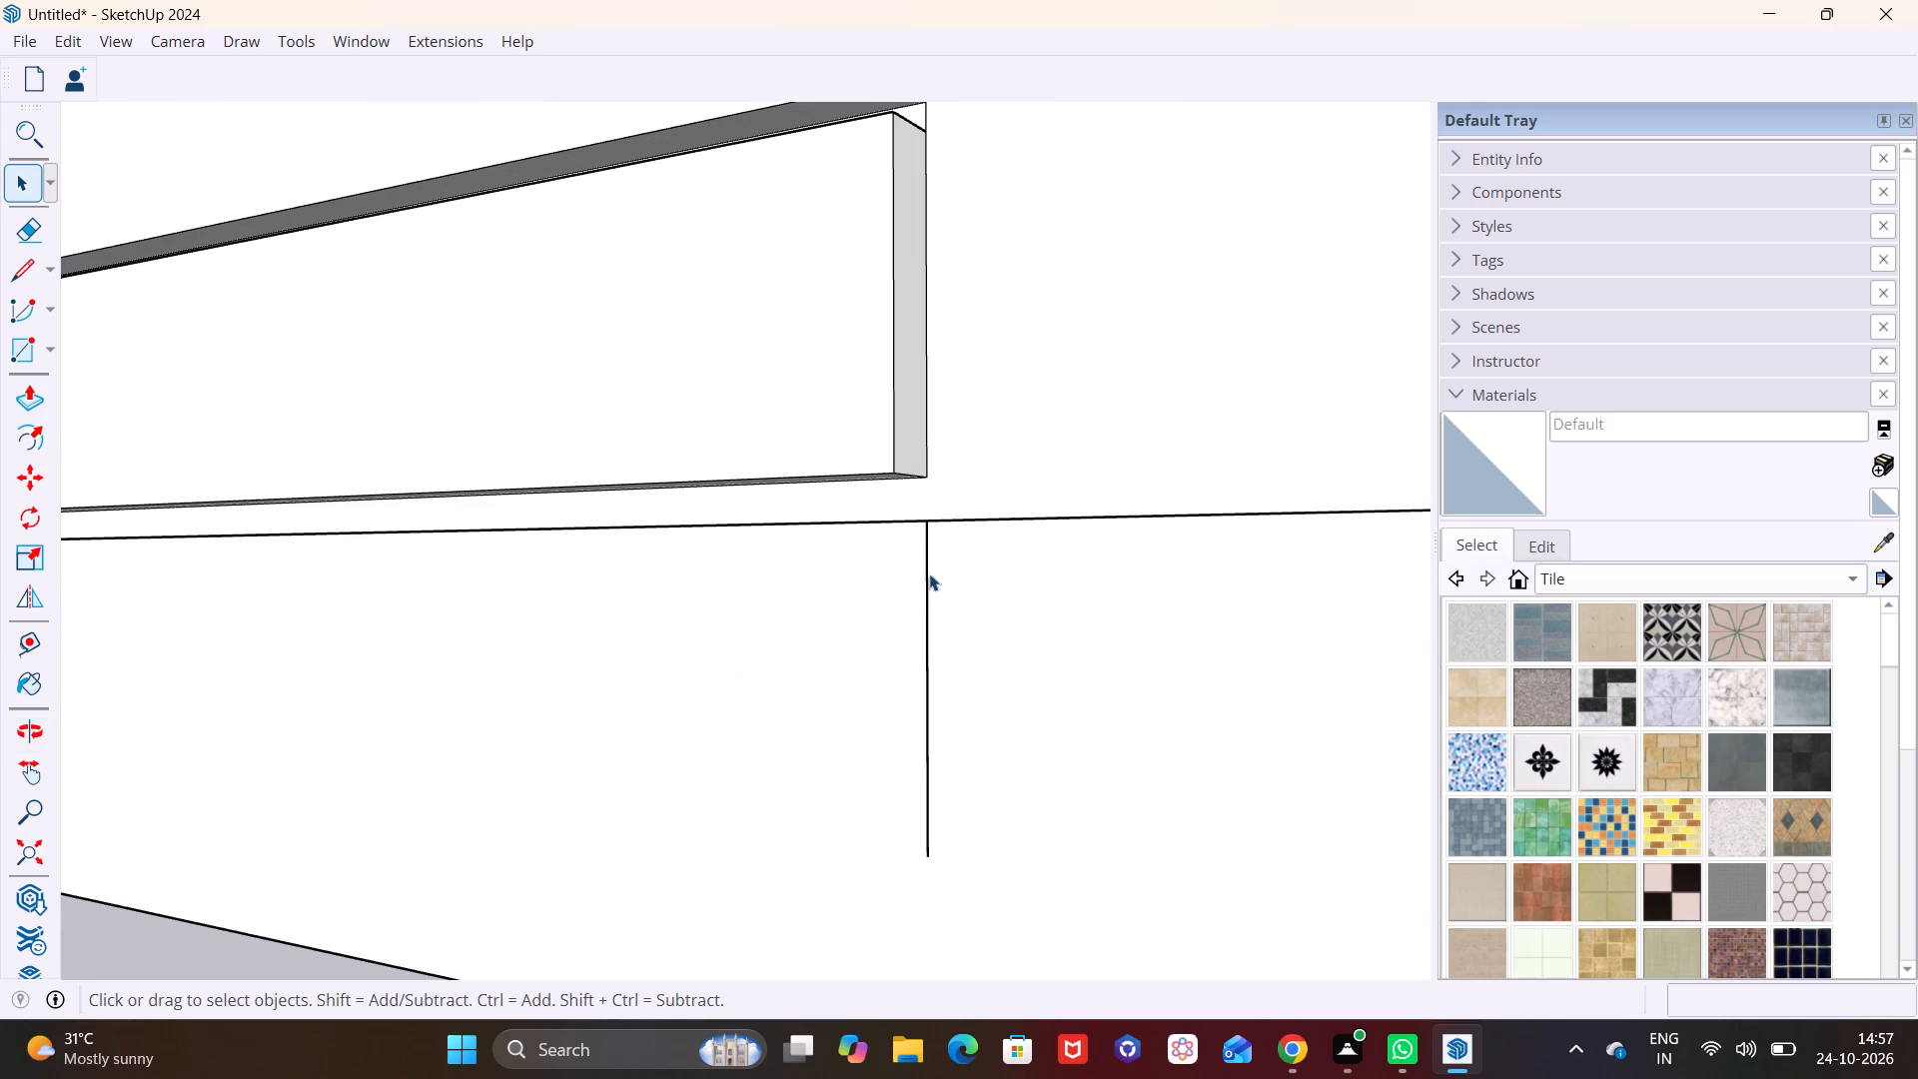
{"action": "left_click", "coordinate": [924, 577]}
{"action": "key", "text": "Delete"}
{"action": "key", "text": "ctrl+z"}
{"action": "left_click", "coordinate": [924, 784]}
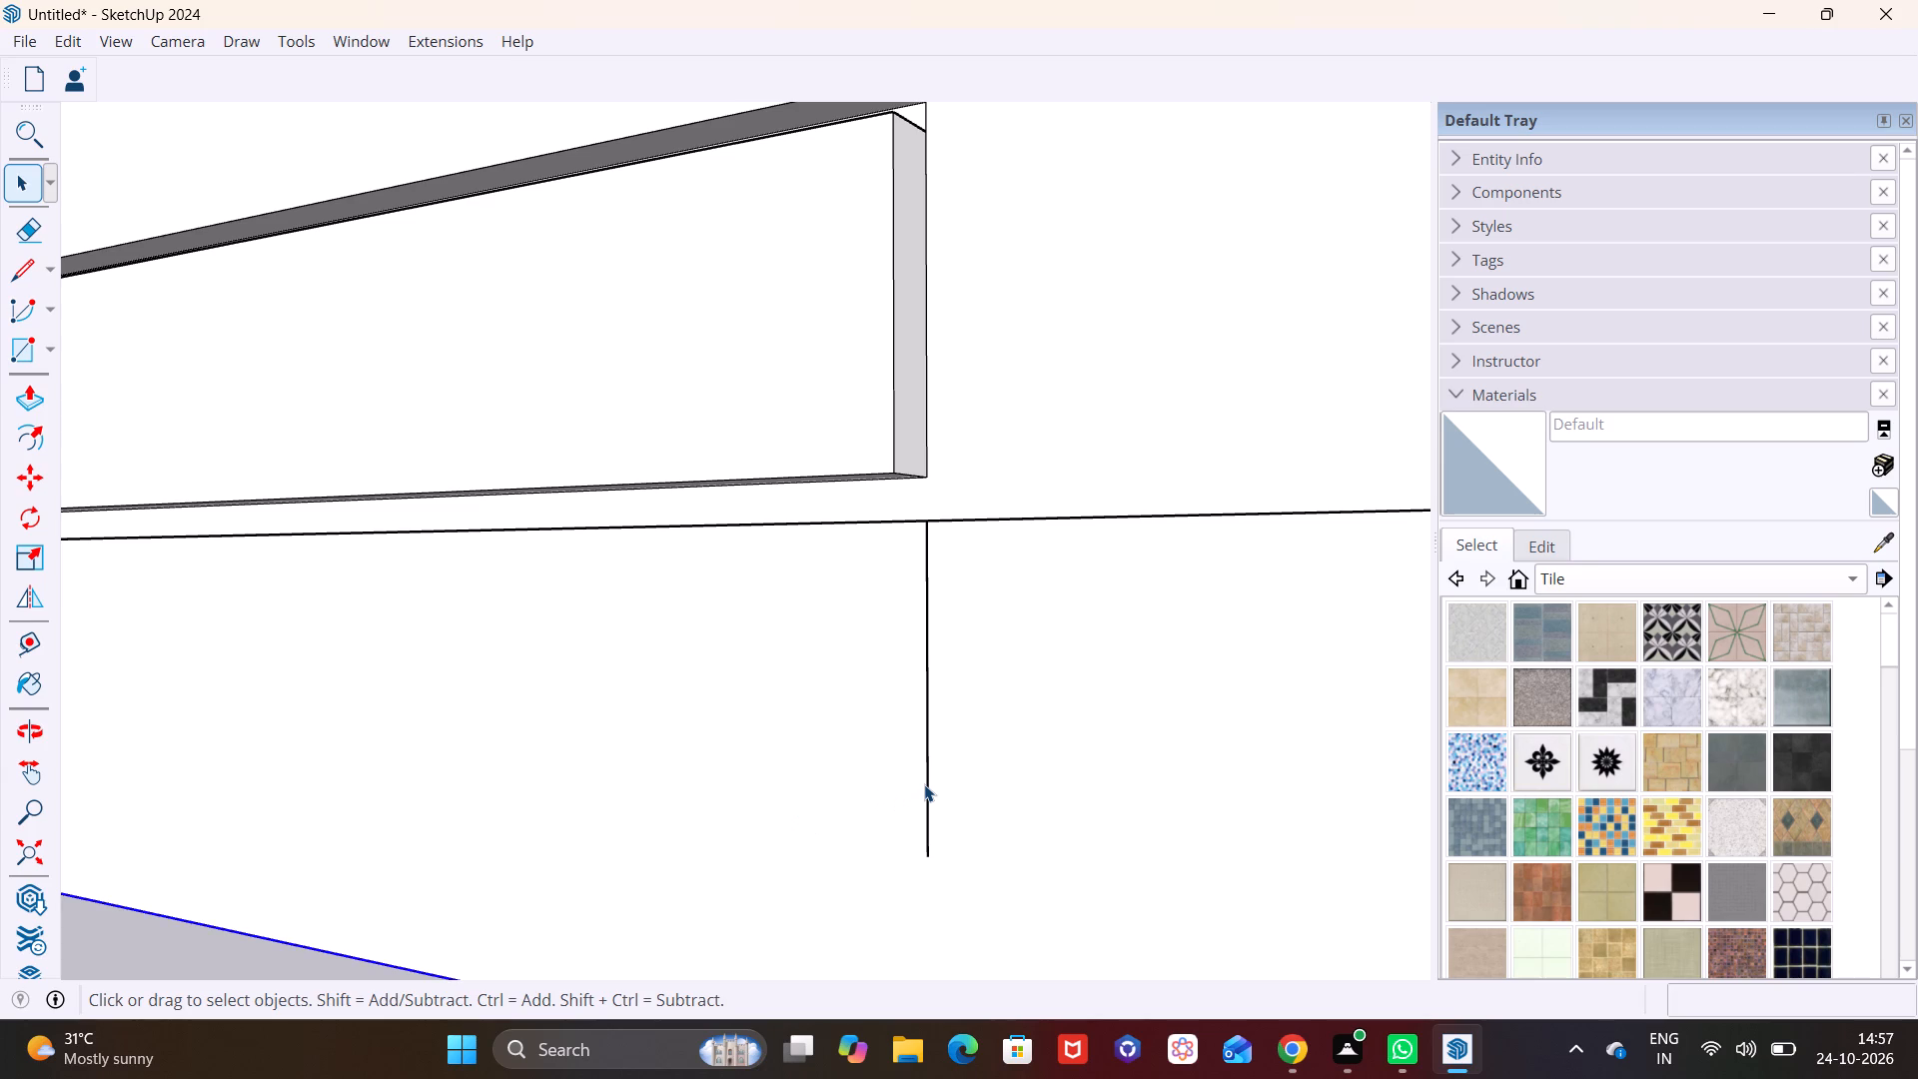
{"action": "left_click", "coordinate": [927, 787]}
{"action": "key", "text": "Delete"}
Examine the ground-floor side wall with its two block pilasters and the remaining vertical division lines from several angles.
{"action": "scroll", "coordinate": [979, 809], "scroll_direction": "down", "scroll_amount": 2}
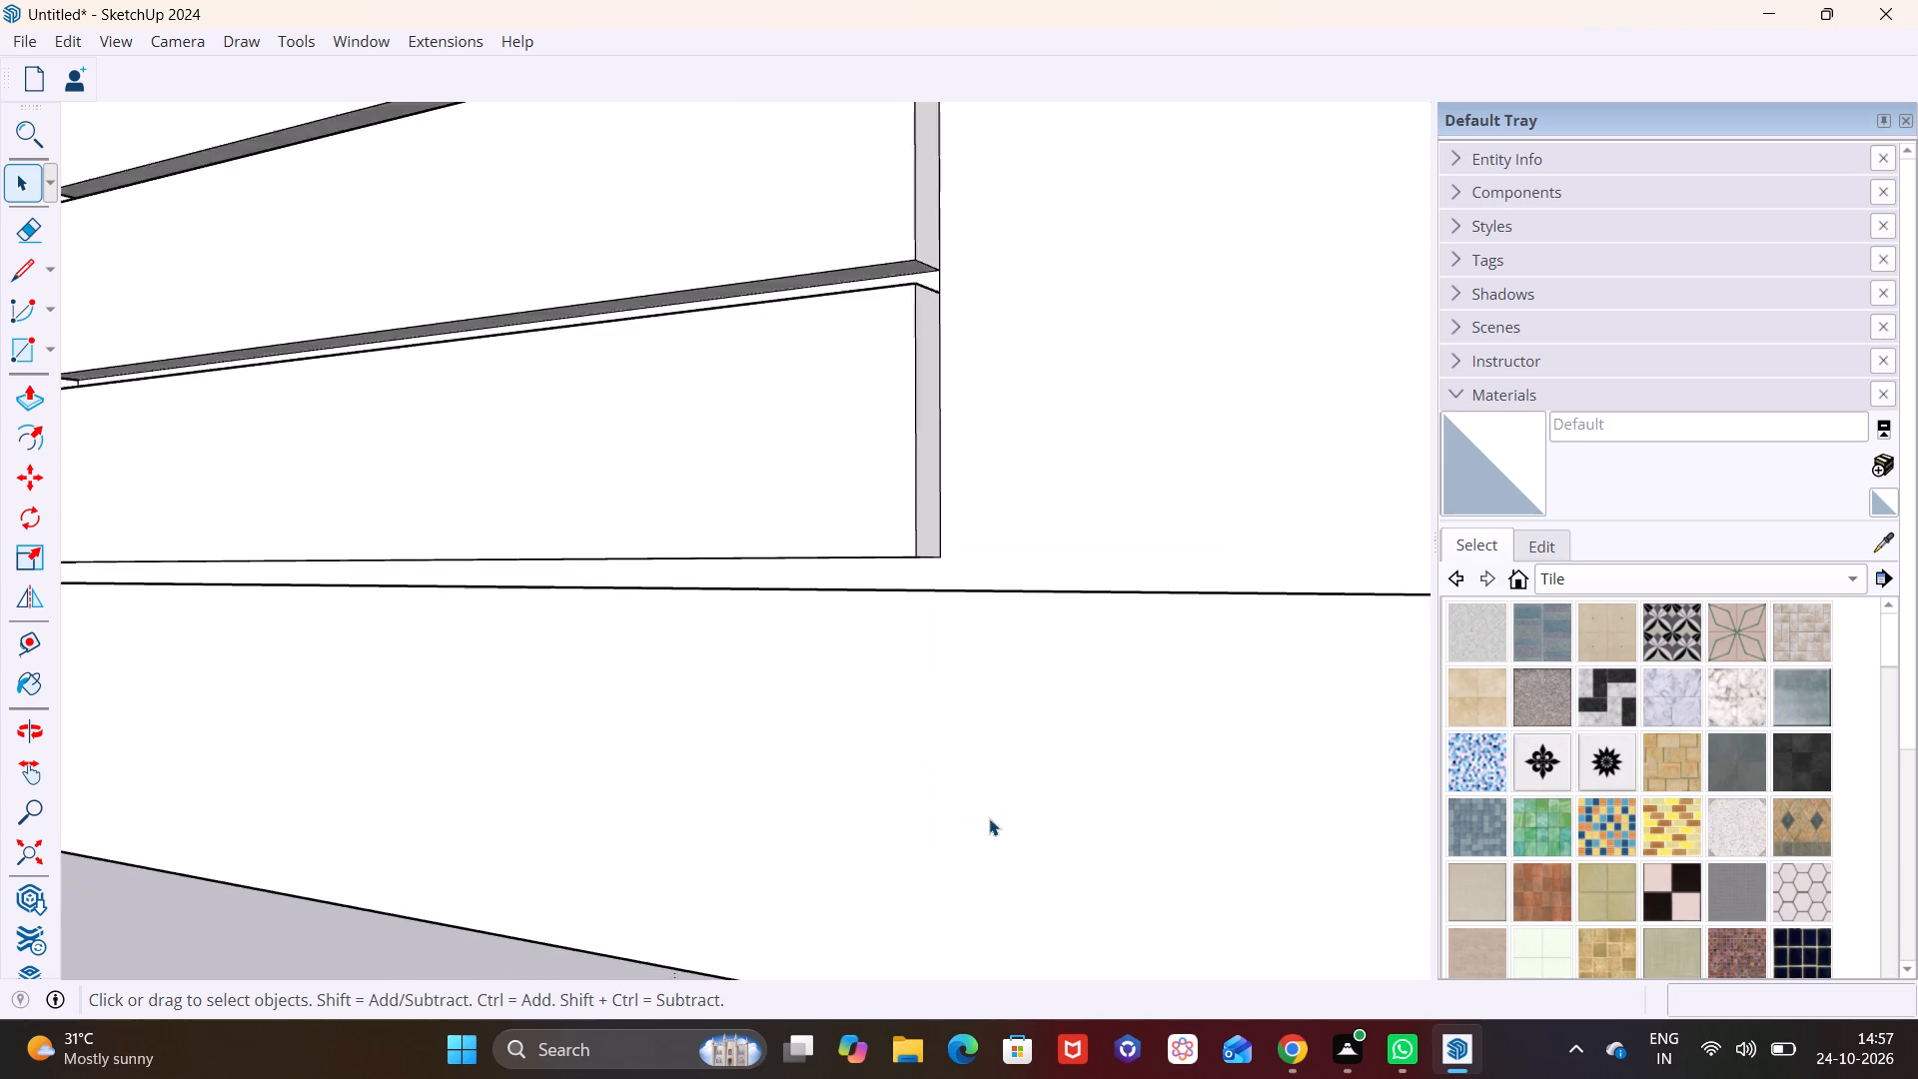
{"action": "scroll", "coordinate": [989, 818], "scroll_direction": "down", "scroll_amount": 18}
{"action": "middle_click_drag", "start_coordinate": [692, 562], "coordinate": [656, 821], "text": "shift"}
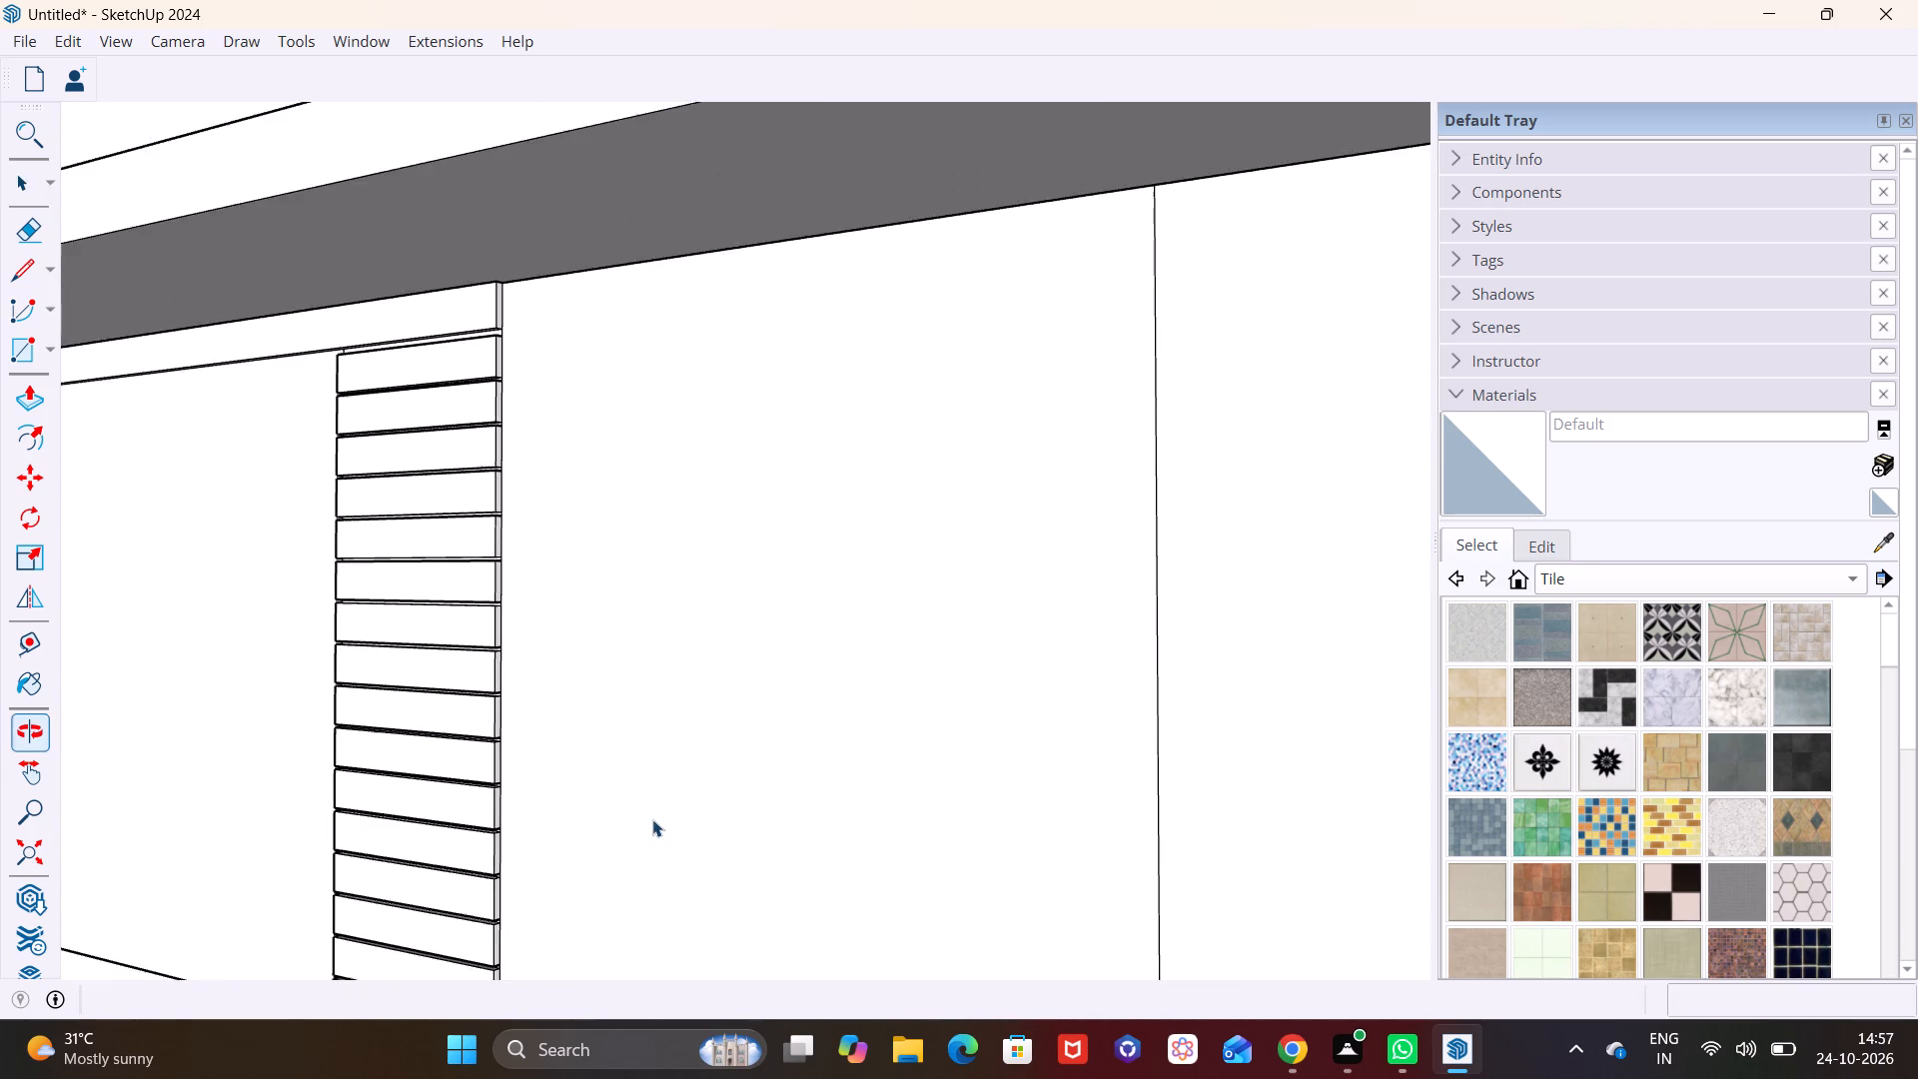
{"action": "scroll", "coordinate": [664, 703], "scroll_direction": "down", "scroll_amount": 12}
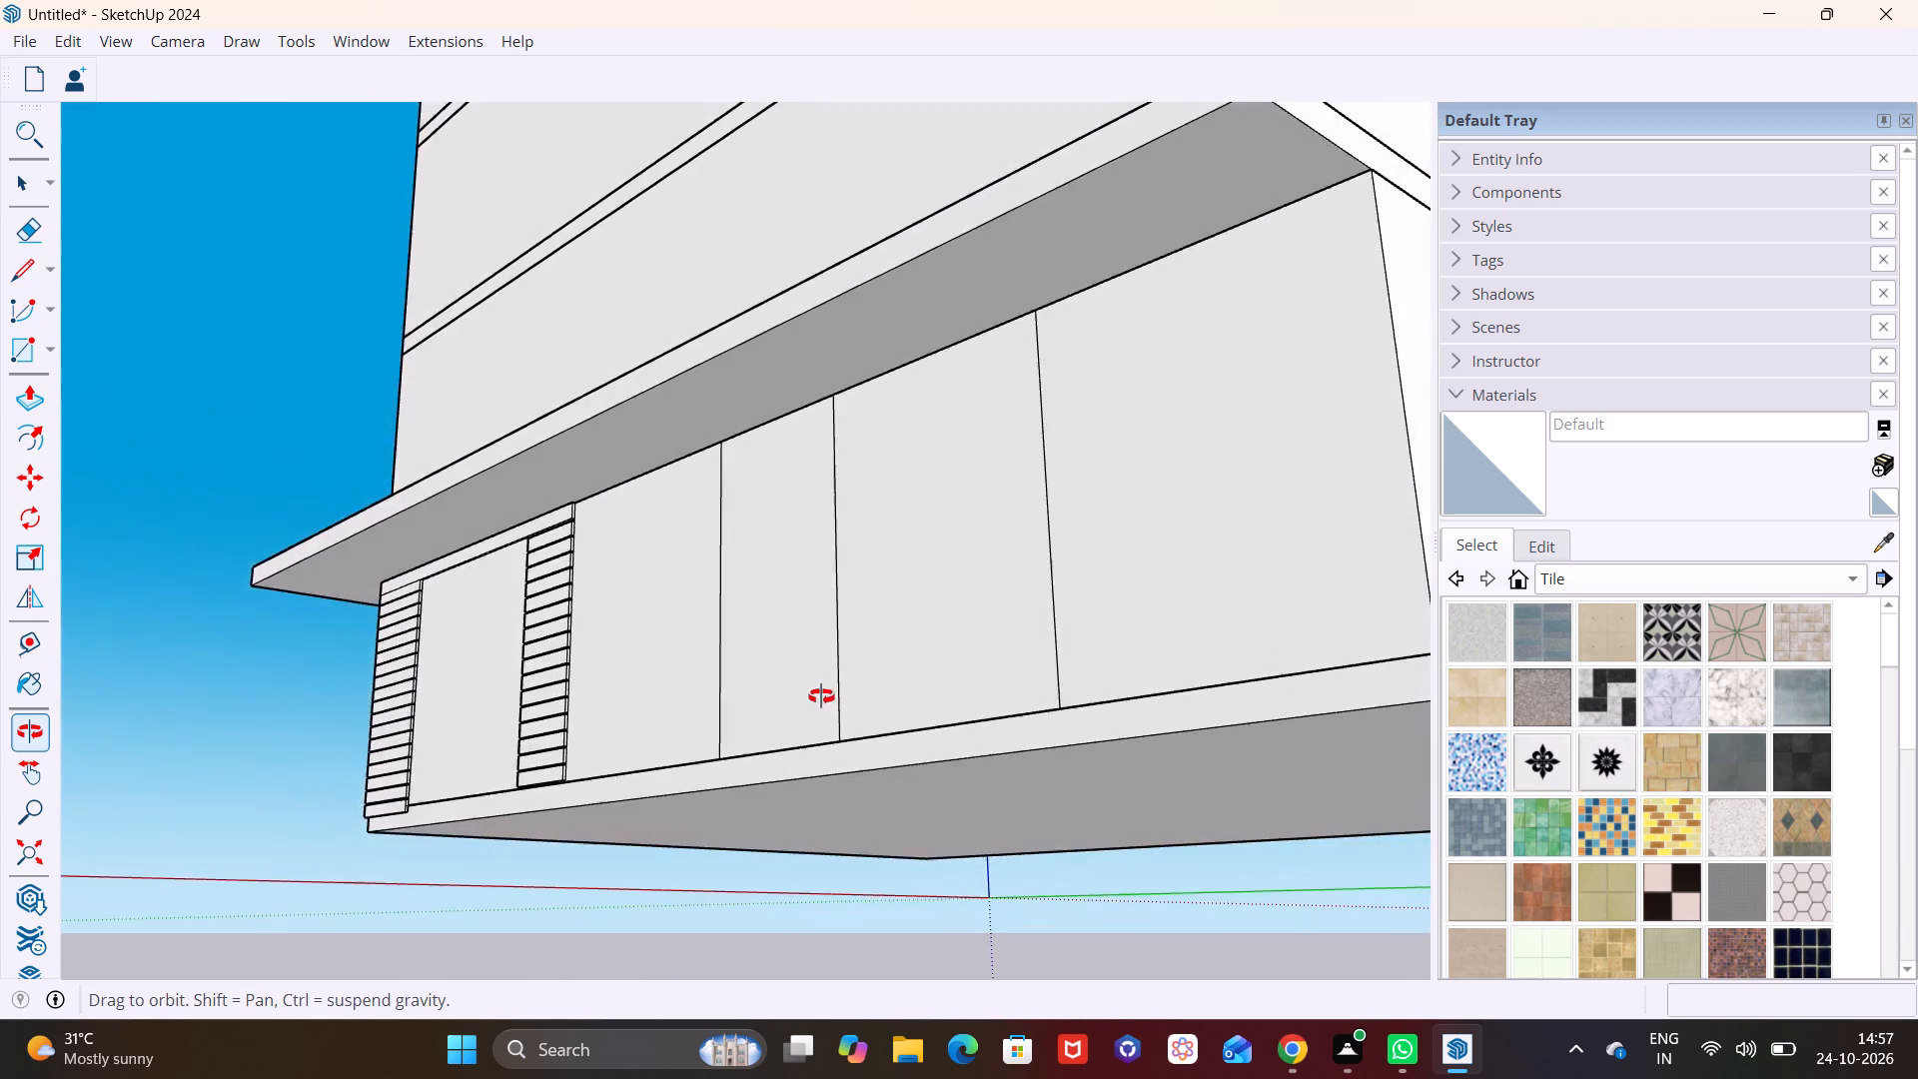
{"action": "scroll", "coordinate": [943, 789], "scroll_direction": "down", "scroll_amount": 1}
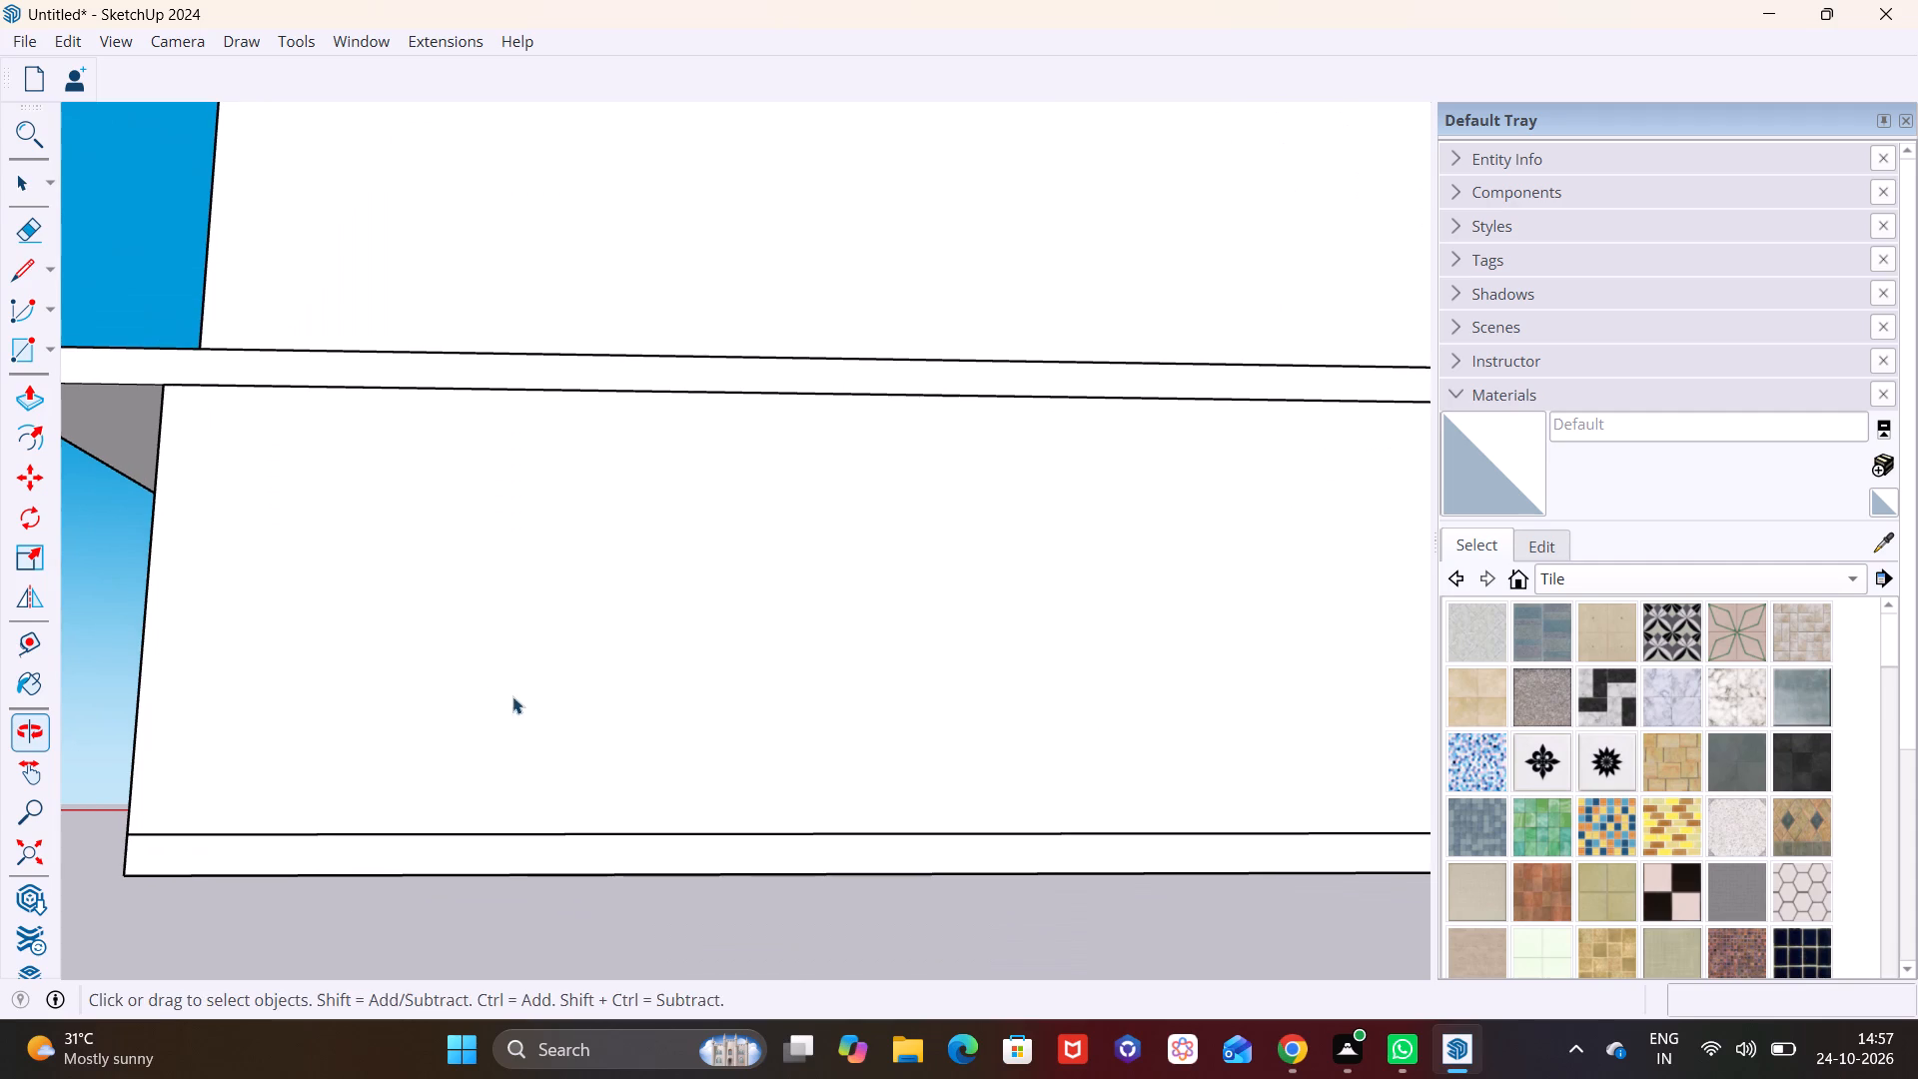
{"action": "scroll", "coordinate": [628, 752], "scroll_direction": "down", "scroll_amount": 1}
{"action": "middle_click_drag", "start_coordinate": [680, 671], "coordinate": [1207, 733]}
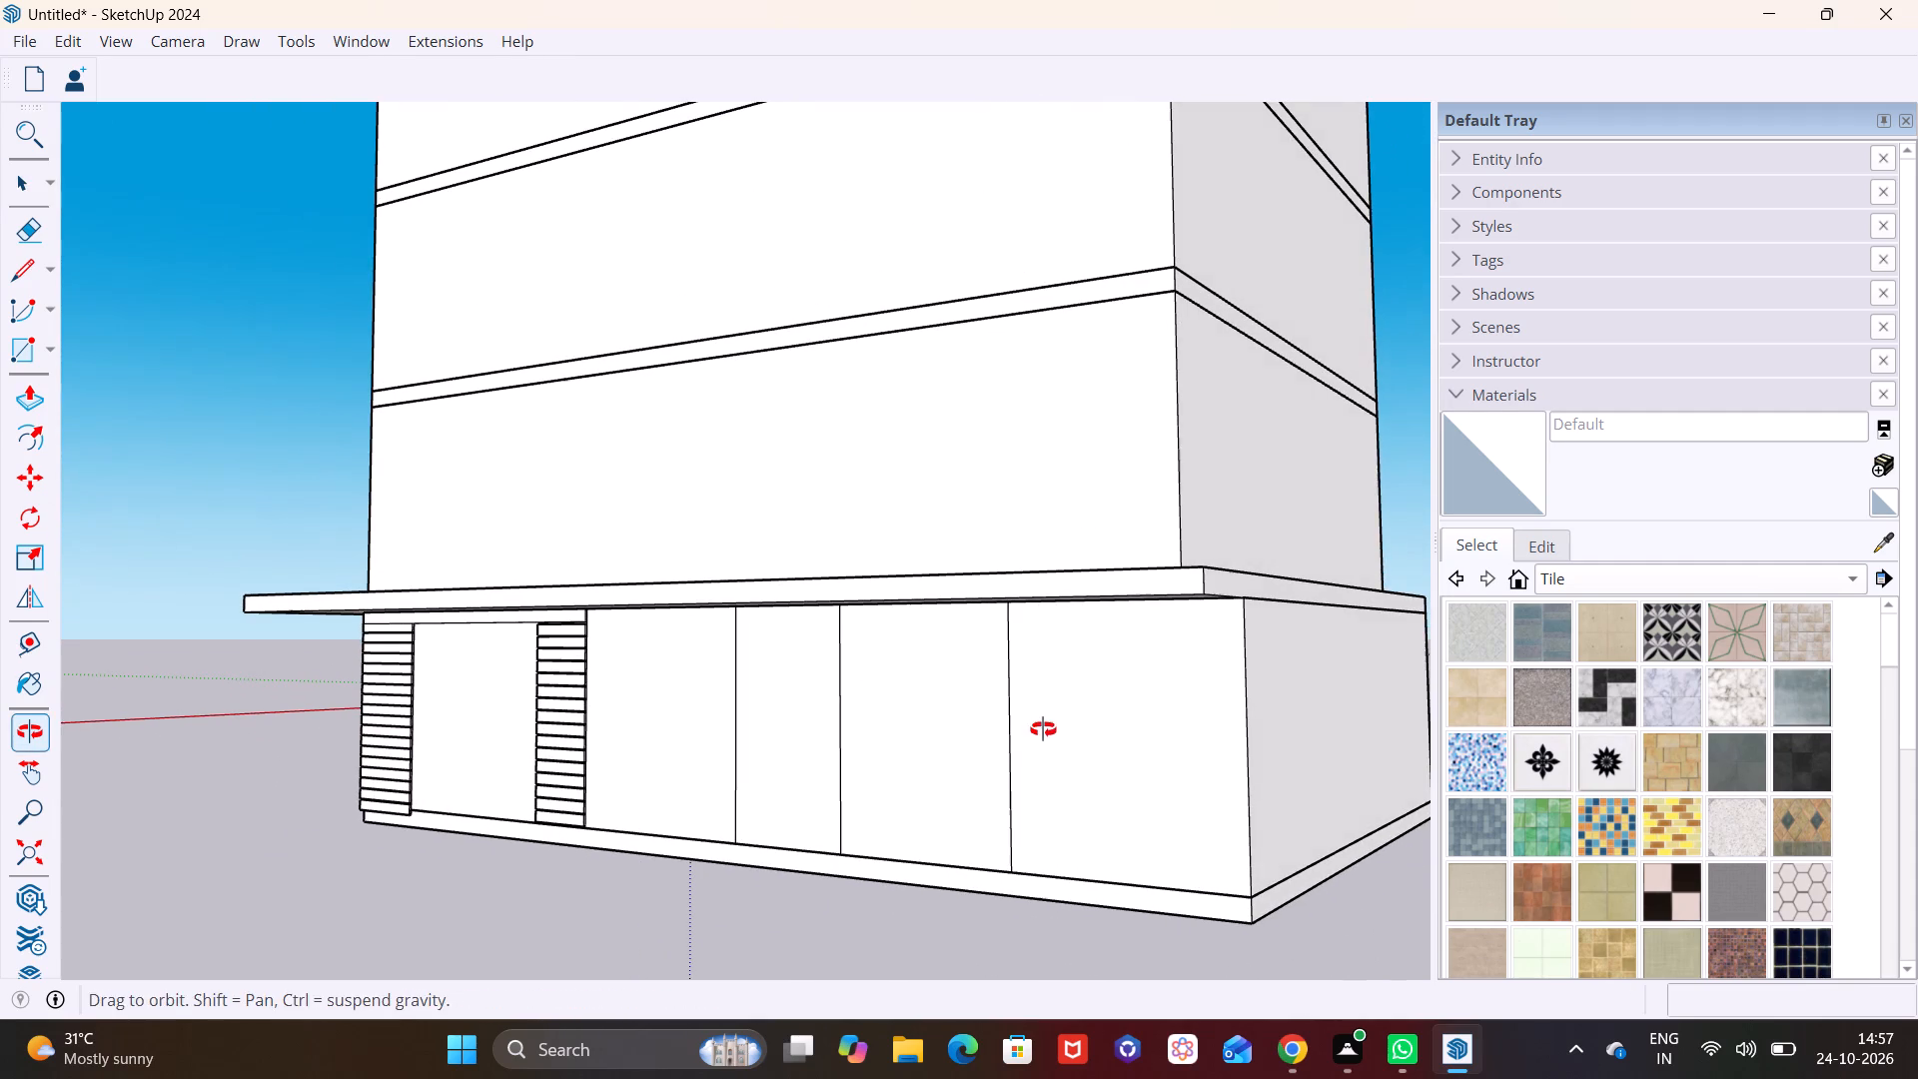
{"action": "middle_click_drag", "start_coordinate": [1059, 764], "coordinate": [1067, 765]}
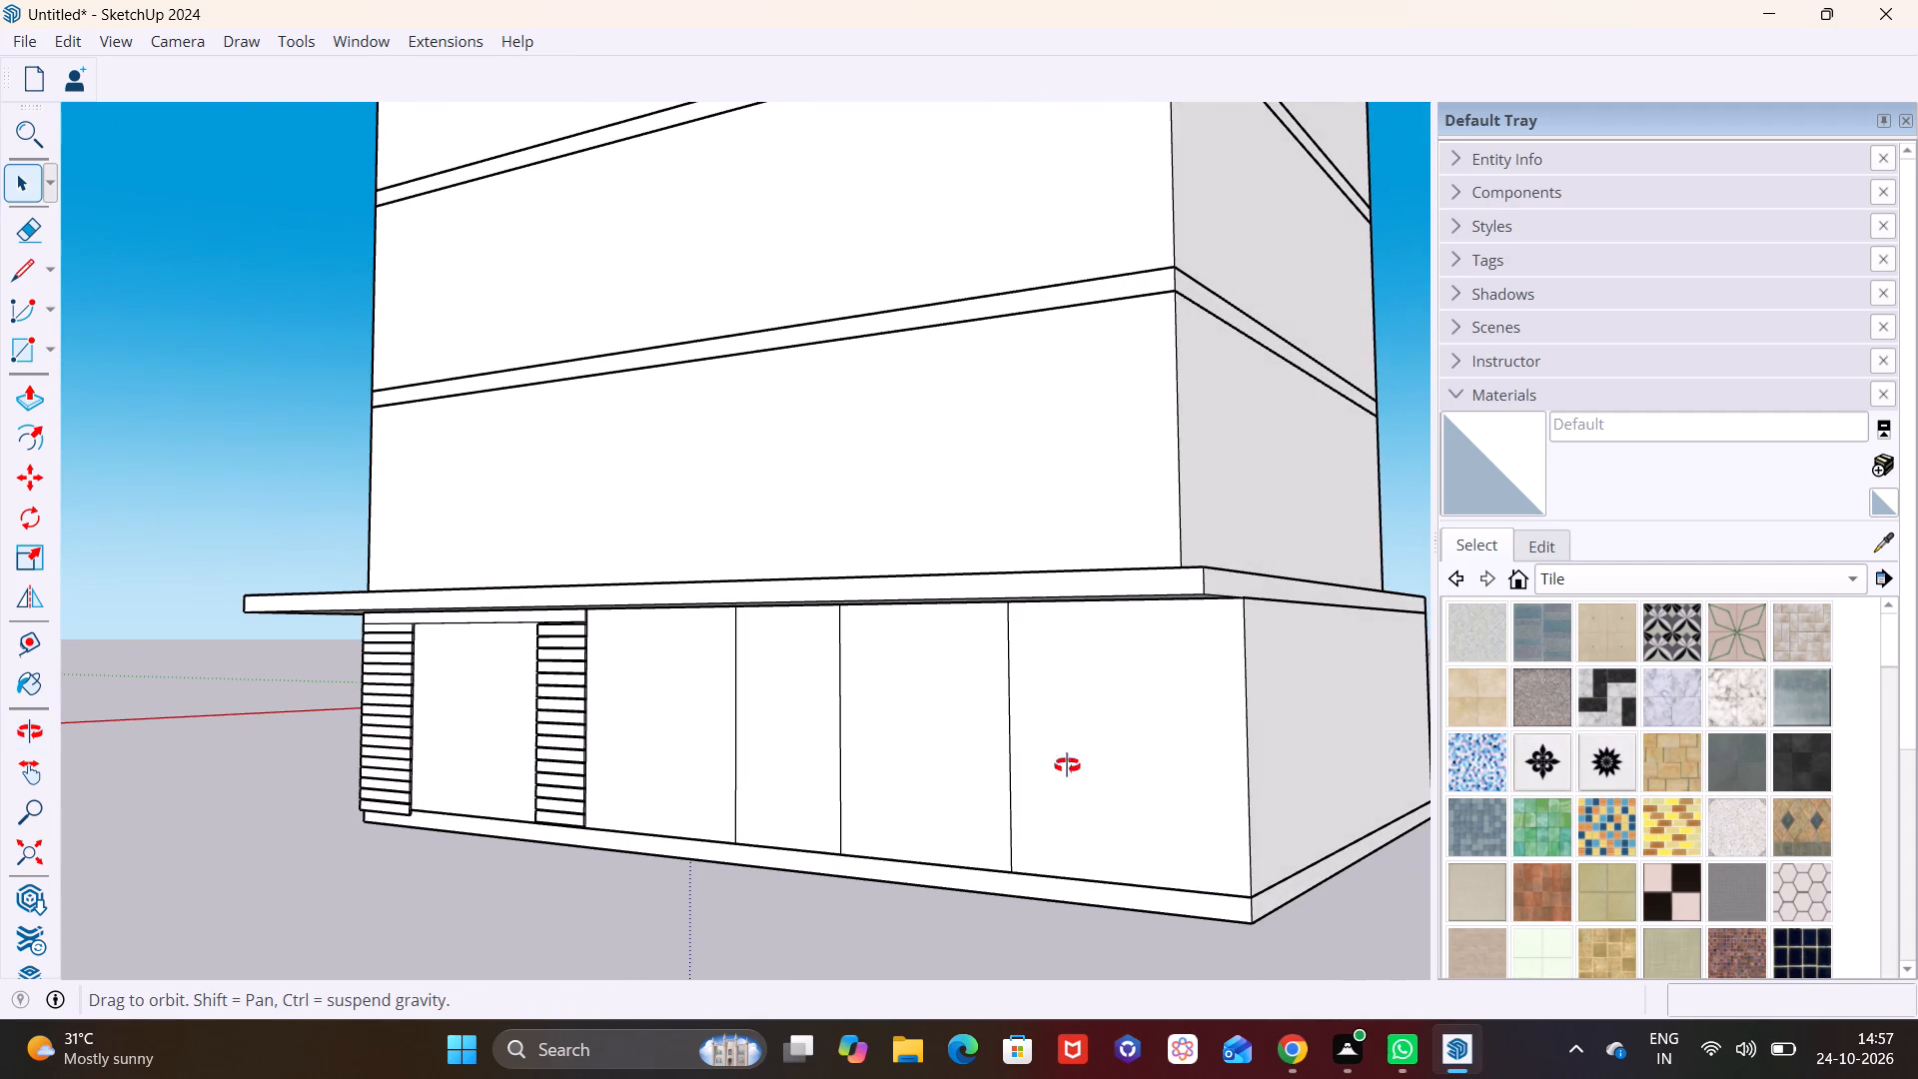
{"action": "middle_click_drag", "start_coordinate": [1067, 765], "coordinate": [1181, 774]}
{"action": "middle_click_drag", "start_coordinate": [1172, 774], "coordinate": [902, 797], "text": "shift"}
{"action": "scroll", "coordinate": [708, 674], "scroll_direction": "up", "scroll_amount": 3}
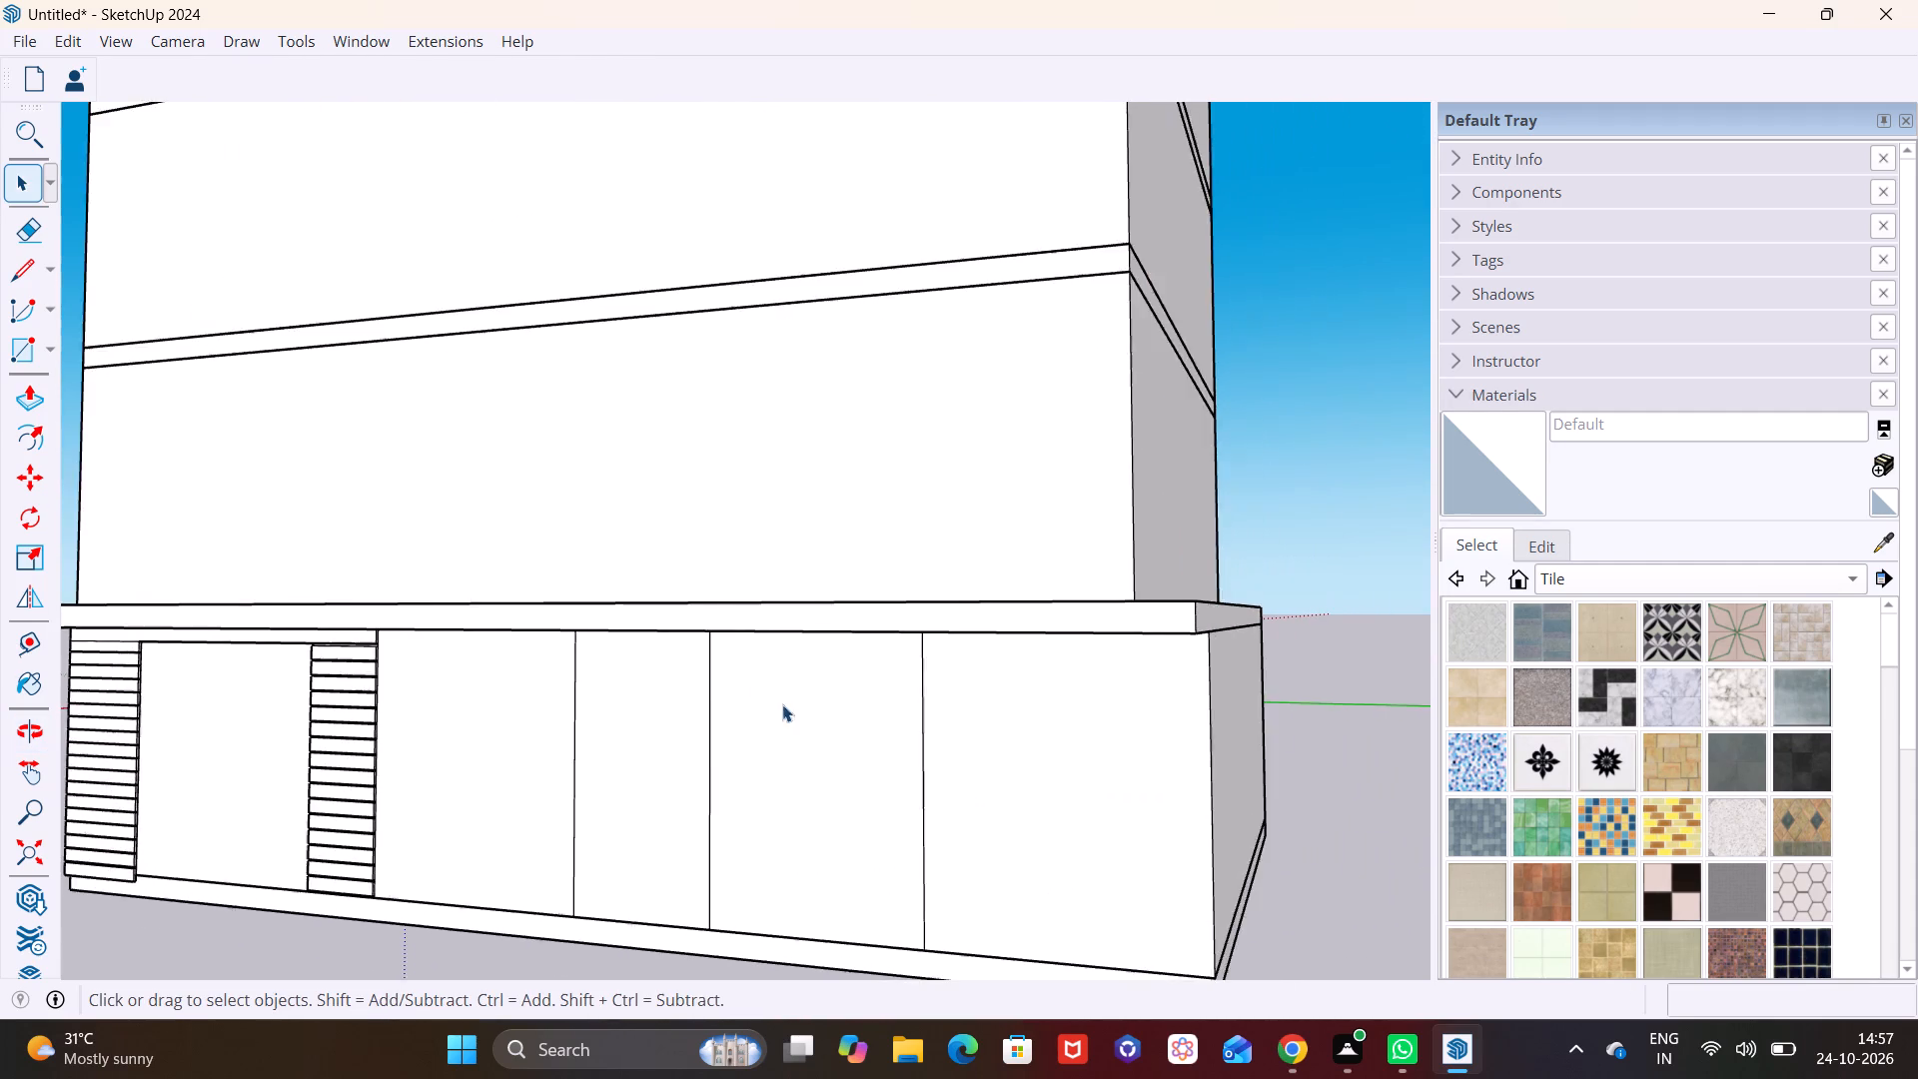
{"action": "scroll", "coordinate": [916, 720], "scroll_direction": "down", "scroll_amount": 7}
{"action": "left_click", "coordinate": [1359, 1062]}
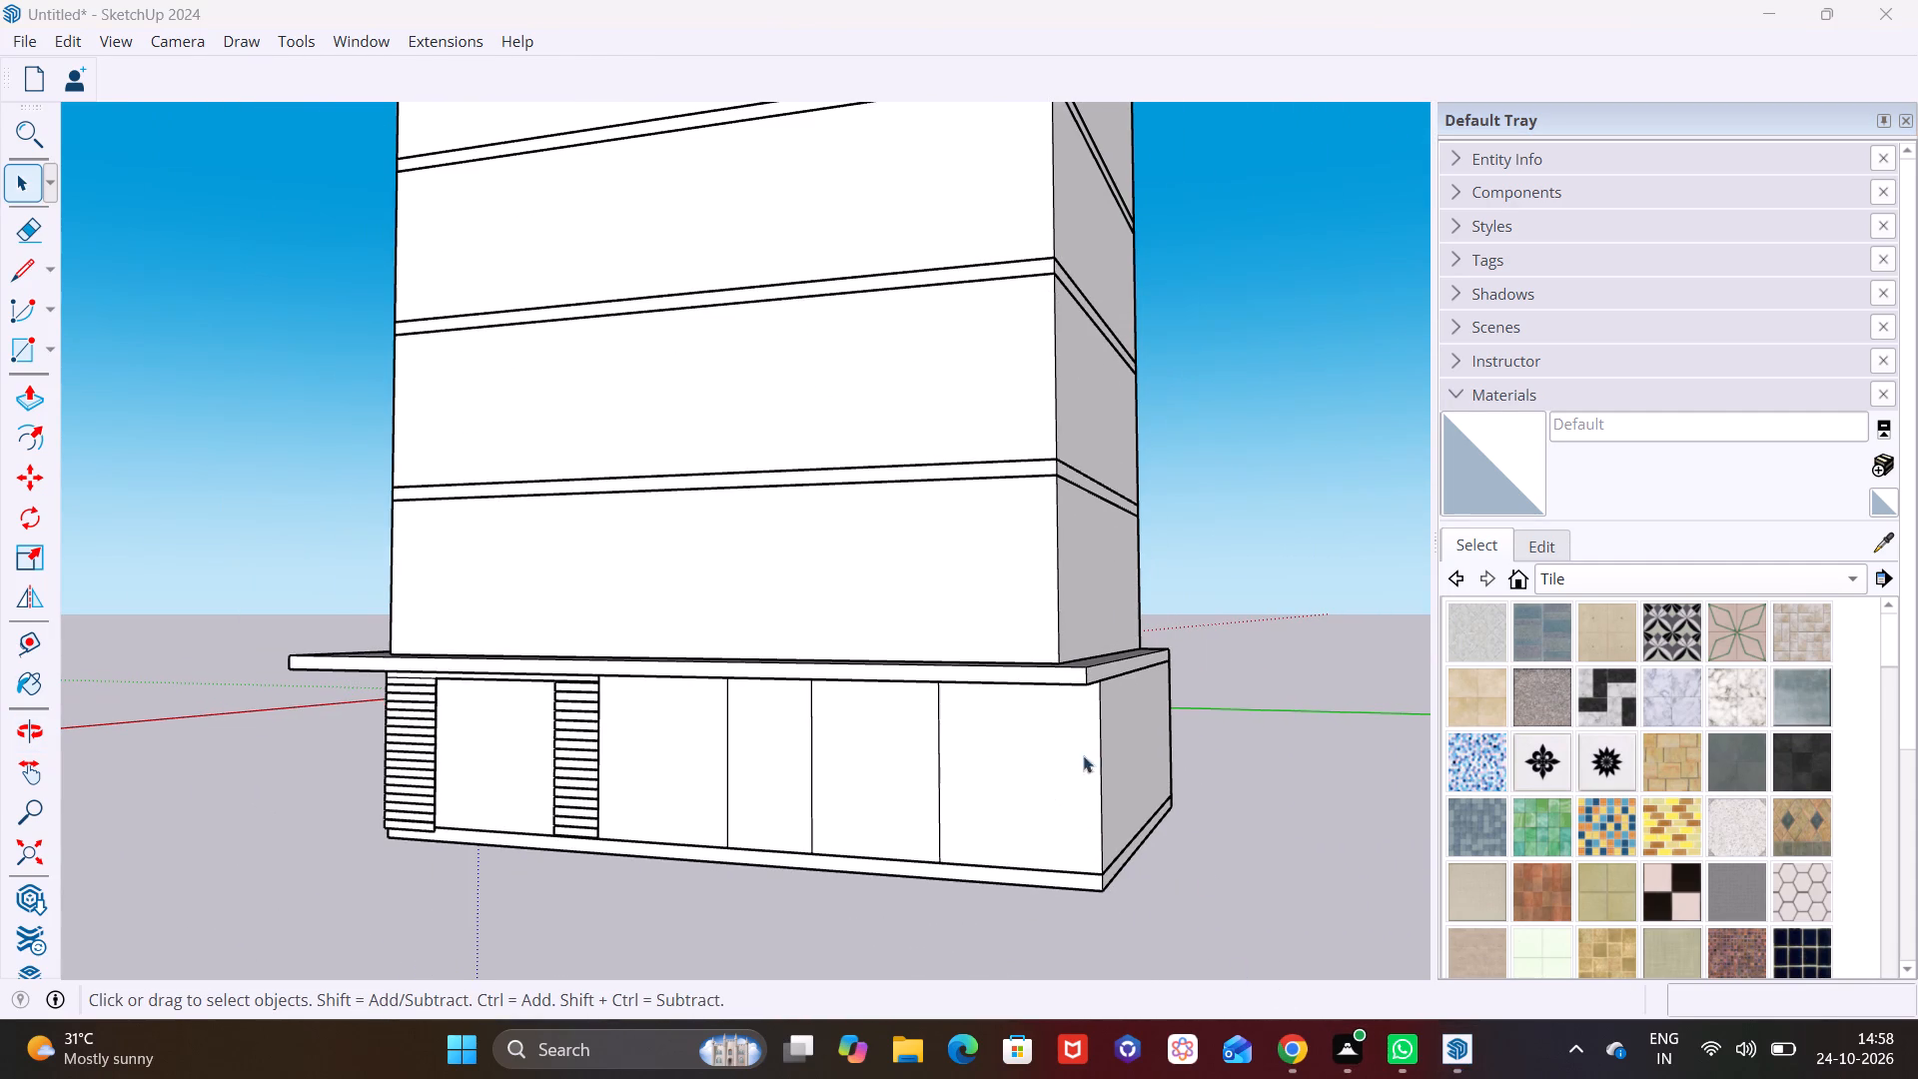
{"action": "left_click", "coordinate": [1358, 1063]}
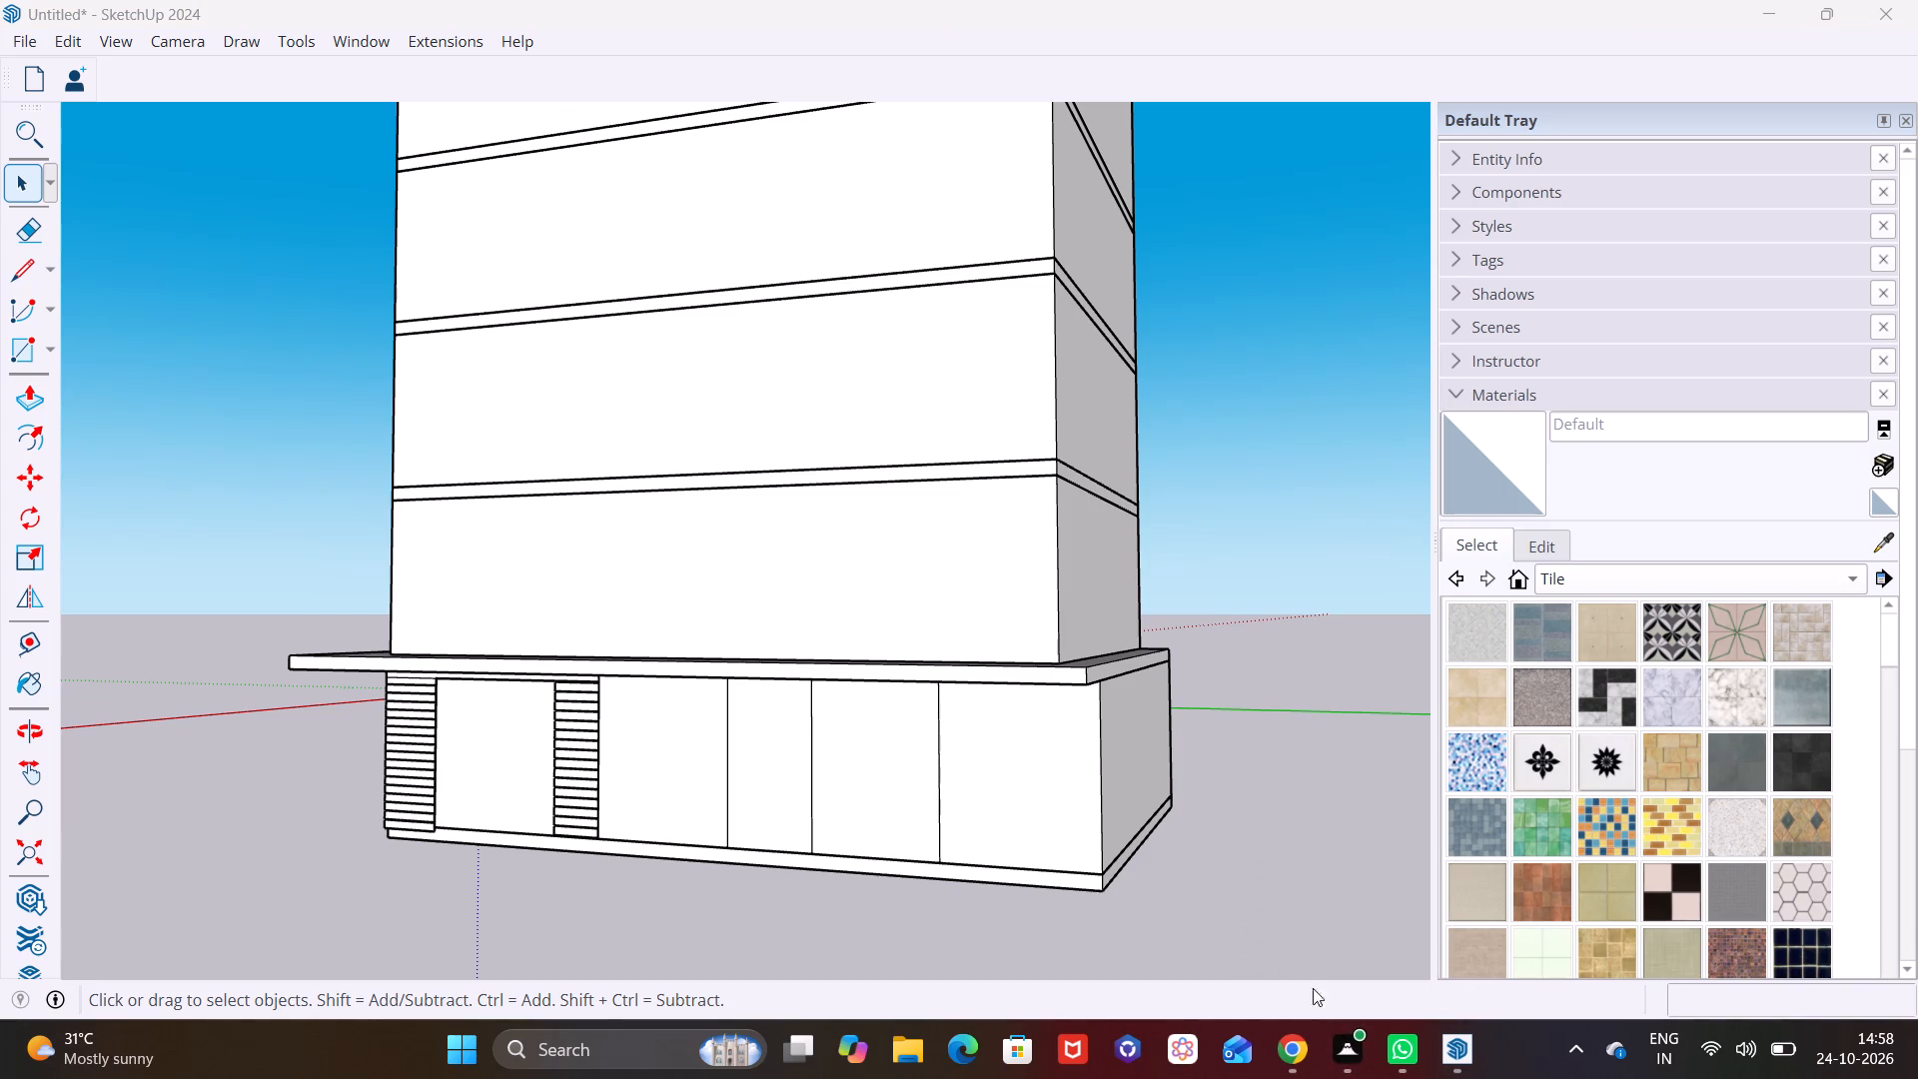
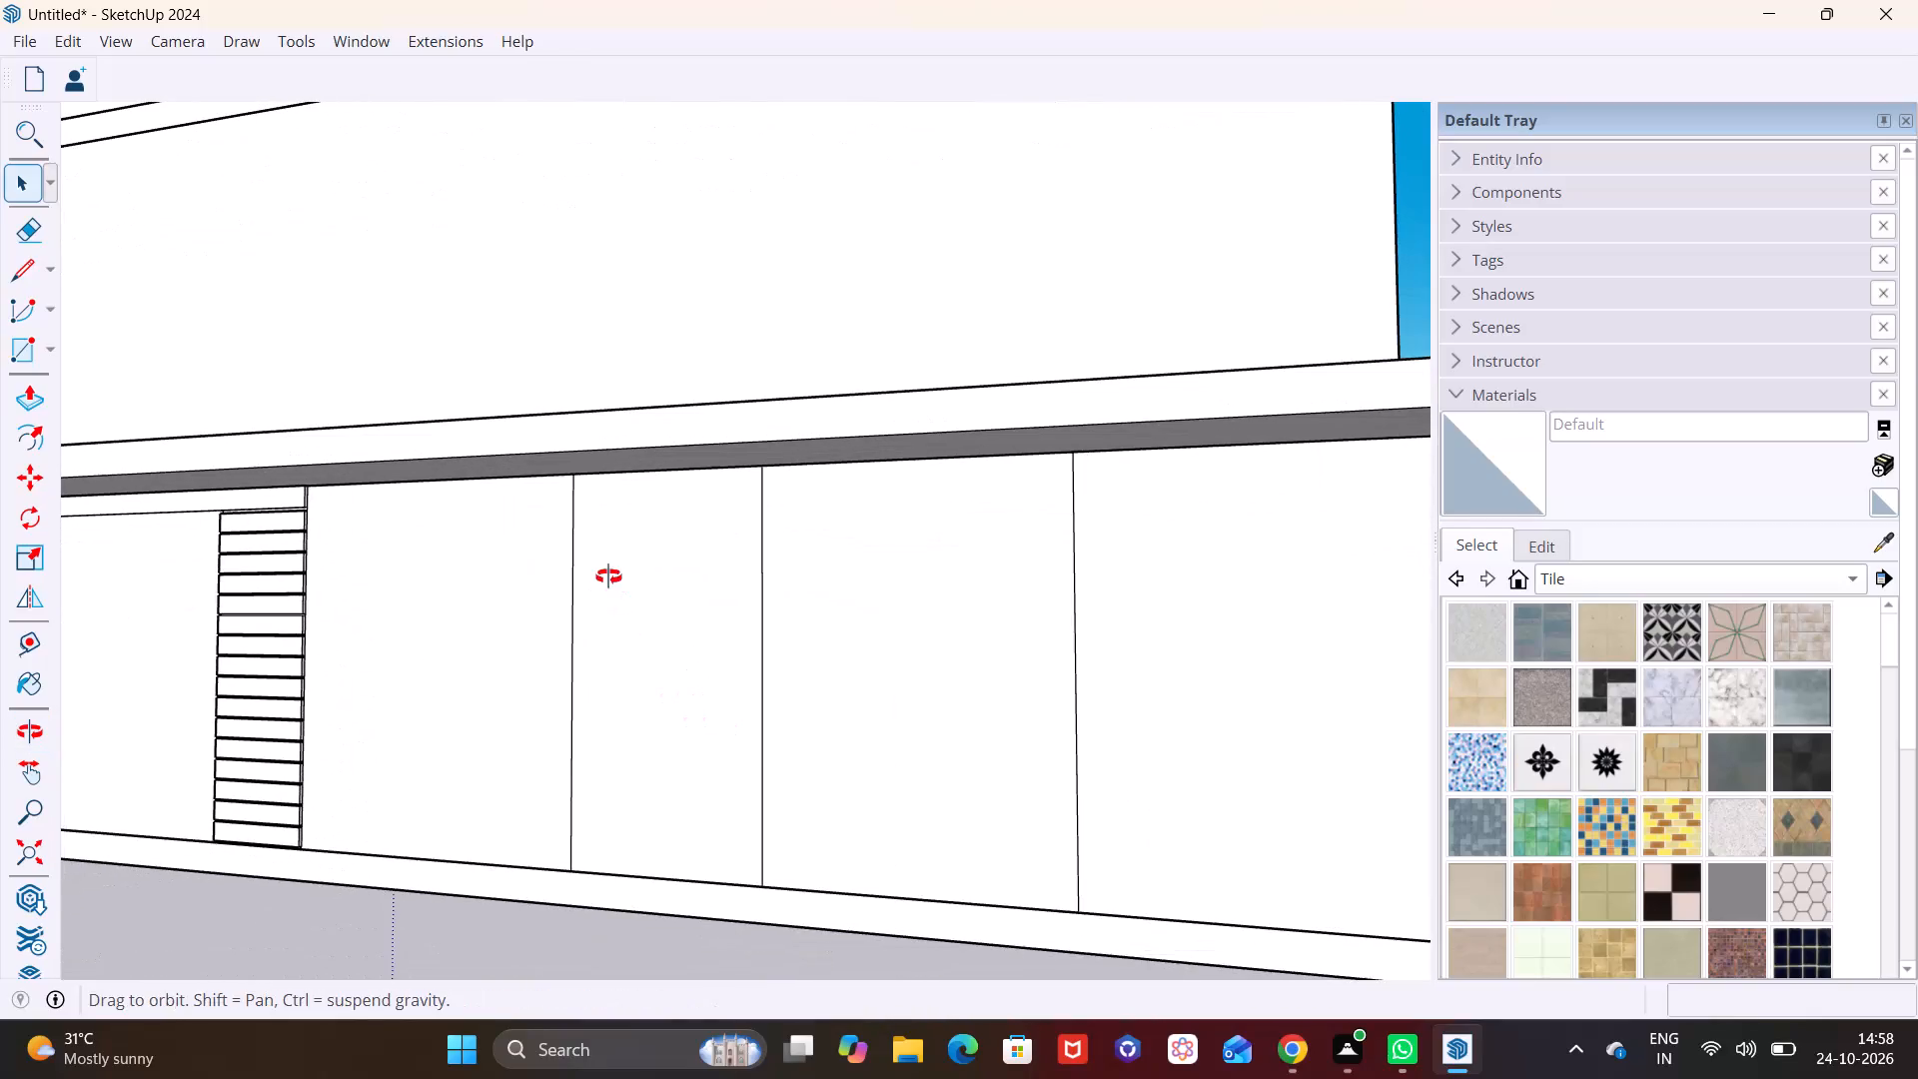
Draw a rectangle about 6' wide and 9 3/4" high across the top of the narrow front panel, directly under the overhang.
{"action": "scroll", "coordinate": [638, 505], "scroll_direction": "up", "scroll_amount": 2}
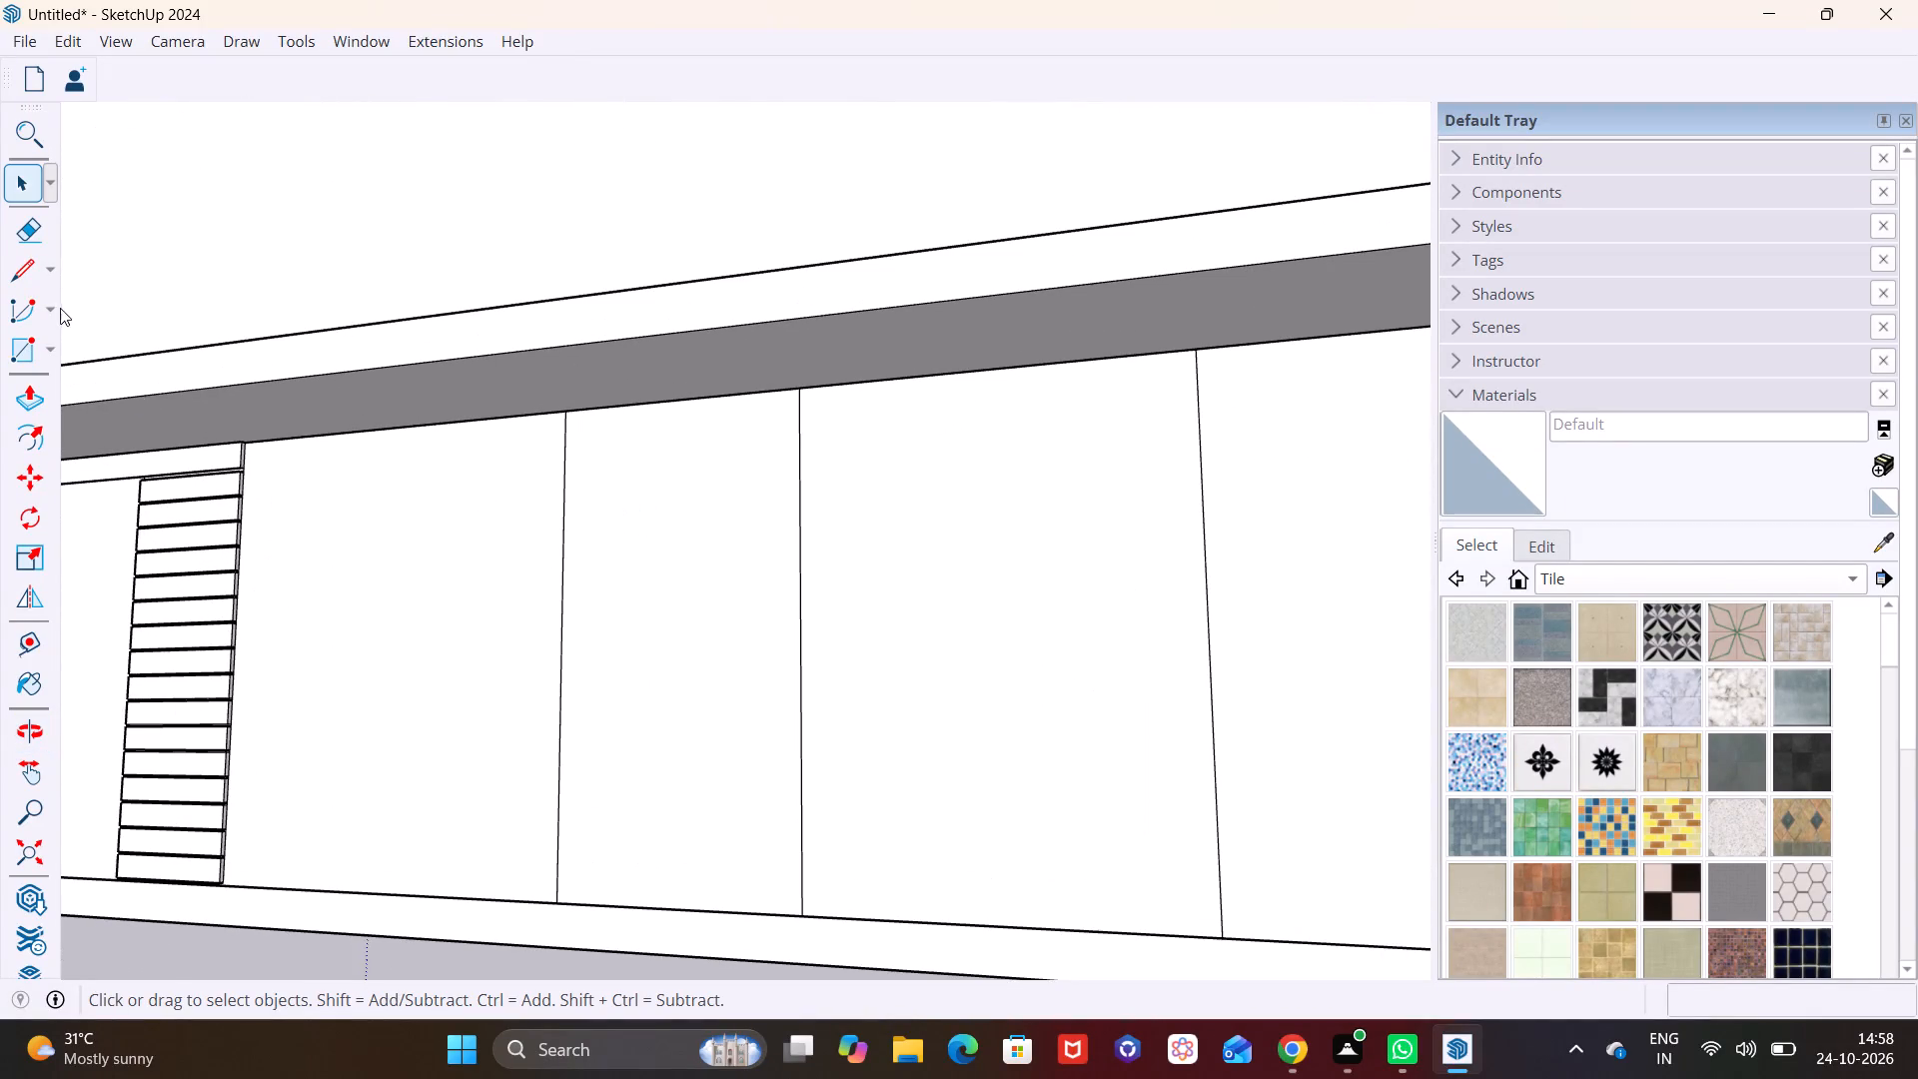
{"action": "left_click", "coordinate": [46, 349]}
{"action": "left_click", "coordinate": [64, 378]}
{"action": "left_click", "coordinate": [561, 413]}
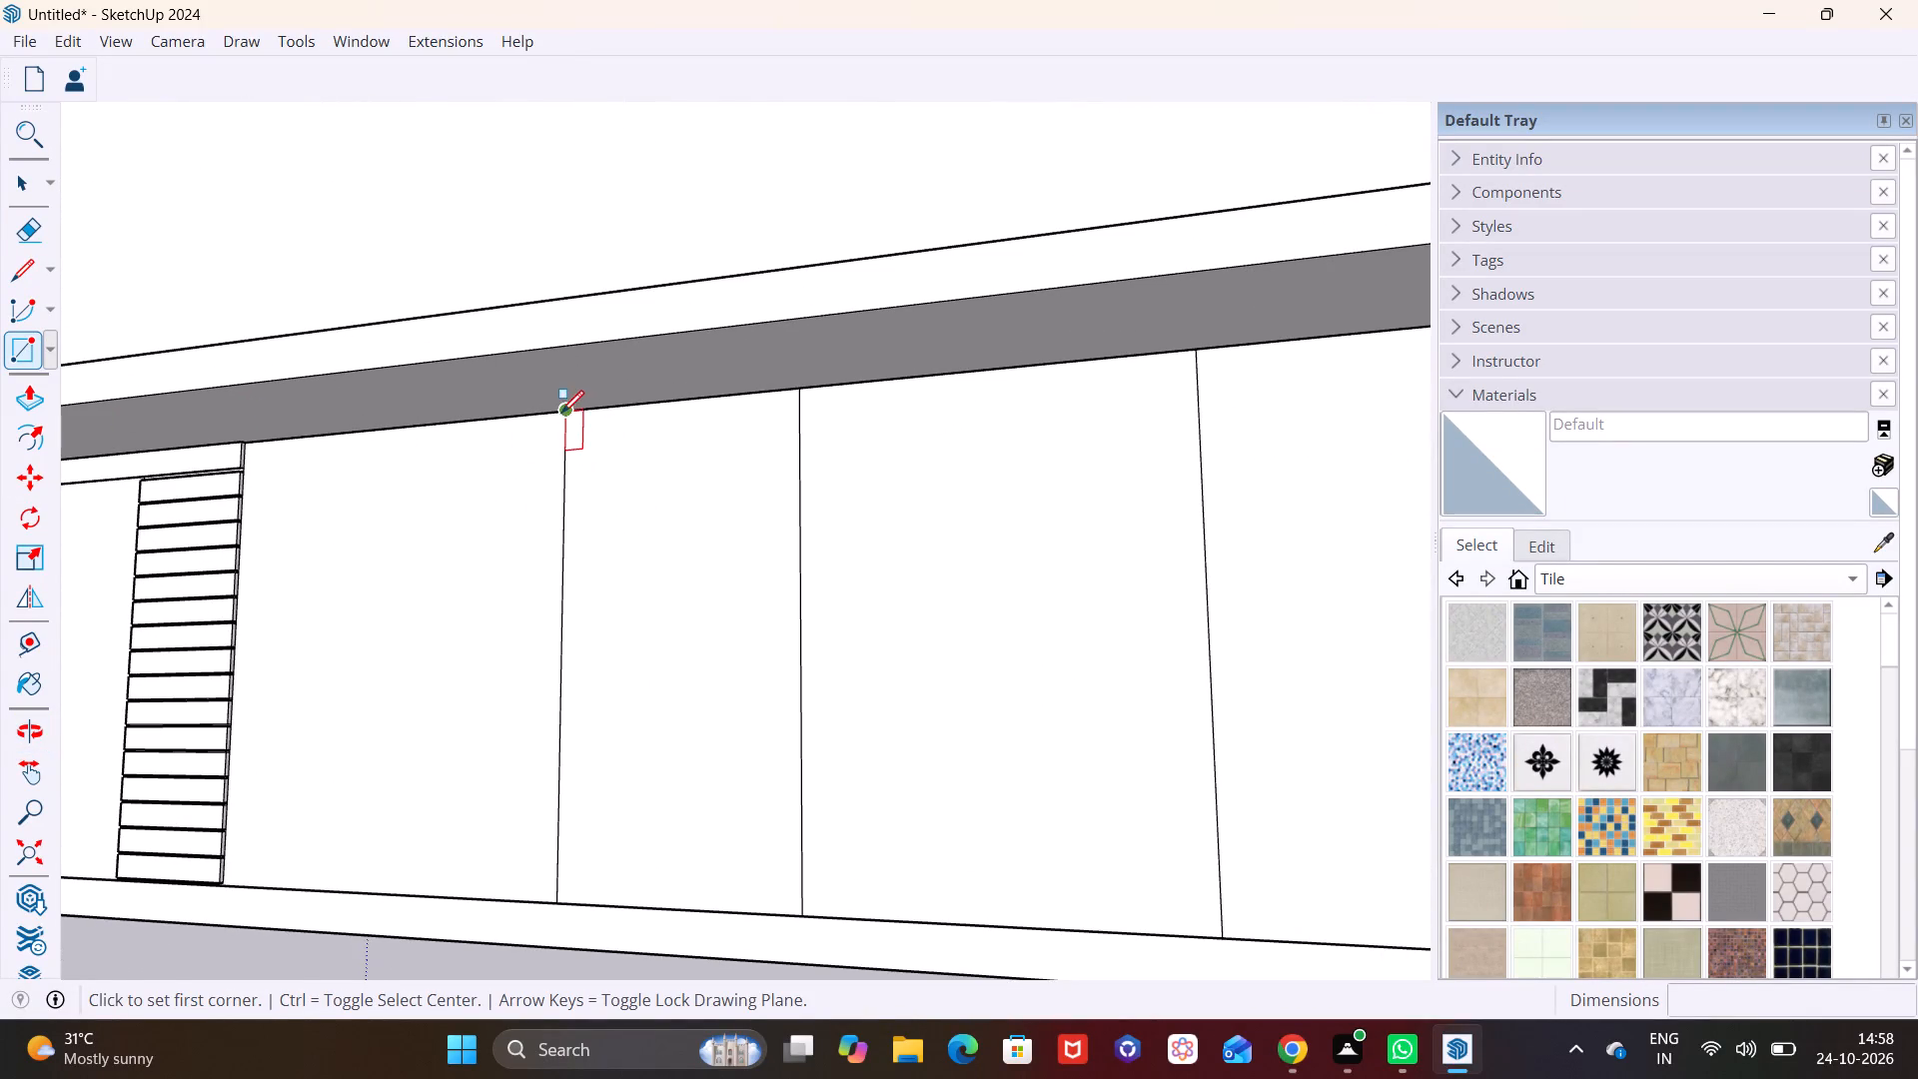
{"action": "left_click", "coordinate": [802, 435]}
{"action": "key", "text": "space"}
Extrude the top rectangle outward to match the face of the neighbouring slatted panel.
{"action": "left_click", "coordinate": [704, 420]}
{"action": "middle_click_drag", "start_coordinate": [704, 420], "coordinate": [492, 527]}
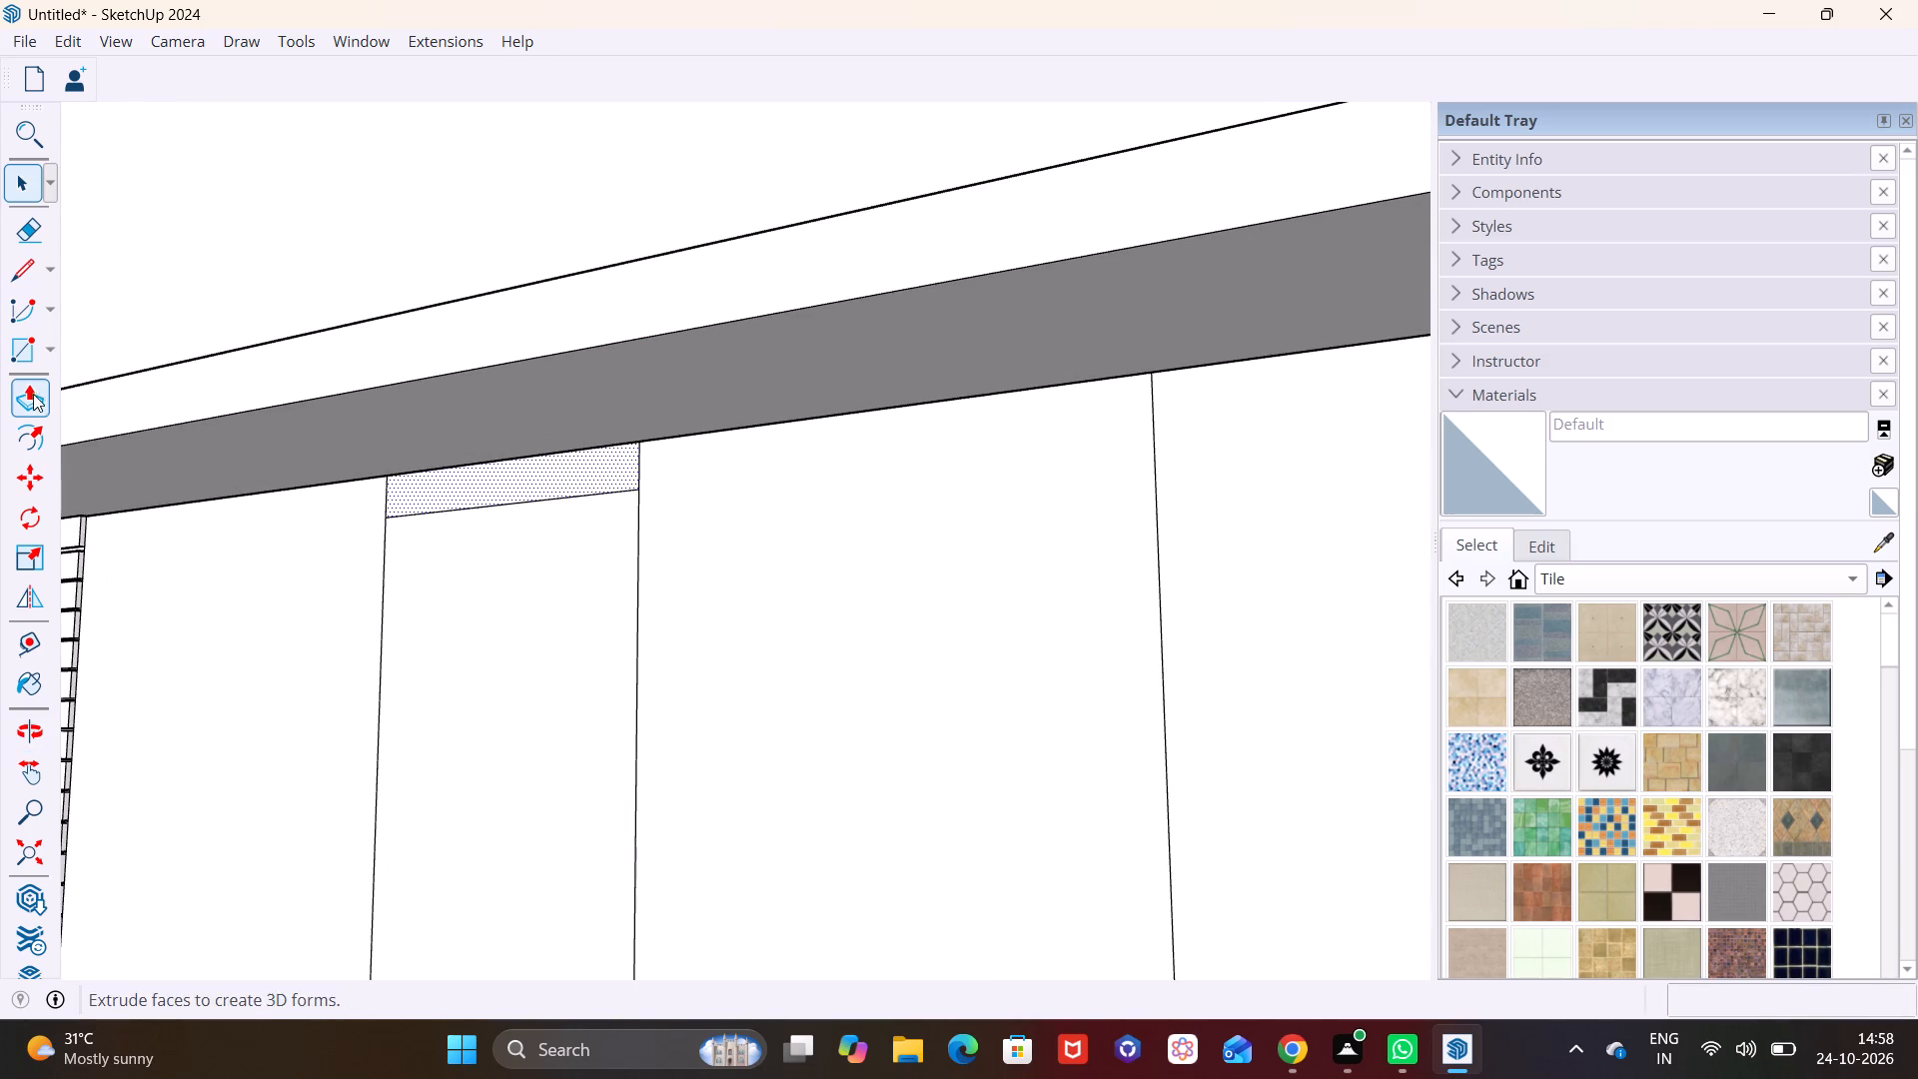
{"action": "left_click", "coordinate": [31, 393]}
{"action": "scroll", "coordinate": [466, 586], "scroll_direction": "down", "scroll_amount": 4}
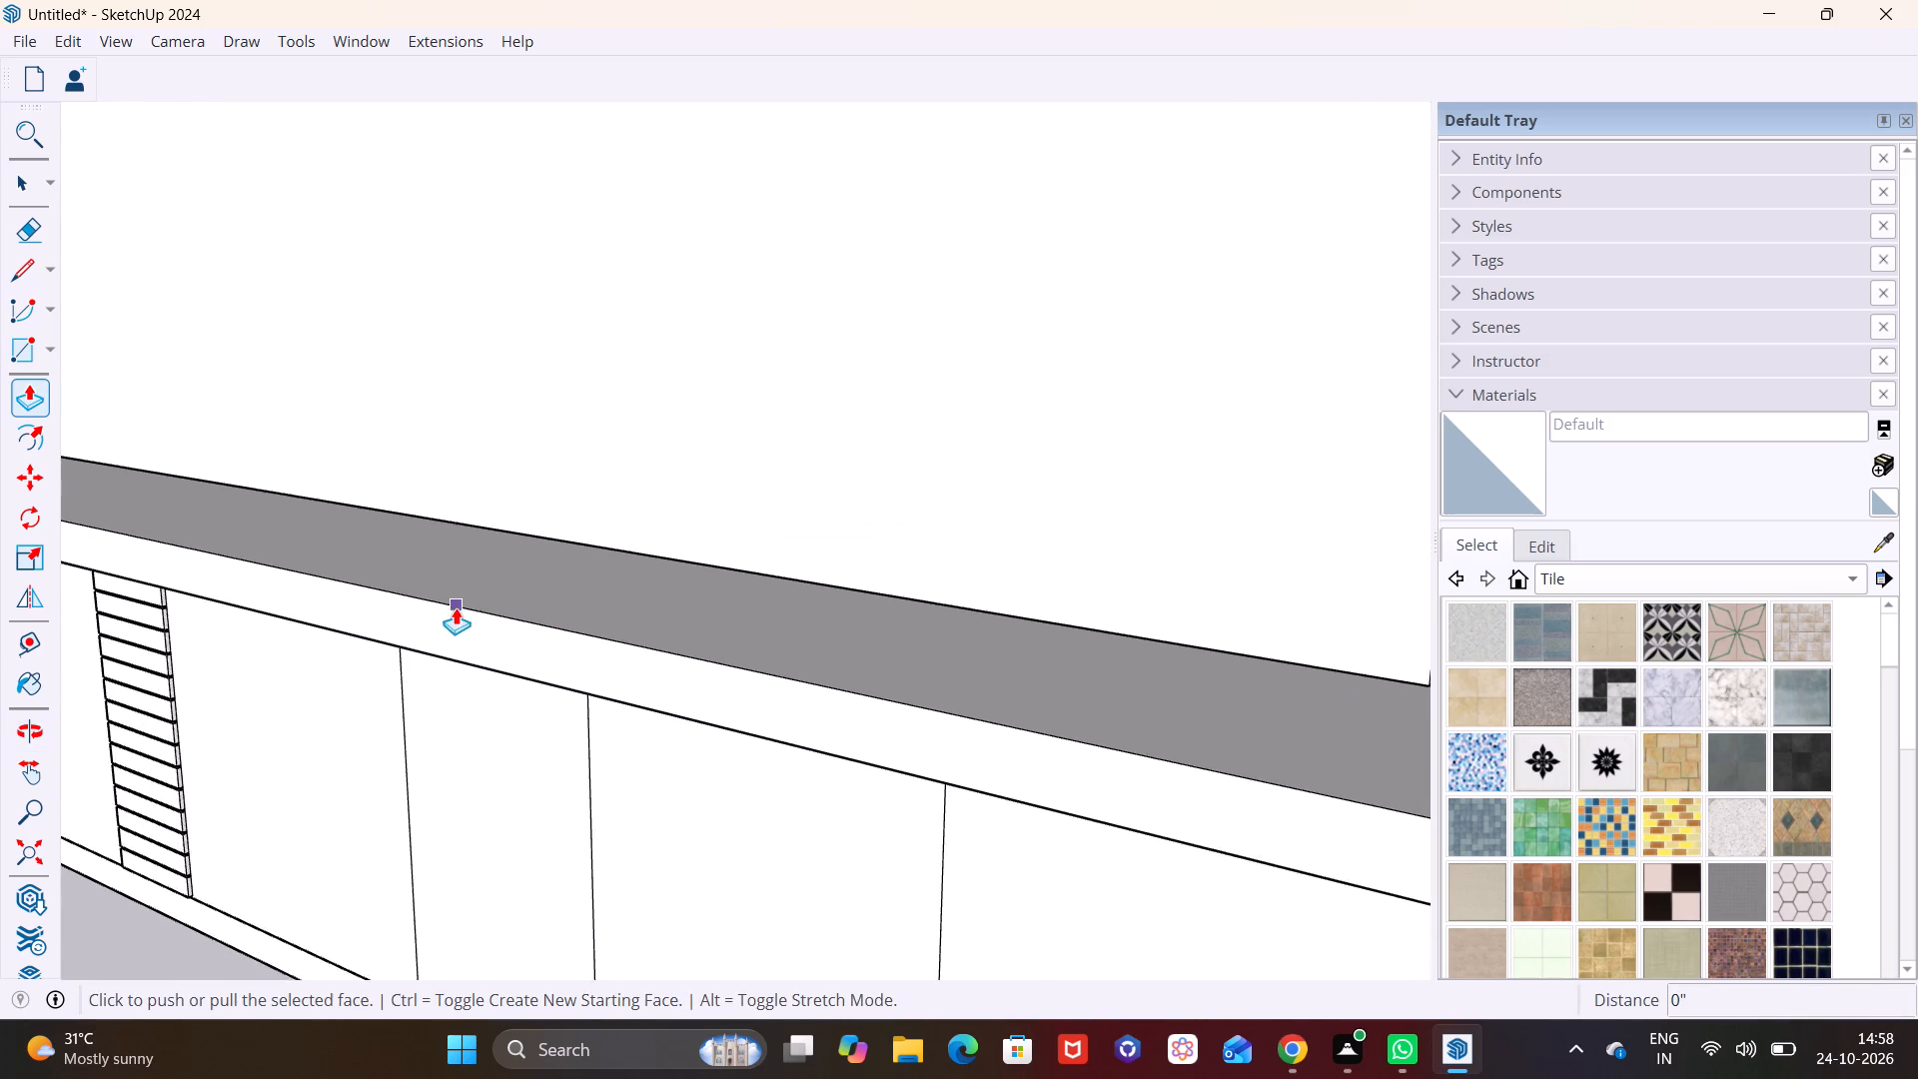
{"action": "scroll", "coordinate": [456, 607], "scroll_direction": "down", "scroll_amount": 2}
{"action": "middle_click_drag", "start_coordinate": [587, 549], "coordinate": [922, 365], "text": "shift"}
{"action": "scroll", "coordinate": [752, 419], "scroll_direction": "up", "scroll_amount": 4}
{"action": "middle_click_drag", "start_coordinate": [751, 419], "coordinate": [756, 336]}
{"action": "left_click", "coordinate": [753, 344]}
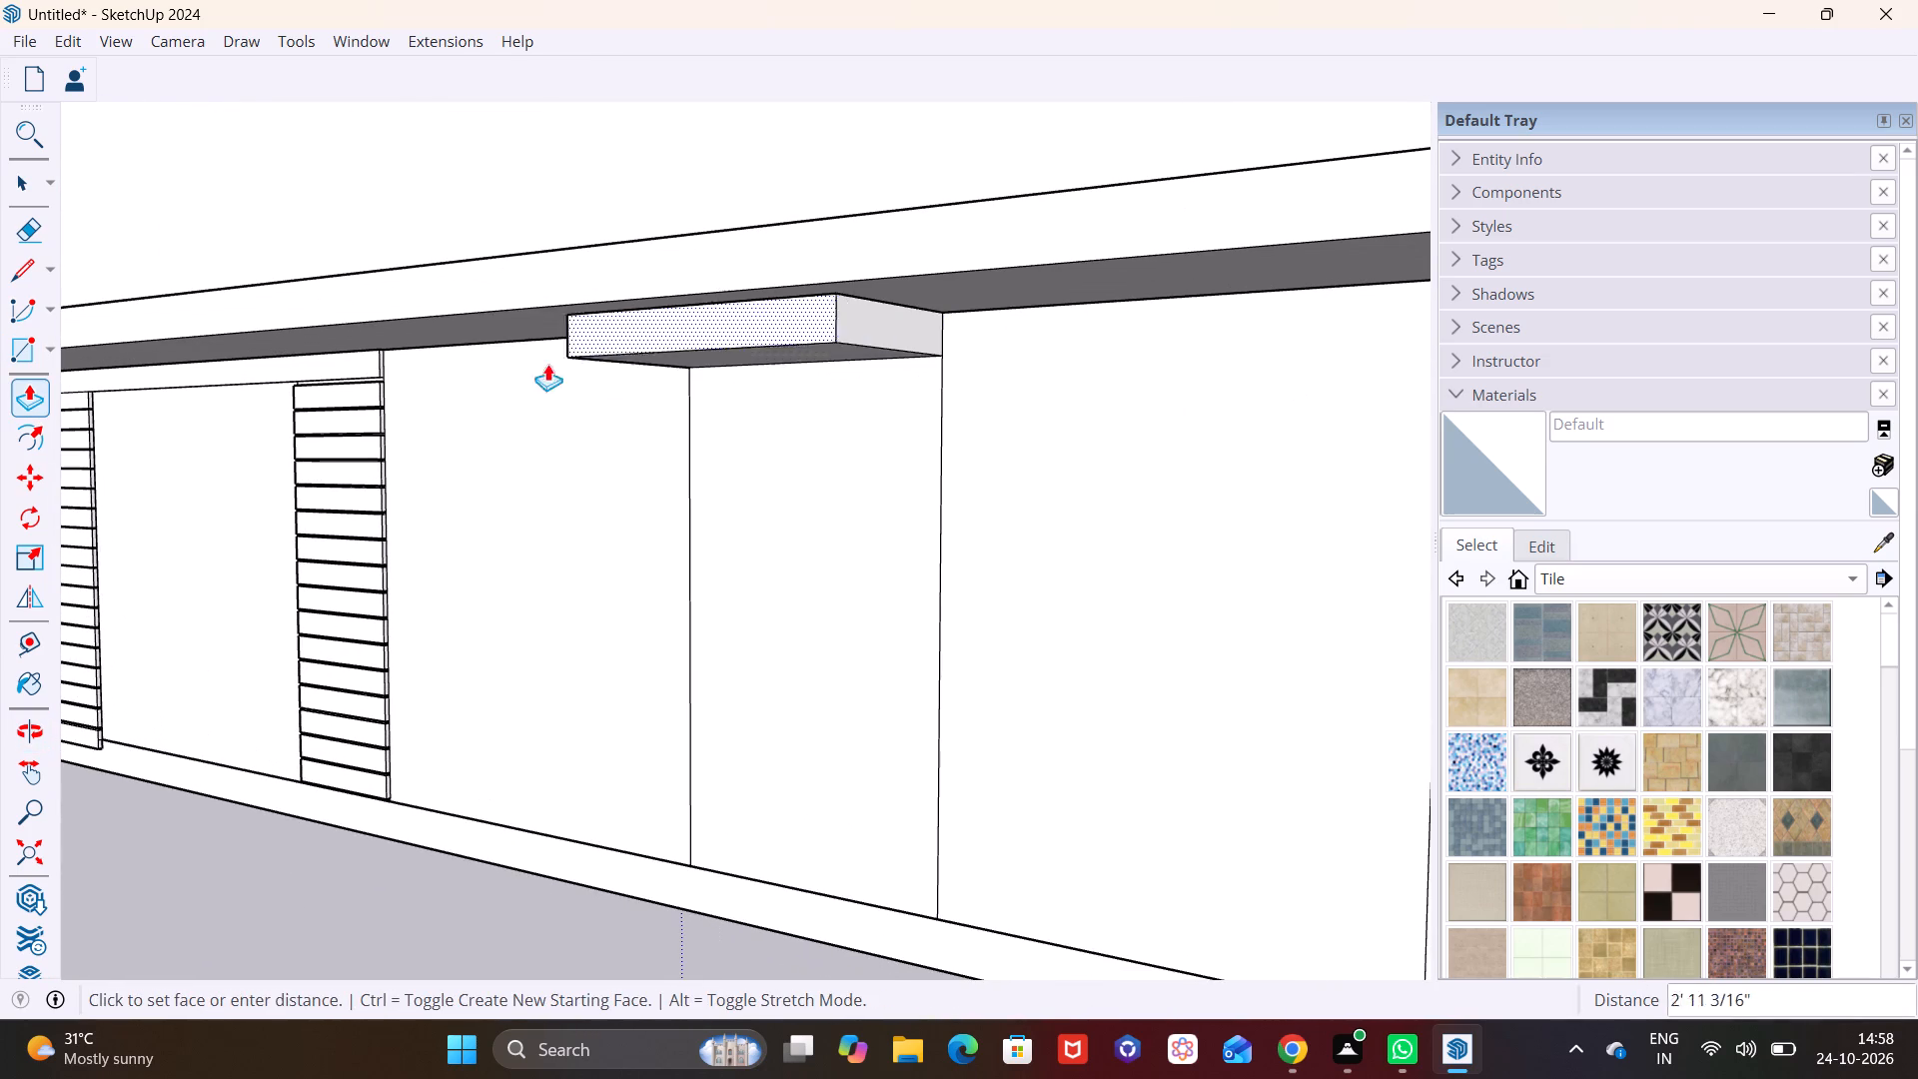
{"action": "left_click", "coordinate": [371, 405]}
{"action": "key", "text": "space"}
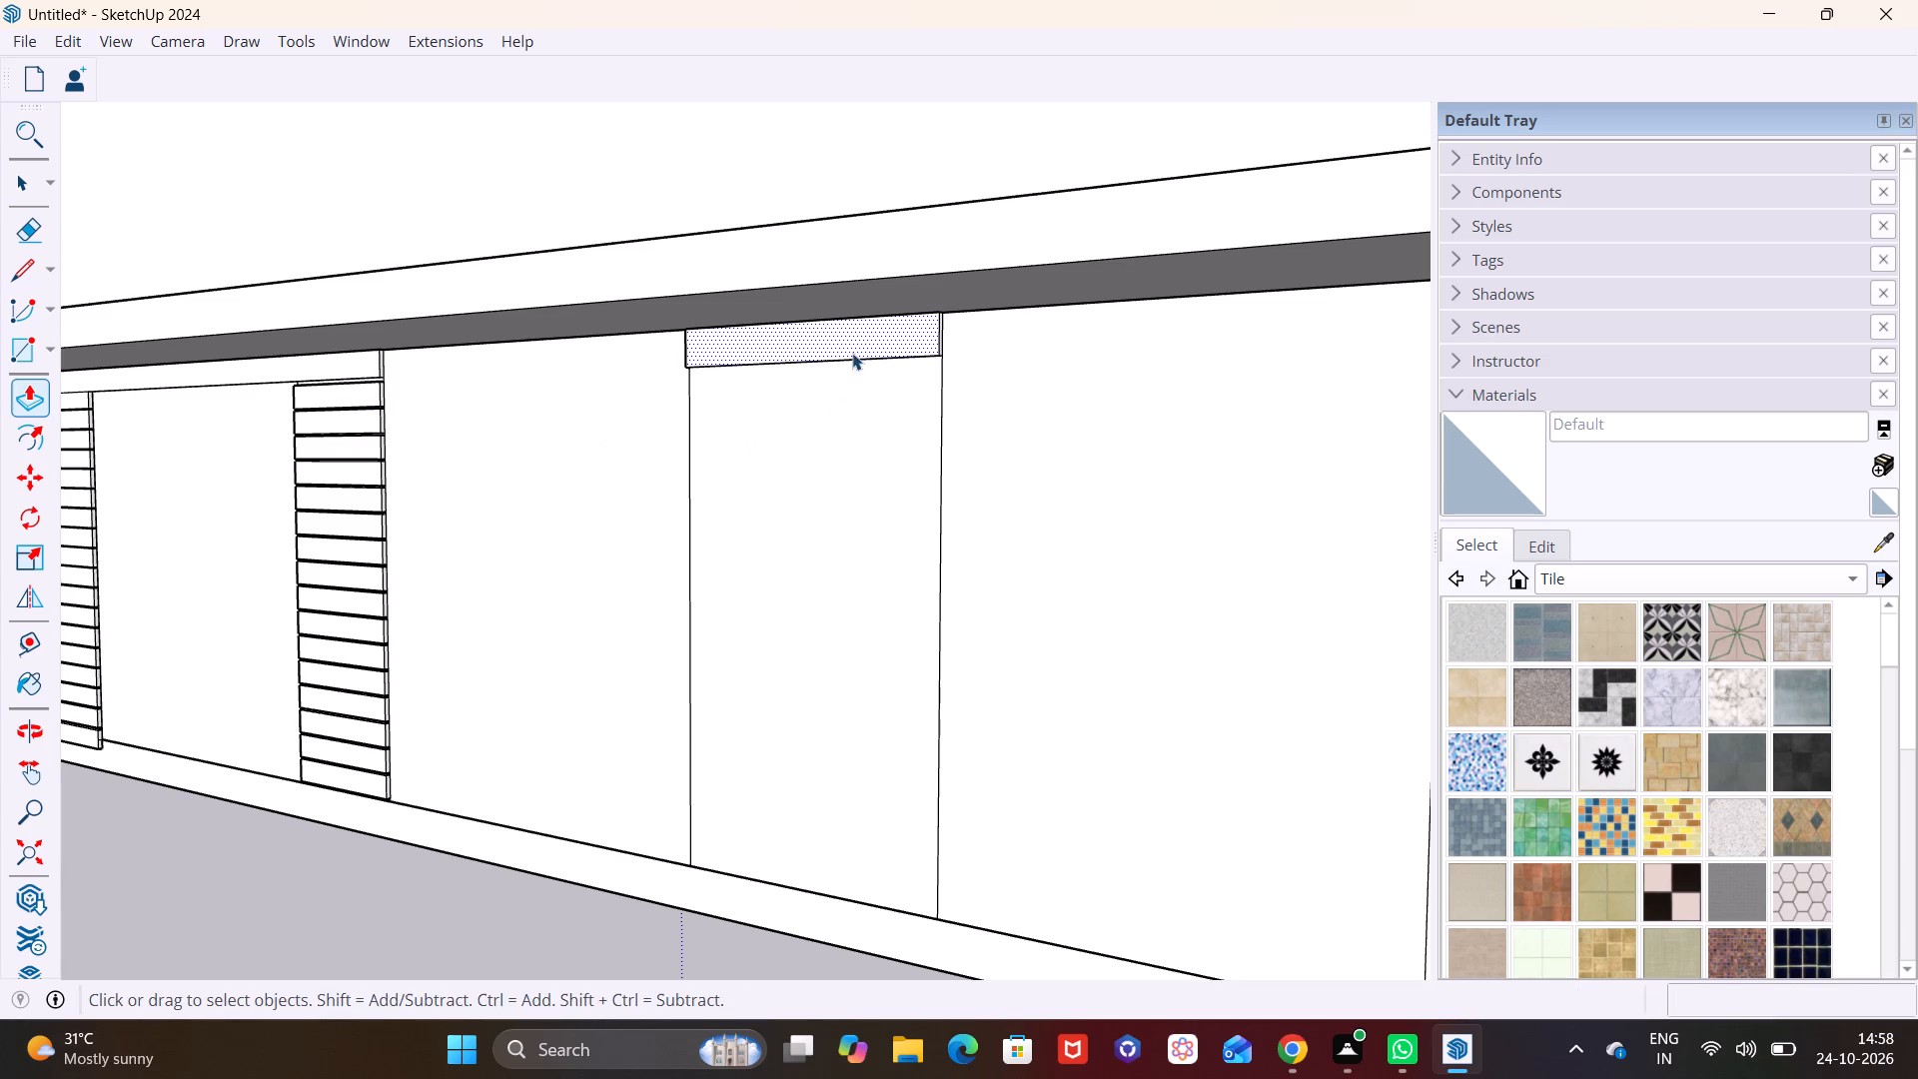
Draw a second full-width rectangle about 8" high and 6' wide on the narrow panel, leaving a small gap below the top strip.
{"action": "left_click", "coordinate": [56, 344]}
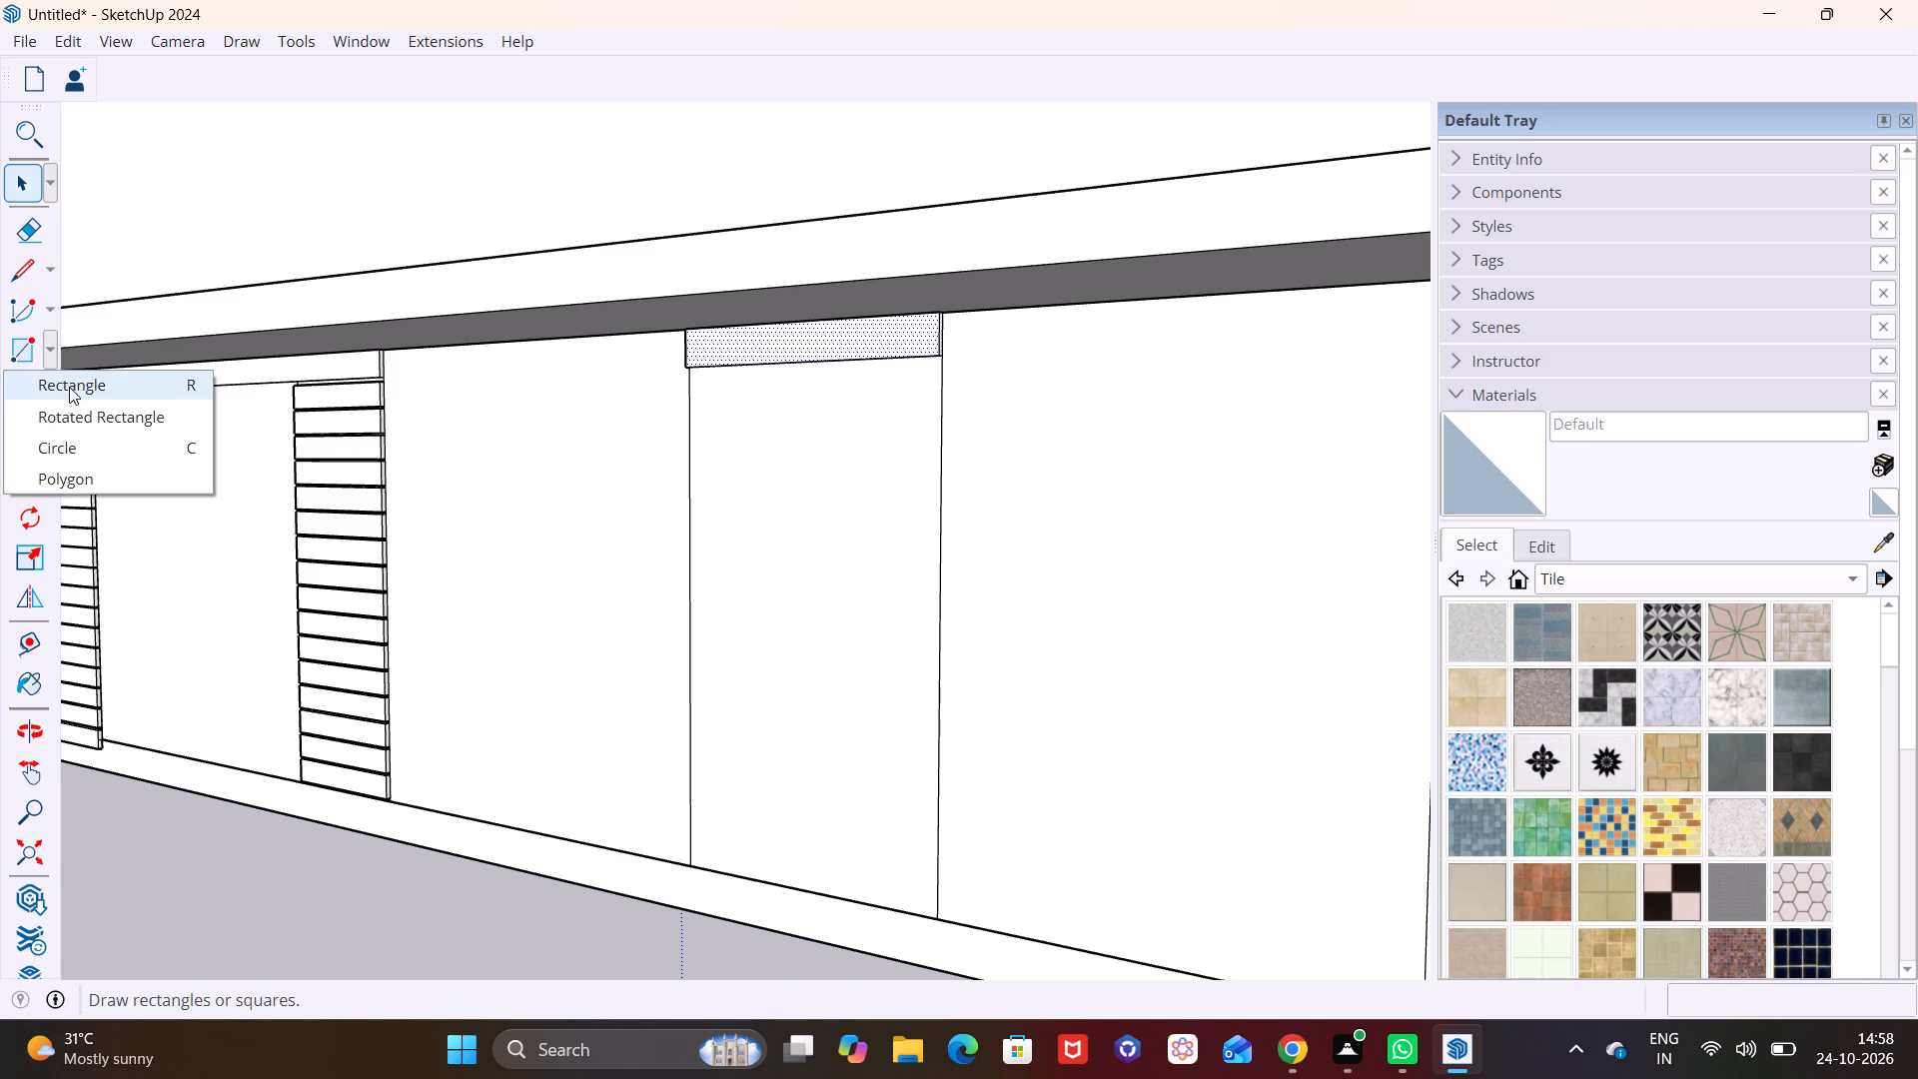
{"action": "left_click", "coordinate": [69, 387]}
{"action": "scroll", "coordinate": [846, 369], "scroll_direction": "up", "scroll_amount": 8}
{"action": "middle_click_drag", "start_coordinate": [659, 384], "coordinate": [661, 329]}
{"action": "scroll", "coordinate": [578, 327], "scroll_direction": "up", "scroll_amount": 2}
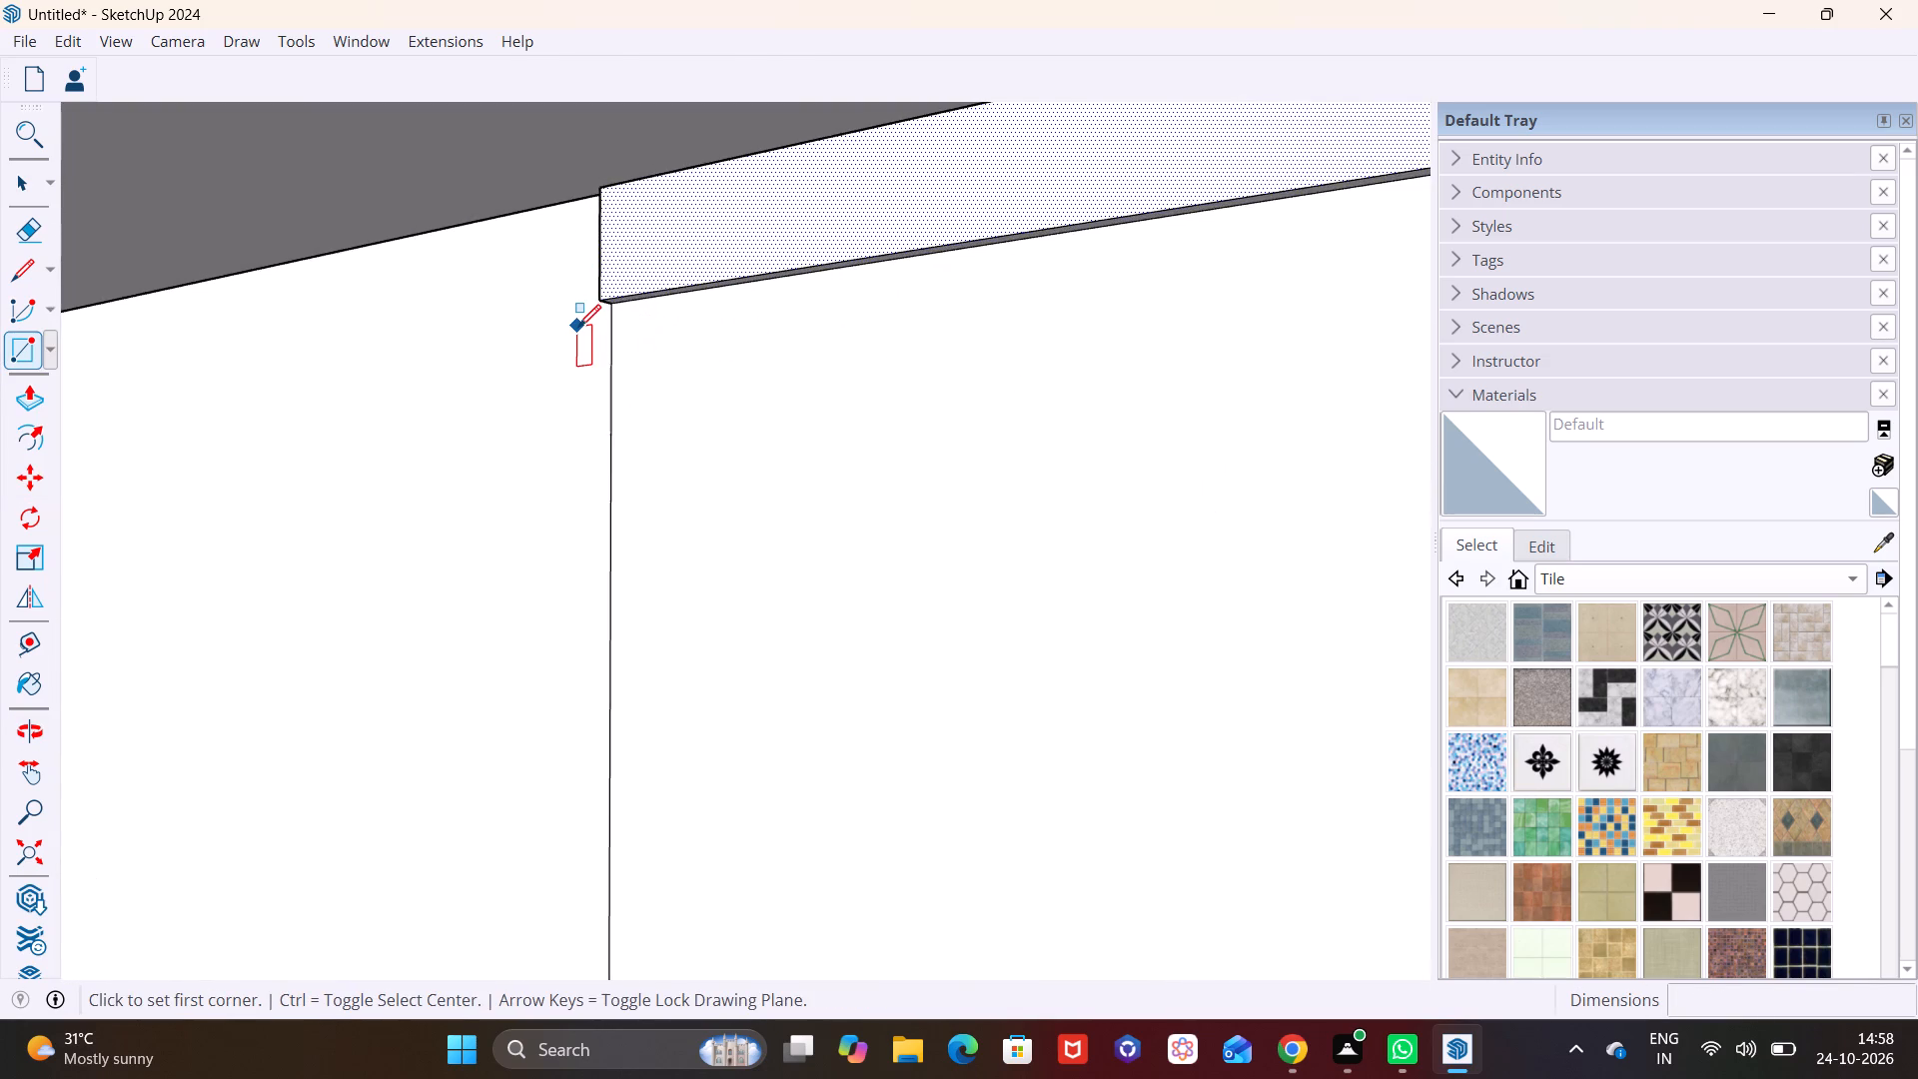
{"action": "scroll", "coordinate": [578, 327], "scroll_direction": "up", "scroll_amount": 4}
{"action": "left_click", "coordinate": [626, 314]}
{"action": "scroll", "coordinate": [879, 366], "scroll_direction": "down", "scroll_amount": 7}
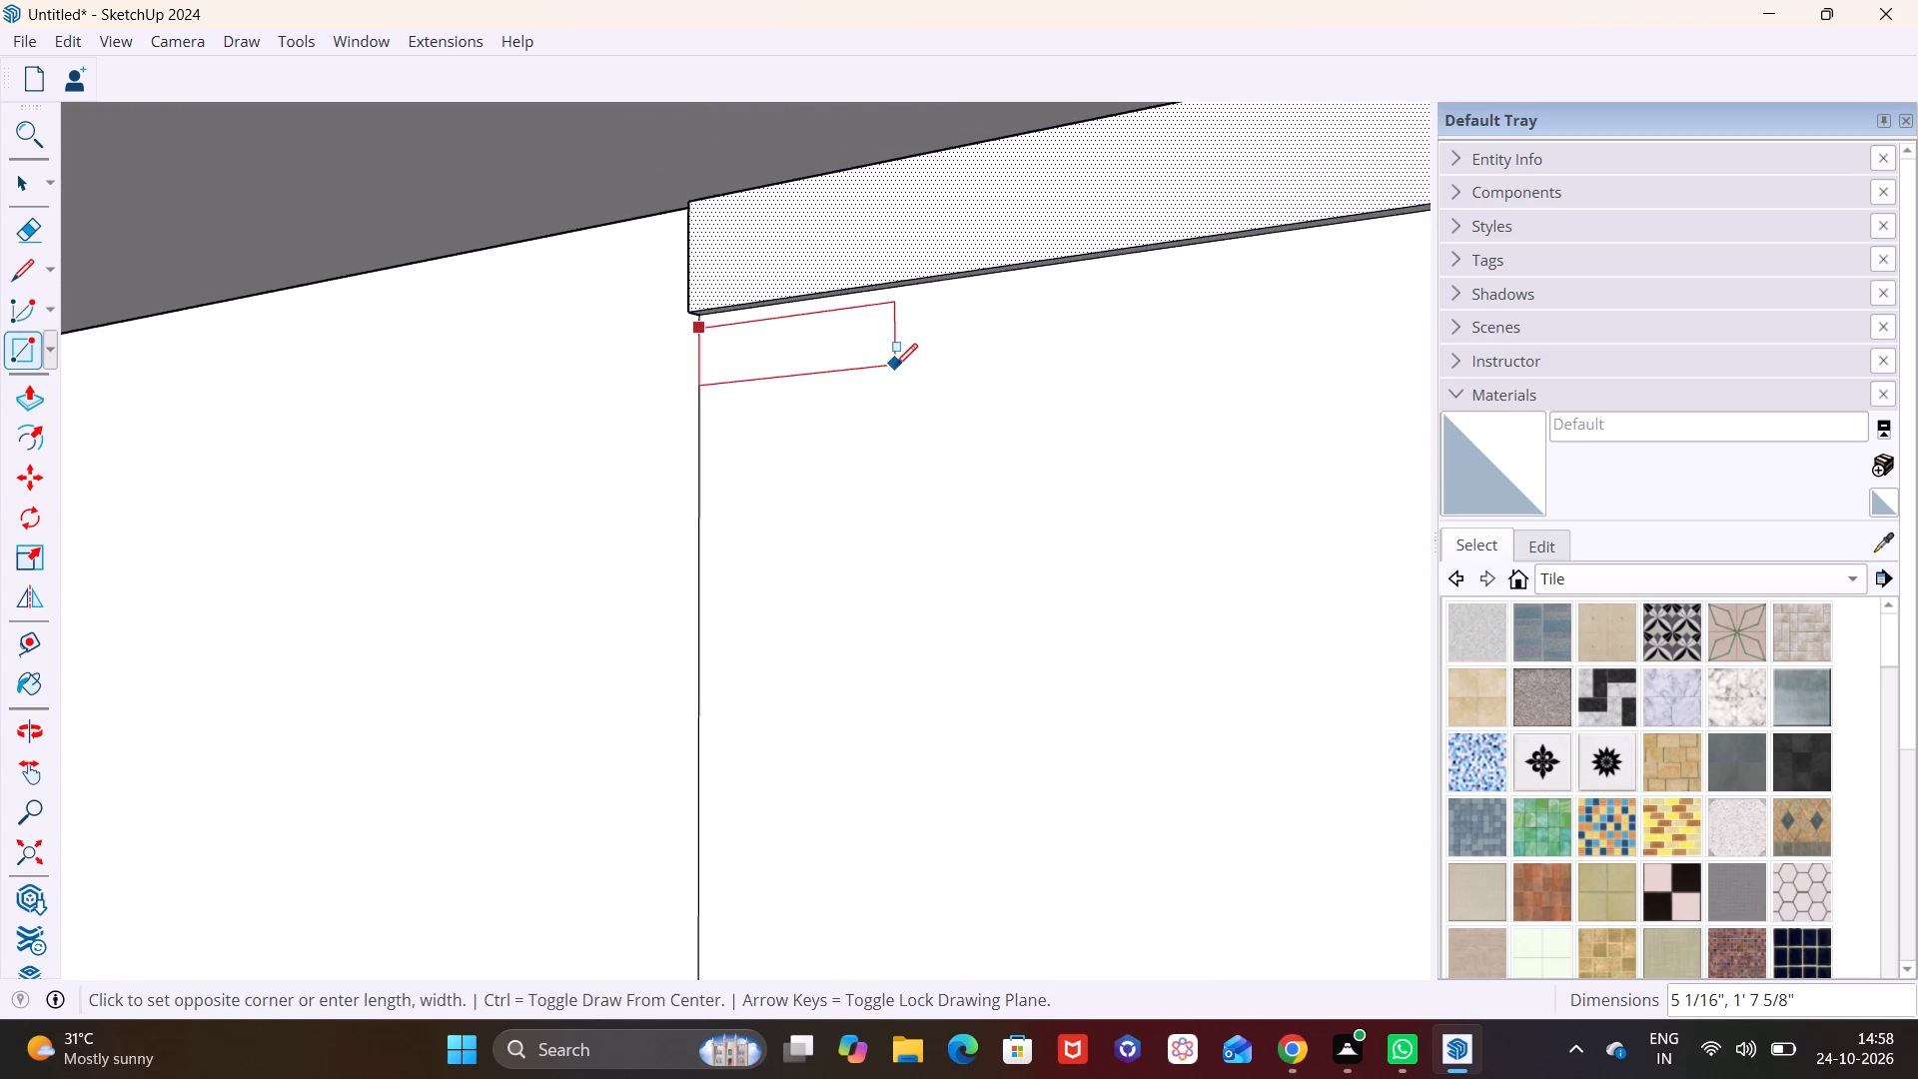
{"action": "scroll", "coordinate": [895, 366], "scroll_direction": "down", "scroll_amount": 2}
{"action": "middle_click_drag", "start_coordinate": [1077, 397], "coordinate": [291, 424], "text": "shift"}
{"action": "scroll", "coordinate": [406, 392], "scroll_direction": "down", "scroll_amount": 3}
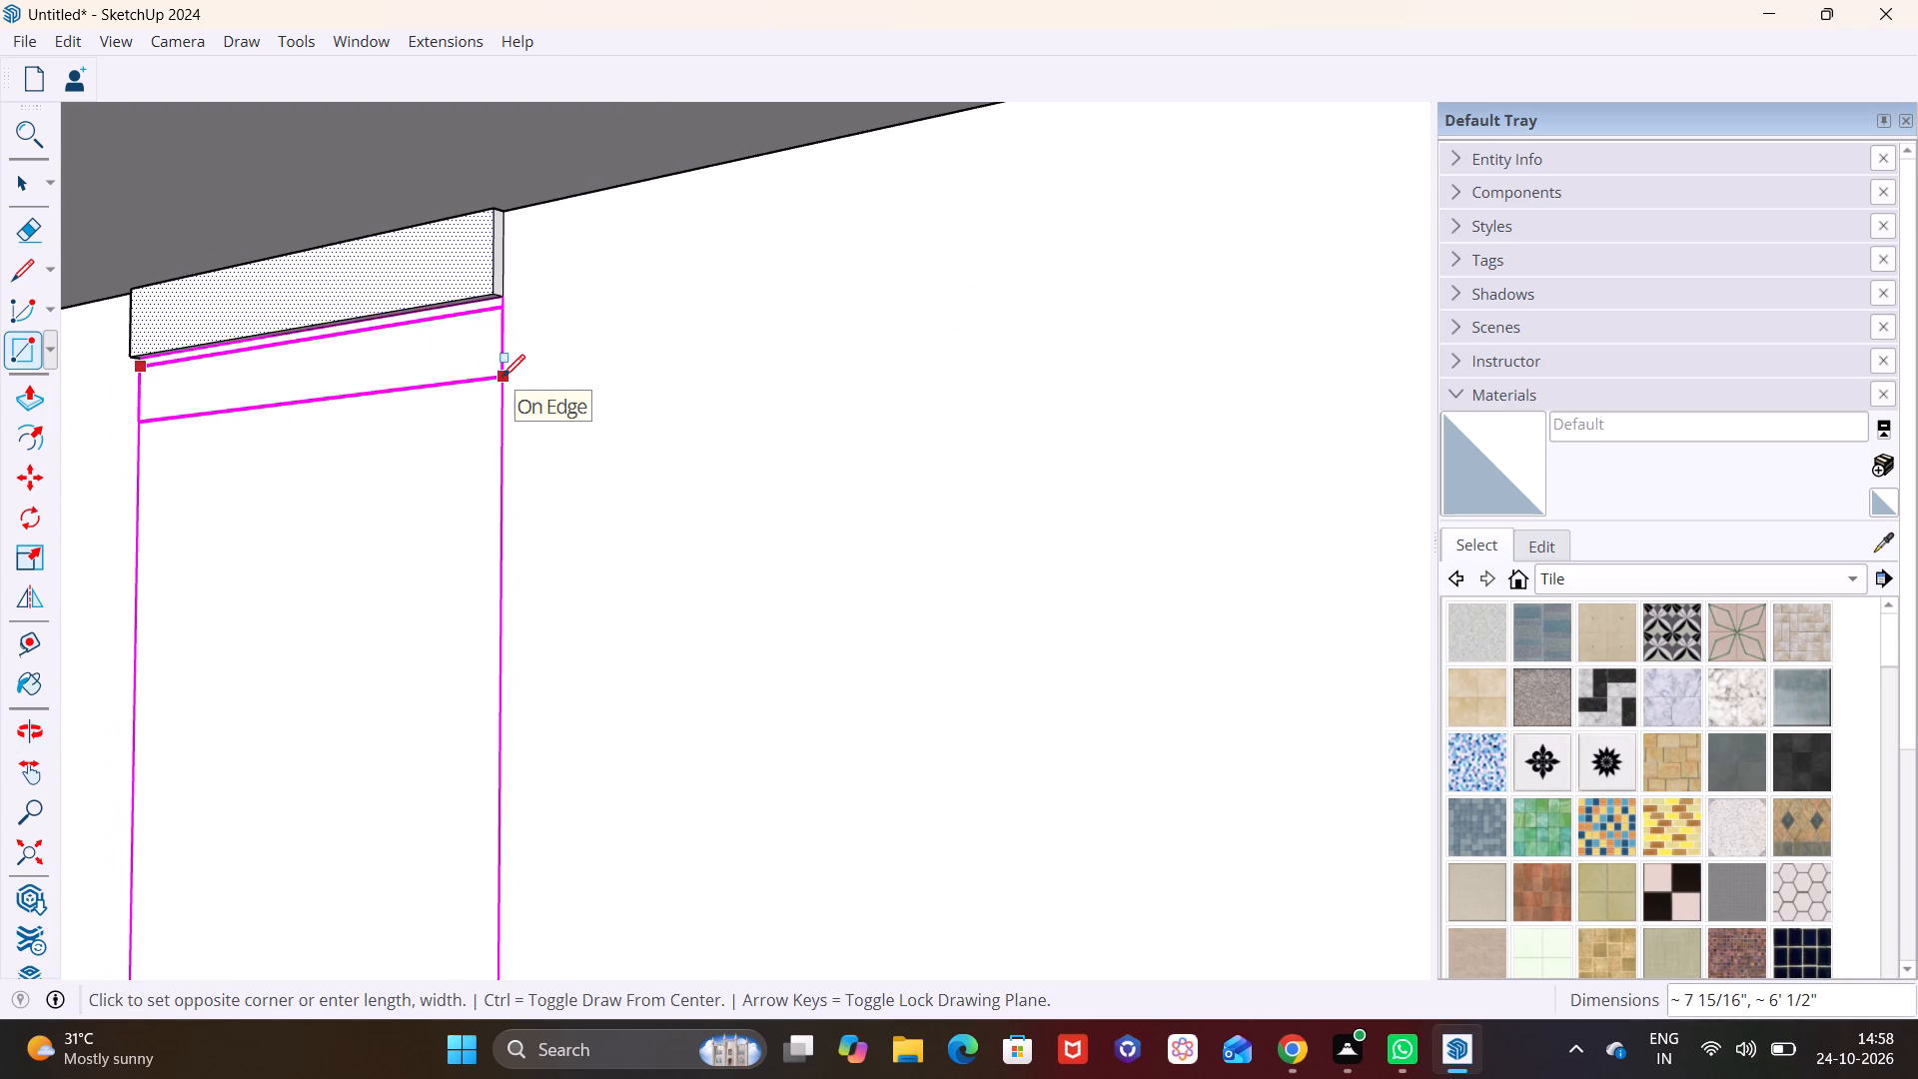
{"action": "left_click", "coordinate": [502, 377]}
{"action": "key", "text": "space"}
Extrude the second rectangle outward until it is flush with the face of the strip above it.
{"action": "double_click", "coordinate": [428, 353]}
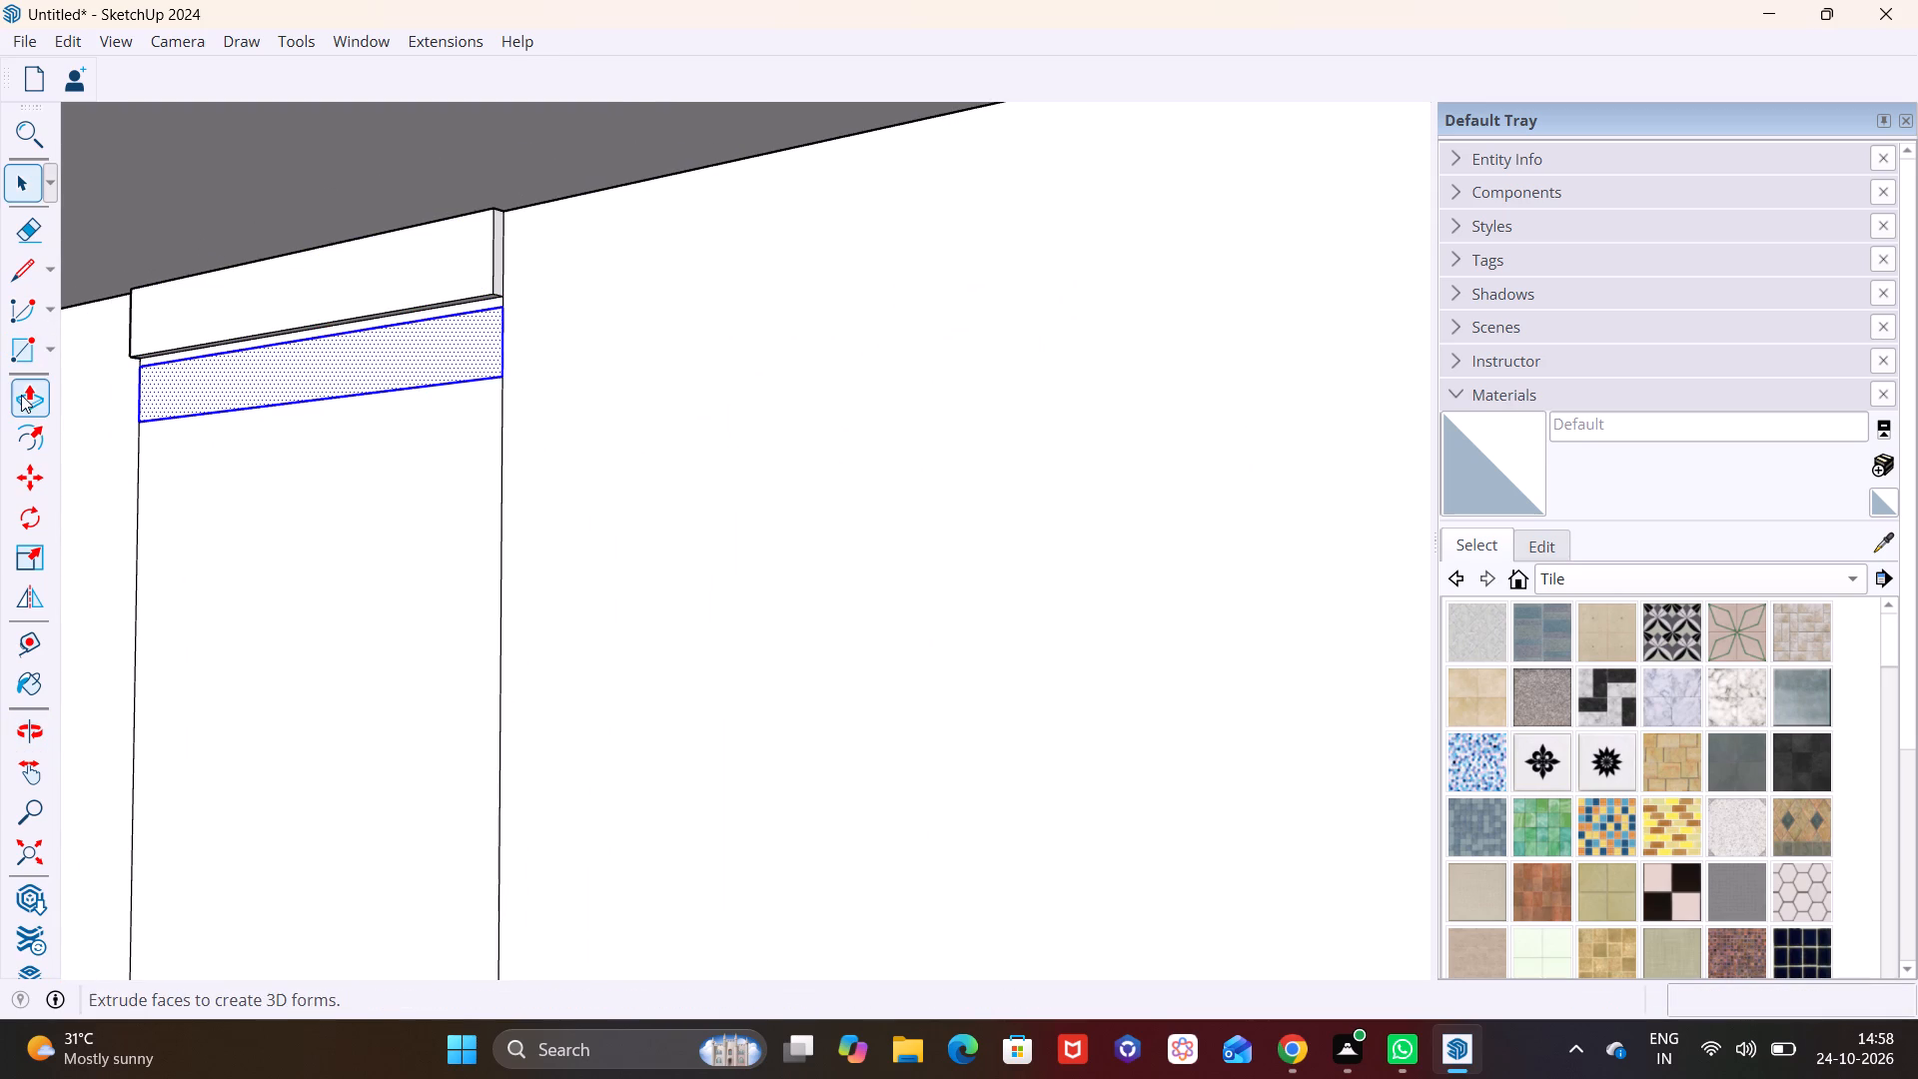
{"action": "left_click", "coordinate": [25, 395]}
{"action": "left_click", "coordinate": [342, 371]}
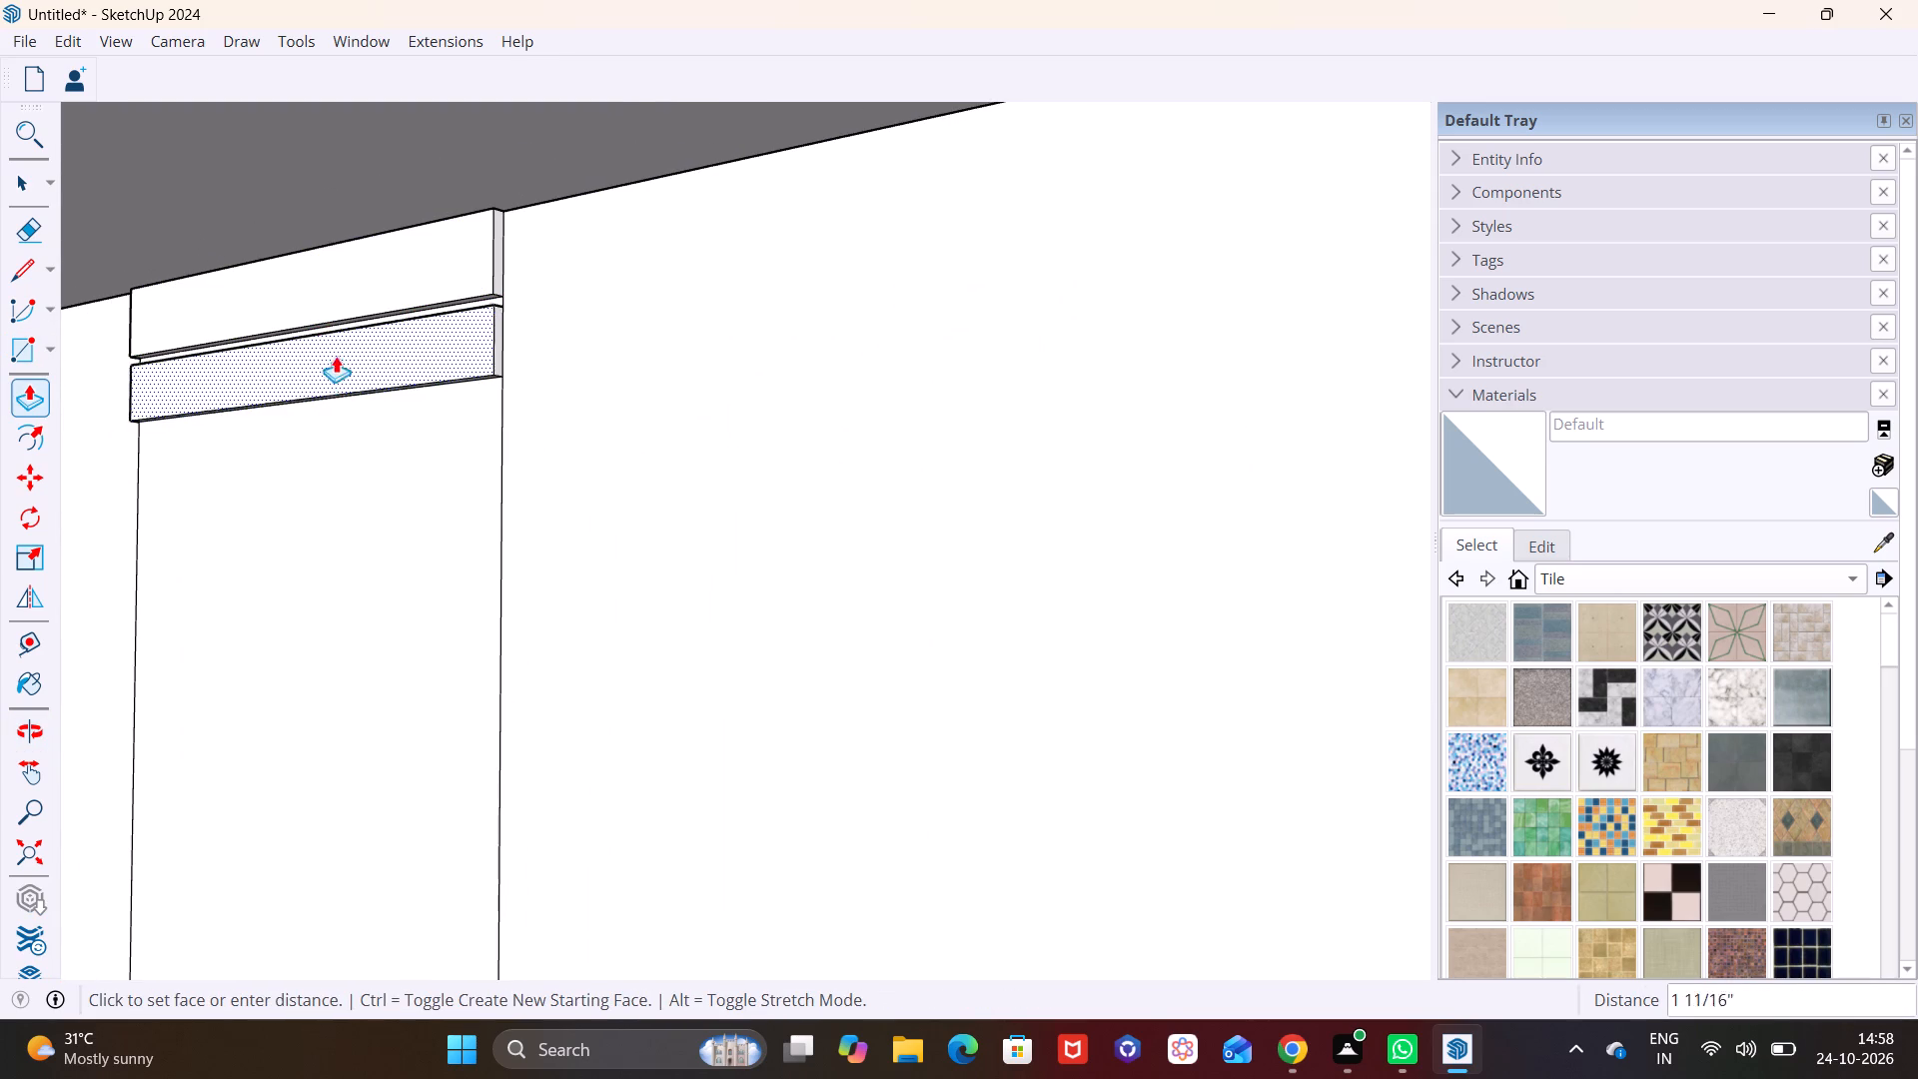
{"action": "left_click", "coordinate": [338, 308]}
{"action": "scroll", "coordinate": [469, 394], "scroll_direction": "down", "scroll_amount": 3}
{"action": "key", "text": "space"}
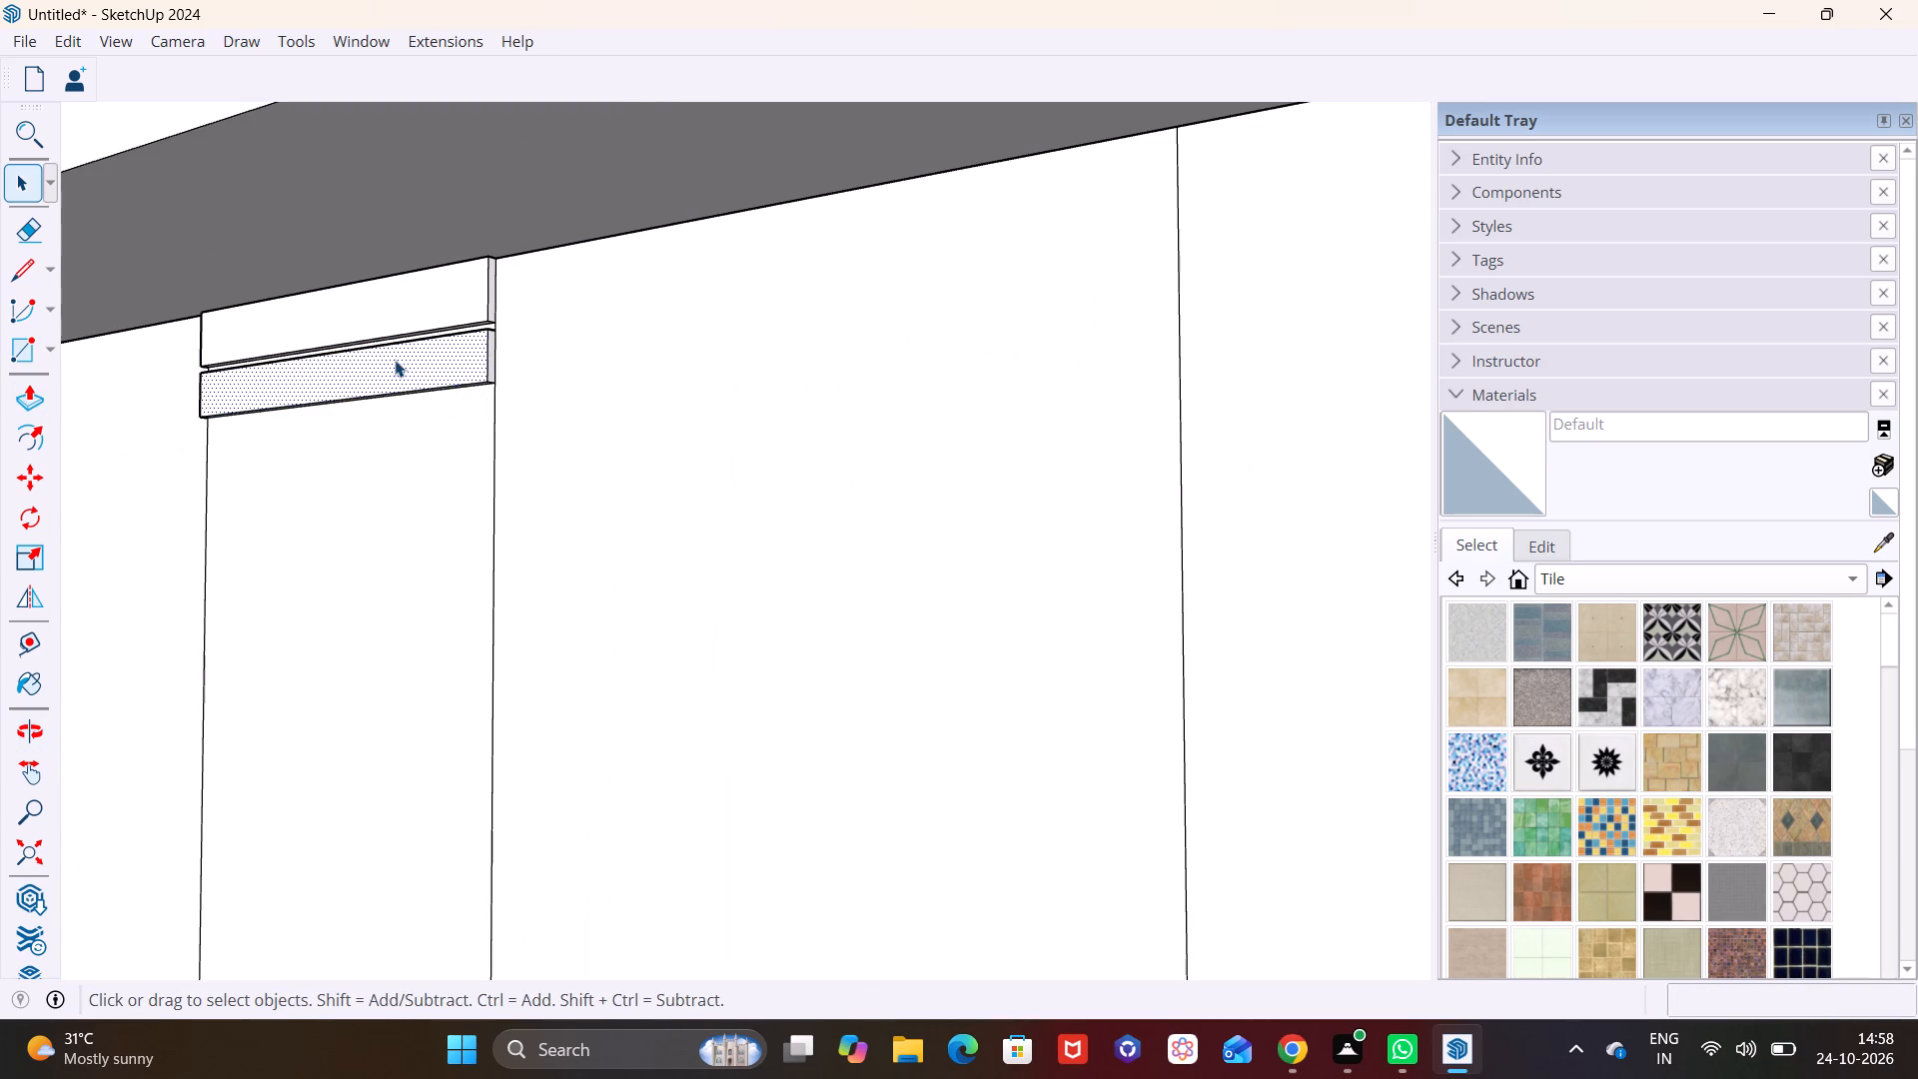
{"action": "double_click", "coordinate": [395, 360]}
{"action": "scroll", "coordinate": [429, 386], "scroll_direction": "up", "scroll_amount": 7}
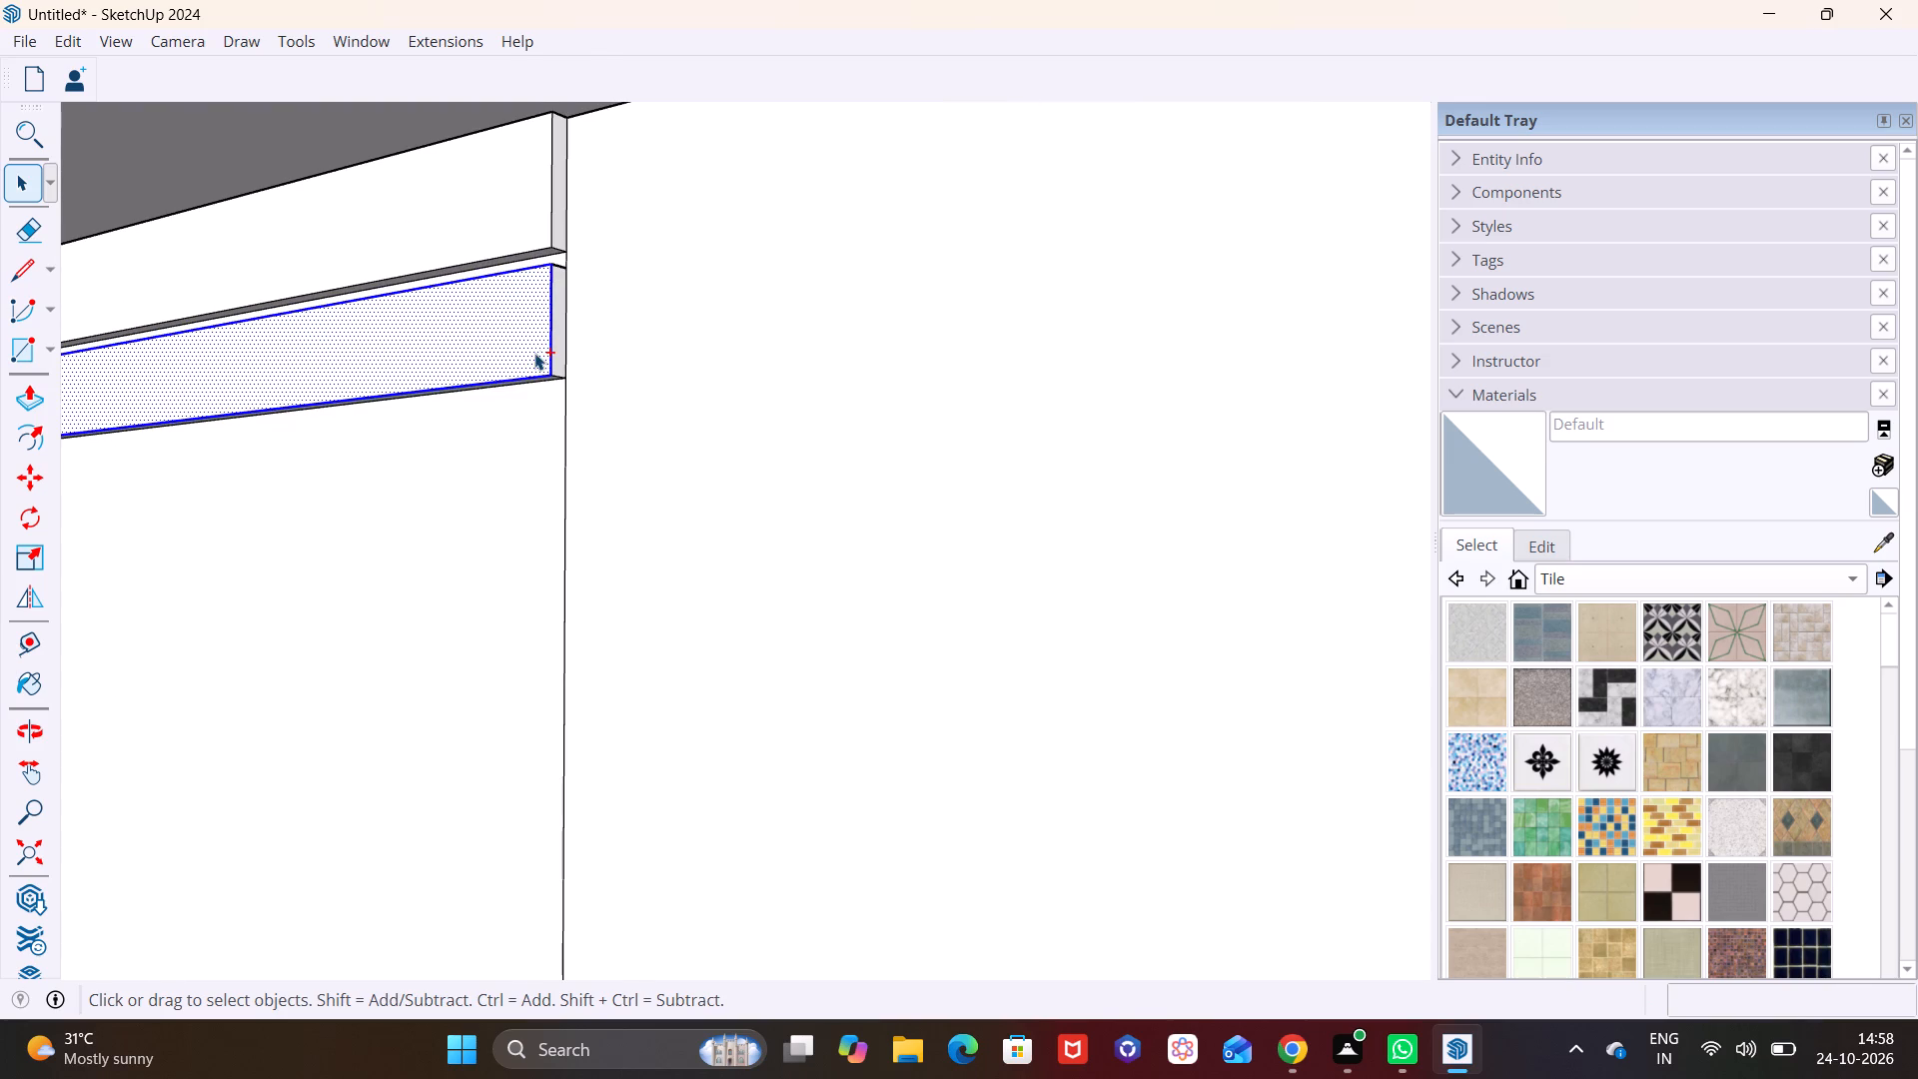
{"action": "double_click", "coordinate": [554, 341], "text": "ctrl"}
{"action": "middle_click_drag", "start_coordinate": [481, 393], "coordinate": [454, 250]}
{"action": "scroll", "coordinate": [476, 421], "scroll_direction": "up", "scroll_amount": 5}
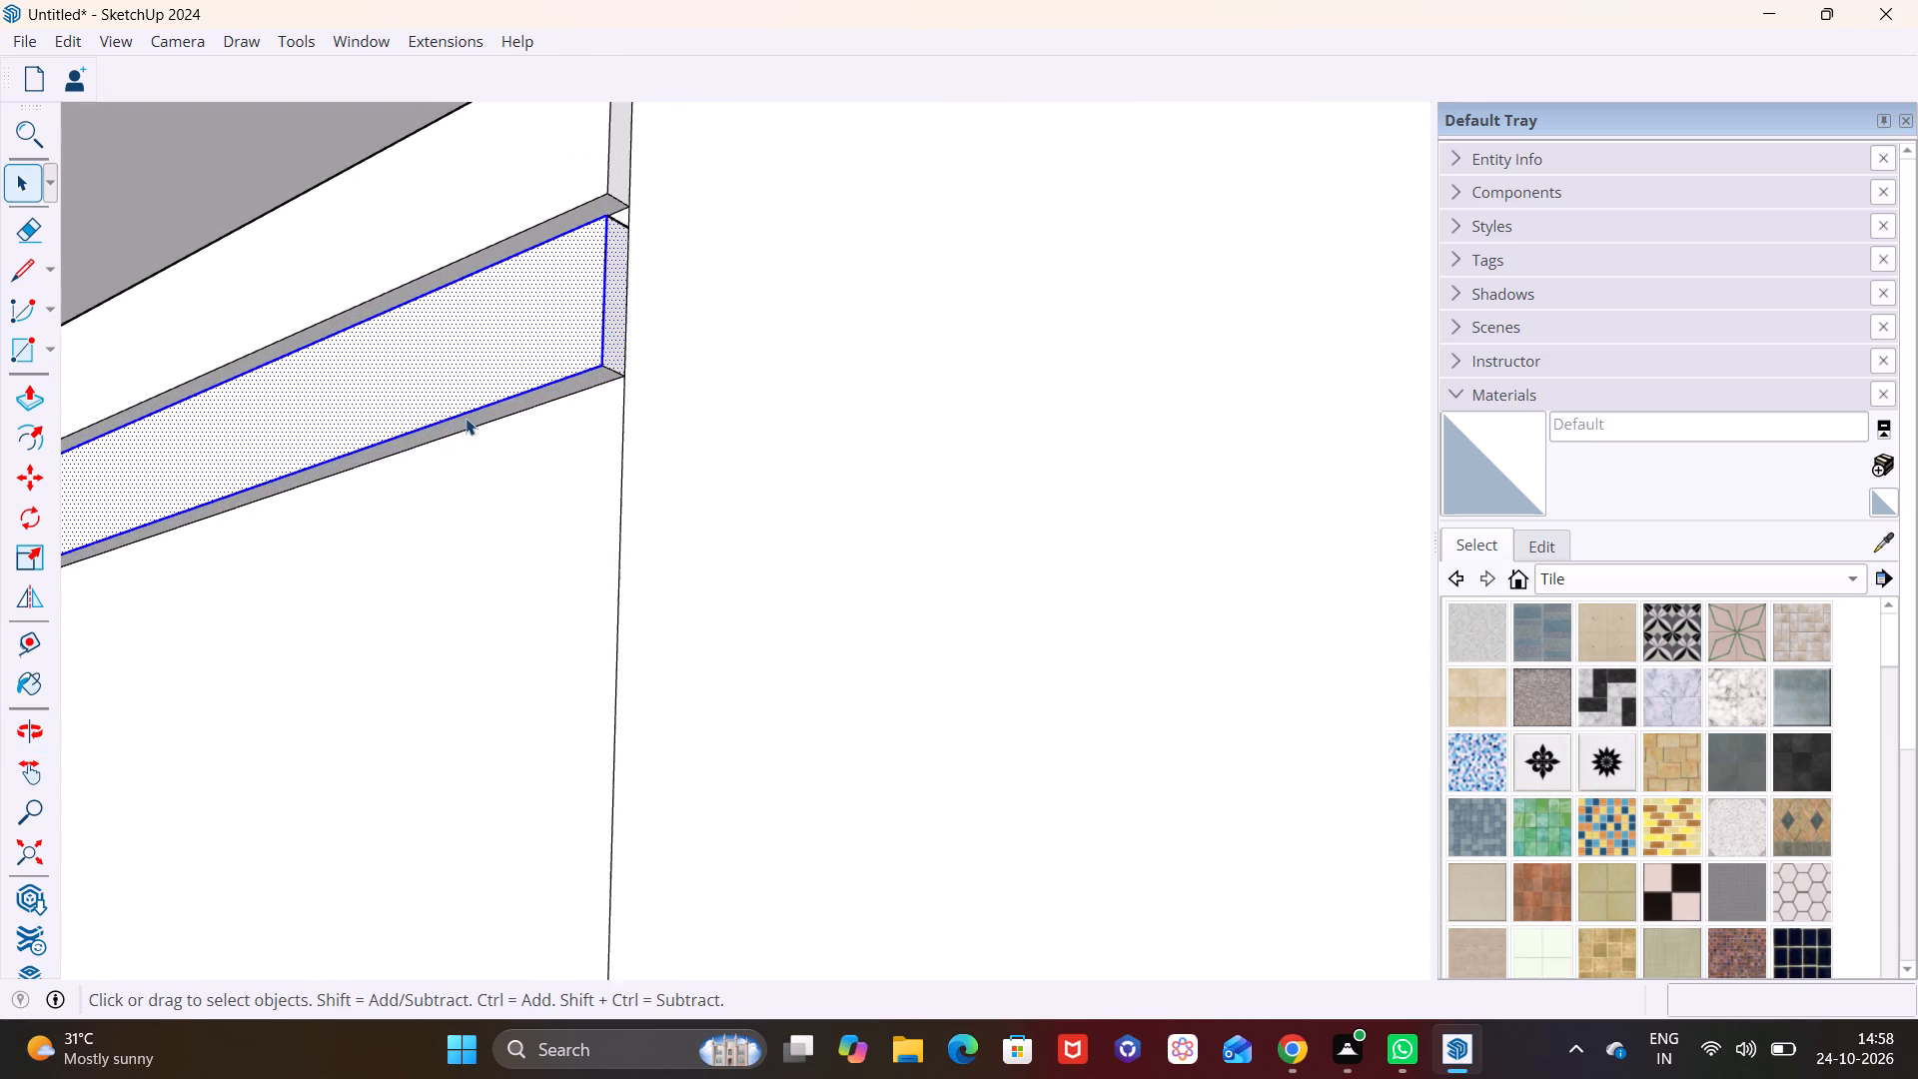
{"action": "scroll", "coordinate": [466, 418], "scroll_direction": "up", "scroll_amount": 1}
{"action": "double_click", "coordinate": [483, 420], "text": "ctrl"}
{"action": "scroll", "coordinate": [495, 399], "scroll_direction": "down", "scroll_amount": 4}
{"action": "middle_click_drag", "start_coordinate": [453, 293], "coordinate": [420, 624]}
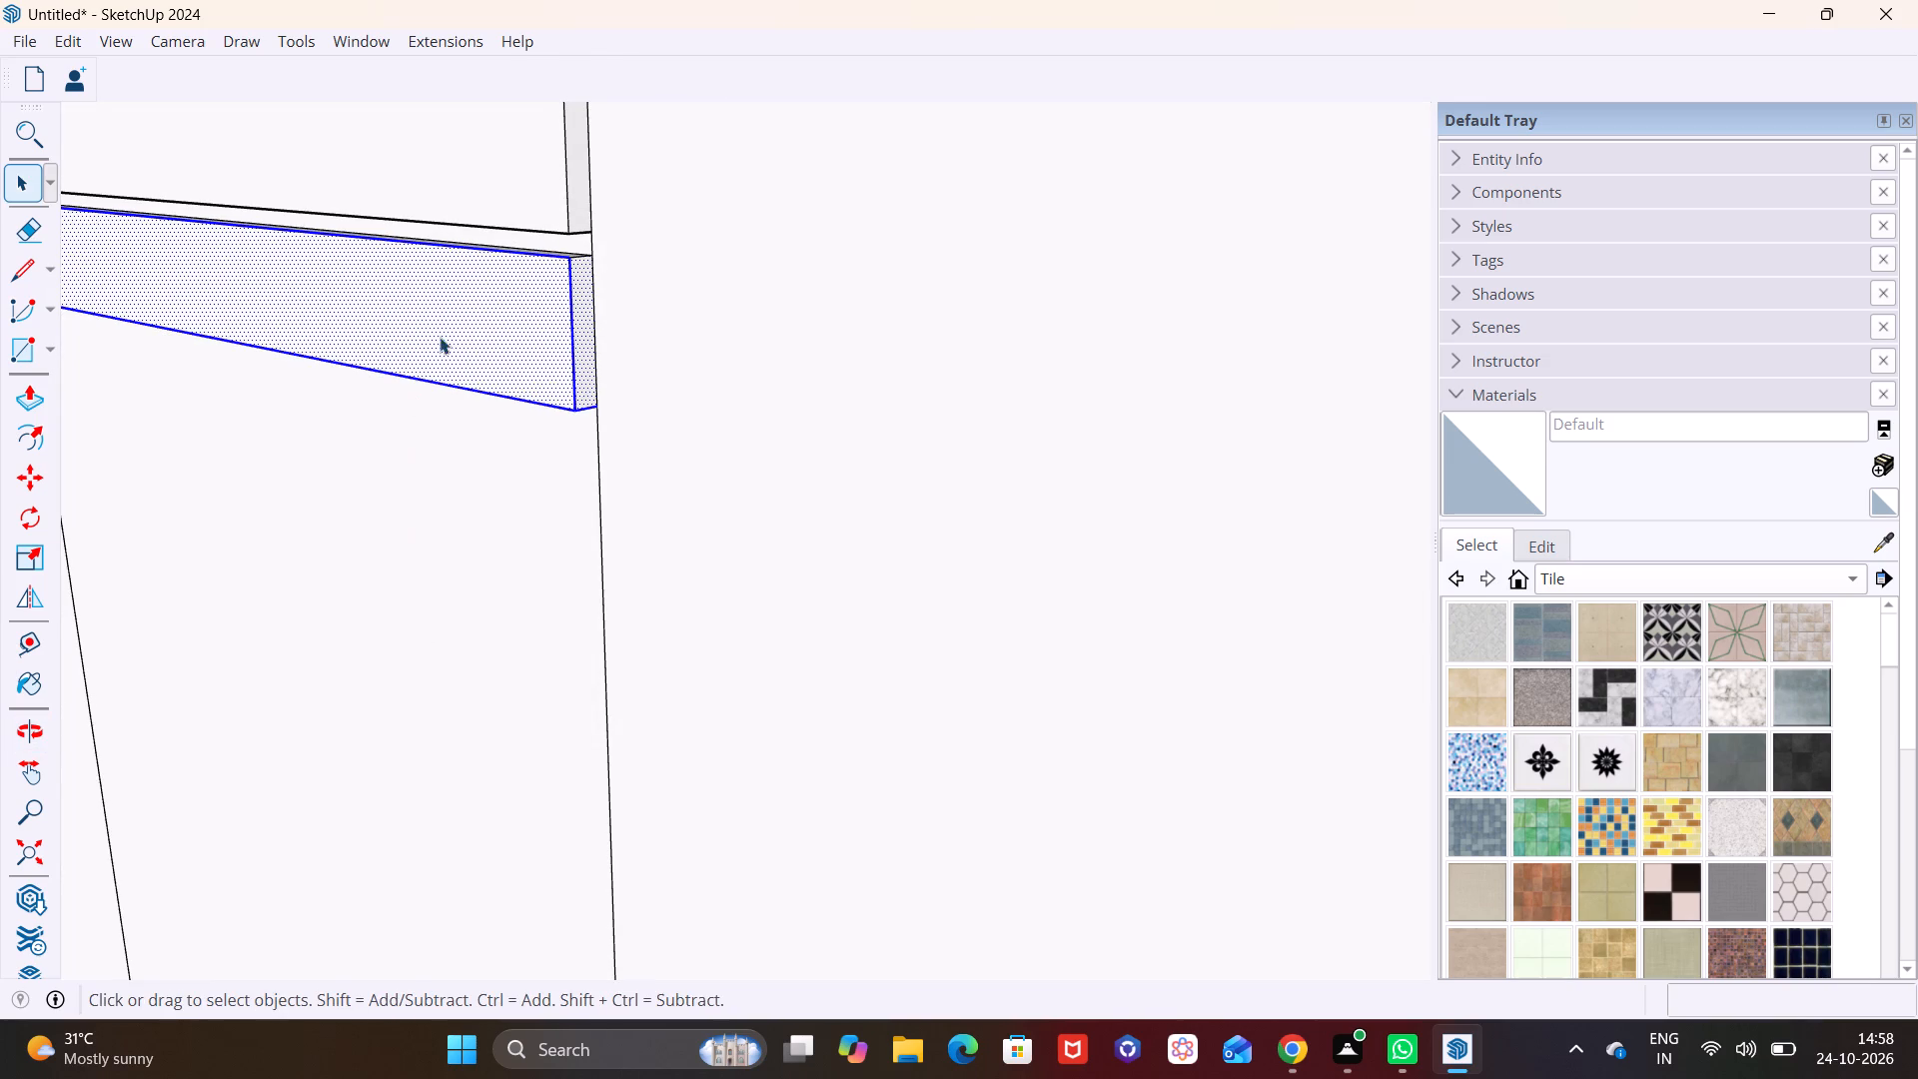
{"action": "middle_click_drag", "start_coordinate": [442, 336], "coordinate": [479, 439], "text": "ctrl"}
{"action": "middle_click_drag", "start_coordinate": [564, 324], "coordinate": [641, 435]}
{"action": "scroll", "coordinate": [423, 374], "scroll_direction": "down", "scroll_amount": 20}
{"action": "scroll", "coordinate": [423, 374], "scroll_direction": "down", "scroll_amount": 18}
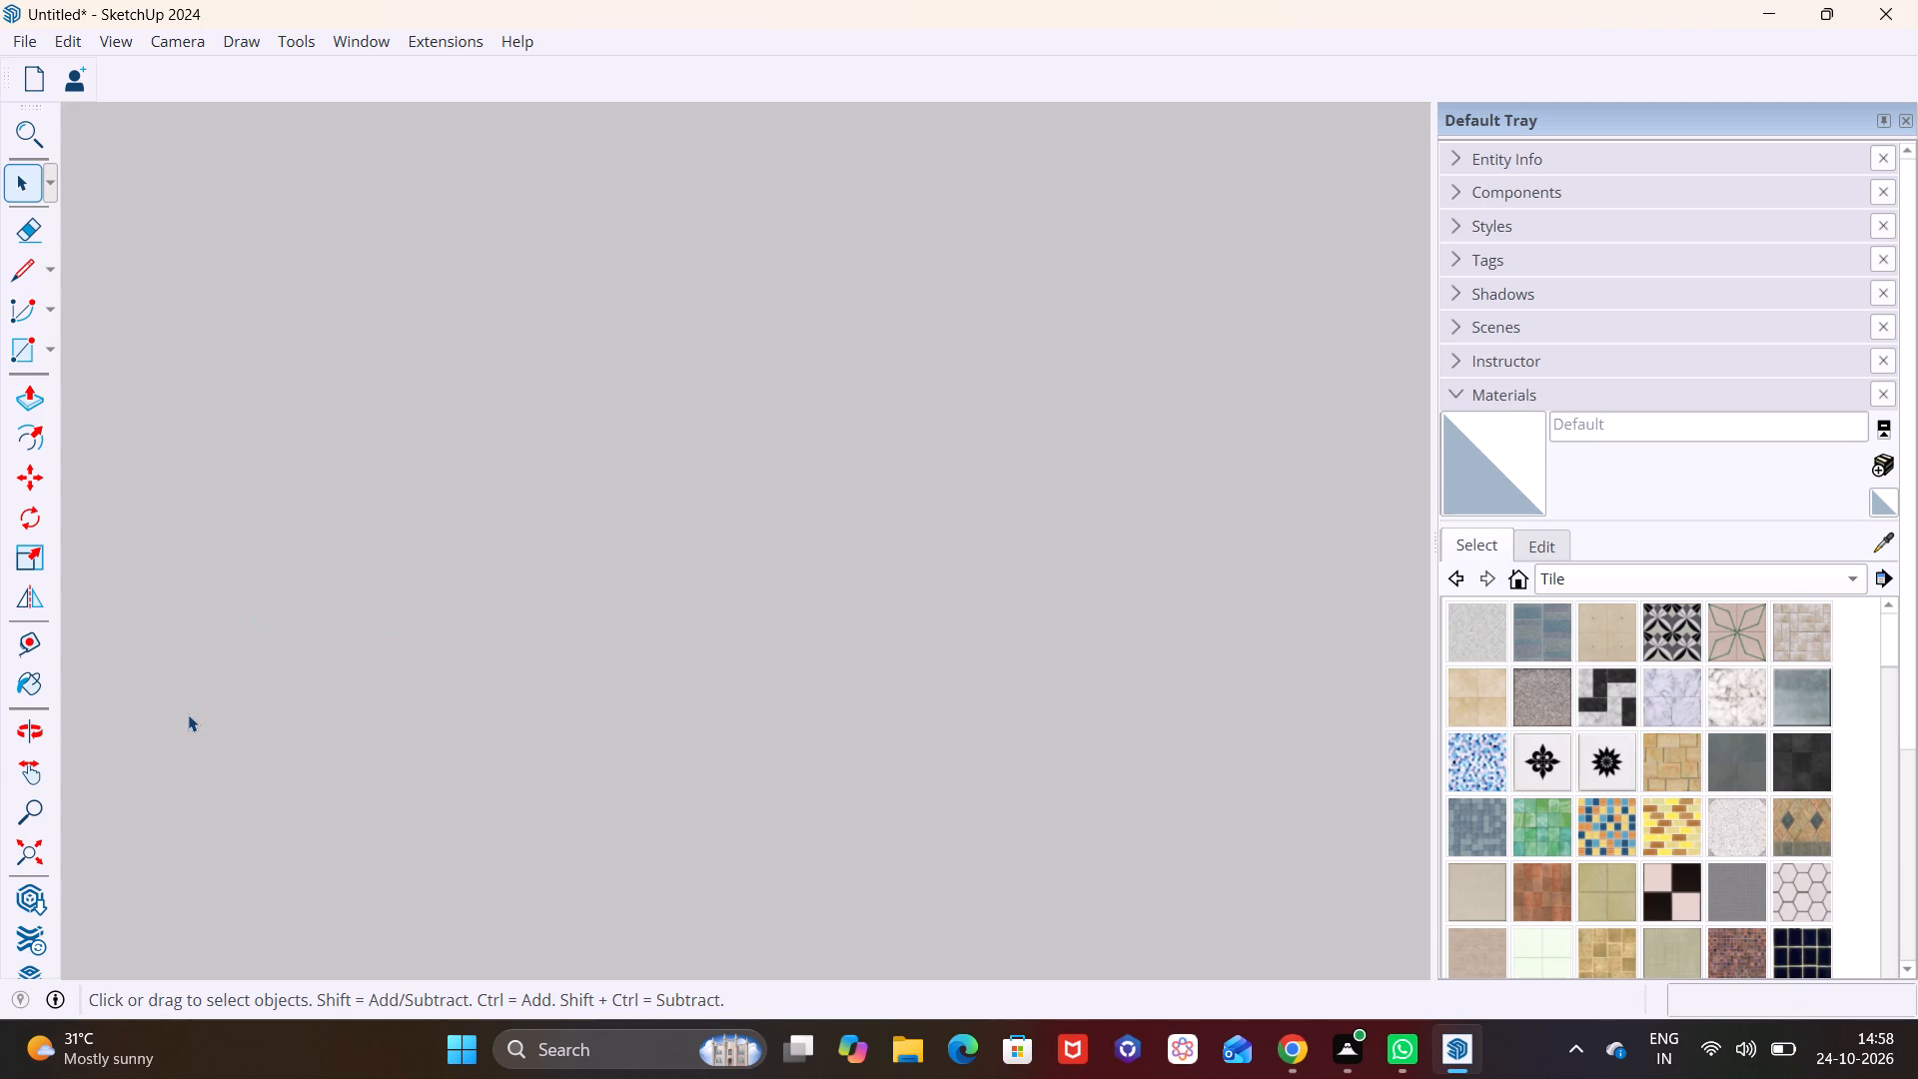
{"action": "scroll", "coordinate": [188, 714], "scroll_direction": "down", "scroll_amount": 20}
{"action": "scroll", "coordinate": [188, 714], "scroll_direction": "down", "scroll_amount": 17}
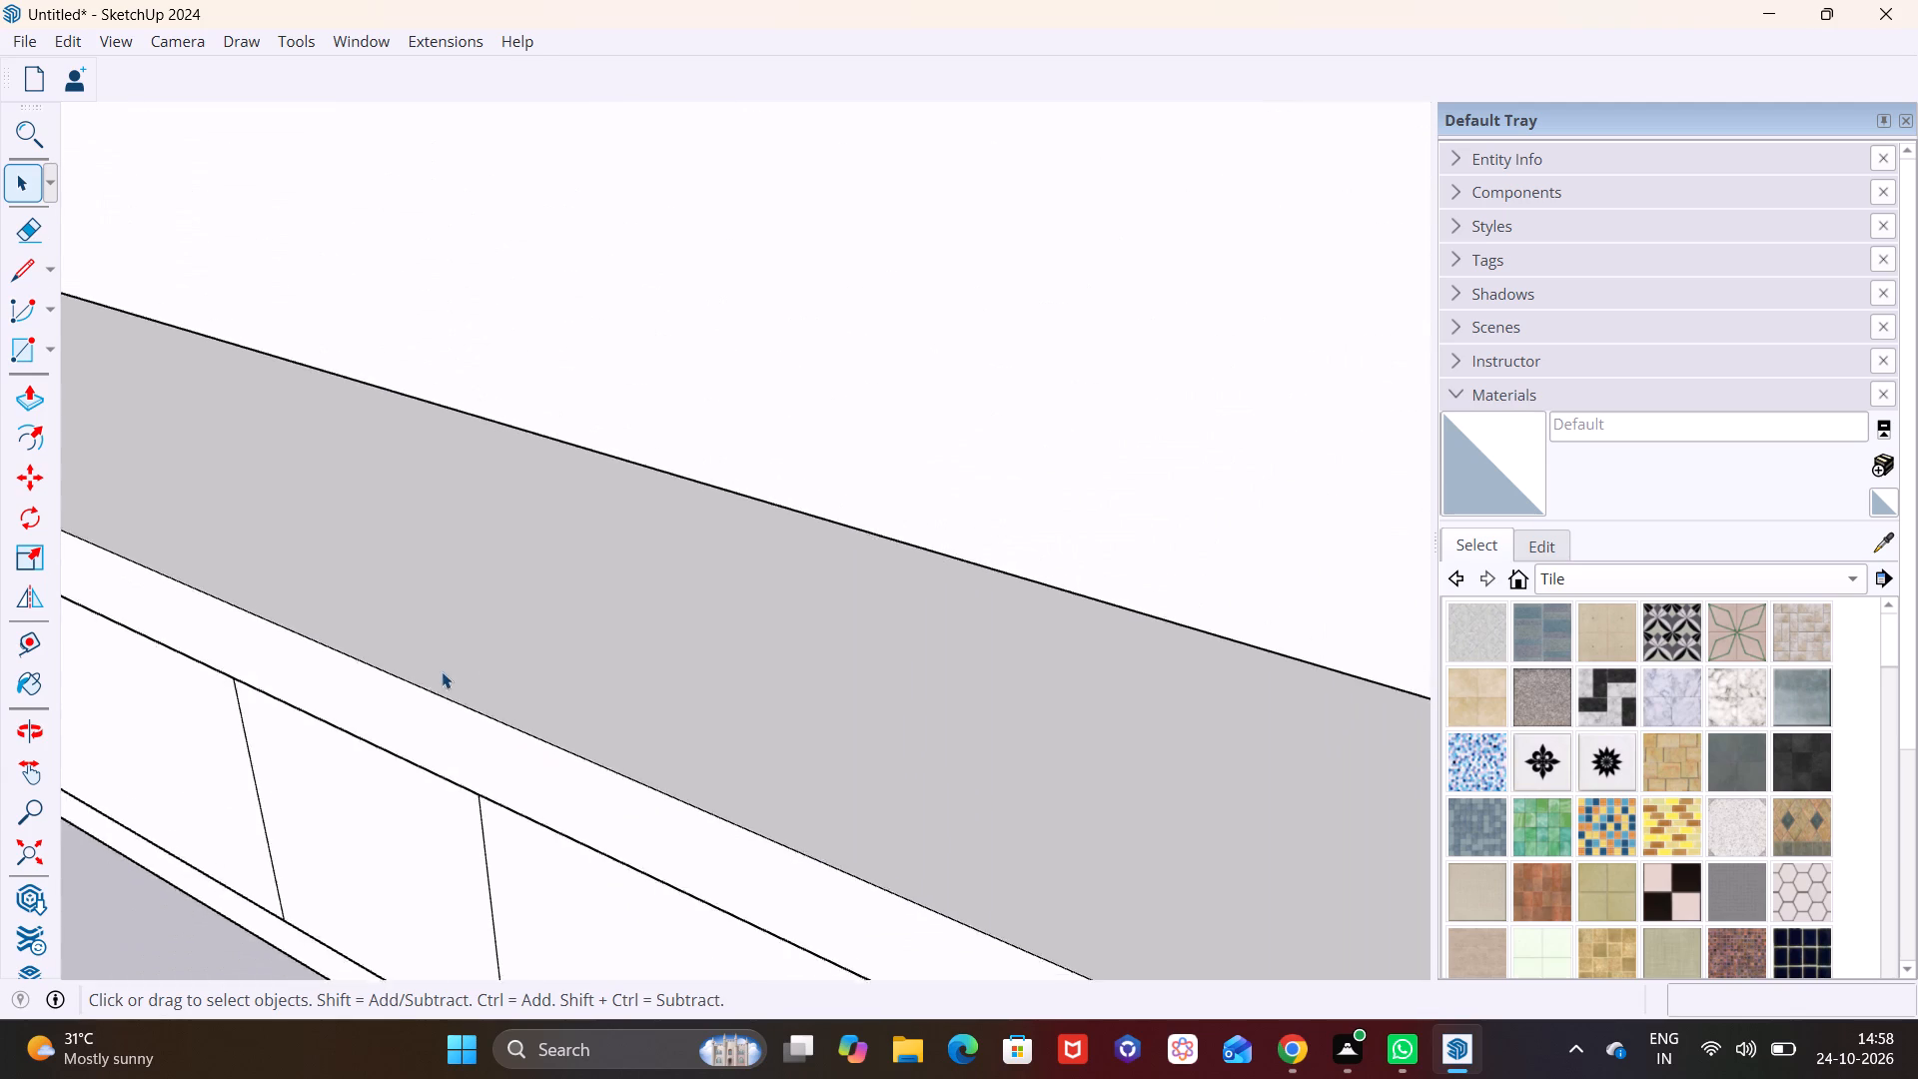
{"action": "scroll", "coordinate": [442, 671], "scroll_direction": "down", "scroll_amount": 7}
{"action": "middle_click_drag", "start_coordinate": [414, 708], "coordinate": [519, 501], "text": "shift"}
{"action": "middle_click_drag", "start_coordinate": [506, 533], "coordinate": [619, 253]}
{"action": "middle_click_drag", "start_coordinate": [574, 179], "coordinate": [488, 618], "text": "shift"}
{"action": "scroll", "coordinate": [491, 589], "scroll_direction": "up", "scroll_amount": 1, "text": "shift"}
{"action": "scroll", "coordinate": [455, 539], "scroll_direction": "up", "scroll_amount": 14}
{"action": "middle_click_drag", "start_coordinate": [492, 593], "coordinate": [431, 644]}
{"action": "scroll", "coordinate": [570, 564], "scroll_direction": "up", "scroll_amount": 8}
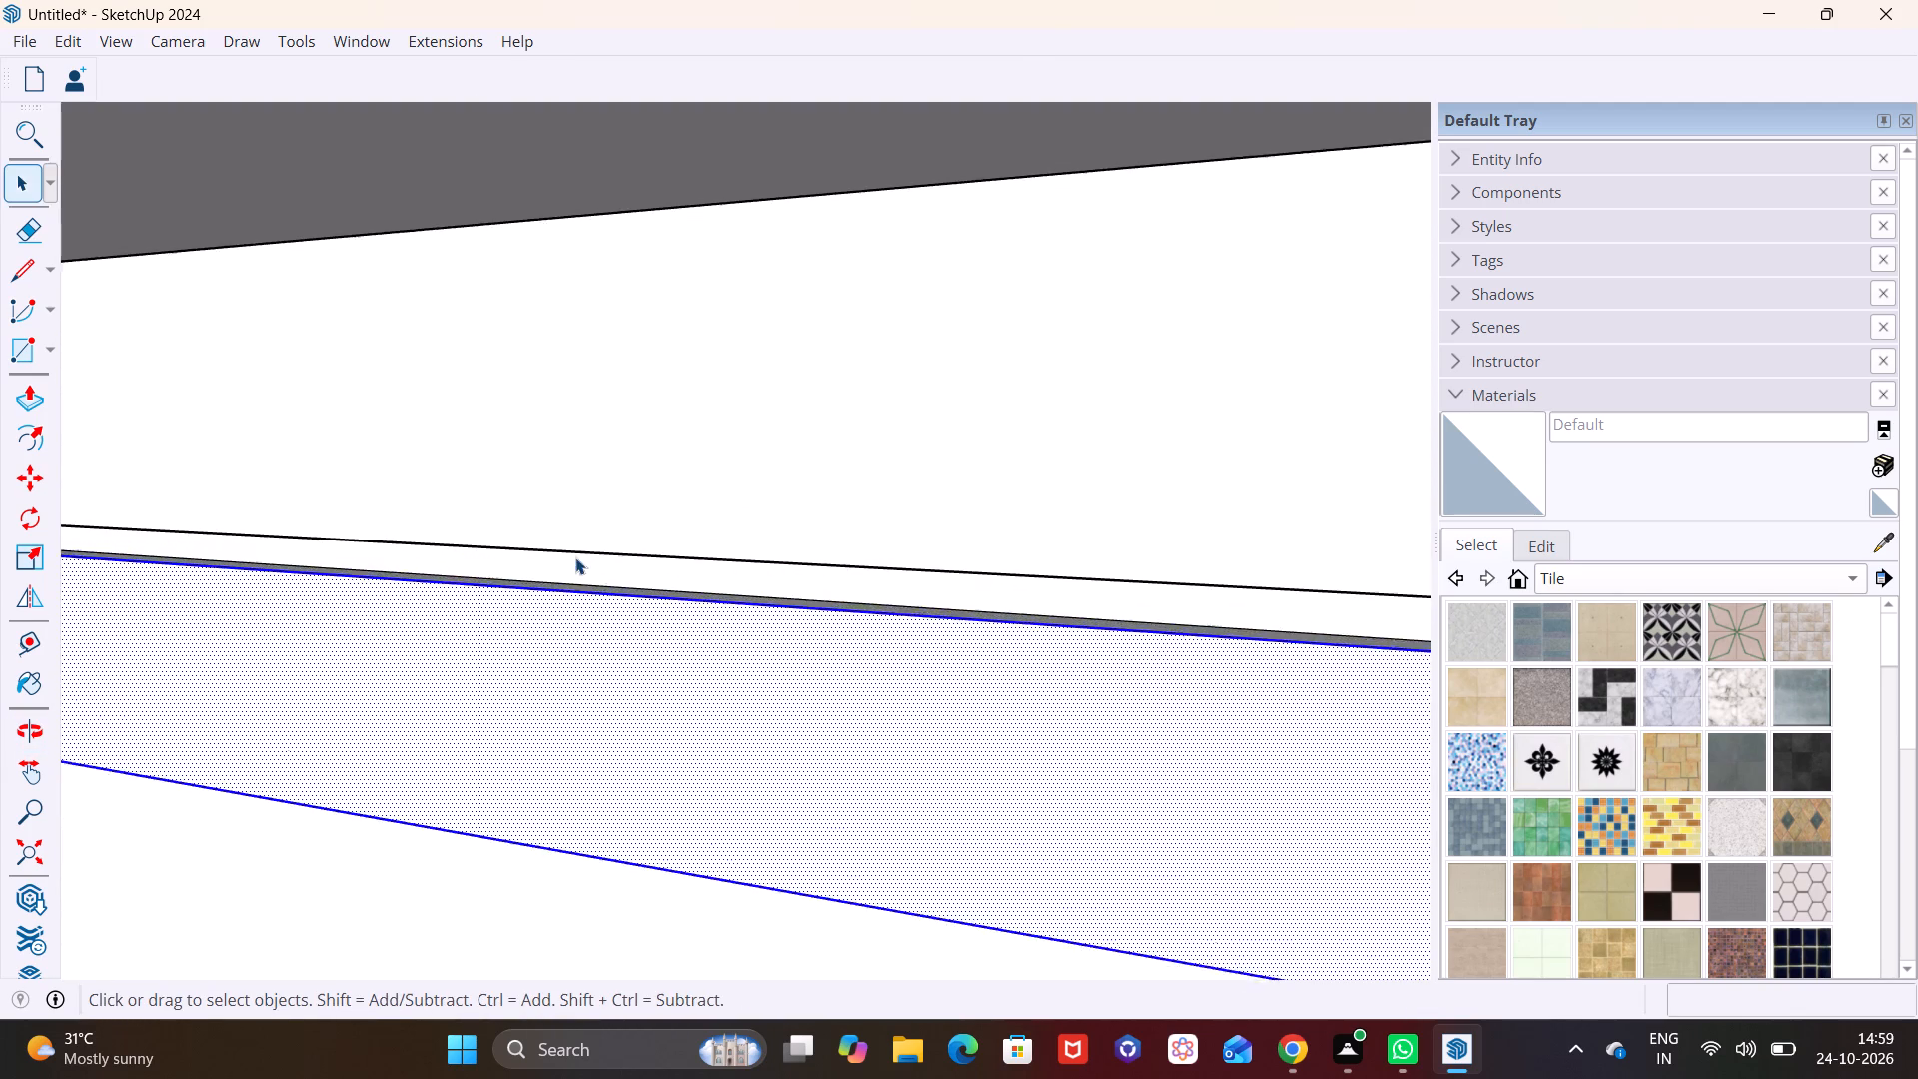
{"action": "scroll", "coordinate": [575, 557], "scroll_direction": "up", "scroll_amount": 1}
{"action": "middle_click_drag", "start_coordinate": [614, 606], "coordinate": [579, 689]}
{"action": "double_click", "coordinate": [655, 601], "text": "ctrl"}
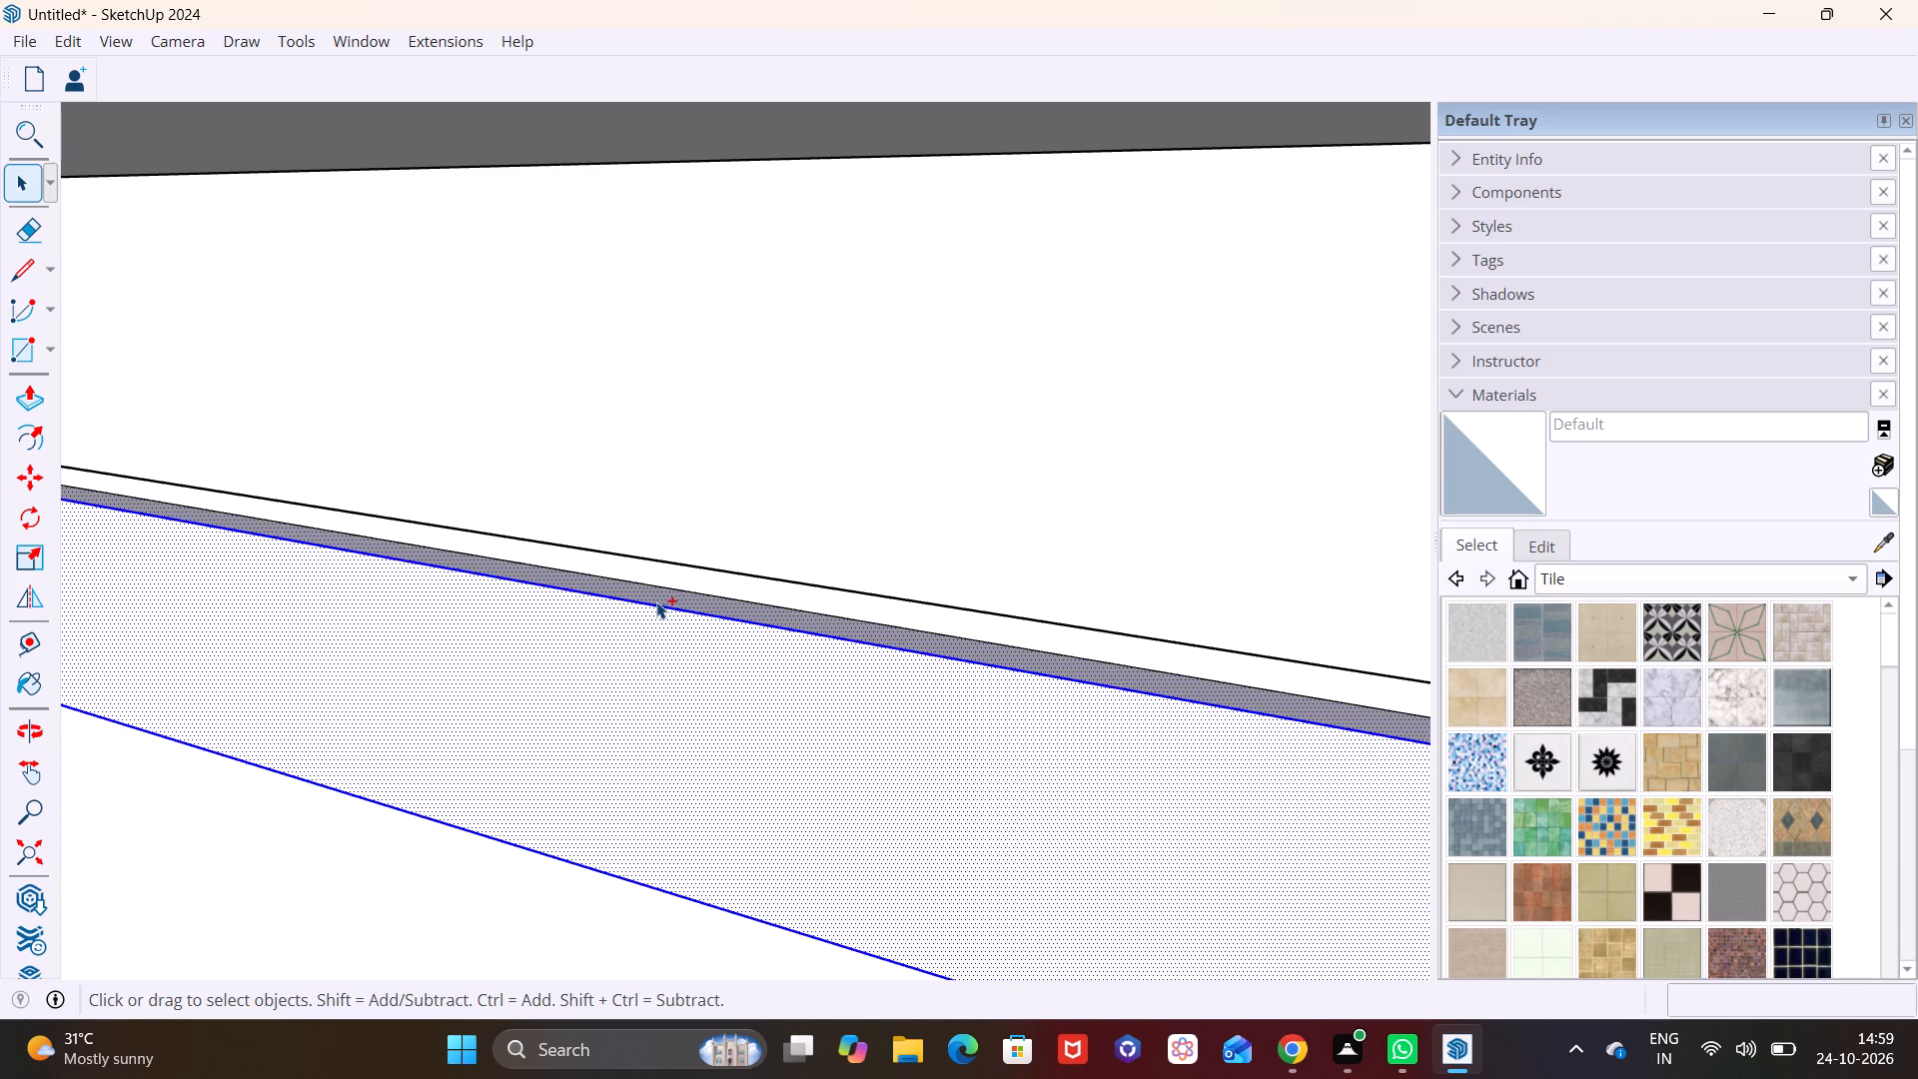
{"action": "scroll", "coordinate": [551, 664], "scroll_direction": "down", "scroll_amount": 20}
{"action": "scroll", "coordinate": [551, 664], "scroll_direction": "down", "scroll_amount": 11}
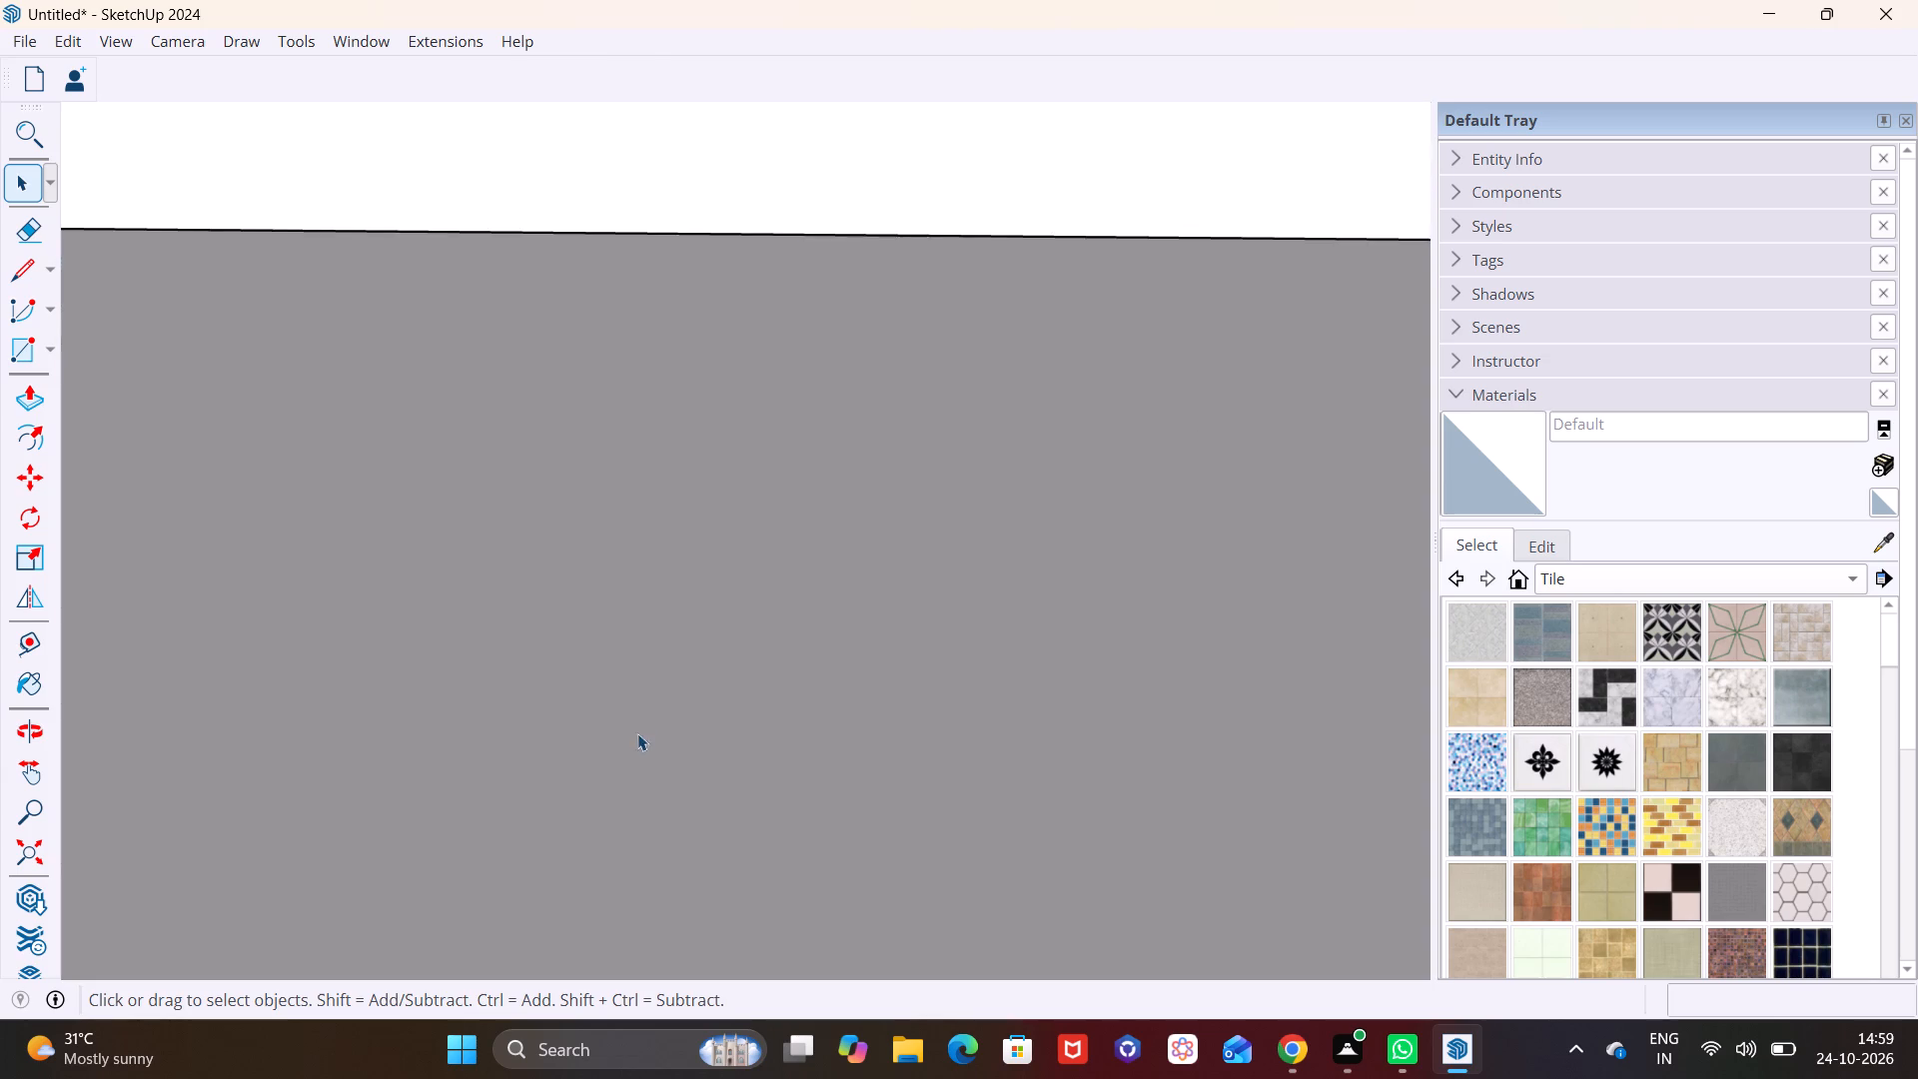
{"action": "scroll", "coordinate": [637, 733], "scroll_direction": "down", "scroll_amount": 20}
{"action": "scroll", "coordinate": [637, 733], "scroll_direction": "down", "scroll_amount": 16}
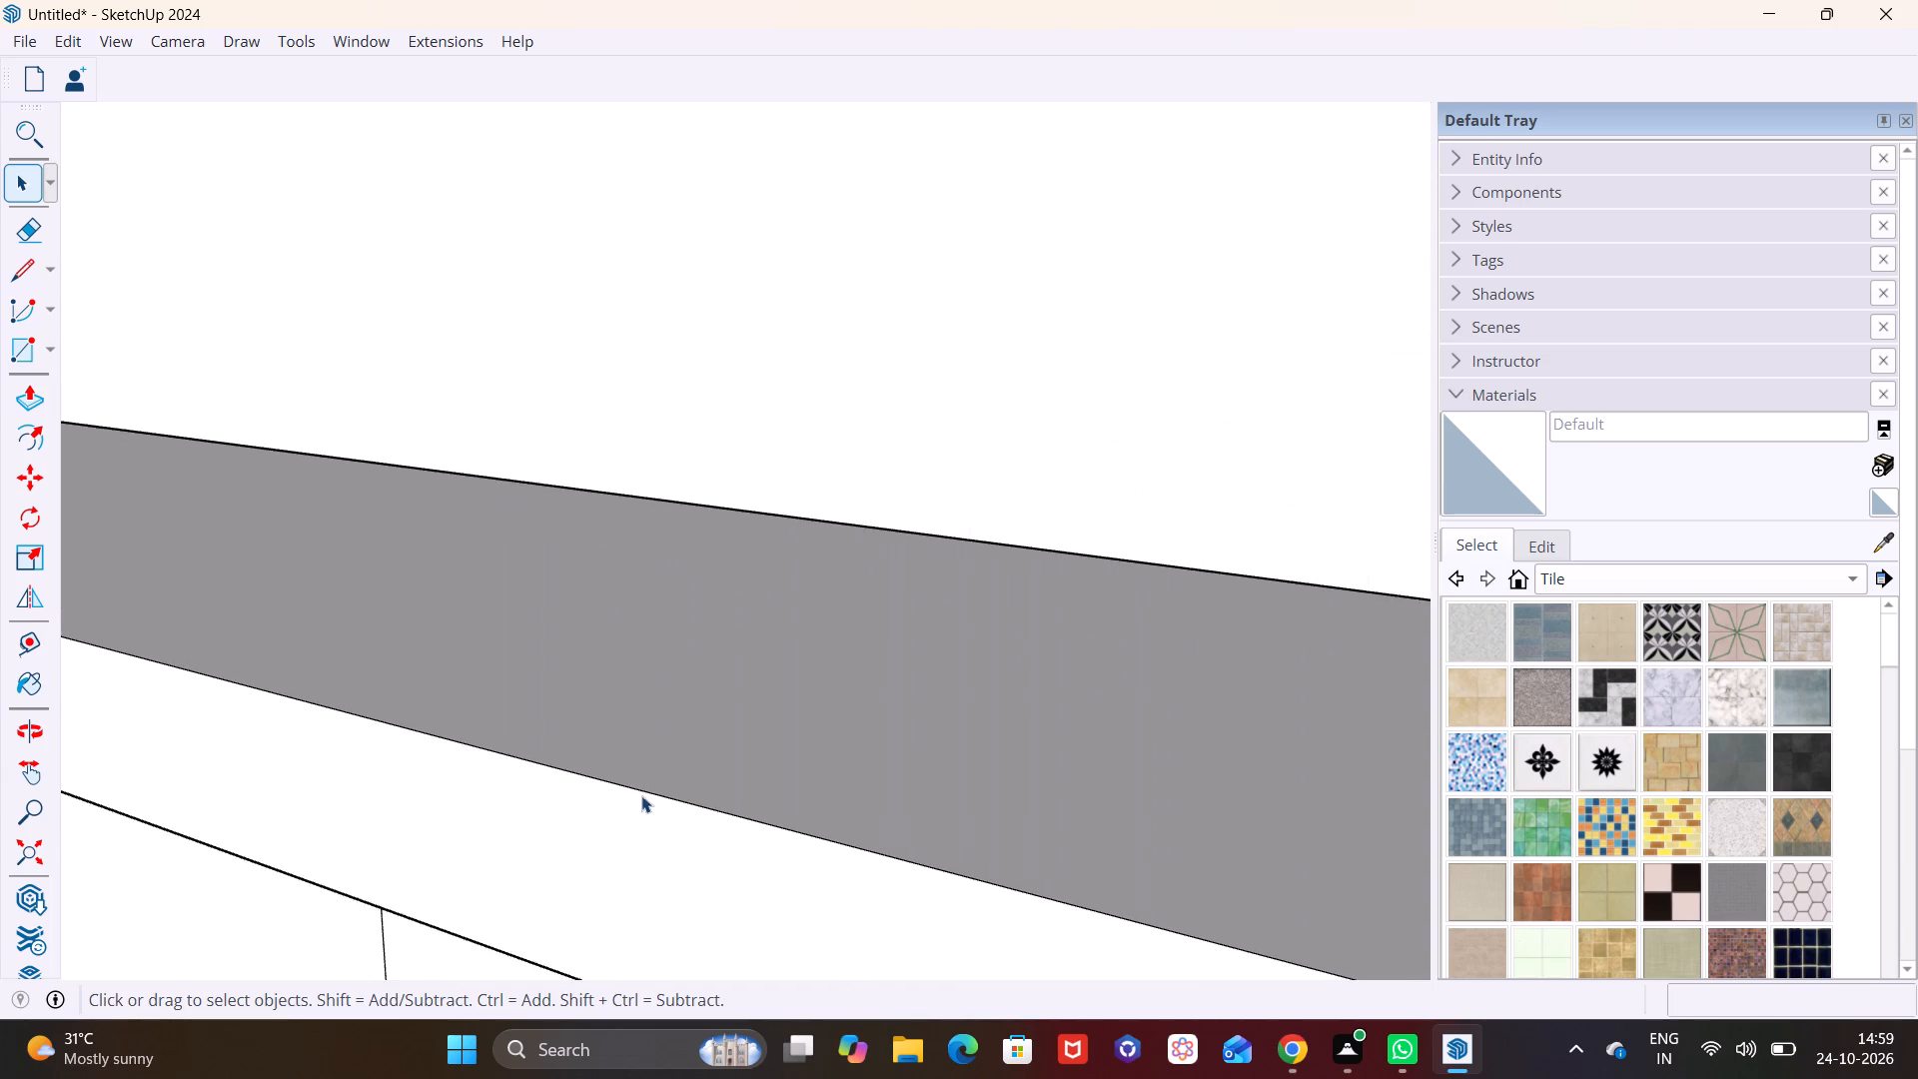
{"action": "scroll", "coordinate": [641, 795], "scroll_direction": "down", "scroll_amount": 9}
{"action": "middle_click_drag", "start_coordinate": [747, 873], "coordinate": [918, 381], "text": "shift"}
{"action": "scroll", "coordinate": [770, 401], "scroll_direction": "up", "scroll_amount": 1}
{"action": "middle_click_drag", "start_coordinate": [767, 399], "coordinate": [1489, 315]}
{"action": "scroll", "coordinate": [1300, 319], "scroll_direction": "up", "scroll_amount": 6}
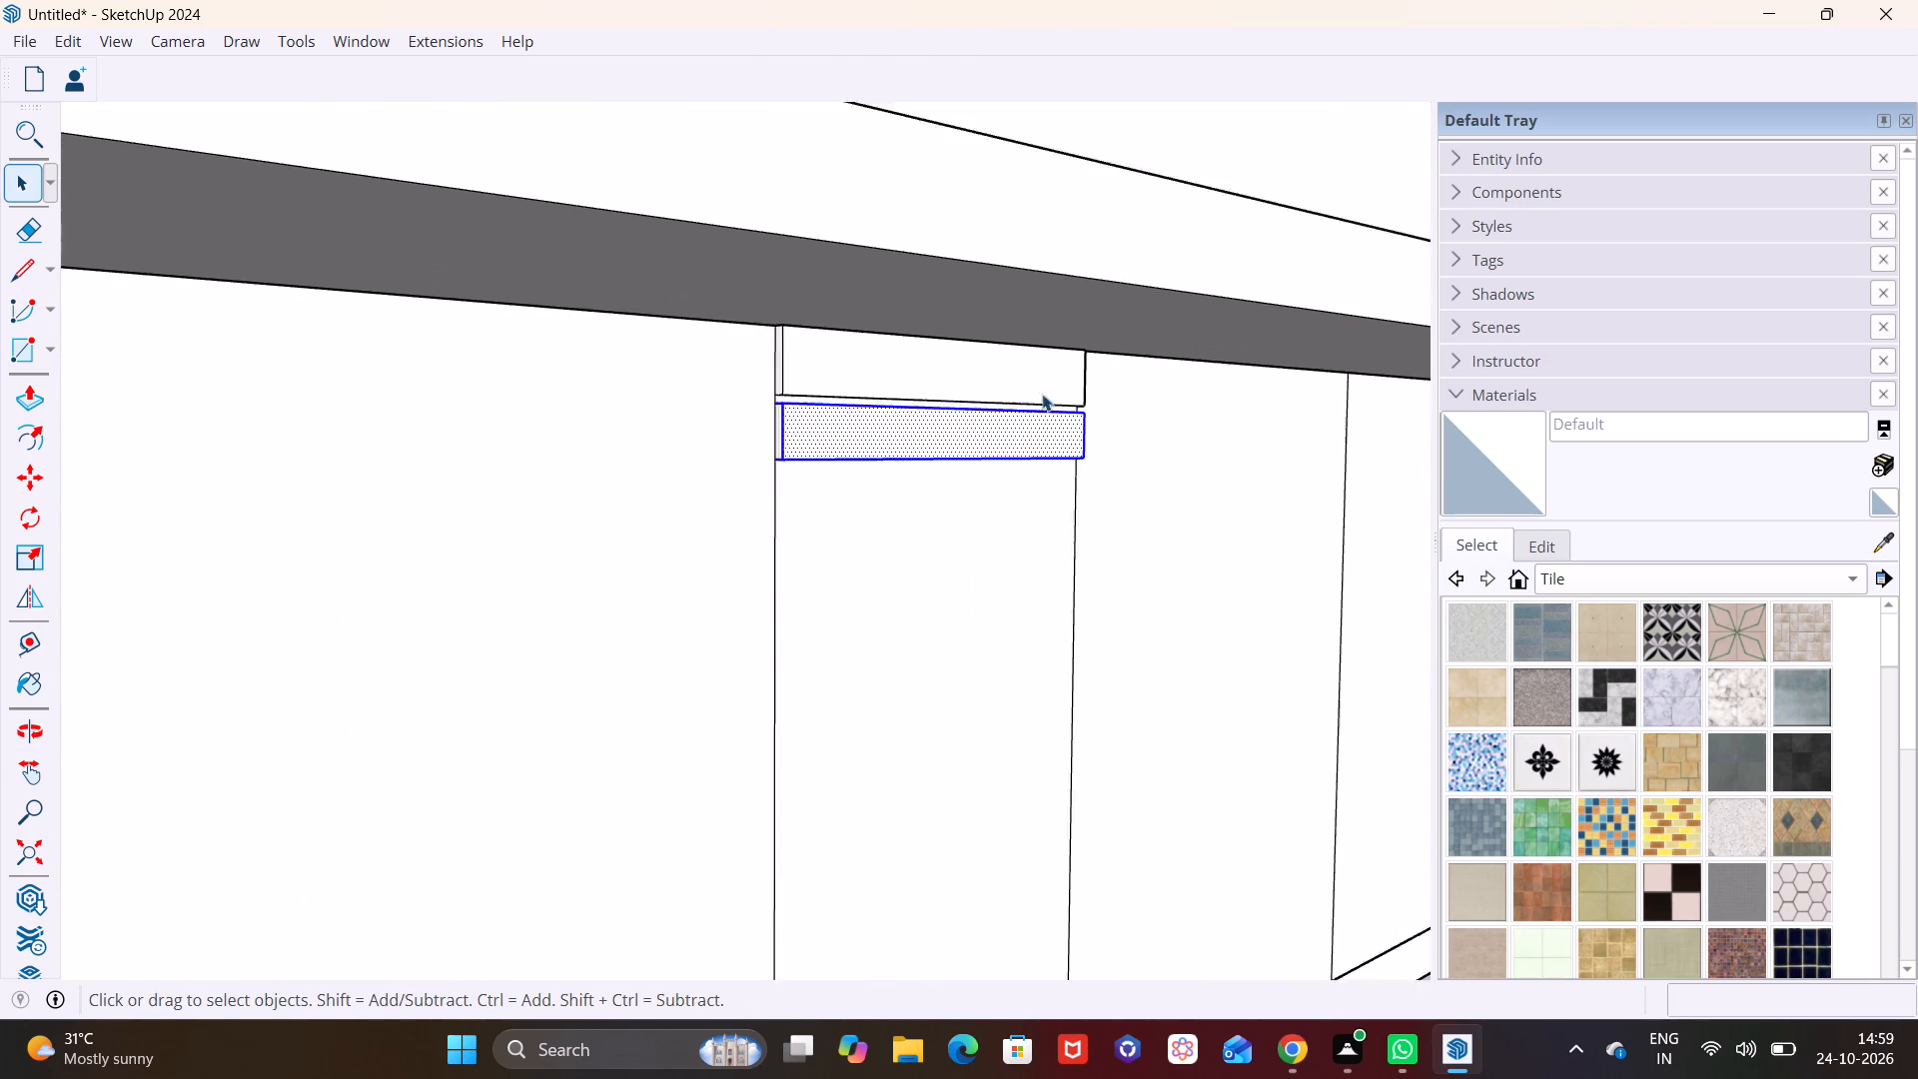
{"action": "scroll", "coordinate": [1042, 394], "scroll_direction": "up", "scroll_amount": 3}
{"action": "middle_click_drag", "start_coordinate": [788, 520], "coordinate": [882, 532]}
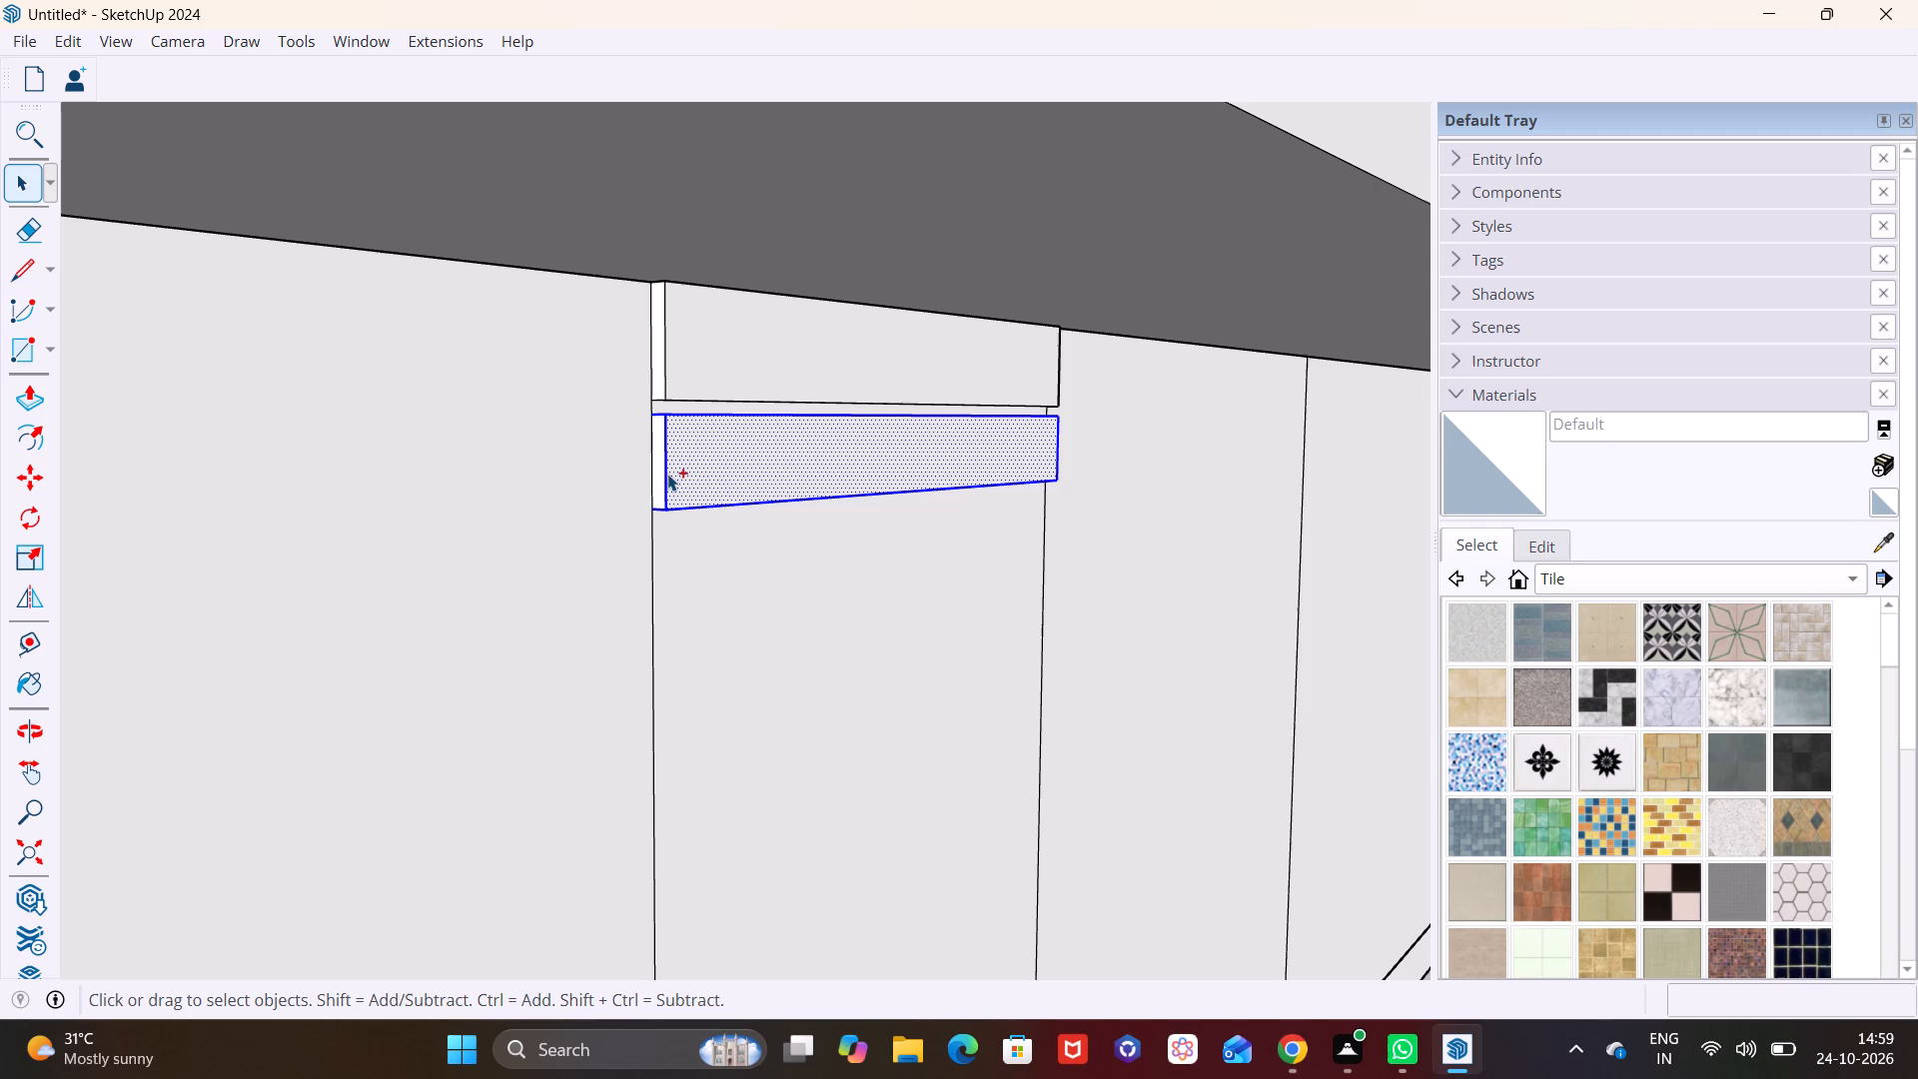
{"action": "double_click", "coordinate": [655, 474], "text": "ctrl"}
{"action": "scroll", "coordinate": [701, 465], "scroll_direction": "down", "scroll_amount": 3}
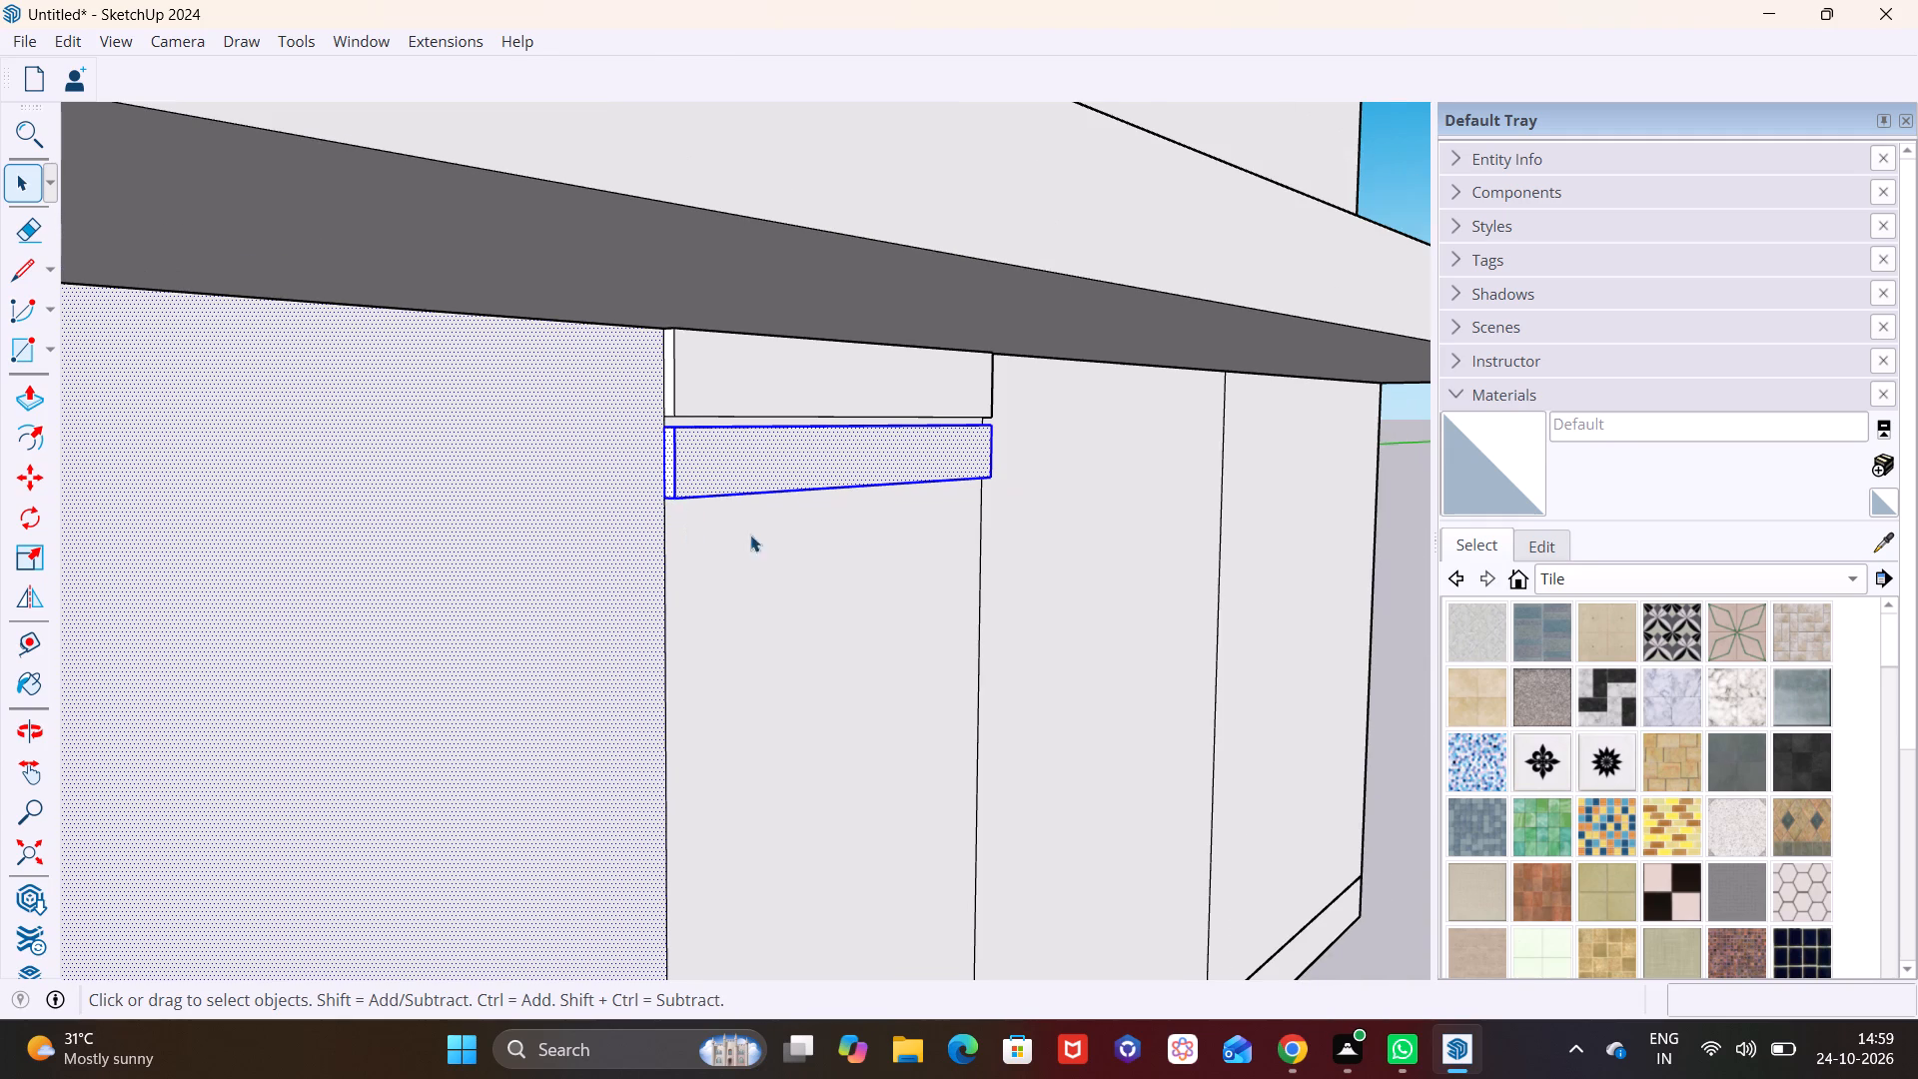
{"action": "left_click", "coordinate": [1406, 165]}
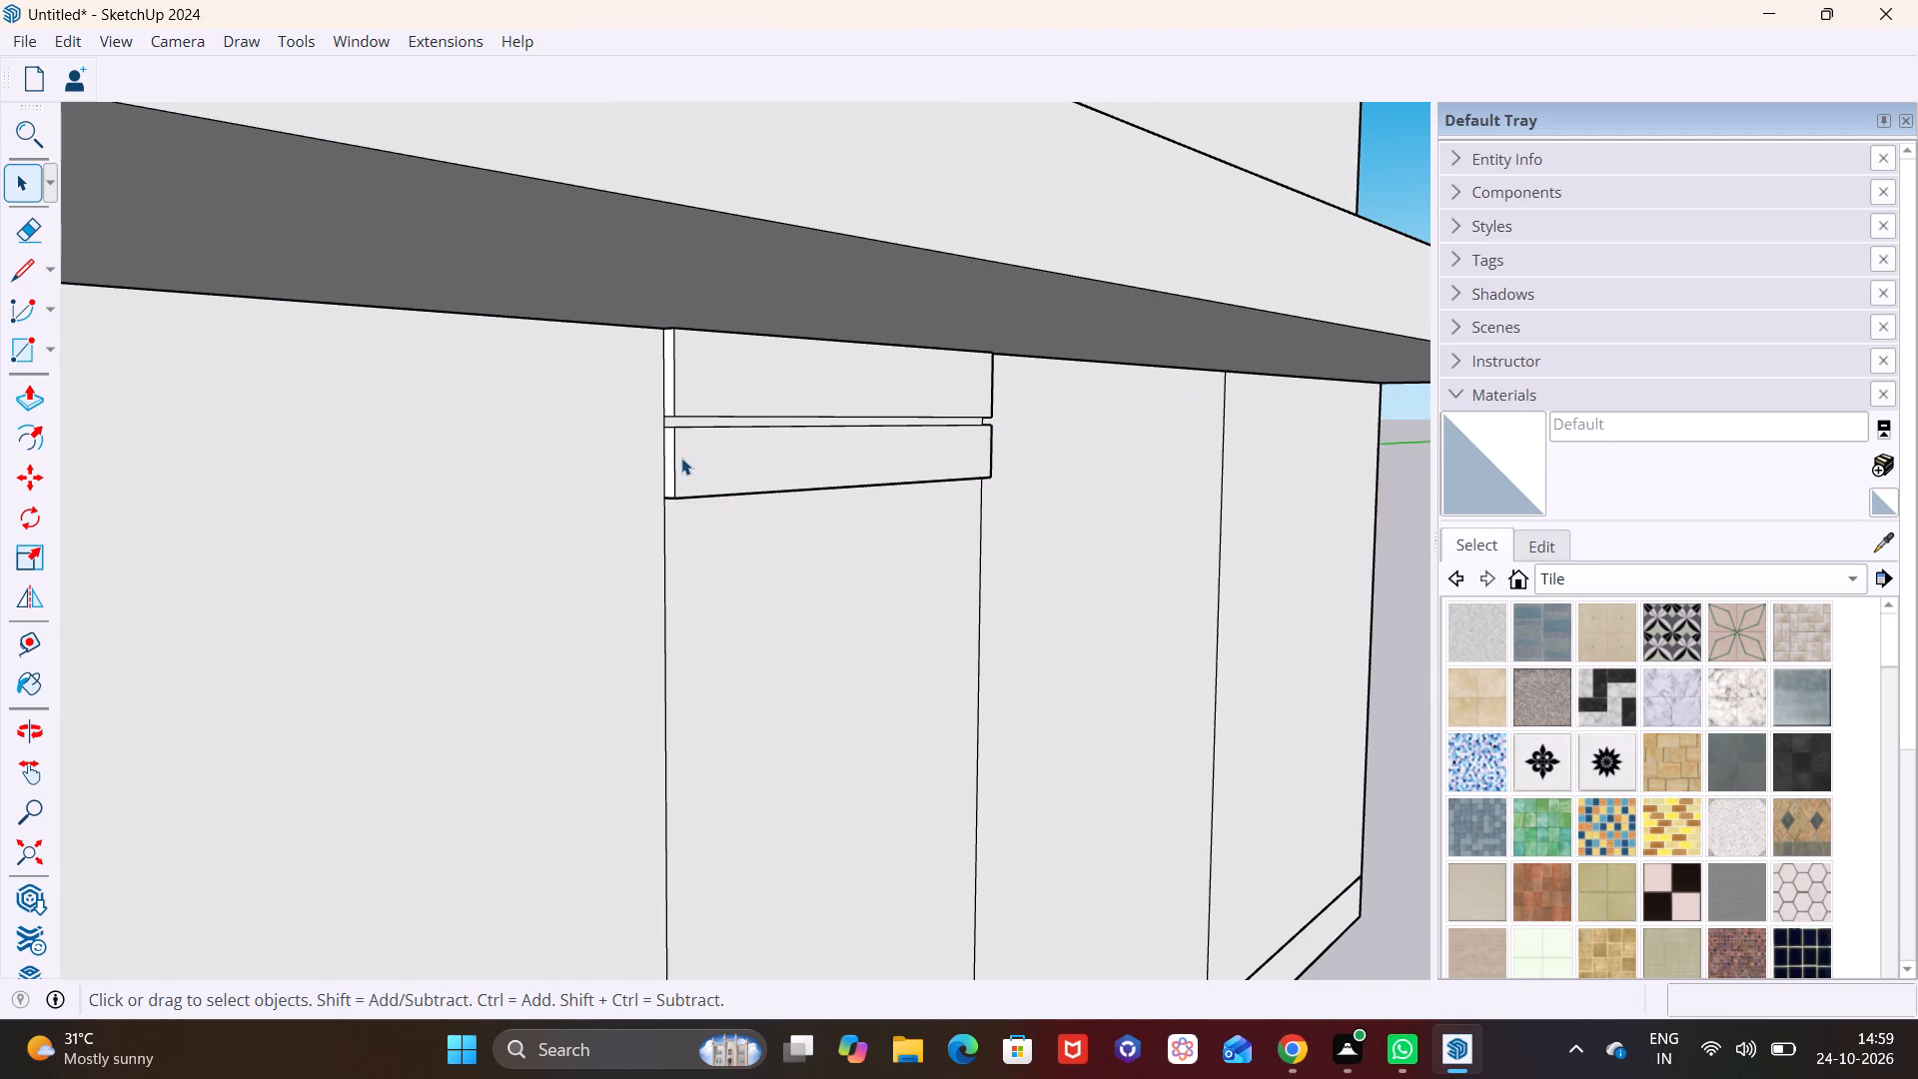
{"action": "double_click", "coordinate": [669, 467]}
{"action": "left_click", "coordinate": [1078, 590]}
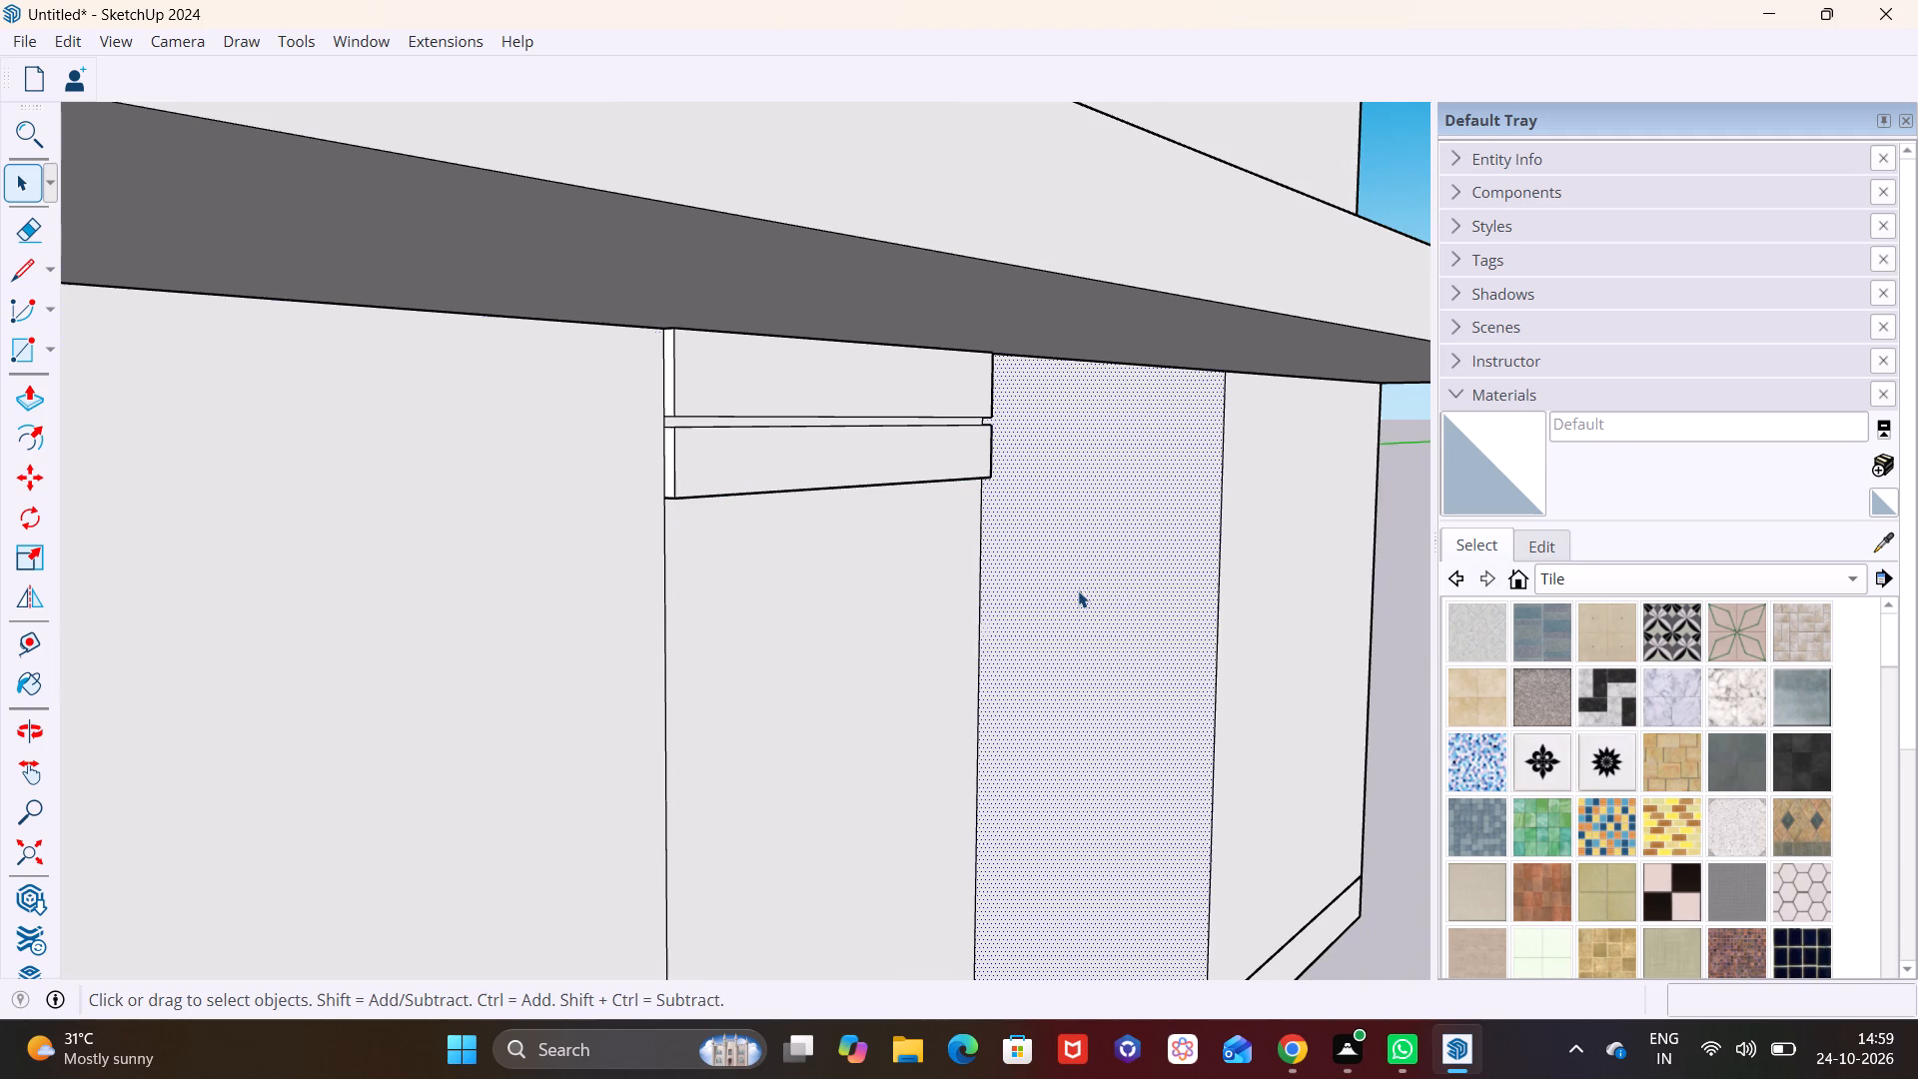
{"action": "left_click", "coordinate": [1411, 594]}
Copy the second slat straight down, leaving a small gap beneath it, and repeat the copy 15 times down the narrow panel.
{"action": "scroll", "coordinate": [787, 524], "scroll_direction": "up", "scroll_amount": 6}
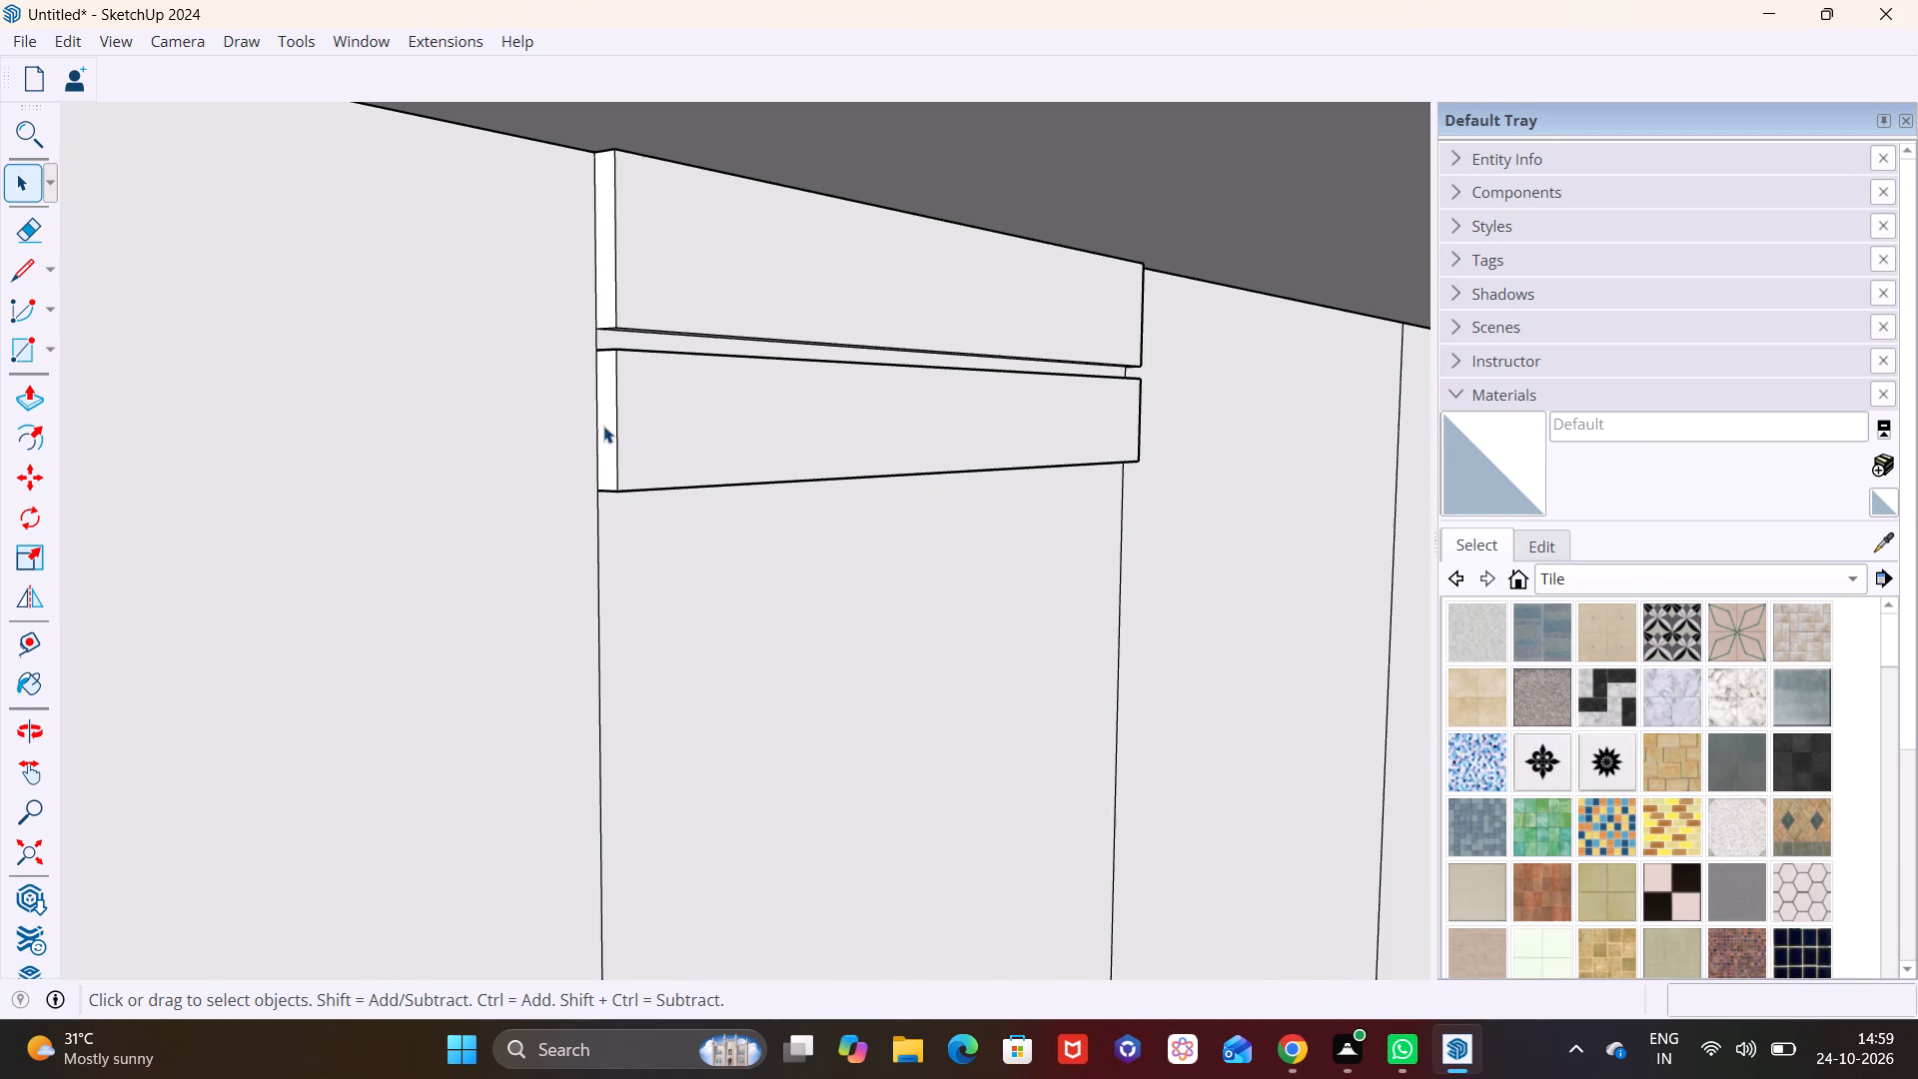
{"action": "double_click", "coordinate": [605, 423]}
{"action": "double_click", "coordinate": [677, 433], "text": "ctrl"}
{"action": "middle_click_drag", "start_coordinate": [689, 471], "coordinate": [668, 374]}
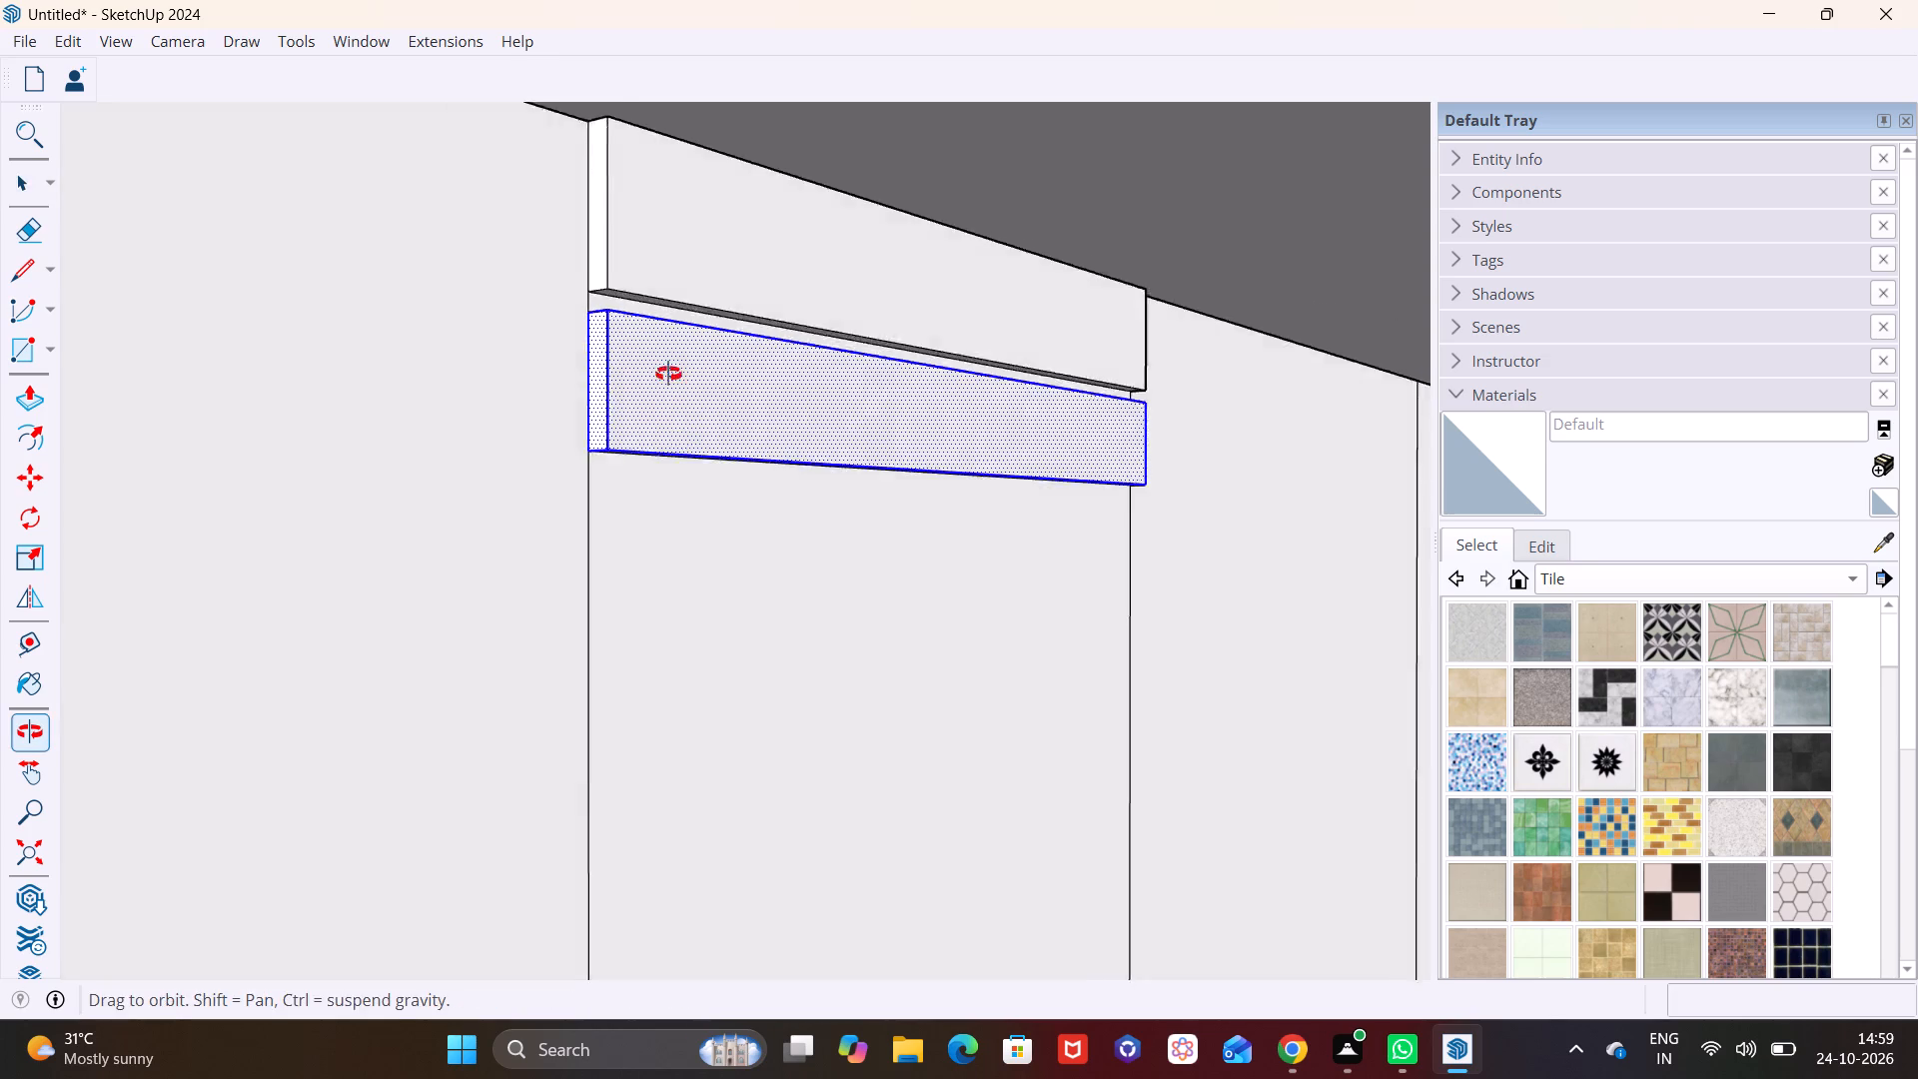
{"action": "middle_click_drag", "start_coordinate": [668, 374], "coordinate": [665, 327]}
{"action": "double_click", "coordinate": [676, 399], "text": "ctrl"}
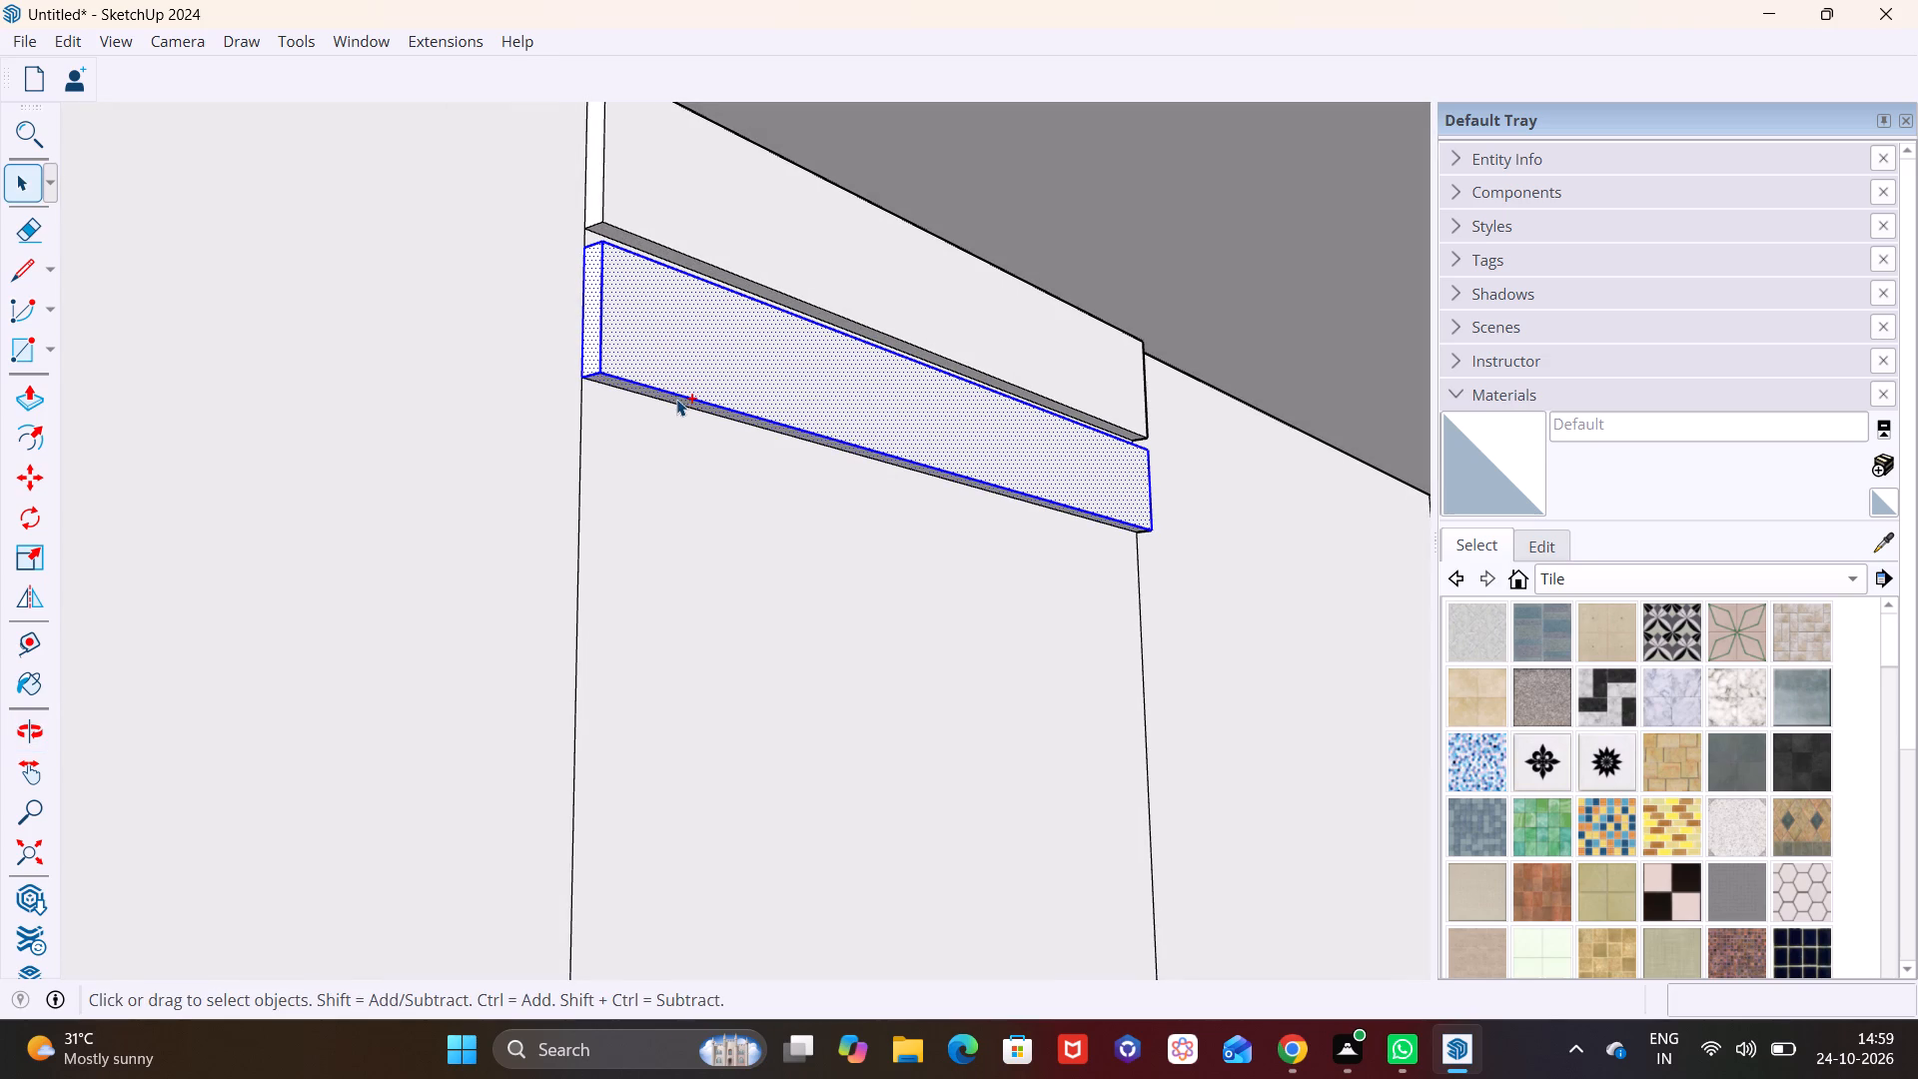
{"action": "scroll", "coordinate": [729, 378], "scroll_direction": "down", "scroll_amount": 2}
{"action": "middle_click_drag", "start_coordinate": [820, 357], "coordinate": [361, 683]}
{"action": "middle_click_drag", "start_coordinate": [910, 604], "coordinate": [875, 497]}
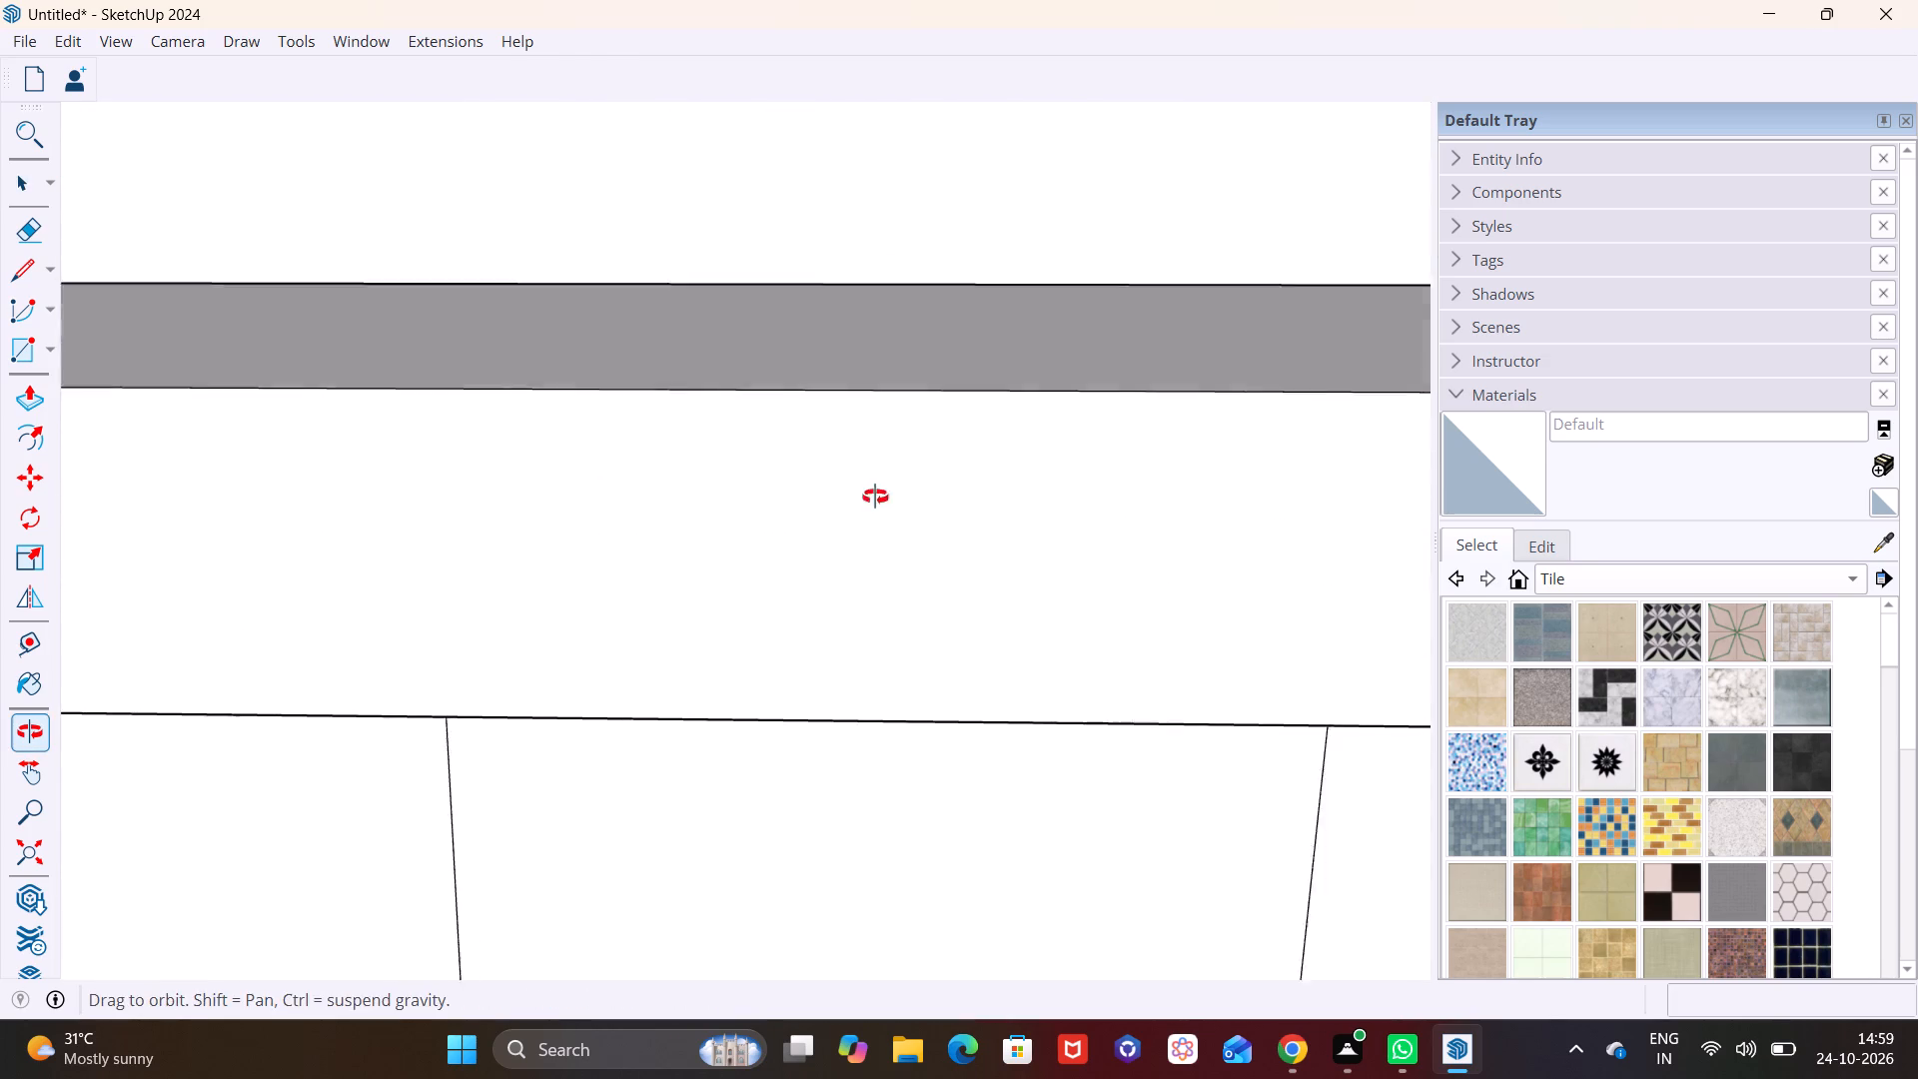
{"action": "middle_click_drag", "start_coordinate": [875, 497], "coordinate": [847, 423]}
{"action": "middle_click_drag", "start_coordinate": [984, 680], "coordinate": [767, 321], "text": "shift"}
{"action": "middle_click_drag", "start_coordinate": [1121, 538], "coordinate": [837, 563]}
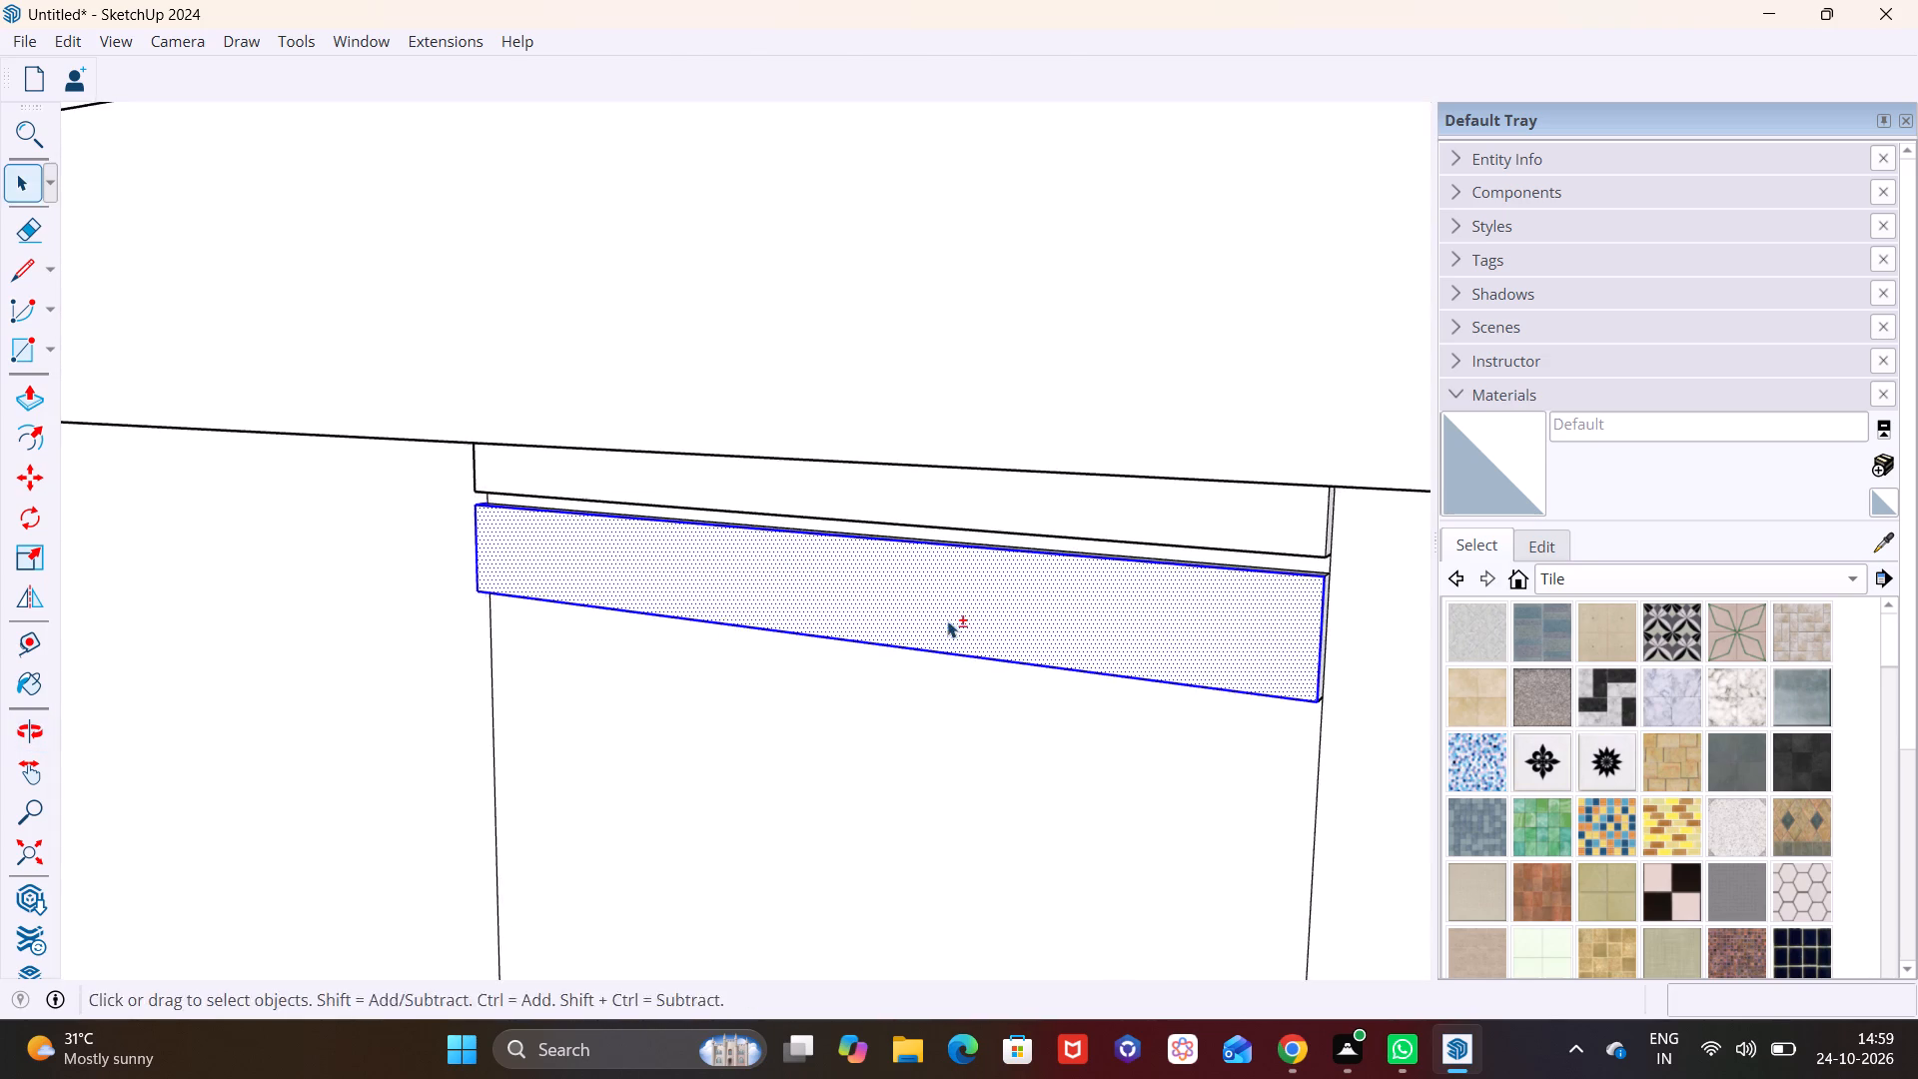
{"action": "middle_click_drag", "start_coordinate": [940, 609], "coordinate": [859, 416], "text": "shift"}
{"action": "middle_click_drag", "start_coordinate": [1235, 412], "coordinate": [1094, 418]}
{"action": "scroll", "coordinate": [1343, 331], "scroll_direction": "up", "scroll_amount": 7}
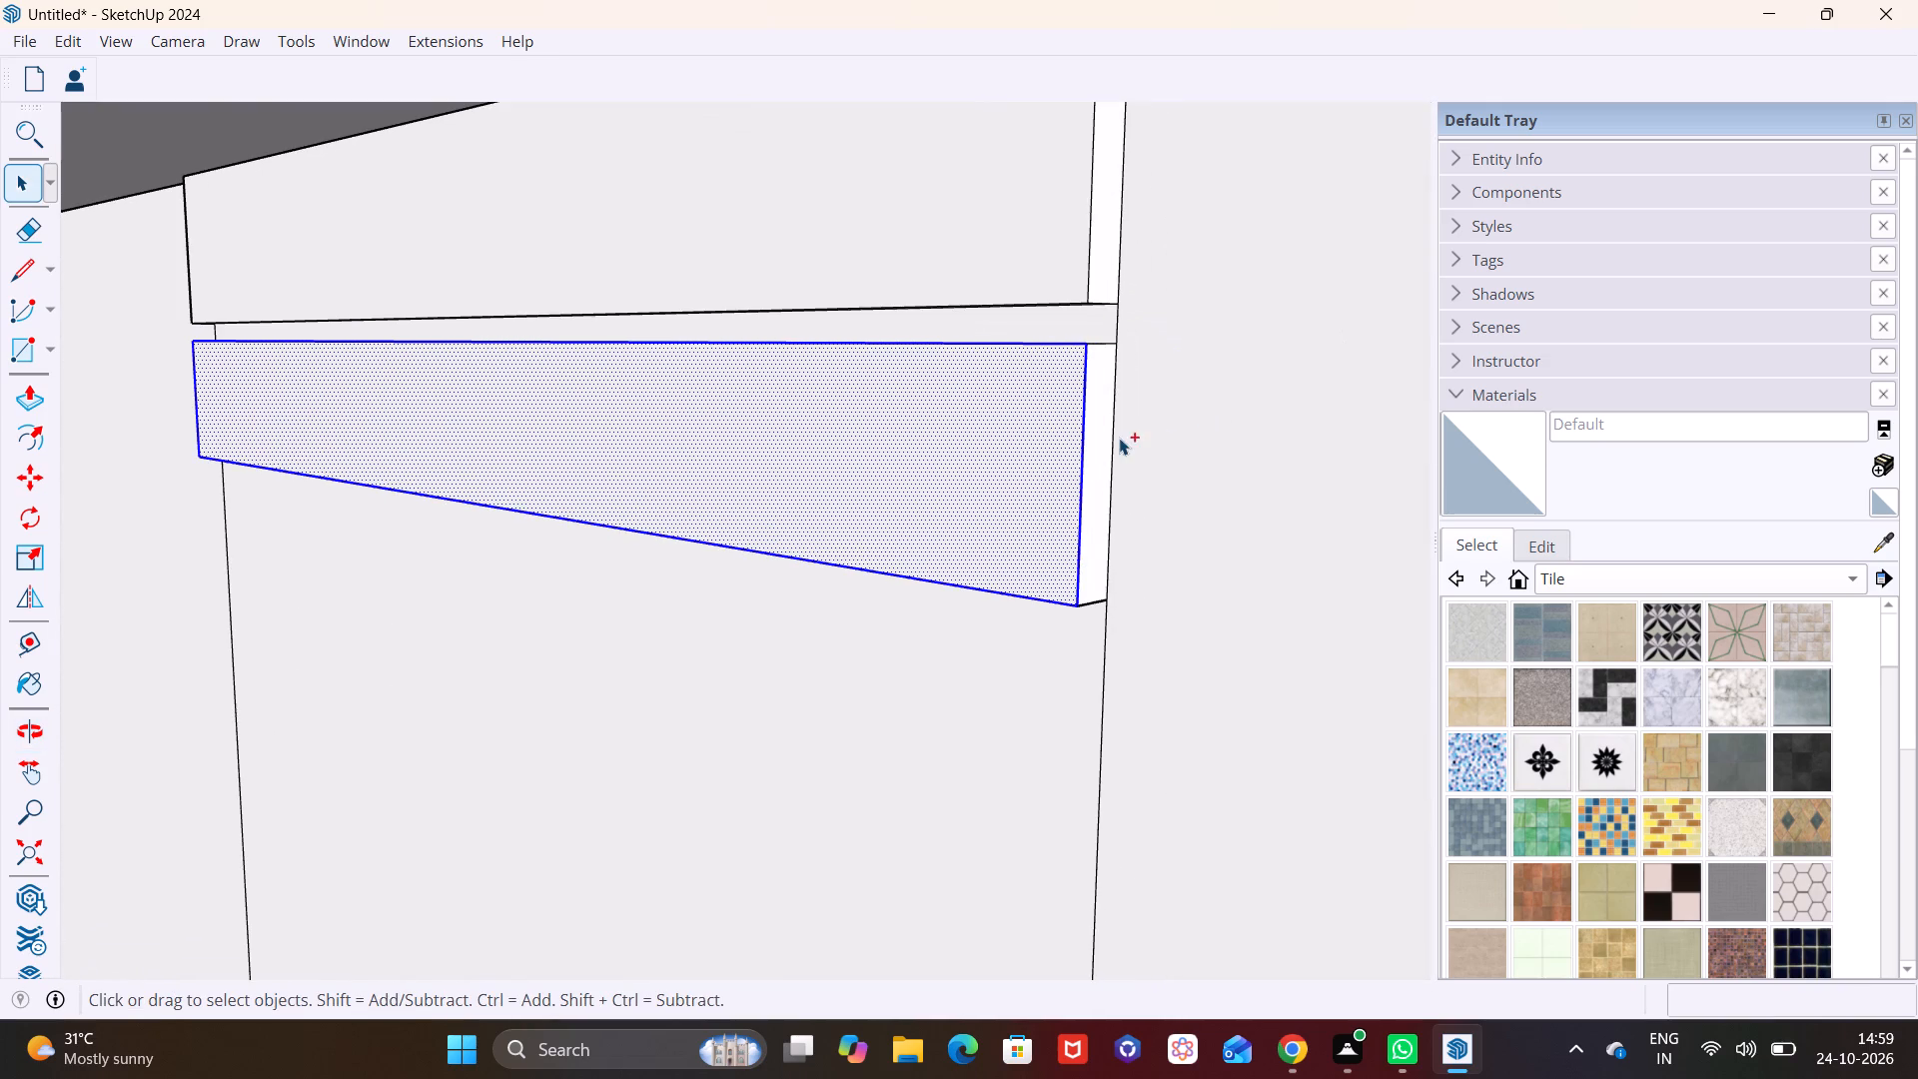
{"action": "double_click", "coordinate": [1107, 445], "text": "ctrl"}
{"action": "middle_click_drag", "start_coordinate": [1062, 378], "coordinate": [1030, 463]}
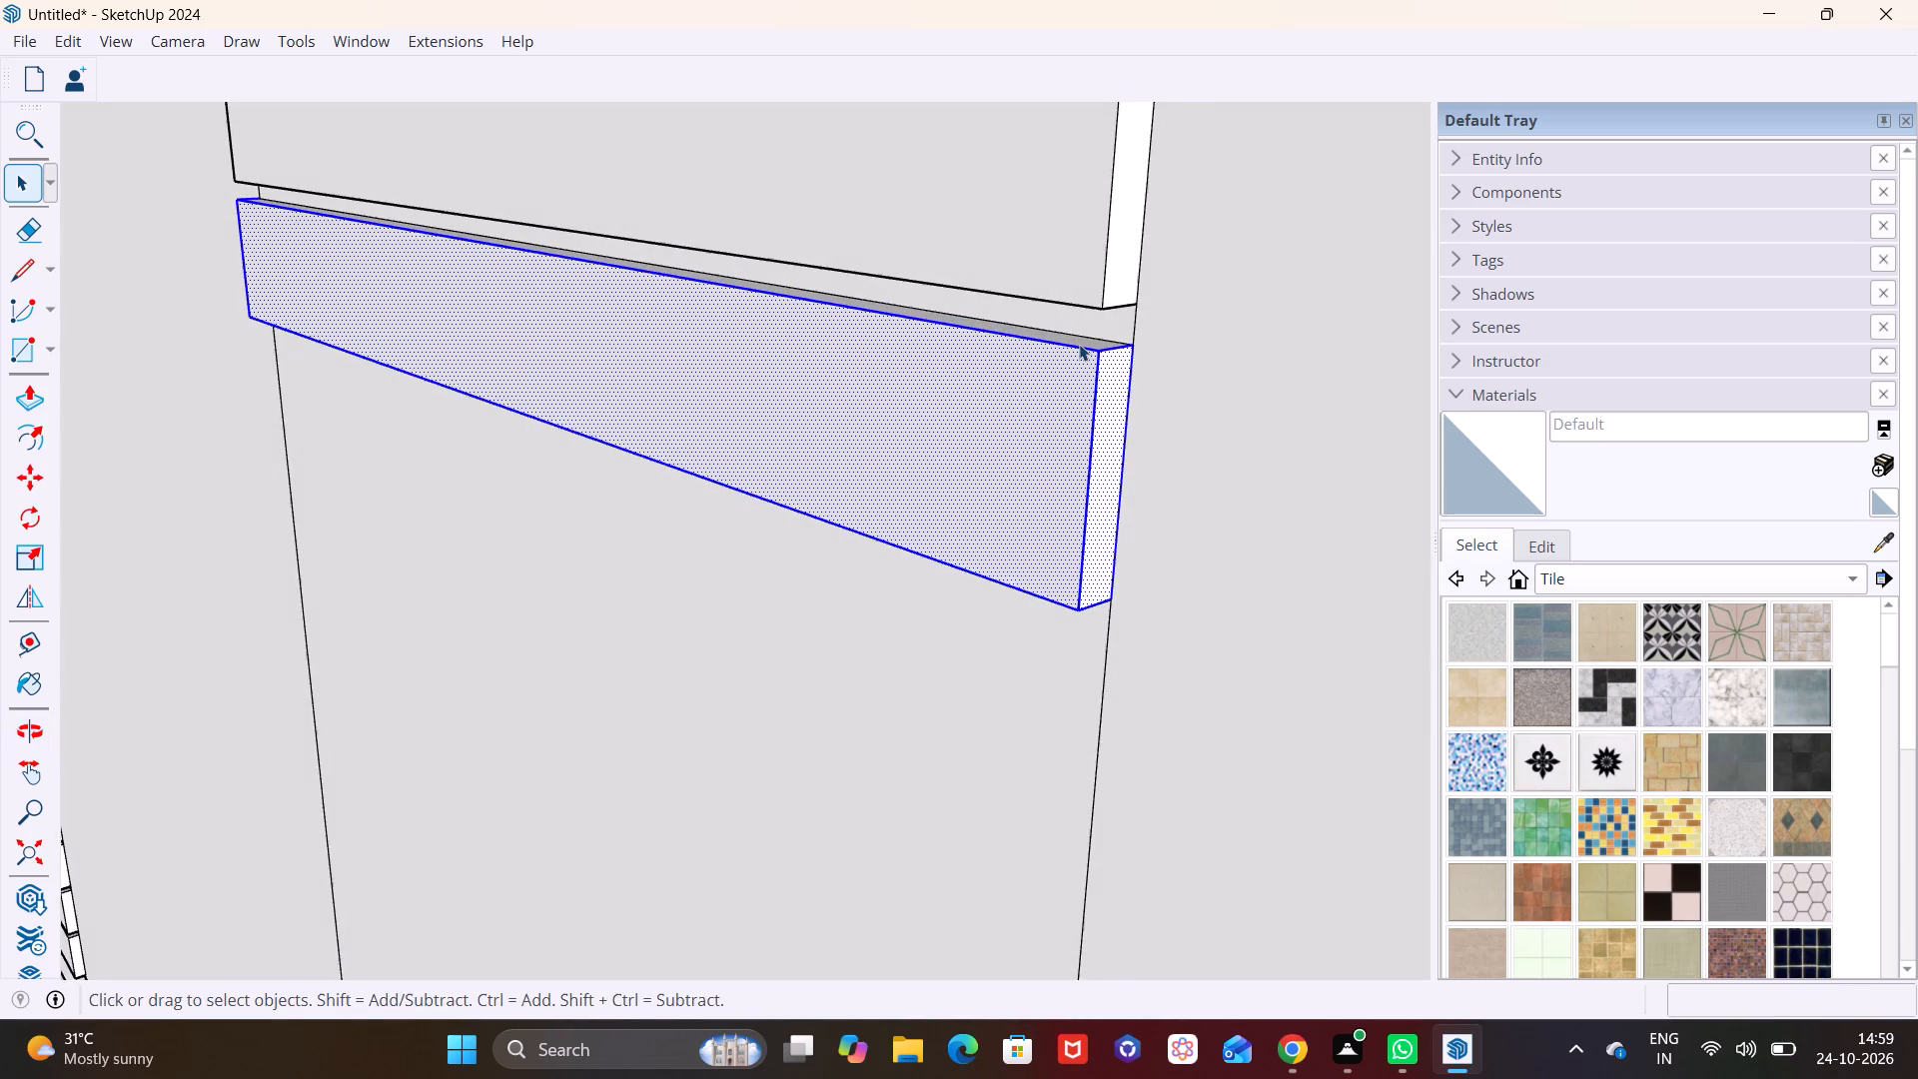
{"action": "scroll", "coordinate": [1079, 343], "scroll_direction": "up", "scroll_amount": 6}
{"action": "double_click", "coordinate": [1084, 340], "text": "ctrl"}
{"action": "scroll", "coordinate": [1029, 380], "scroll_direction": "up", "scroll_amount": 1}
{"action": "scroll", "coordinate": [1004, 482], "scroll_direction": "down", "scroll_amount": 12}
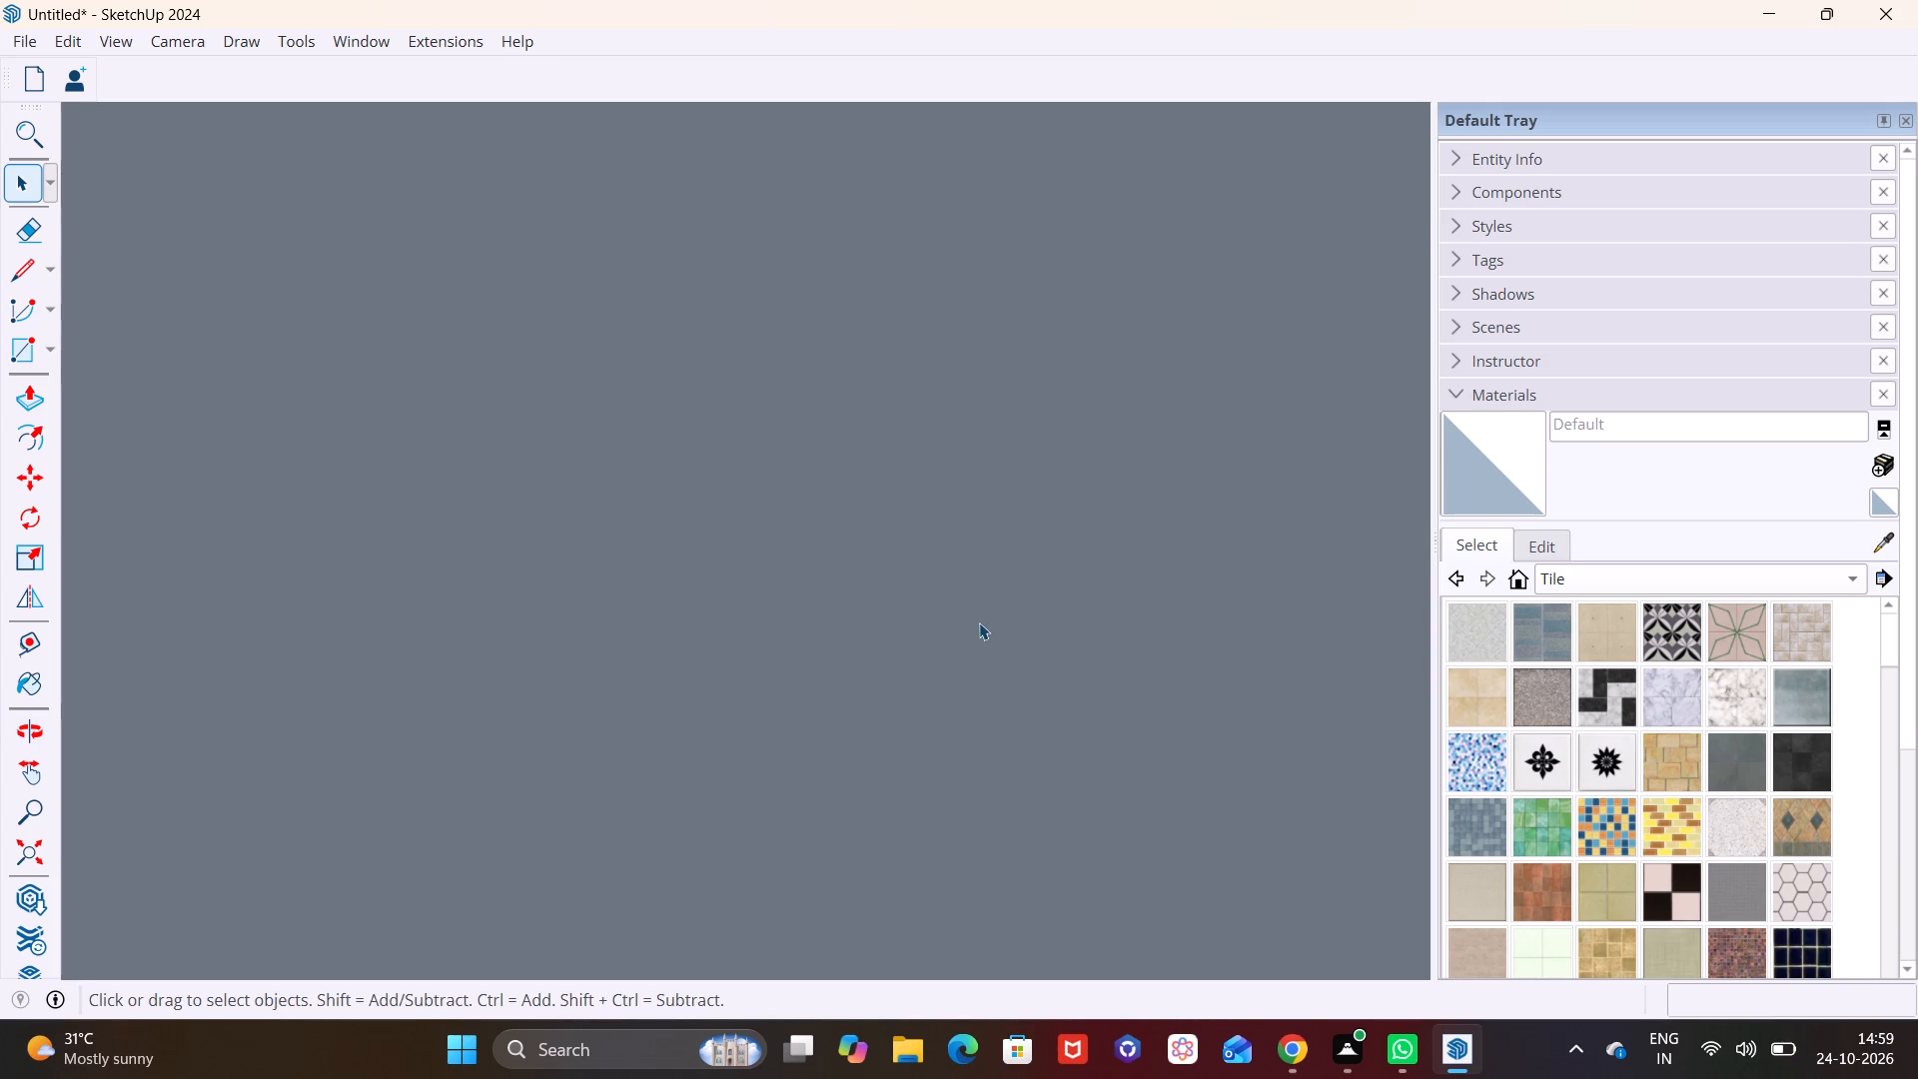
{"action": "scroll", "coordinate": [979, 622], "scroll_direction": "down", "scroll_amount": 20}
{"action": "scroll", "coordinate": [979, 622], "scroll_direction": "down", "scroll_amount": 16}
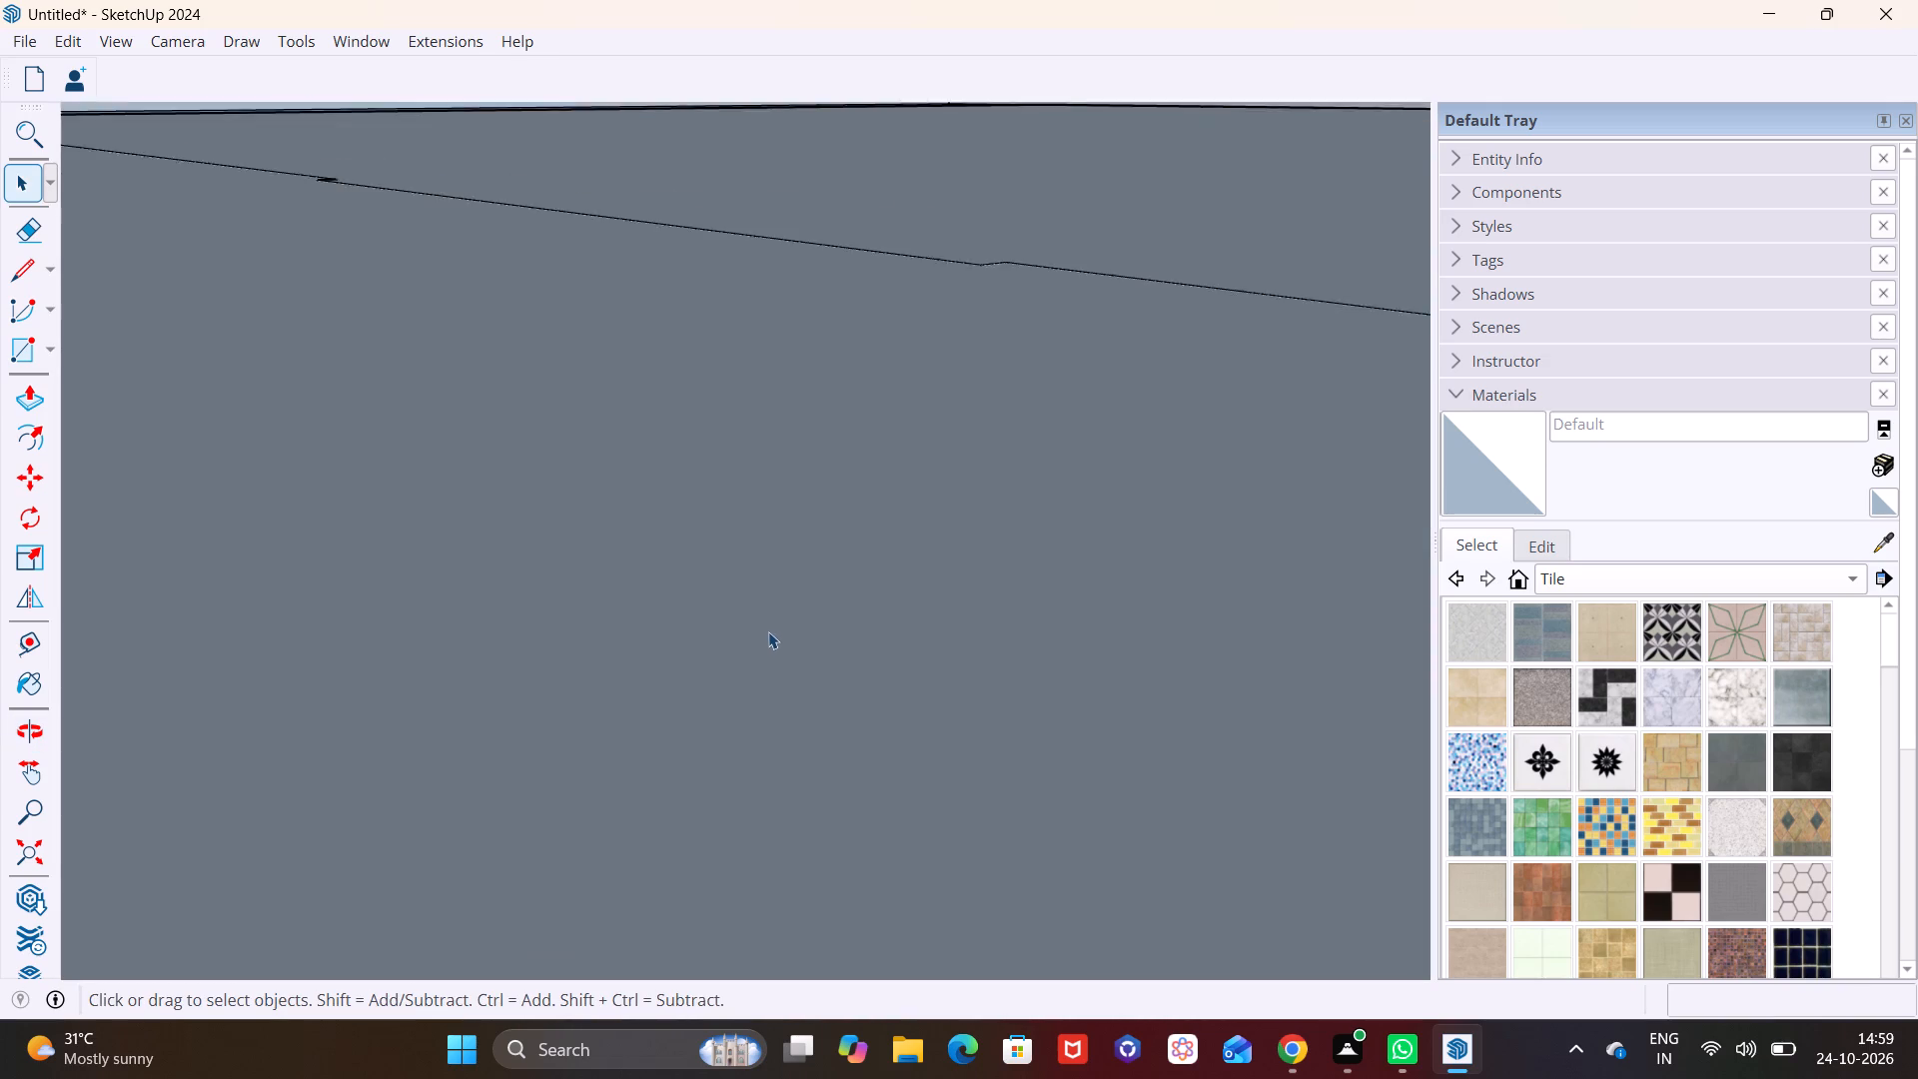
{"action": "scroll", "coordinate": [768, 631], "scroll_direction": "down", "scroll_amount": 20}
{"action": "scroll", "coordinate": [768, 631], "scroll_direction": "down", "scroll_amount": 15}
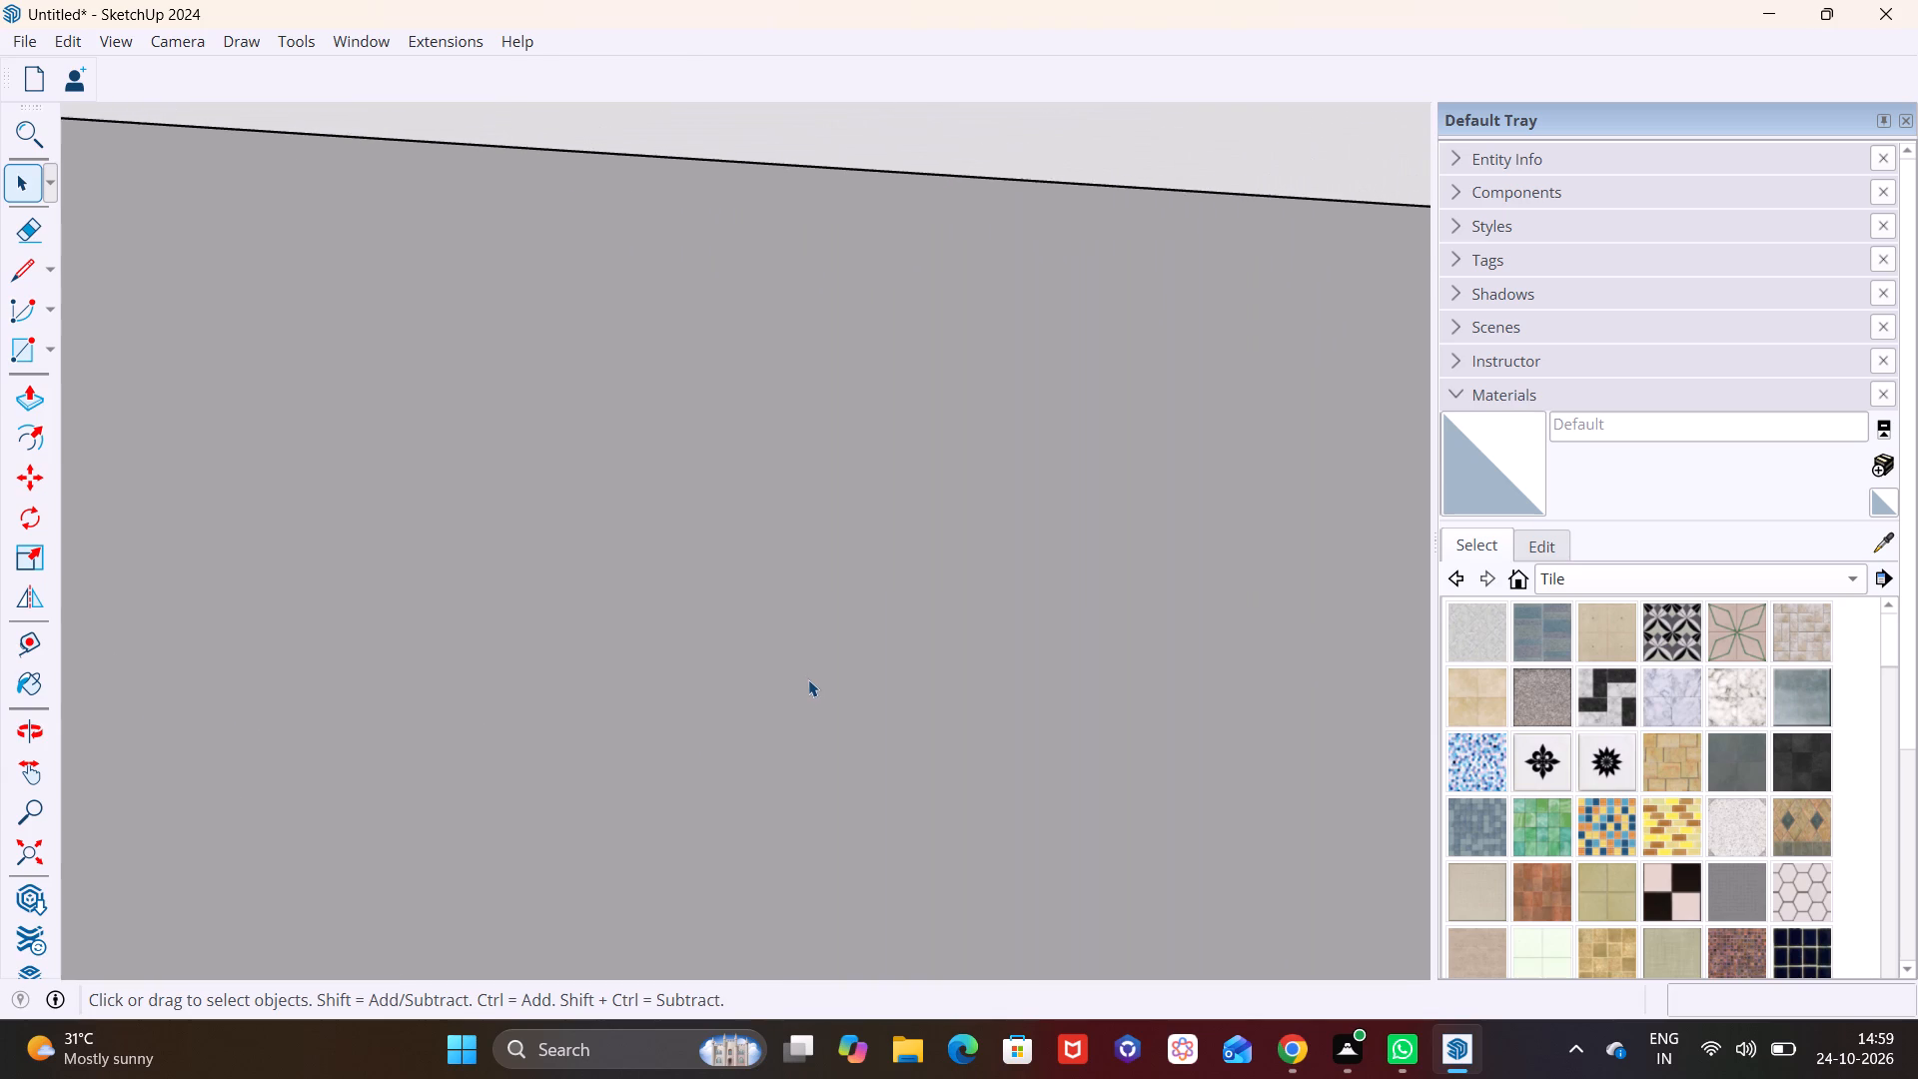
{"action": "scroll", "coordinate": [808, 679], "scroll_direction": "down", "scroll_amount": 17}
{"action": "middle_click_drag", "start_coordinate": [797, 706], "coordinate": [945, 418], "text": "shift"}
{"action": "middle_click_drag", "start_coordinate": [901, 585], "coordinate": [1060, 341]}
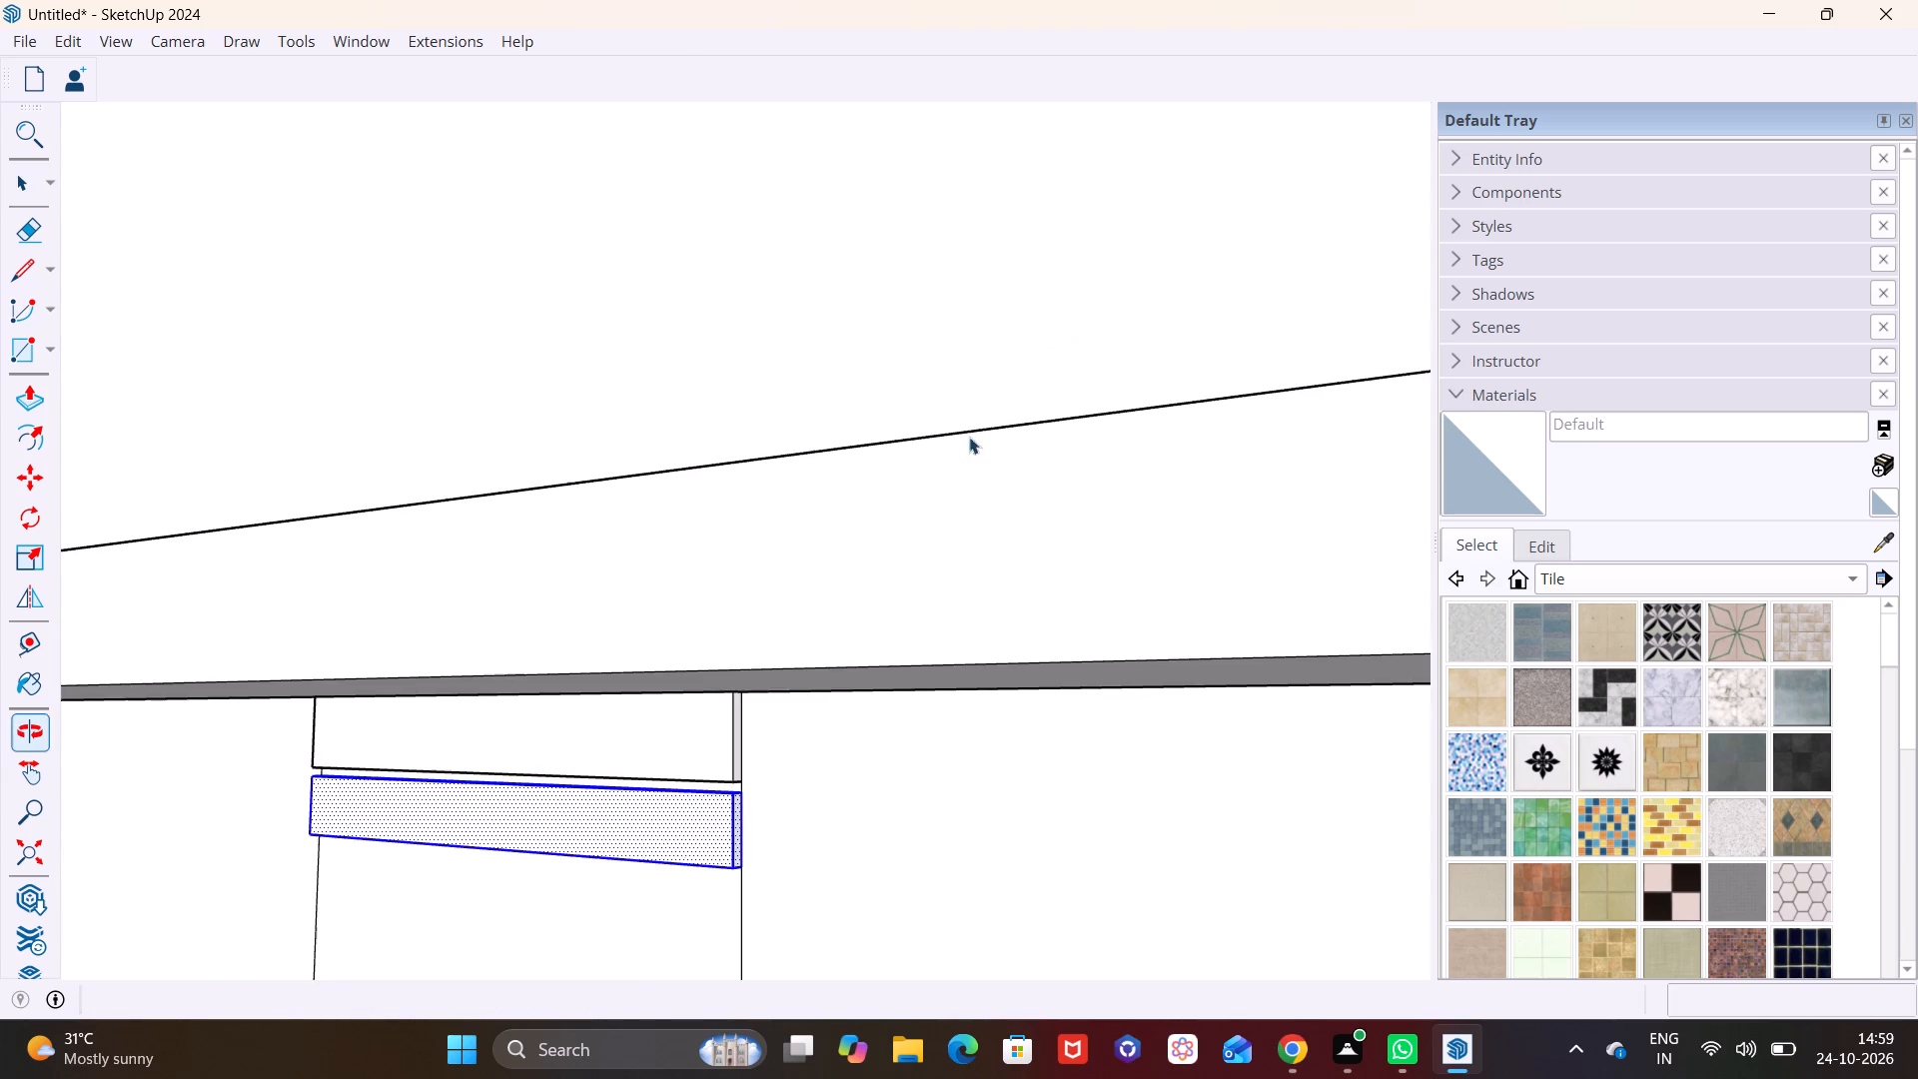
{"action": "middle_click_drag", "start_coordinate": [744, 650], "coordinate": [1039, 252], "text": "shift"}
{"action": "middle_click_drag", "start_coordinate": [917, 511], "coordinate": [773, 560]}
{"action": "scroll", "coordinate": [920, 642], "scroll_direction": "up", "scroll_amount": 1, "text": "shift"}
{"action": "middle_click_drag", "start_coordinate": [921, 641], "coordinate": [922, 390], "text": "shift"}
{"action": "middle_click_drag", "start_coordinate": [901, 432], "coordinate": [853, 465]}
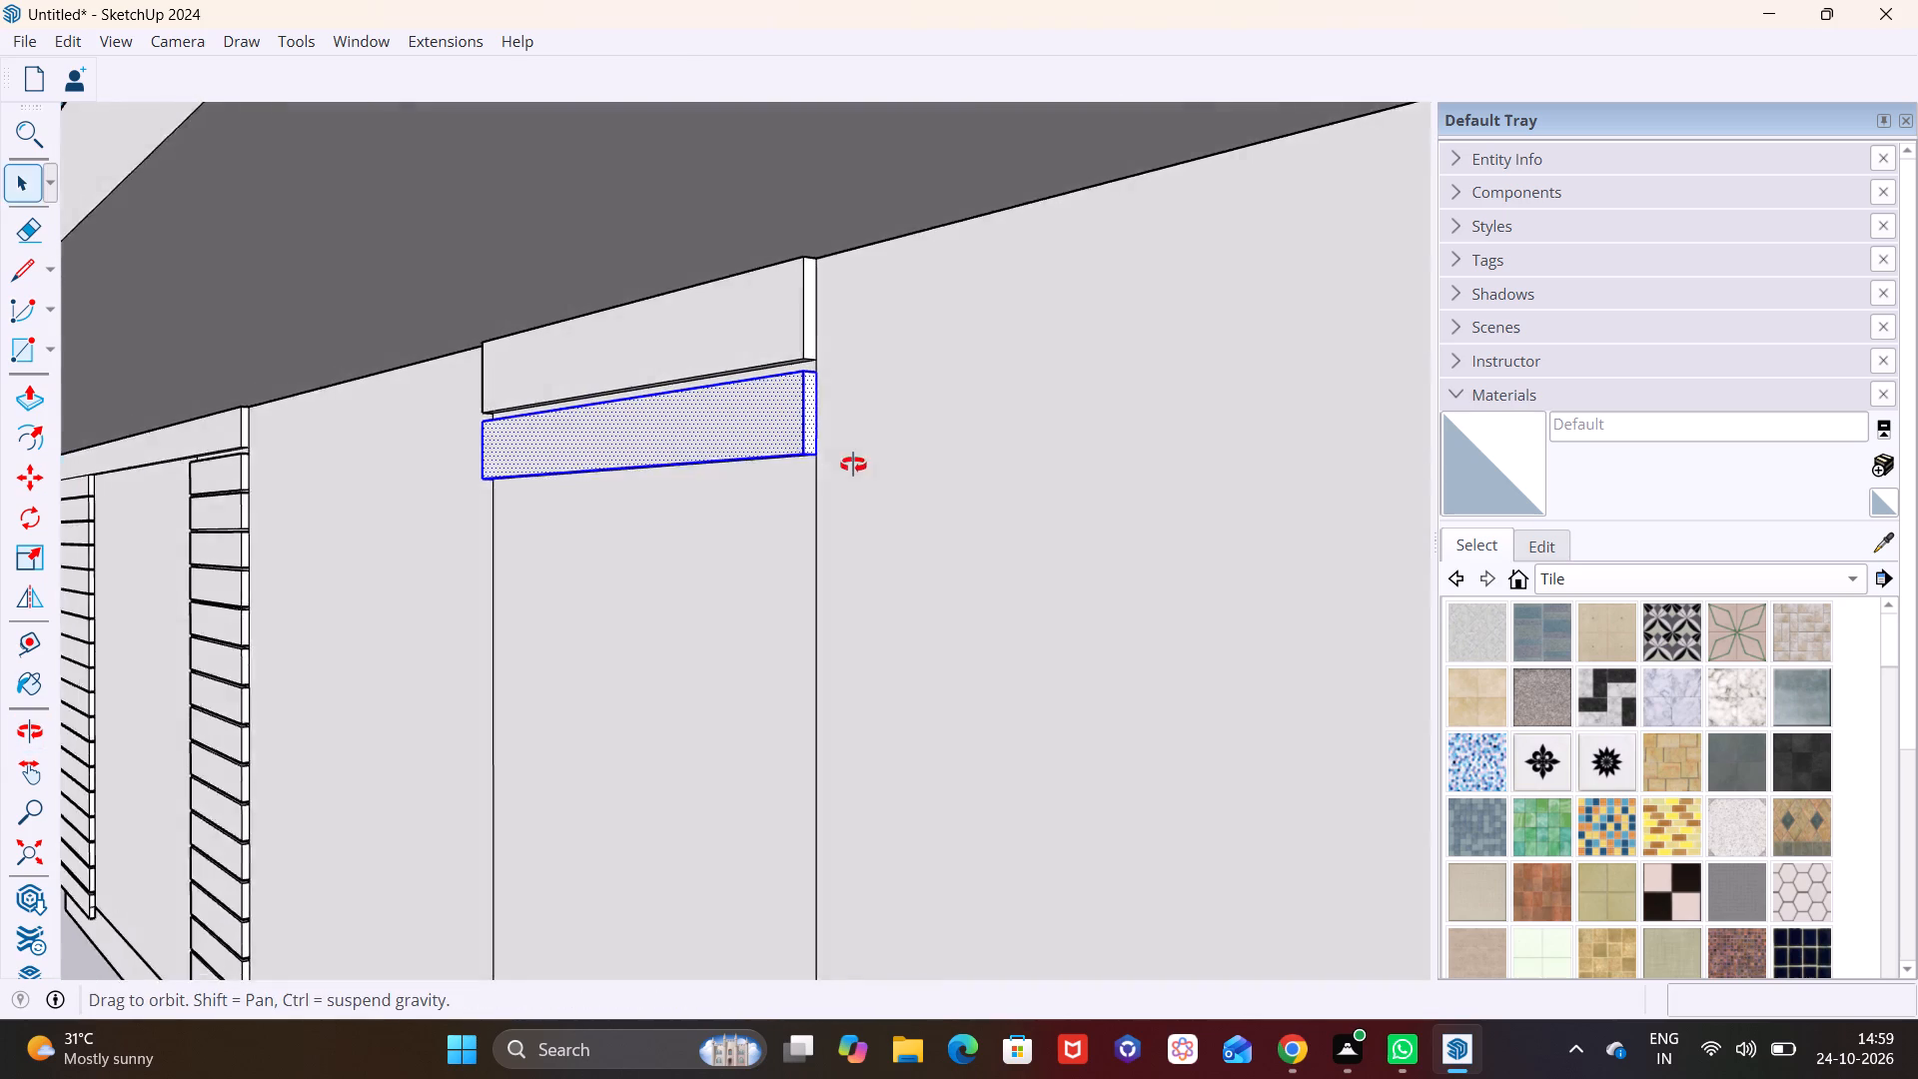
{"action": "middle_click_drag", "start_coordinate": [853, 465], "coordinate": [833, 497]}
{"action": "key", "text": "m"}
{"action": "left_click", "coordinate": [796, 399]}
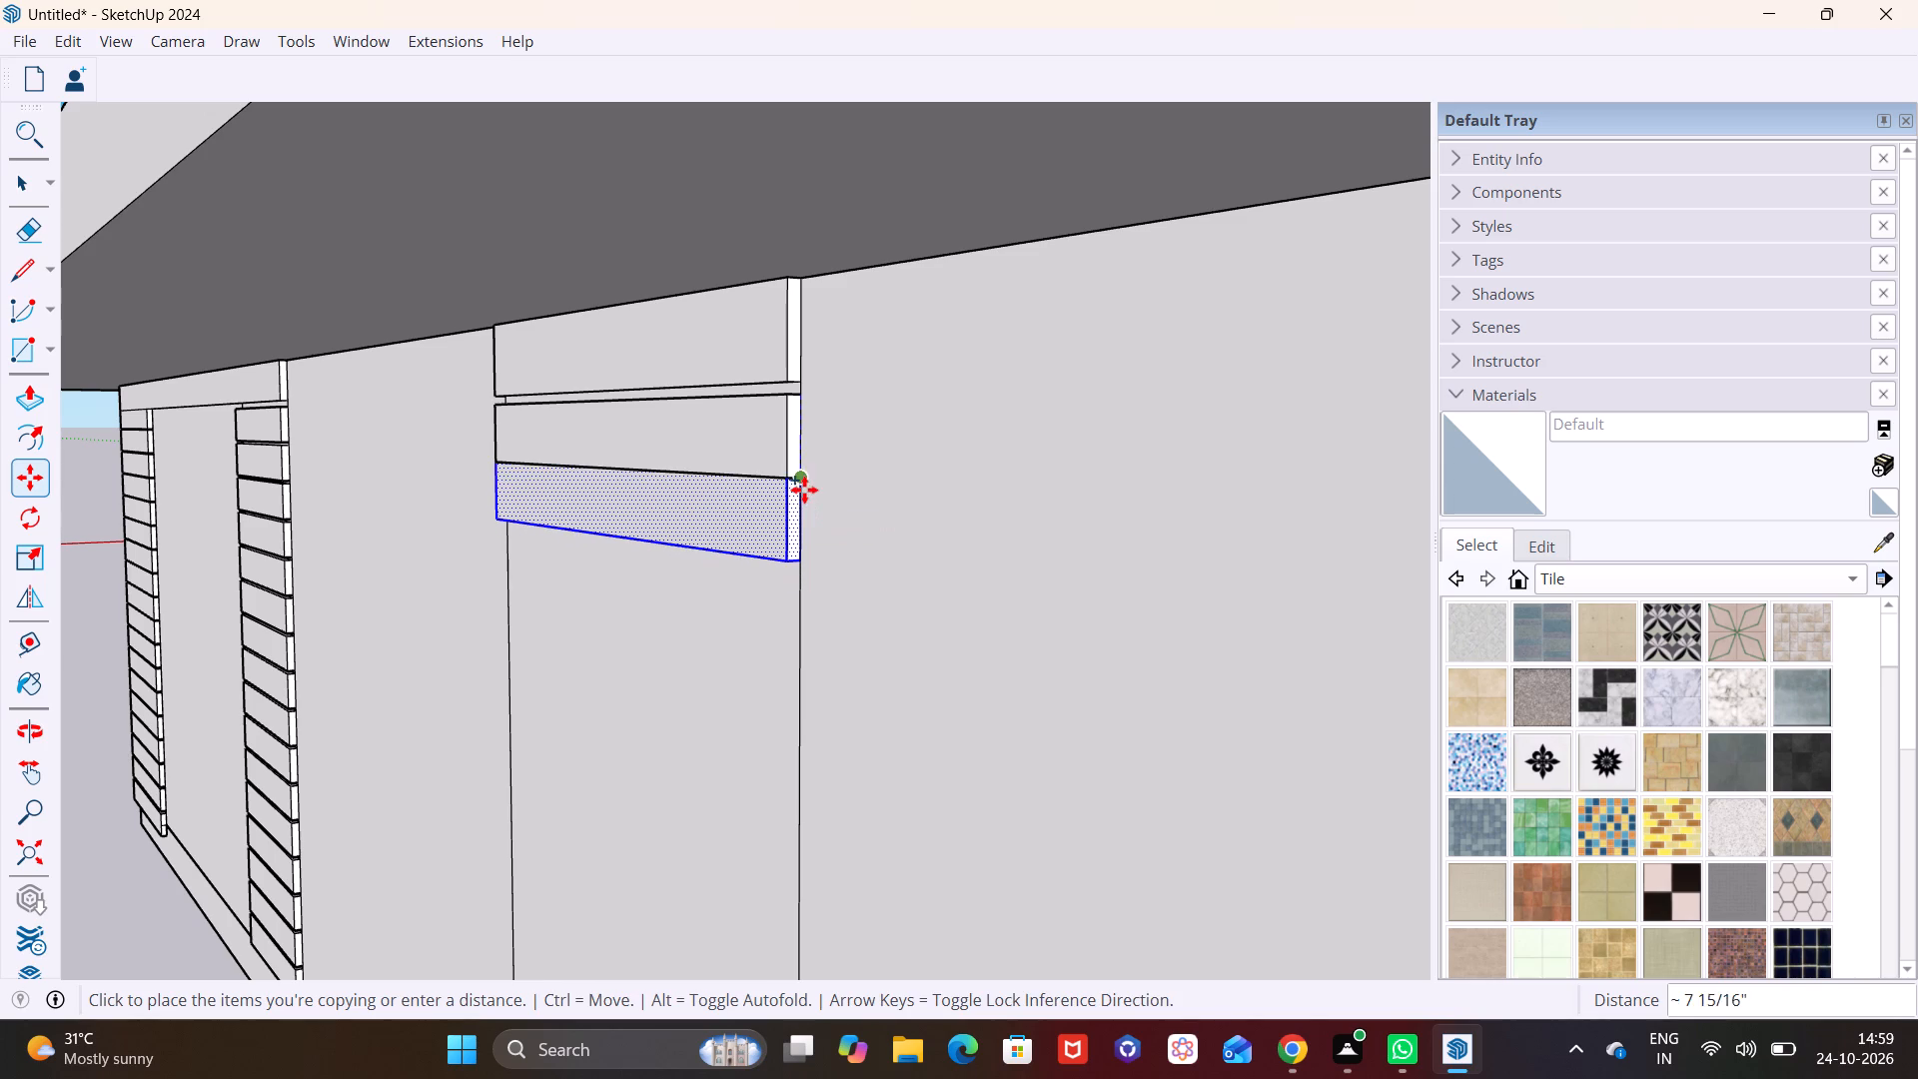
{"action": "left_click", "coordinate": [807, 493]}
{"action": "type", "text": "*15"}
{"action": "key", "text": "Return"}
Delete the front face of the lowest surplus slat and most faces and edges of the slat above it, over the plinth.
{"action": "scroll", "coordinate": [956, 769], "scroll_direction": "down", "scroll_amount": 8}
{"action": "middle_click_drag", "start_coordinate": [964, 859], "coordinate": [894, 748], "text": "shift"}
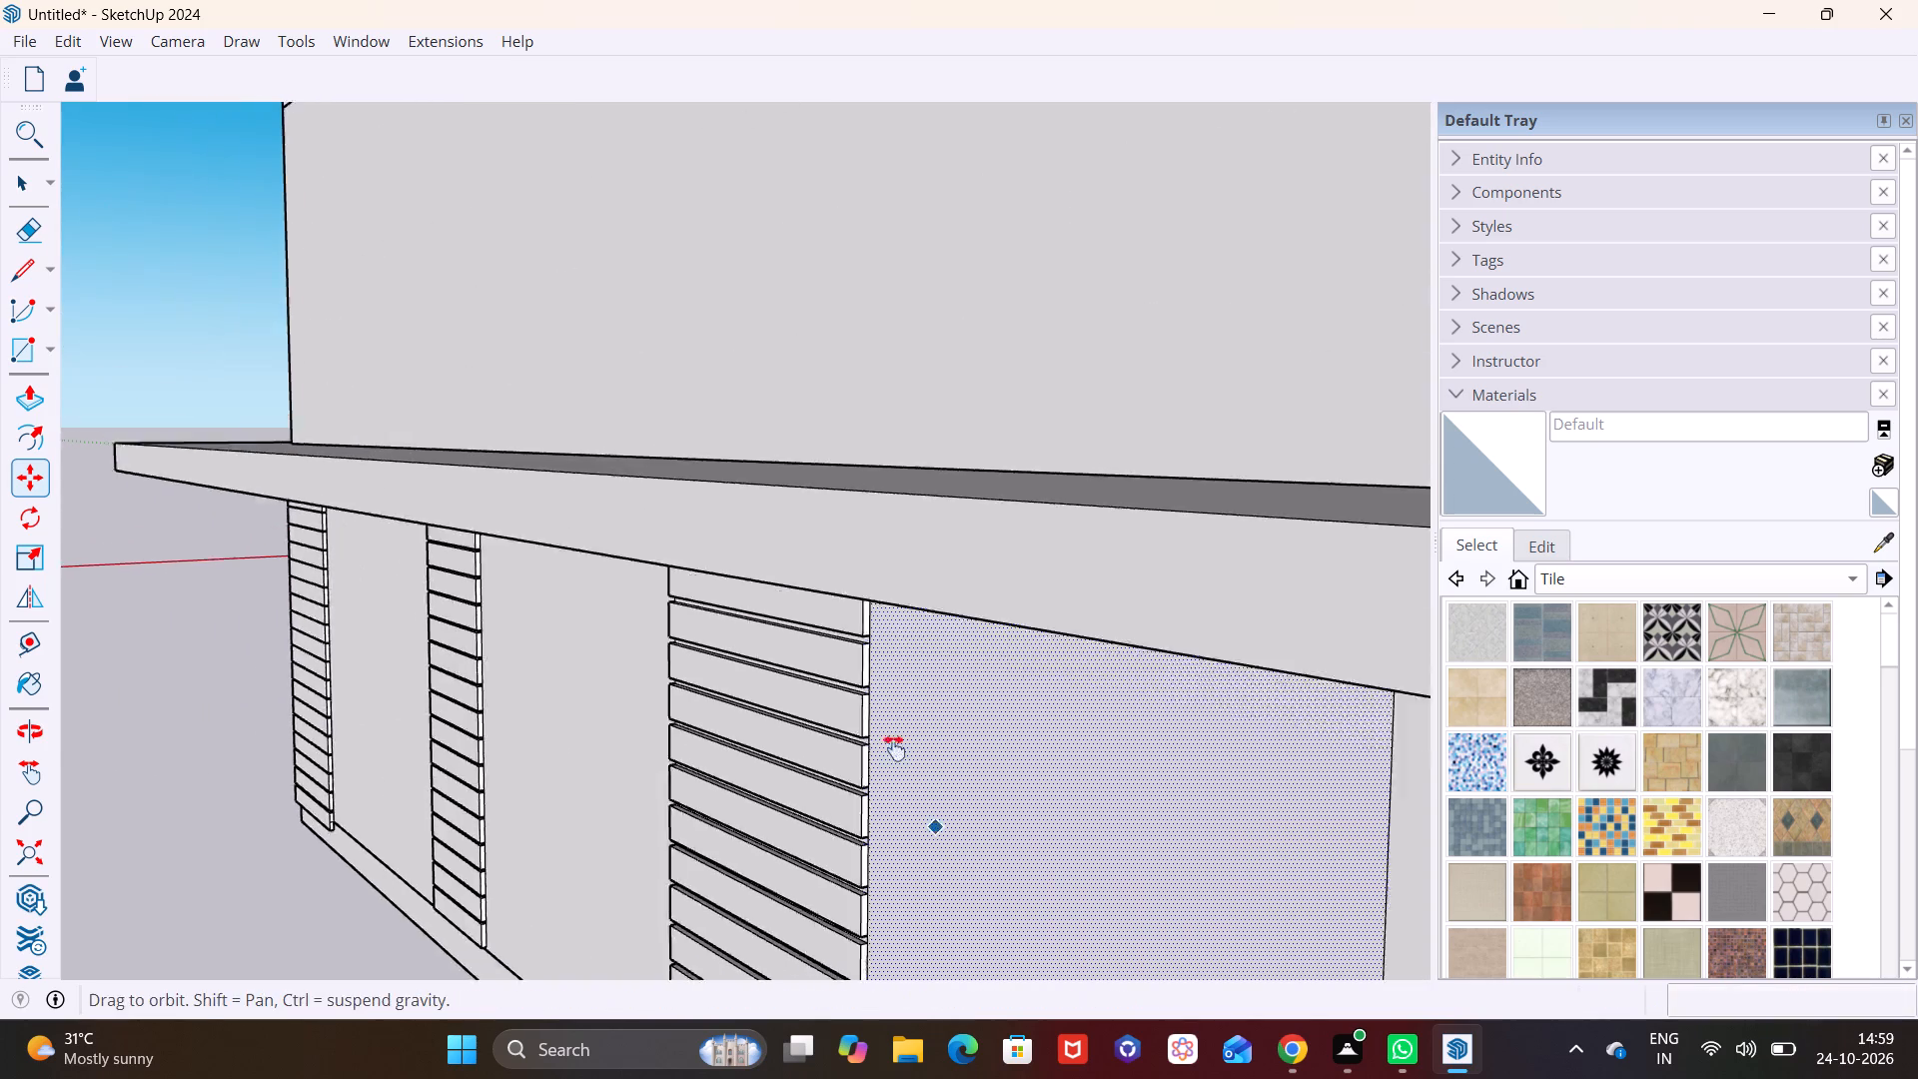
{"action": "middle_click_drag", "start_coordinate": [894, 748], "coordinate": [663, 187], "text": "shift"}
{"action": "key", "text": "space"}
{"action": "scroll", "coordinate": [552, 733], "scroll_direction": "up", "scroll_amount": 7}
{"action": "left_click", "coordinate": [548, 738]}
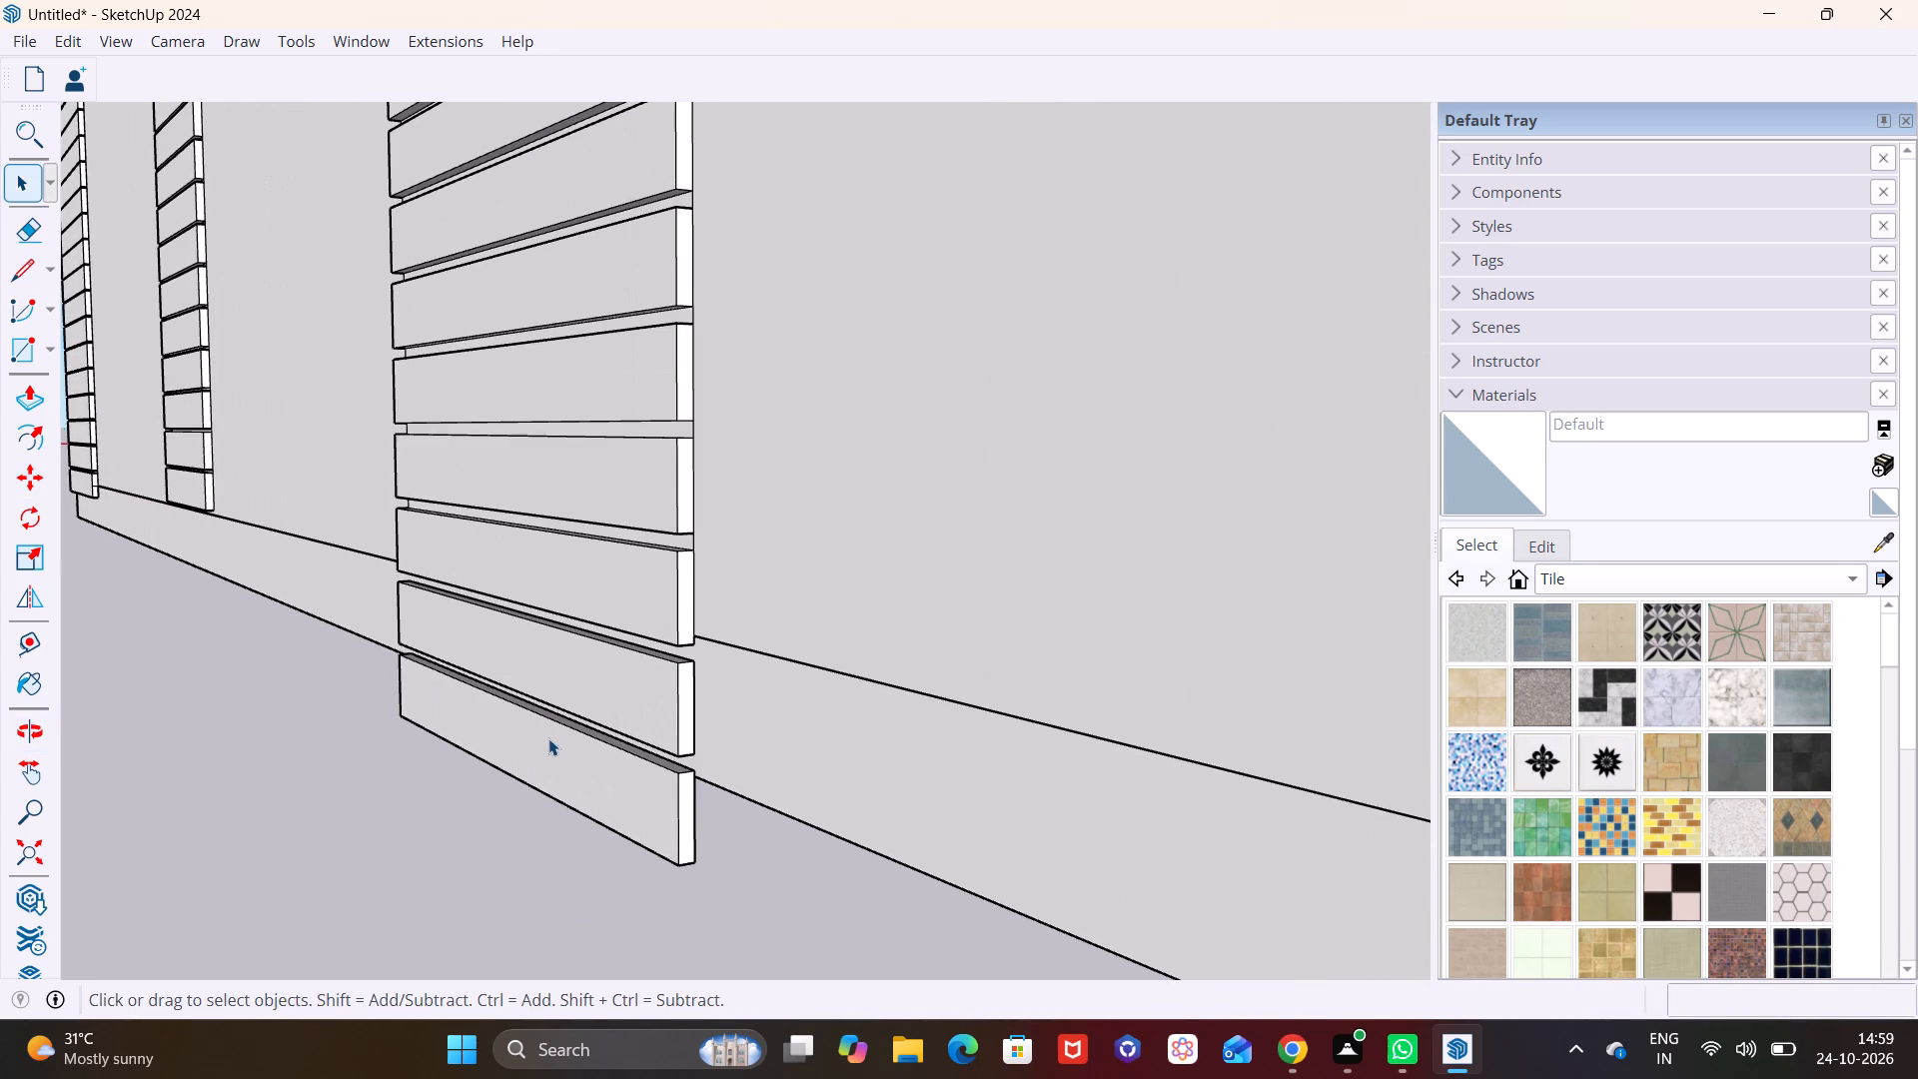
{"action": "left_click_drag", "start_coordinate": [550, 738], "coordinate": [534, 757]}
{"action": "key", "text": "Delete"}
{"action": "double_click", "coordinate": [657, 708]}
{"action": "key", "text": "Delete"}
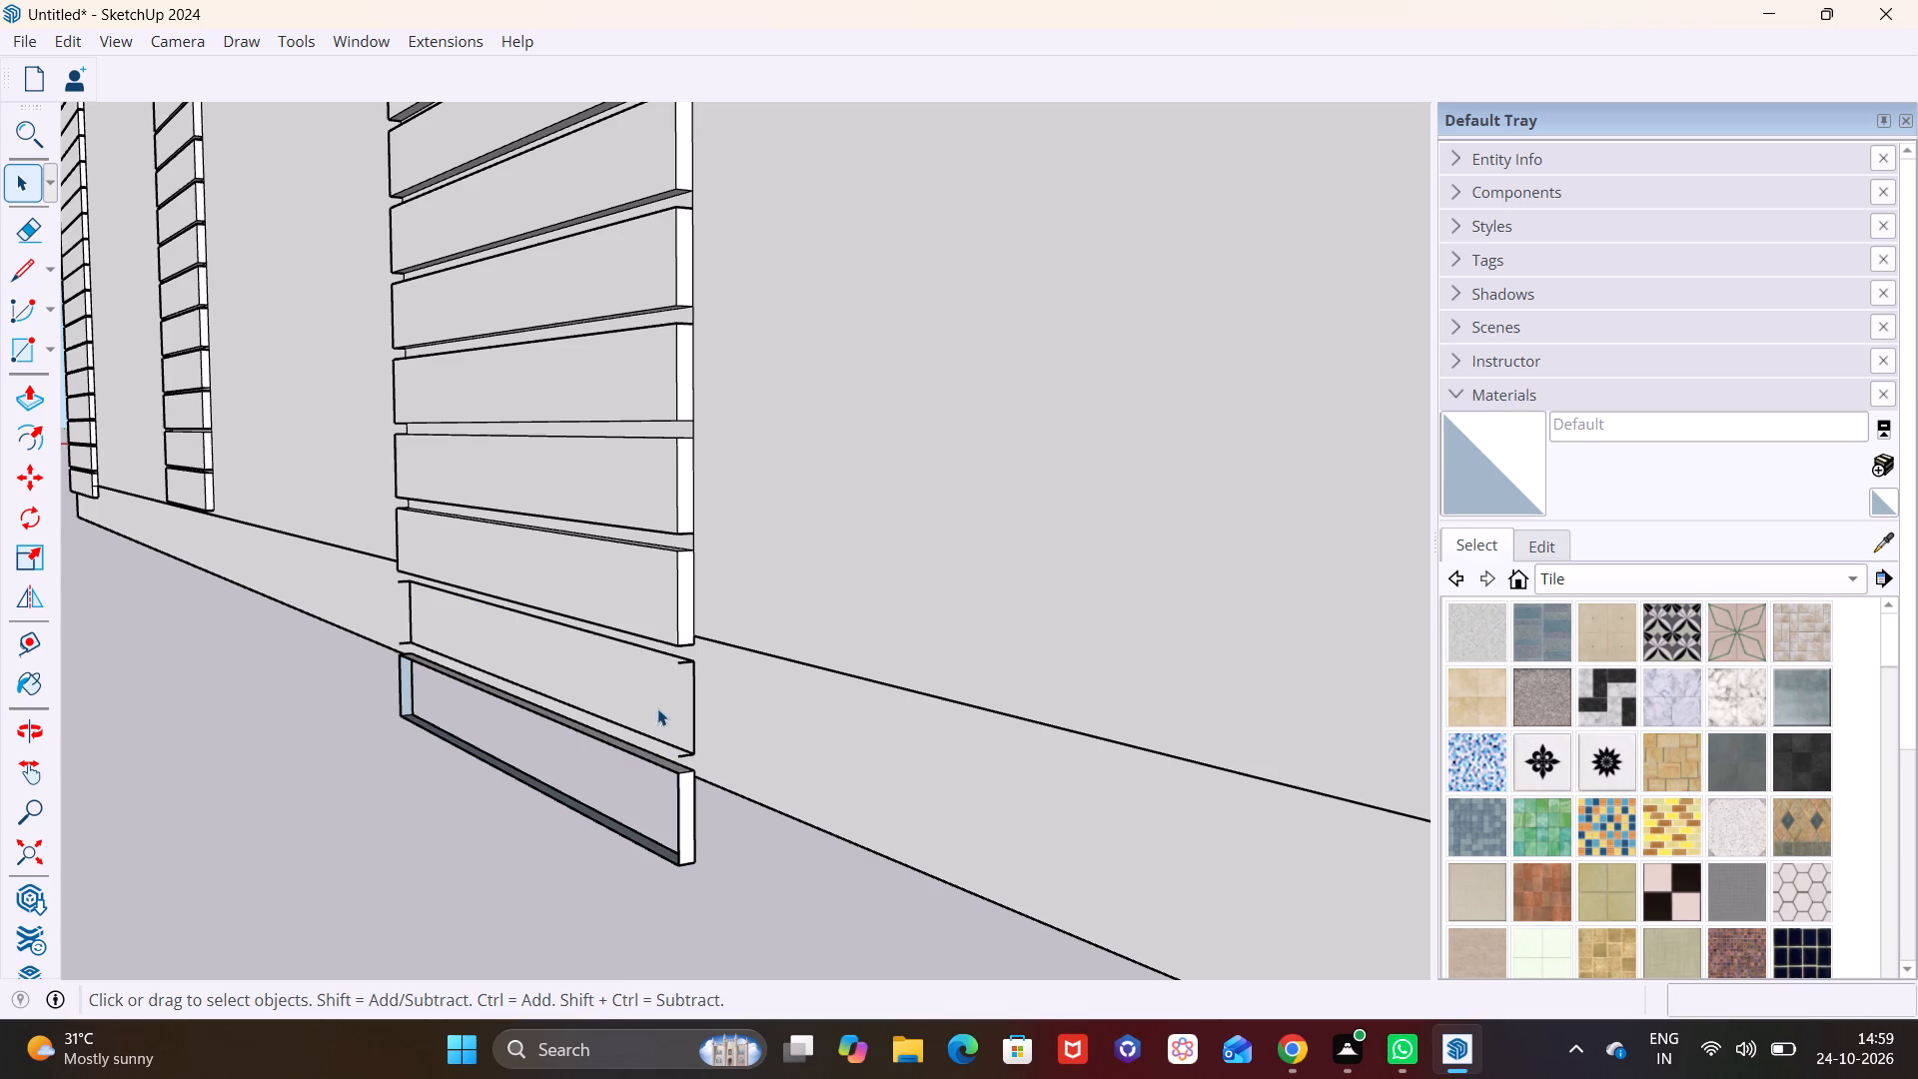
{"action": "left_click", "coordinate": [692, 696]}
{"action": "key", "text": "Delete"}
{"action": "left_click", "coordinate": [688, 663]}
{"action": "key", "text": "Delete"}
{"action": "left_click", "coordinate": [684, 654]}
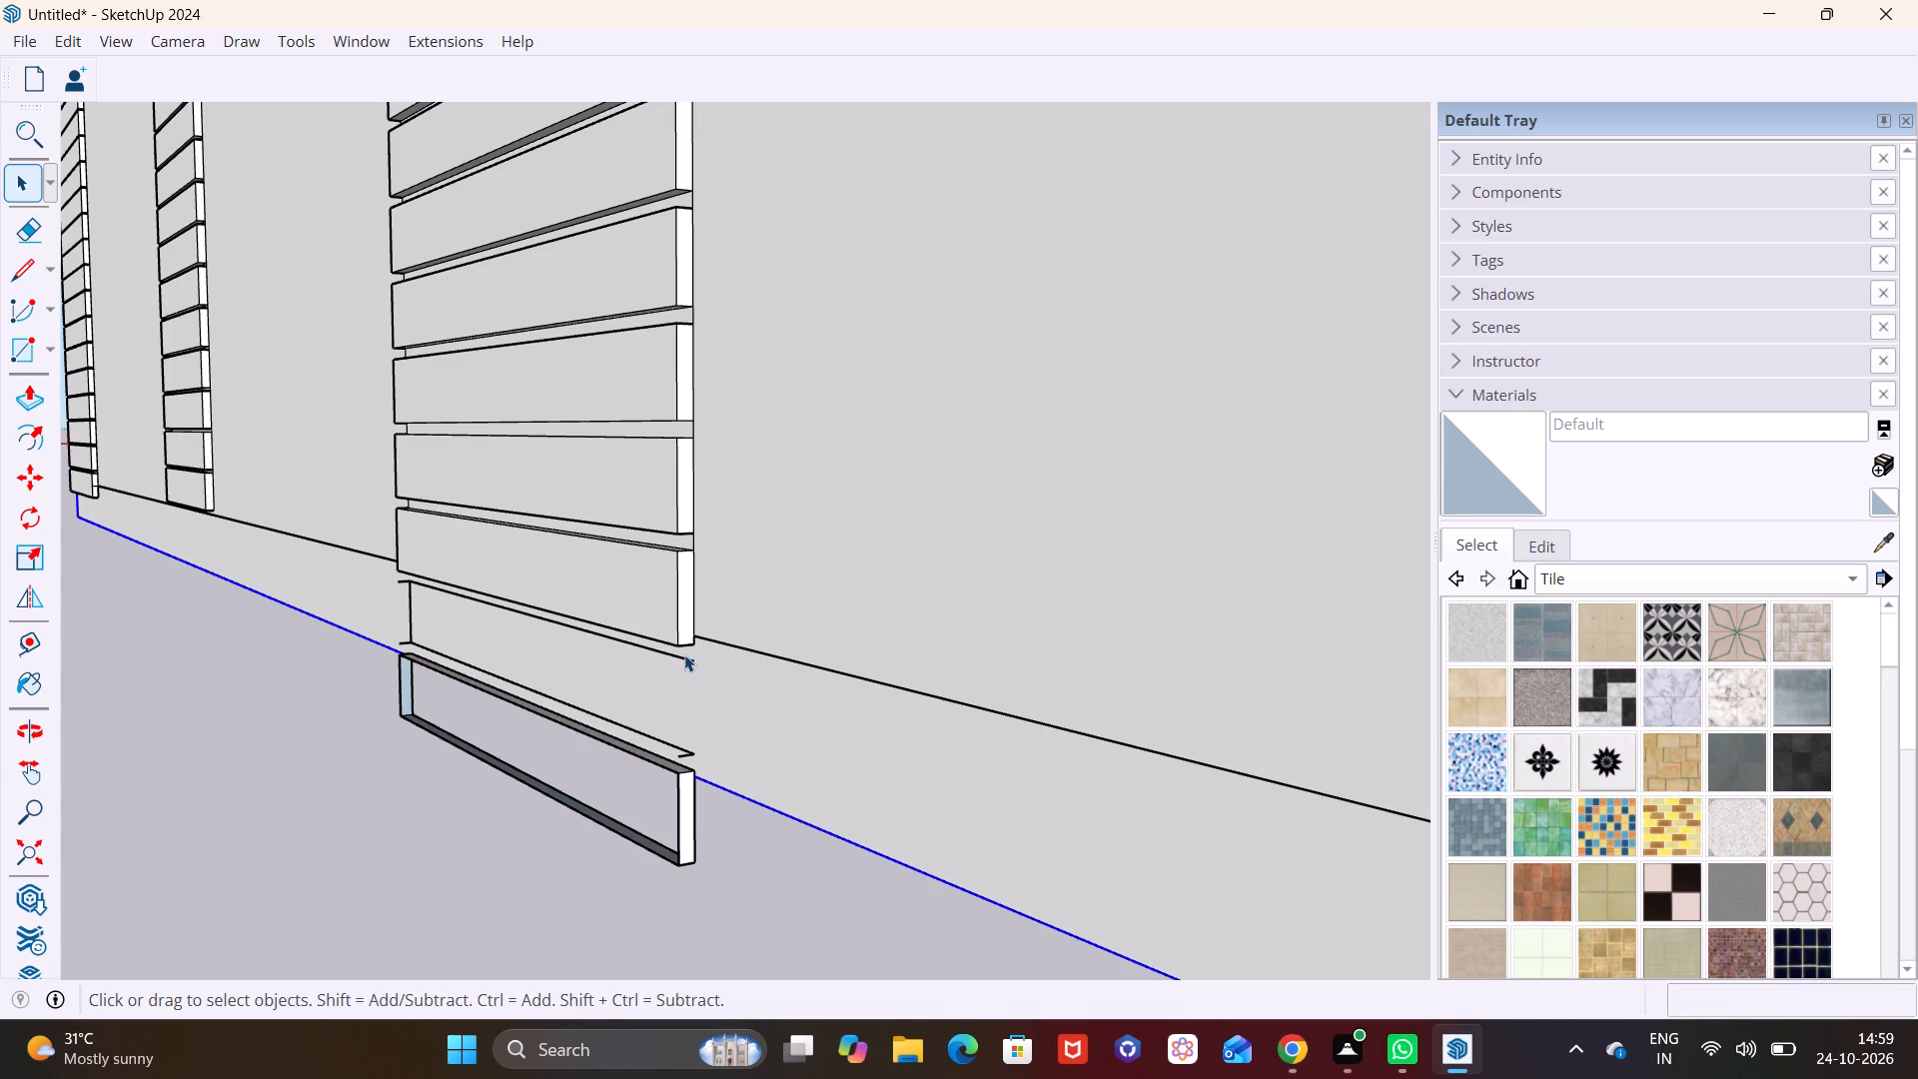
{"action": "left_click", "coordinate": [684, 660]}
{"action": "key", "text": "Delete"}
{"action": "left_click", "coordinate": [645, 731]}
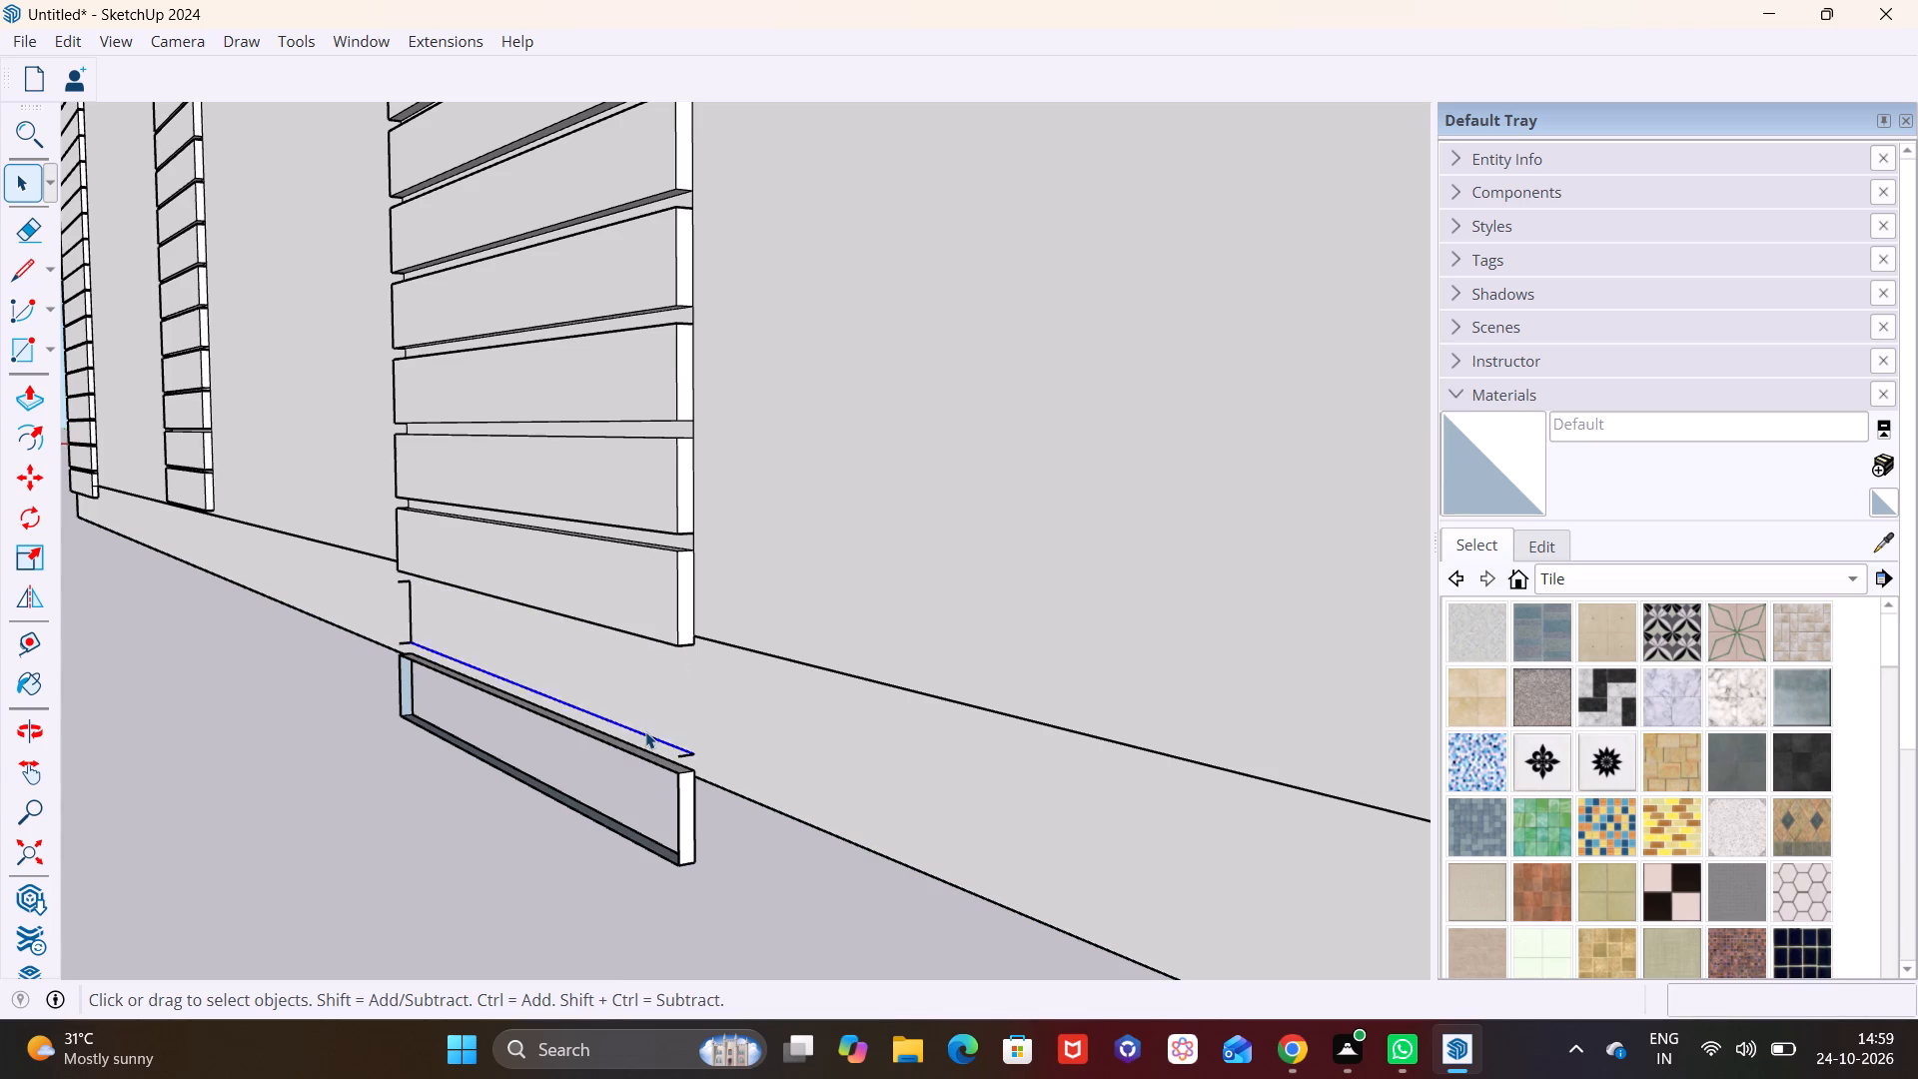
{"action": "key", "text": "Delete"}
Delete the remaining faces and outline edges of the lowest surplus slat that hangs below the plinth.
{"action": "left_click", "coordinate": [650, 763]}
{"action": "key", "text": "Delete"}
{"action": "left_click", "coordinate": [682, 803]}
{"action": "key", "text": "Delete"}
{"action": "left_click", "coordinate": [684, 812]}
{"action": "key", "text": "Delete"}
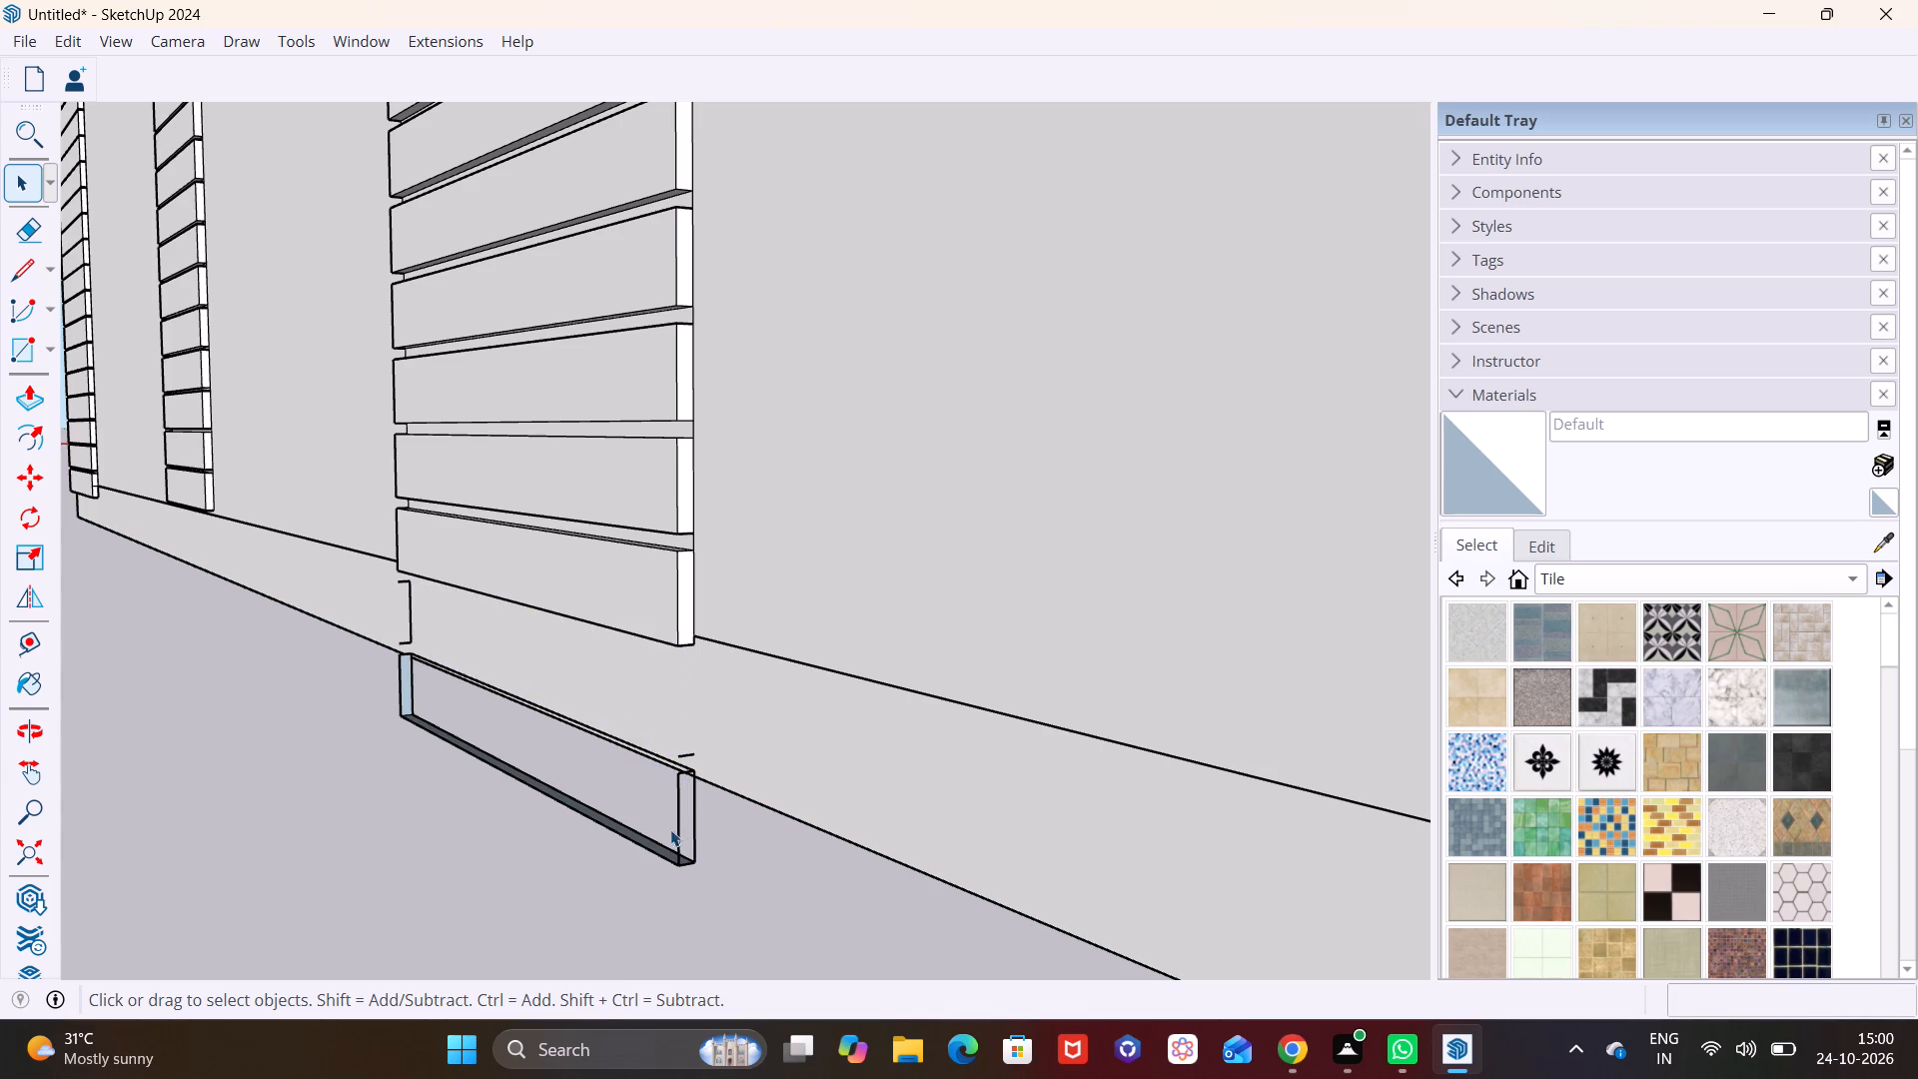
{"action": "key", "text": "Delete"}
{"action": "left_click", "coordinate": [650, 841]}
{"action": "key", "text": "Delete"}
{"action": "left_click_drag", "start_coordinate": [331, 681], "coordinate": [739, 892]}
{"action": "key", "text": "Delete"}
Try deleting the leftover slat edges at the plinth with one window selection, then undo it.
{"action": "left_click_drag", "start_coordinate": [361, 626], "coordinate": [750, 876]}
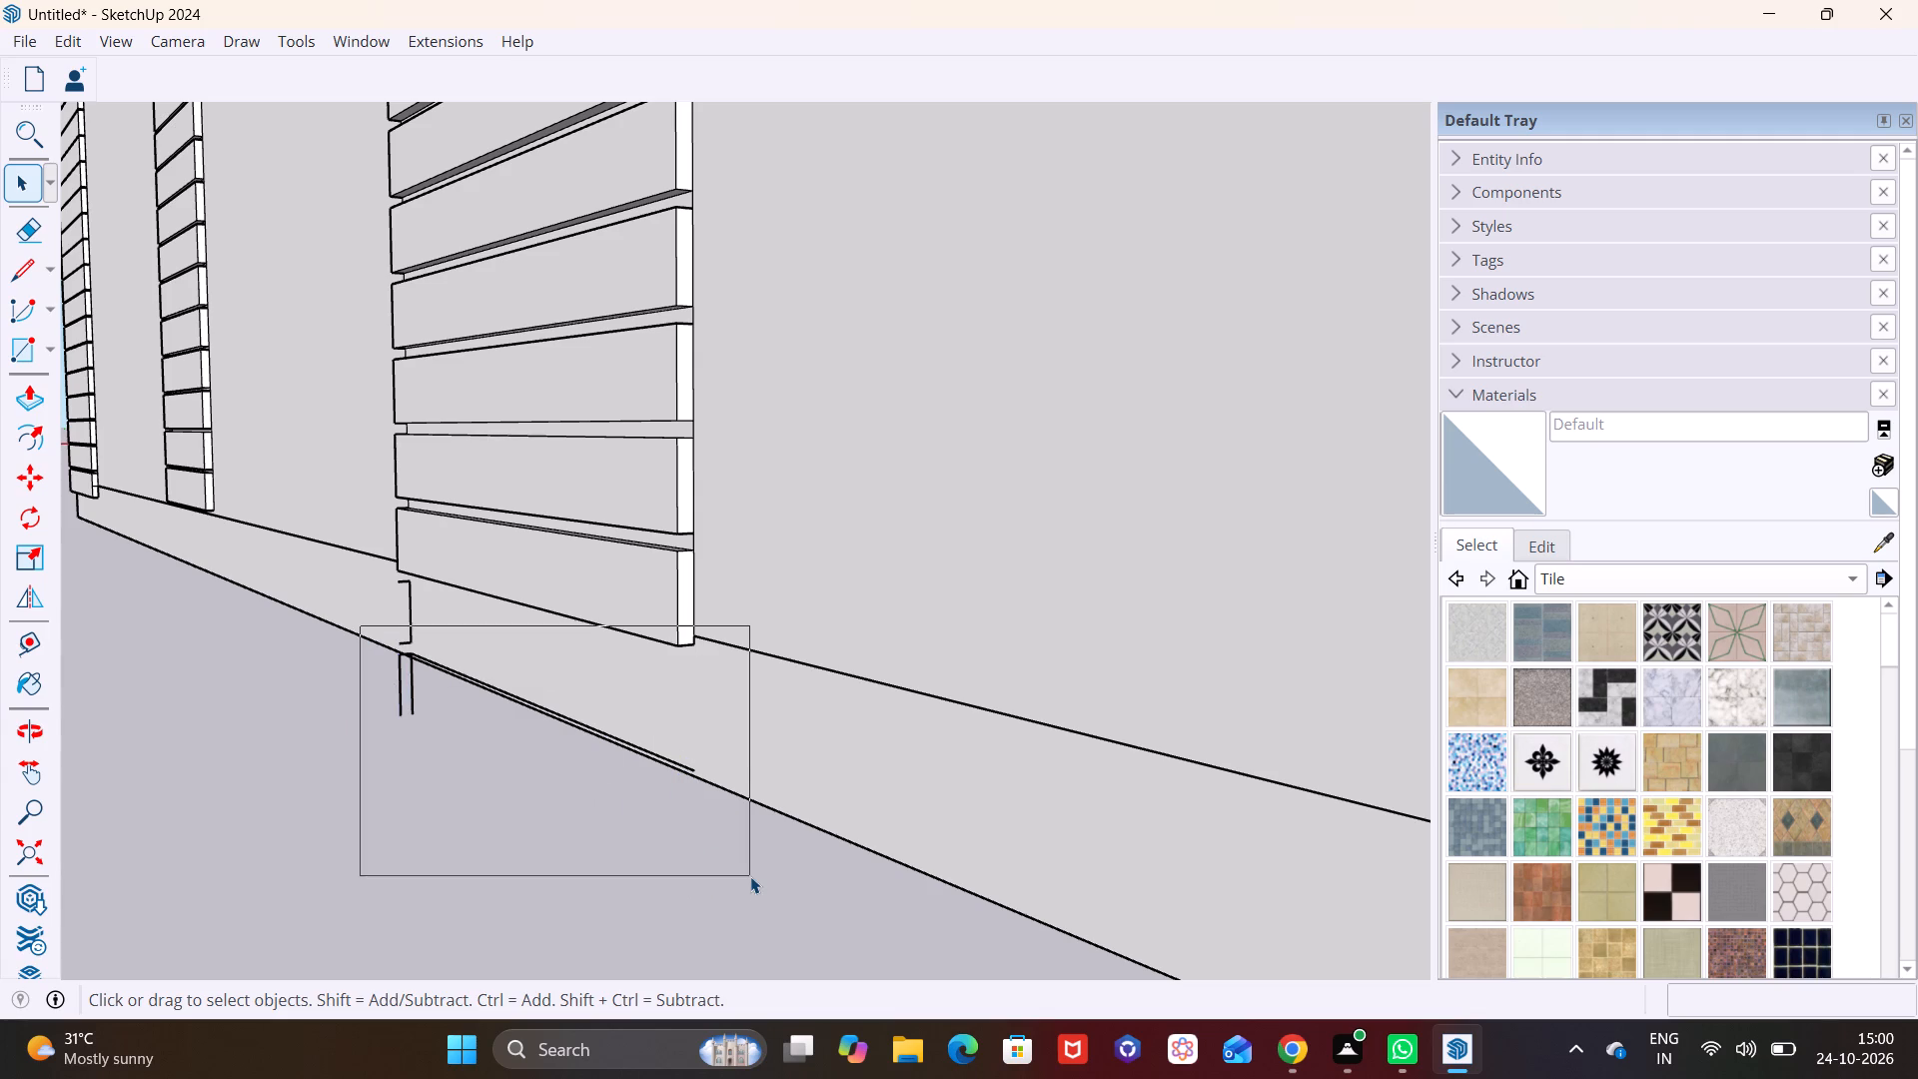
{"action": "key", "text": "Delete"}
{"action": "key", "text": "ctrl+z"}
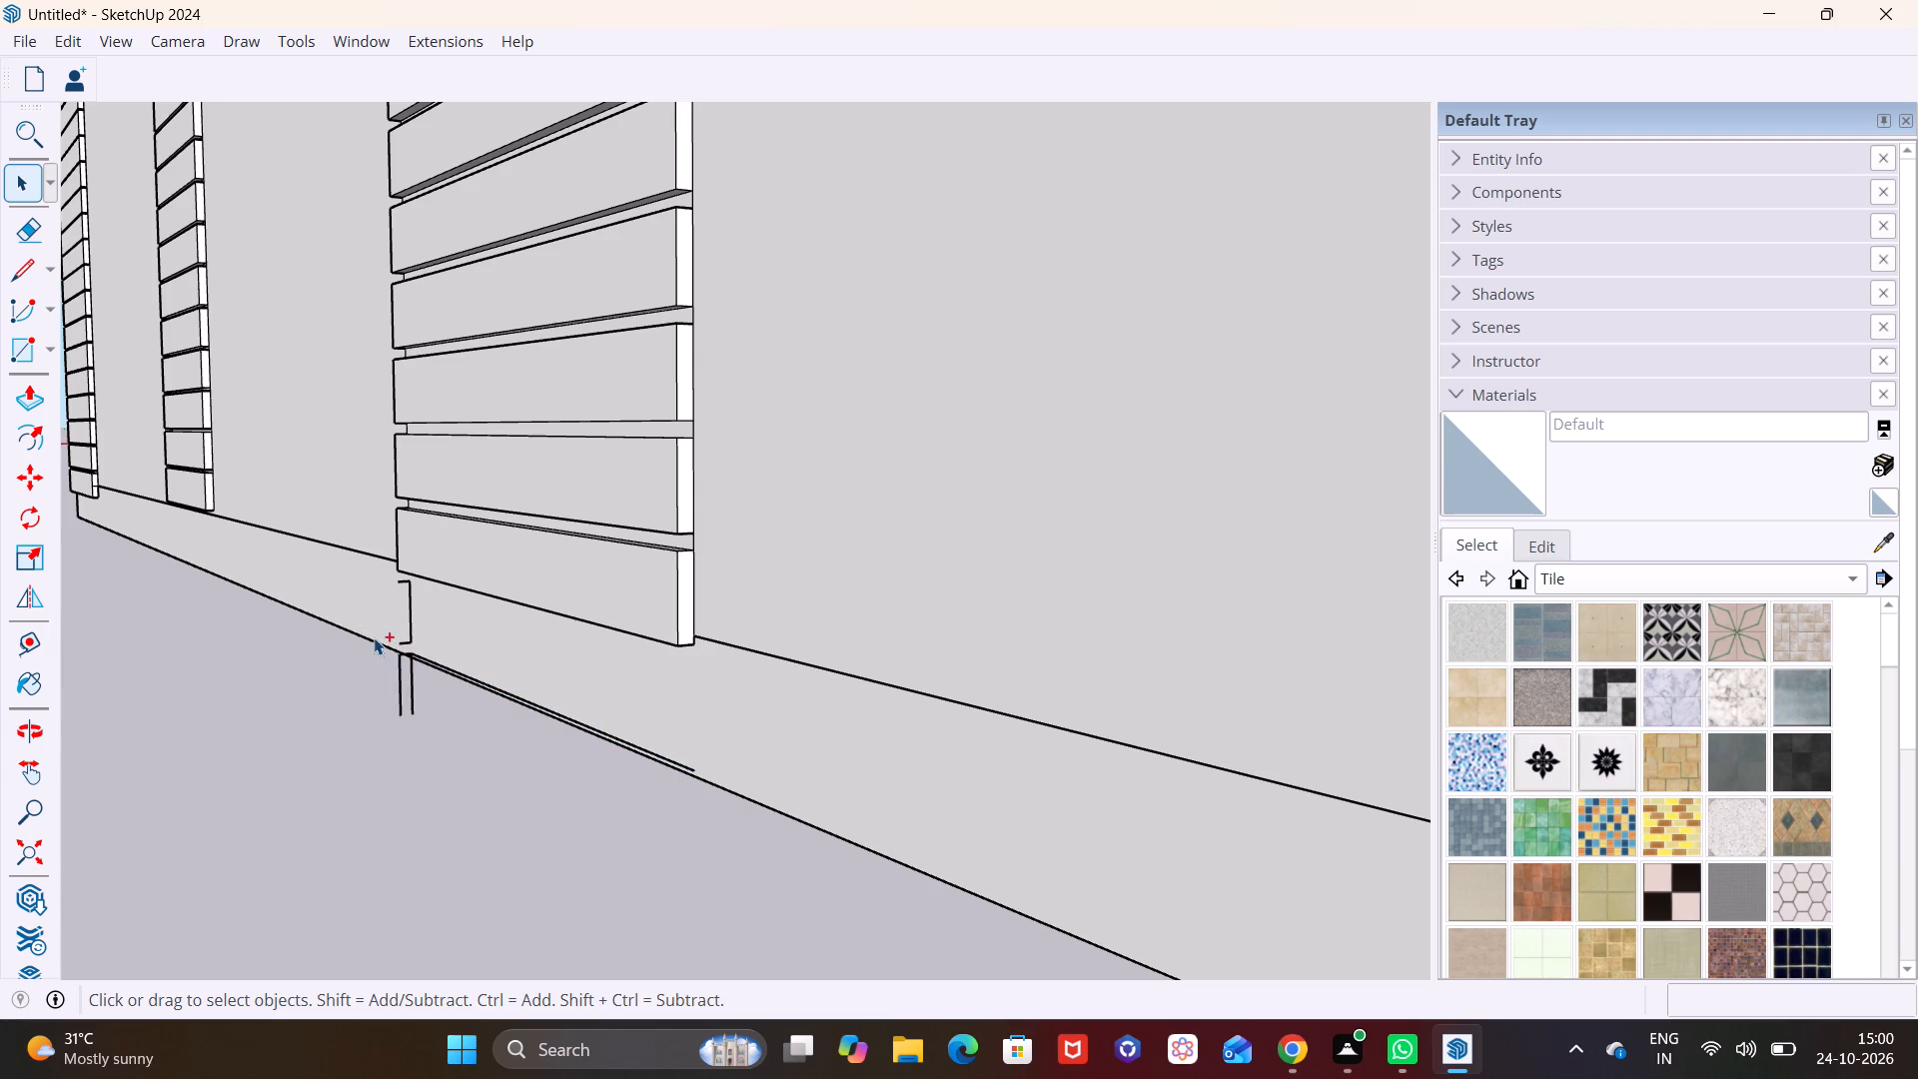
Delete the stray leftover edges of the two surplus slats on the plinth, keeping the plinth itself intact.
{"action": "scroll", "coordinate": [387, 638], "scroll_direction": "up", "scroll_amount": 2}
{"action": "left_click_drag", "start_coordinate": [365, 603], "coordinate": [647, 802]}
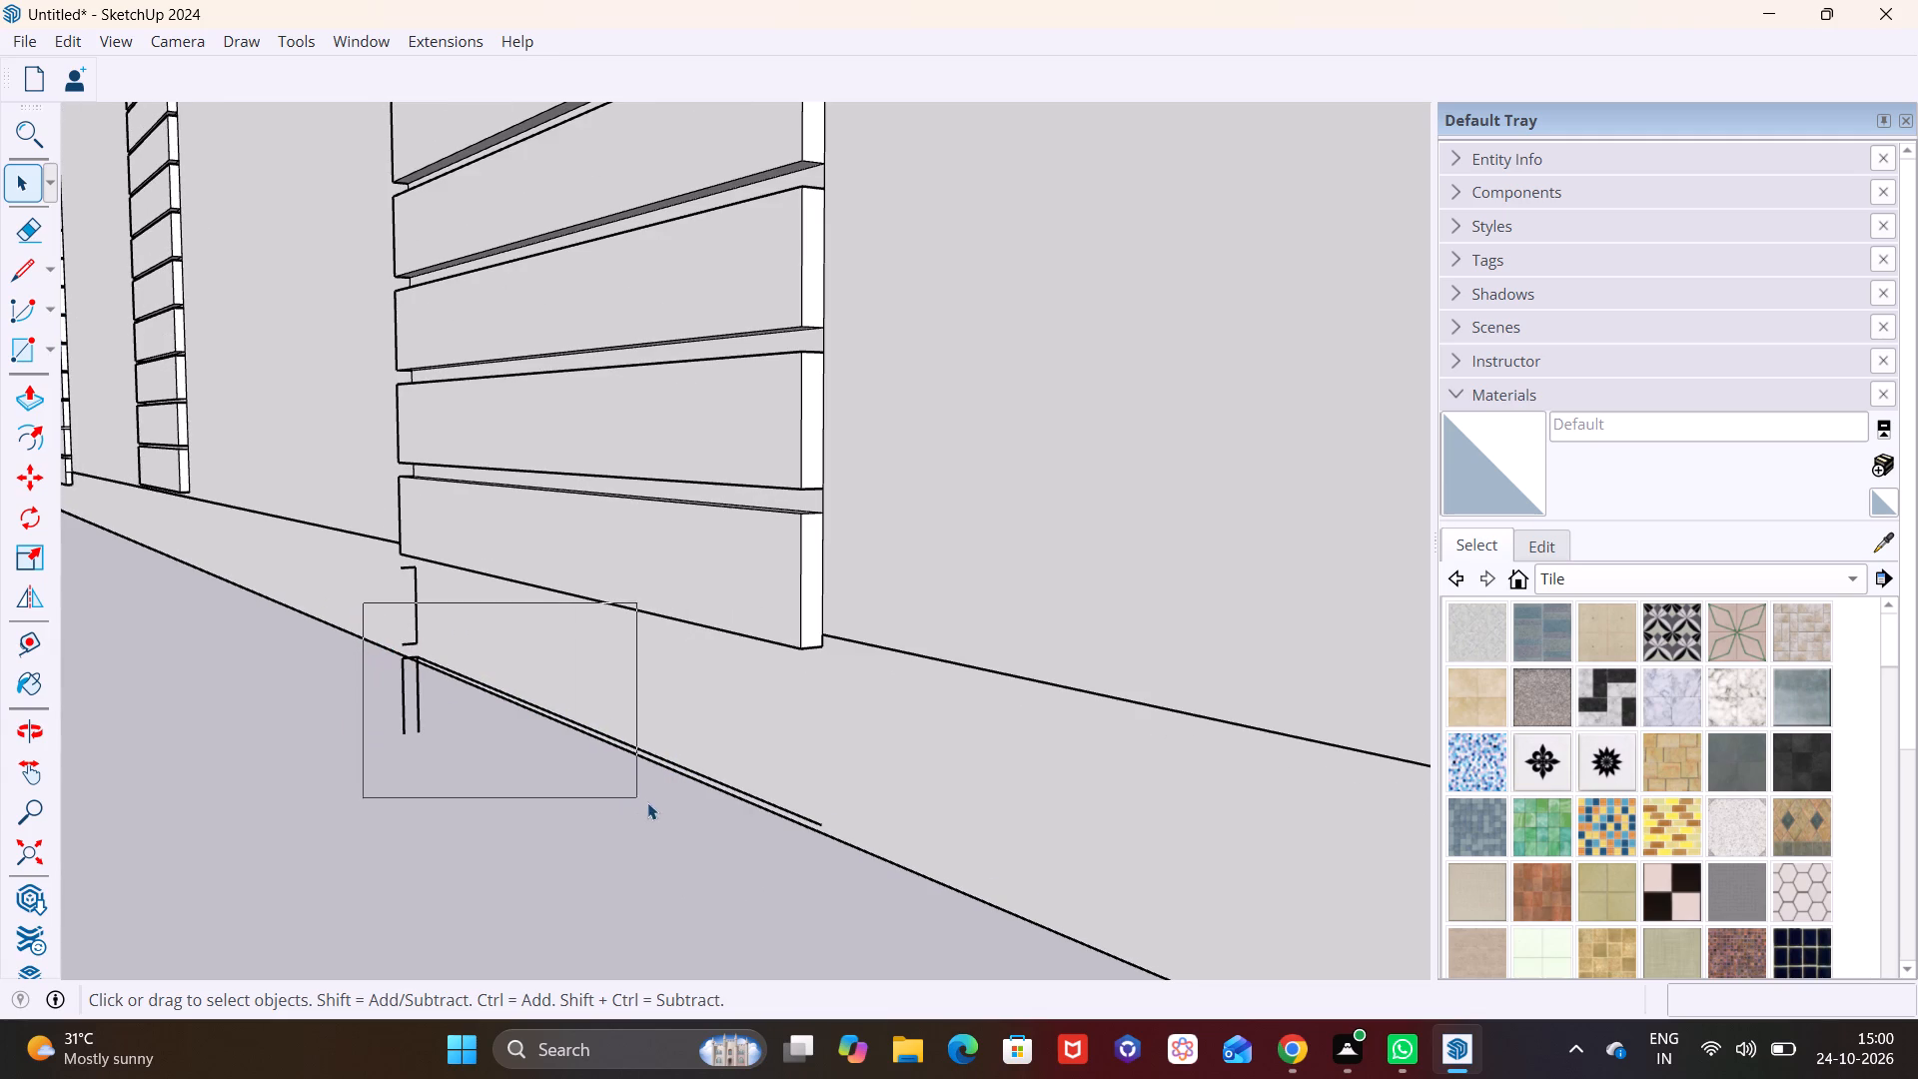
{"action": "left_click_drag", "start_coordinate": [647, 802], "coordinate": [651, 800]}
{"action": "key", "text": "Delete"}
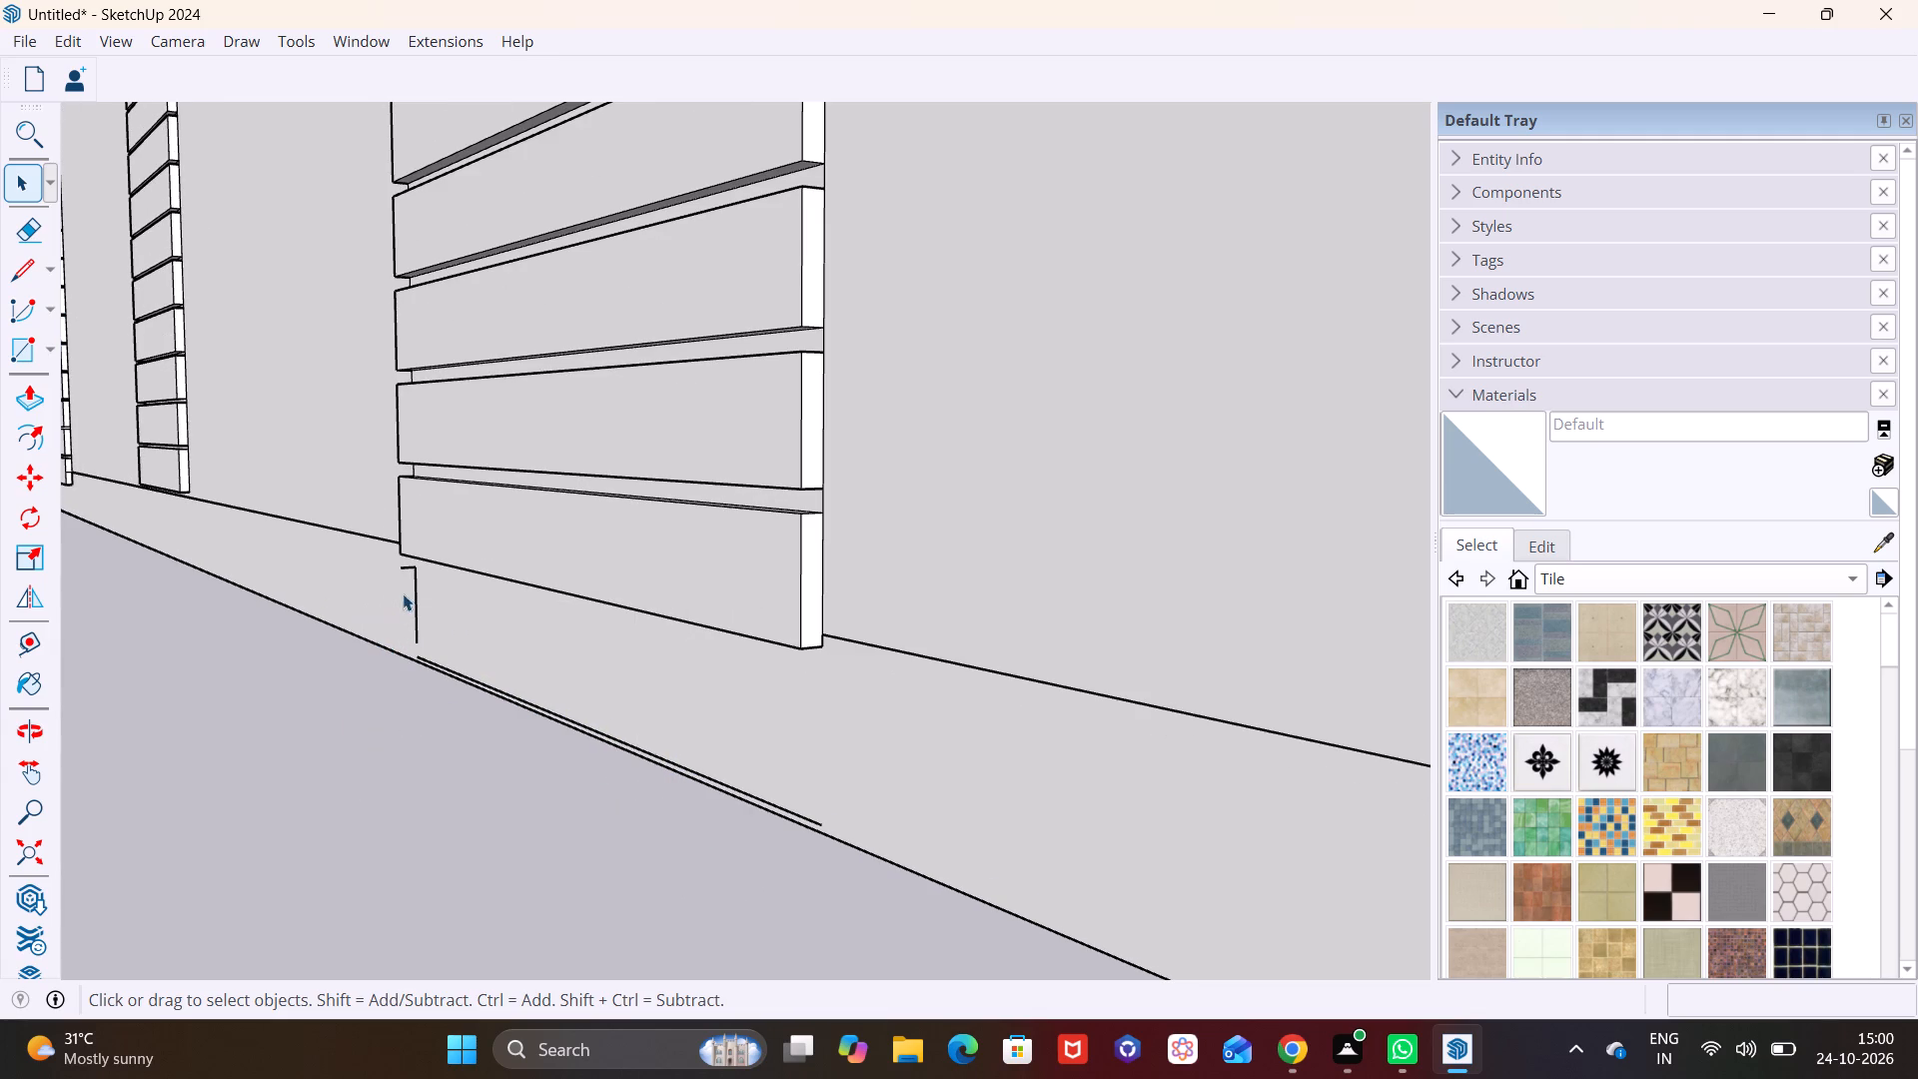
{"action": "left_click", "coordinate": [413, 591]}
{"action": "key", "text": "Delete"}
{"action": "left_click", "coordinate": [414, 564]}
{"action": "key", "text": "Delete"}
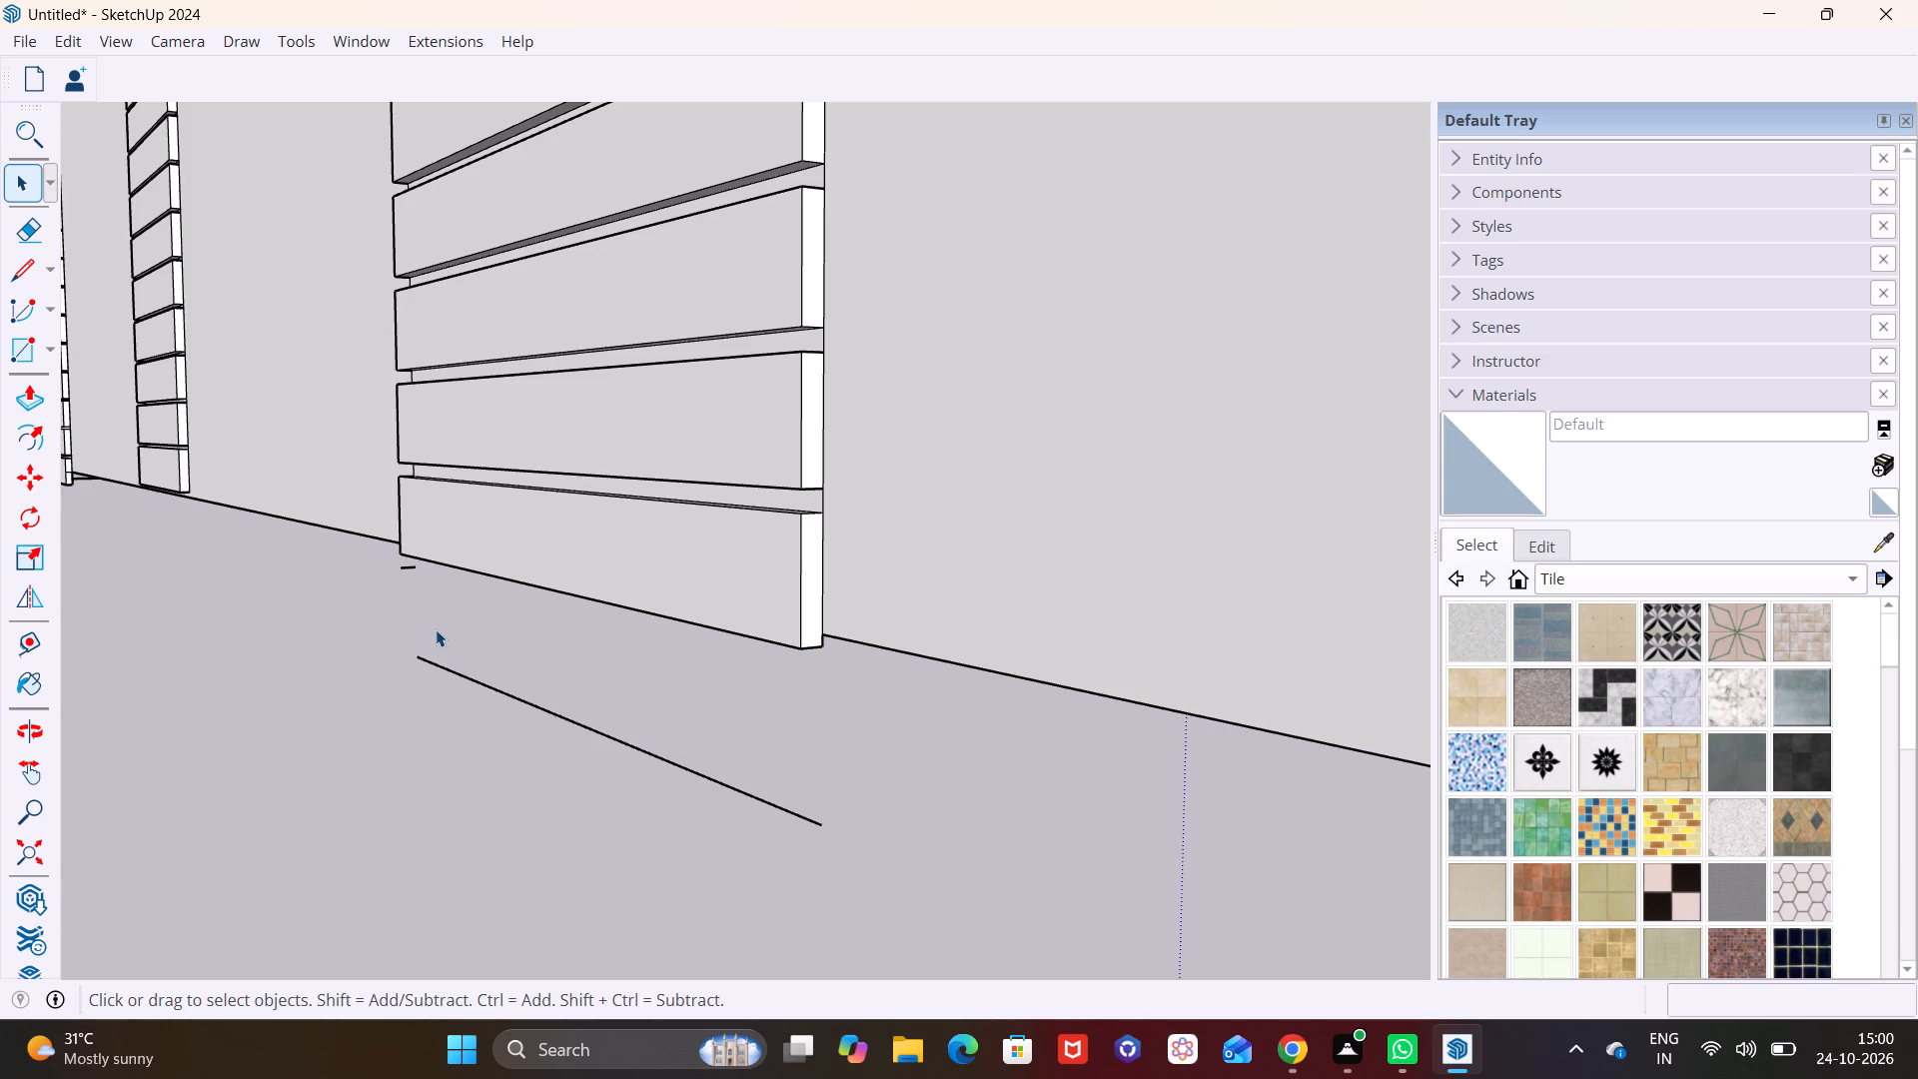
{"action": "key", "text": "ctrl+z"}
{"action": "left_click", "coordinate": [409, 566]}
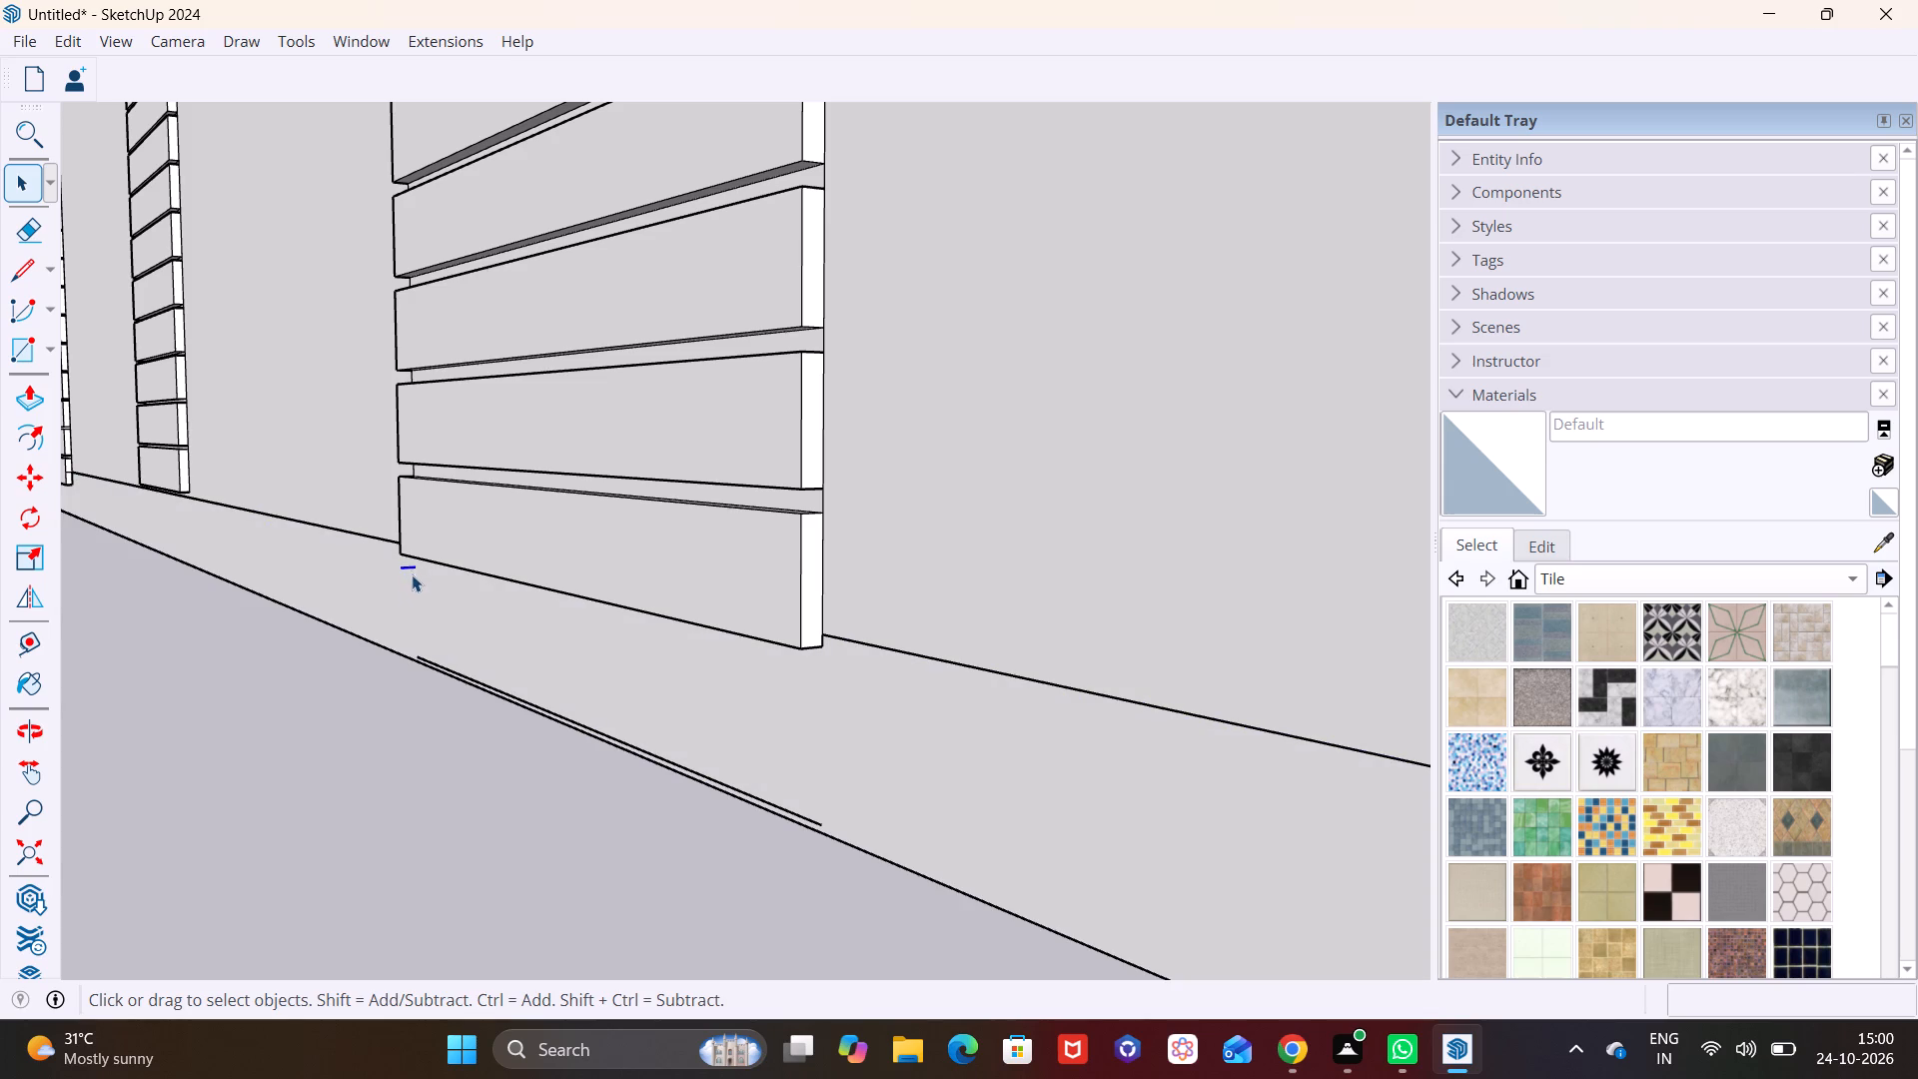
{"action": "key", "text": "Delete"}
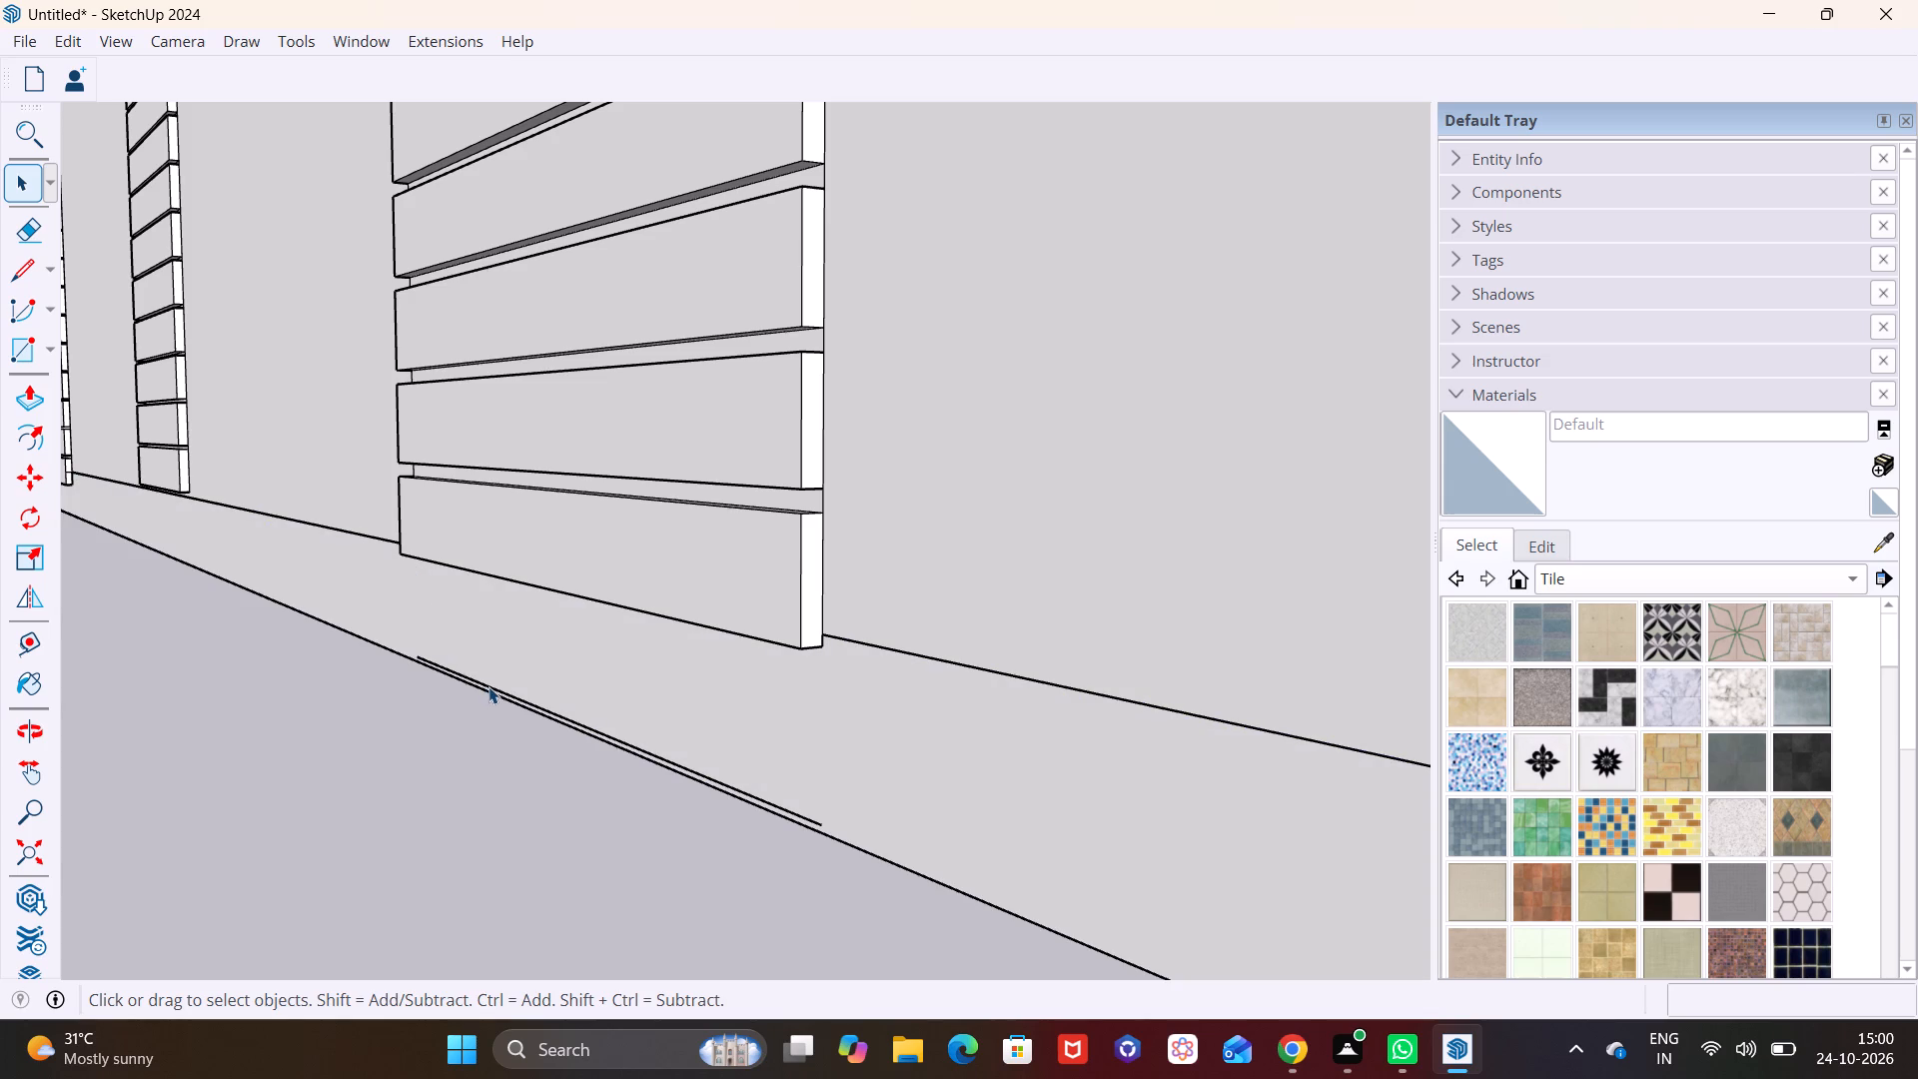
{"action": "left_click", "coordinate": [488, 686]}
{"action": "key", "text": "Delete"}
Draw a rectangle about 10' 1" wide and 11" high across the top of the corner panel, directly under the overhang.
{"action": "scroll", "coordinate": [450, 631], "scroll_direction": "down", "scroll_amount": 19}
{"action": "middle_click_drag", "start_coordinate": [504, 601], "coordinate": [504, 618], "text": "shift"}
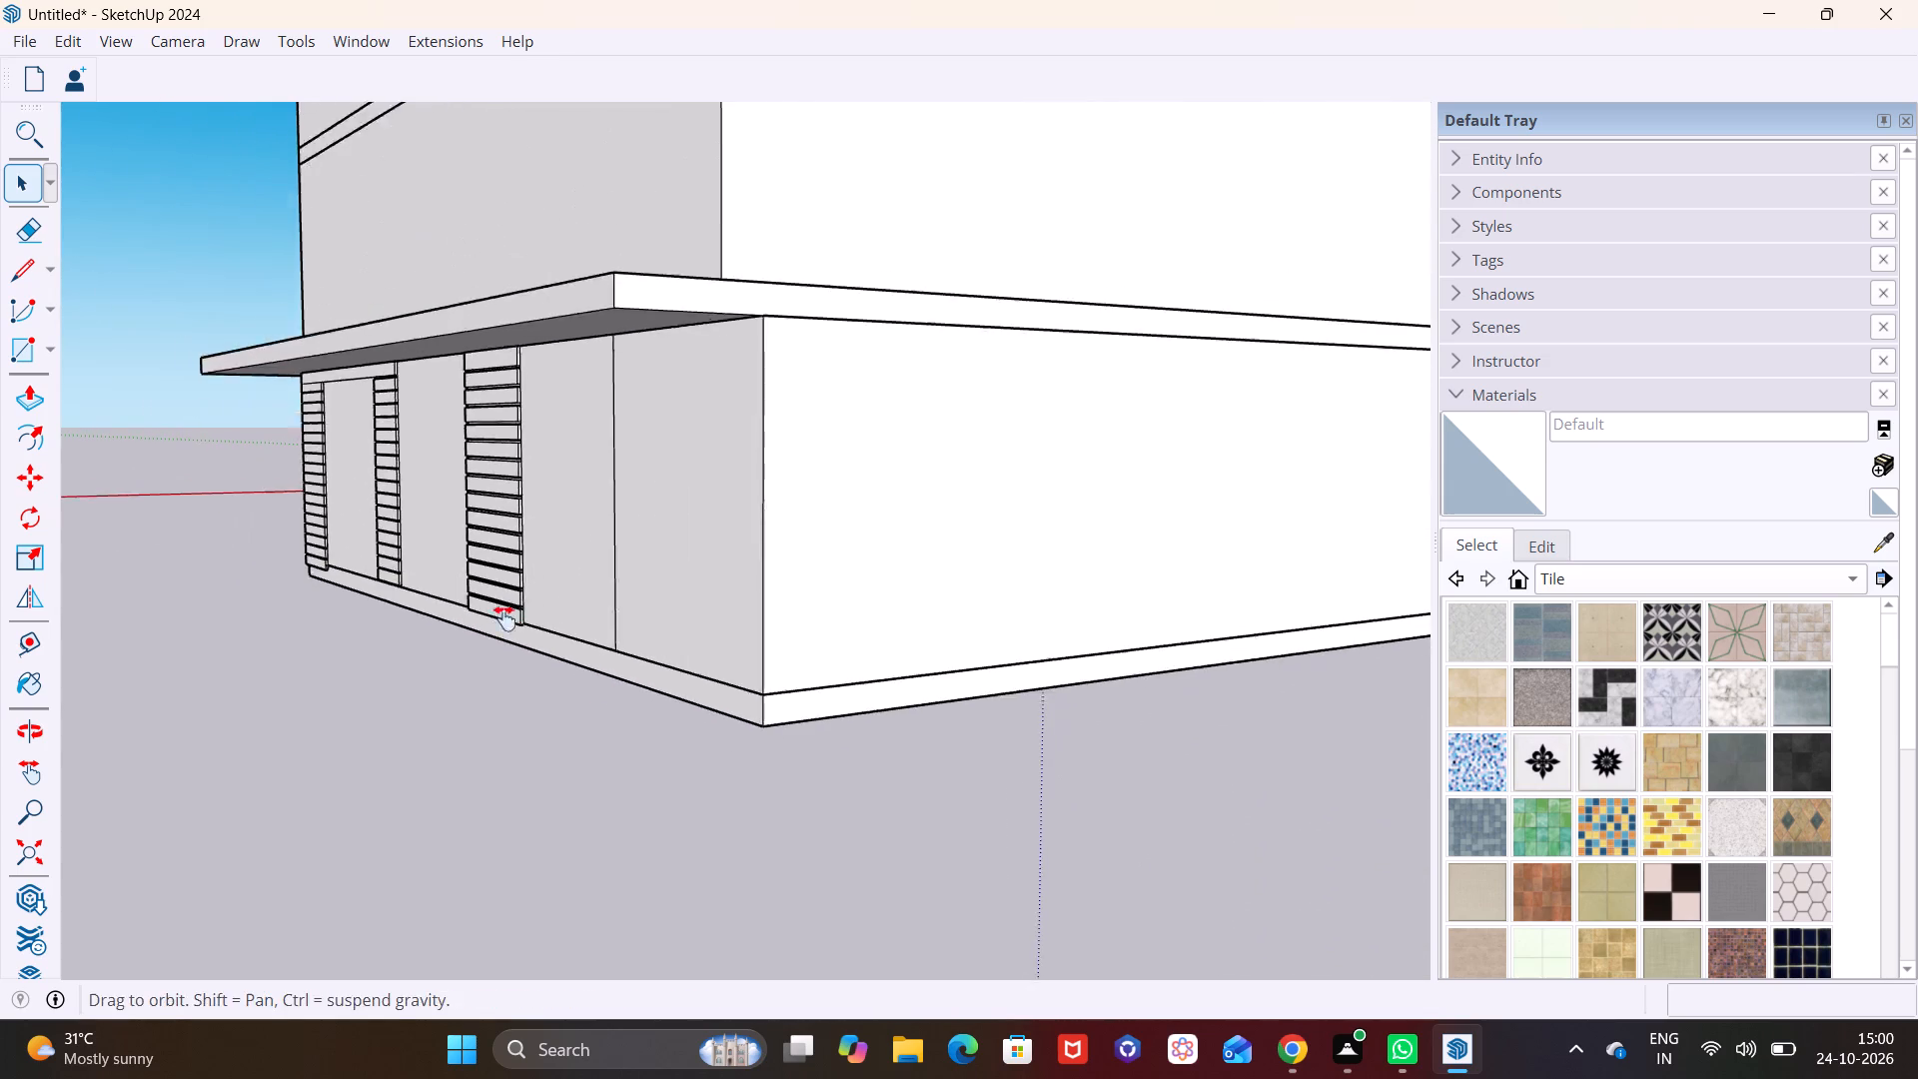
{"action": "middle_click_drag", "start_coordinate": [504, 618], "coordinate": [504, 748], "text": "shift"}
{"action": "middle_click_drag", "start_coordinate": [567, 561], "coordinate": [708, 583]}
{"action": "scroll", "coordinate": [710, 575], "scroll_direction": "up", "scroll_amount": 3}
{"action": "middle_click_drag", "start_coordinate": [739, 580], "coordinate": [389, 499], "text": "shift"}
{"action": "middle_click_drag", "start_coordinate": [579, 497], "coordinate": [608, 414]}
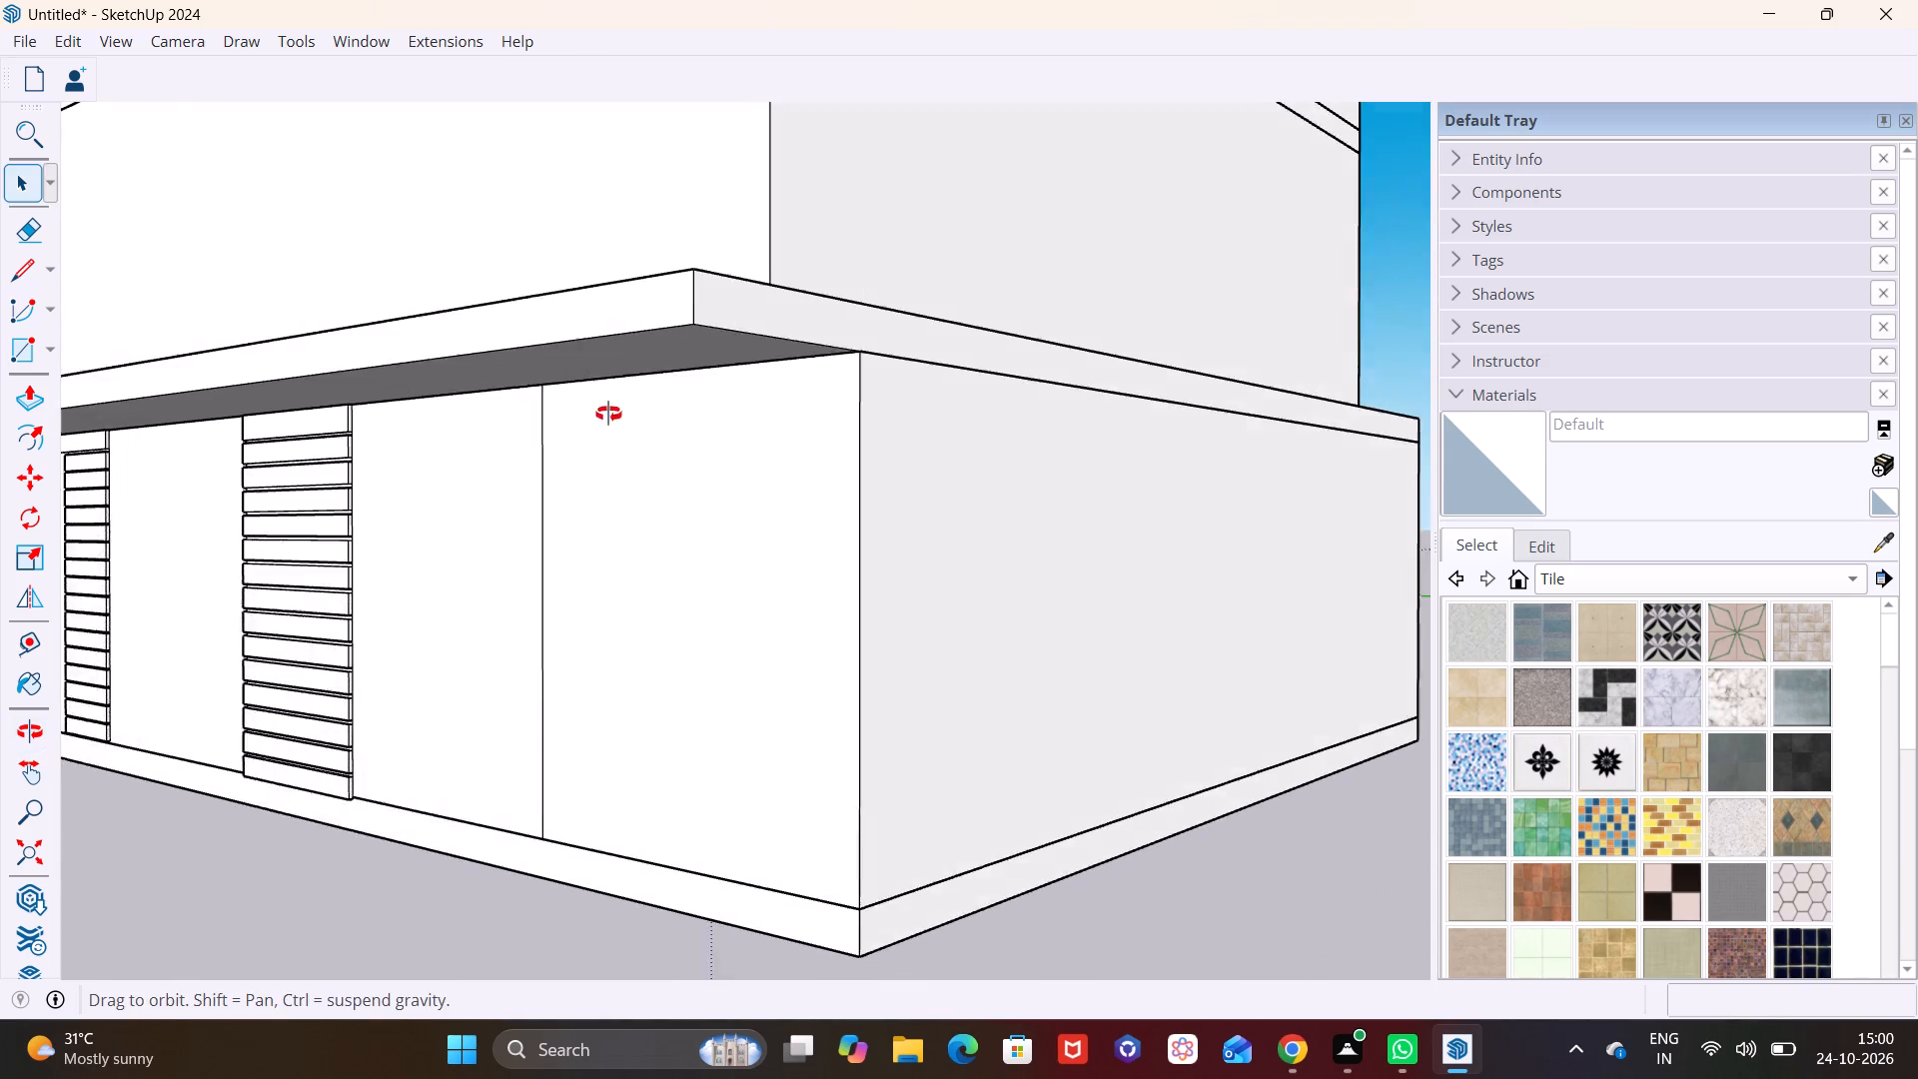
{"action": "middle_click_drag", "start_coordinate": [608, 414], "coordinate": [614, 403]}
{"action": "left_click", "coordinate": [53, 337]}
{"action": "left_click", "coordinate": [57, 378]}
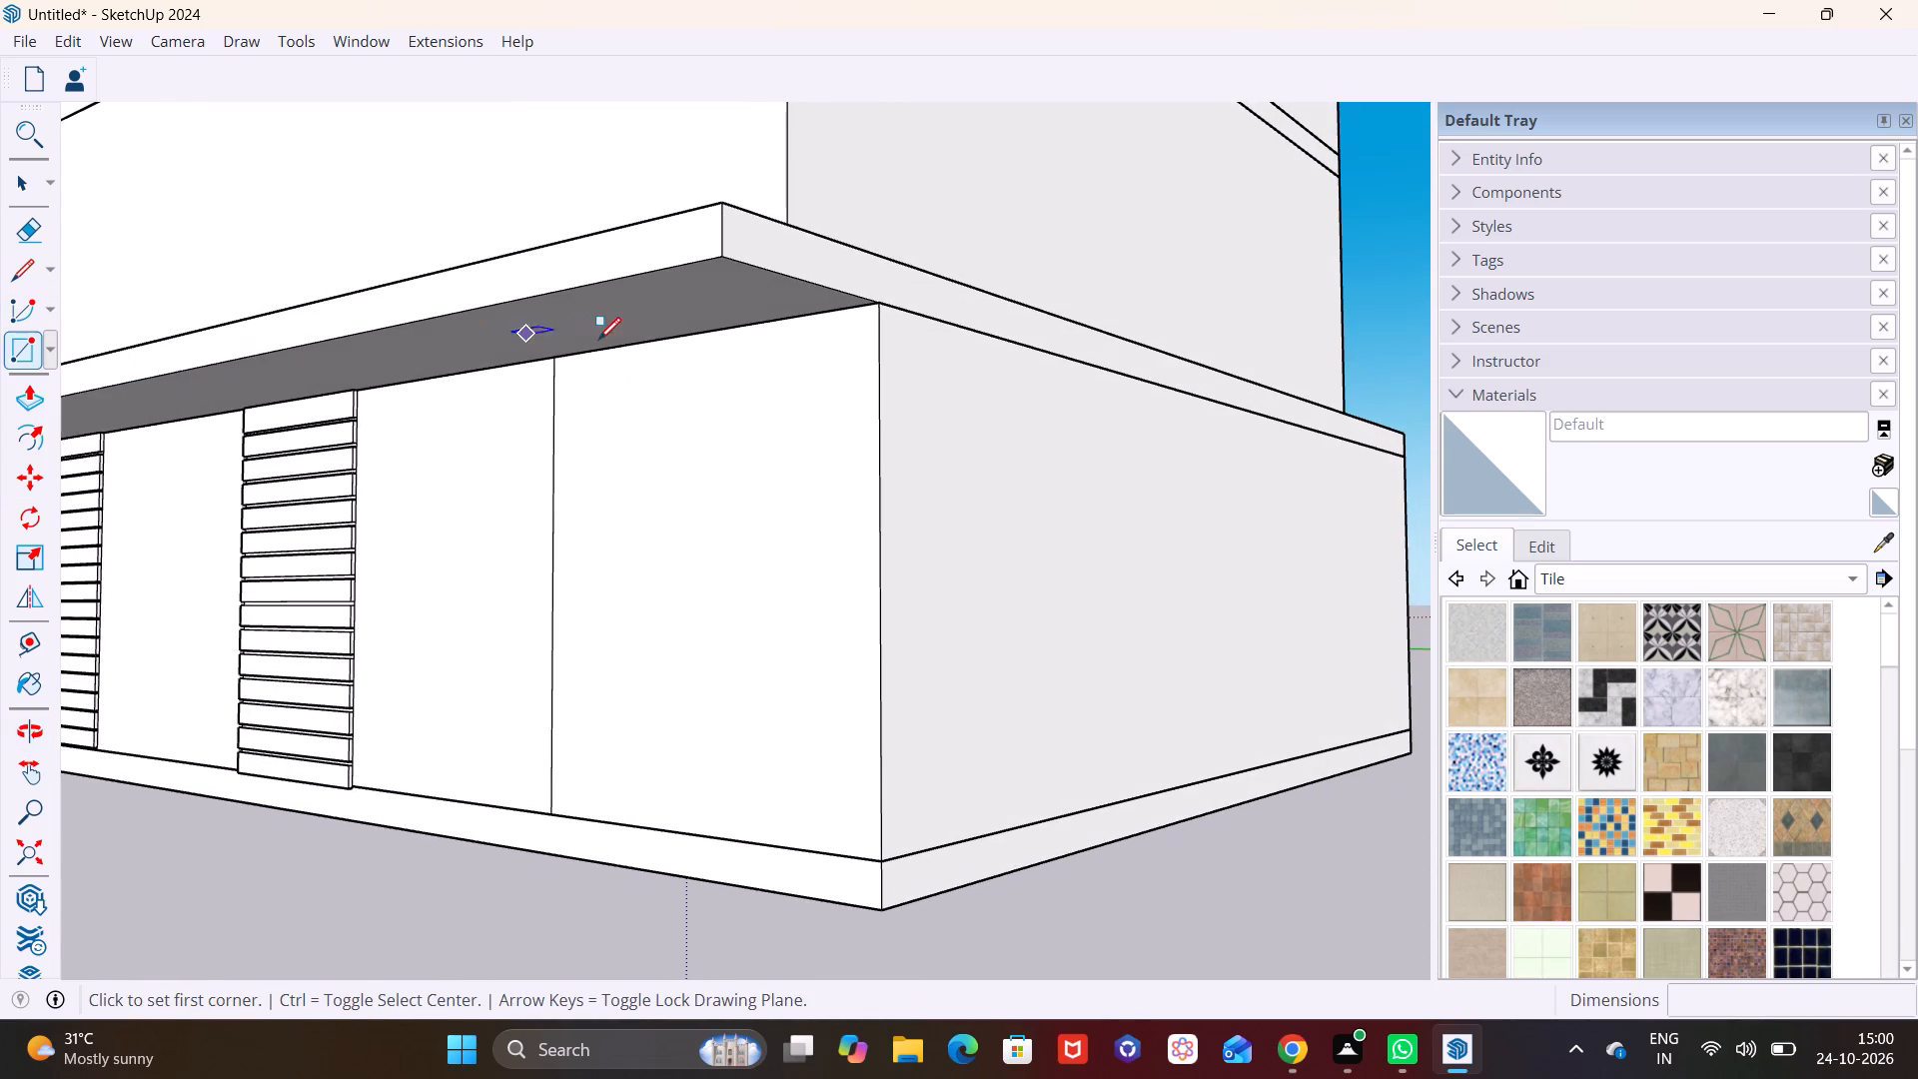
{"action": "scroll", "coordinate": [602, 342], "scroll_direction": "up", "scroll_amount": 7}
{"action": "left_click", "coordinate": [527, 361]}
{"action": "scroll", "coordinate": [727, 453], "scroll_direction": "down", "scroll_amount": 3}
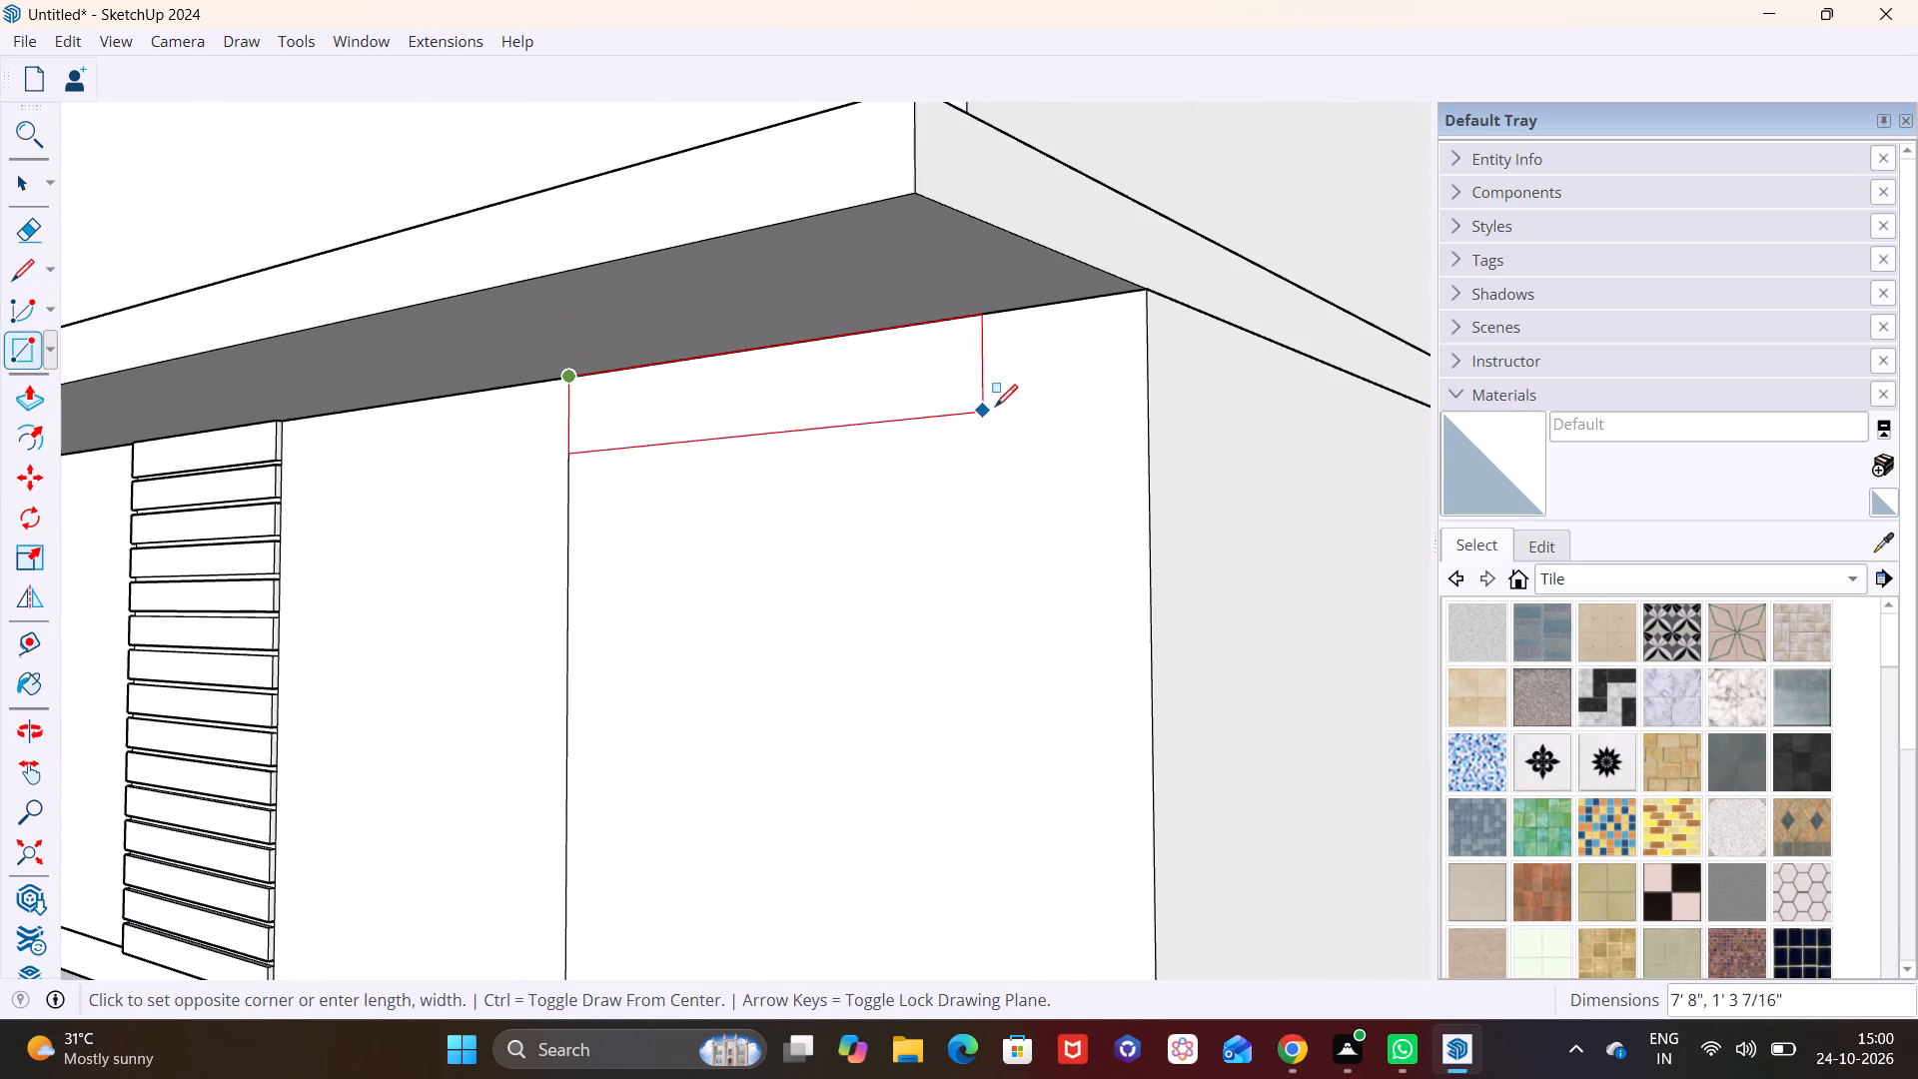
{"action": "left_click", "coordinate": [1148, 366]}
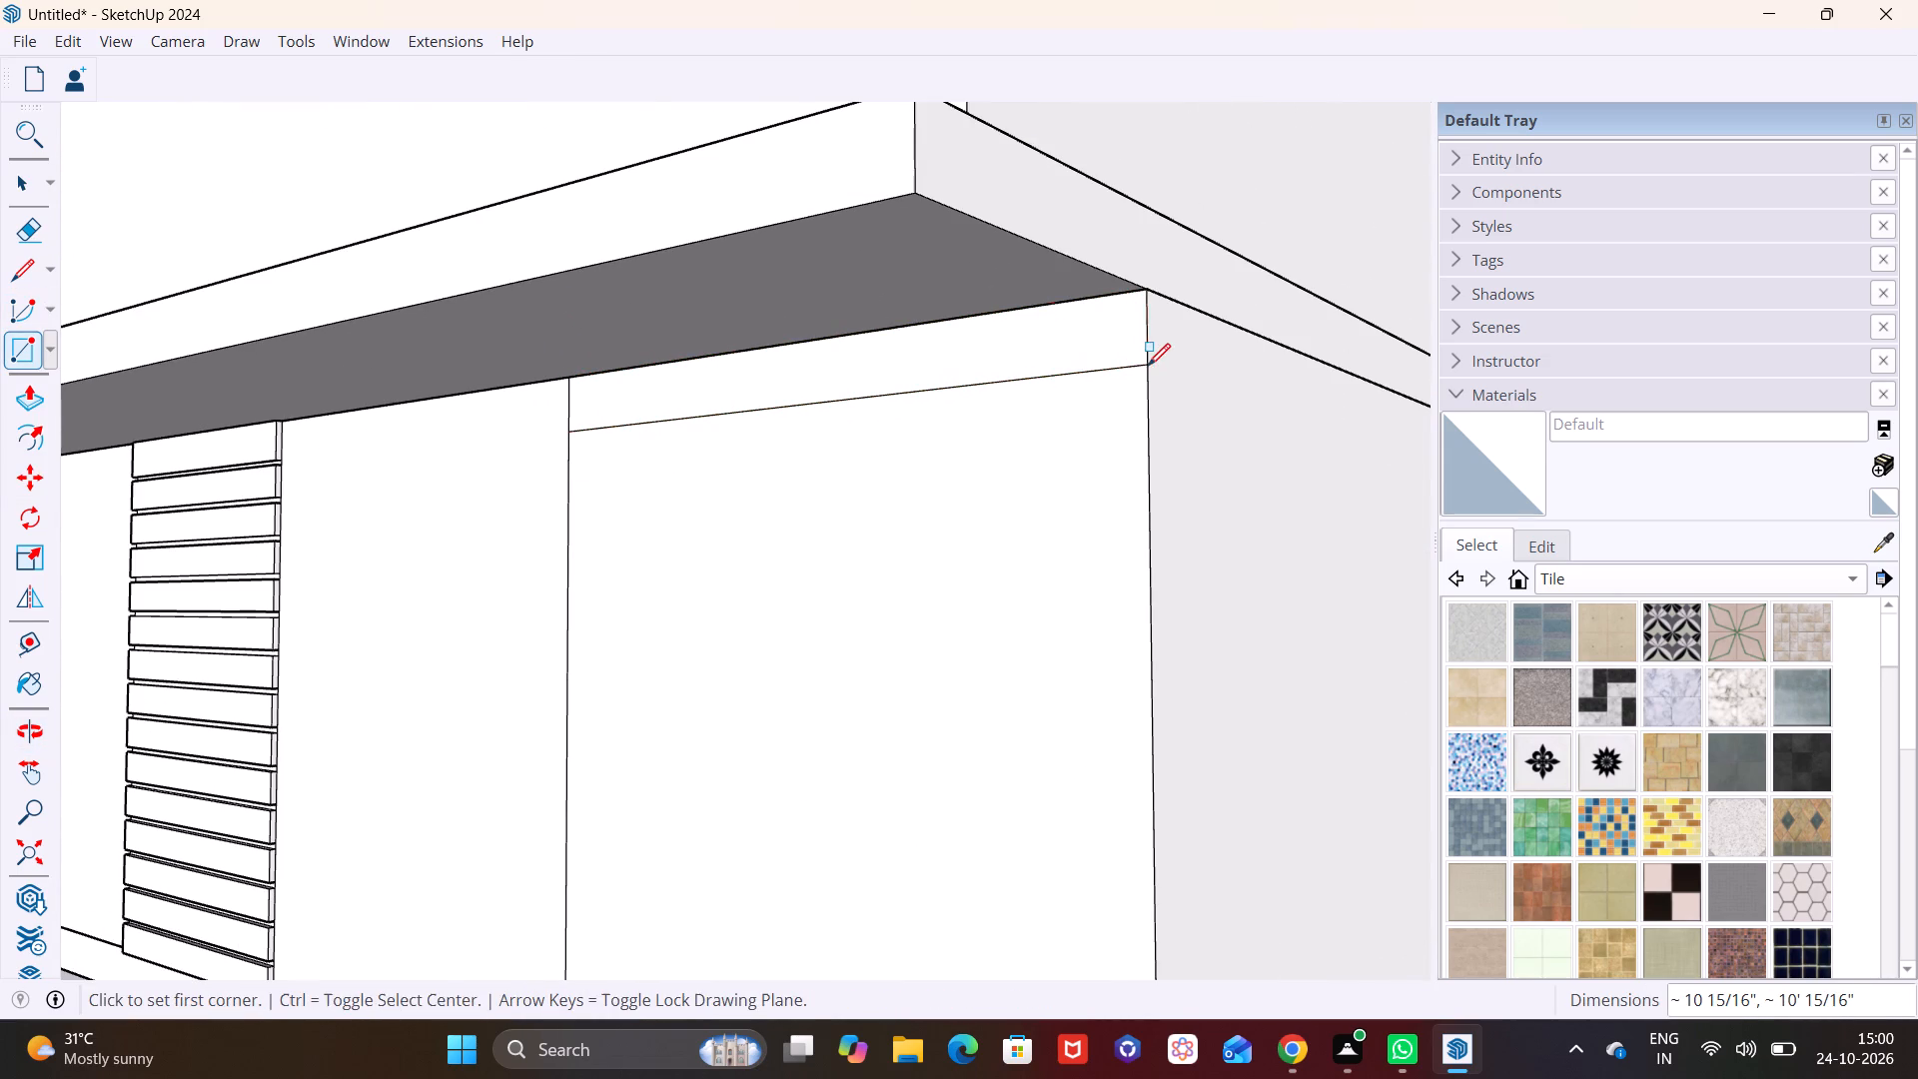
Extrude the rectangle at the top of the corner panel outward about 1 11/16".
{"action": "key", "text": "space"}
{"action": "double_click", "coordinate": [997, 370]}
{"action": "left_click", "coordinate": [44, 379]}
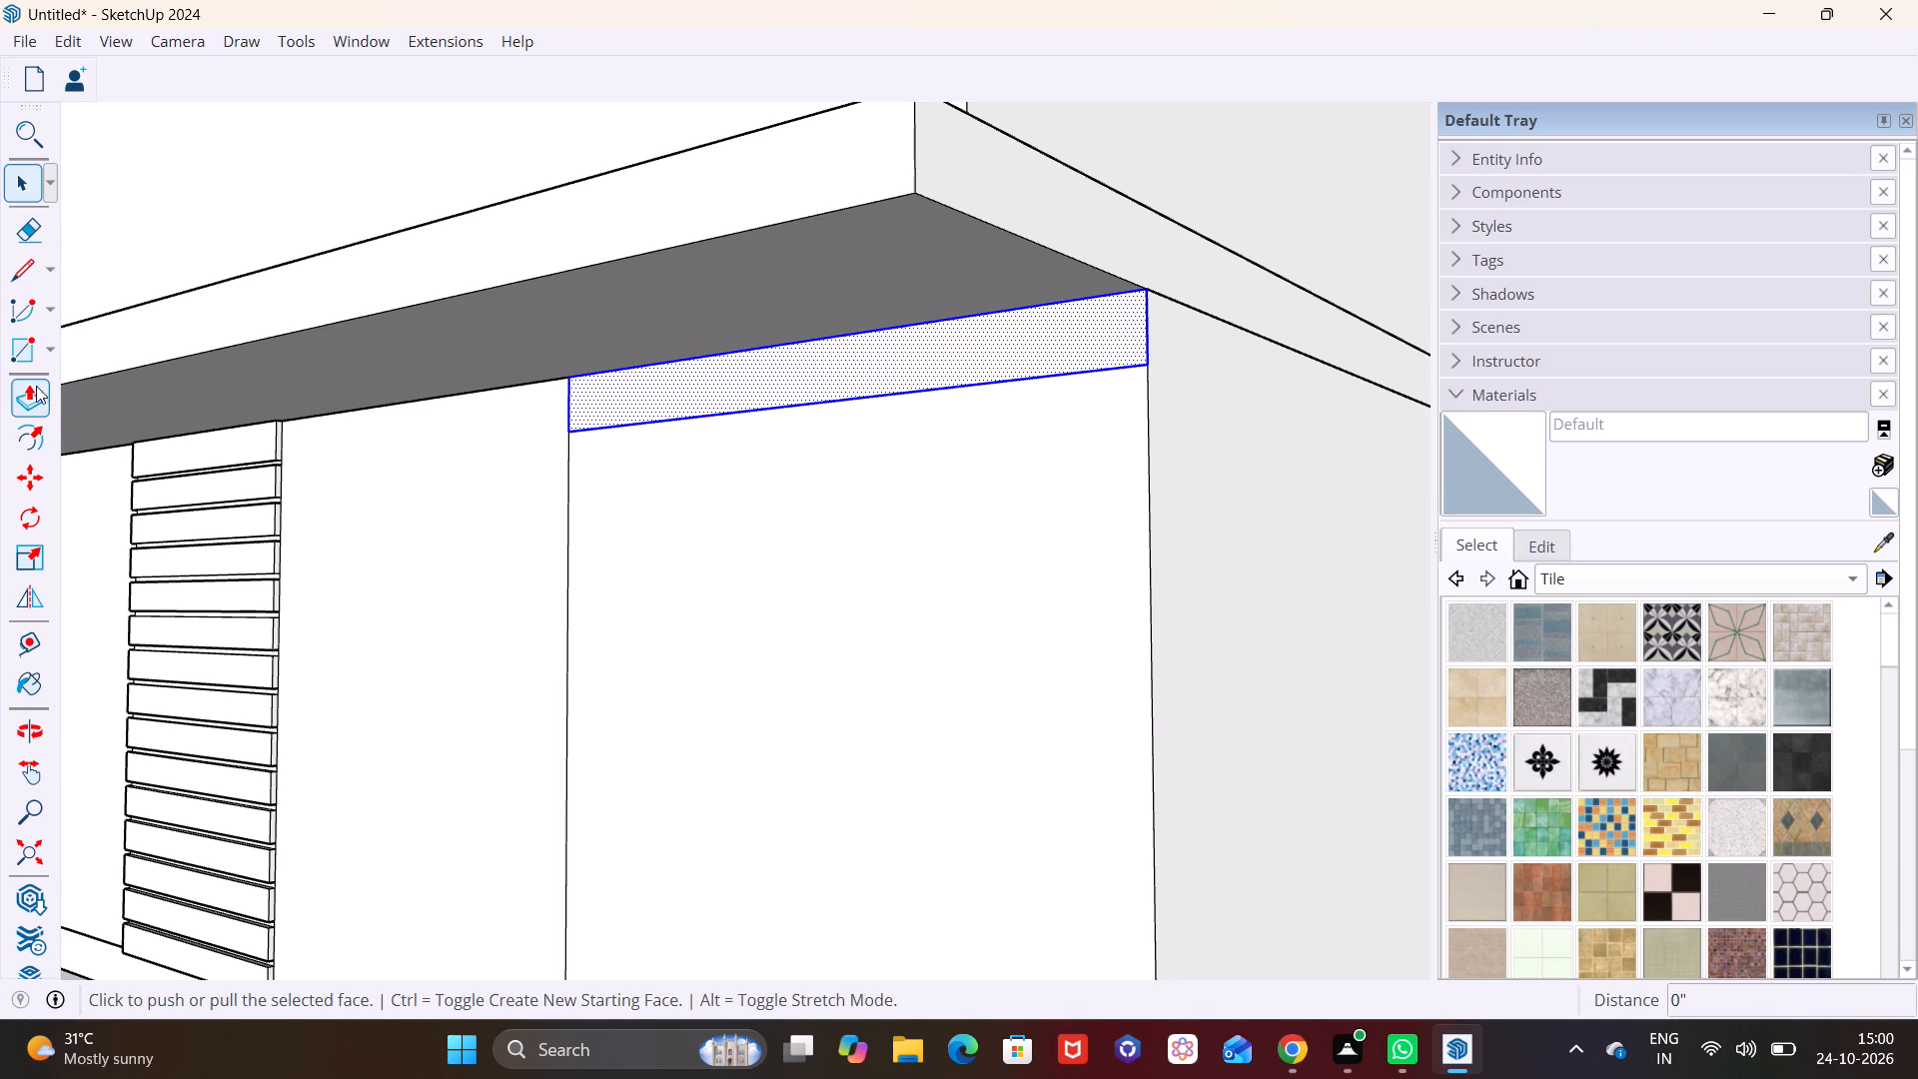
{"action": "left_click", "coordinate": [583, 407]}
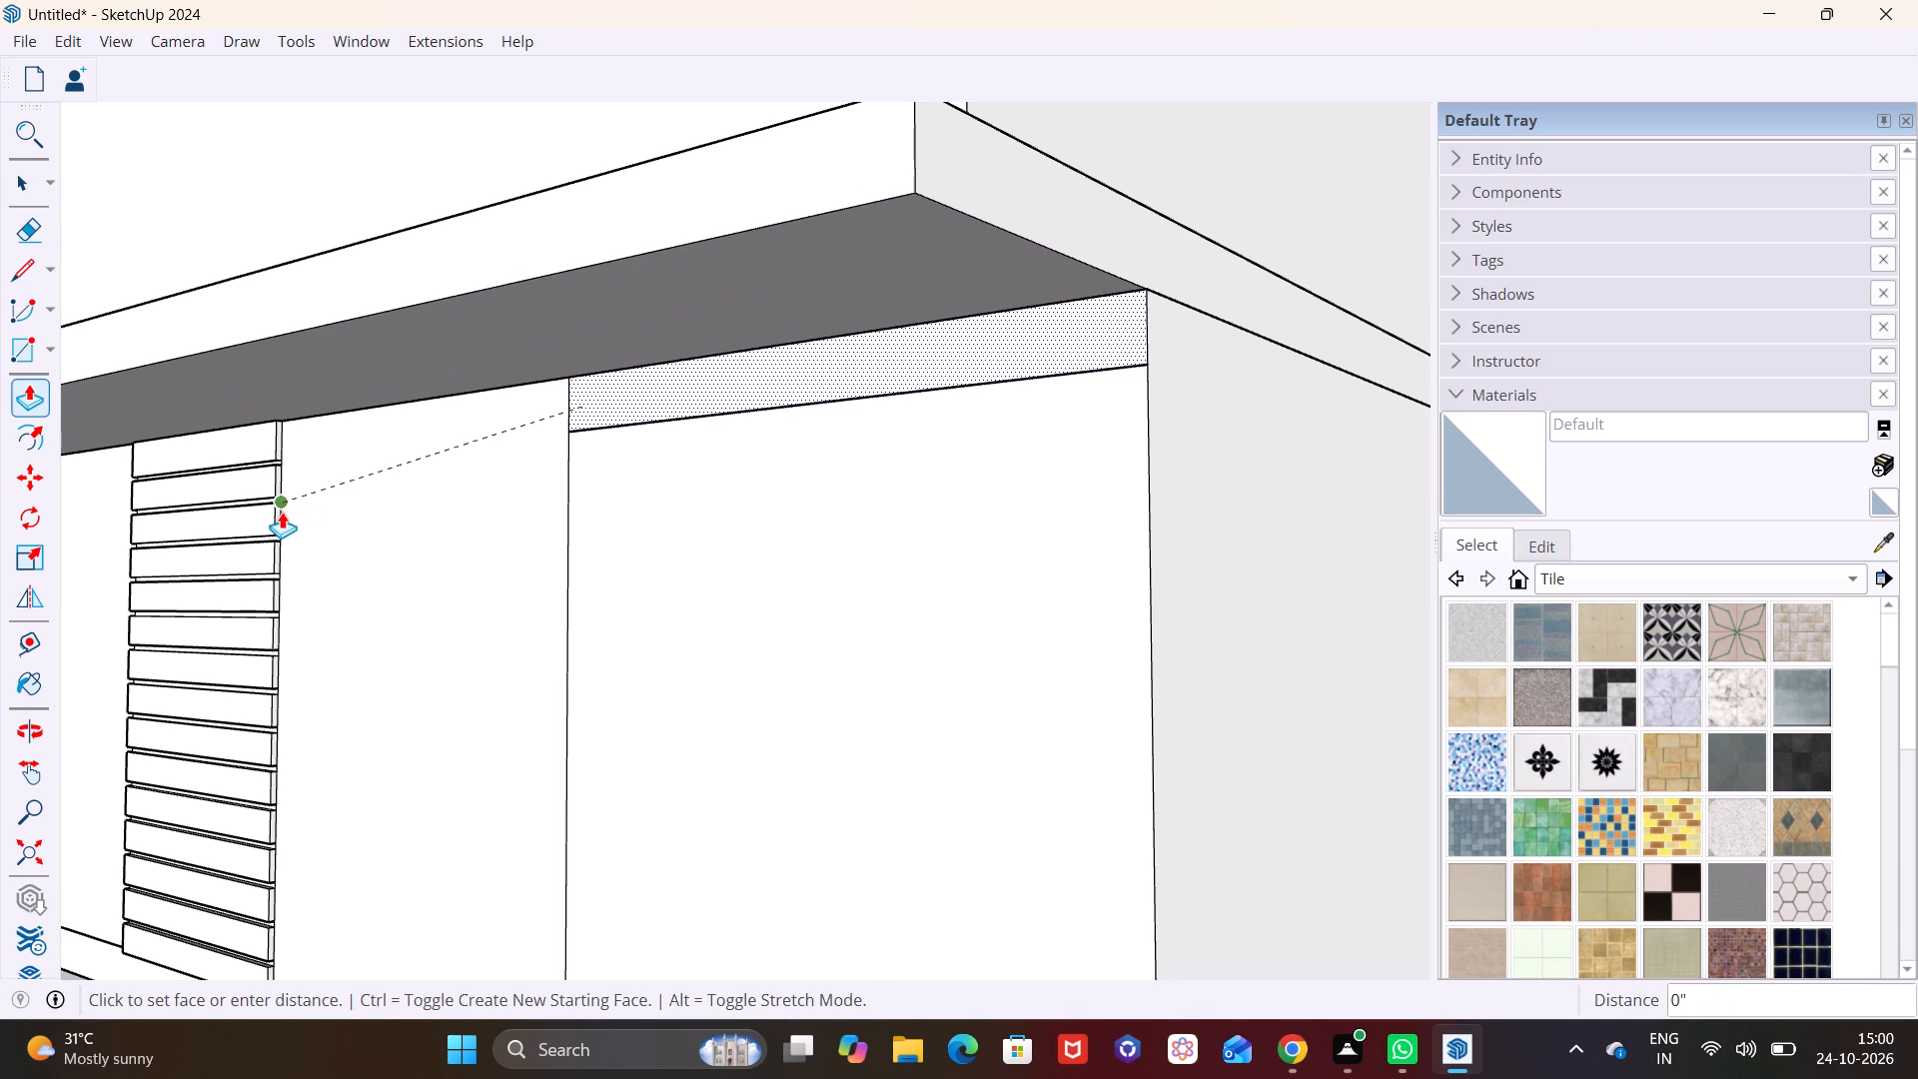
{"action": "left_click", "coordinate": [282, 512]}
{"action": "middle_click_drag", "start_coordinate": [826, 410], "coordinate": [669, 462]}
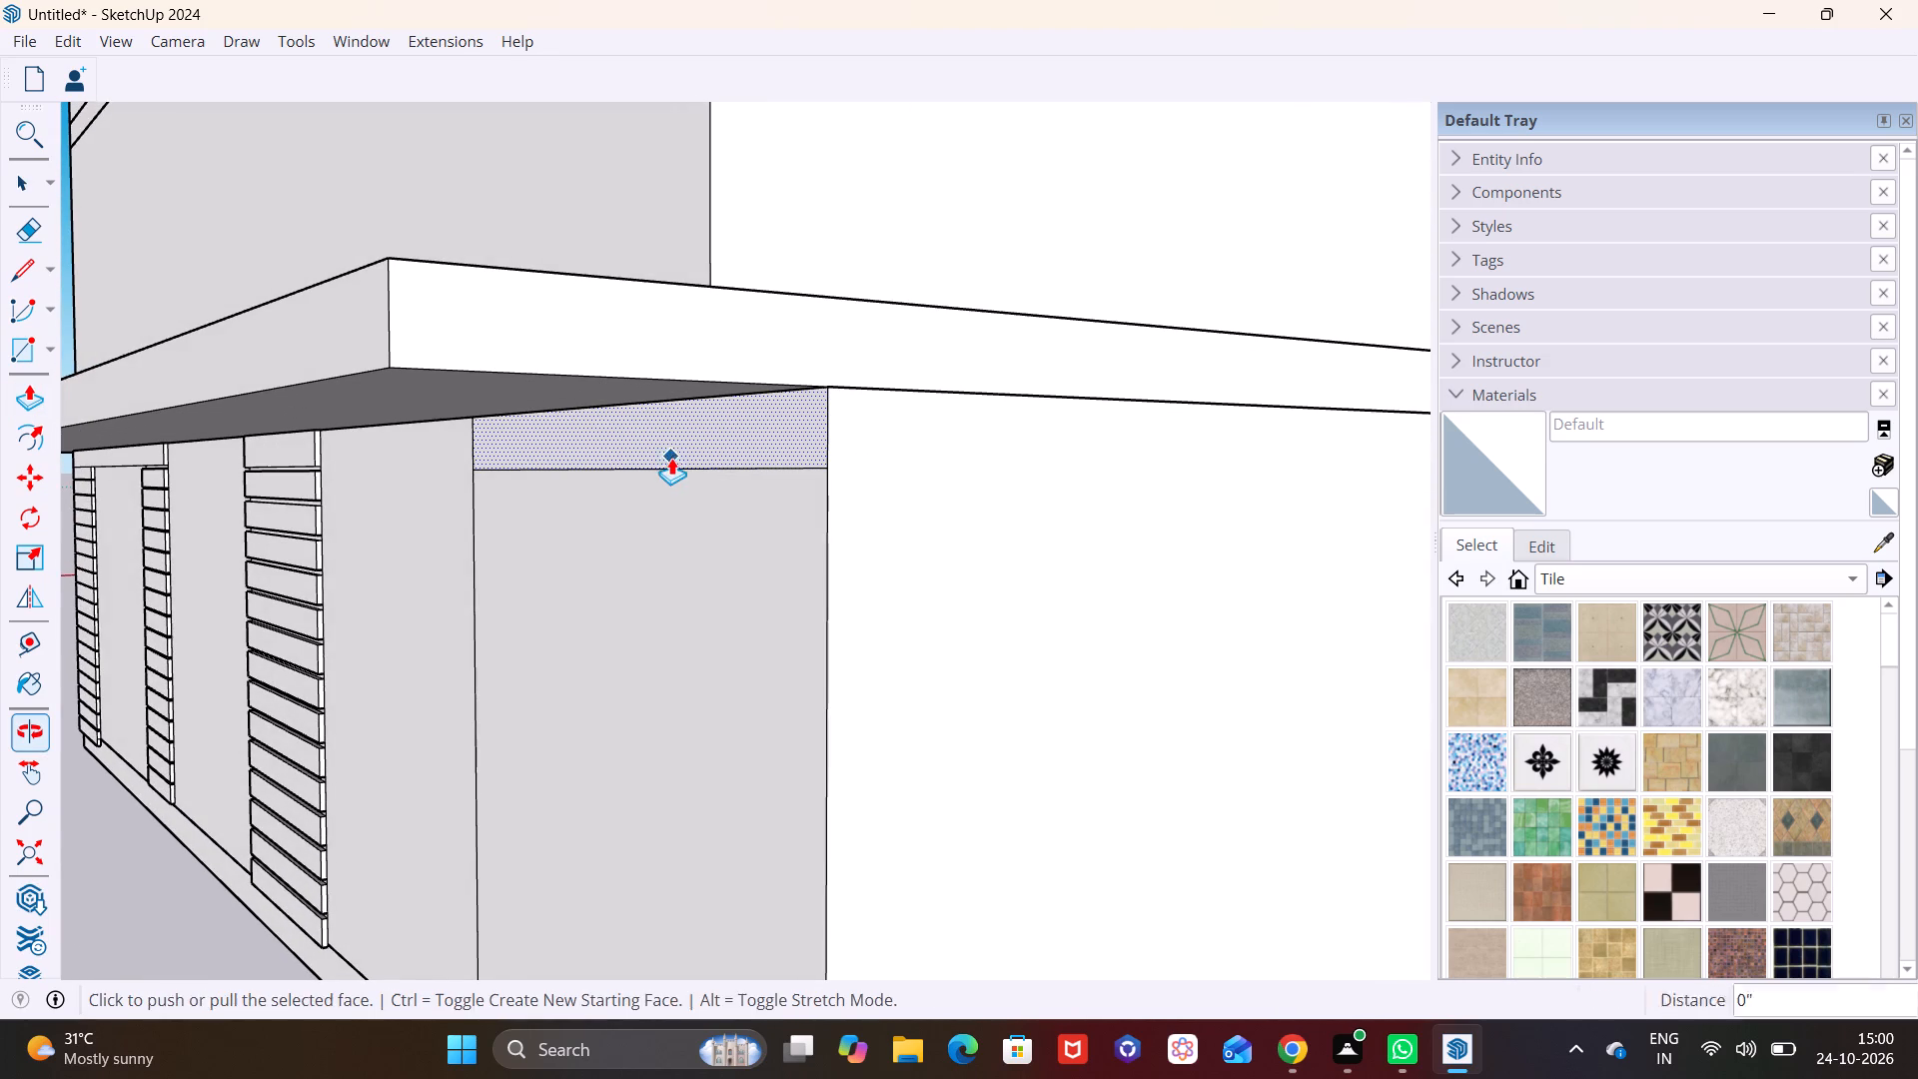
{"action": "left_click", "coordinate": [668, 446]}
{"action": "left_click", "coordinate": [659, 448]}
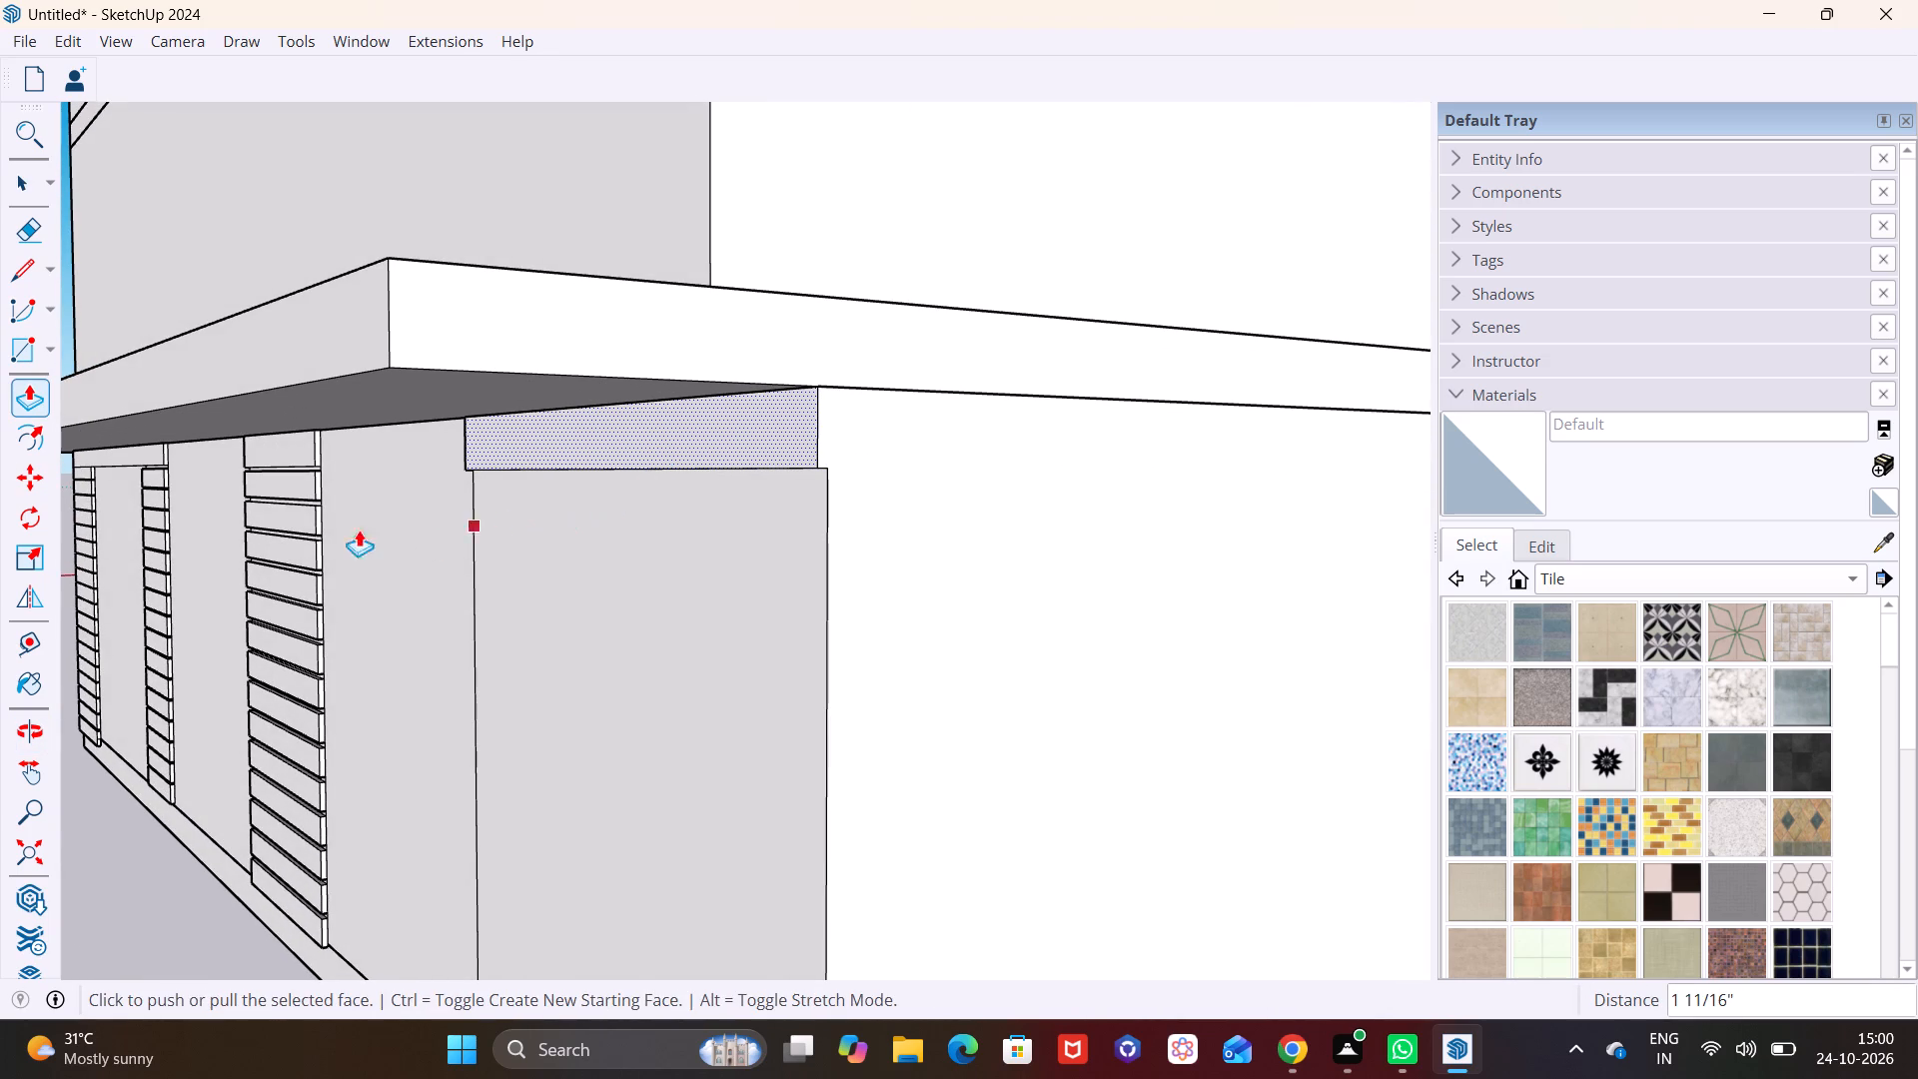
Draw a vertical line closing the outer end of the top slat at the building corner.
{"action": "left_click", "coordinate": [28, 274]}
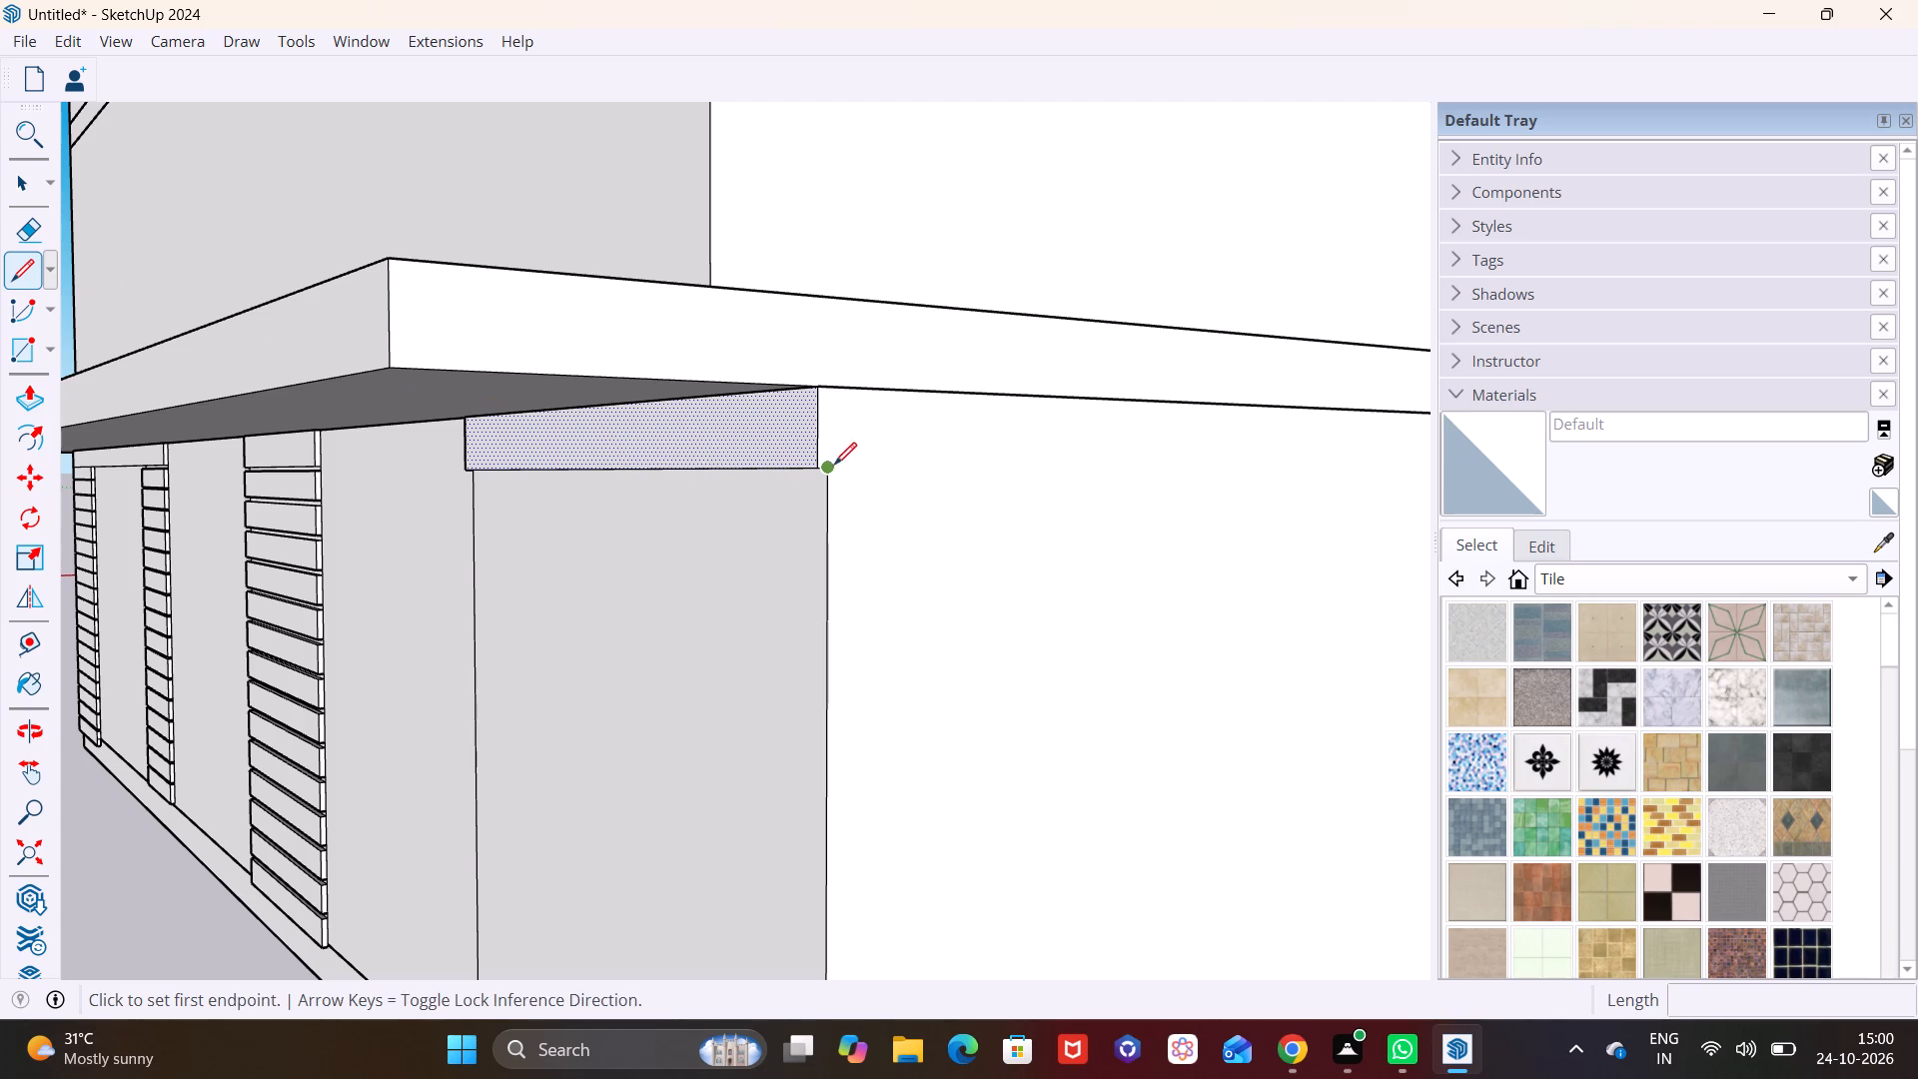
{"action": "left_click", "coordinate": [834, 465]}
{"action": "left_click", "coordinate": [836, 391]}
{"action": "key", "text": "space"}
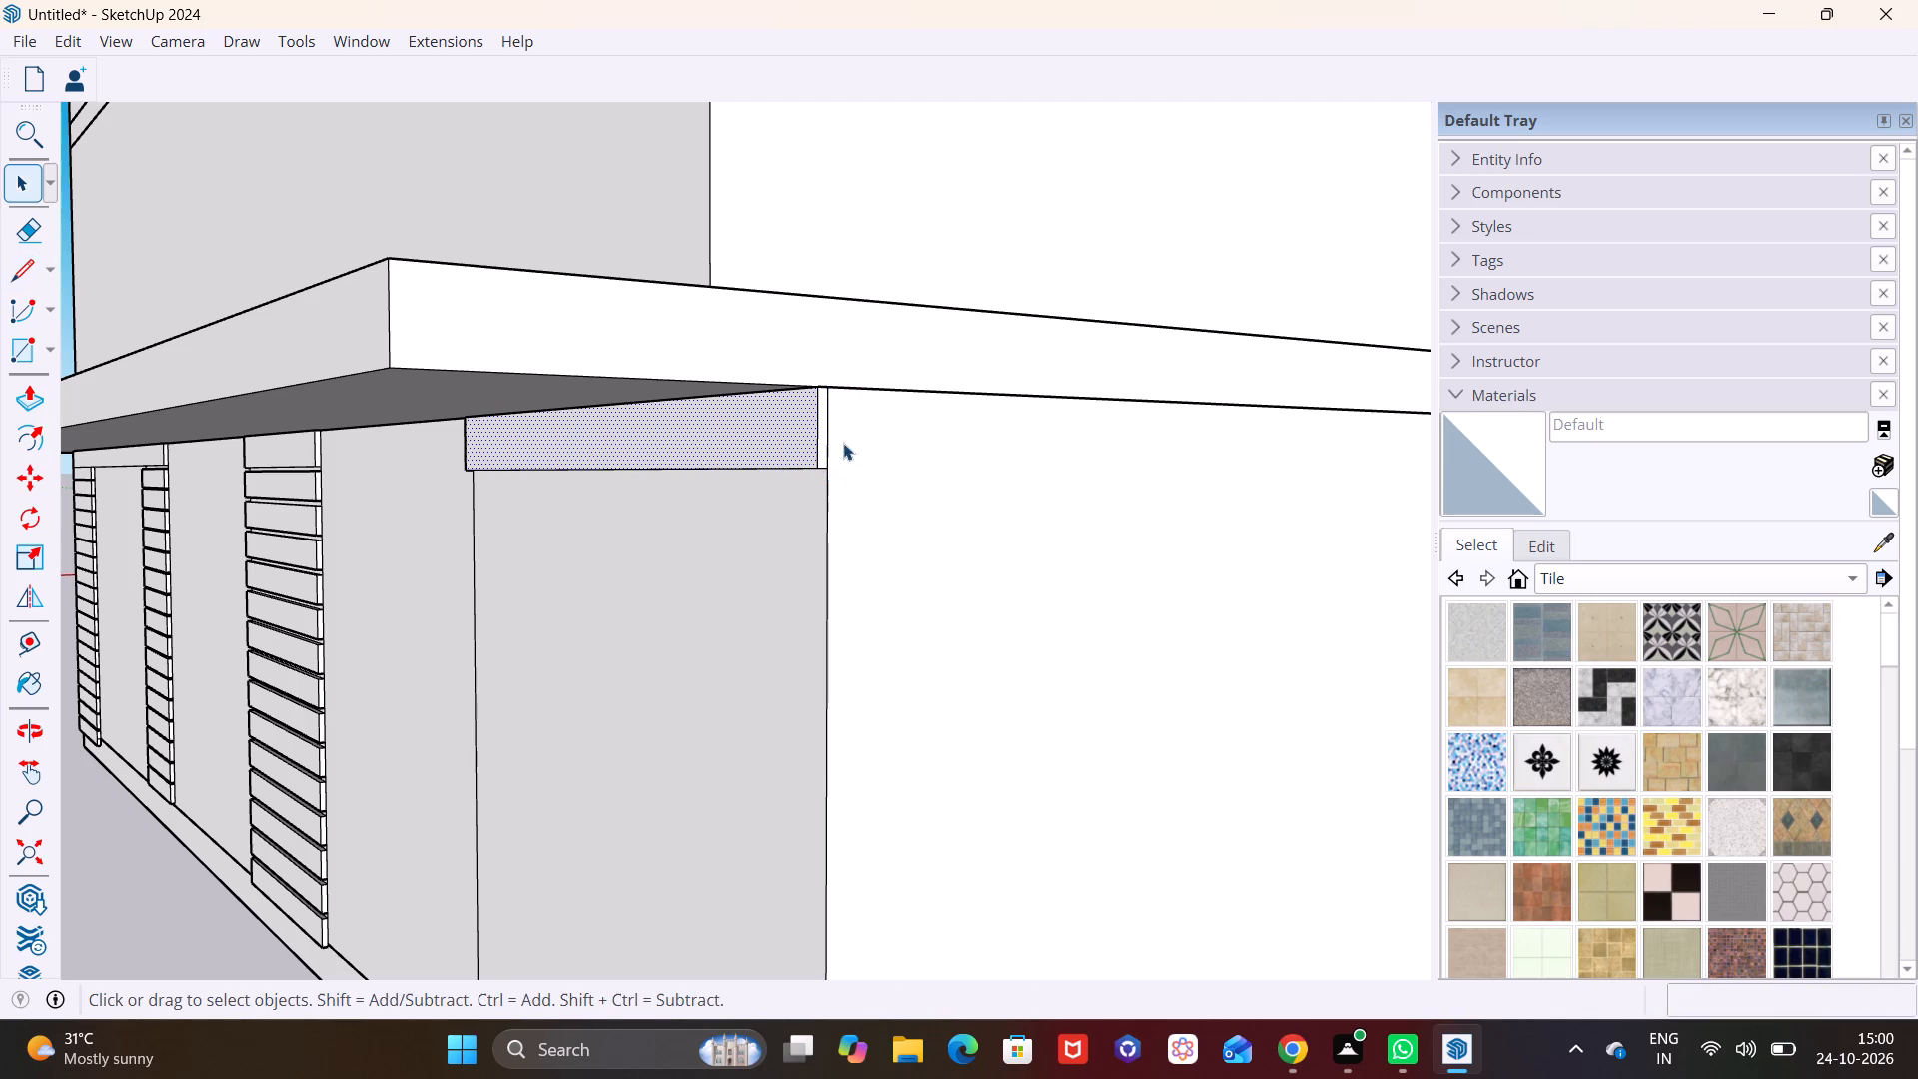
Draw a rectangle about 10' 1" wide and 1' high across the corner panel, just below the top slat with a narrow gap.
{"action": "left_click", "coordinate": [743, 514]}
{"action": "middle_click_drag", "start_coordinate": [739, 479], "coordinate": [1096, 479]}
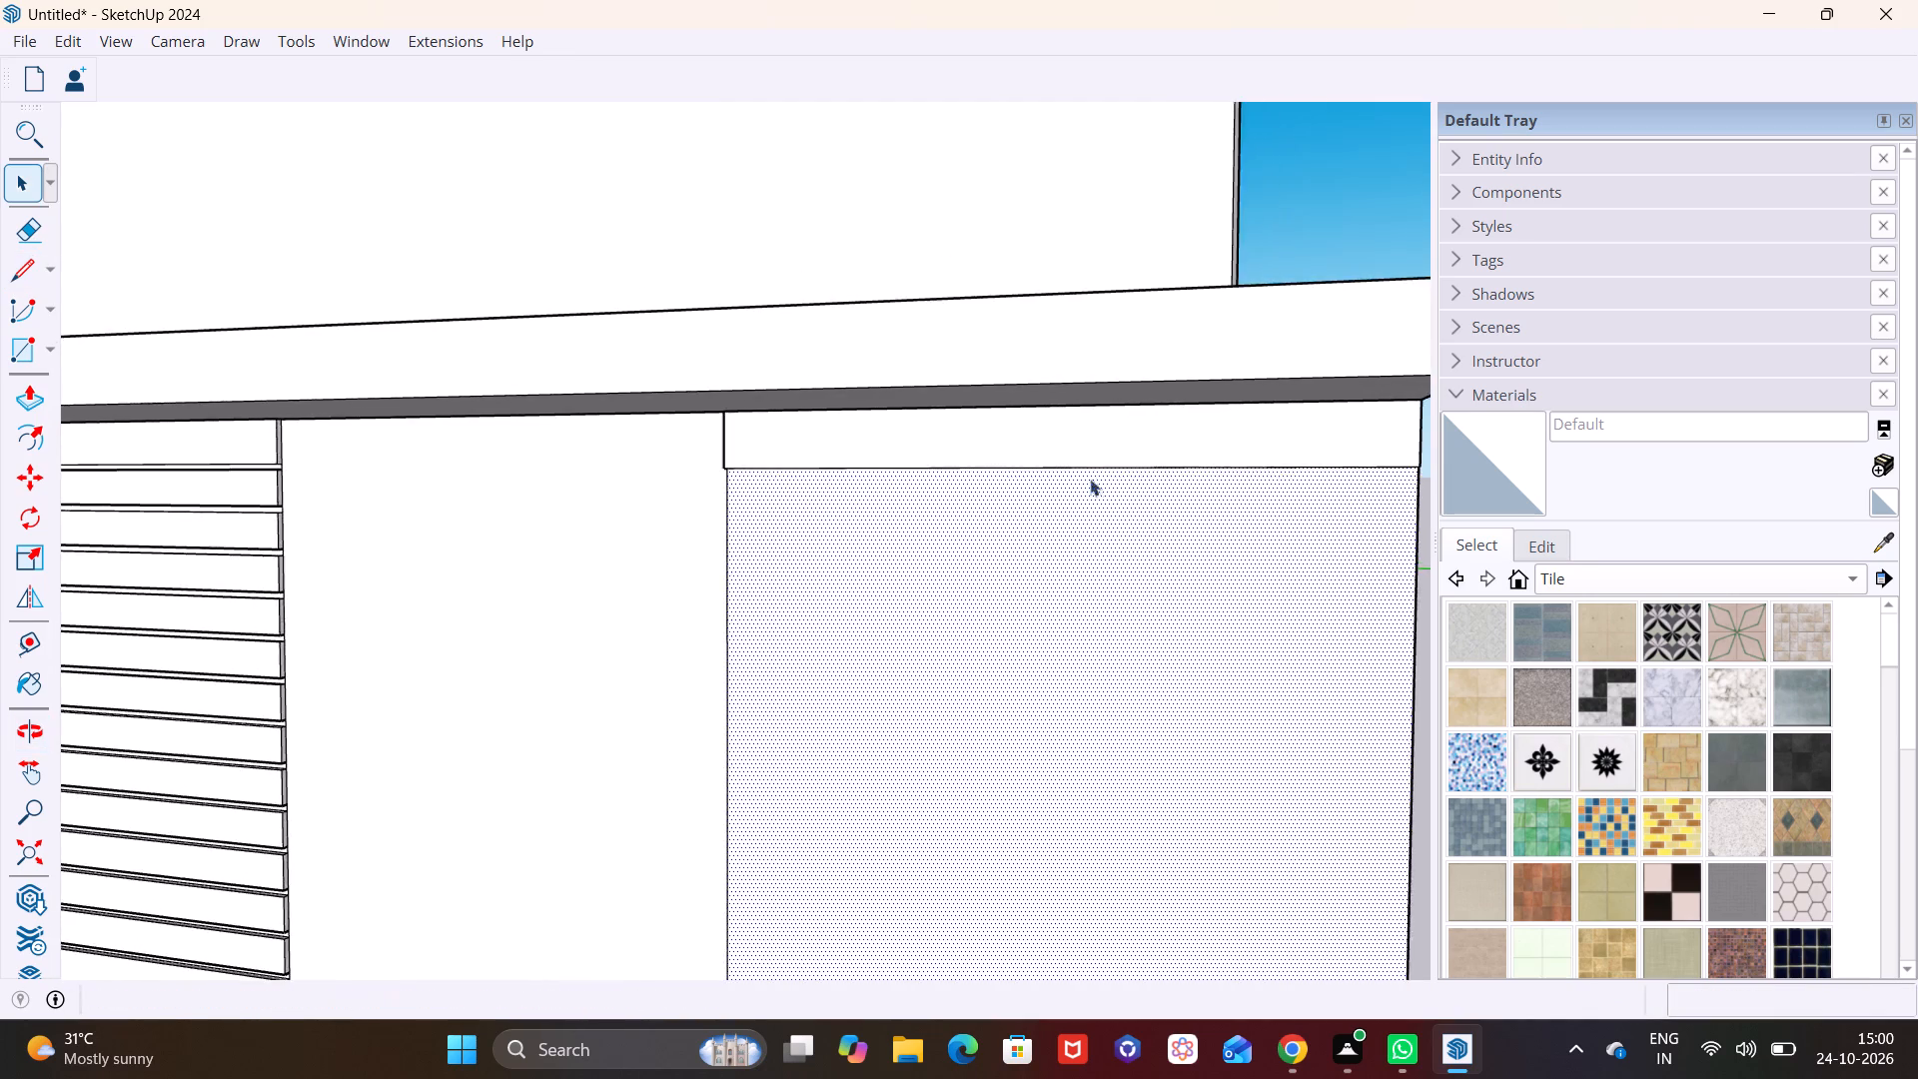
{"action": "scroll", "coordinate": [1061, 488], "scroll_direction": "down", "scroll_amount": 8}
{"action": "middle_click_drag", "start_coordinate": [1021, 518], "coordinate": [617, 528], "text": "shift"}
{"action": "scroll", "coordinate": [654, 535], "scroll_direction": "up", "scroll_amount": 7}
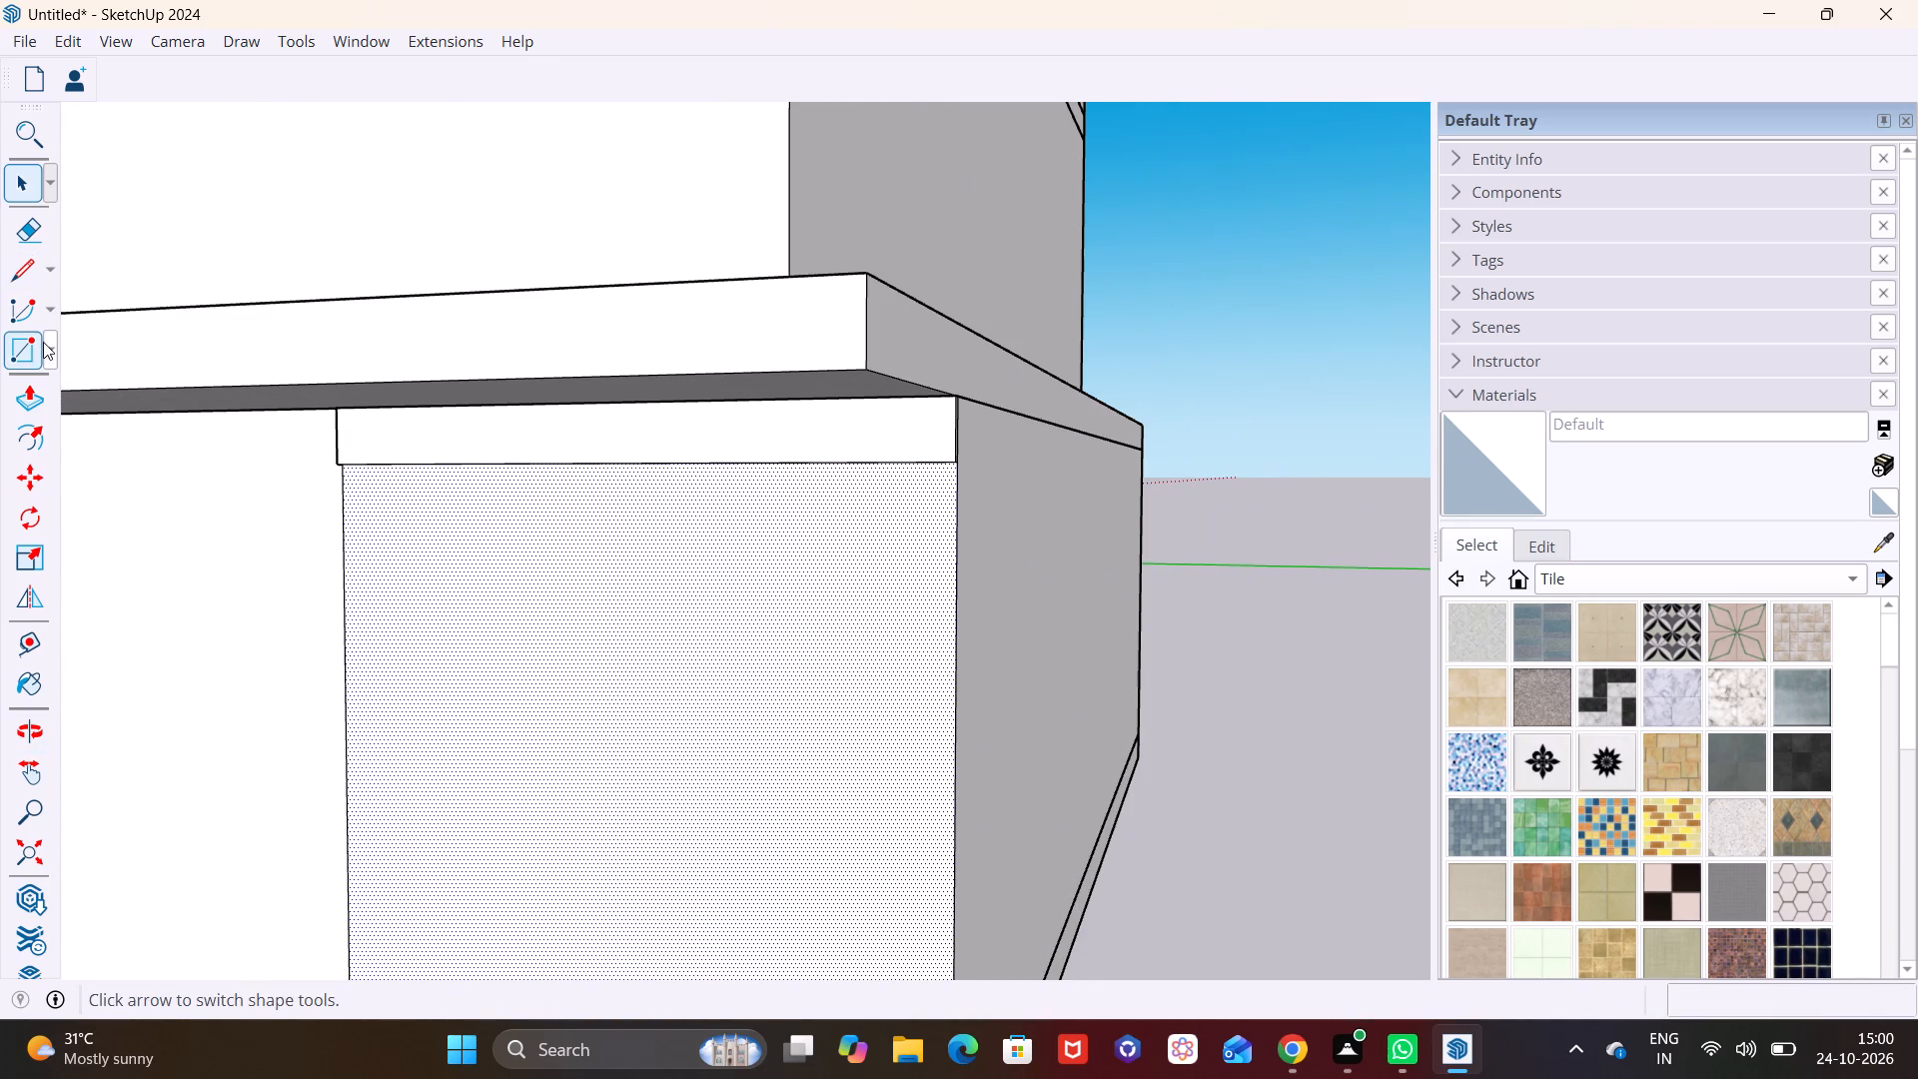
{"action": "left_click", "coordinate": [57, 339]}
{"action": "left_click", "coordinate": [52, 346]}
{"action": "left_click", "coordinate": [61, 400]}
{"action": "scroll", "coordinate": [343, 486], "scroll_direction": "up", "scroll_amount": 3}
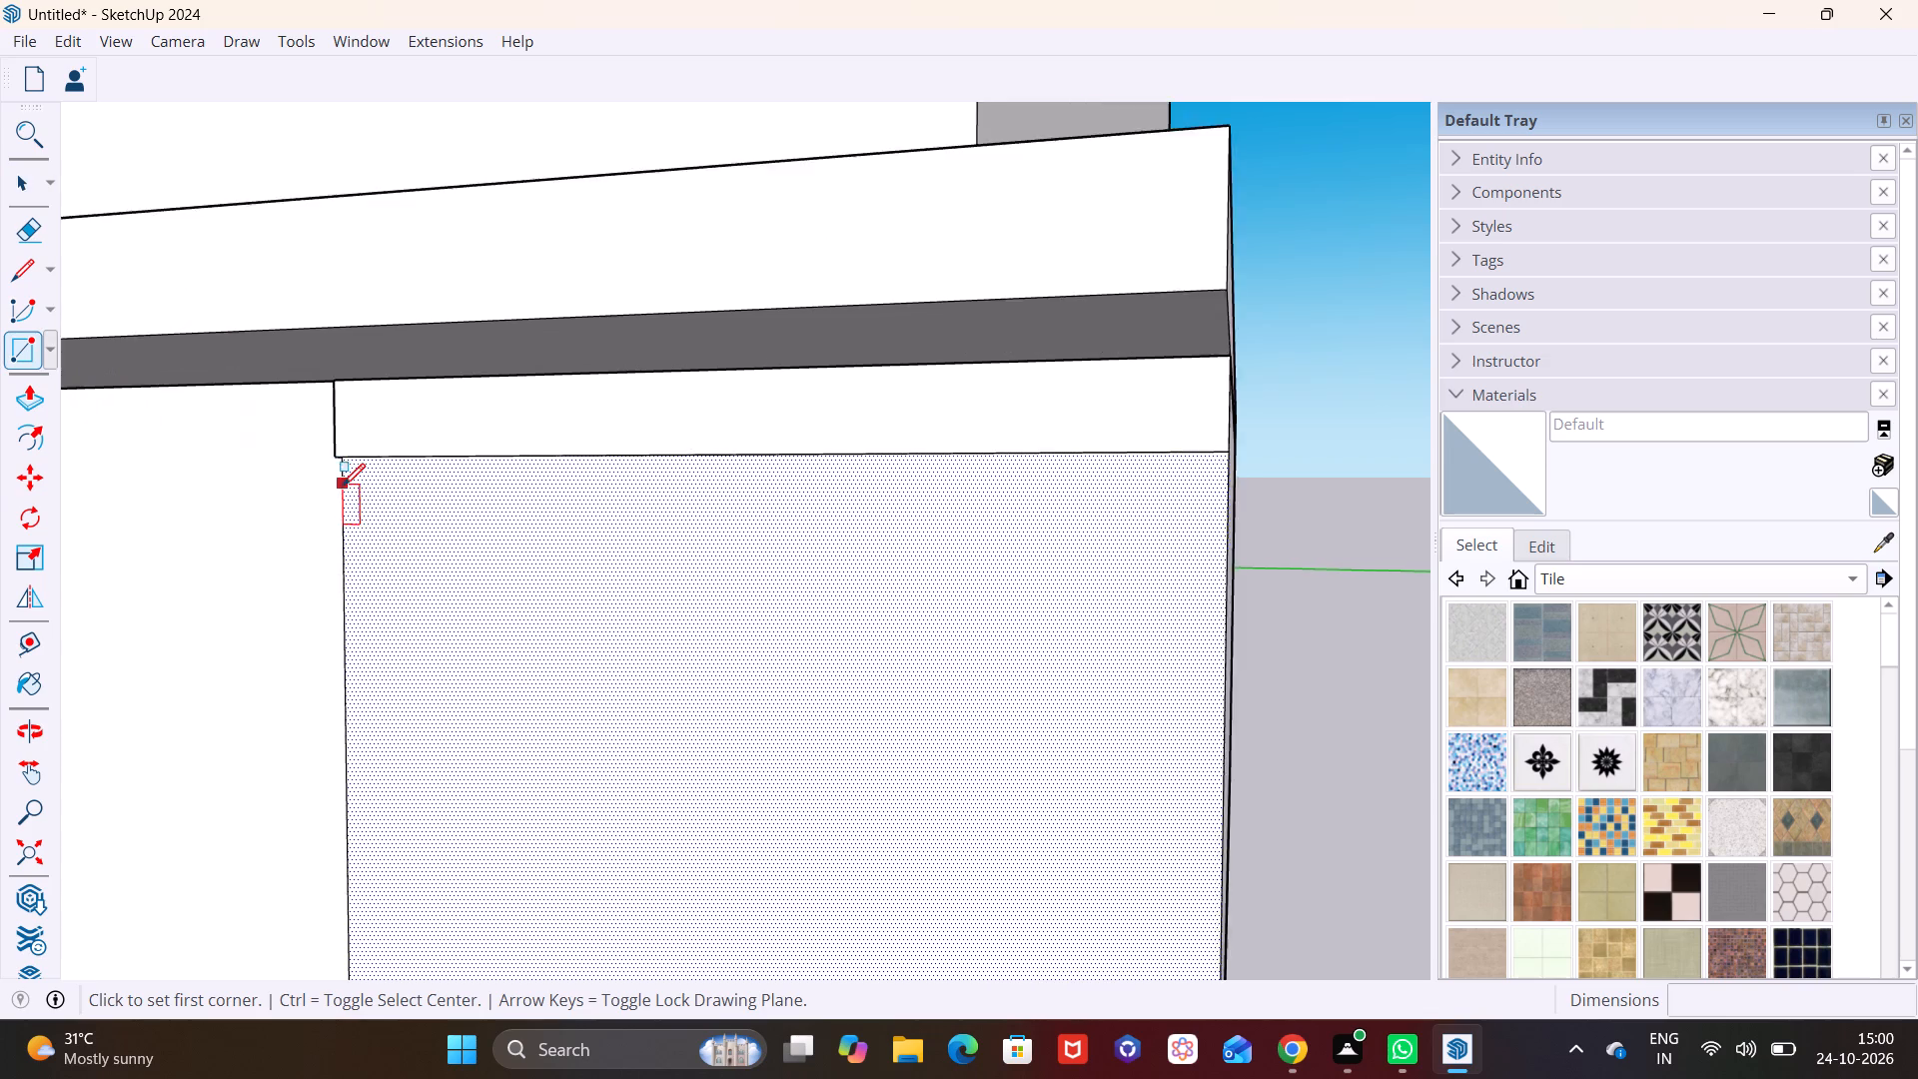
{"action": "scroll", "coordinate": [343, 486], "scroll_direction": "up", "scroll_amount": 4}
{"action": "middle_click_drag", "start_coordinate": [362, 479], "coordinate": [410, 330]}
{"action": "scroll", "coordinate": [346, 449], "scroll_direction": "up", "scroll_amount": 6}
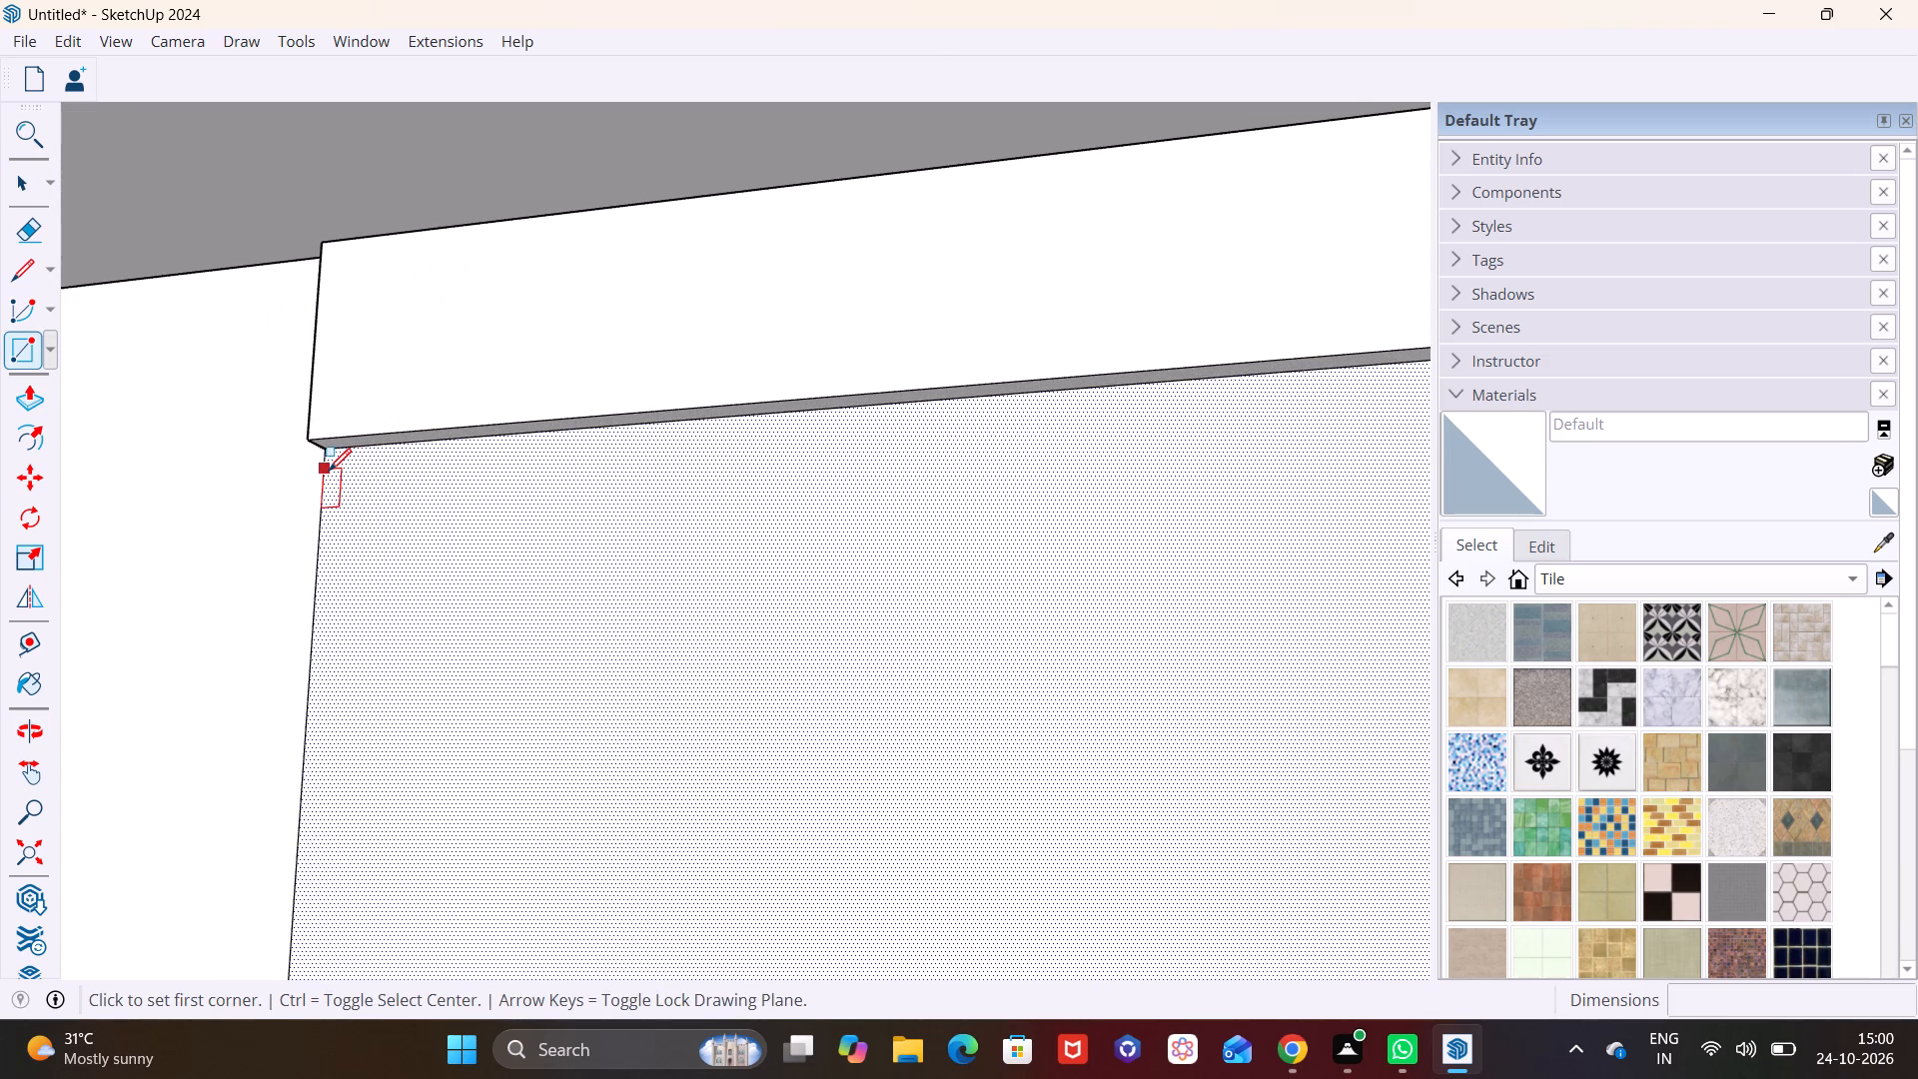
{"action": "left_click", "coordinate": [329, 471]}
{"action": "scroll", "coordinate": [491, 521], "scroll_direction": "down", "scroll_amount": 18}
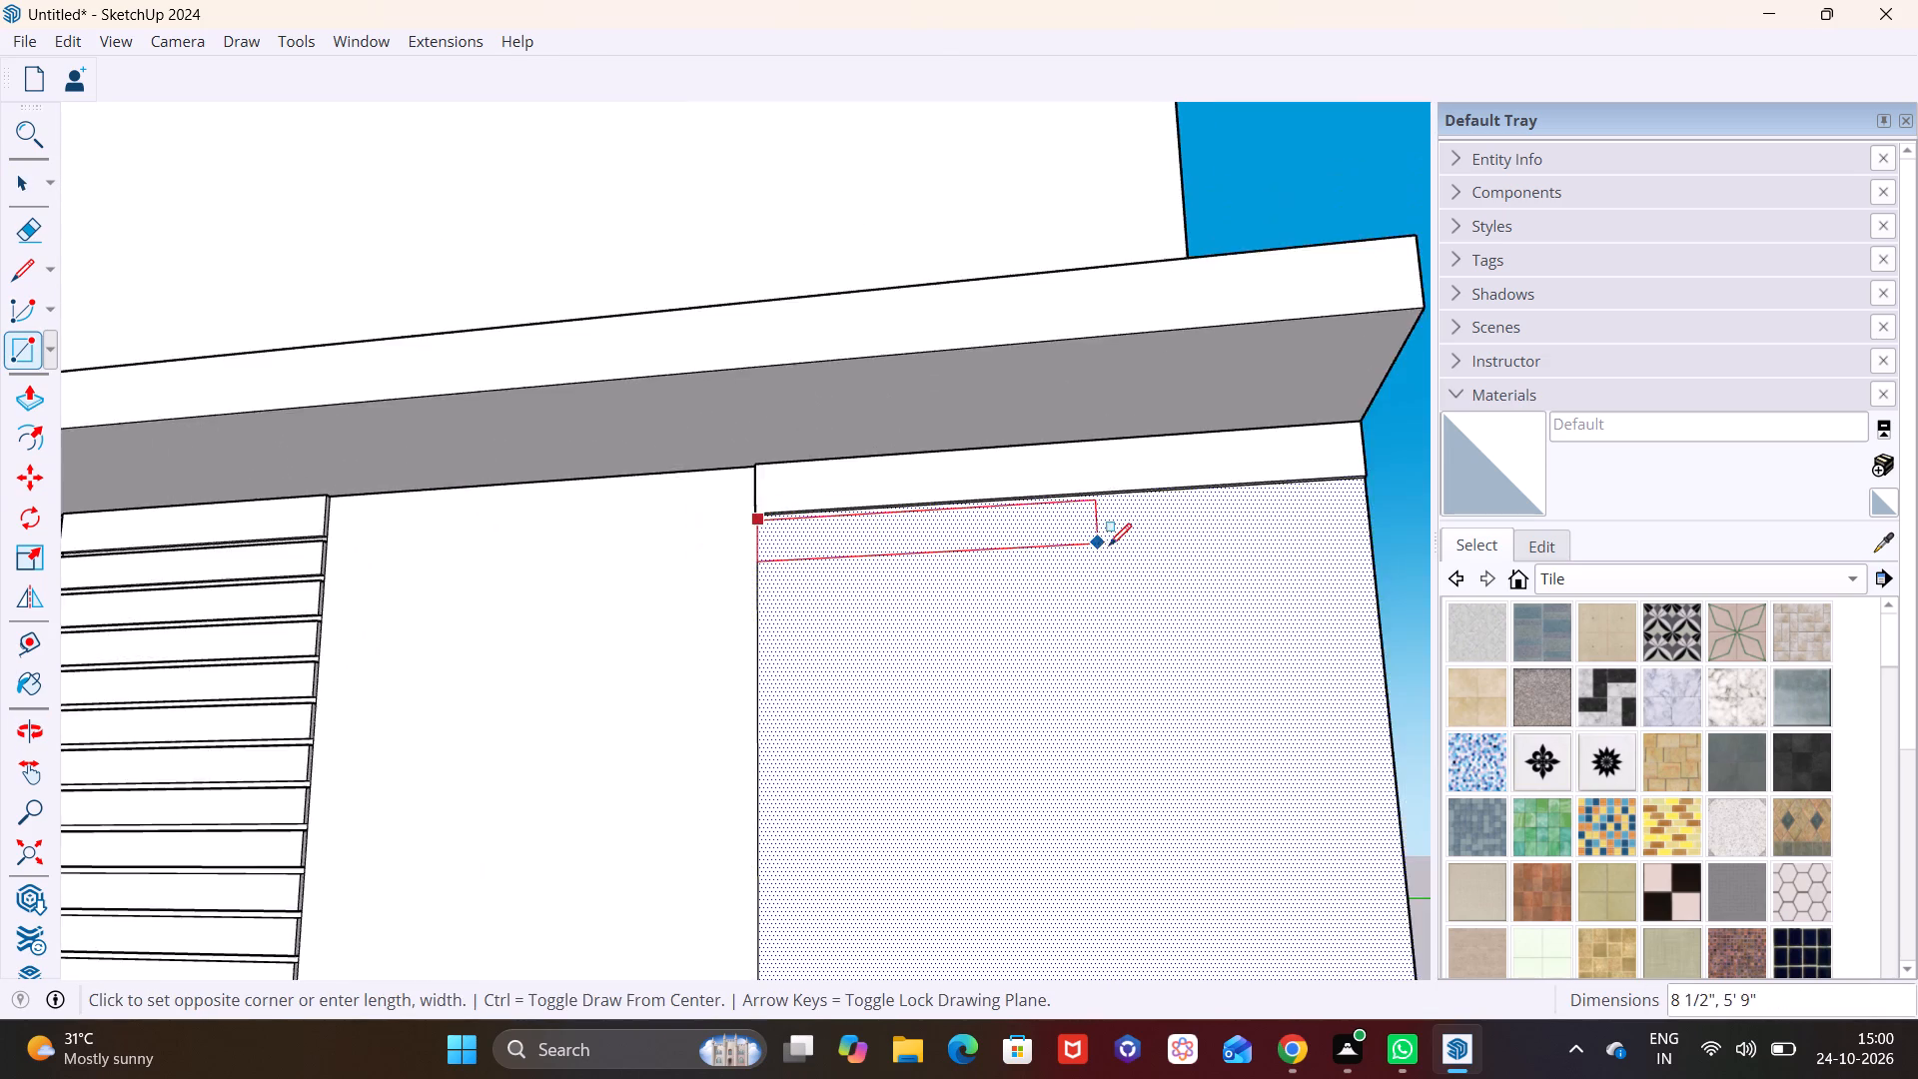
{"action": "scroll", "coordinate": [1109, 545], "scroll_direction": "down", "scroll_amount": 4}
{"action": "middle_click_drag", "start_coordinate": [1074, 561], "coordinate": [547, 731]}
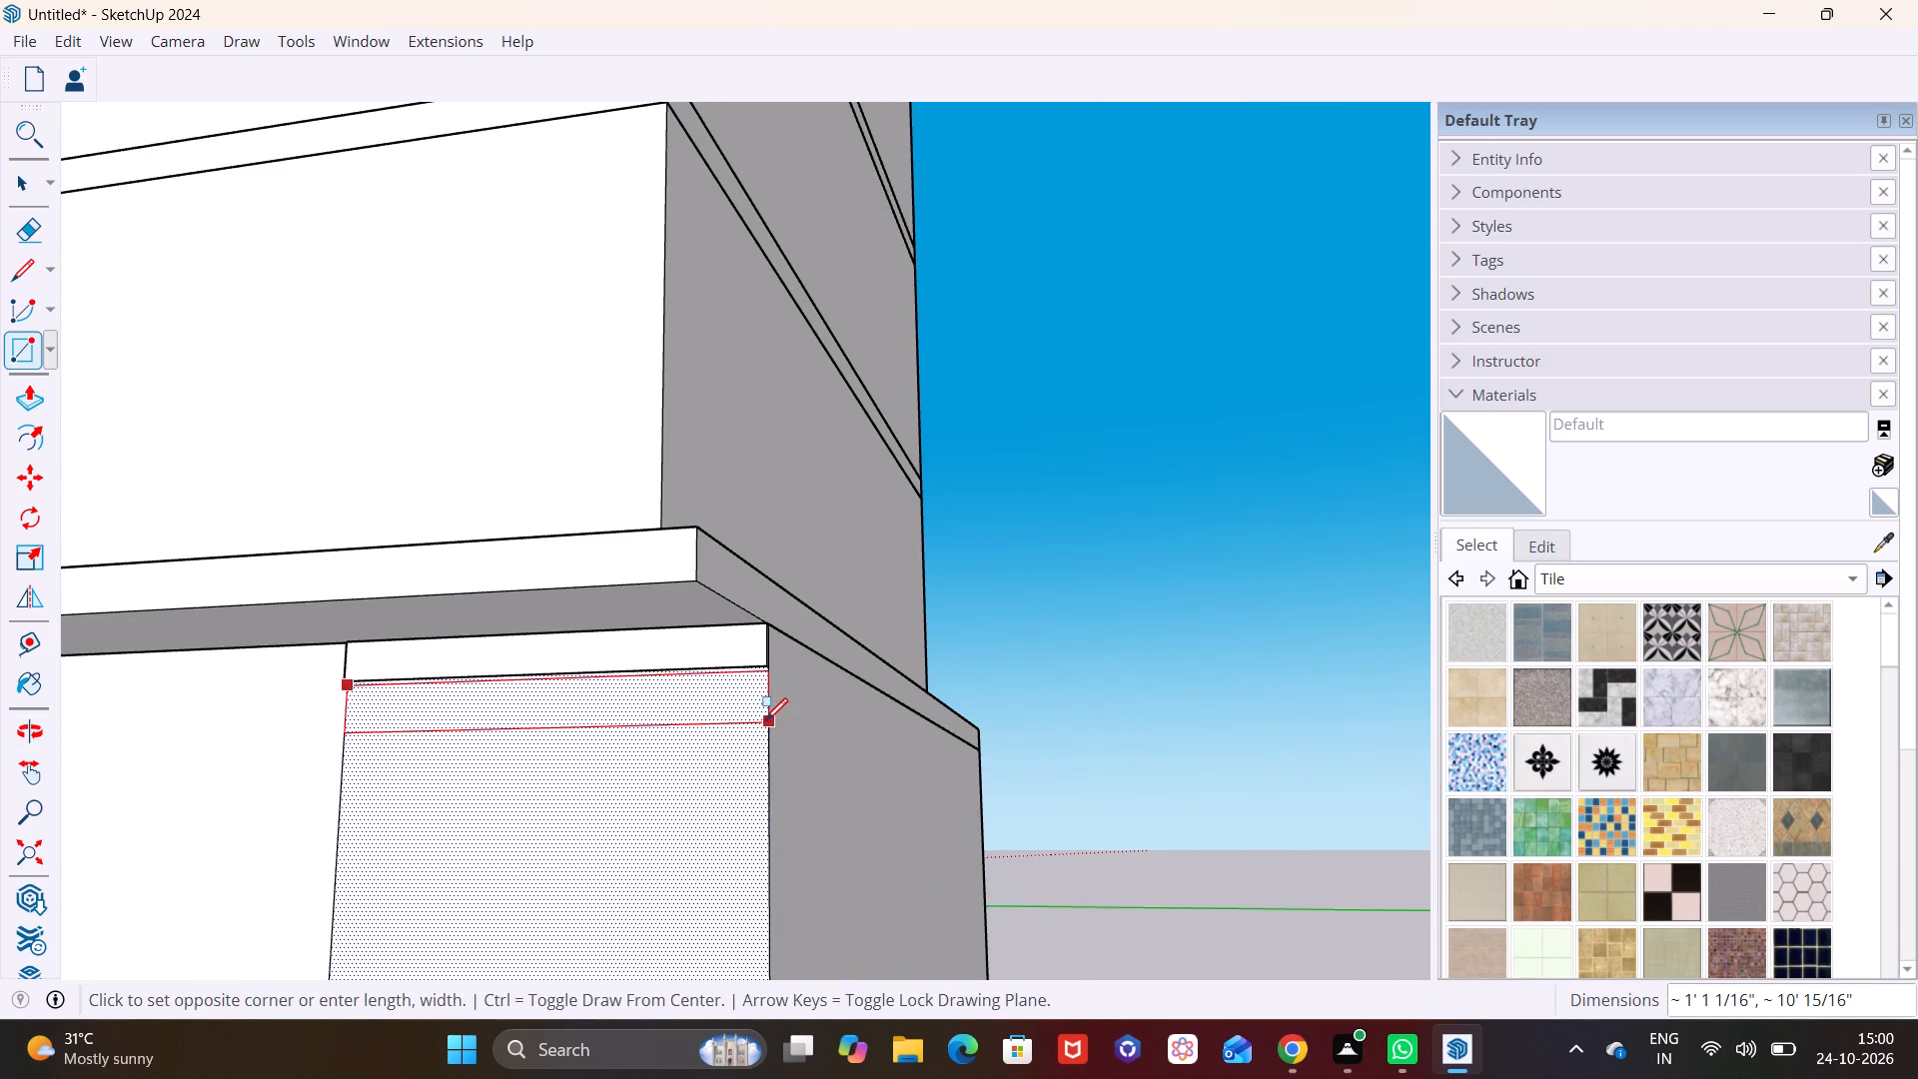
{"action": "left_click", "coordinate": [775, 719]}
Extrude the new rectangle below the top slat outward 1 11/16".
{"action": "key", "text": "space"}
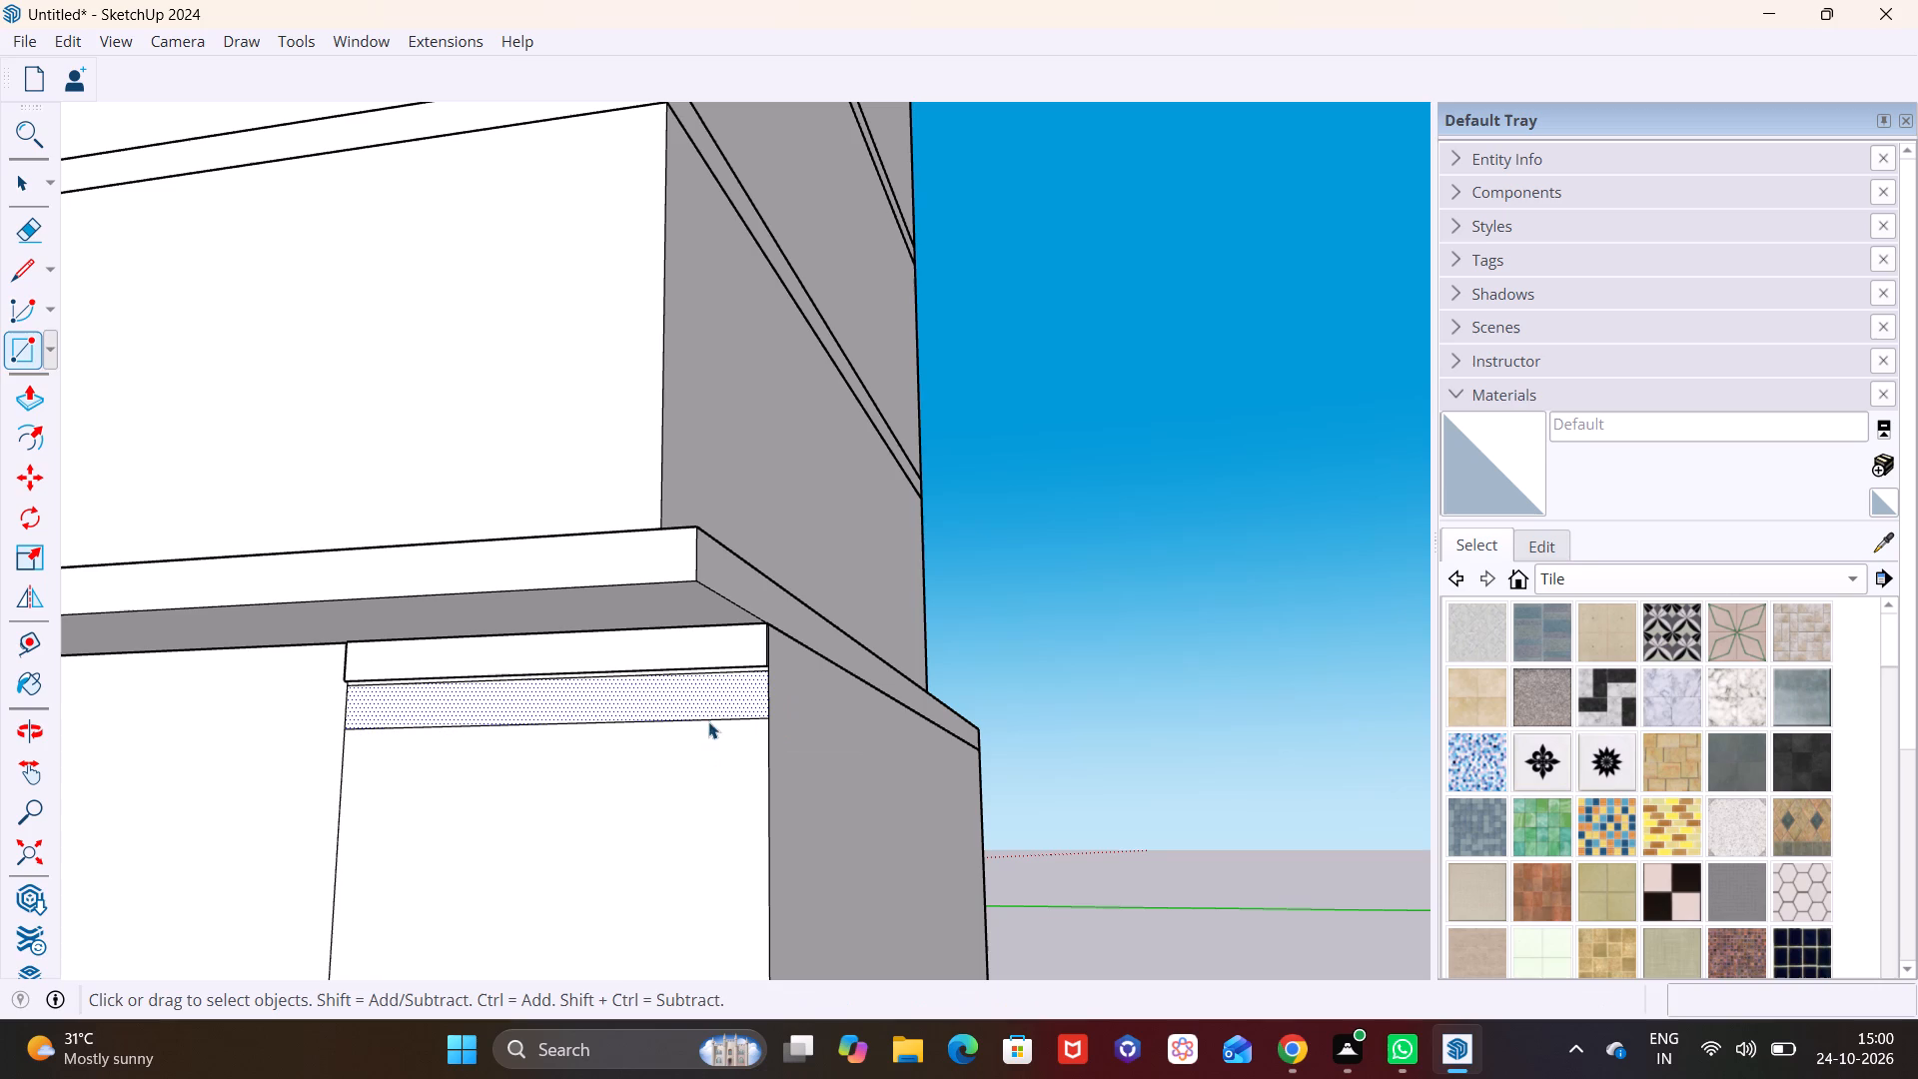
{"action": "left_click", "coordinate": [702, 703]}
{"action": "left_click", "coordinate": [31, 393]}
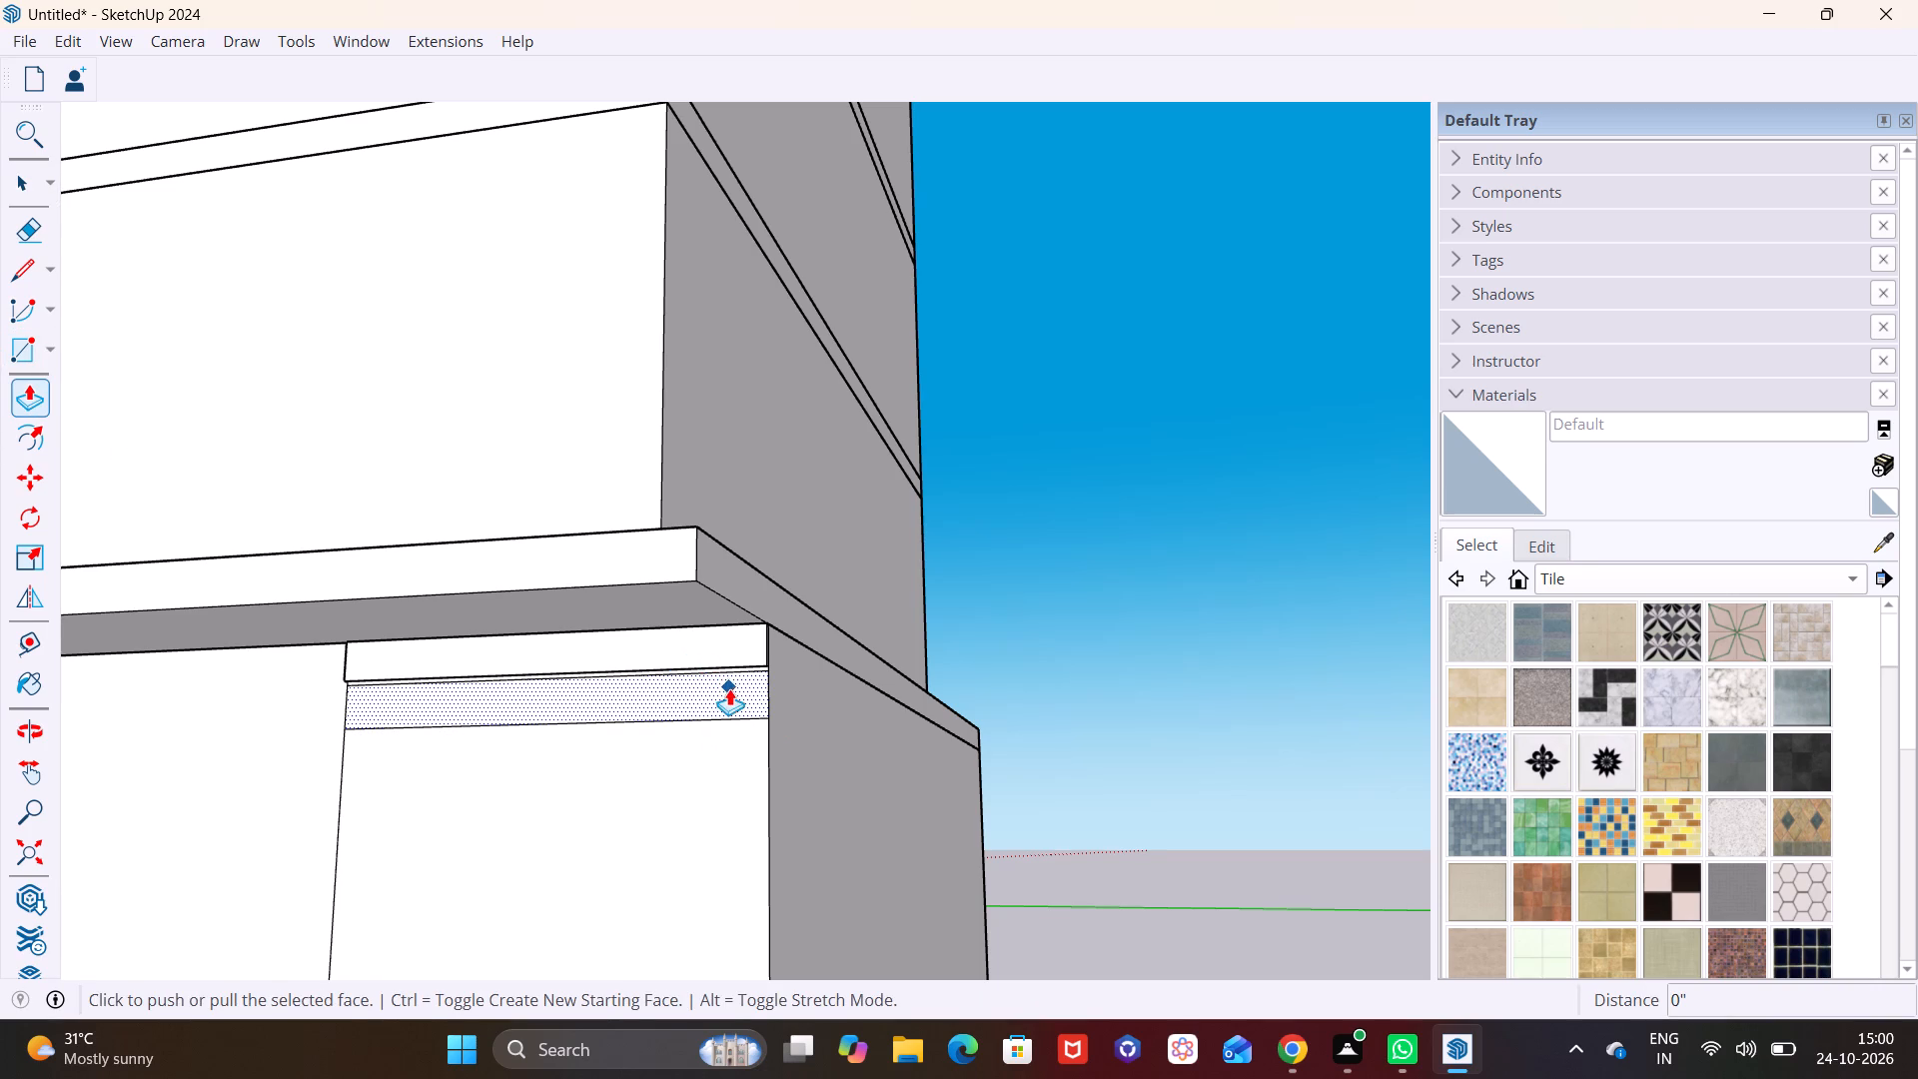
{"action": "left_click", "coordinate": [729, 688]}
{"action": "left_click", "coordinate": [756, 653]}
Draw a vertical line about 1' long closing the outer end of the second slat at the building corner.
{"action": "scroll", "coordinate": [744, 633], "scroll_direction": "down", "scroll_amount": 7}
{"action": "middle_click_drag", "start_coordinate": [677, 563], "coordinate": [645, 683]}
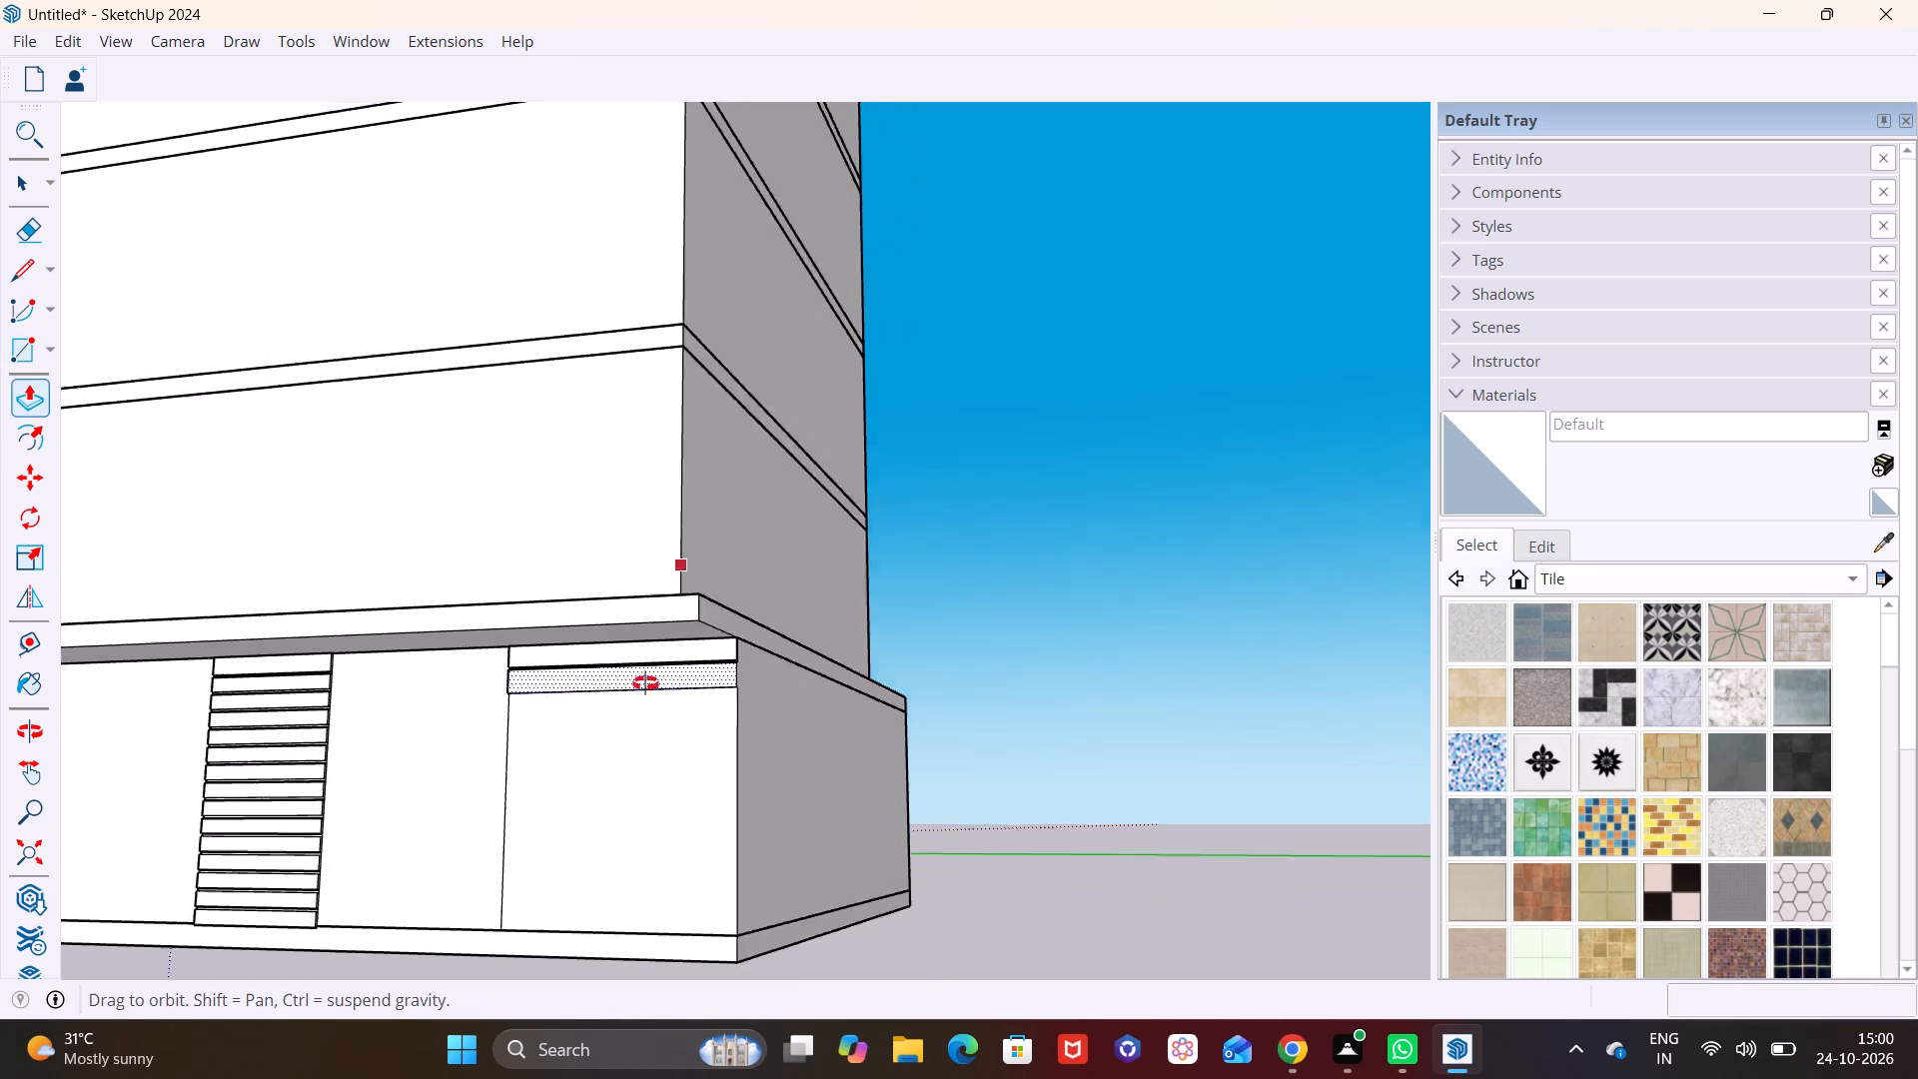
{"action": "middle_click_drag", "start_coordinate": [645, 683], "coordinate": [633, 818]}
{"action": "middle_click_drag", "start_coordinate": [636, 751], "coordinate": [725, 525], "text": "shift"}
{"action": "scroll", "coordinate": [687, 702], "scroll_direction": "up", "scroll_amount": 2}
{"action": "middle_click_drag", "start_coordinate": [703, 674], "coordinate": [676, 536]}
{"action": "scroll", "coordinate": [667, 556], "scroll_direction": "up", "scroll_amount": 6}
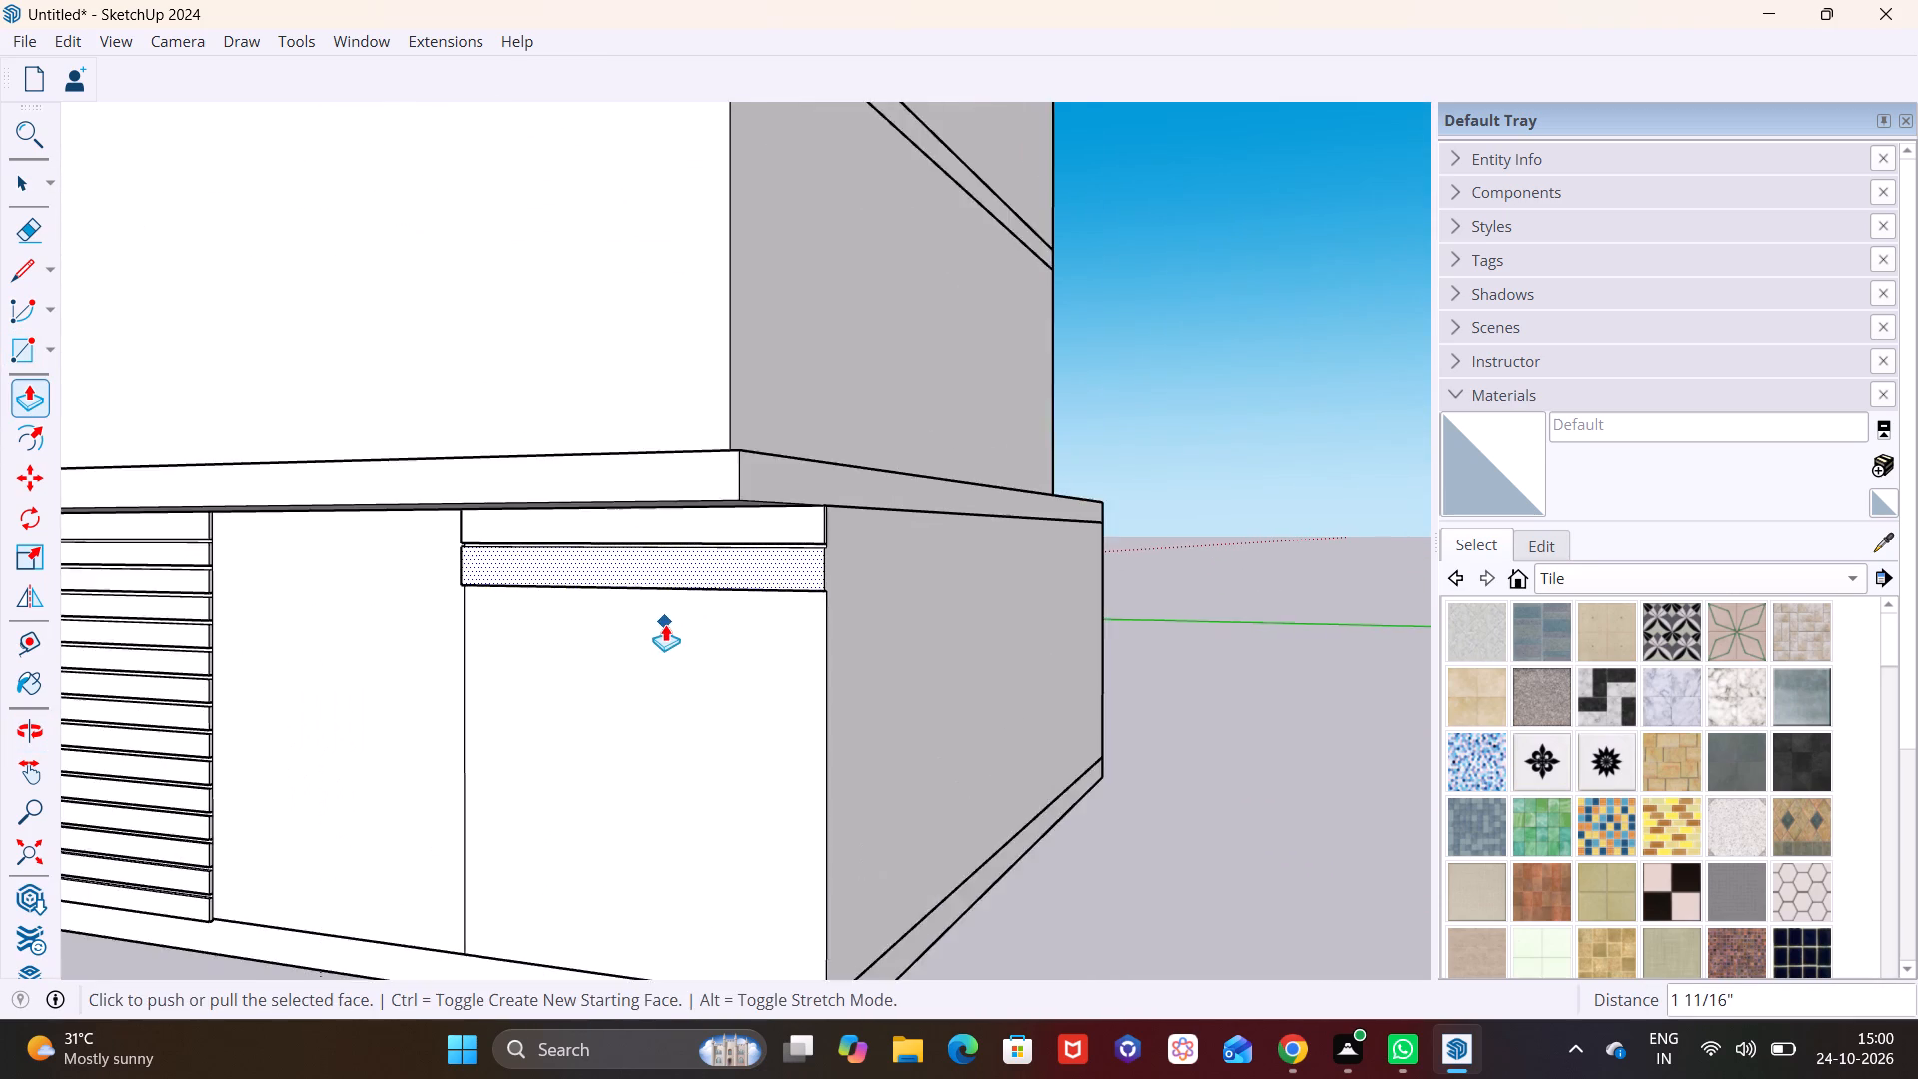
{"action": "scroll", "coordinate": [665, 624], "scroll_direction": "up", "scroll_amount": 2}
{"action": "key", "text": "space"}
{"action": "double_click", "coordinate": [659, 539]}
{"action": "middle_click_drag", "start_coordinate": [875, 573], "coordinate": [544, 636]}
{"action": "scroll", "coordinate": [850, 633], "scroll_direction": "up", "scroll_amount": 3}
{"action": "left_click", "coordinate": [19, 276]}
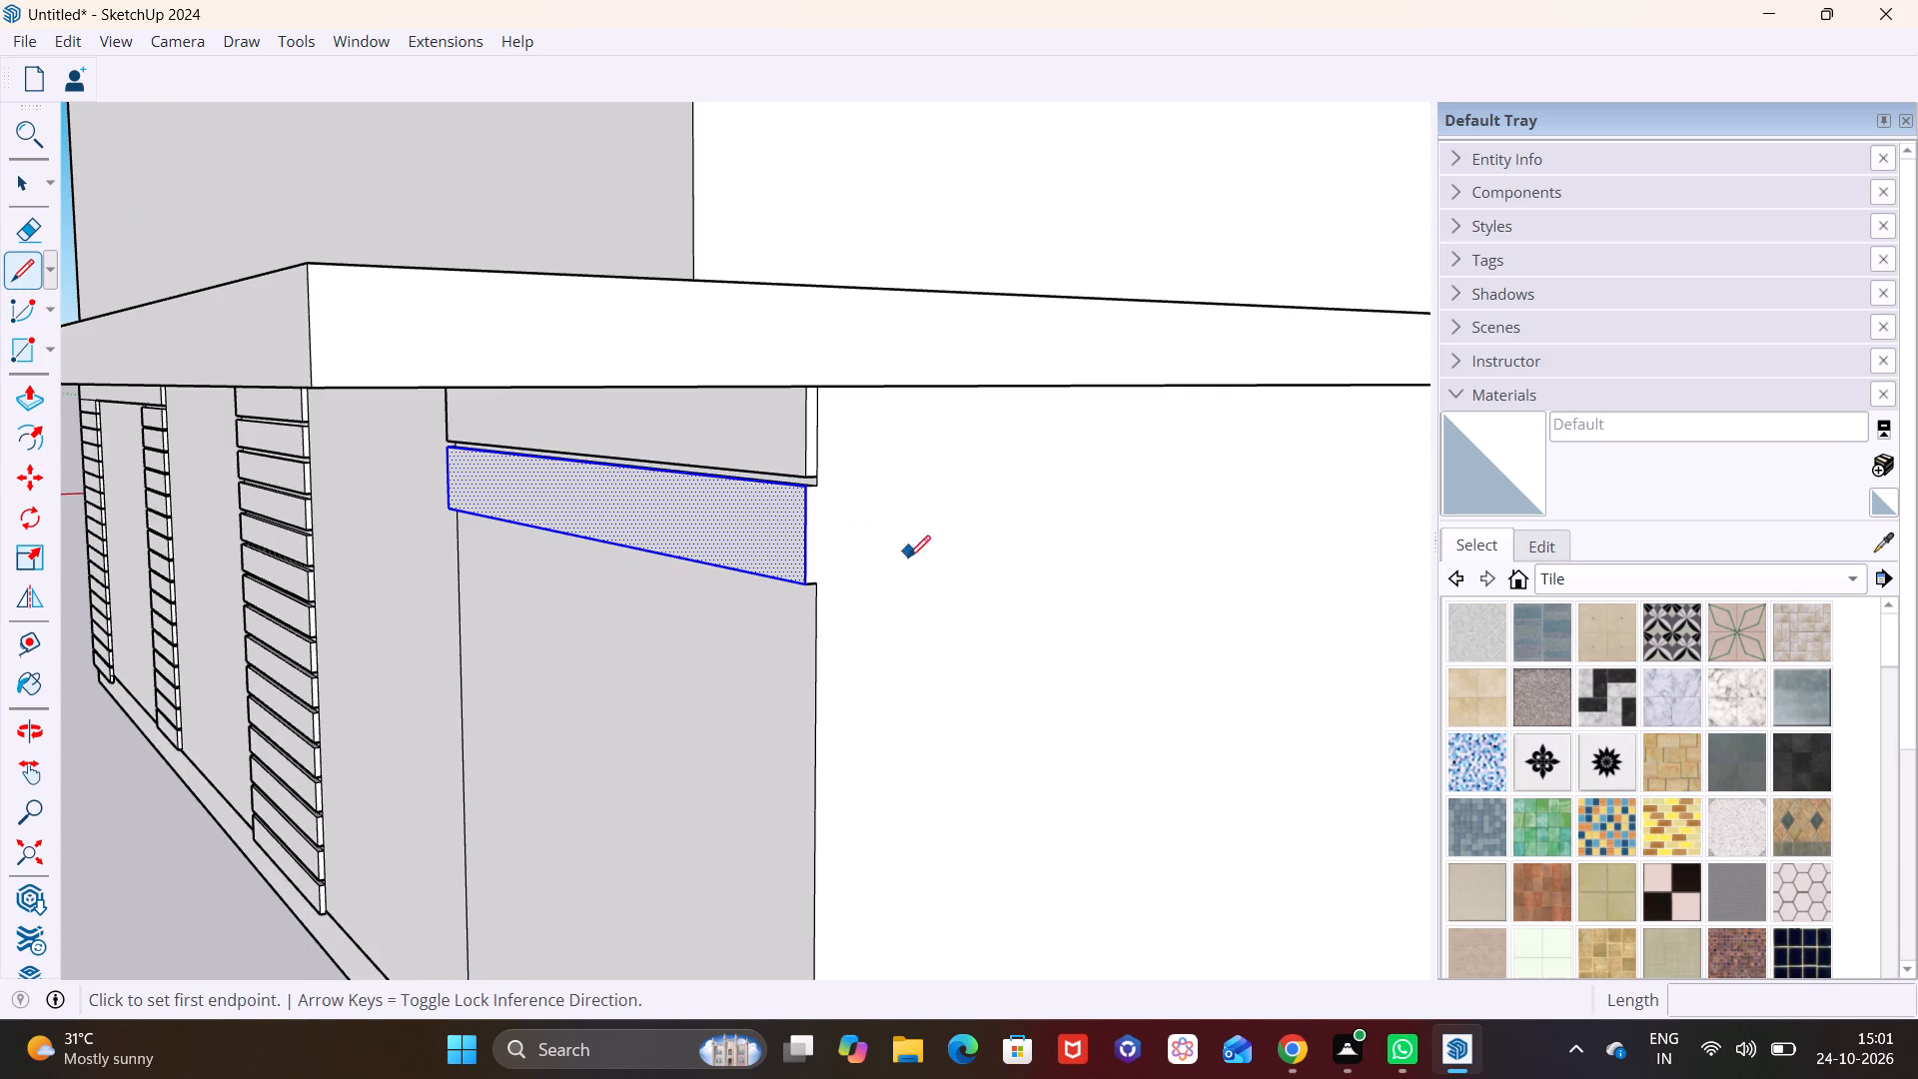
{"action": "left_click", "coordinate": [819, 584]}
{"action": "left_click", "coordinate": [819, 487]}
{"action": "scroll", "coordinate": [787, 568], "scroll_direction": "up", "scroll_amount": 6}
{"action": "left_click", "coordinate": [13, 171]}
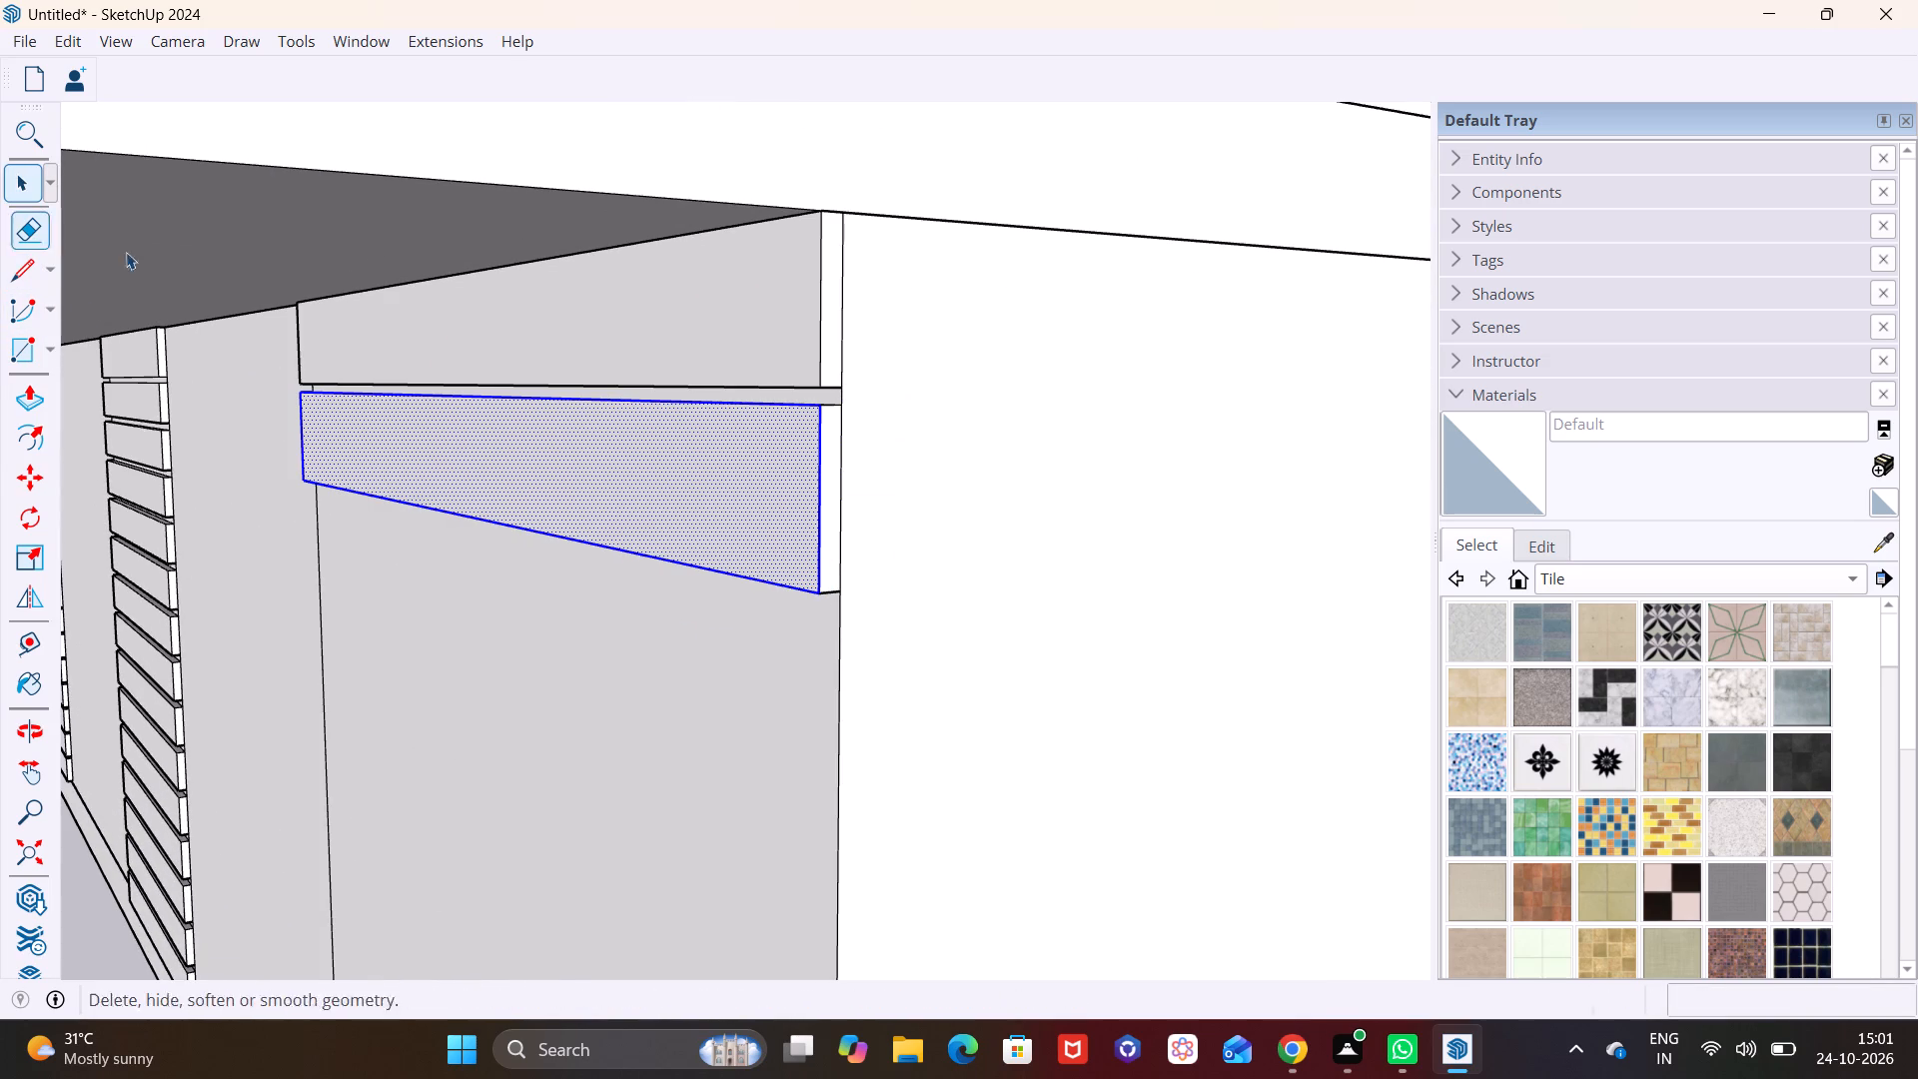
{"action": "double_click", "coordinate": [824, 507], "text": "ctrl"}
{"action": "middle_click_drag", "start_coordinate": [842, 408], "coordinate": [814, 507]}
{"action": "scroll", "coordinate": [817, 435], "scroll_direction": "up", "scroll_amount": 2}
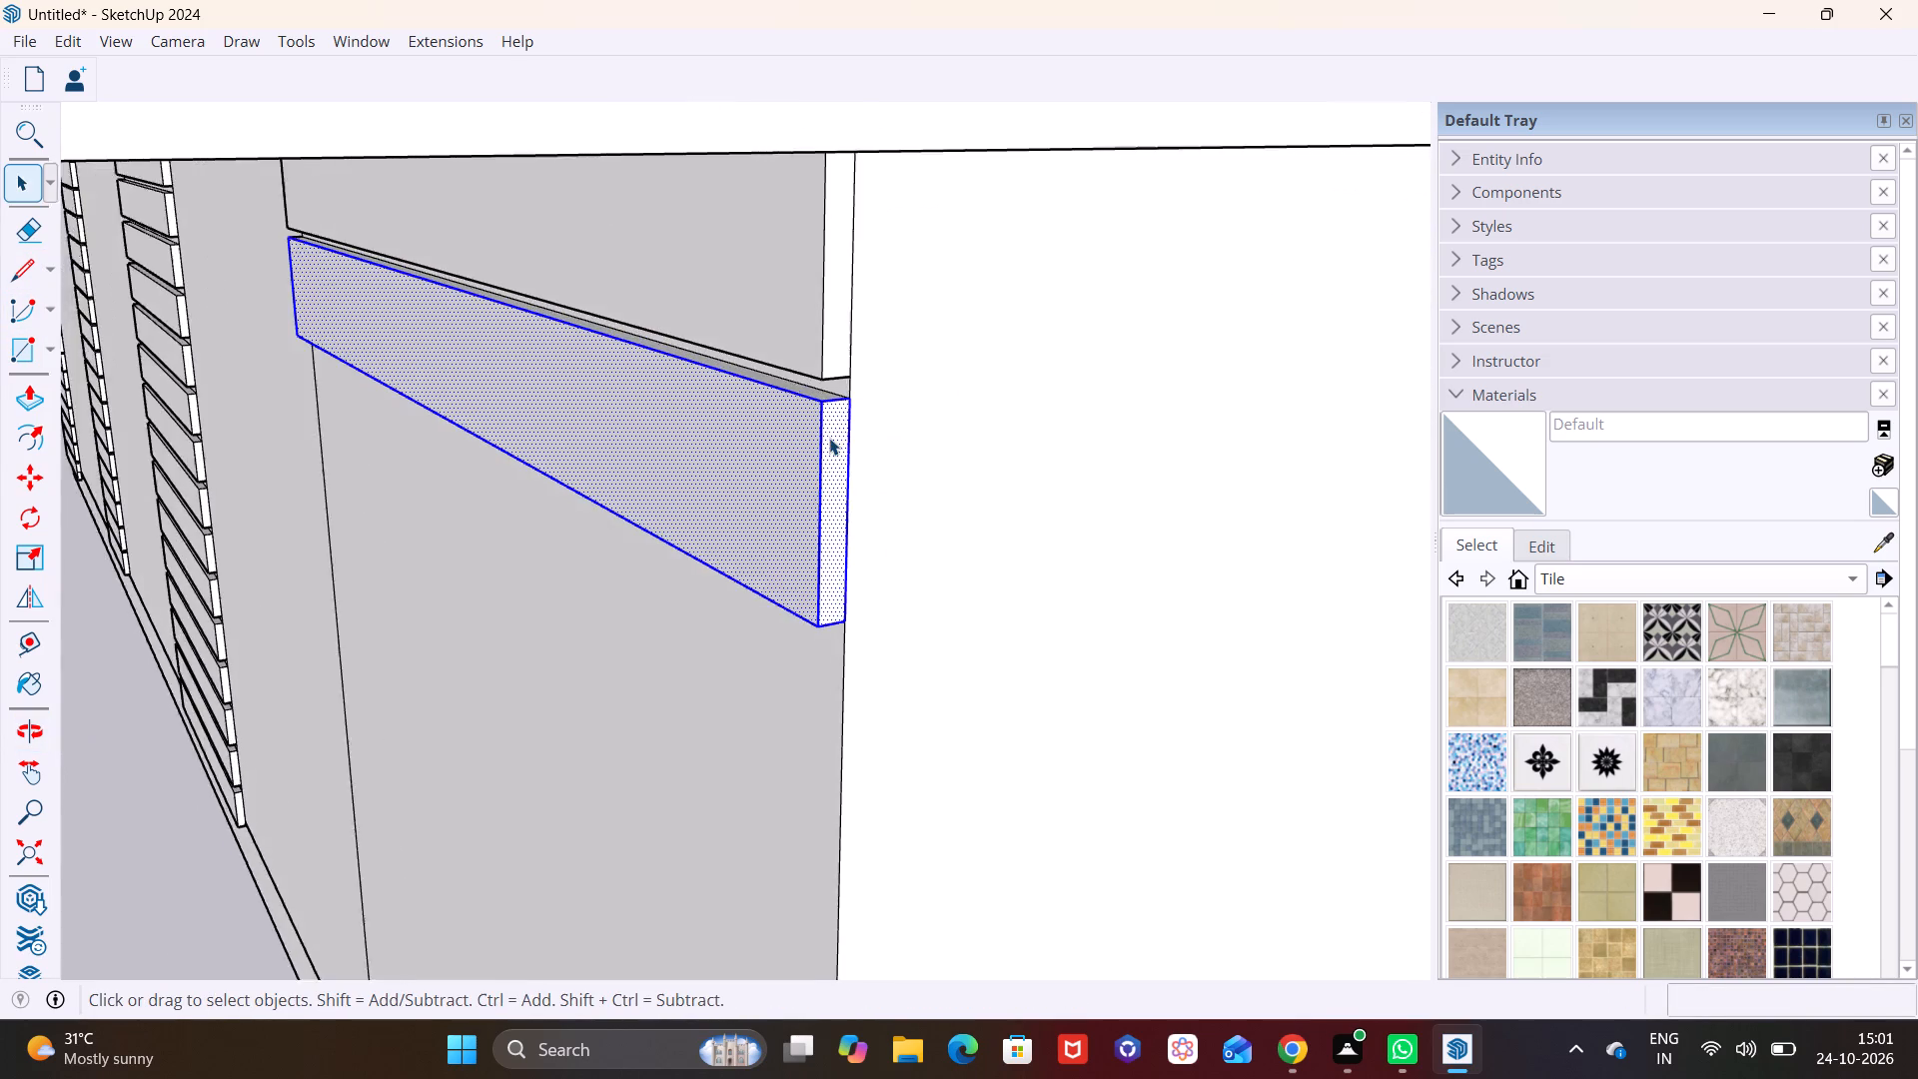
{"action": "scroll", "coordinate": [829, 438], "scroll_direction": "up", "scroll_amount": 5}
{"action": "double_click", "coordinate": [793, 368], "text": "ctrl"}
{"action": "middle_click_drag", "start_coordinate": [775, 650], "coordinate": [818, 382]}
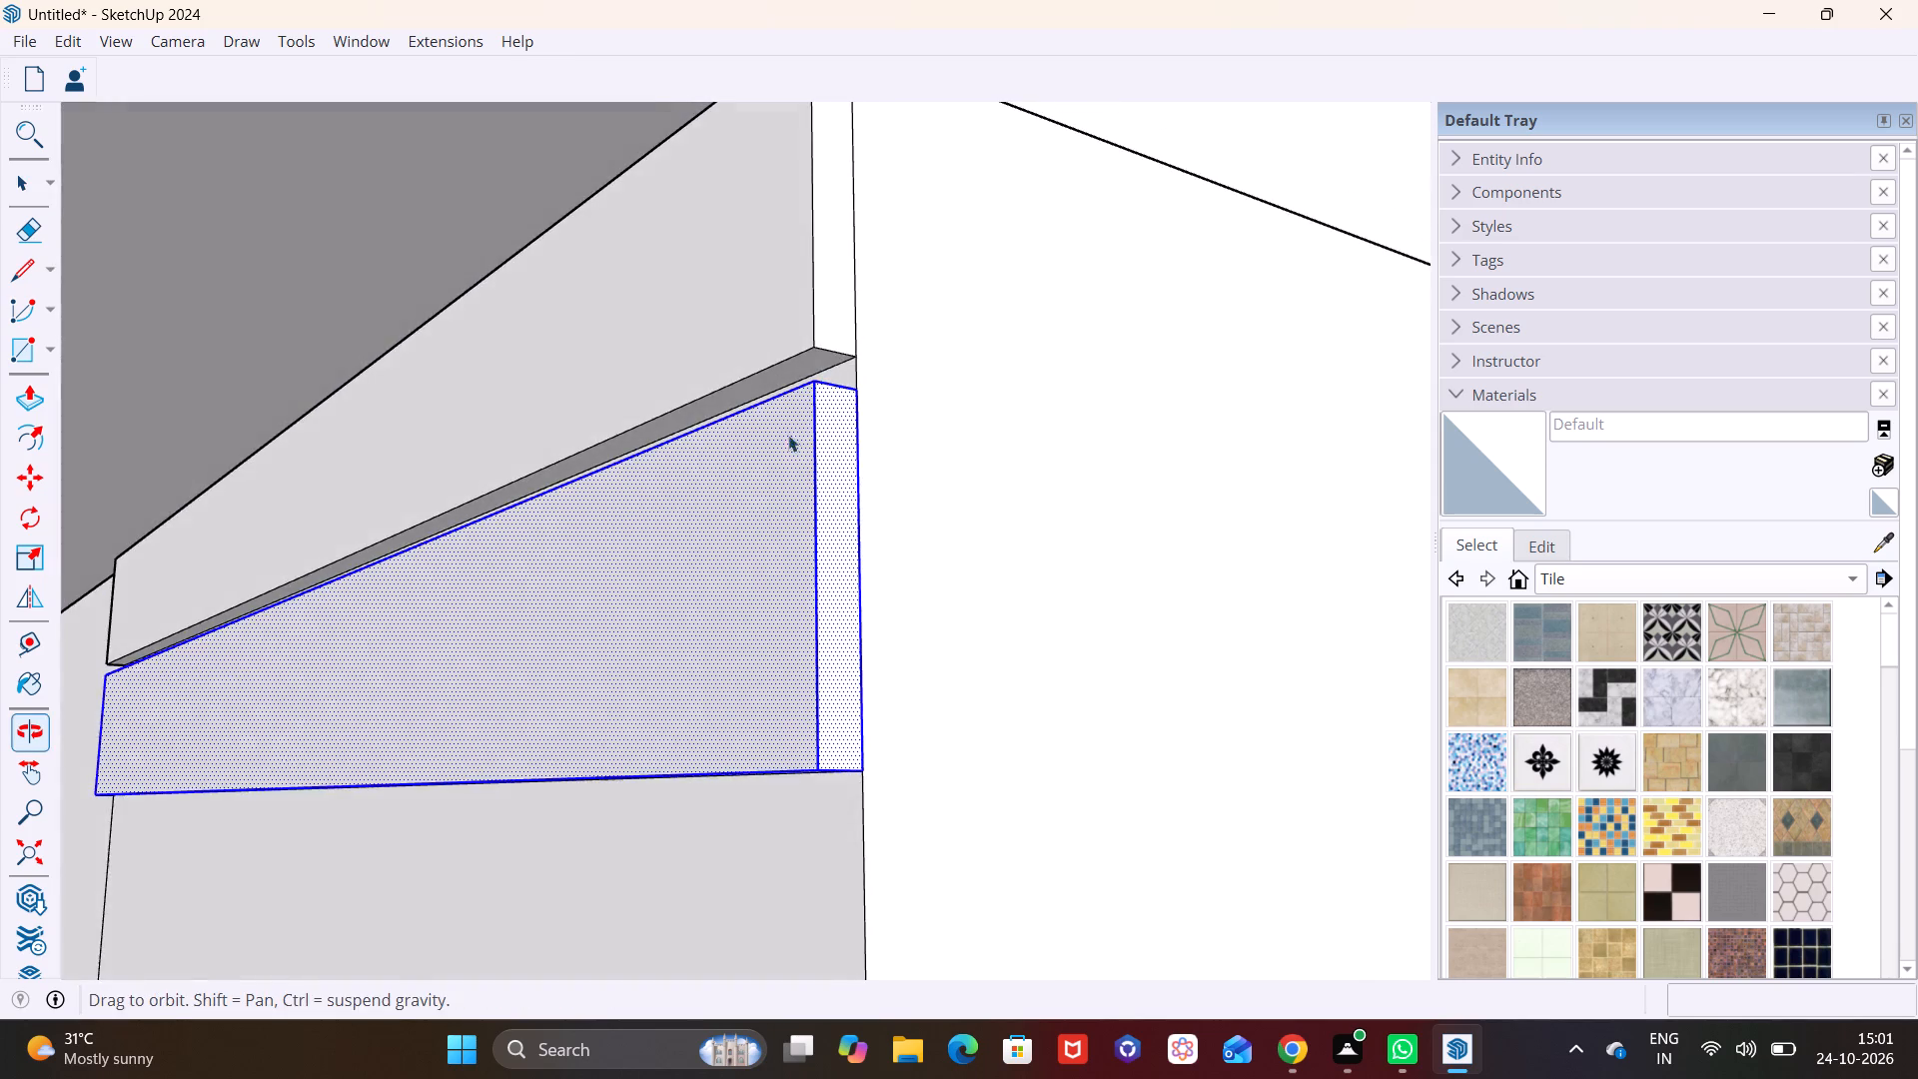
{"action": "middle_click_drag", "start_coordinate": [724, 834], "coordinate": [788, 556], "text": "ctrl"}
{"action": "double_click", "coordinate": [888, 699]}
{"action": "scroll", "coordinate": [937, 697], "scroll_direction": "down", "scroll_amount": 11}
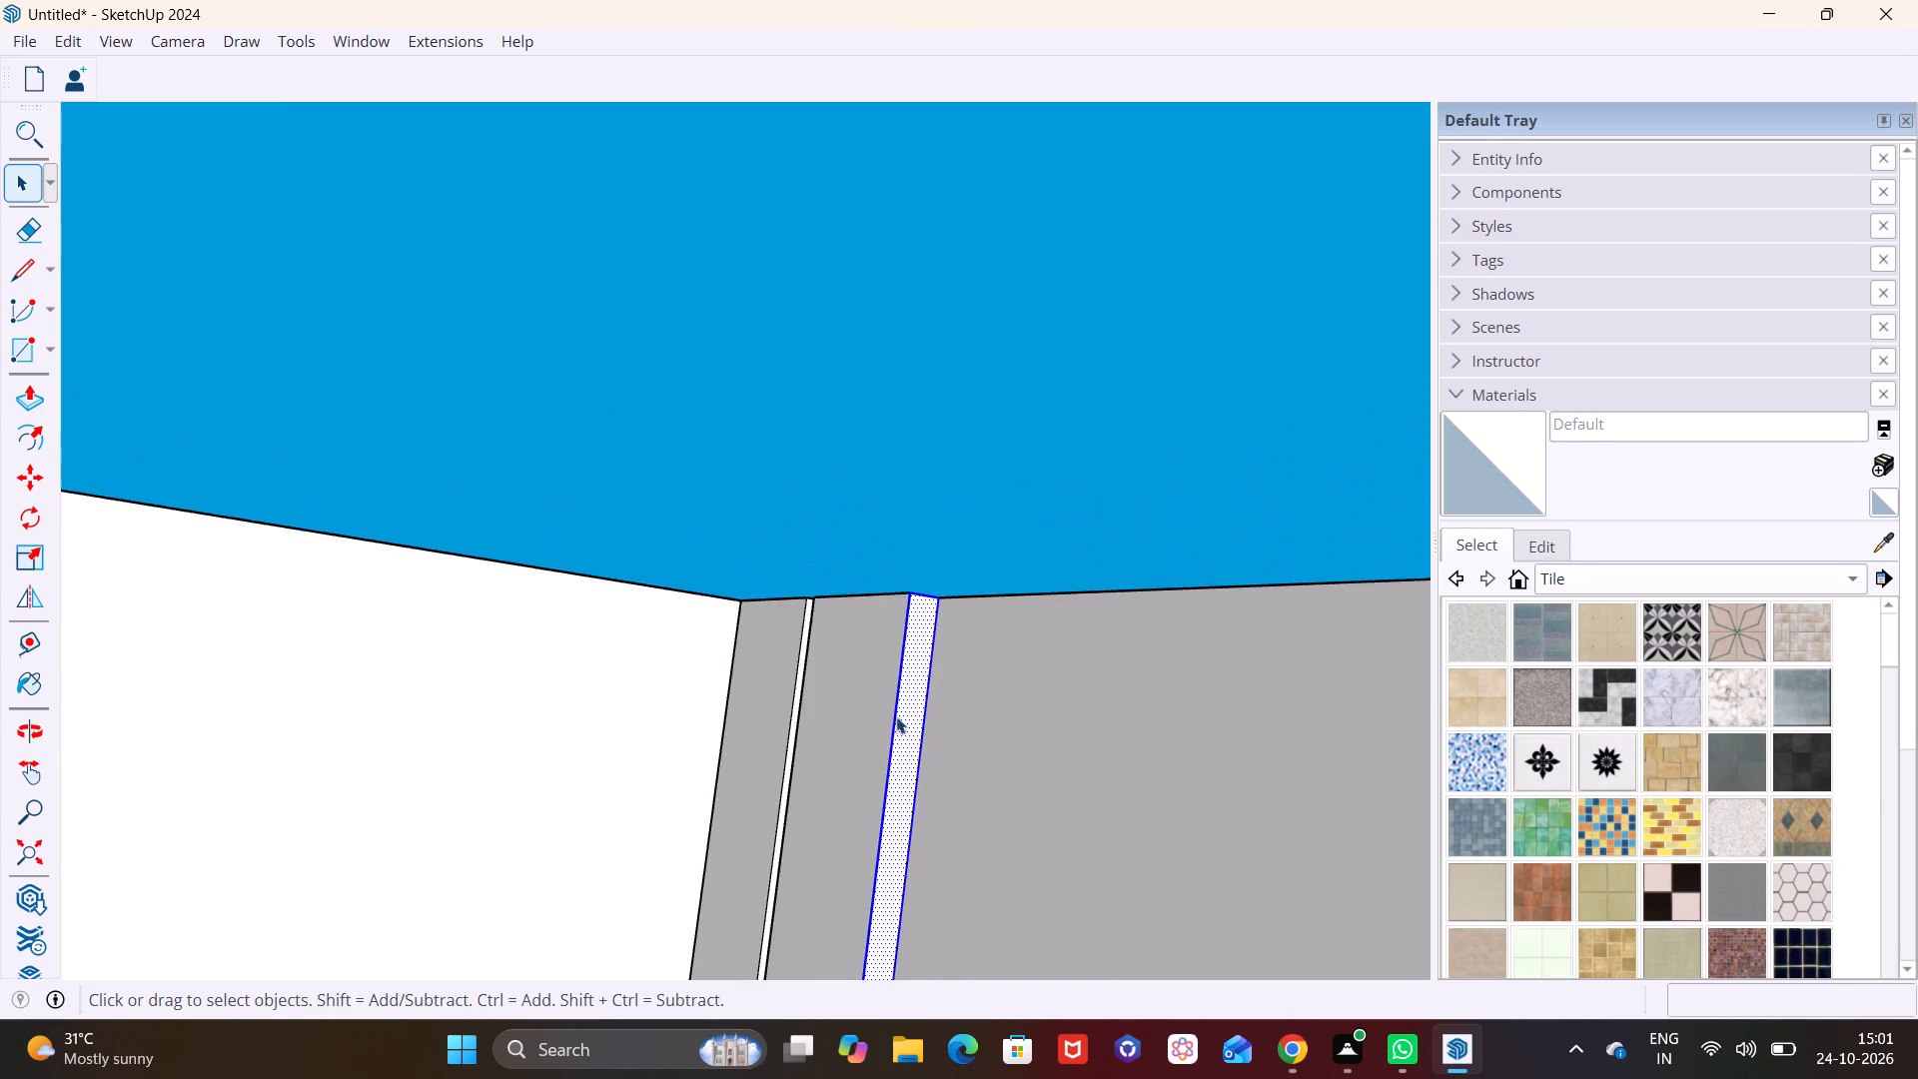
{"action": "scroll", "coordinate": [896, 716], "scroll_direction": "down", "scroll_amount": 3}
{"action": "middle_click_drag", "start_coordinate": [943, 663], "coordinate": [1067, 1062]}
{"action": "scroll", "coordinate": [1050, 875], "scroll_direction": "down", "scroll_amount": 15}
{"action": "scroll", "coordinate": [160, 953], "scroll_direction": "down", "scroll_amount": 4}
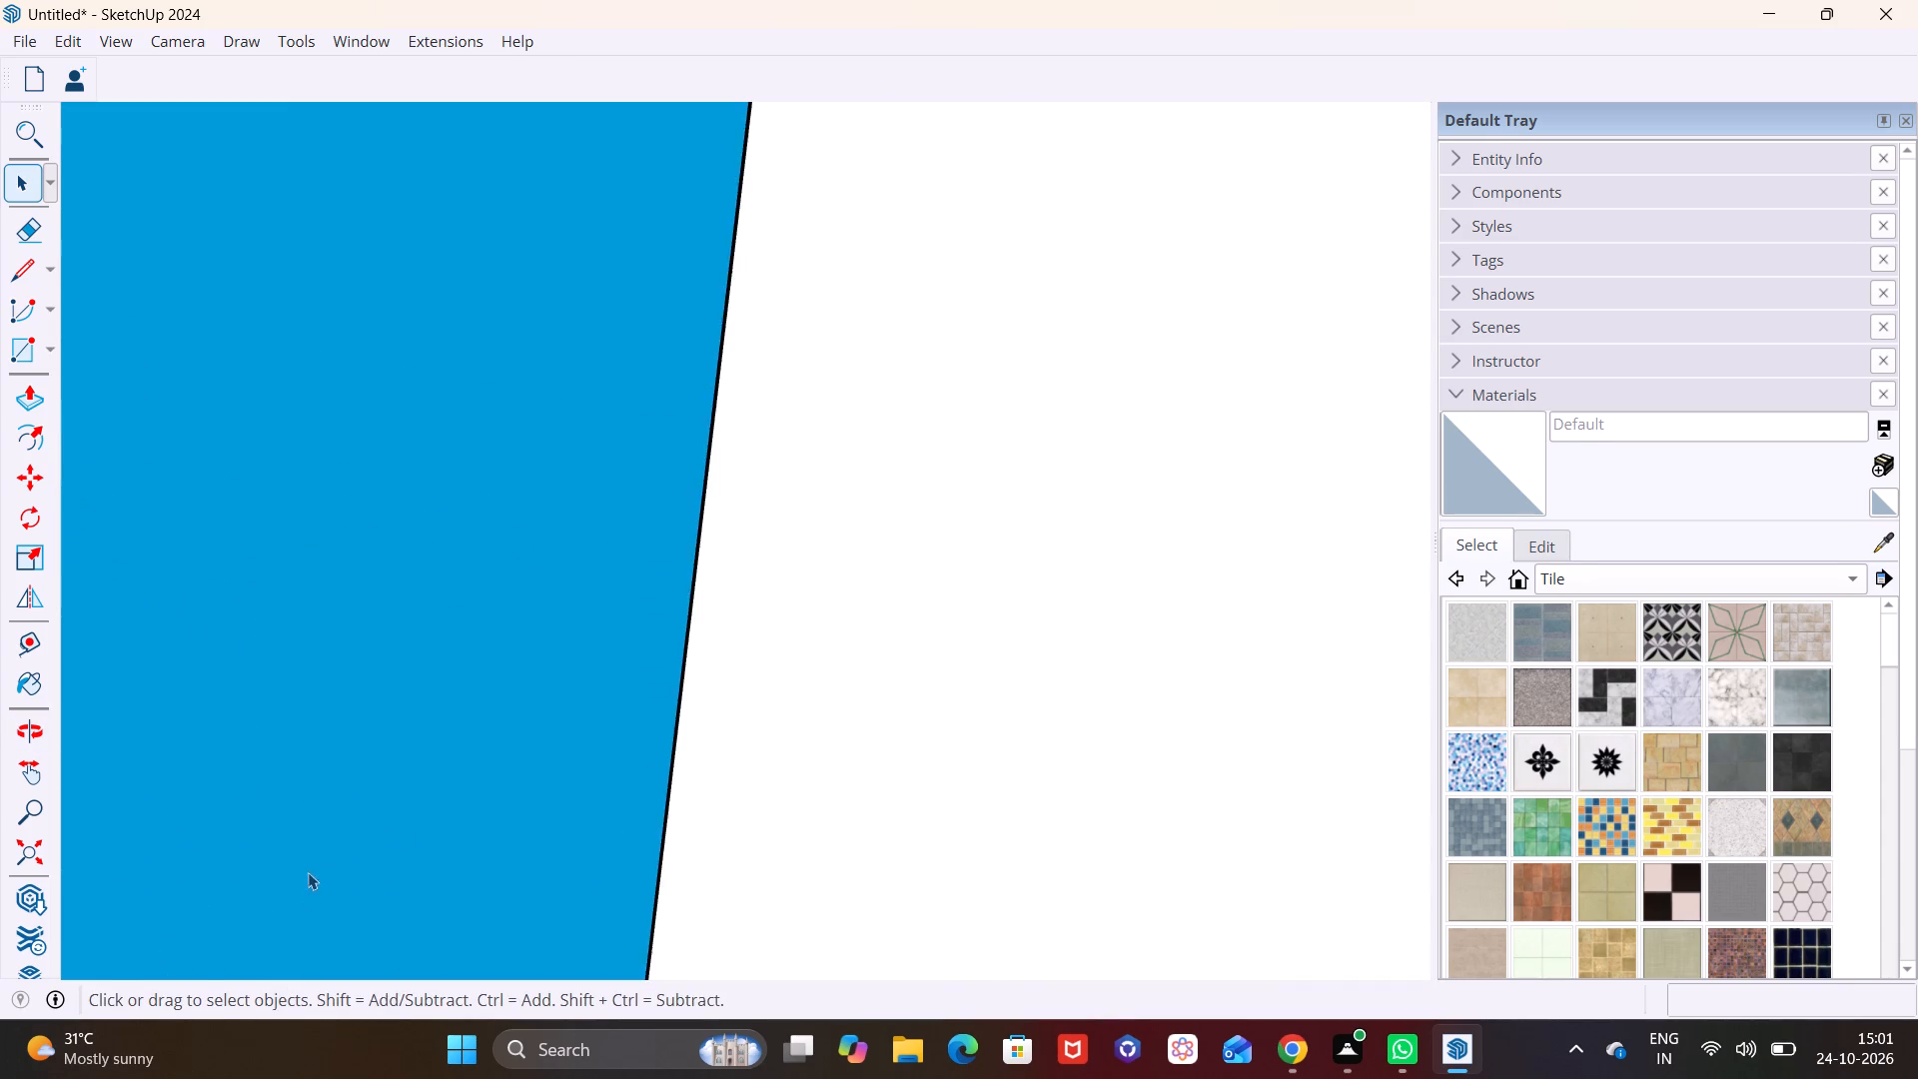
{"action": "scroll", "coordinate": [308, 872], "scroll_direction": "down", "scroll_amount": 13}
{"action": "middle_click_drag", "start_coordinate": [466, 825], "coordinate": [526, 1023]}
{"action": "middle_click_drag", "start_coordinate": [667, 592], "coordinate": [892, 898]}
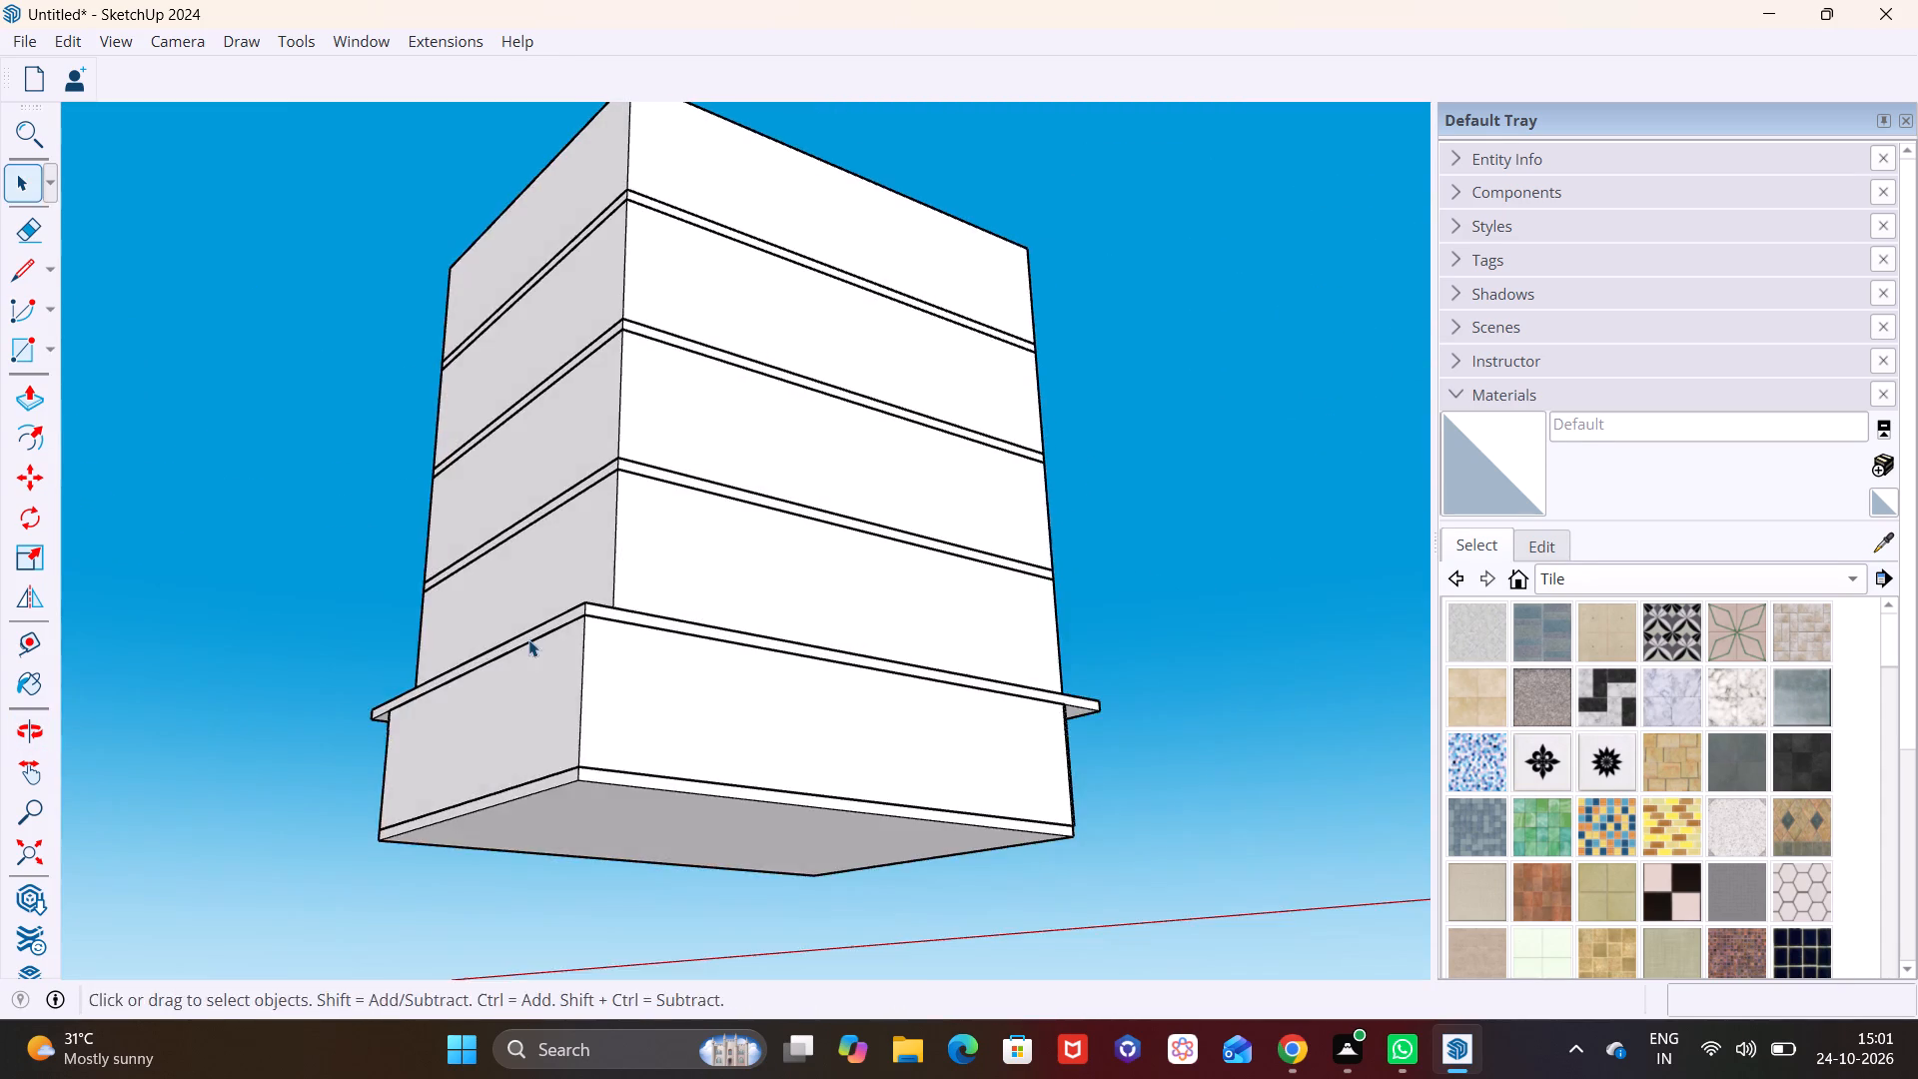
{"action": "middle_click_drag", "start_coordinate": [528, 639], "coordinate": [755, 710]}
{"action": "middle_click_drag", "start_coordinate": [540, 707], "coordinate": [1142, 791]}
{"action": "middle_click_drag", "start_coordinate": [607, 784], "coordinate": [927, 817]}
Select all faces of the second slat and copy it downward at 1' 1 1/4" spacing, multiplied by 13, along the corner panel.
{"action": "scroll", "coordinate": [926, 827], "scroll_direction": "up", "scroll_amount": 9}
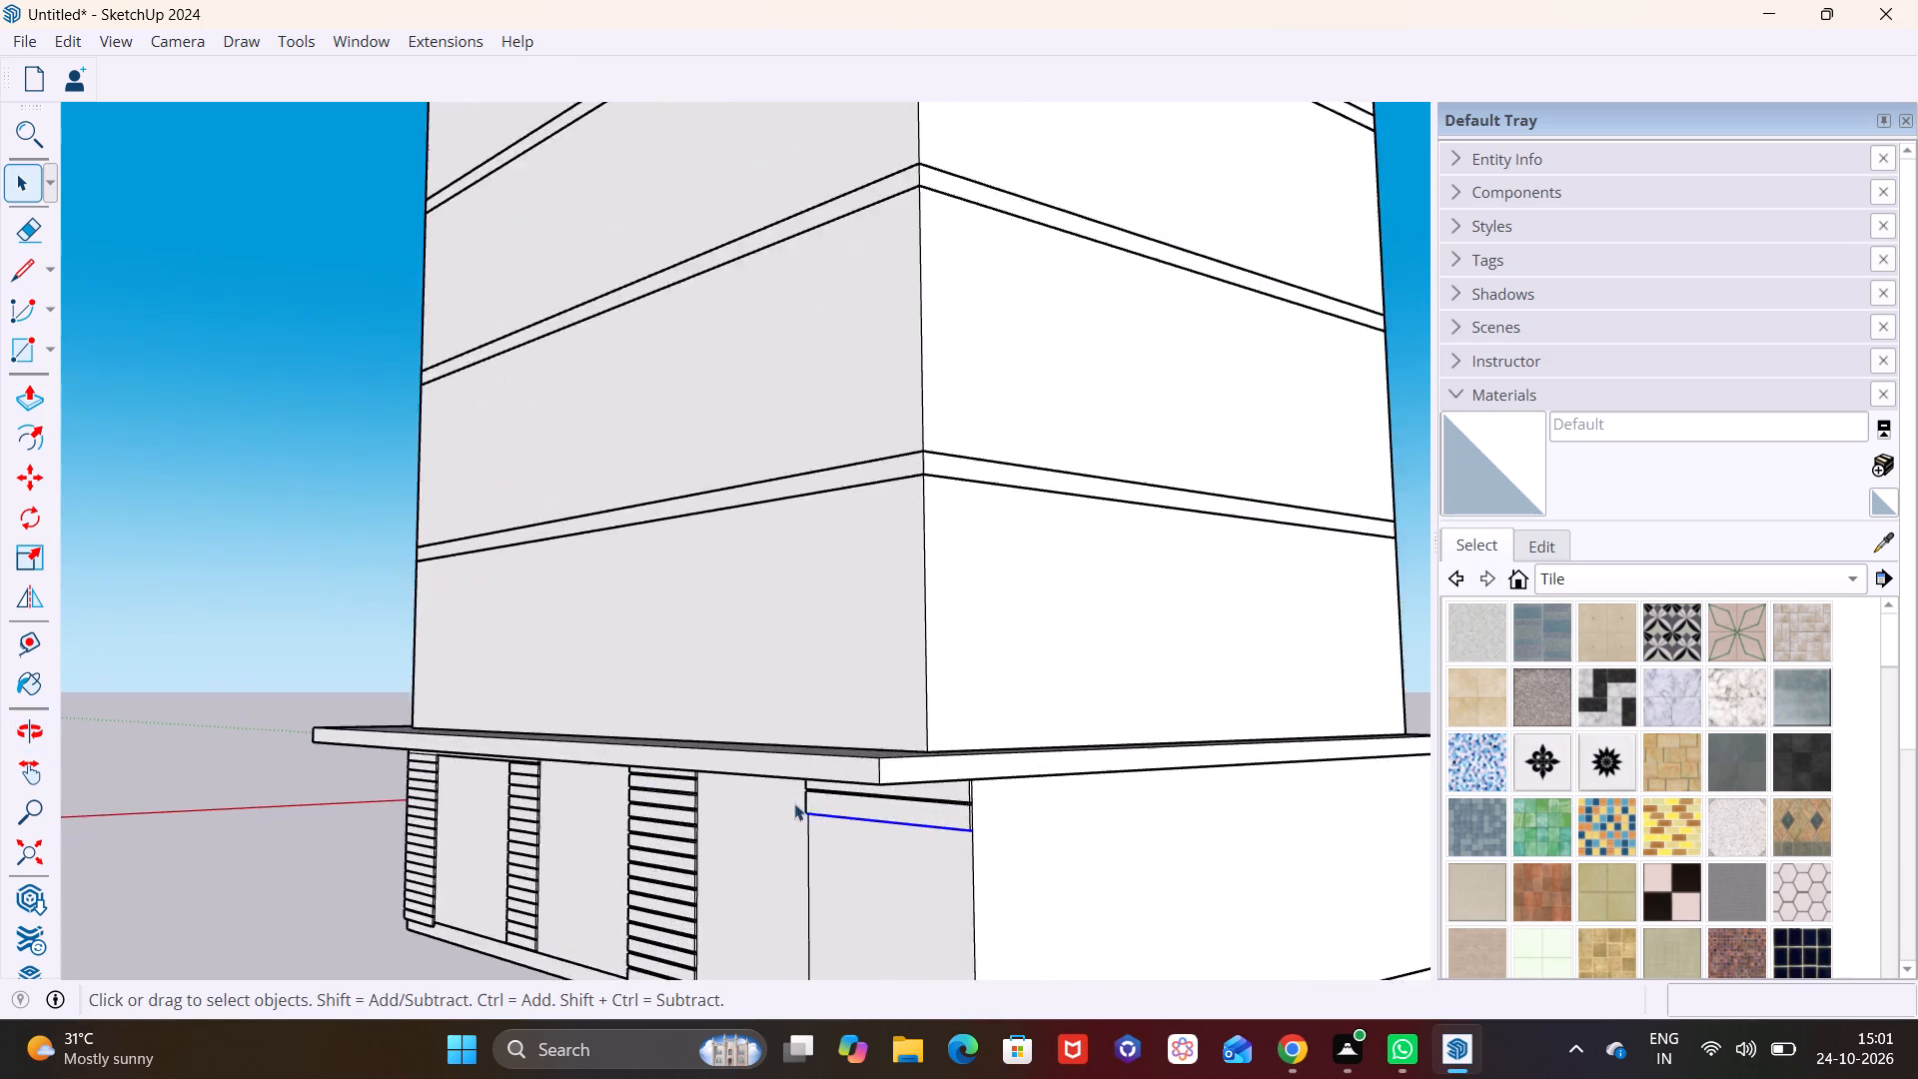
{"action": "scroll", "coordinate": [794, 803], "scroll_direction": "up", "scroll_amount": 8}
{"action": "middle_click_drag", "start_coordinate": [873, 815], "coordinate": [606, 811], "text": "shift"}
{"action": "double_click", "coordinate": [692, 799]}
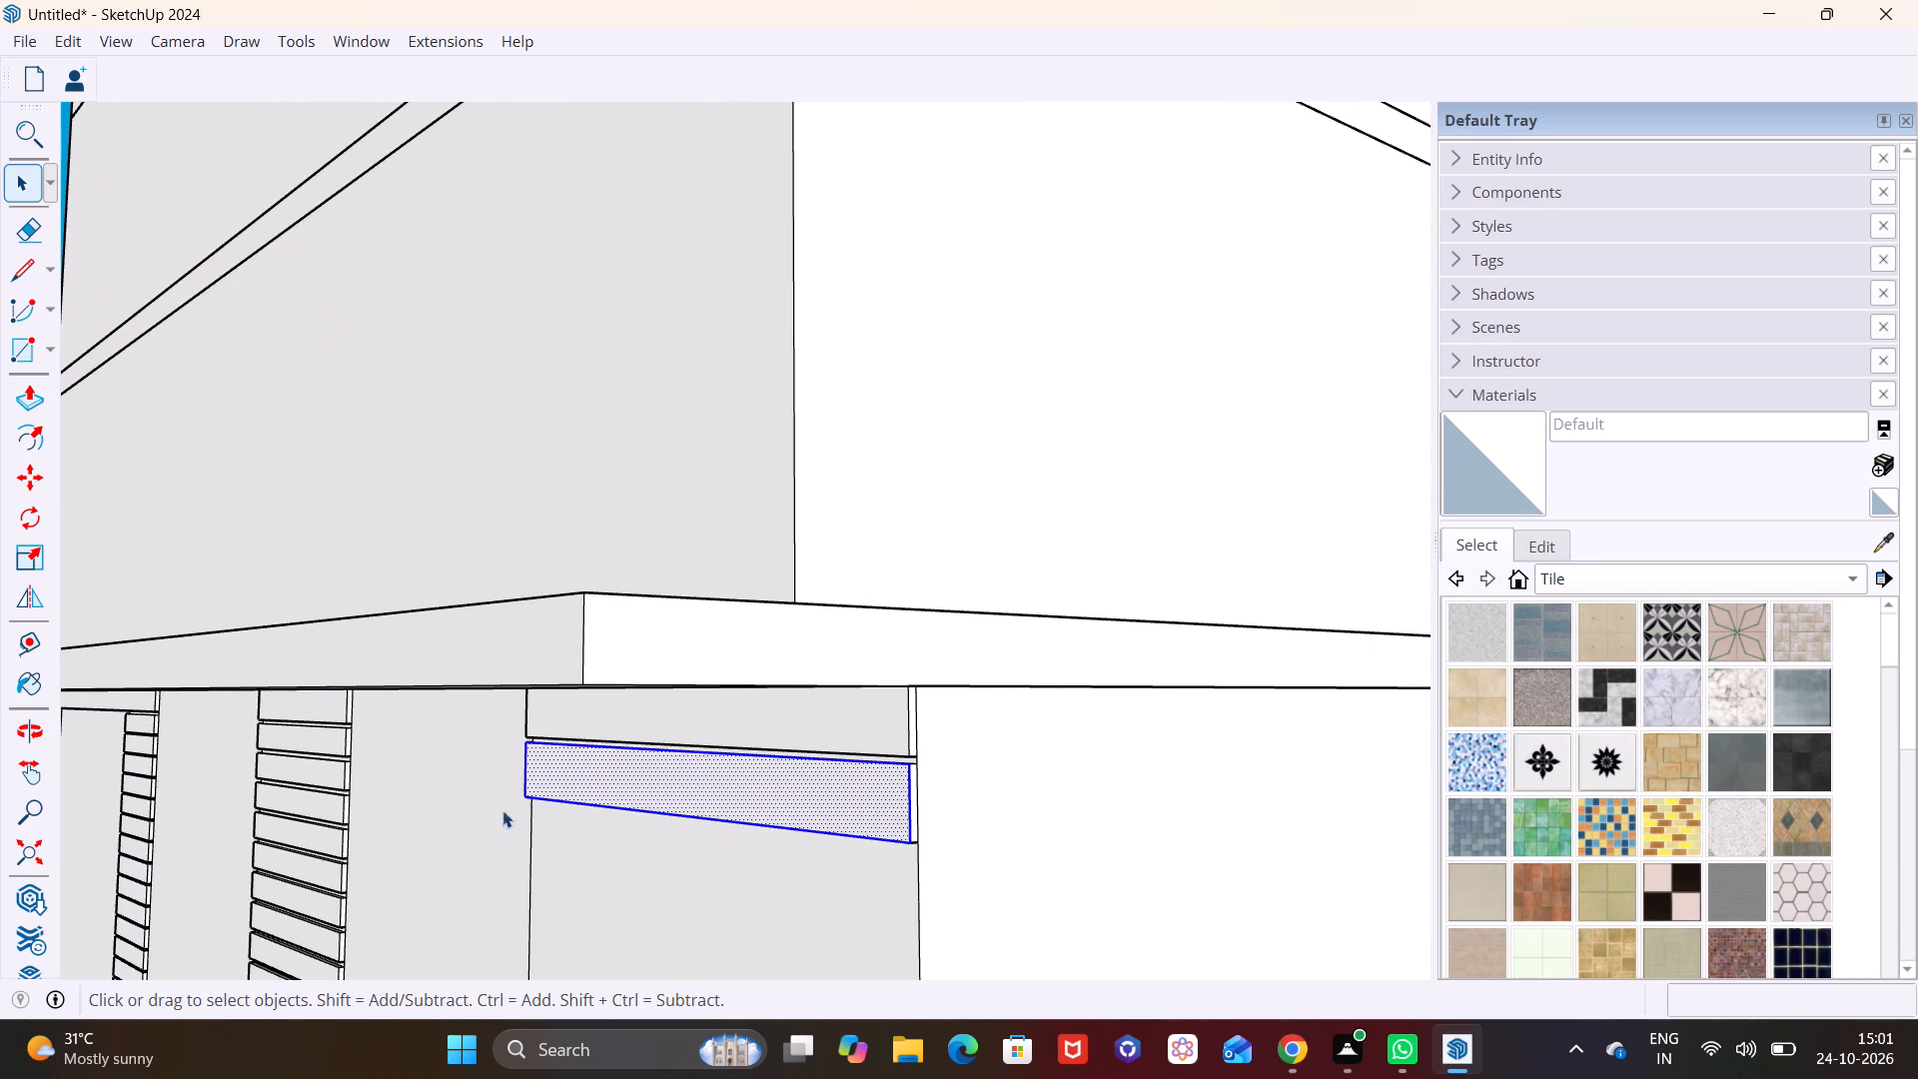
{"action": "scroll", "coordinate": [816, 839], "scroll_direction": "up", "scroll_amount": 5}
{"action": "double_click", "coordinate": [948, 785], "text": "ctrl"}
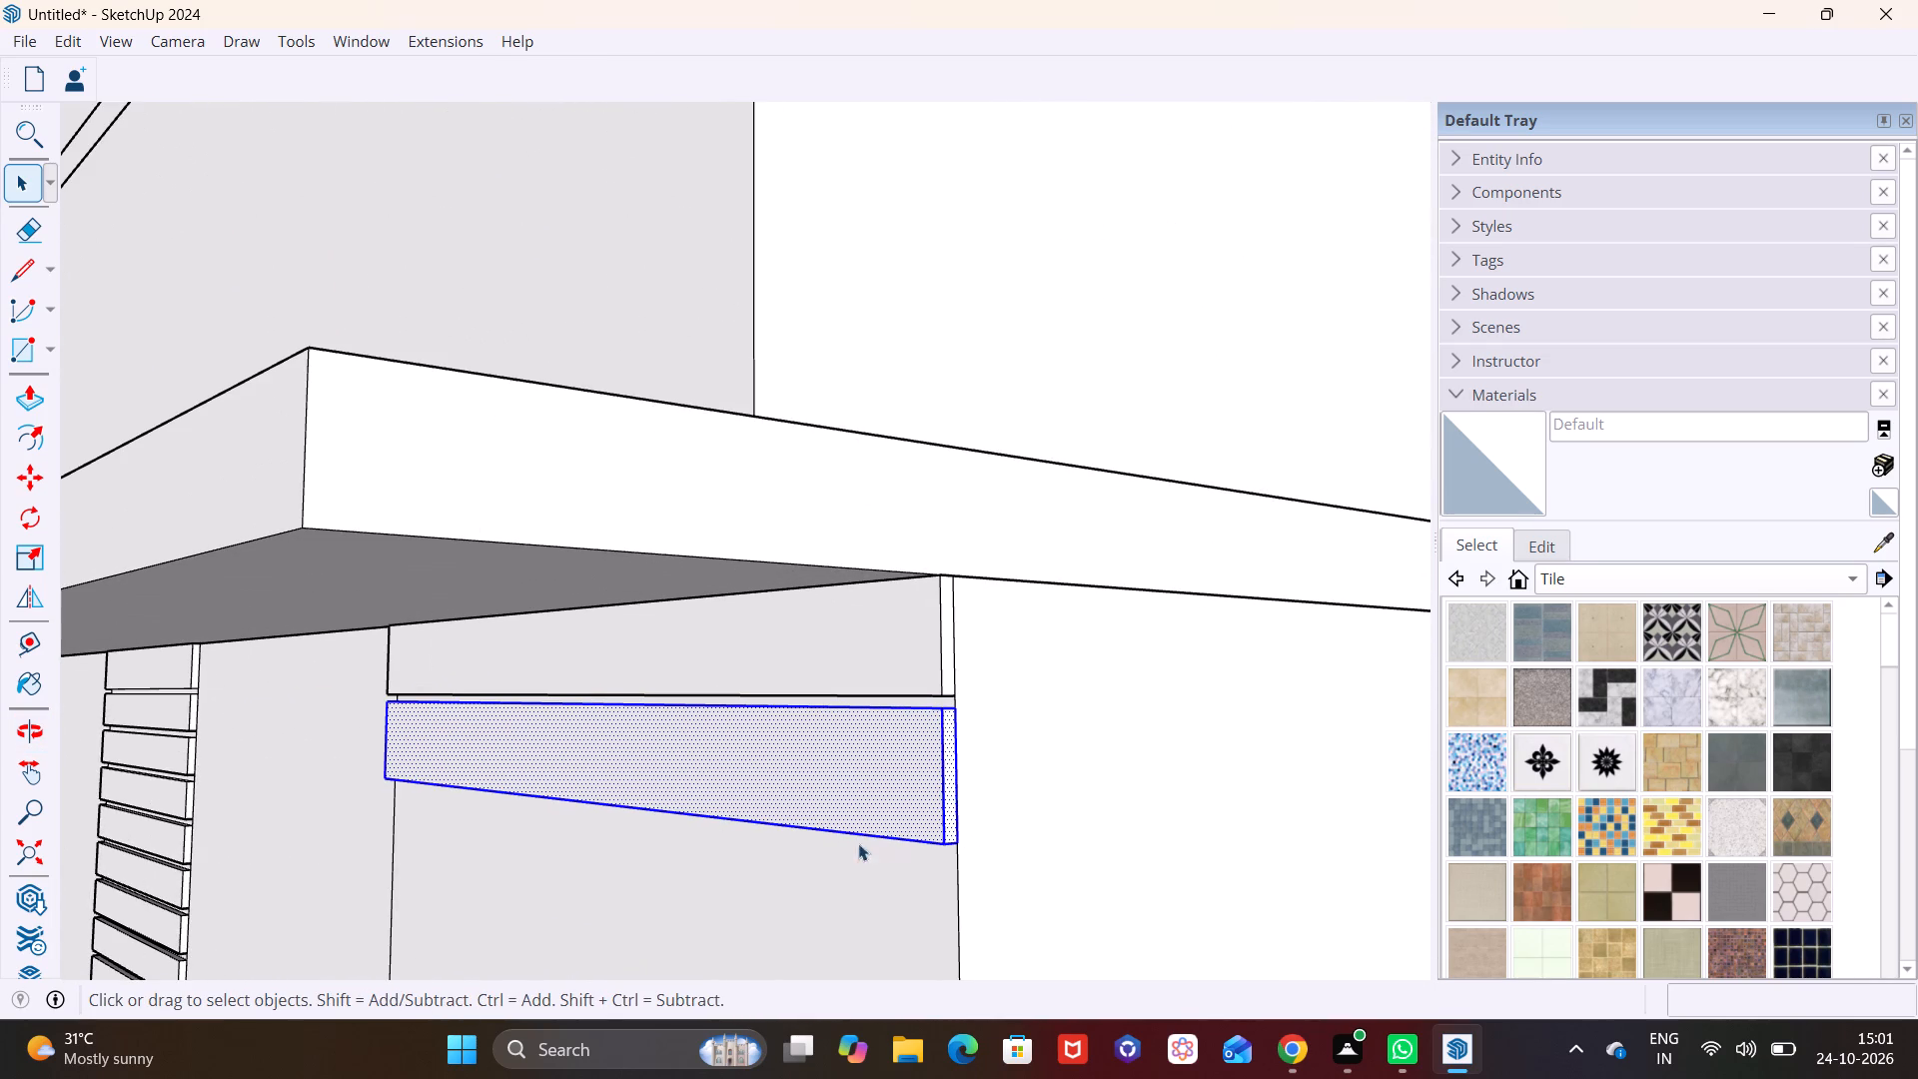
{"action": "middle_click_drag", "start_coordinate": [835, 694], "coordinate": [798, 803]}
{"action": "scroll", "coordinate": [896, 787], "scroll_direction": "up", "scroll_amount": 12}
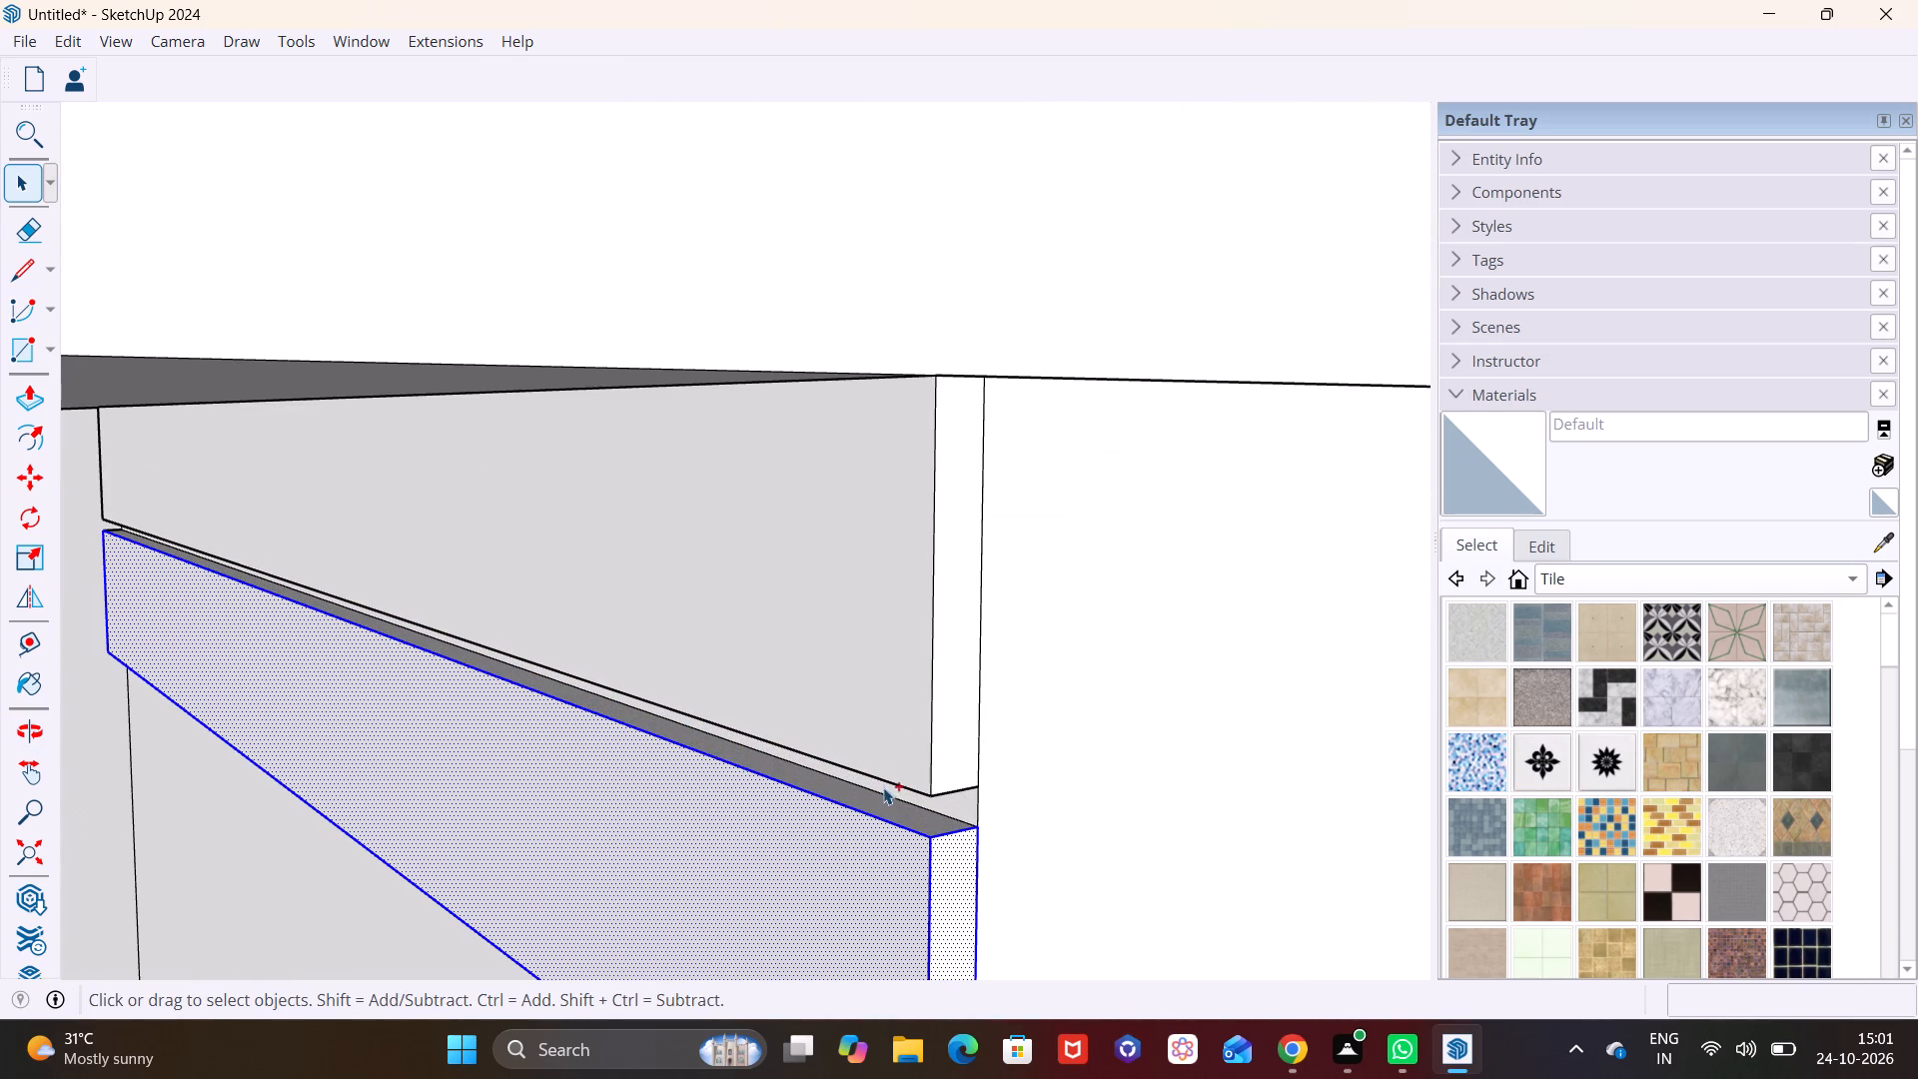
{"action": "double_click", "coordinate": [882, 801], "text": "ctrl"}
{"action": "scroll", "coordinate": [843, 799], "scroll_direction": "down", "scroll_amount": 12}
{"action": "middle_click_drag", "start_coordinate": [781, 885], "coordinate": [785, 640], "text": "shift"}
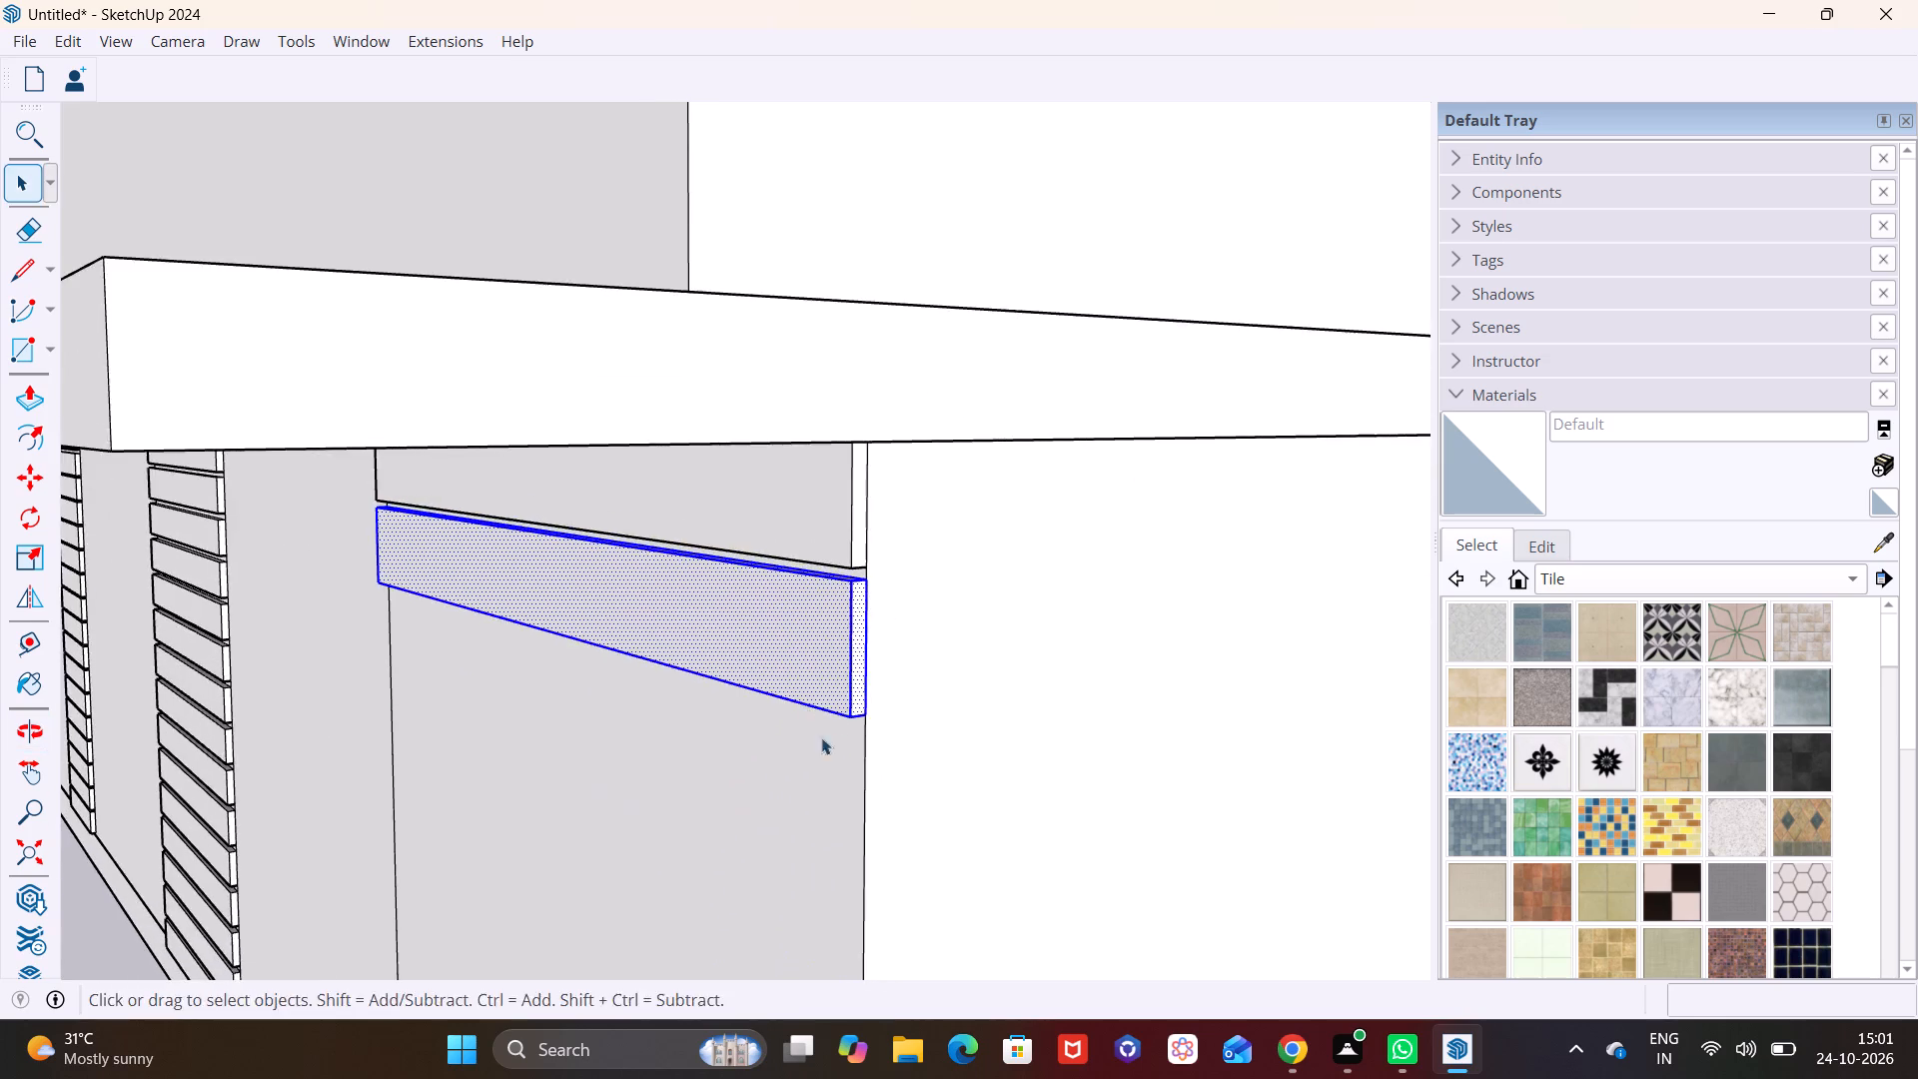
{"action": "middle_click_drag", "start_coordinate": [839, 740], "coordinate": [822, 594]}
{"action": "scroll", "coordinate": [822, 594], "scroll_direction": "up", "scroll_amount": 8}
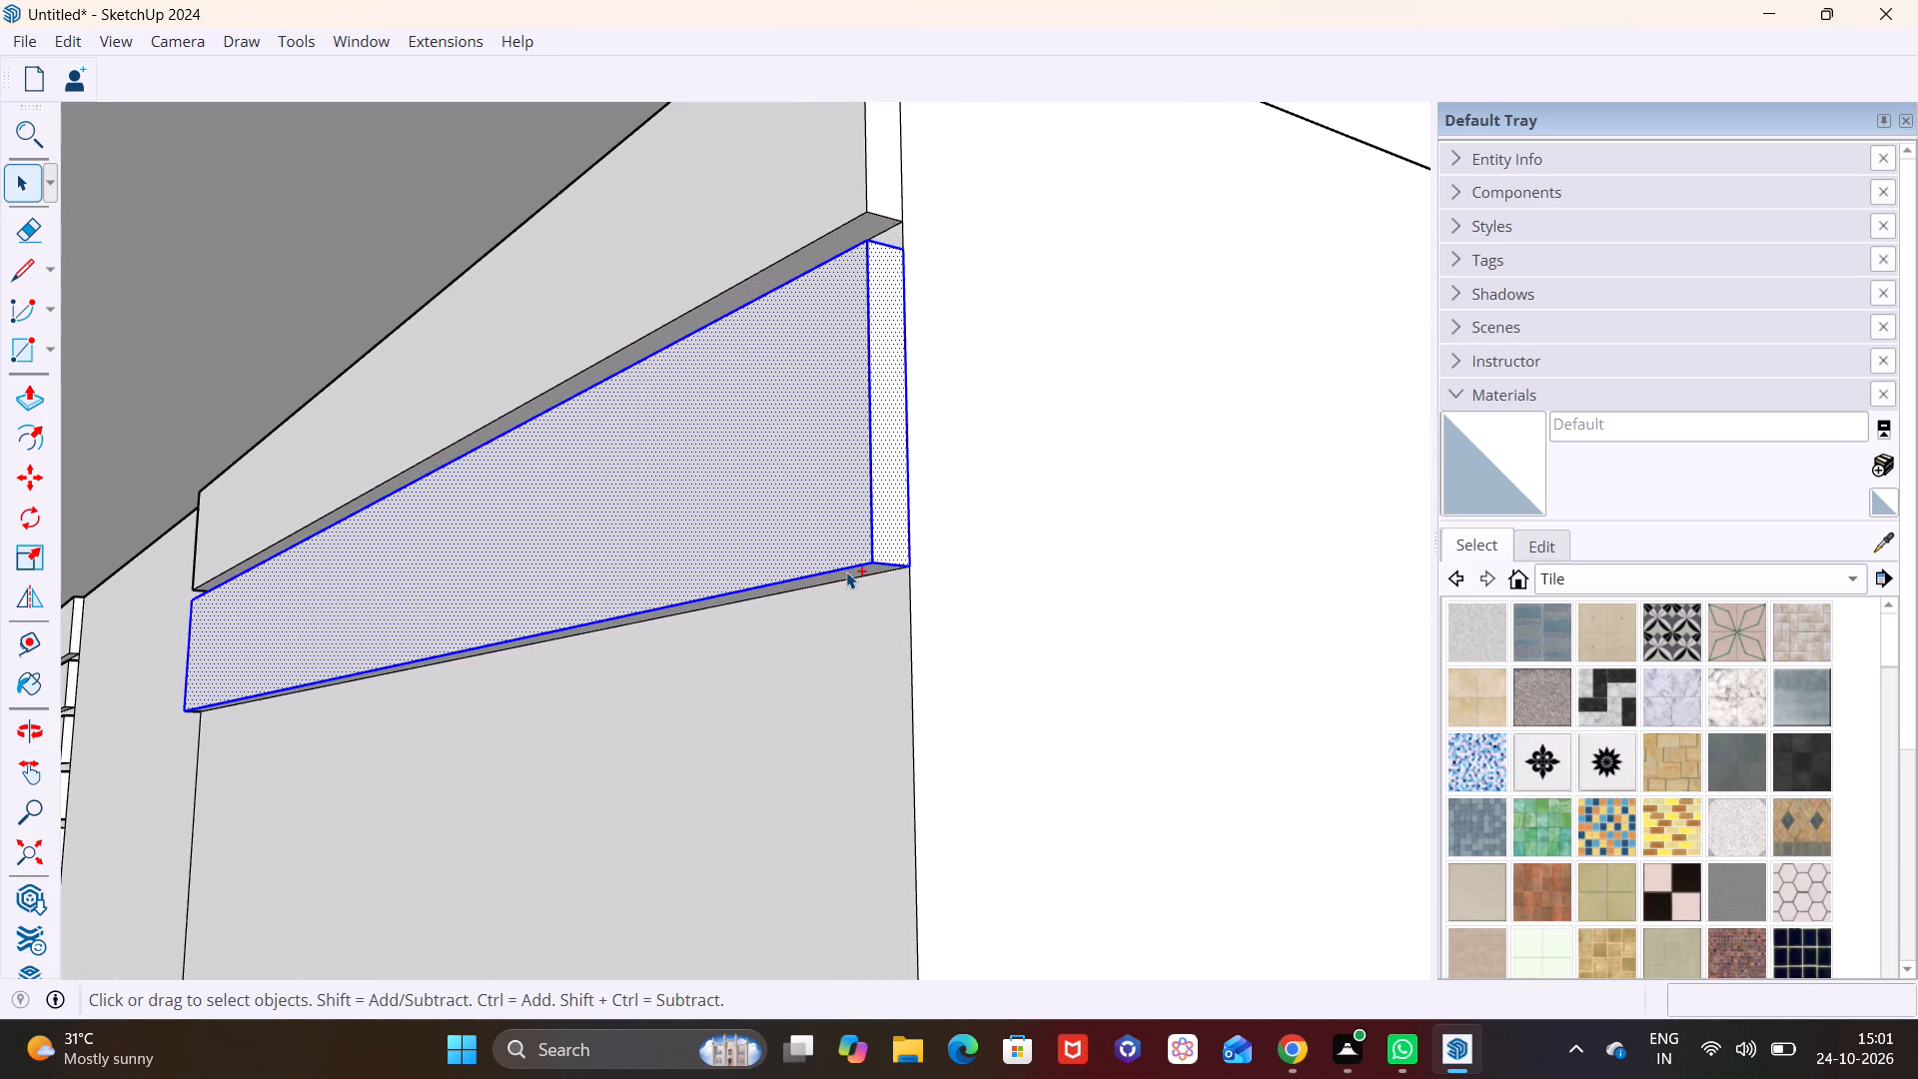
{"action": "double_click", "coordinate": [847, 572], "text": "ctrl"}
{"action": "scroll", "coordinate": [561, 547], "scroll_direction": "down", "scroll_amount": 3}
{"action": "scroll", "coordinate": [430, 543], "scroll_direction": "down", "scroll_amount": 9}
{"action": "middle_click_drag", "start_coordinate": [329, 581], "coordinate": [398, 622]}
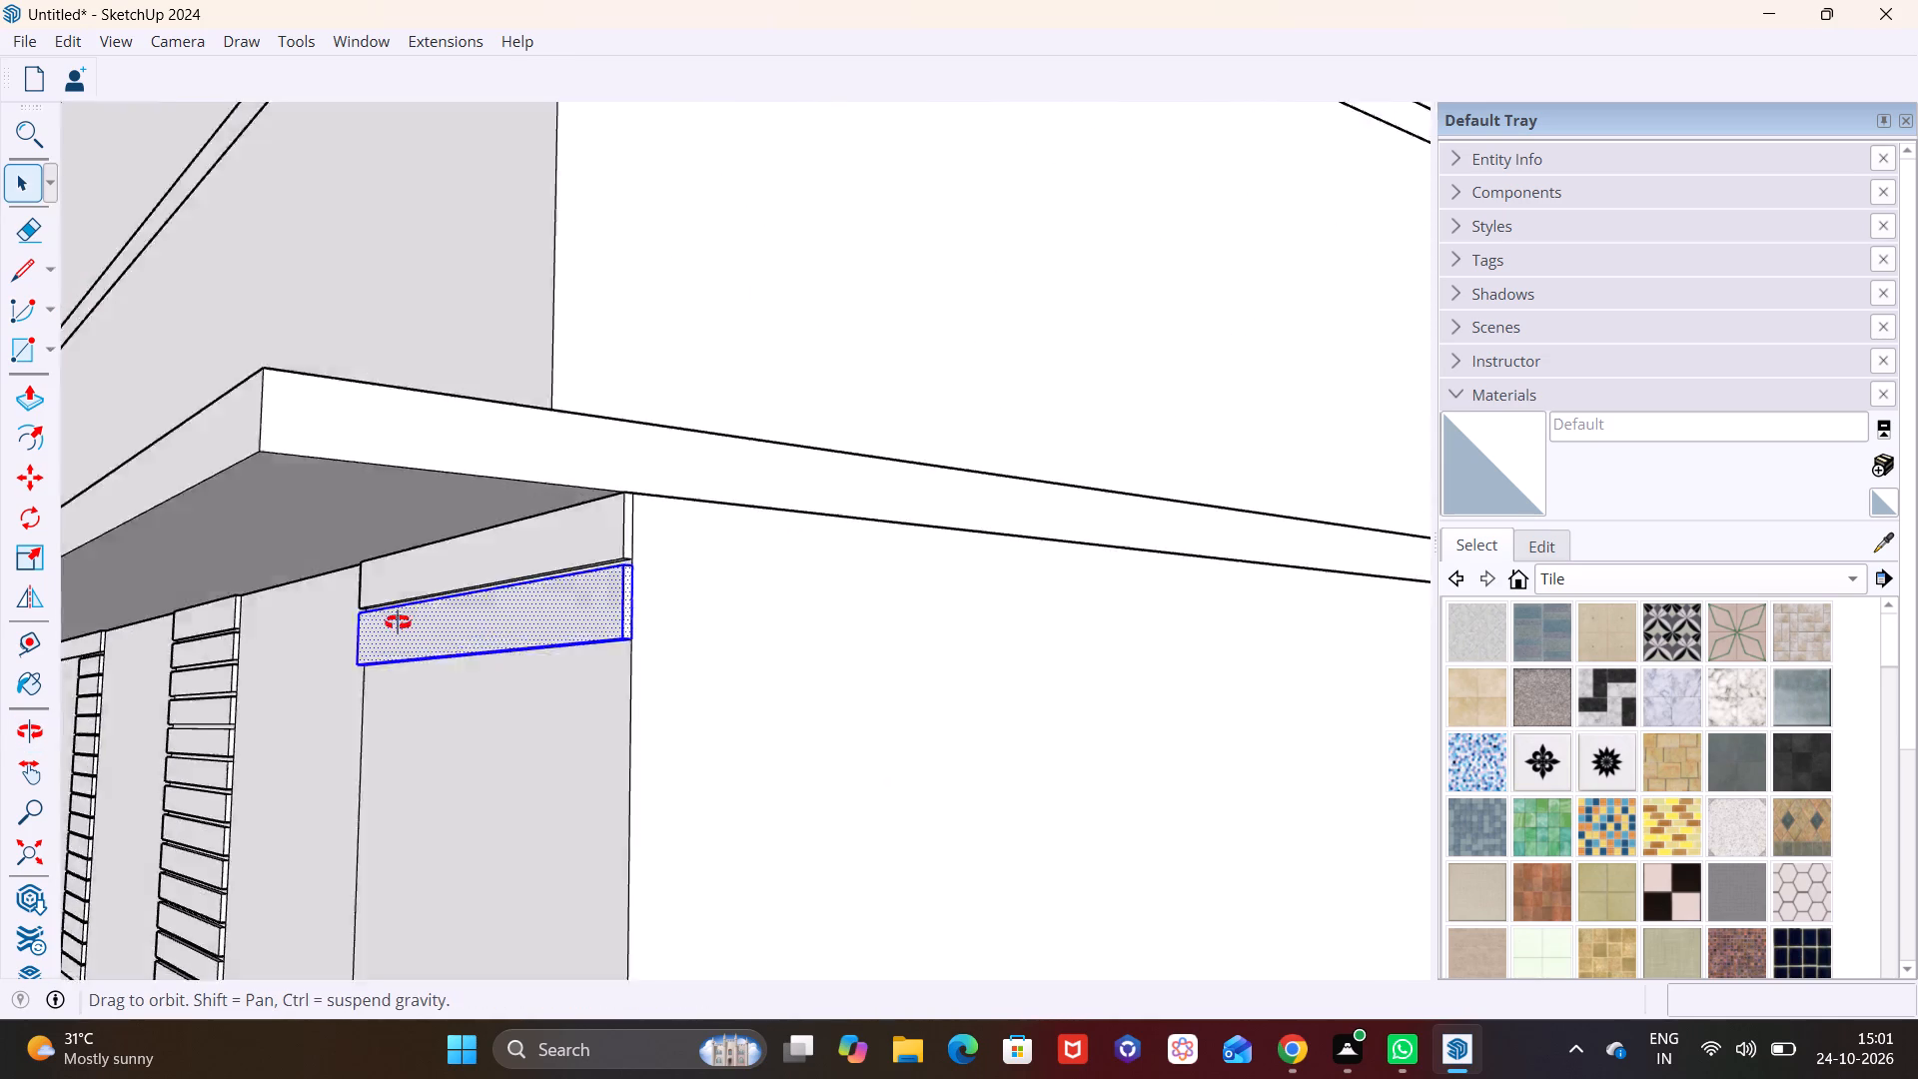
{"action": "middle_click_drag", "start_coordinate": [398, 622], "coordinate": [829, 661]}
{"action": "middle_click_drag", "start_coordinate": [866, 710], "coordinate": [389, 665], "text": "shift"}
{"action": "middle_click_drag", "start_coordinate": [407, 695], "coordinate": [646, 718]}
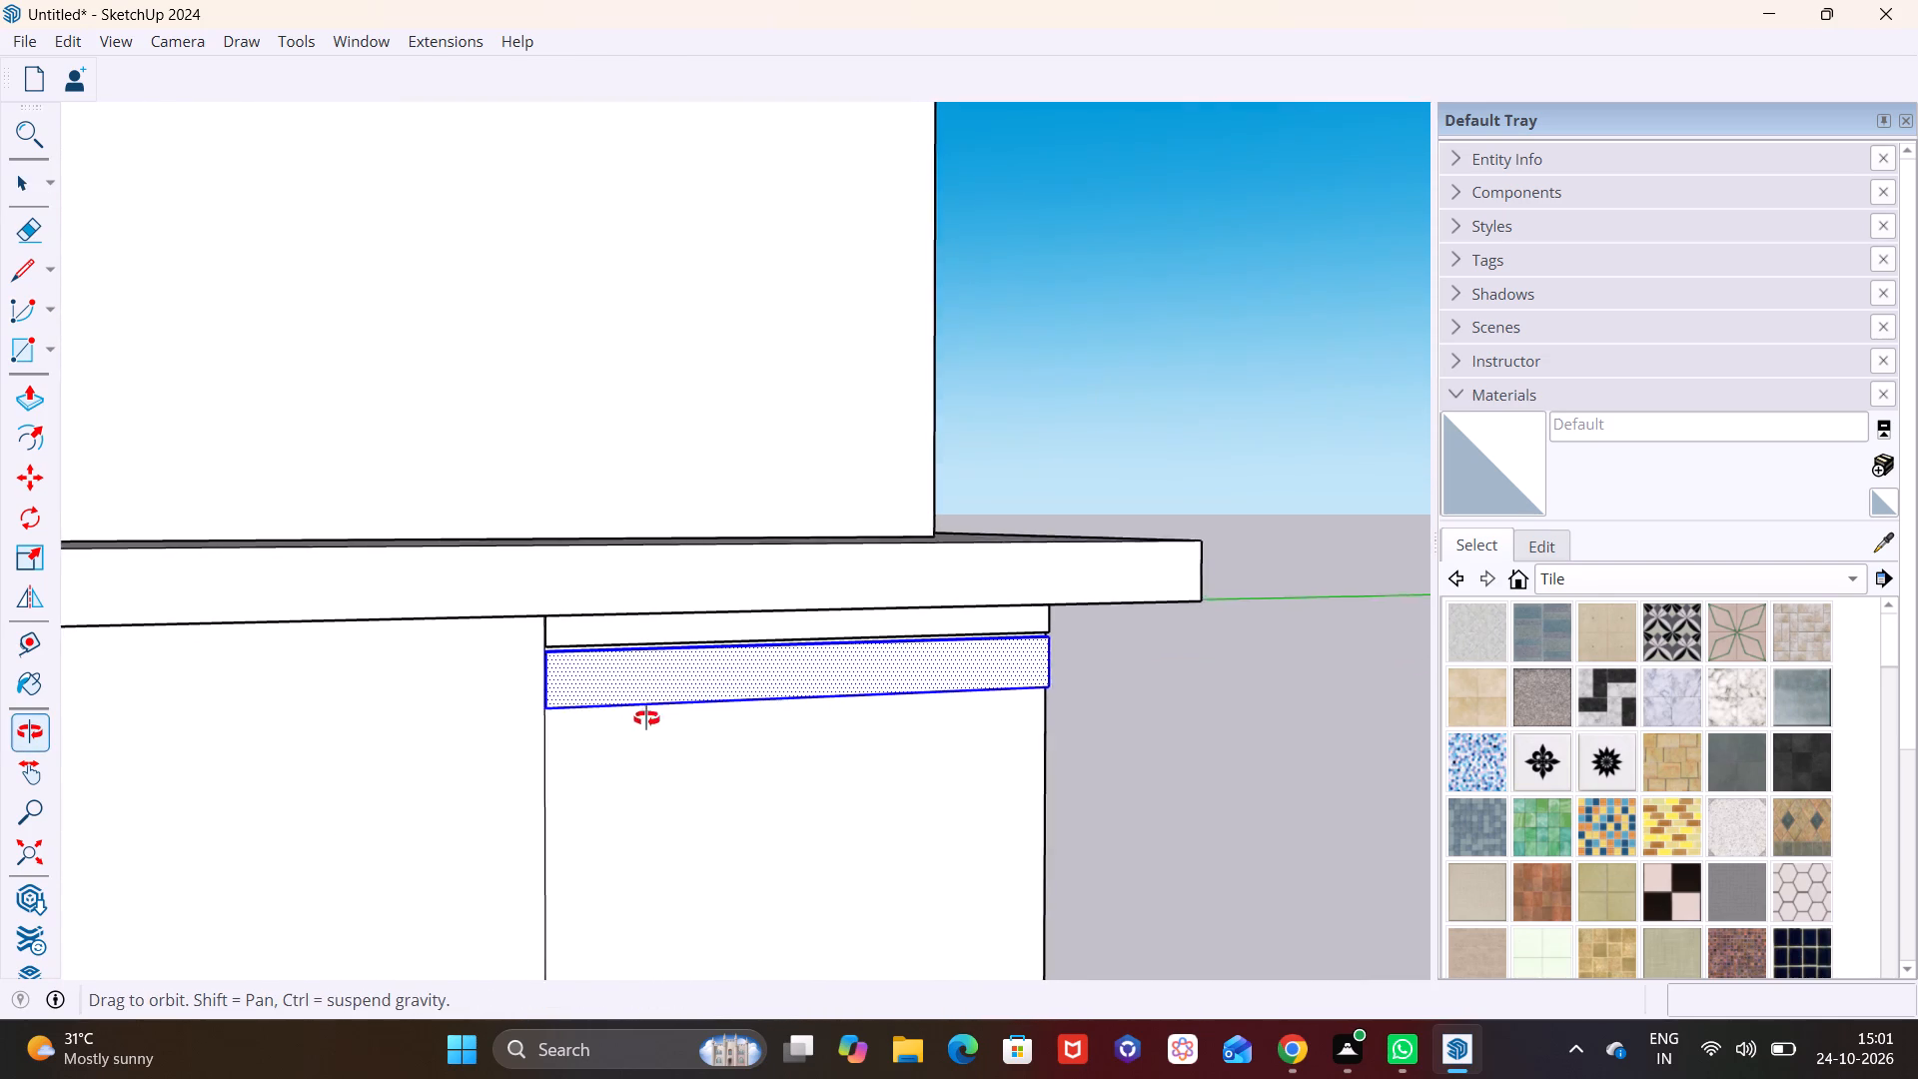
{"action": "middle_click_drag", "start_coordinate": [646, 718], "coordinate": [807, 706]}
{"action": "scroll", "coordinate": [700, 693], "scroll_direction": "up", "scroll_amount": 15}
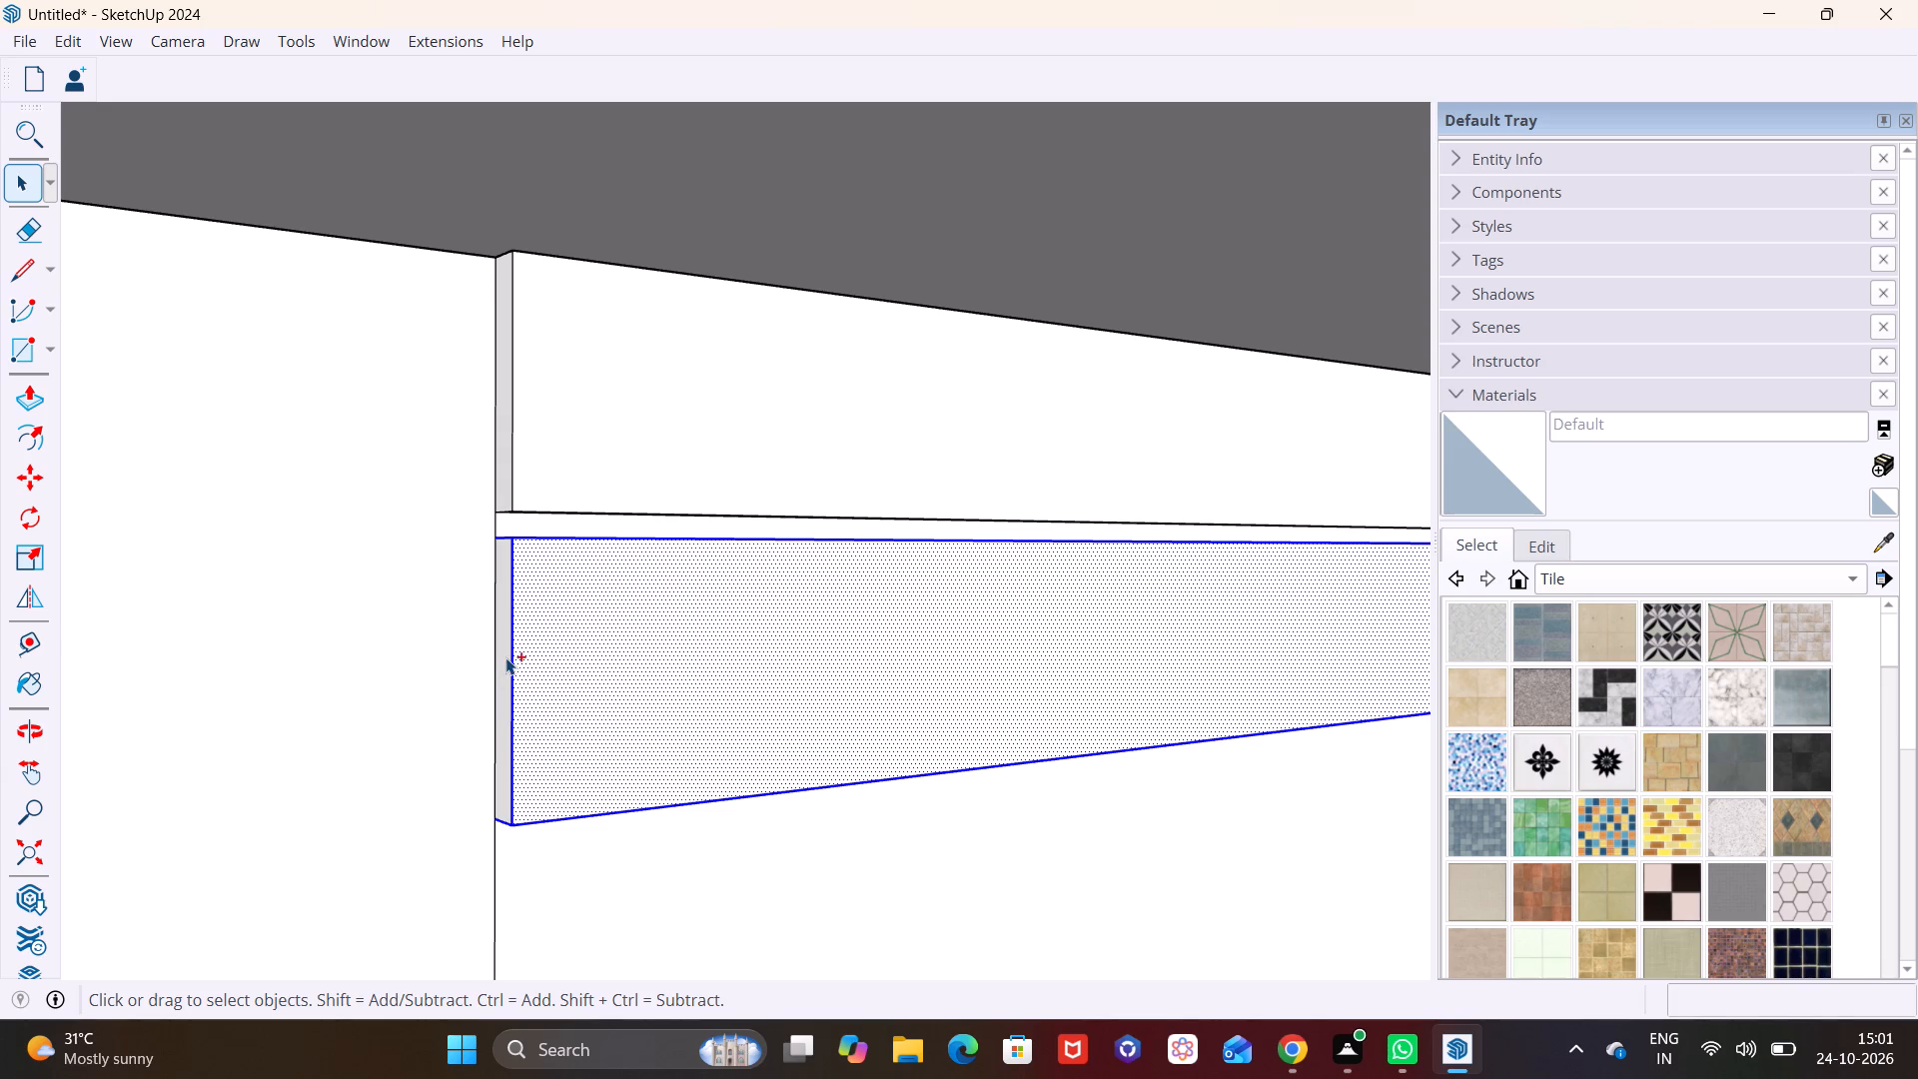
{"action": "double_click", "coordinate": [505, 657], "text": "ctrl"}
{"action": "scroll", "coordinate": [585, 707], "scroll_direction": "up", "scroll_amount": 1}
{"action": "scroll", "coordinate": [585, 707], "scroll_direction": "down", "scroll_amount": 18}
{"action": "middle_click_drag", "start_coordinate": [878, 728], "coordinate": [216, 797]}
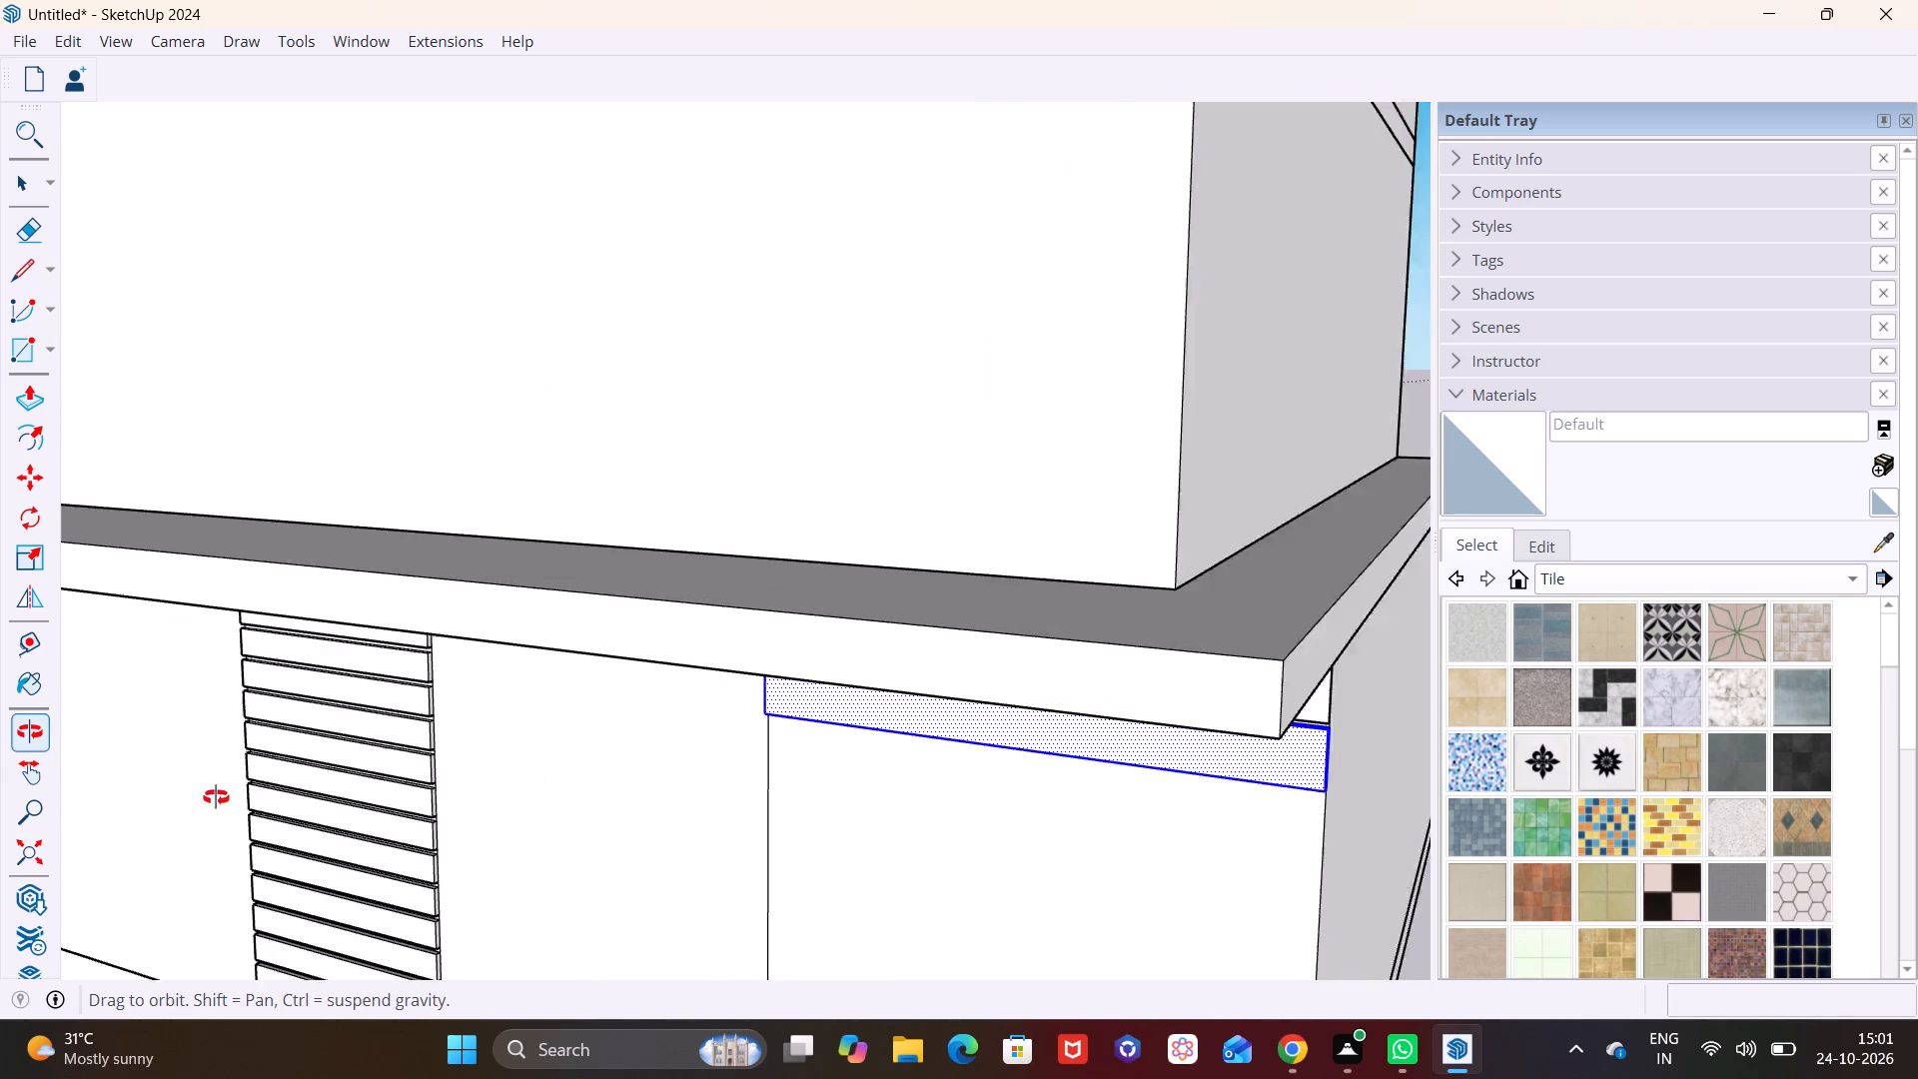
{"action": "middle_click_drag", "start_coordinate": [216, 797], "coordinate": [202, 783]}
{"action": "middle_click_drag", "start_coordinate": [1164, 838], "coordinate": [672, 615], "text": "shift"}
{"action": "scroll", "coordinate": [695, 574], "scroll_direction": "up", "scroll_amount": 7}
{"action": "middle_click_drag", "start_coordinate": [741, 588], "coordinate": [630, 721], "text": "shift"}
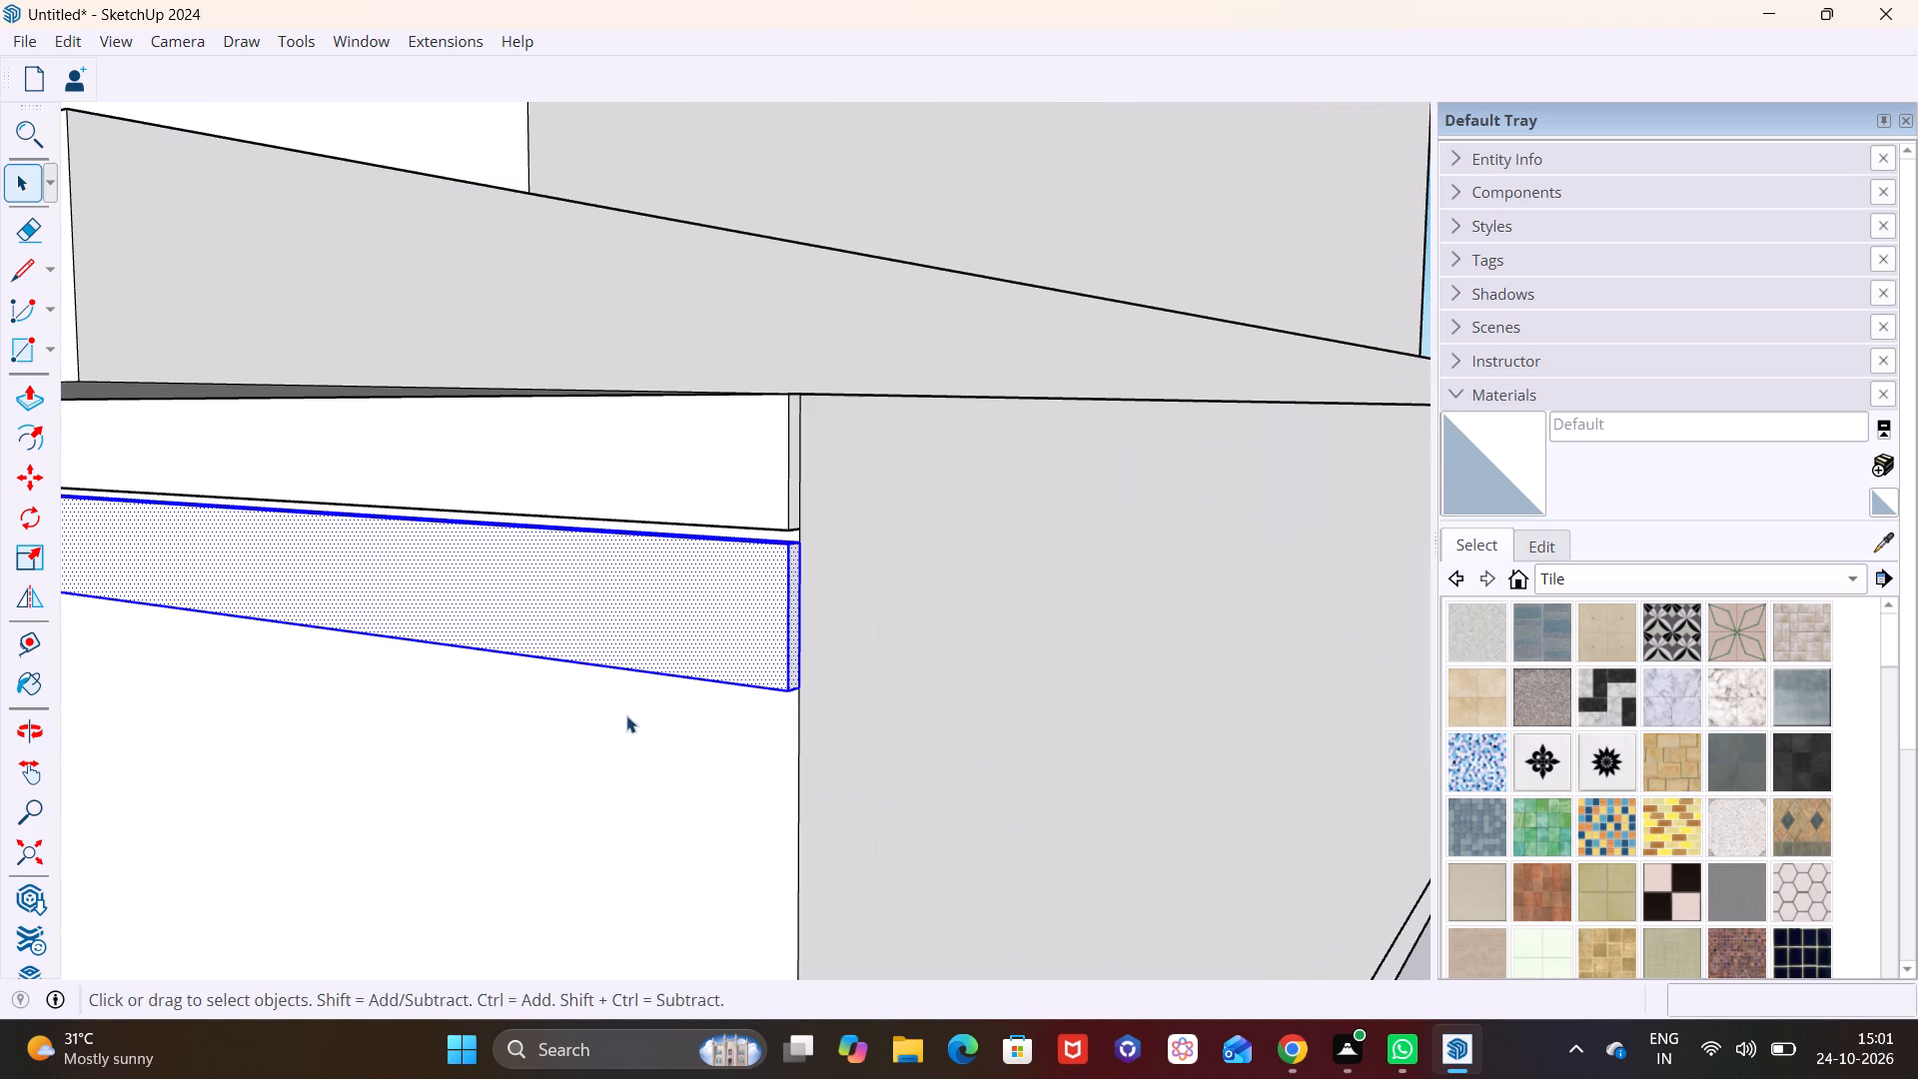
{"action": "key", "text": "m"}
{"action": "left_click", "coordinate": [797, 539]}
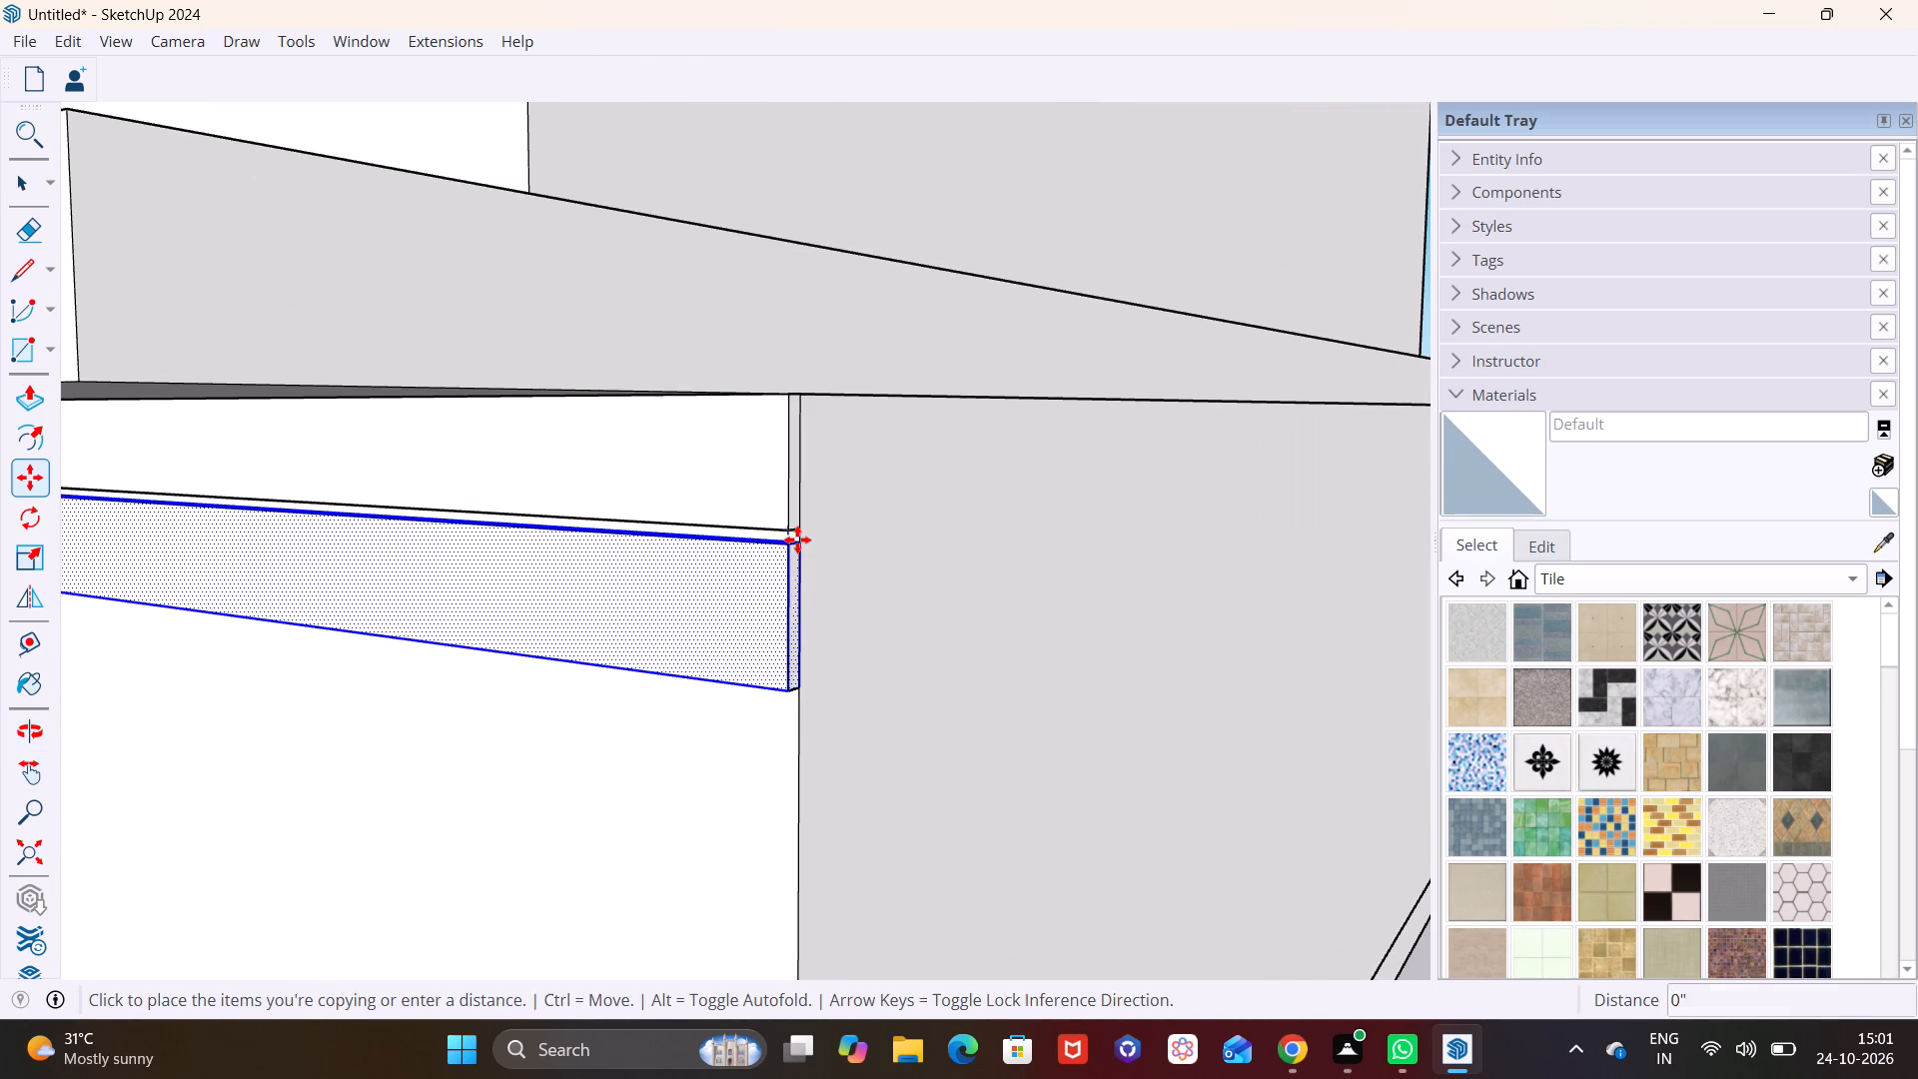
{"action": "left_click", "coordinate": [807, 702]}
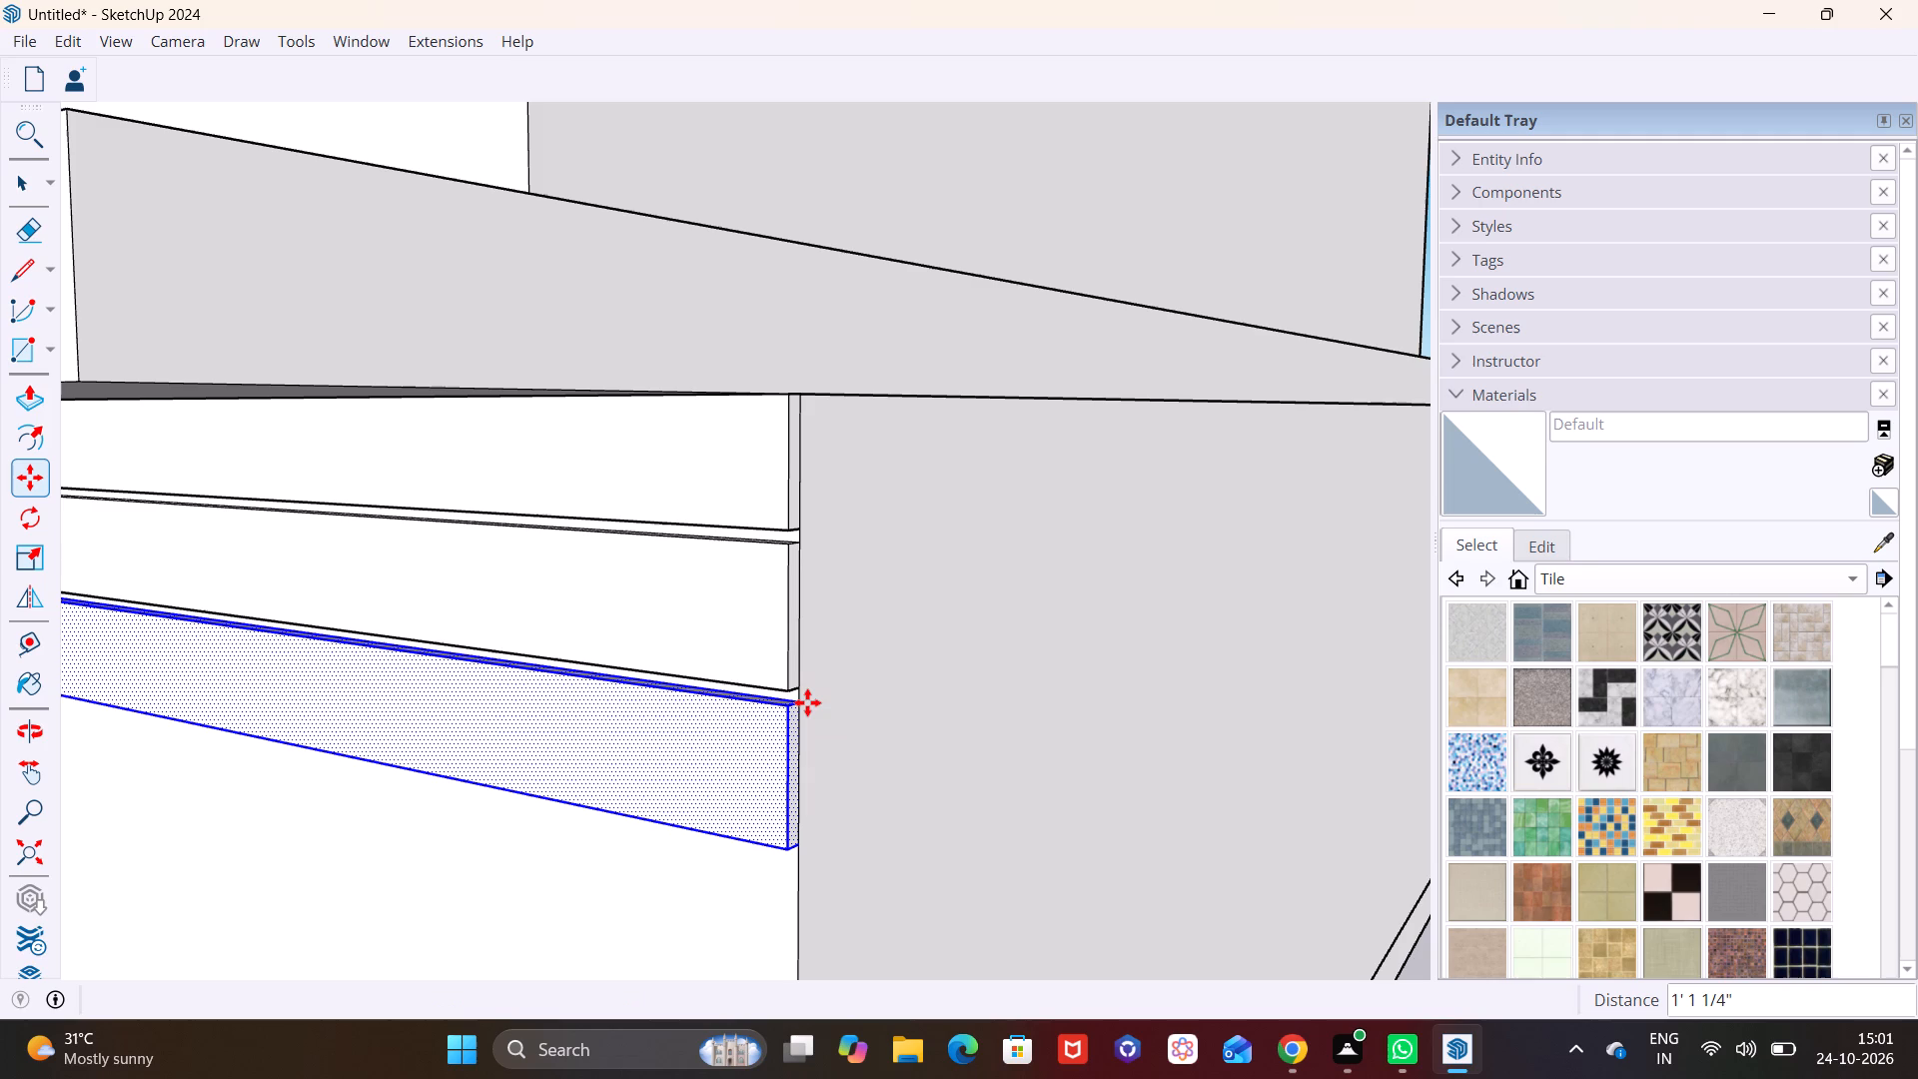
{"action": "type", "text": "*13"}
{"action": "key", "text": "Return"}
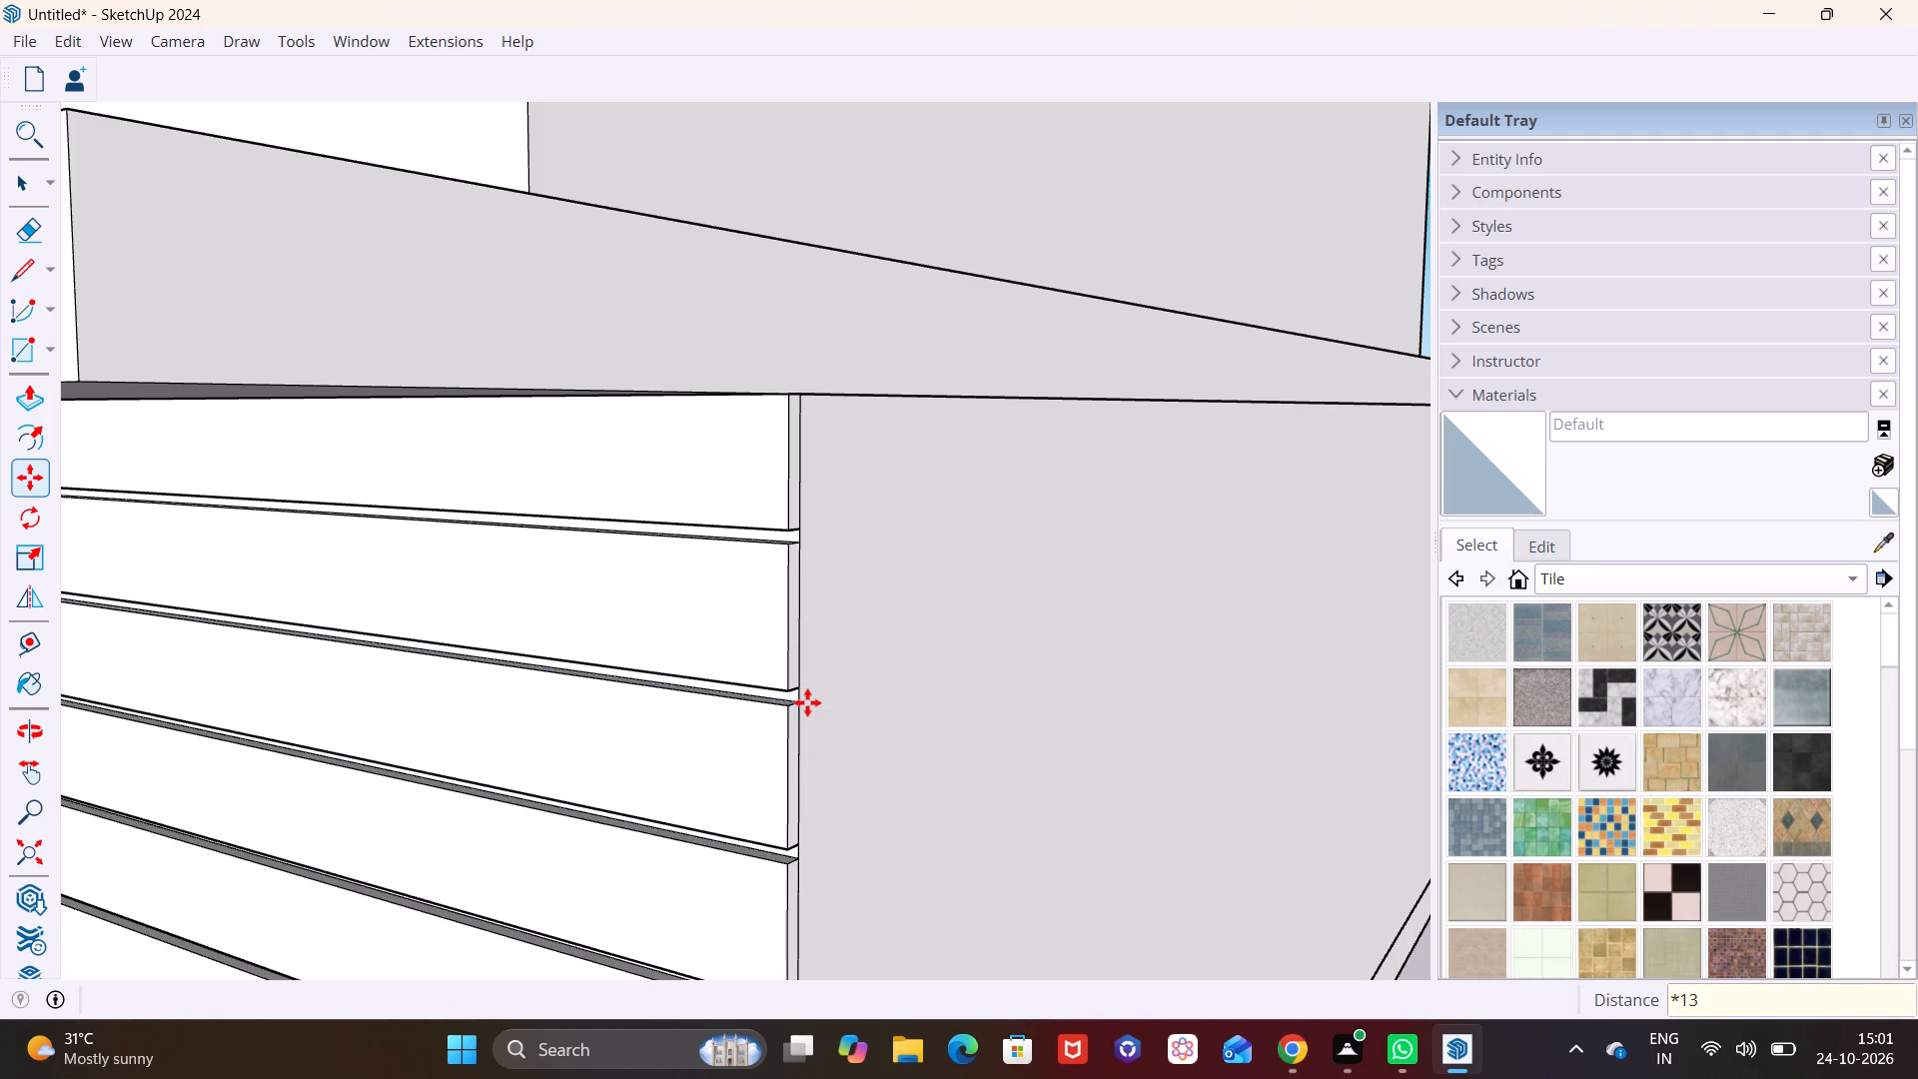
{"action": "key", "text": "space"}
{"action": "scroll", "coordinate": [853, 737], "scroll_direction": "down", "scroll_amount": 19}
{"action": "middle_click_drag", "start_coordinate": [876, 786], "coordinate": [934, 674], "text": "shift"}
{"action": "scroll", "coordinate": [896, 762], "scroll_direction": "up", "scroll_amount": 1, "text": "shift"}
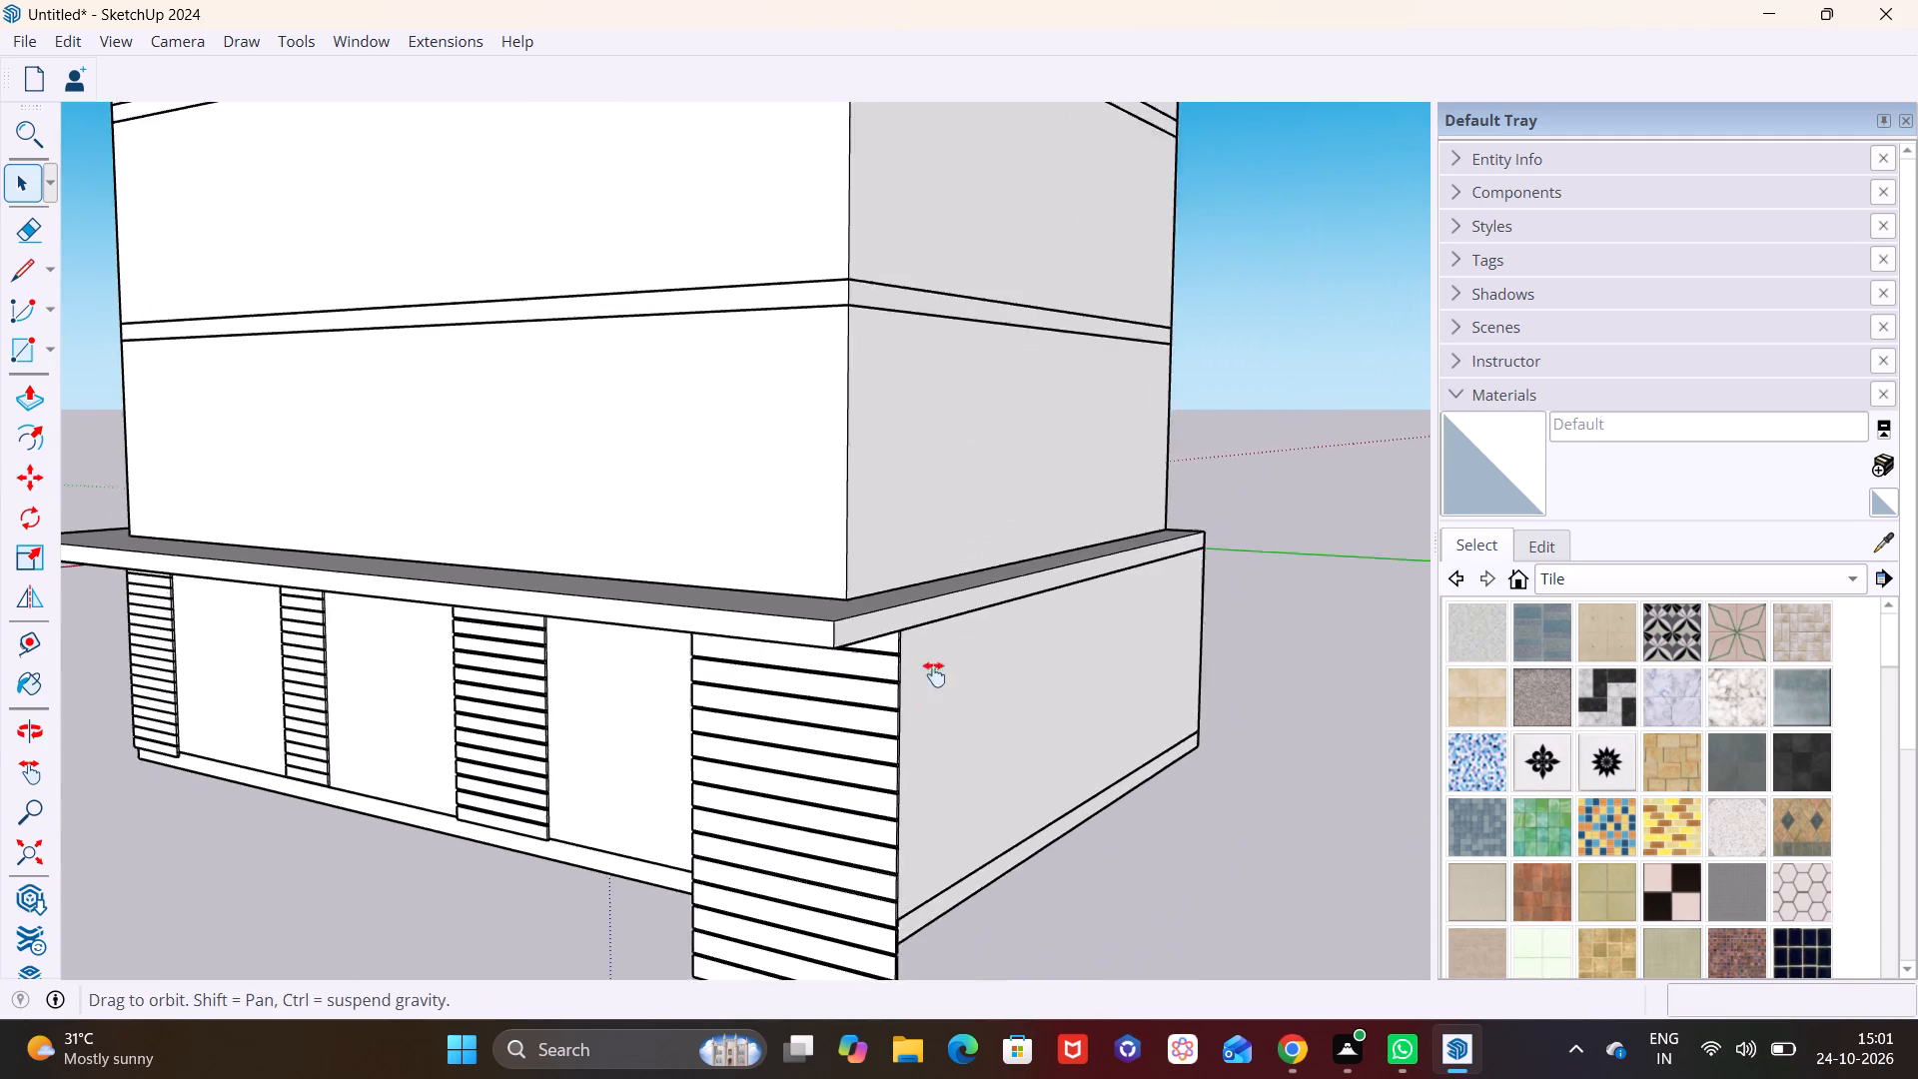
Delete the surplus slat copies that run below the top of the plinth on the corner panel.
{"action": "middle_click_drag", "start_coordinate": [934, 674], "coordinate": [941, 643], "text": "shift"}
{"action": "middle_click_drag", "start_coordinate": [869, 836], "coordinate": [780, 731]}
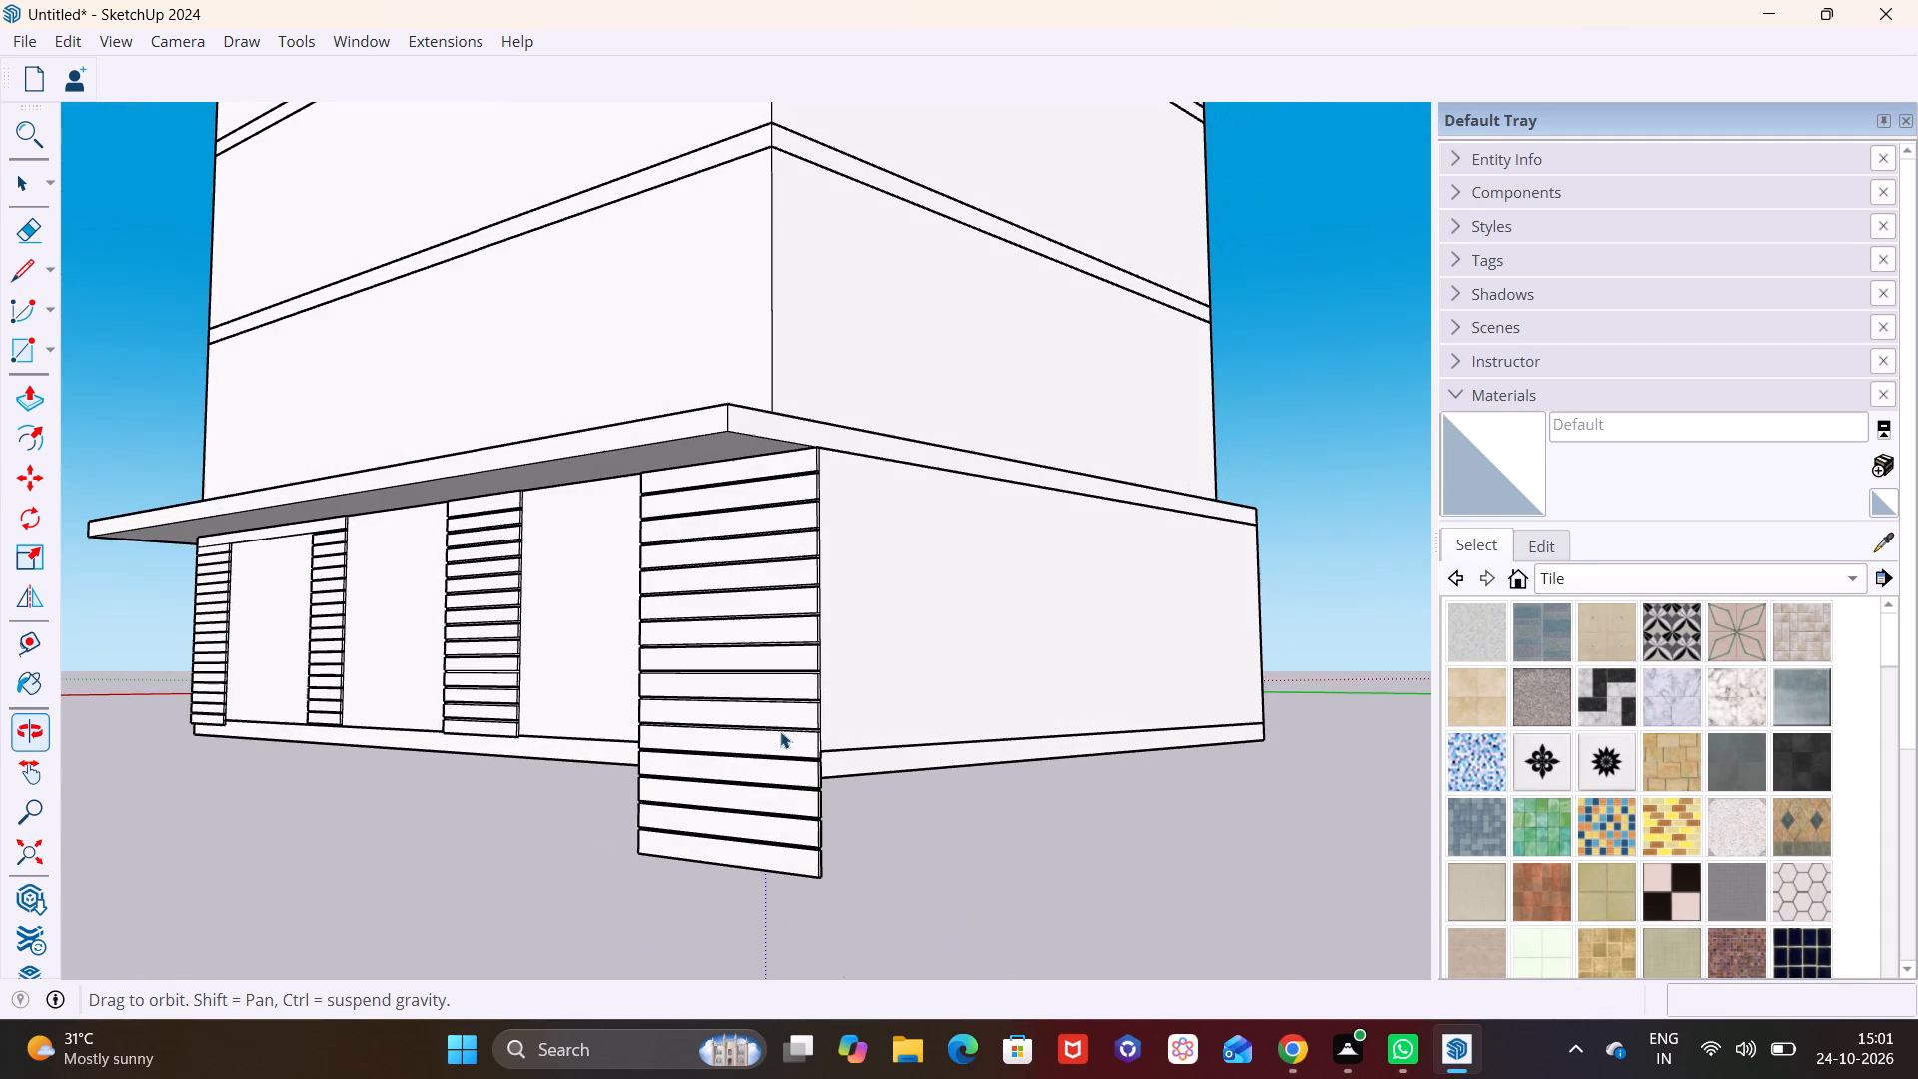
{"action": "left_click_drag", "start_coordinate": [582, 802], "coordinate": [879, 901]}
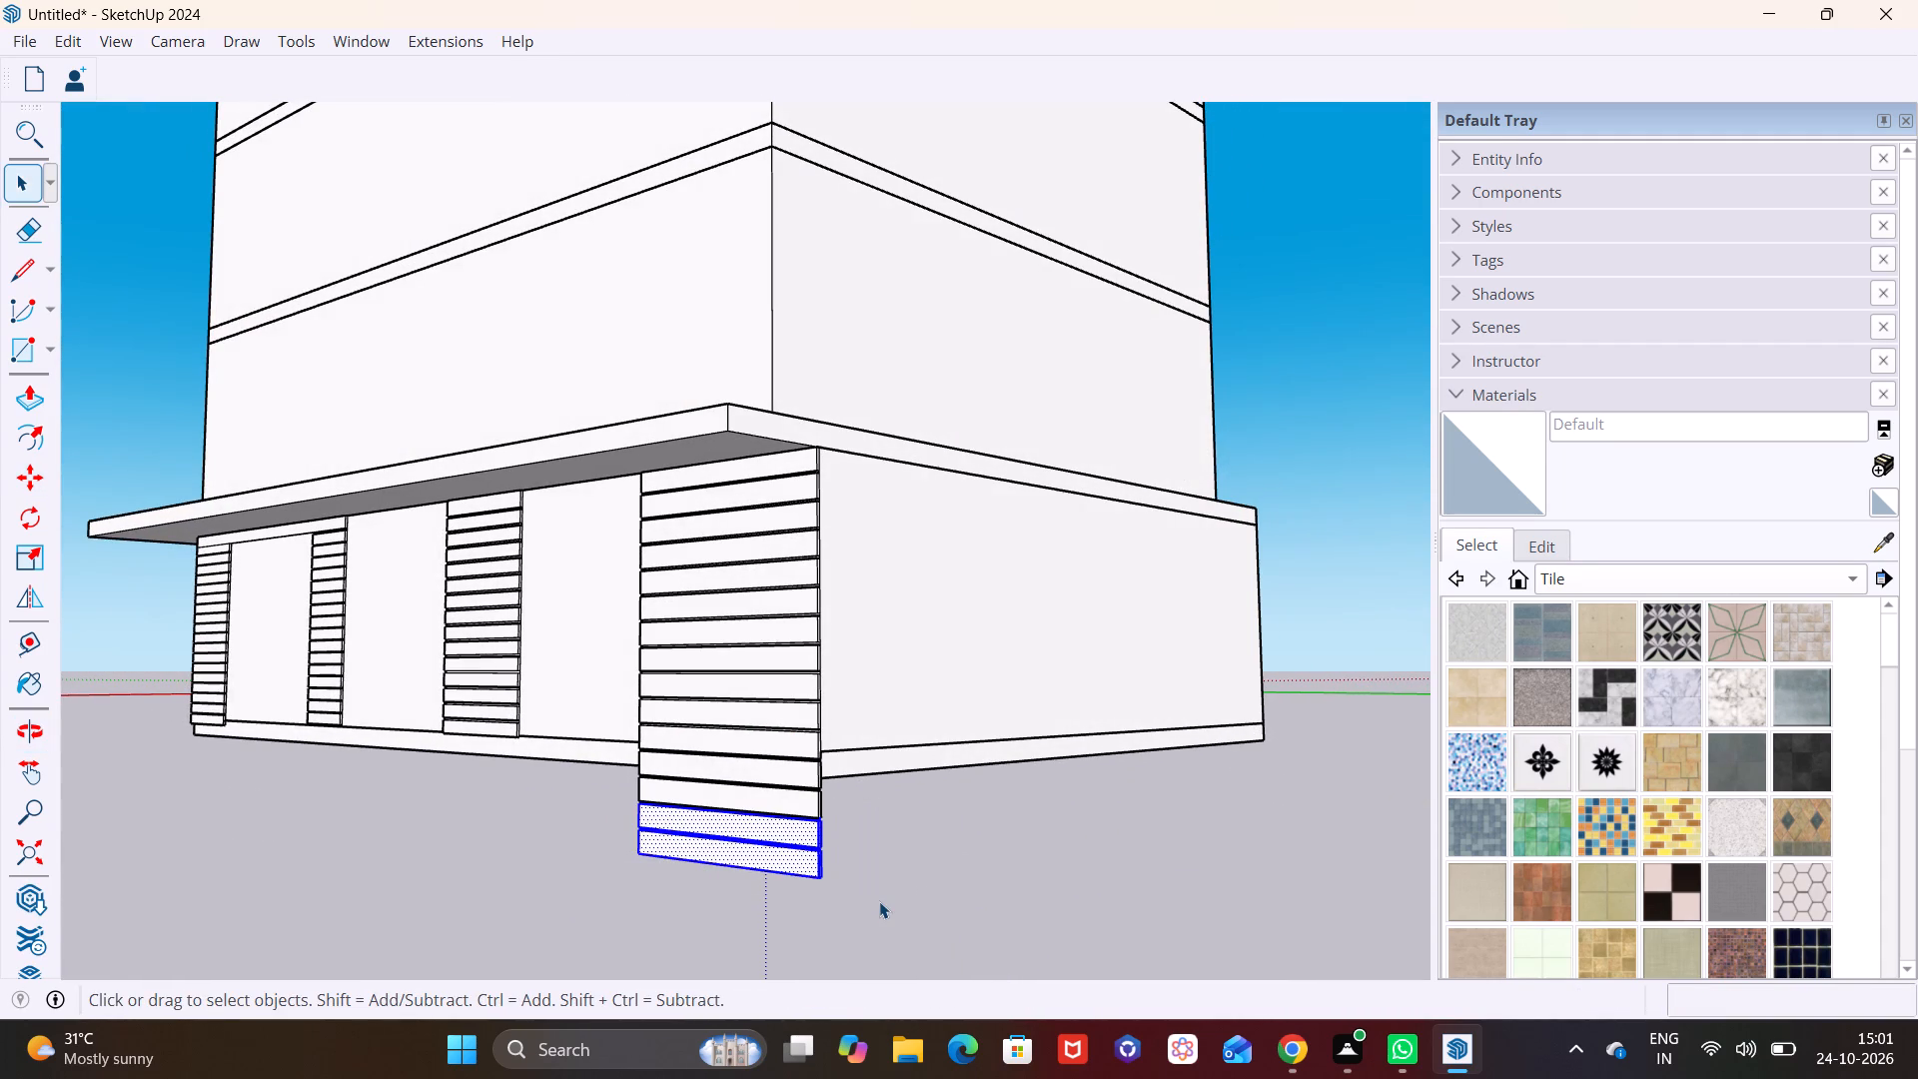
{"action": "key", "text": "Delete"}
{"action": "double_click", "coordinate": [670, 792]}
{"action": "key", "text": "Delete"}
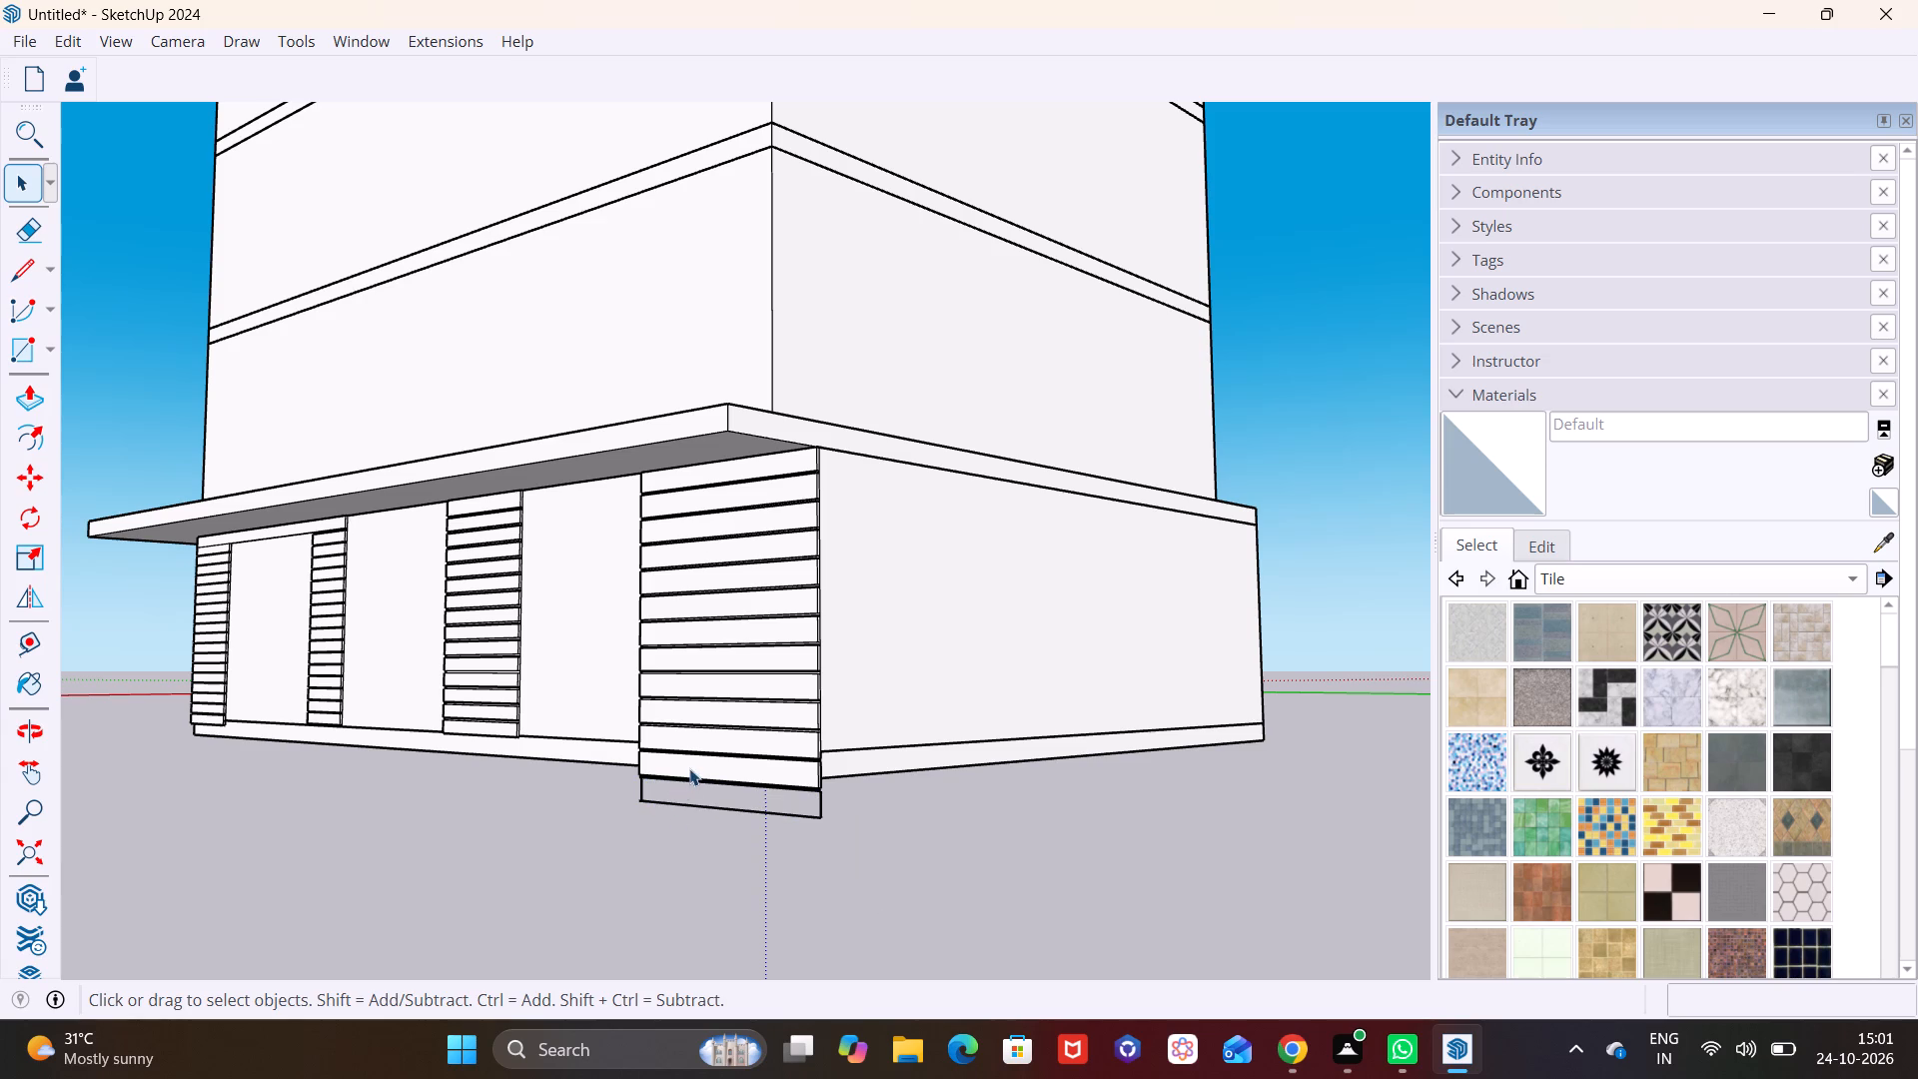
{"action": "double_click", "coordinate": [689, 768]}
{"action": "key", "text": "Delete"}
{"action": "left_click_drag", "start_coordinate": [631, 772], "coordinate": [875, 846]}
{"action": "key", "text": "Delete"}
Delete the stray leftover edge segments at both ends of the plinth strip beneath the corner panel's lowest slat.
{"action": "scroll", "coordinate": [777, 772], "scroll_direction": "up", "scroll_amount": 8}
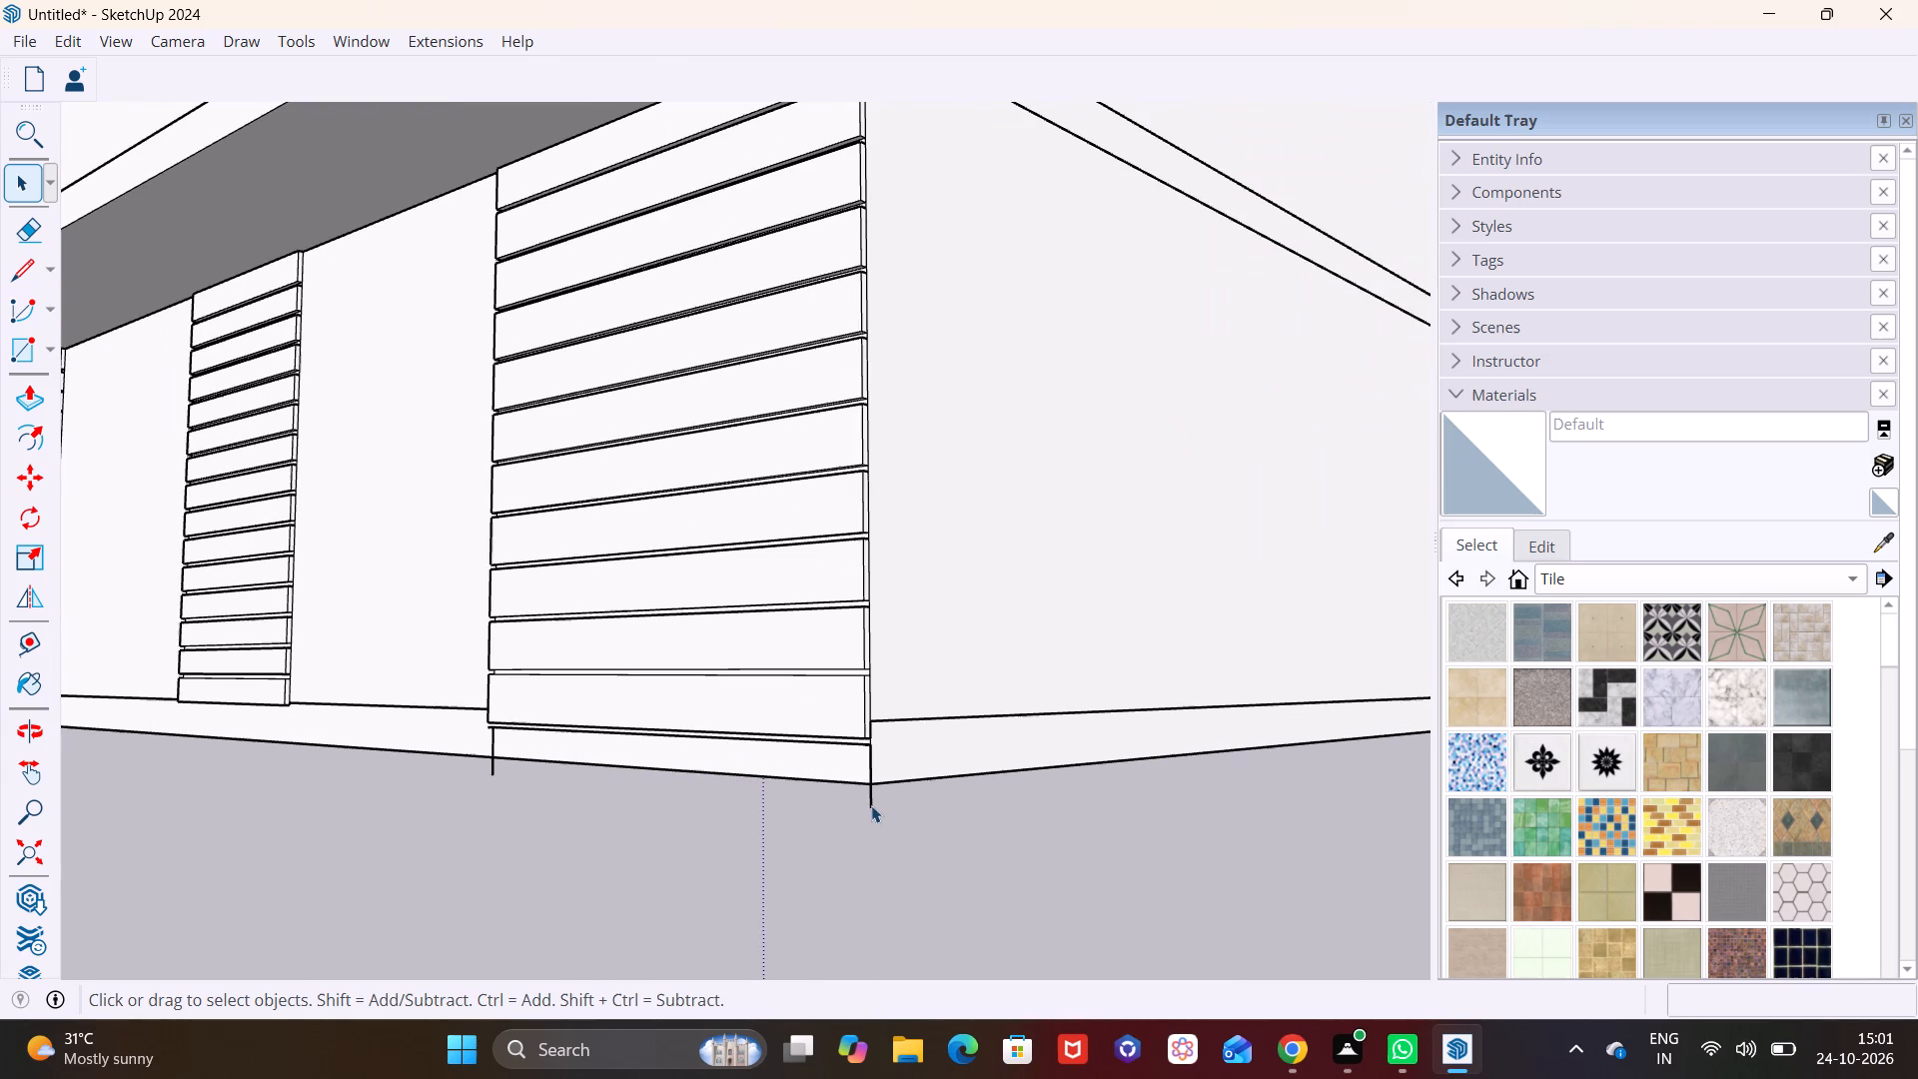
{"action": "left_click", "coordinate": [871, 805]}
{"action": "key", "text": "Delete"}
{"action": "left_click", "coordinate": [850, 746]}
{"action": "key", "text": "Delete"}
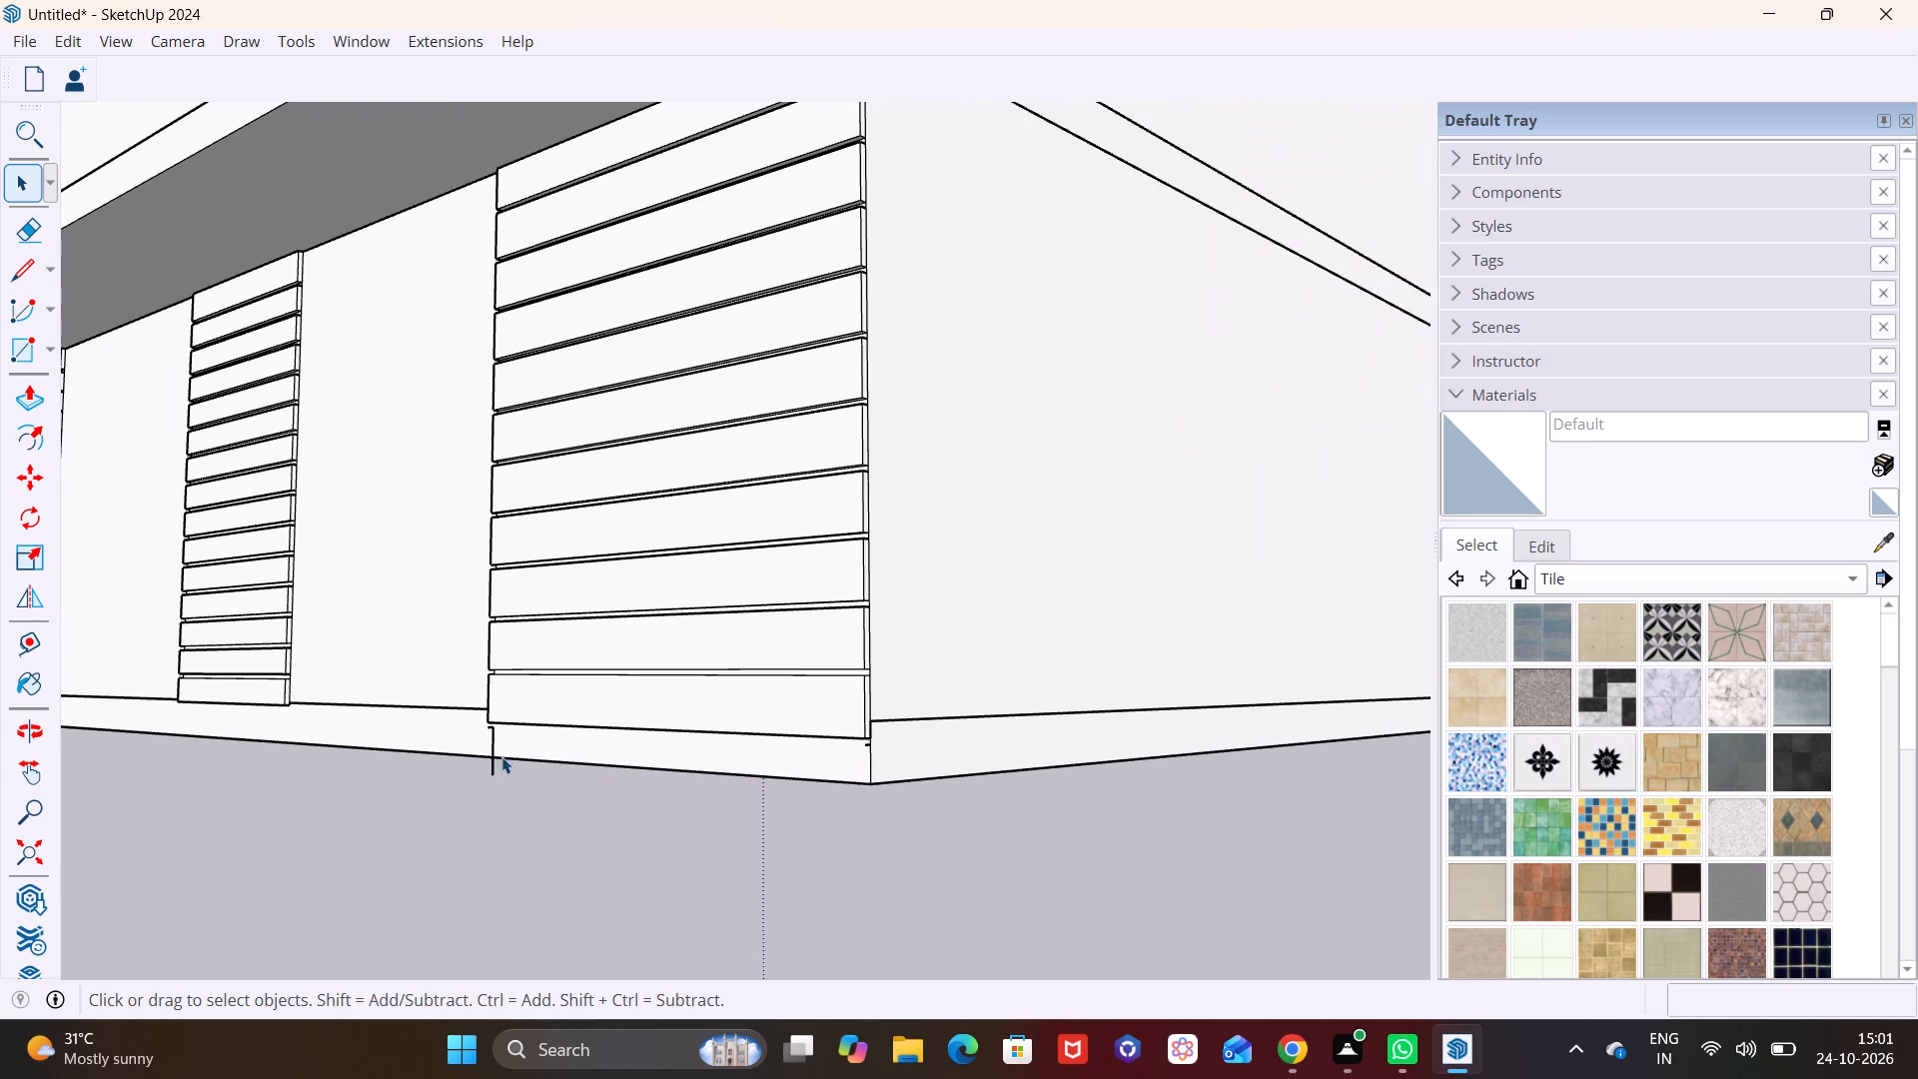
{"action": "left_click", "coordinate": [490, 745]}
{"action": "key", "text": "Delete"}
{"action": "left_click", "coordinate": [493, 728]}
{"action": "key", "text": "Delete"}
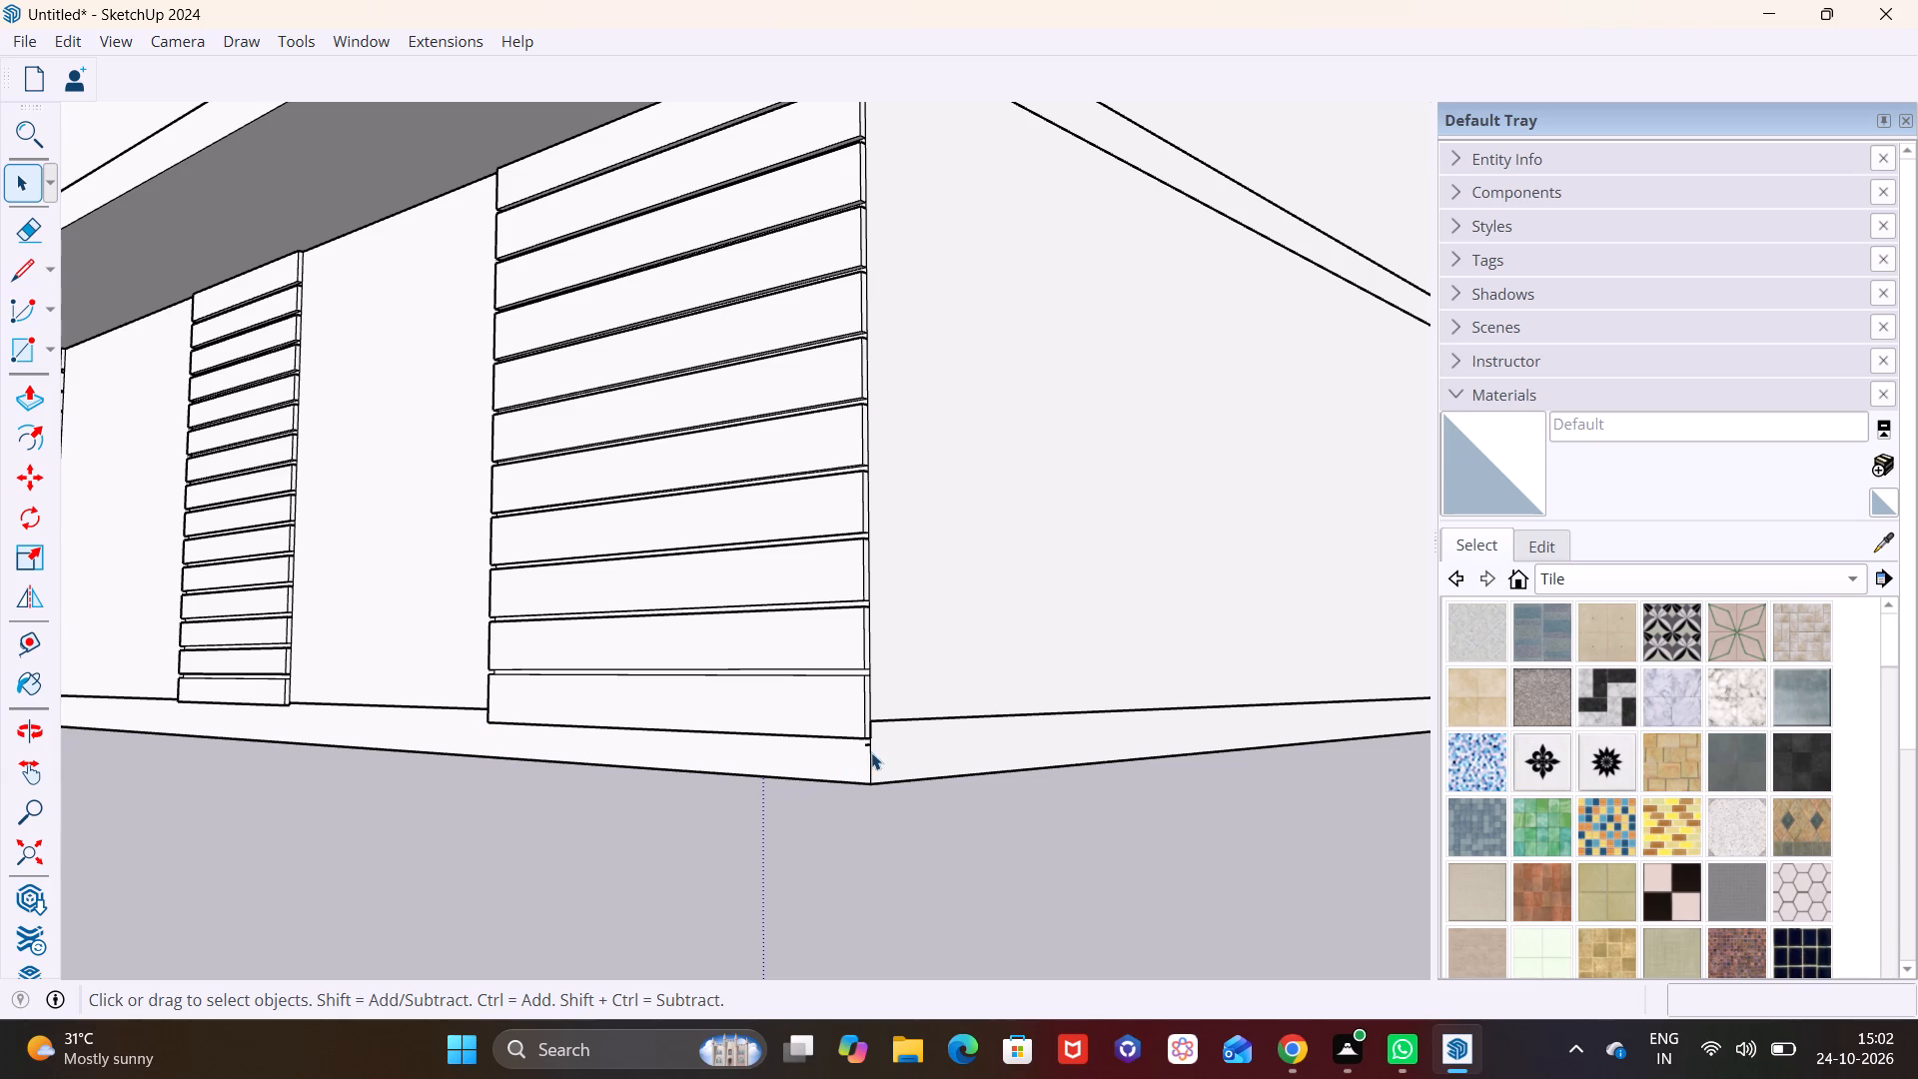
{"action": "left_click", "coordinate": [865, 744]}
{"action": "key", "text": "Delete"}
Examine the louvre panels under the overhang along the front and around the opposite corner of the building.
{"action": "scroll", "coordinate": [773, 737], "scroll_direction": "down", "scroll_amount": 14}
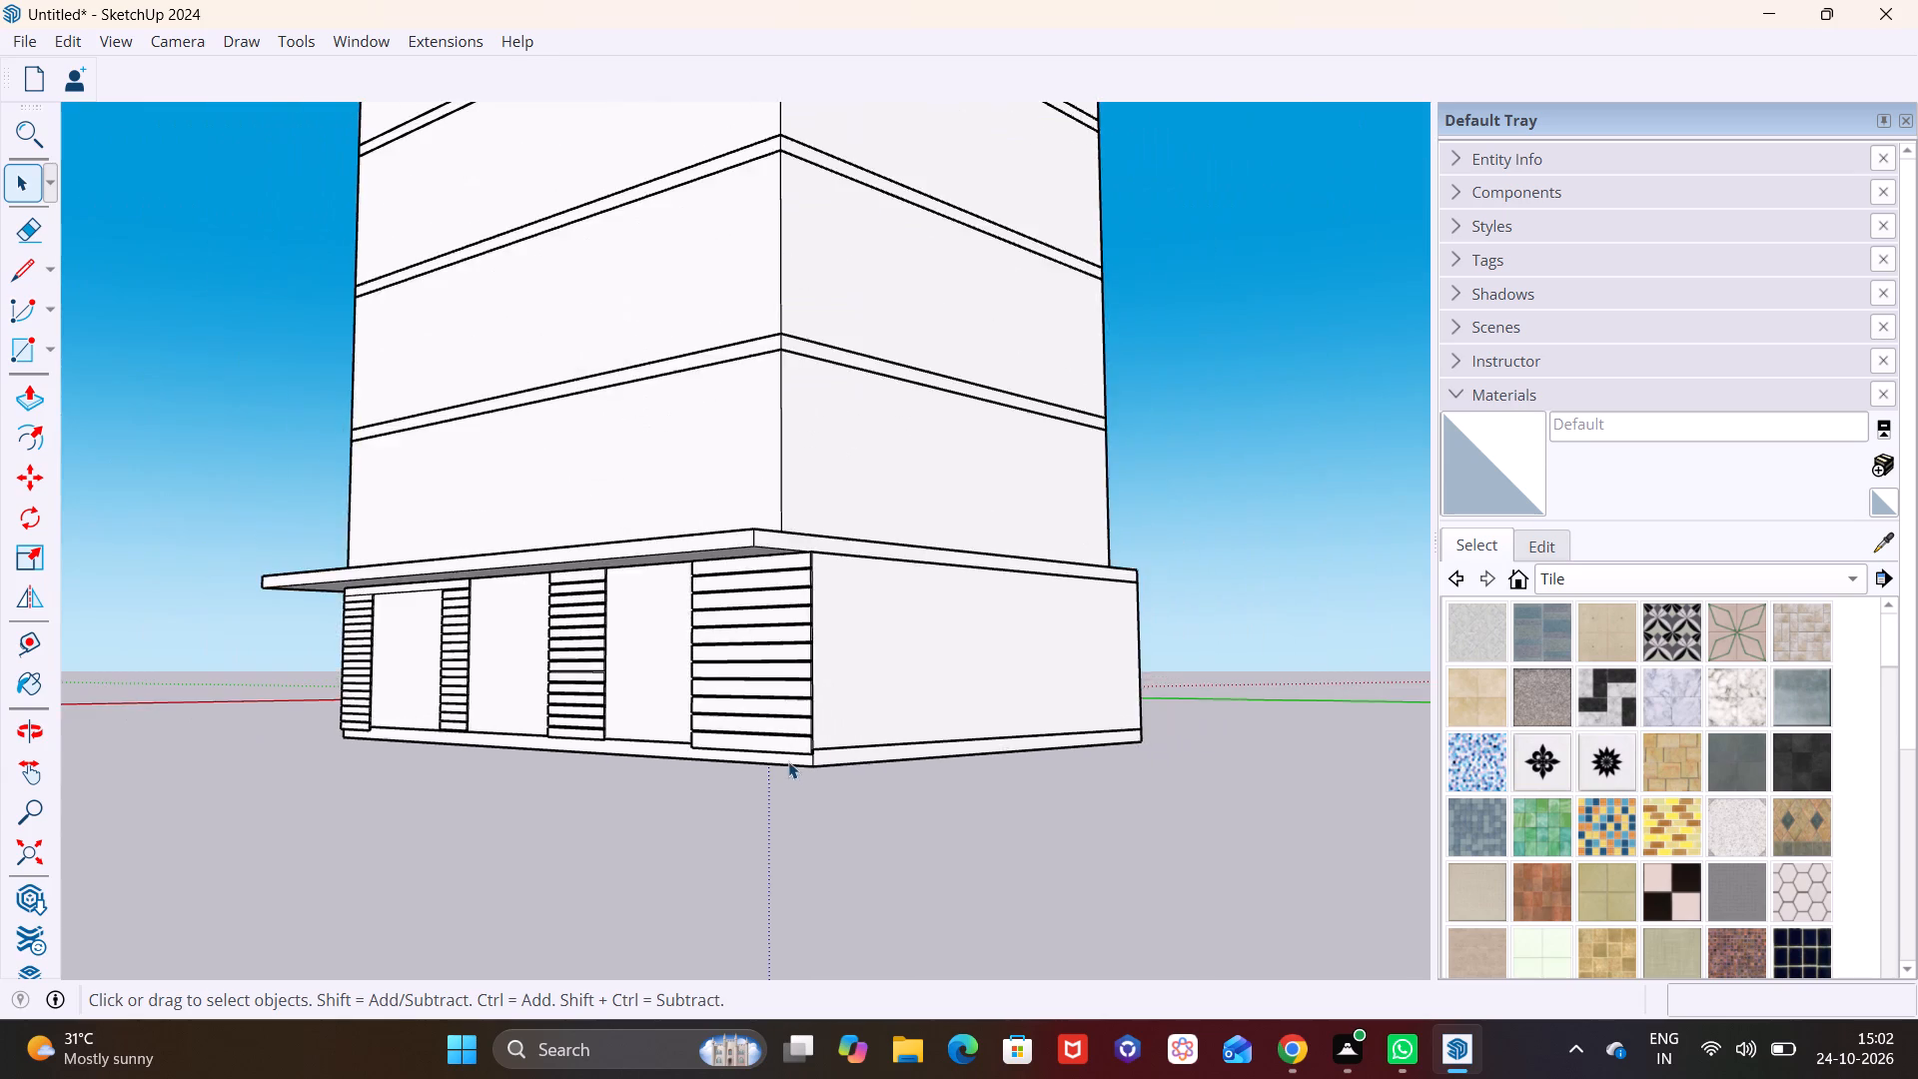
{"action": "middle_click_drag", "start_coordinate": [795, 770], "coordinate": [1168, 799]}
{"action": "scroll", "coordinate": [1021, 763], "scroll_direction": "down", "scroll_amount": 3}
{"action": "key", "text": "space"}
{"action": "scroll", "coordinate": [816, 678], "scroll_direction": "up", "scroll_amount": 4}
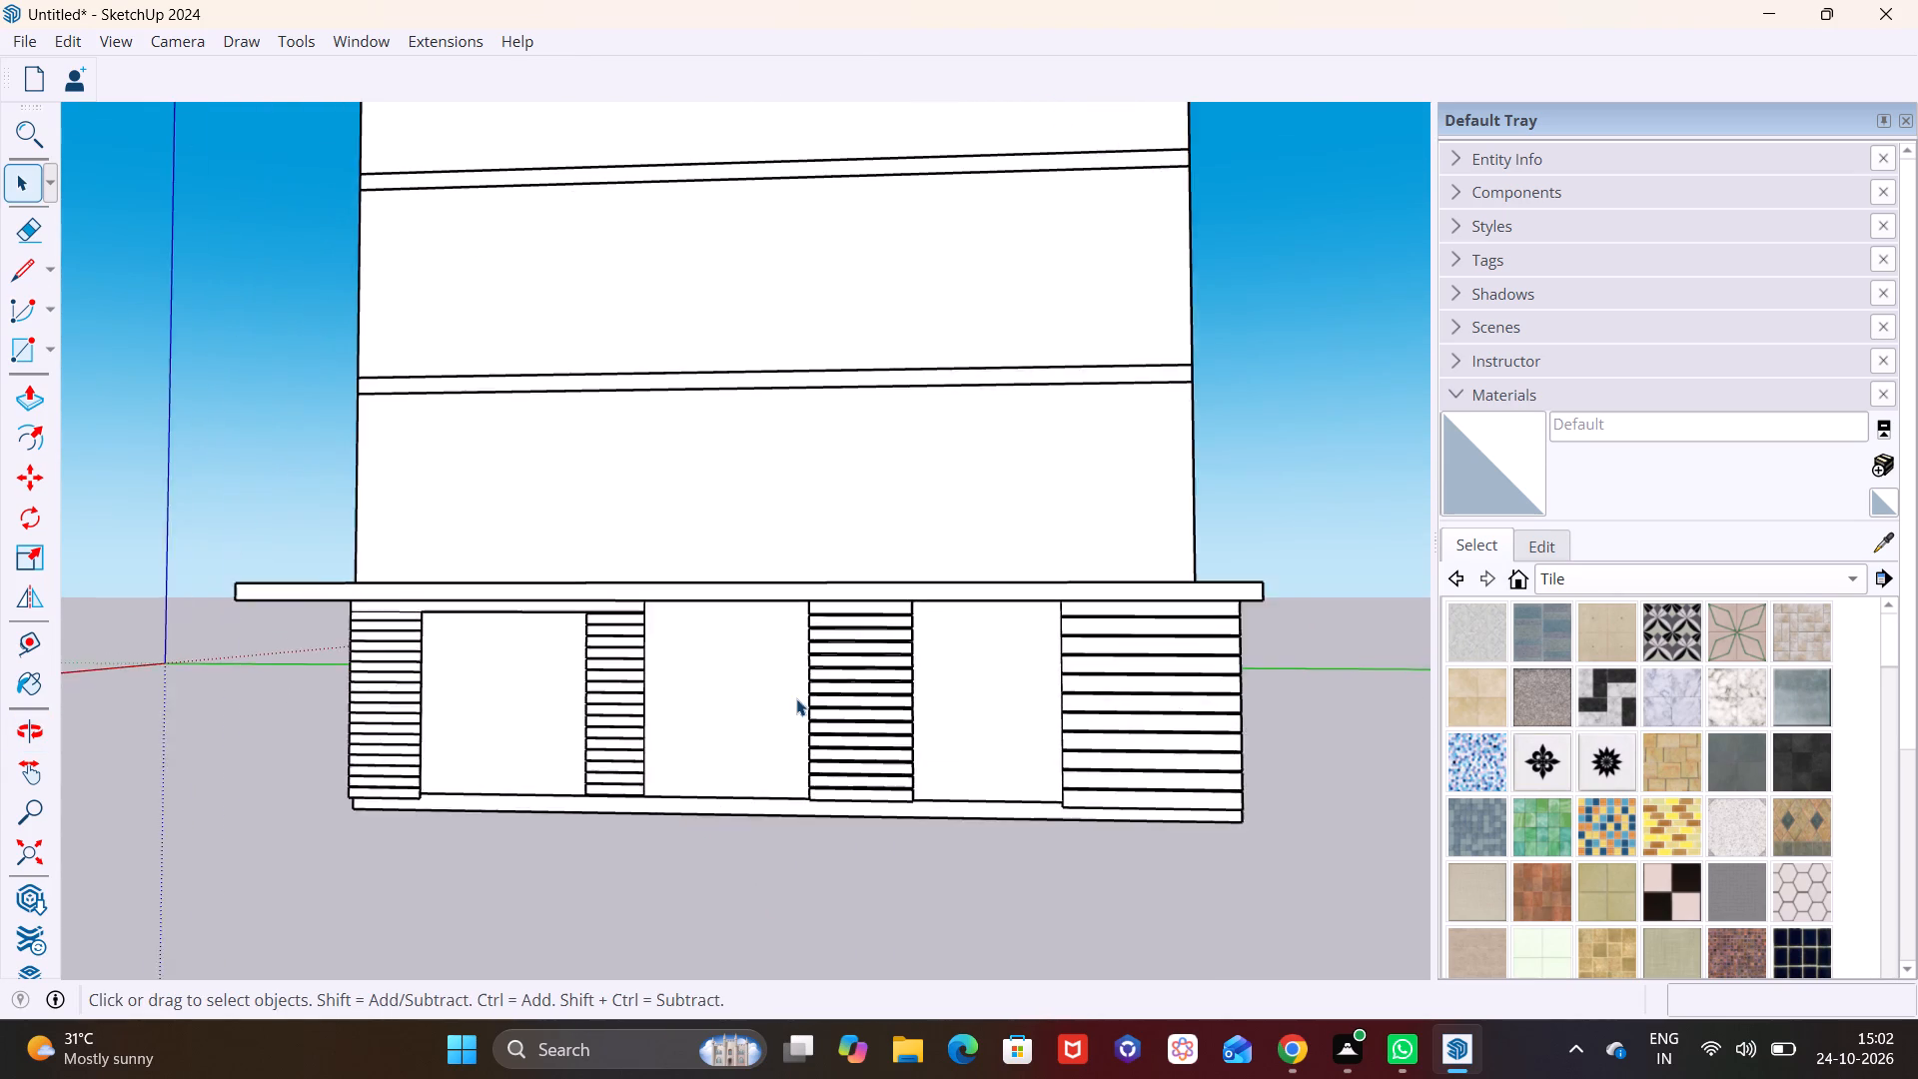
{"action": "scroll", "coordinate": [796, 698], "scroll_direction": "up", "scroll_amount": 3}
{"action": "middle_click_drag", "start_coordinate": [652, 781], "coordinate": [894, 779]}
{"action": "middle_click_drag", "start_coordinate": [638, 605], "coordinate": [648, 545]}
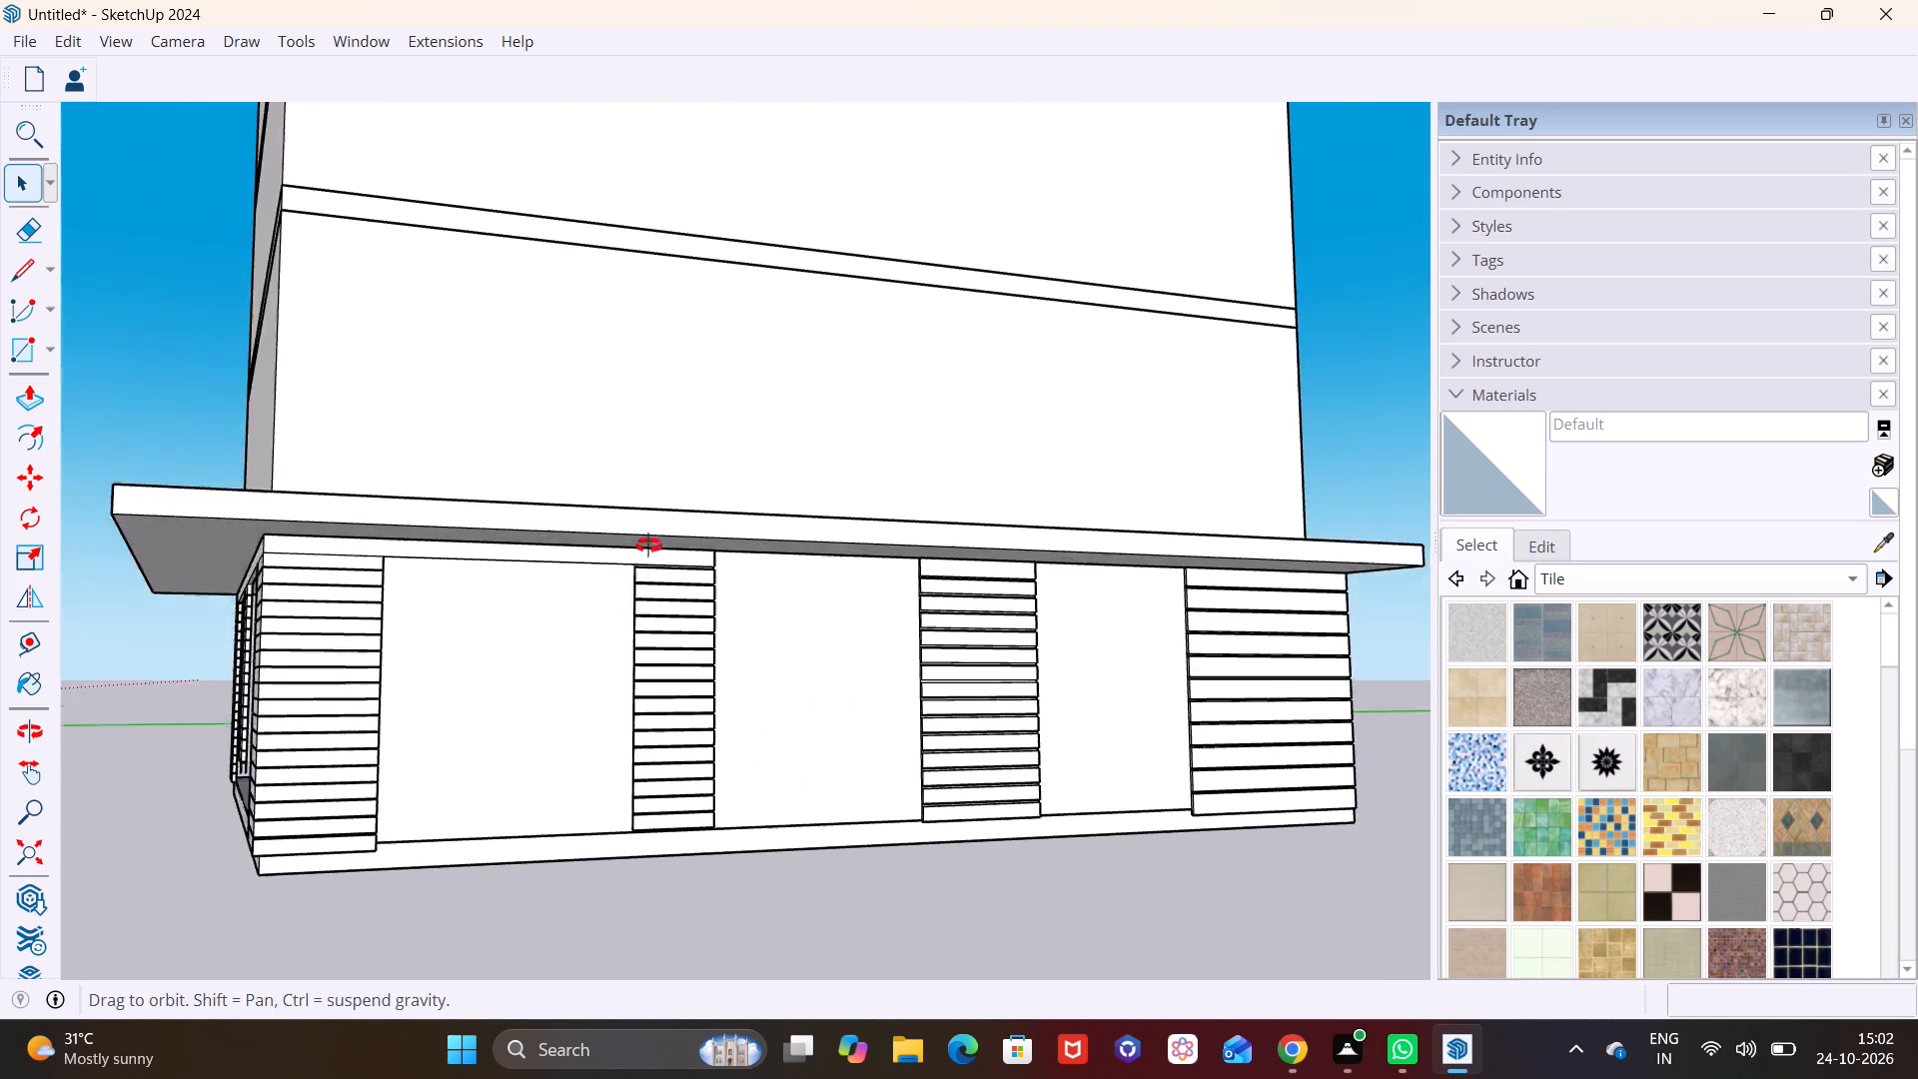
{"action": "middle_click_drag", "start_coordinate": [648, 545], "coordinate": [674, 740]}
{"action": "scroll", "coordinate": [615, 673], "scroll_direction": "down", "scroll_amount": 5}
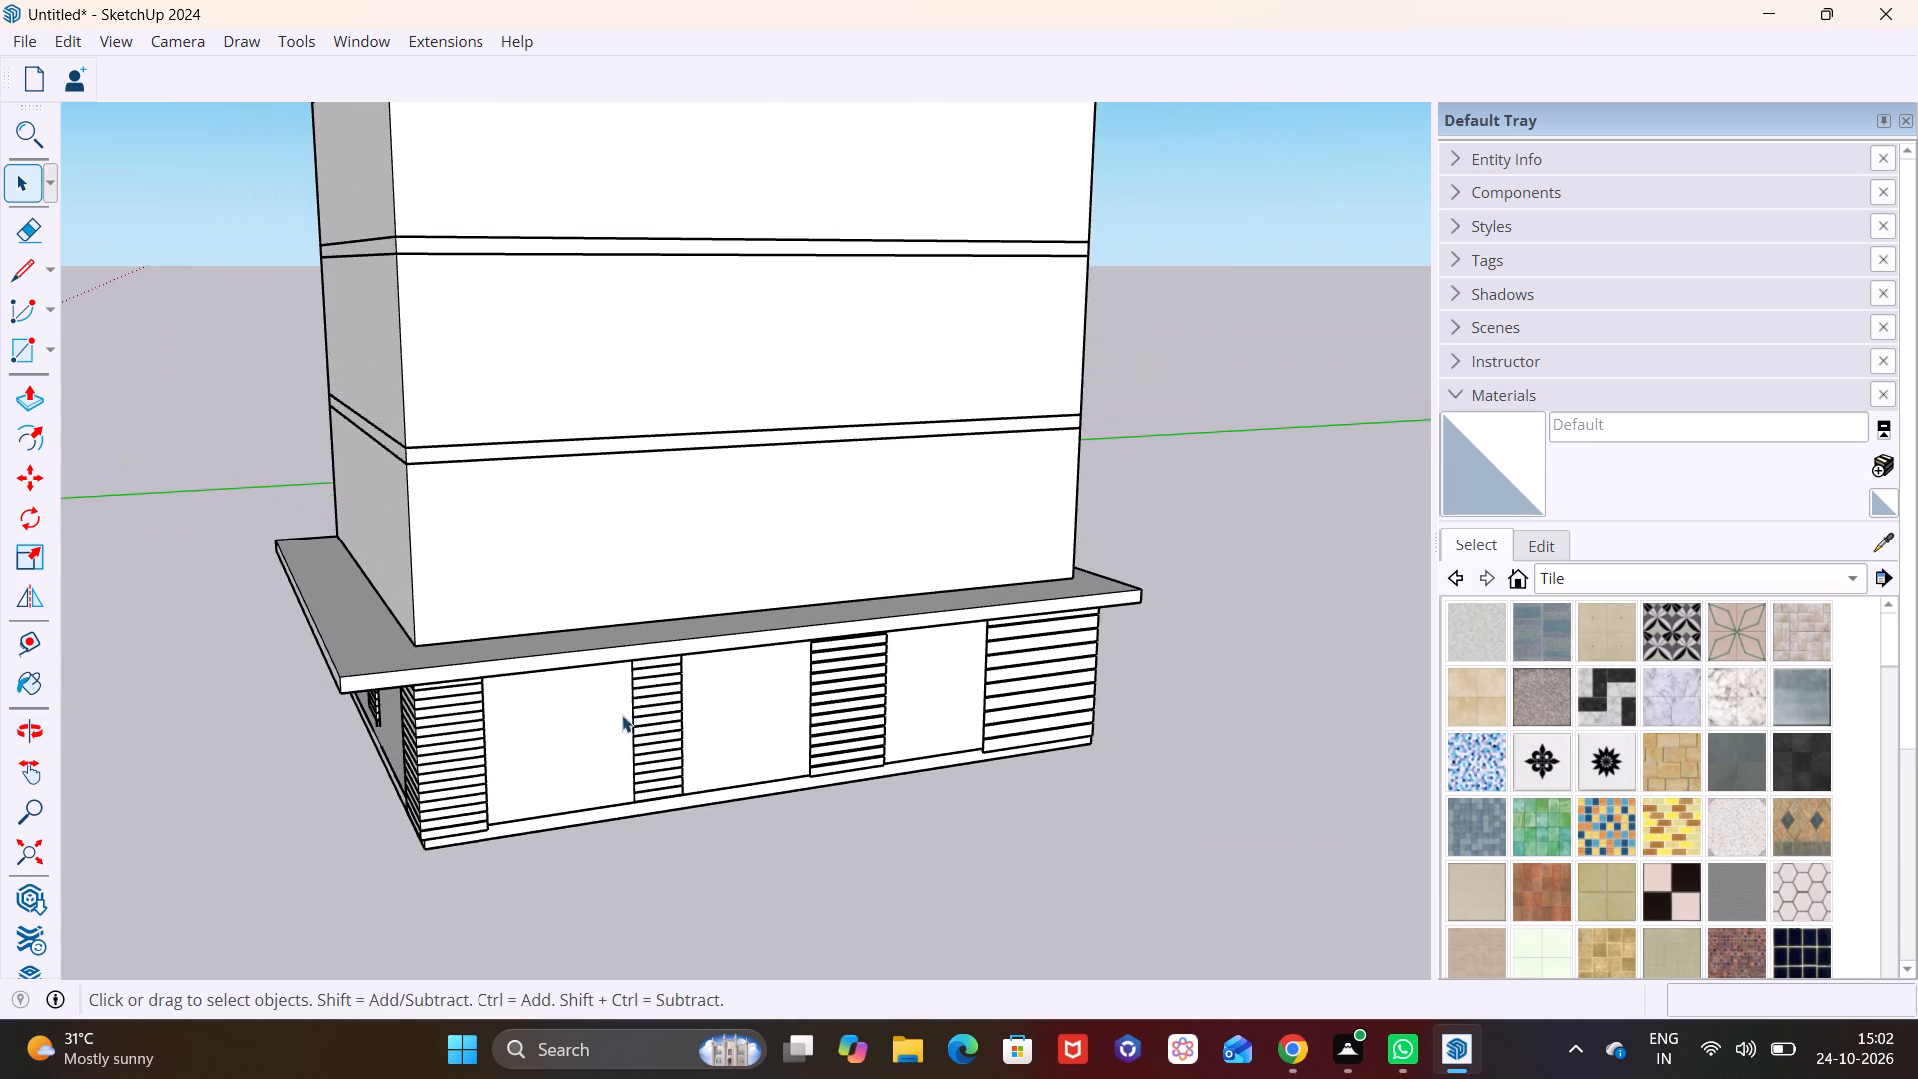
{"action": "middle_click_drag", "start_coordinate": [686, 720], "coordinate": [976, 693]}
{"action": "scroll", "coordinate": [976, 693], "scroll_direction": "down", "scroll_amount": 4}
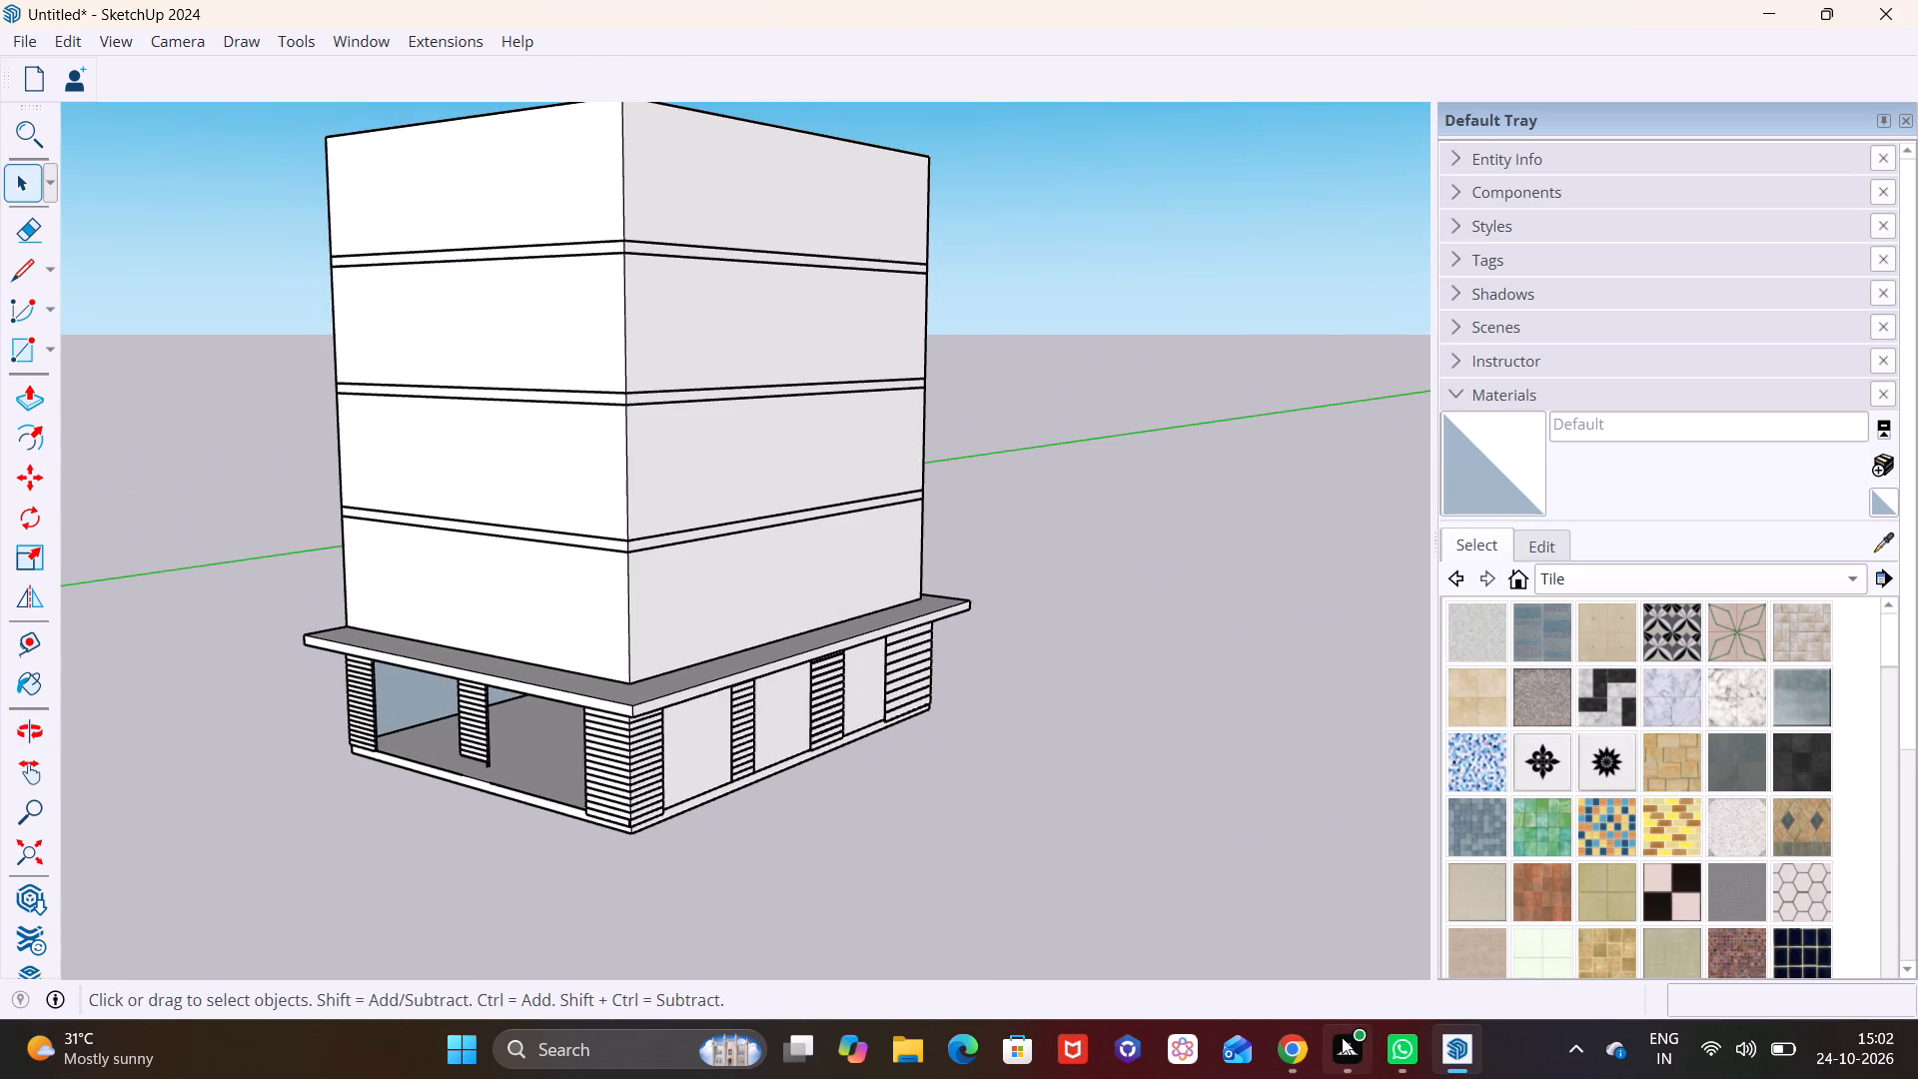
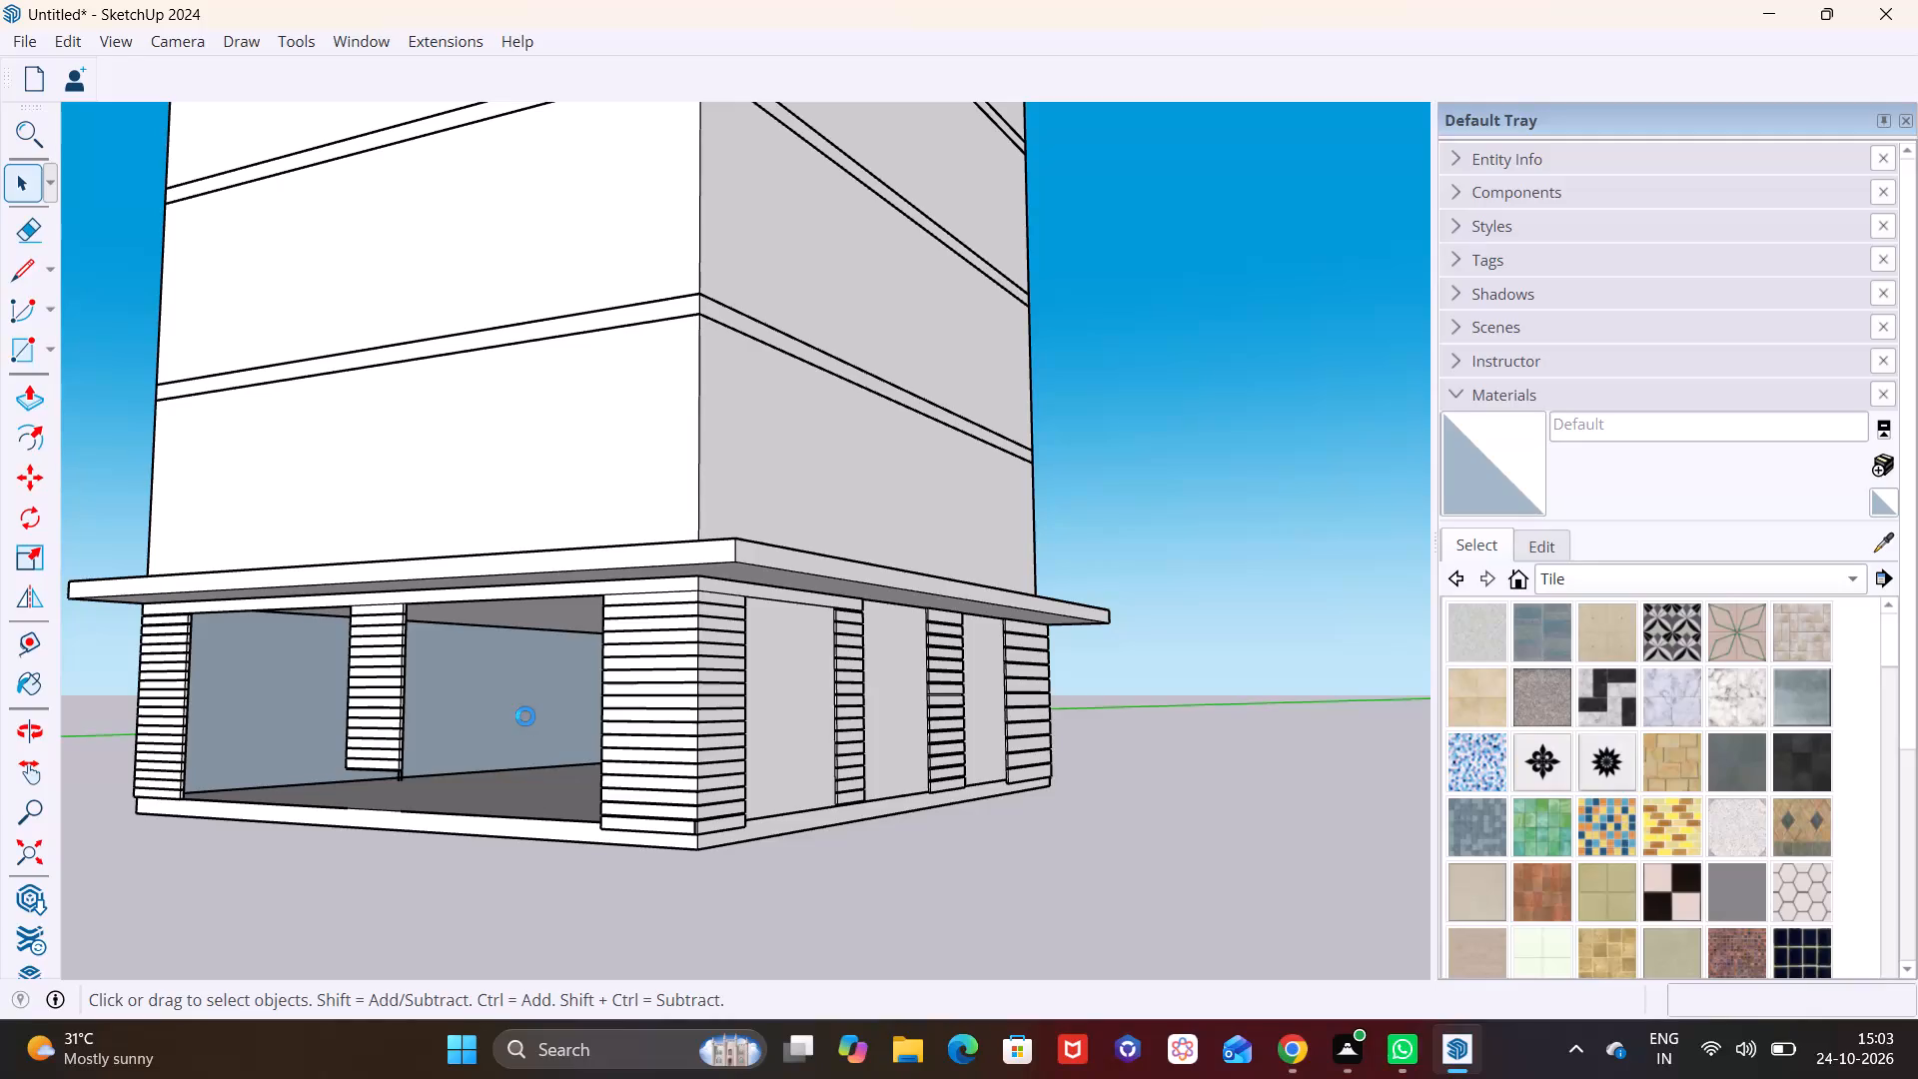
Undo the plinth cleanup and all louvre slats on the corner panel, back to its blank face.
{"action": "key", "text": "ctrl+z"}
{"action": "key", "text": "ctrl+z"}
{"action": "key", "text": "ctrl+z"}
{"action": "key", "text": "ctrl+z"}
{"action": "key", "text": "ctrl+z"}
{"action": "key", "text": "ctrl+z"}
{"action": "scroll", "coordinate": [368, 774], "scroll_direction": "up", "scroll_amount": 3}
{"action": "middle_click_drag", "start_coordinate": [408, 711], "coordinate": [470, 554], "text": "shift"}
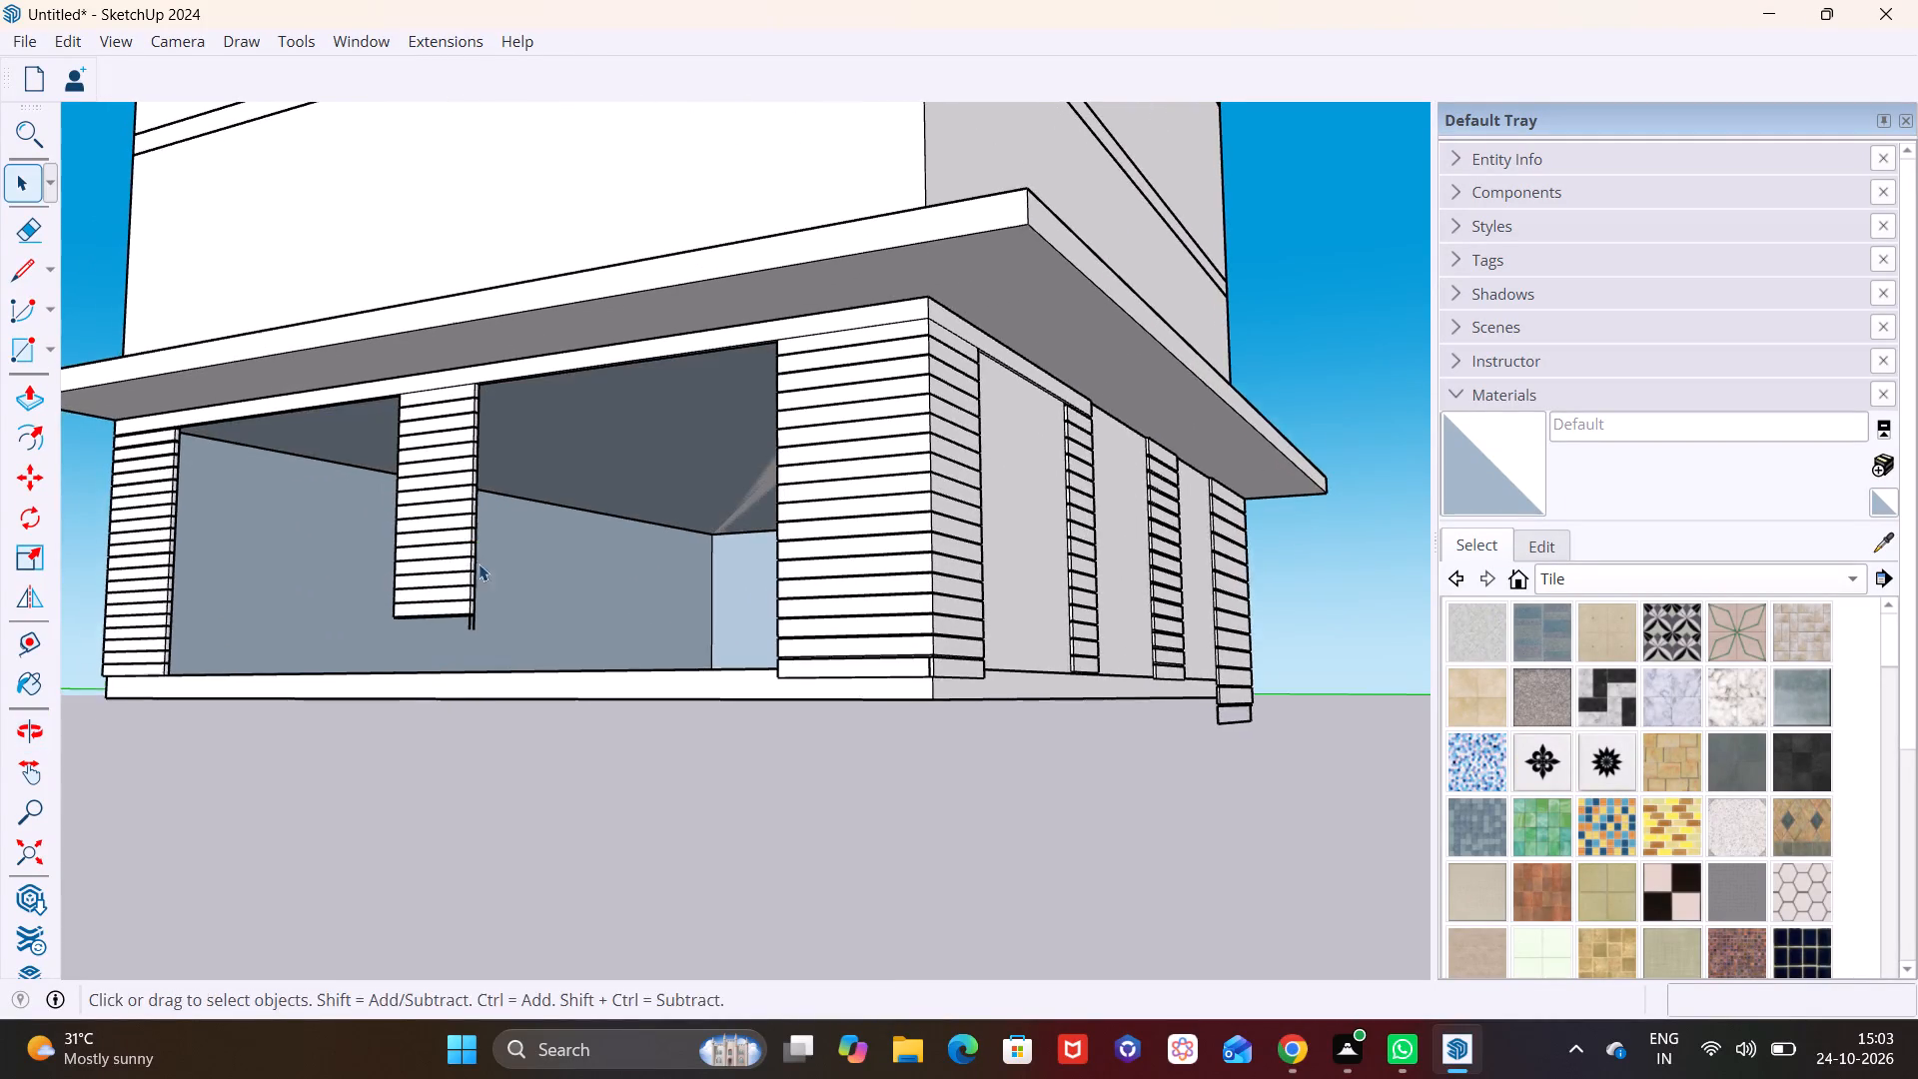
{"action": "middle_click_drag", "start_coordinate": [486, 576], "coordinate": [363, 686]}
{"action": "scroll", "coordinate": [481, 618], "scroll_direction": "down", "scroll_amount": 8}
{"action": "key", "text": "ctrl+z"}
{"action": "key", "text": "ctrl+z"}
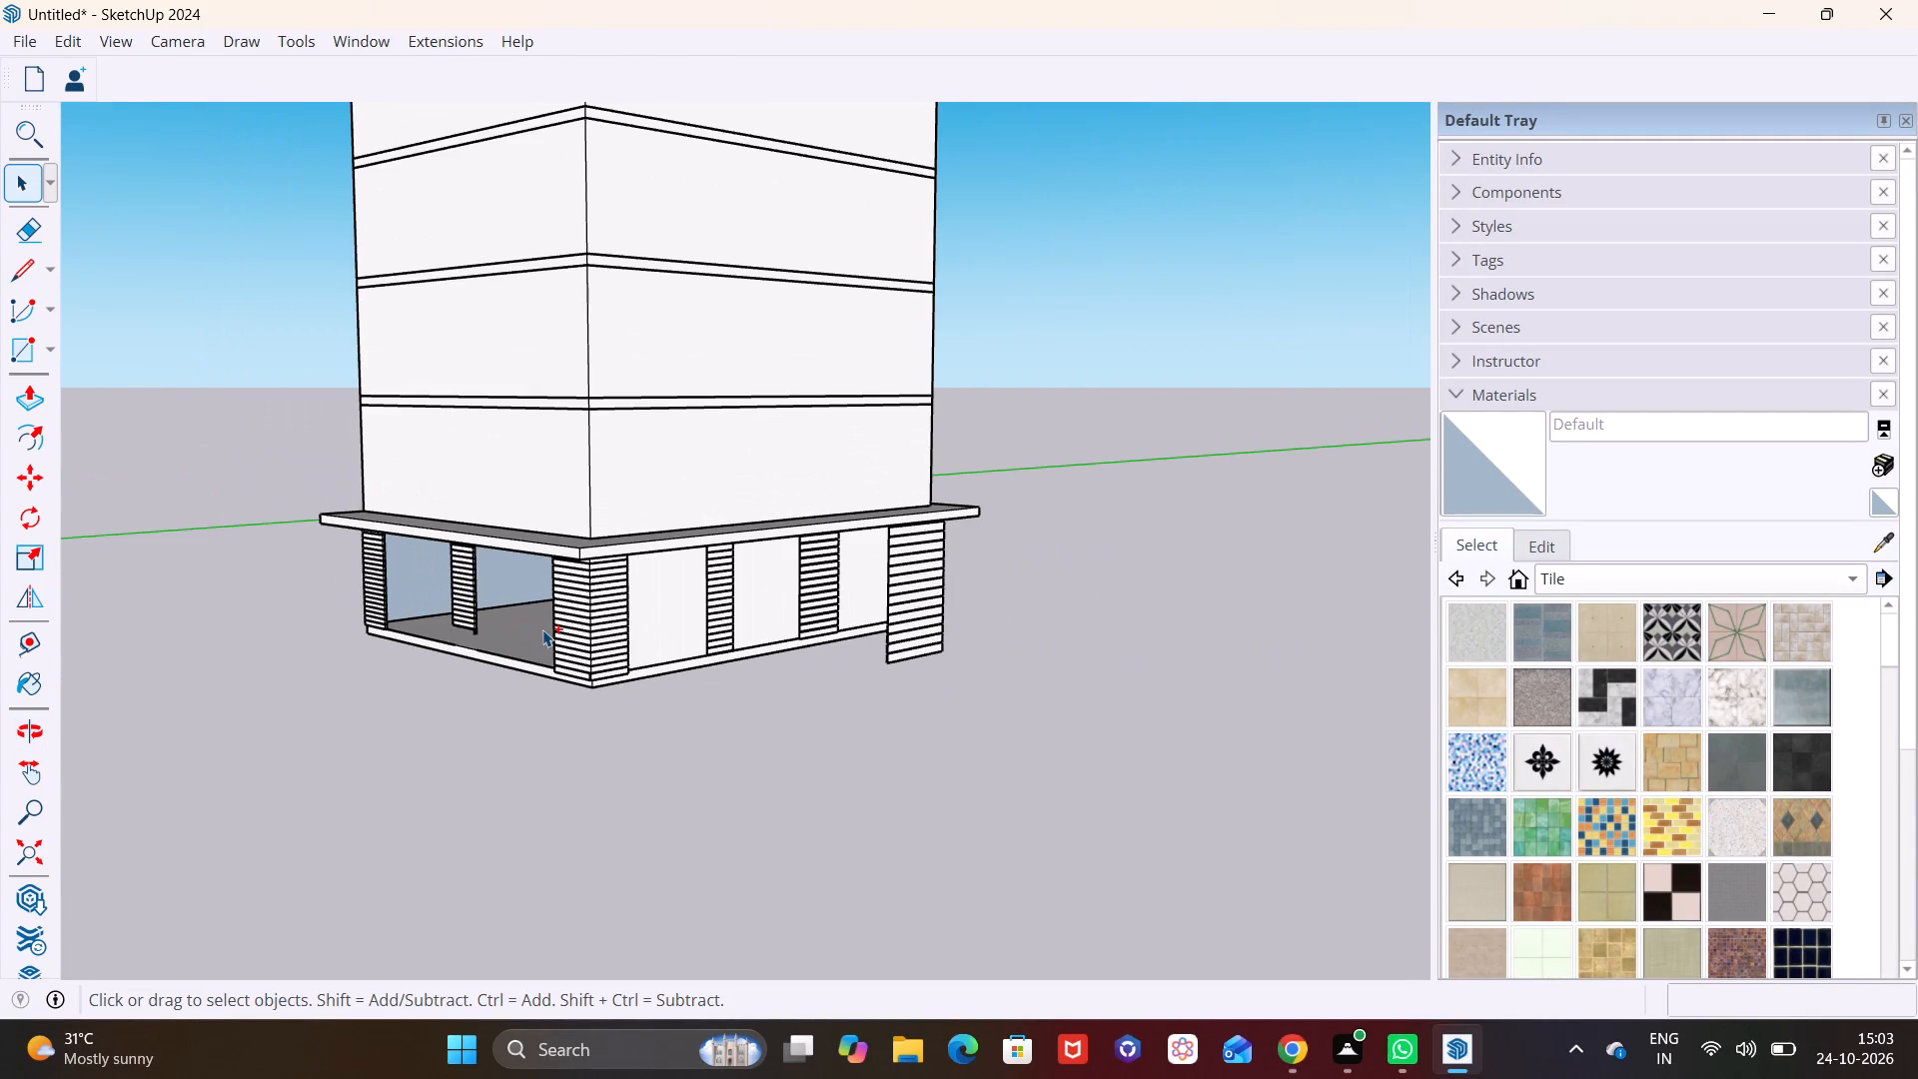
{"action": "key", "text": "ctrl+z"}
{"action": "key", "text": "ctrl+z"}
{"action": "key", "text": "ctrl+z"}
{"action": "key", "text": "ctrl+z"}
{"action": "key", "text": "ctrl+z"}
{"action": "key", "text": "ctrl+z"}
{"action": "key", "text": "ctrl+z"}
{"action": "key", "text": "ctrl+z"}
{"action": "key", "text": "ctrl+z"}
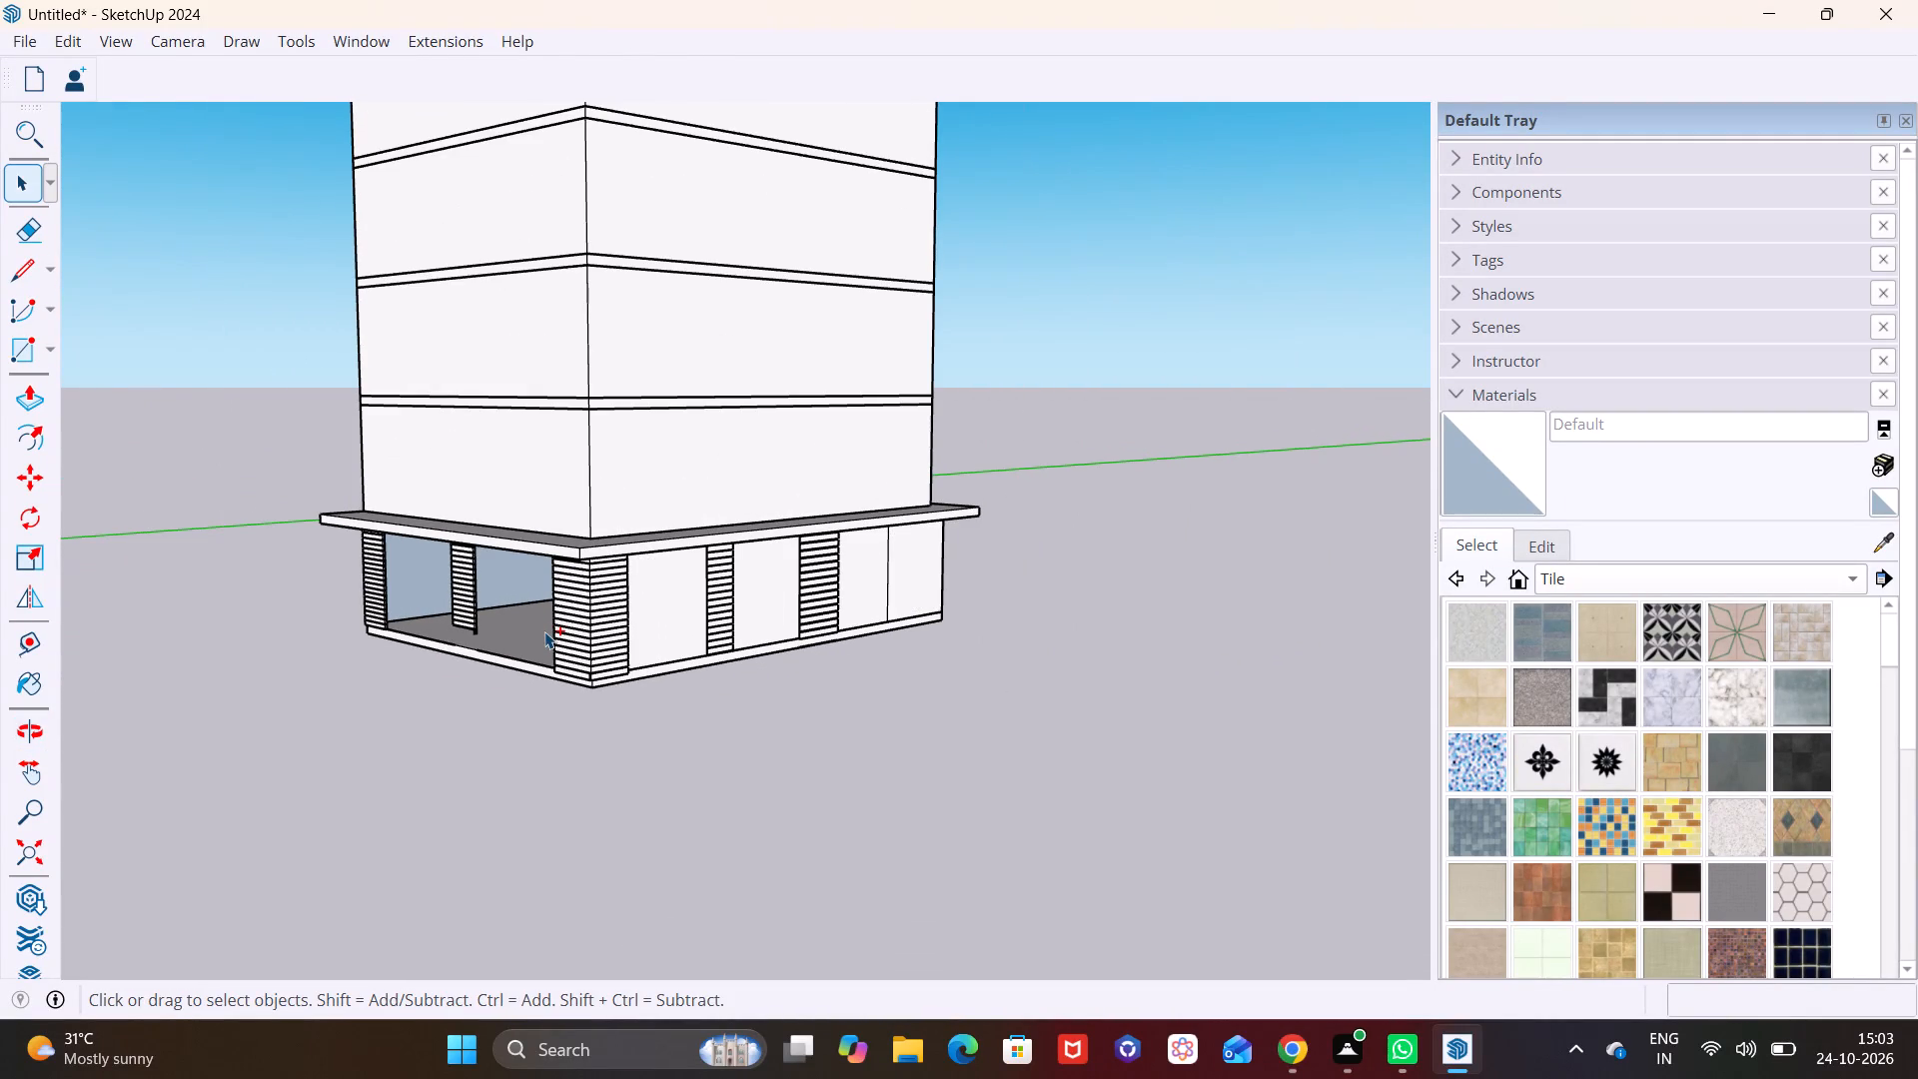
Undo the louvre slats and top slat outline on the neighbouring strip between the corner panel and the narrow louvre strip.
{"action": "key", "text": "ctrl+z"}
{"action": "key", "text": "ctrl+z"}
{"action": "key", "text": "ctrl+z"}
{"action": "key", "text": "ctrl+z"}
{"action": "key", "text": "ctrl+z"}
{"action": "key", "text": "ctrl+z"}
{"action": "key", "text": "ctrl+z"}
{"action": "key", "text": "ctrl+z"}
{"action": "key", "text": "ctrl+z"}
{"action": "key", "text": "ctrl+z"}
{"action": "key", "text": "ctrl+z"}
{"action": "key", "text": "ctrl+z"}
{"action": "key", "text": "ctrl+z"}
{"action": "key", "text": "ctrl+z"}
{"action": "key", "text": "ctrl+z"}
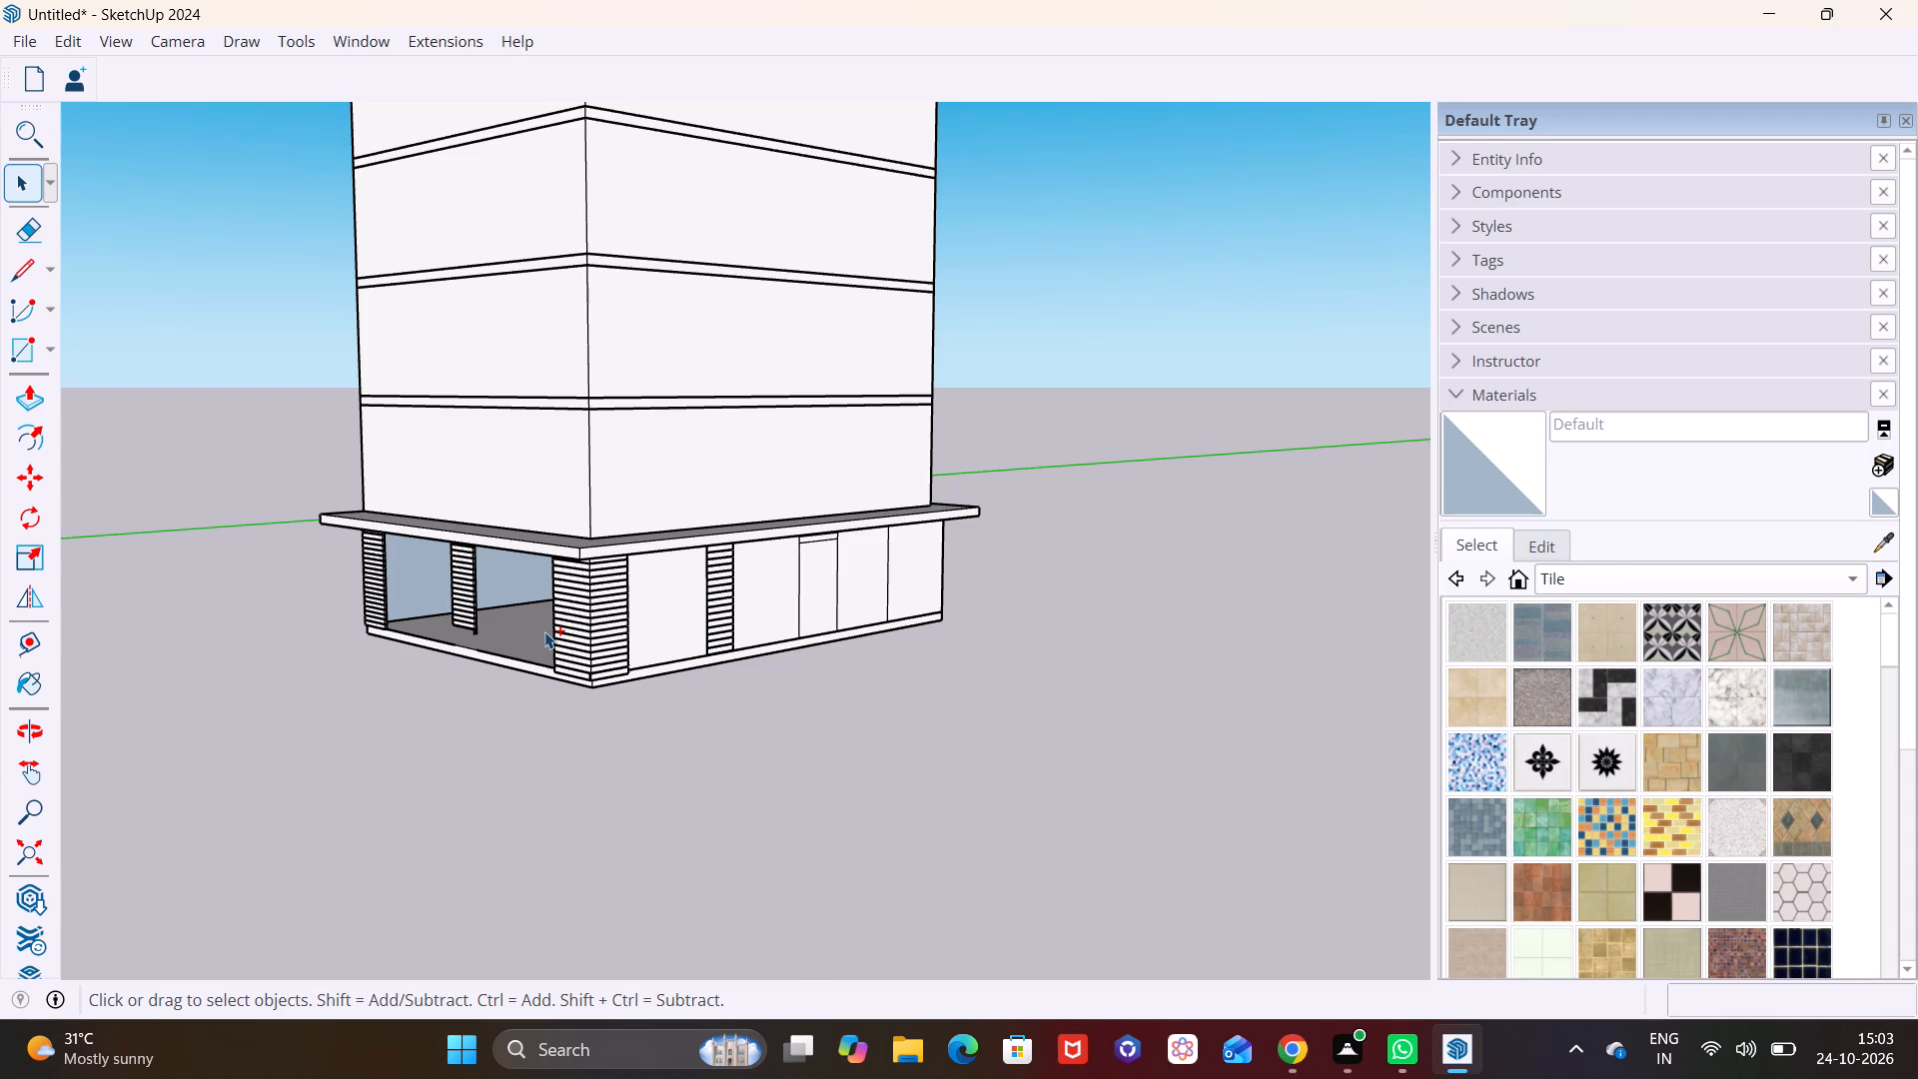
{"action": "key", "text": "ctrl+z"}
{"action": "key", "text": "ctrl+z"}
{"action": "key", "text": "ctrl+z"}
{"action": "key", "text": "ctrl+z"}
{"action": "key", "text": "ctrl+z"}
{"action": "key", "text": "ctrl+z"}
{"action": "key", "text": "ctrl+z"}
Undo further back past the removed faces of the two wall openings and the narrow strip's trimming at the plinth.
{"action": "key", "text": "ctrl+z"}
{"action": "key", "text": "ctrl+z"}
{"action": "key", "text": "ctrl+z"}
{"action": "key", "text": "ctrl+z"}
{"action": "key", "text": "ctrl+z"}
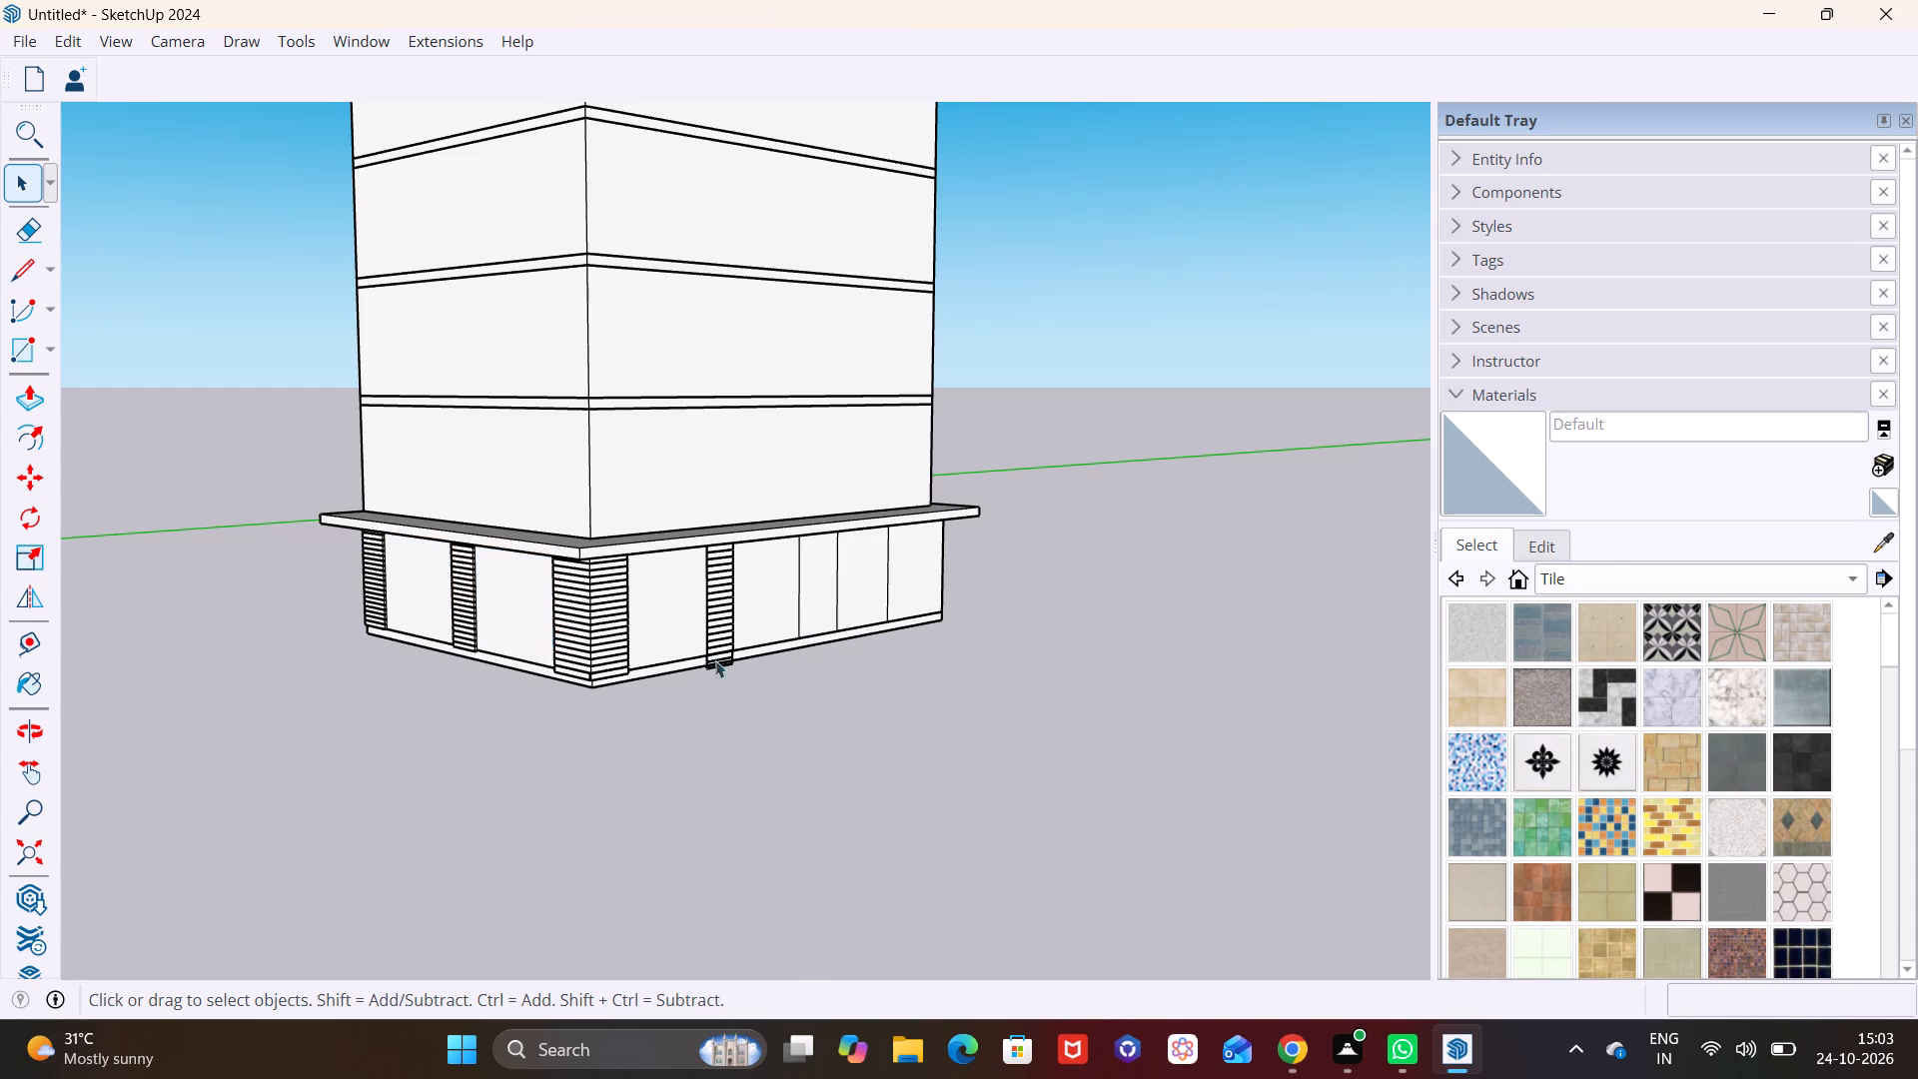
Delete the surplus slat lines and leftover vertical edges below the plinth top on the narrow louvre strip.
{"action": "scroll", "coordinate": [731, 657], "scroll_direction": "up", "scroll_amount": 15}
{"action": "middle_click_drag", "start_coordinate": [697, 666], "coordinate": [632, 576]}
{"action": "scroll", "coordinate": [631, 633], "scroll_direction": "up", "scroll_amount": 4}
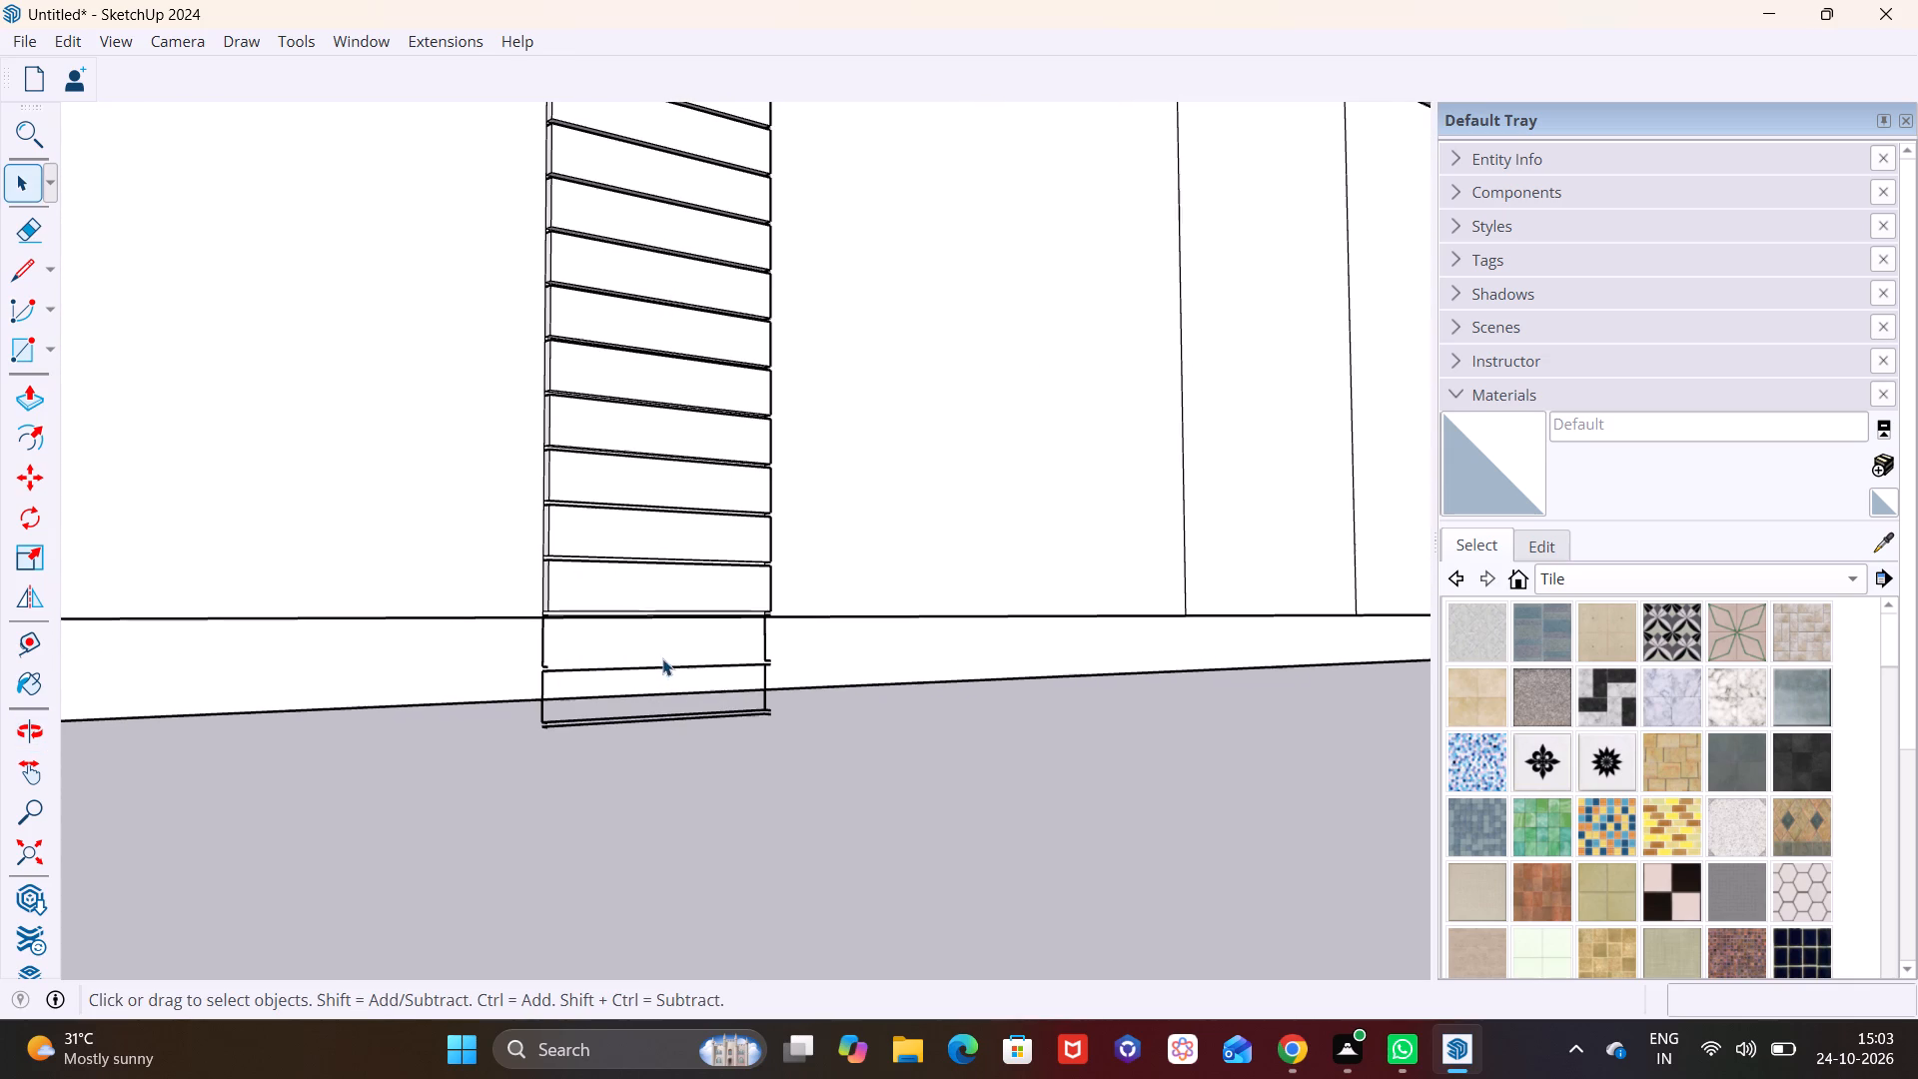
{"action": "left_click", "coordinate": [636, 668]}
{"action": "key", "text": "Delete"}
{"action": "left_click_drag", "start_coordinate": [528, 635], "coordinate": [859, 779]}
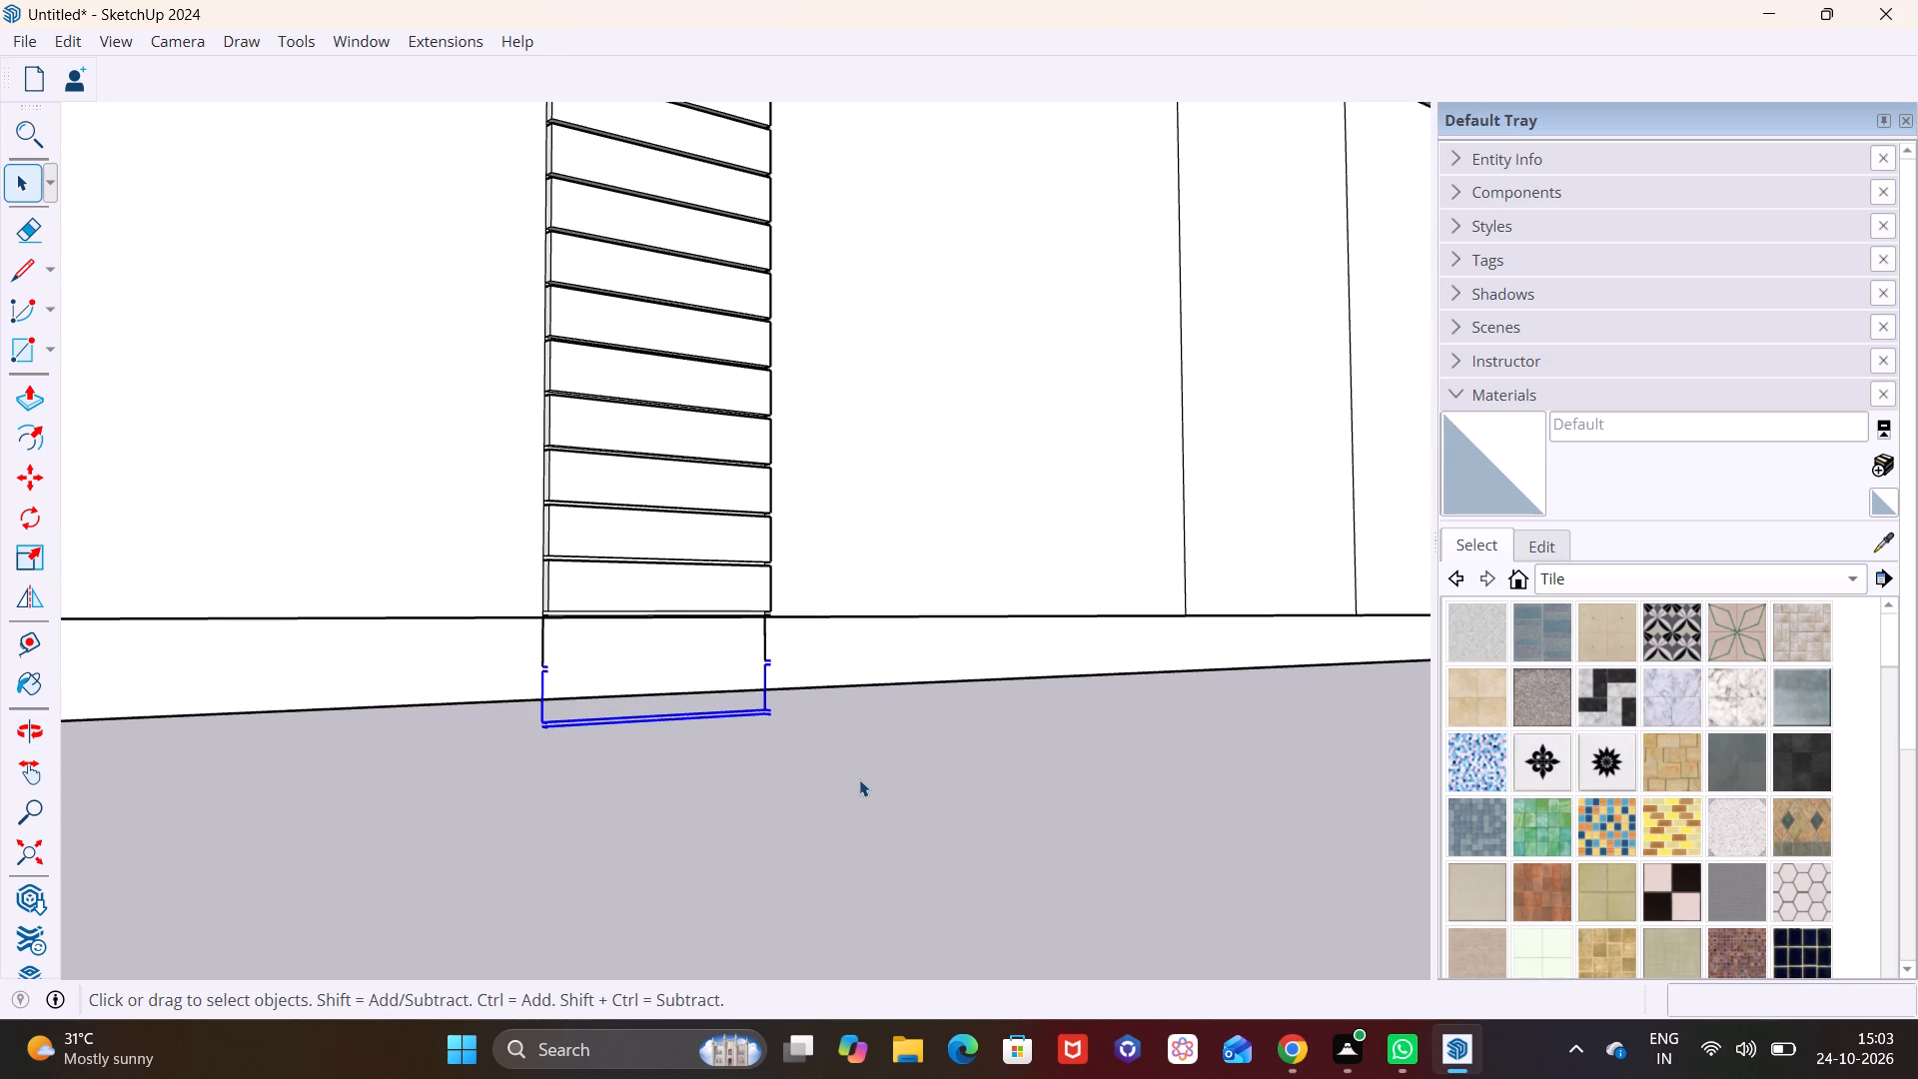
{"action": "key", "text": "Delete"}
{"action": "left_click", "coordinate": [540, 646]}
{"action": "key", "text": "Delete"}
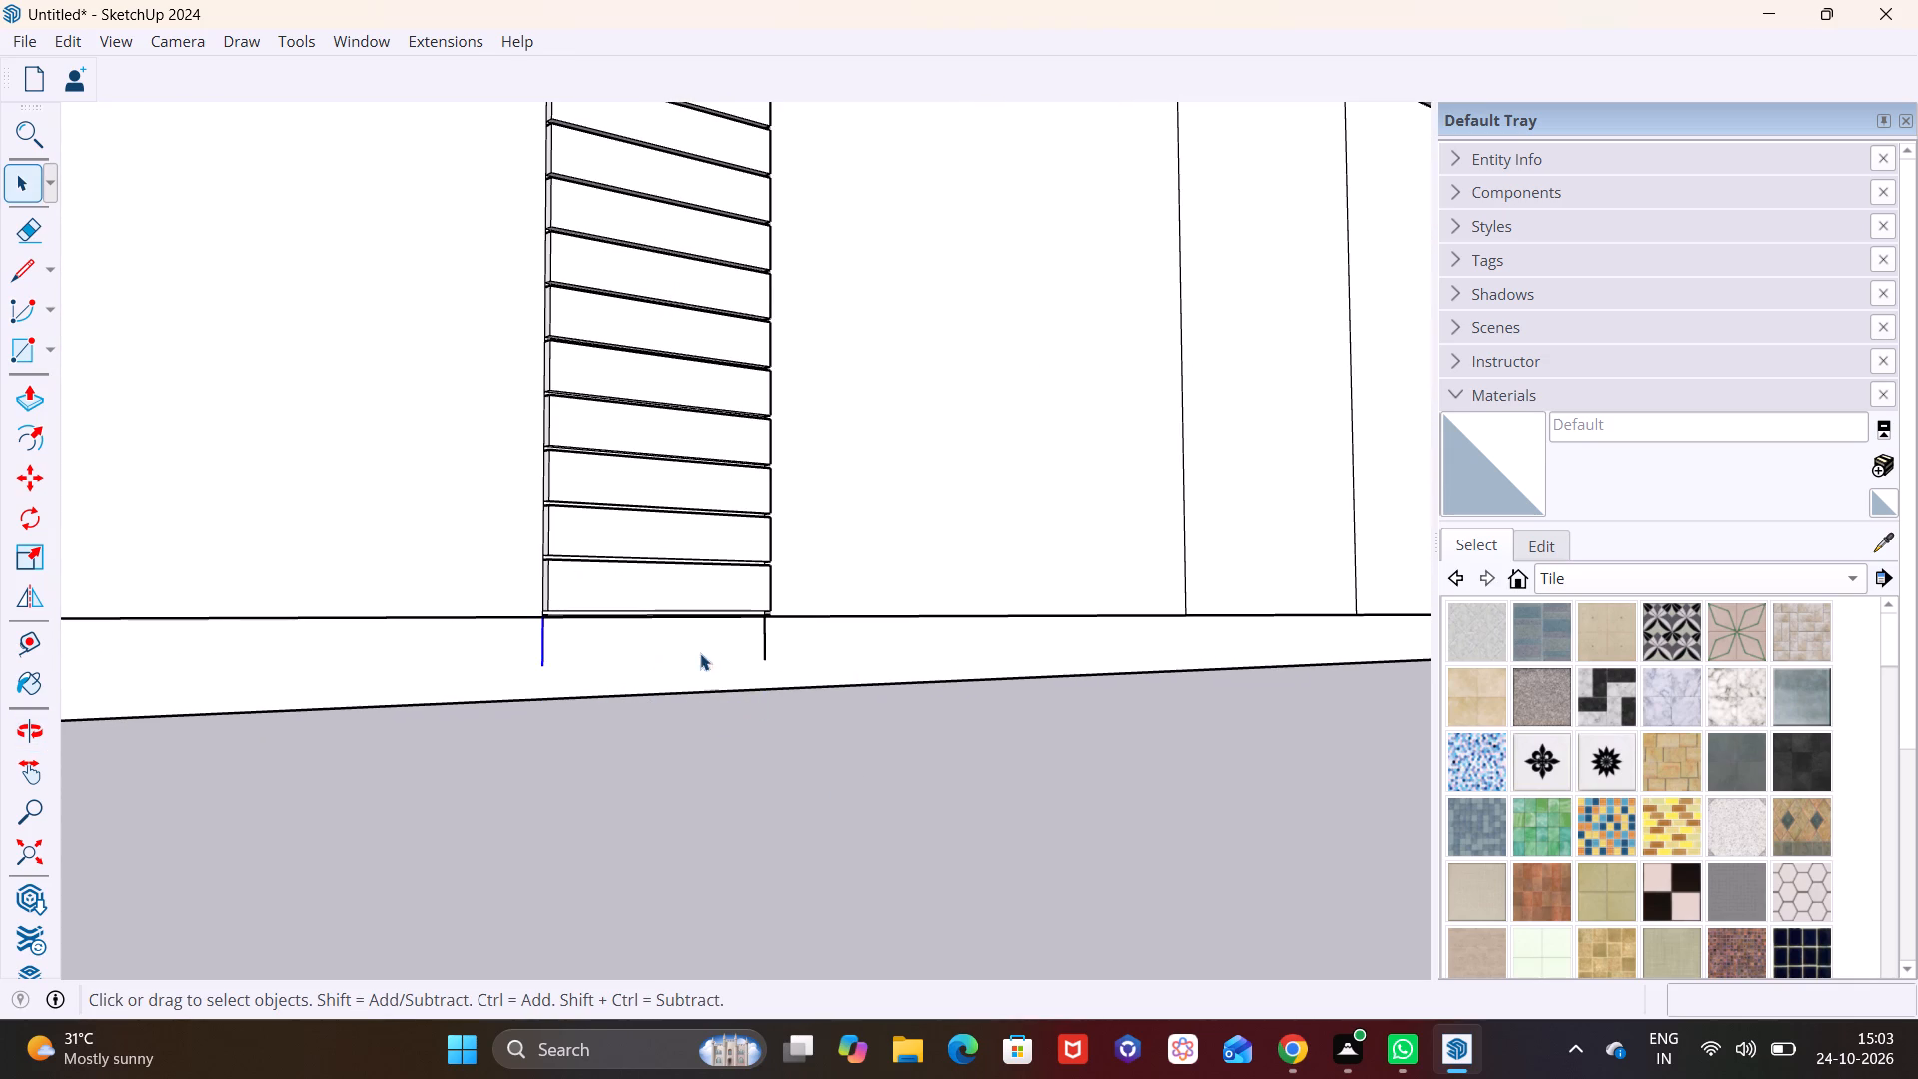
{"action": "left_click", "coordinate": [762, 640]}
{"action": "key", "text": "Delete"}
{"action": "scroll", "coordinate": [755, 673], "scroll_direction": "down", "scroll_amount": 12}
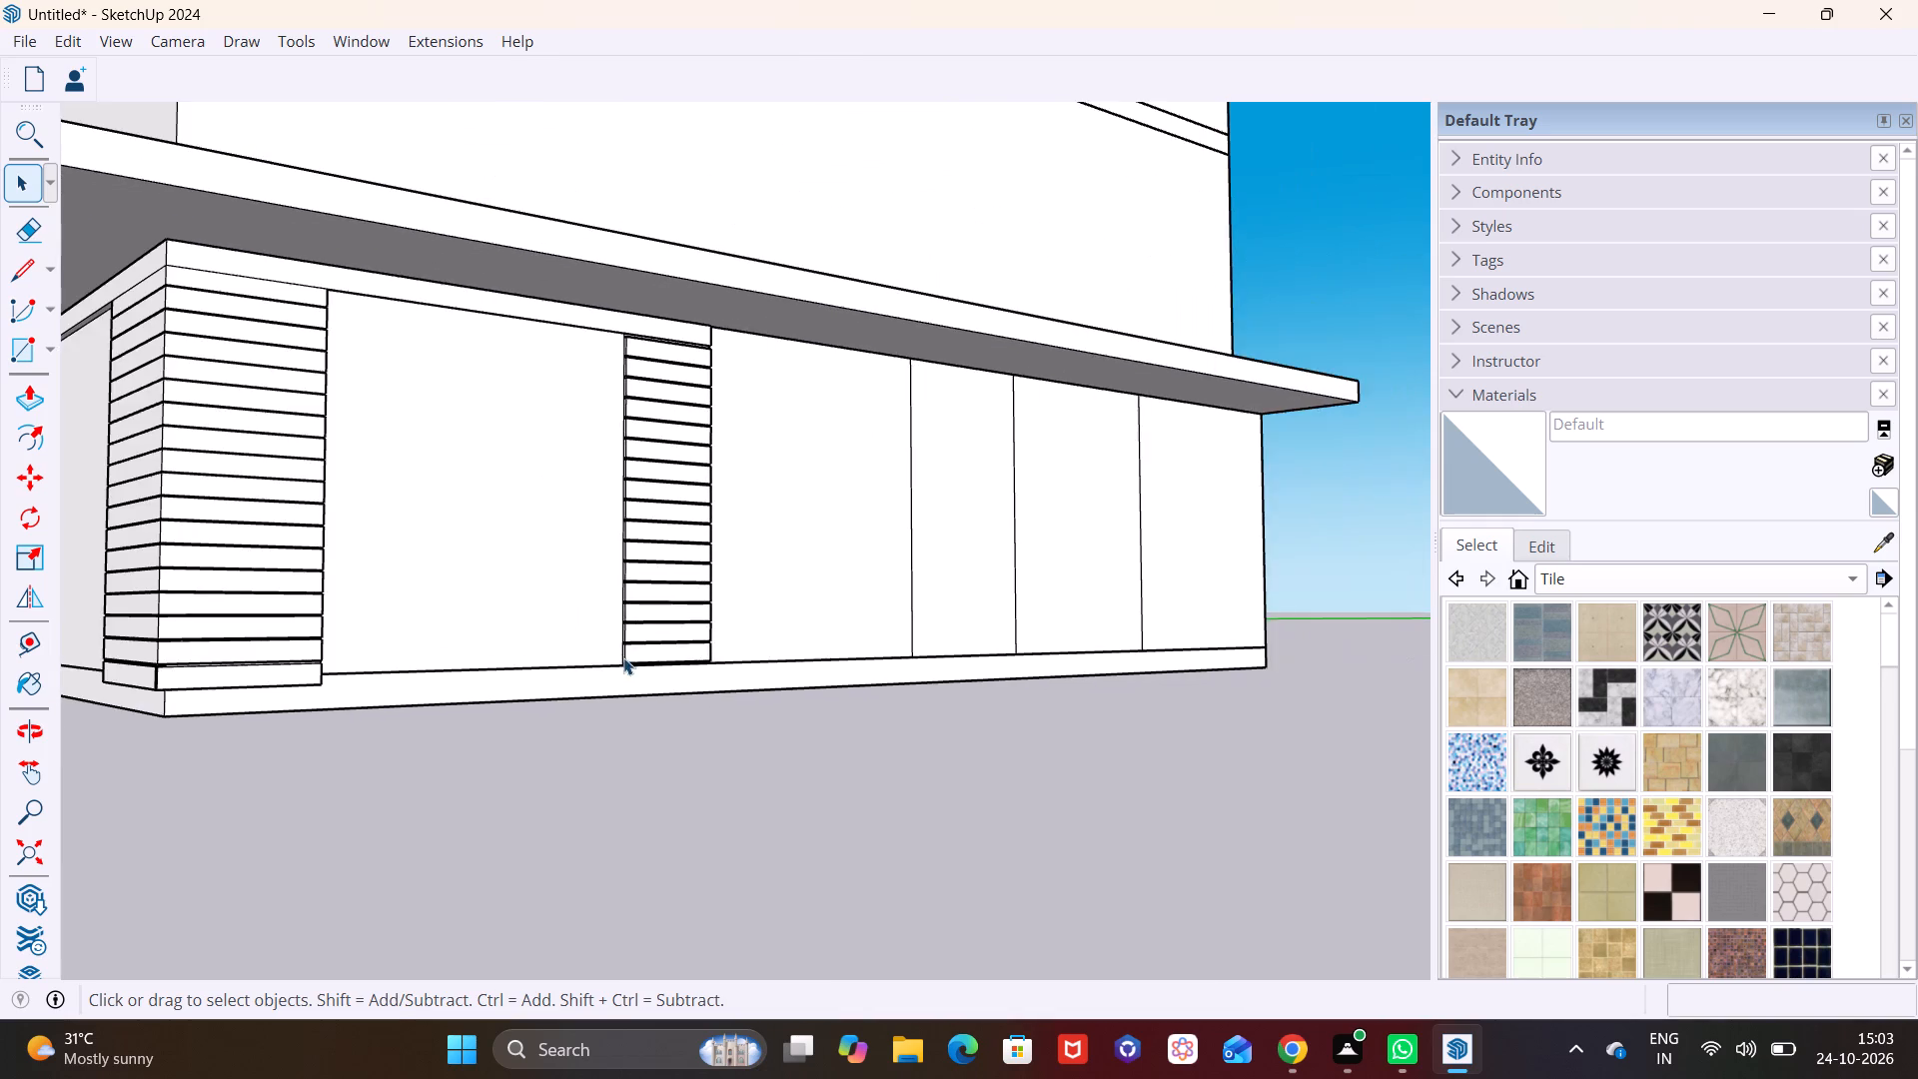
Draw a rectangle about 1' 1 3/4" by 6' 1/2" across the top of the blank strip beside the narrow louvre strip.
{"action": "middle_click_drag", "start_coordinate": [623, 657], "coordinate": [620, 677]}
{"action": "scroll", "coordinate": [952, 655], "scroll_direction": "down", "scroll_amount": 1}
{"action": "scroll", "coordinate": [616, 675], "scroll_direction": "down", "scroll_amount": 3}
{"action": "middle_click_drag", "start_coordinate": [748, 721], "coordinate": [666, 705]}
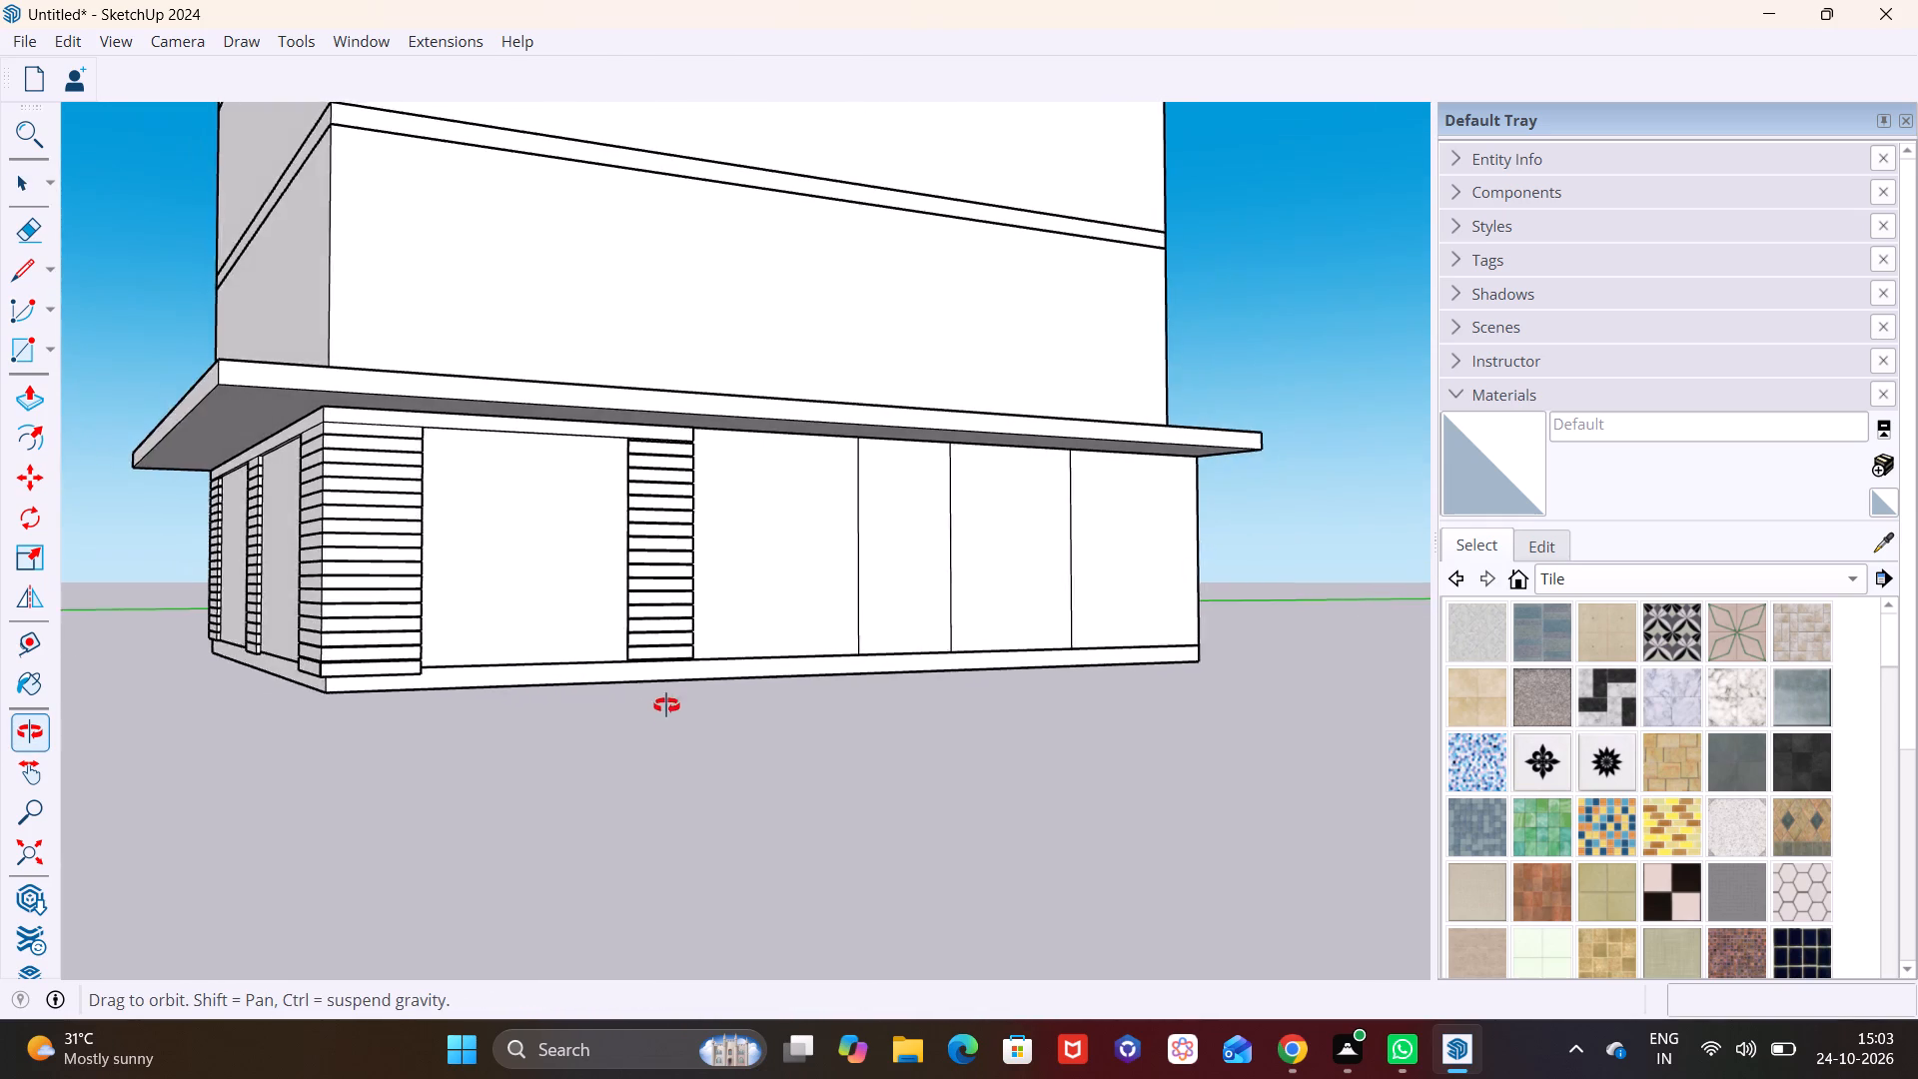
{"action": "middle_click_drag", "start_coordinate": [666, 705], "coordinate": [412, 698]}
{"action": "middle_click_drag", "start_coordinate": [1123, 503], "coordinate": [1019, 546], "text": "shift"}
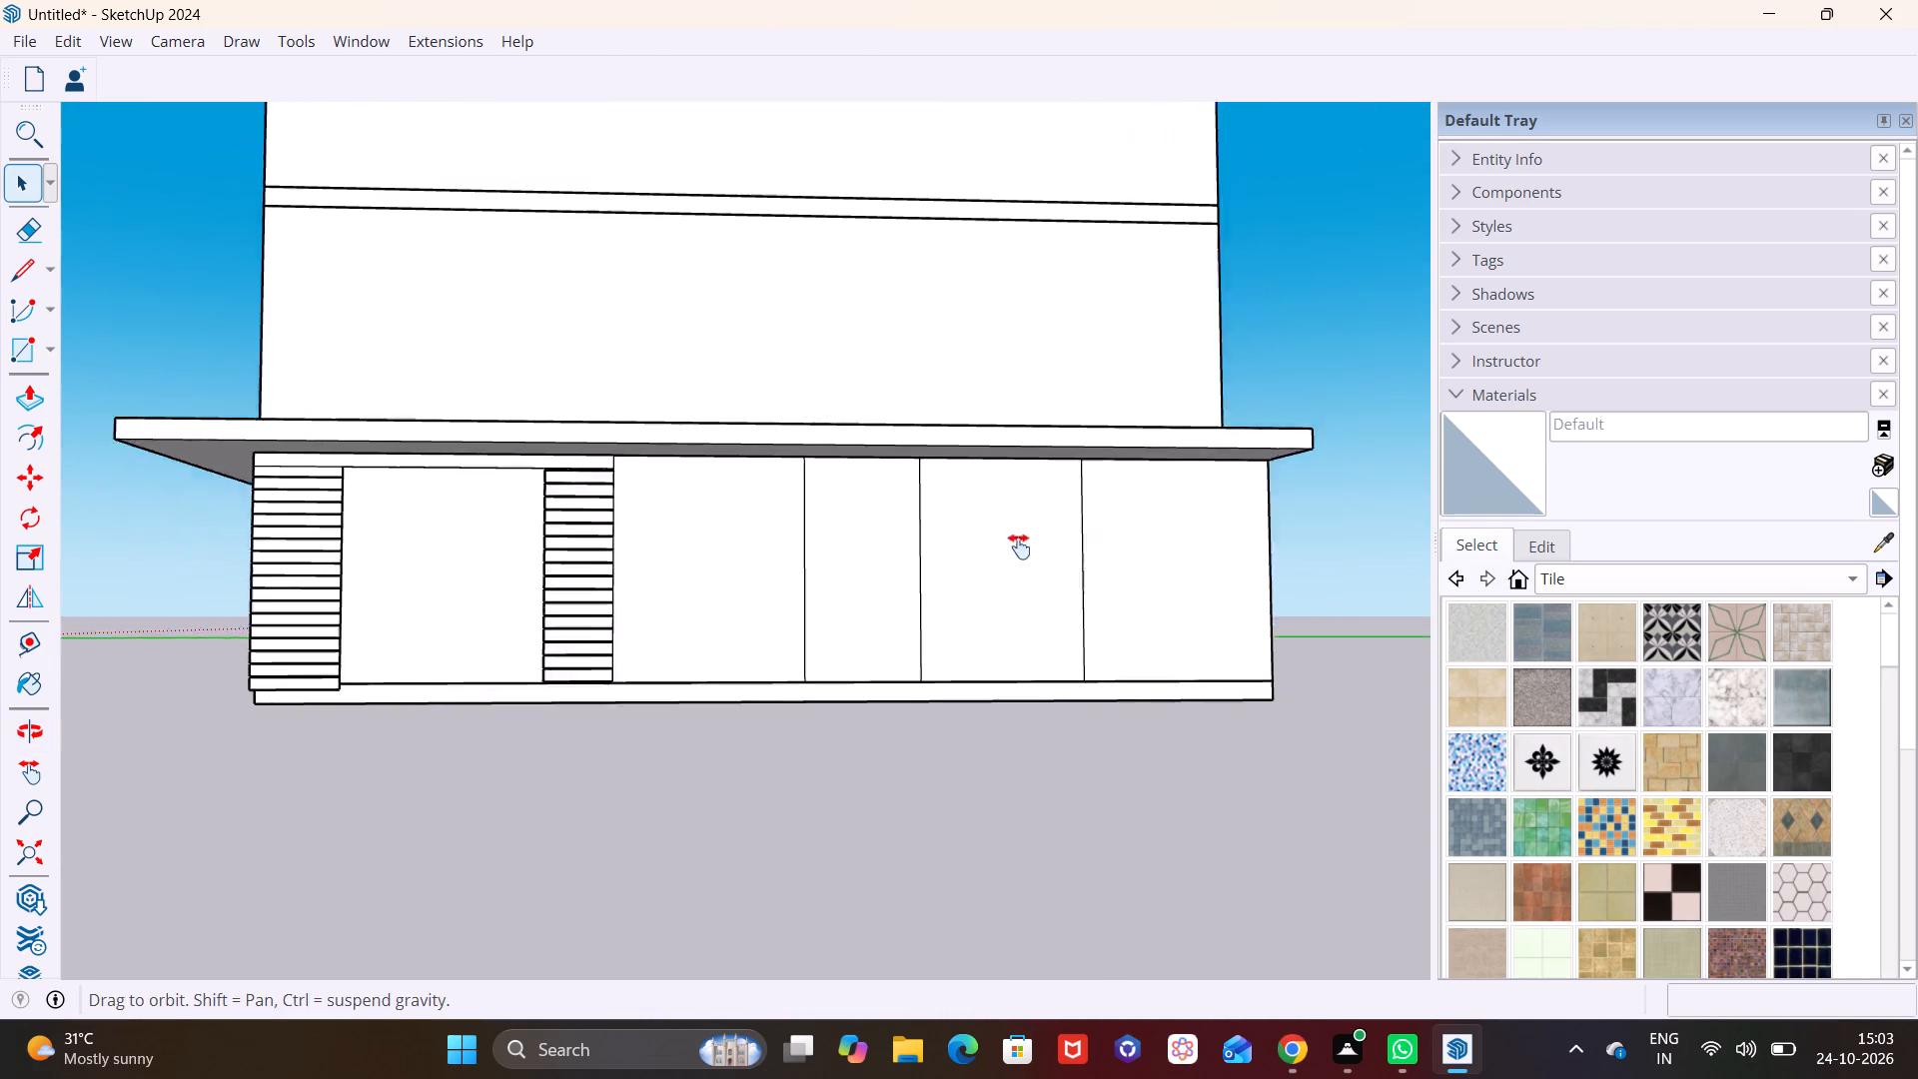
{"action": "middle_click_drag", "start_coordinate": [1019, 546], "coordinate": [842, 629], "text": "shift"}
{"action": "scroll", "coordinate": [787, 589], "scroll_direction": "up", "scroll_amount": 6}
{"action": "middle_click_drag", "start_coordinate": [719, 636], "coordinate": [686, 565]}
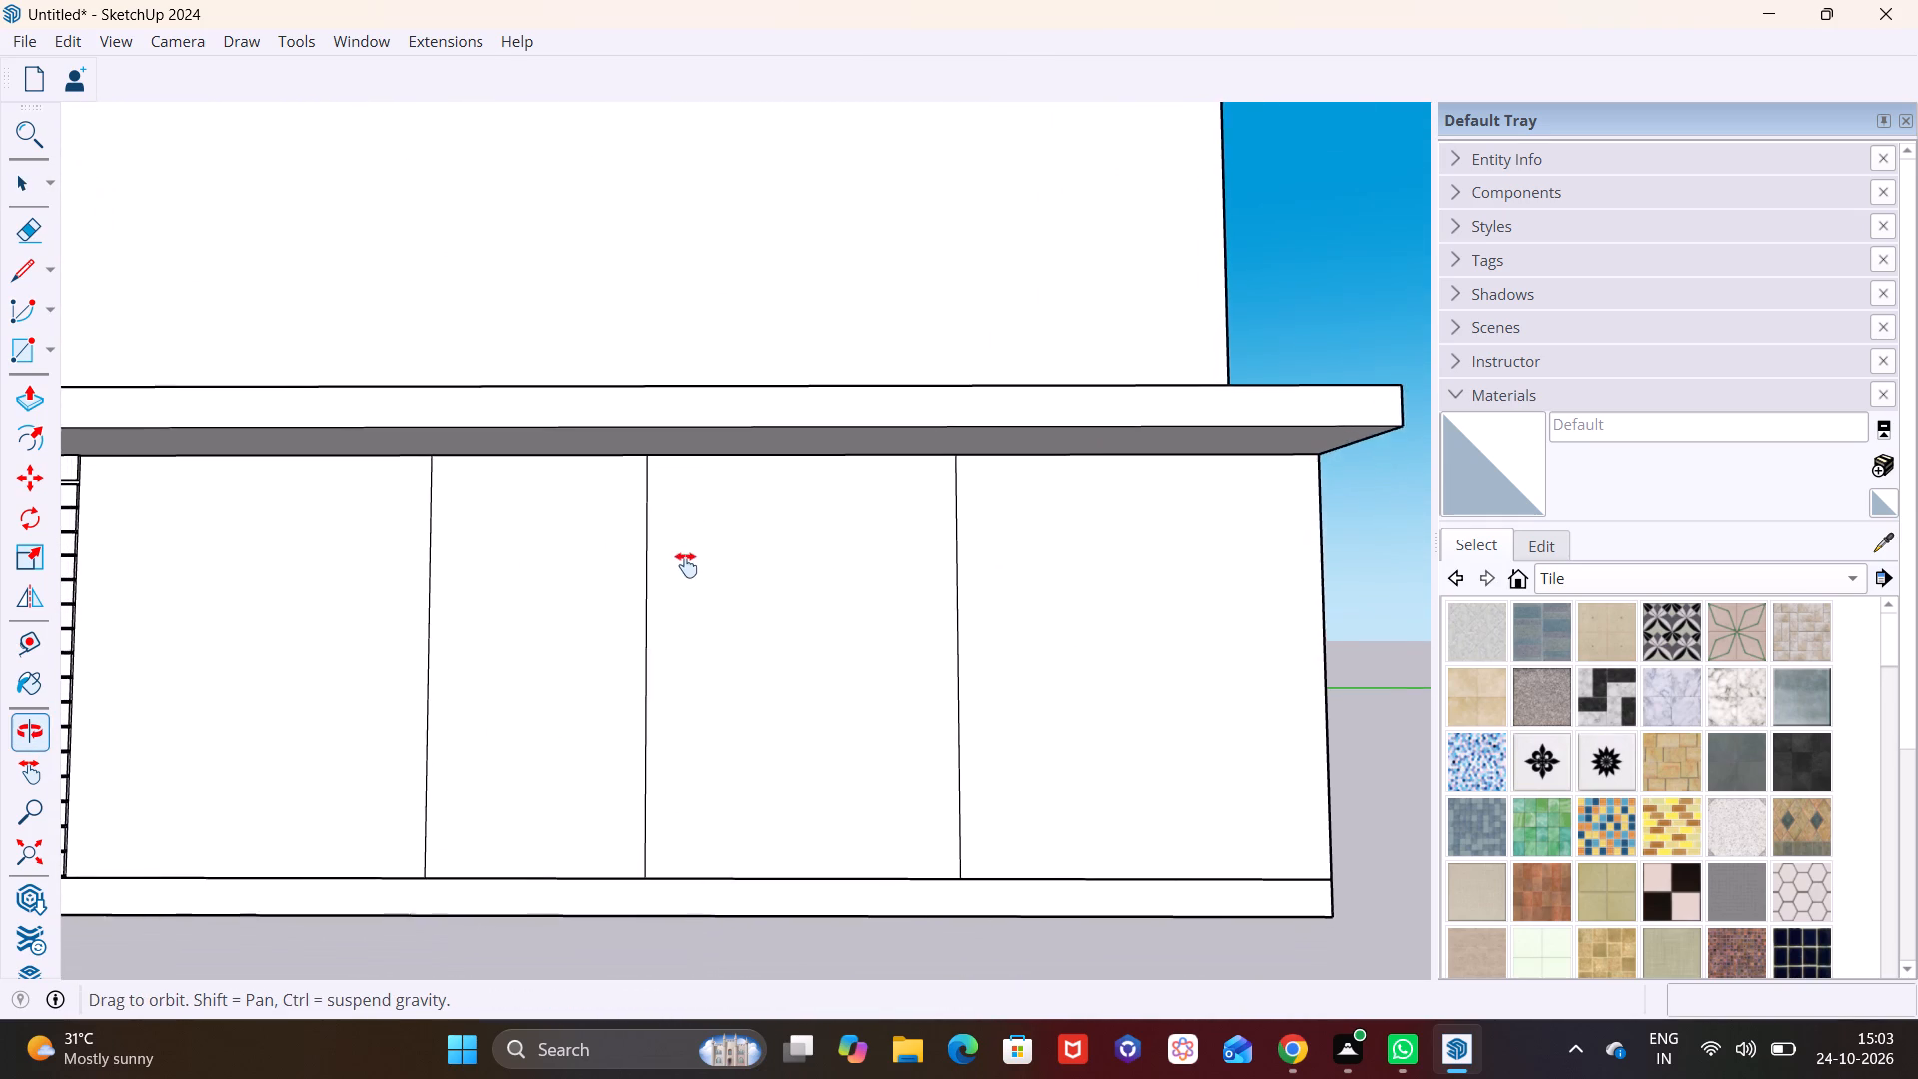
{"action": "middle_click_drag", "start_coordinate": [686, 565], "coordinate": [679, 545]}
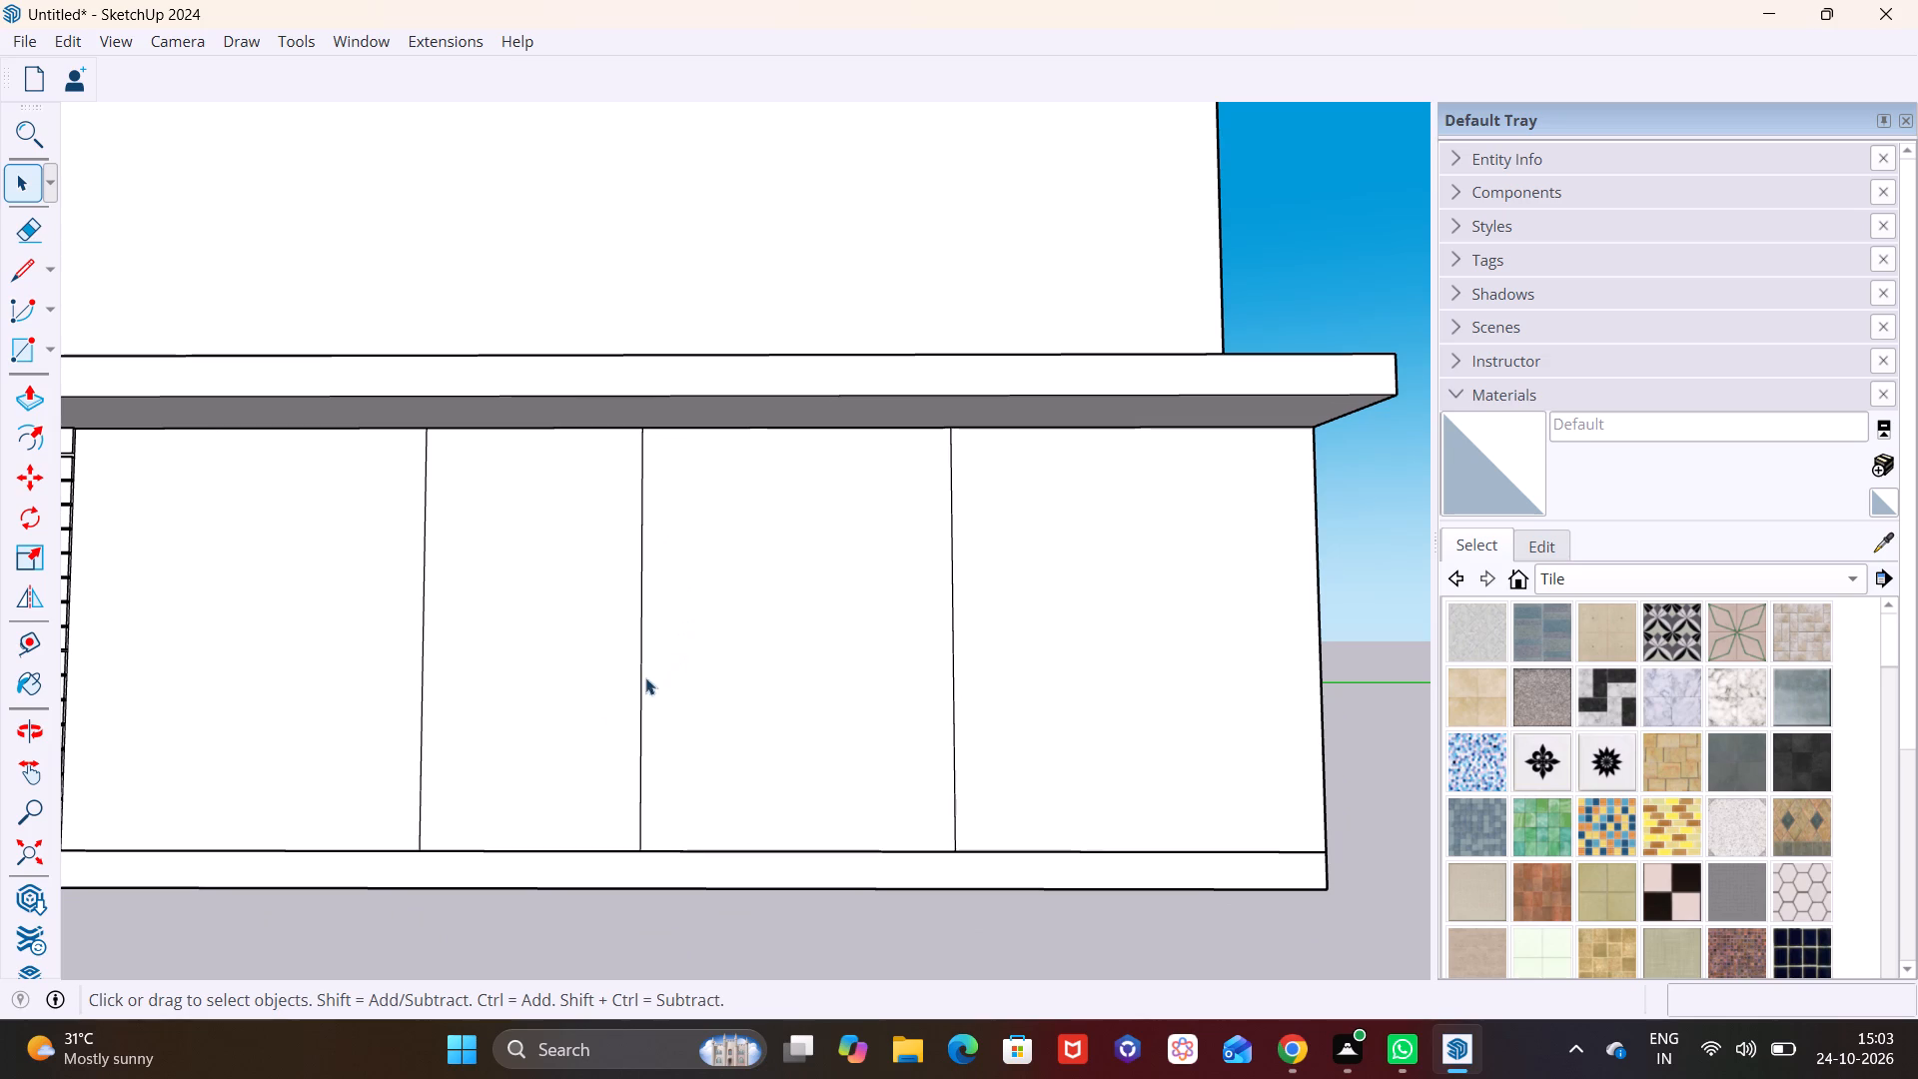
{"action": "left_click", "coordinate": [51, 356]}
{"action": "left_click", "coordinate": [75, 384]}
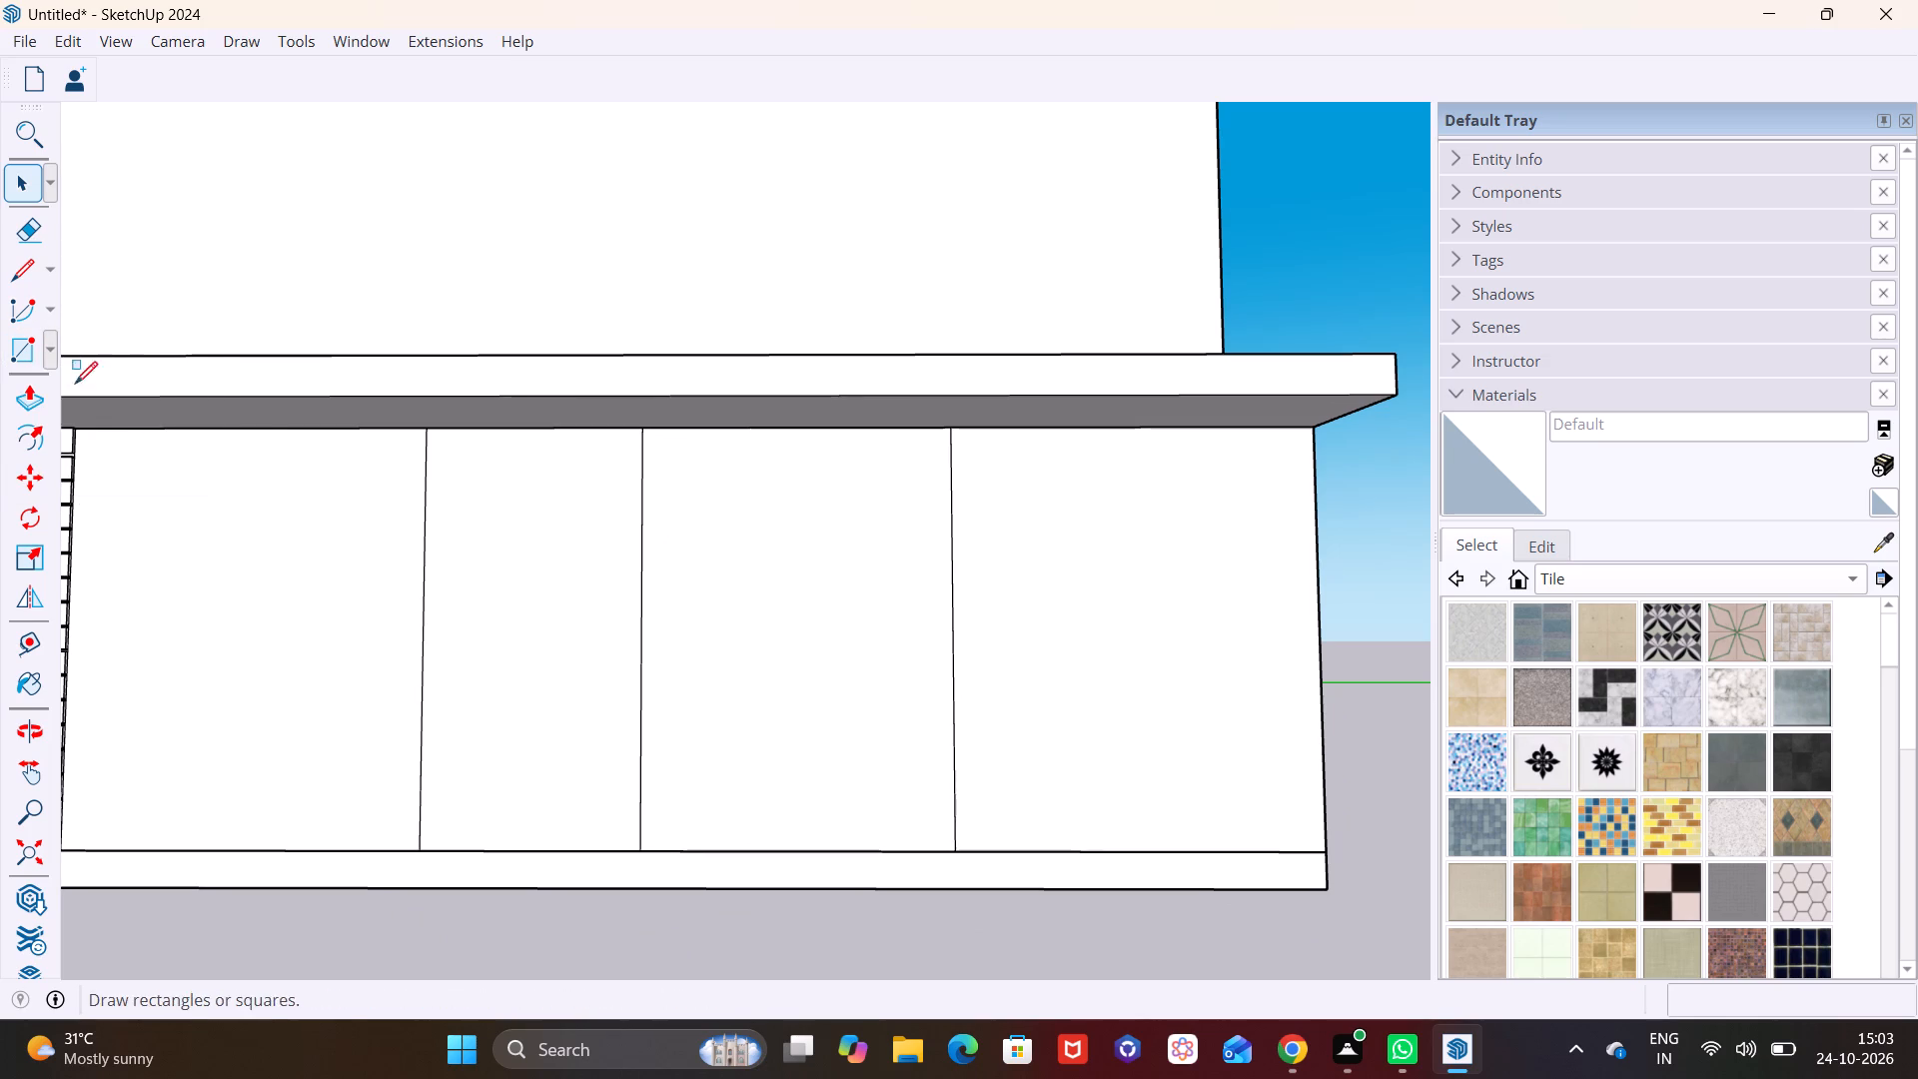
{"action": "left_click", "coordinate": [428, 433]}
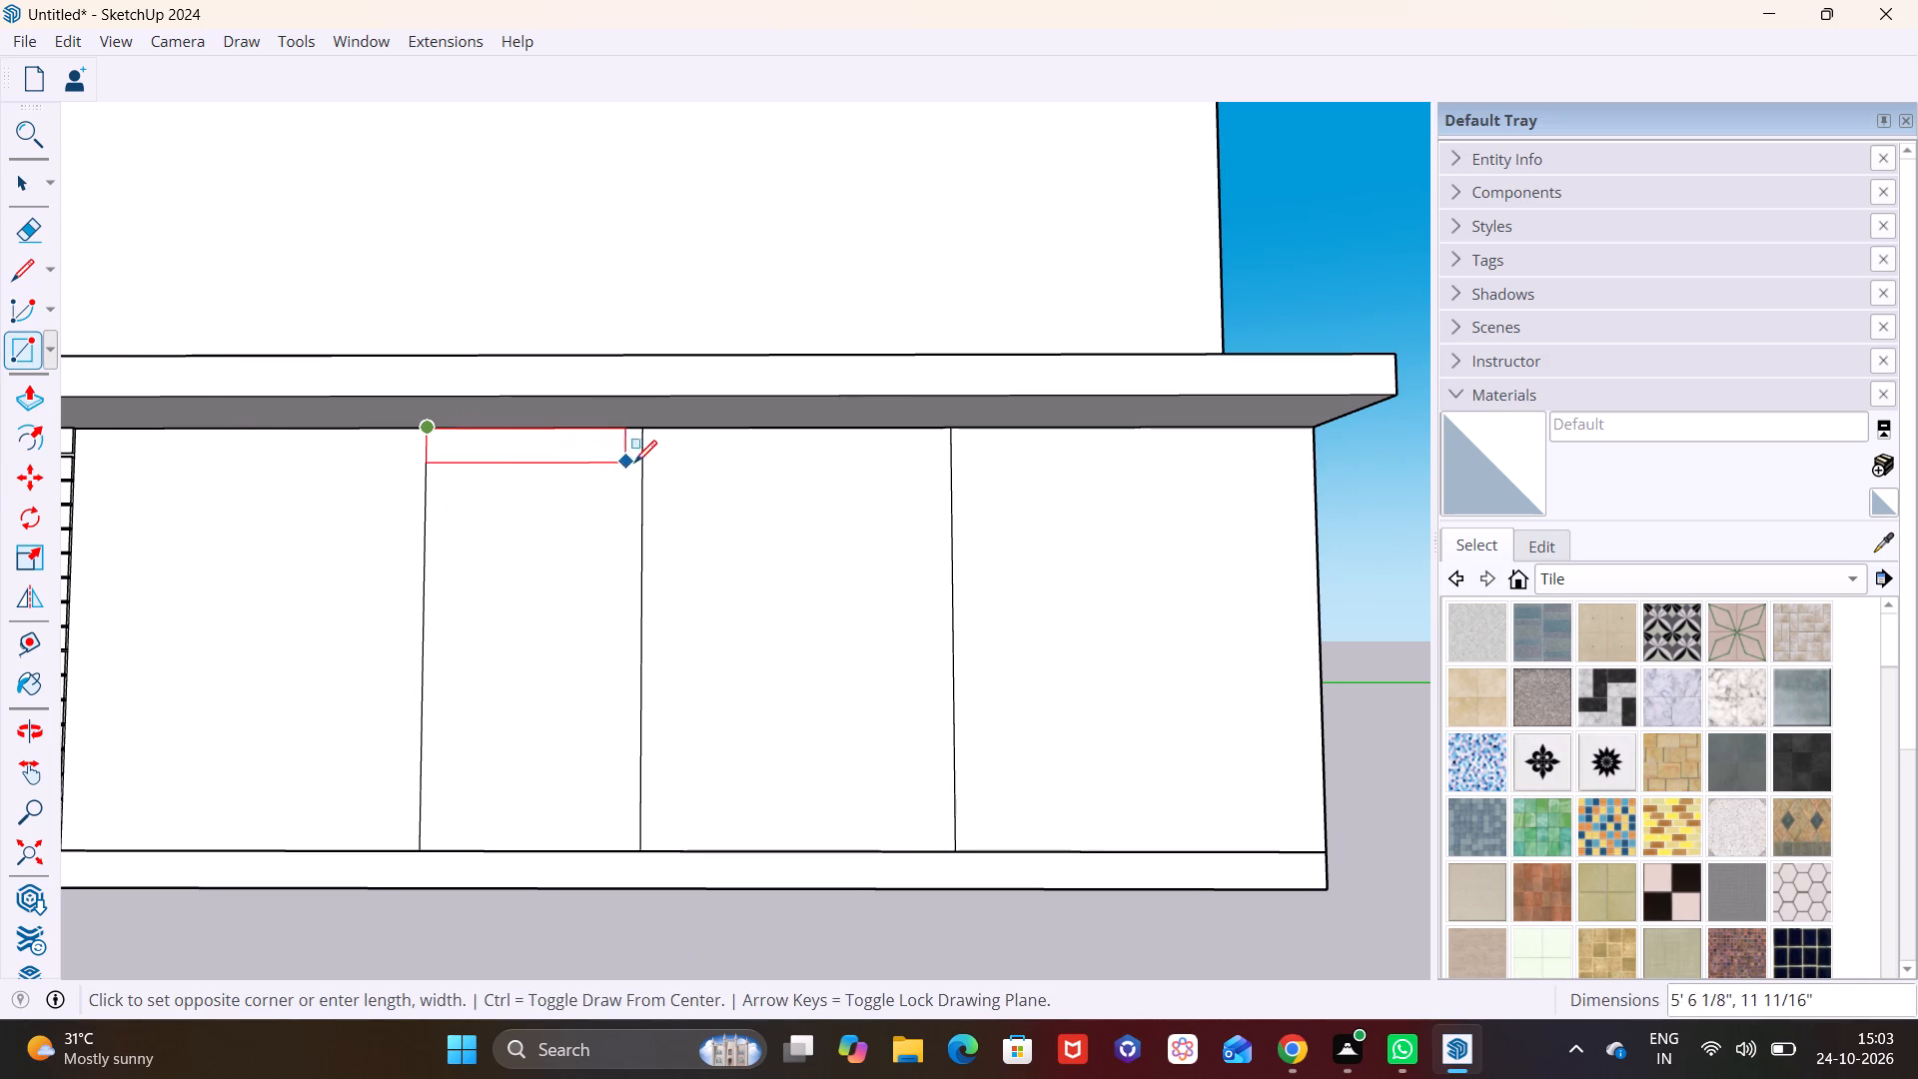
{"action": "left_click", "coordinate": [639, 469]}
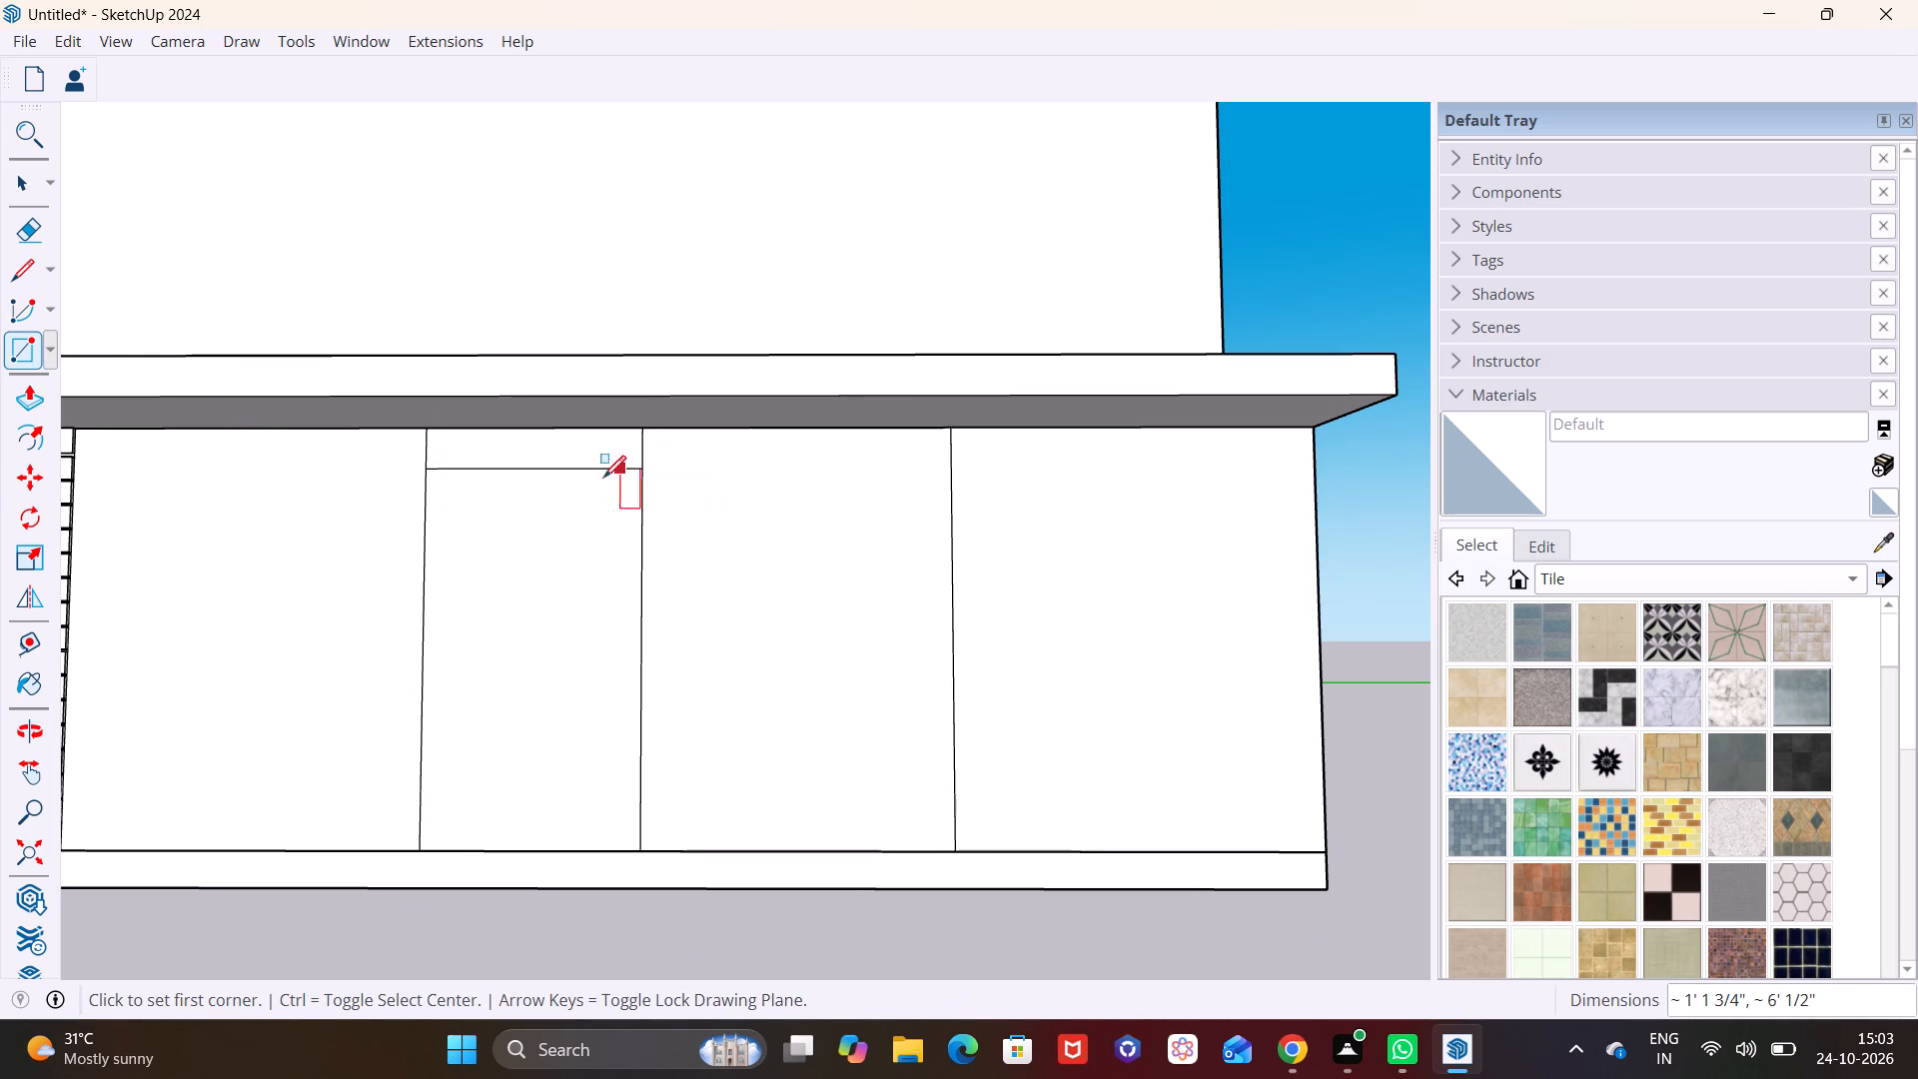
Draw a second rectangle about 9" by 6' 1/2" across the same strip, leaving a small gap beneath the first.
{"action": "scroll", "coordinate": [428, 476], "scroll_direction": "up", "scroll_amount": 7}
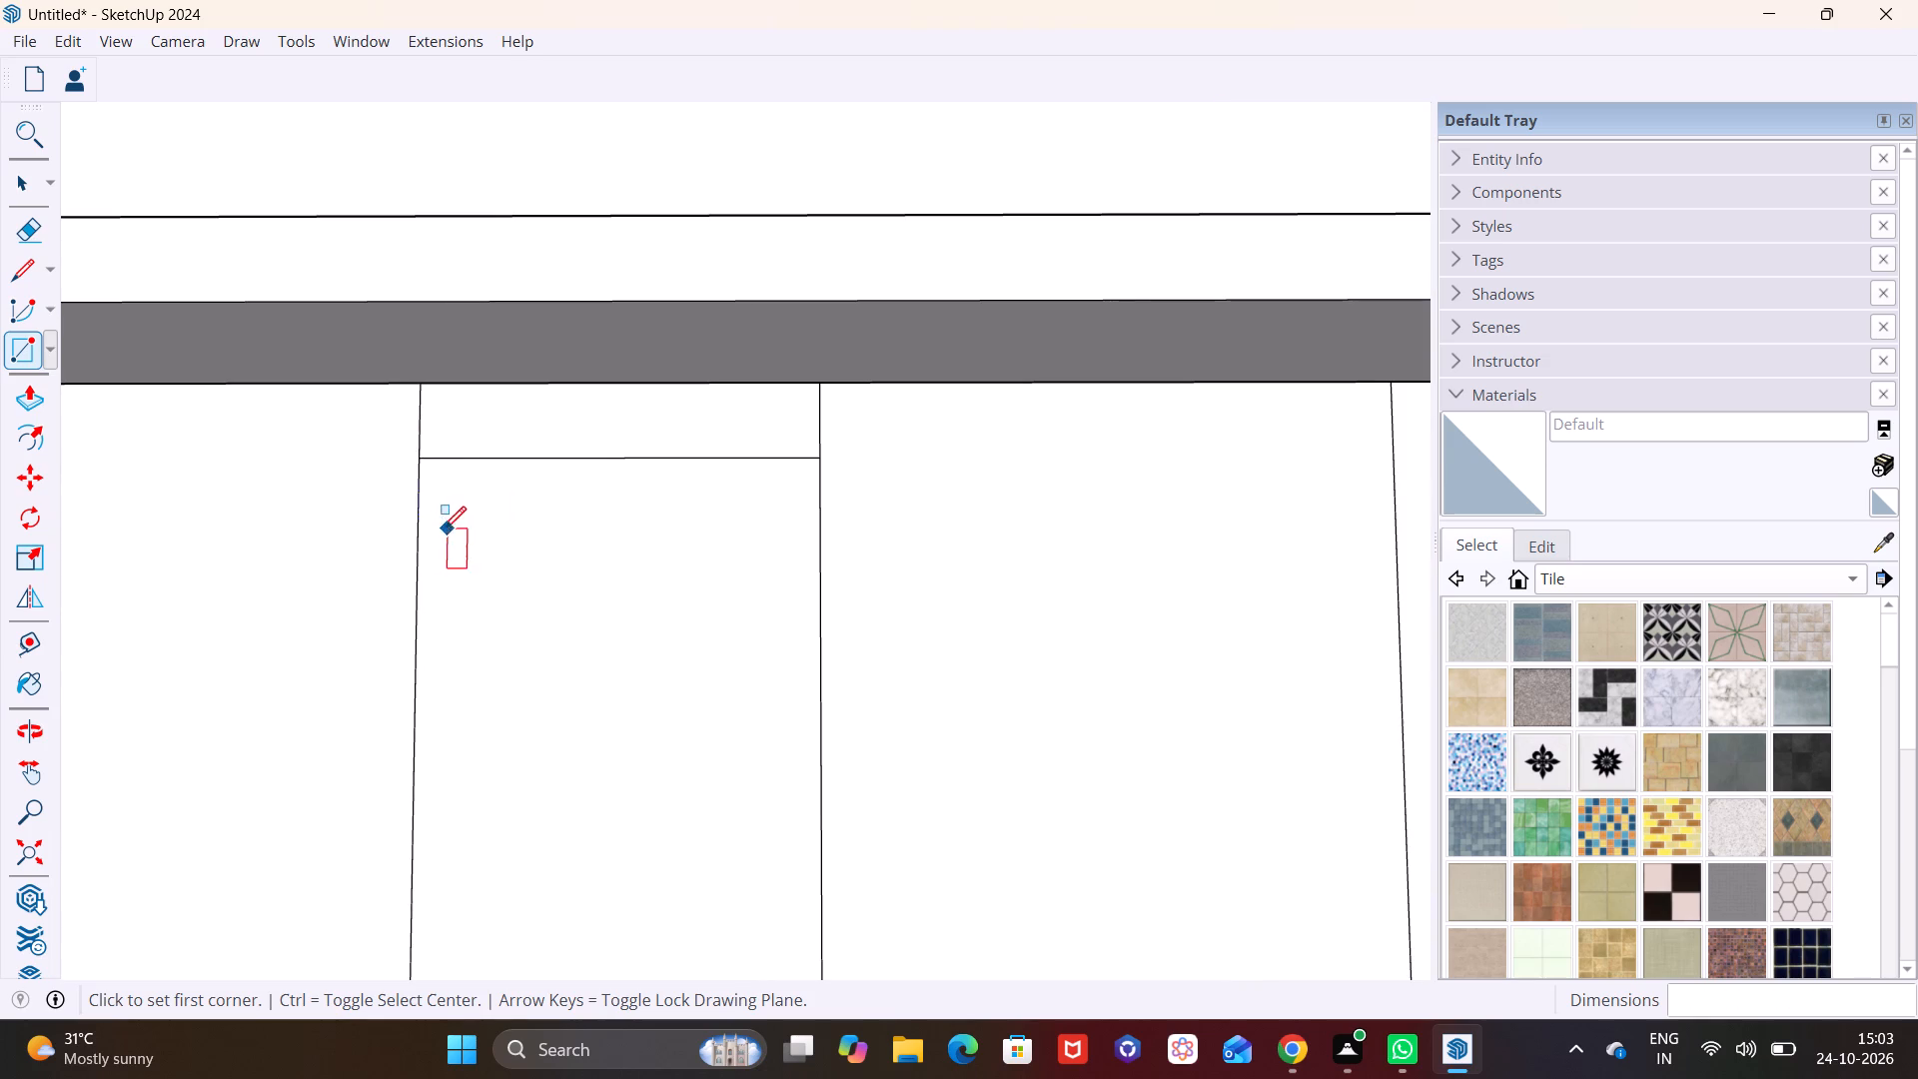
{"action": "scroll", "coordinate": [420, 481], "scroll_direction": "up", "scroll_amount": 5}
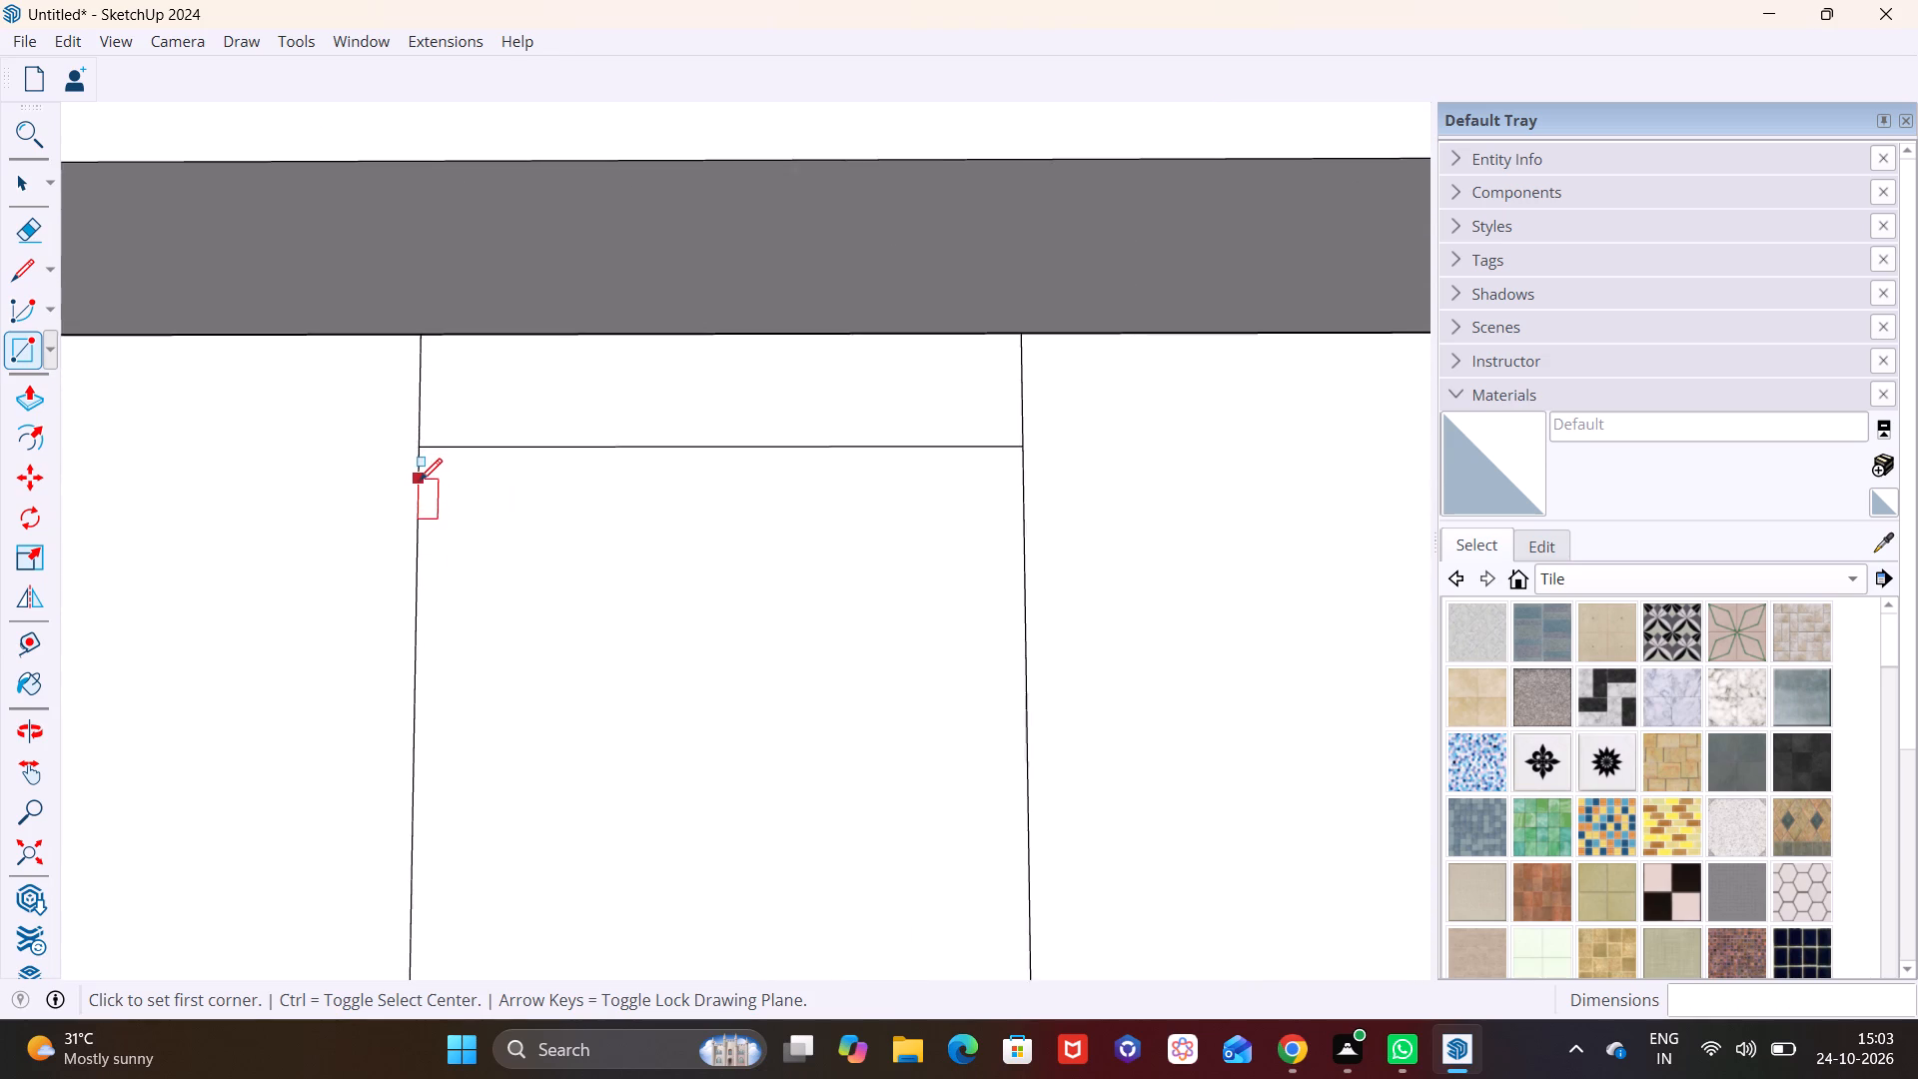
{"action": "scroll", "coordinate": [420, 481], "scroll_direction": "up", "scroll_amount": 6}
{"action": "left_click", "coordinate": [415, 436]}
{"action": "scroll", "coordinate": [669, 500], "scroll_direction": "down", "scroll_amount": 3}
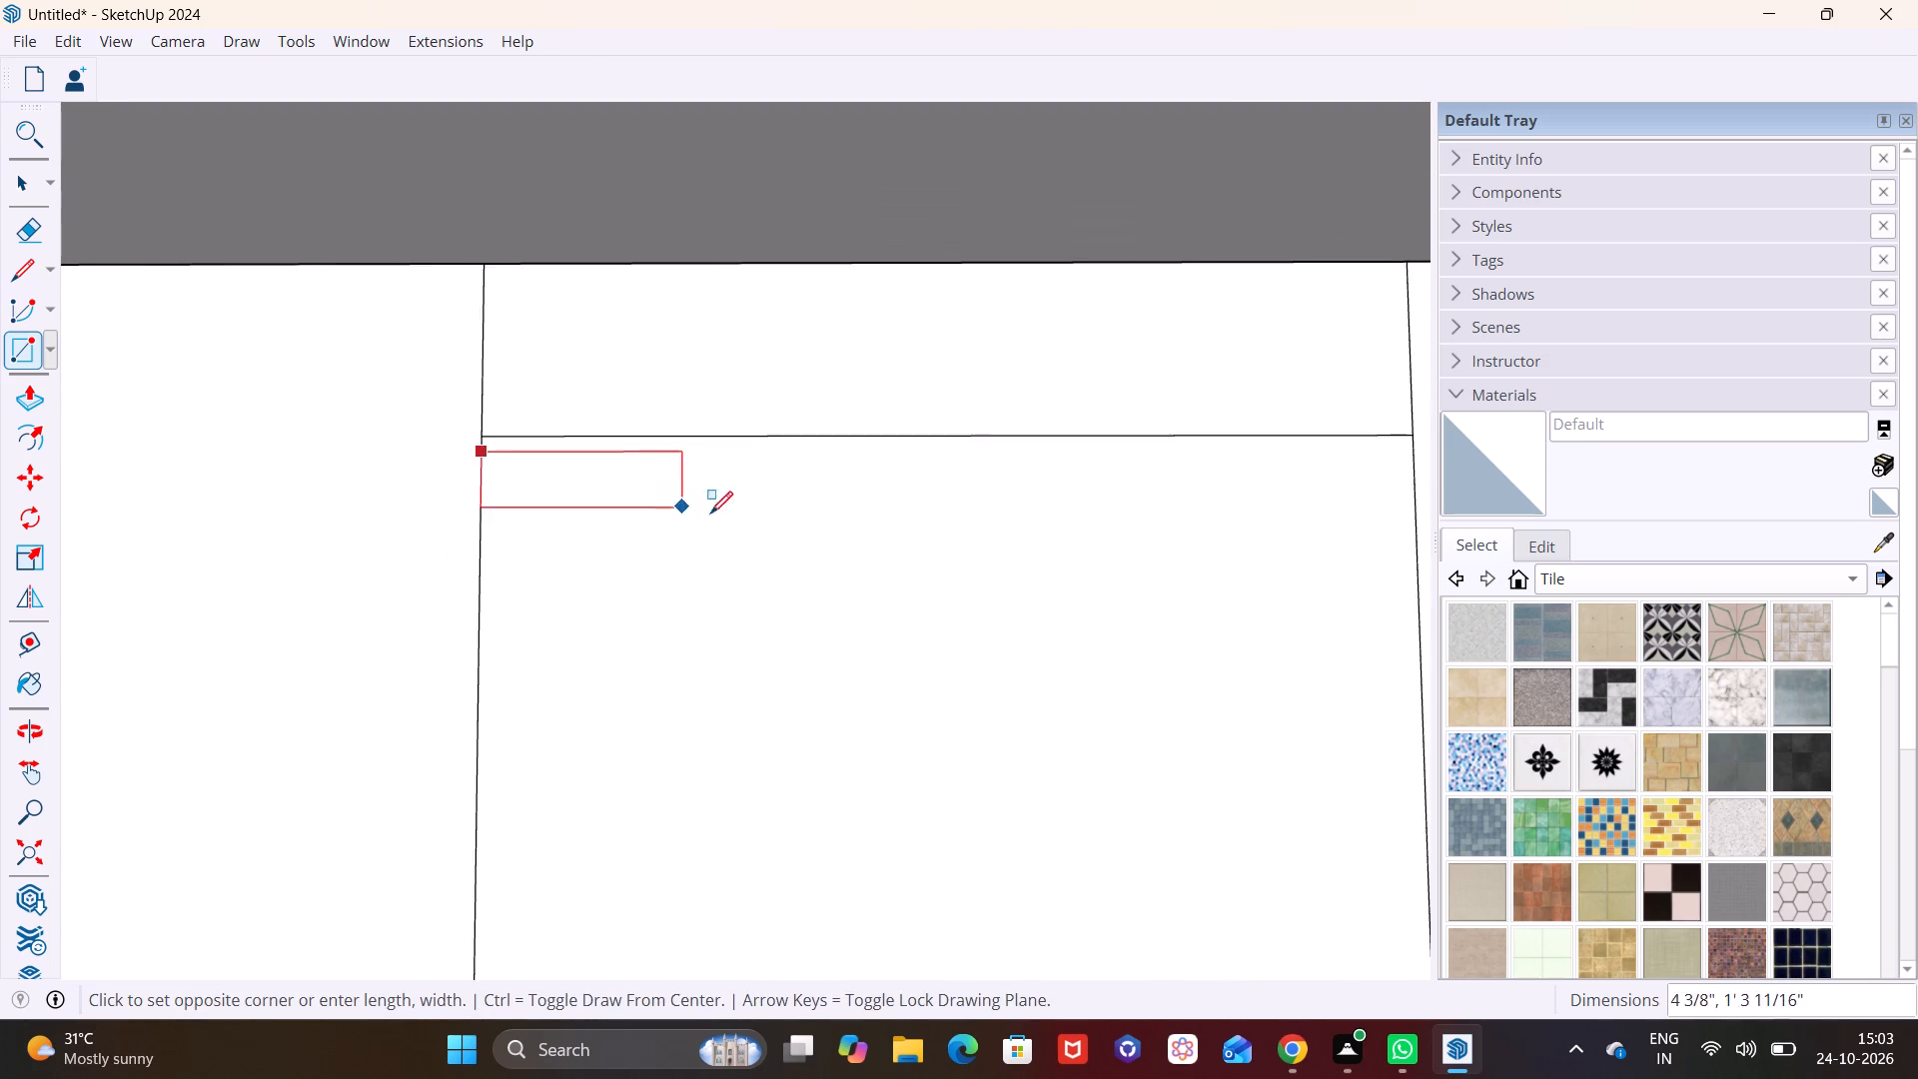
{"action": "scroll", "coordinate": [710, 514], "scroll_direction": "down", "scroll_amount": 6}
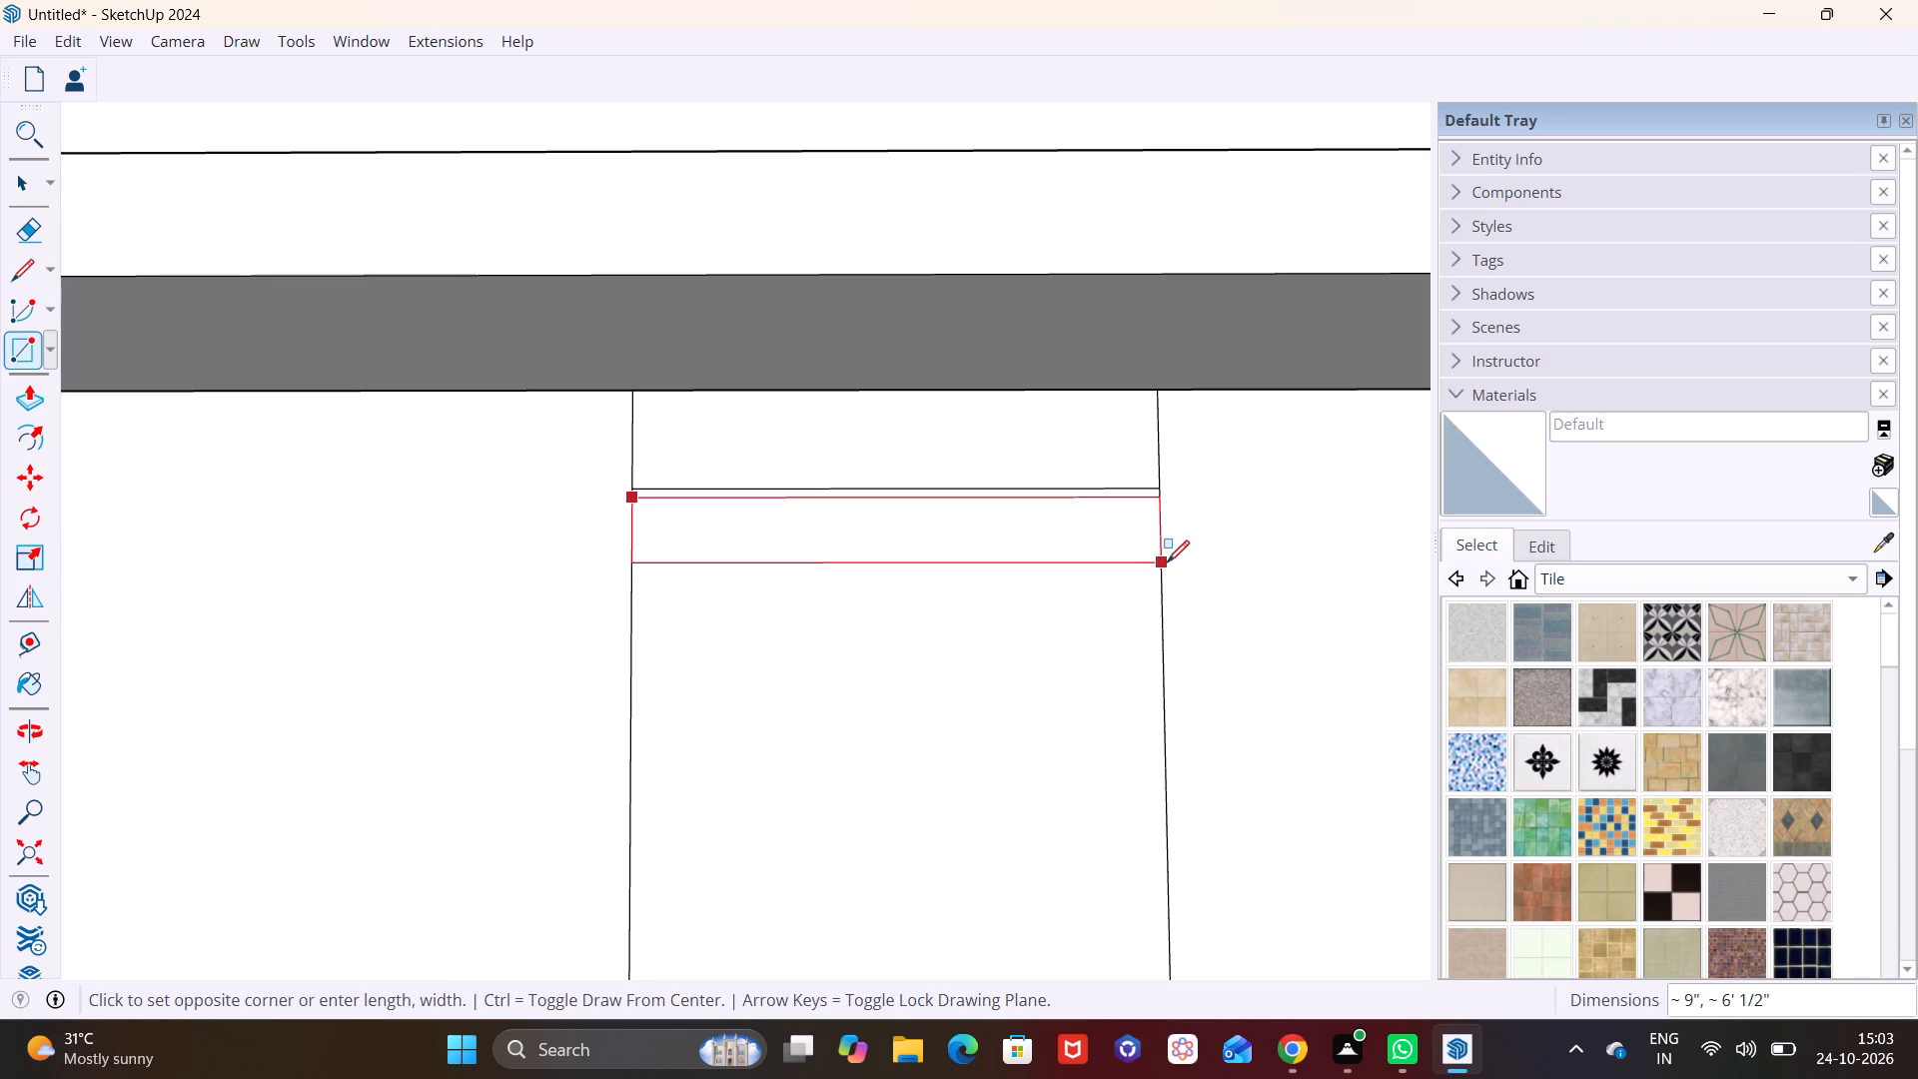
{"action": "left_click", "coordinate": [1167, 562]}
Draw a rectangle about 1' 1 3/4" by 10' 15/16" across the top of the blank corner panel under the overhang.
{"action": "scroll", "coordinate": [1165, 563], "scroll_direction": "down", "scroll_amount": 11}
{"action": "middle_click_drag", "start_coordinate": [1171, 605], "coordinate": [534, 639], "text": "shift"}
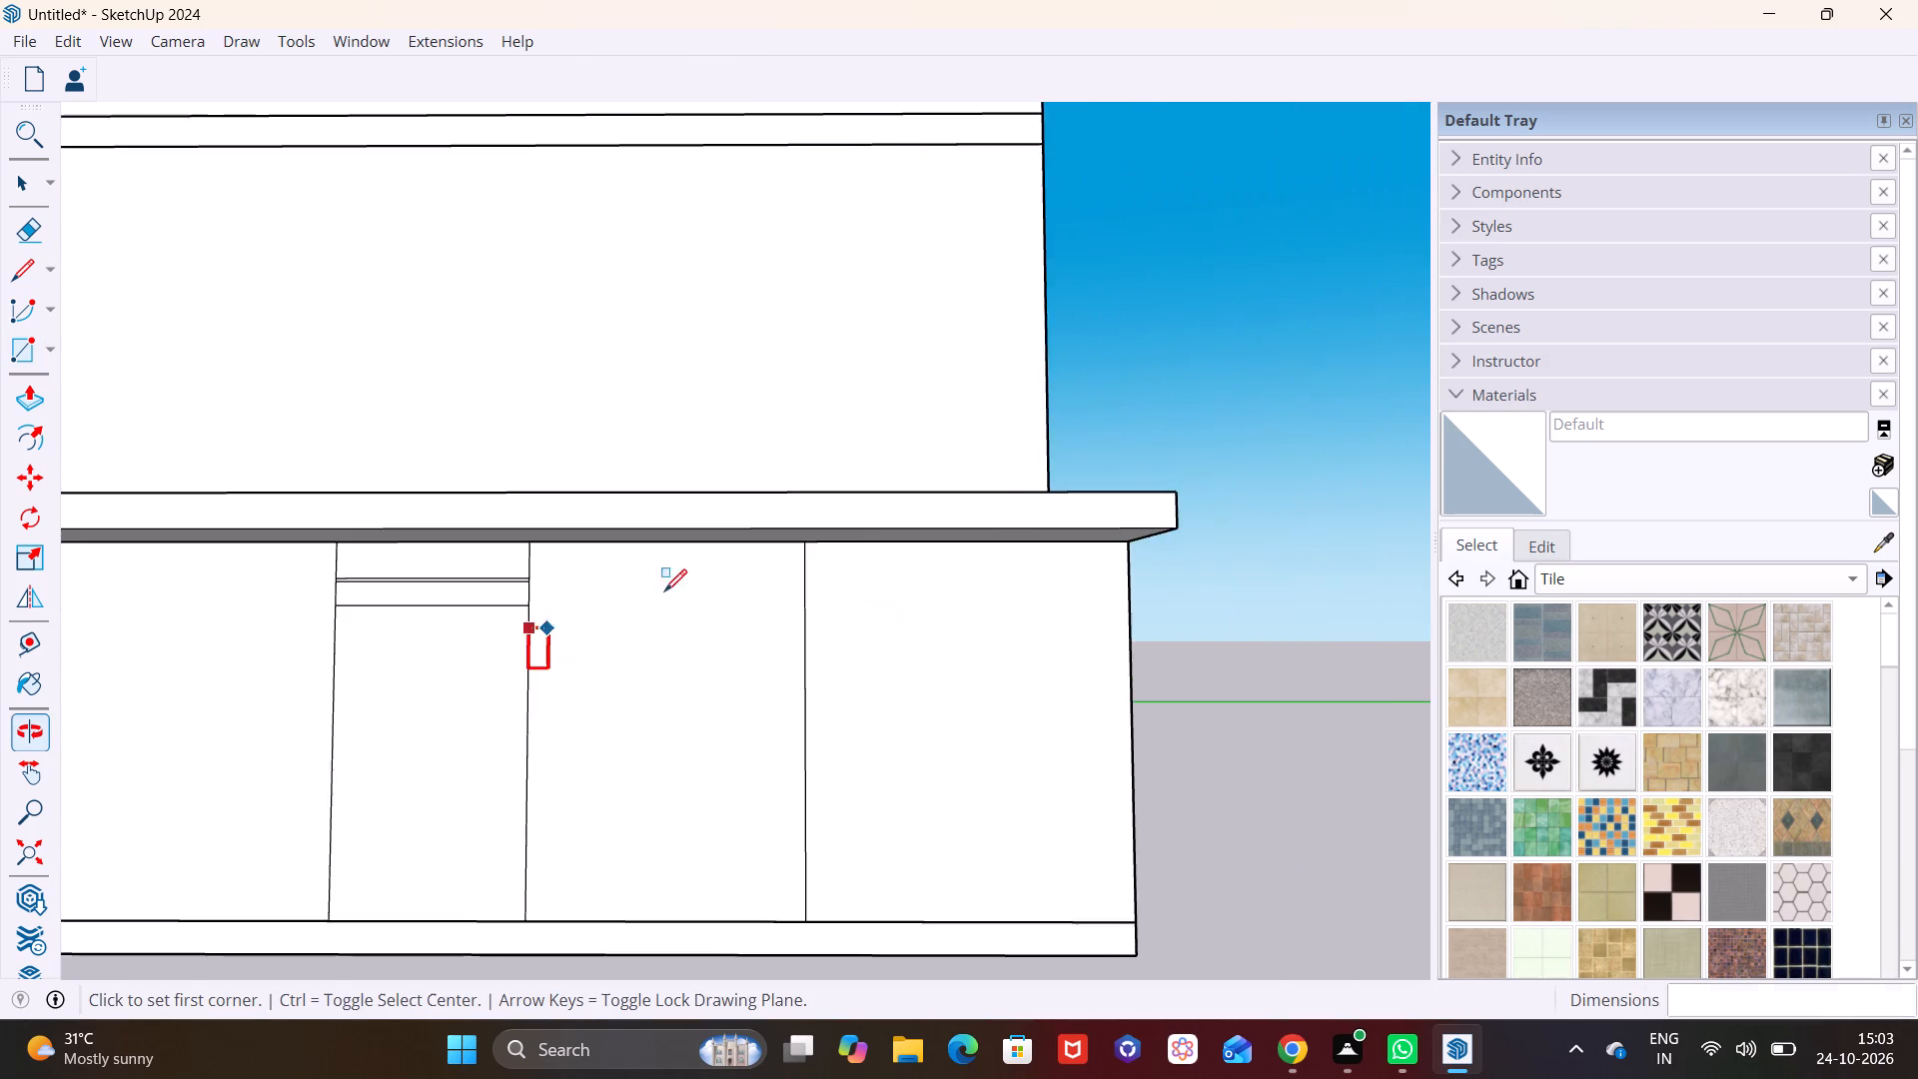
{"action": "scroll", "coordinate": [1019, 519], "scroll_direction": "up", "scroll_amount": 7}
{"action": "left_click", "coordinate": [700, 559]}
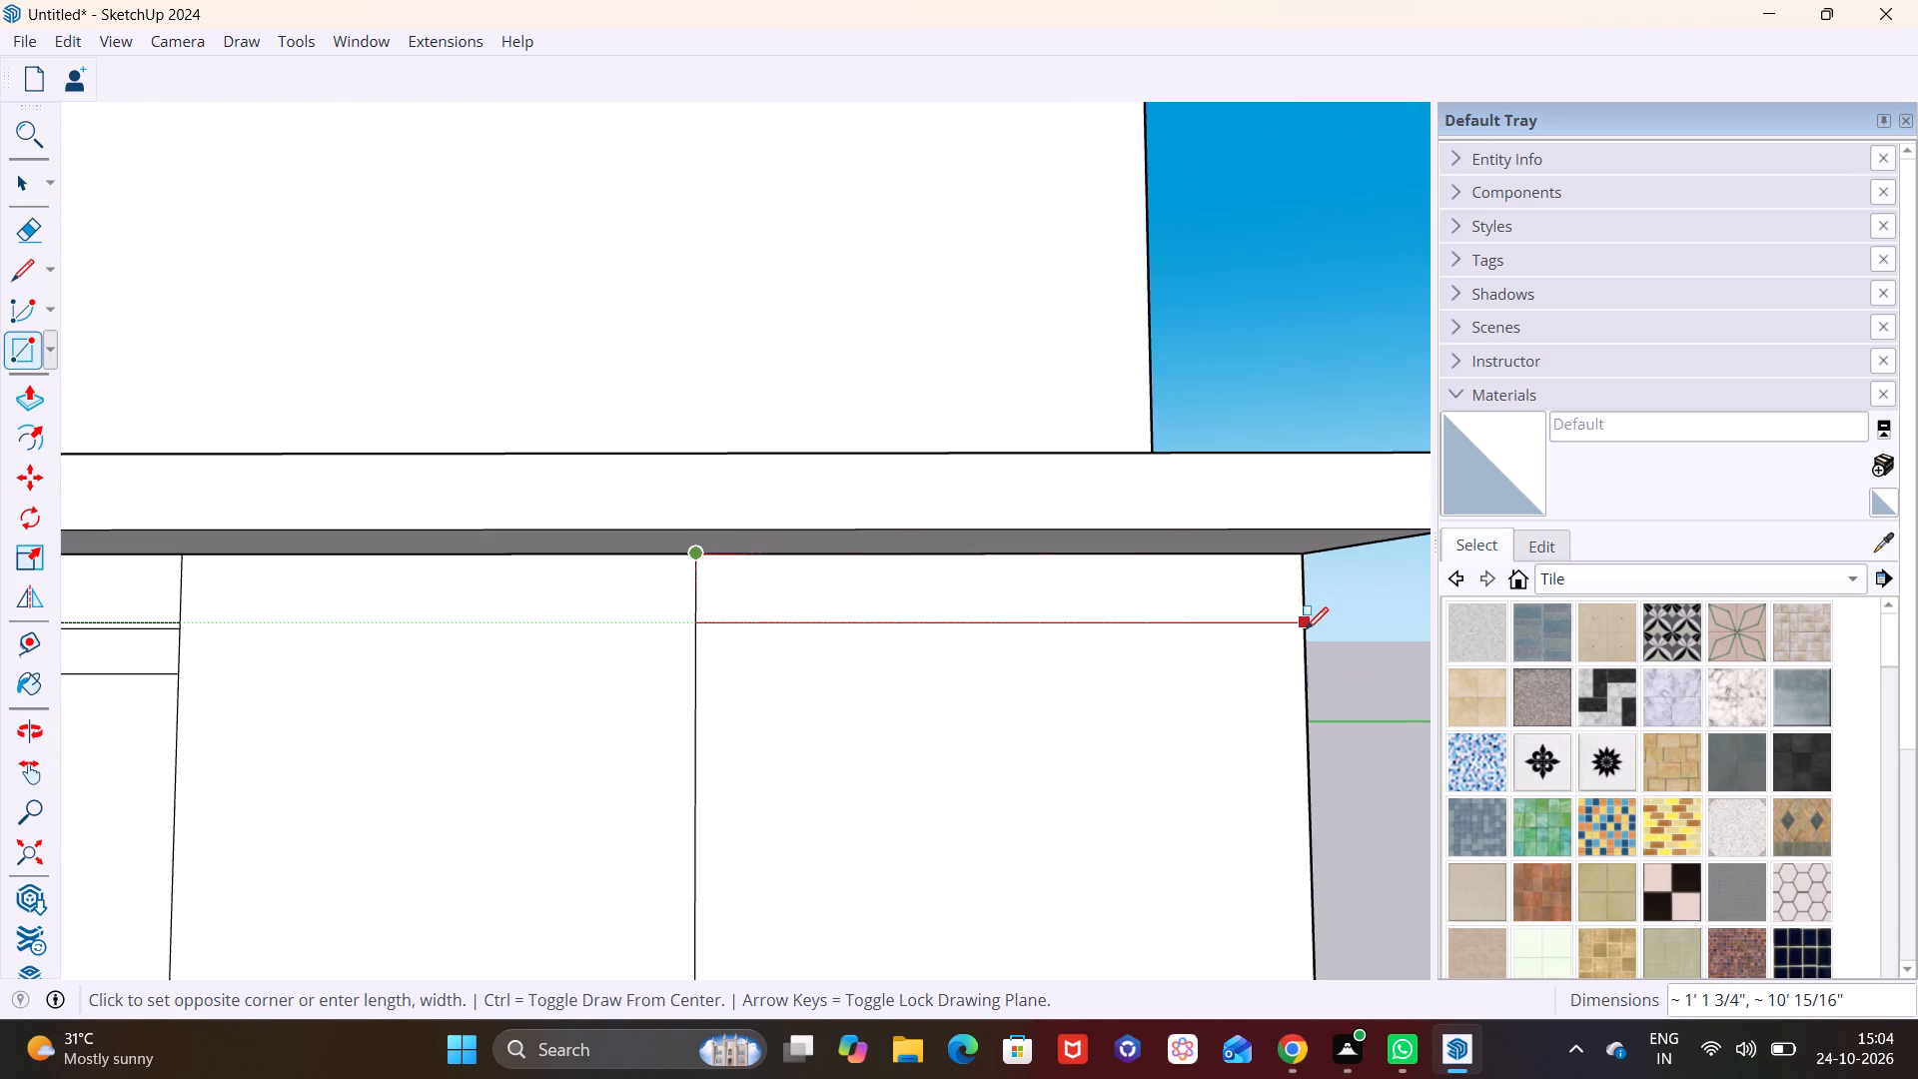
{"action": "scroll", "coordinate": [1286, 616], "scroll_direction": "up", "scroll_amount": 3}
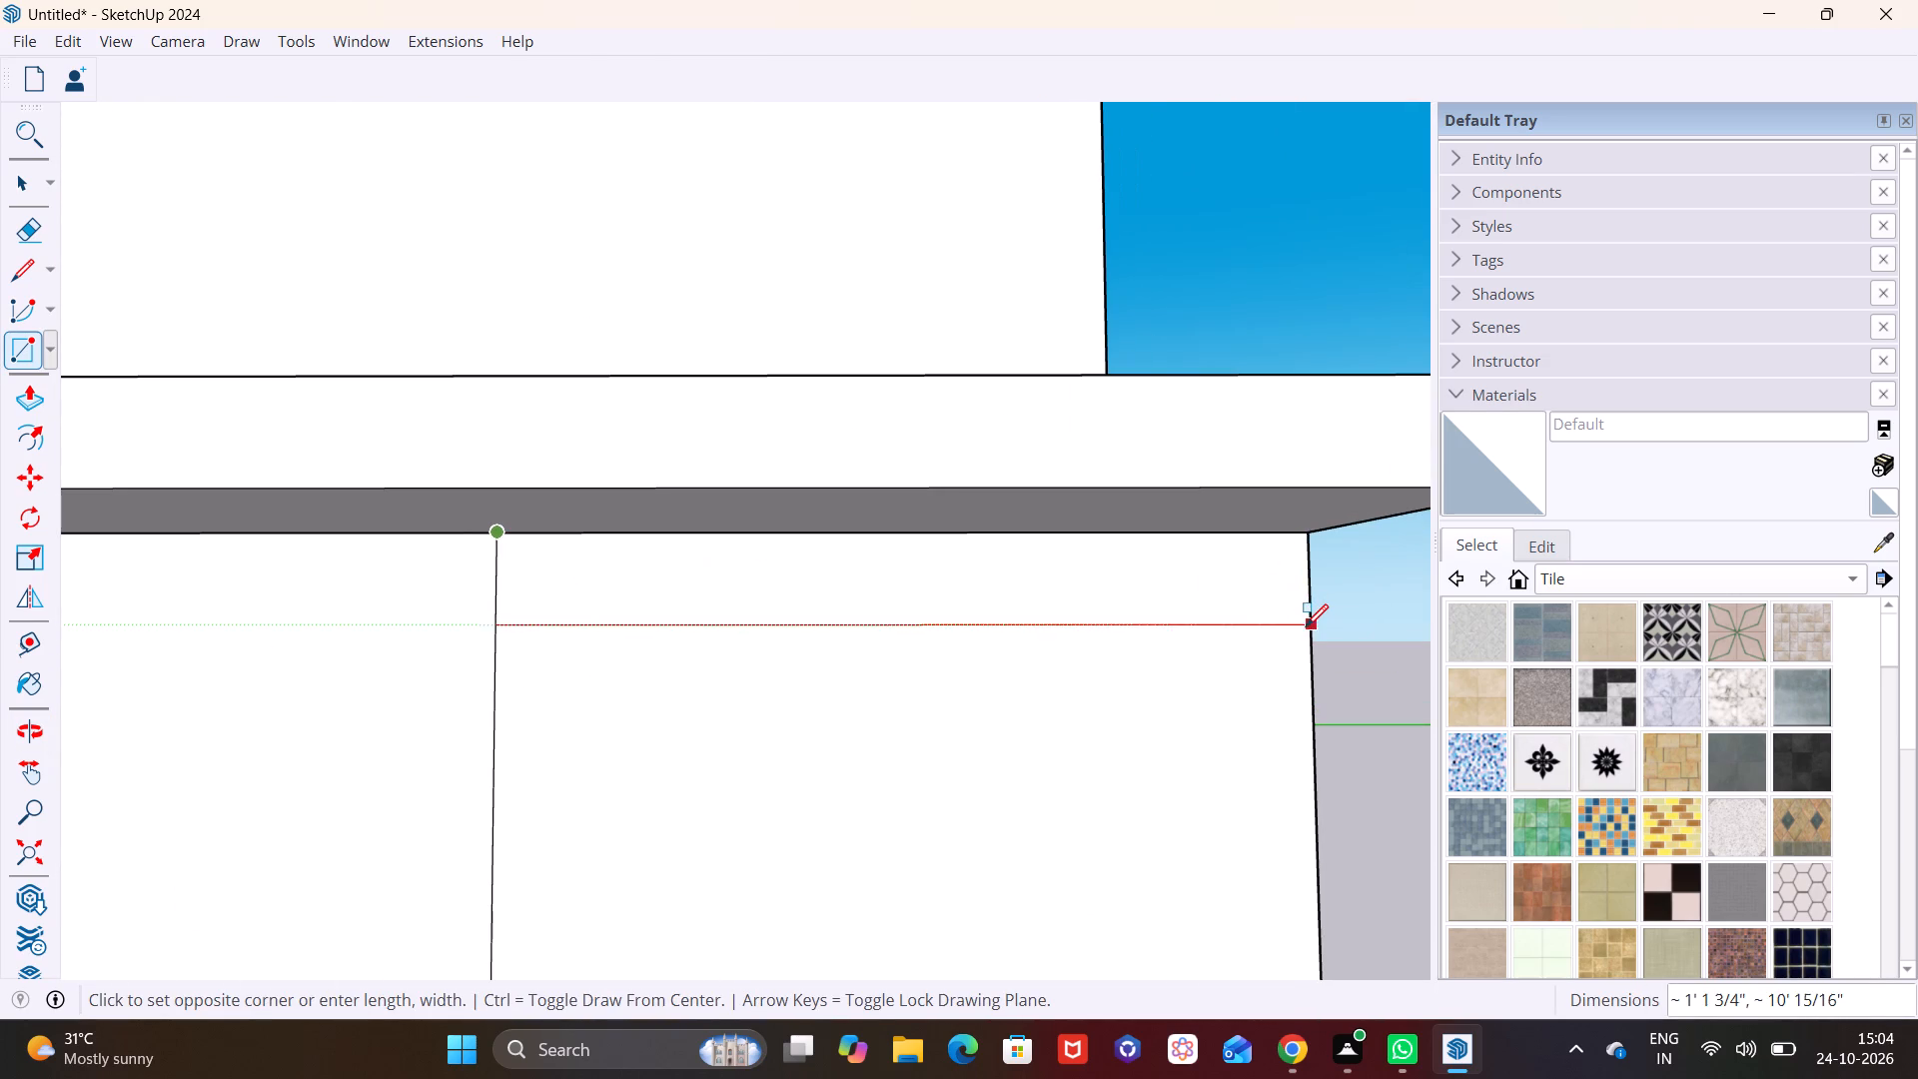
{"action": "left_click", "coordinate": [1308, 631]}
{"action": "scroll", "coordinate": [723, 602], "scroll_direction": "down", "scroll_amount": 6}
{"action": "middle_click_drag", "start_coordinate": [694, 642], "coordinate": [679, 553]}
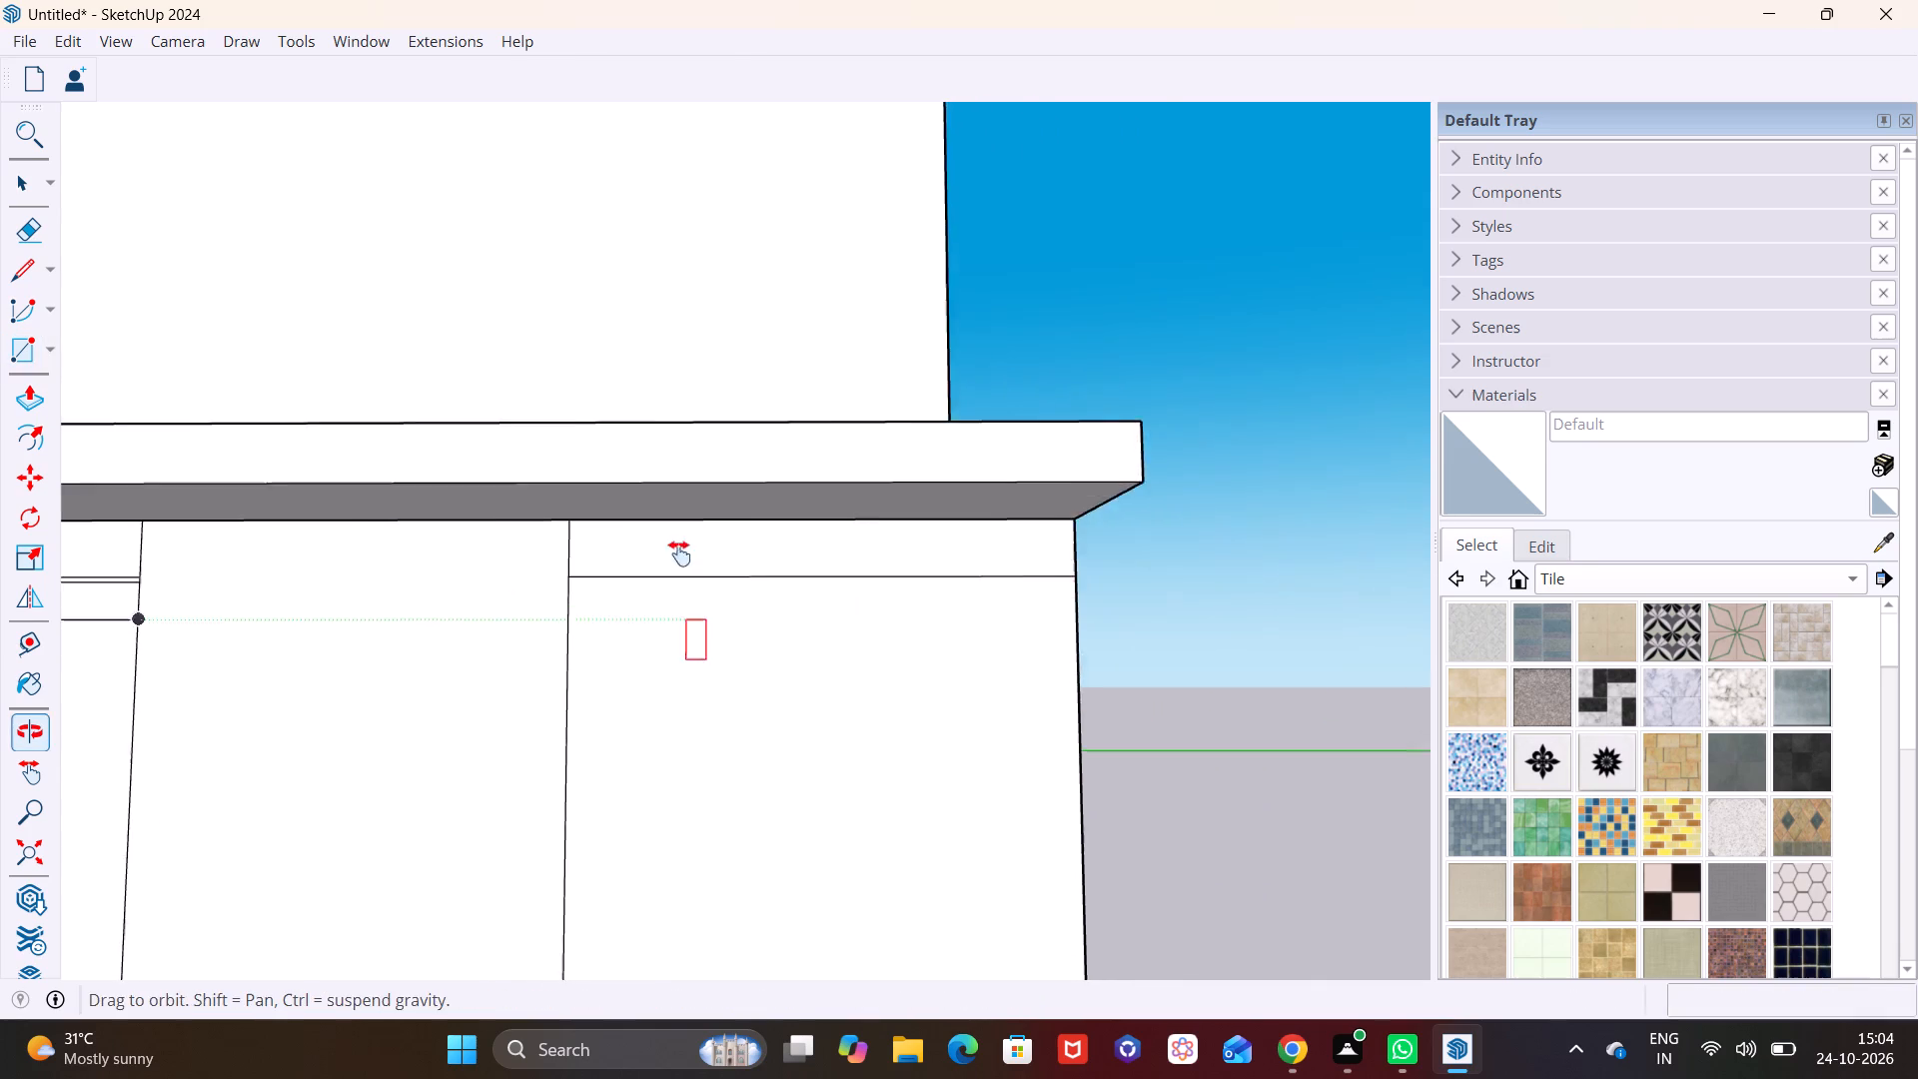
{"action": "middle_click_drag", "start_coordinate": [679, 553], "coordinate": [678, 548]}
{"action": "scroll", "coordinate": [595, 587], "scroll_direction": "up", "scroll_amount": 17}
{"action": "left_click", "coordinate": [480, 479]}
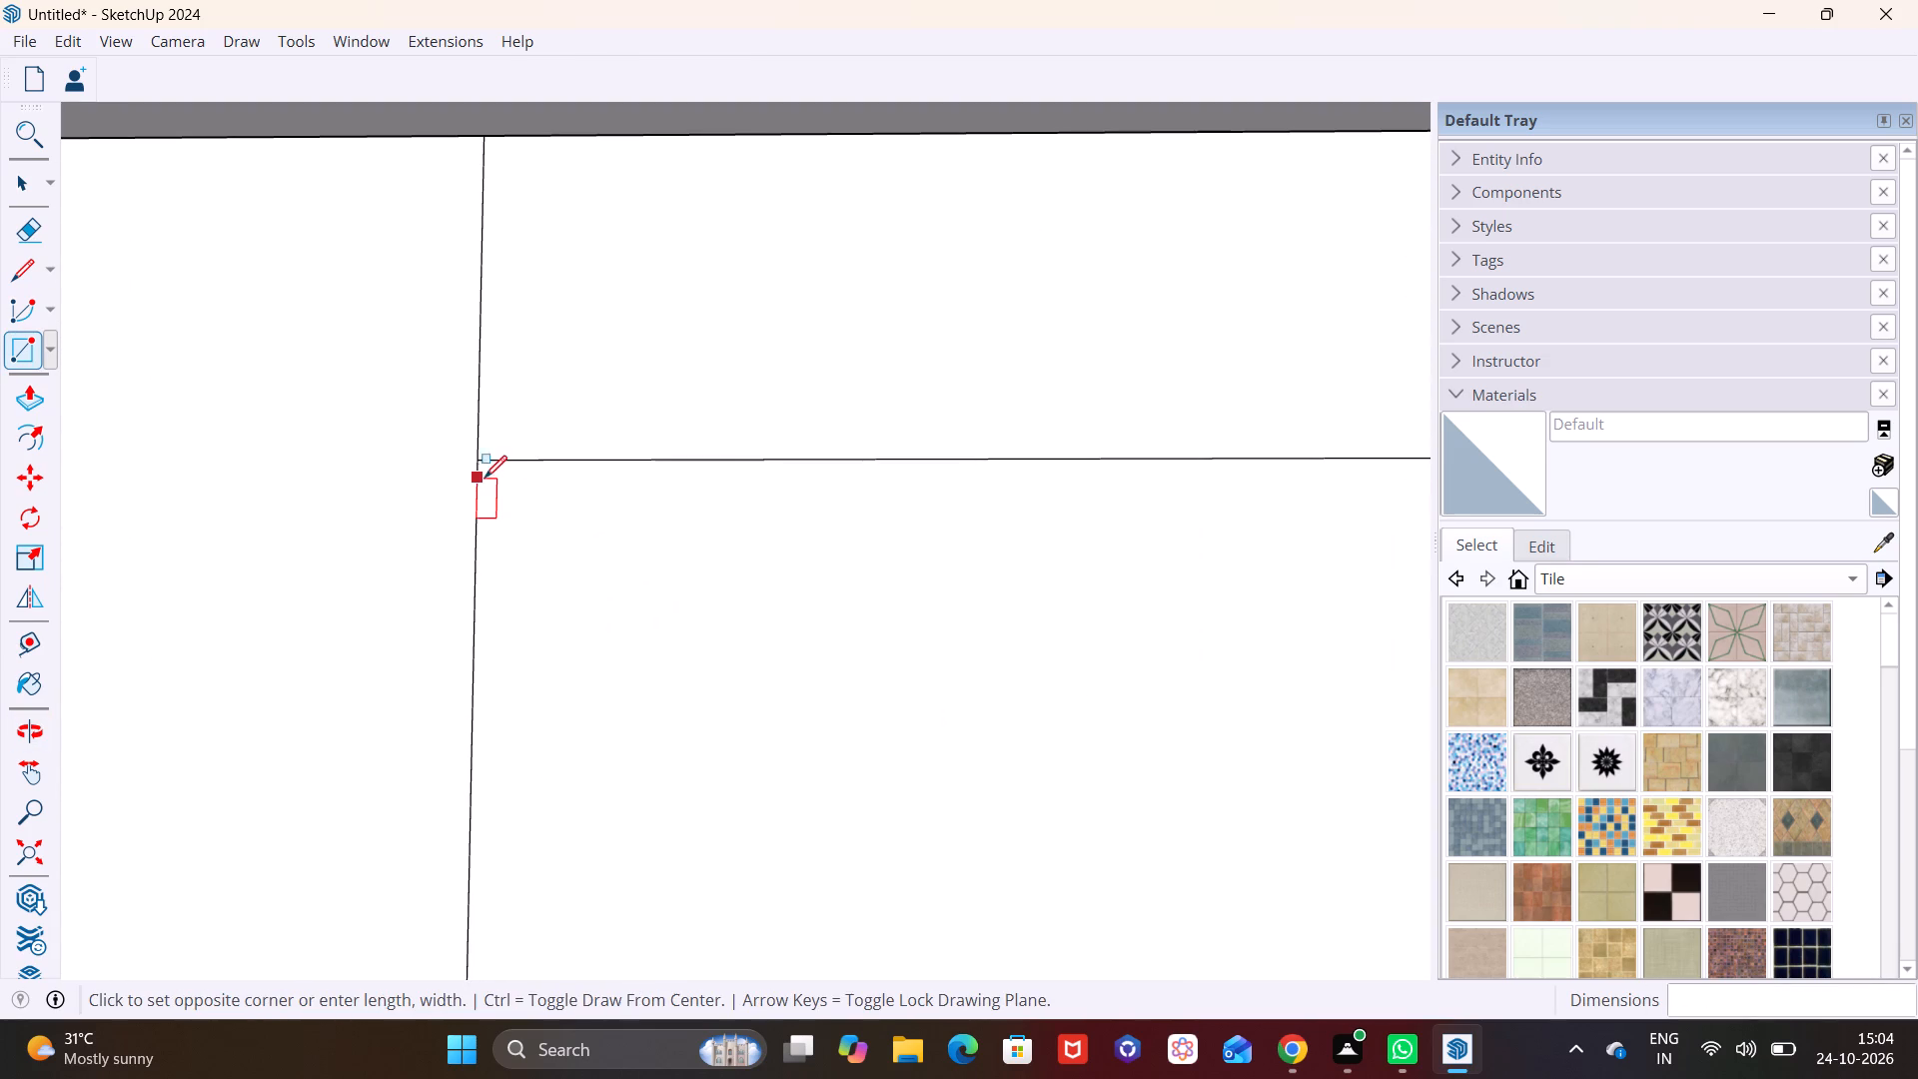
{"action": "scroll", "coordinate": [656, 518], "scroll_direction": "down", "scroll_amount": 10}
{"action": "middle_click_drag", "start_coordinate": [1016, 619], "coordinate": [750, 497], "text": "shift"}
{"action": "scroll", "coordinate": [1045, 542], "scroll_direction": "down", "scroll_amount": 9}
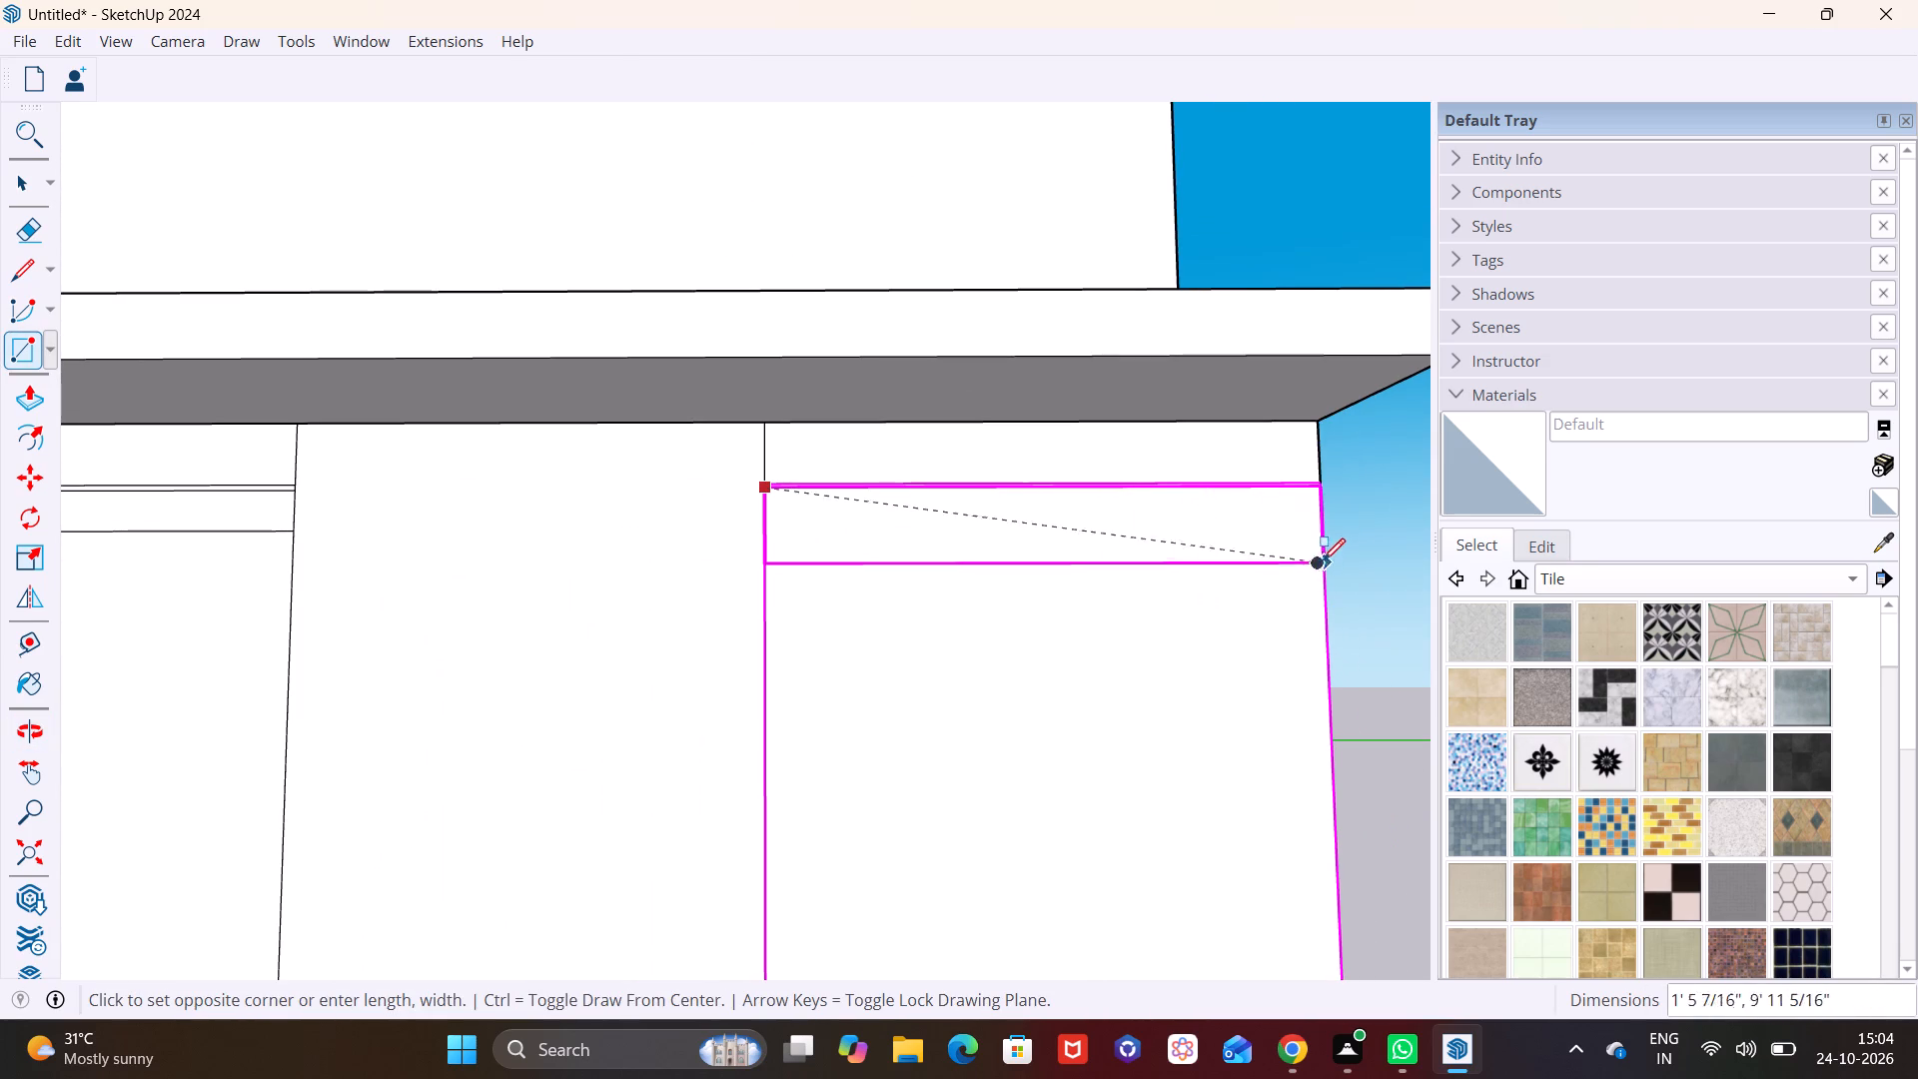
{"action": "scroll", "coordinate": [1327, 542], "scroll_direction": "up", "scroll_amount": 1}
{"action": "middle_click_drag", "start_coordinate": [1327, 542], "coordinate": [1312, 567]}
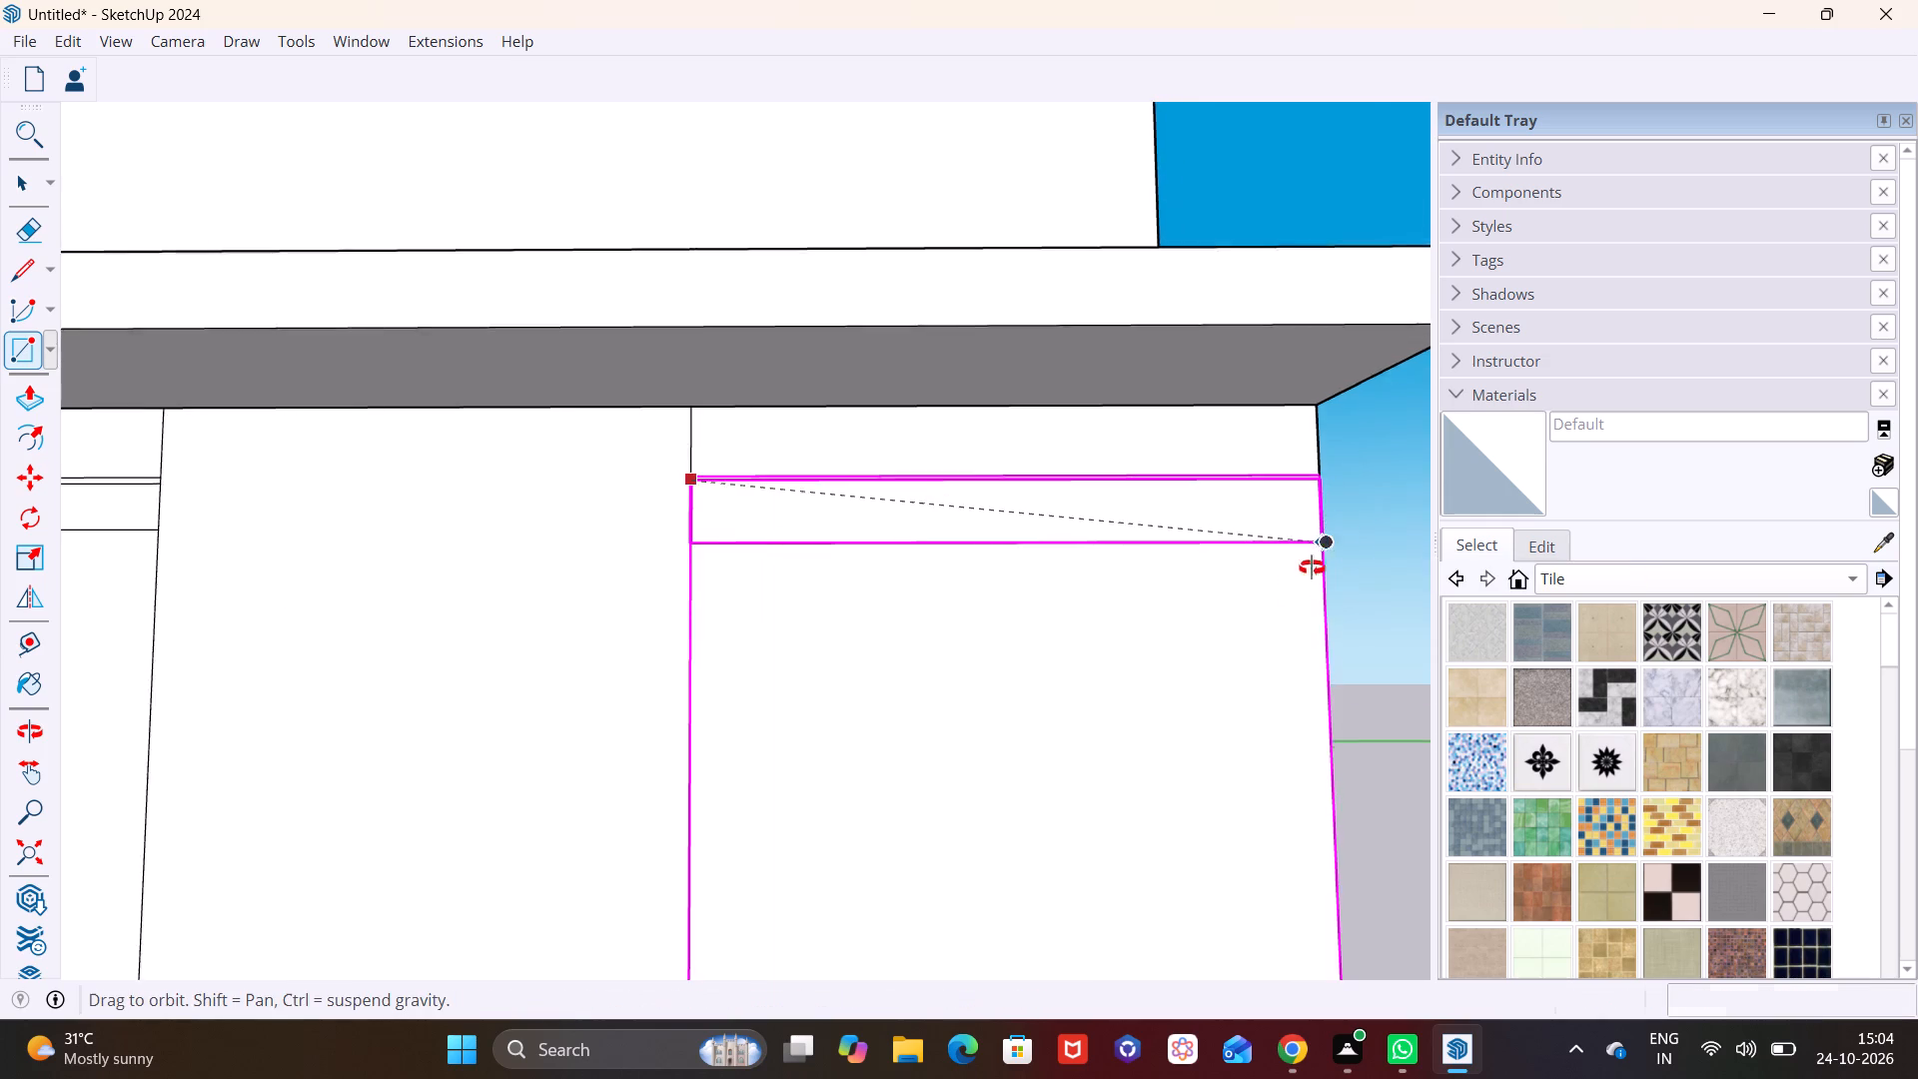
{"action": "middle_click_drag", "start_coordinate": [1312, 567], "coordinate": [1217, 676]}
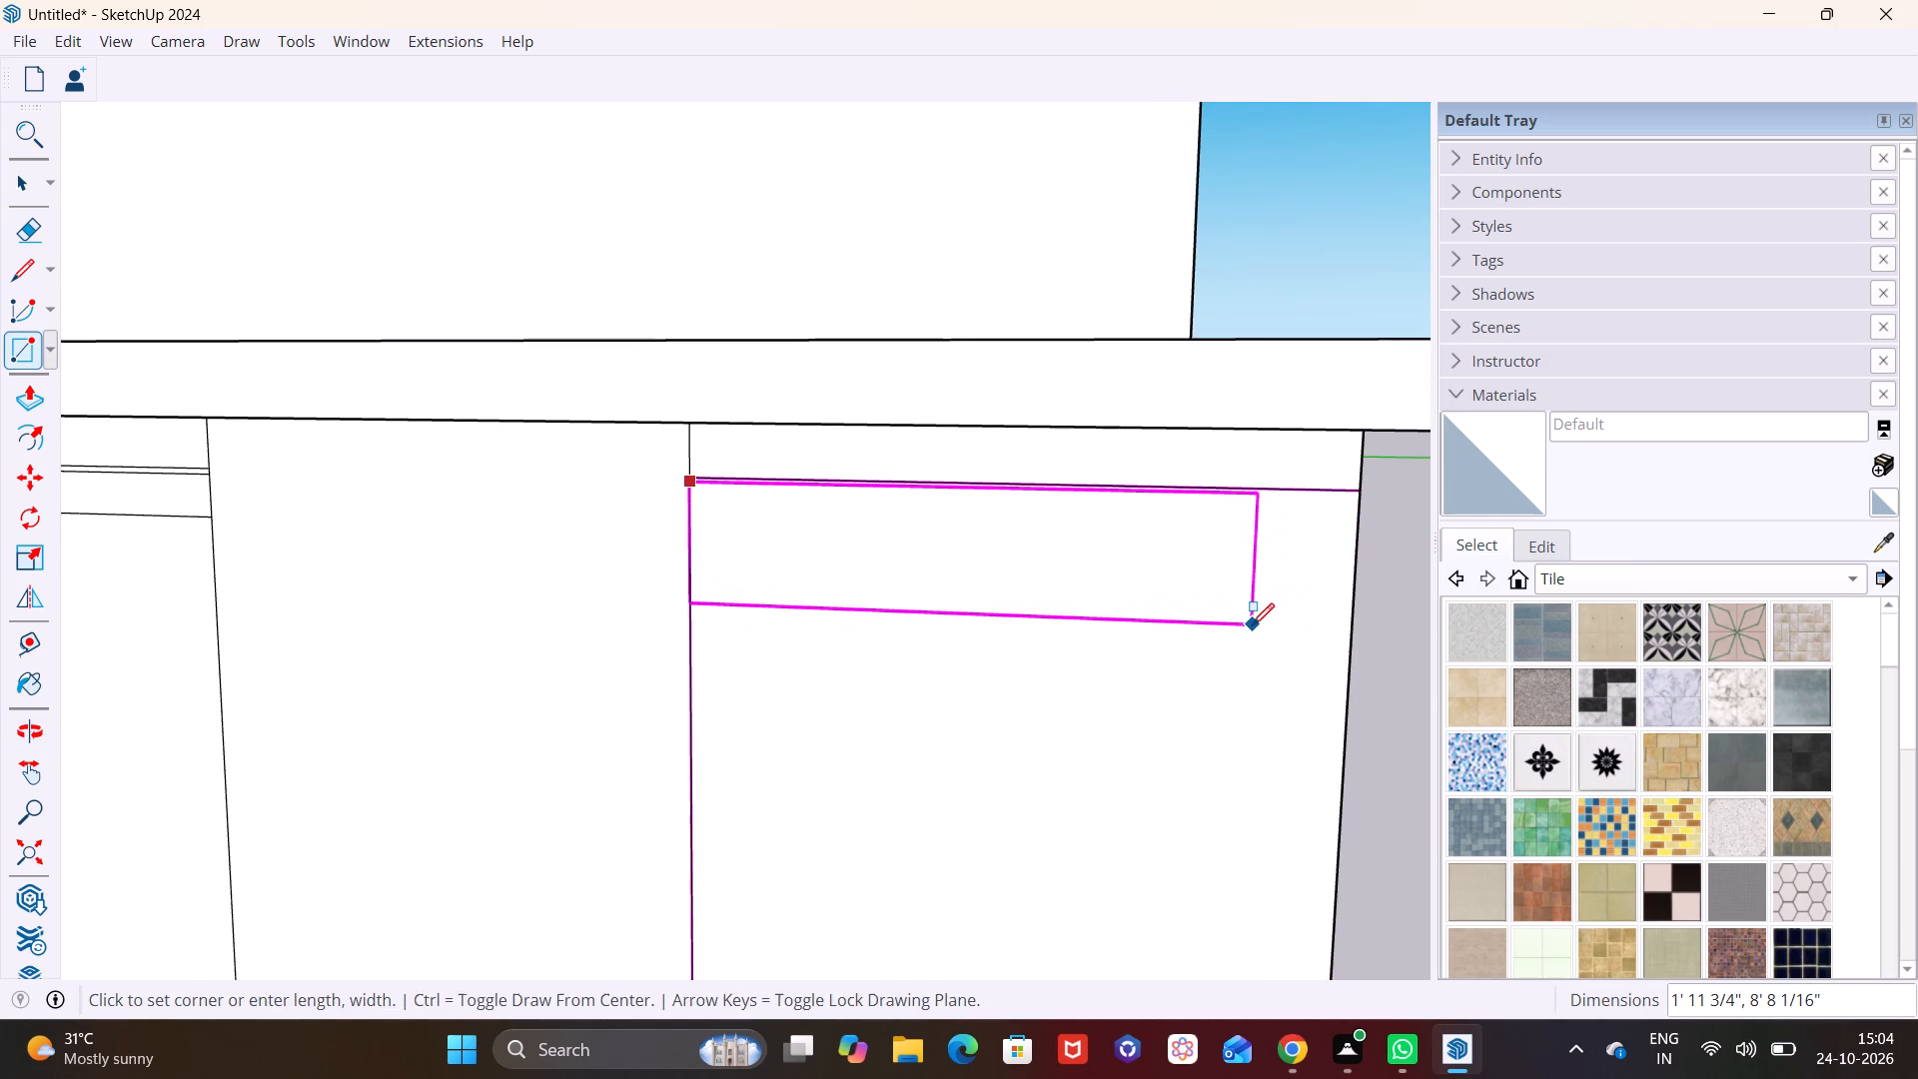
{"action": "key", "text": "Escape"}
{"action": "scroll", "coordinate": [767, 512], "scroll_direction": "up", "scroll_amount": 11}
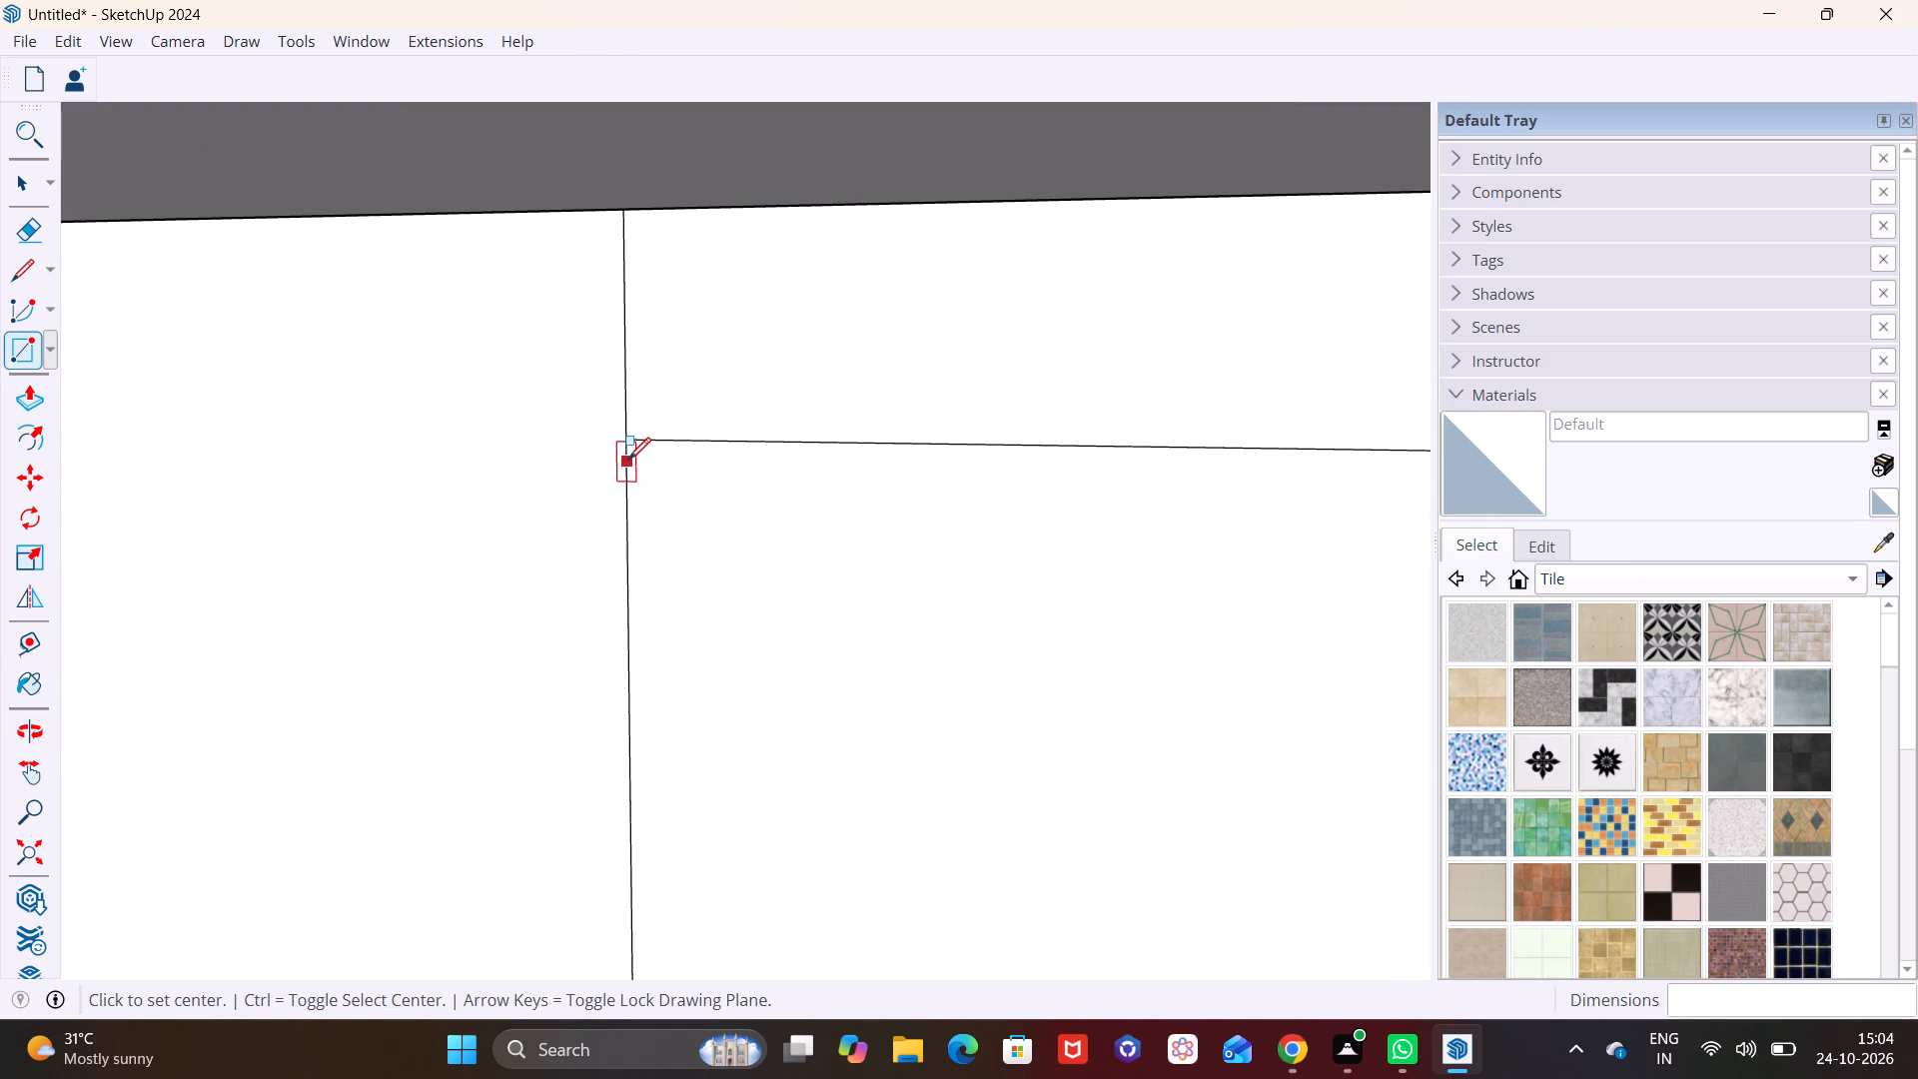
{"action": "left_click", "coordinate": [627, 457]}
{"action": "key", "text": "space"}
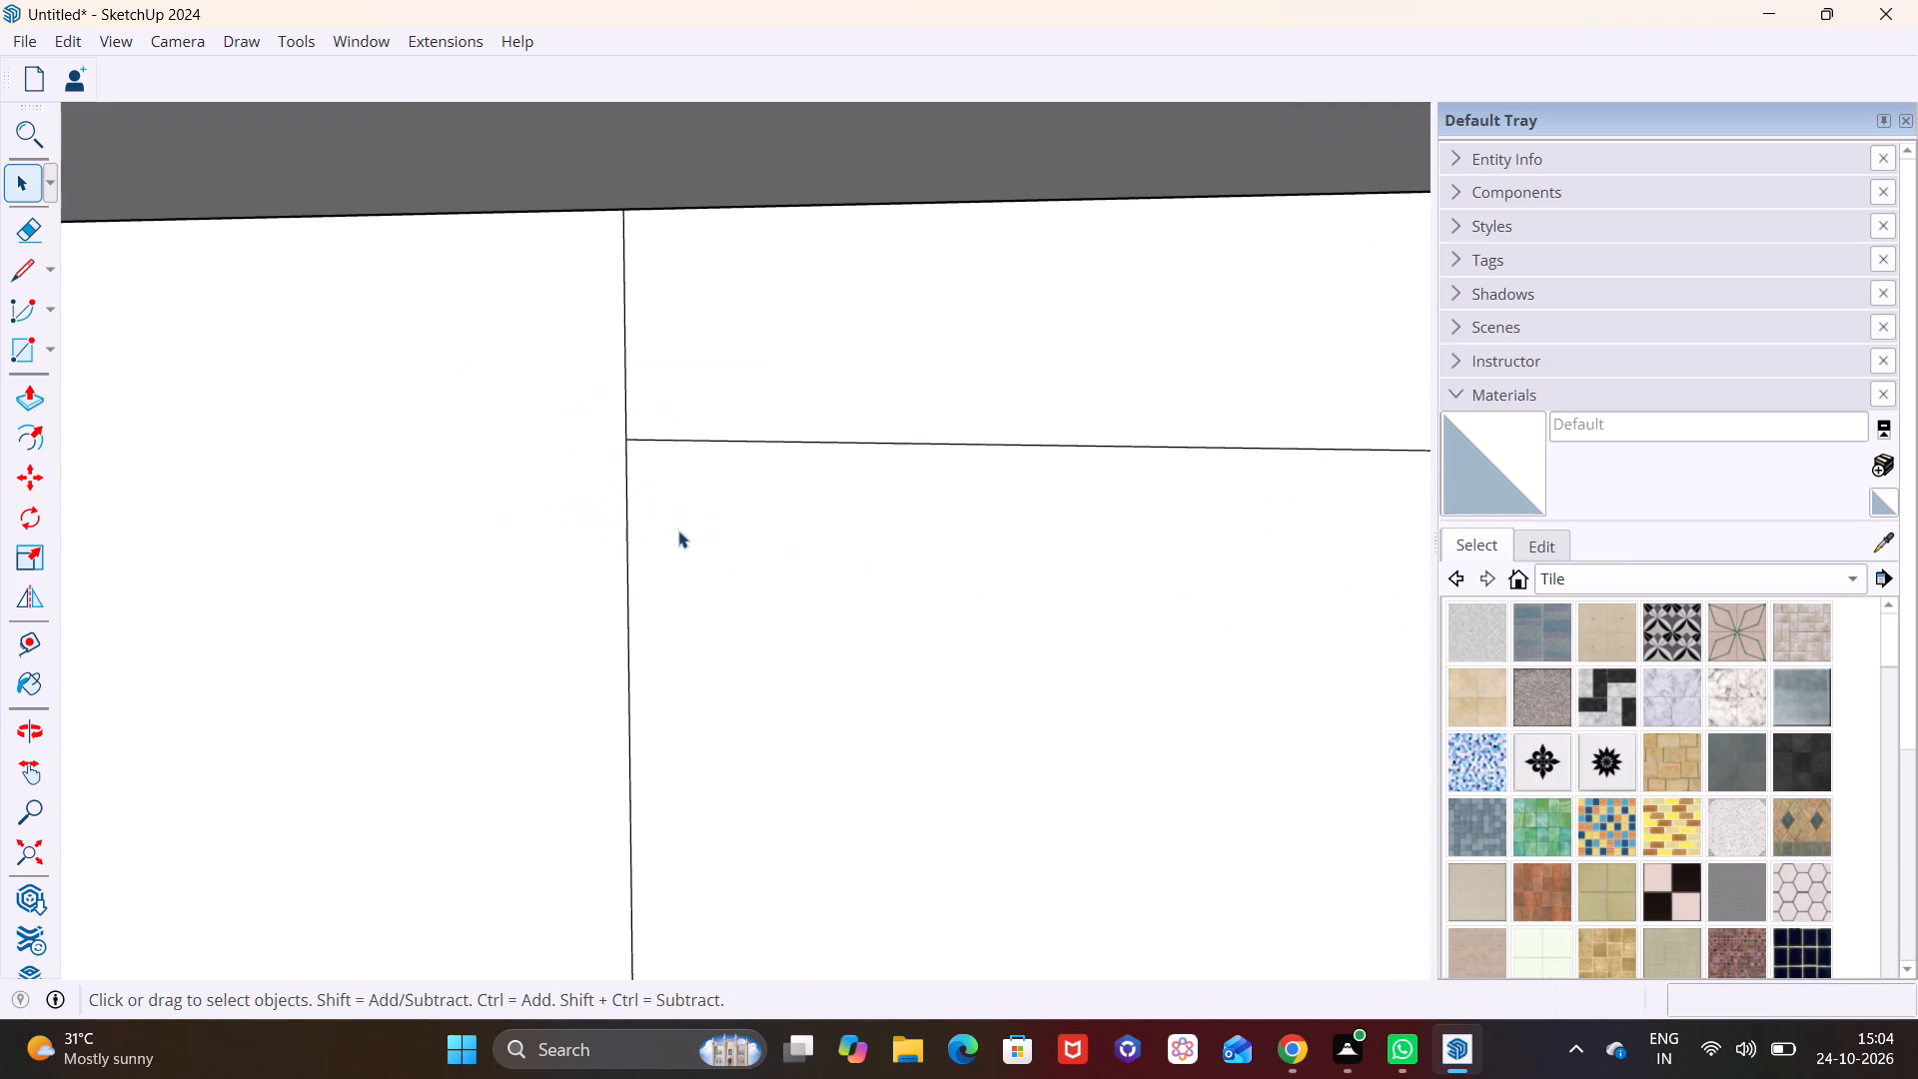
Draw a second rectangle about 10' 15/16" wide across the corner panel, leaving a small gap beneath the first.
{"action": "left_click", "coordinate": [46, 349]}
{"action": "left_click", "coordinate": [68, 379]}
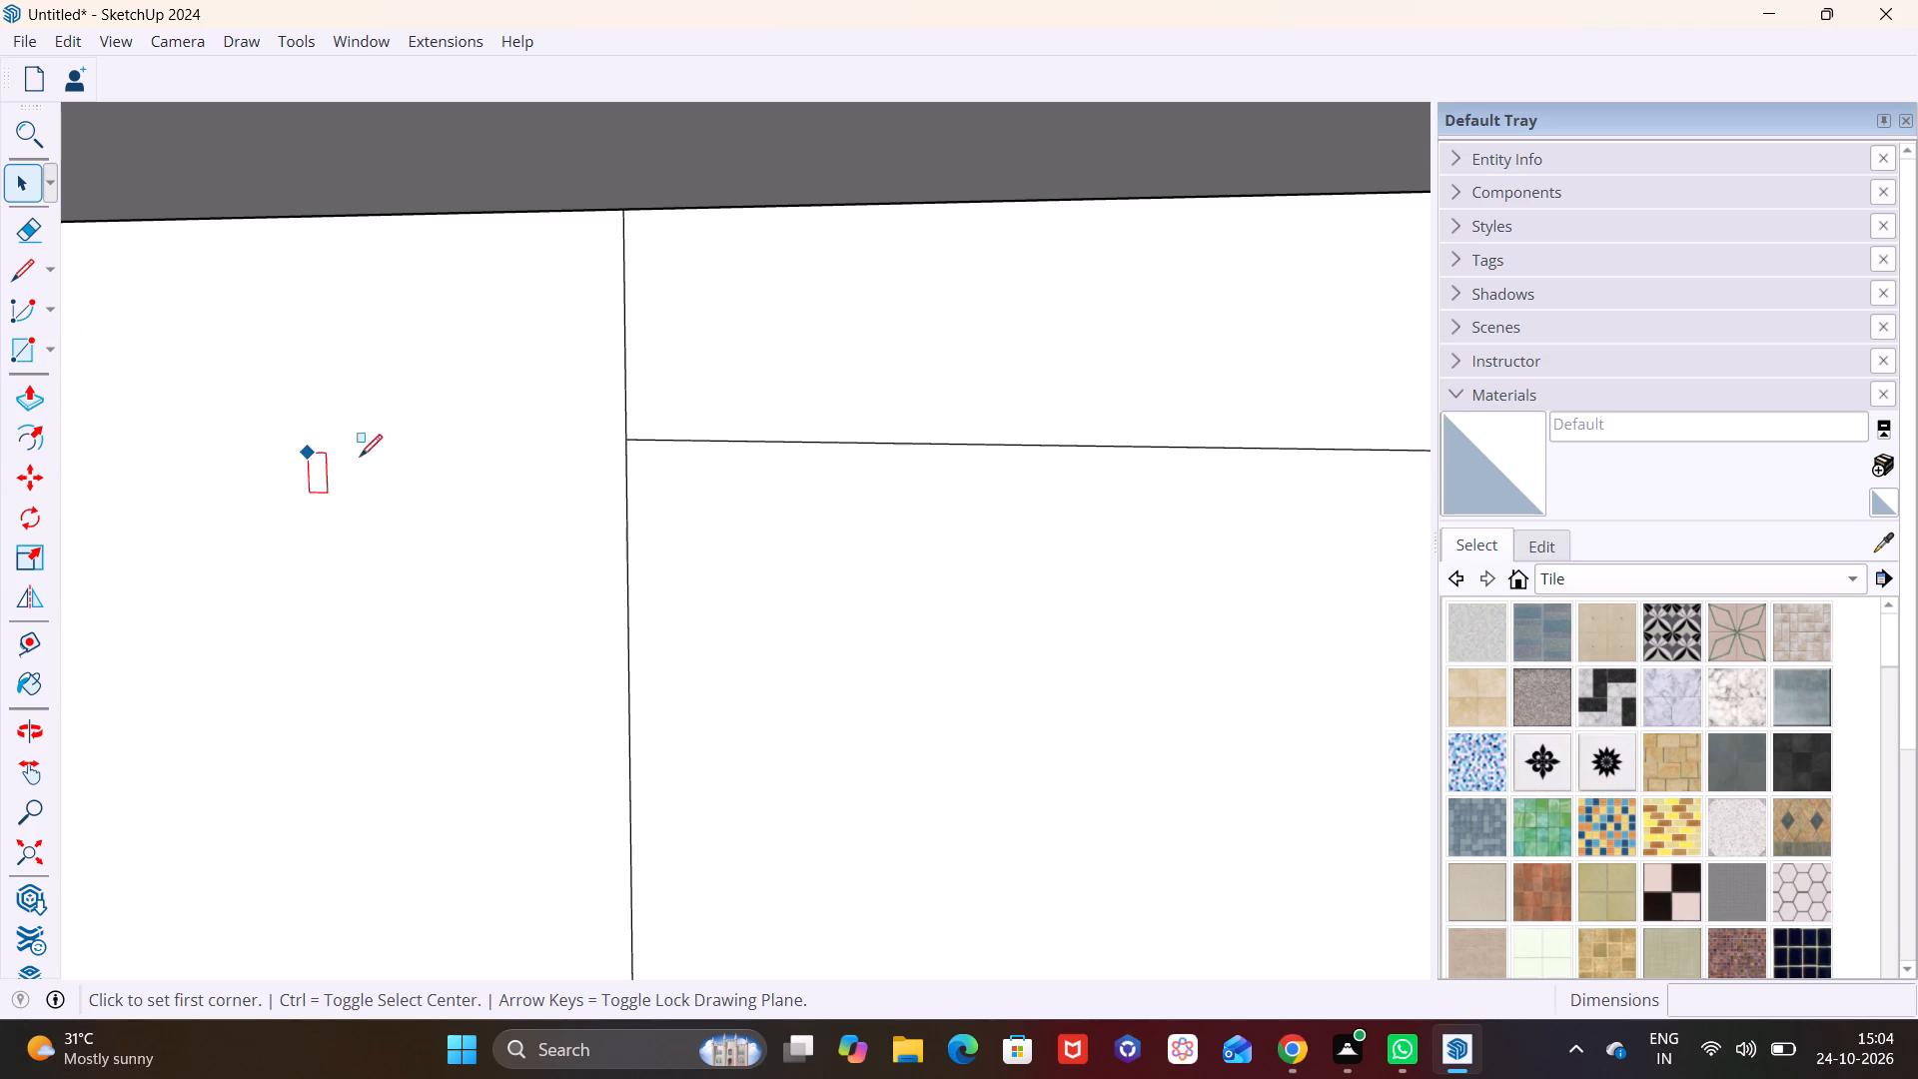
{"action": "left_click", "coordinate": [627, 457]}
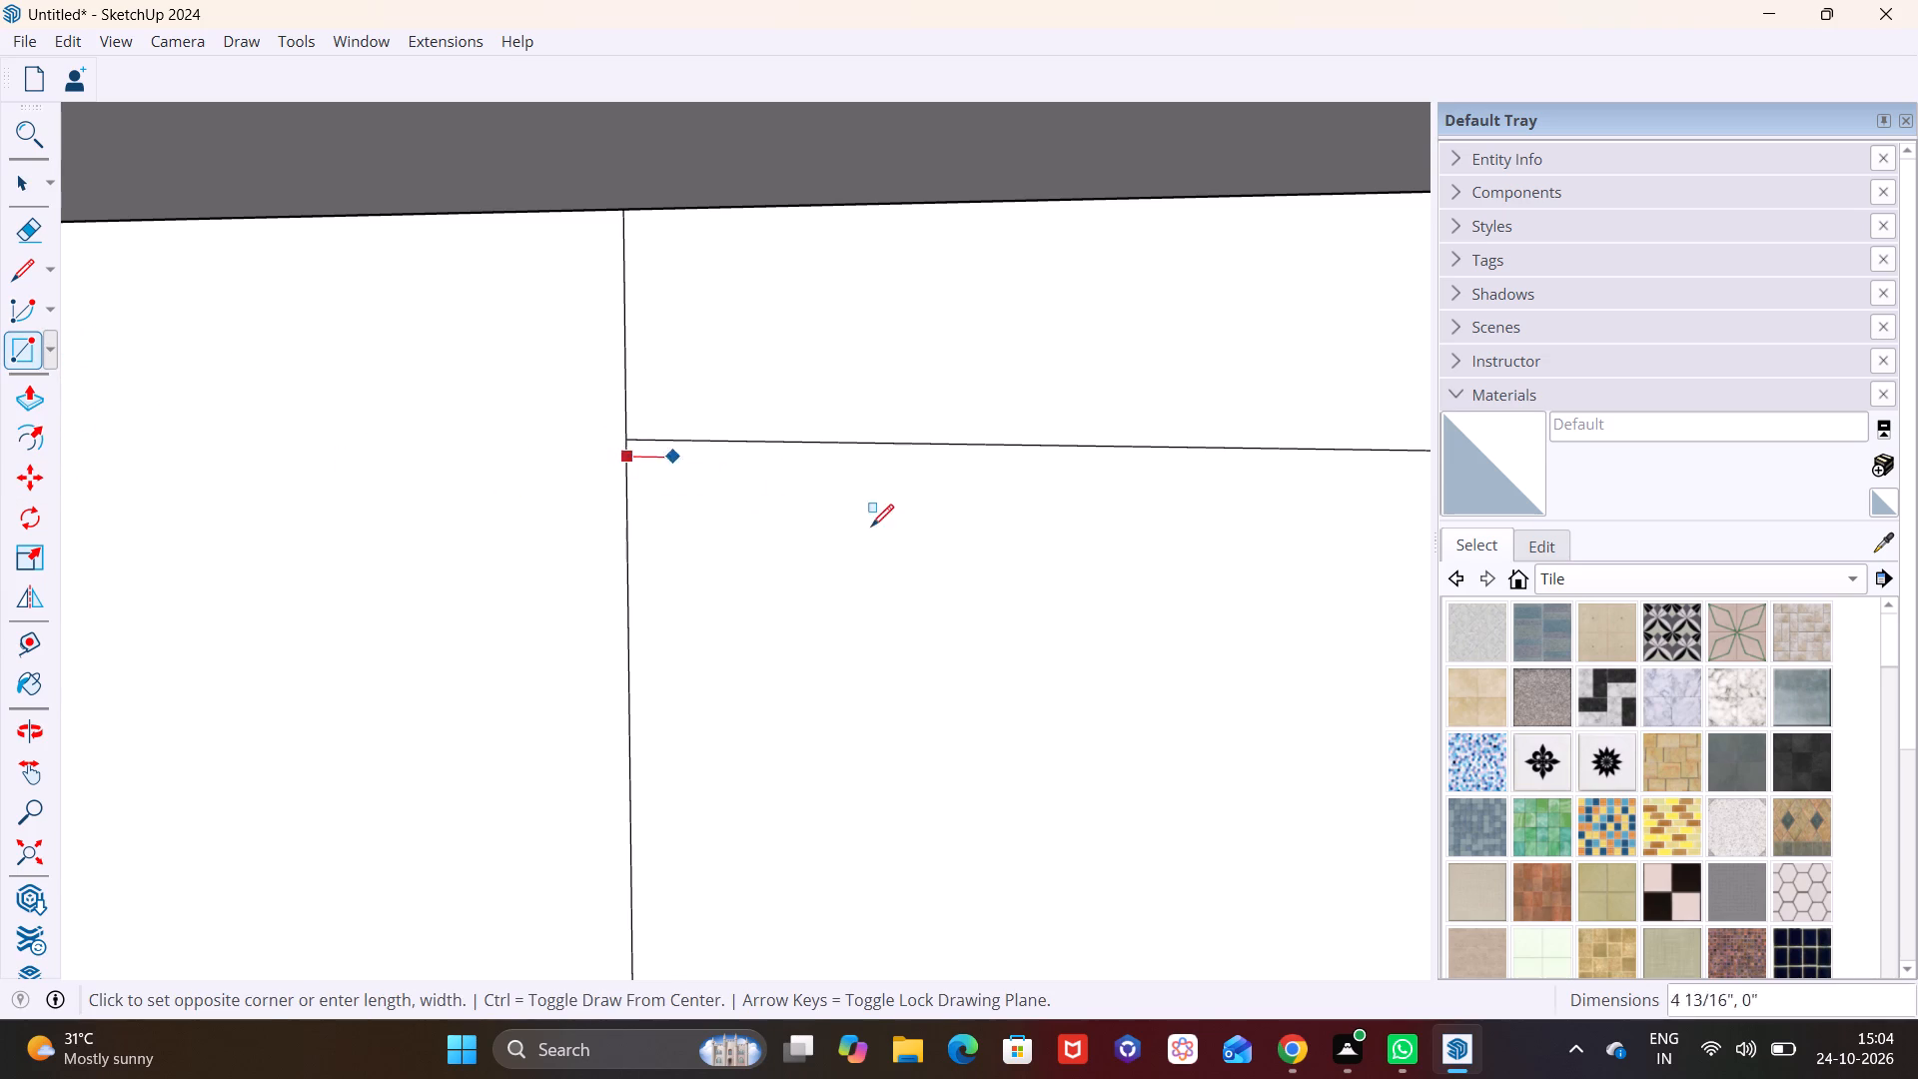
{"action": "scroll", "coordinate": [885, 523], "scroll_direction": "down", "scroll_amount": 11}
{"action": "scroll", "coordinate": [1107, 574], "scroll_direction": "down", "scroll_amount": 9}
{"action": "middle_click_drag", "start_coordinate": [1215, 597], "coordinate": [1212, 597]}
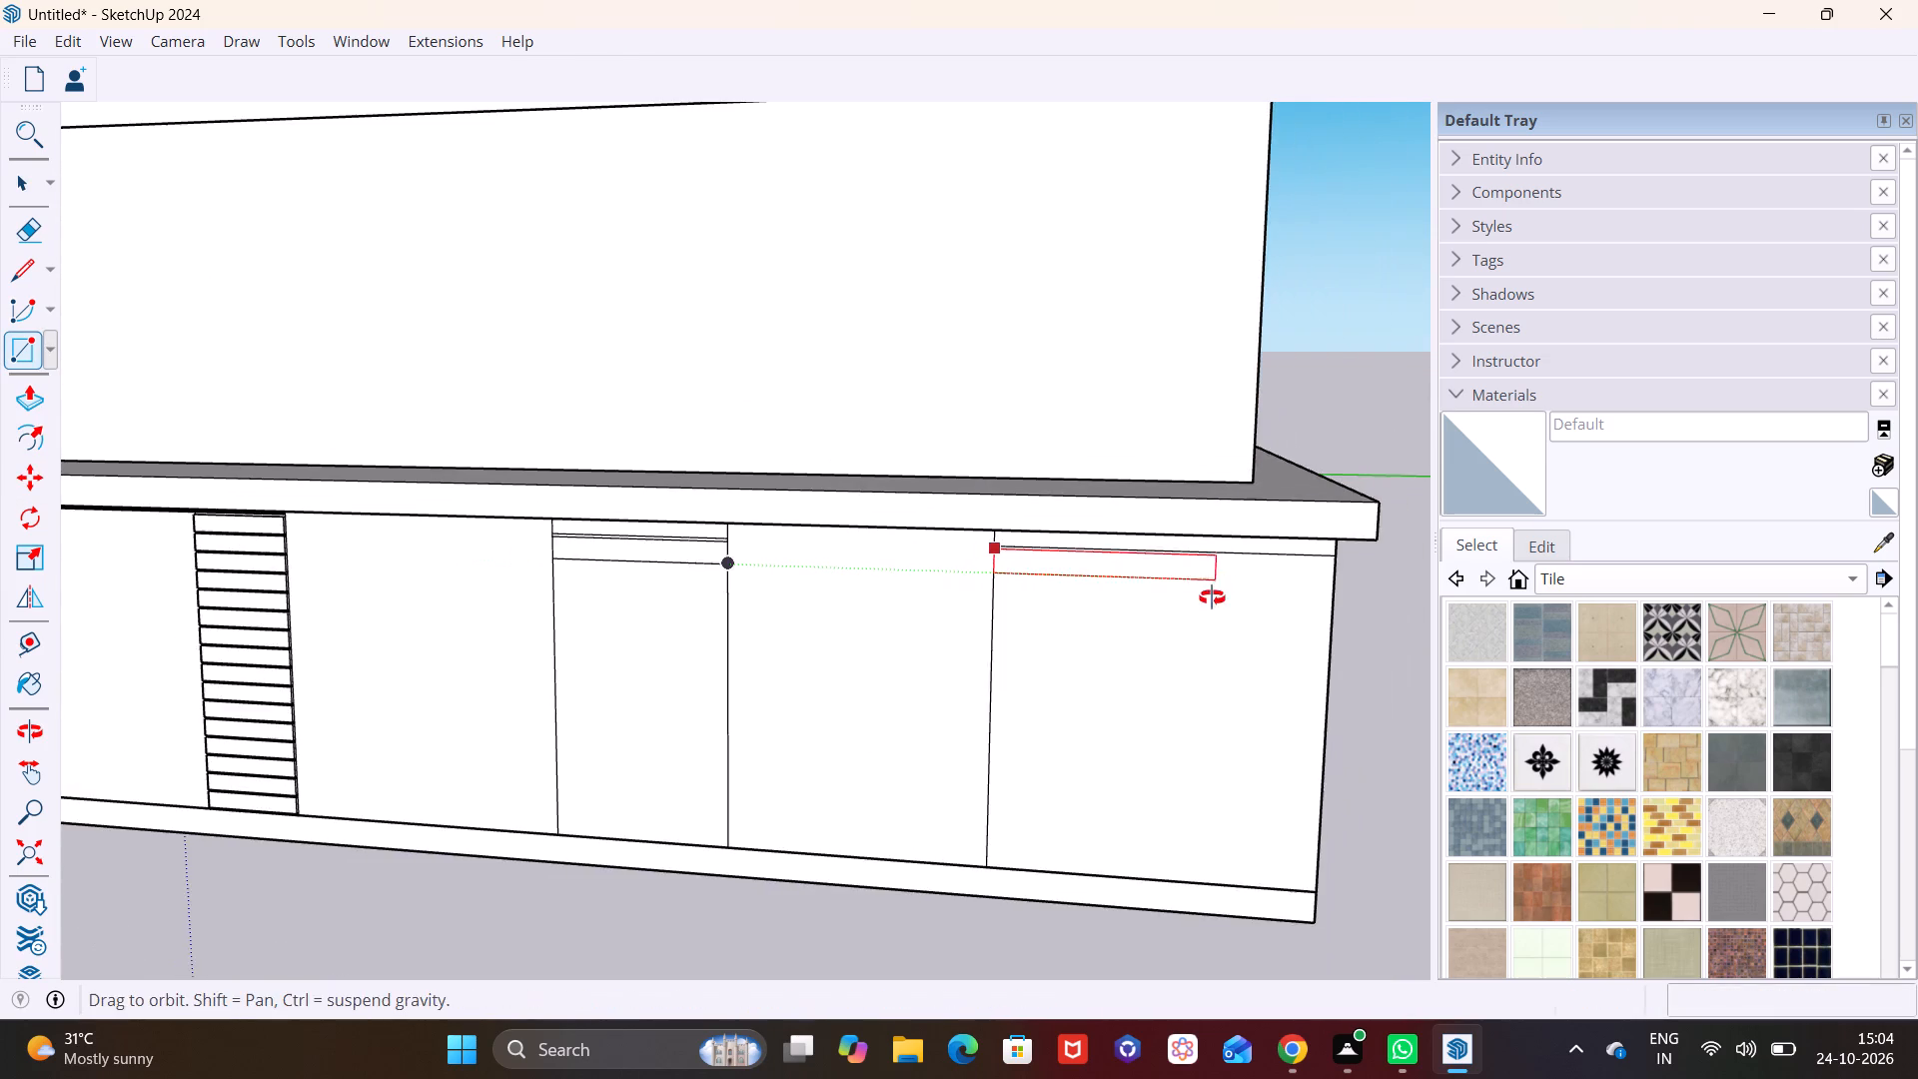
{"action": "middle_click_drag", "start_coordinate": [1212, 597], "coordinate": [961, 582]}
{"action": "scroll", "coordinate": [1033, 563], "scroll_direction": "up", "scroll_amount": 3}
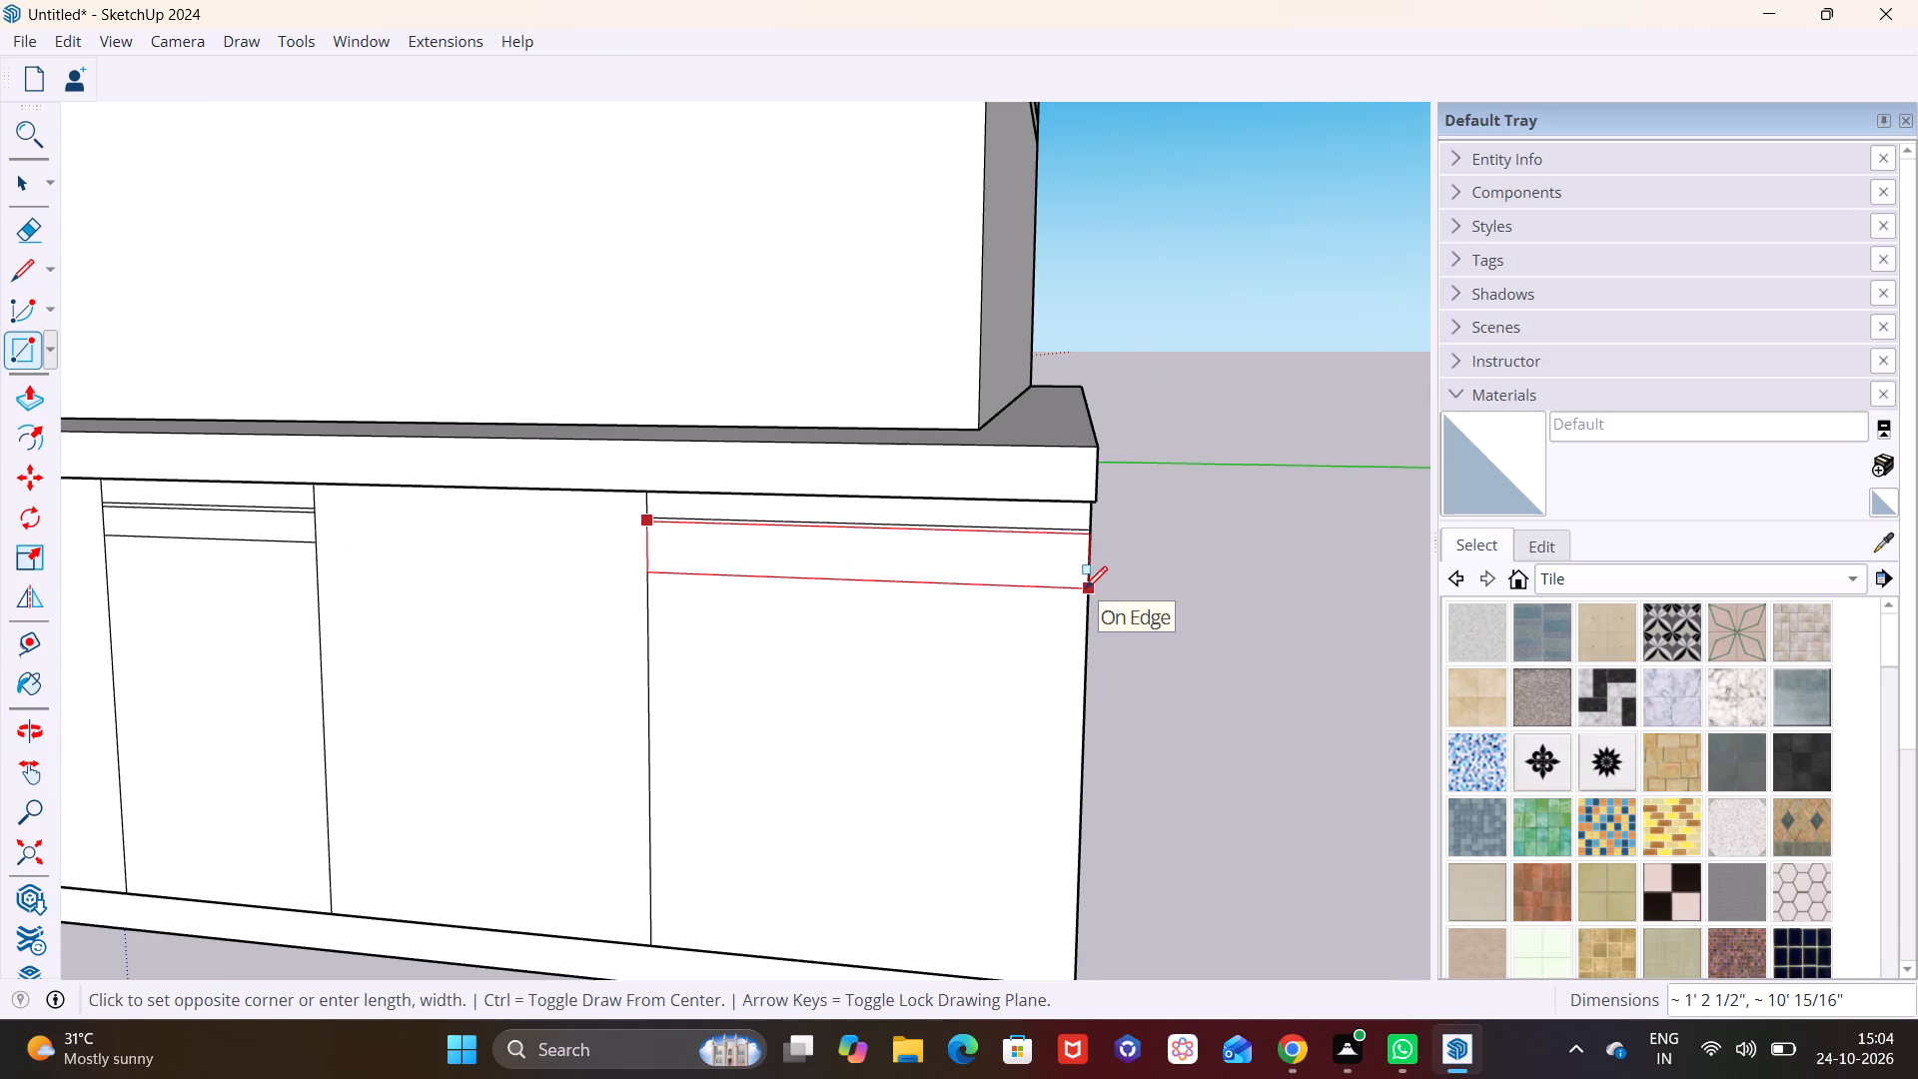
{"action": "left_click", "coordinate": [1088, 579]}
{"action": "key", "text": "space"}
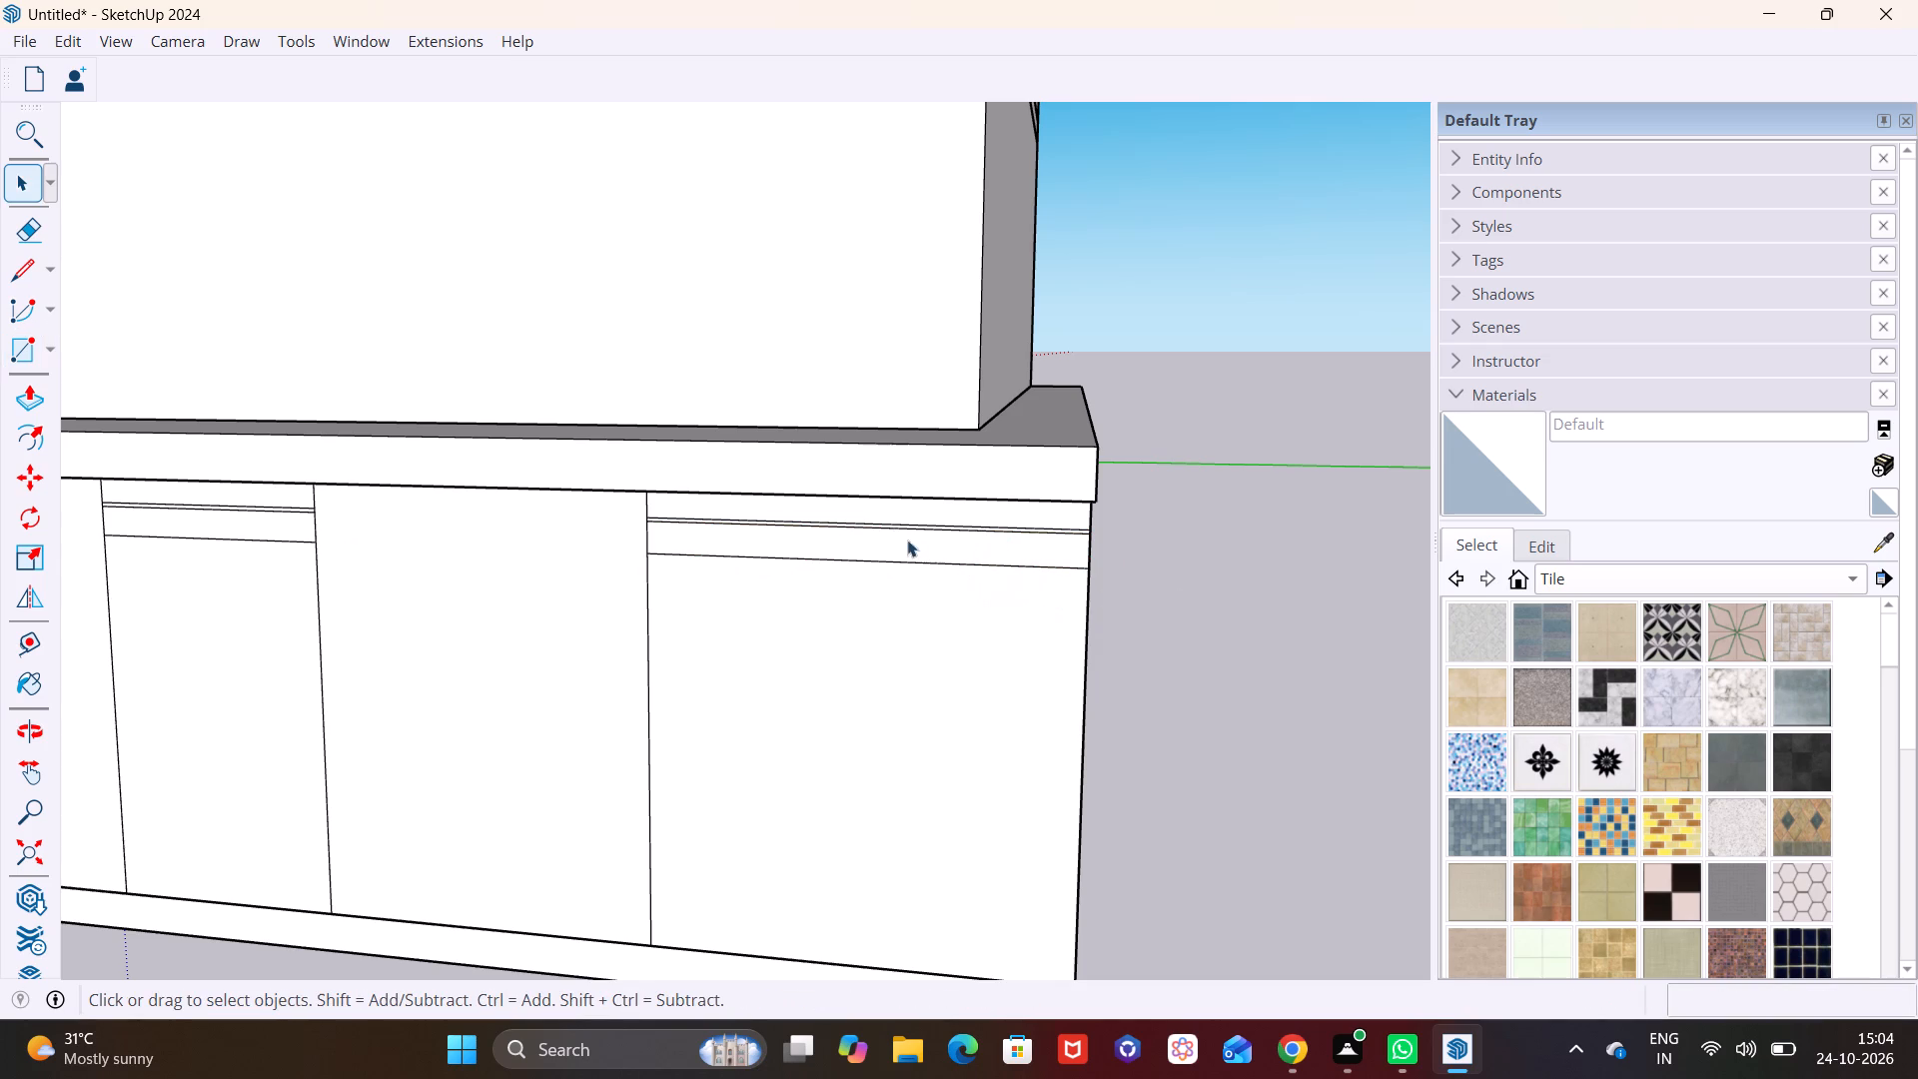
Push/Pull the top rectangle of the strip beside the narrow louvre strip outward about 2 1/4".
{"action": "left_click", "coordinate": [264, 497]}
{"action": "scroll", "coordinate": [347, 435], "scroll_direction": "up", "scroll_amount": 8}
{"action": "middle_click_drag", "start_coordinate": [254, 497], "coordinate": [551, 443], "text": "shift"}
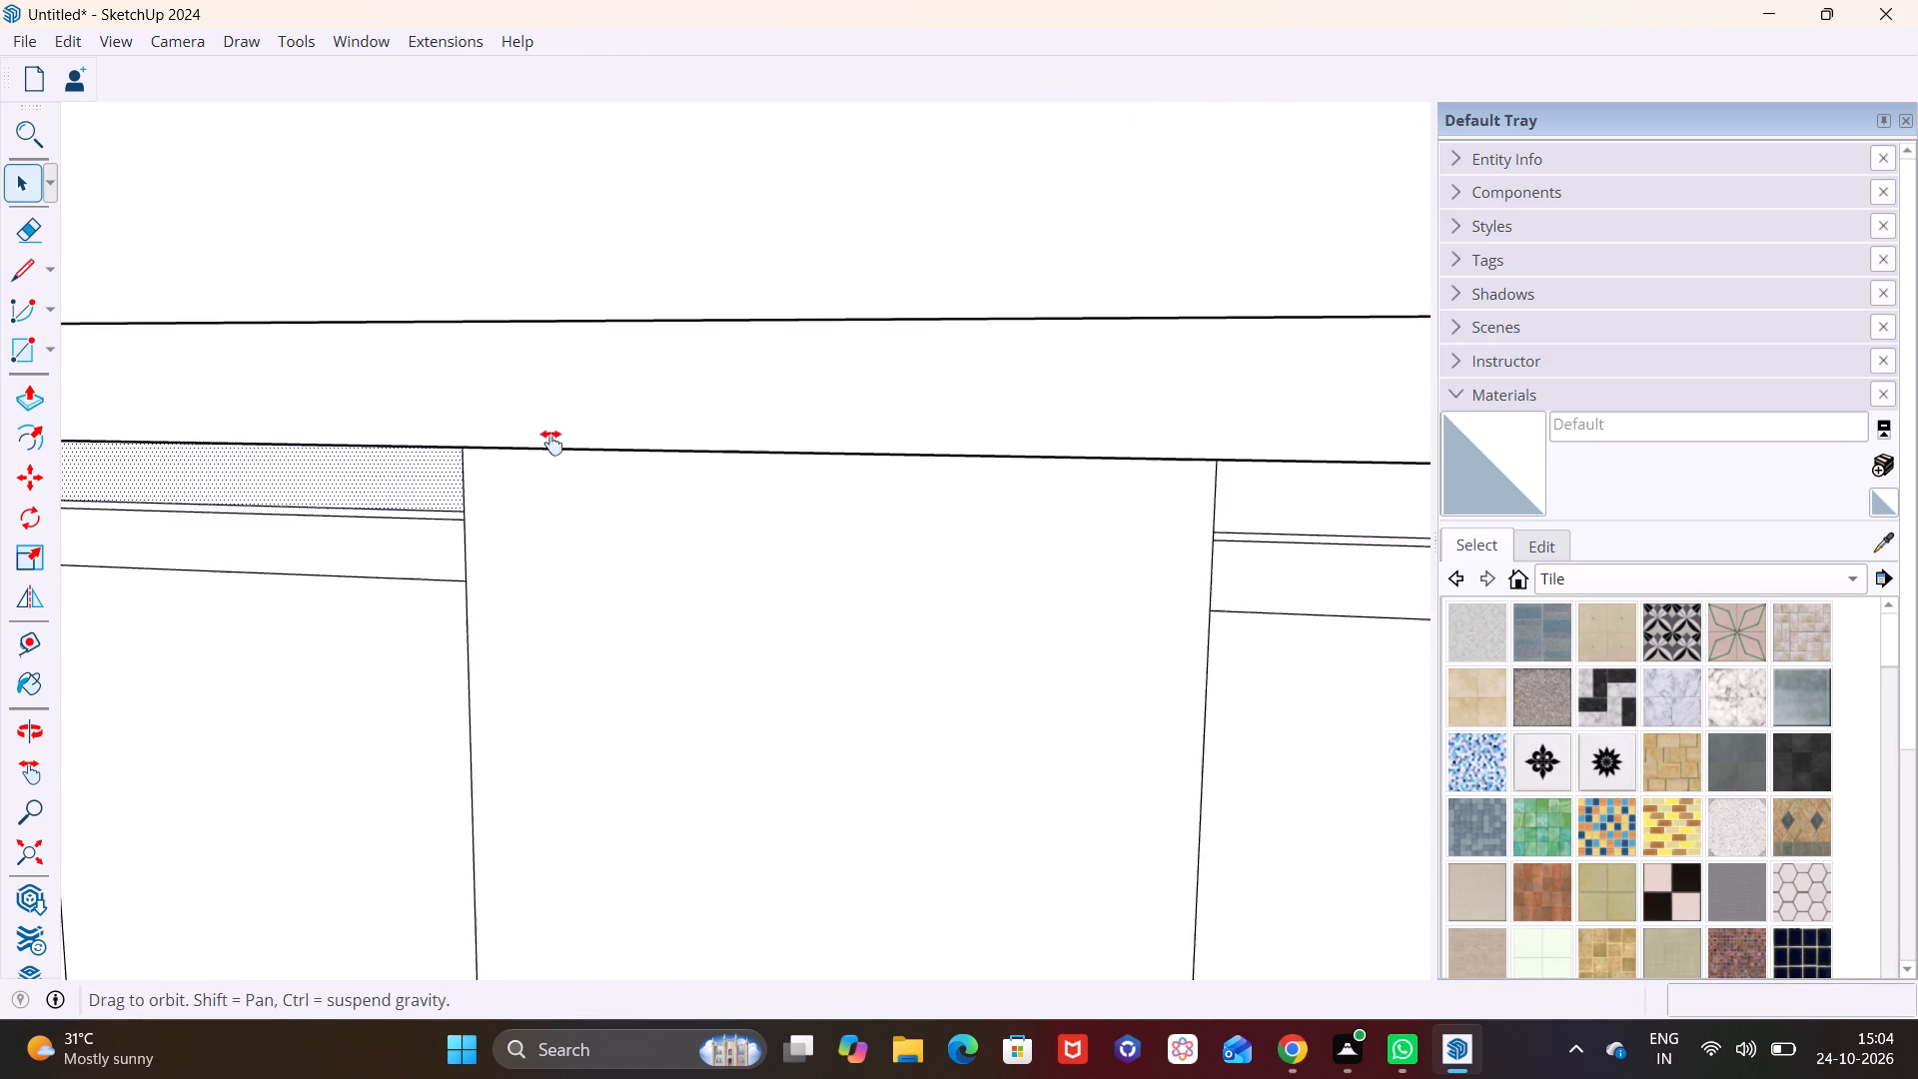
{"action": "middle_click_drag", "start_coordinate": [551, 443], "coordinate": [658, 427], "text": "shift"}
{"action": "scroll", "coordinate": [573, 447], "scroll_direction": "up", "scroll_amount": 3}
{"action": "left_click", "coordinate": [28, 400]}
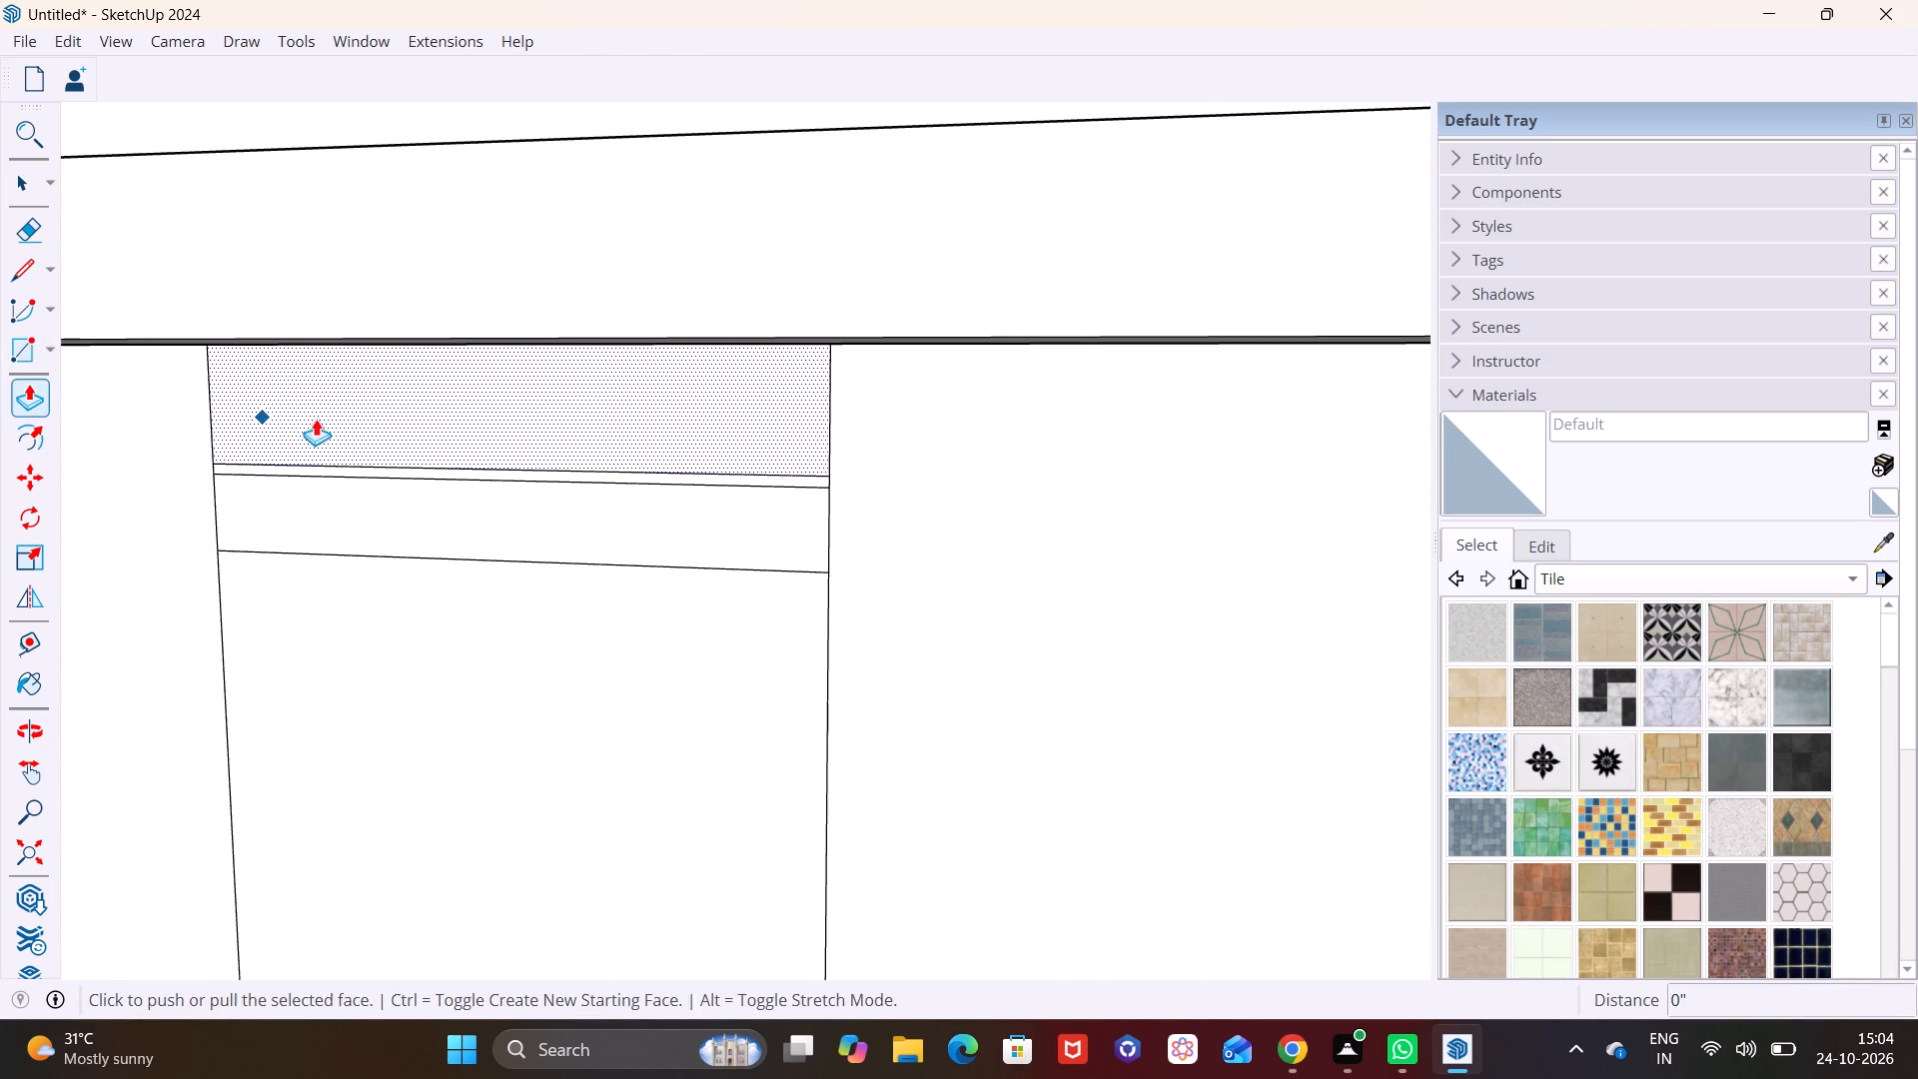
{"action": "left_click", "coordinate": [346, 419]}
{"action": "left_click", "coordinate": [337, 430]}
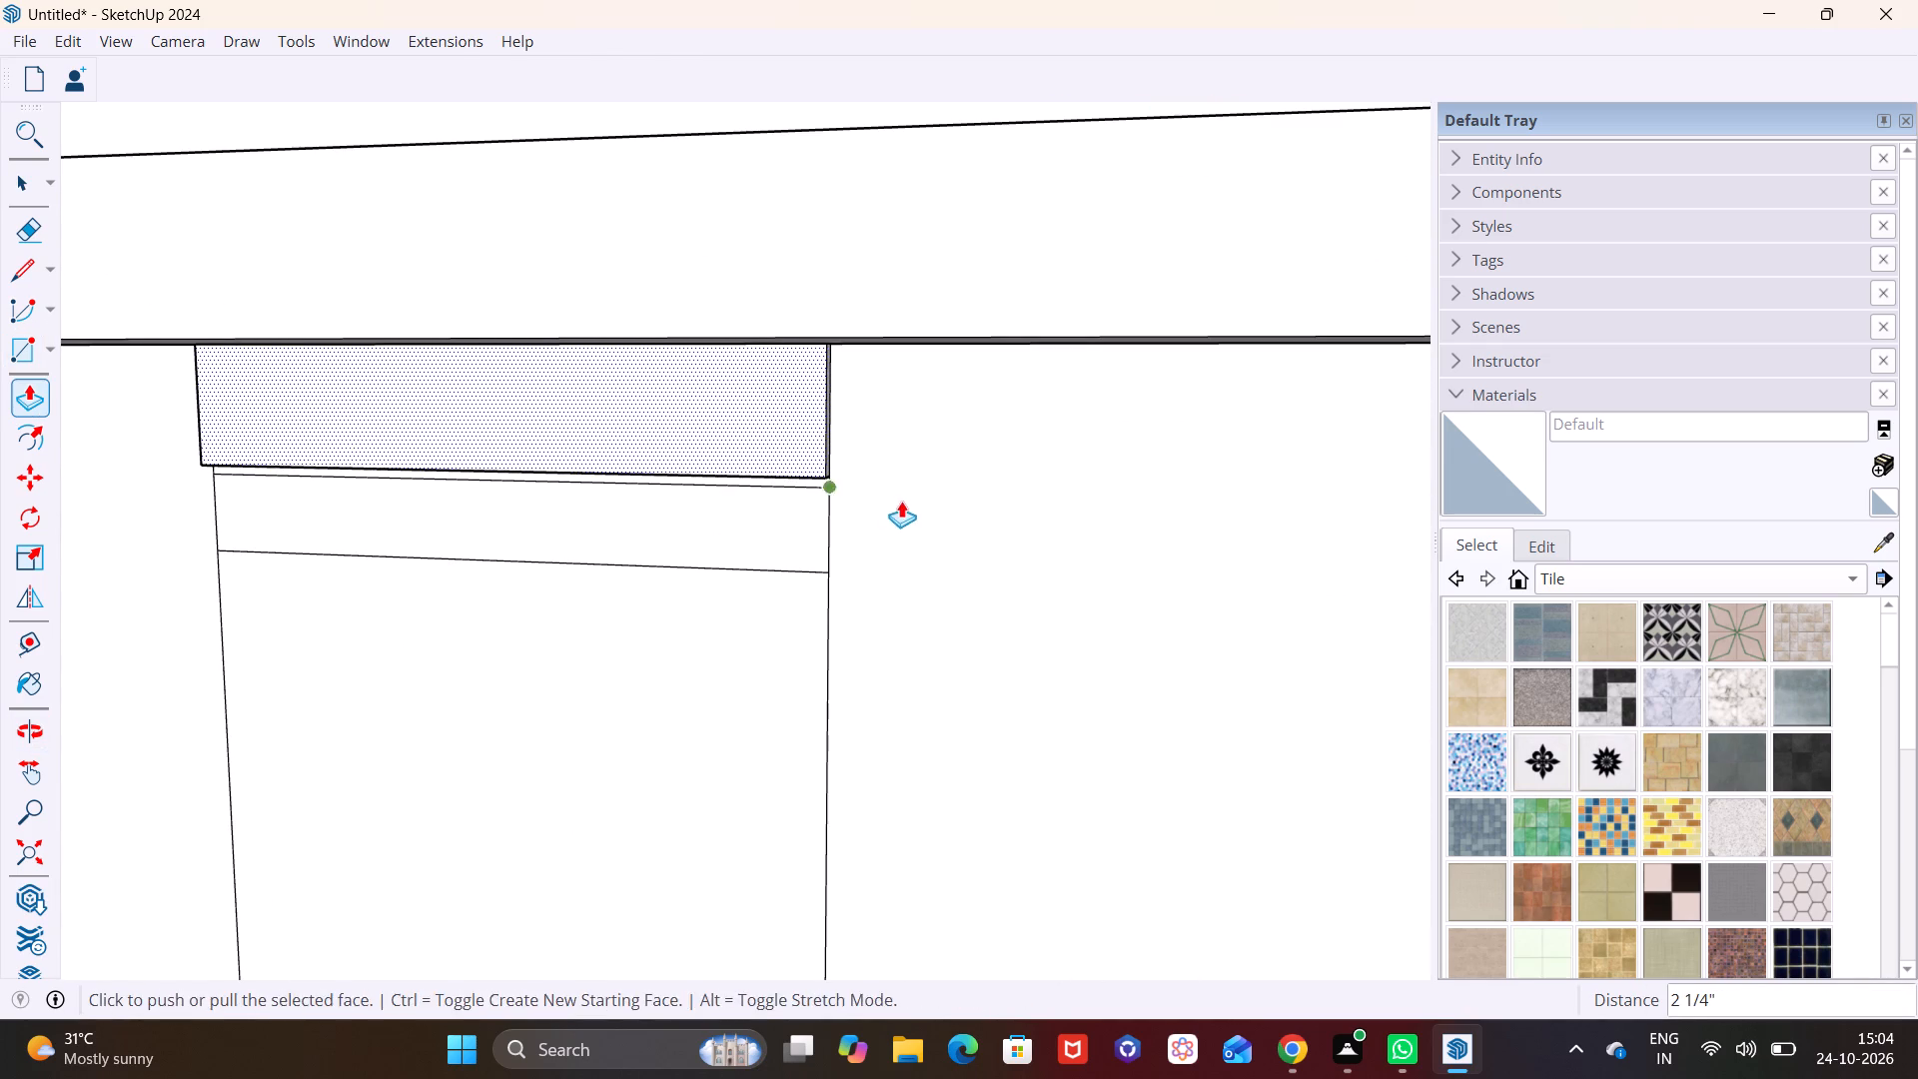
Push/Pull the second rectangle on the same strip outward by the same distance as the top one.
{"action": "scroll", "coordinate": [901, 501], "scroll_direction": "up", "scroll_amount": 1}
{"action": "middle_click_drag", "start_coordinate": [901, 501], "coordinate": [629, 501]}
{"action": "left_click", "coordinate": [27, 195]}
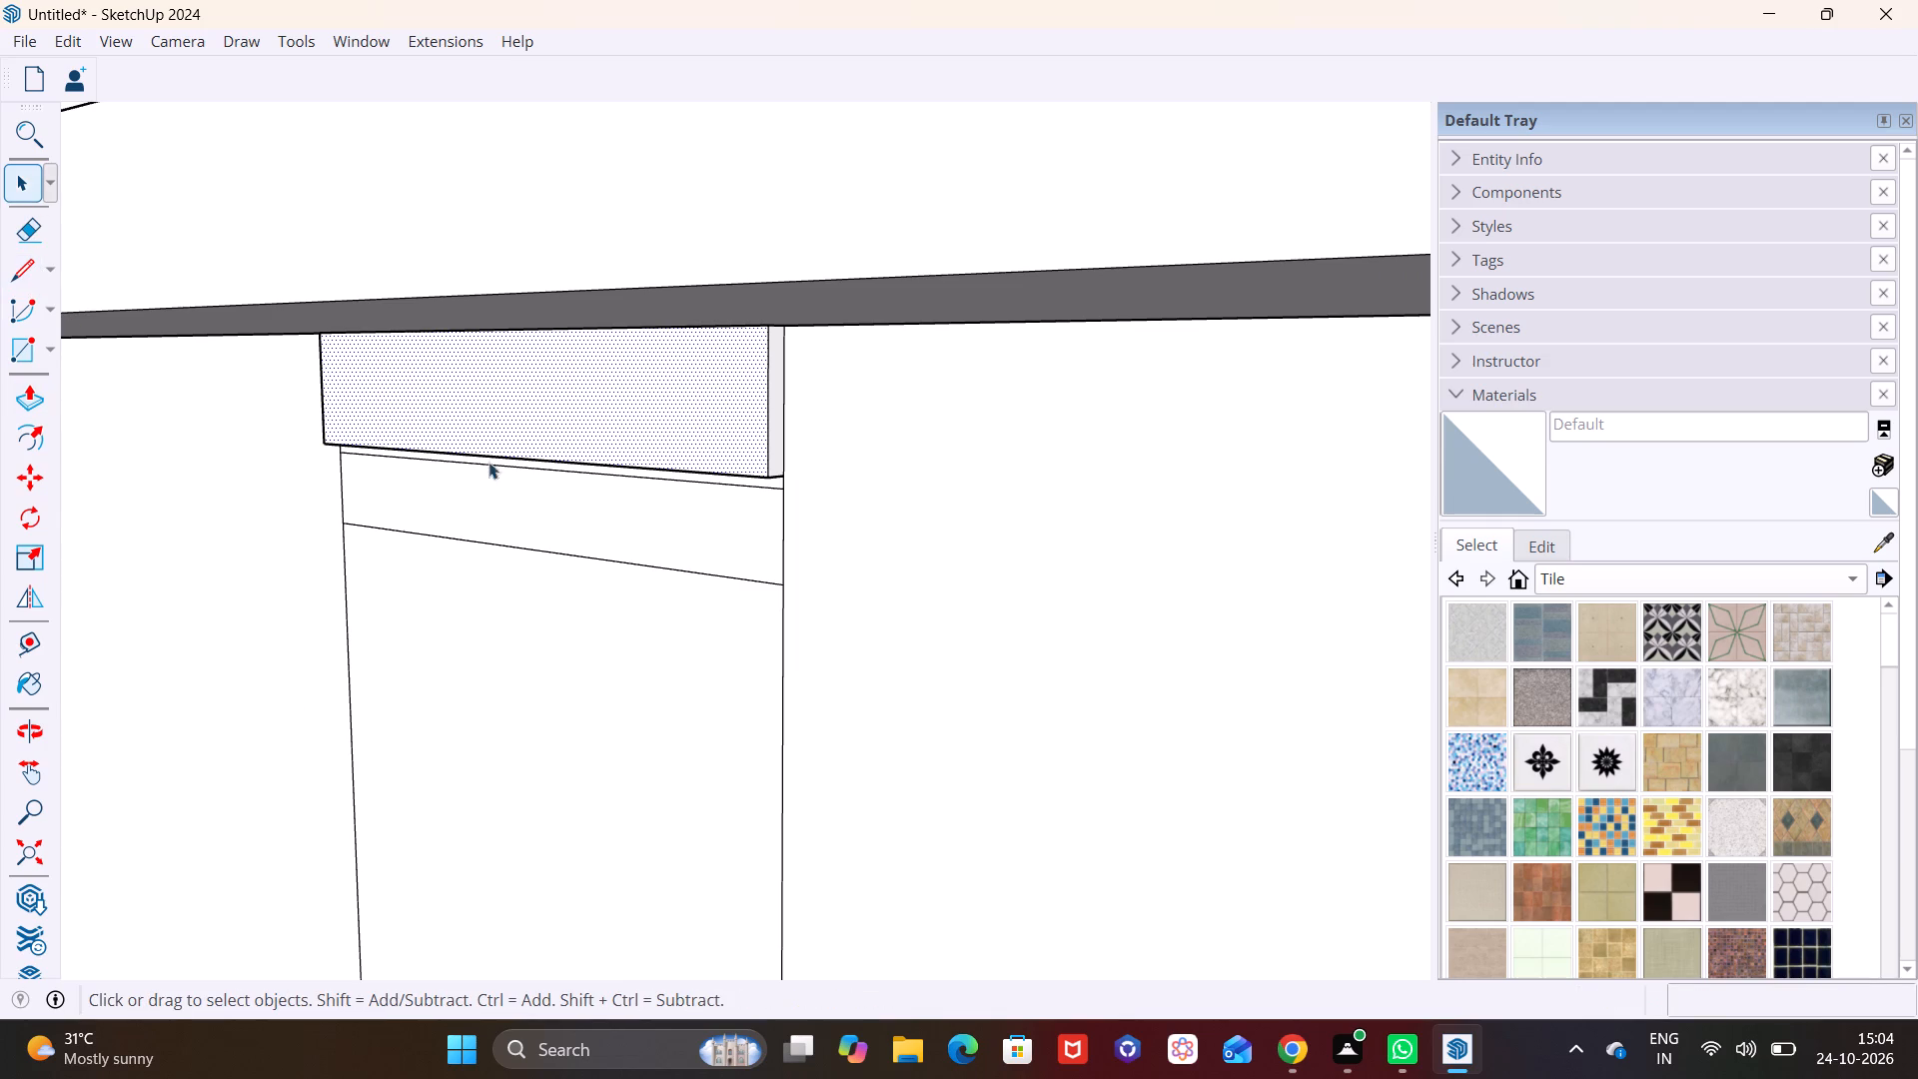
{"action": "left_click", "coordinate": [532, 493]}
{"action": "left_click", "coordinate": [36, 398]}
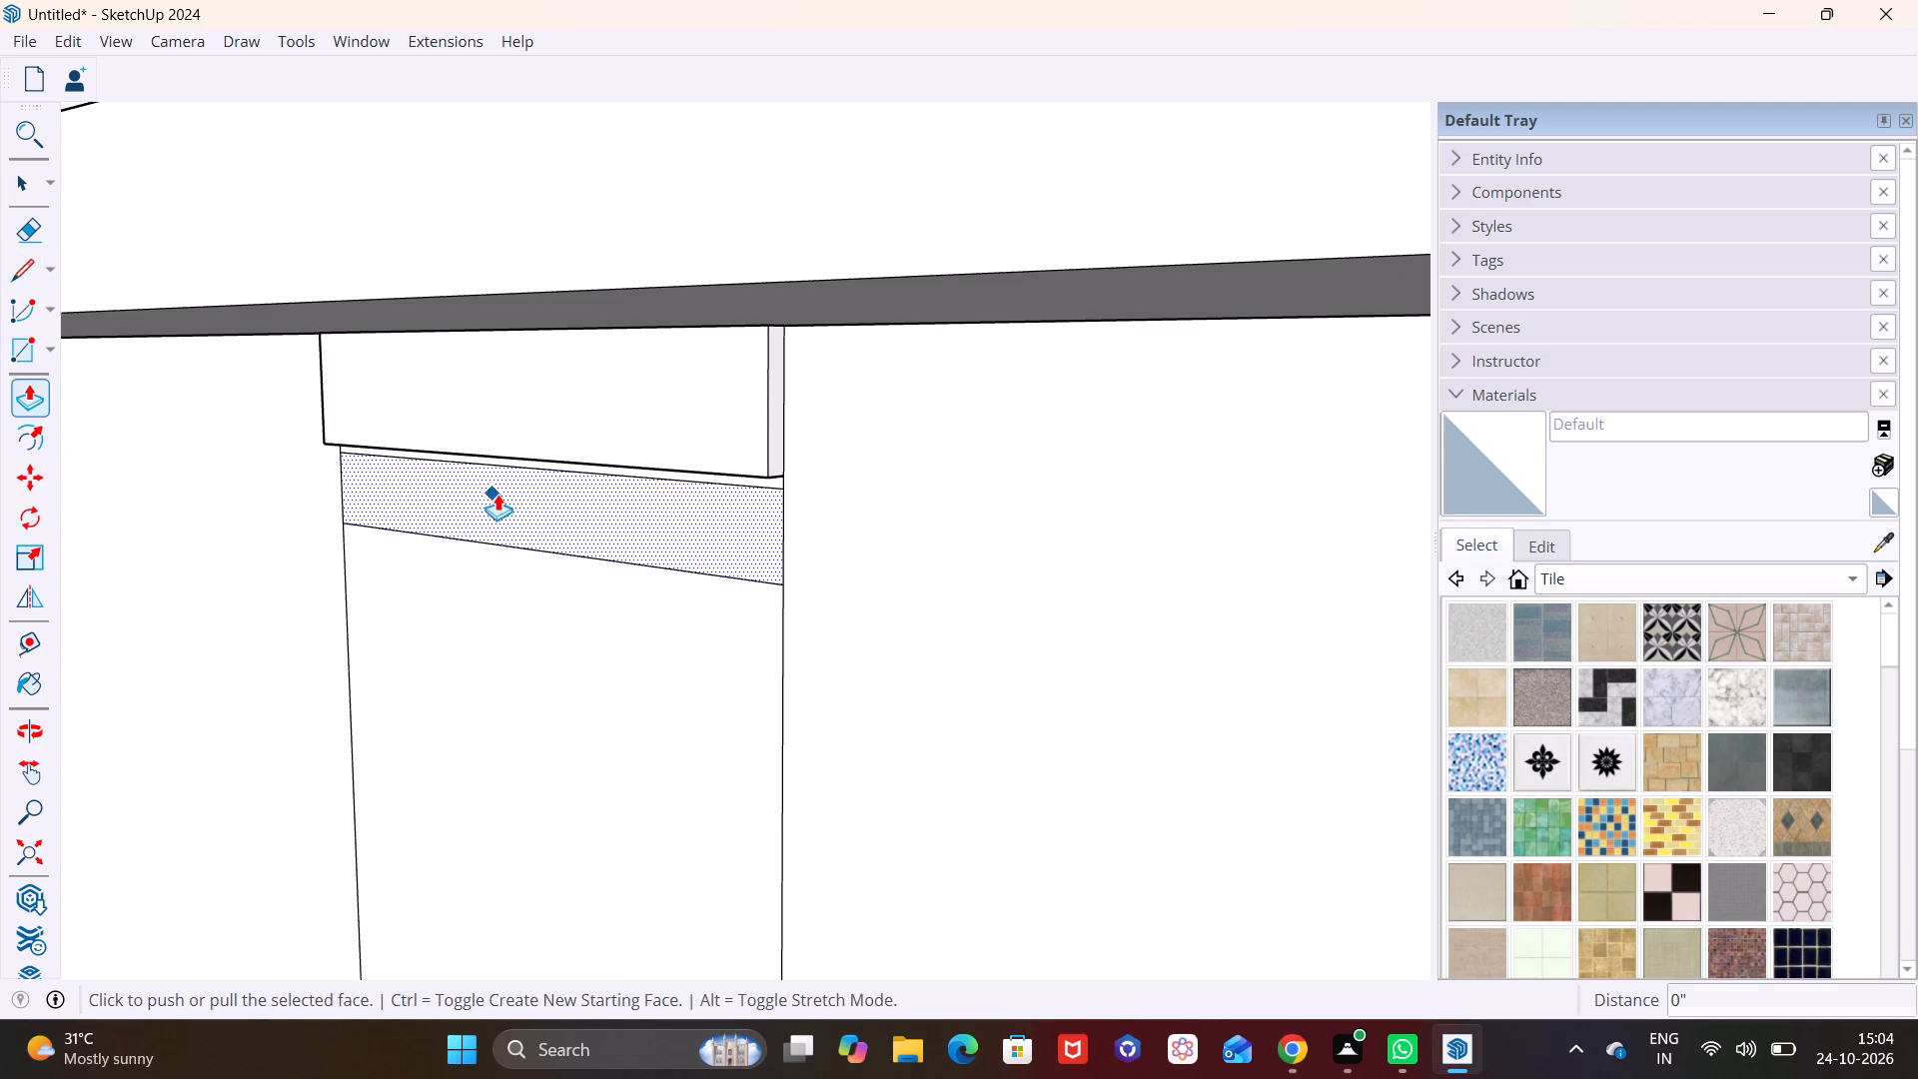
{"action": "double_click", "coordinate": [499, 494]}
{"action": "scroll", "coordinate": [689, 545], "scroll_direction": "up", "scroll_amount": 5}
{"action": "key", "text": "space"}
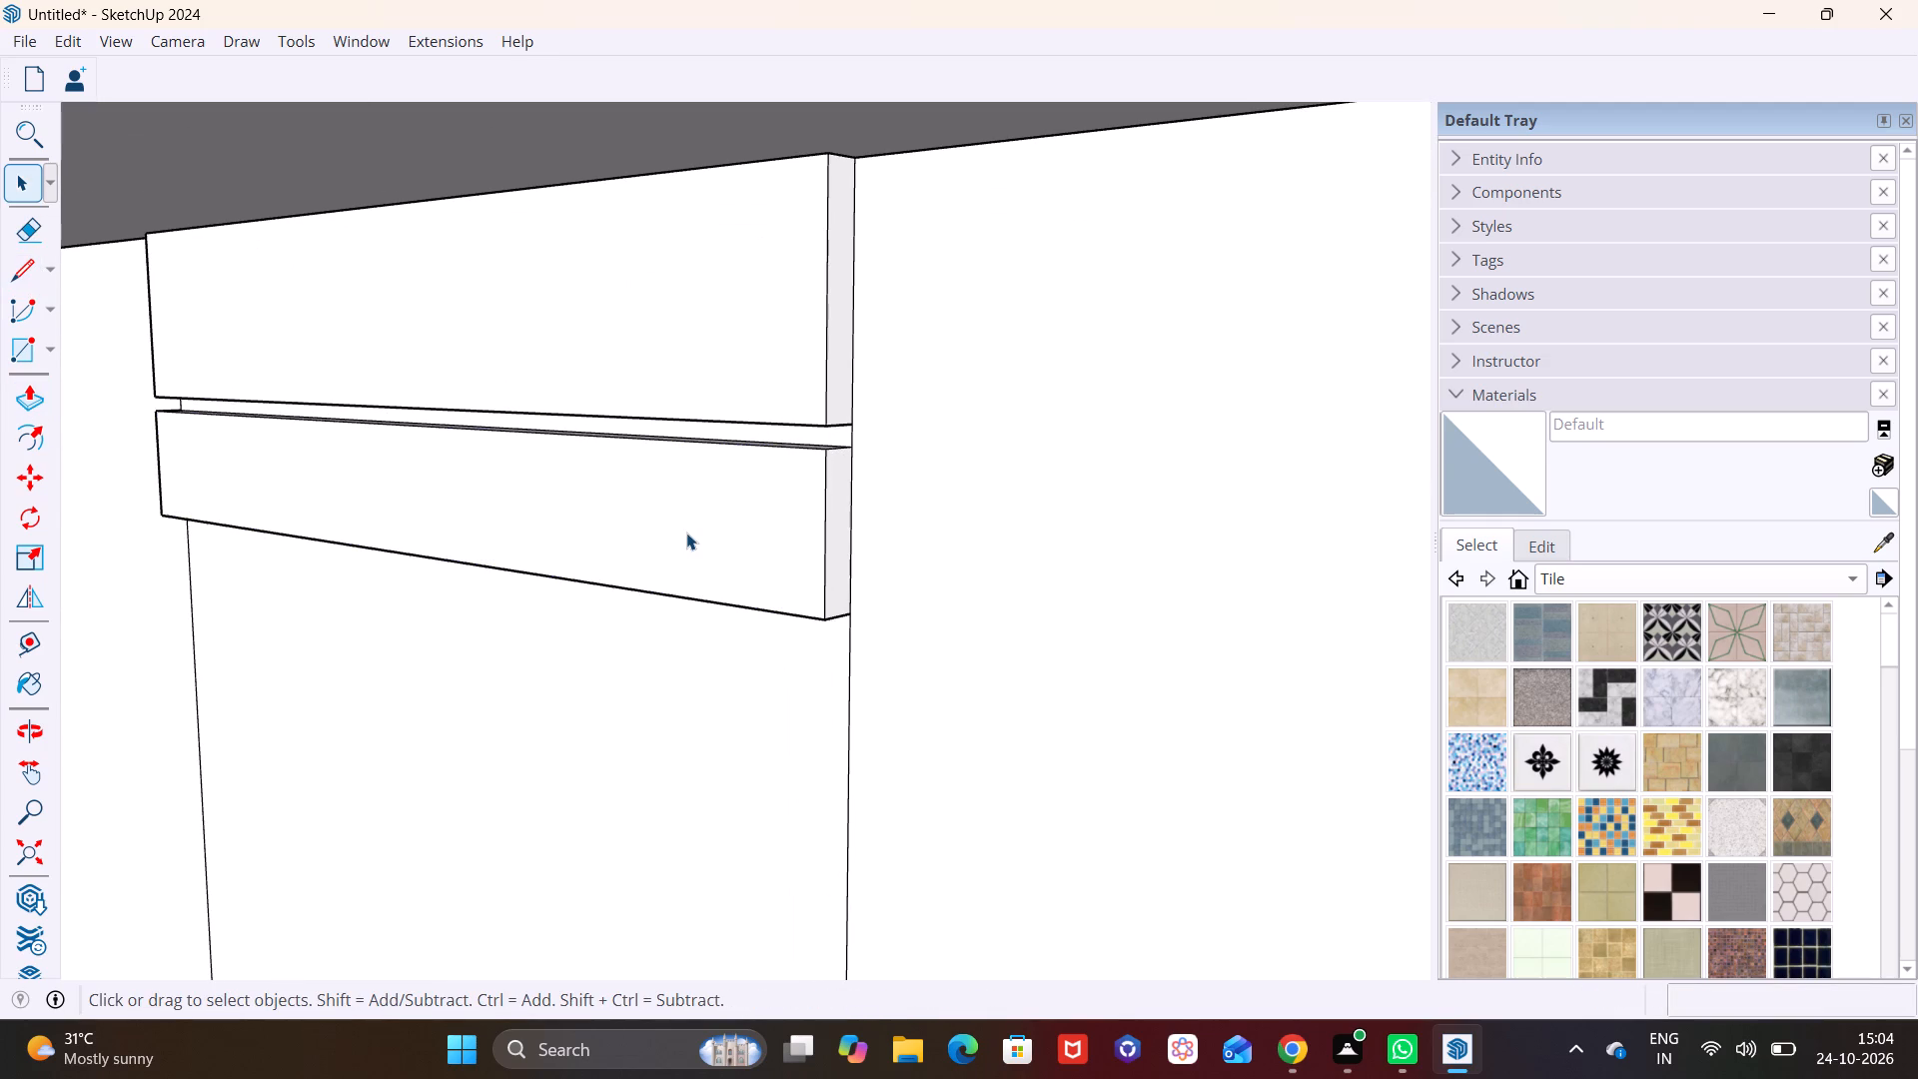
Copy the strip's second slat about 9 9/16" straight down and array it as 10 evenly spaced copies.
{"action": "double_click", "coordinate": [686, 533]}
{"action": "double_click", "coordinate": [836, 543], "text": "ctrl"}
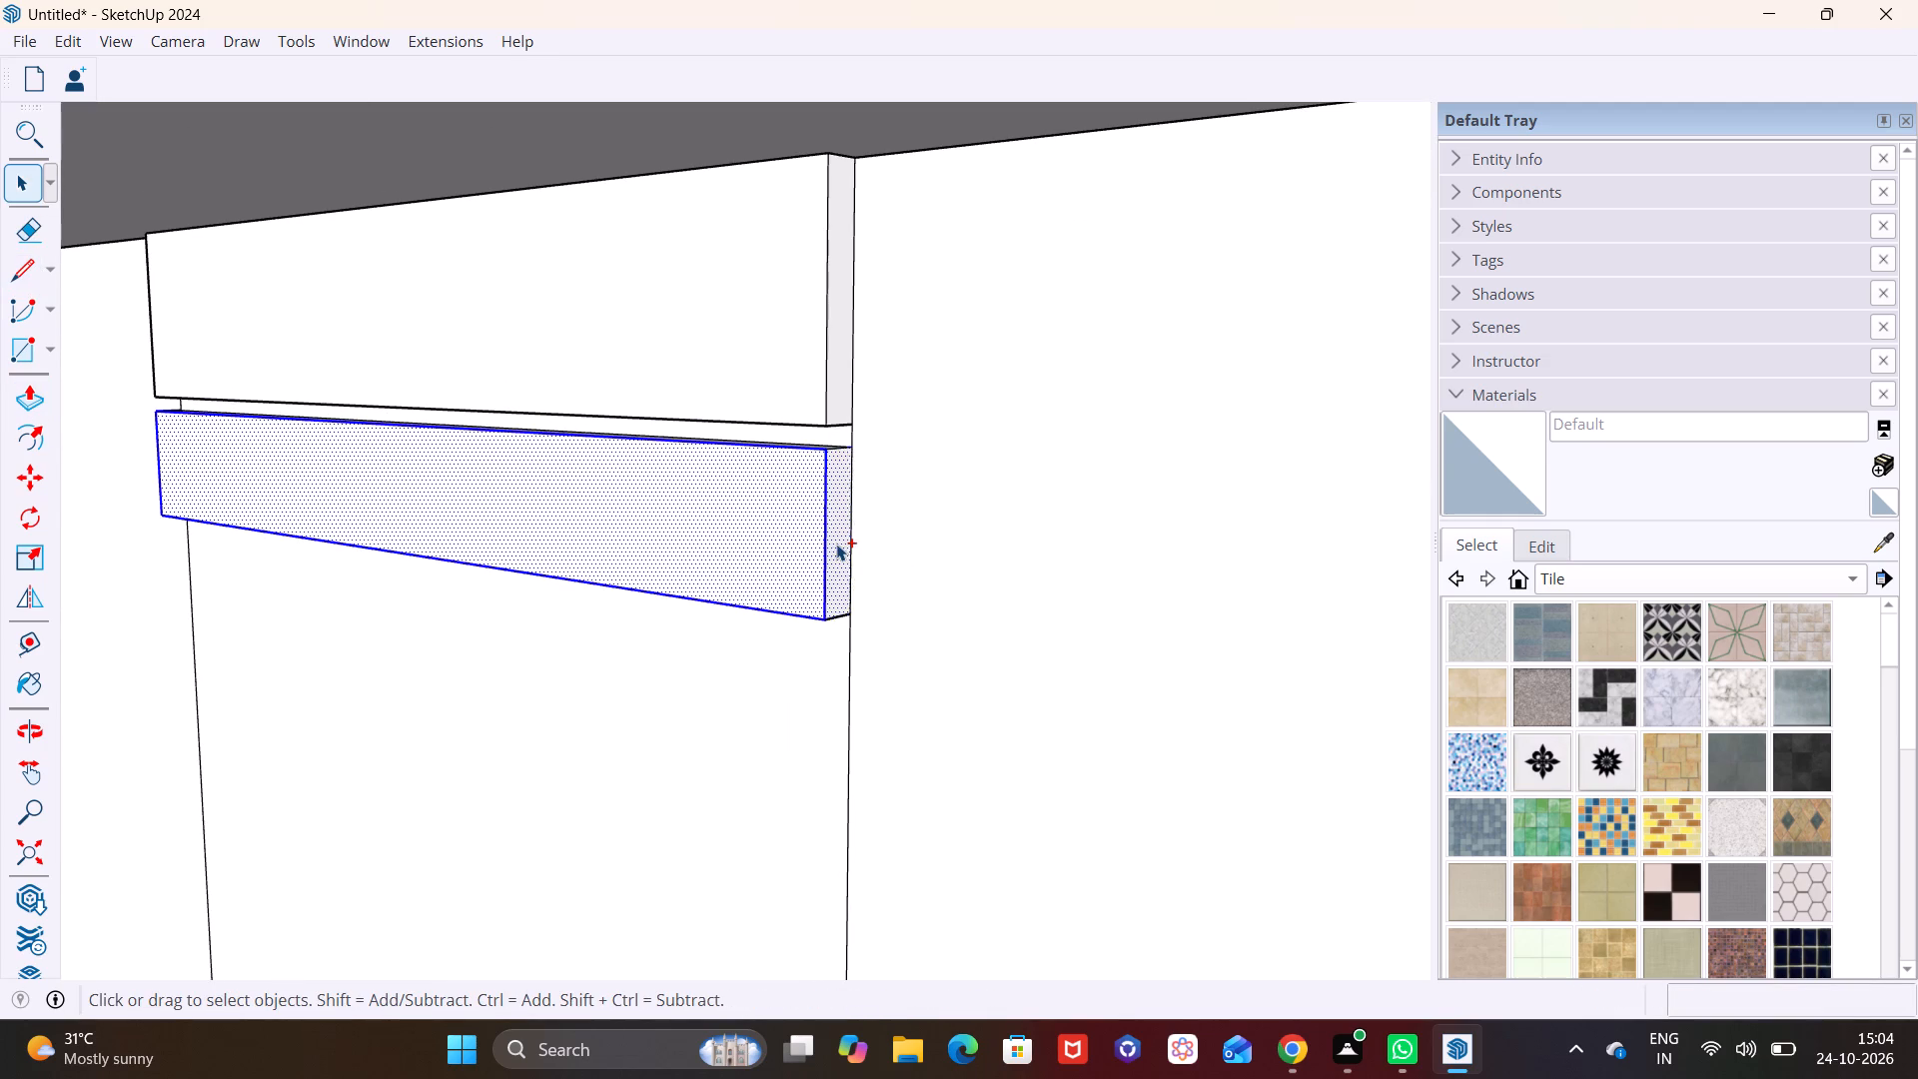
{"action": "scroll", "coordinate": [806, 449], "scroll_direction": "up", "scroll_amount": 11}
{"action": "double_click", "coordinate": [831, 474], "text": "ctrl"}
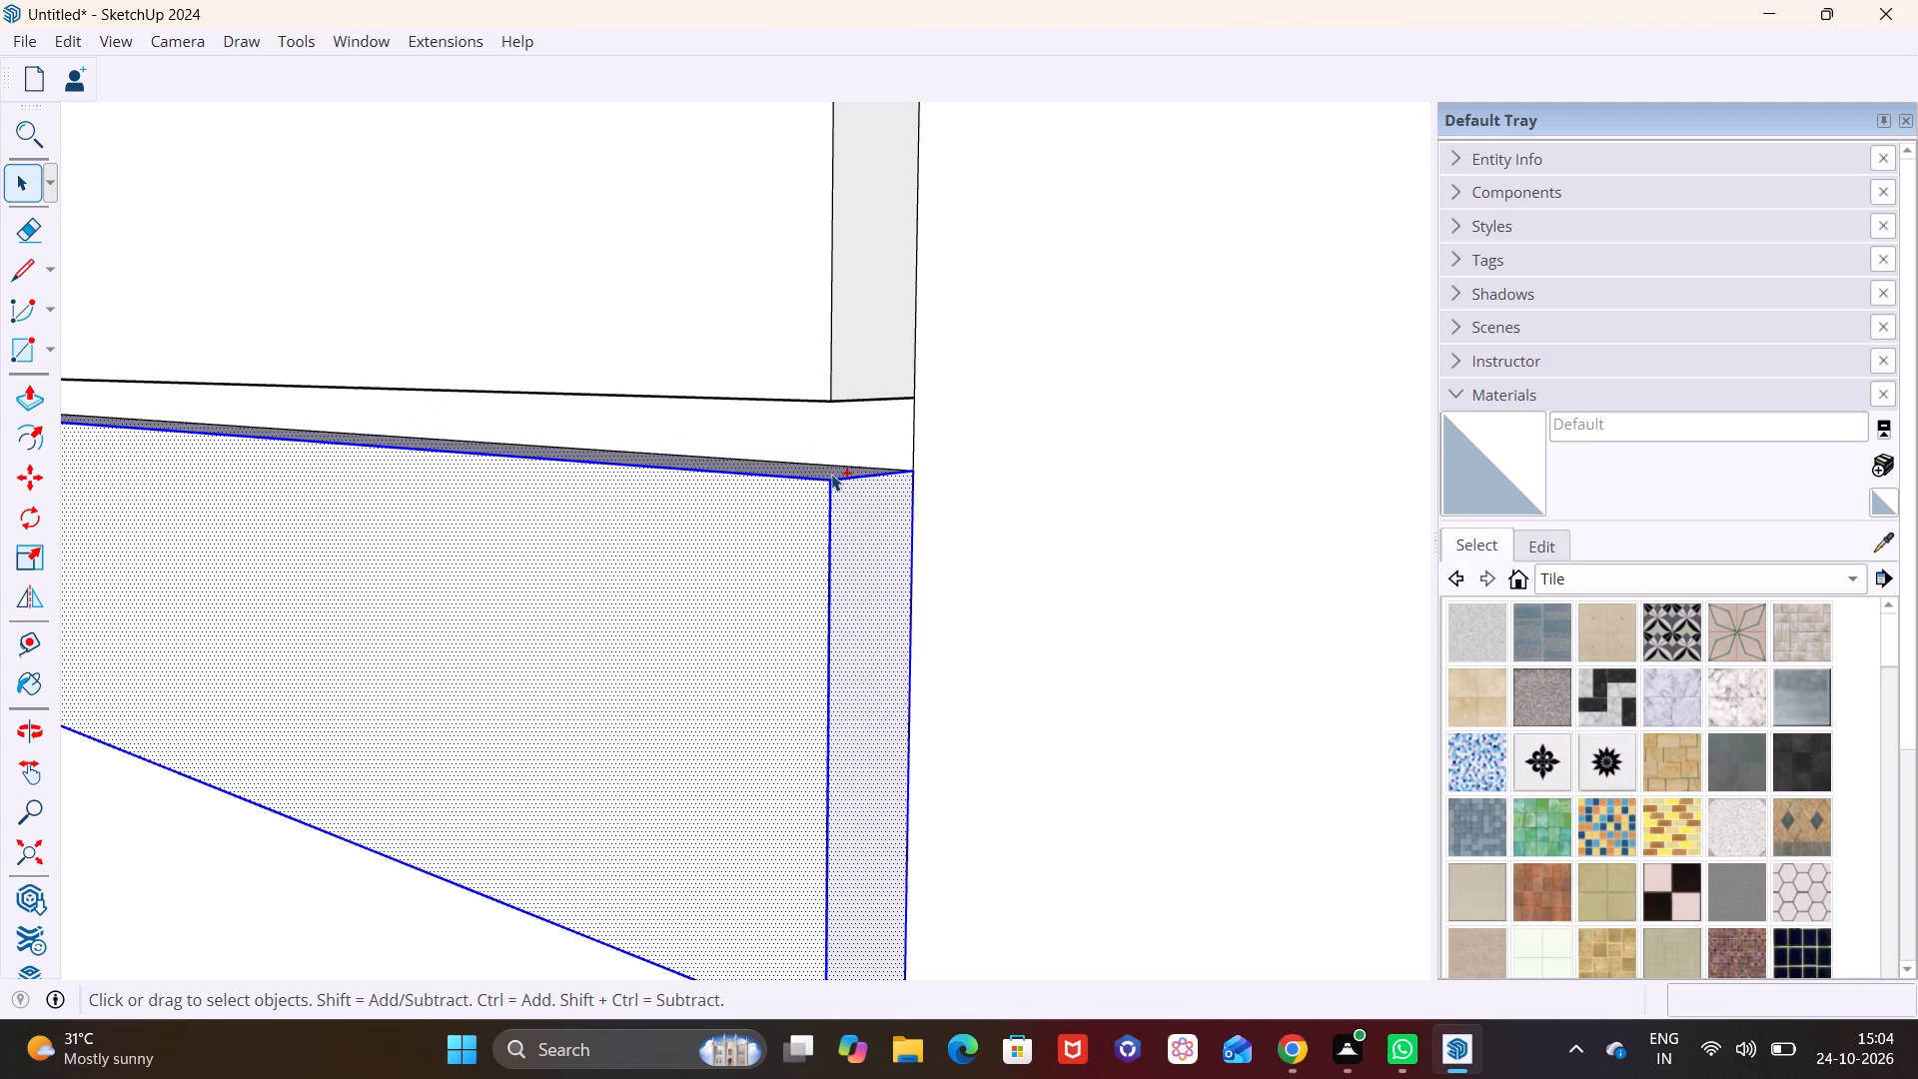
{"action": "scroll", "coordinate": [775, 622], "scroll_direction": "down", "scroll_amount": 7}
{"action": "middle_click_drag", "start_coordinate": [810, 704], "coordinate": [841, 401], "text": "shift"}
{"action": "middle_click_drag", "start_coordinate": [772, 590], "coordinate": [828, 342]}
{"action": "double_click", "coordinate": [797, 567], "text": "ctrl"}
{"action": "scroll", "coordinate": [618, 526], "scroll_direction": "down", "scroll_amount": 13}
{"action": "middle_click_drag", "start_coordinate": [476, 552], "coordinate": [509, 573]}
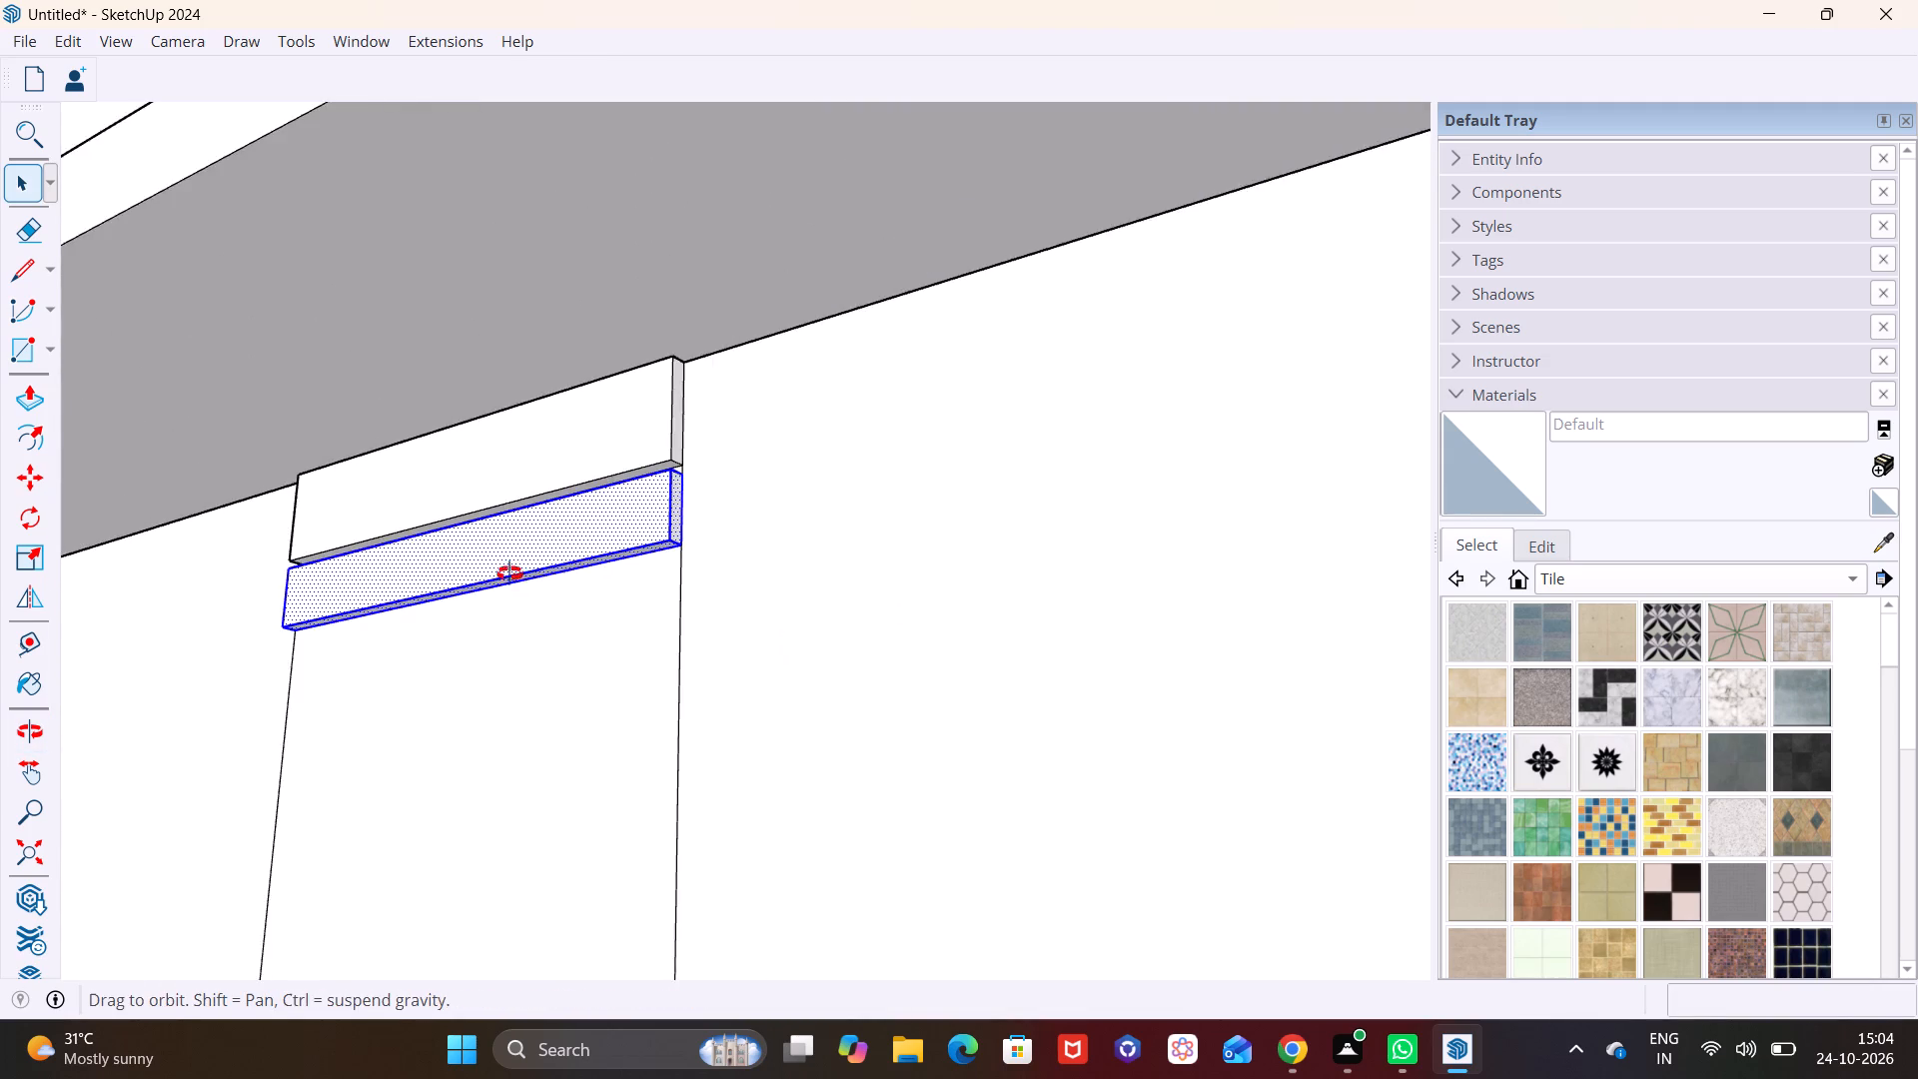
{"action": "middle_click_drag", "start_coordinate": [509, 573], "coordinate": [1280, 685]}
{"action": "scroll", "coordinate": [478, 599], "scroll_direction": "up", "scroll_amount": 9}
{"action": "double_click", "coordinate": [384, 499], "text": "ctrl"}
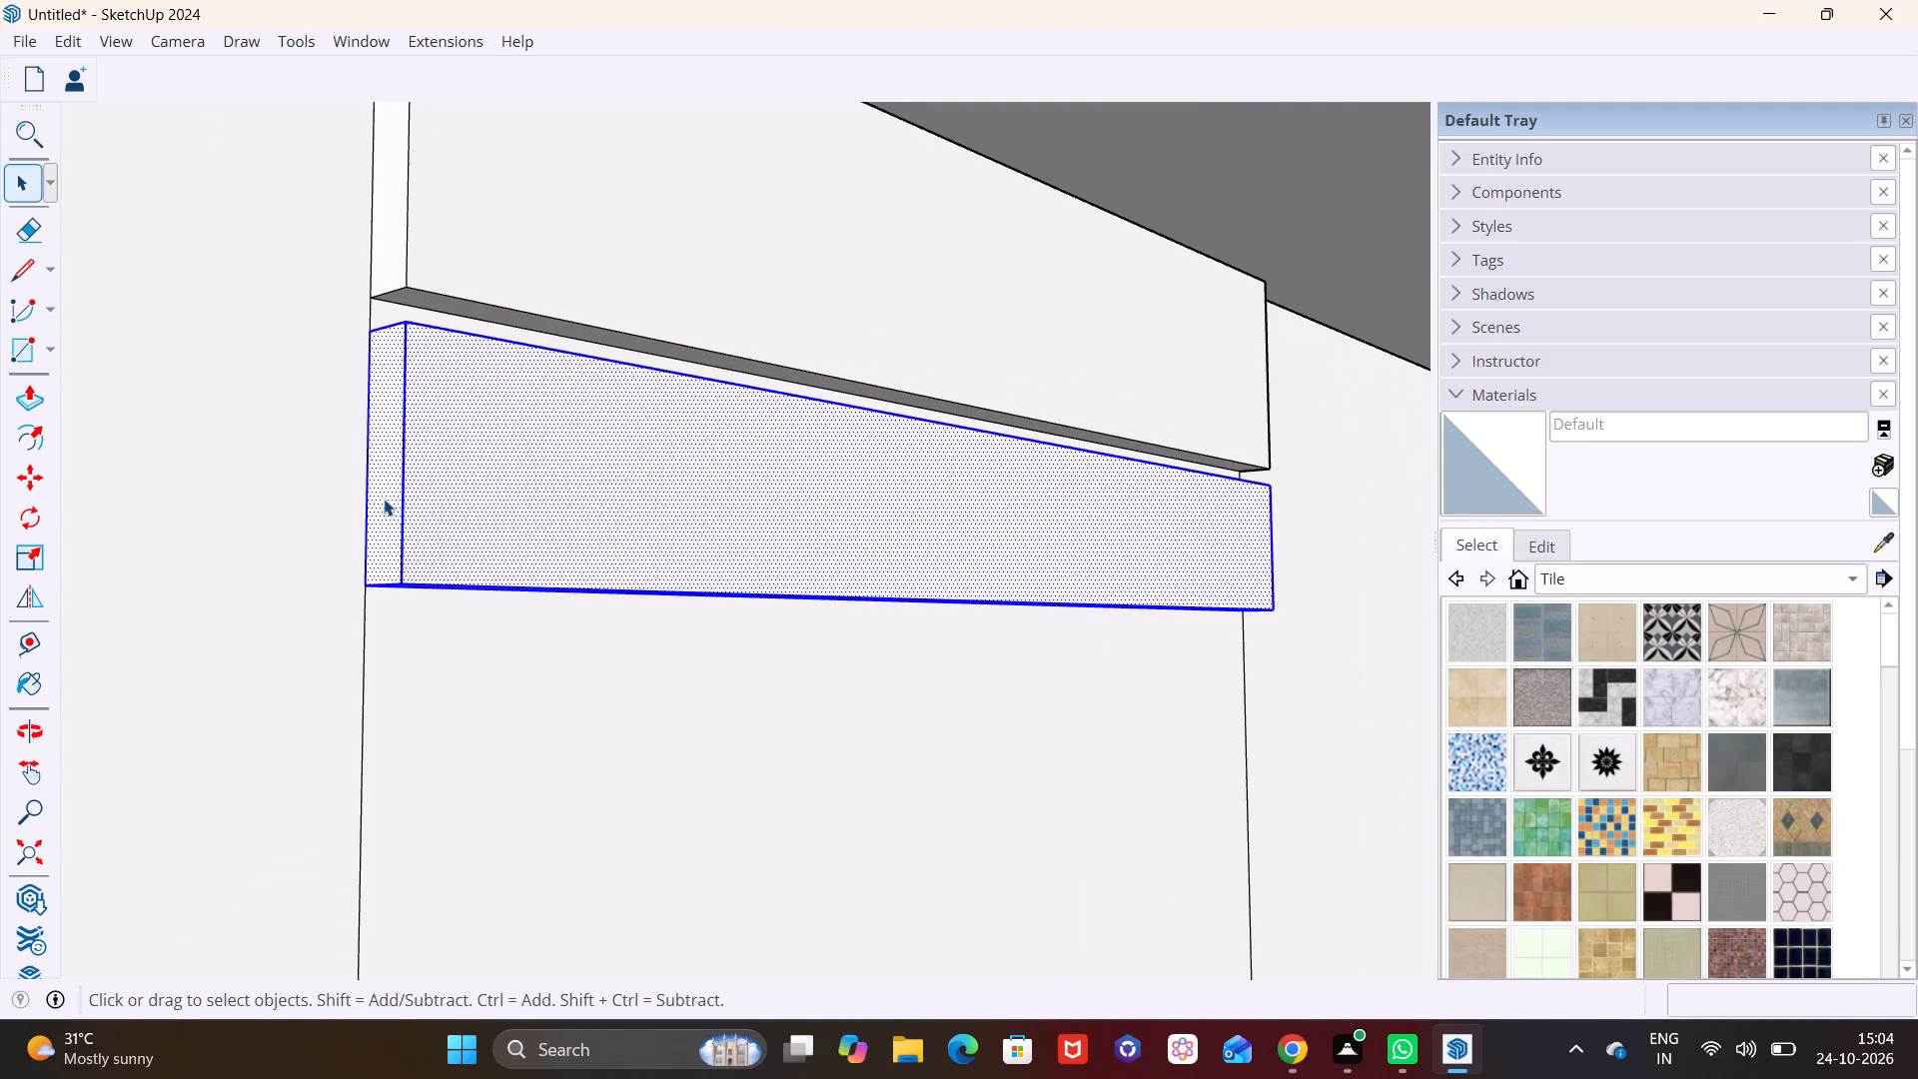
{"action": "scroll", "coordinate": [389, 468], "scroll_direction": "down", "scroll_amount": 14}
{"action": "middle_click_drag", "start_coordinate": [575, 607], "coordinate": [733, 655], "text": "shift"}
{"action": "key", "text": "m"}
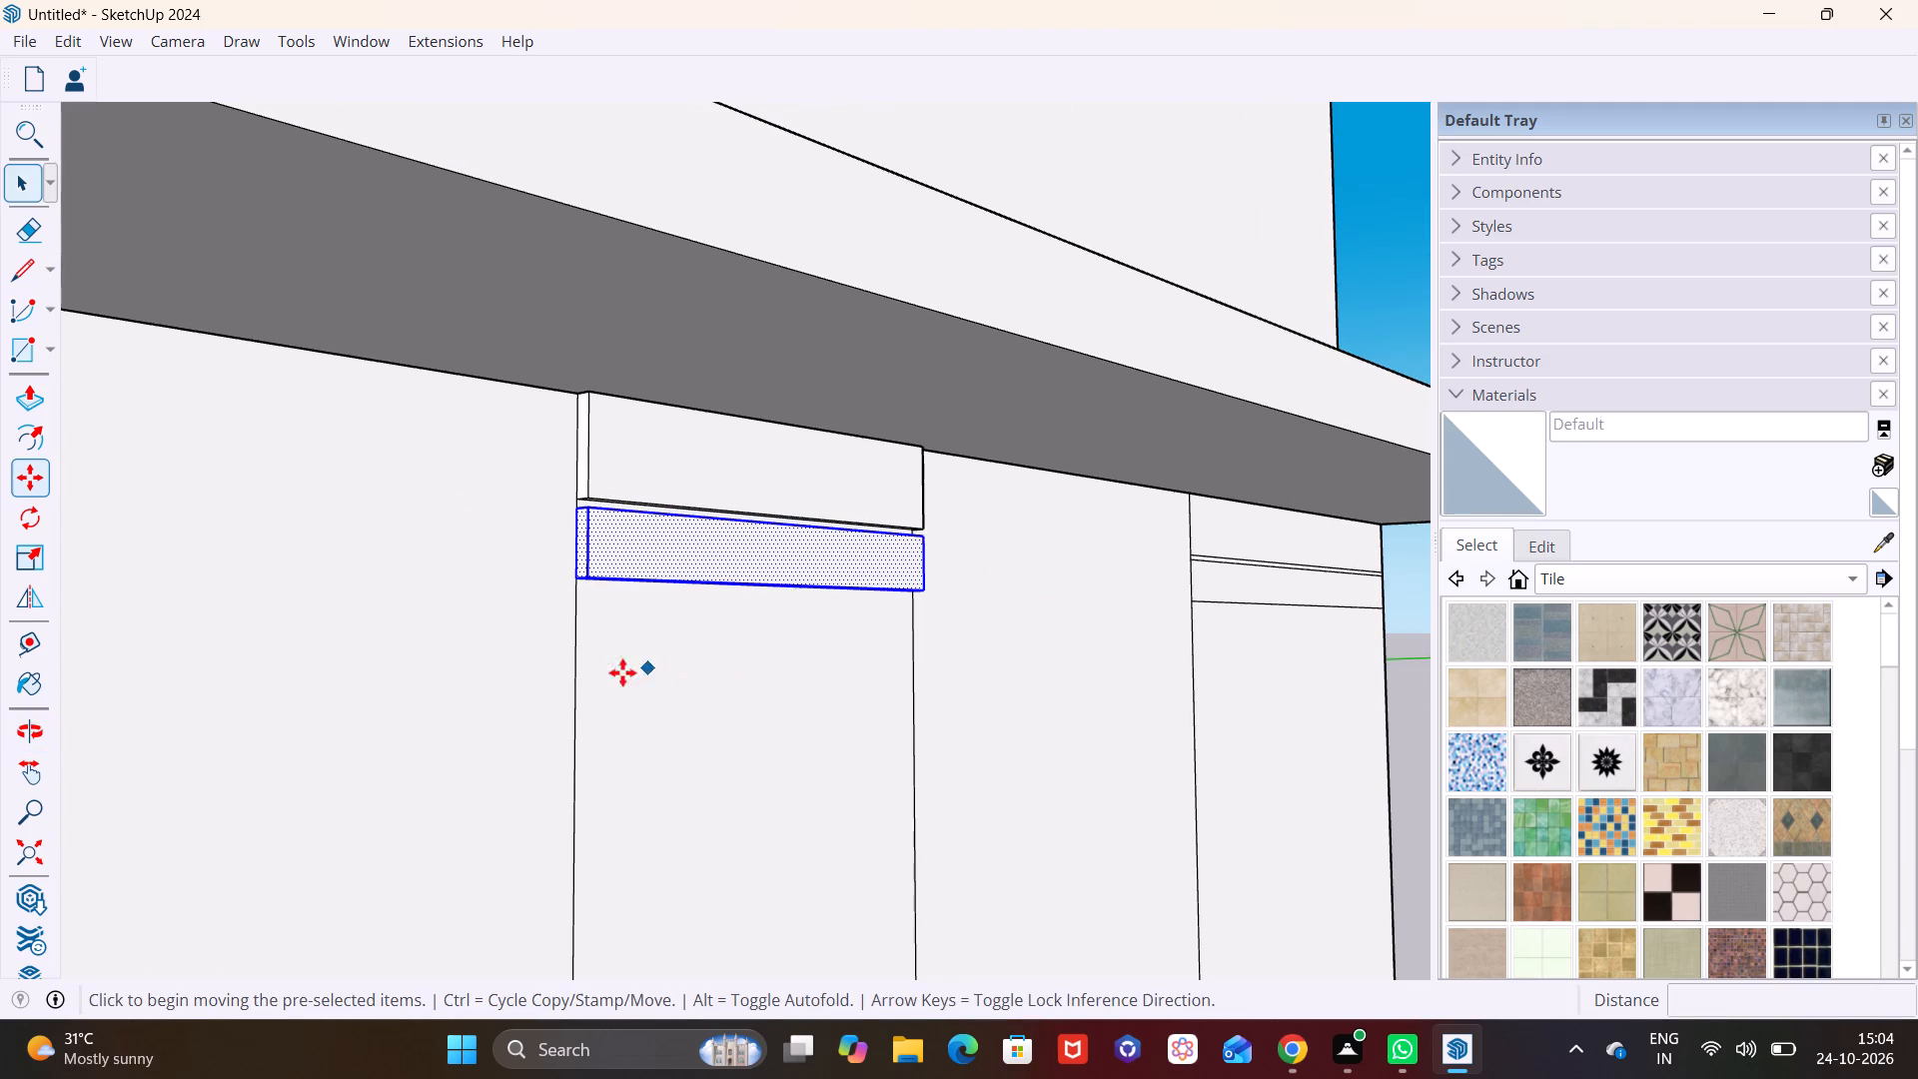
{"action": "scroll", "coordinate": [604, 503], "scroll_direction": "up", "scroll_amount": 7}
{"action": "left_click", "coordinate": [551, 522]}
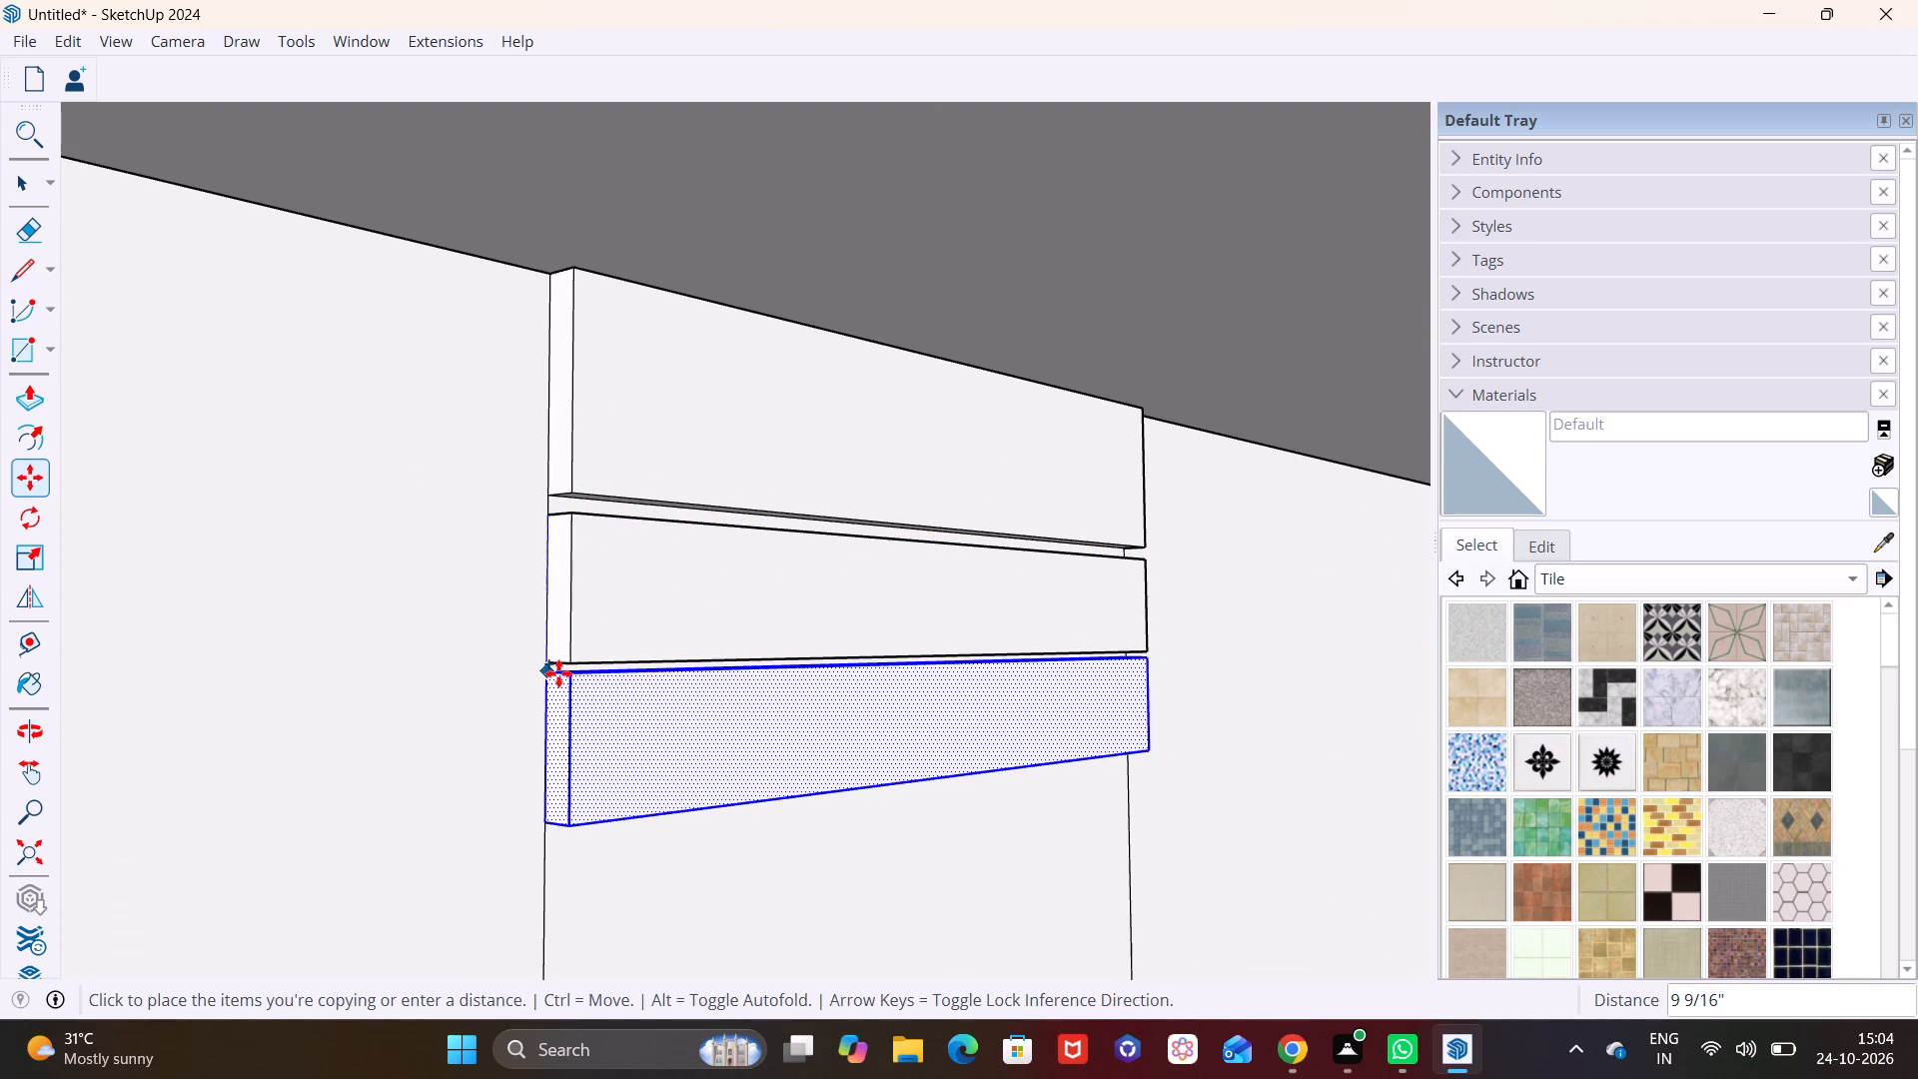
{"action": "left_click", "coordinate": [558, 675]}
{"action": "type", "text": "*10"}
{"action": "key", "text": "Return"}
Select all faces and edges of the lowest slat on the strip.
{"action": "scroll", "coordinate": [1000, 639], "scroll_direction": "down", "scroll_amount": 13}
{"action": "middle_click_drag", "start_coordinate": [1027, 886], "coordinate": [856, 548], "text": "shift"}
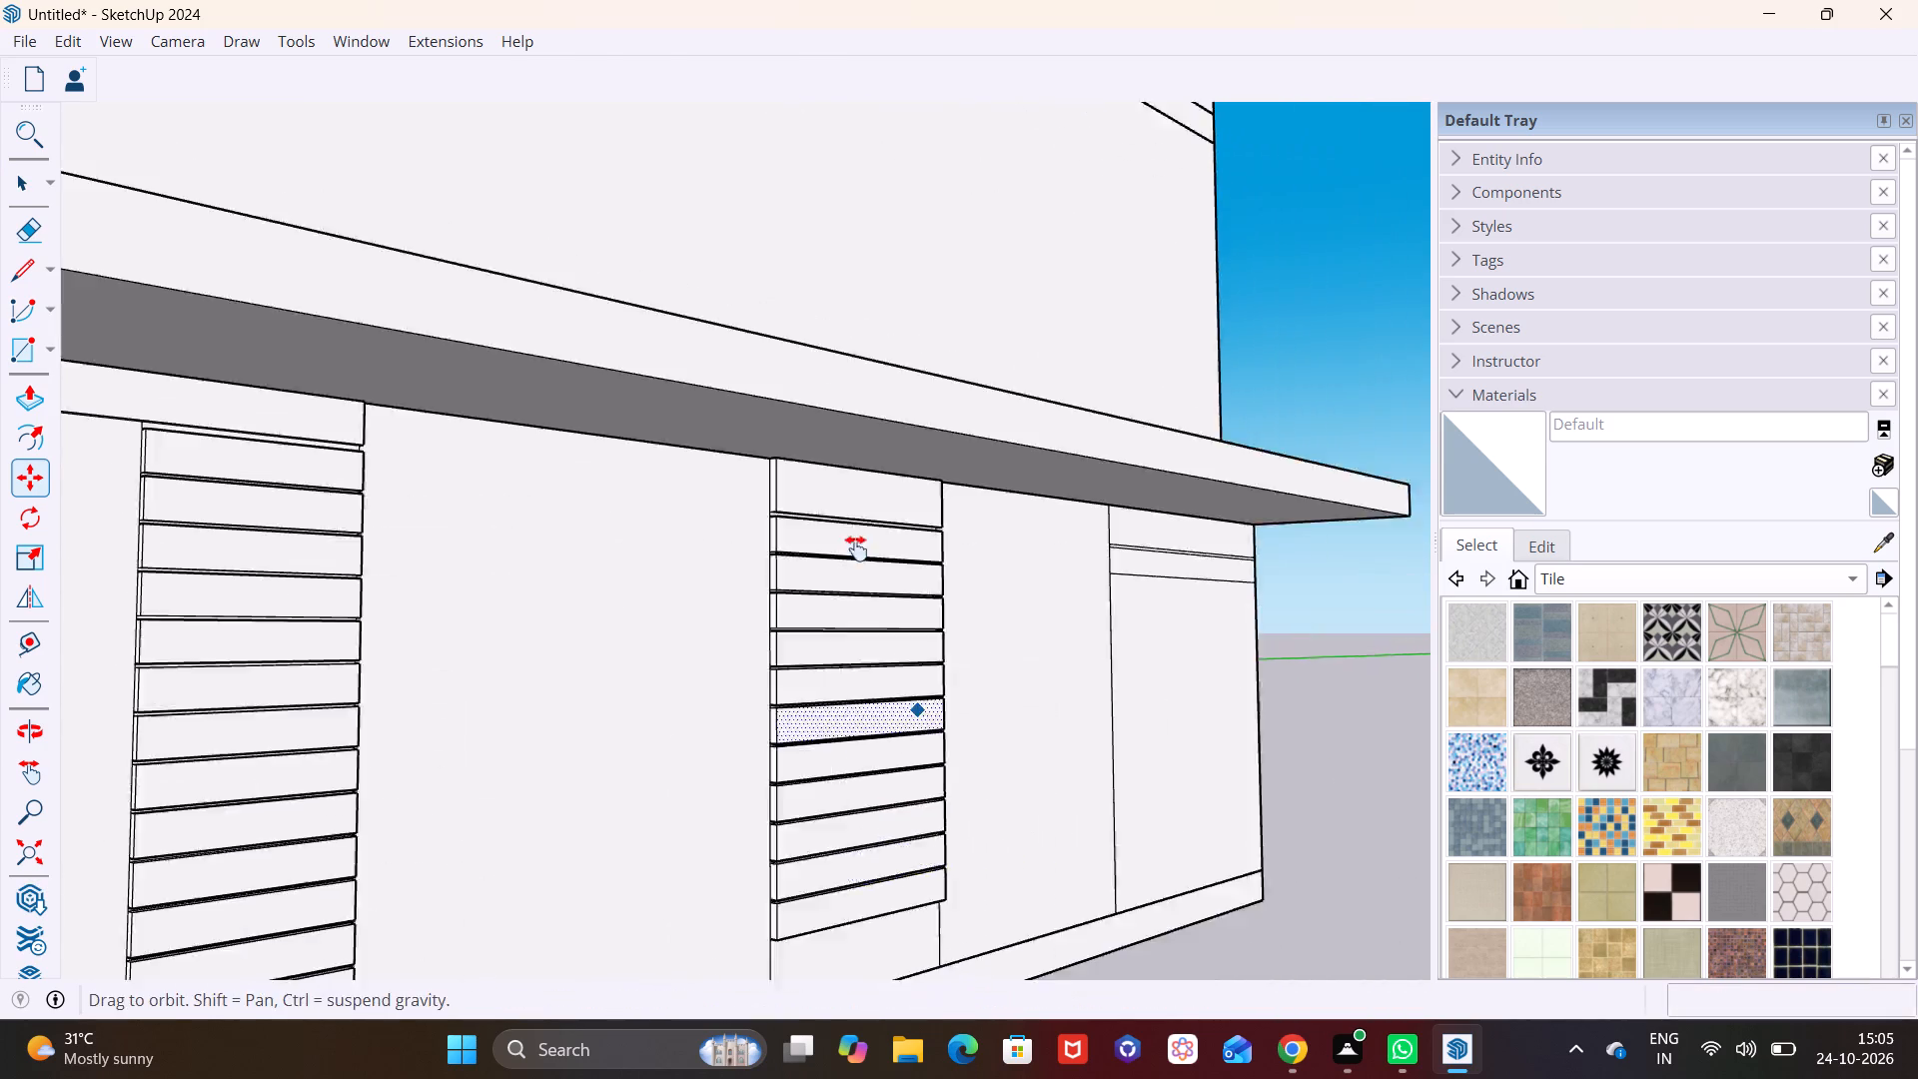
{"action": "middle_click_drag", "start_coordinate": [856, 548], "coordinate": [805, 379], "text": "shift"}
{"action": "scroll", "coordinate": [716, 550], "scroll_direction": "up", "scroll_amount": 11}
{"action": "key", "text": "space"}
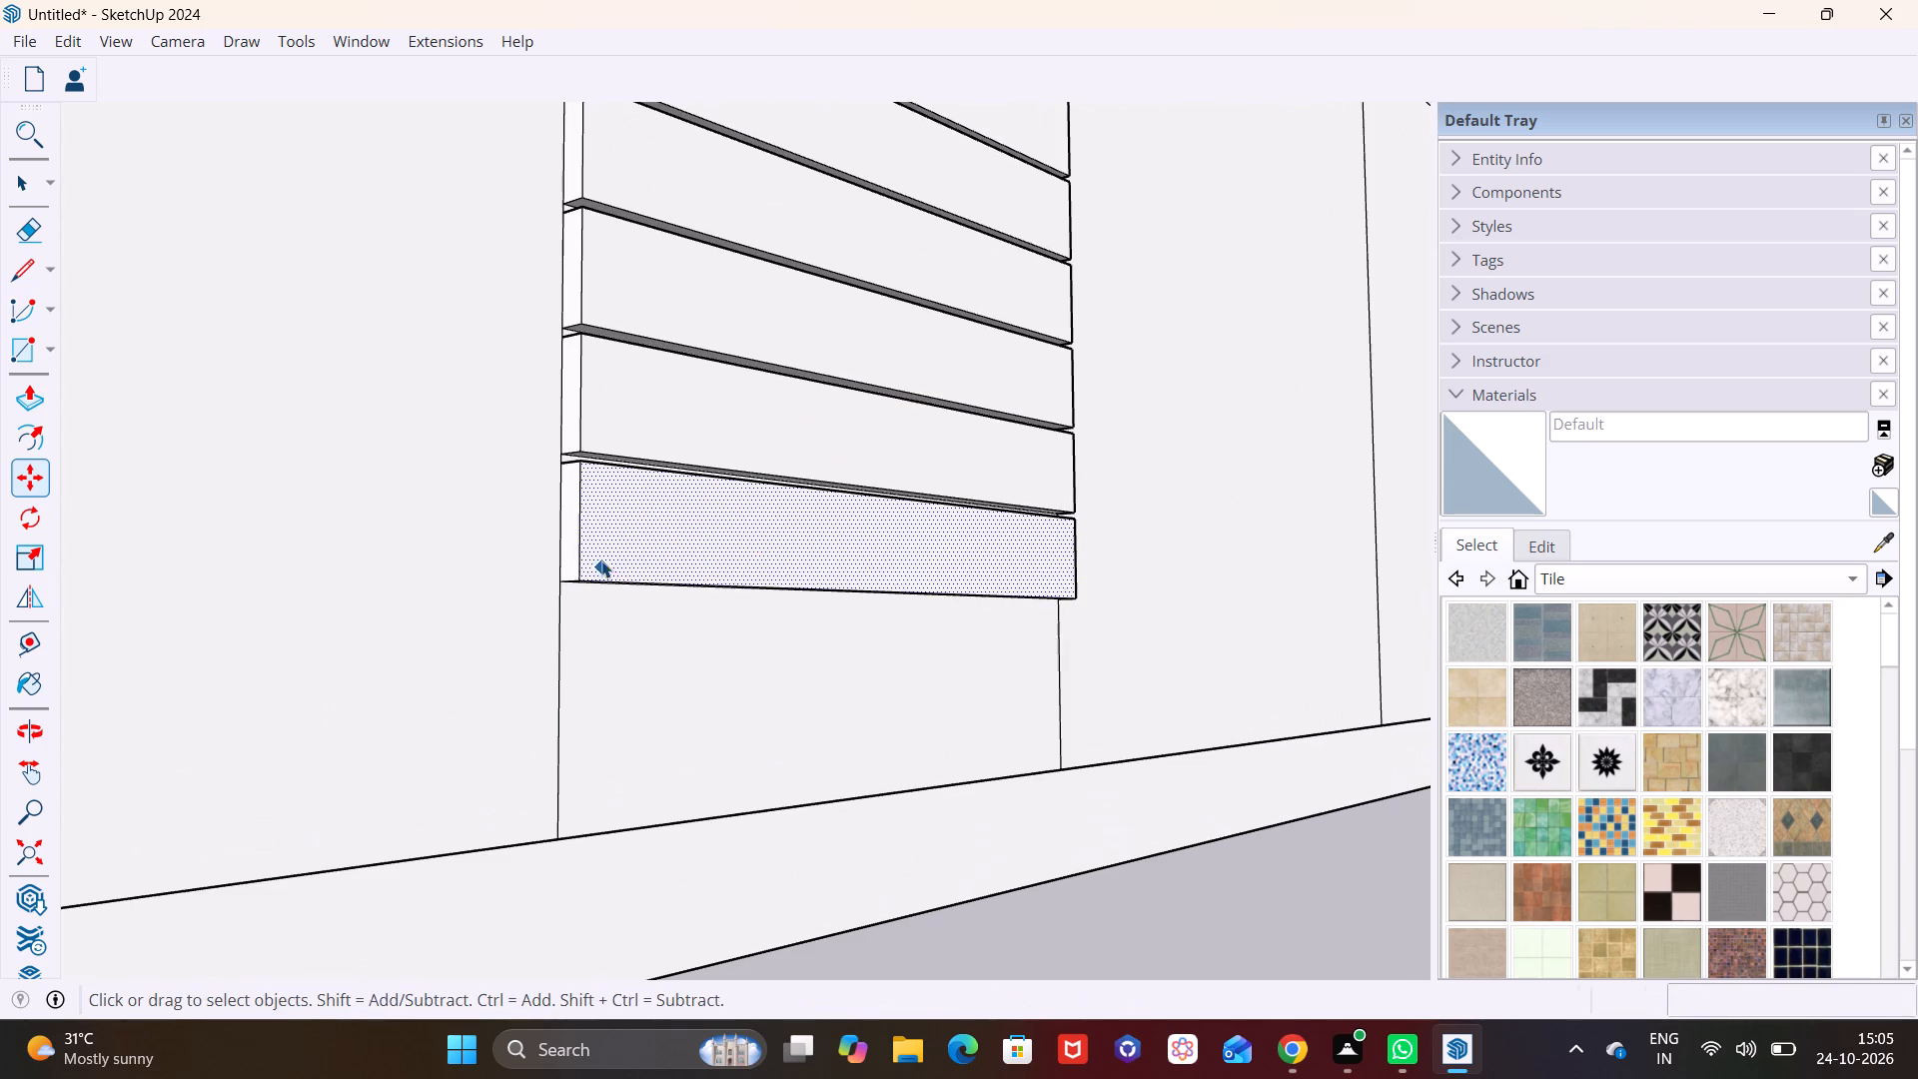
{"action": "double_click", "coordinate": [618, 552]}
{"action": "middle_click_drag", "start_coordinate": [597, 547], "coordinate": [679, 601]}
{"action": "double_click", "coordinate": [635, 584], "text": "ctrl"}
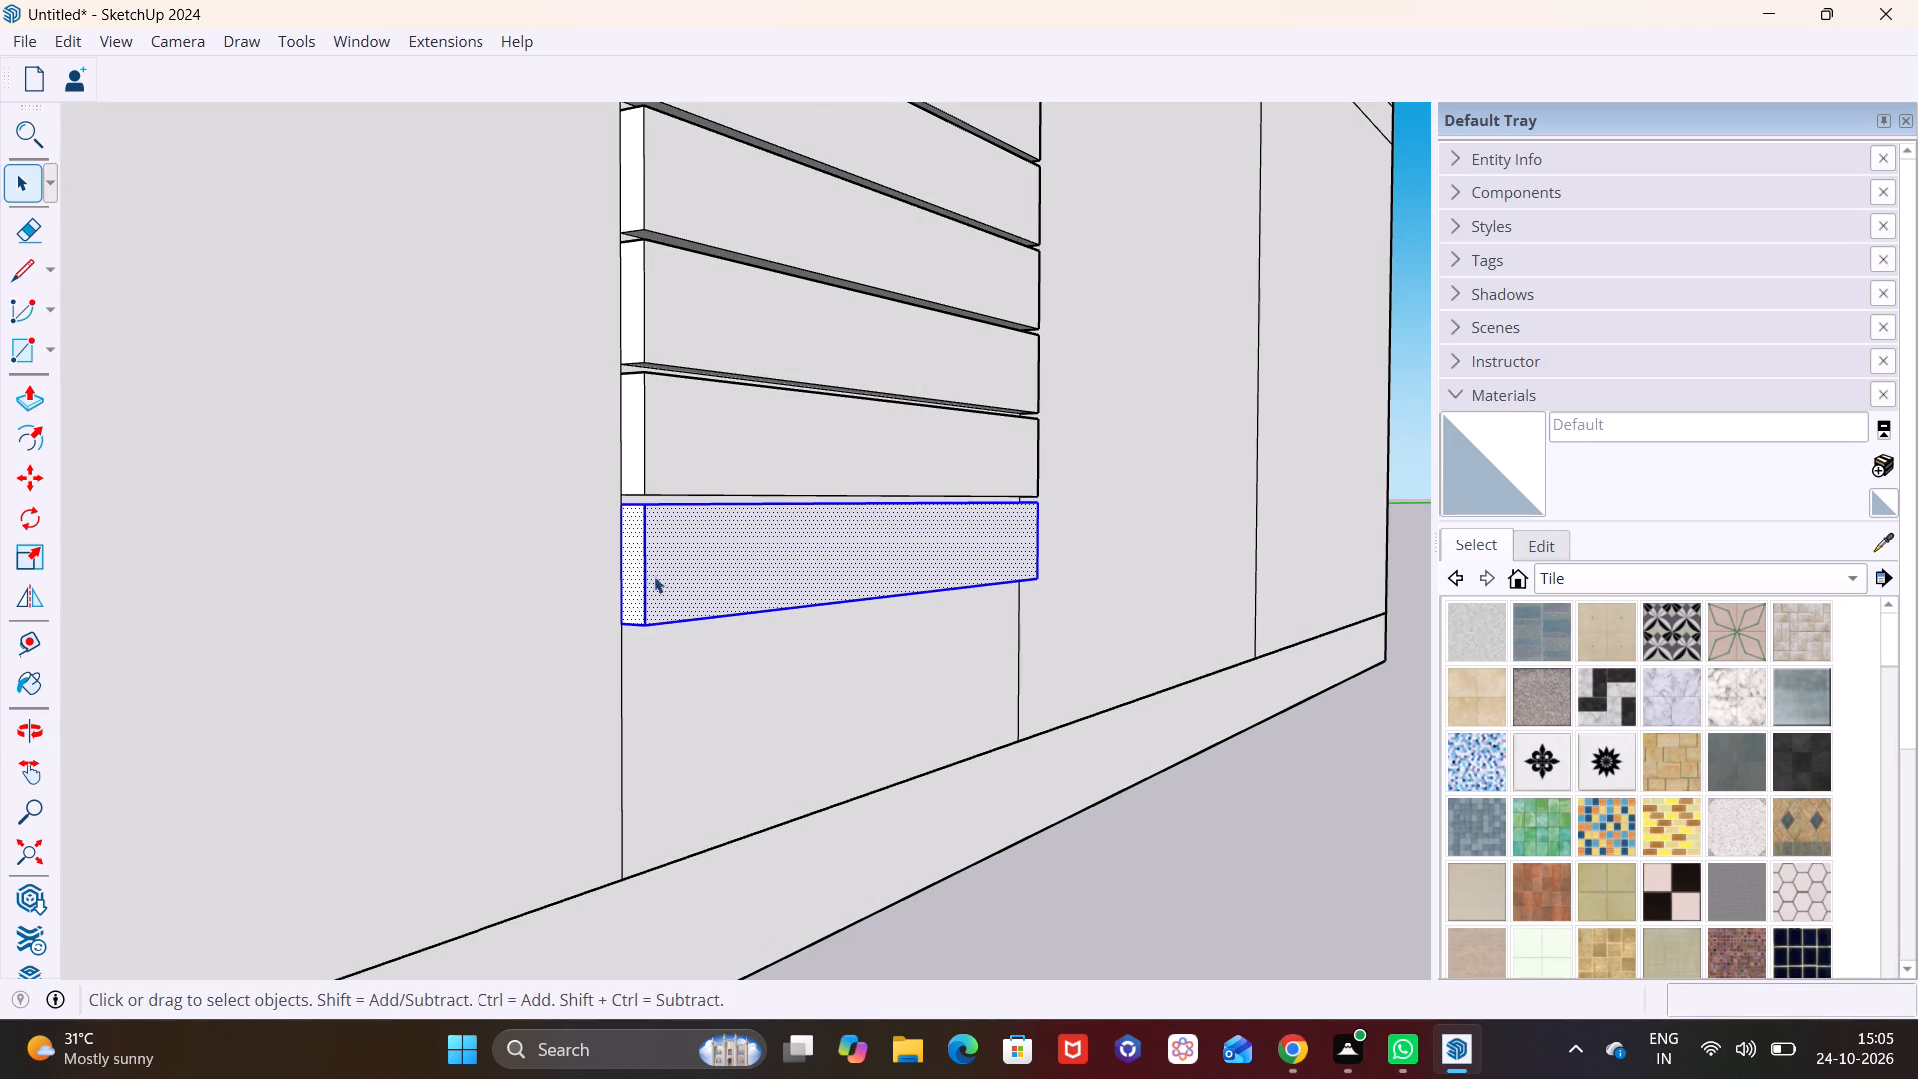
{"action": "scroll", "coordinate": [696, 654], "scroll_direction": "up", "scroll_amount": 2}
{"action": "middle_click_drag", "start_coordinate": [700, 653], "coordinate": [641, 443]}
{"action": "double_click", "coordinate": [640, 442], "text": "ctrl"}
{"action": "middle_click_drag", "start_coordinate": [729, 356], "coordinate": [612, 637]}
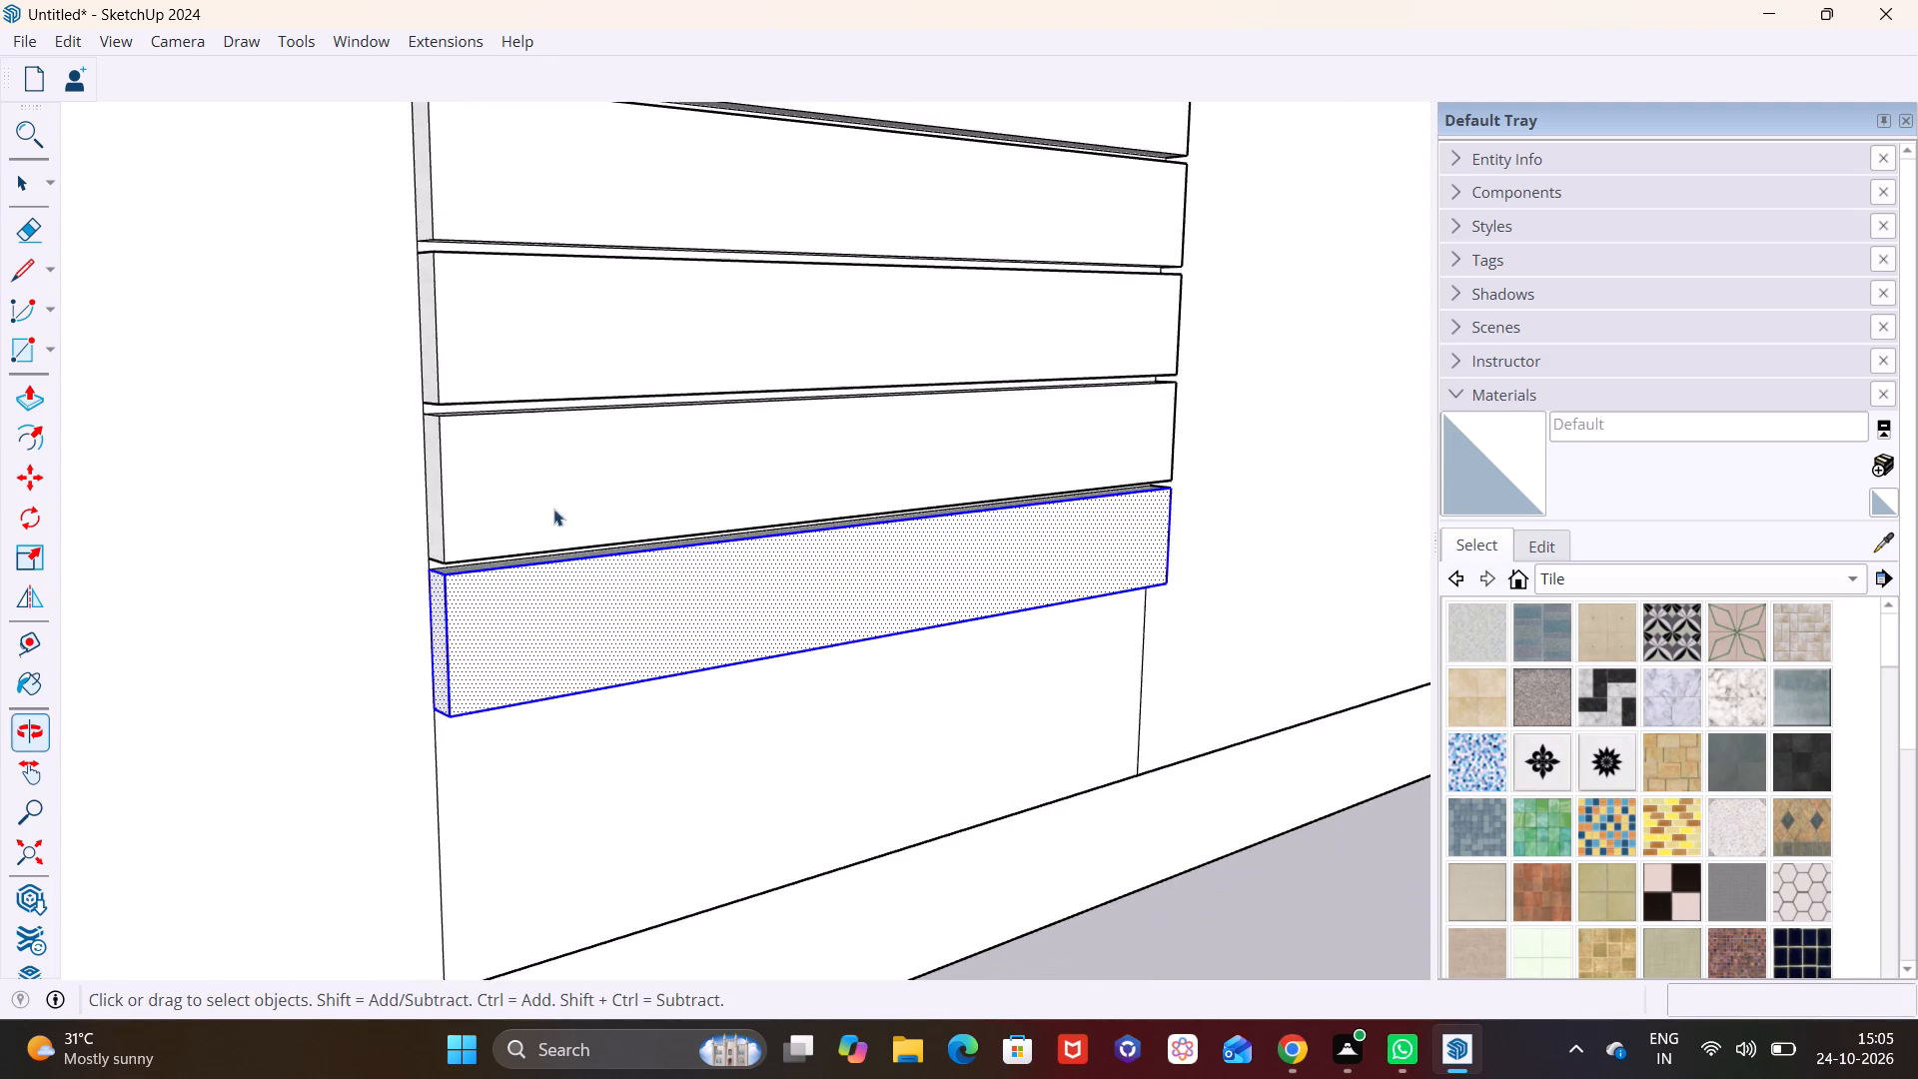
{"action": "scroll", "coordinate": [527, 495], "scroll_direction": "up", "scroll_amount": 7}
{"action": "double_click", "coordinate": [455, 609], "text": "ctrl"}
{"action": "scroll", "coordinate": [466, 609], "scroll_direction": "down", "scroll_amount": 7}
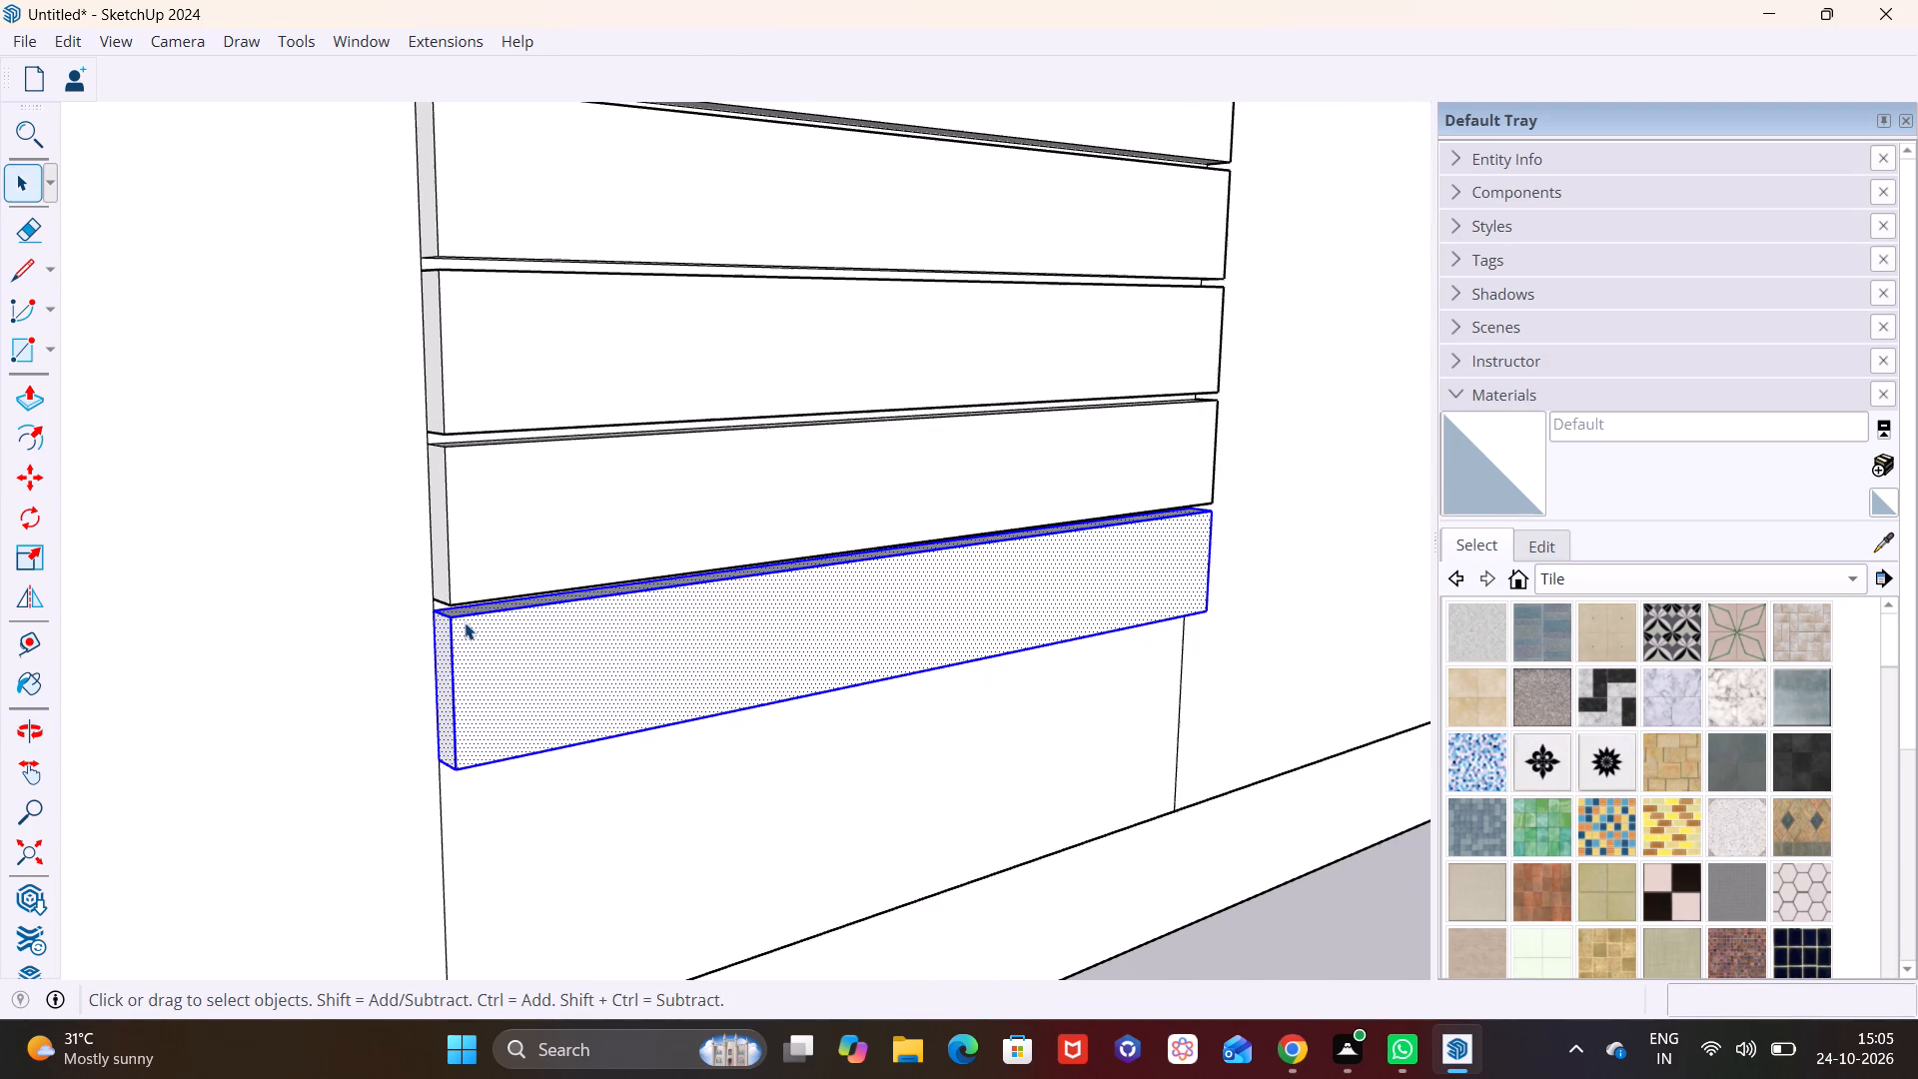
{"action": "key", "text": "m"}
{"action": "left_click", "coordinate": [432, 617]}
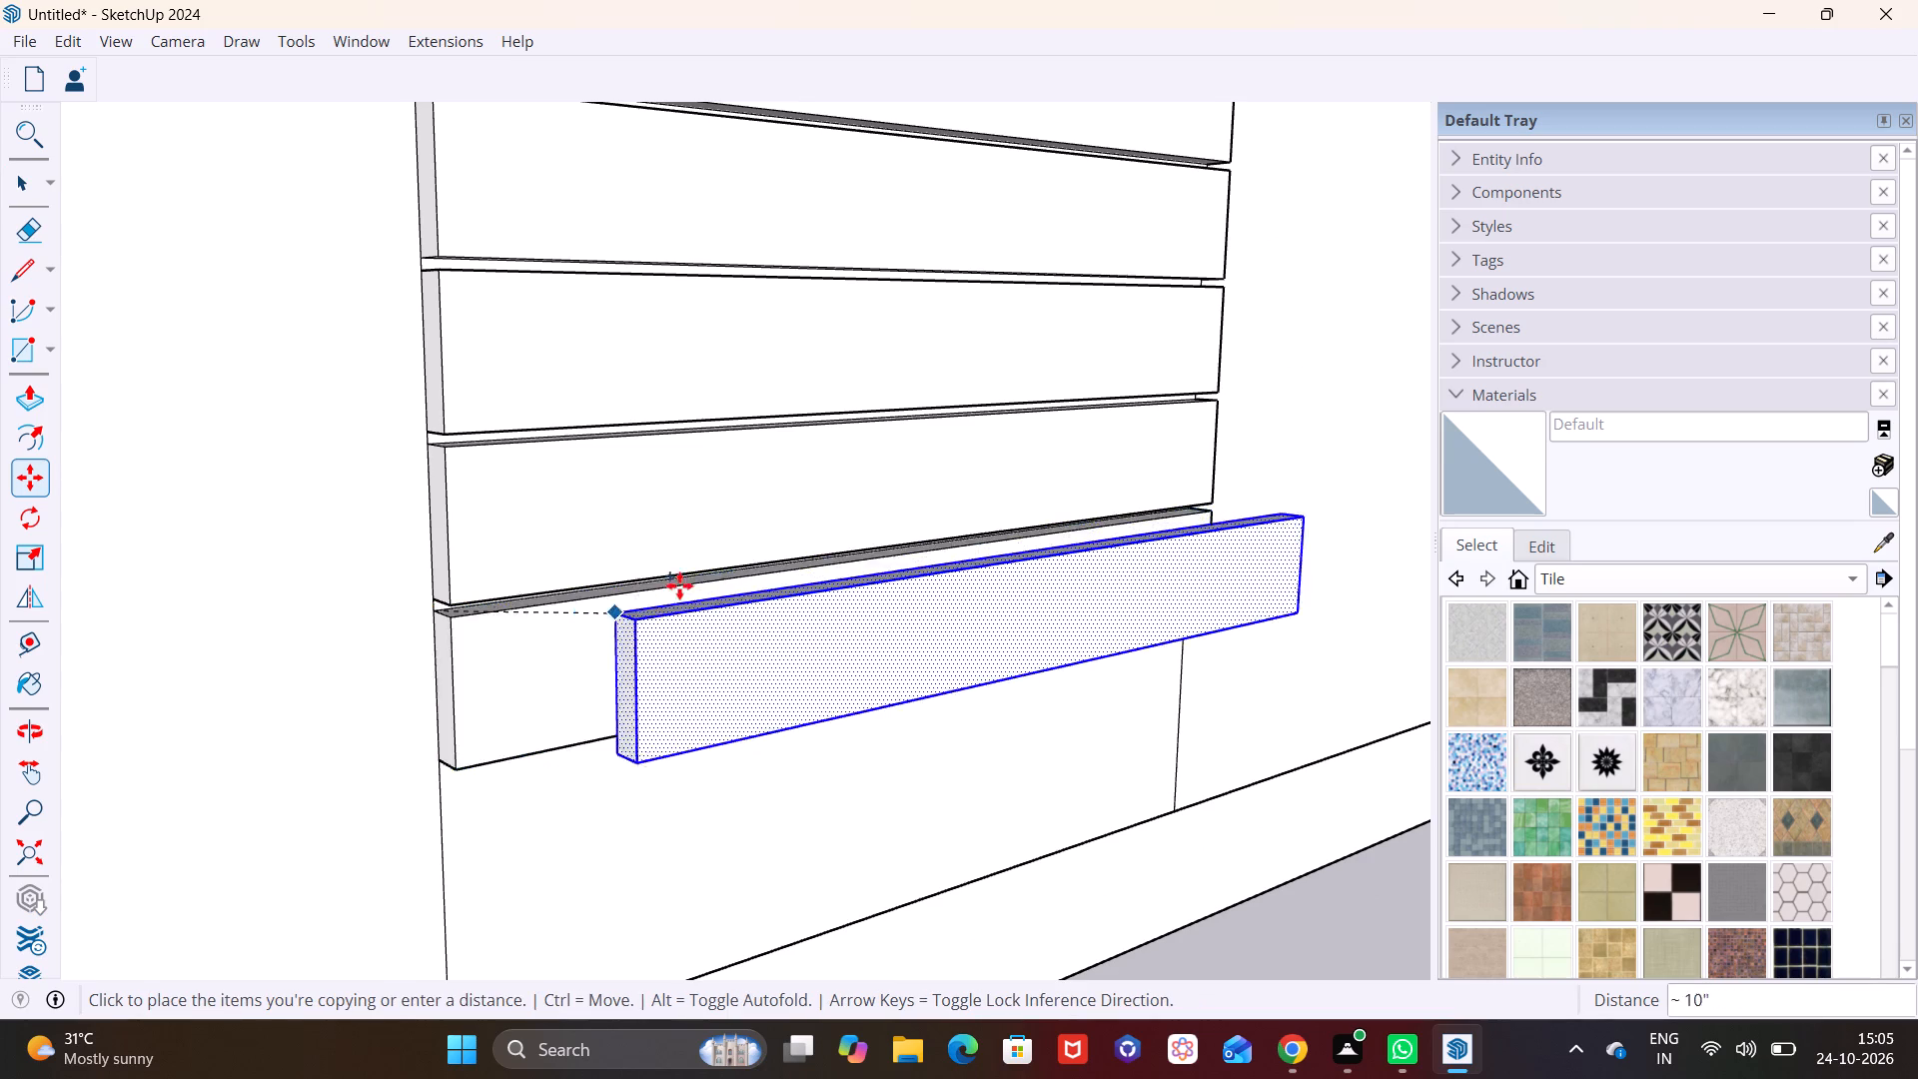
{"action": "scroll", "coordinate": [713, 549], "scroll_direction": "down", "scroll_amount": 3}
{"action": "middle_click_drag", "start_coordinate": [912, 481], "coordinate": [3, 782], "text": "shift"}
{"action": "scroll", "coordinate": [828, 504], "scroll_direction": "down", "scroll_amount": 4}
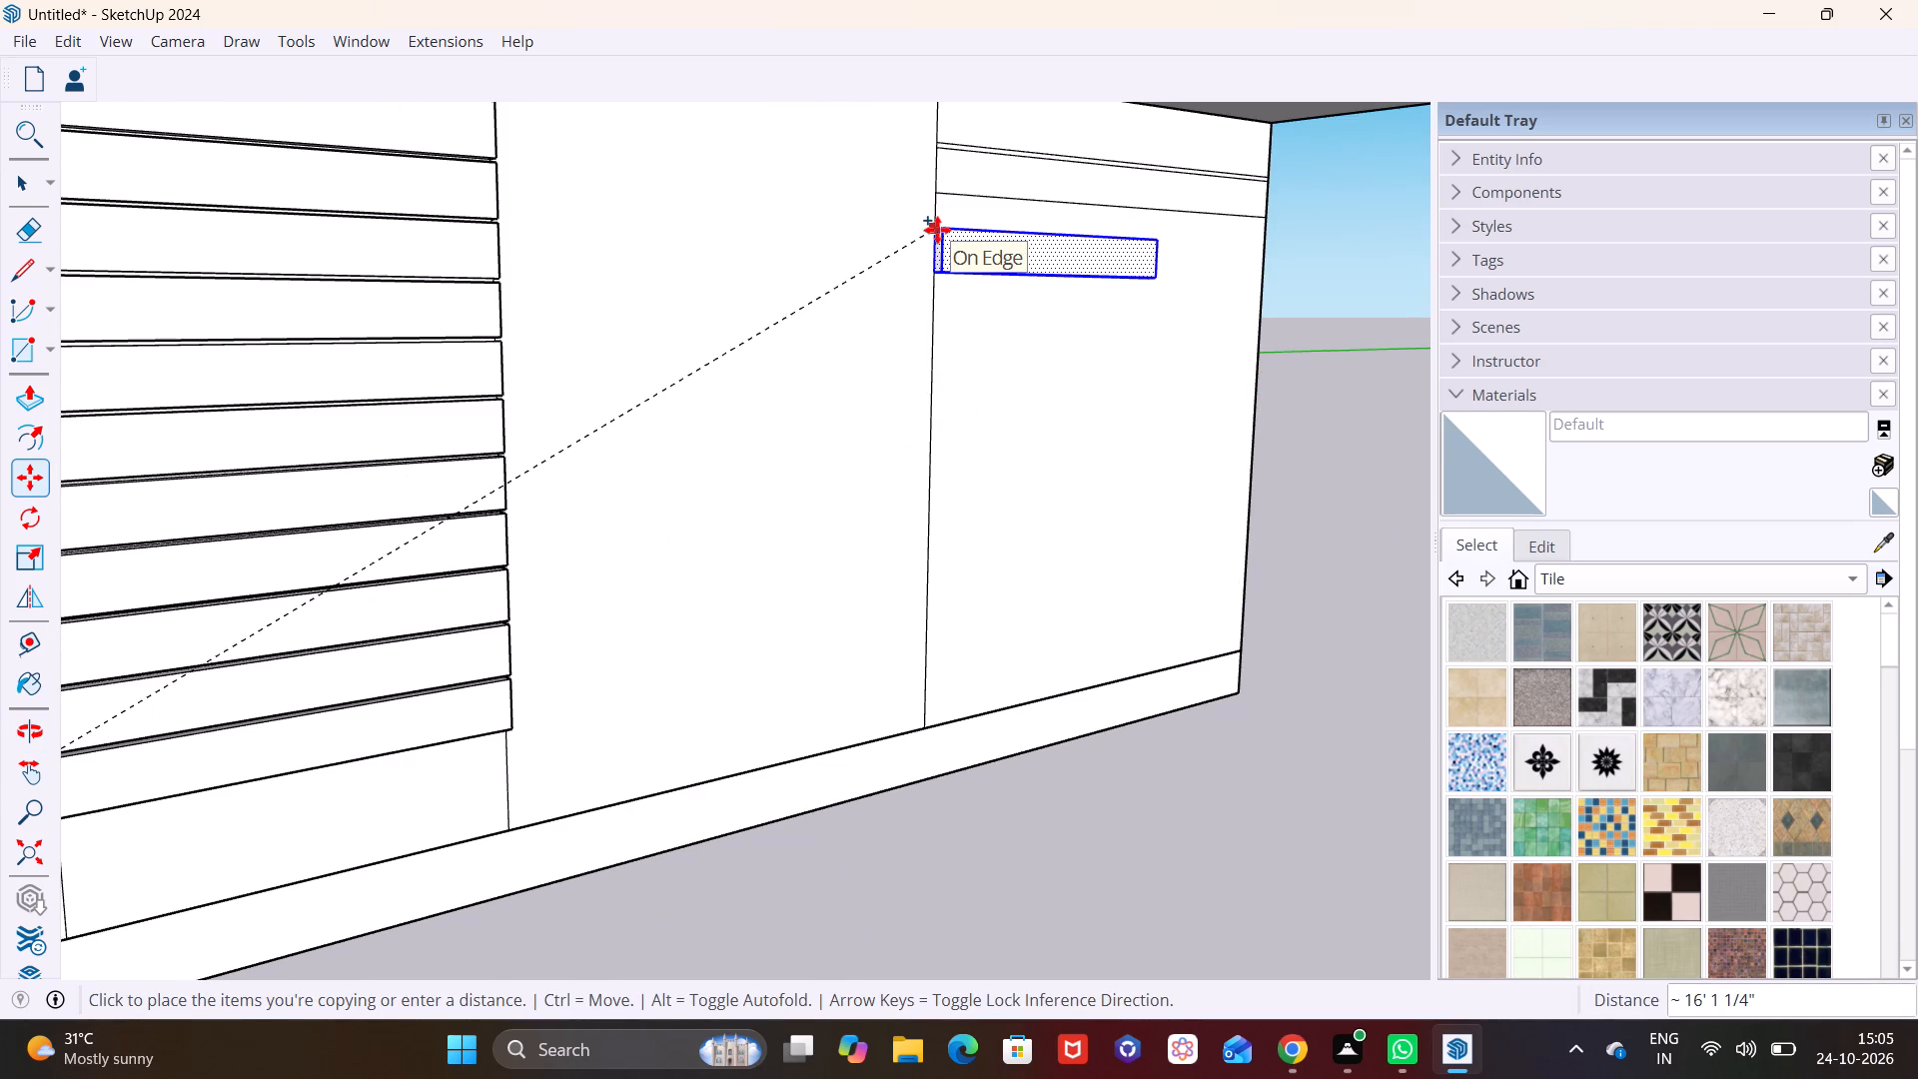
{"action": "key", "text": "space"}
Copy the lowest slat down the strip twice, the first about 9 13/16" down, keeping small gaps, to reach the plinth.
{"action": "scroll", "coordinate": [659, 407], "scroll_direction": "down", "scroll_amount": 3}
{"action": "middle_click_drag", "start_coordinate": [529, 502], "coordinate": [733, 438], "text": "shift"}
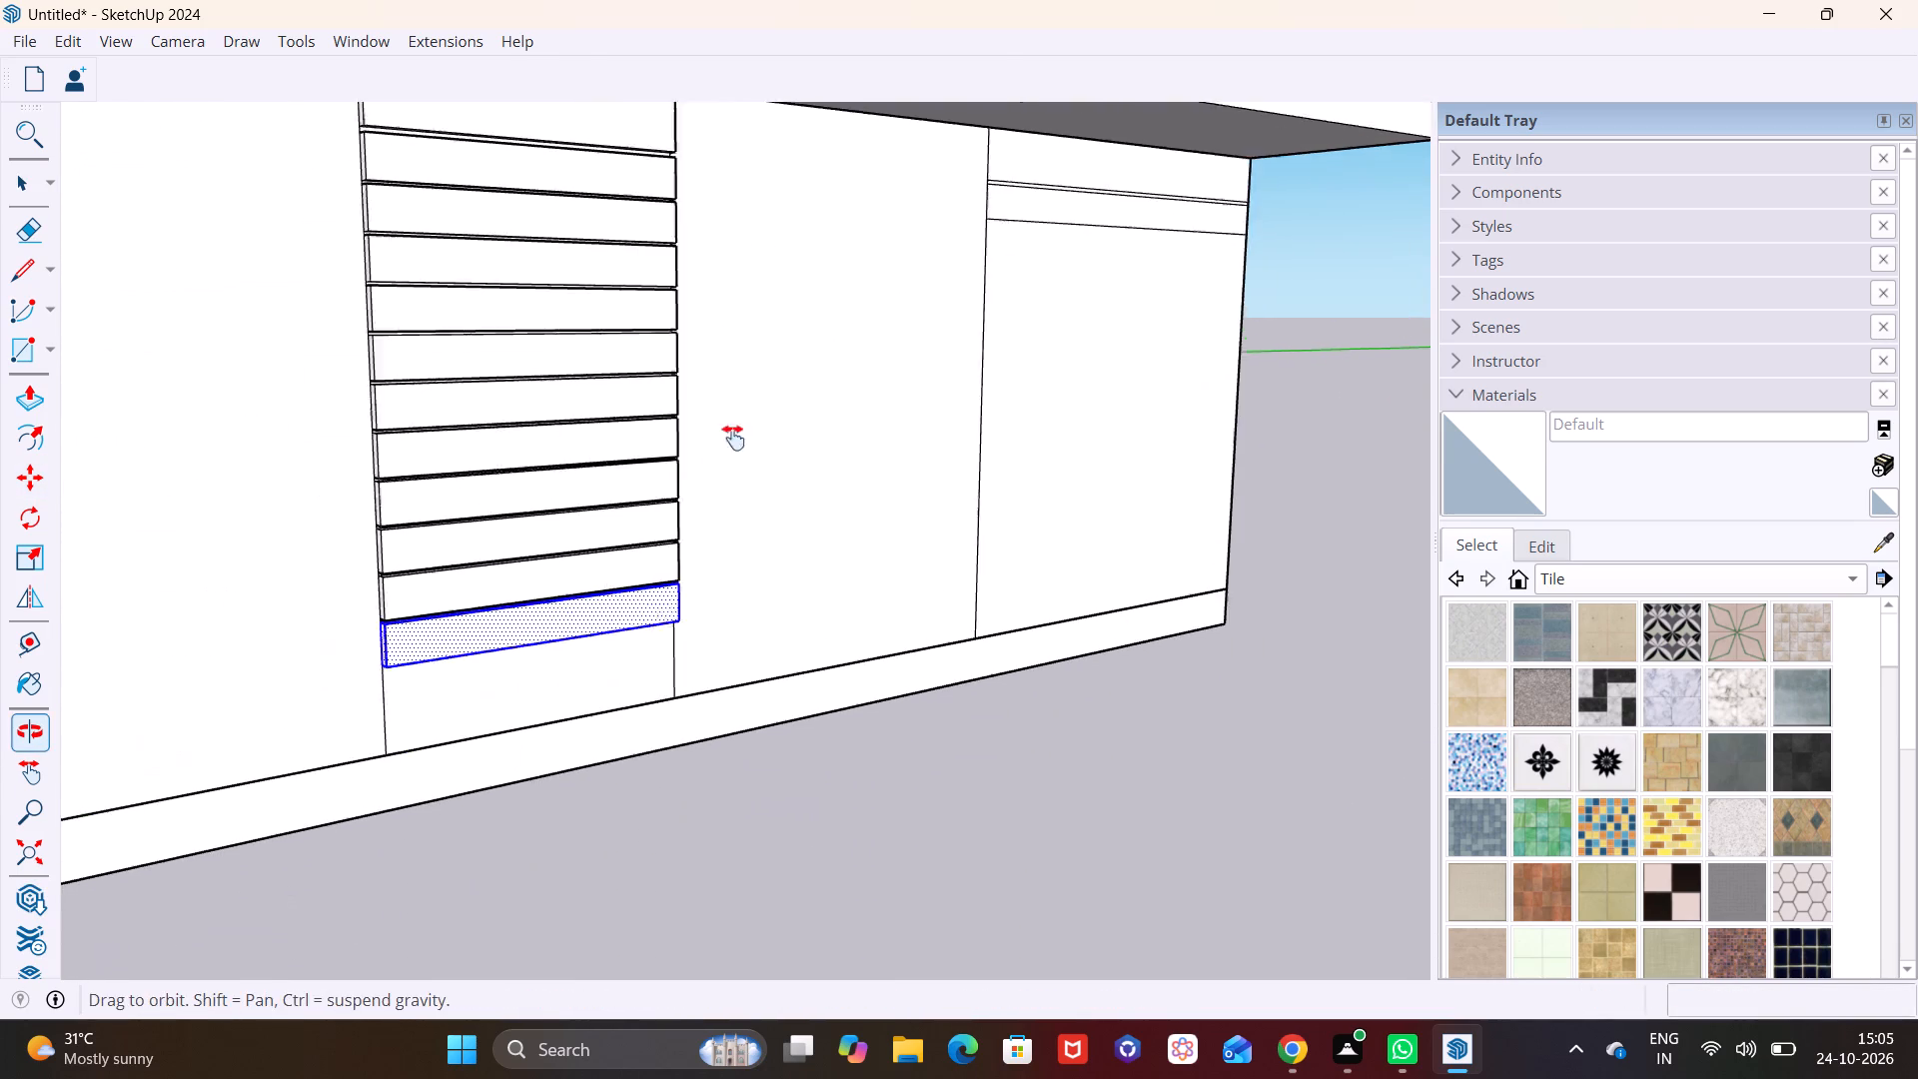
{"action": "middle_click_drag", "start_coordinate": [733, 438], "coordinate": [840, 379], "text": "shift"}
{"action": "scroll", "coordinate": [683, 551], "scroll_direction": "up", "scroll_amount": 6}
{"action": "key", "text": "m"}
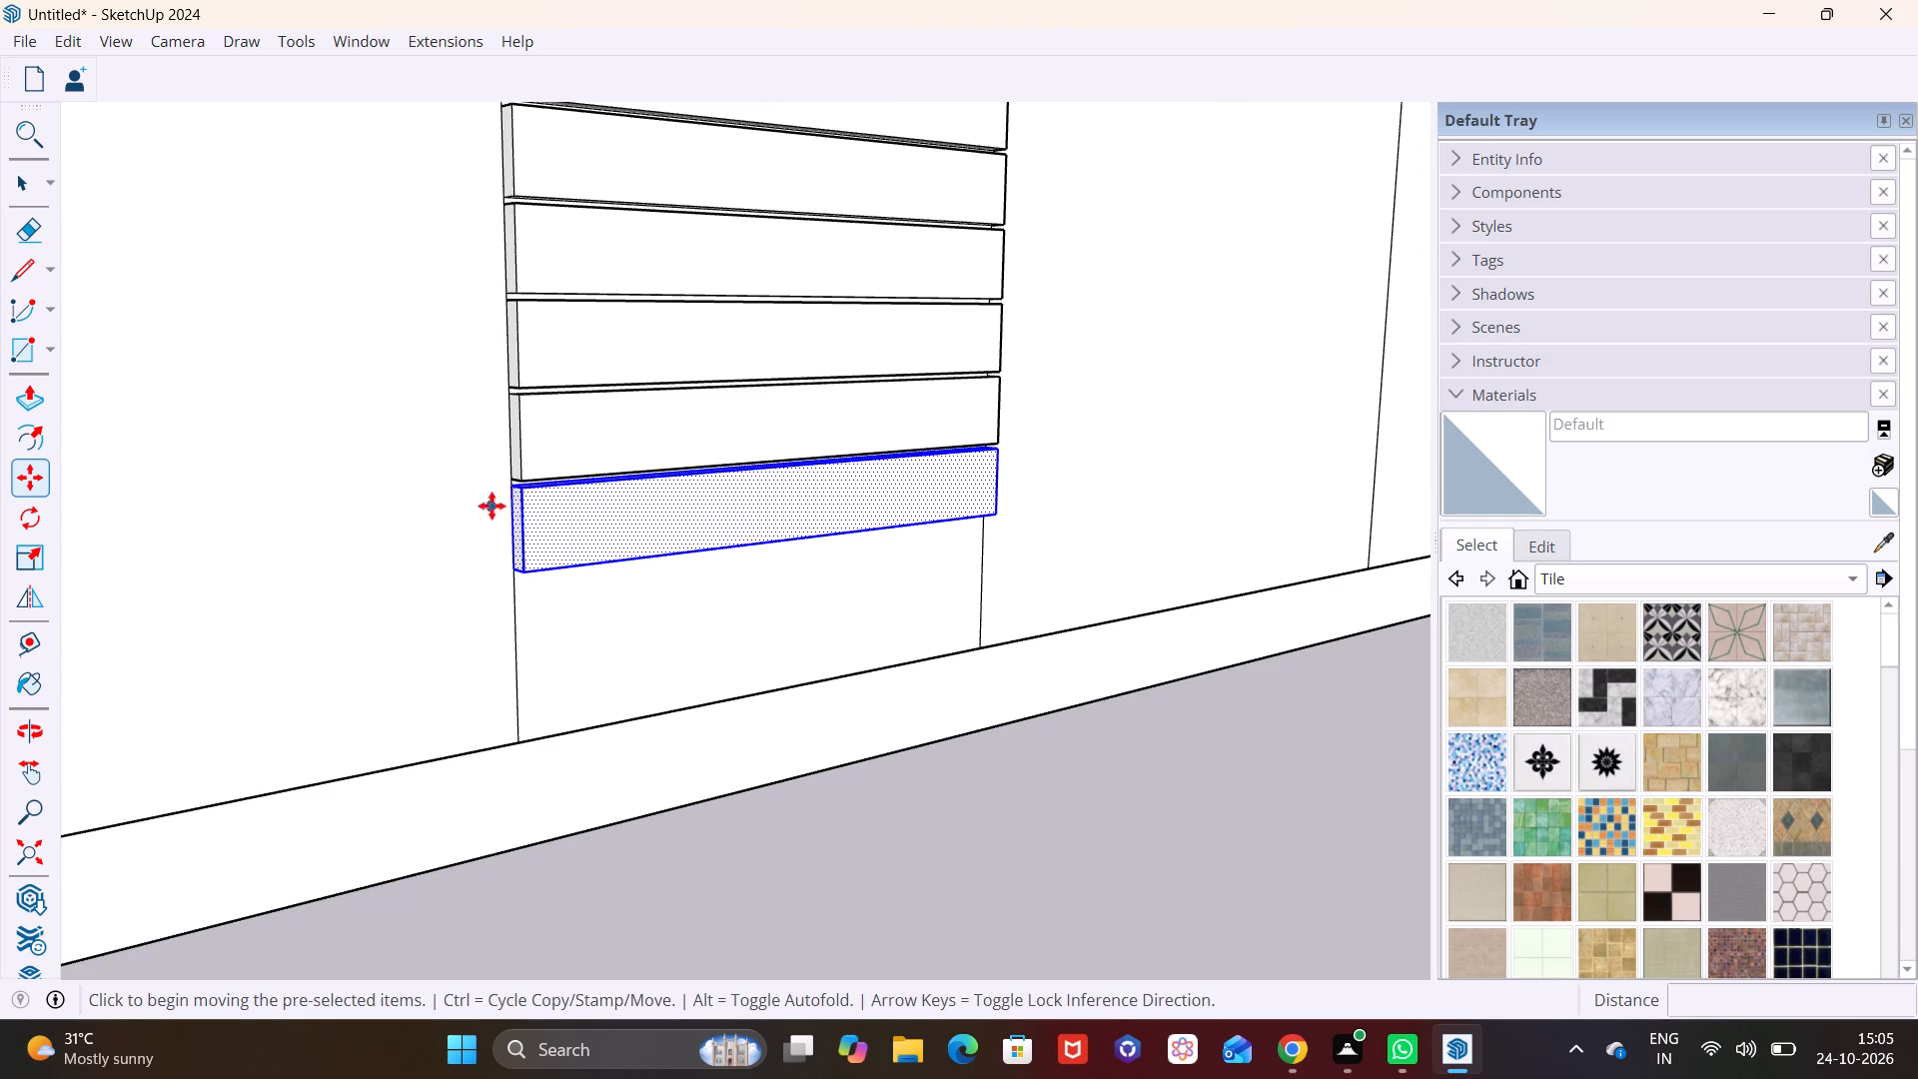
{"action": "scroll", "coordinate": [506, 478], "scroll_direction": "up", "scroll_amount": 7}
{"action": "middle_click_drag", "start_coordinate": [557, 566], "coordinate": [687, 400]}
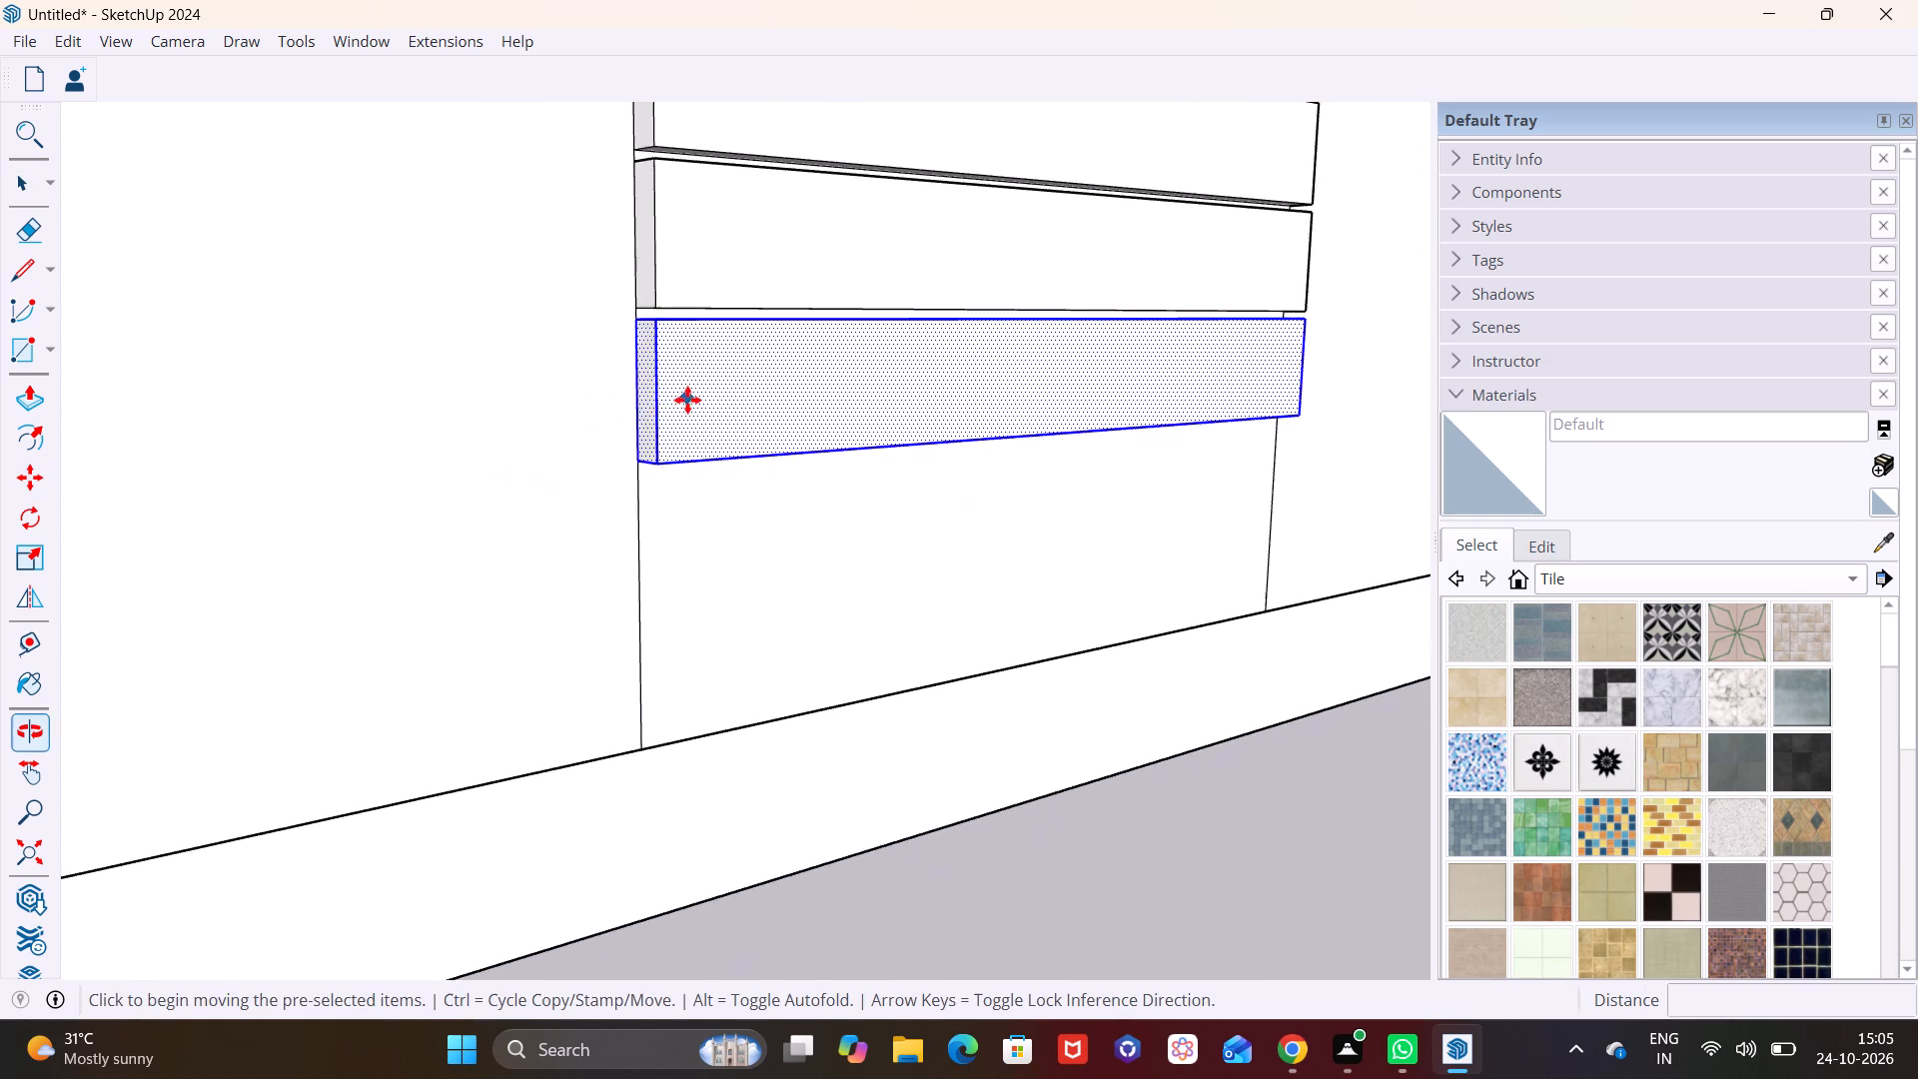
{"action": "scroll", "coordinate": [598, 404], "scroll_direction": "up", "scroll_amount": 4}
{"action": "left_click", "coordinate": [664, 280]}
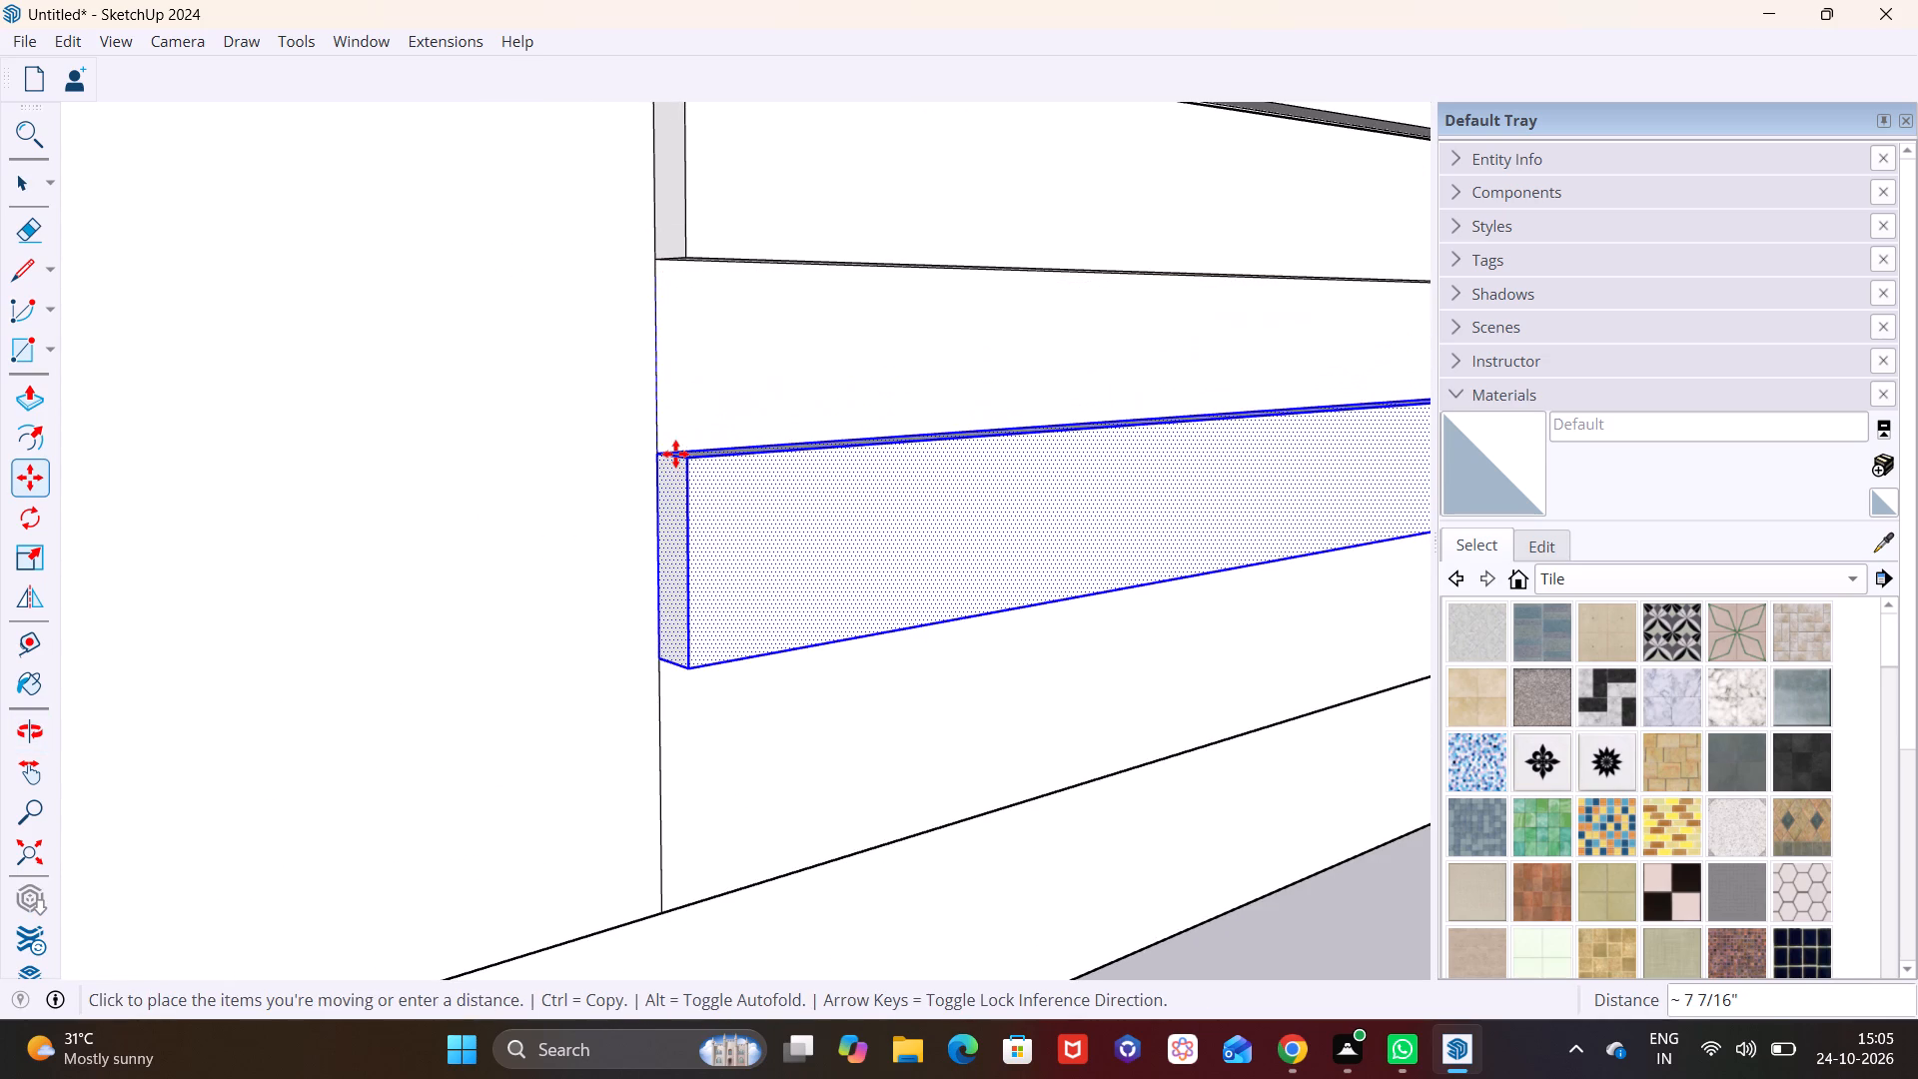
{"action": "left_click", "coordinate": [660, 510]}
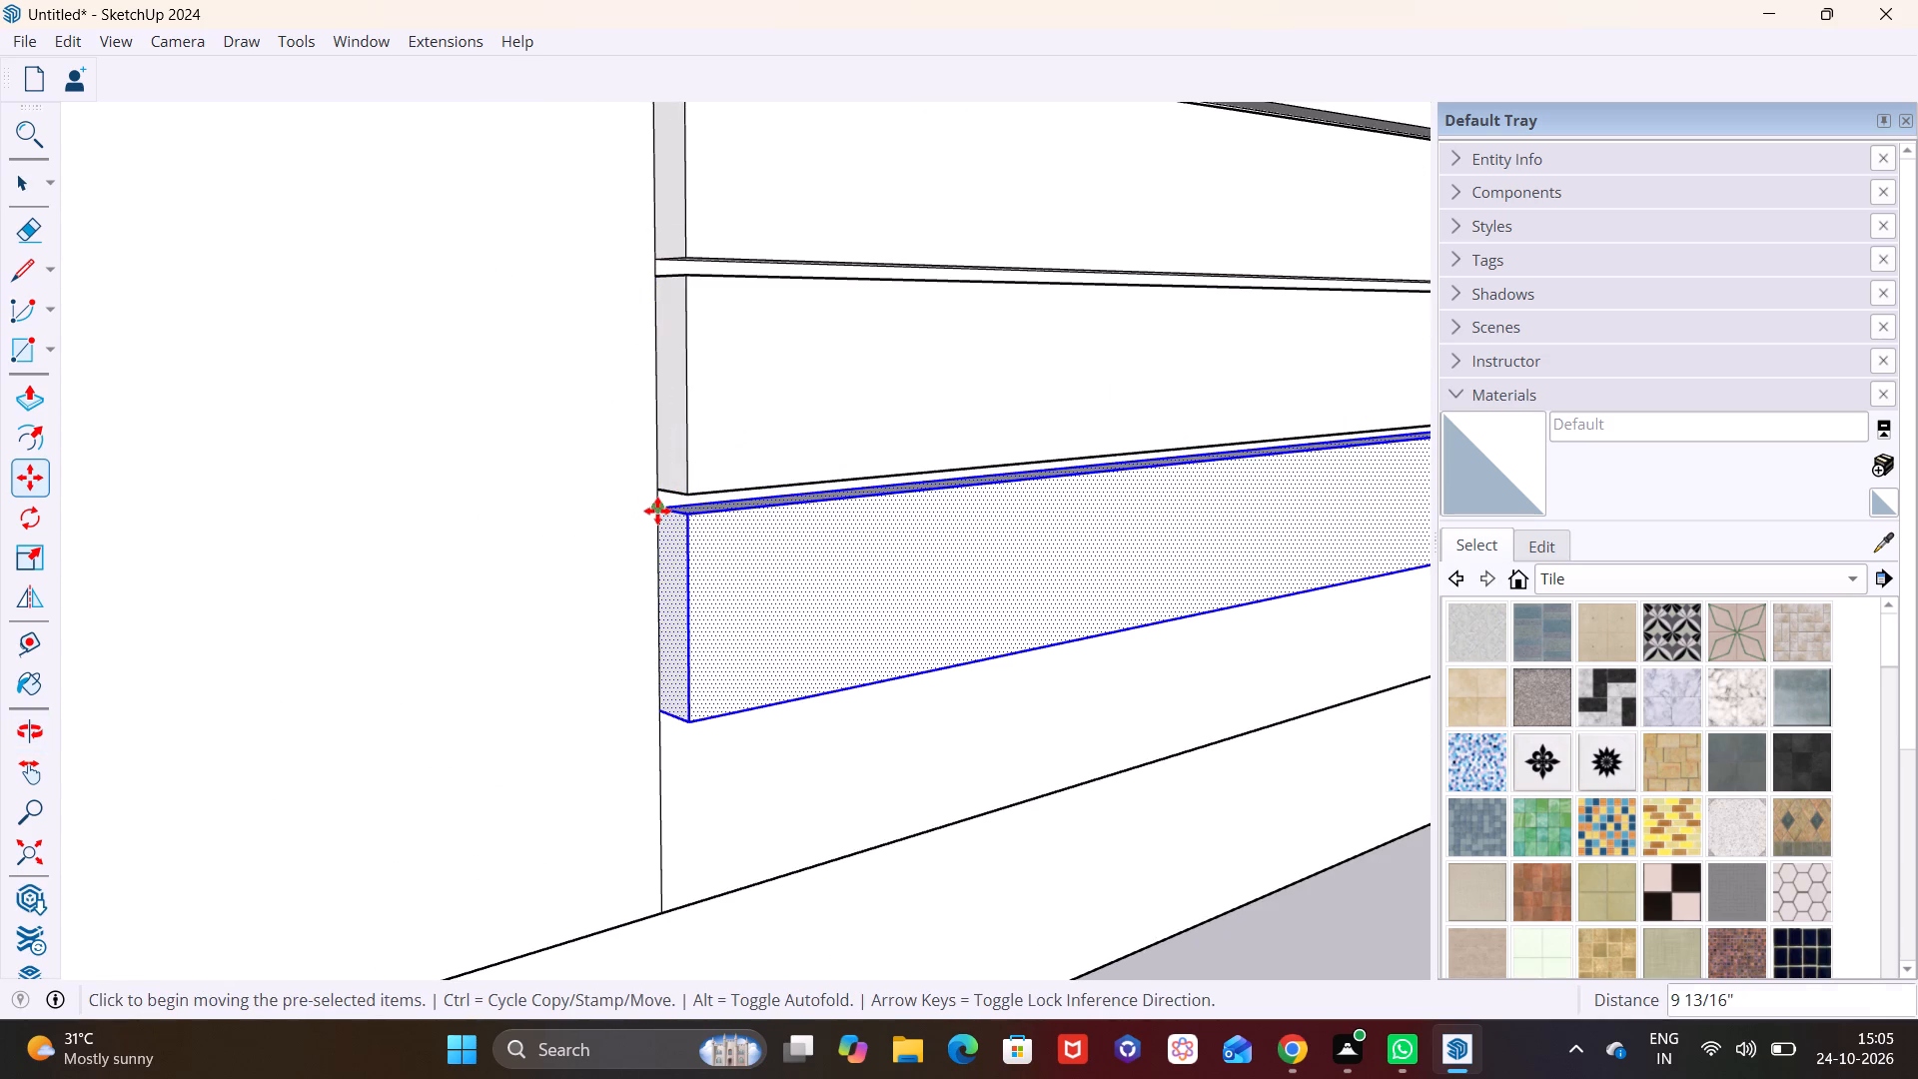
{"action": "left_click", "coordinate": [657, 511]}
{"action": "left_click", "coordinate": [659, 731]}
{"action": "scroll", "coordinate": [756, 543], "scroll_direction": "down", "scroll_amount": 3}
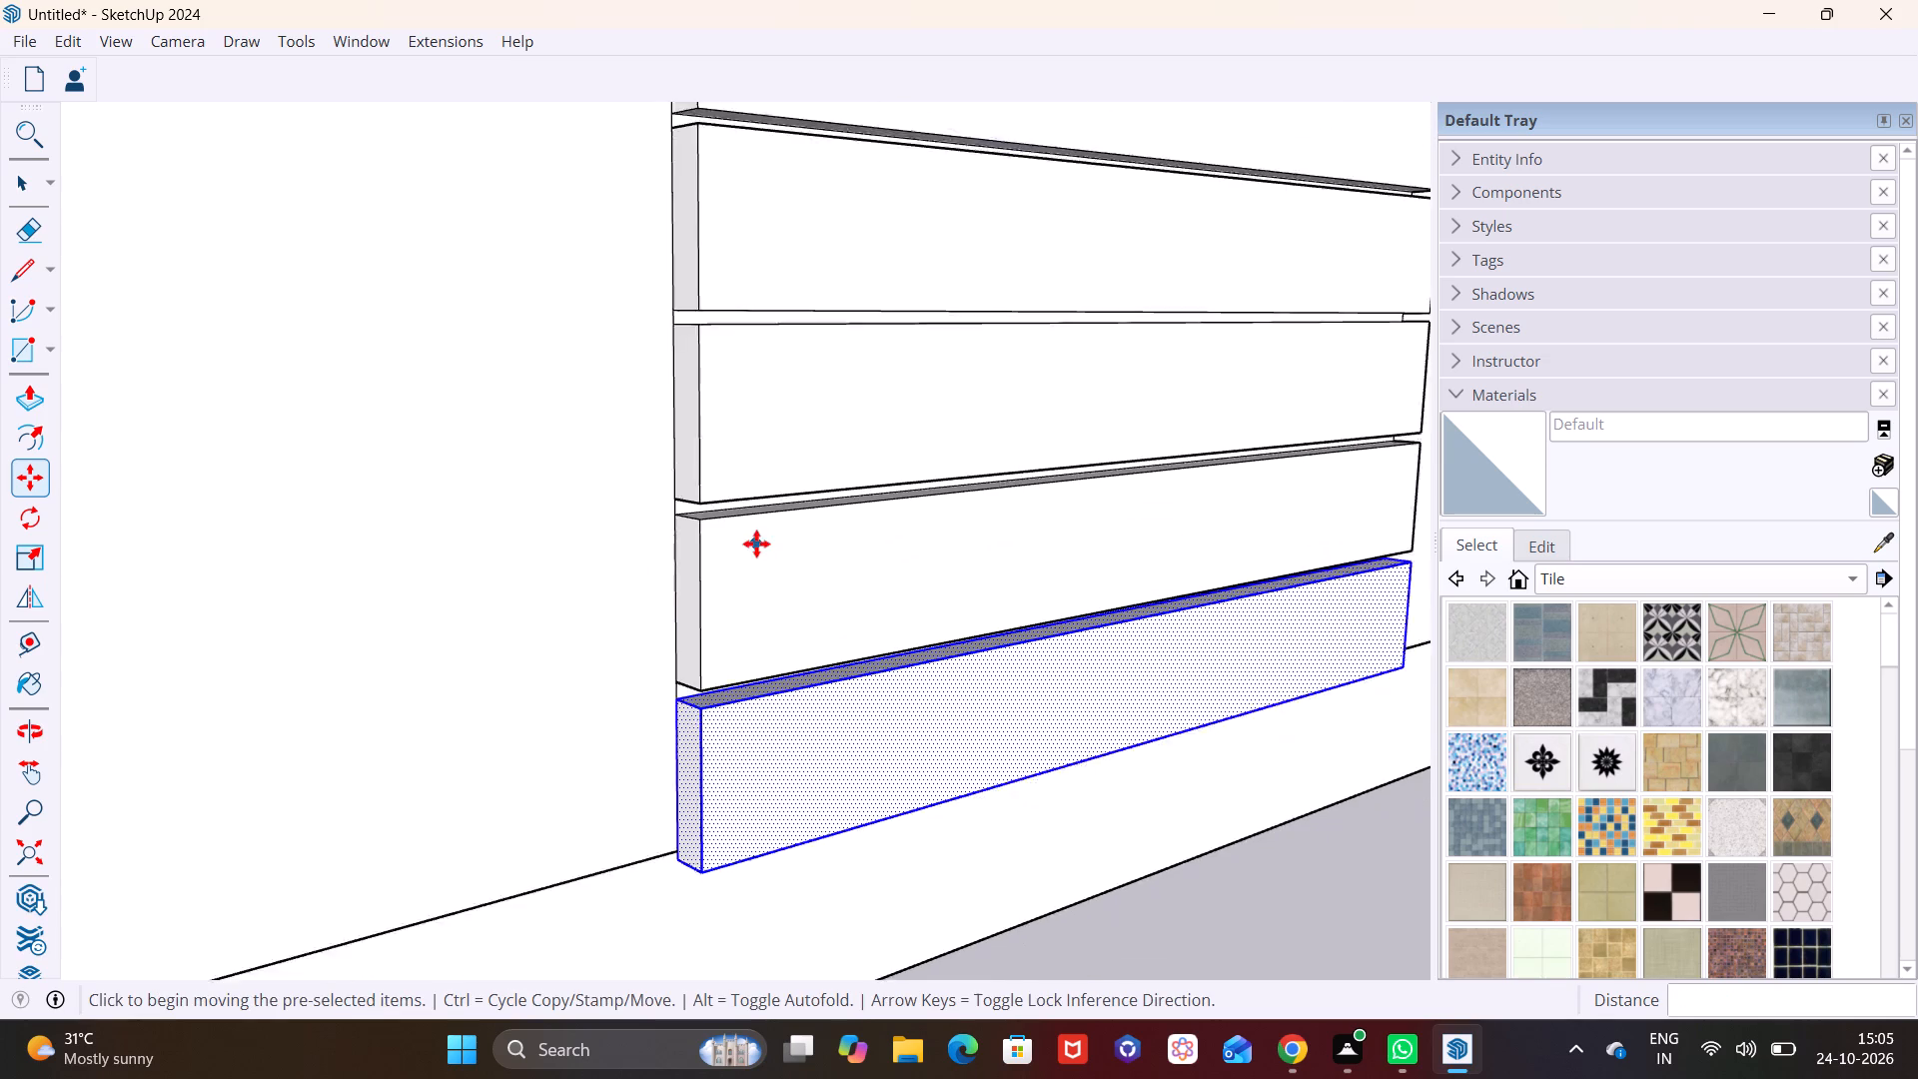
Push/Pull the top rectangle of the corner panel under the overhang slightly outward to form its top slat.
{"action": "scroll", "coordinate": [756, 543], "scroll_direction": "down", "scroll_amount": 14}
{"action": "middle_click_drag", "start_coordinate": [1183, 470], "coordinate": [628, 790], "text": "shift"}
{"action": "scroll", "coordinate": [857, 538], "scroll_direction": "up", "scroll_amount": 5}
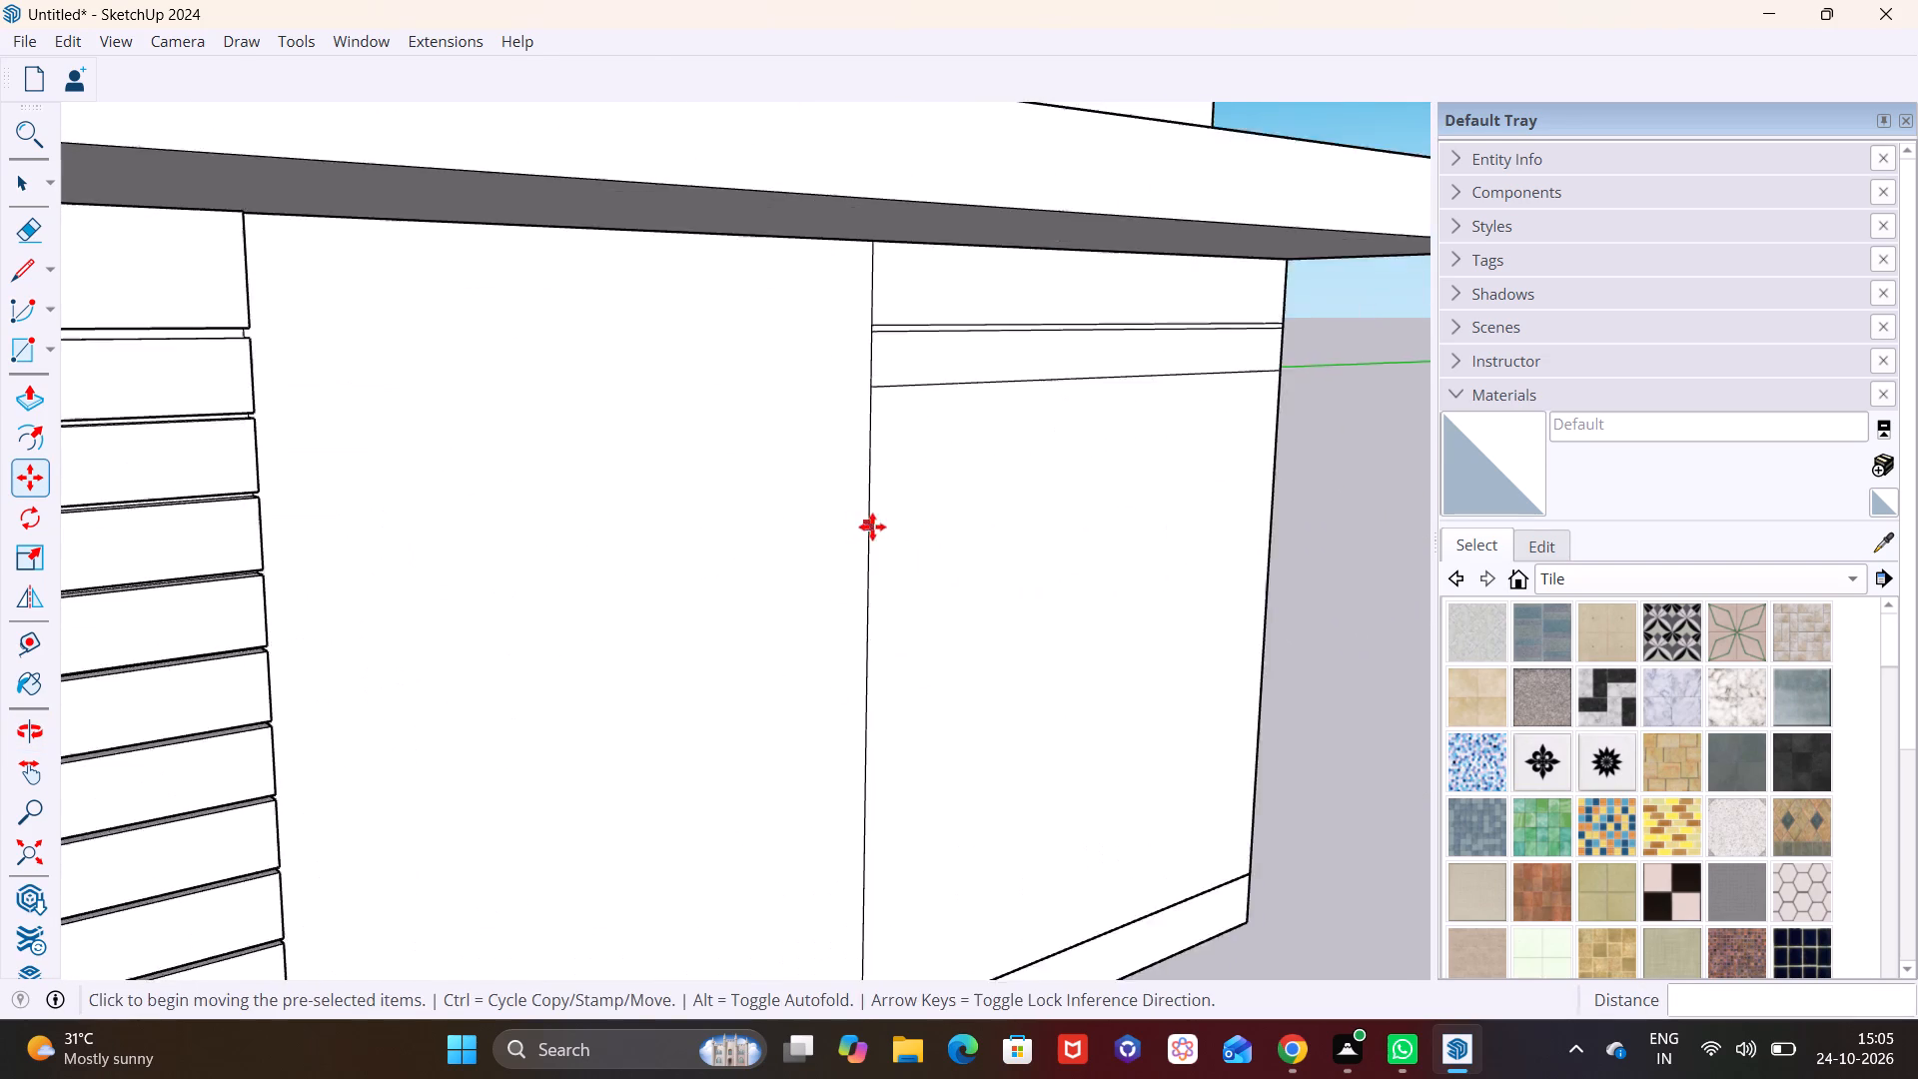
{"action": "scroll", "coordinate": [872, 527], "scroll_direction": "up", "scroll_amount": 1}
{"action": "middle_click_drag", "start_coordinate": [883, 516], "coordinate": [676, 710], "text": "shift"}
{"action": "middle_click_drag", "start_coordinate": [767, 649], "coordinate": [692, 476]}
{"action": "scroll", "coordinate": [751, 539], "scroll_direction": "up", "scroll_amount": 2}
{"action": "key", "text": "space"}
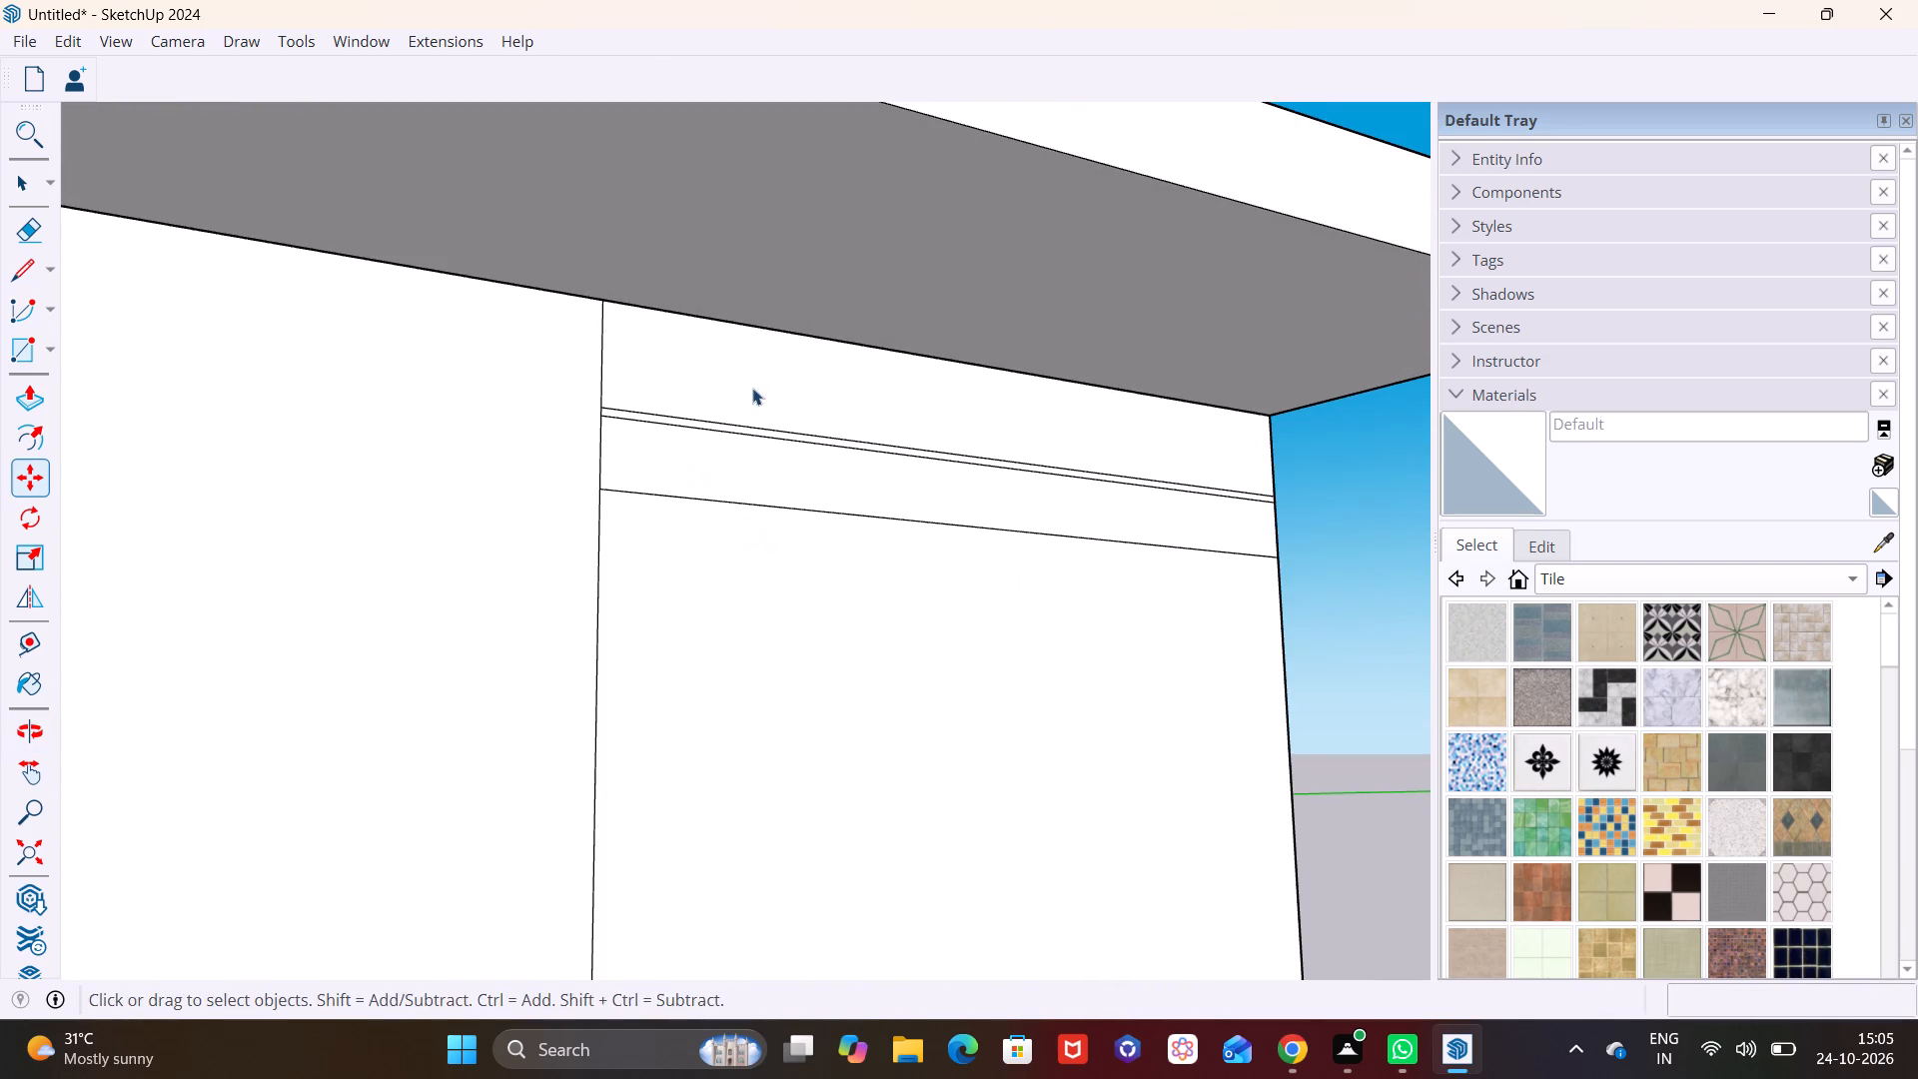
{"action": "left_click", "coordinate": [752, 388]}
{"action": "middle_click_drag", "start_coordinate": [770, 447], "coordinate": [834, 583]}
{"action": "left_click", "coordinate": [34, 395]}
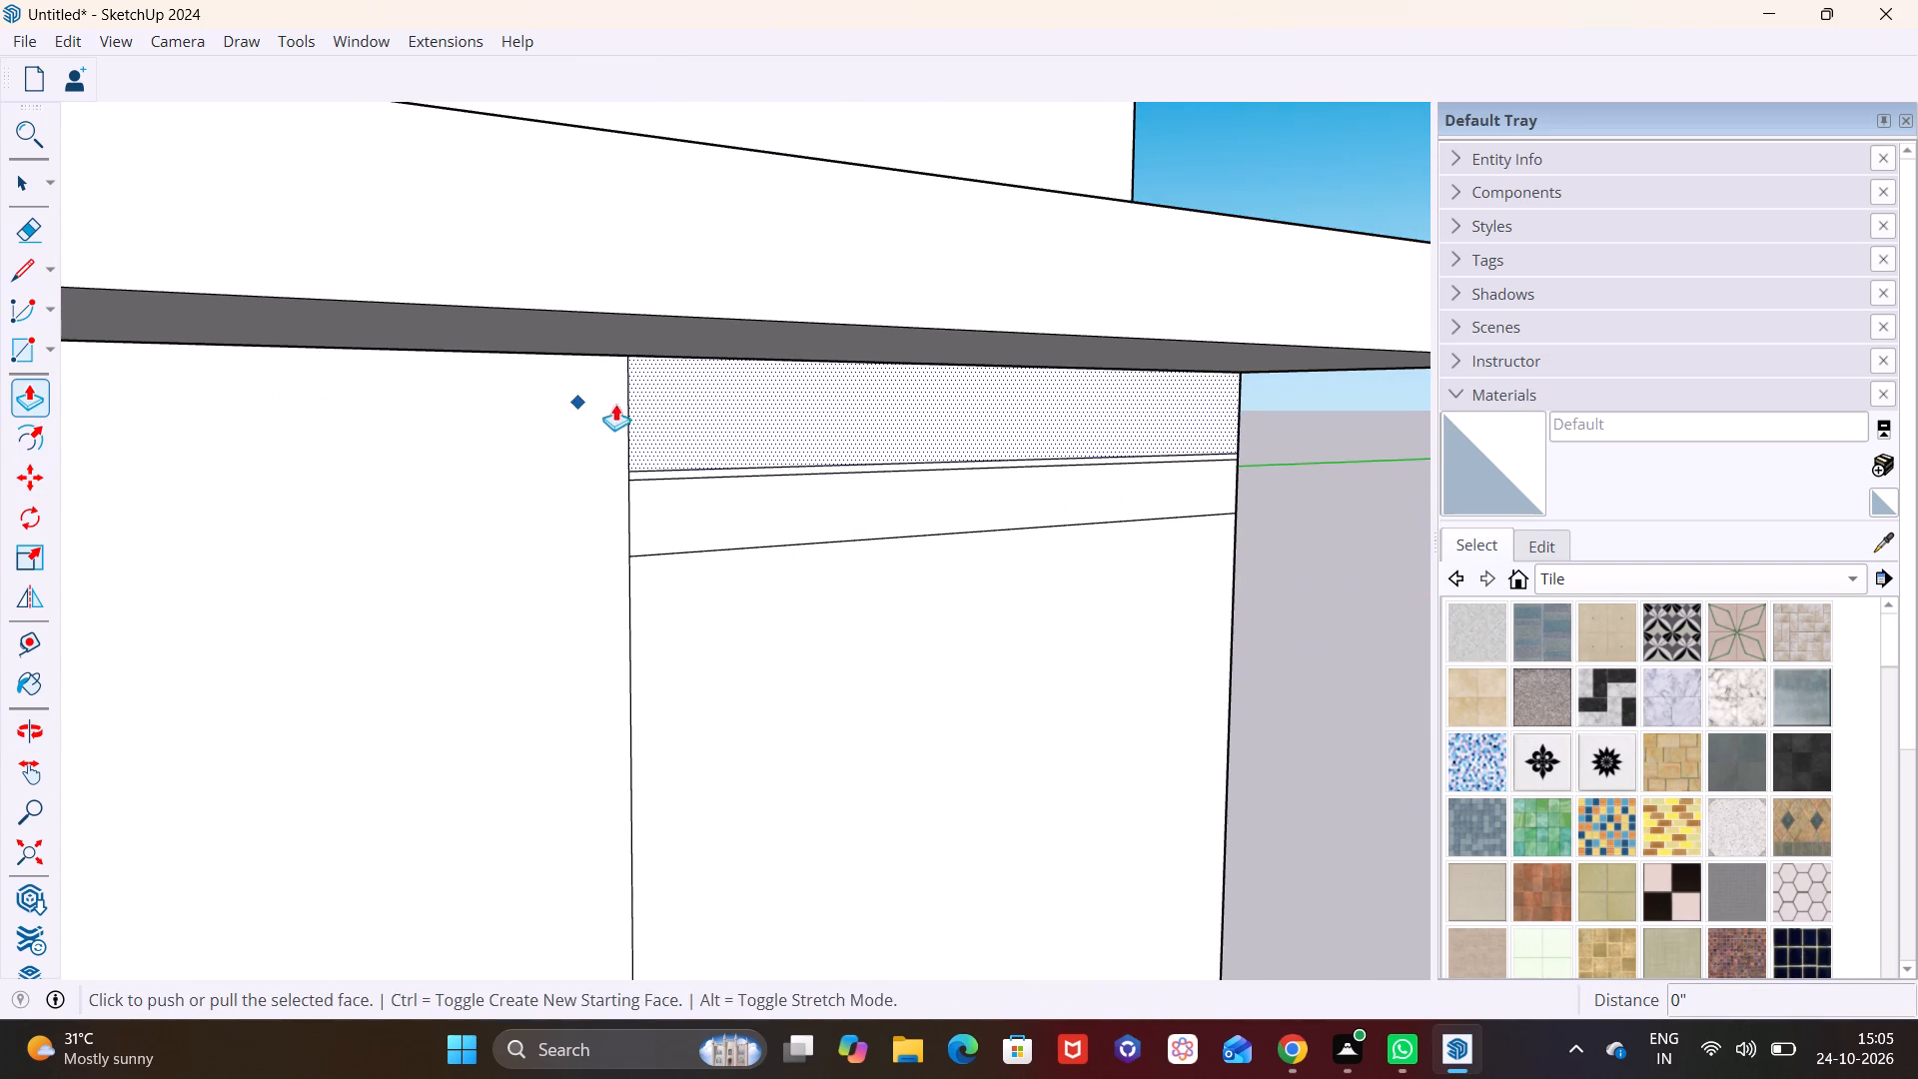
{"action": "left_click", "coordinate": [678, 414]}
{"action": "left_click", "coordinate": [691, 414]}
{"action": "key", "text": "space"}
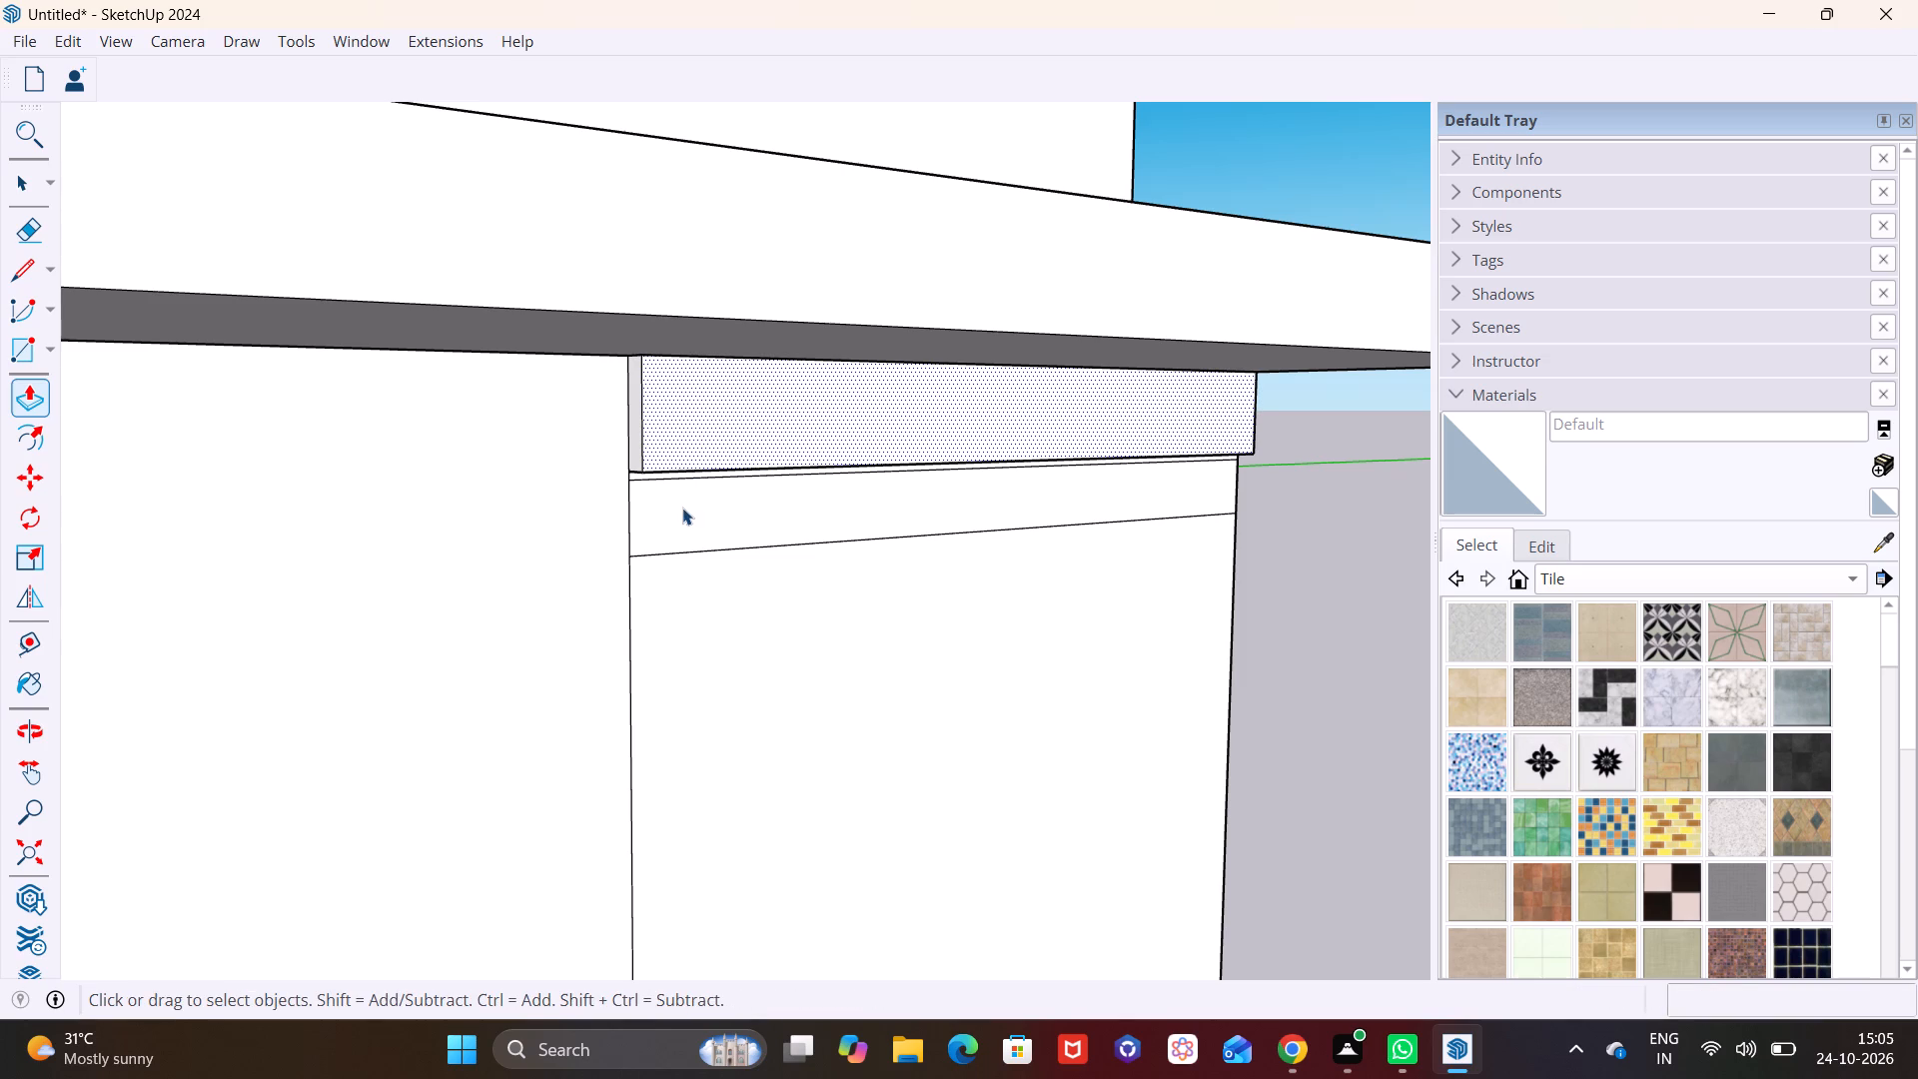
Push/Pull the corner panel's second rectangle from the top slightly outward to form its second slat.
{"action": "left_click_drag", "start_coordinate": [682, 511], "coordinate": [680, 502]}
{"action": "left_click", "coordinate": [27, 390]}
{"action": "left_click", "coordinate": [636, 502]}
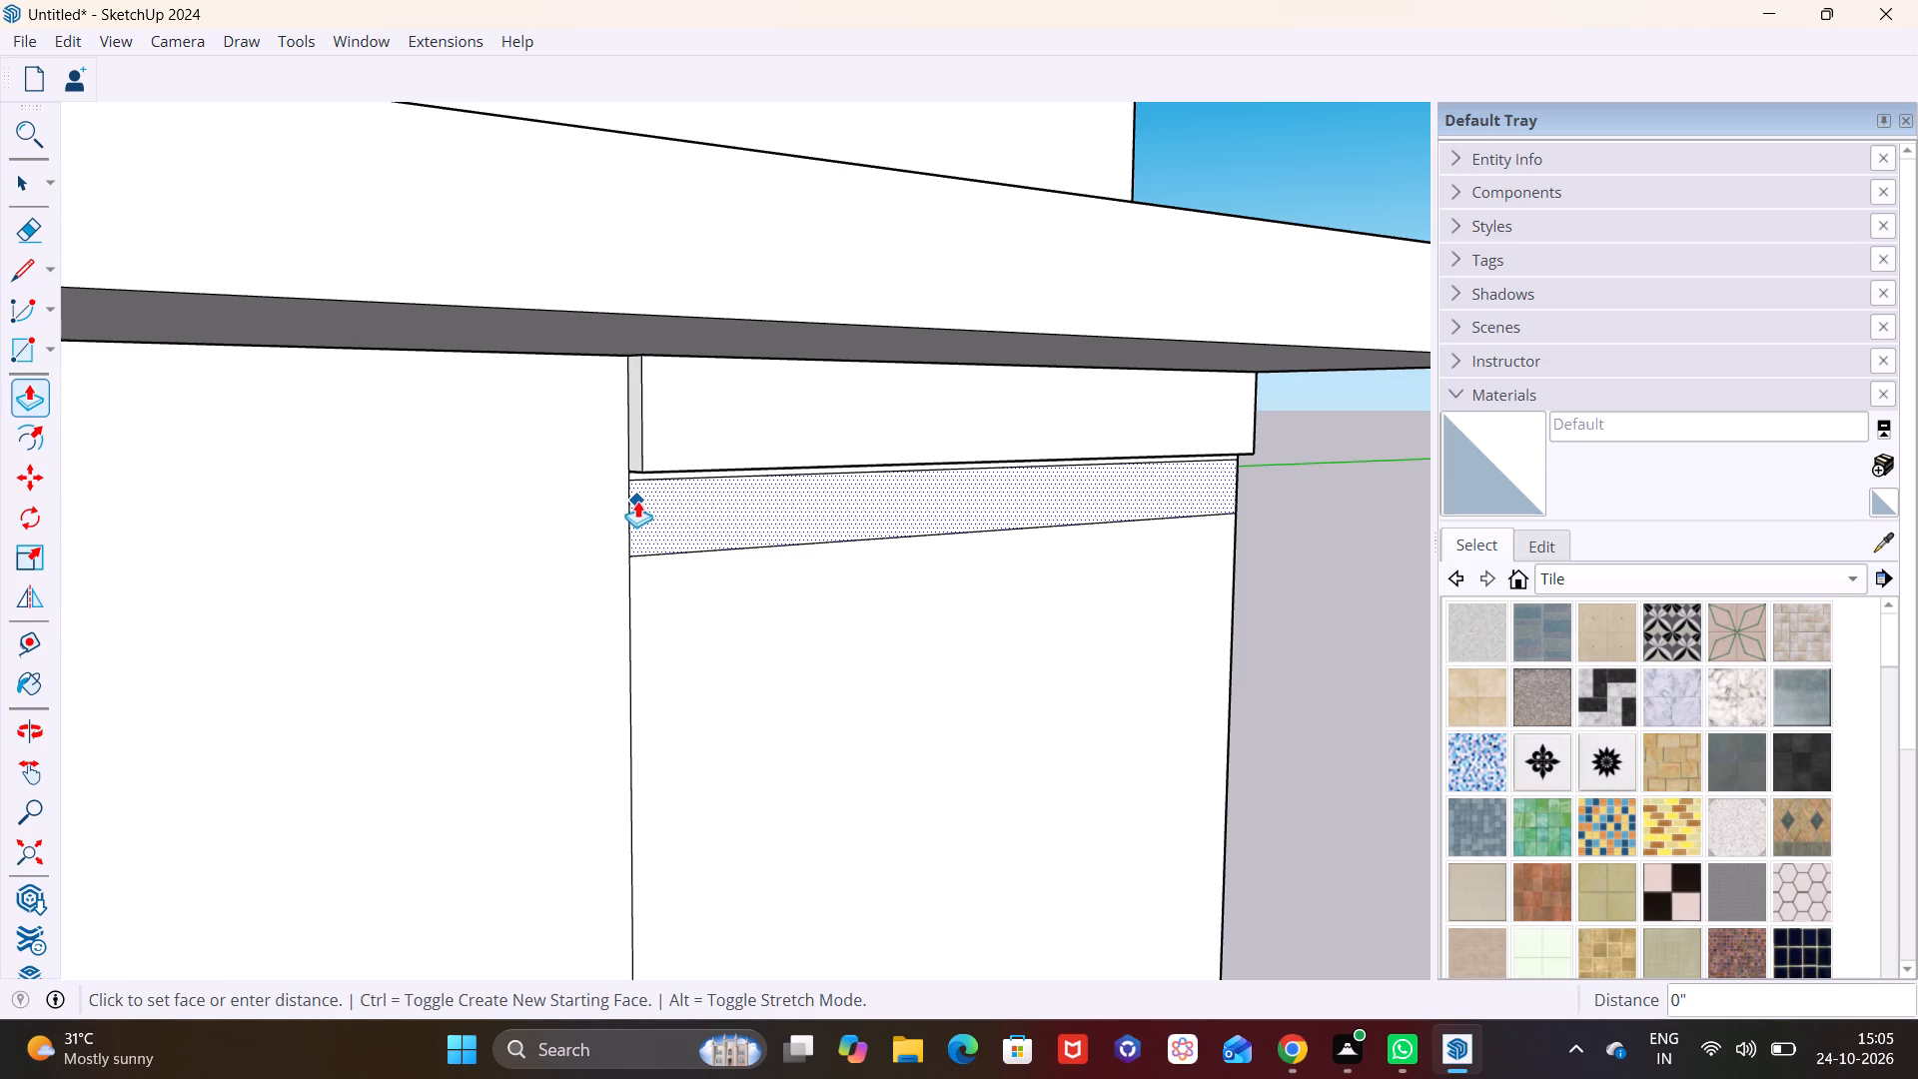
{"action": "left_click", "coordinate": [665, 467]}
{"action": "key", "text": "space"}
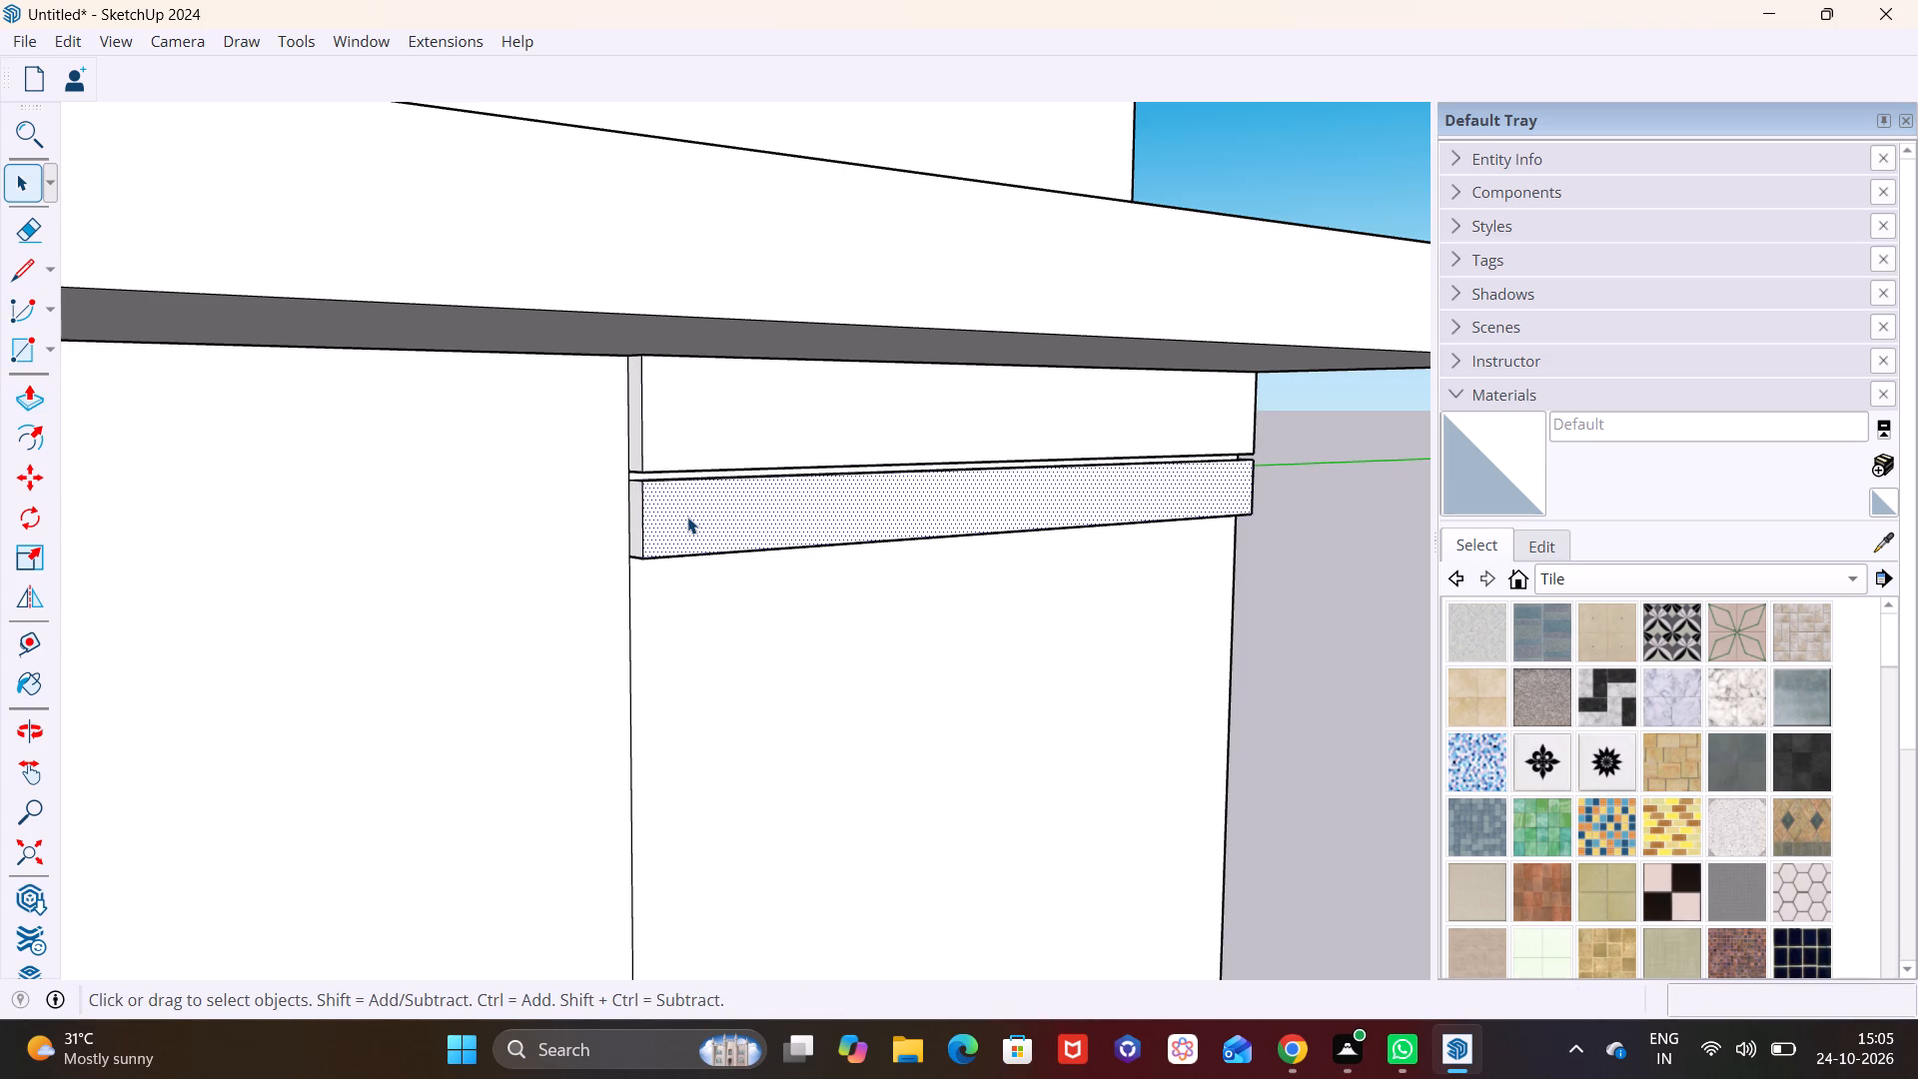
Select the front, side, top and bottom faces and edges of the corner panel's second slat.
{"action": "double_click", "coordinate": [687, 517]}
{"action": "double_click", "coordinate": [637, 508], "text": "ctrl"}
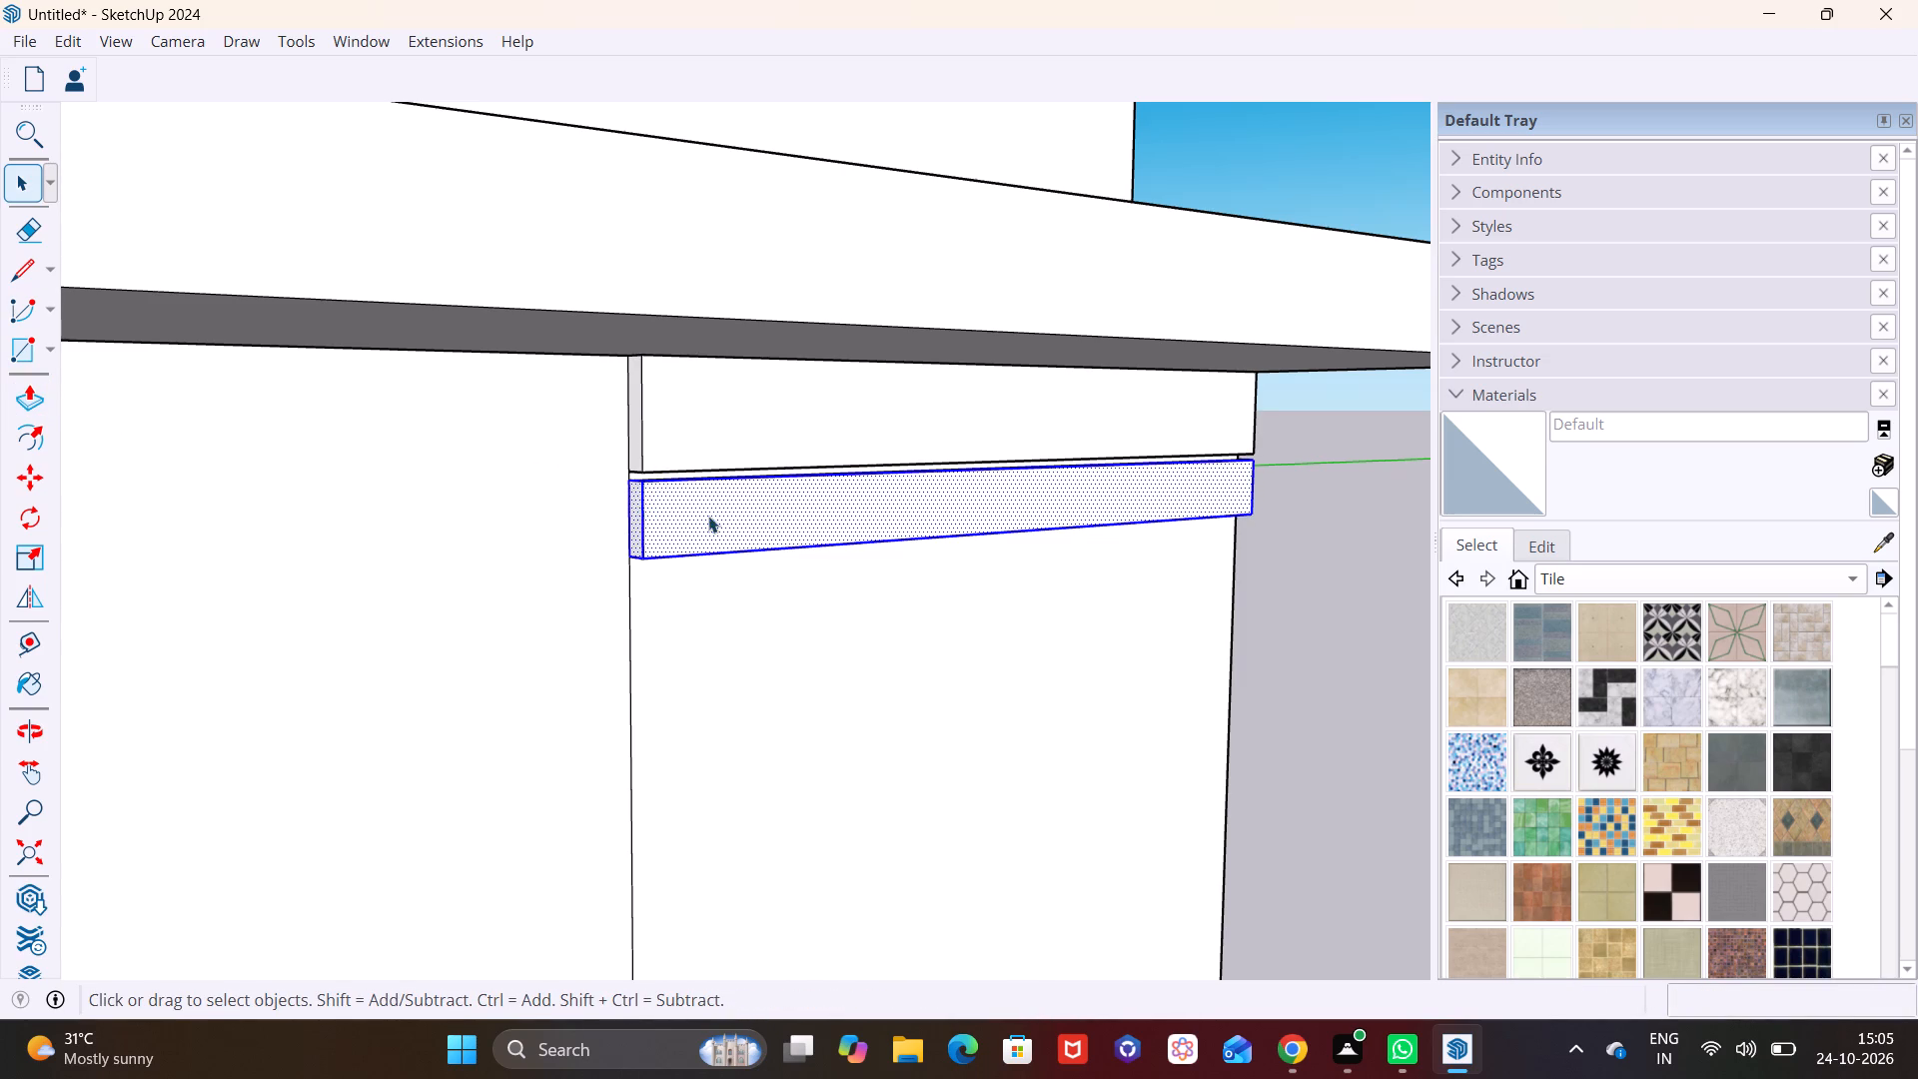
{"action": "middle_click_drag", "start_coordinate": [717, 503], "coordinate": [690, 272]}
{"action": "scroll", "coordinate": [716, 496], "scroll_direction": "up", "scroll_amount": 1}
{"action": "scroll", "coordinate": [709, 414], "scroll_direction": "up", "scroll_amount": 10}
{"action": "double_click", "coordinate": [659, 498], "text": "ctrl"}
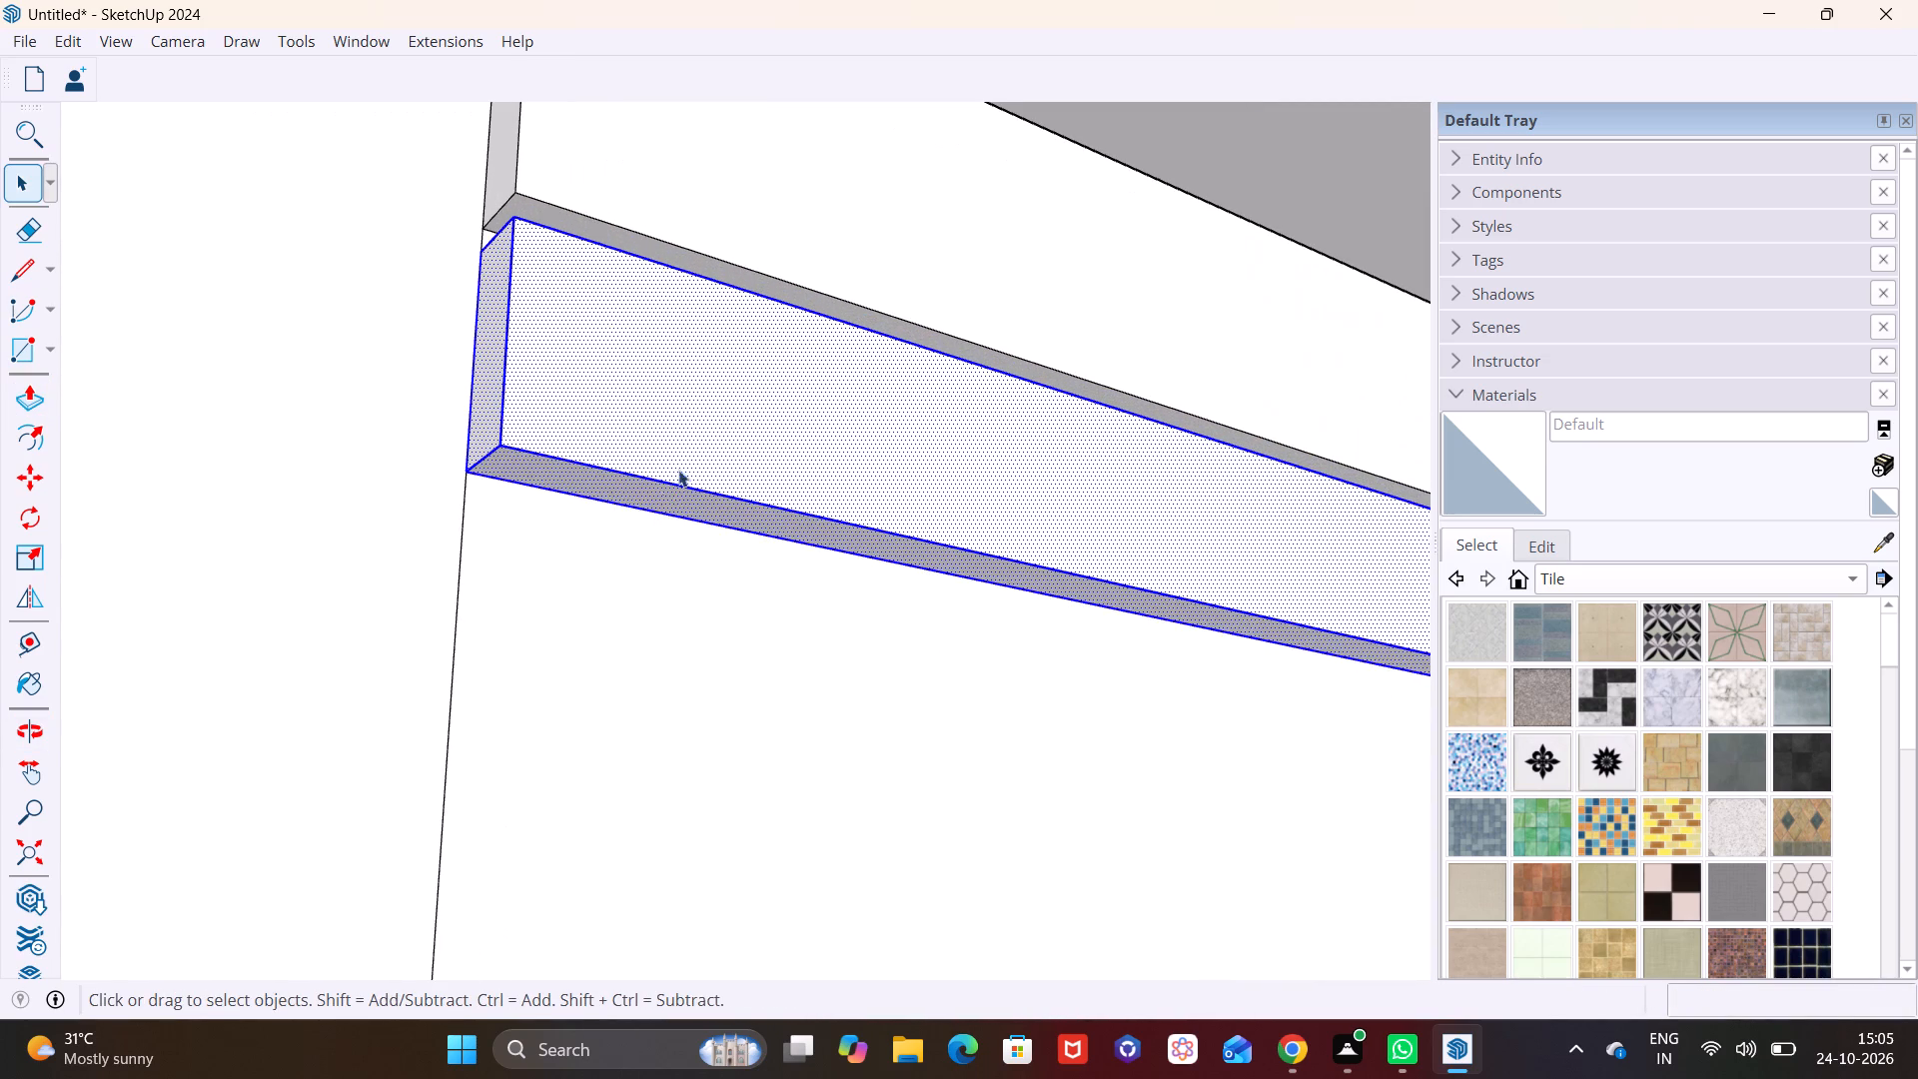
{"action": "middle_click_drag", "start_coordinate": [703, 350], "coordinate": [609, 658]}
{"action": "middle_click_drag", "start_coordinate": [697, 298], "coordinate": [753, 515], "text": "shift"}
{"action": "scroll", "coordinate": [631, 387], "scroll_direction": "up", "scroll_amount": 5}
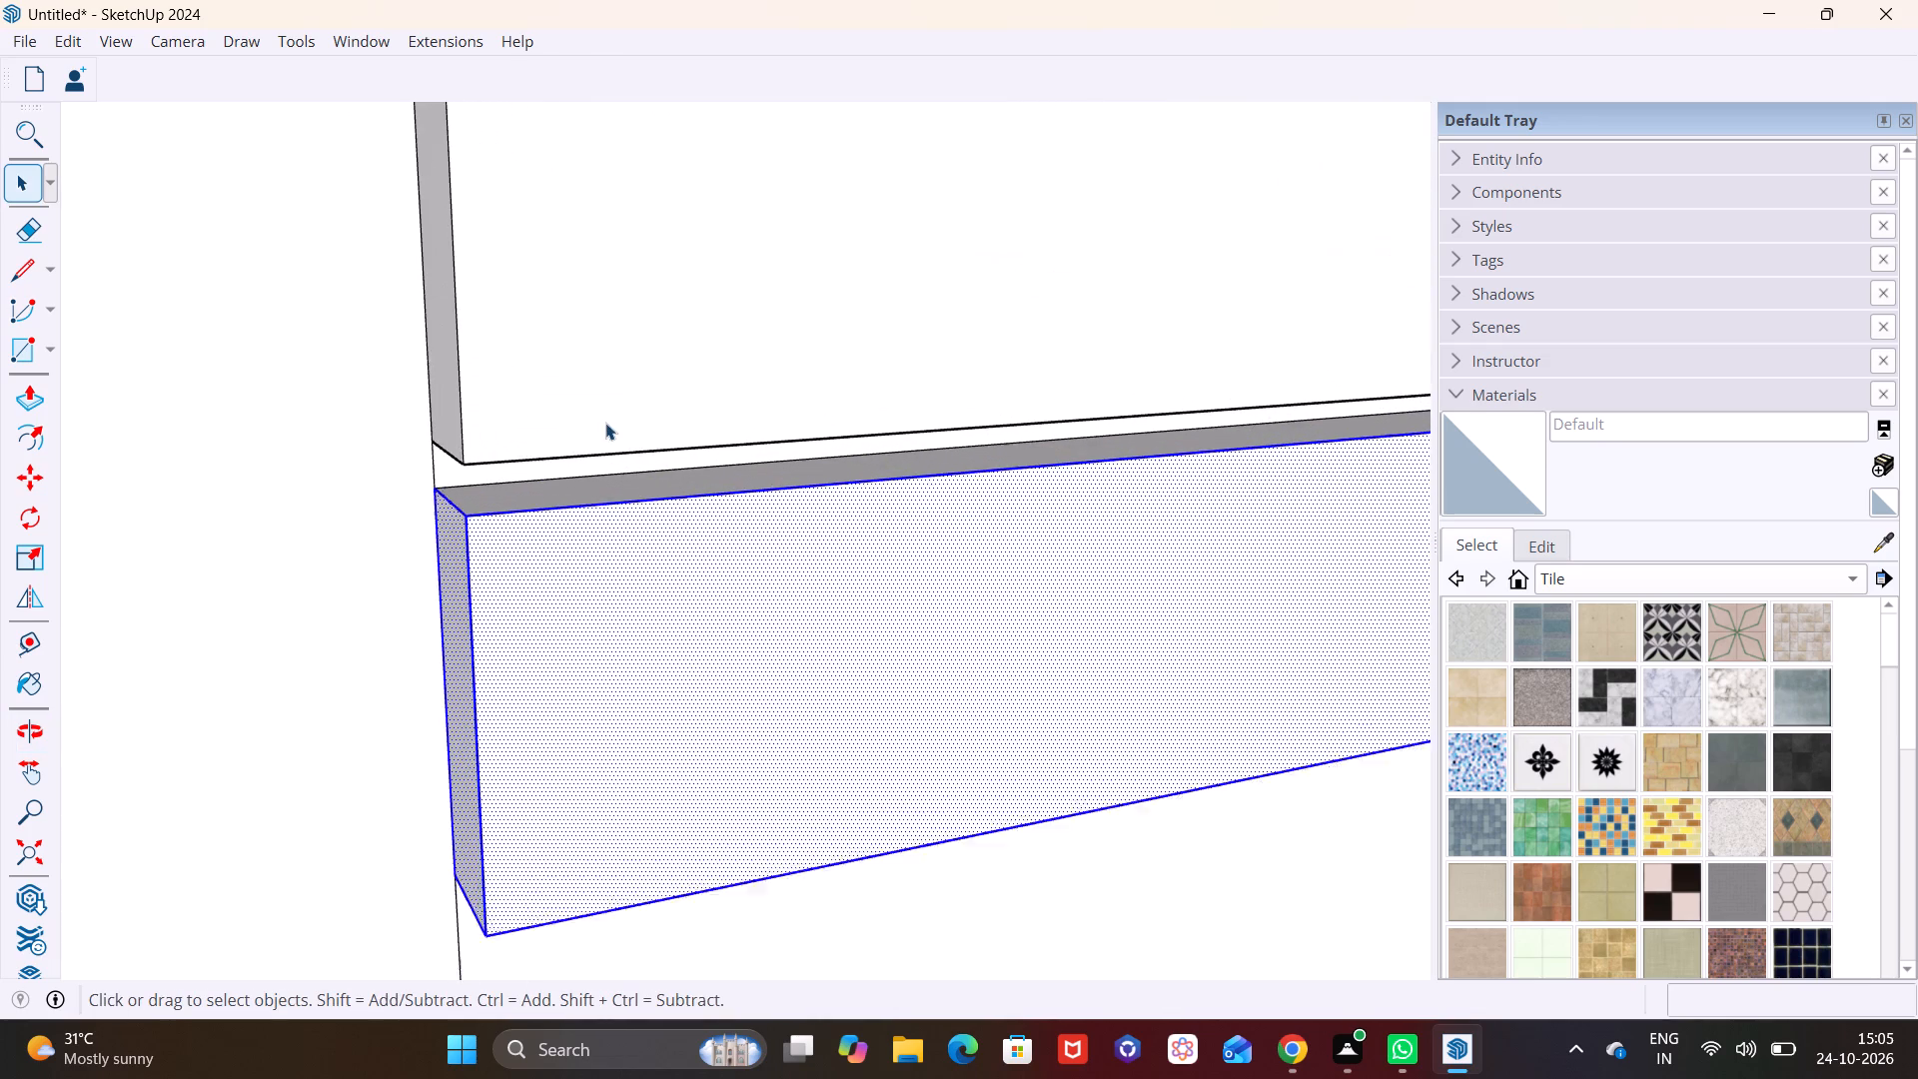
{"action": "scroll", "coordinate": [605, 423], "scroll_direction": "up", "scroll_amount": 2}
{"action": "double_click", "coordinate": [577, 507], "text": "ctrl"}
{"action": "scroll", "coordinate": [712, 532], "scroll_direction": "down", "scroll_amount": 18}
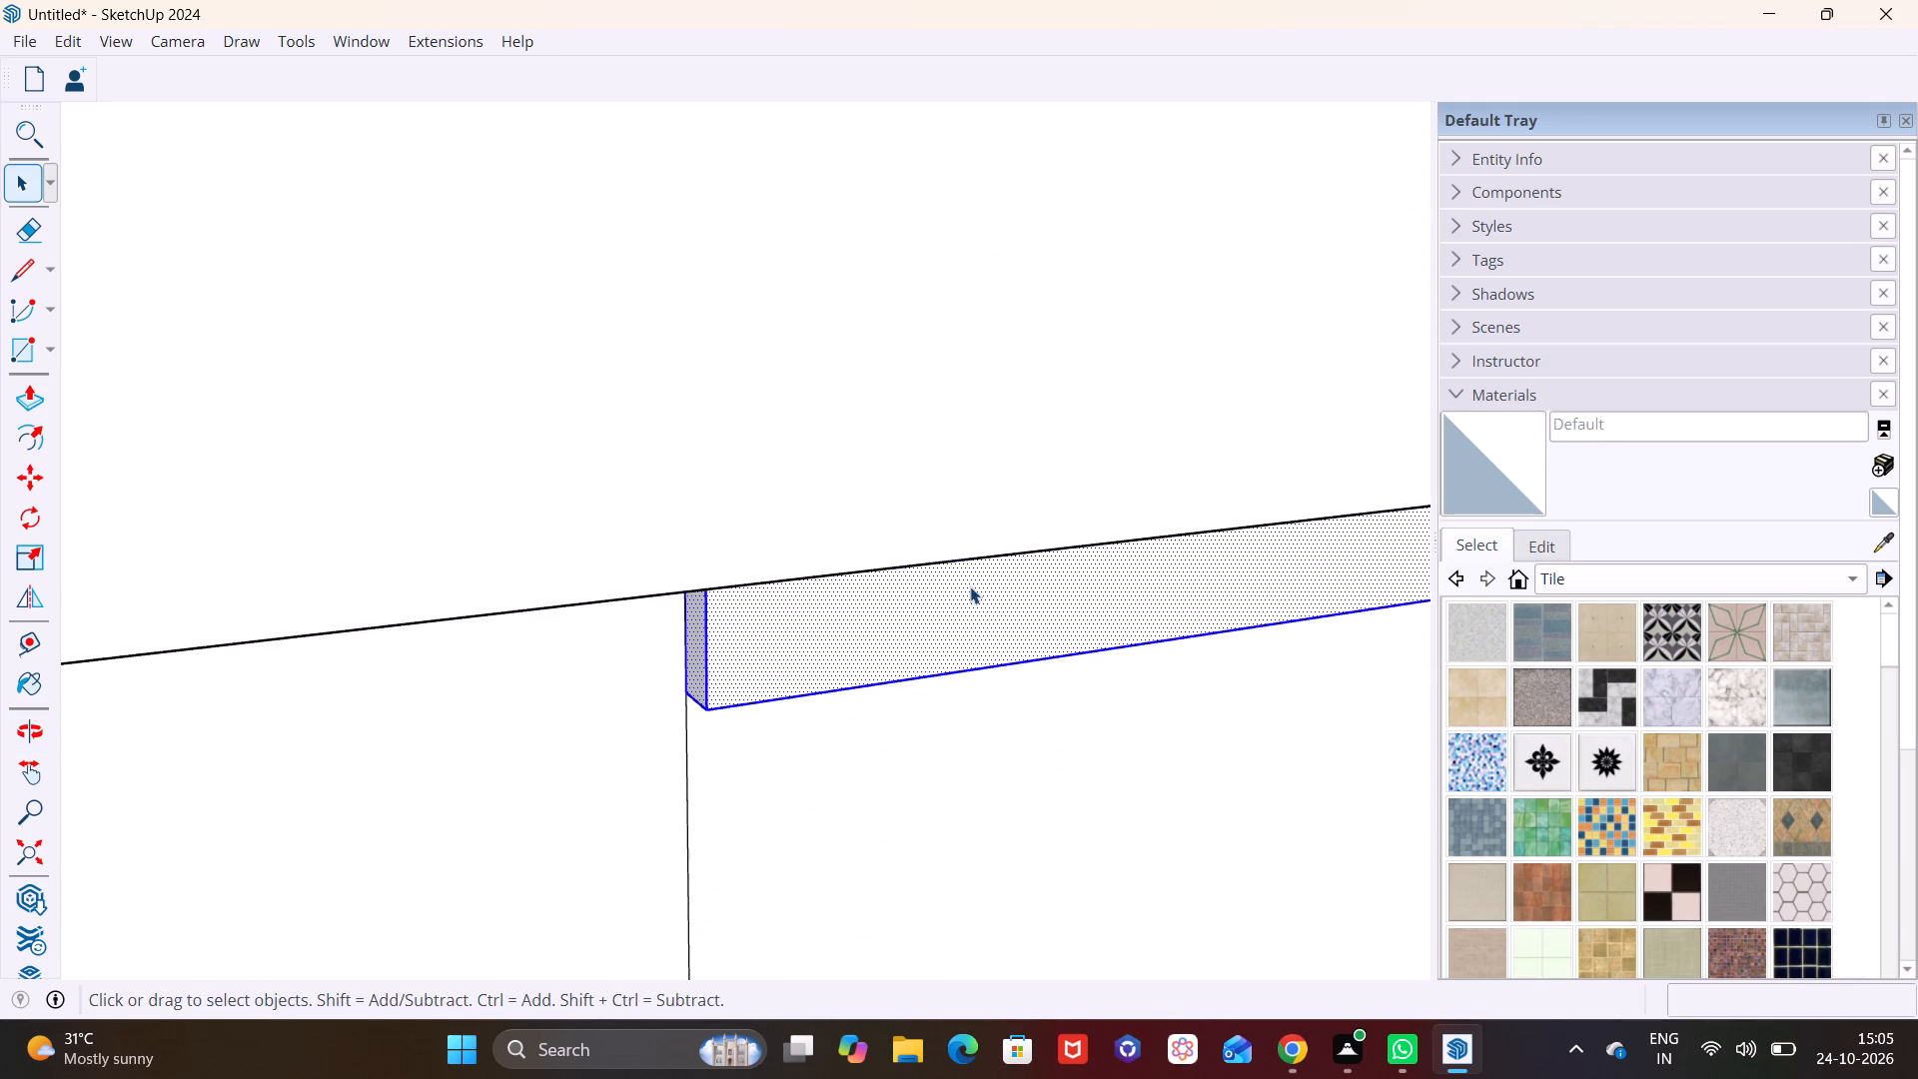
Draw a vertical line about 9 3/16" long to close the open outer end of the corner panel's second slat.
{"action": "middle_click_drag", "start_coordinate": [970, 586], "coordinate": [619, 551]}
{"action": "scroll", "coordinate": [911, 565], "scroll_direction": "down", "scroll_amount": 4}
{"action": "middle_click_drag", "start_coordinate": [949, 576], "coordinate": [634, 462], "text": "shift"}
{"action": "middle_click_drag", "start_coordinate": [1329, 561], "coordinate": [797, 535]}
{"action": "middle_click_drag", "start_coordinate": [1449, 555], "coordinate": [1055, 532]}
{"action": "scroll", "coordinate": [1096, 489], "scroll_direction": "down", "scroll_amount": 4}
{"action": "middle_click_drag", "start_coordinate": [1201, 548], "coordinate": [708, 530], "text": "shift"}
{"action": "scroll", "coordinate": [708, 530], "scroll_direction": "down", "scroll_amount": 1, "text": "shift"}
{"action": "middle_click_drag", "start_coordinate": [893, 515], "coordinate": [671, 521]}
{"action": "scroll", "coordinate": [1086, 525], "scroll_direction": "up", "scroll_amount": 7}
{"action": "left_click", "coordinate": [27, 275]}
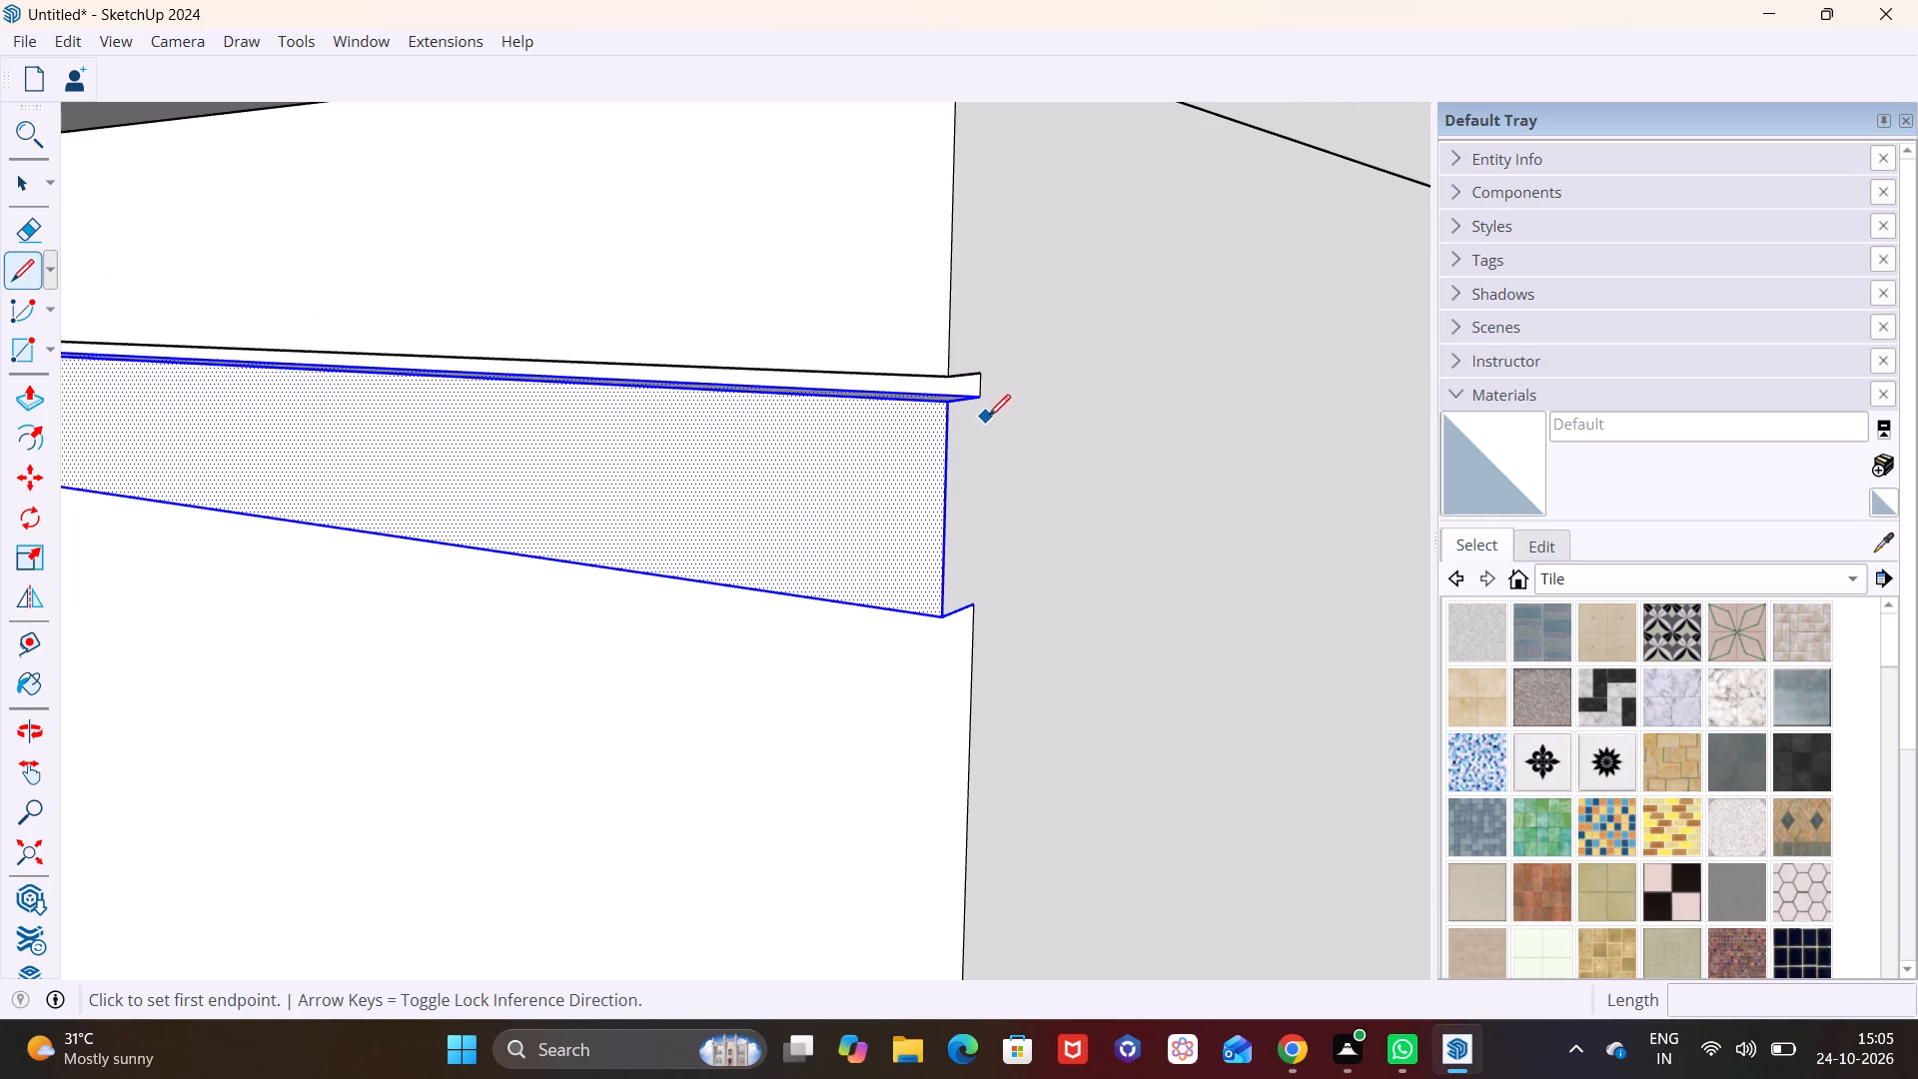
{"action": "left_click", "coordinate": [980, 401]}
{"action": "left_click", "coordinate": [973, 604]}
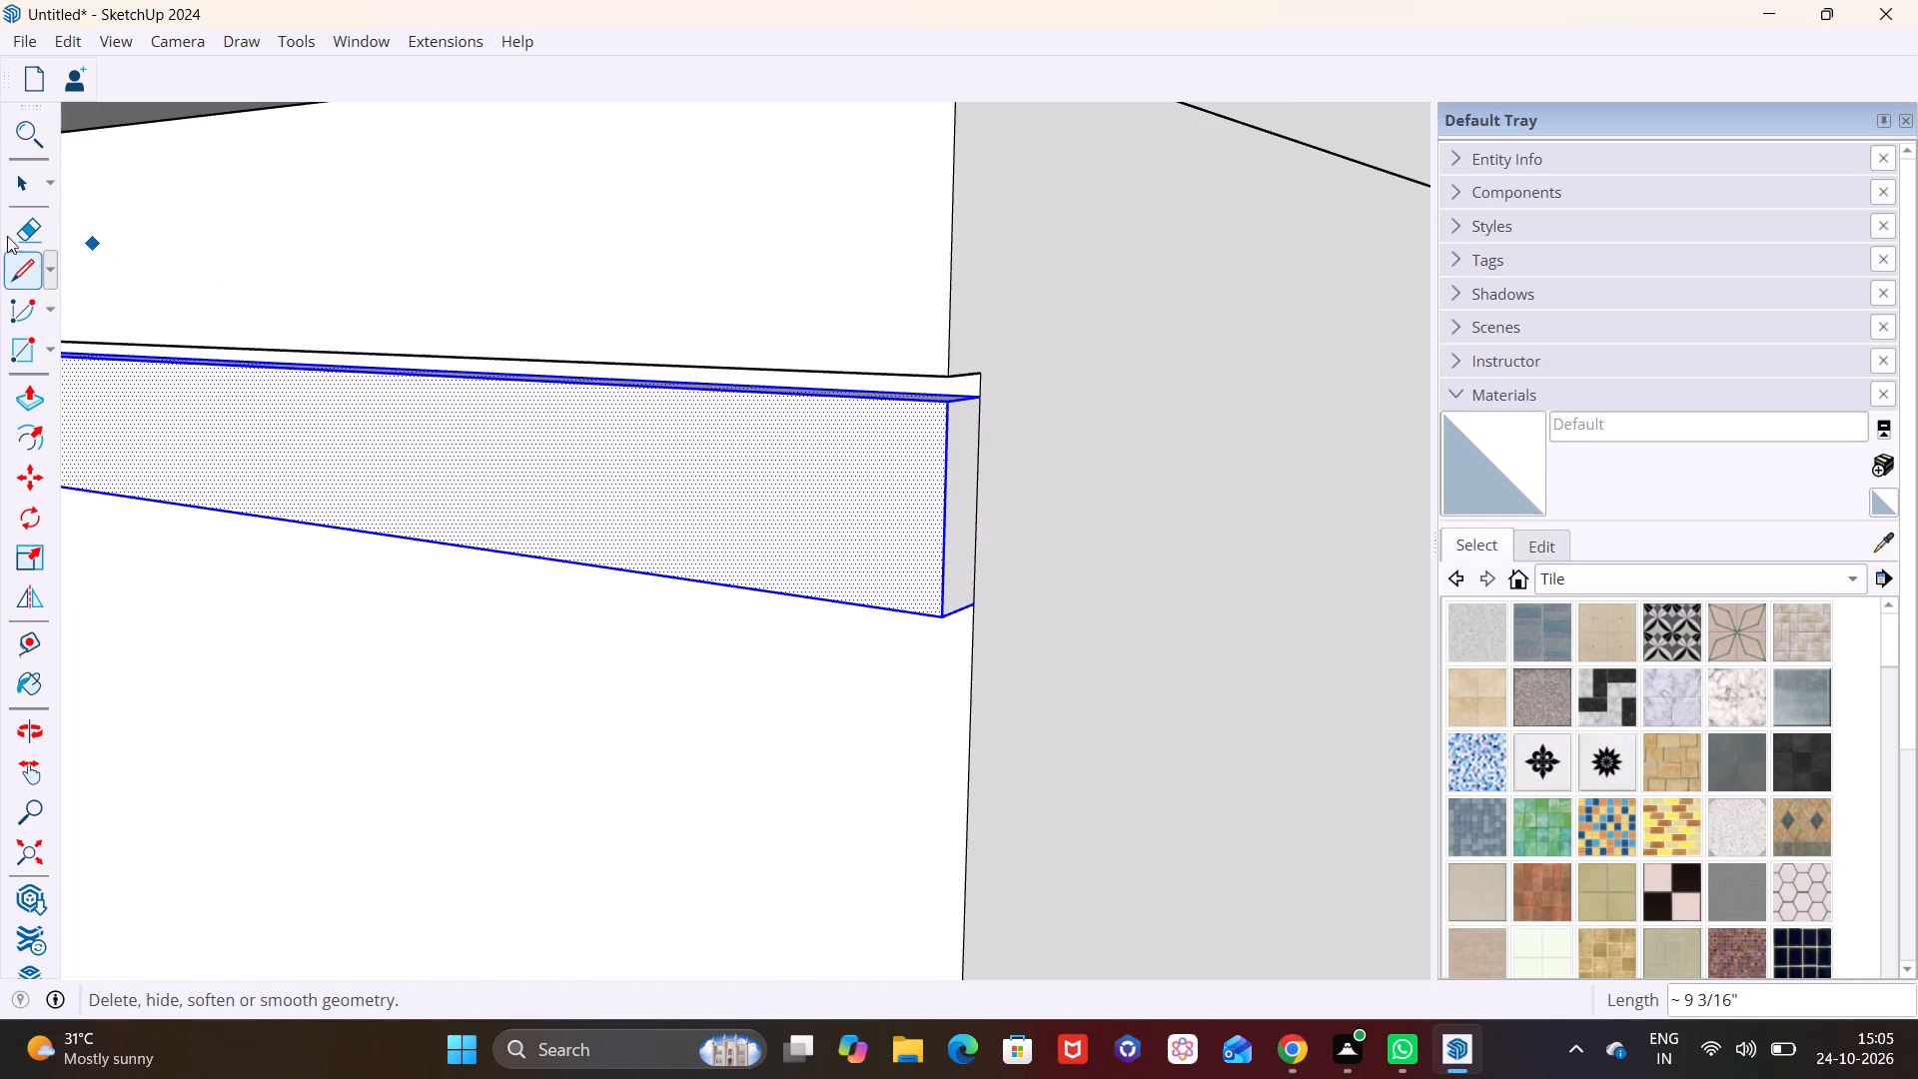
Include the new end face in the slat selection, copy it about 10" straight down, and array it as 13 copies.
{"action": "left_click", "coordinate": [10, 184]}
{"action": "double_click", "coordinate": [956, 488], "text": "ctrl"}
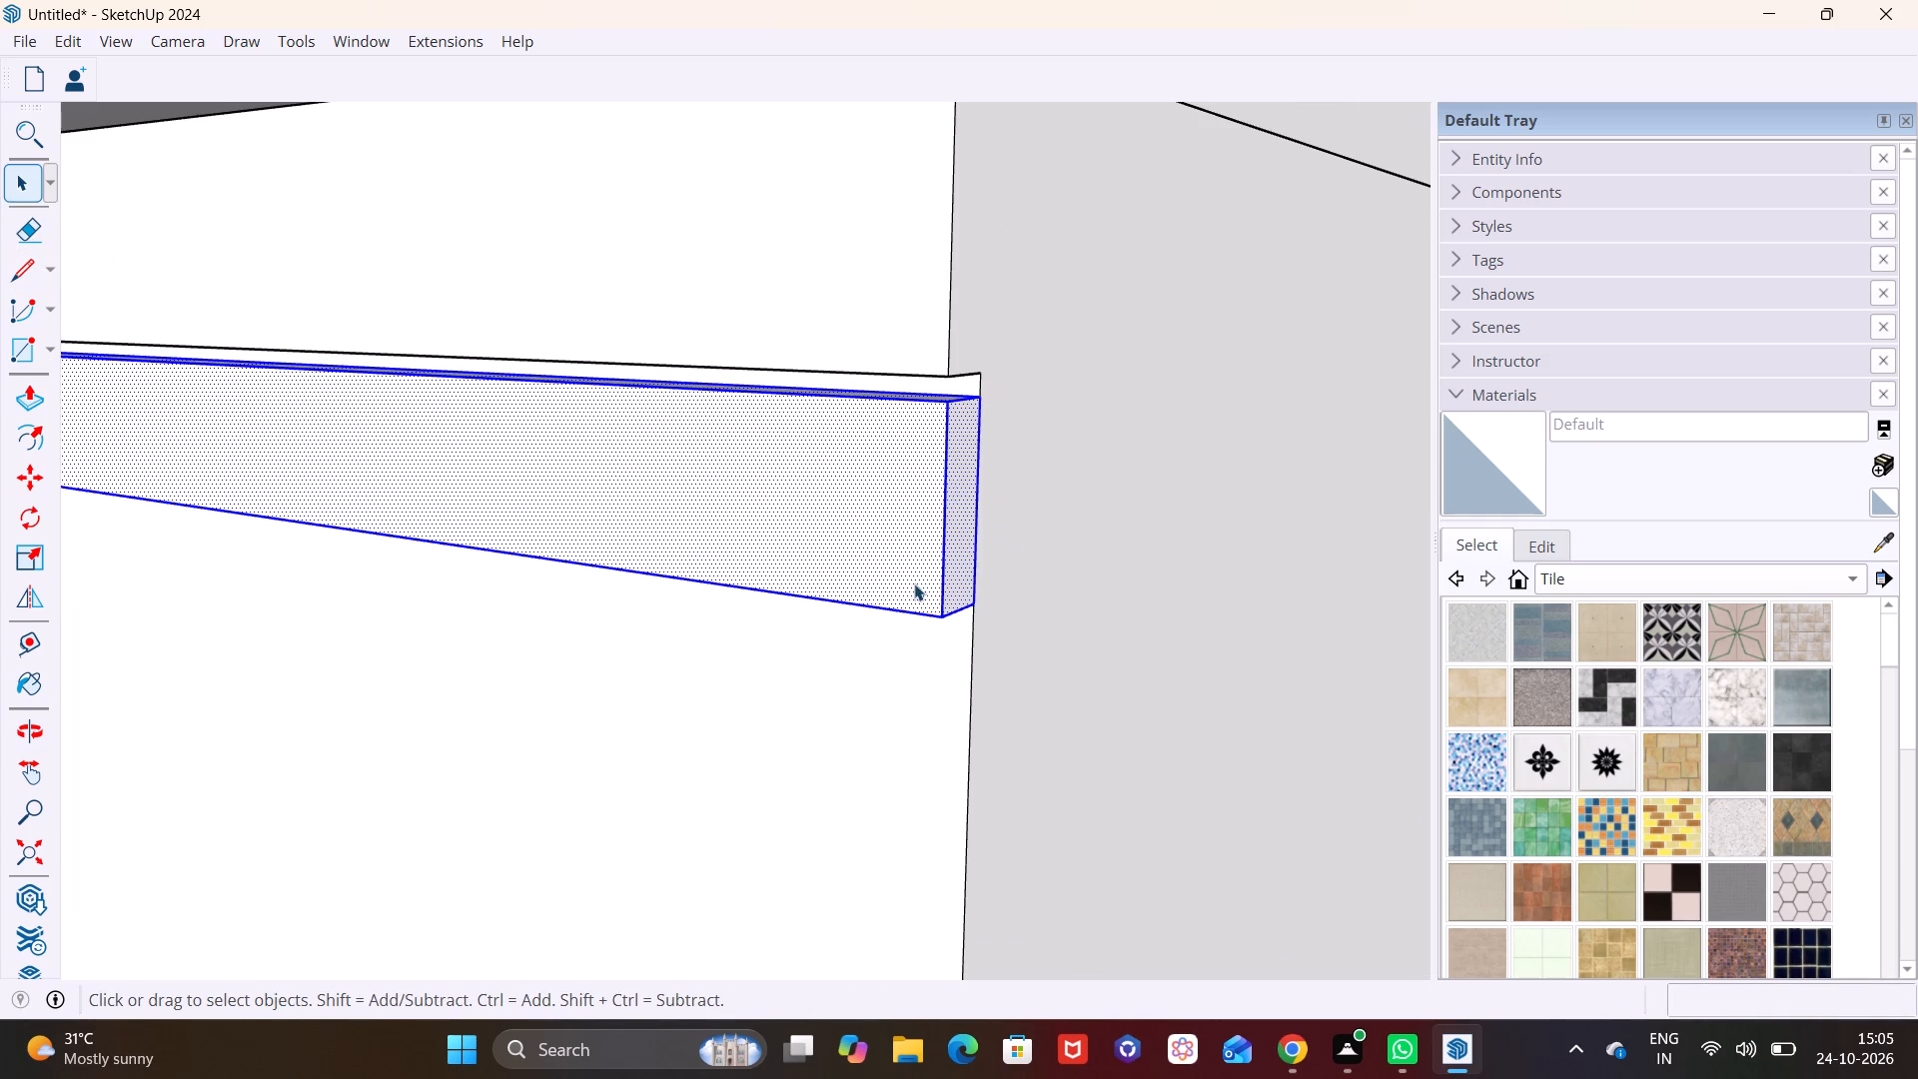
{"action": "middle_click_drag", "start_coordinate": [915, 560], "coordinate": [886, 626]}
{"action": "scroll", "coordinate": [981, 542], "scroll_direction": "up", "scroll_amount": 2}
{"action": "scroll", "coordinate": [980, 540], "scroll_direction": "down", "scroll_amount": 3}
{"action": "key", "text": "m"}
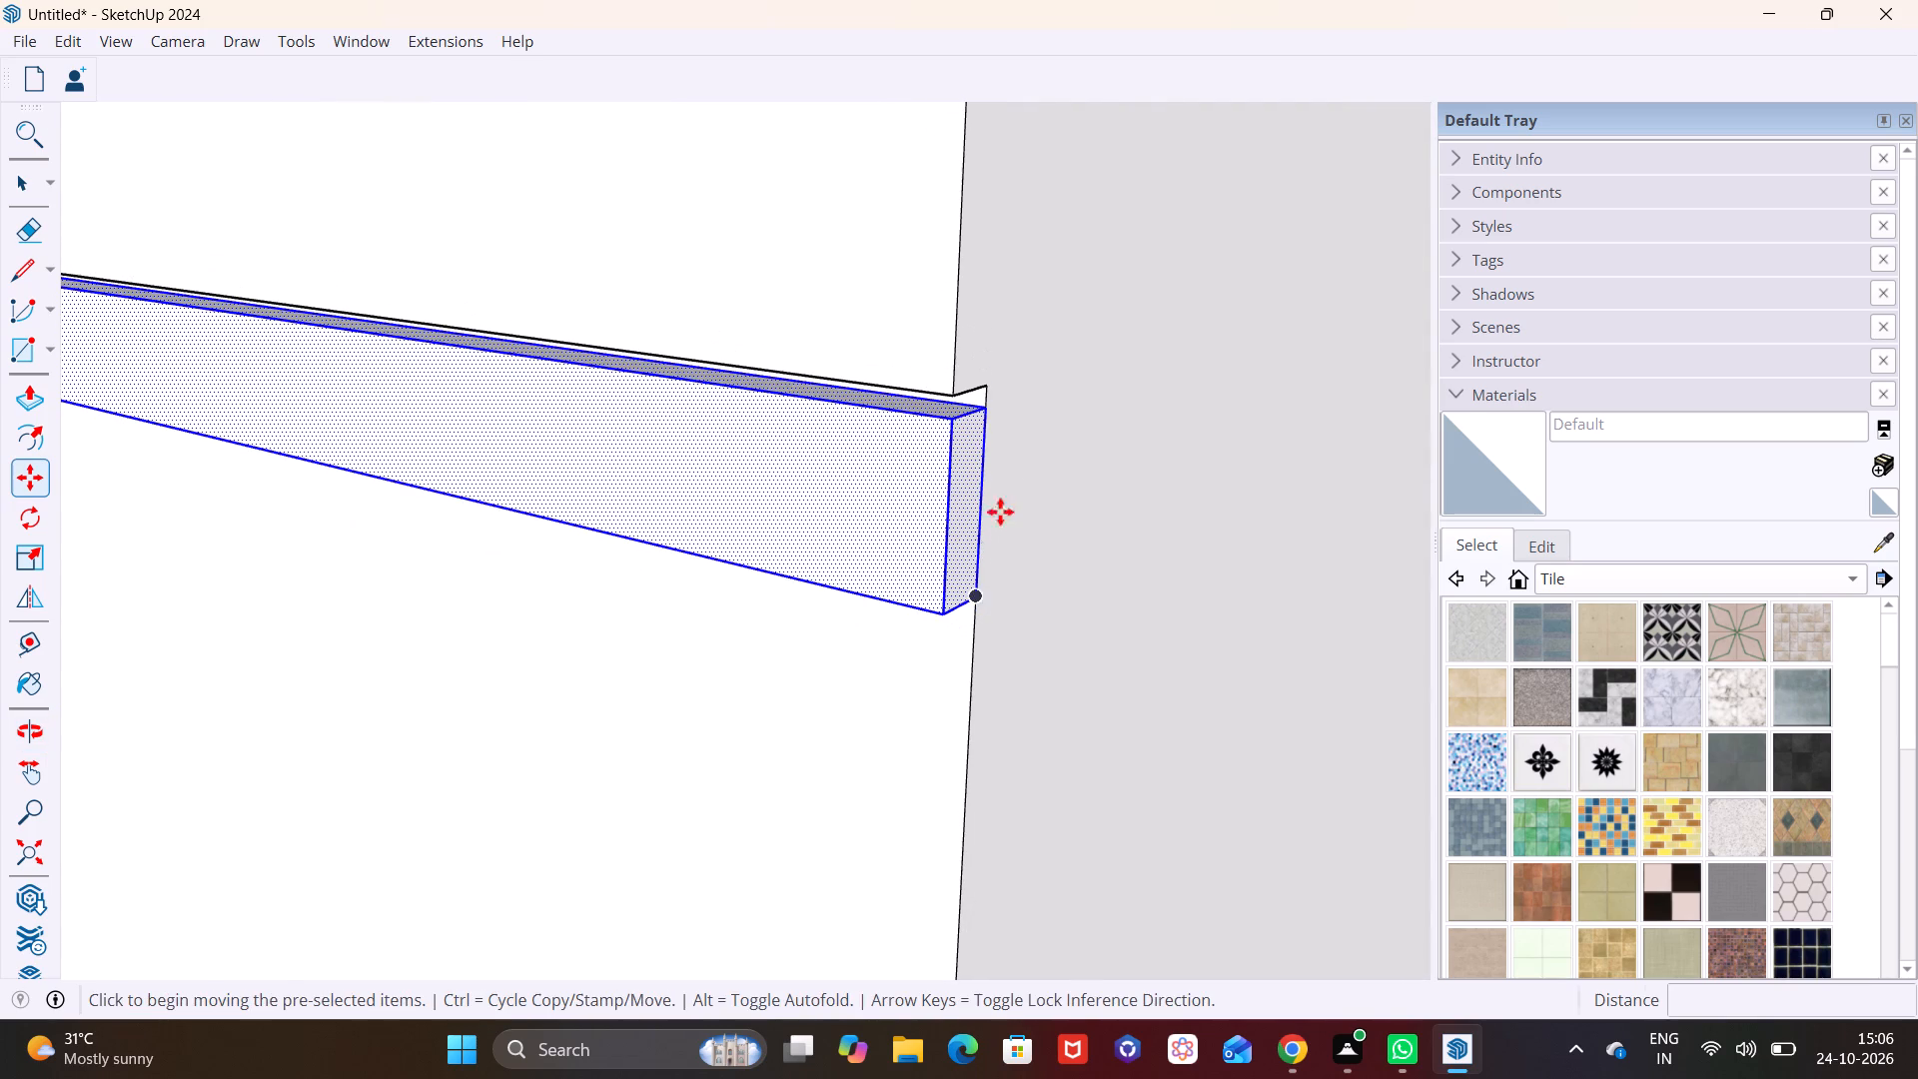
{"action": "left_click", "coordinate": [986, 410]}
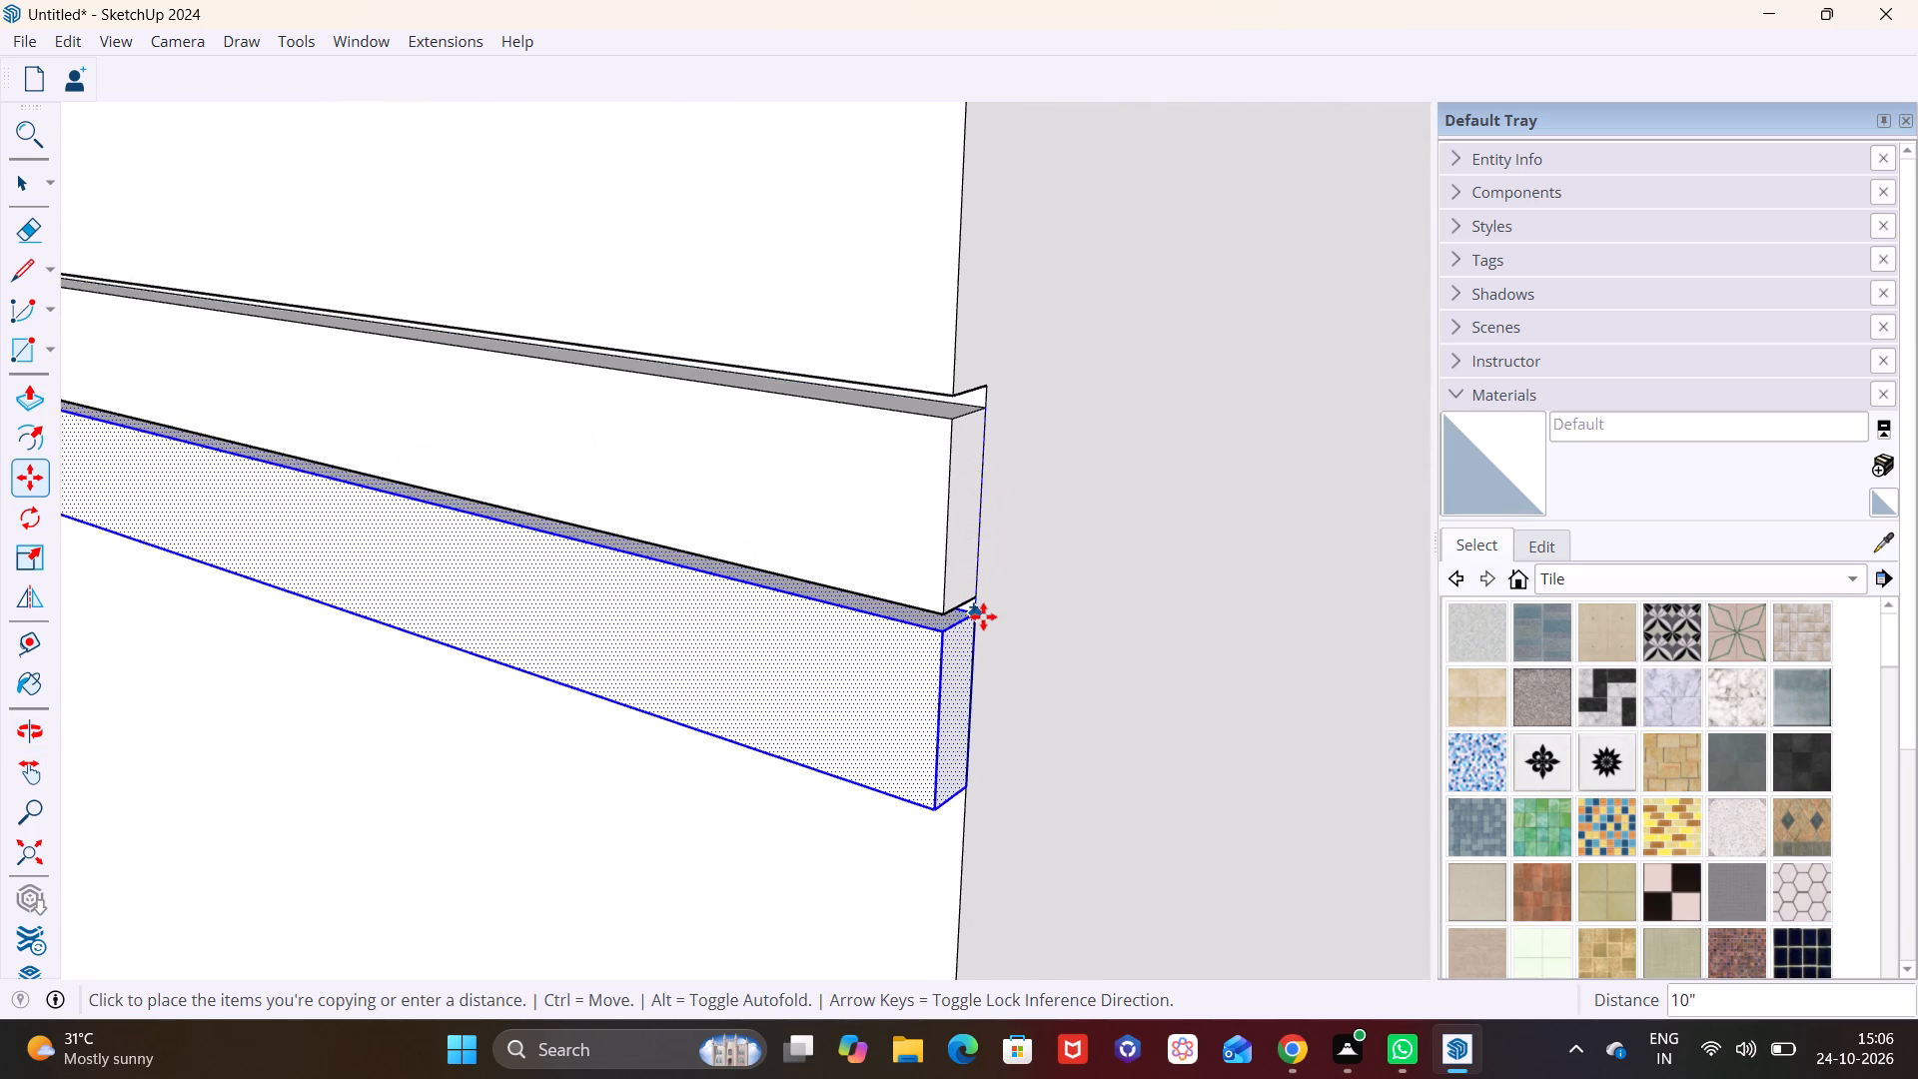
{"action": "left_click", "coordinate": [983, 616]}
{"action": "type", "text": "*13"}
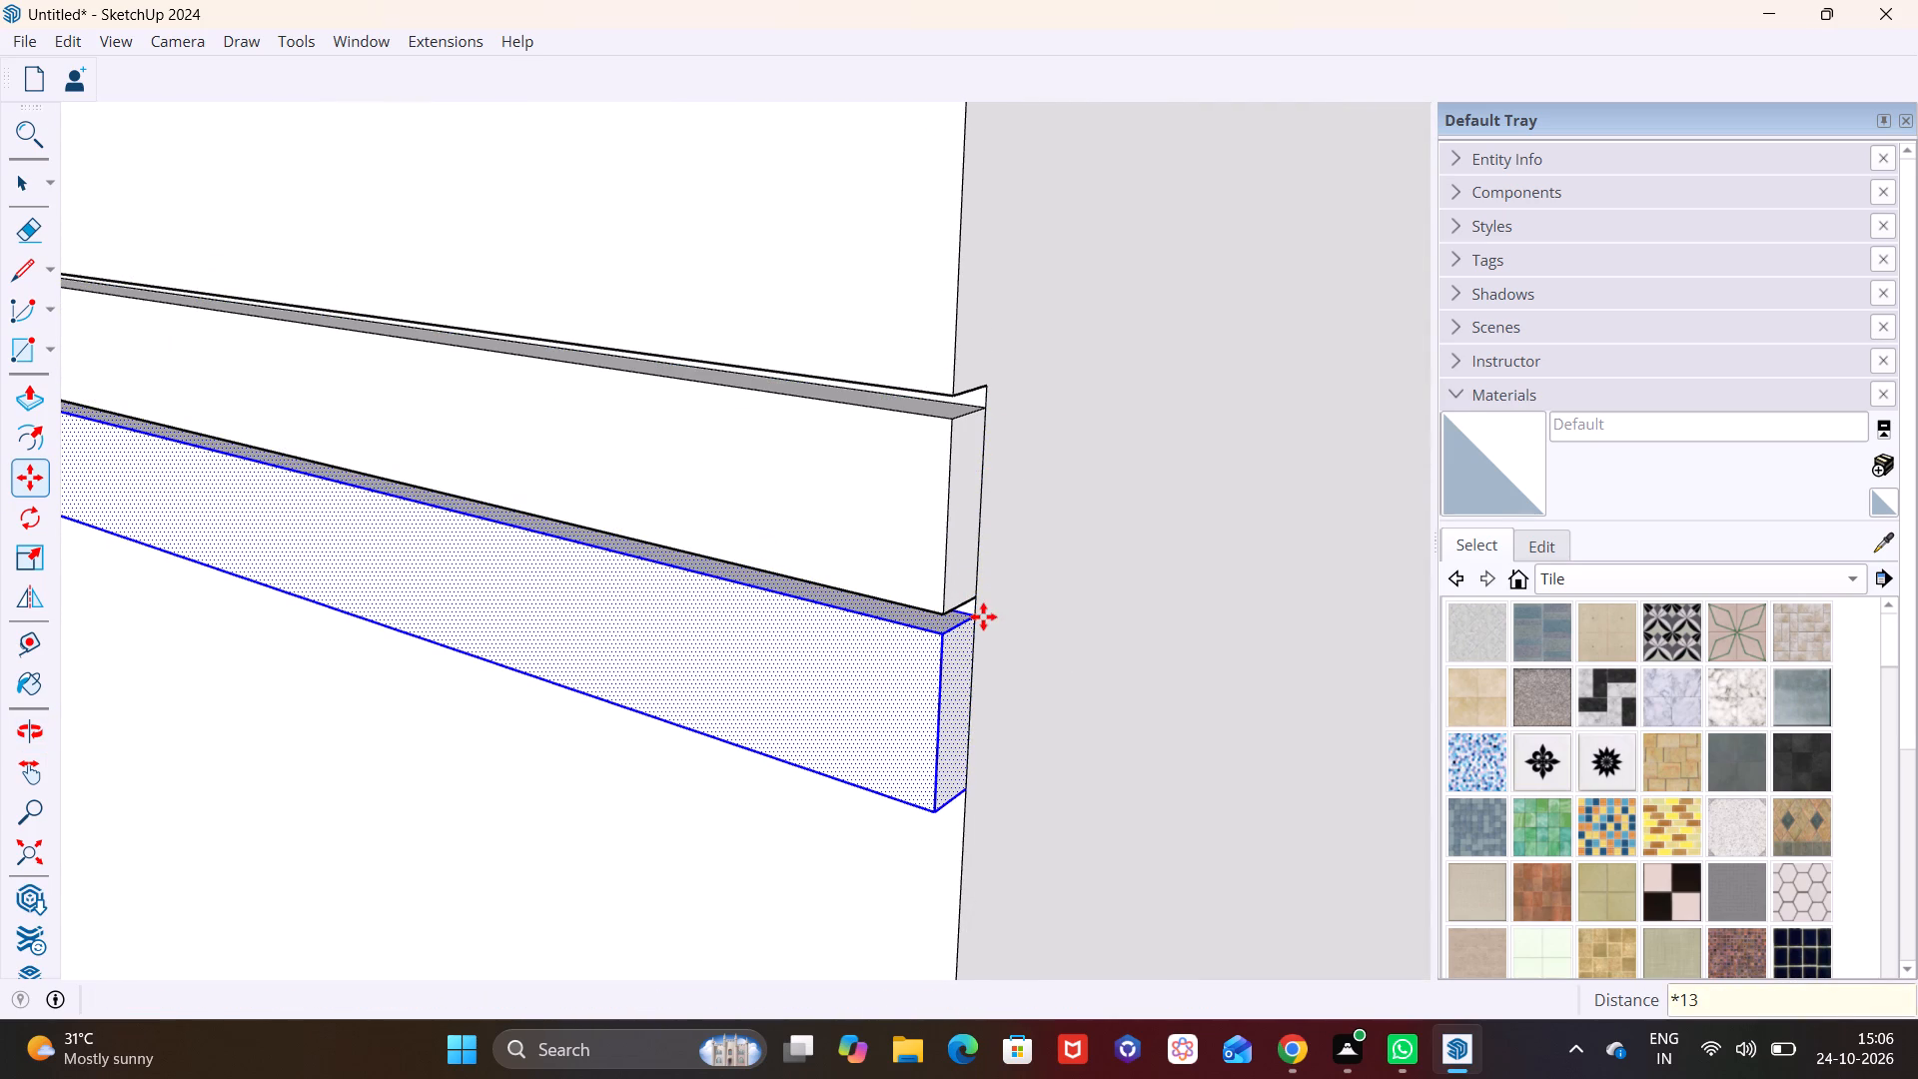
{"action": "key", "text": "Return"}
Delete the front and inner end faces of the surplus lowest slat that overruns the plinth on the corner panel.
{"action": "scroll", "coordinate": [986, 624], "scroll_direction": "down", "scroll_amount": 13}
{"action": "middle_click_drag", "start_coordinate": [992, 787], "coordinate": [1097, 237], "text": "shift"}
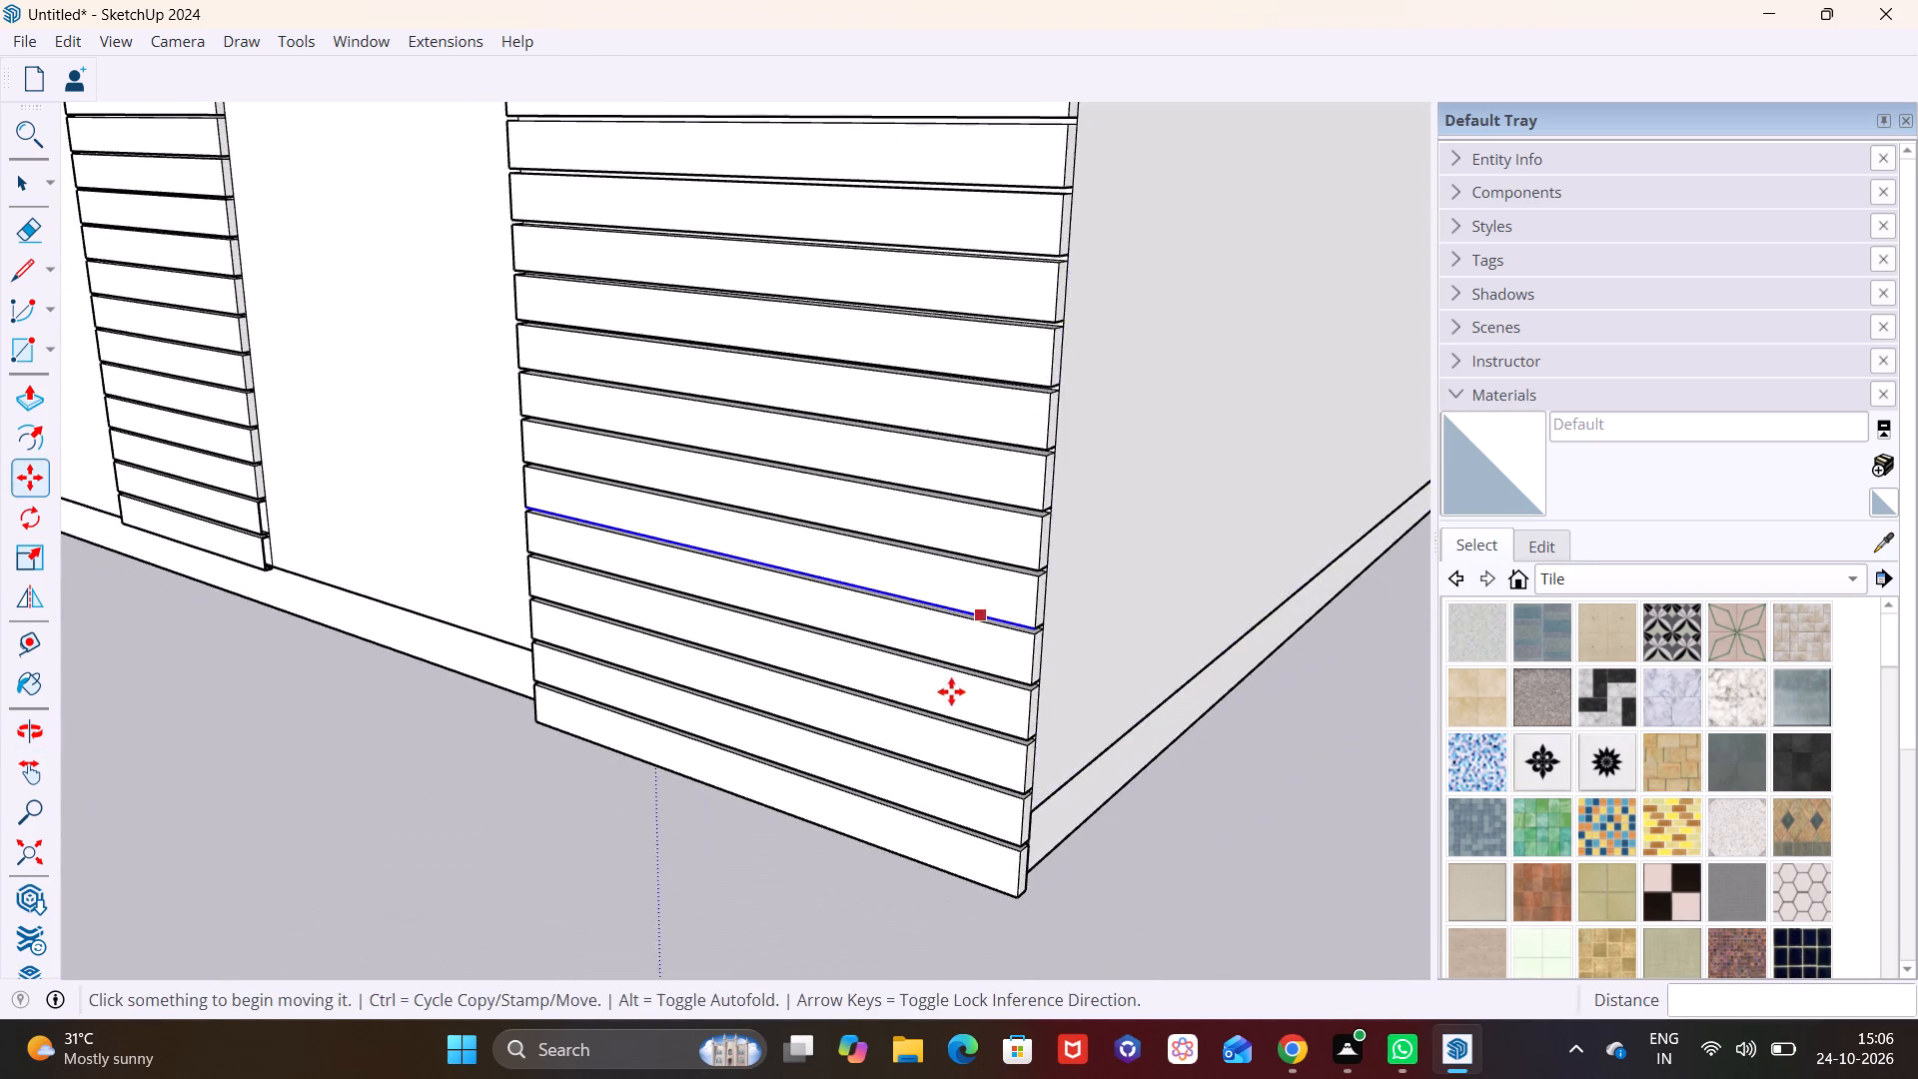
{"action": "scroll", "coordinate": [951, 691], "scroll_direction": "up", "scroll_amount": 1}
{"action": "middle_click_drag", "start_coordinate": [951, 691], "coordinate": [1243, 471]}
{"action": "scroll", "coordinate": [610, 593], "scroll_direction": "up", "scroll_amount": 6}
{"action": "key", "text": "space"}
{"action": "double_click", "coordinate": [614, 838]}
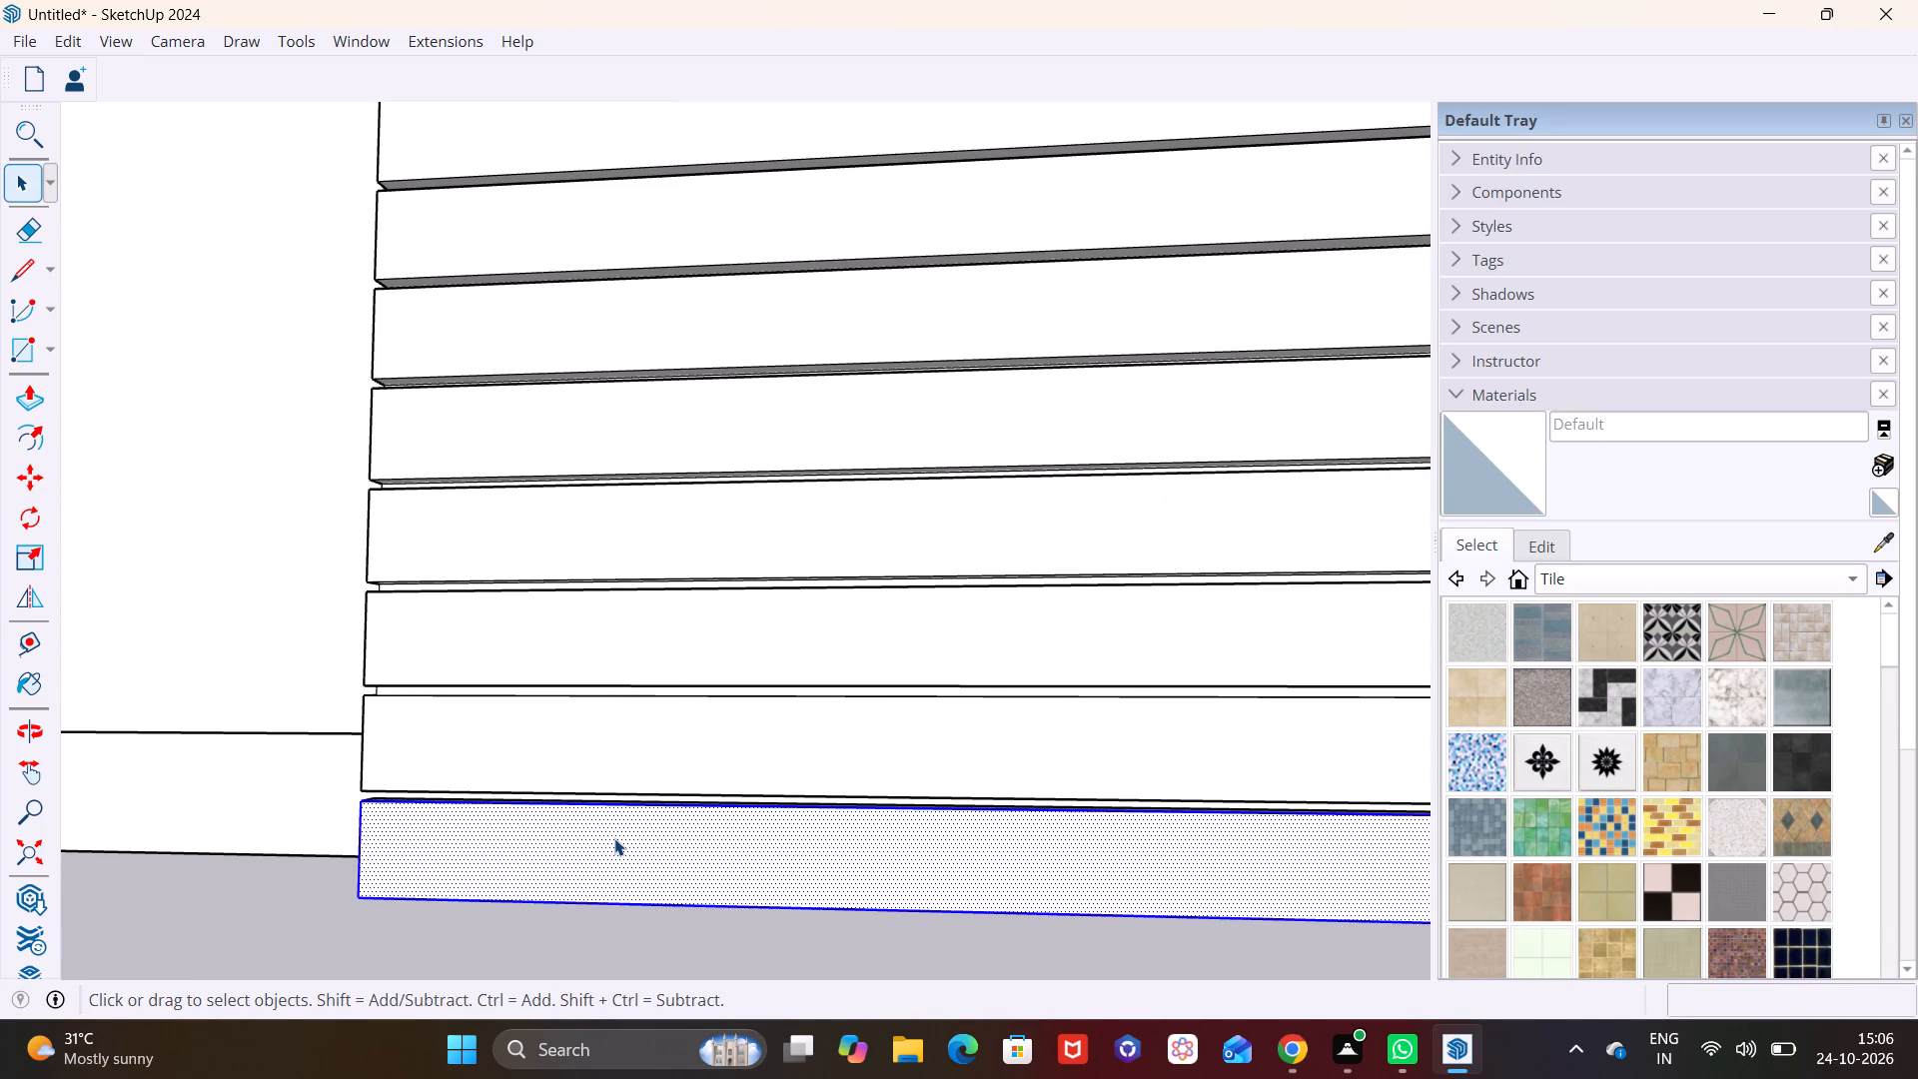
{"action": "key", "text": "Delete"}
{"action": "left_click", "coordinate": [371, 824]}
{"action": "key", "text": "Delete"}
Delete the surplus slat's leftover long edges and short stubs at its inner end, over the plinth.
{"action": "left_click_drag", "start_coordinate": [346, 868], "coordinate": [440, 920]}
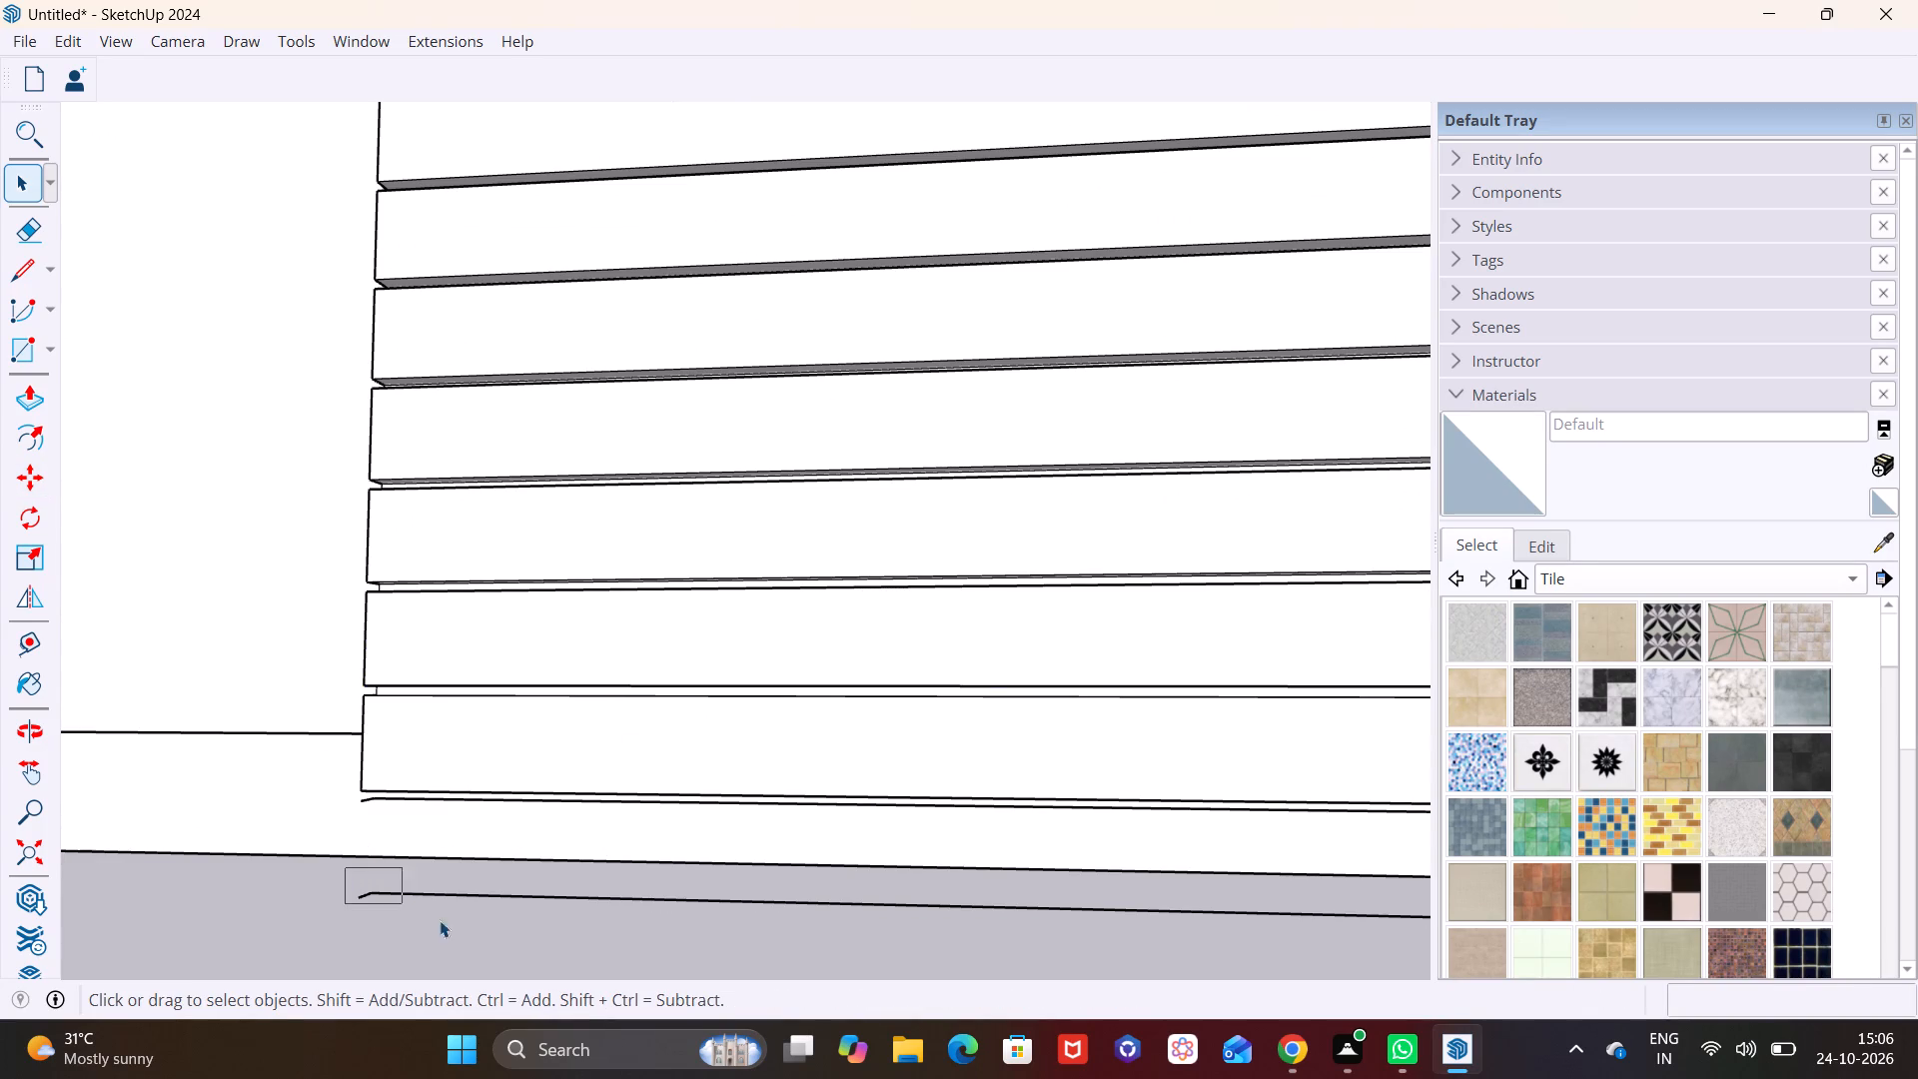
{"action": "left_click_drag", "start_coordinate": [440, 920], "coordinate": [464, 926]}
{"action": "key", "text": "Delete"}
{"action": "left_click", "coordinate": [445, 893]}
{"action": "key", "text": "Delete"}
{"action": "left_click", "coordinate": [371, 794]}
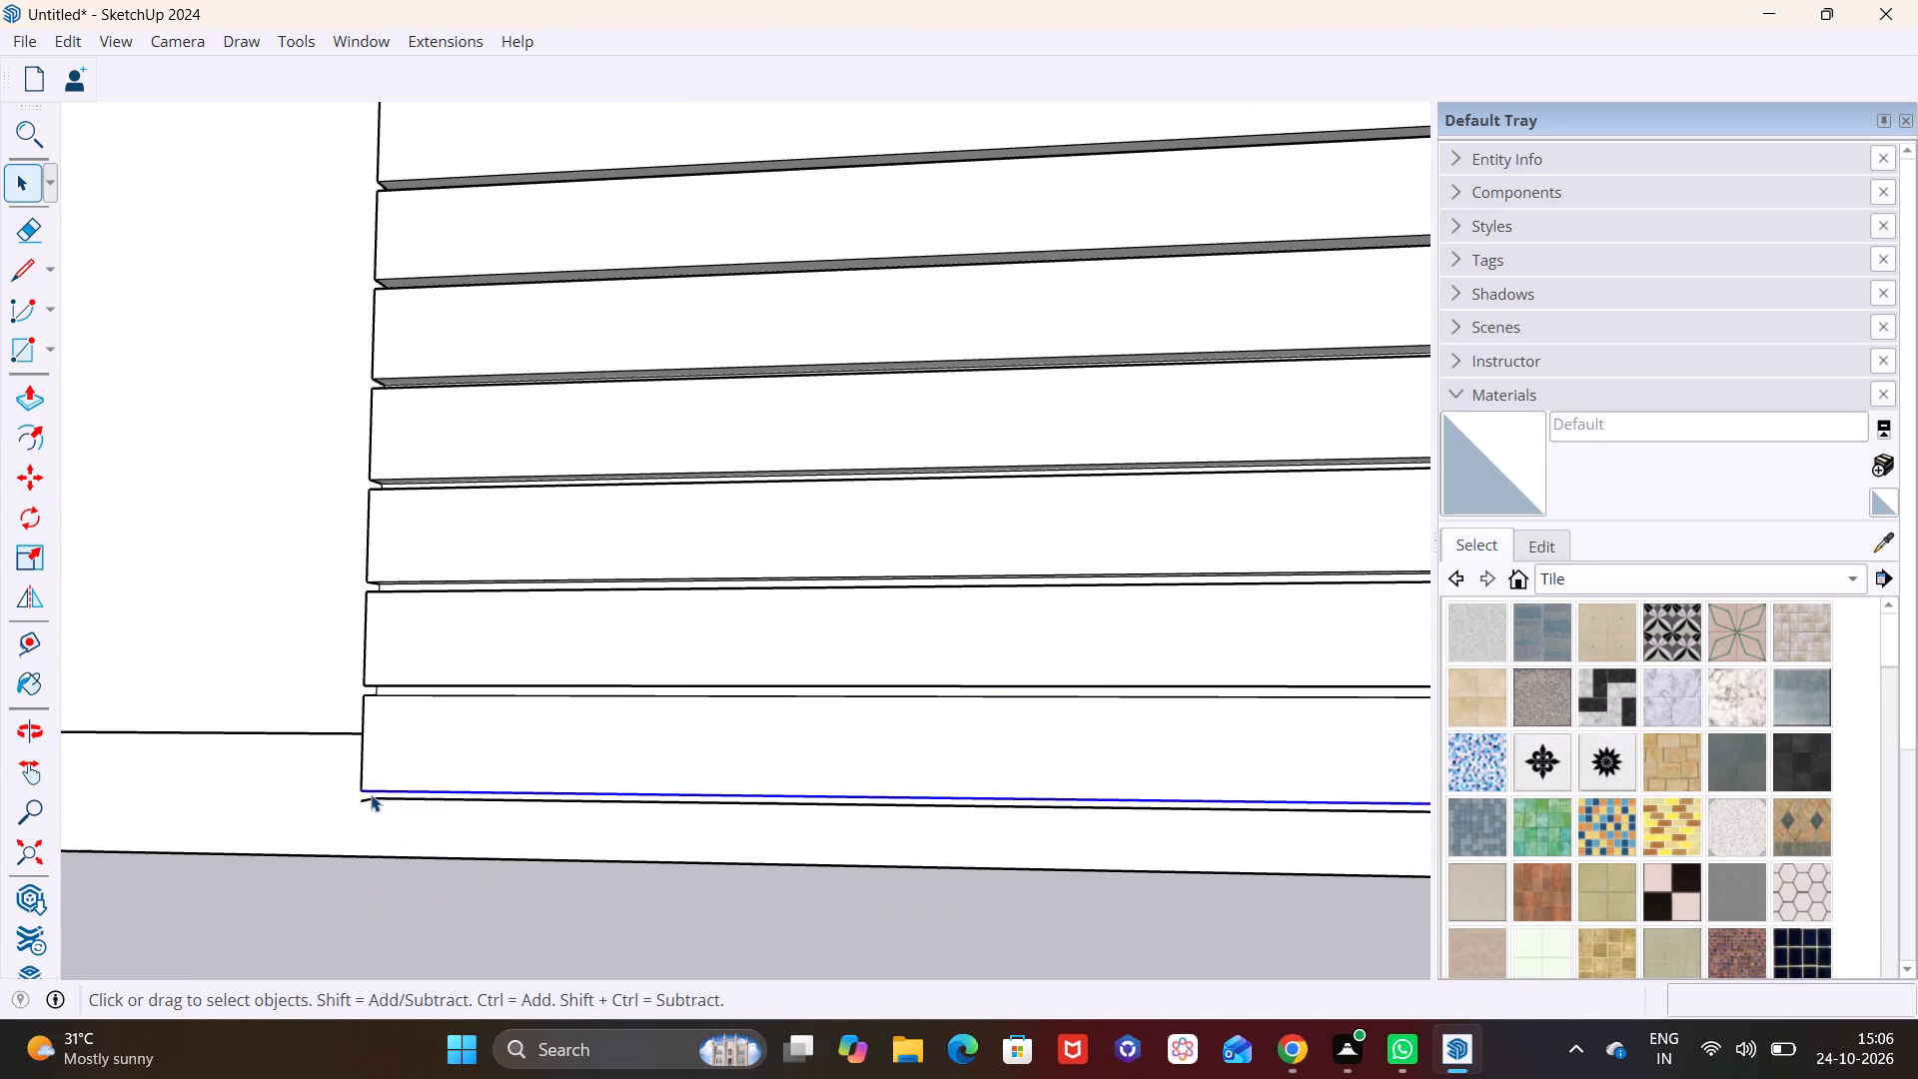
{"action": "left_click", "coordinate": [384, 800]}
{"action": "key", "text": "Delete"}
{"action": "left_click", "coordinate": [360, 800]}
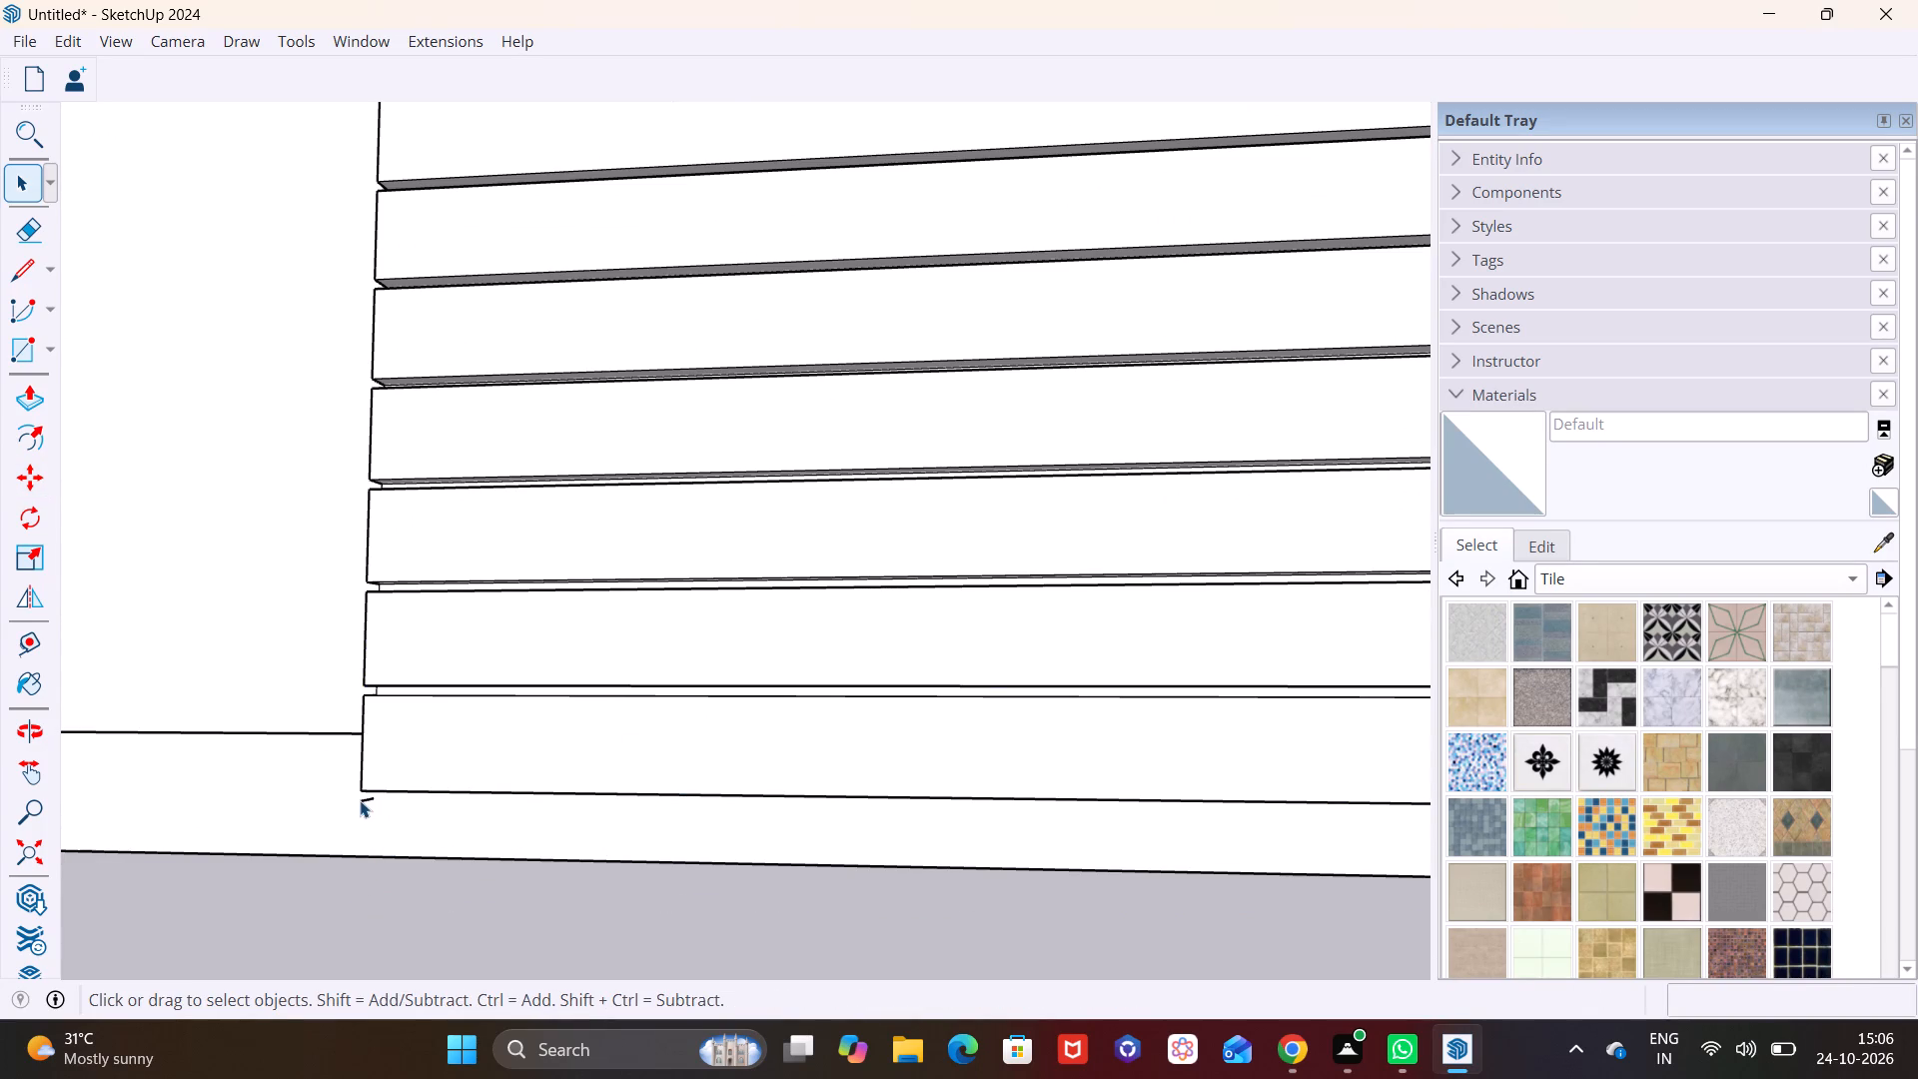
{"action": "key", "text": "Delete"}
Delete the surplus slat's remaining stray edges at the building's outer corner beside the plinth.
{"action": "scroll", "coordinate": [370, 801], "scroll_direction": "down", "scroll_amount": 8}
{"action": "scroll", "coordinate": [1119, 833], "scroll_direction": "up", "scroll_amount": 6}
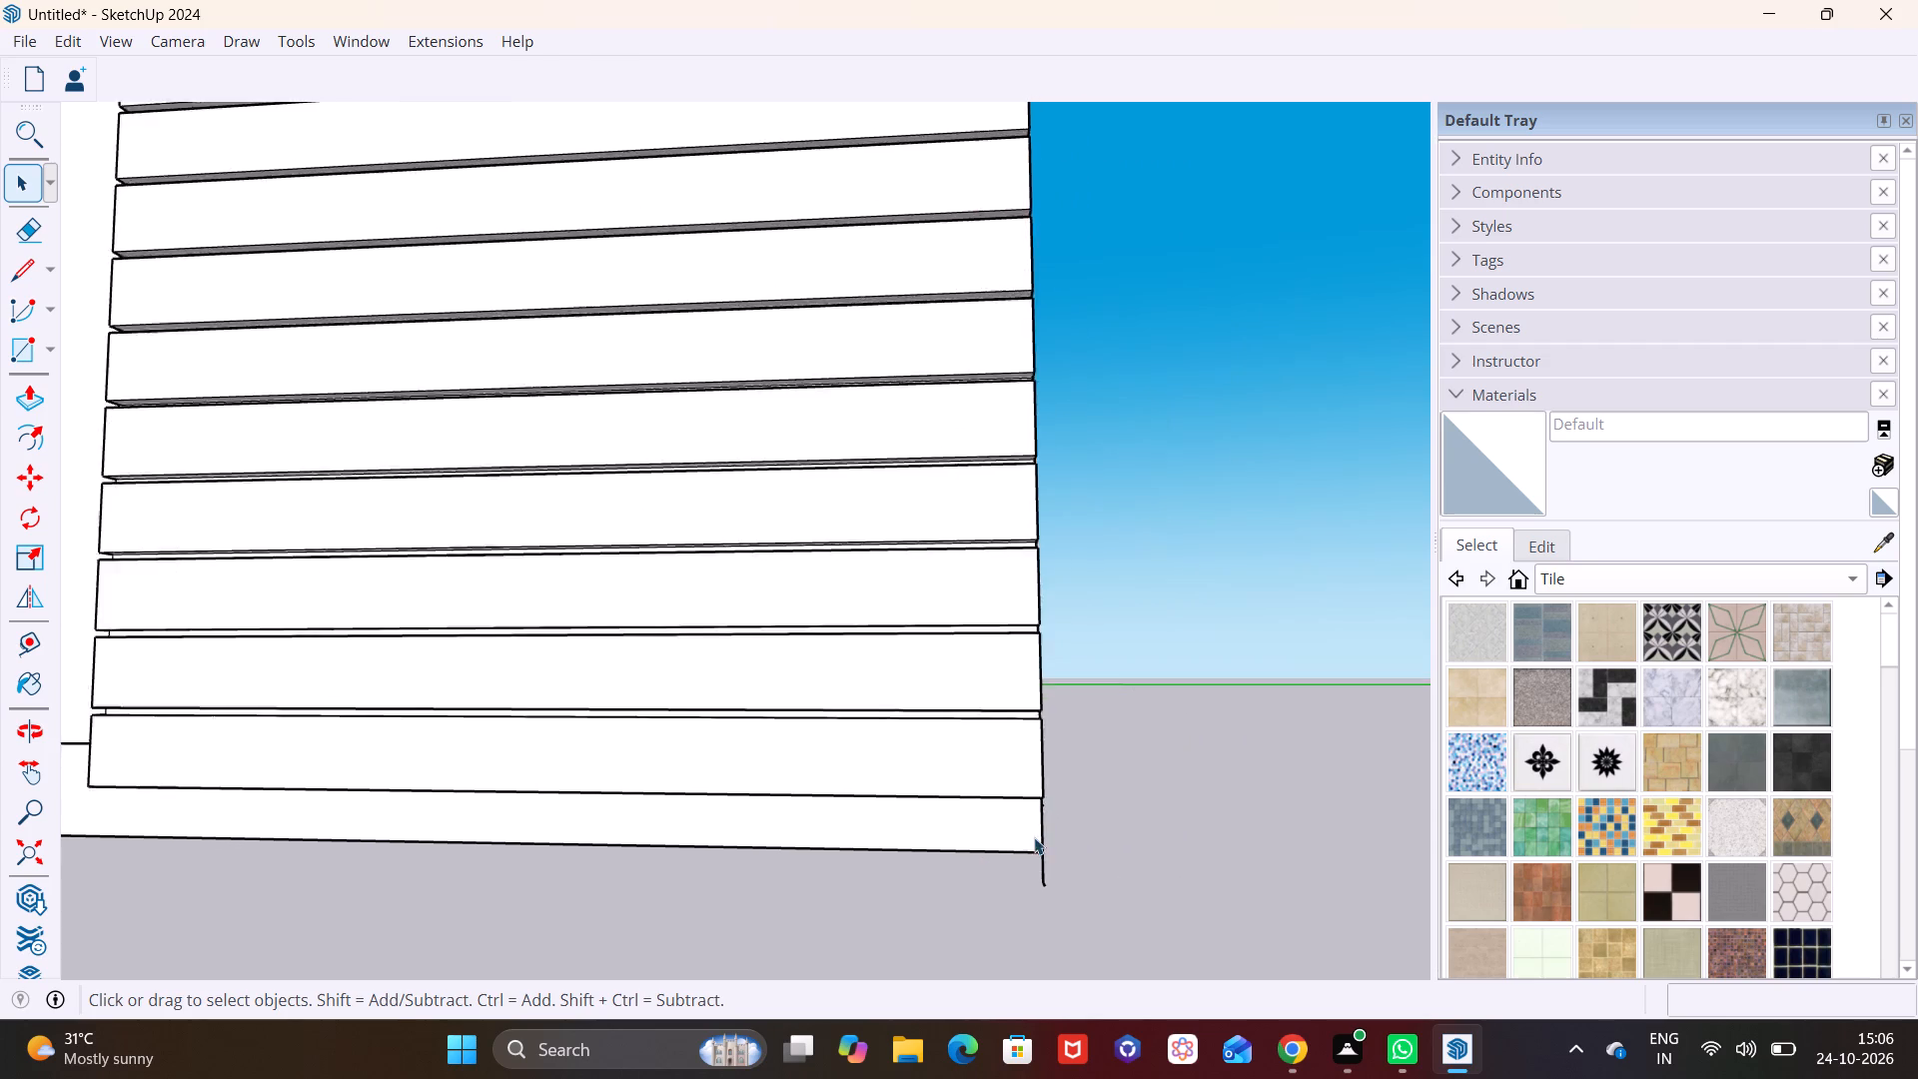
{"action": "scroll", "coordinate": [1034, 837], "scroll_direction": "up", "scroll_amount": 1}
{"action": "middle_click_drag", "start_coordinate": [978, 848], "coordinate": [589, 892]}
{"action": "left_click_drag", "start_coordinate": [971, 864], "coordinate": [977, 870]}
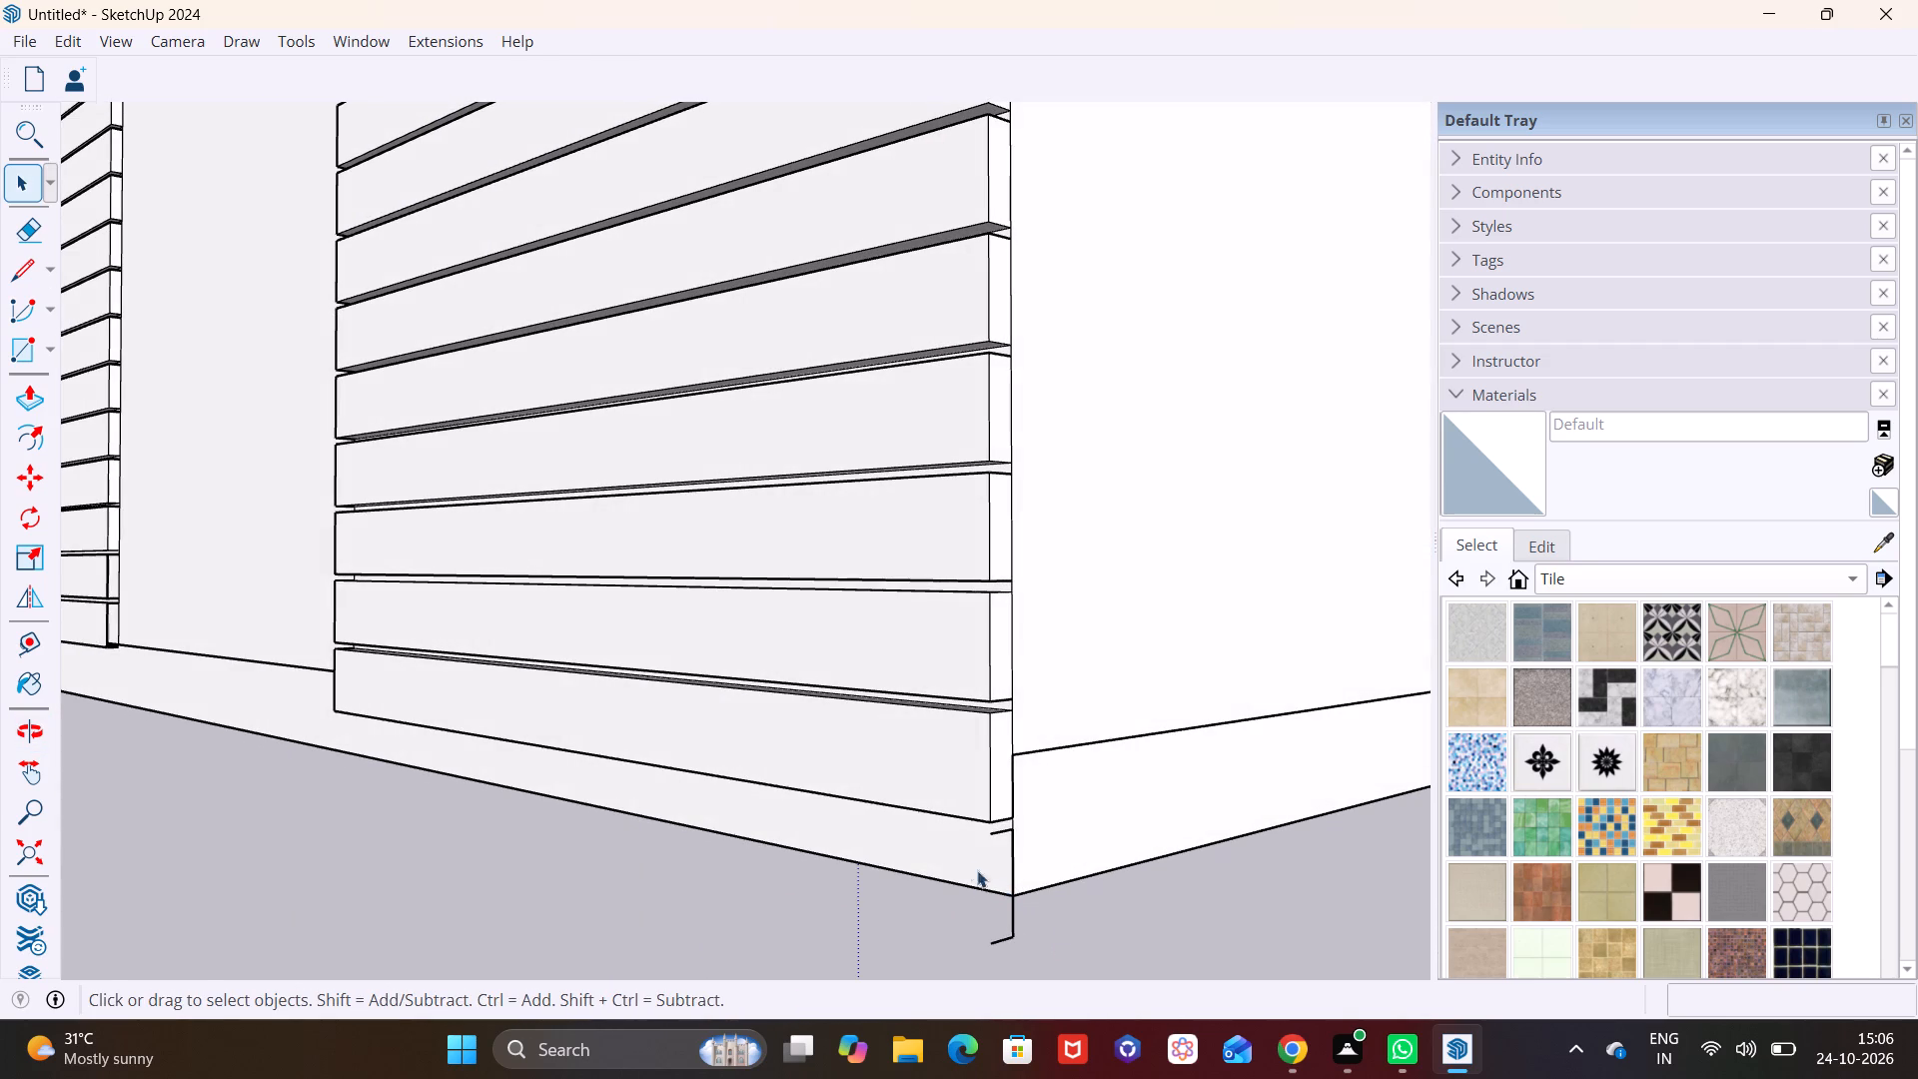
{"action": "left_click_drag", "start_coordinate": [977, 870], "coordinate": [1092, 951]}
{"action": "key", "text": "Delete"}
{"action": "left_click", "coordinate": [1014, 874]}
{"action": "key", "text": "Delete"}
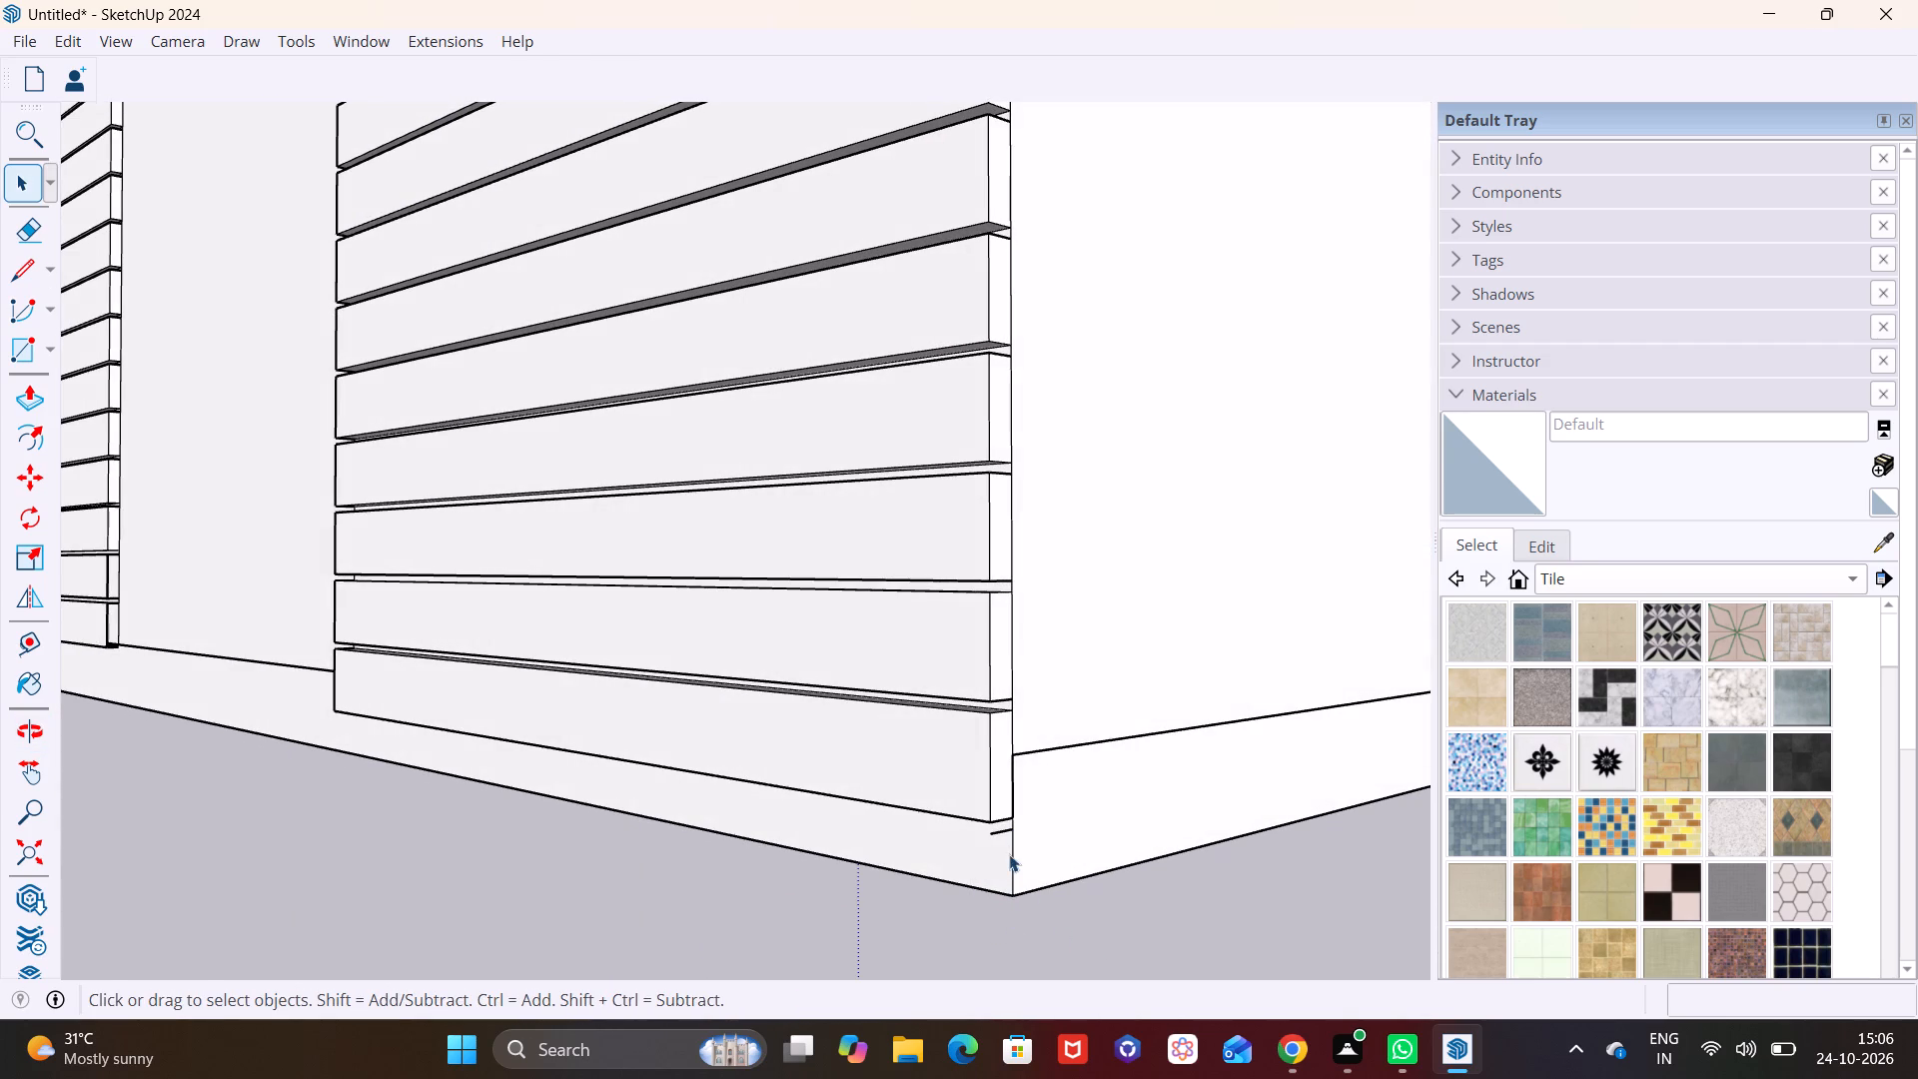
{"action": "left_click", "coordinate": [1002, 837]}
{"action": "left_click", "coordinate": [1002, 831]}
{"action": "key", "text": "Delete"}
Examine the ground-floor louvre strips and corner panels under the overhang from several sides of the building.
{"action": "scroll", "coordinate": [874, 691], "scroll_direction": "down", "scroll_amount": 4}
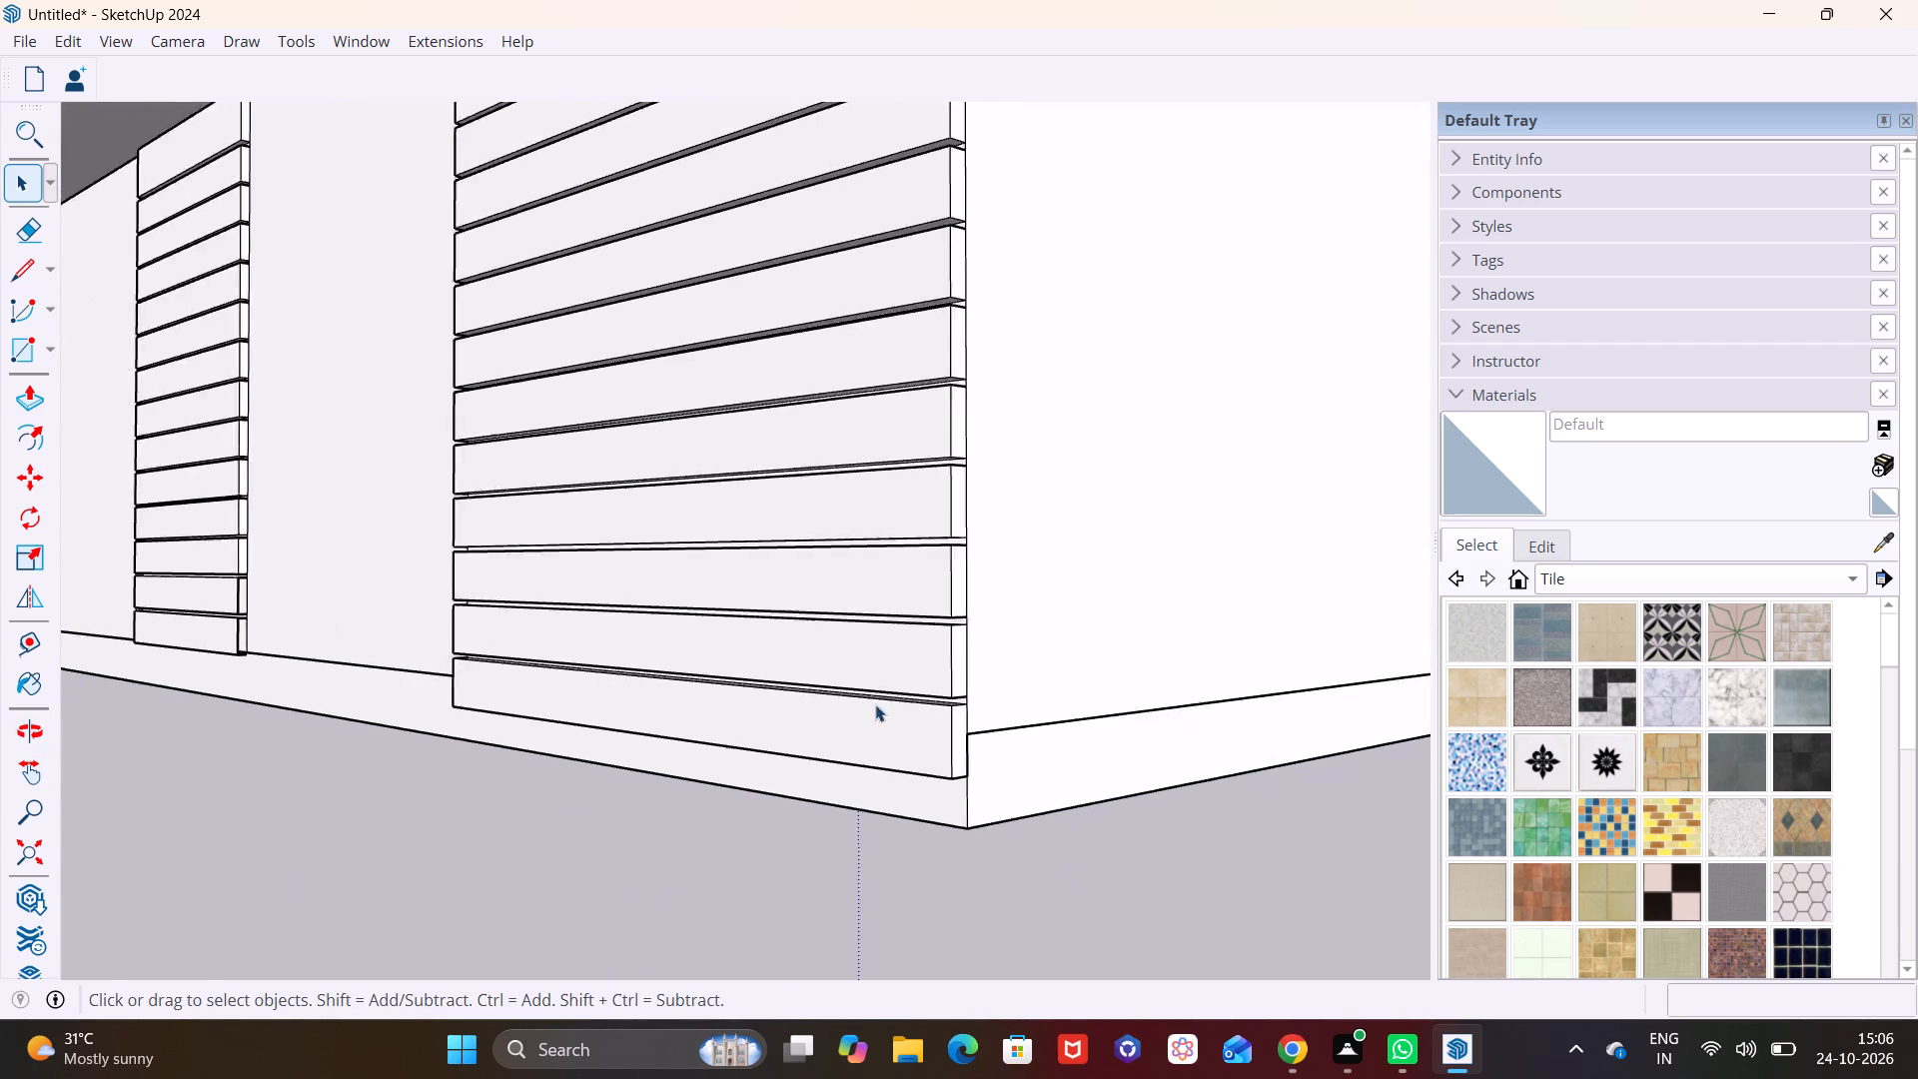
{"action": "scroll", "coordinate": [875, 704], "scroll_direction": "down", "scroll_amount": 10}
{"action": "middle_click_drag", "start_coordinate": [740, 702], "coordinate": [1081, 734]}
{"action": "middle_click_drag", "start_coordinate": [932, 749], "coordinate": [1175, 779]}
{"action": "scroll", "coordinate": [1175, 779], "scroll_direction": "down", "scroll_amount": 2}
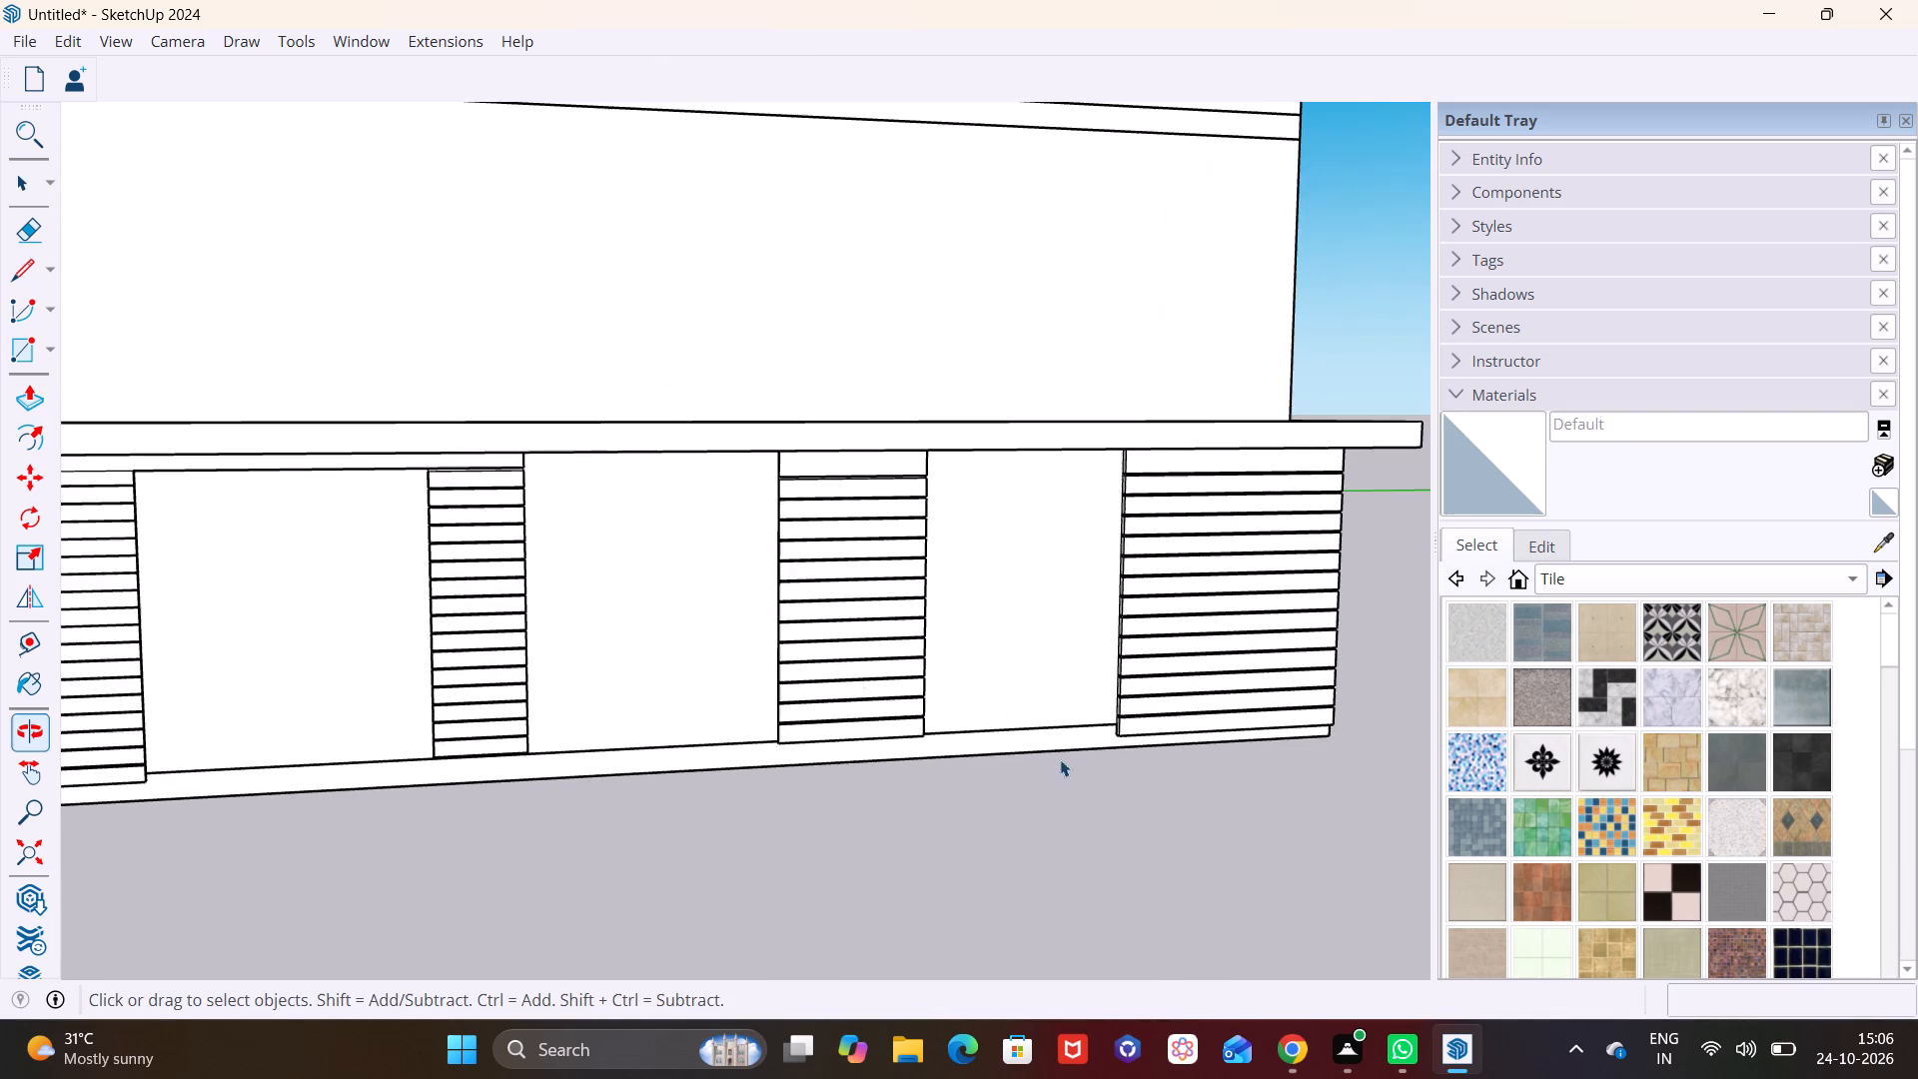
{"action": "scroll", "coordinate": [1060, 759], "scroll_direction": "down", "scroll_amount": 7}
{"action": "middle_click_drag", "start_coordinate": [733, 650], "coordinate": [1153, 606]}
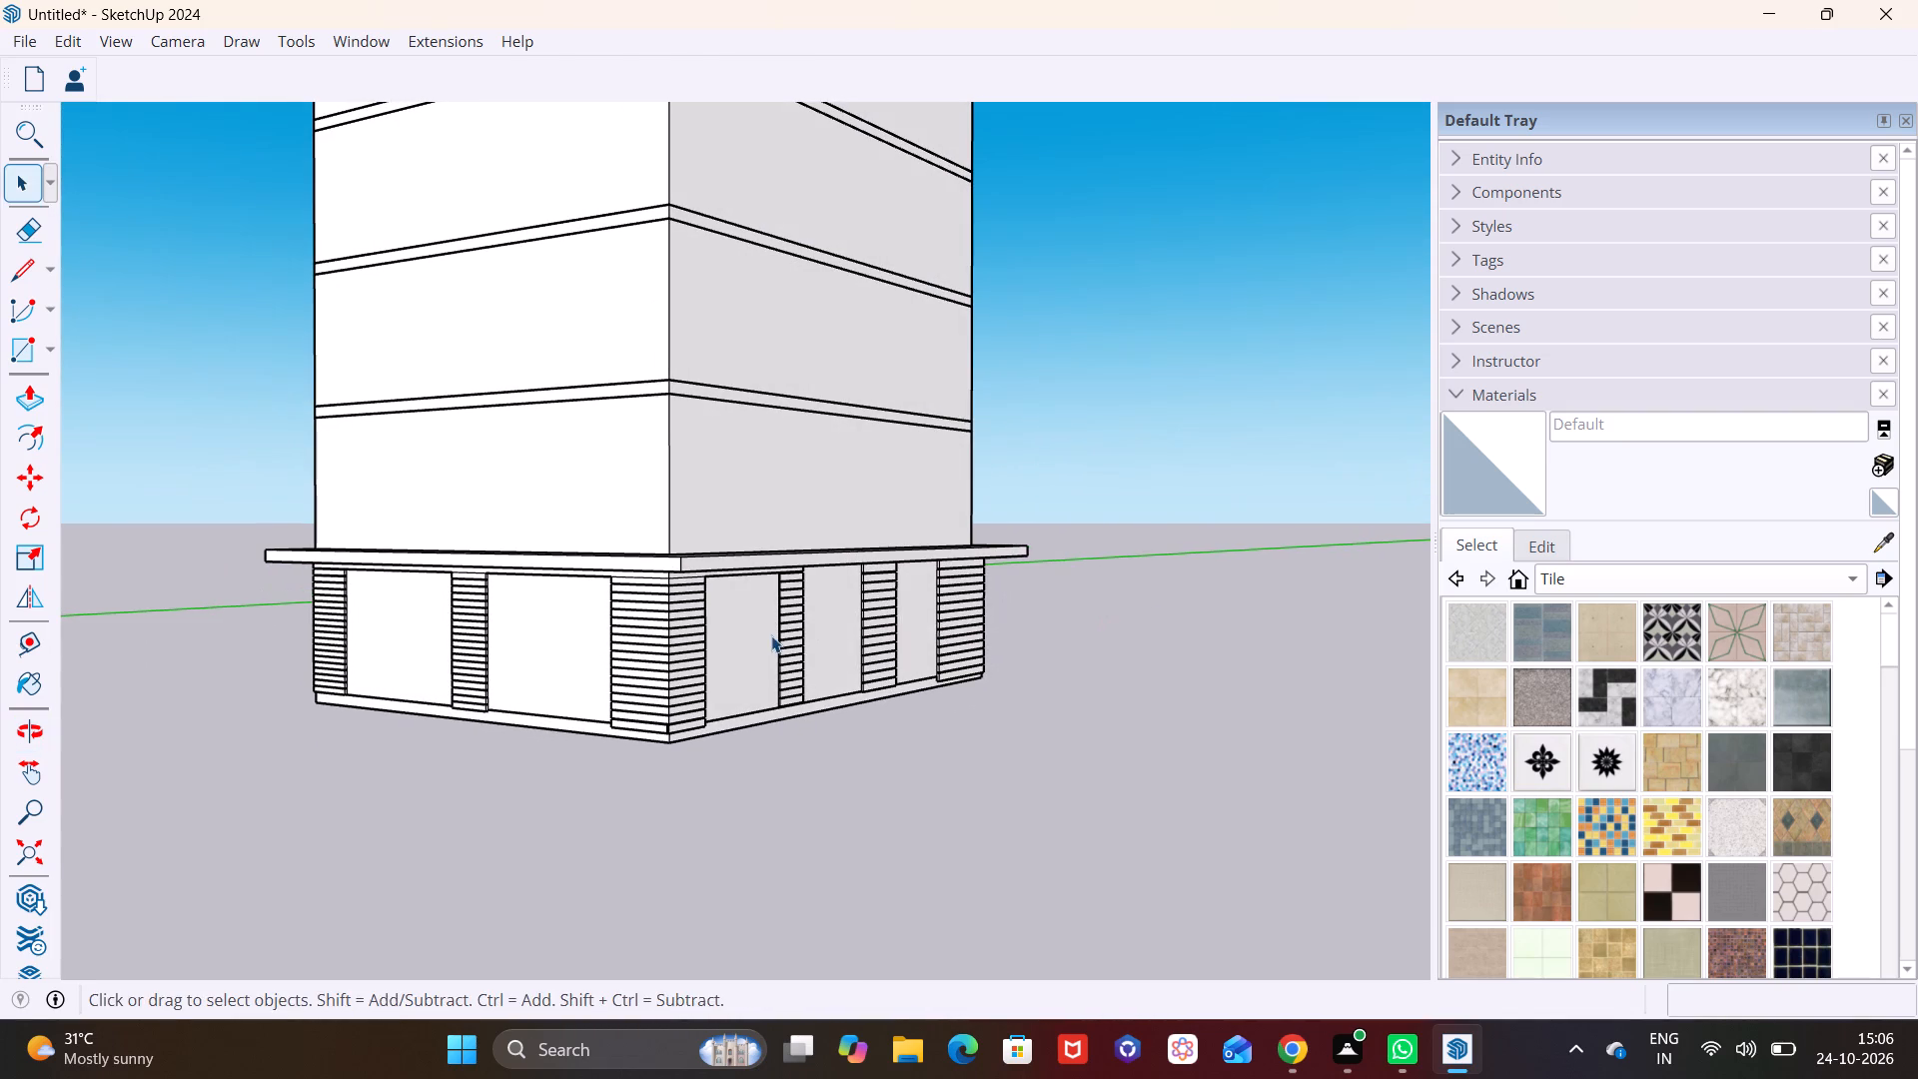
{"action": "middle_click_drag", "start_coordinate": [771, 636], "coordinate": [299, 635]}
{"action": "scroll", "coordinate": [528, 633], "scroll_direction": "down", "scroll_amount": 2}
{"action": "scroll", "coordinate": [766, 643], "scroll_direction": "up", "scroll_amount": 3}
{"action": "middle_click_drag", "start_coordinate": [776, 650], "coordinate": [956, 655]}
{"action": "scroll", "coordinate": [844, 661], "scroll_direction": "up", "scroll_amount": 4}
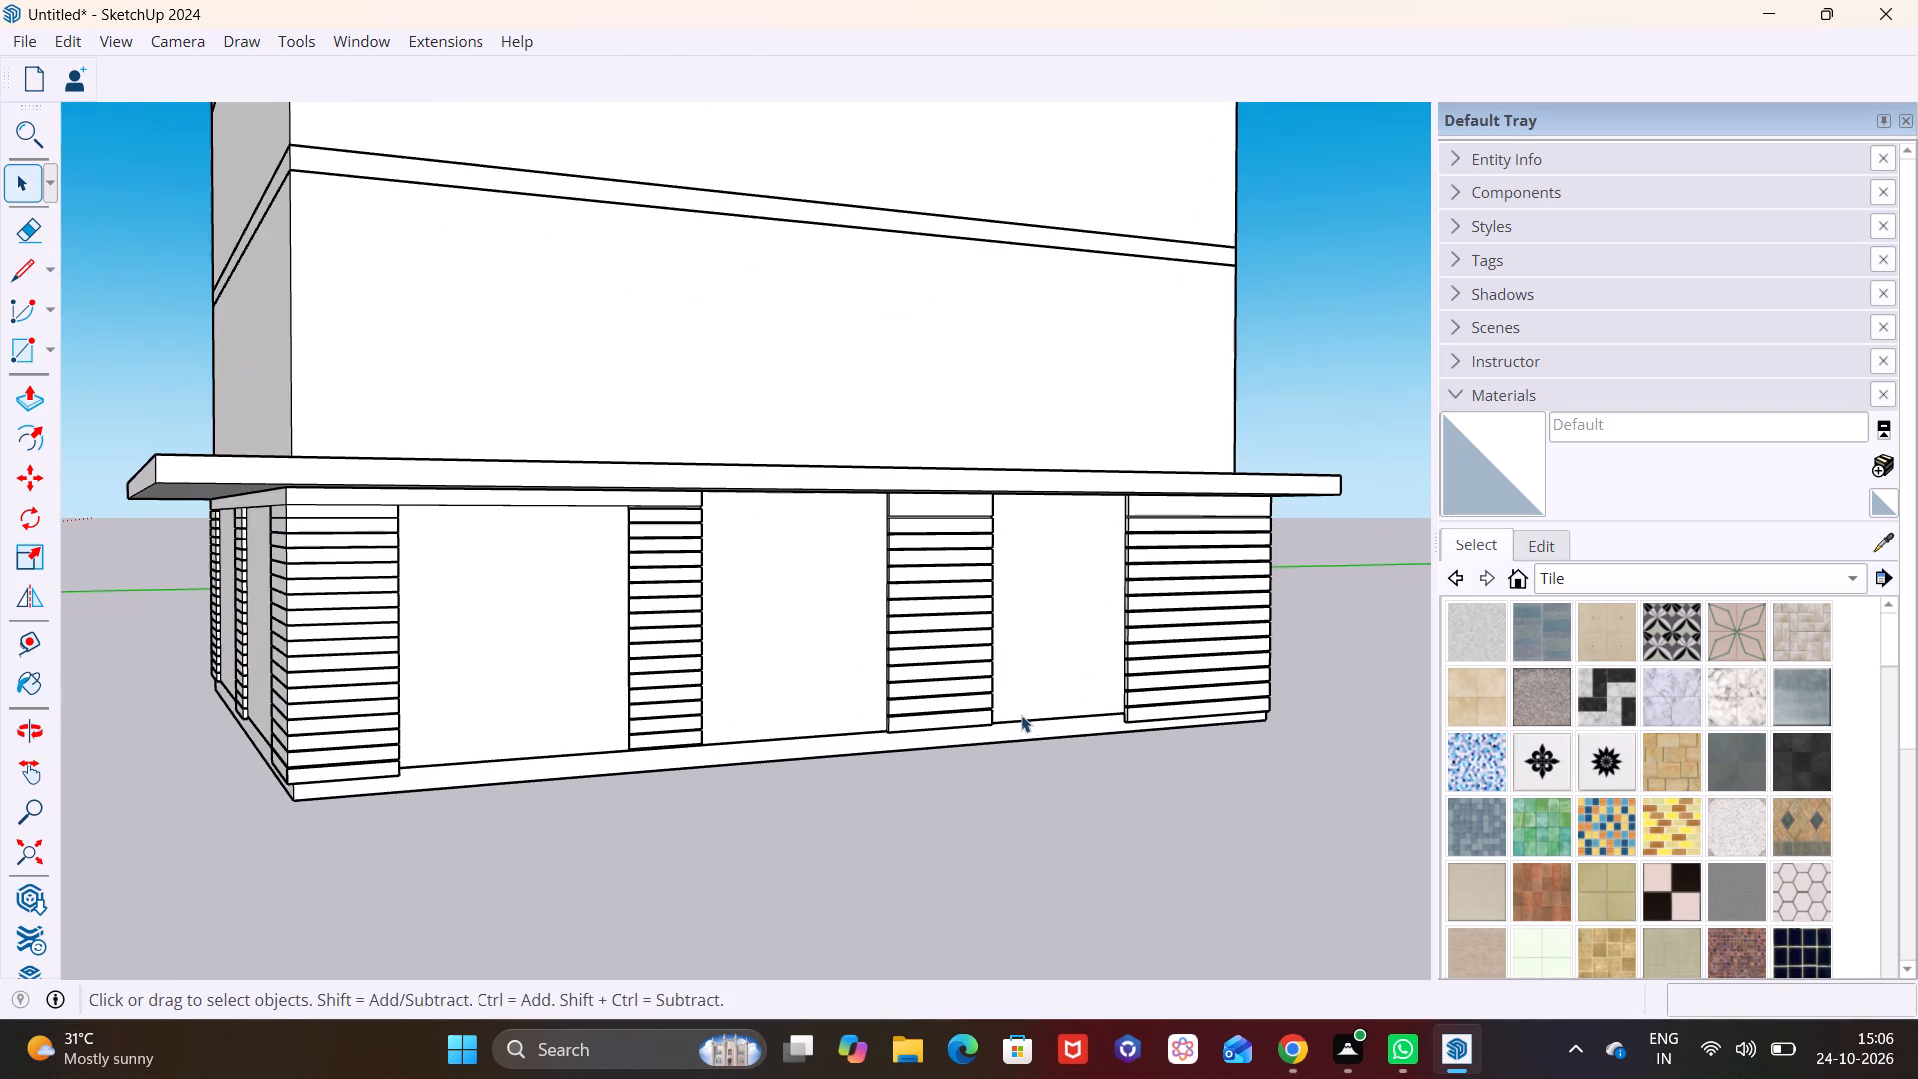
{"action": "scroll", "coordinate": [1015, 711], "scroll_direction": "up", "scroll_amount": 1}
{"action": "middle_click_drag", "start_coordinate": [1015, 711], "coordinate": [765, 650]}
{"action": "middle_click_drag", "start_coordinate": [890, 657], "coordinate": [787, 548]}
{"action": "scroll", "coordinate": [998, 630], "scroll_direction": "up", "scroll_amount": 6}
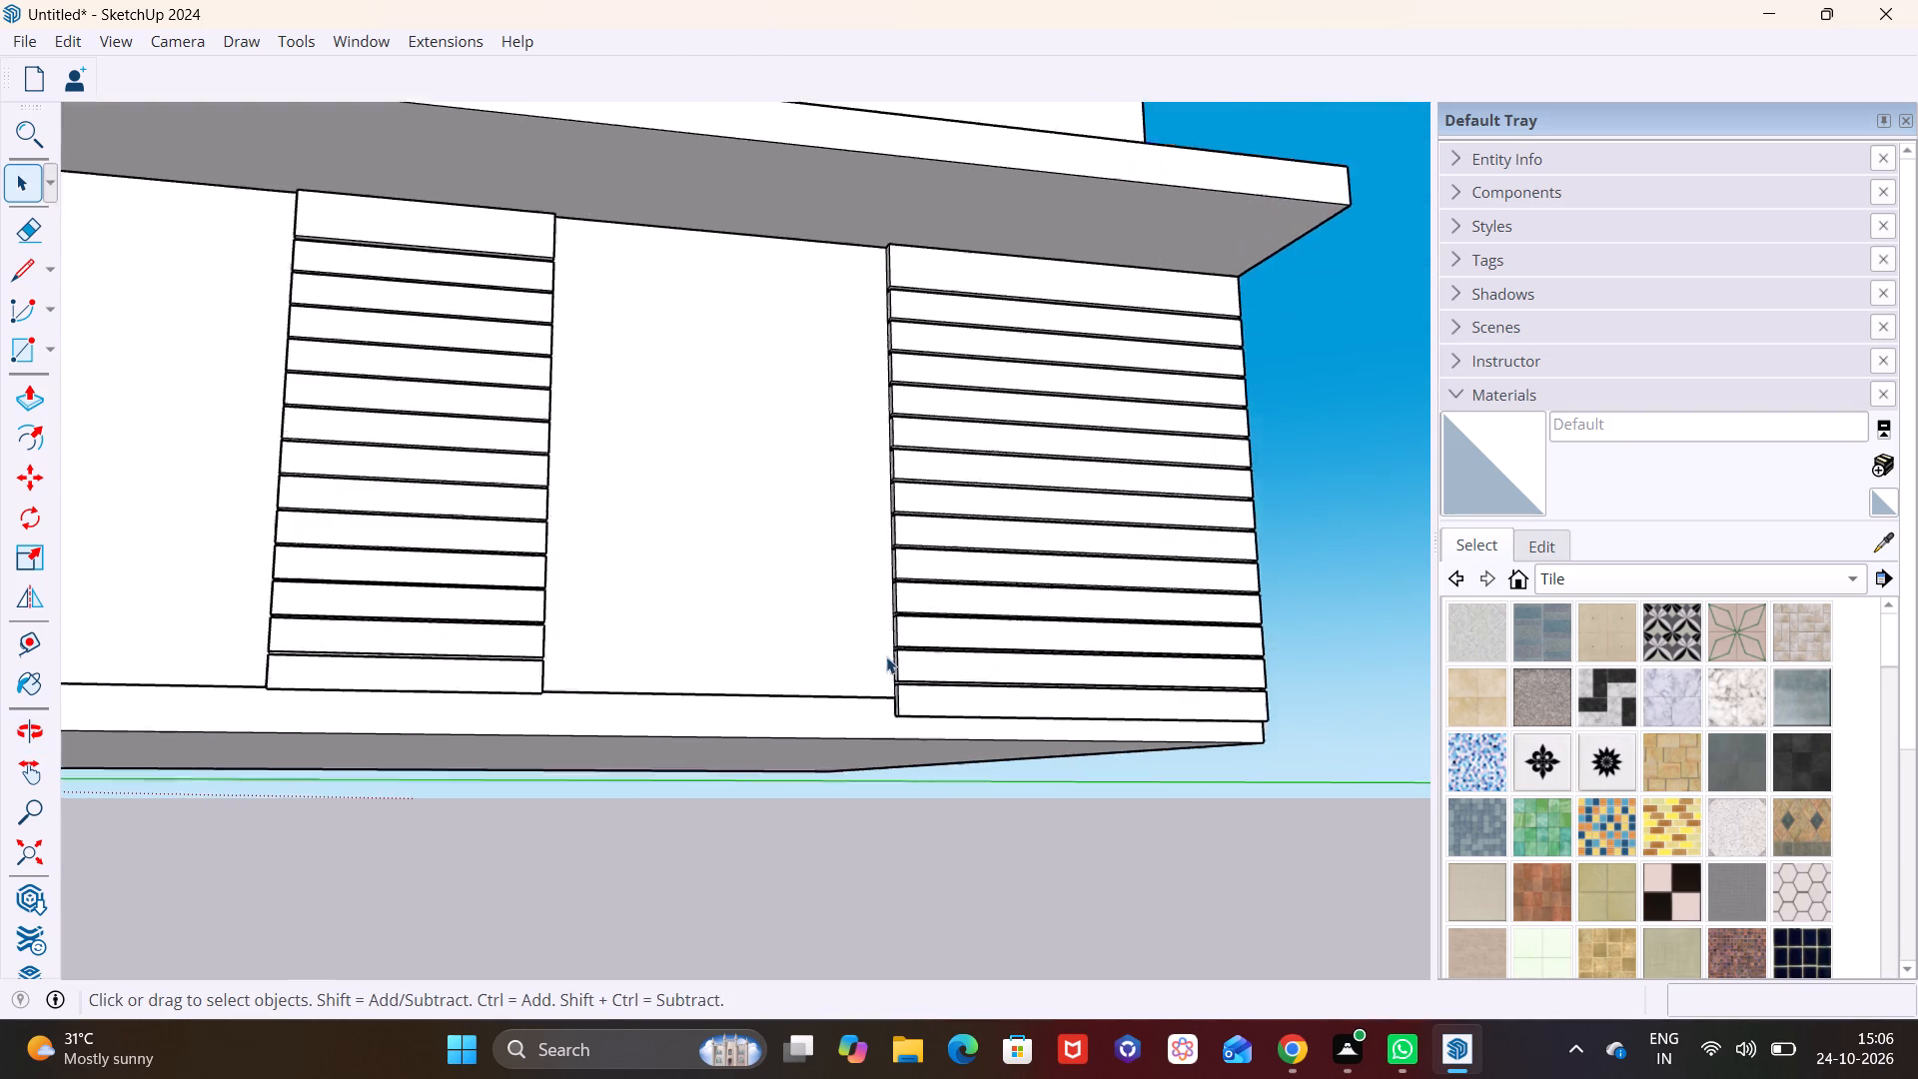
{"action": "scroll", "coordinate": [849, 621], "scroll_direction": "down", "scroll_amount": 7}
{"action": "middle_click_drag", "start_coordinate": [609, 589], "coordinate": [904, 698]}
{"action": "scroll", "coordinate": [633, 656], "scroll_direction": "down", "scroll_amount": 6}
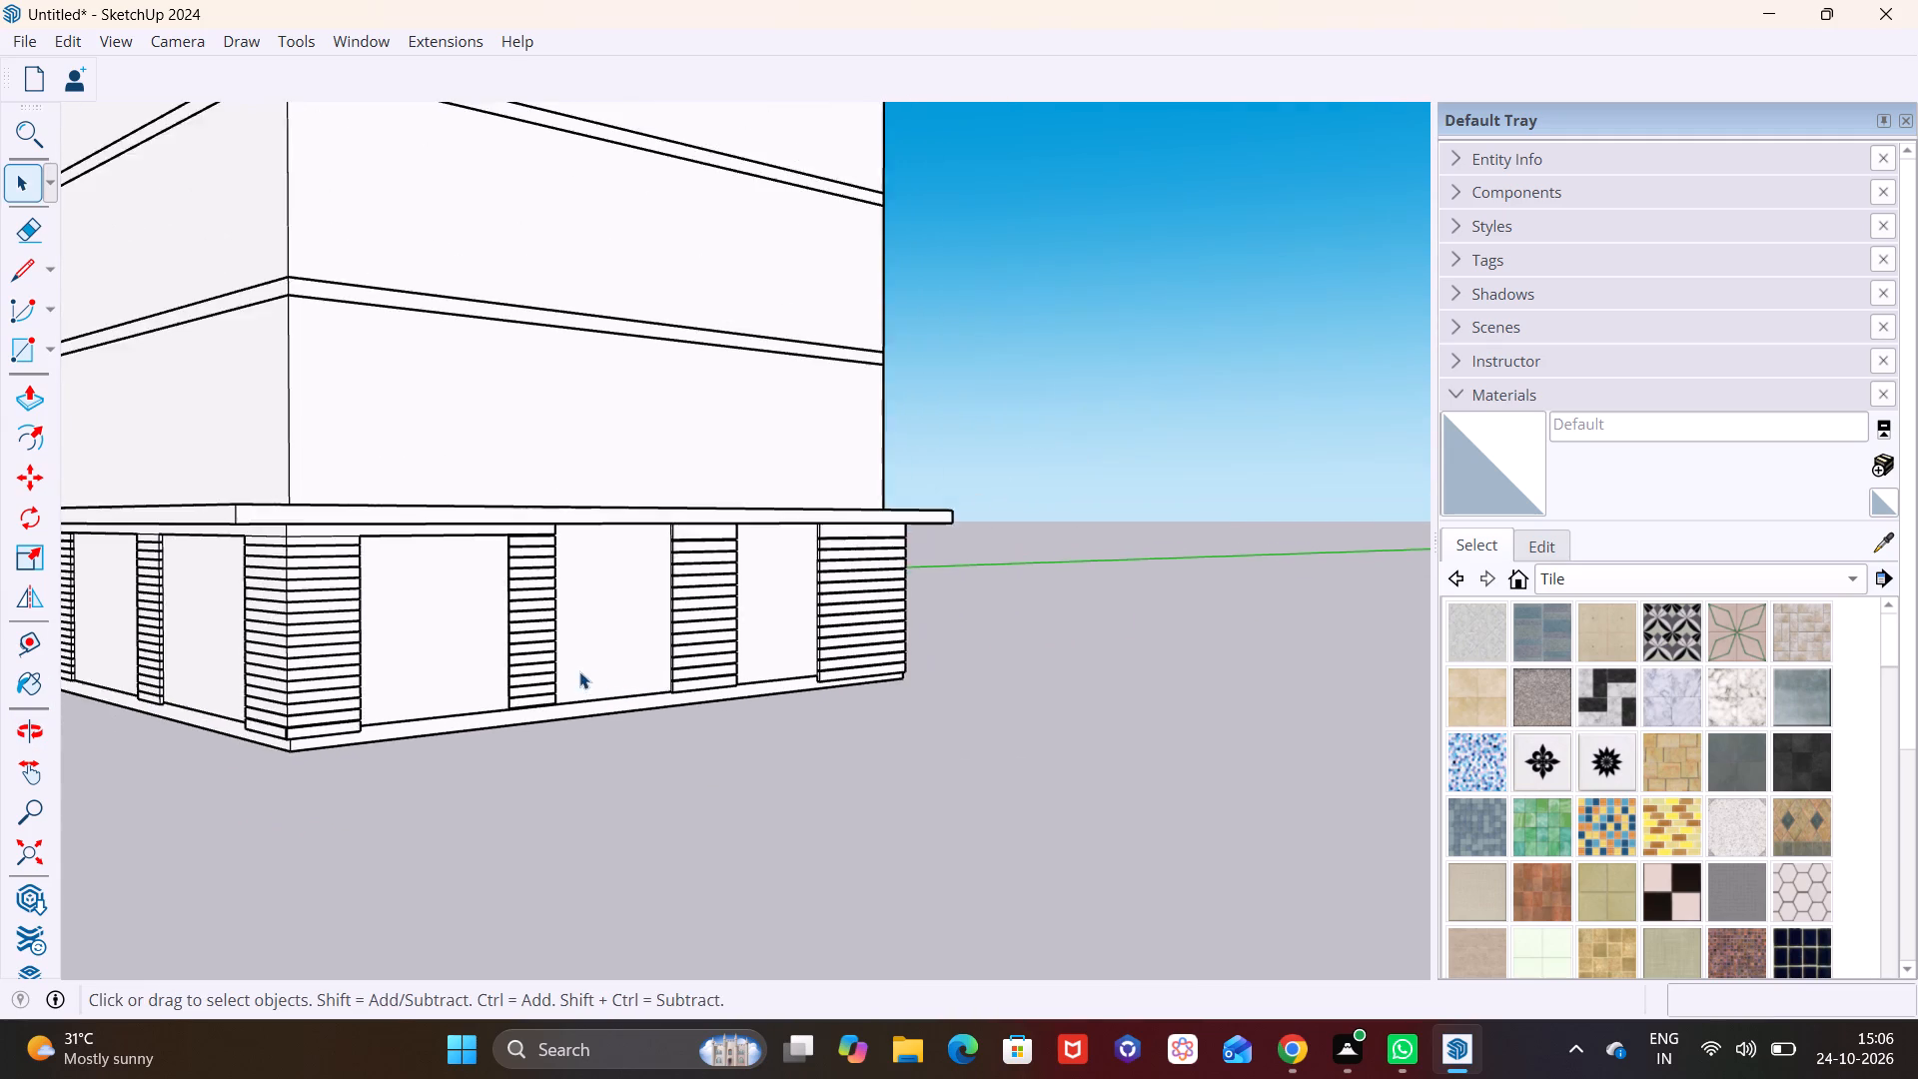
{"action": "middle_click_drag", "start_coordinate": [577, 670], "coordinate": [862, 735]}
{"action": "scroll", "coordinate": [862, 735], "scroll_direction": "down", "scroll_amount": 1}
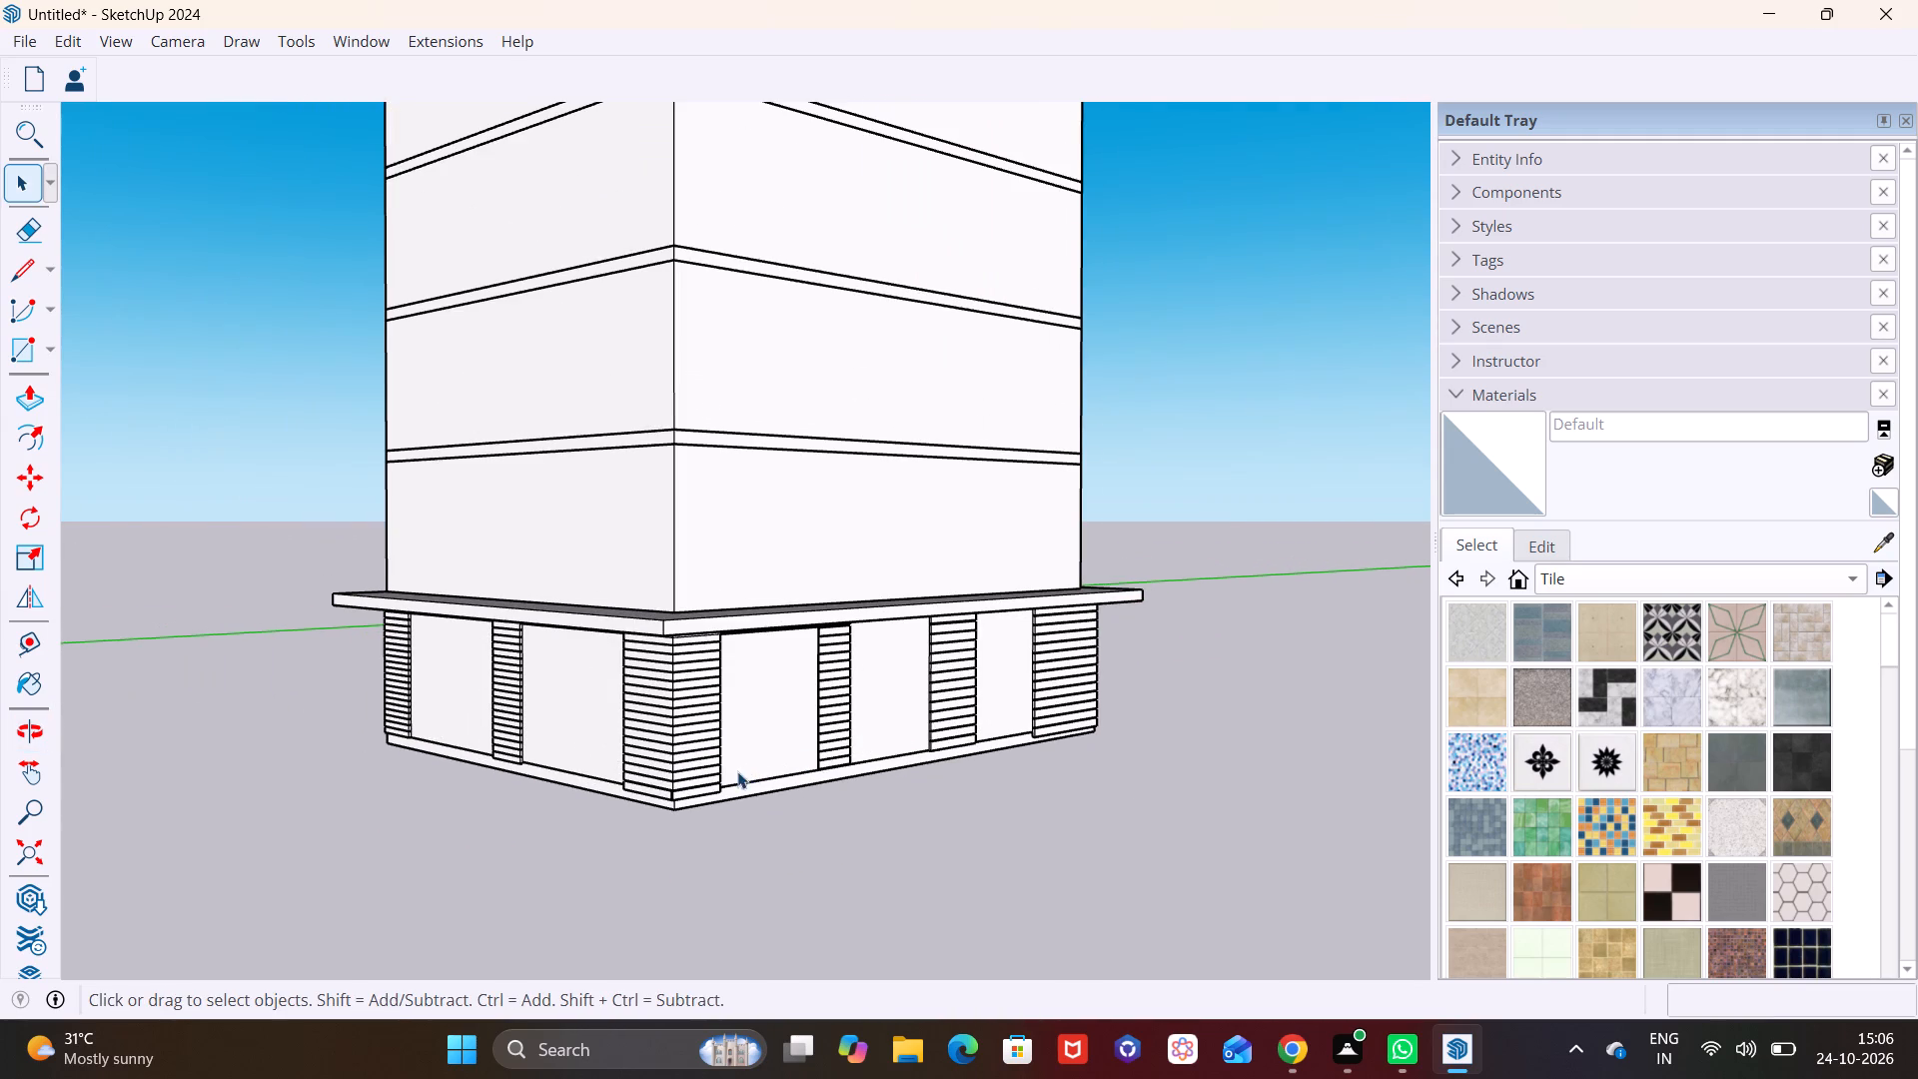
{"action": "middle_click_drag", "start_coordinate": [575, 743], "coordinate": [355, 727]}
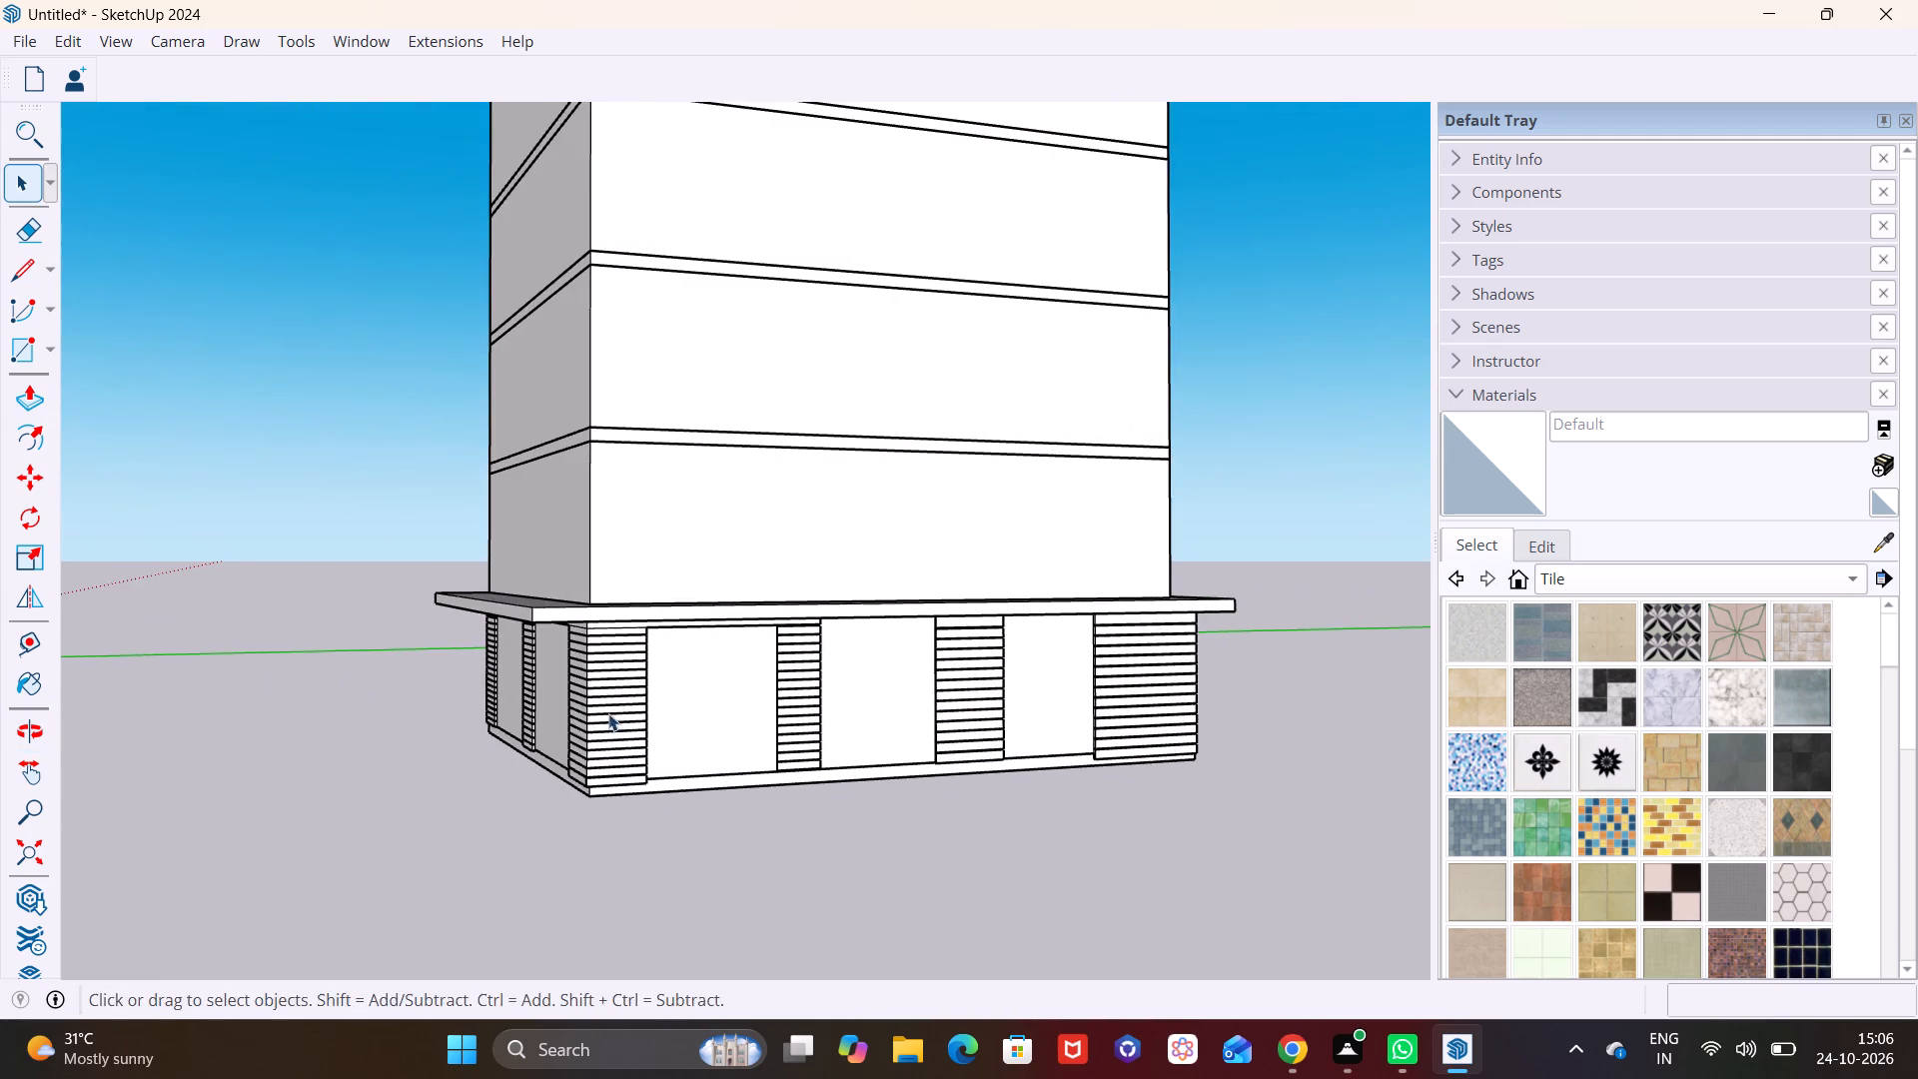
{"action": "middle_click_drag", "start_coordinate": [608, 713], "coordinate": [599, 711]}
{"action": "scroll", "coordinate": [599, 711], "scroll_direction": "up", "scroll_amount": 1, "text": "shift"}
{"action": "scroll", "coordinate": [602, 707], "scroll_direction": "up", "scroll_amount": 2}
{"action": "middle_click_drag", "start_coordinate": [637, 735], "coordinate": [751, 699]}
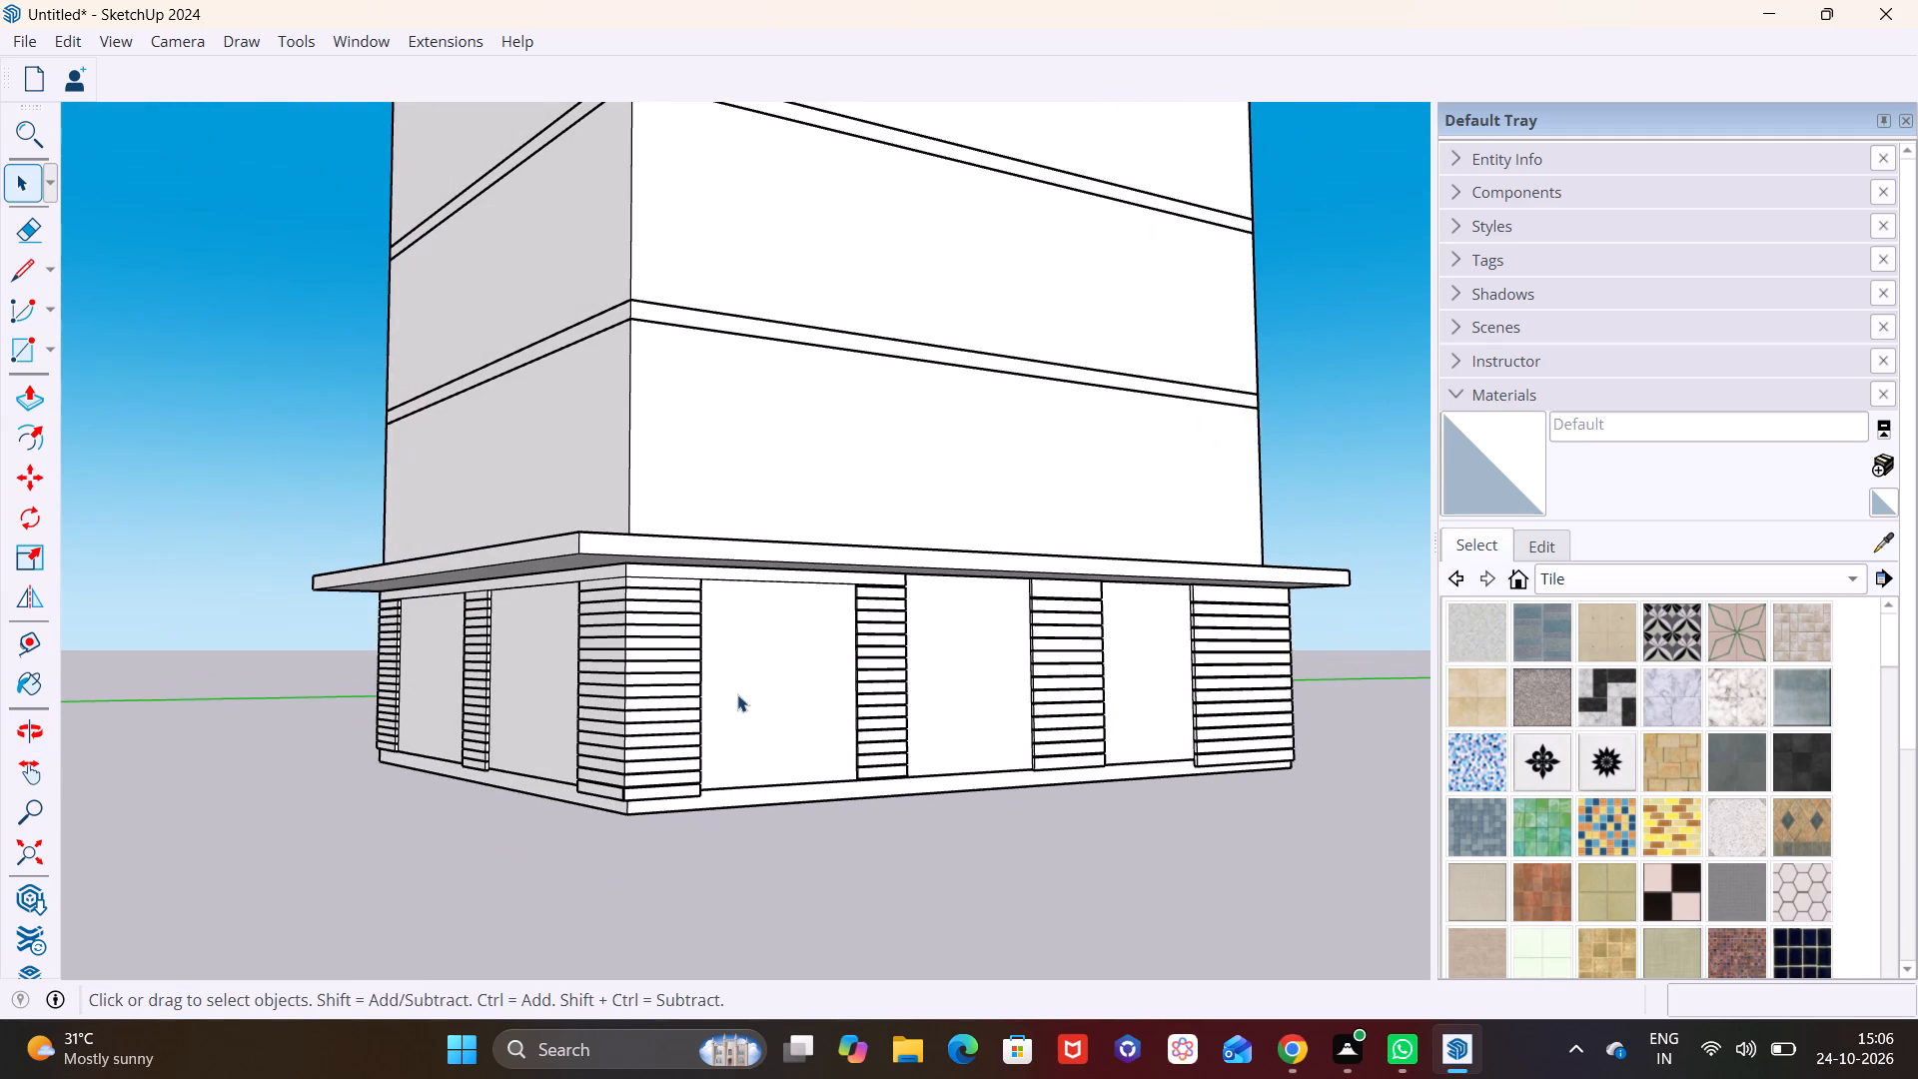
{"action": "scroll", "coordinate": [629, 675], "scroll_direction": "down", "scroll_amount": 2}
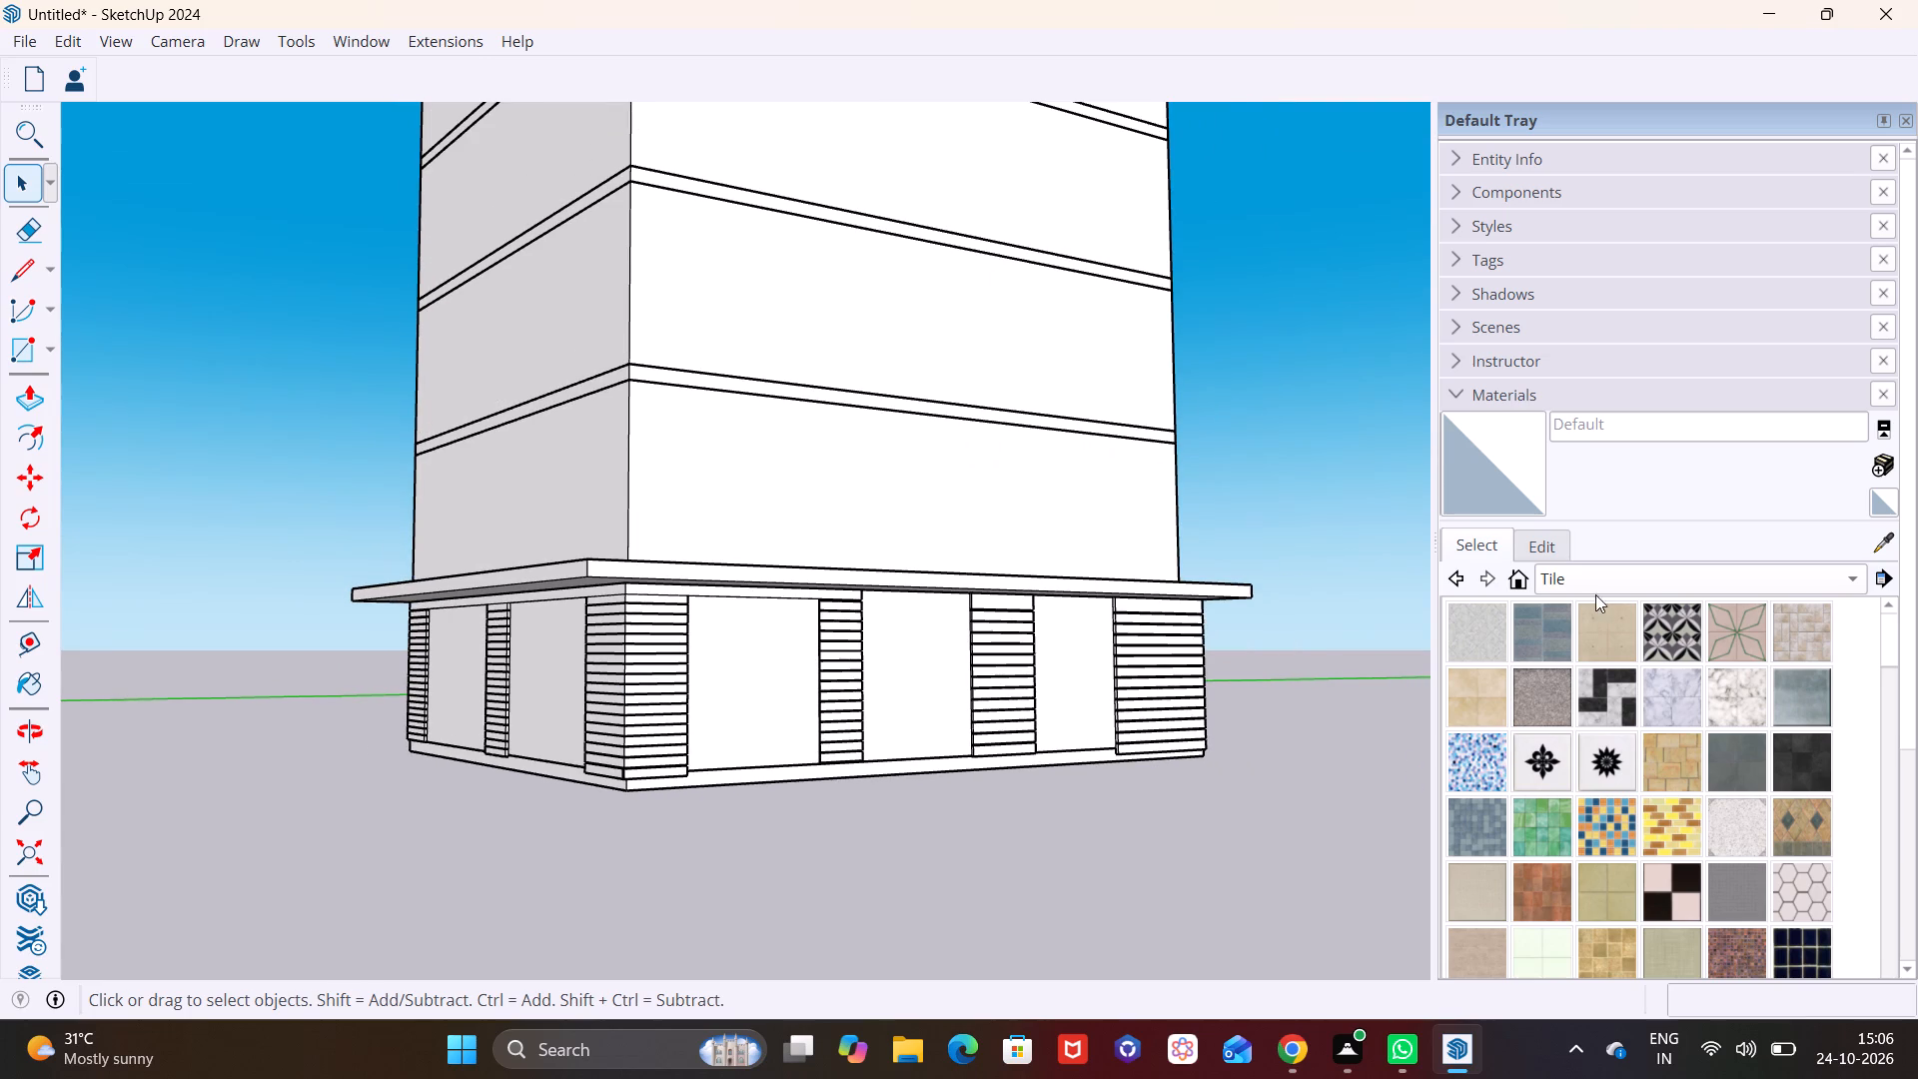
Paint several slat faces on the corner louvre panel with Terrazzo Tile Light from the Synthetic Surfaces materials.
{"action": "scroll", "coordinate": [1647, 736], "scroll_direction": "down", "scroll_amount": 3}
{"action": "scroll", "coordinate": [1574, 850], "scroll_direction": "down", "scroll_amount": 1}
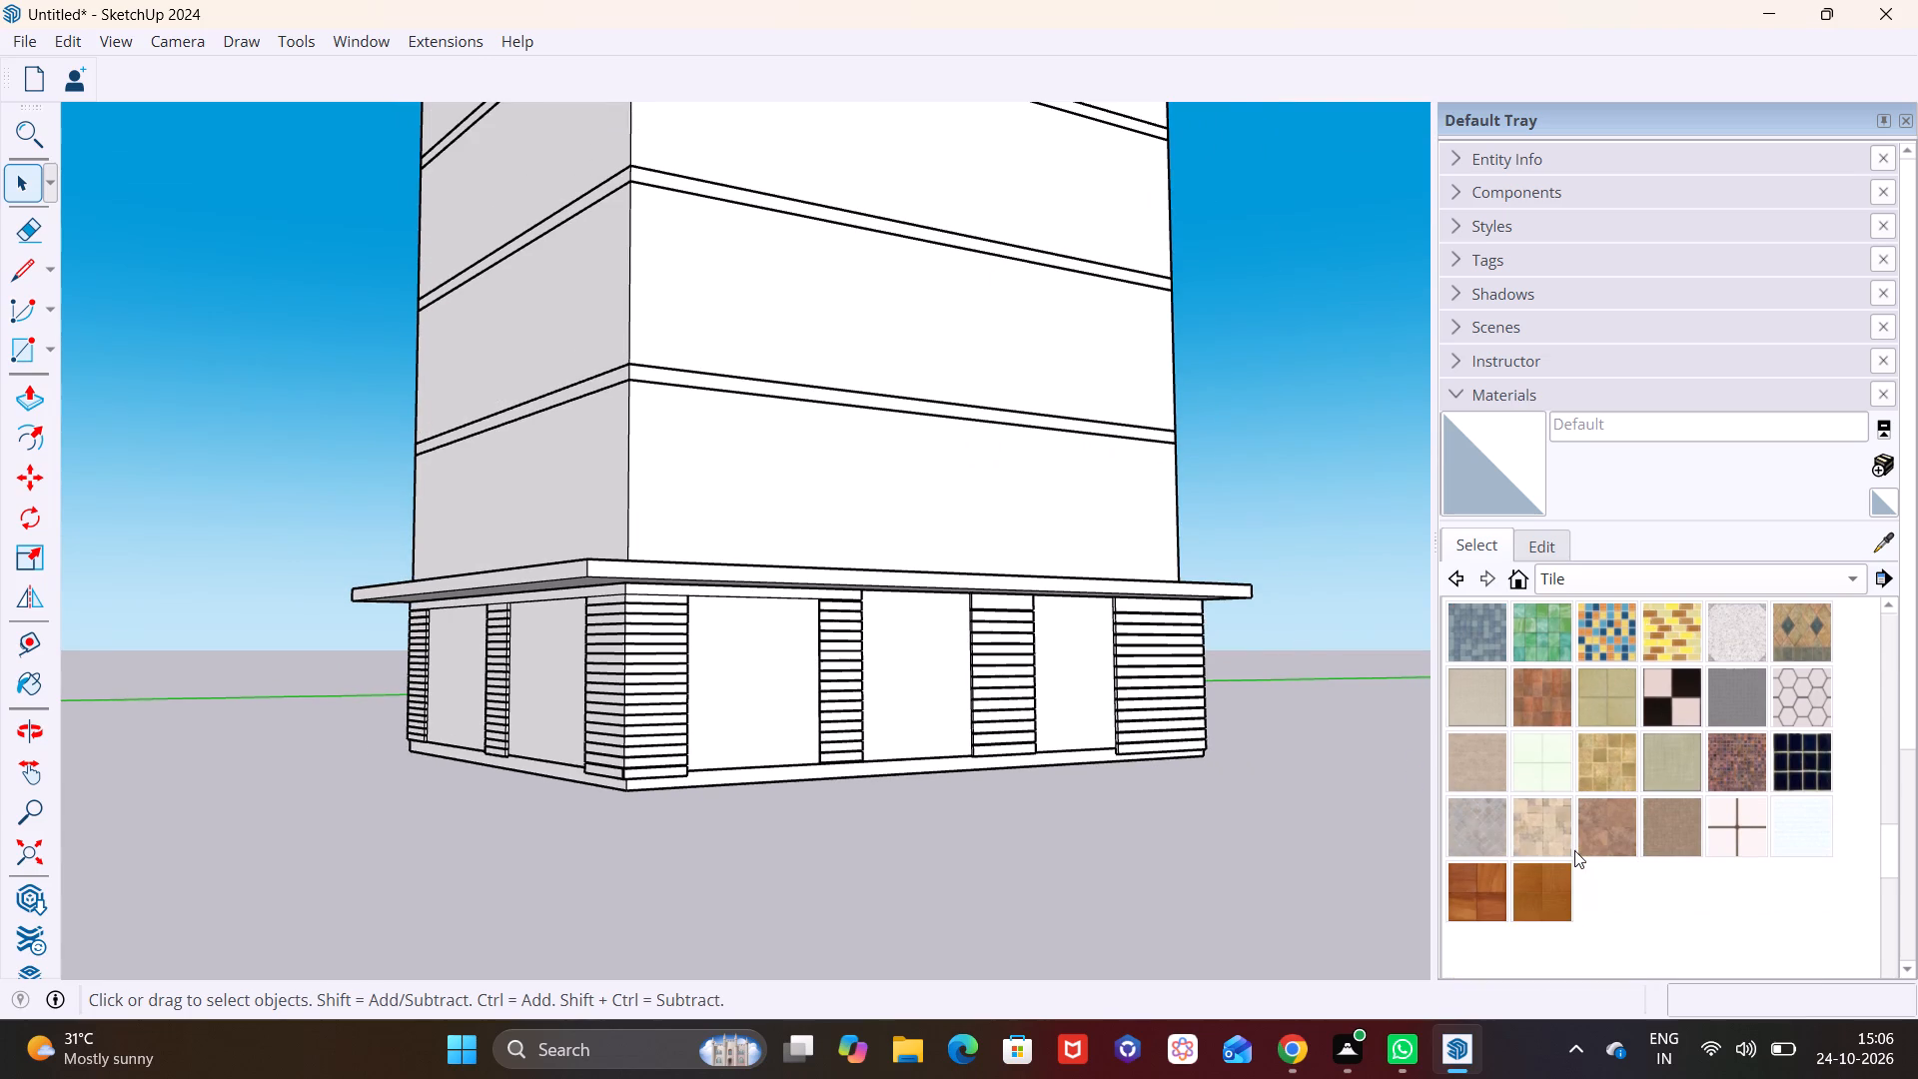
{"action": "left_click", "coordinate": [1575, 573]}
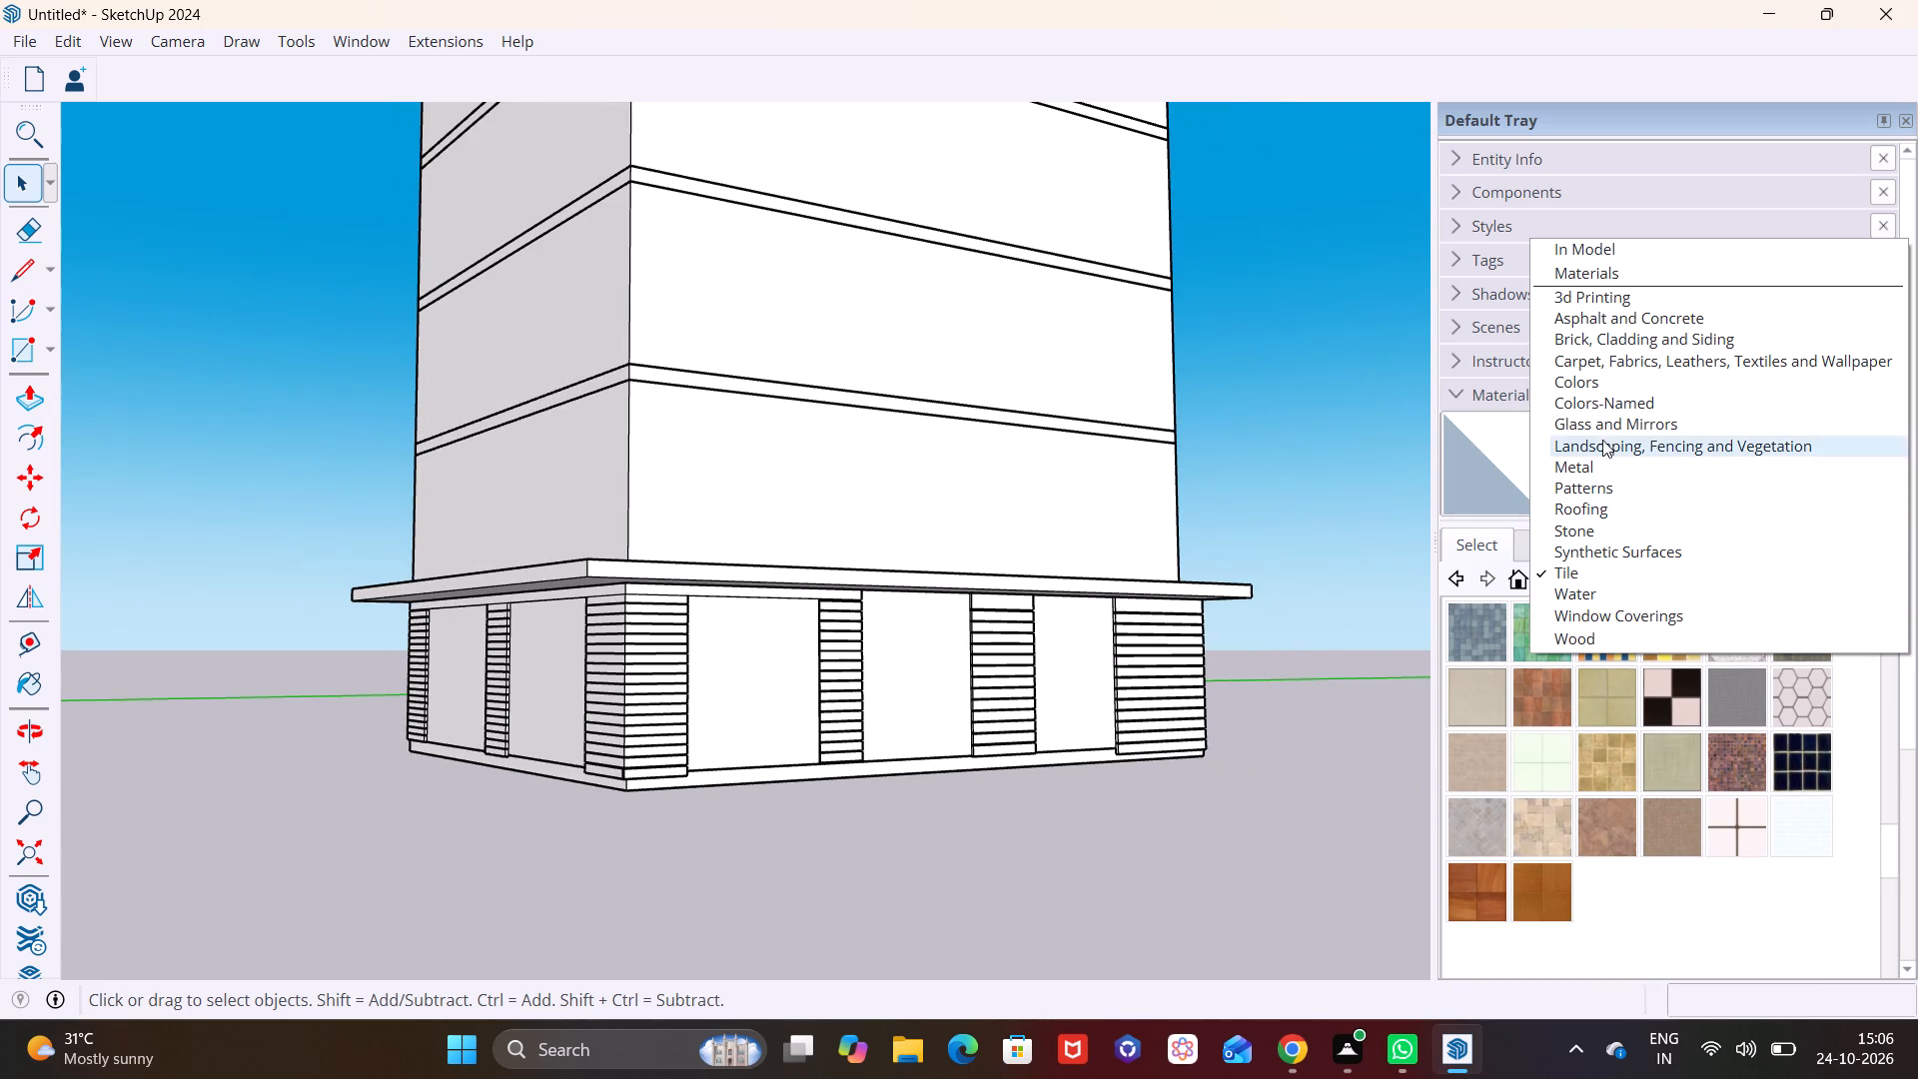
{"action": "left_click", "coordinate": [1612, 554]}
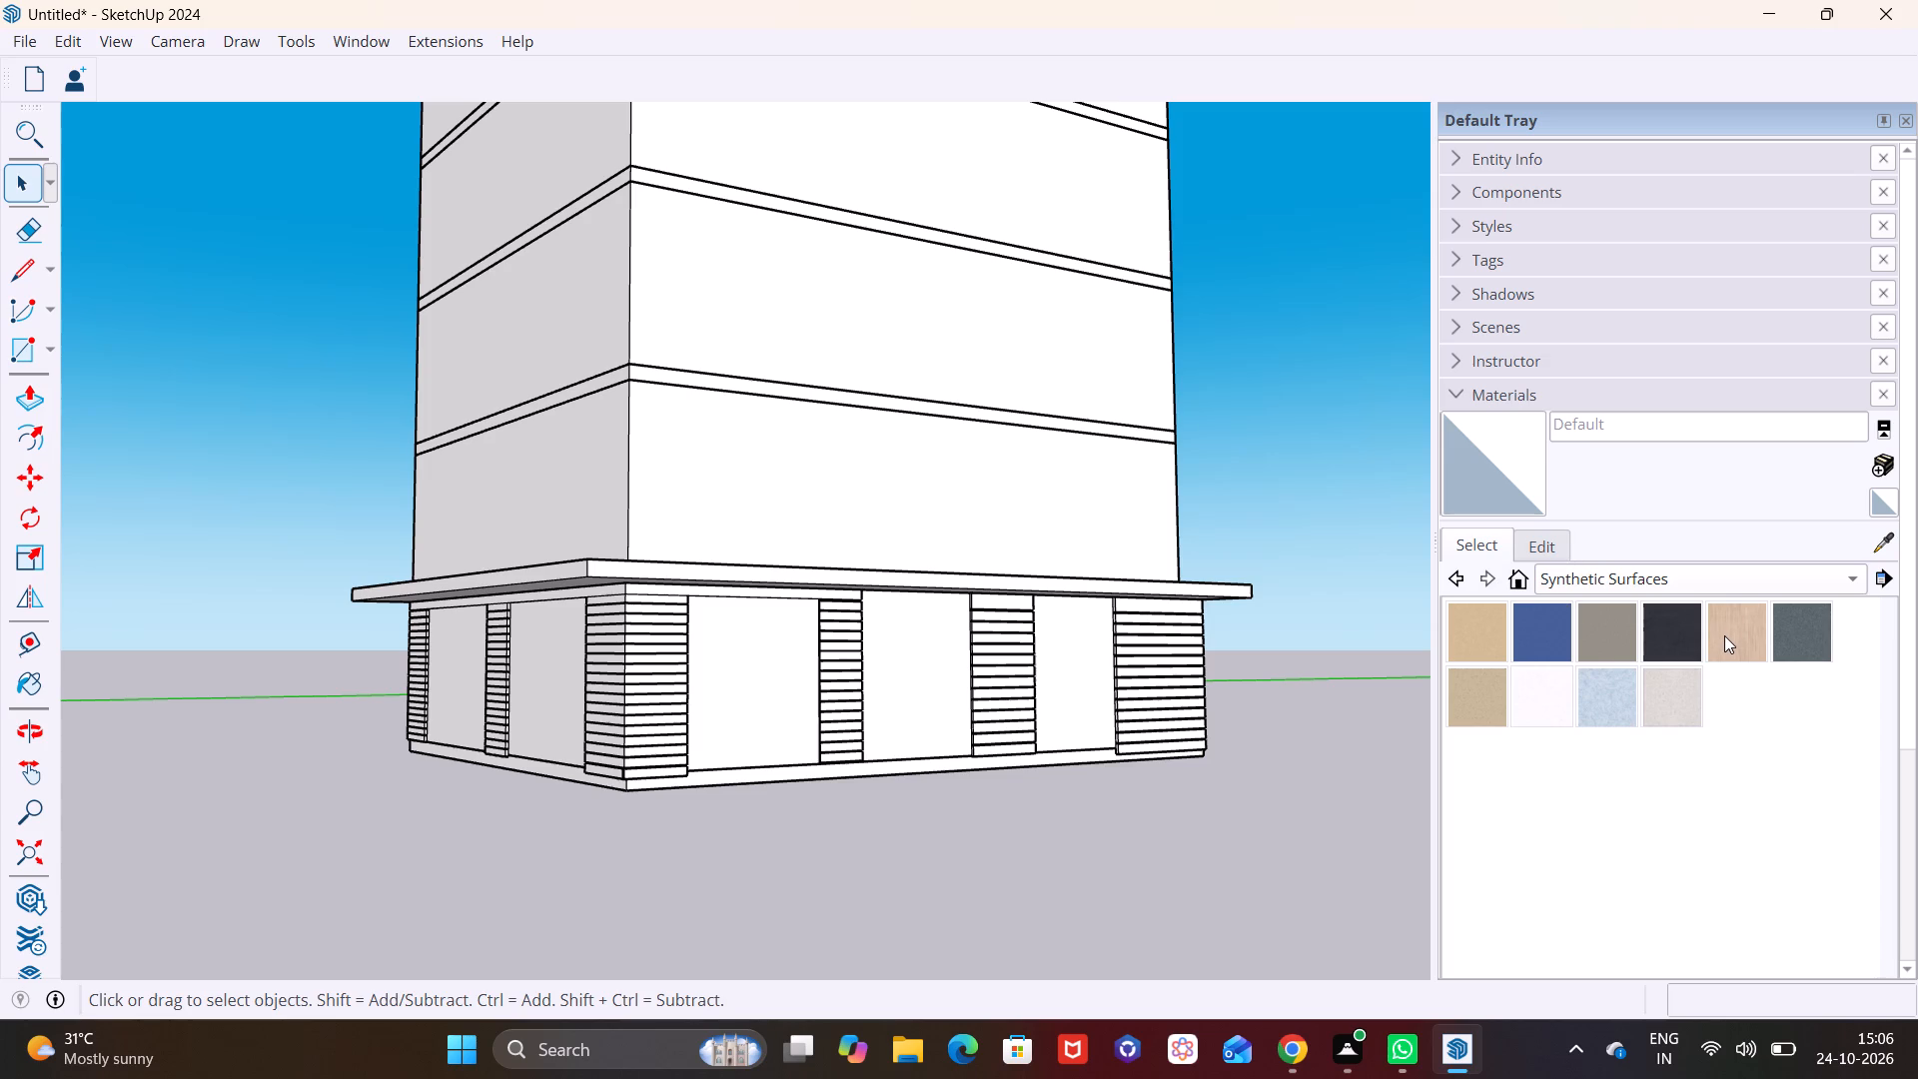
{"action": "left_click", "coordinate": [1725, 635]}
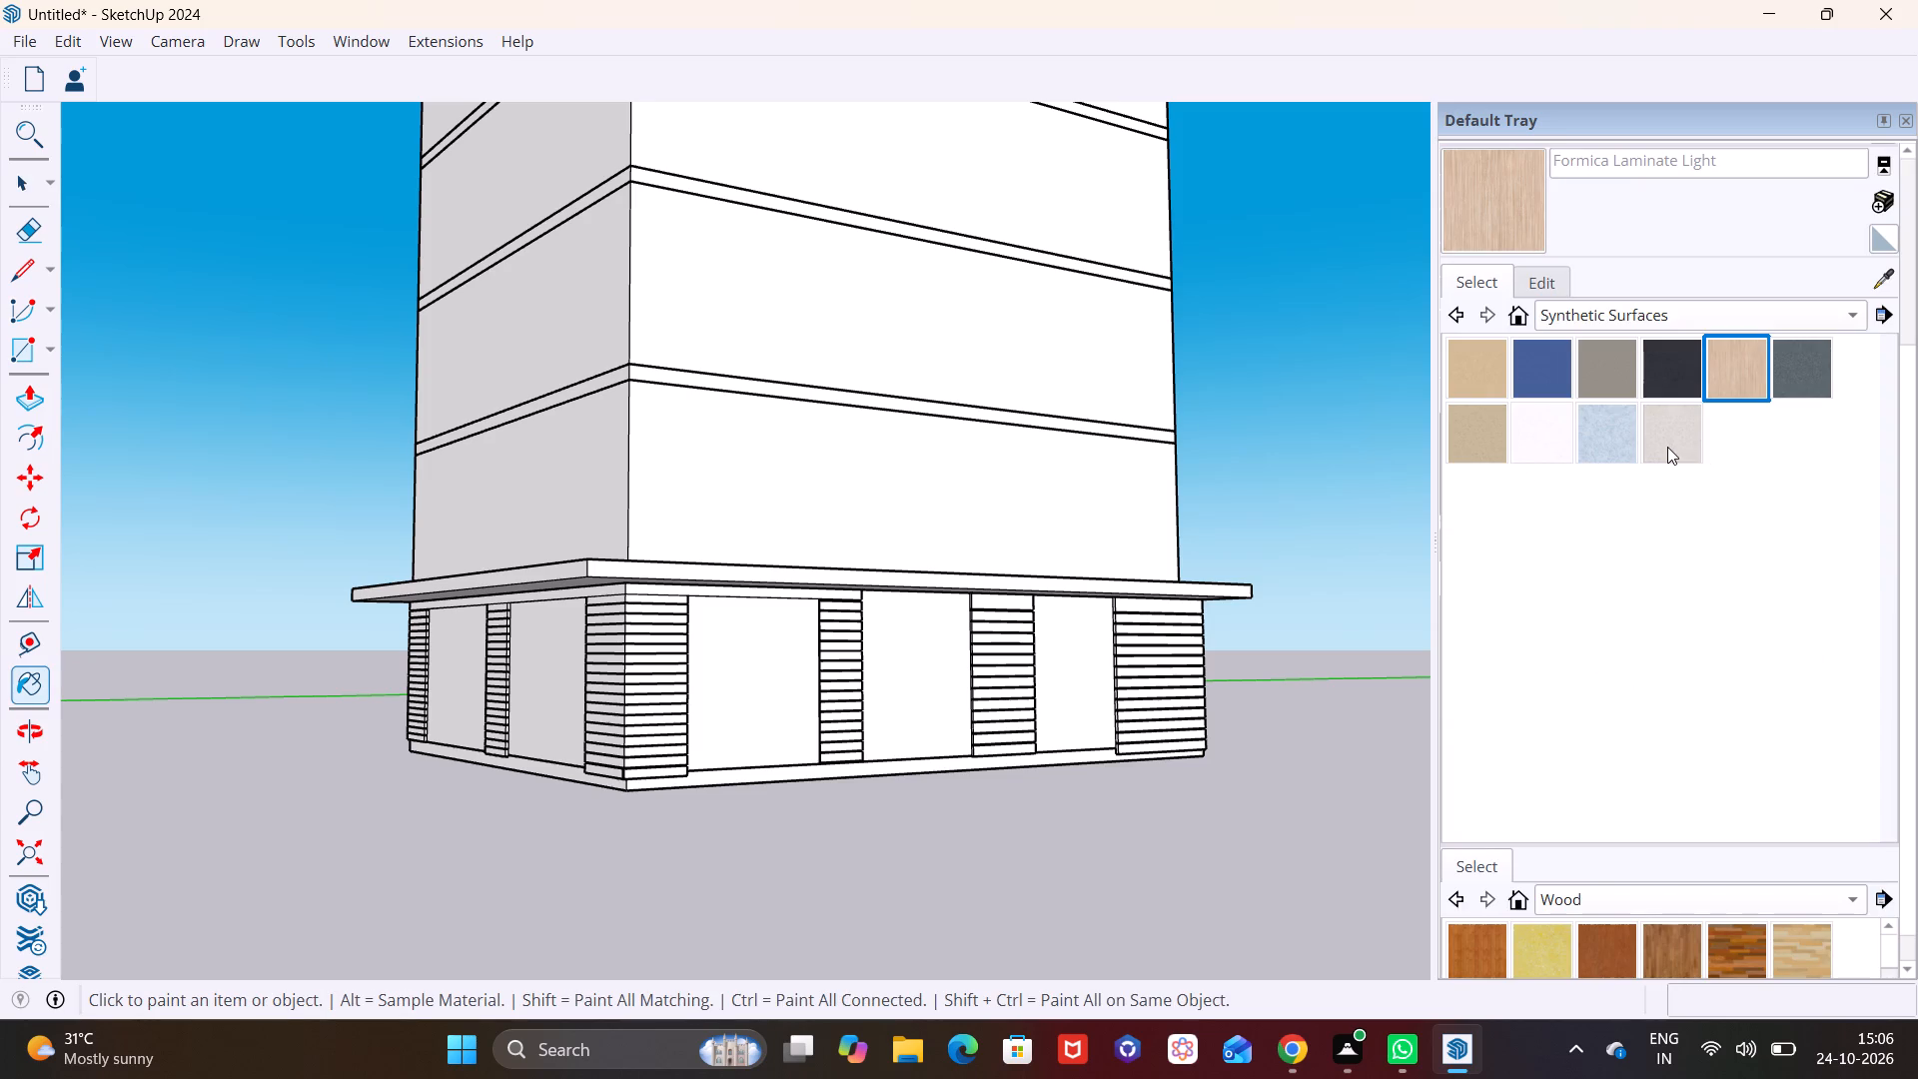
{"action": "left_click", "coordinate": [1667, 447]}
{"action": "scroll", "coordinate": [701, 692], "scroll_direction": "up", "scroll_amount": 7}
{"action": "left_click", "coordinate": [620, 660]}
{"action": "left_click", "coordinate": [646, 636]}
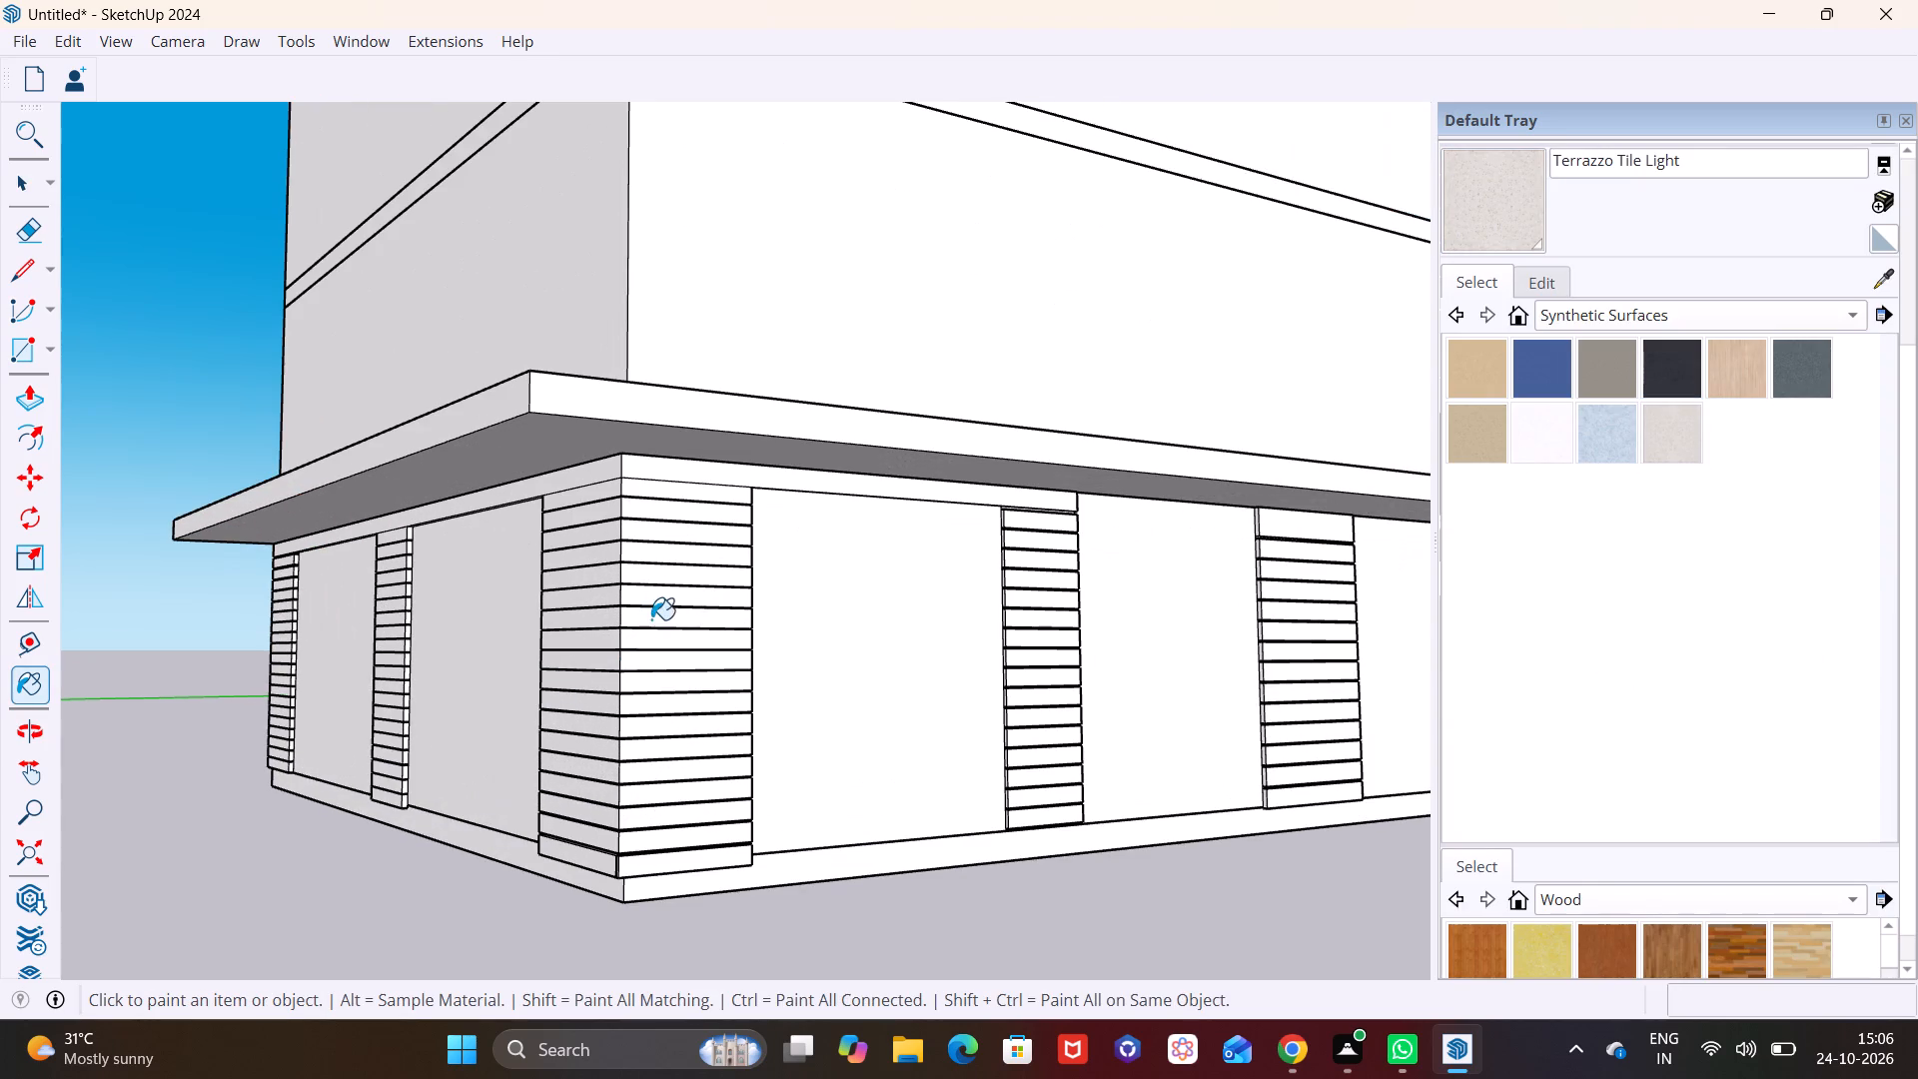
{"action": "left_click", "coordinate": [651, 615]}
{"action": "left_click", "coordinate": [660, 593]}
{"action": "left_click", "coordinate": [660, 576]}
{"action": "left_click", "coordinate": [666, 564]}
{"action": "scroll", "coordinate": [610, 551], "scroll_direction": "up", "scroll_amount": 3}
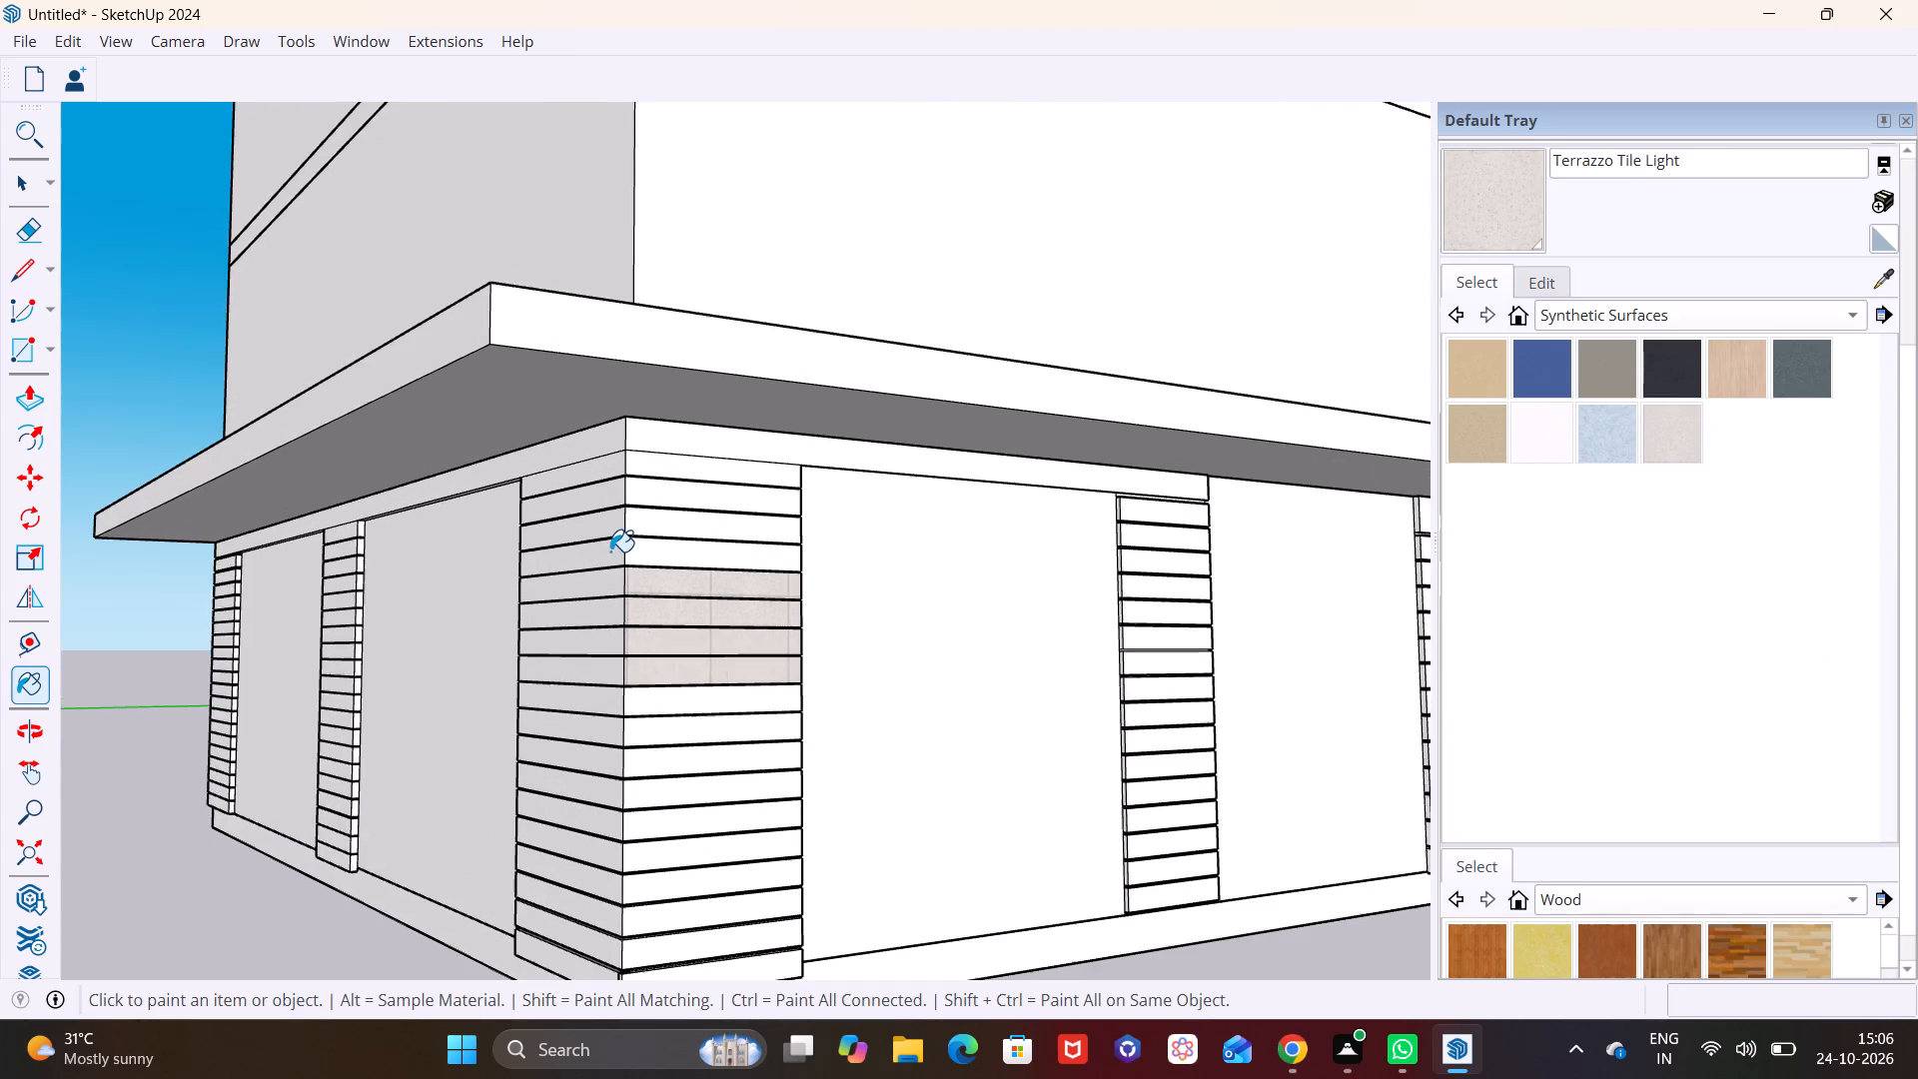
Paint the four terrazzo slat faces on the corner louvre panel with Quartz Light Grey.
{"action": "scroll", "coordinate": [610, 552], "scroll_direction": "down", "scroll_amount": 1}
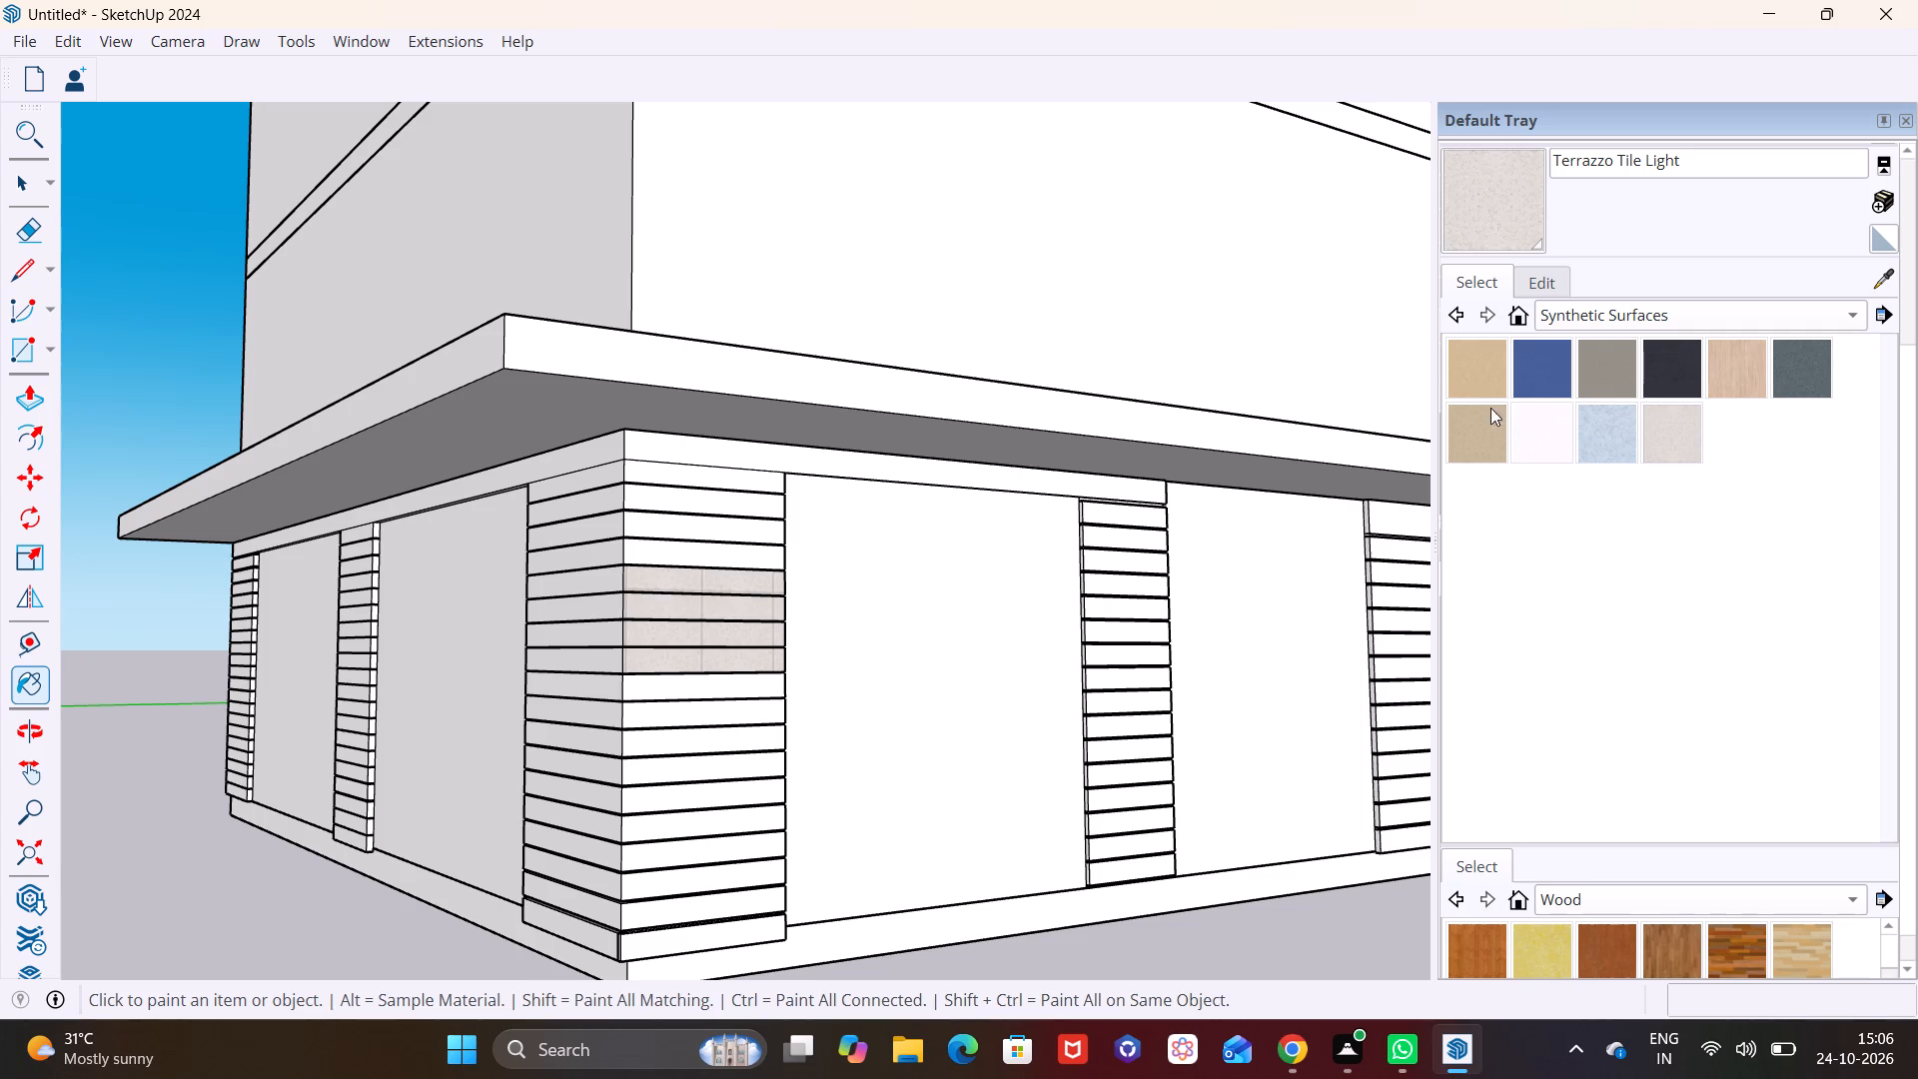
{"action": "left_click", "coordinate": [1554, 431]}
{"action": "left_click", "coordinate": [645, 567]}
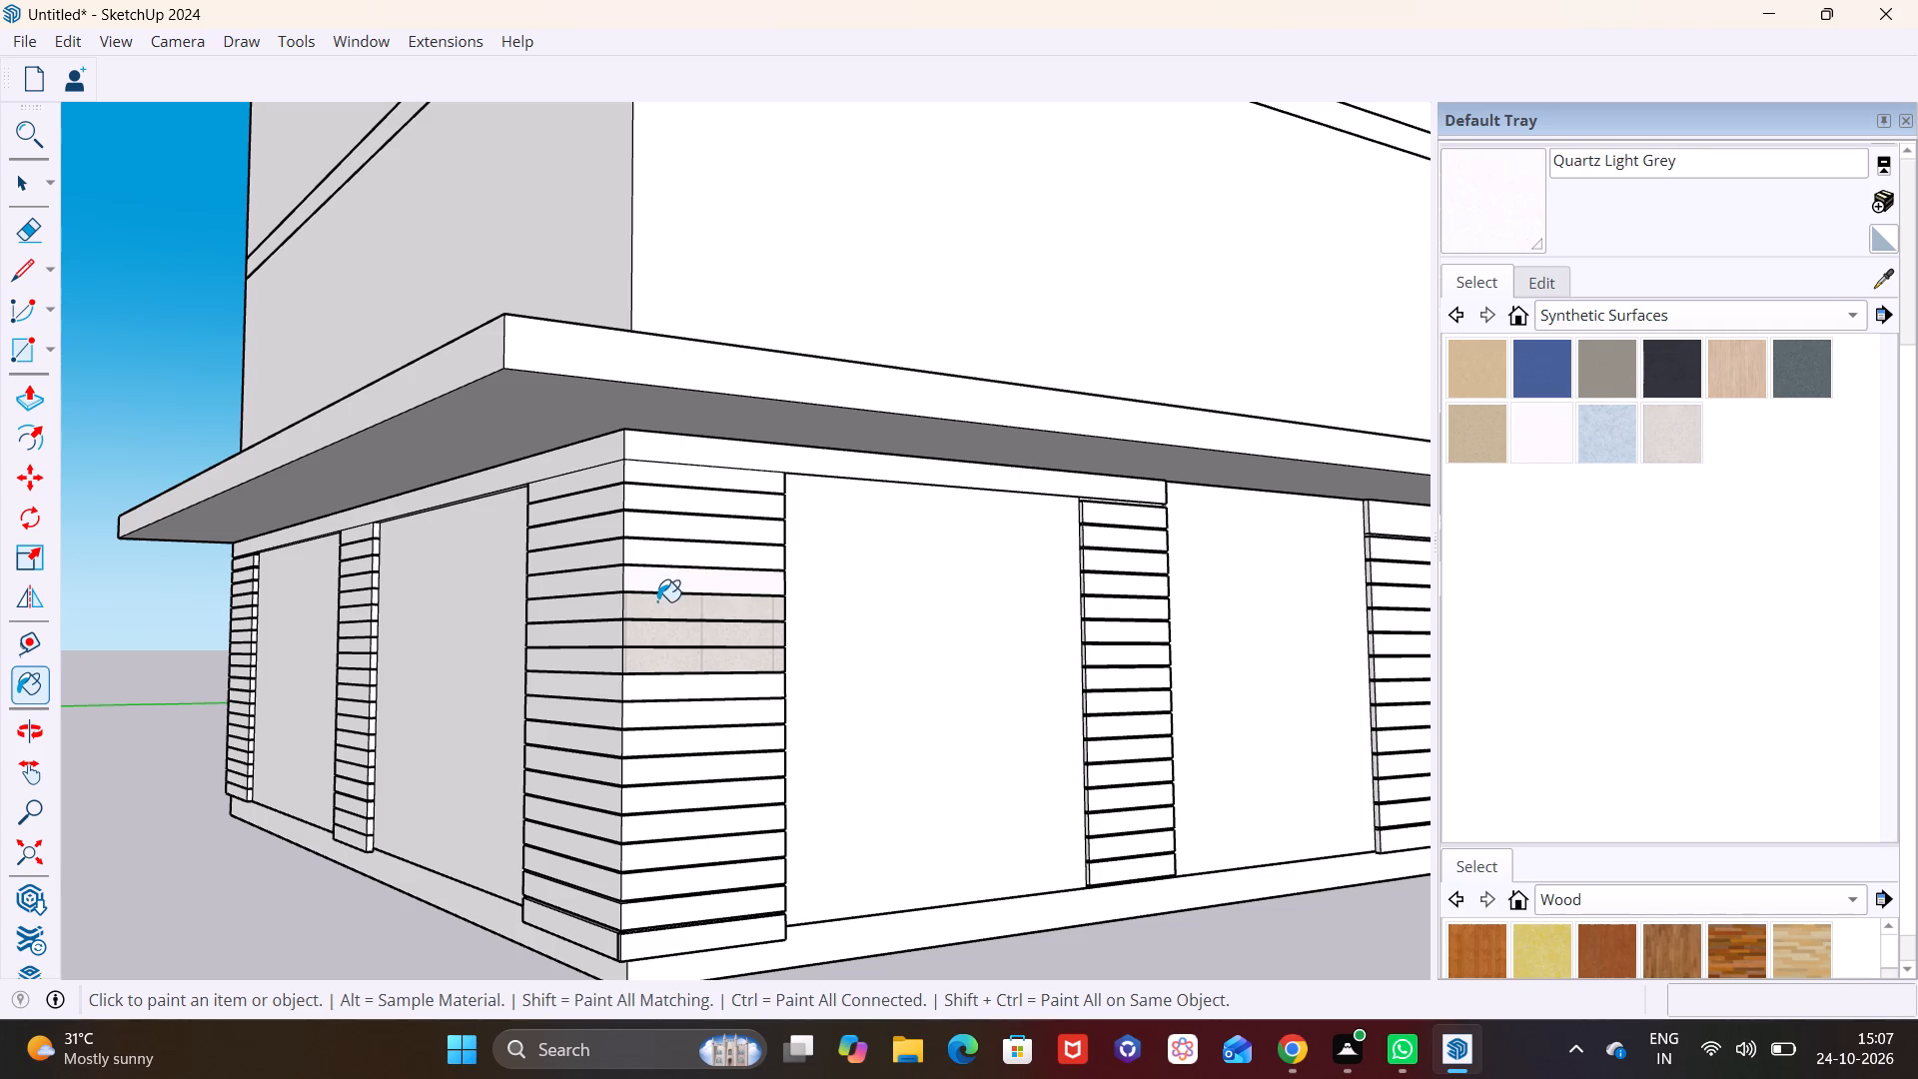
{"action": "left_click", "coordinate": [657, 601]}
{"action": "left_click", "coordinate": [668, 628]}
{"action": "left_click", "coordinate": [676, 663]}
Examine the plain upper storeys and the horizontal bands above the overhang around the building's corner.
{"action": "scroll", "coordinate": [694, 661], "scroll_direction": "down", "scroll_amount": 7}
{"action": "middle_click_drag", "start_coordinate": [688, 688], "coordinate": [688, 840], "text": "shift"}
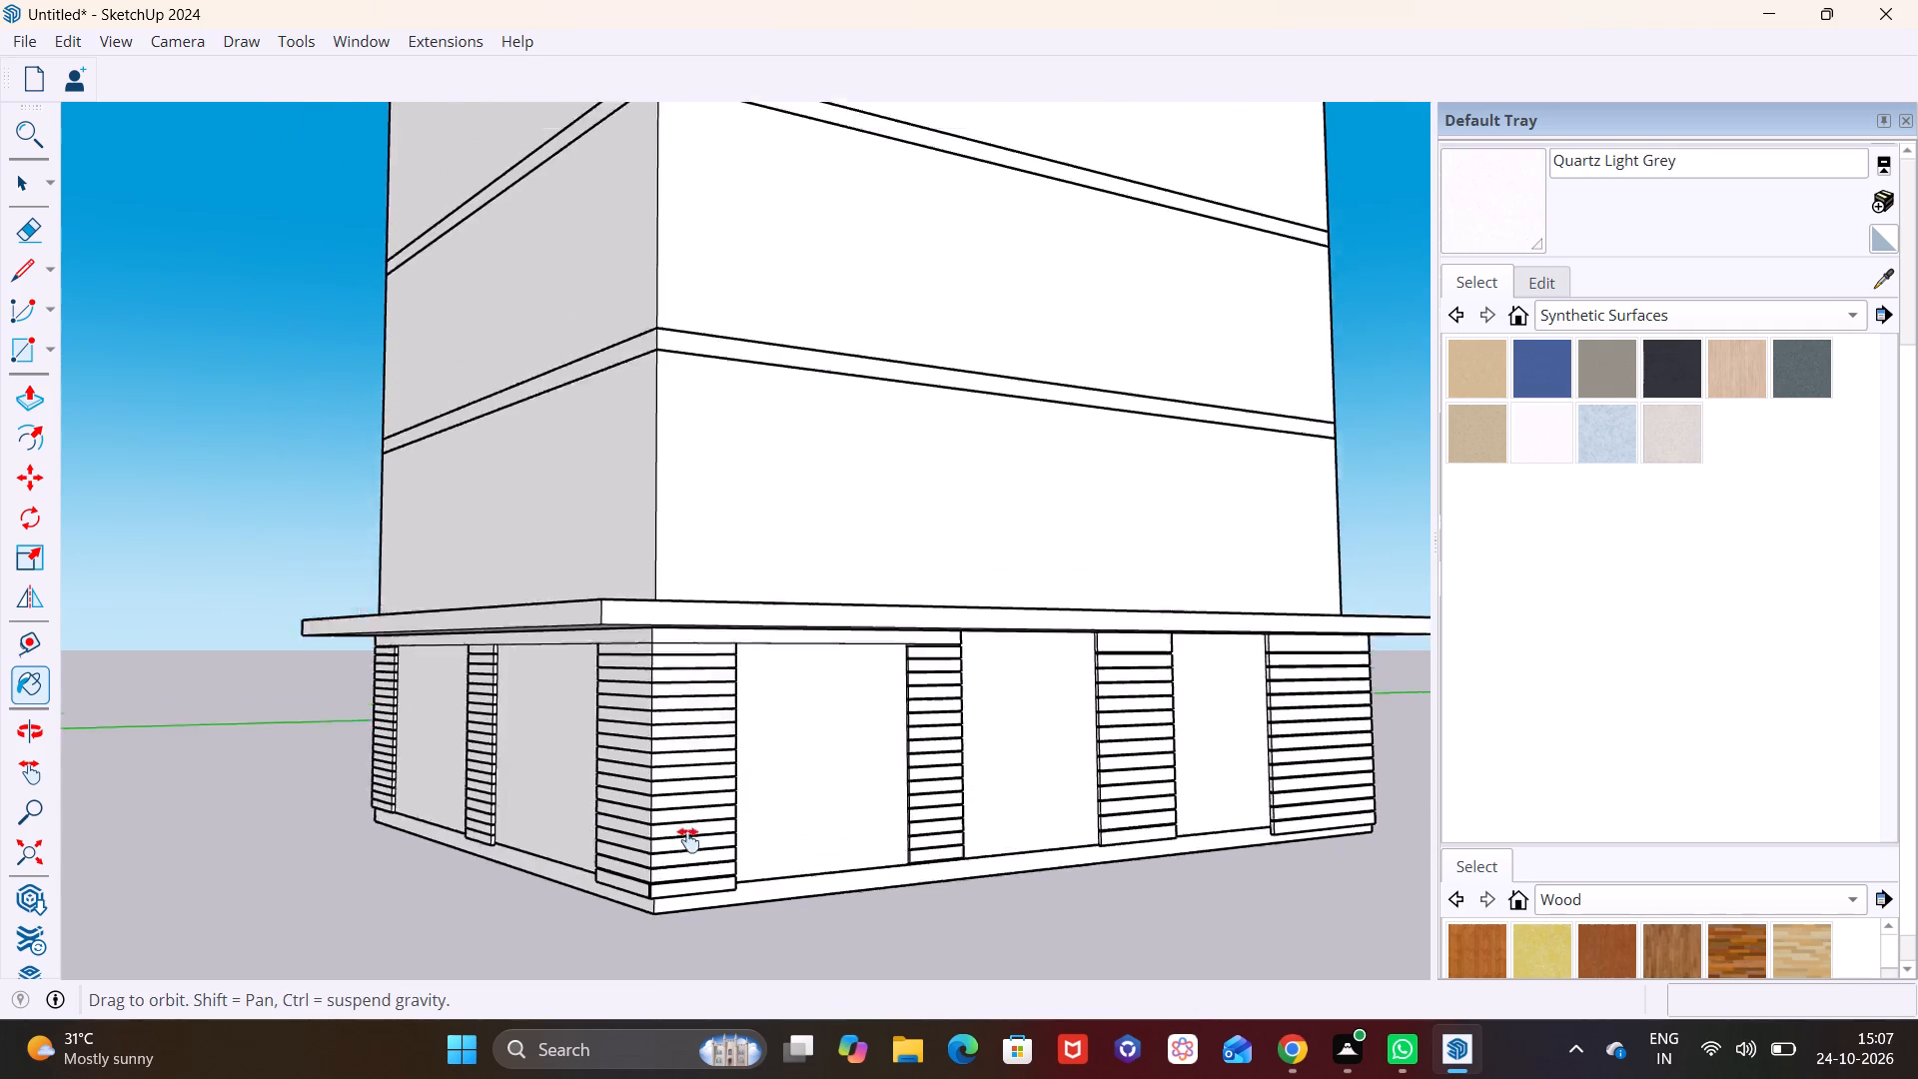
{"action": "middle_click_drag", "start_coordinate": [688, 840], "coordinate": [727, 929], "text": "shift"}
{"action": "scroll", "coordinate": [731, 866], "scroll_direction": "down", "scroll_amount": 3}
{"action": "middle_click_drag", "start_coordinate": [704, 796], "coordinate": [721, 853]}
{"action": "scroll", "coordinate": [739, 710], "scroll_direction": "up", "scroll_amount": 1}
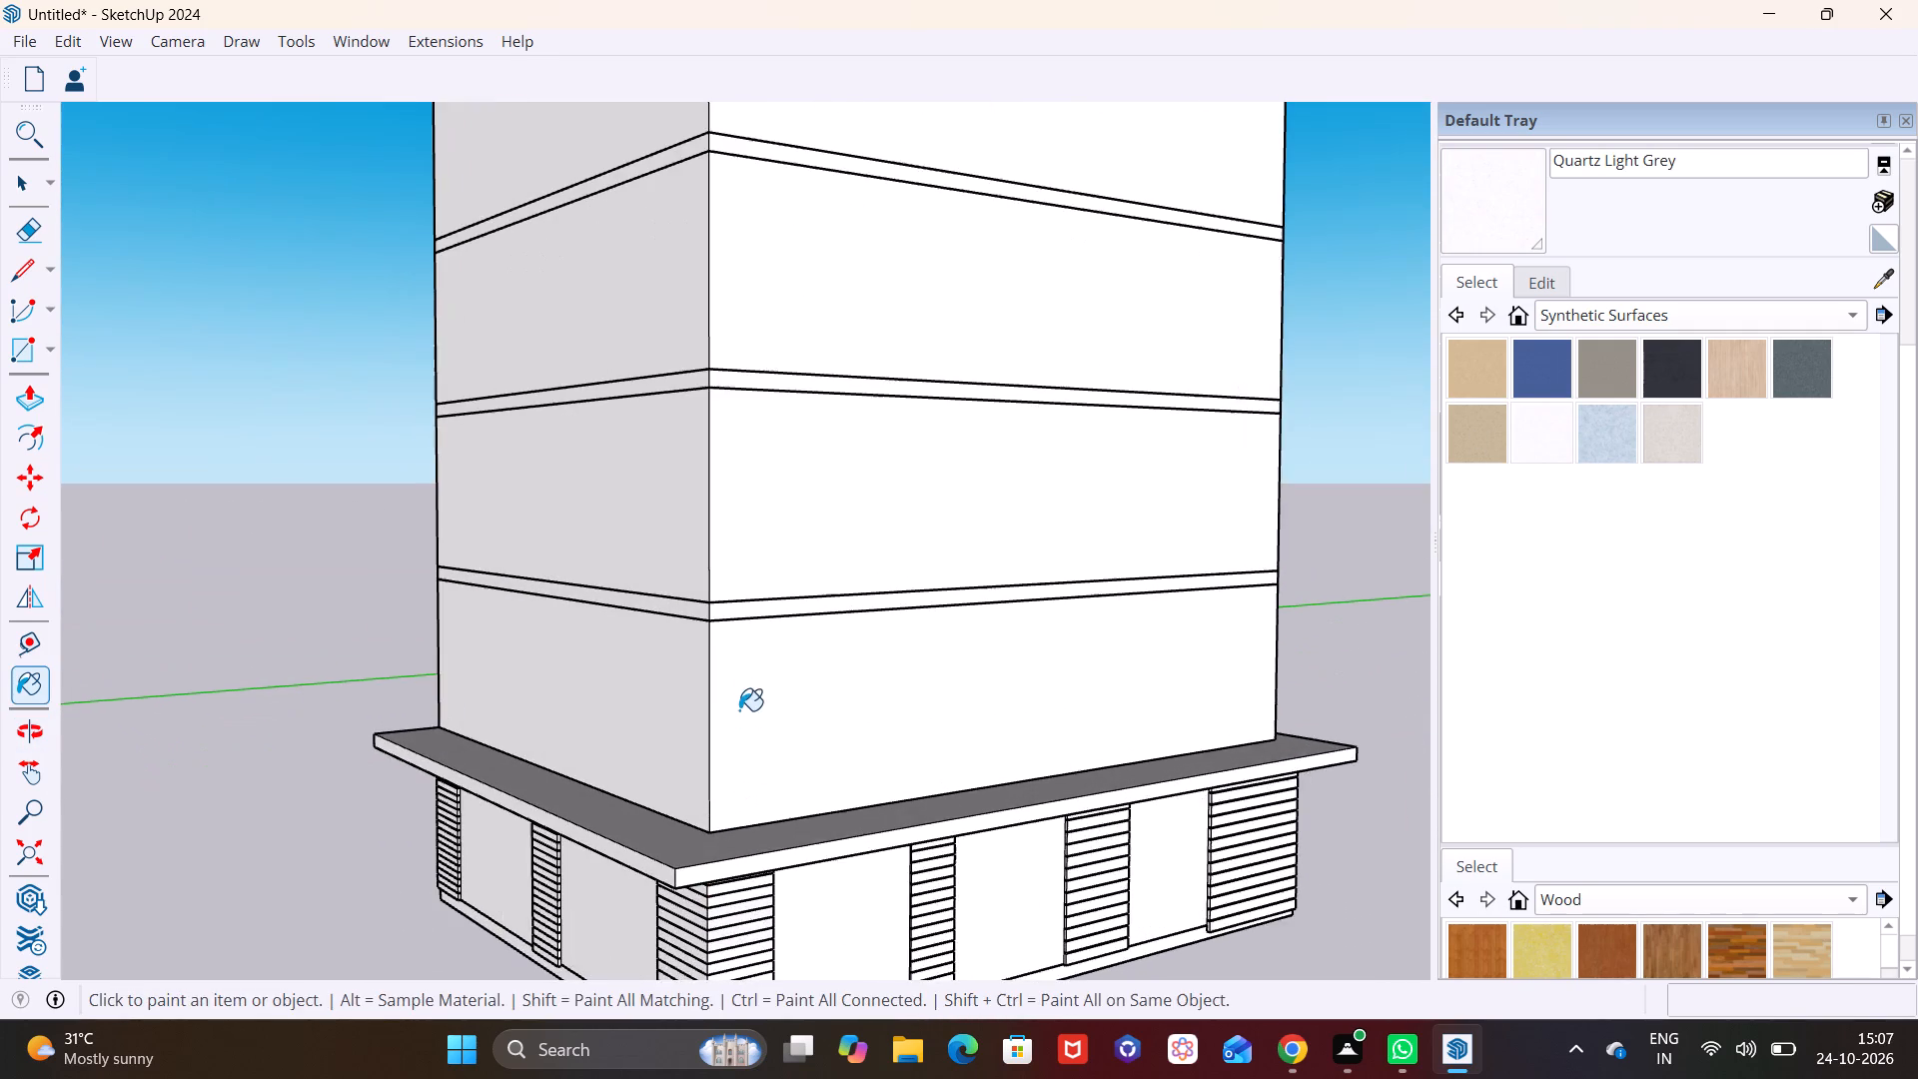
{"action": "middle_click_drag", "start_coordinate": [739, 715], "coordinate": [874, 797], "text": "shift"}
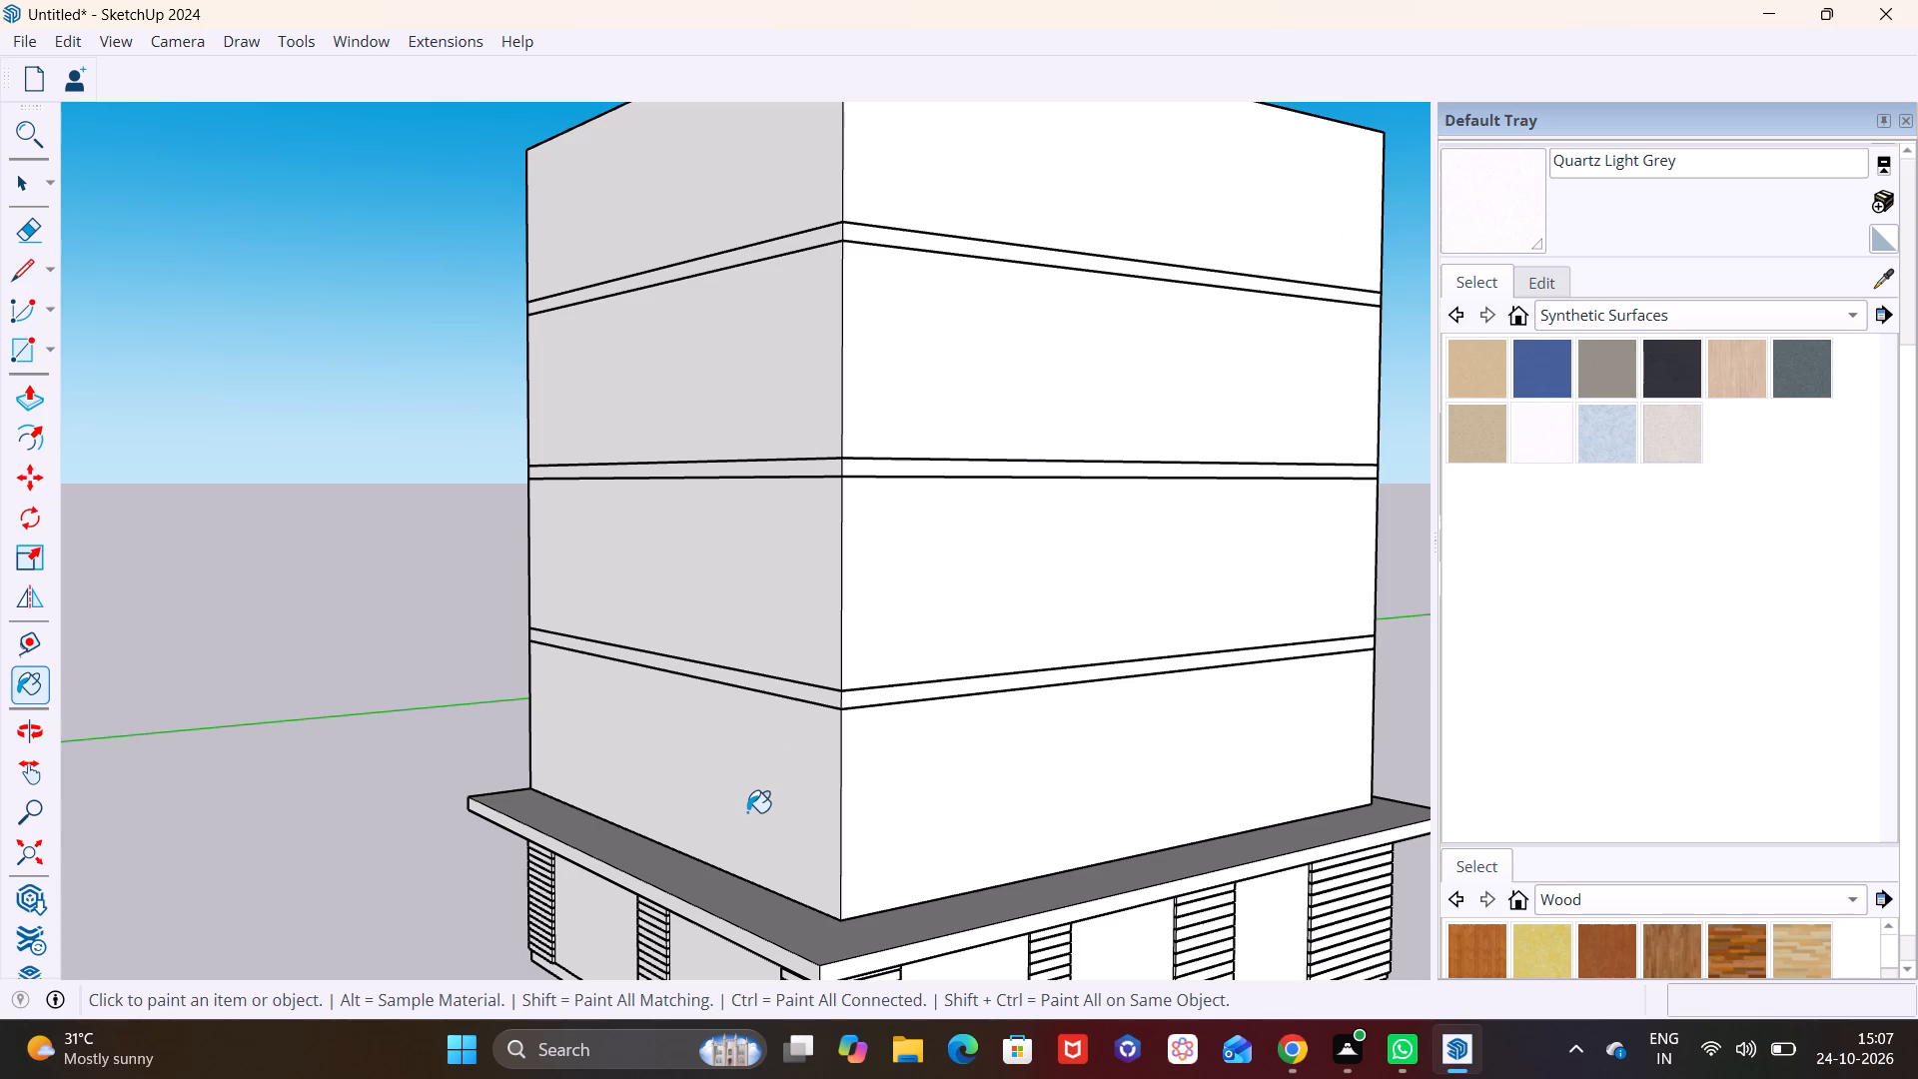
{"action": "middle_click_drag", "start_coordinate": [746, 792], "coordinate": [794, 708]}
{"action": "scroll", "coordinate": [794, 708], "scroll_direction": "down", "scroll_amount": 2}
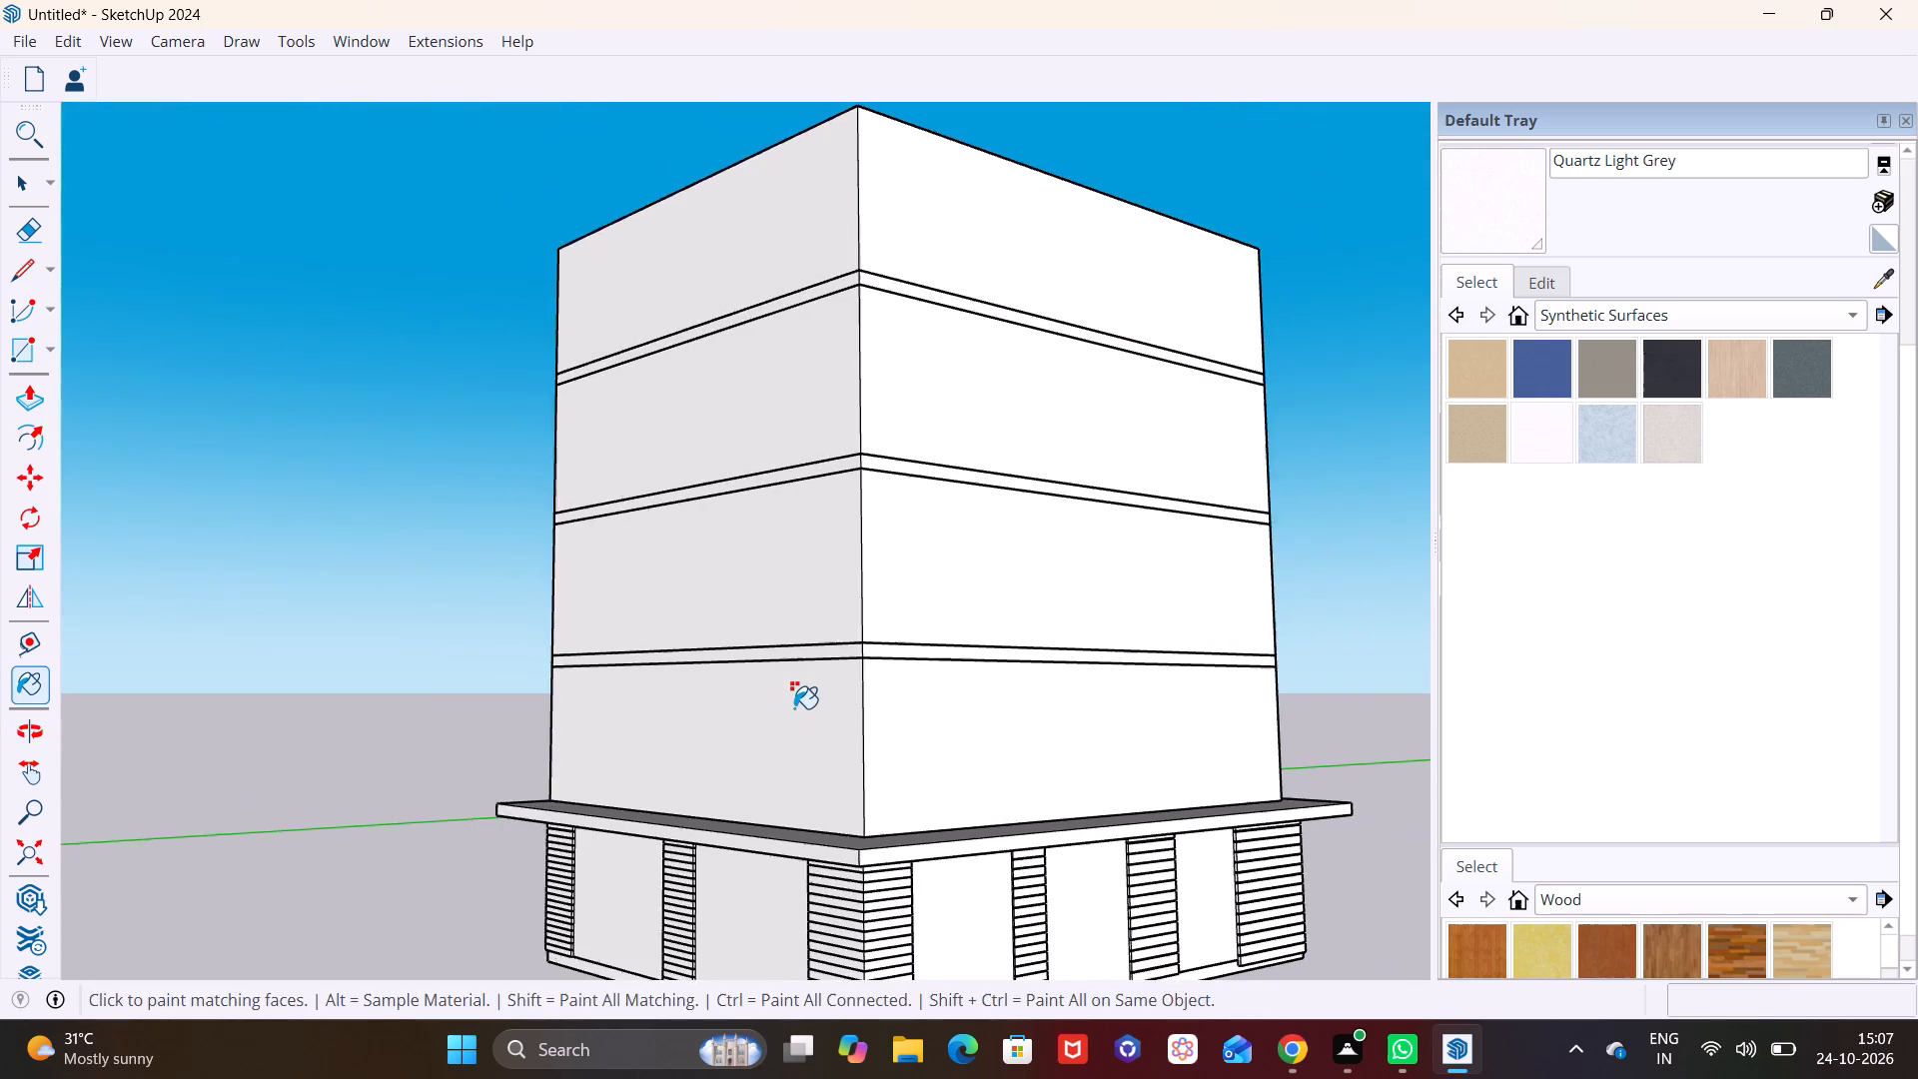
{"action": "scroll", "coordinate": [794, 708], "scroll_direction": "down", "scroll_amount": 2}
{"action": "middle_click_drag", "start_coordinate": [794, 709], "coordinate": [637, 773], "text": "shift"}
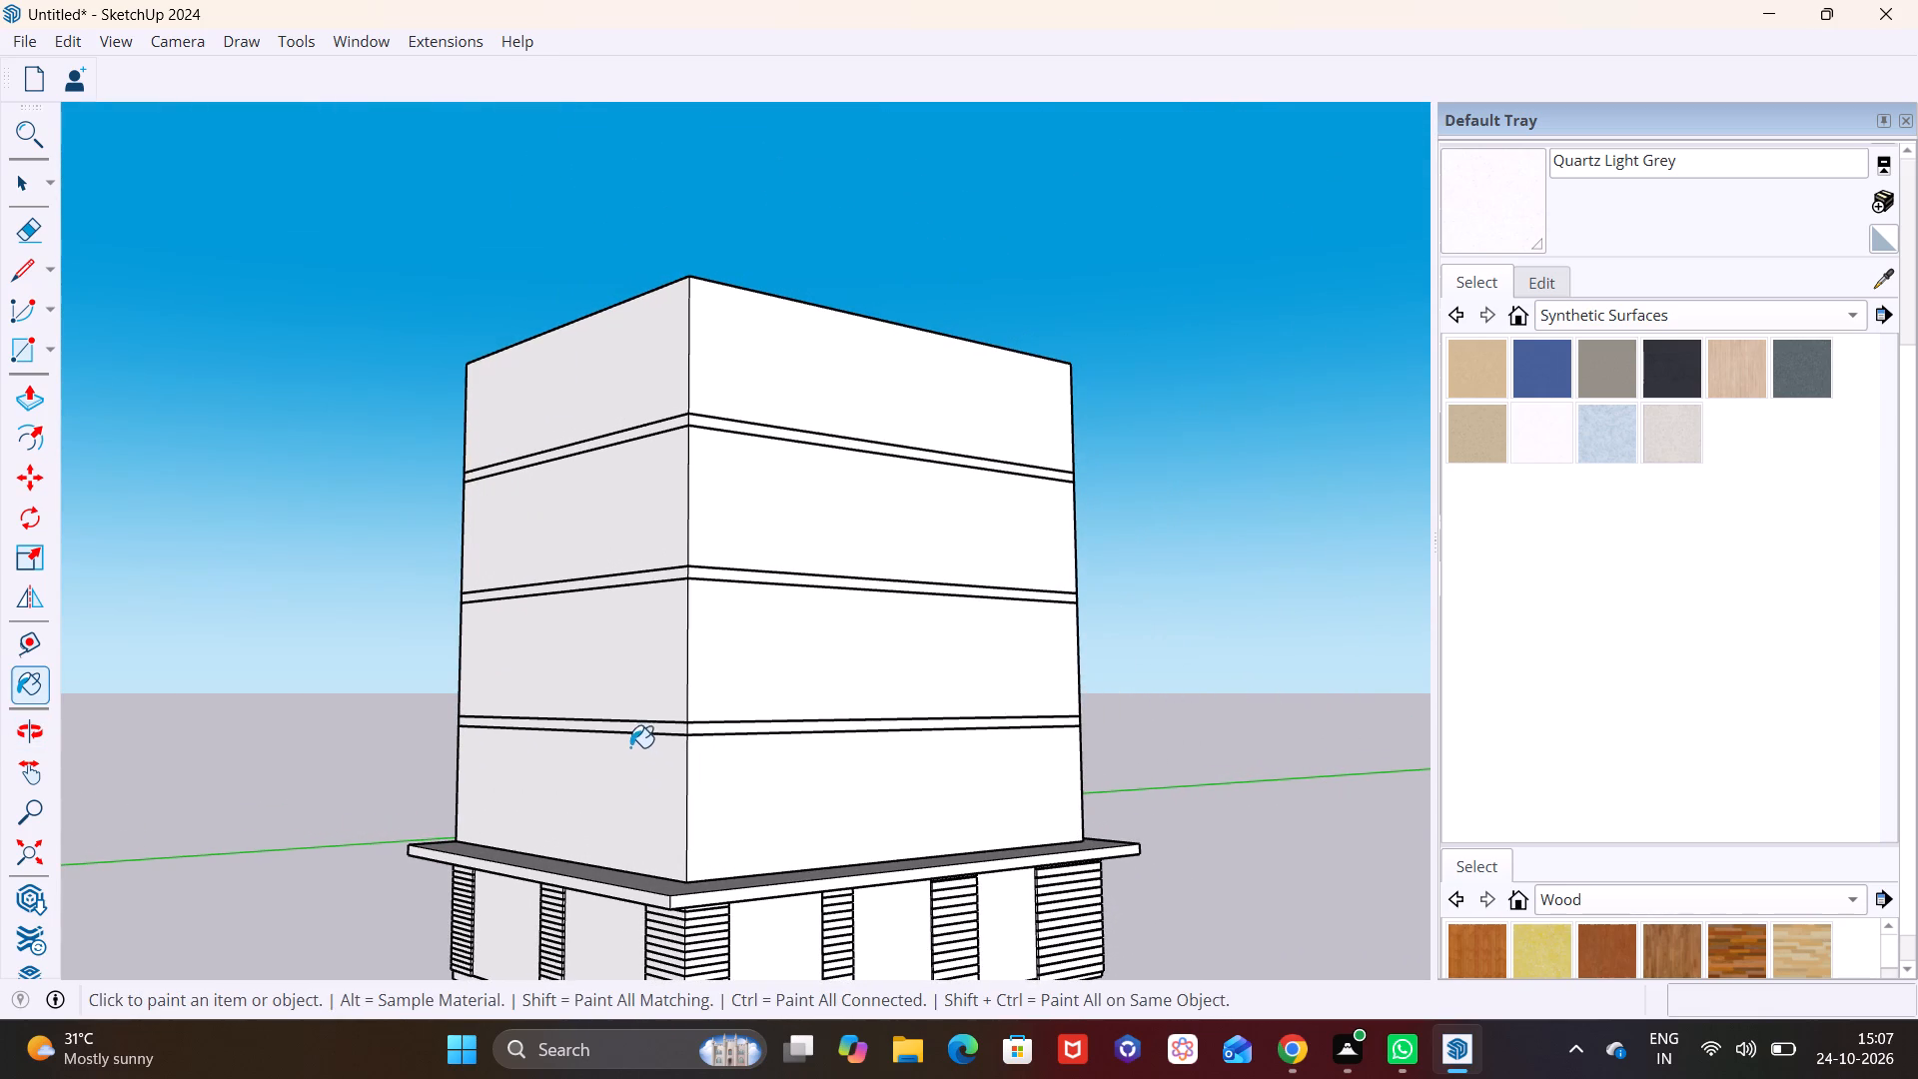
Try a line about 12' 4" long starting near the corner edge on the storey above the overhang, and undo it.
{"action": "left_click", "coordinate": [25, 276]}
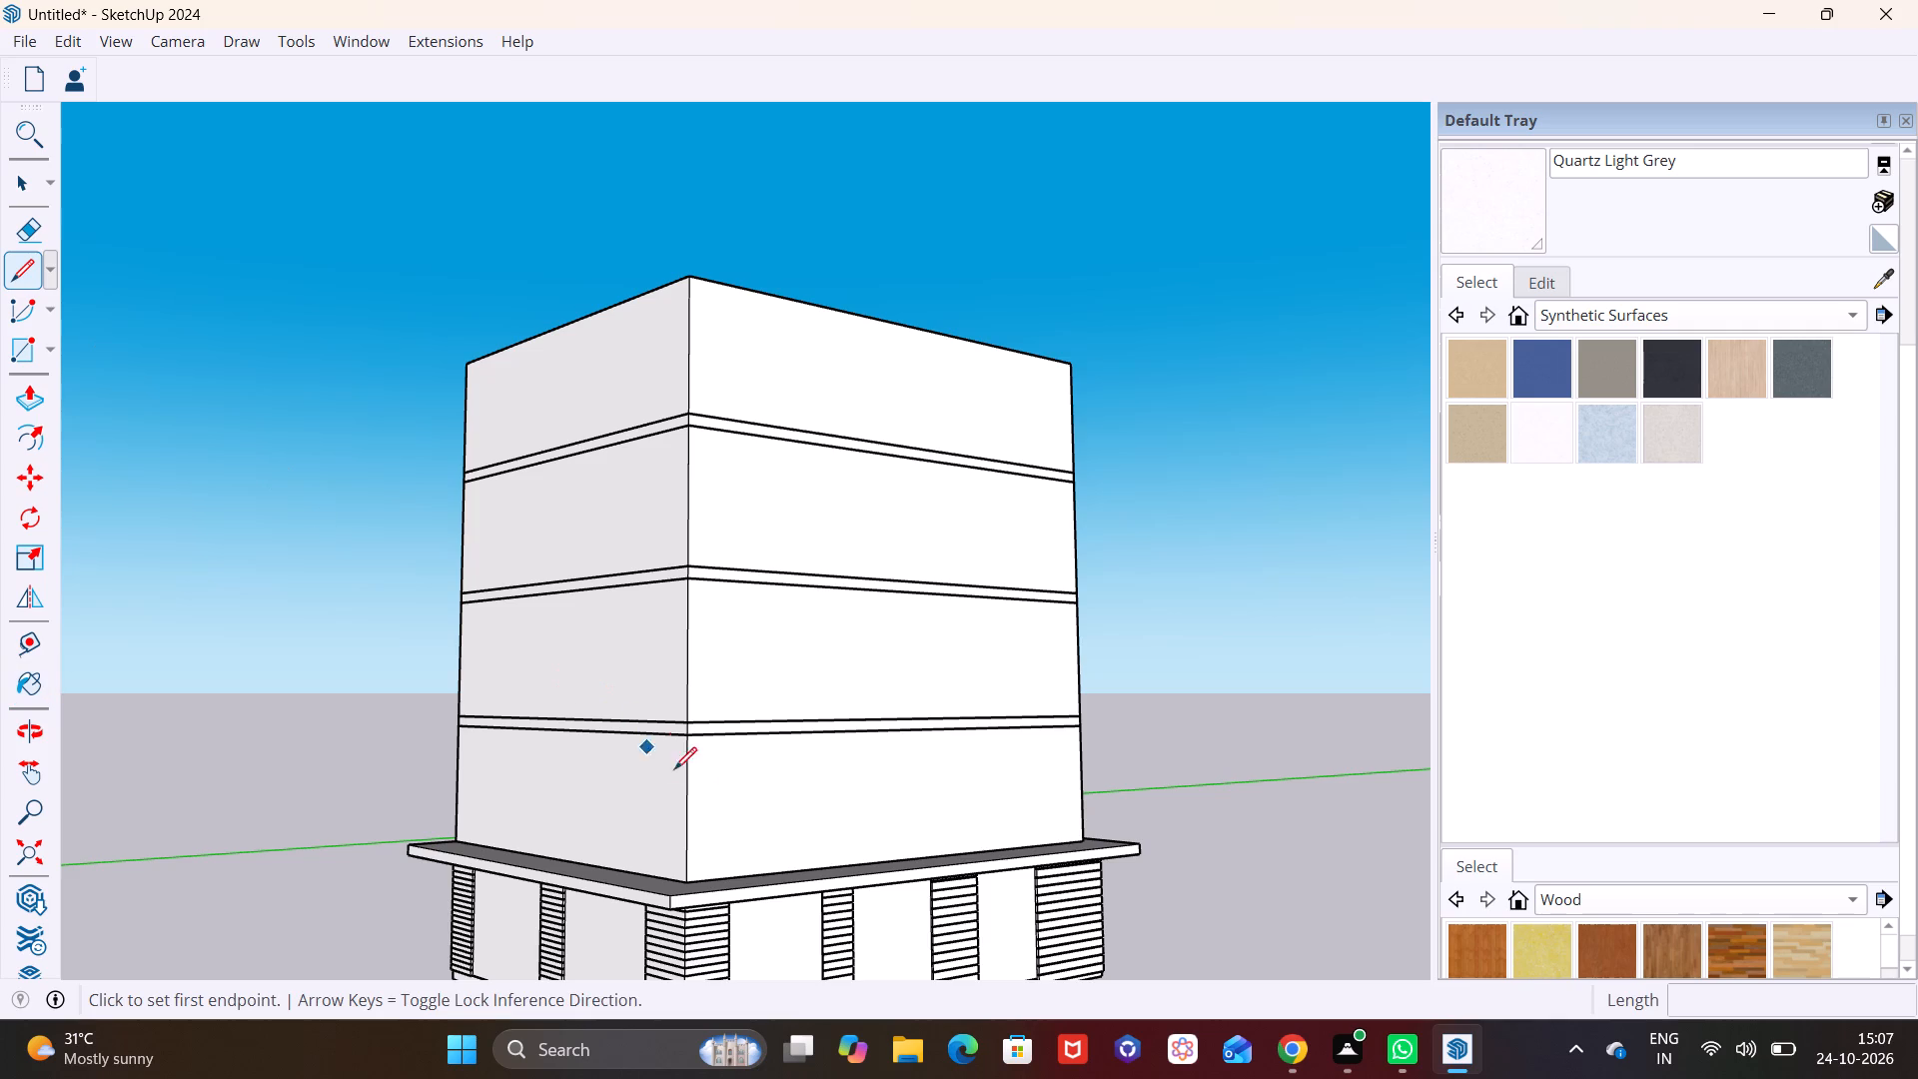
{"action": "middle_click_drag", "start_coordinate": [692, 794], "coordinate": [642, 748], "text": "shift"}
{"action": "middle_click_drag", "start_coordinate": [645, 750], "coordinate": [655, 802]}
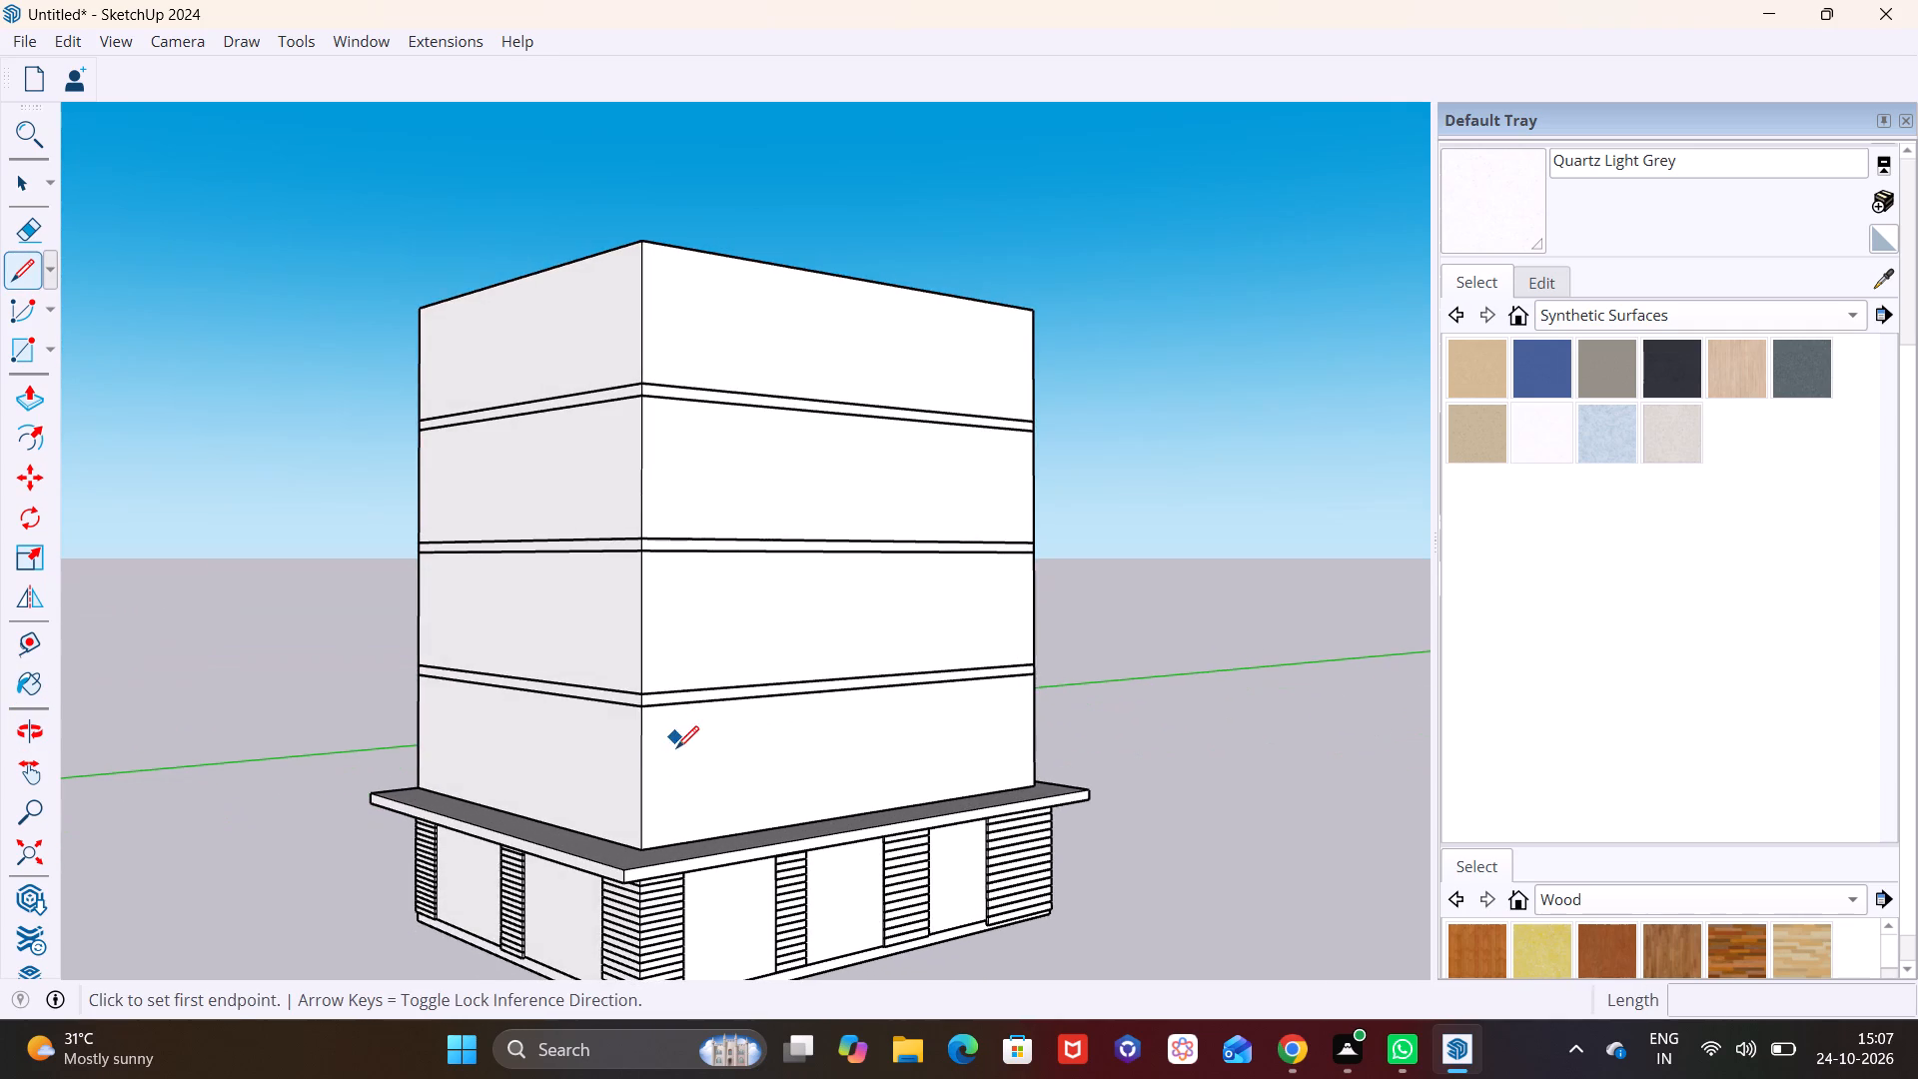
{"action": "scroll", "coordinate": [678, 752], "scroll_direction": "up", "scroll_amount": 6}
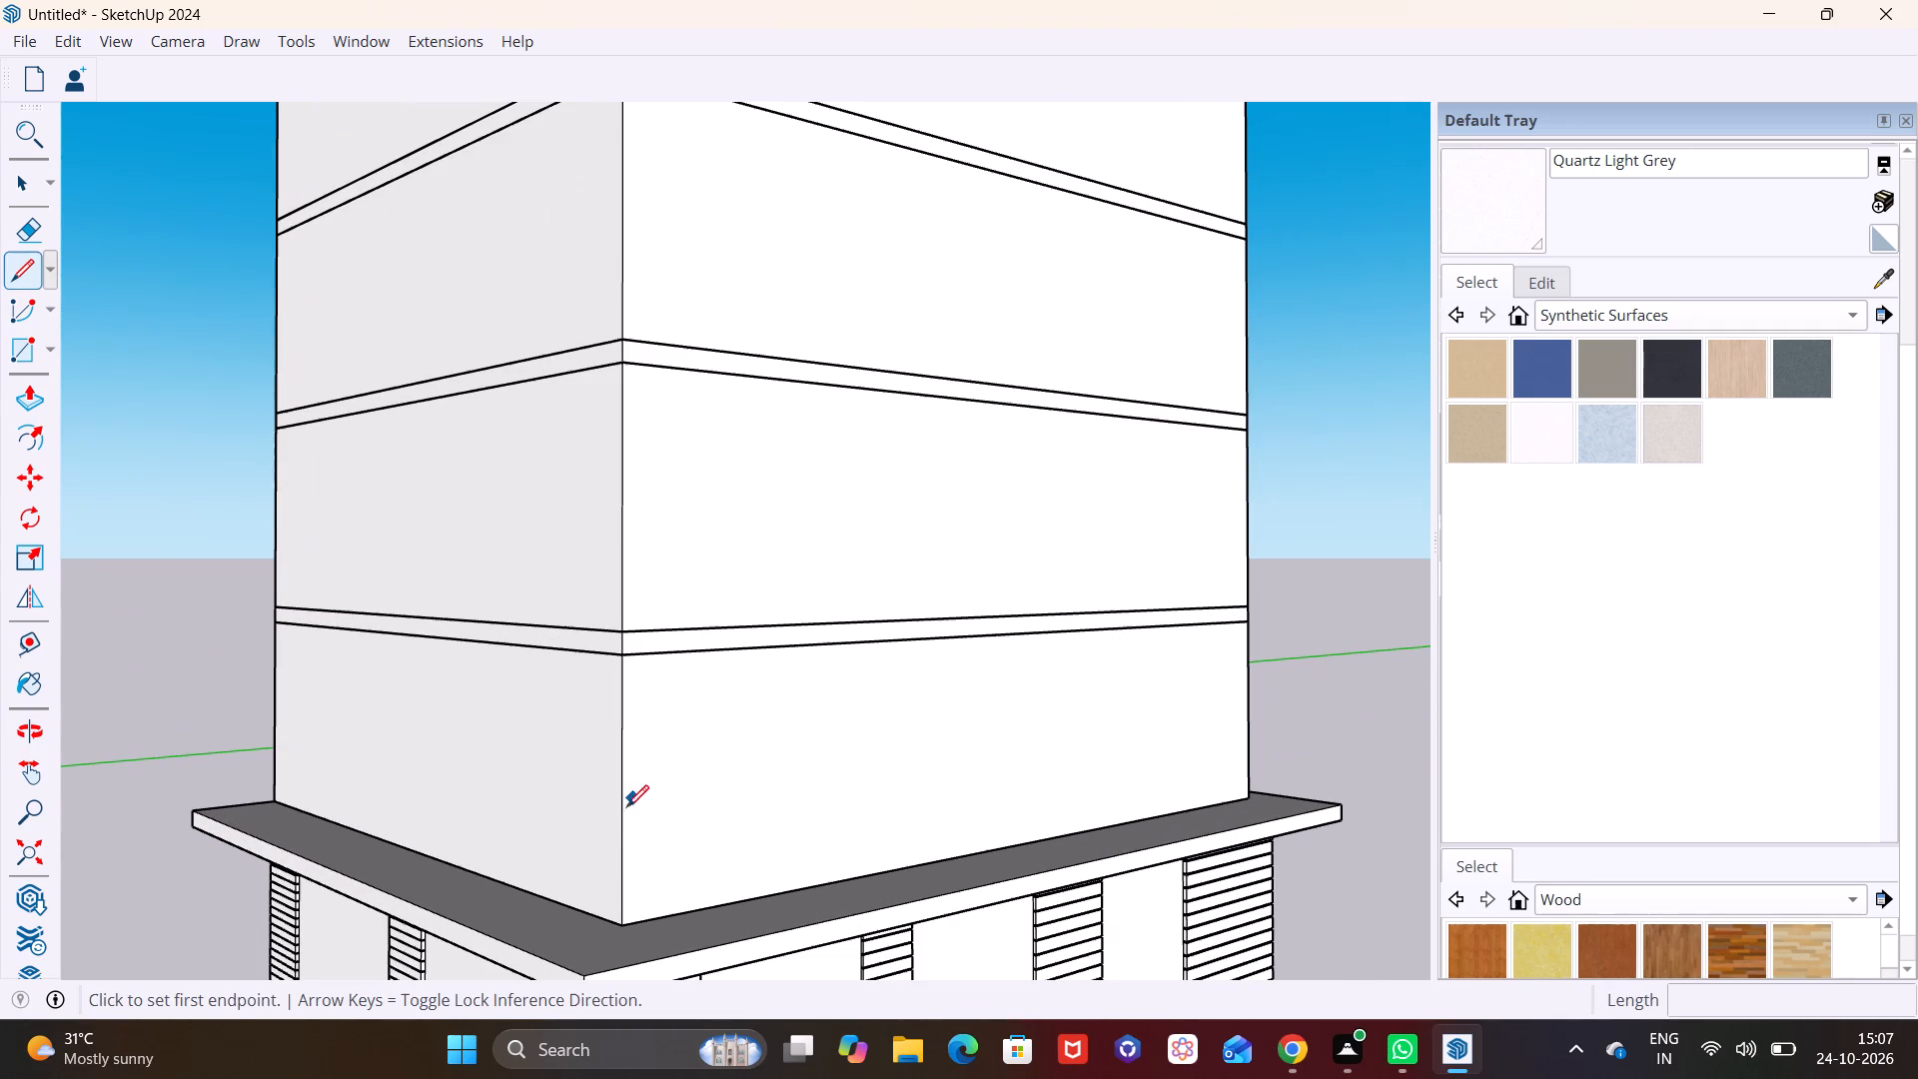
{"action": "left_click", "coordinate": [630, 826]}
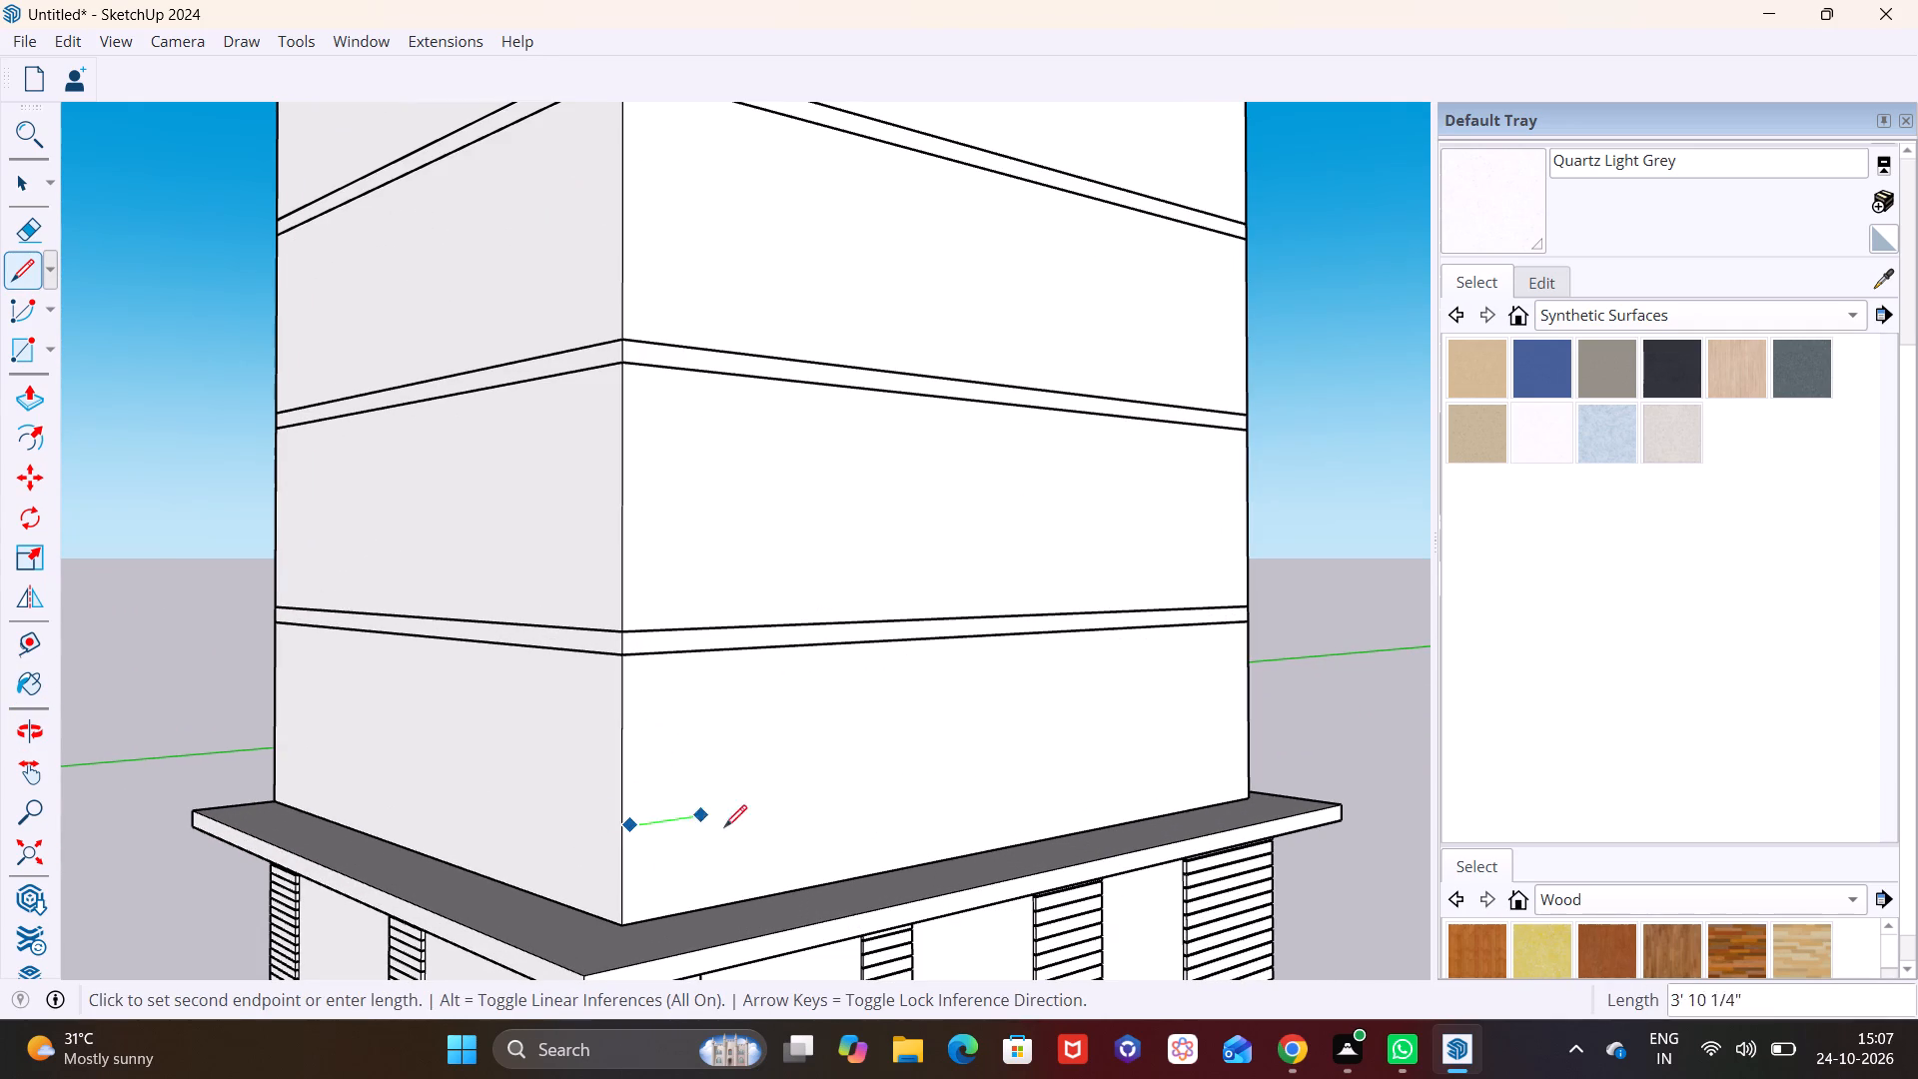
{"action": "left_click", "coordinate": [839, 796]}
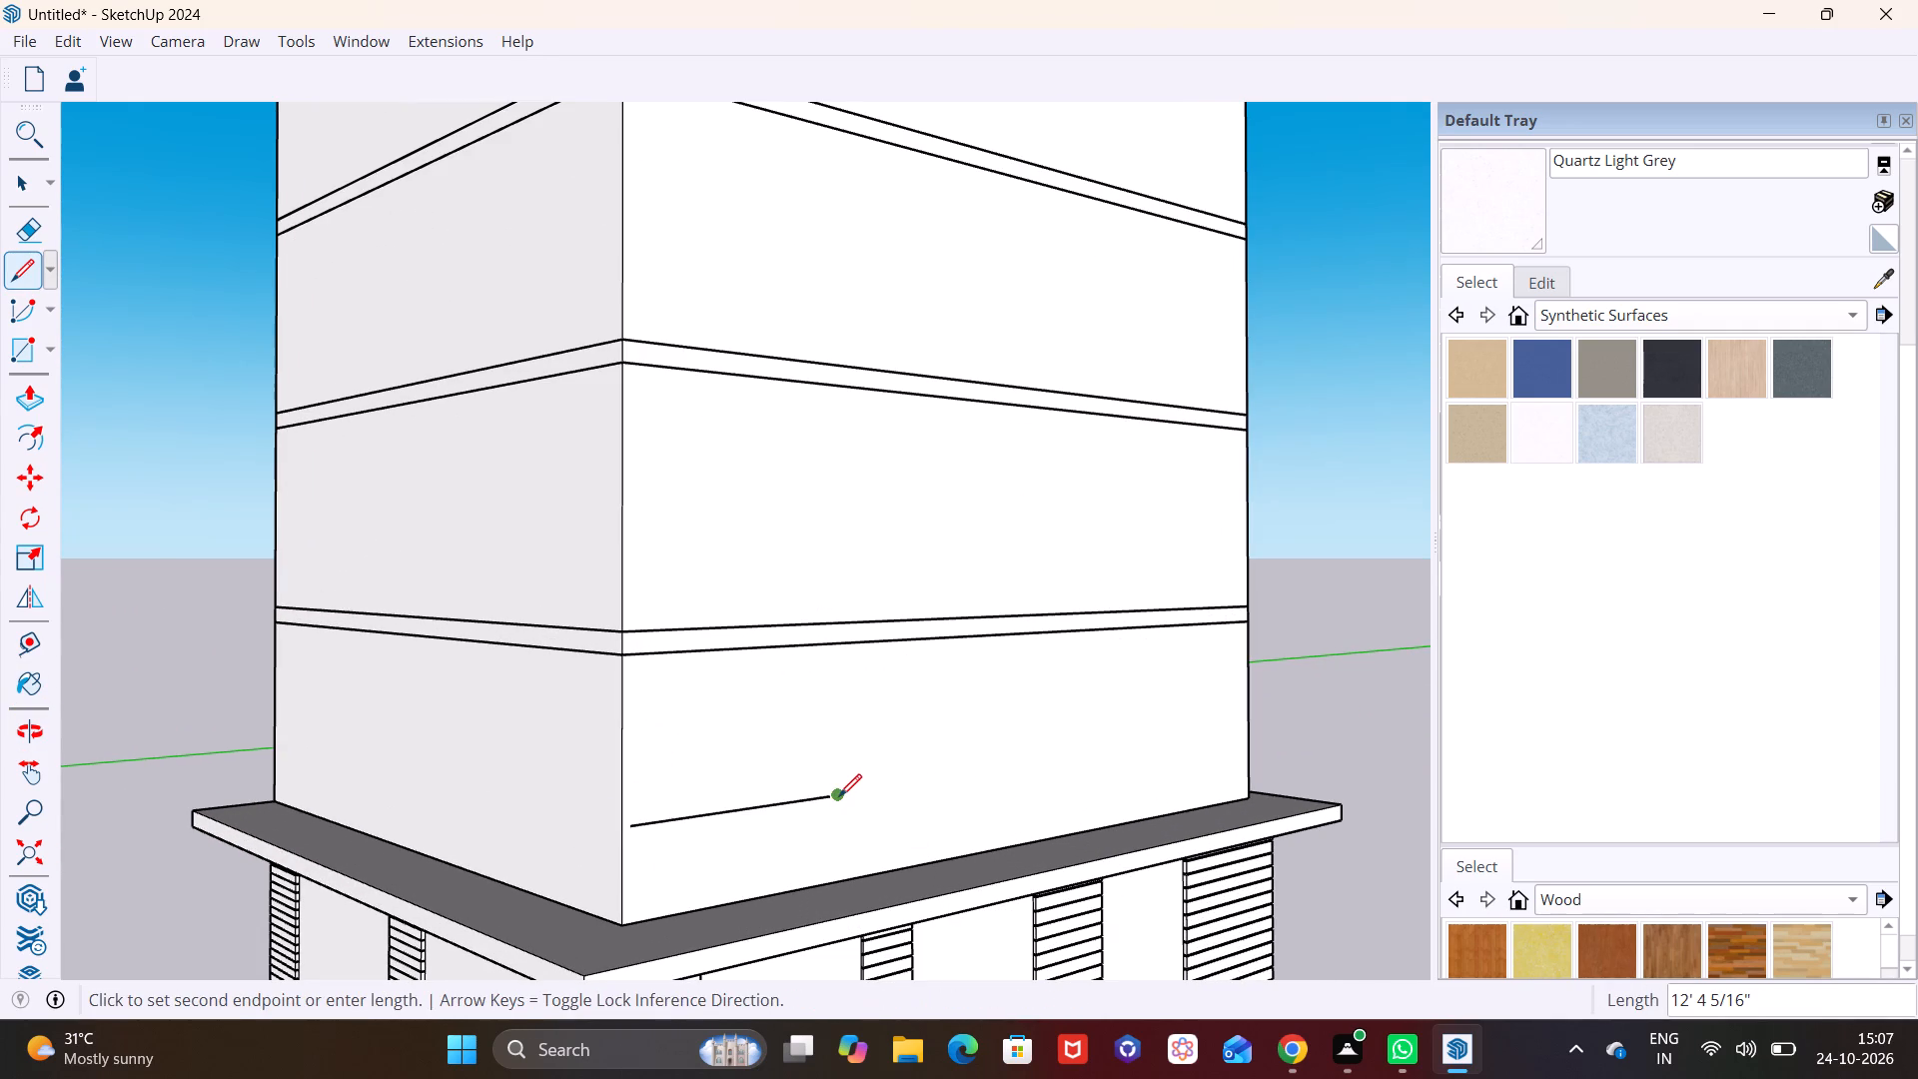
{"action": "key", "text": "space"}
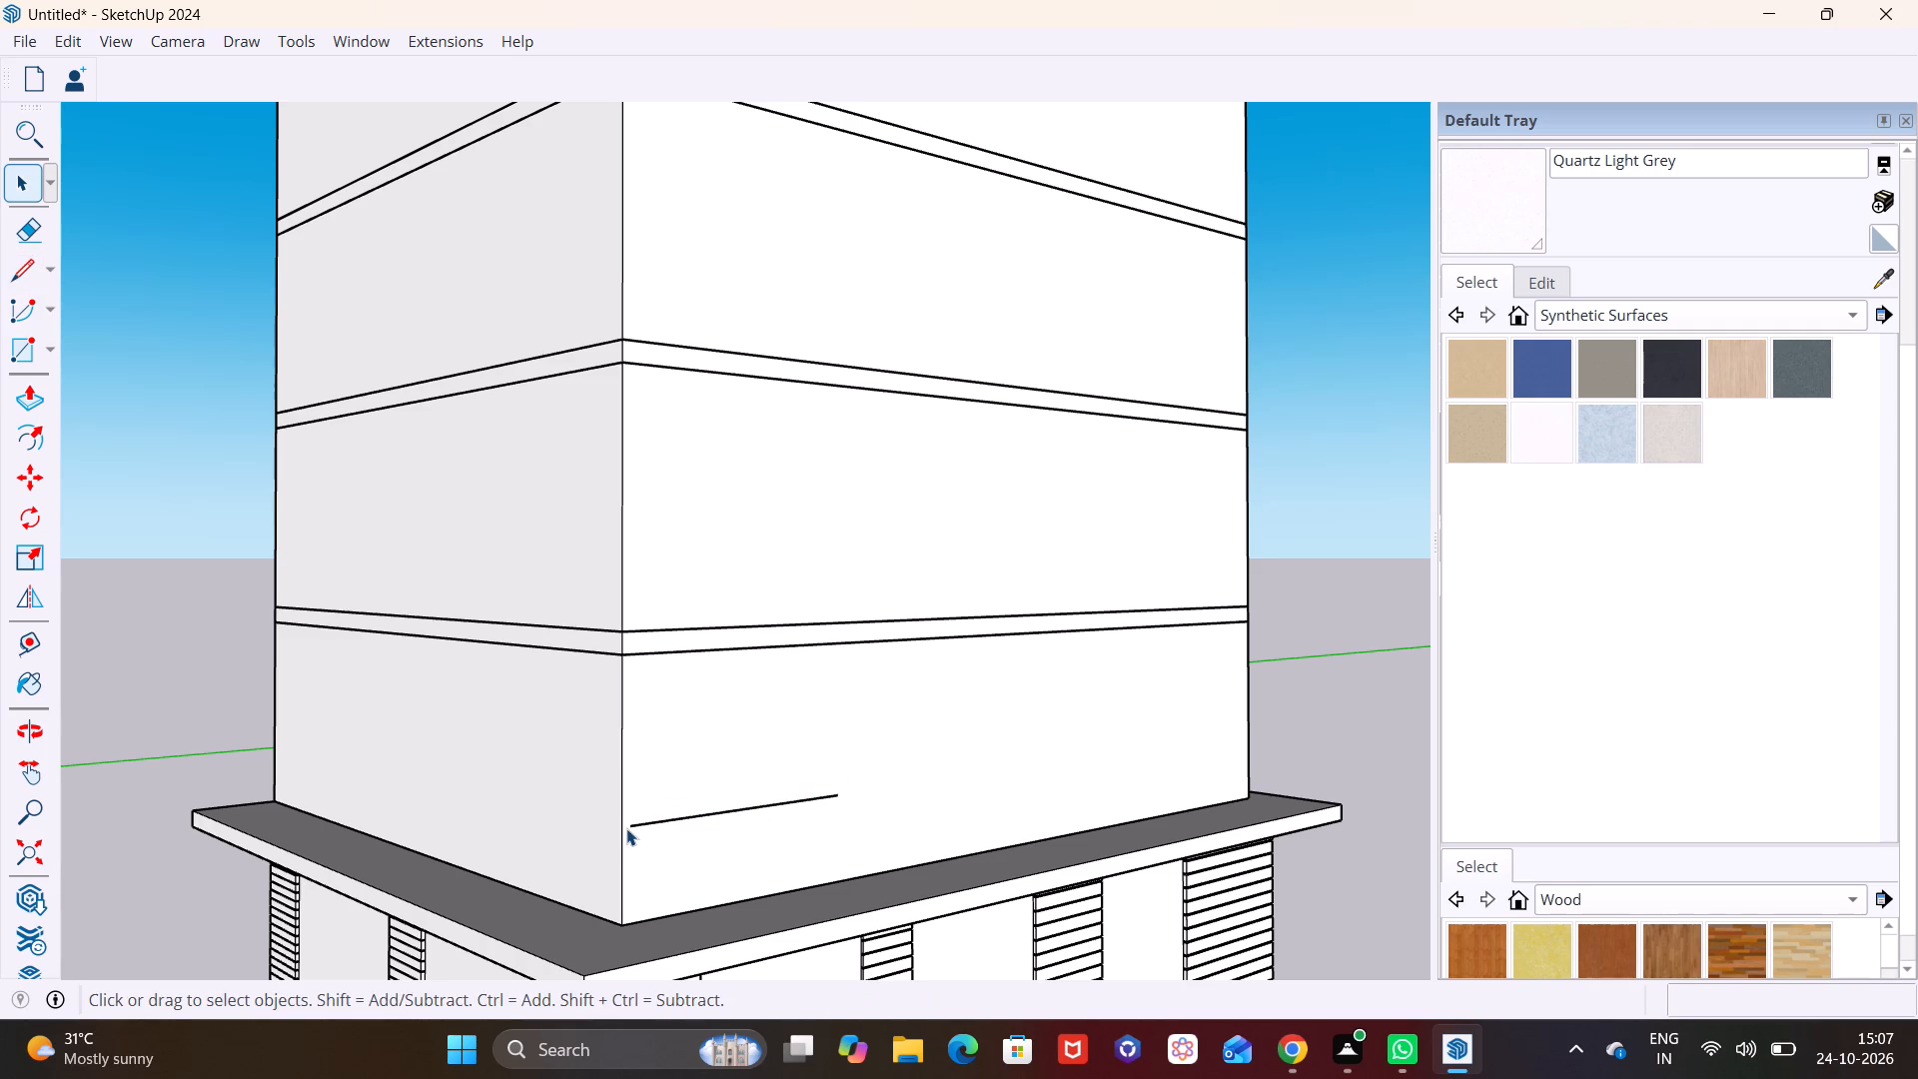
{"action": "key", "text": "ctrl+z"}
Outline an angled panel above the overhang: a line about 13' 6" from the corner edge, continued about 7' 6" slanting up to the band.
{"action": "left_click", "coordinate": [12, 273]}
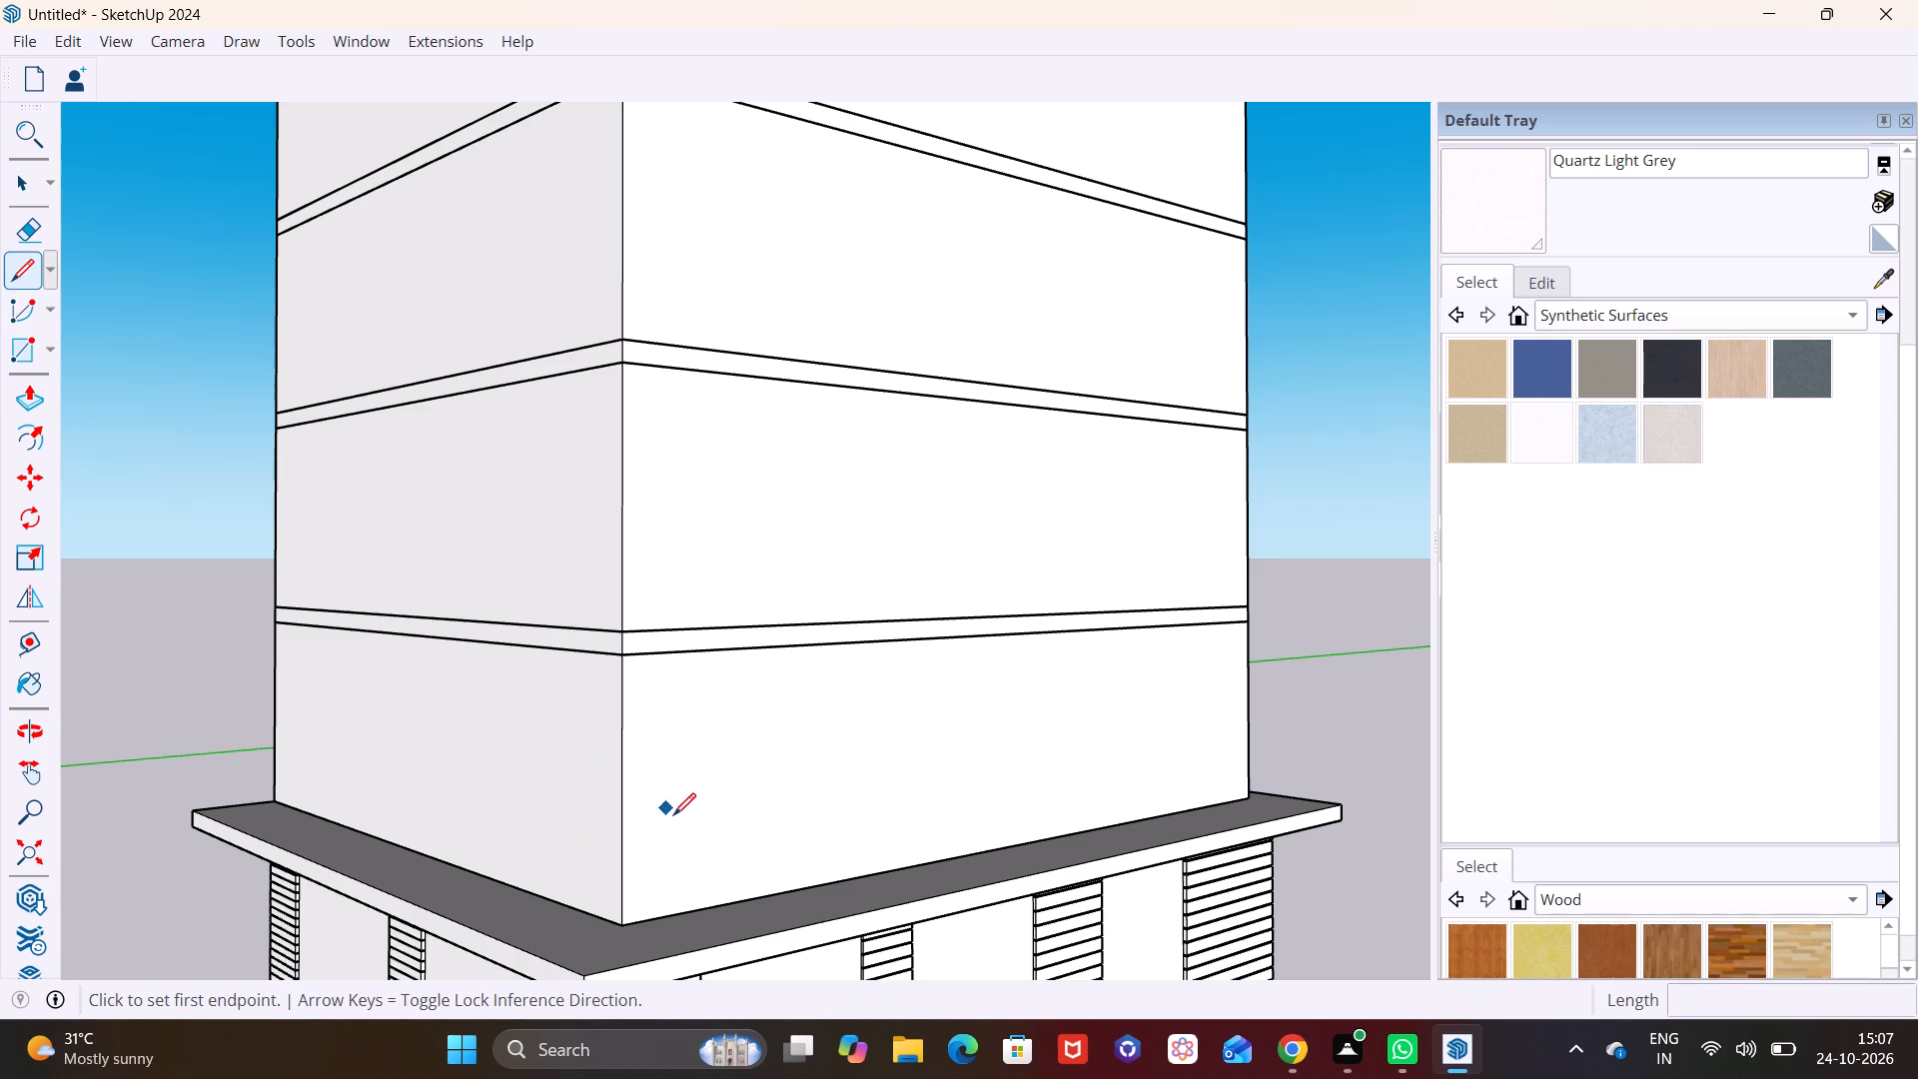
{"action": "left_click", "coordinate": [621, 821]}
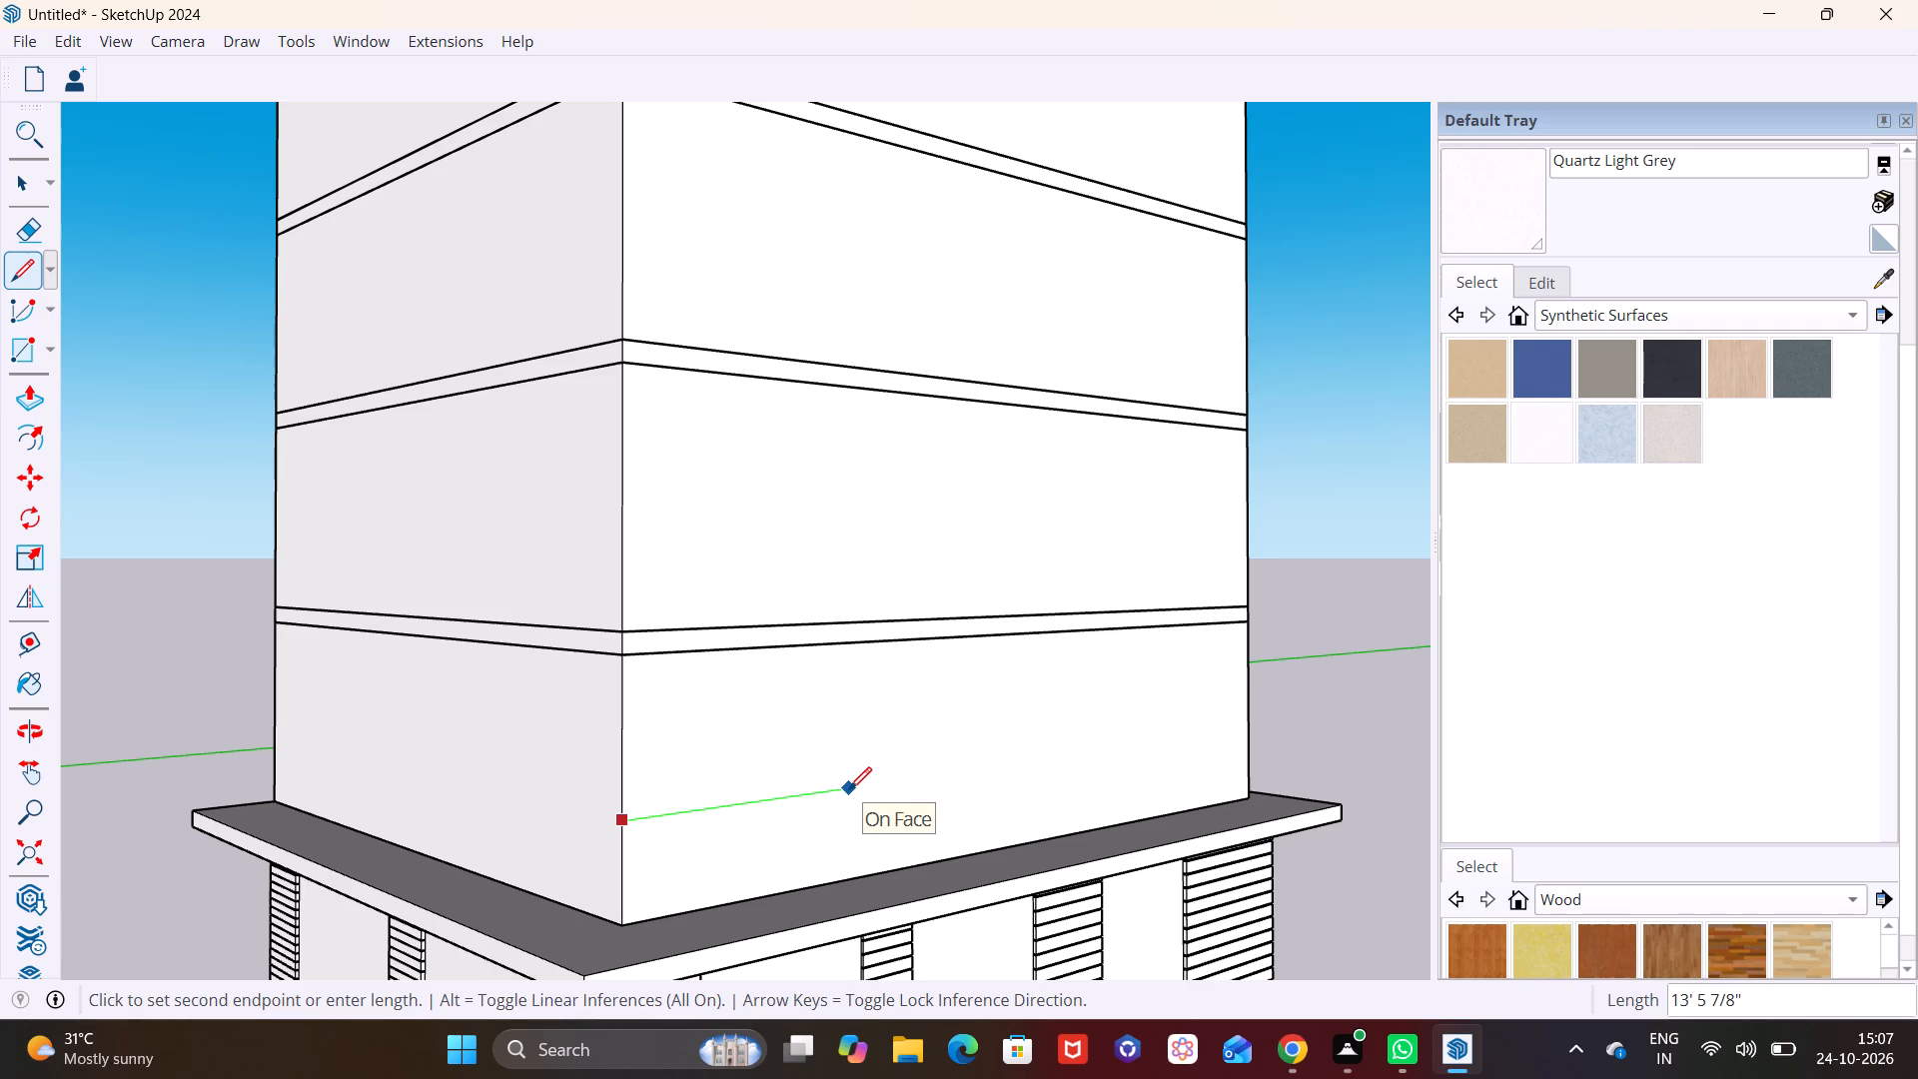
{"action": "left_click", "coordinate": [849, 789]}
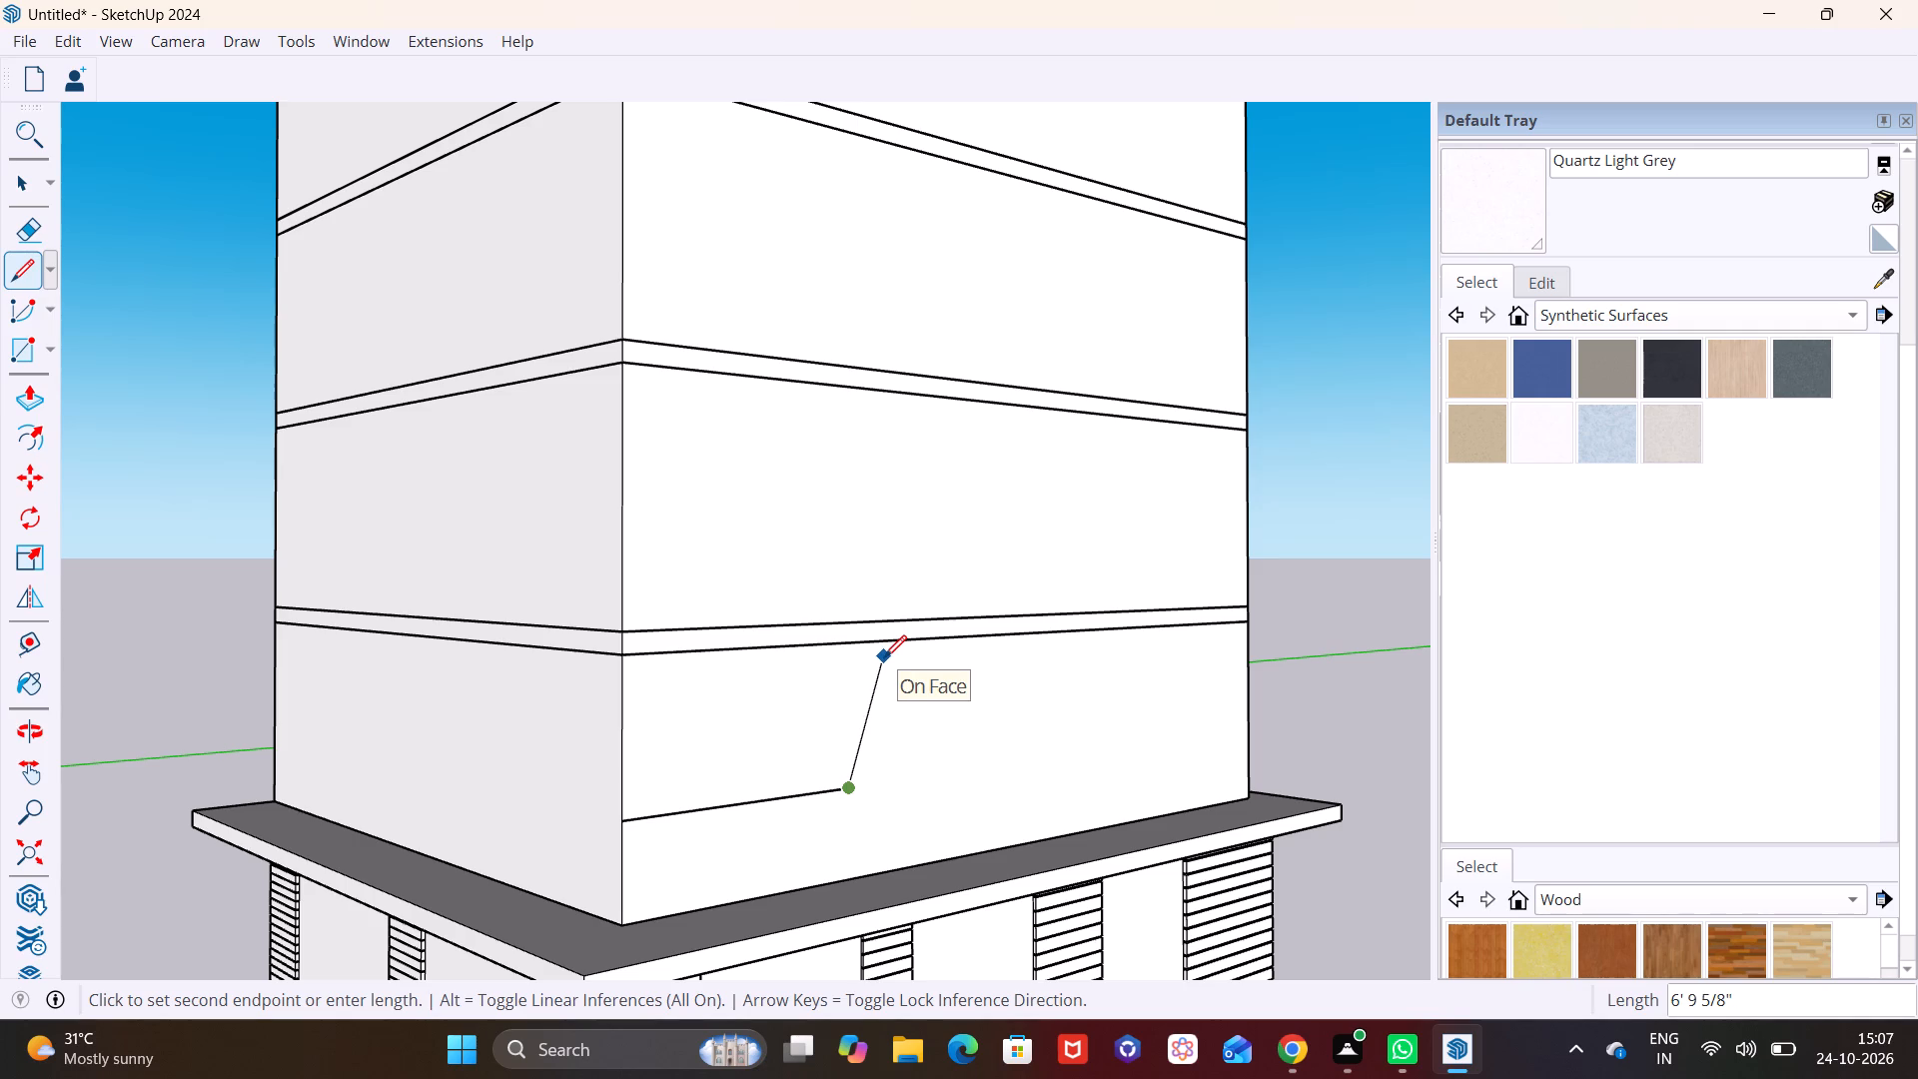
{"action": "left_click", "coordinate": [883, 646]}
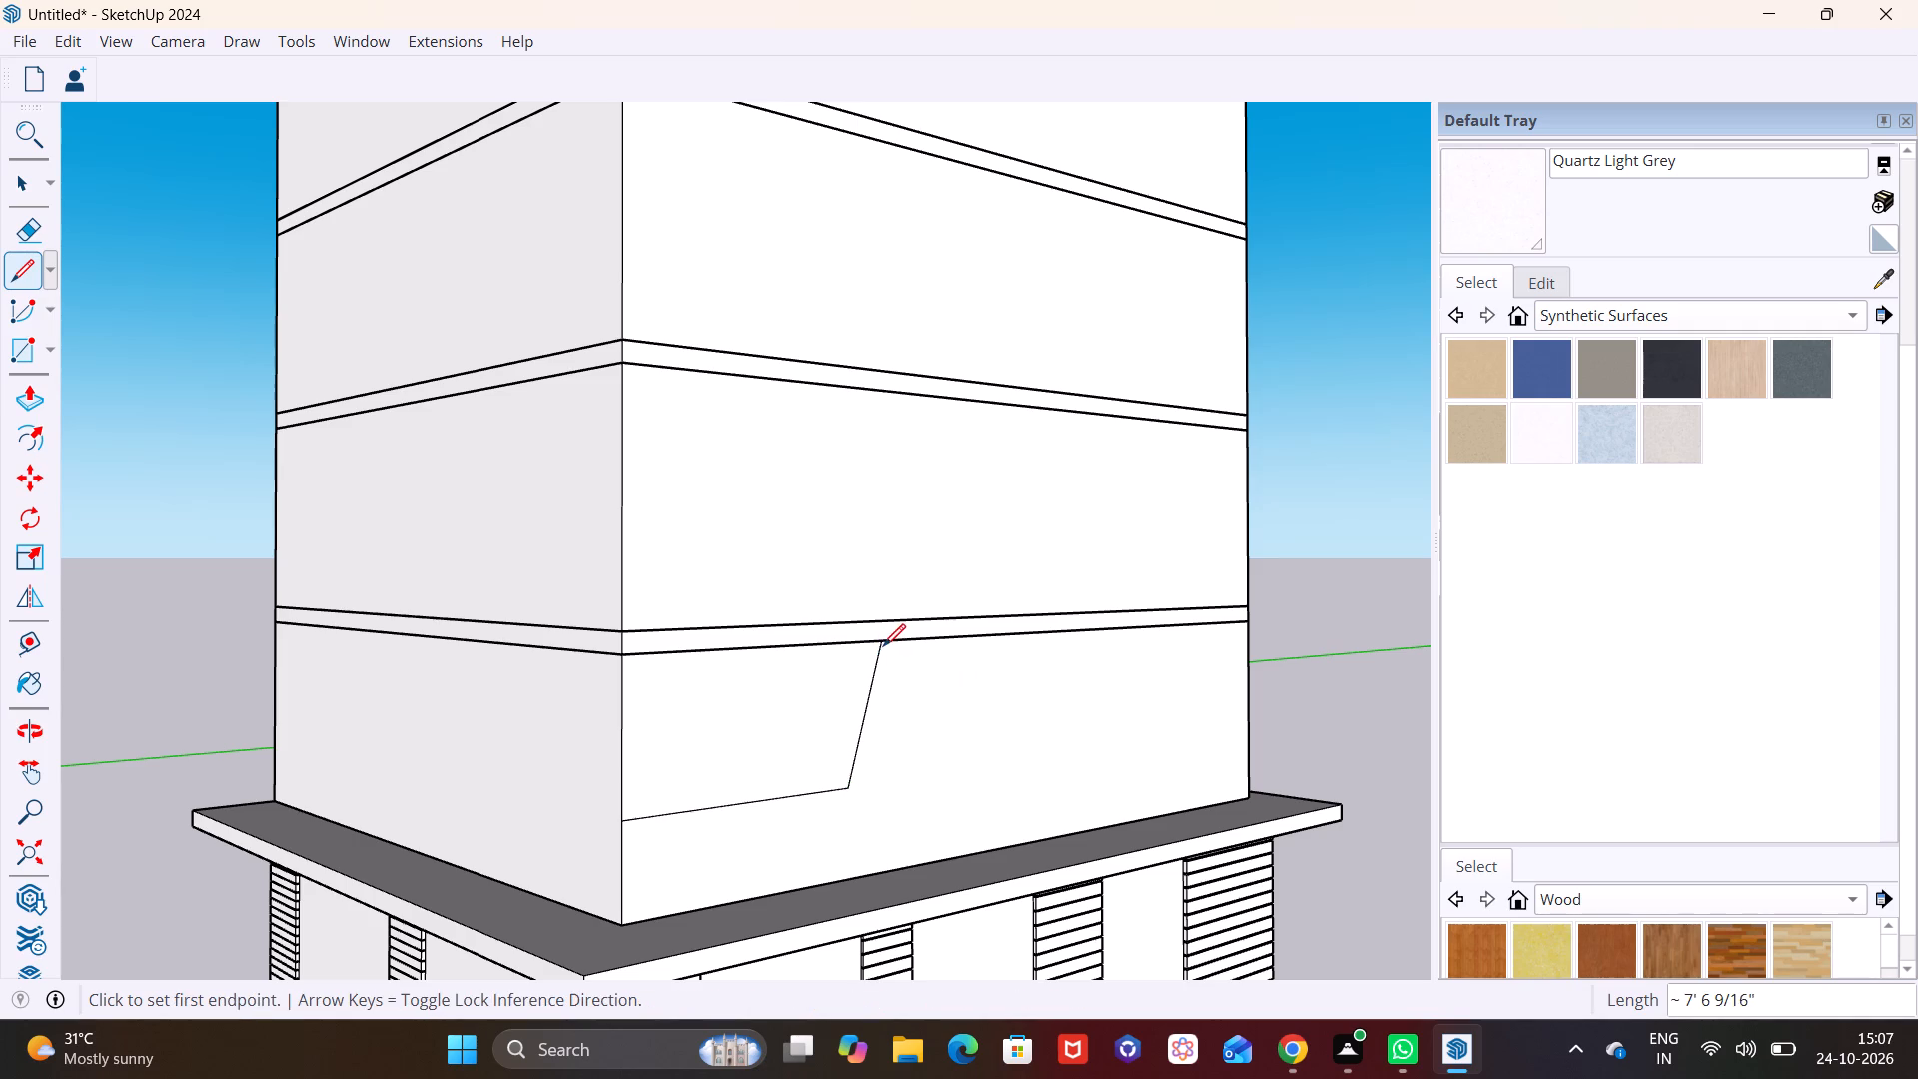
{"action": "left_click", "coordinate": [22, 270]}
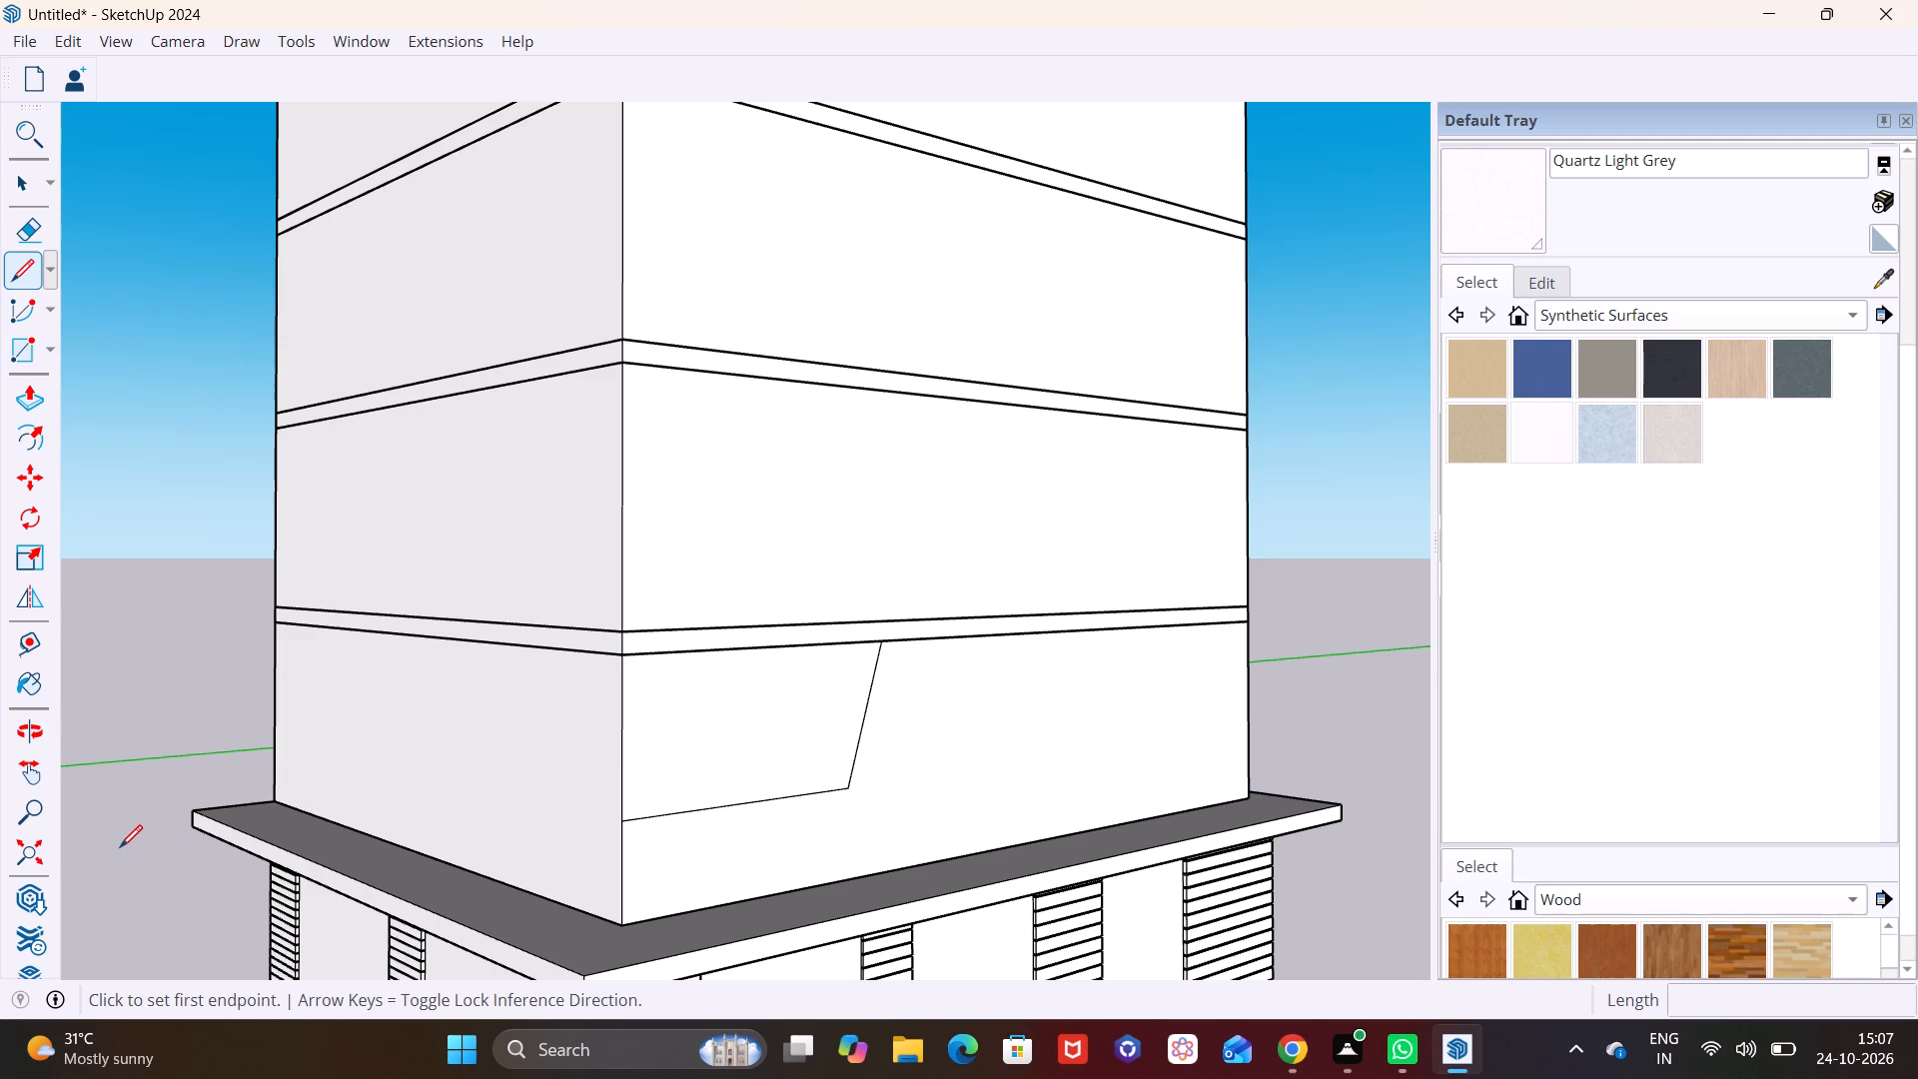
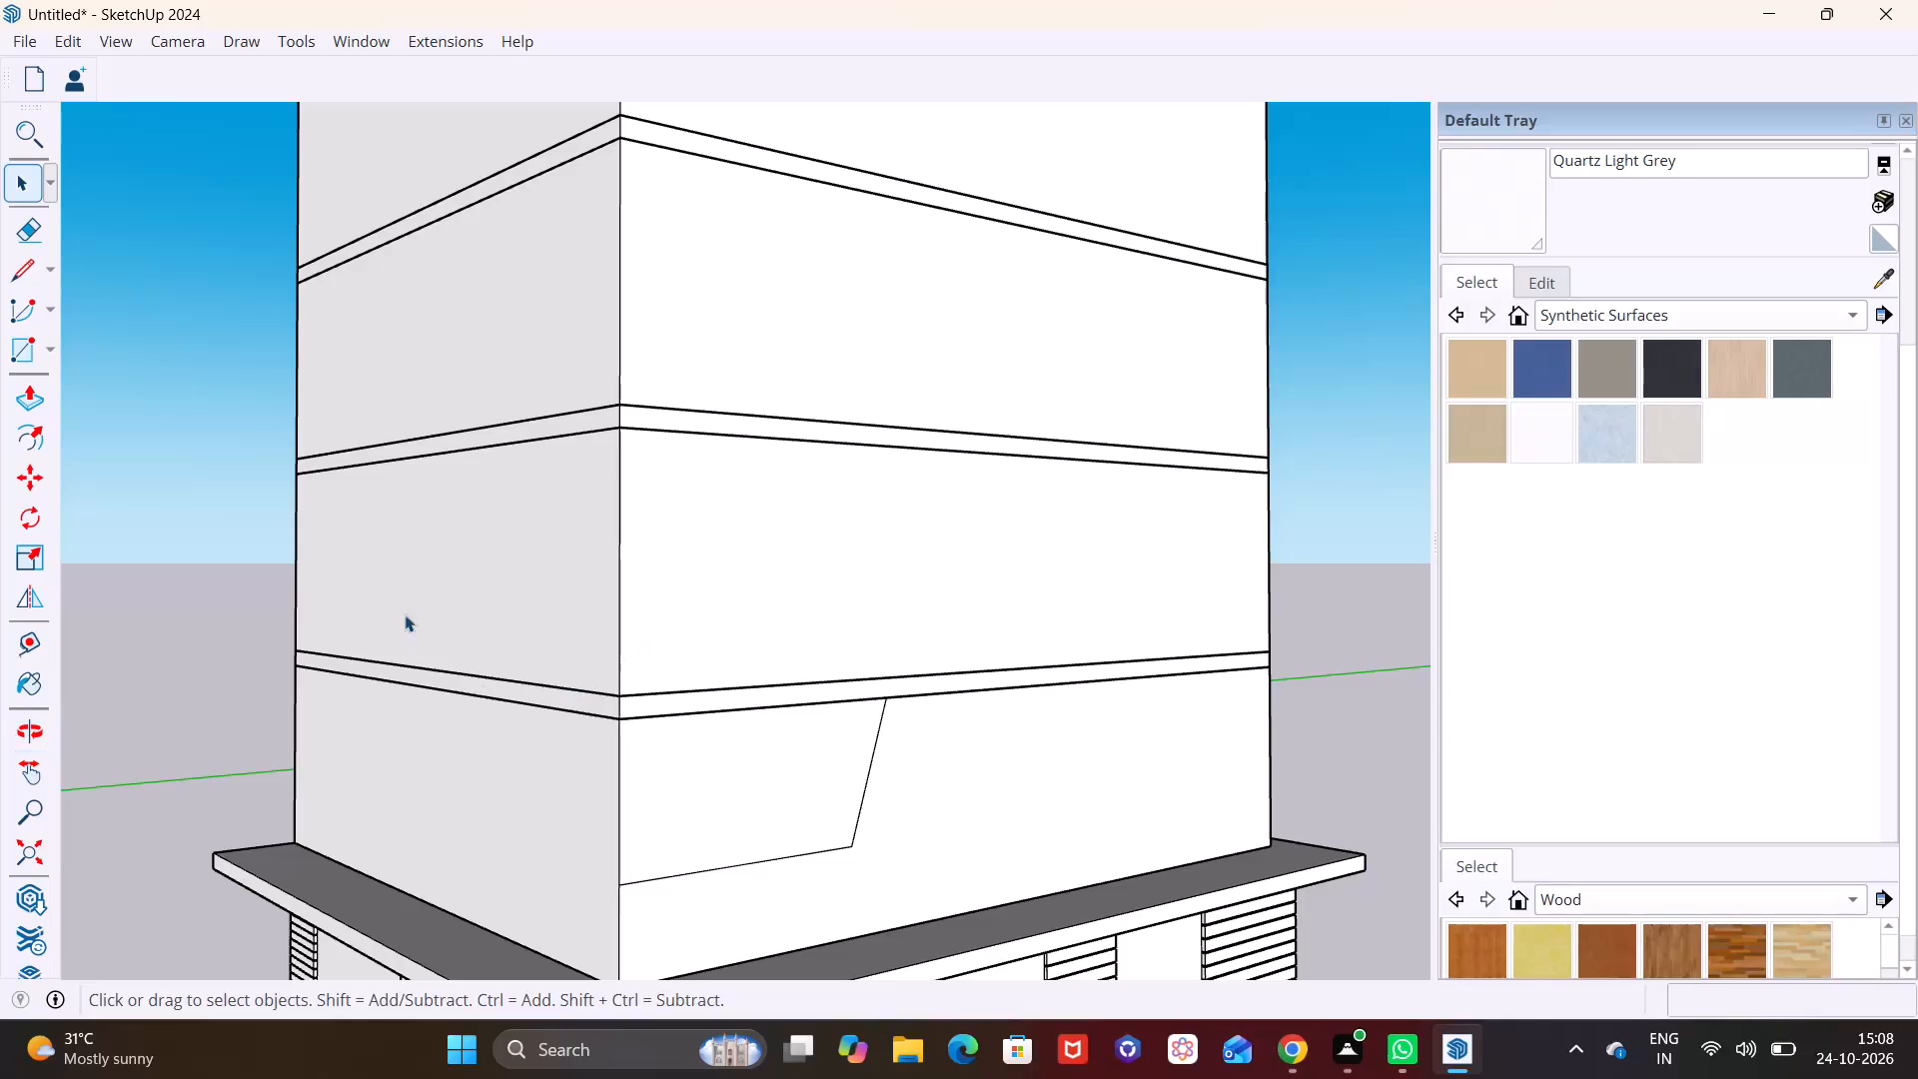
Outline a matching angled panel on the corner's other wall above the overhang, ending with a slant about 8' 2" long up to the band.
{"action": "left_click", "coordinate": [28, 276]}
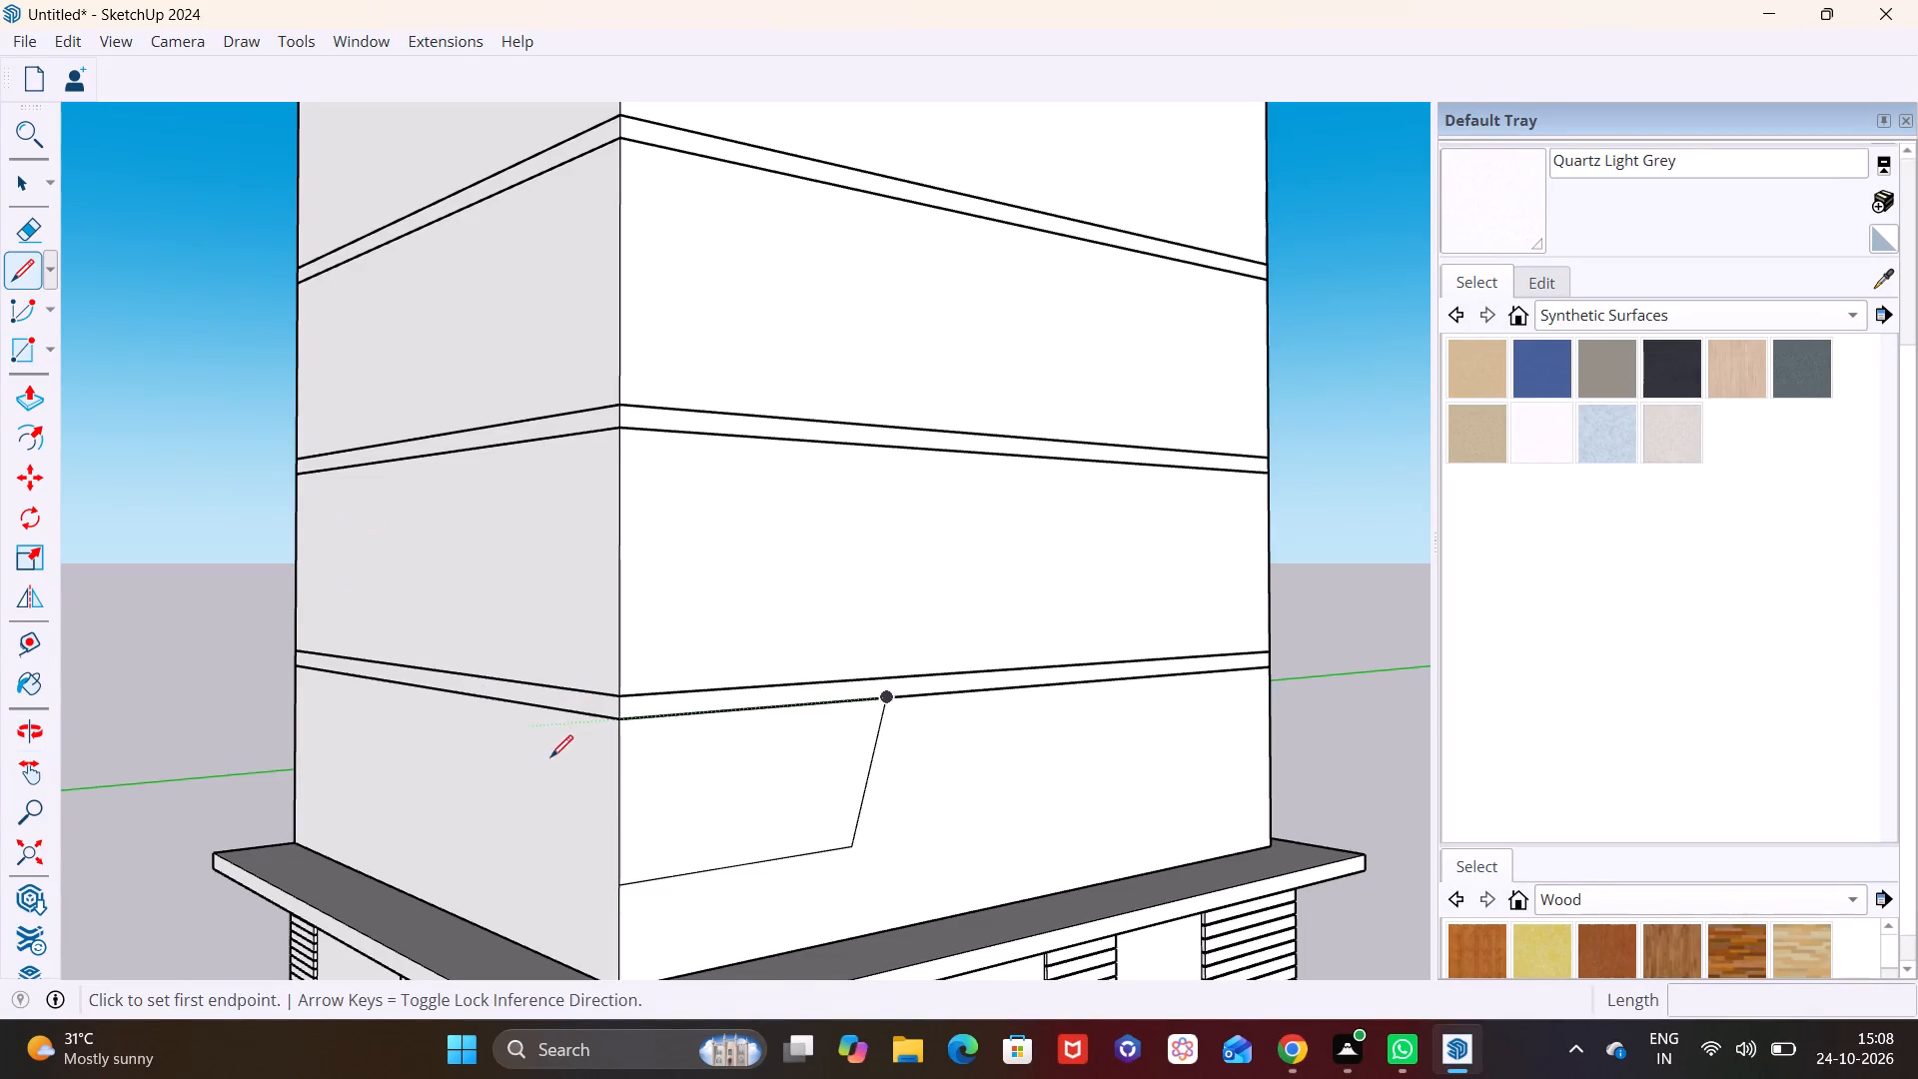
{"action": "middle_click_drag", "start_coordinate": [623, 802], "coordinate": [743, 679], "text": "shift"}
{"action": "middle_click_drag", "start_coordinate": [745, 762], "coordinate": [910, 782]}
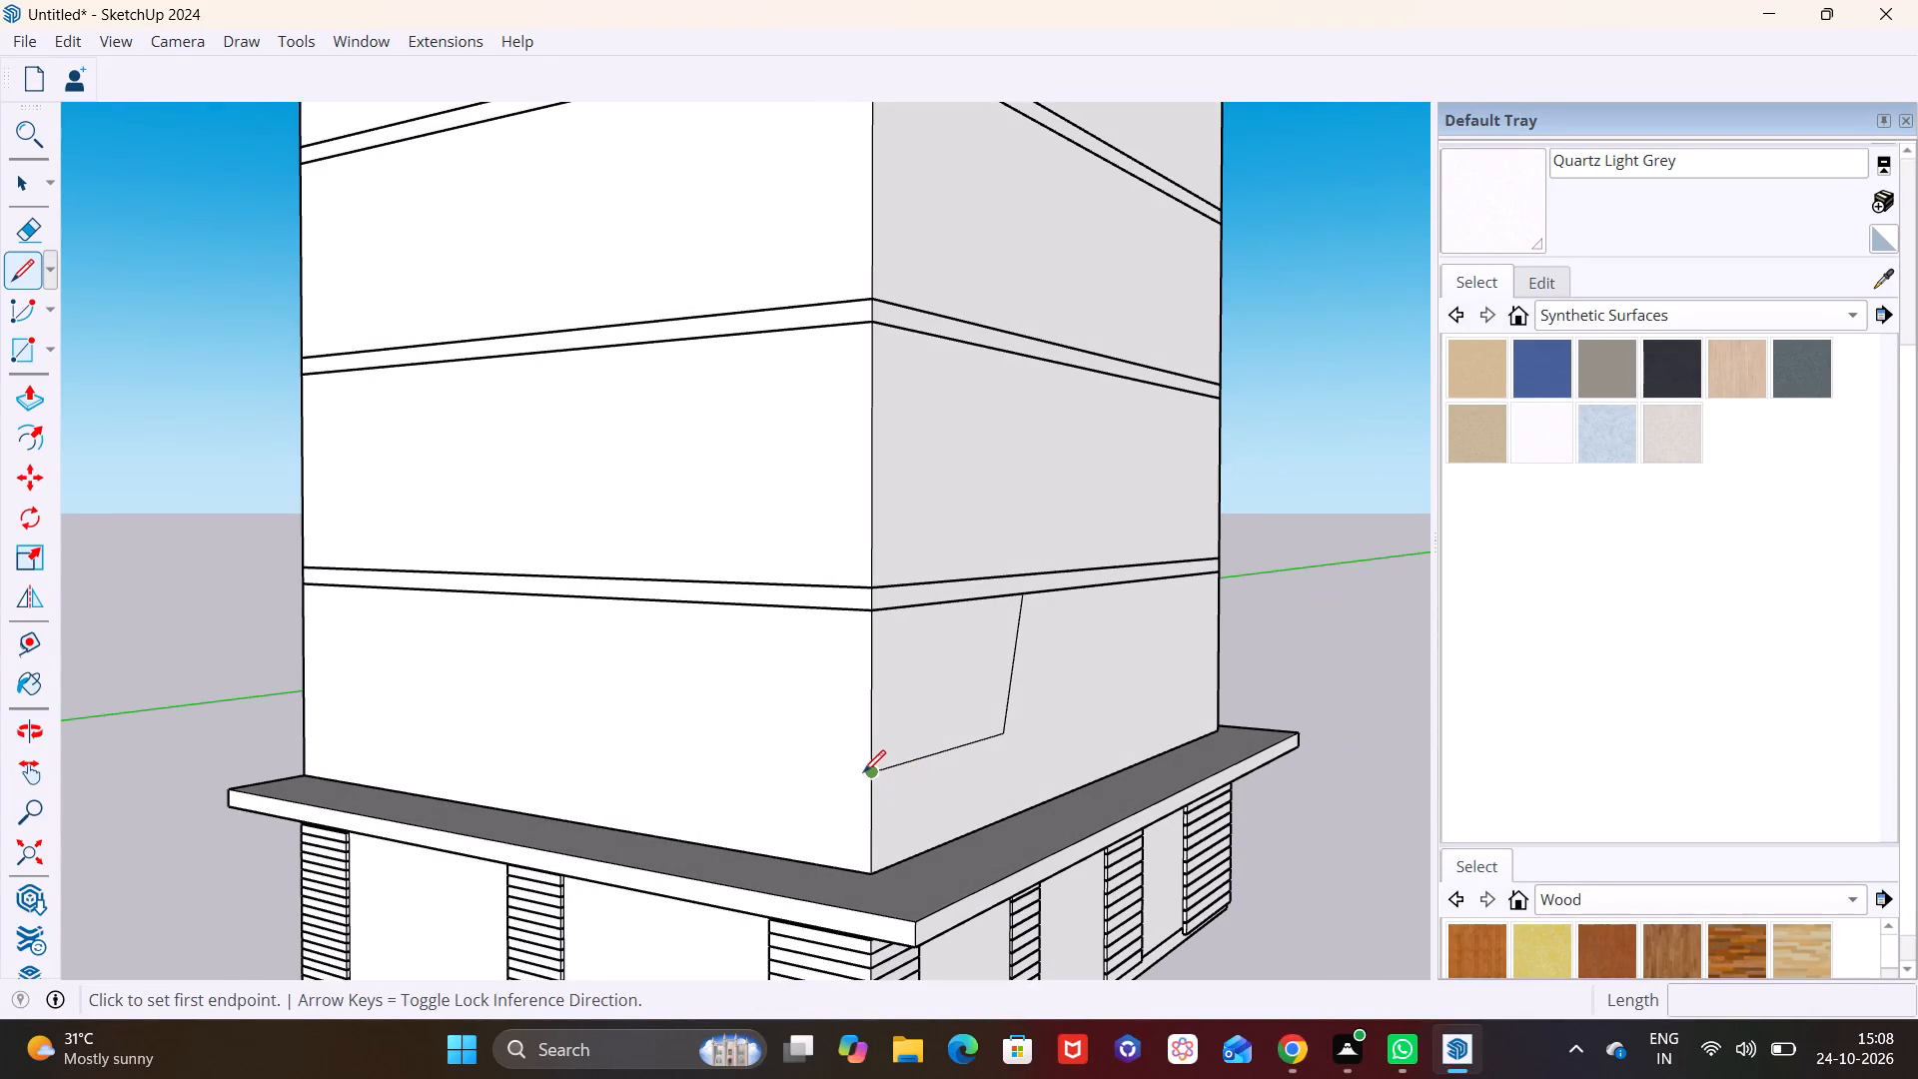
{"action": "left_click", "coordinate": [862, 772]}
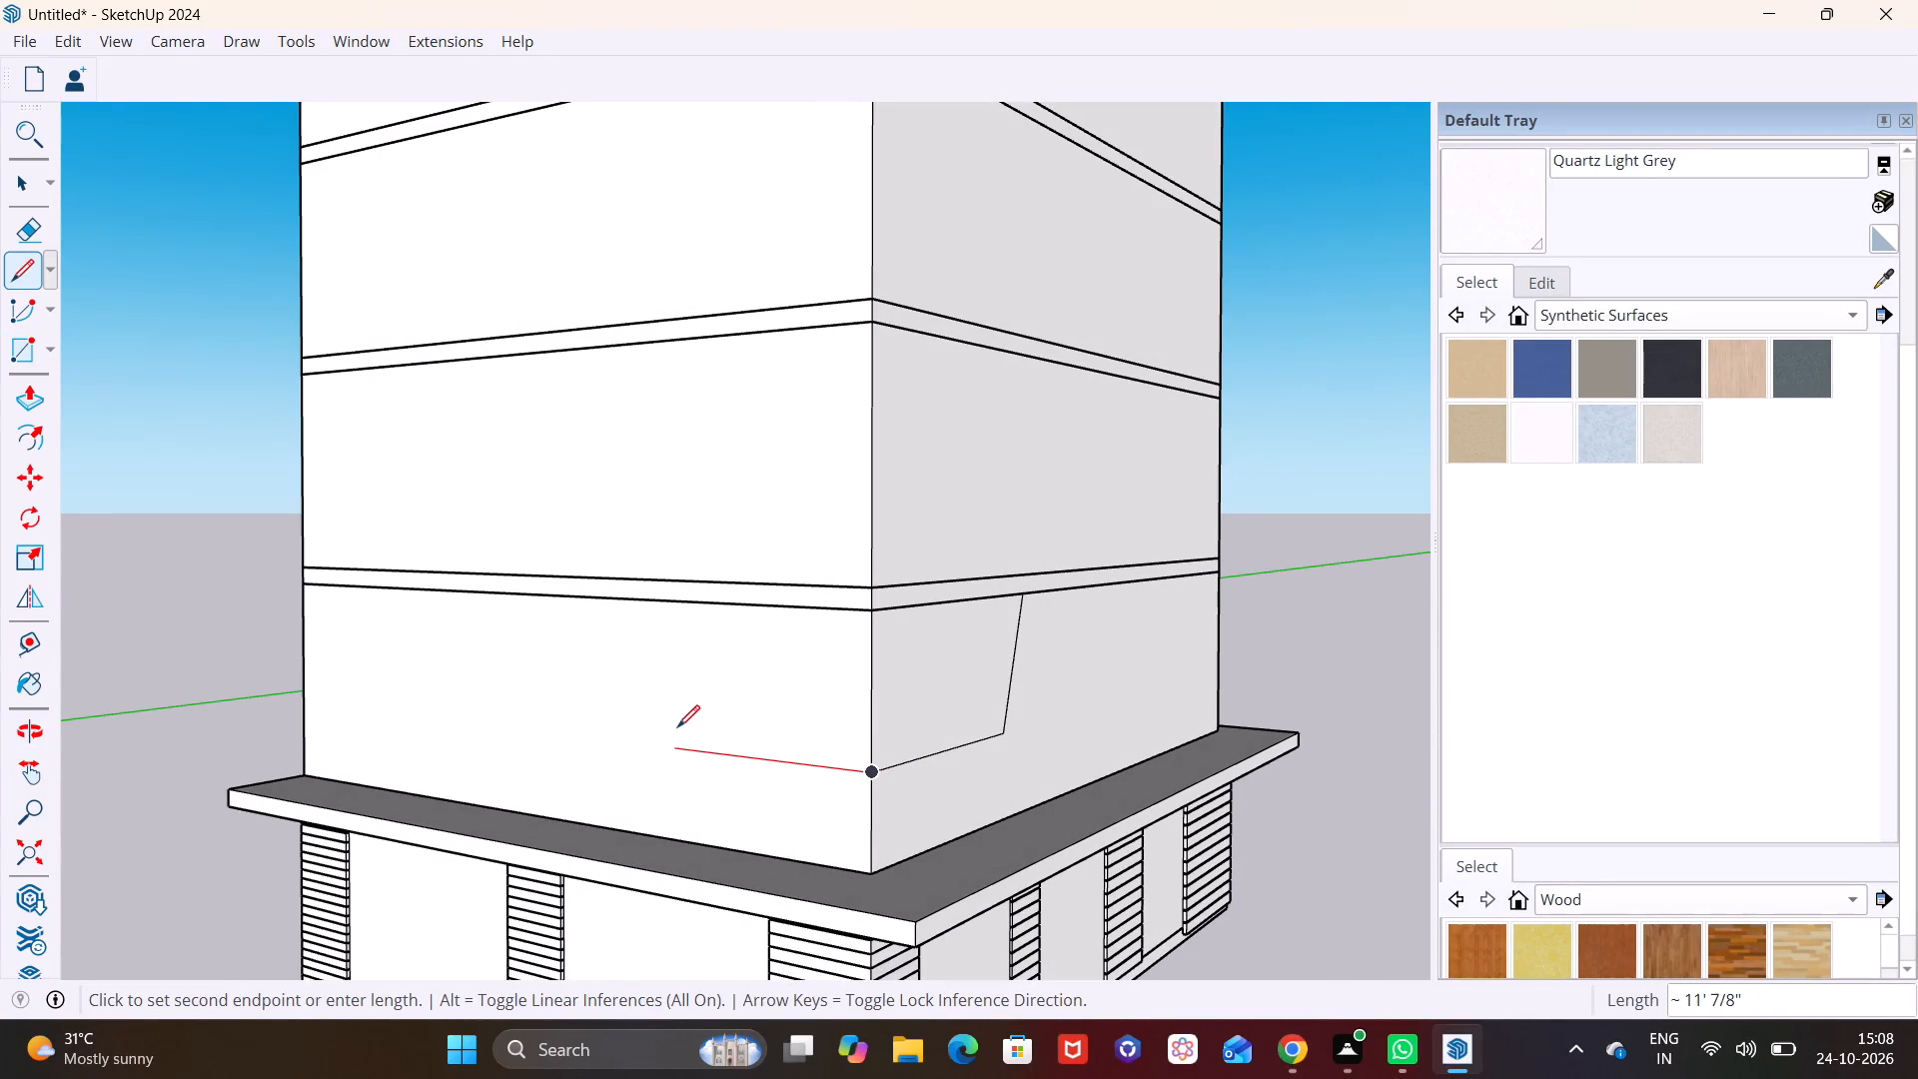
{"action": "left_click", "coordinate": [644, 720]}
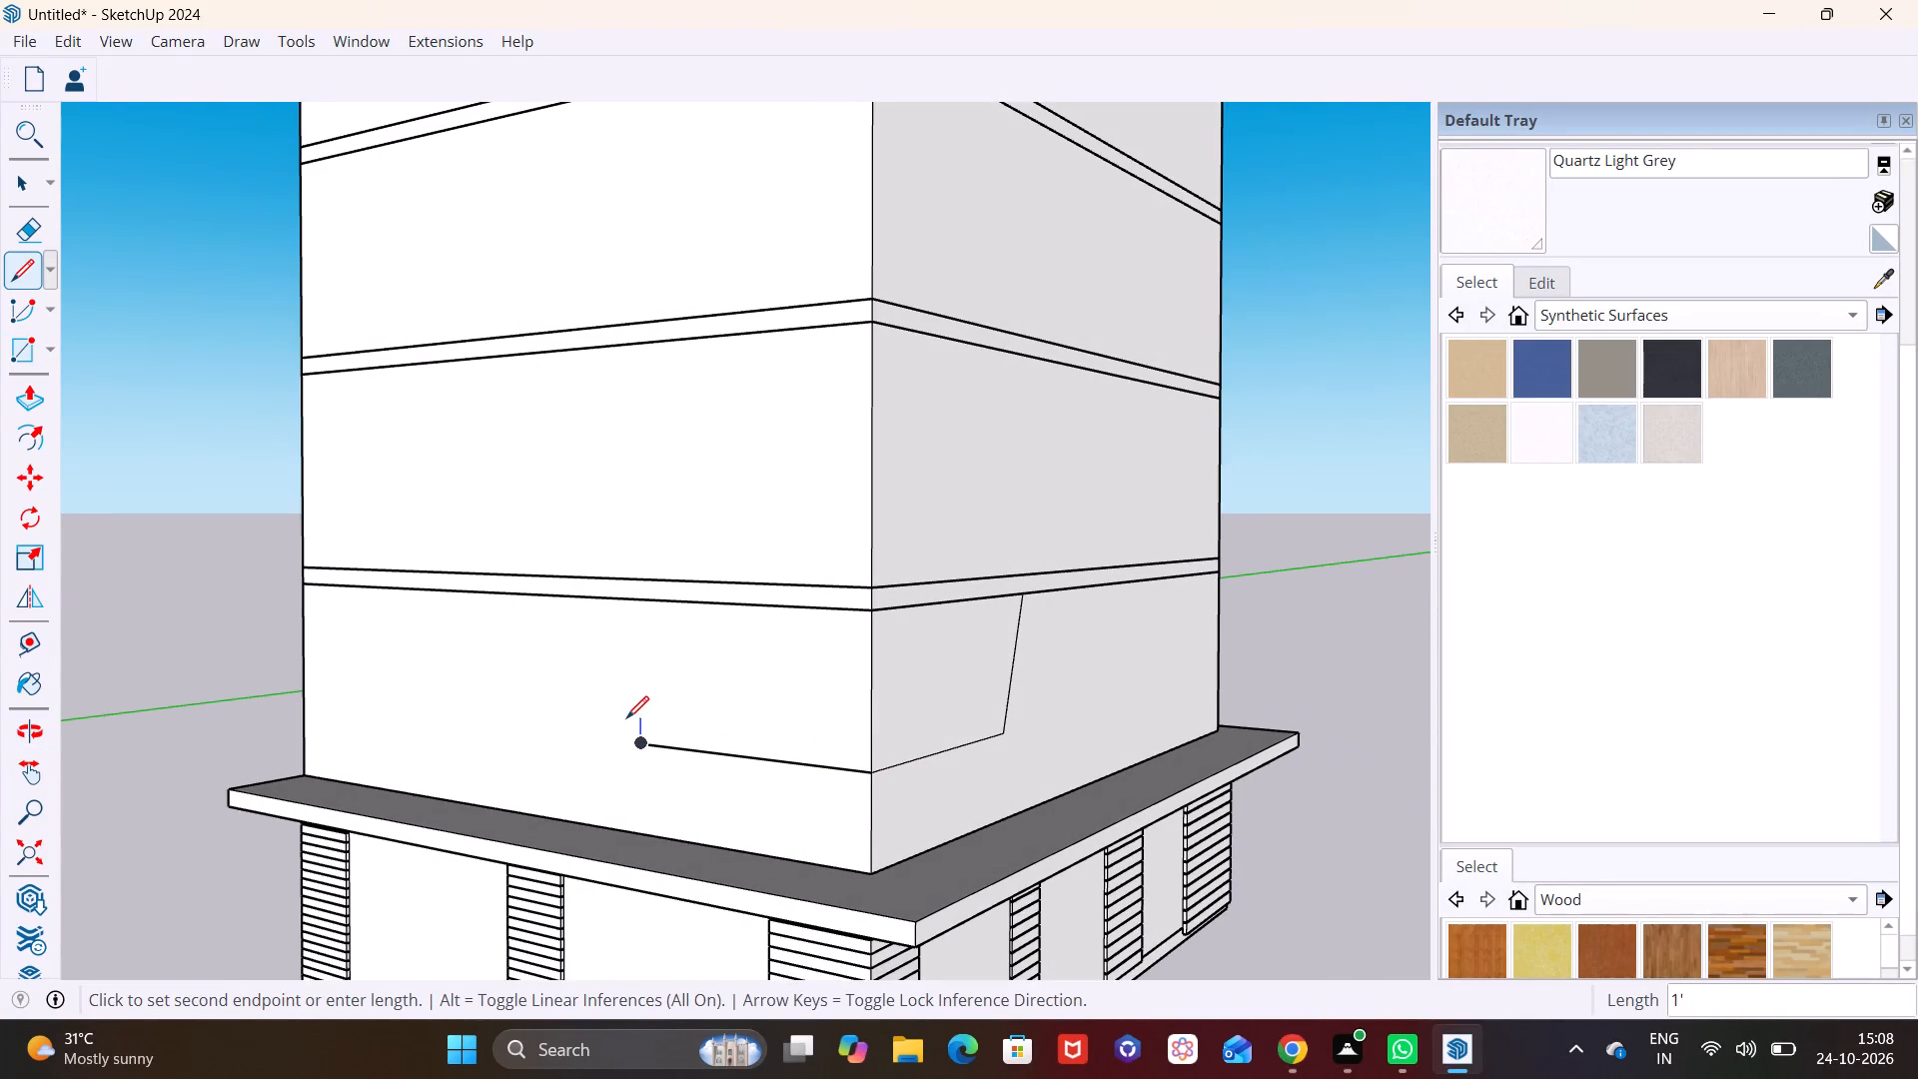
{"action": "left_click", "coordinate": [647, 744]}
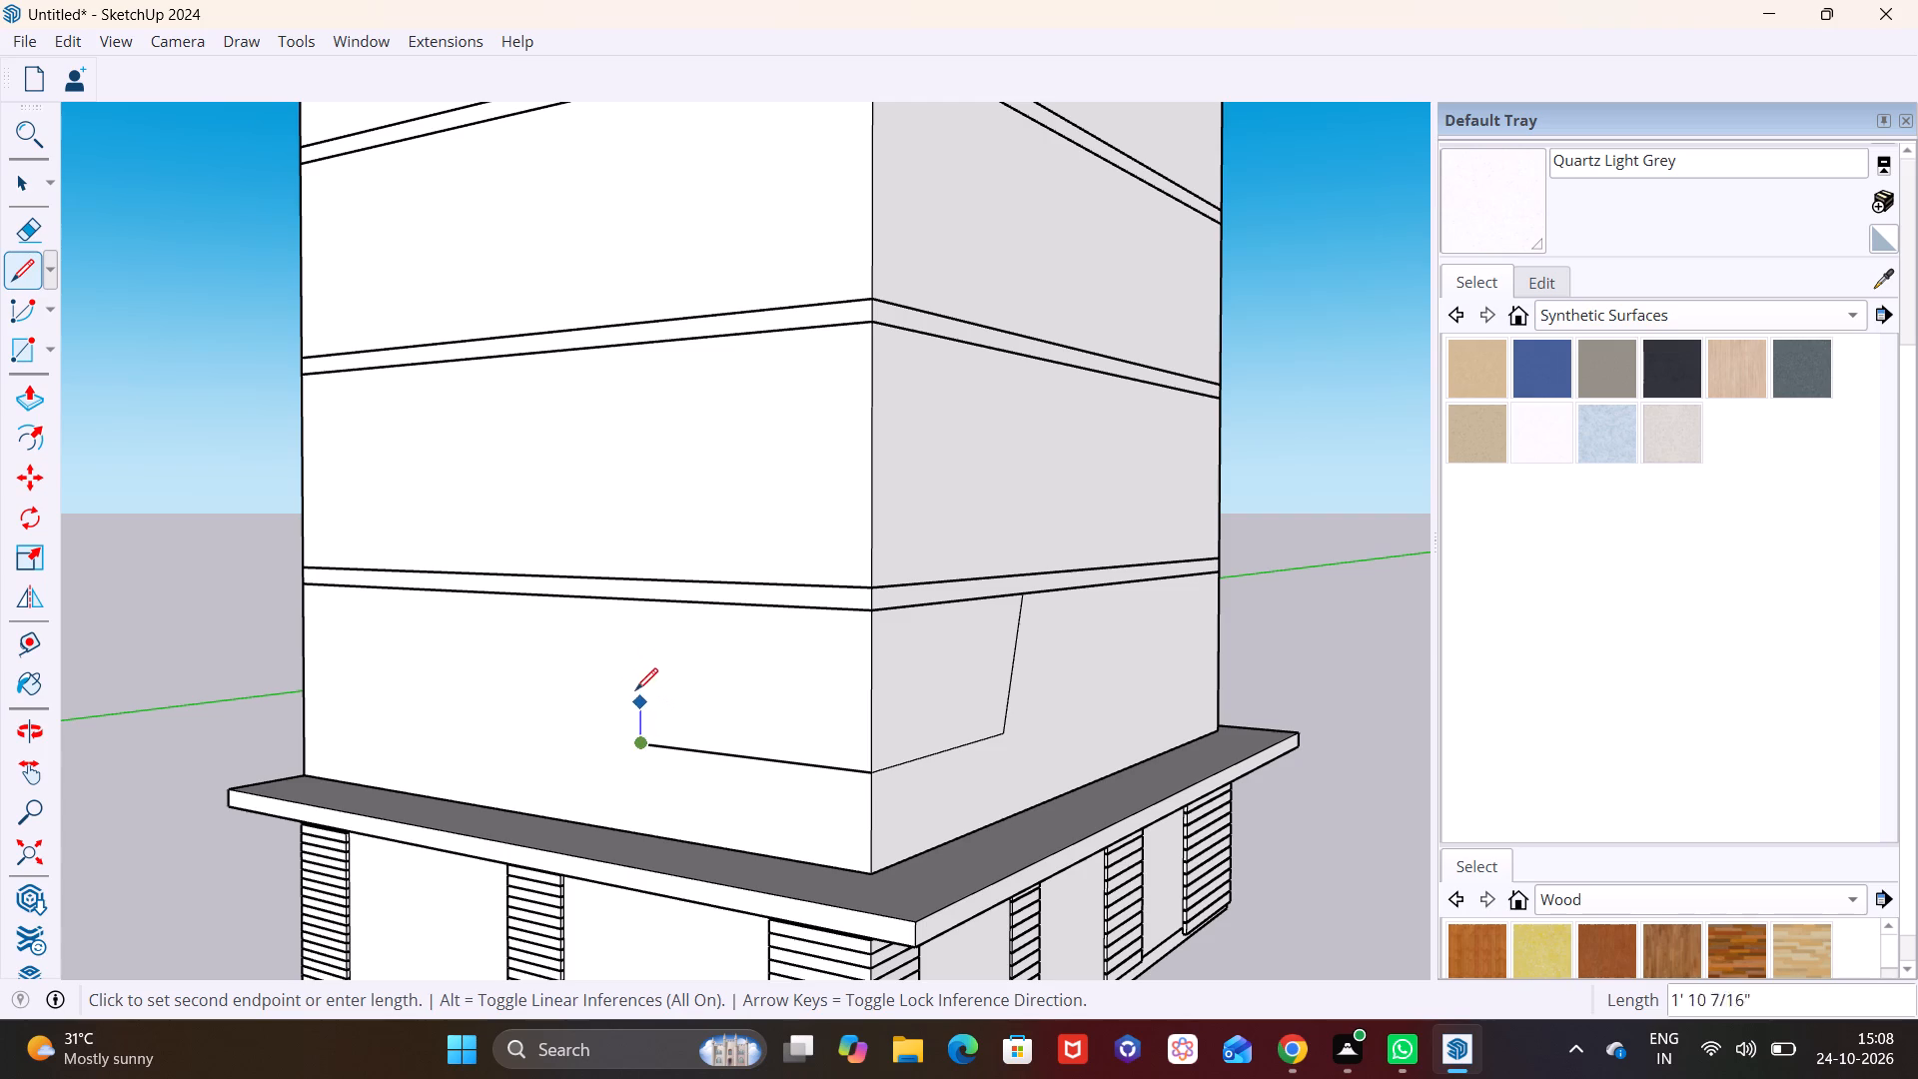
{"action": "left_click", "coordinate": [581, 600]}
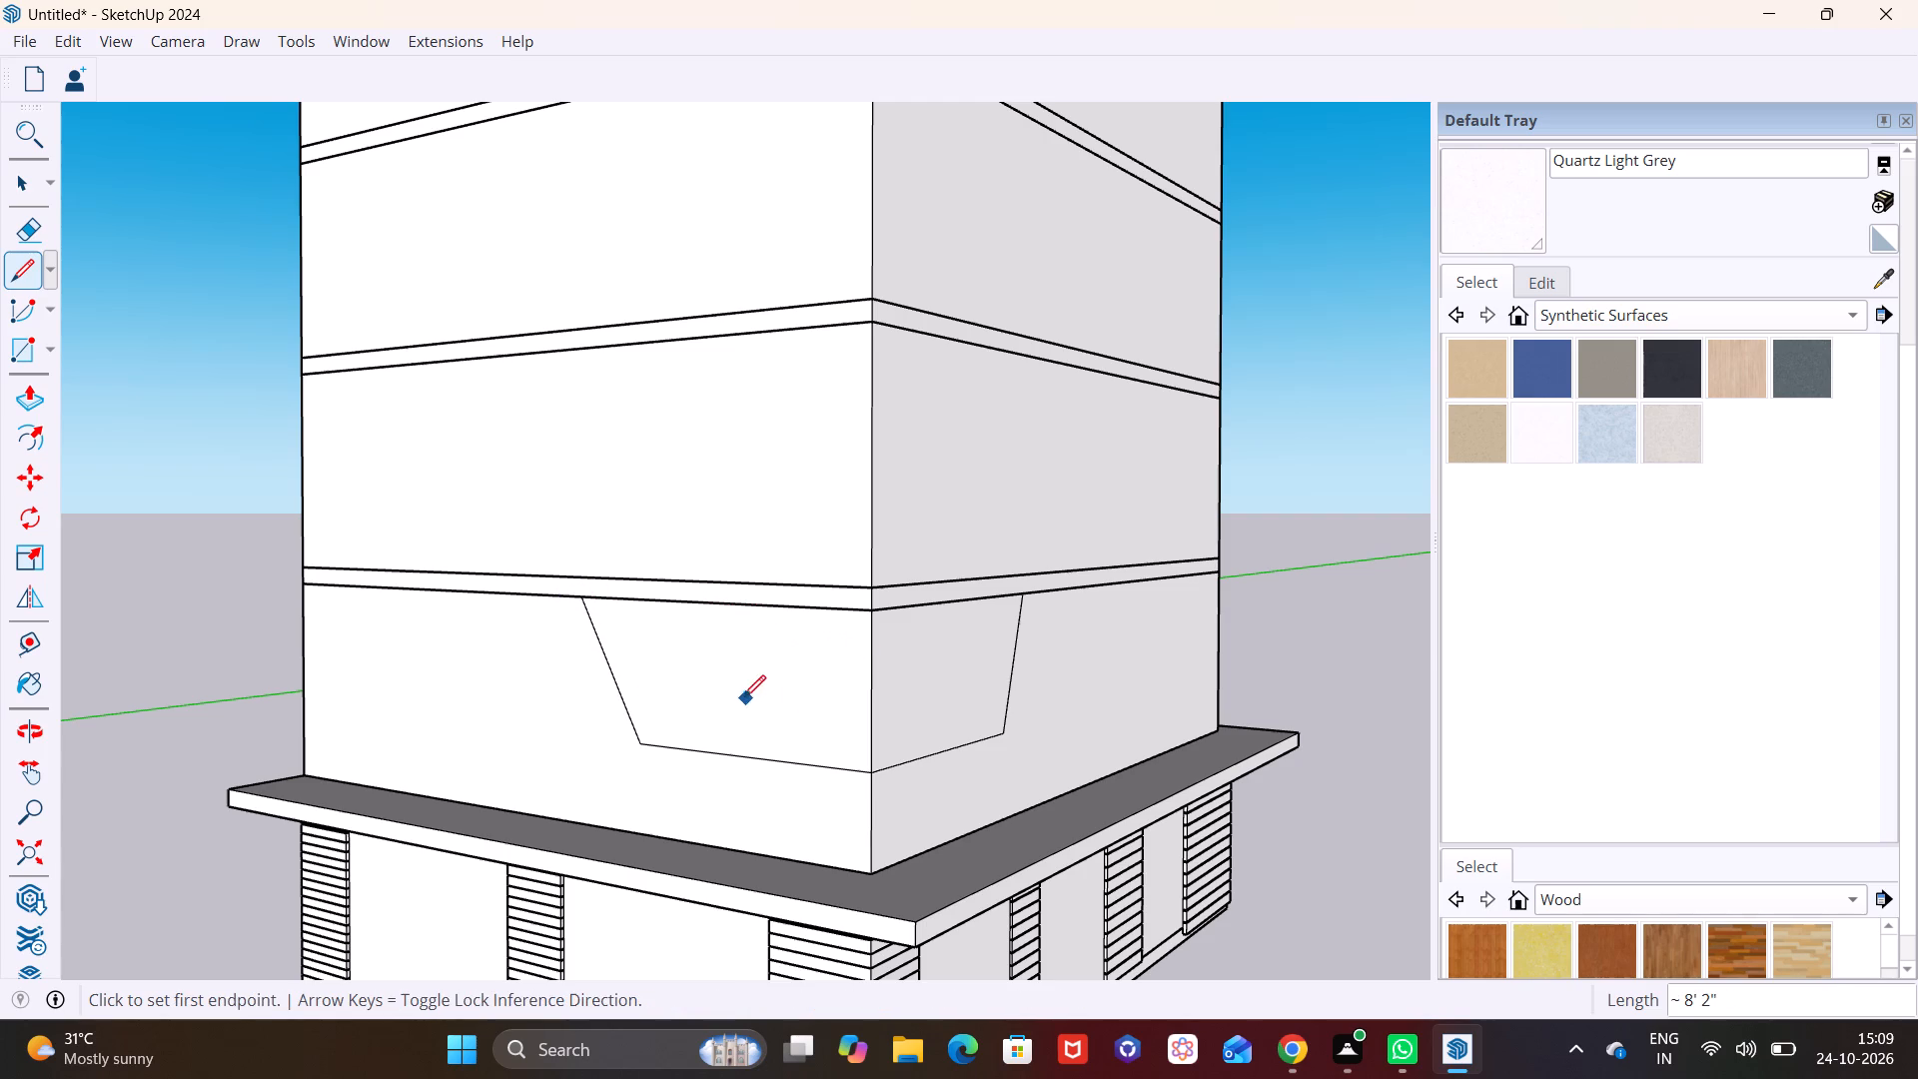
Draw an inner outline on that panel: a line about 12' 4" from the corner edge, continued about 7' 1" slanting up to the band.
{"action": "key", "text": "space"}
{"action": "left_click", "coordinate": [808, 685]}
{"action": "left_click", "coordinate": [960, 680]}
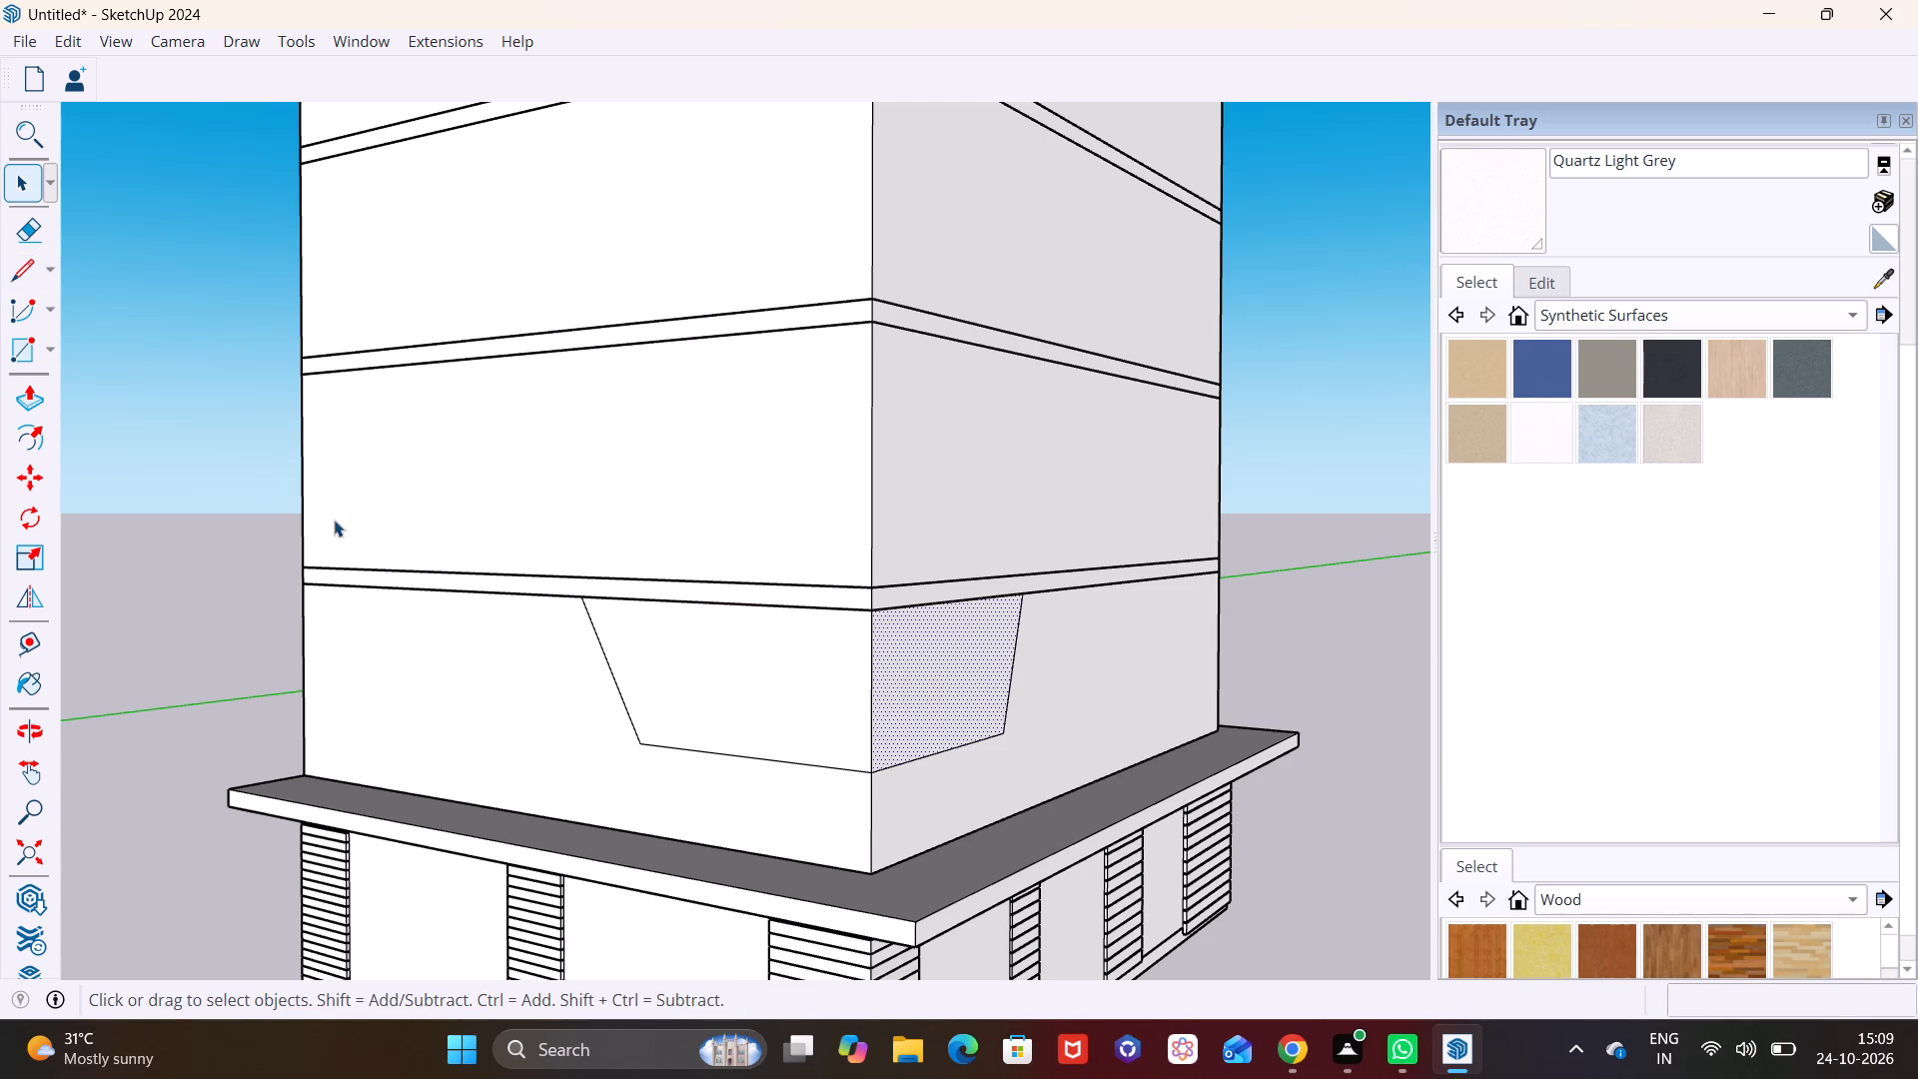
{"action": "left_click", "coordinate": [18, 279]}
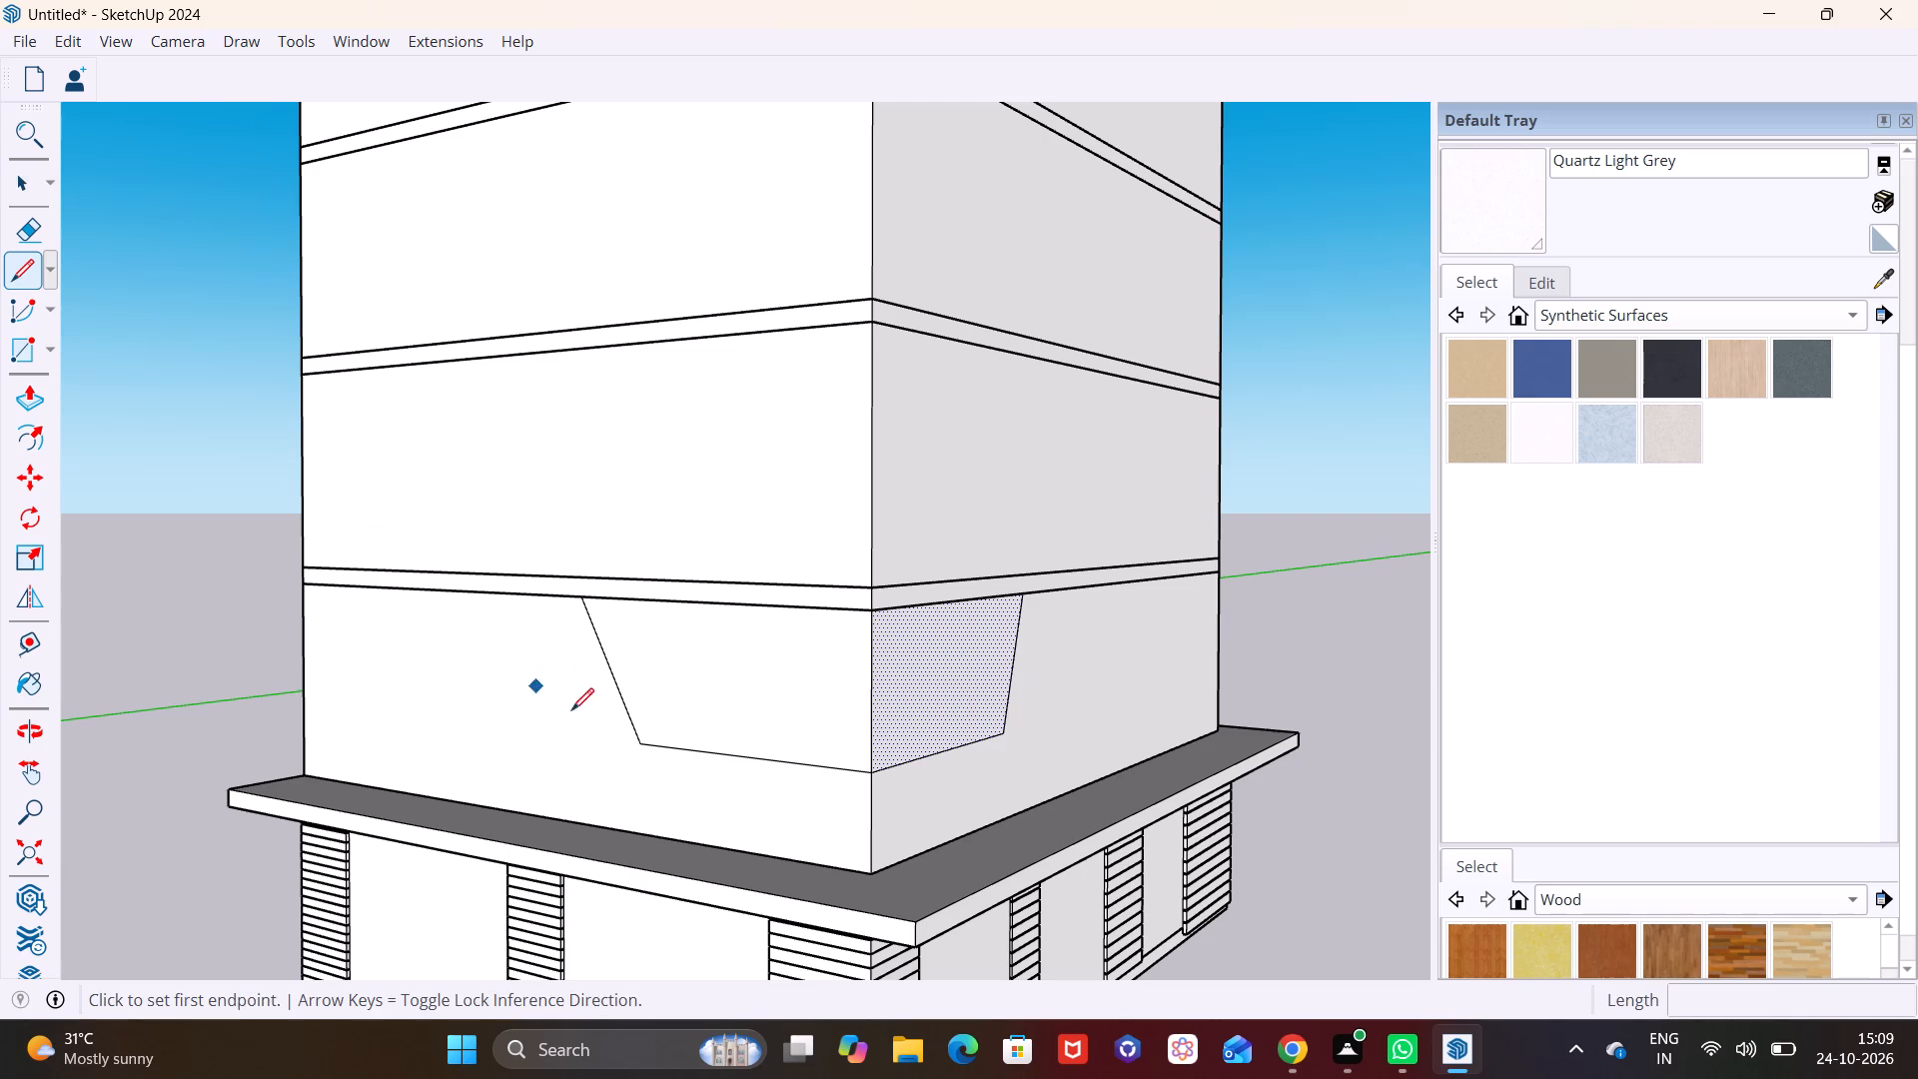
{"action": "left_click", "coordinate": [871, 753]}
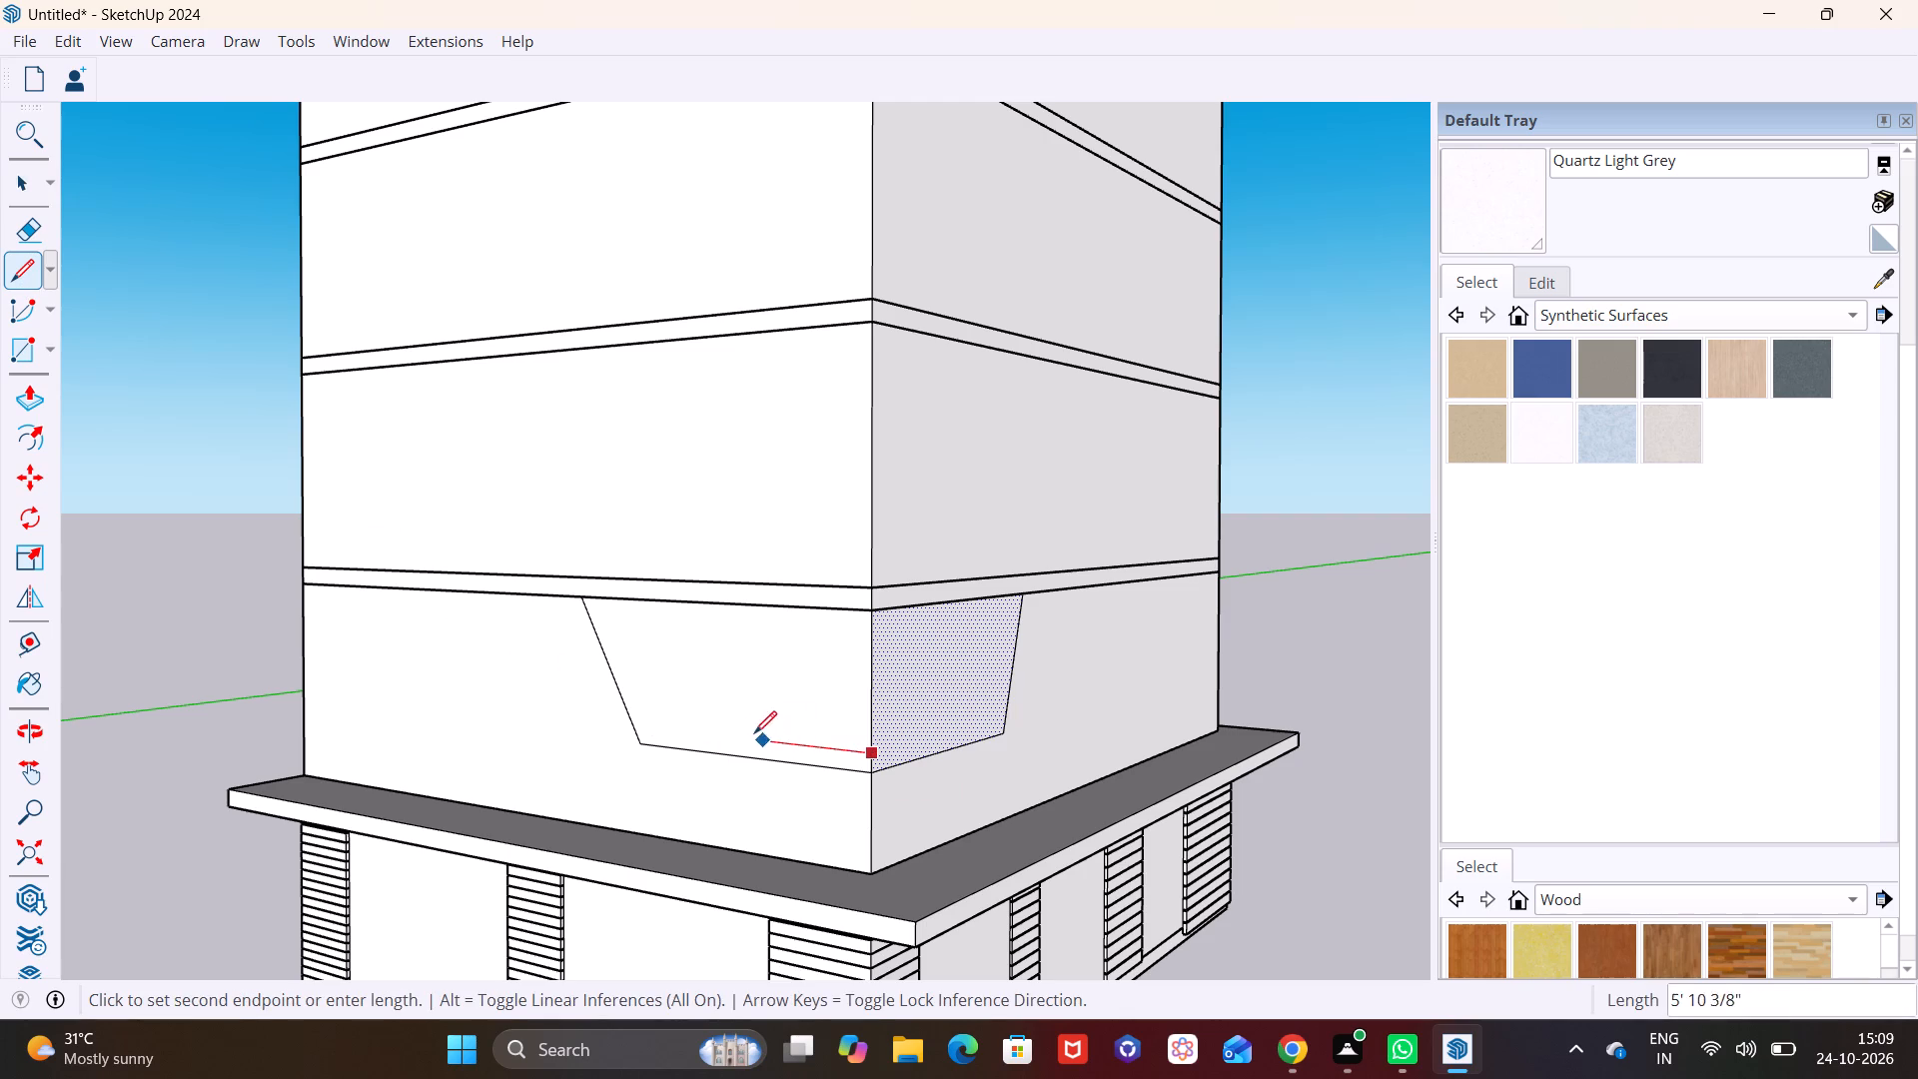
{"action": "left_click", "coordinate": [655, 718]}
{"action": "left_click", "coordinate": [605, 601]}
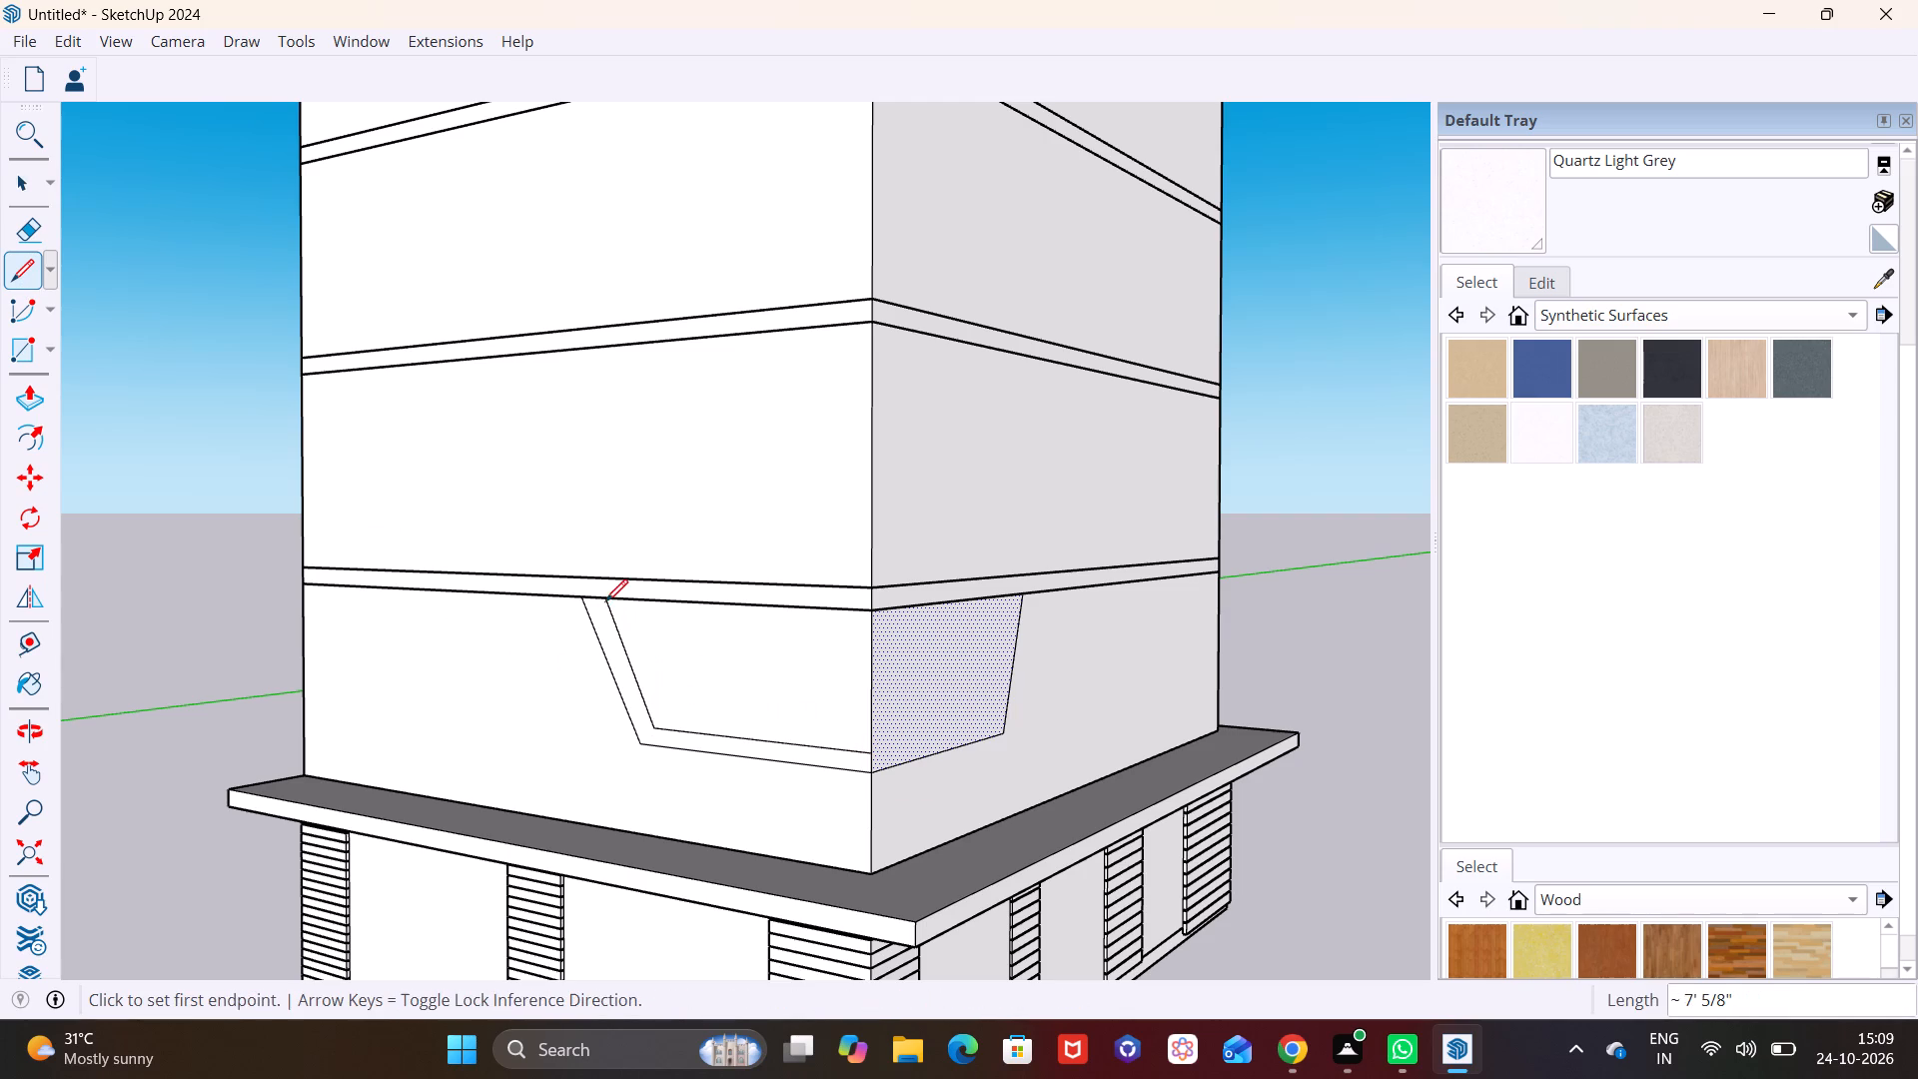
Draw the matching inner outline on the first angled panel, from the corner point, ending with a slant about 6' 9" long up to the band.
{"action": "middle_click_drag", "start_coordinate": [886, 738], "coordinate": [449, 713]}
{"action": "middle_click_drag", "start_coordinate": [514, 691], "coordinate": [586, 726]}
{"action": "scroll", "coordinate": [573, 746], "scroll_direction": "up", "scroll_amount": 5}
{"action": "left_click", "coordinate": [547, 755]}
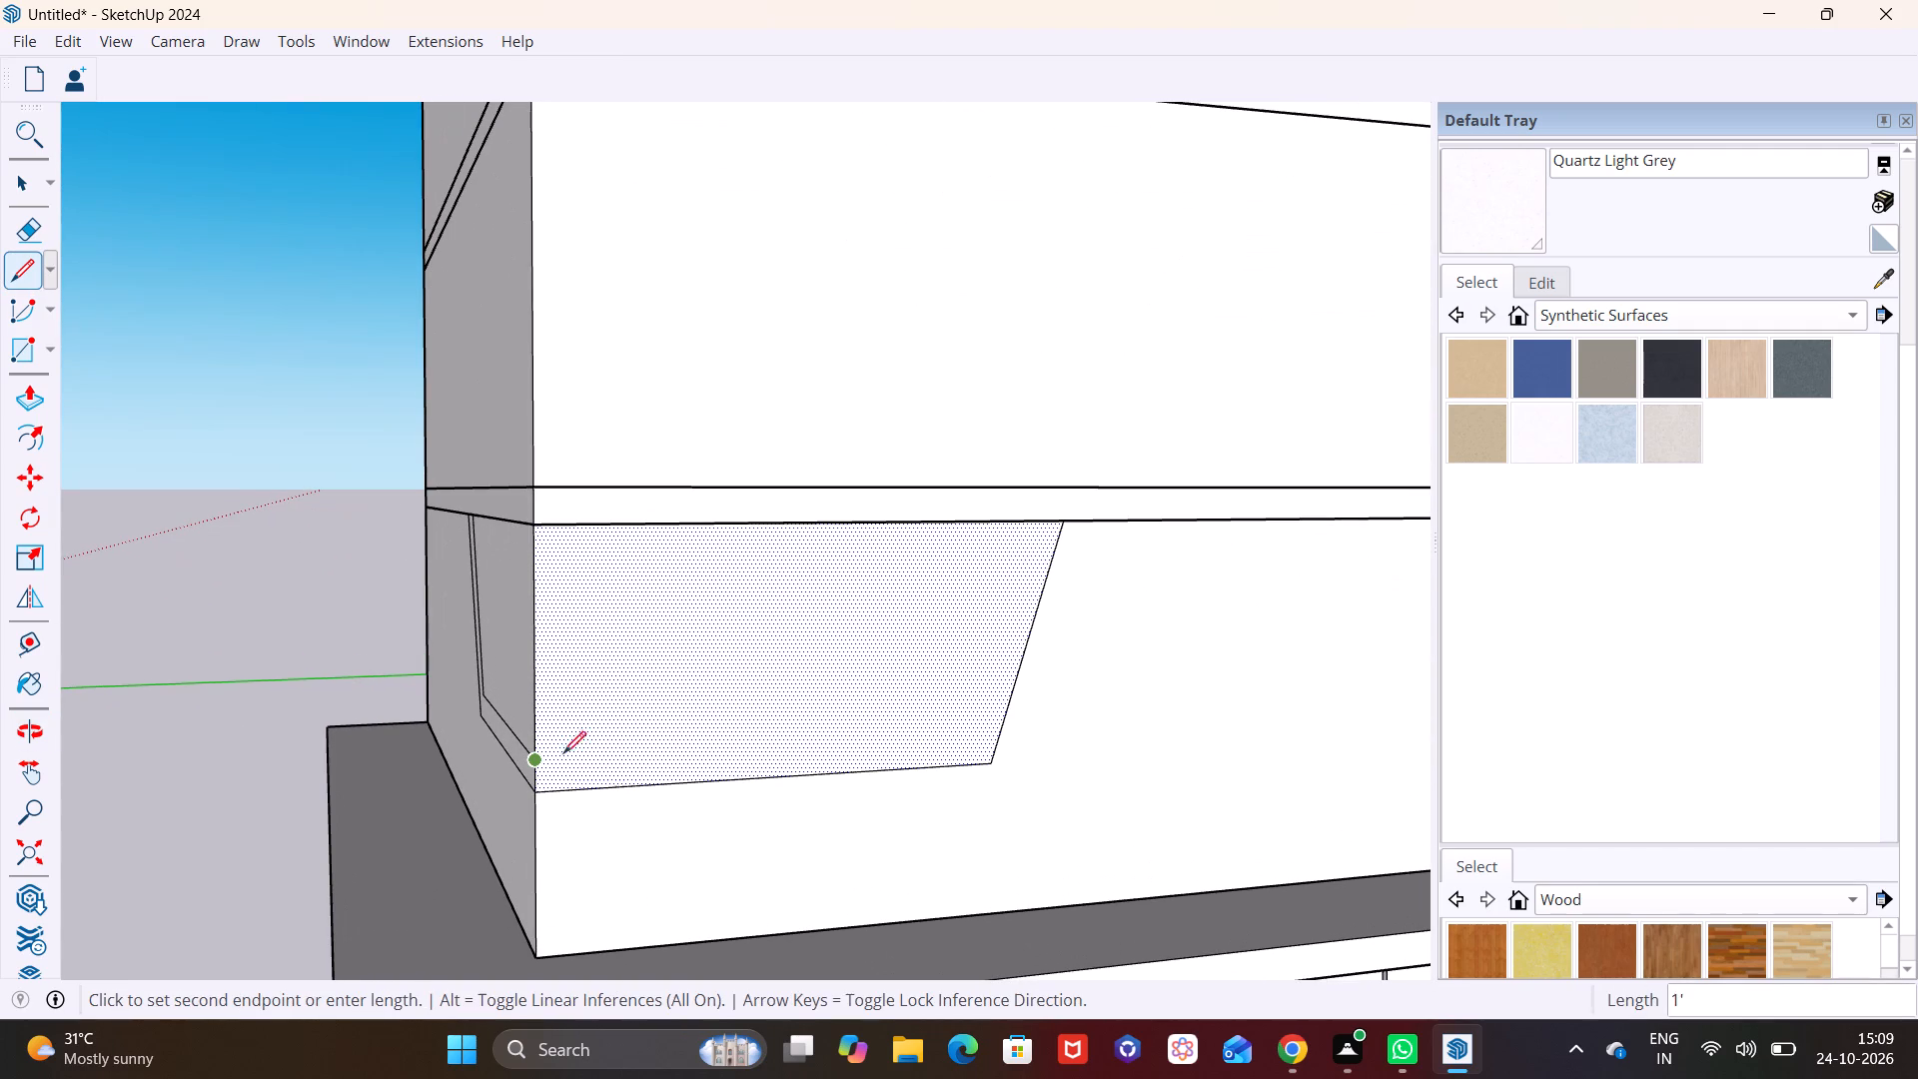
{"action": "left_click", "coordinate": [963, 734]}
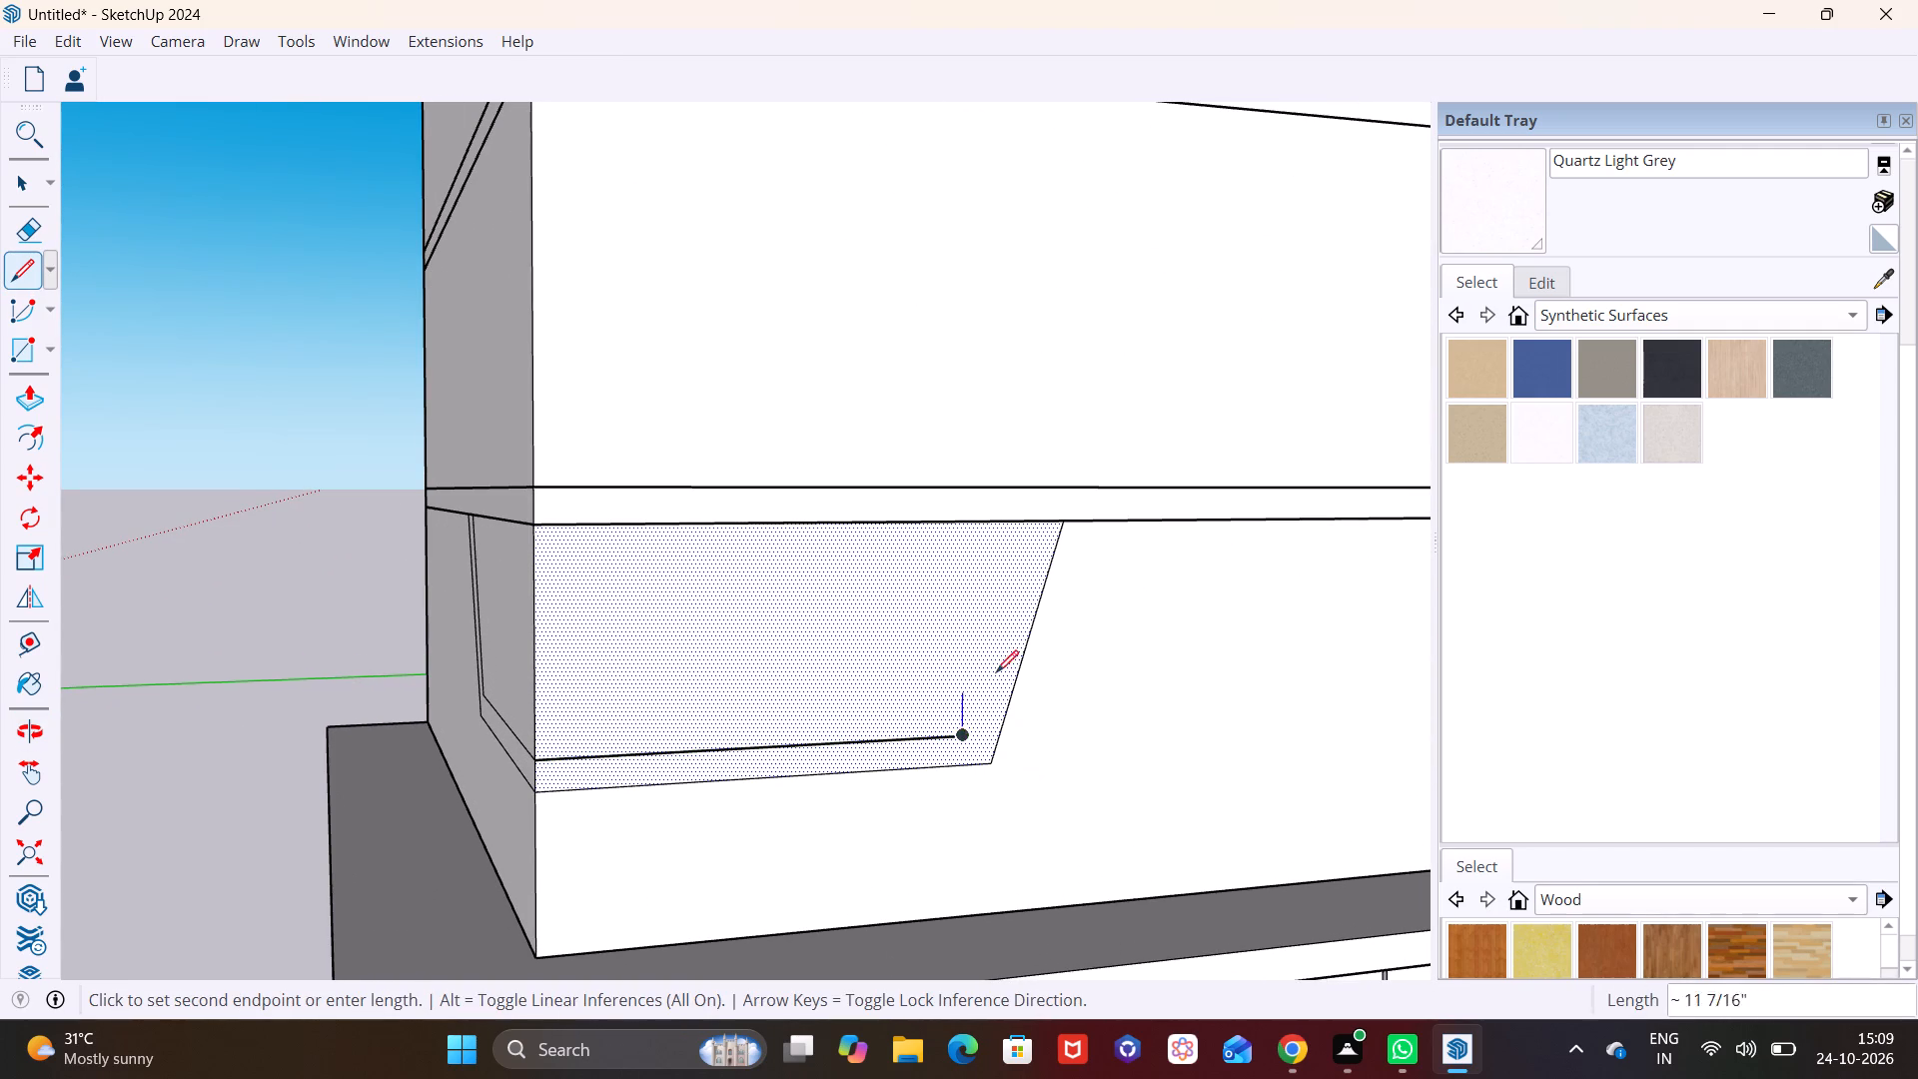
{"action": "left_click", "coordinate": [1031, 525]}
Extend the second panel's outer slant about 1' 2" across the band and draw along the band's upper edge to the building corner.
{"action": "scroll", "coordinate": [727, 670], "scroll_direction": "down", "scroll_amount": 2}
{"action": "middle_click_drag", "start_coordinate": [739, 724], "coordinate": [1019, 751]}
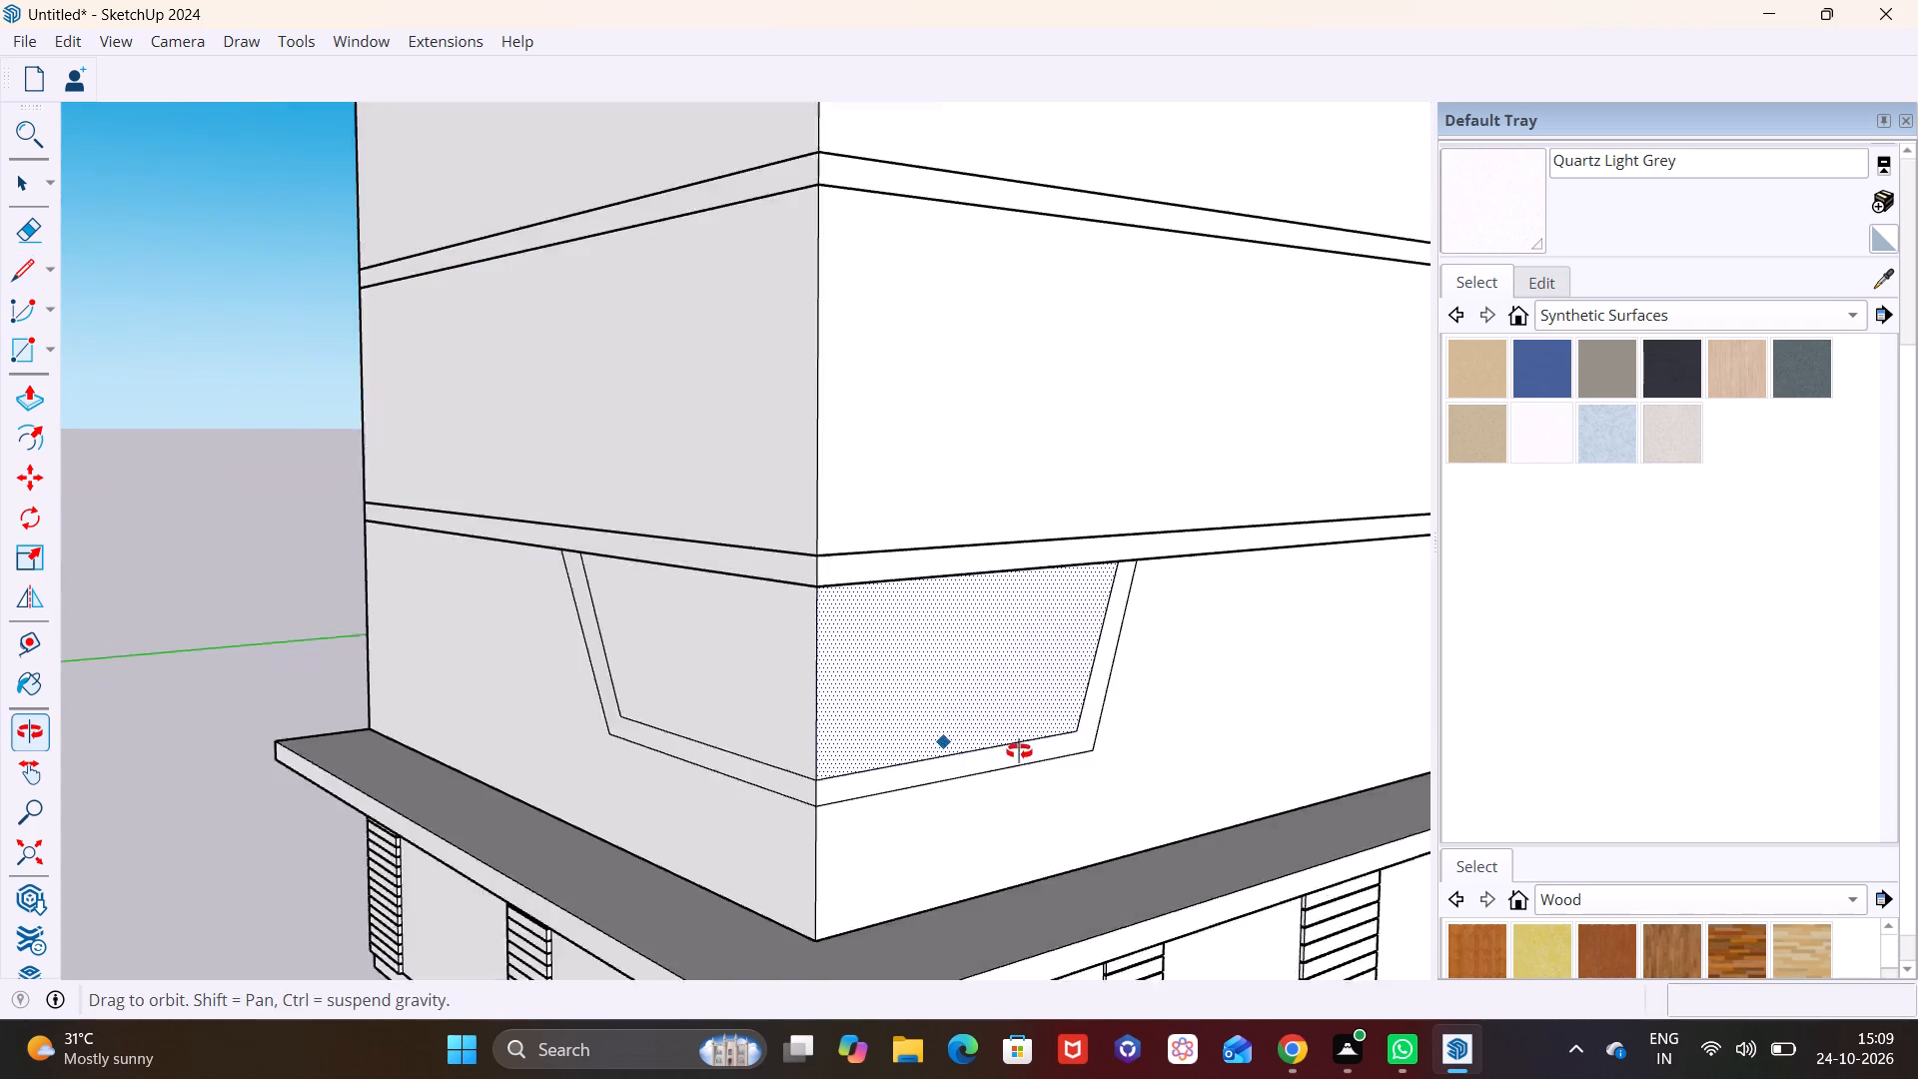
{"action": "middle_click_drag", "start_coordinate": [1019, 751], "coordinate": [1065, 751]}
{"action": "scroll", "coordinate": [843, 667], "scroll_direction": "down", "scroll_amount": 2}
{"action": "middle_click_drag", "start_coordinate": [841, 665], "coordinate": [705, 698], "text": "shift"}
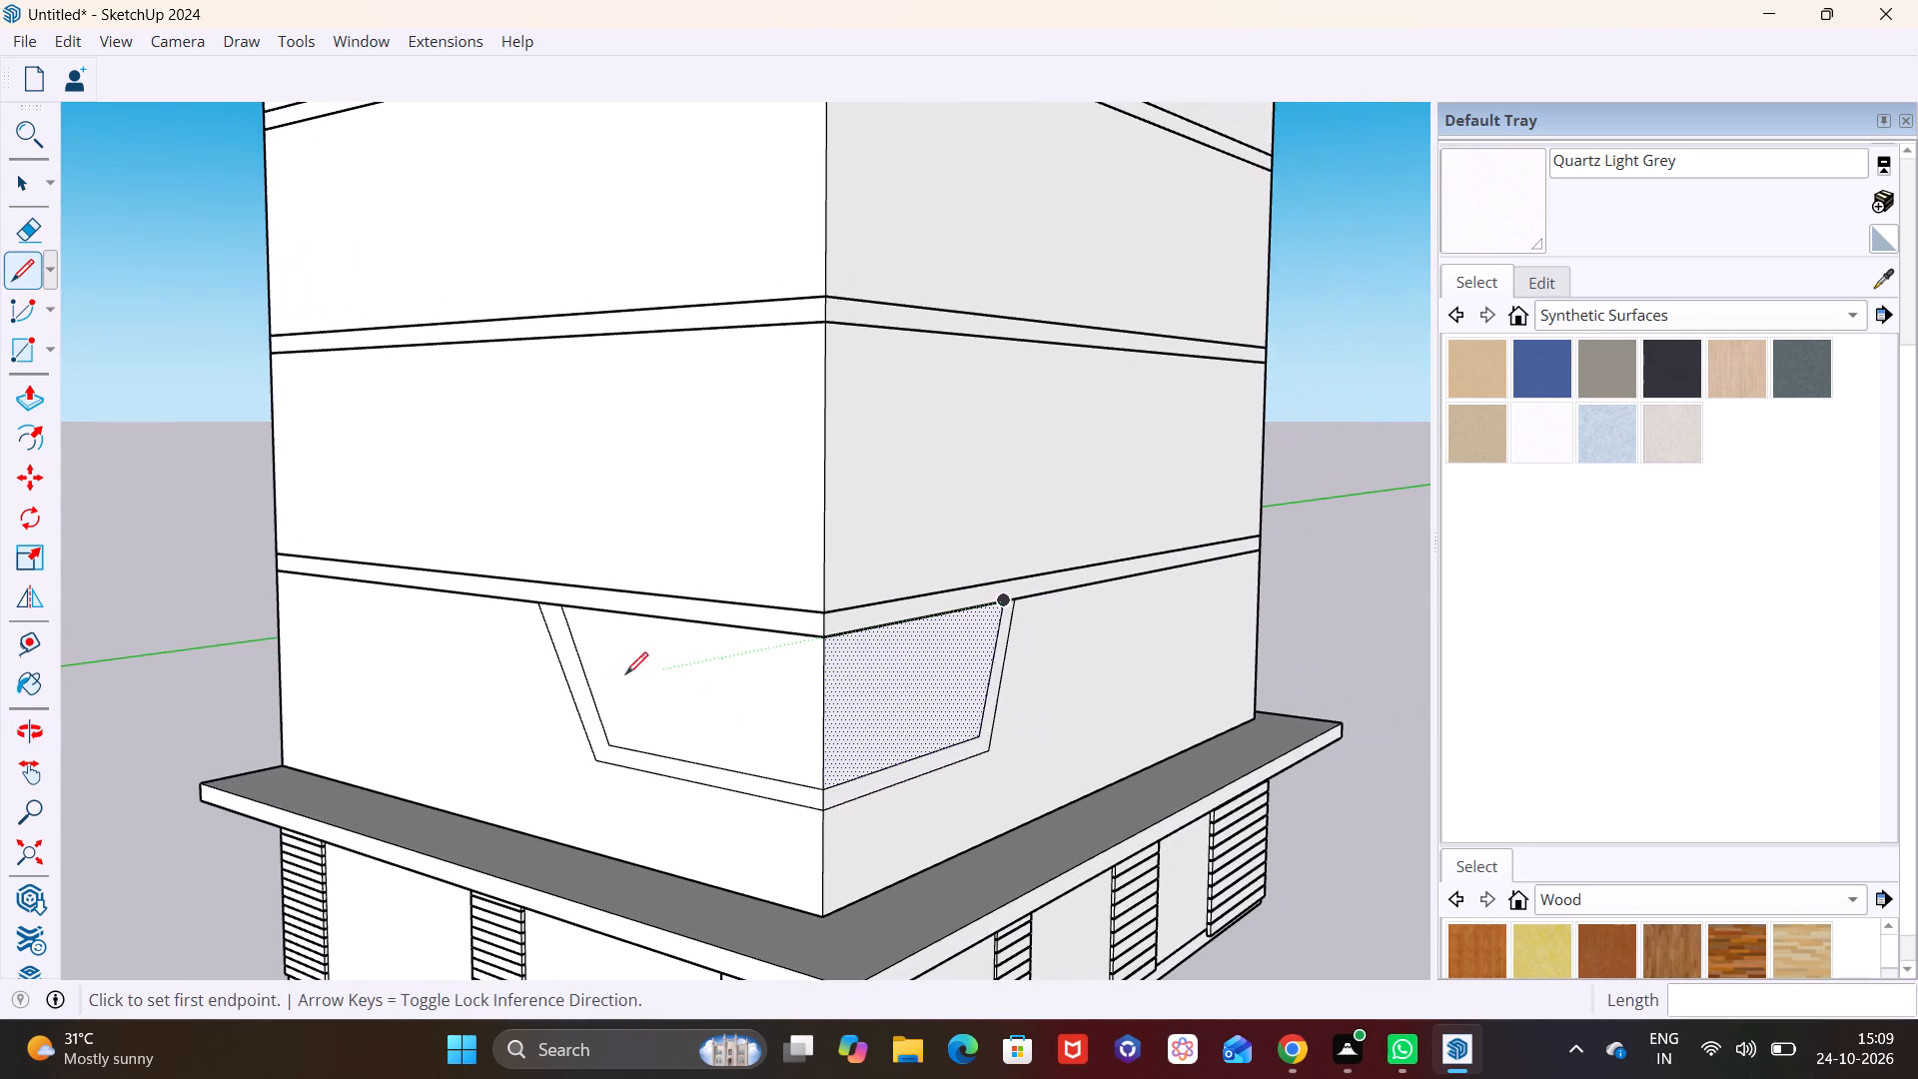
{"action": "scroll", "coordinate": [586, 652], "scroll_direction": "up", "scroll_amount": 5}
{"action": "left_click", "coordinate": [527, 573]}
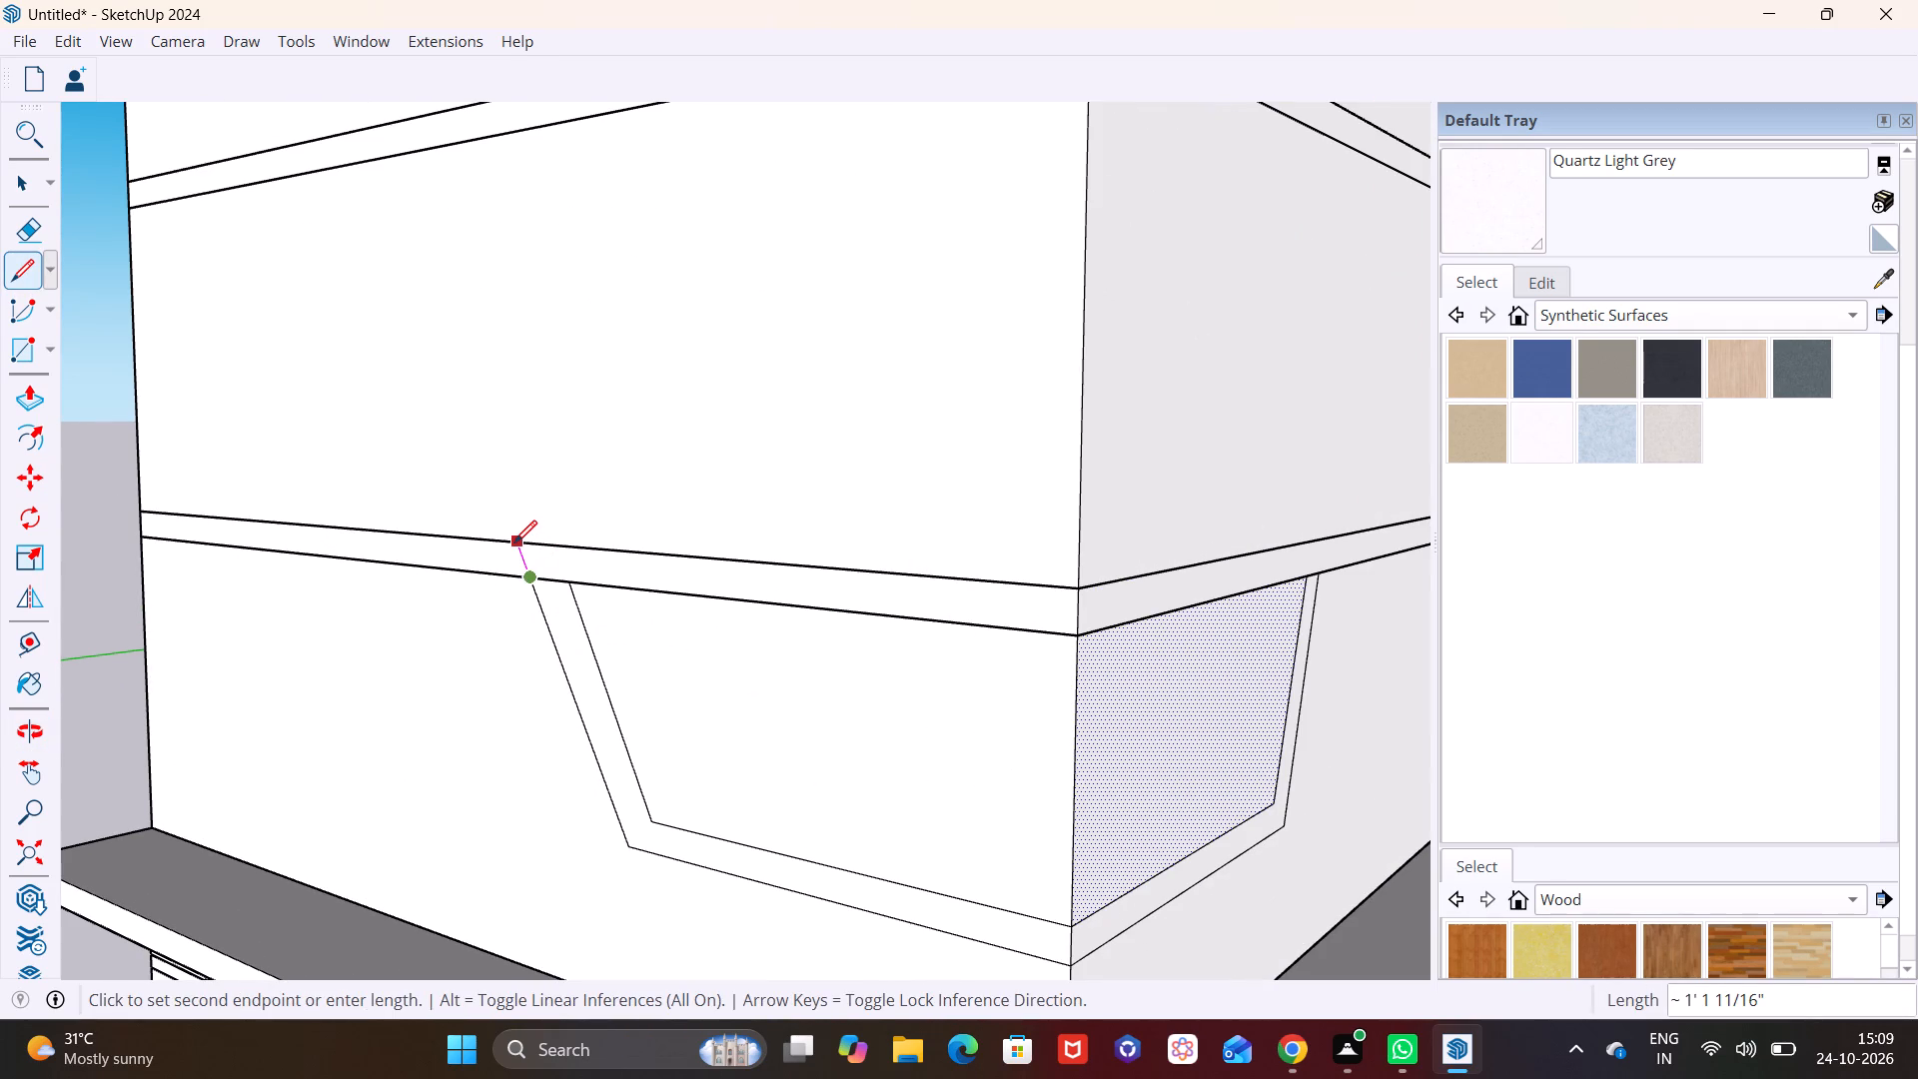
{"action": "left_click", "coordinate": [514, 542]}
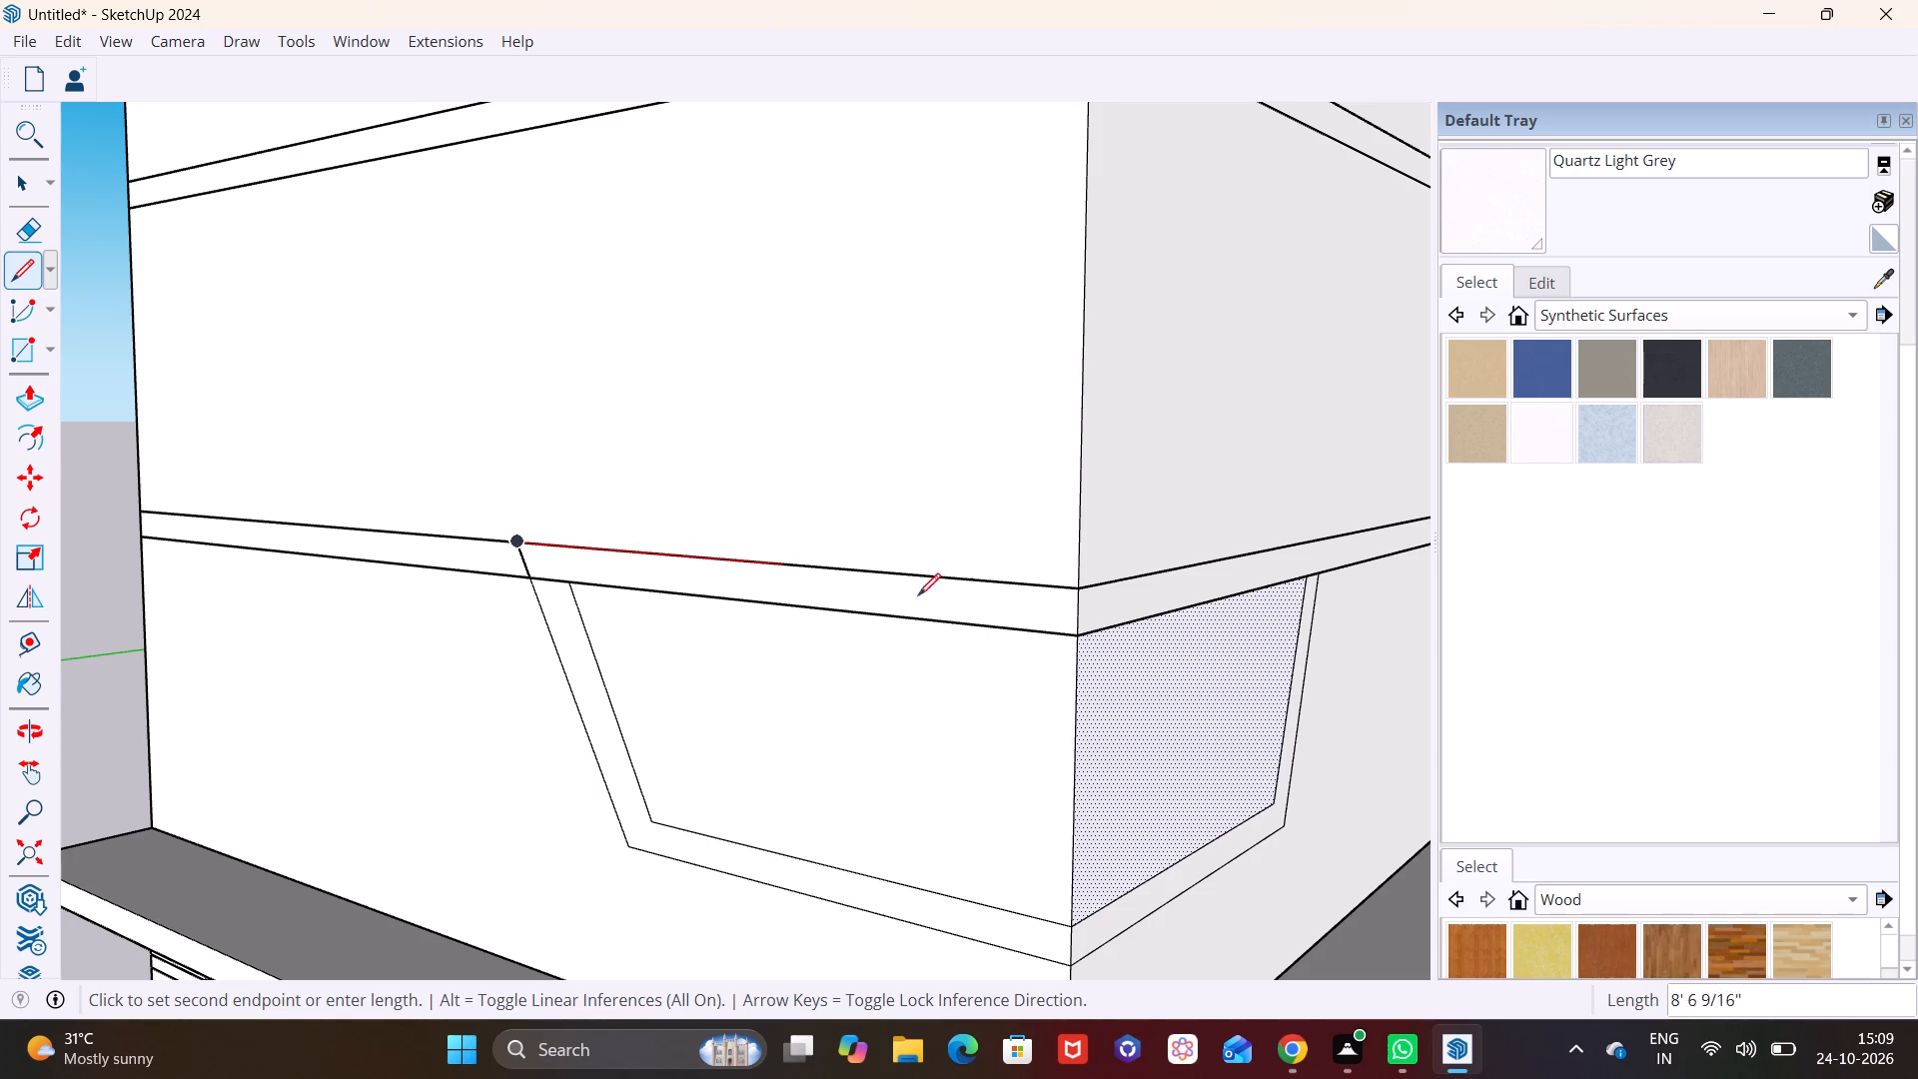
{"action": "left_click", "coordinate": [1077, 590]}
Extend the first panel's outer slant about 1' 1" across the band and draw about 16' 2" along its upper edge to the corner.
{"action": "middle_click_drag", "start_coordinate": [1110, 591], "coordinate": [825, 607]}
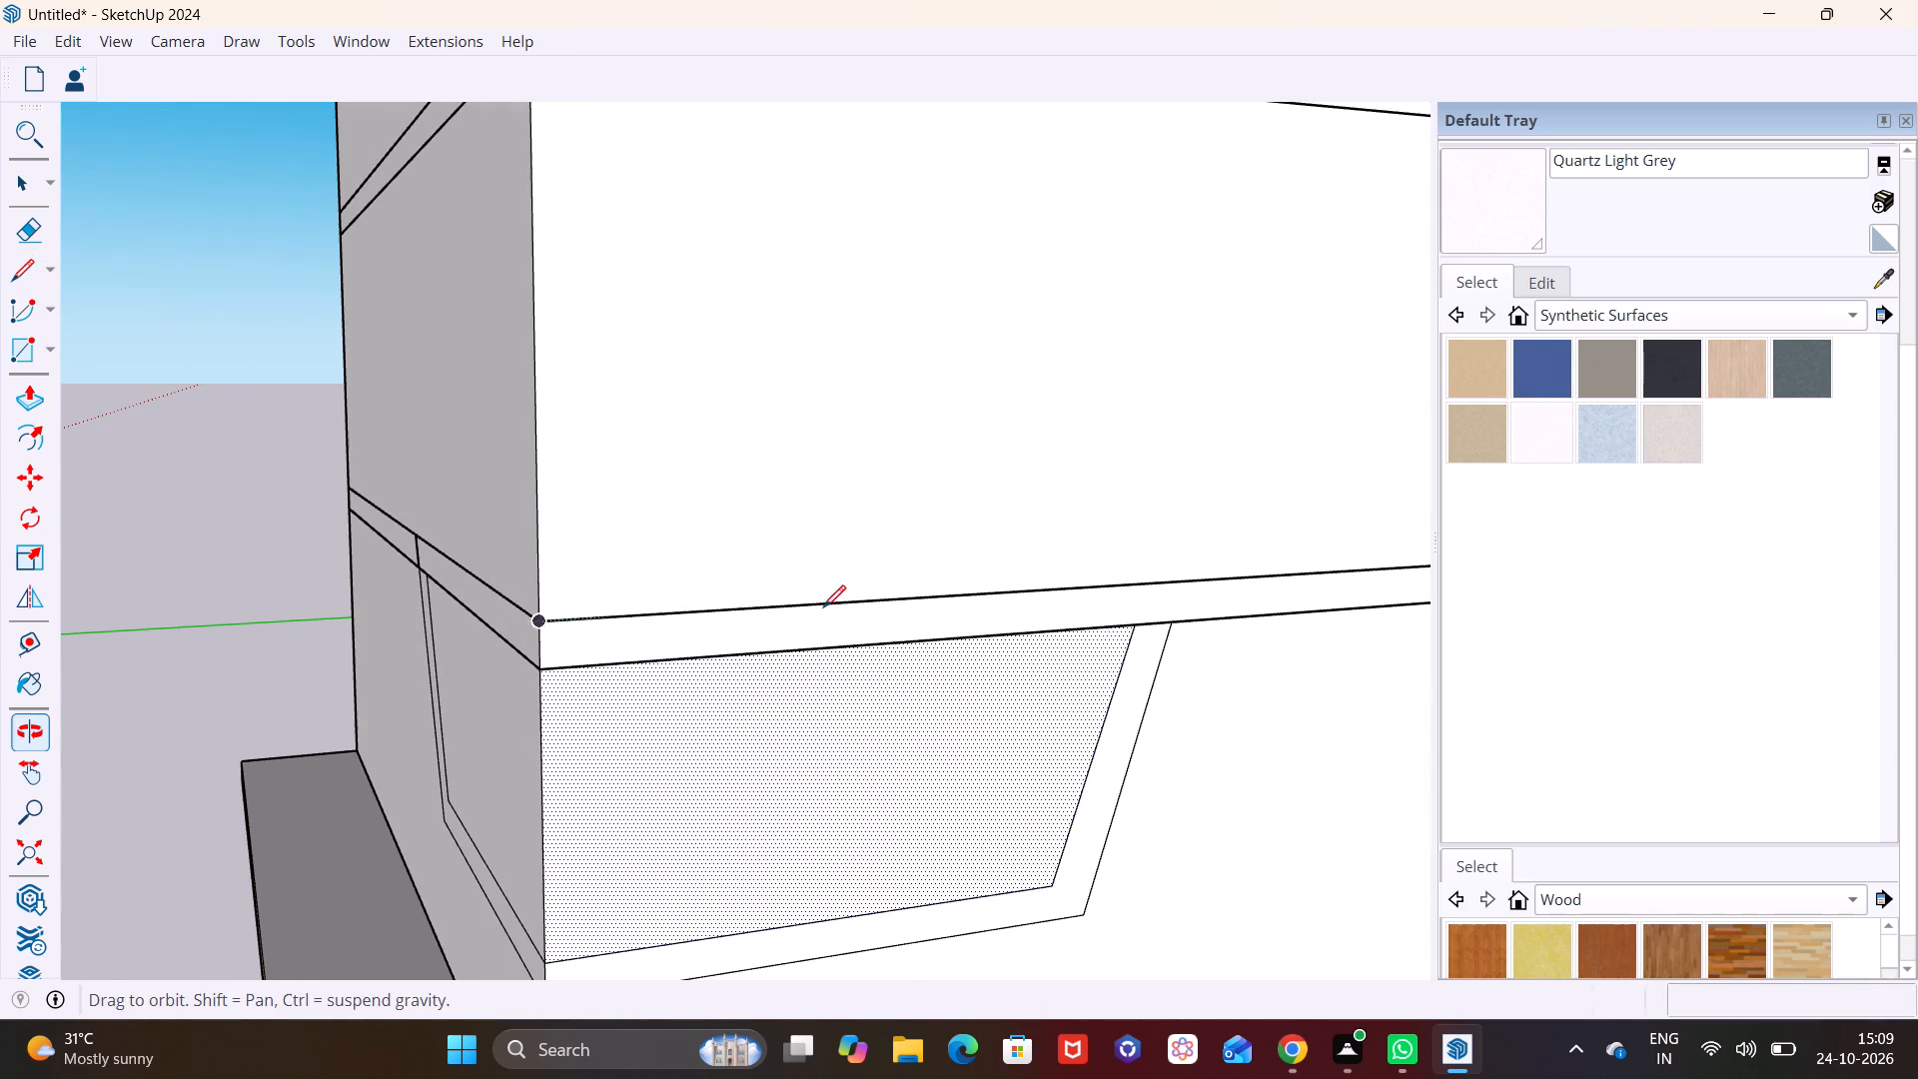
{"action": "left_click", "coordinate": [1177, 625]}
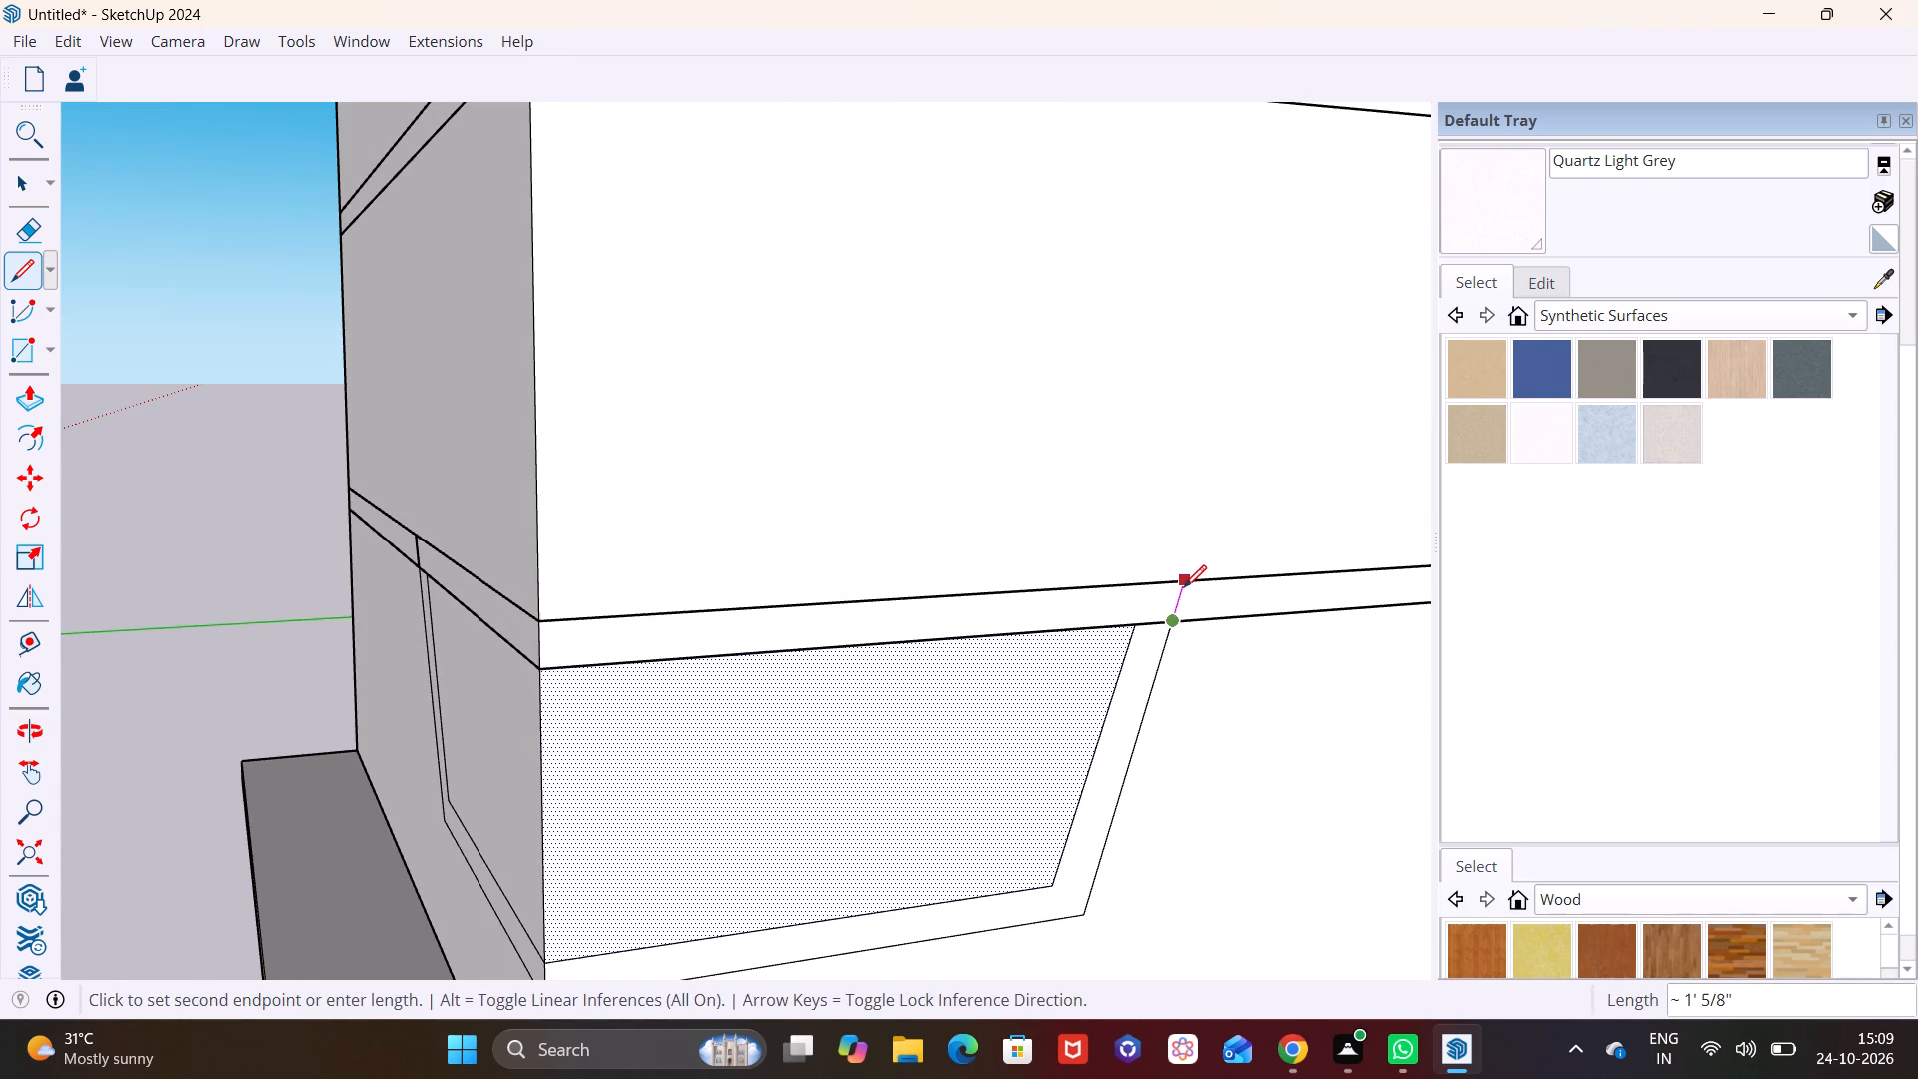
{"action": "left_click", "coordinate": [1184, 587]}
{"action": "left_click", "coordinate": [547, 616]}
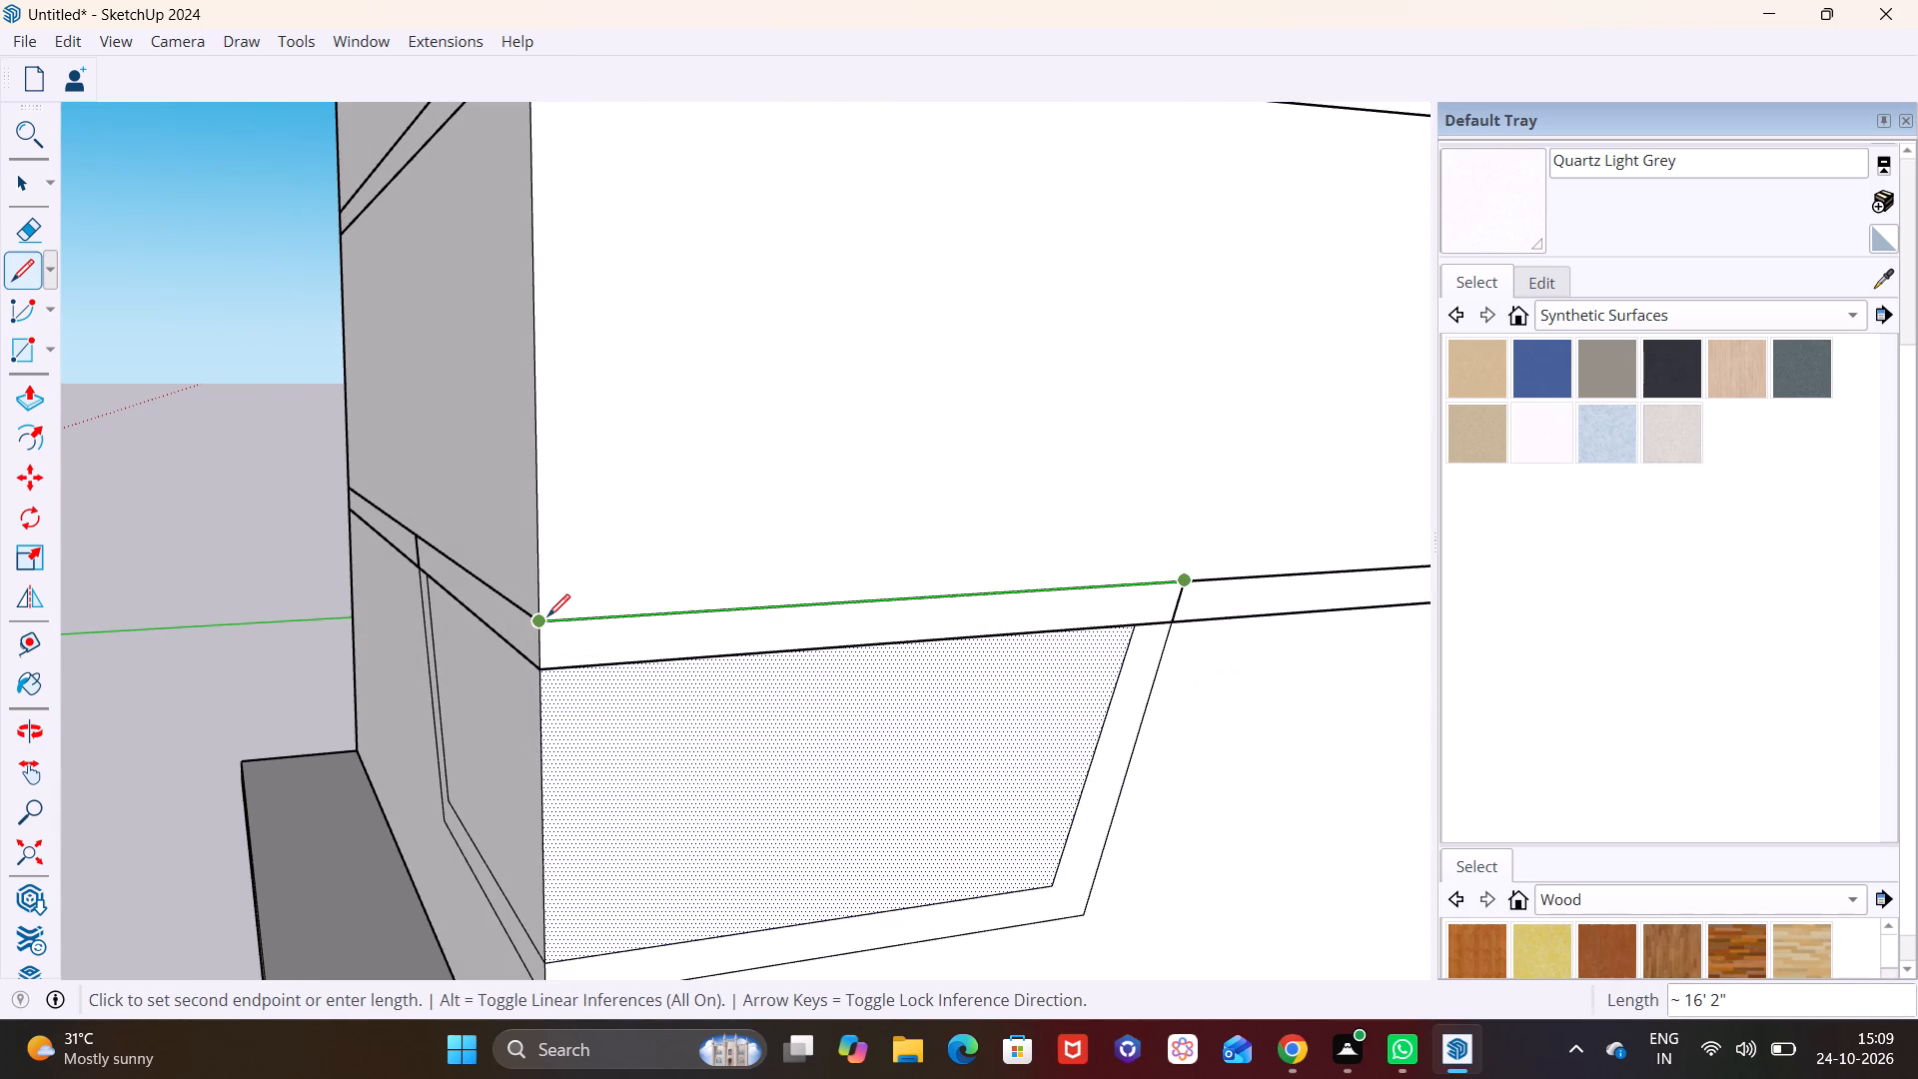
Push/Pull the border strip between the second panel's inner and outer outlines outward about 1' 1".
{"action": "scroll", "coordinate": [540, 705], "scroll_direction": "down", "scroll_amount": 5}
{"action": "middle_click_drag", "start_coordinate": [571, 746], "coordinate": [952, 731]}
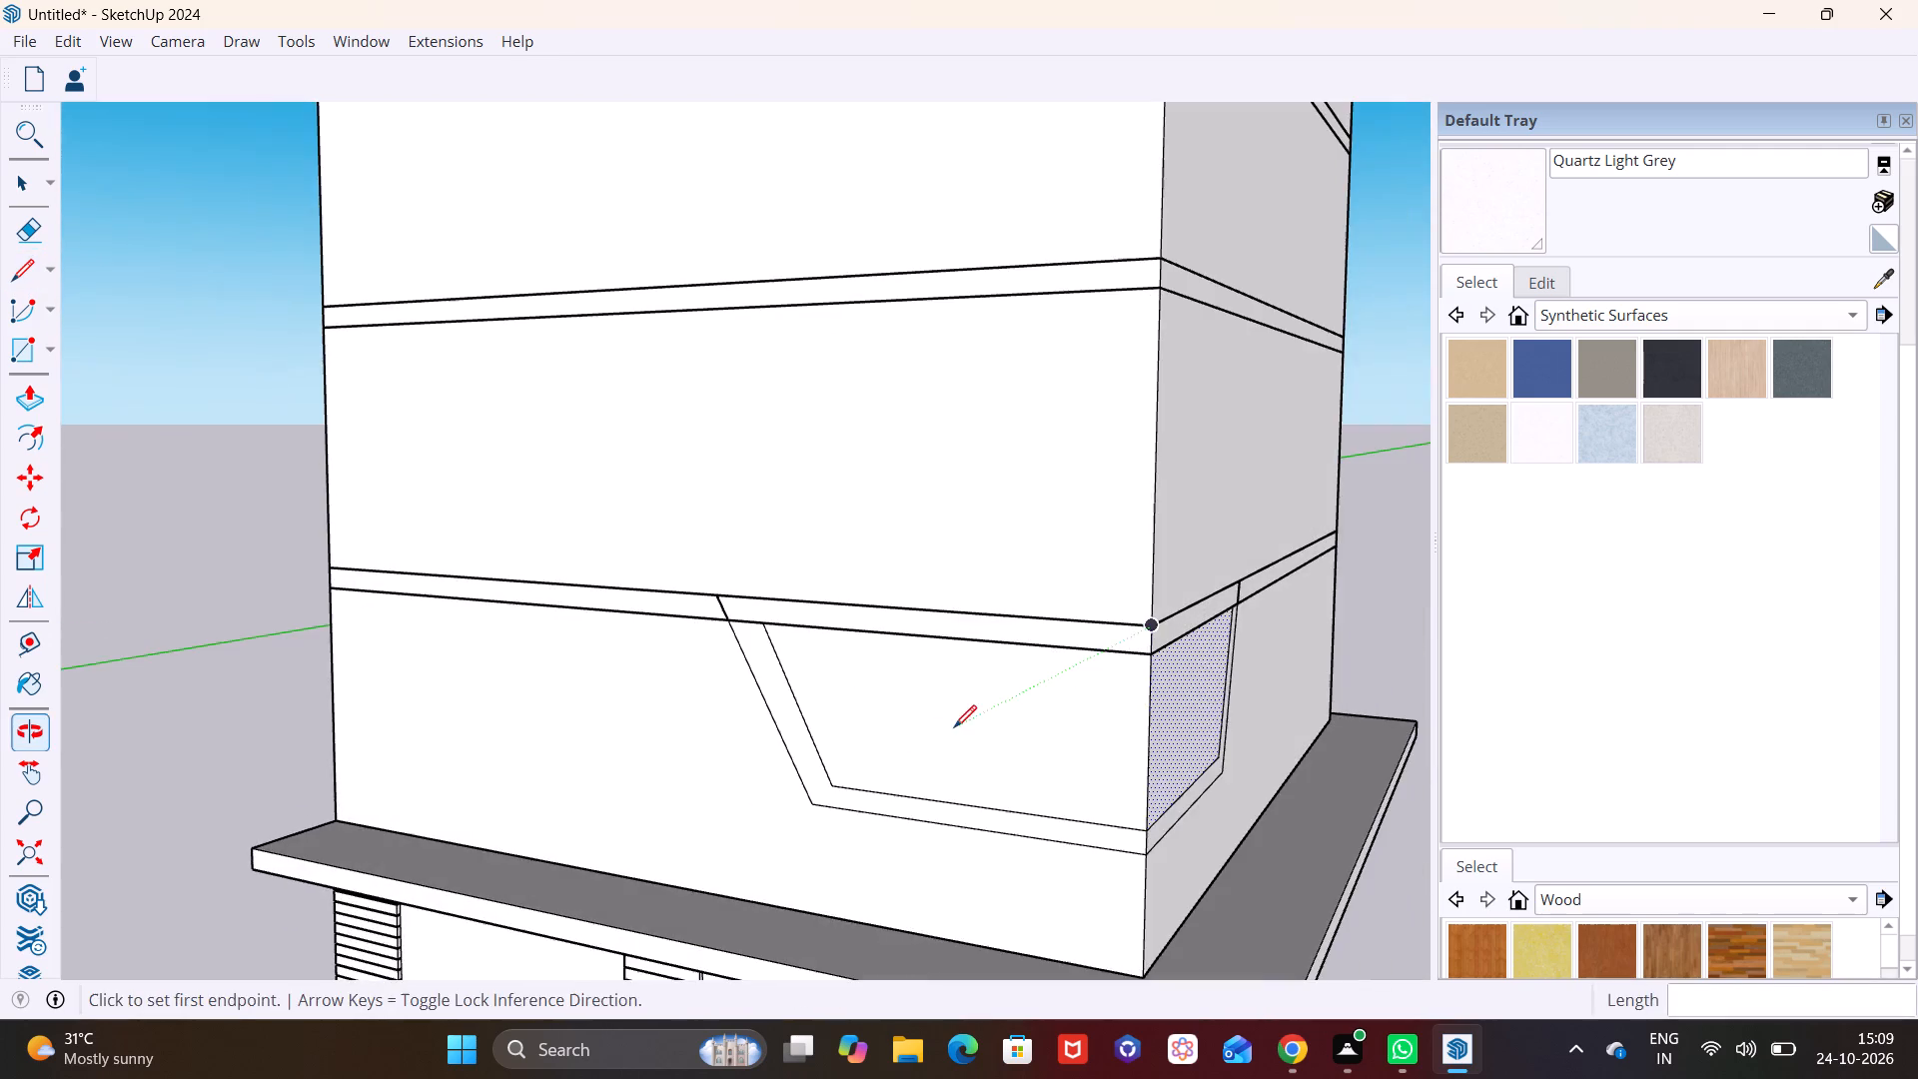
{"action": "middle_click_drag", "start_coordinate": [925, 708], "coordinate": [526, 689], "text": "shift"}
{"action": "scroll", "coordinate": [546, 693], "scroll_direction": "up", "scroll_amount": 1}
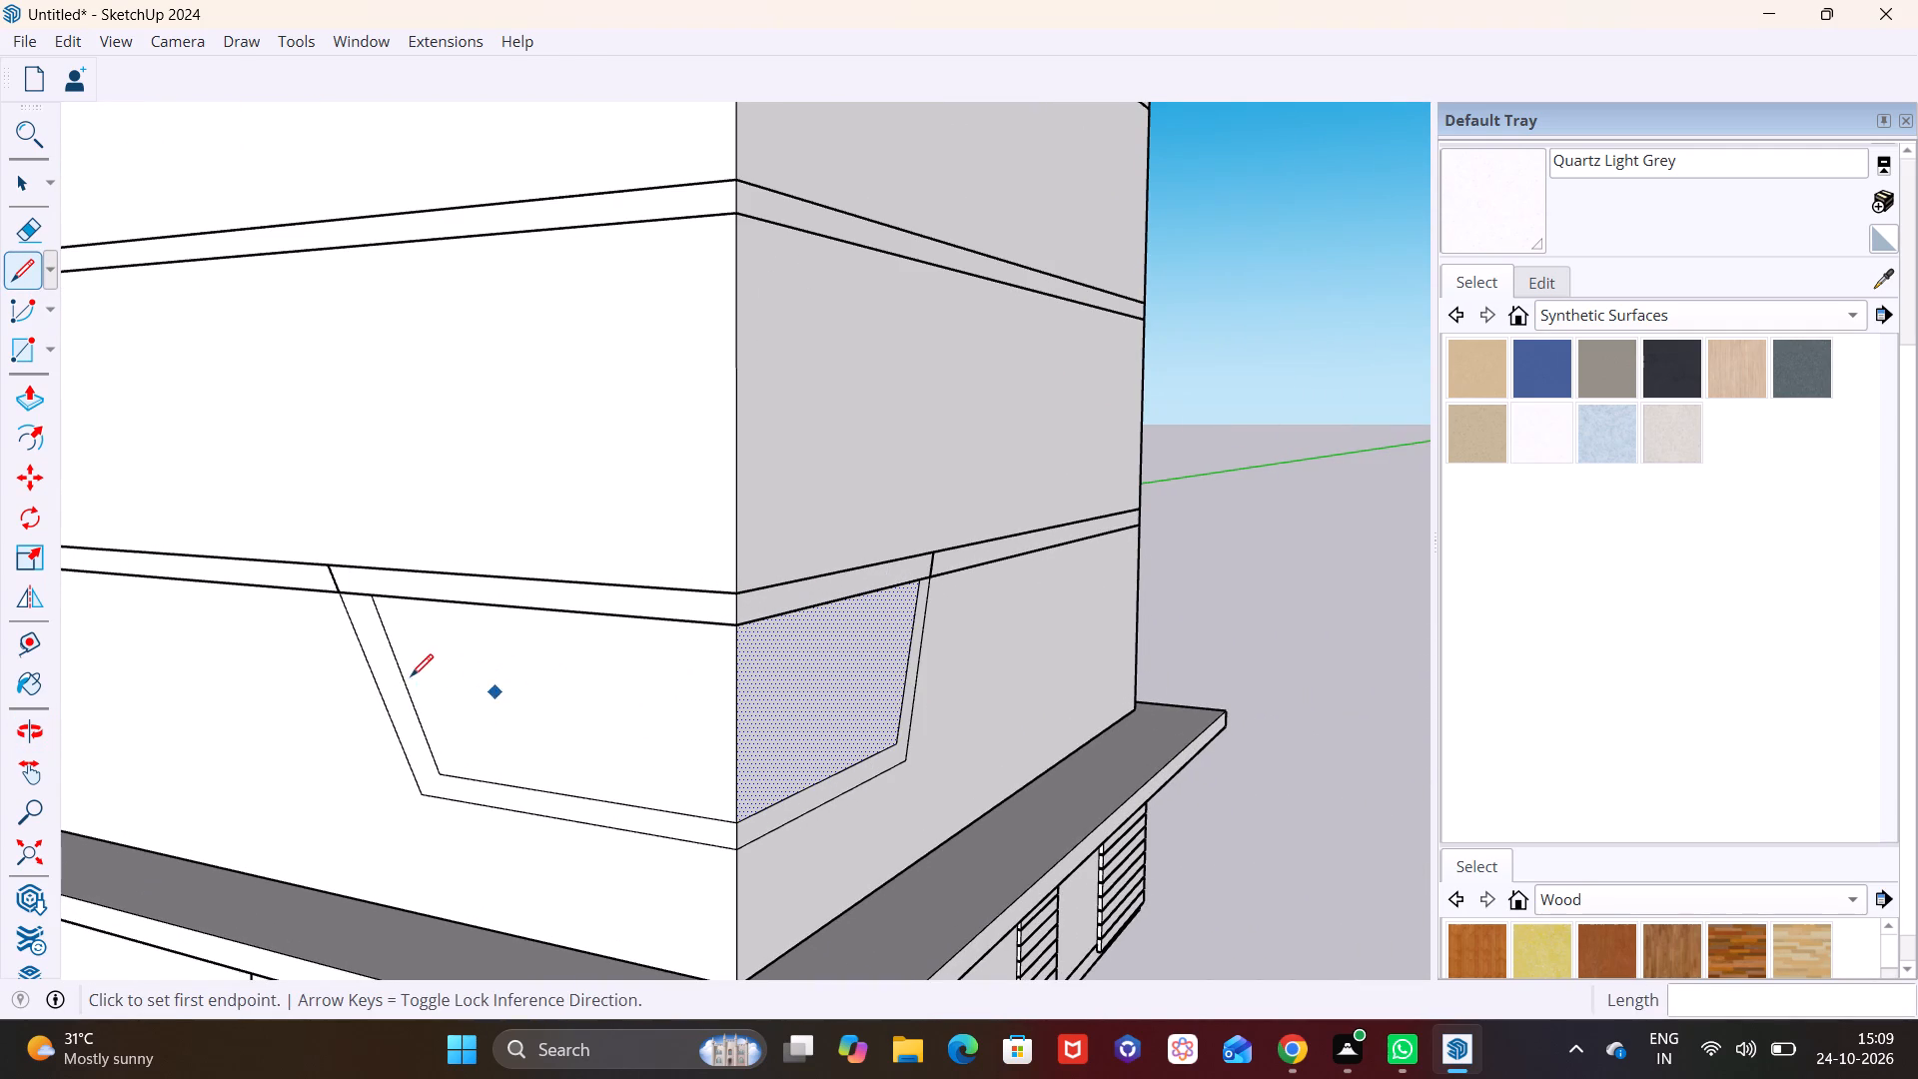
{"action": "key", "text": "space"}
{"action": "left_click", "coordinate": [396, 671]}
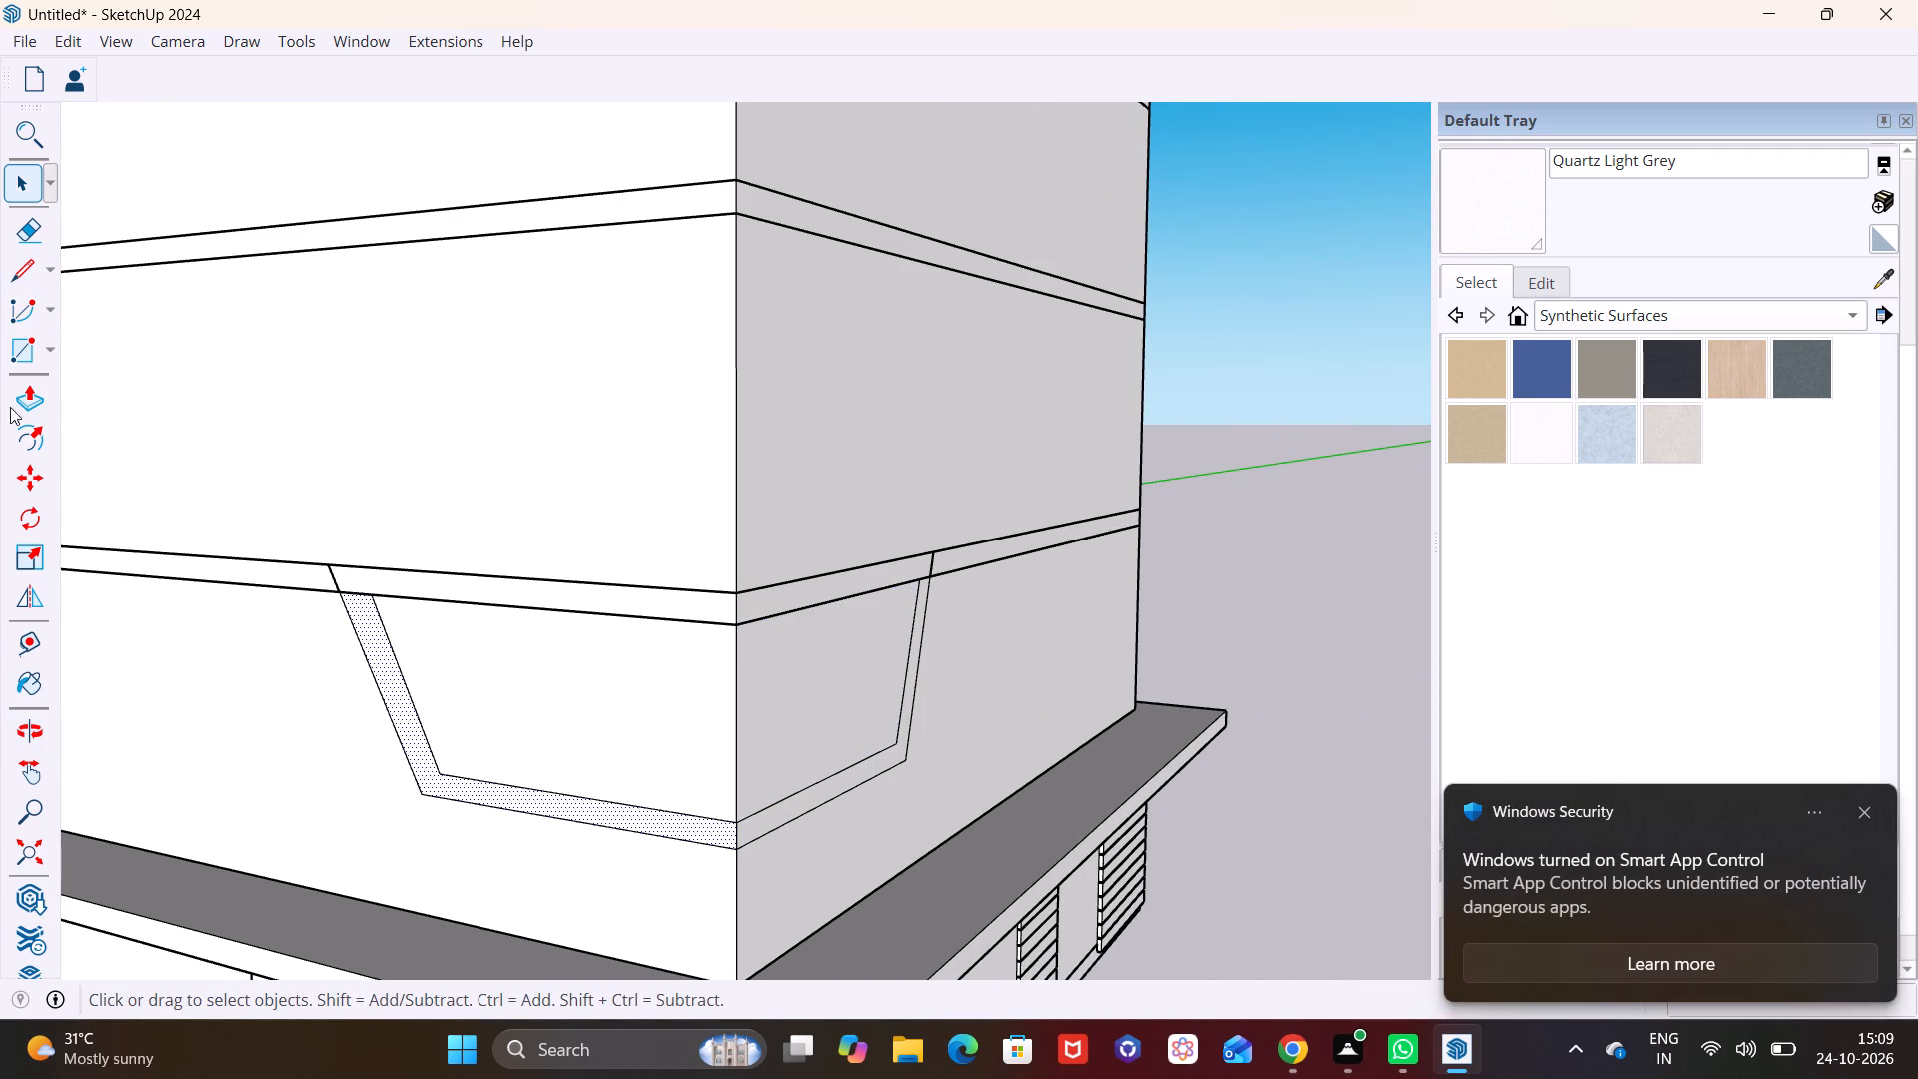
{"action": "left_click", "coordinate": [25, 400]}
{"action": "left_click", "coordinate": [400, 700]}
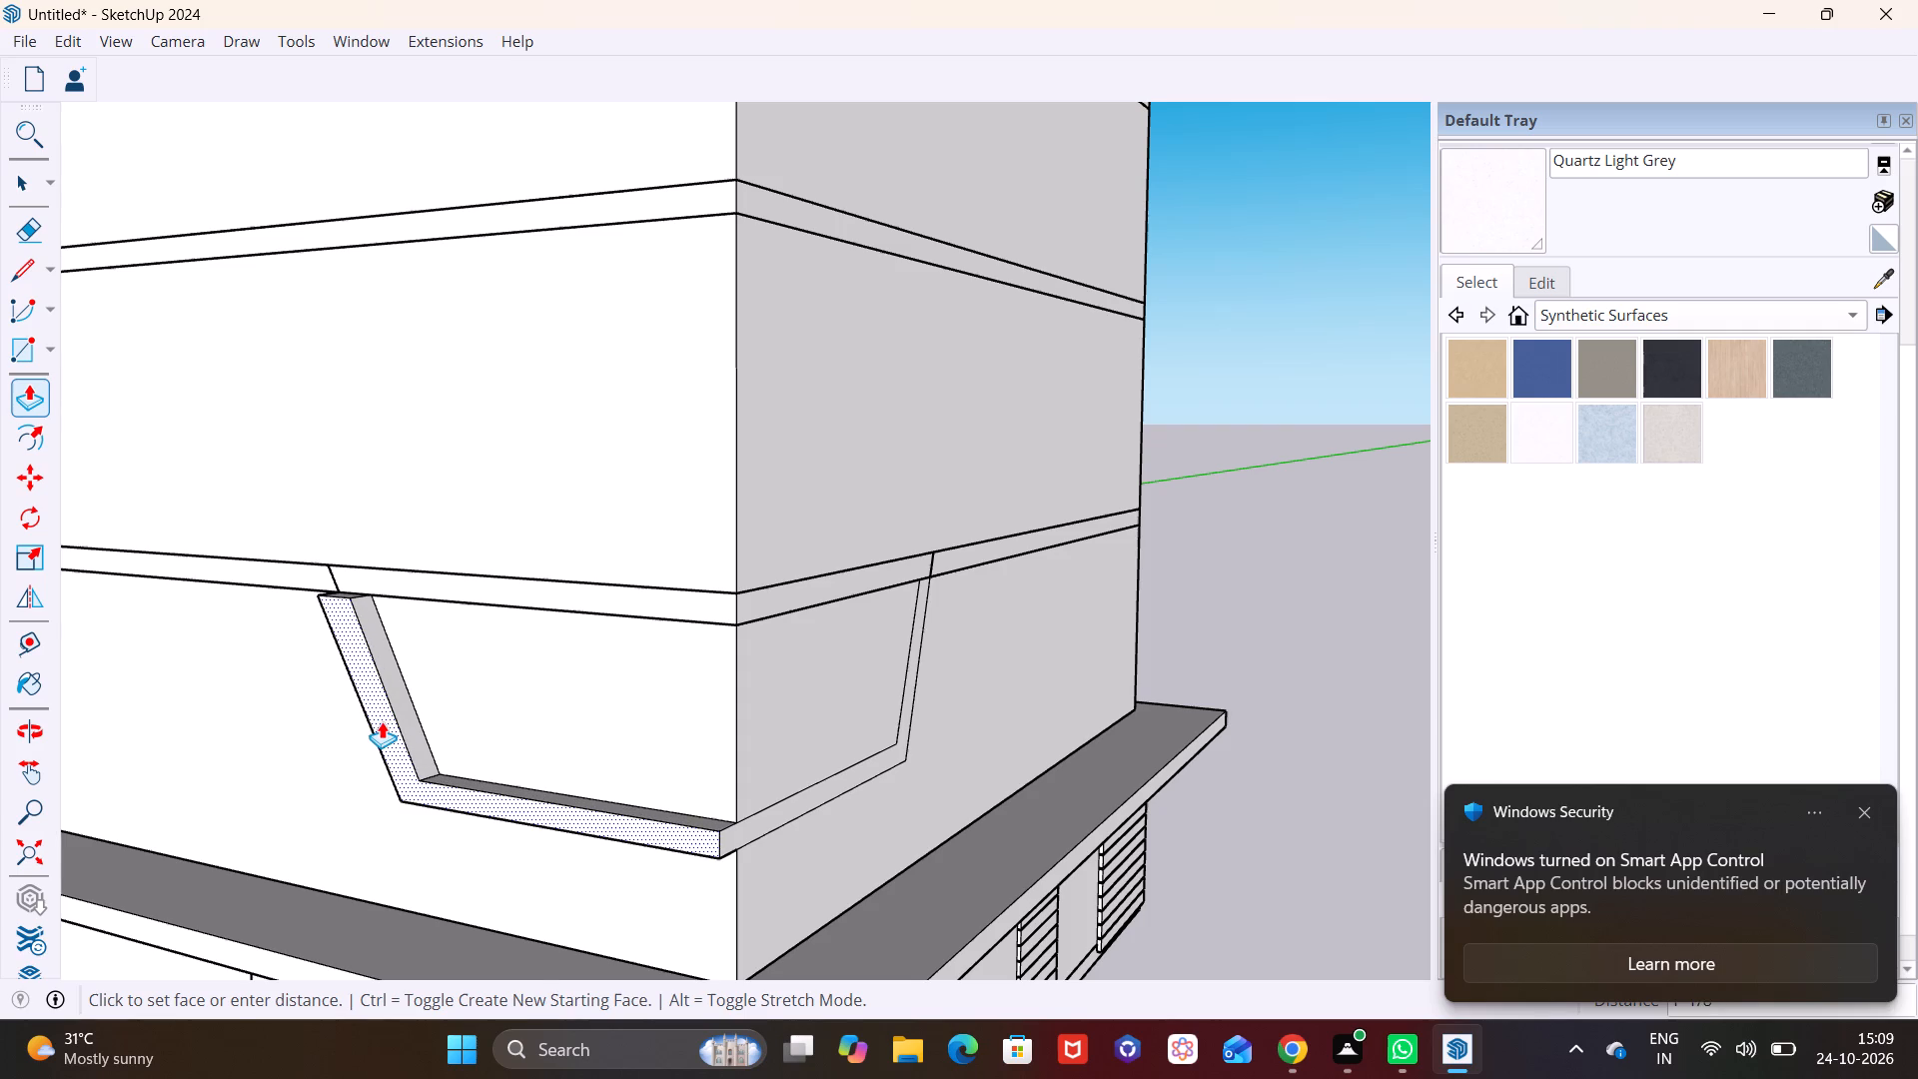
{"action": "left_click", "coordinate": [382, 721]}
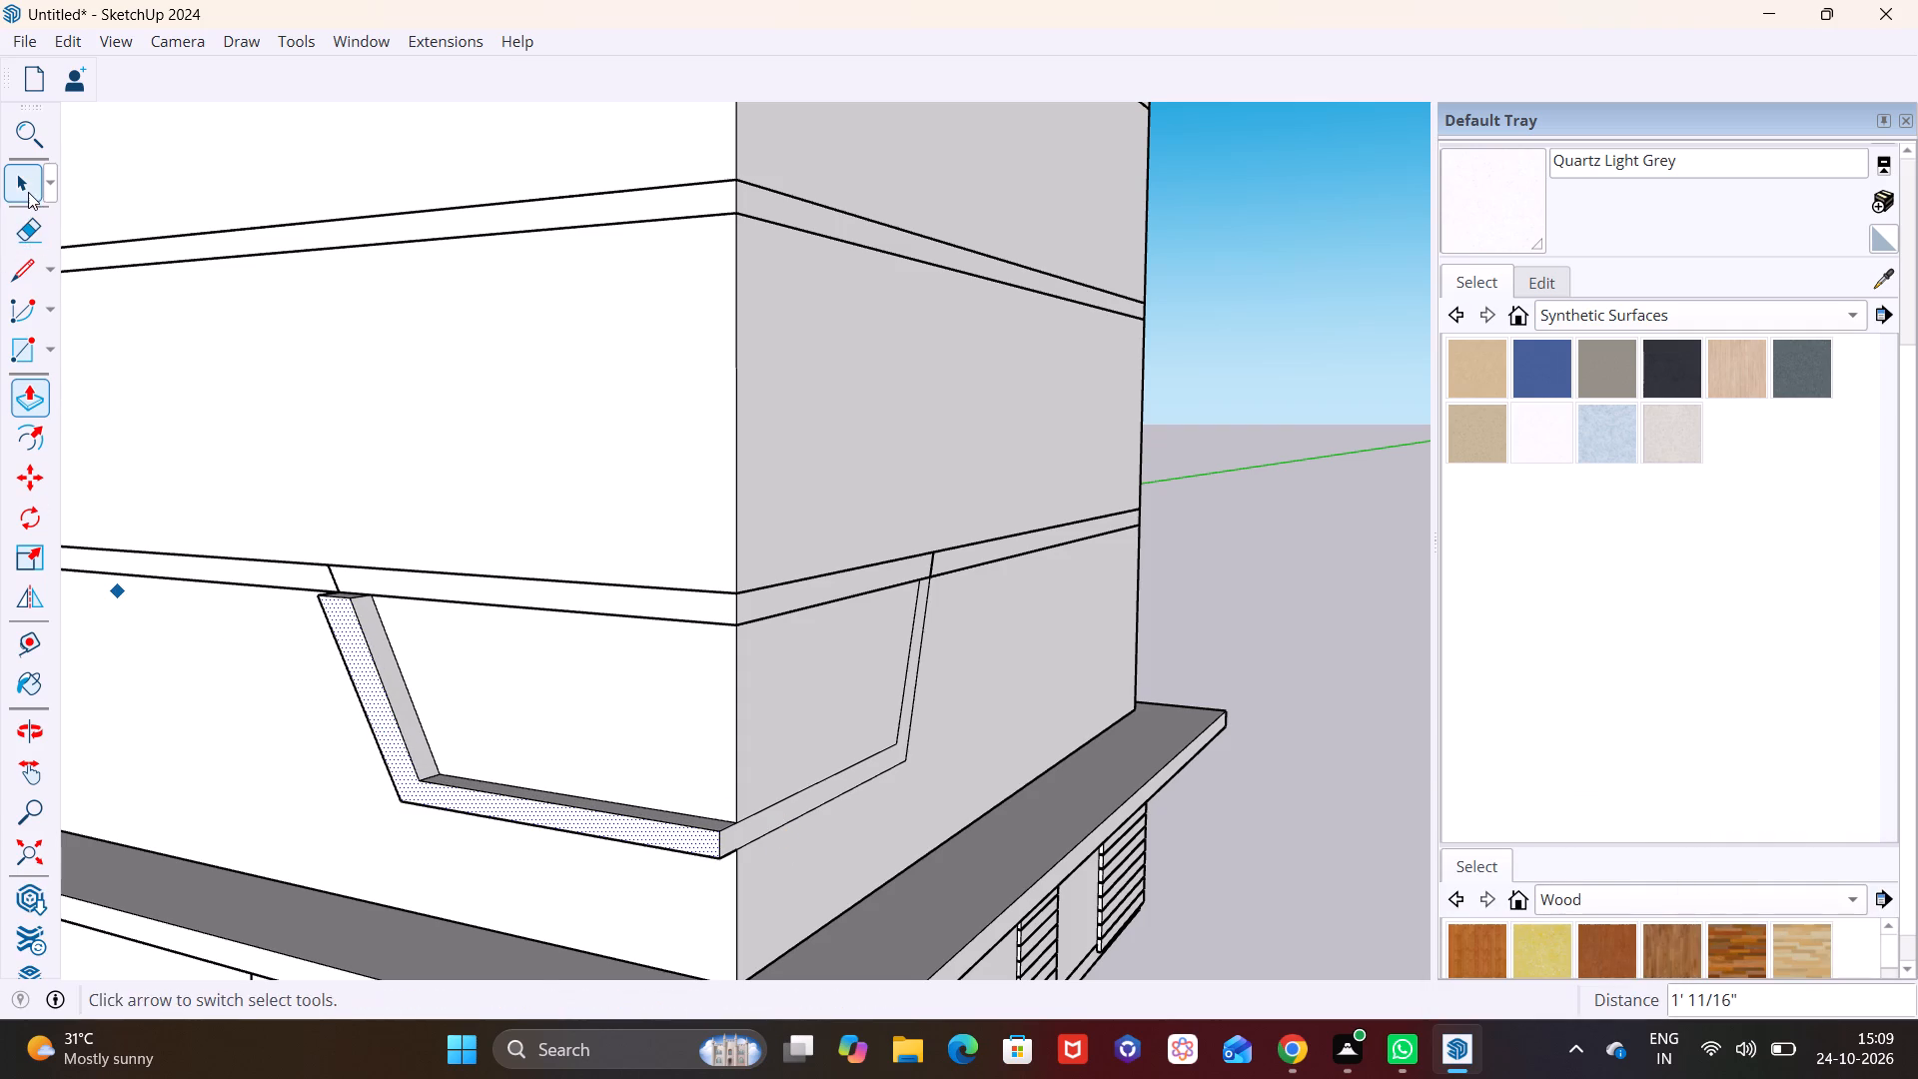
Push/Pull the border strip on the first panel outward about 1' 4" around the building corner.
{"action": "left_click", "coordinate": [28, 192]}
{"action": "left_click", "coordinate": [780, 809]}
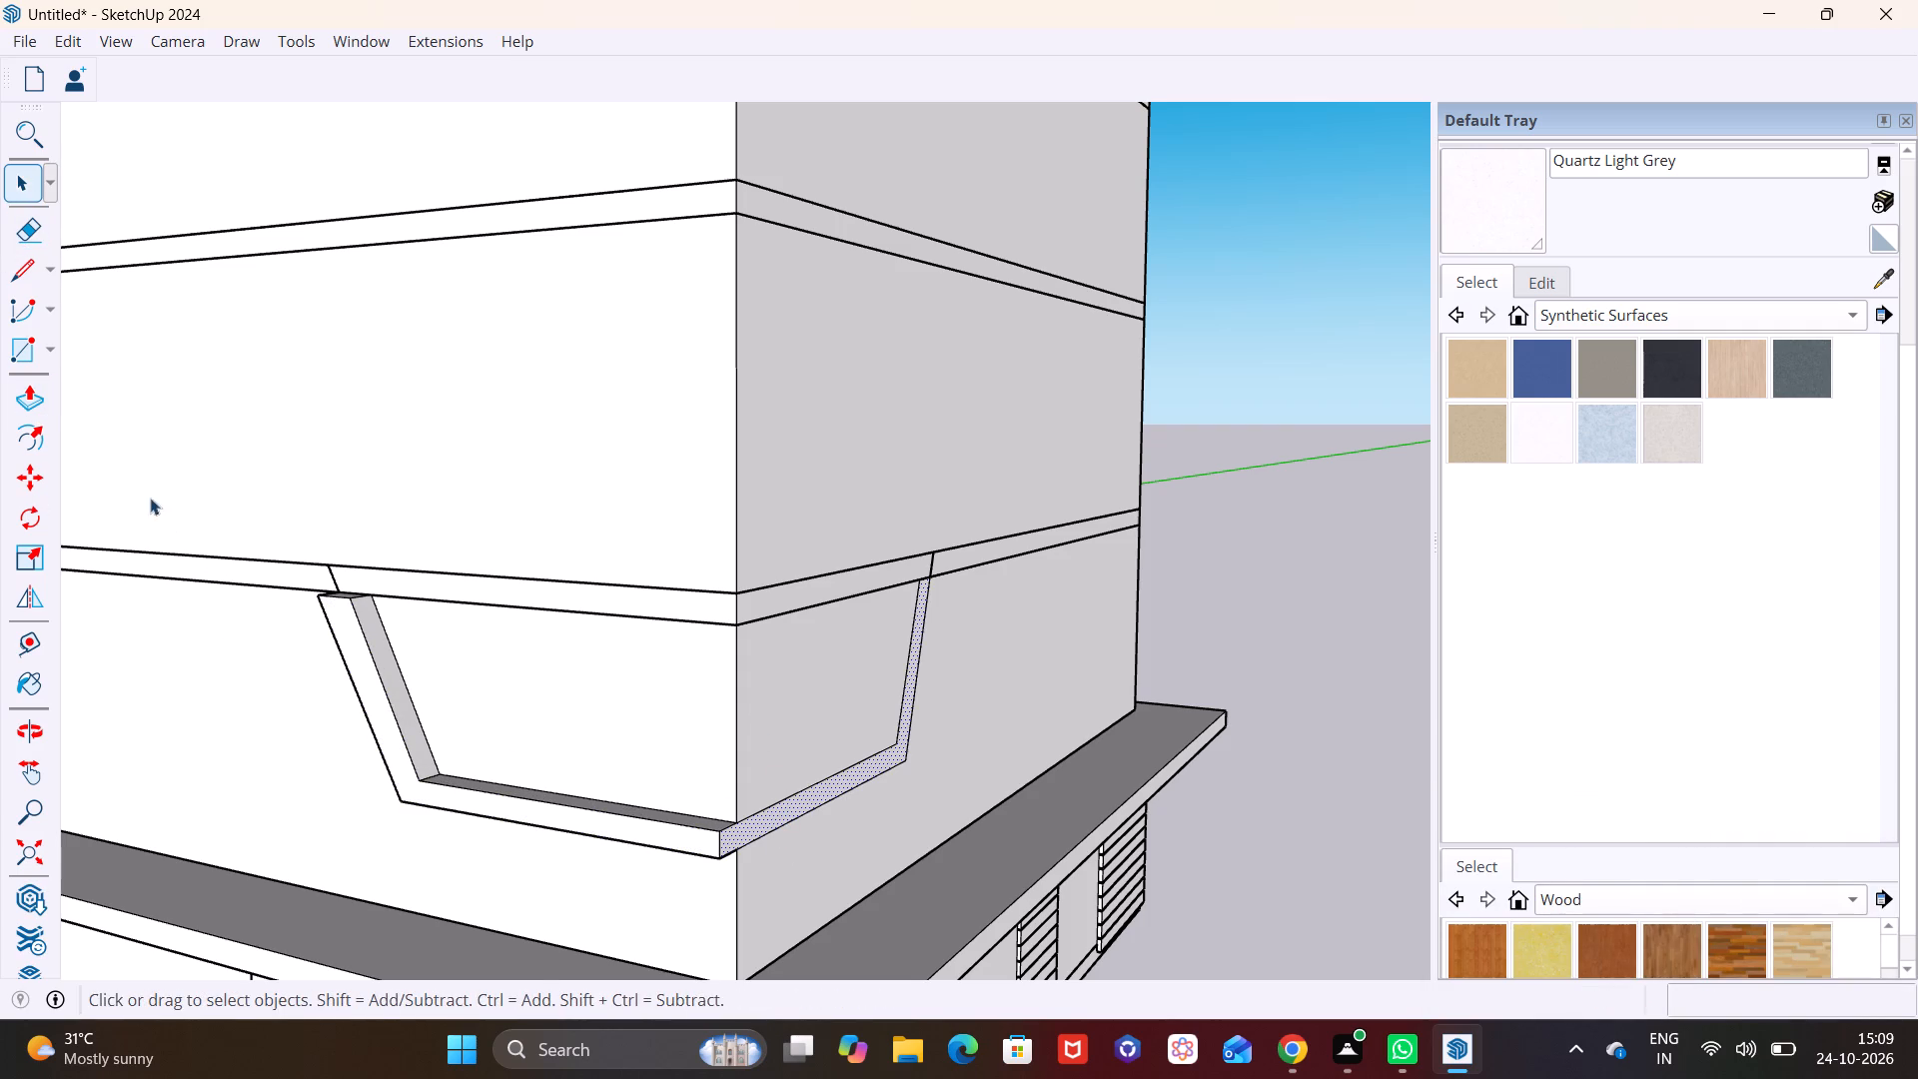
{"action": "left_click", "coordinate": [23, 378]}
{"action": "left_click", "coordinate": [774, 813]}
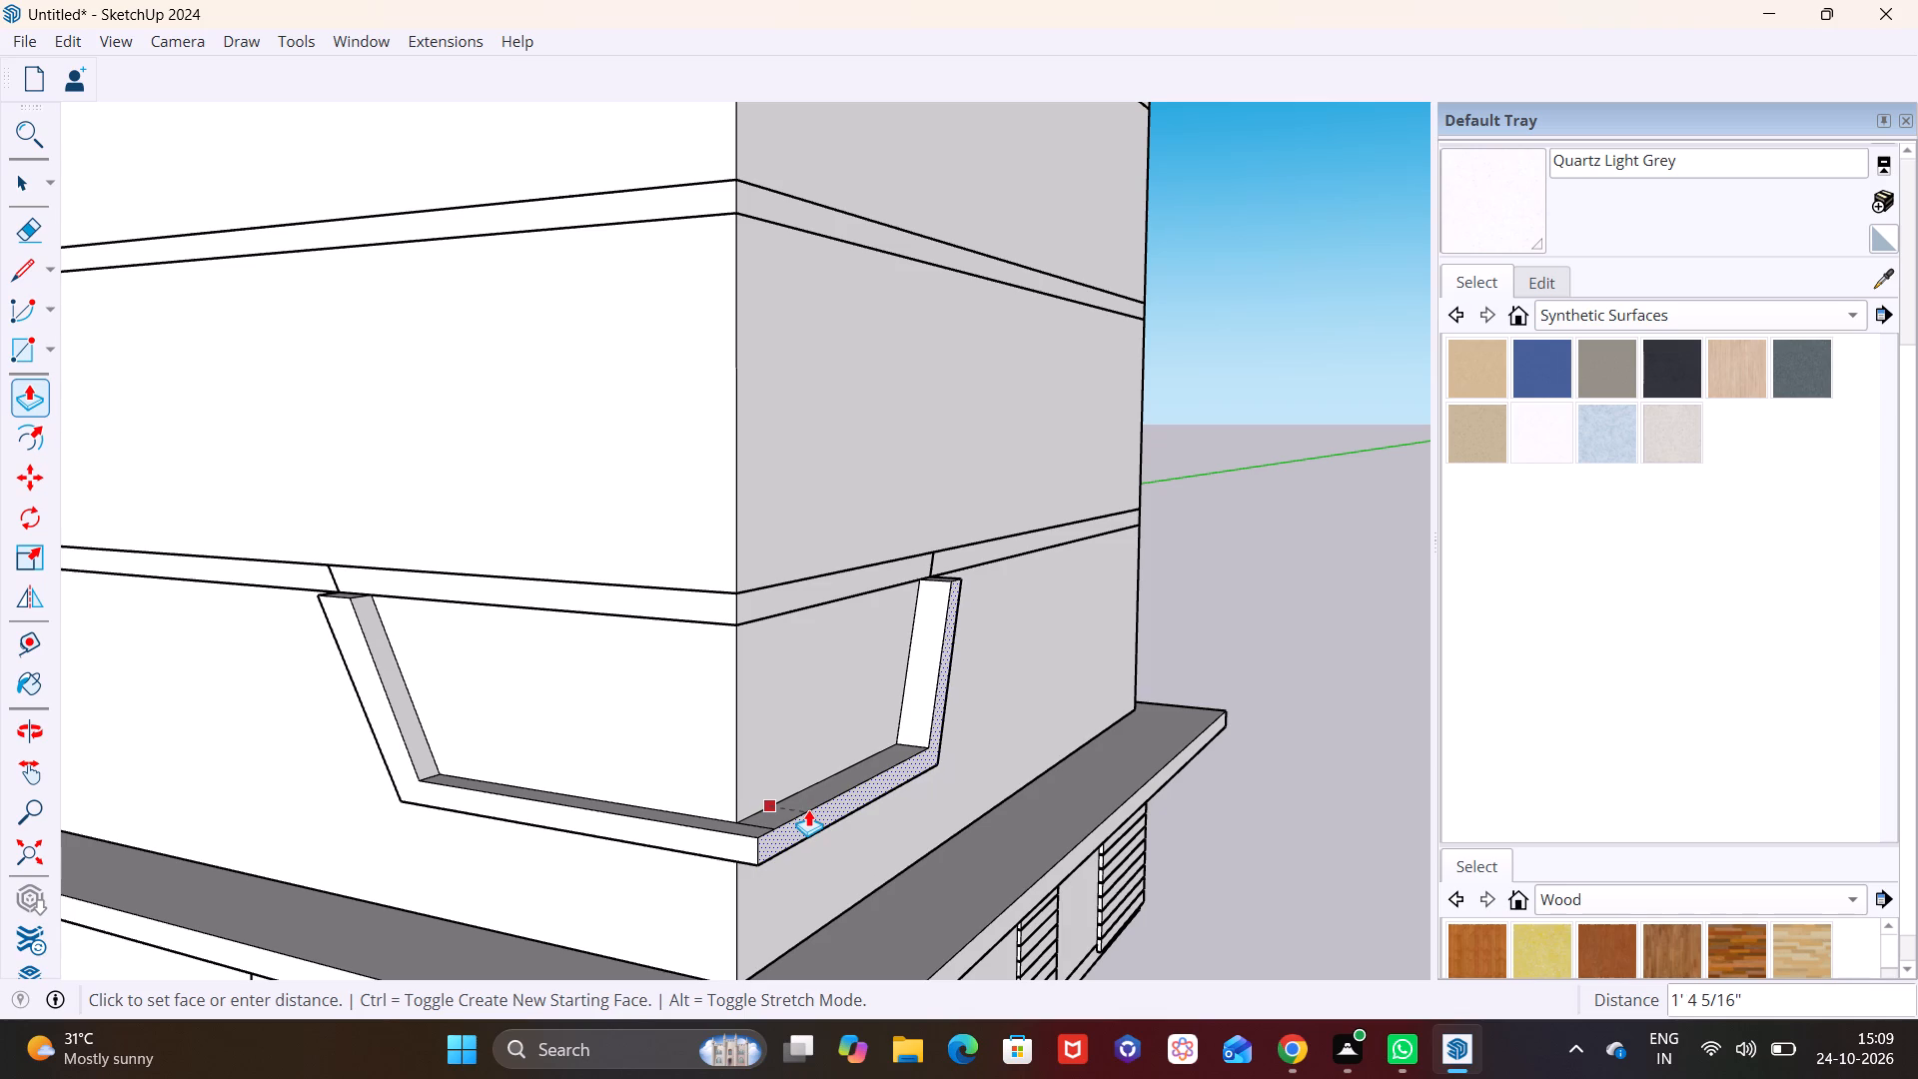
{"action": "left_click", "coordinate": [808, 809]}
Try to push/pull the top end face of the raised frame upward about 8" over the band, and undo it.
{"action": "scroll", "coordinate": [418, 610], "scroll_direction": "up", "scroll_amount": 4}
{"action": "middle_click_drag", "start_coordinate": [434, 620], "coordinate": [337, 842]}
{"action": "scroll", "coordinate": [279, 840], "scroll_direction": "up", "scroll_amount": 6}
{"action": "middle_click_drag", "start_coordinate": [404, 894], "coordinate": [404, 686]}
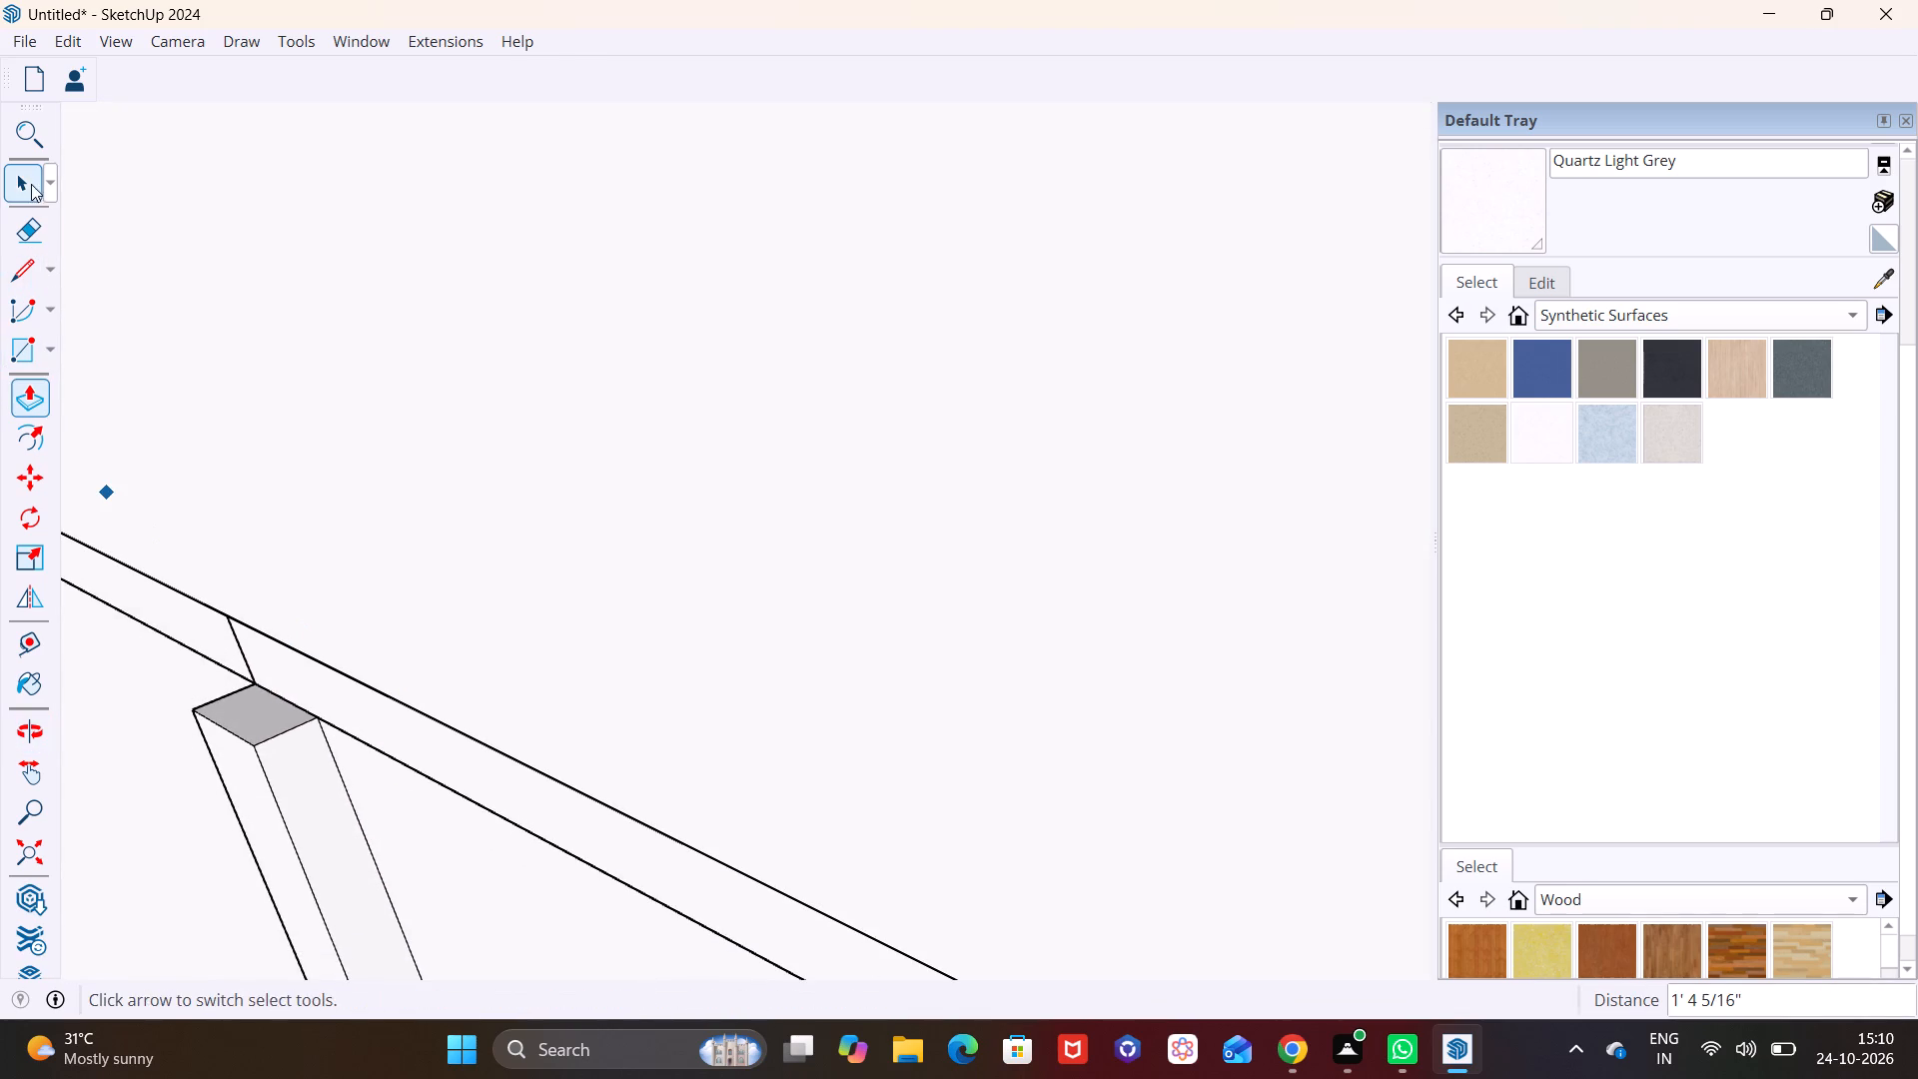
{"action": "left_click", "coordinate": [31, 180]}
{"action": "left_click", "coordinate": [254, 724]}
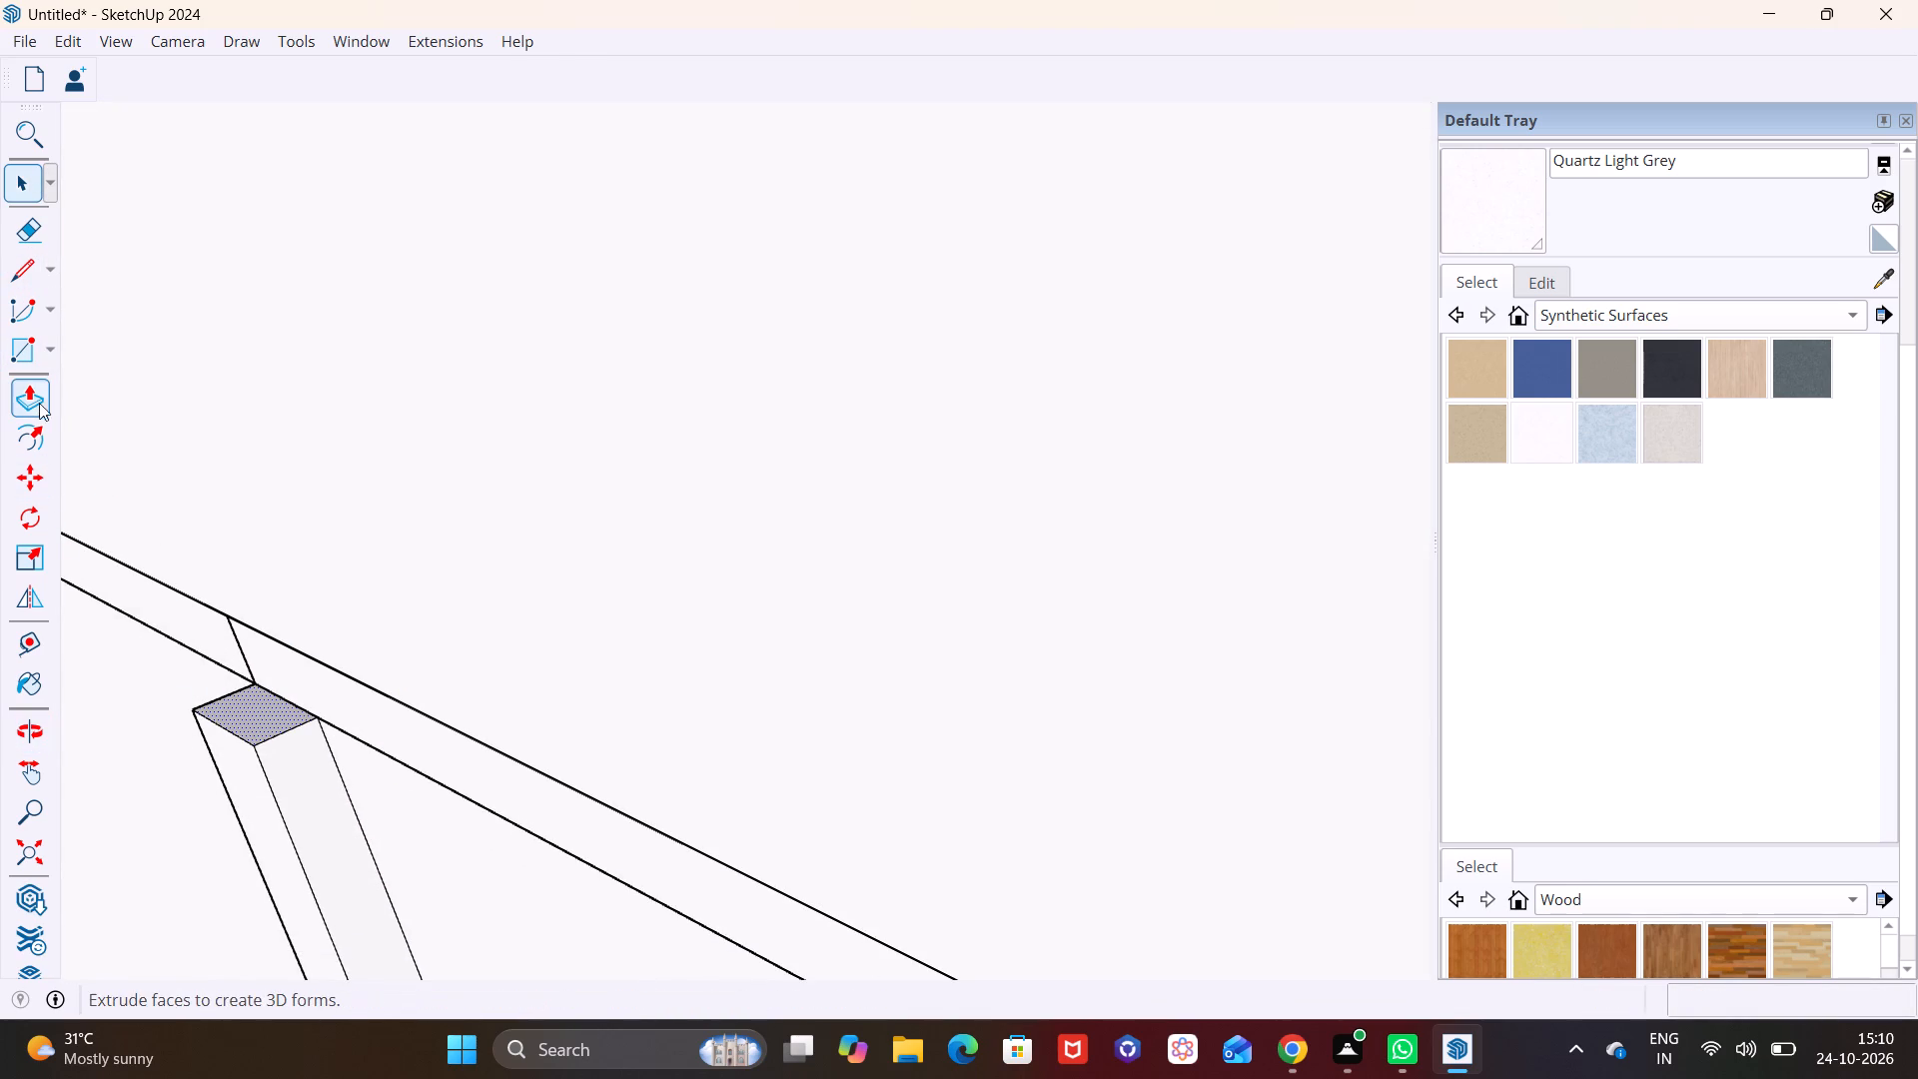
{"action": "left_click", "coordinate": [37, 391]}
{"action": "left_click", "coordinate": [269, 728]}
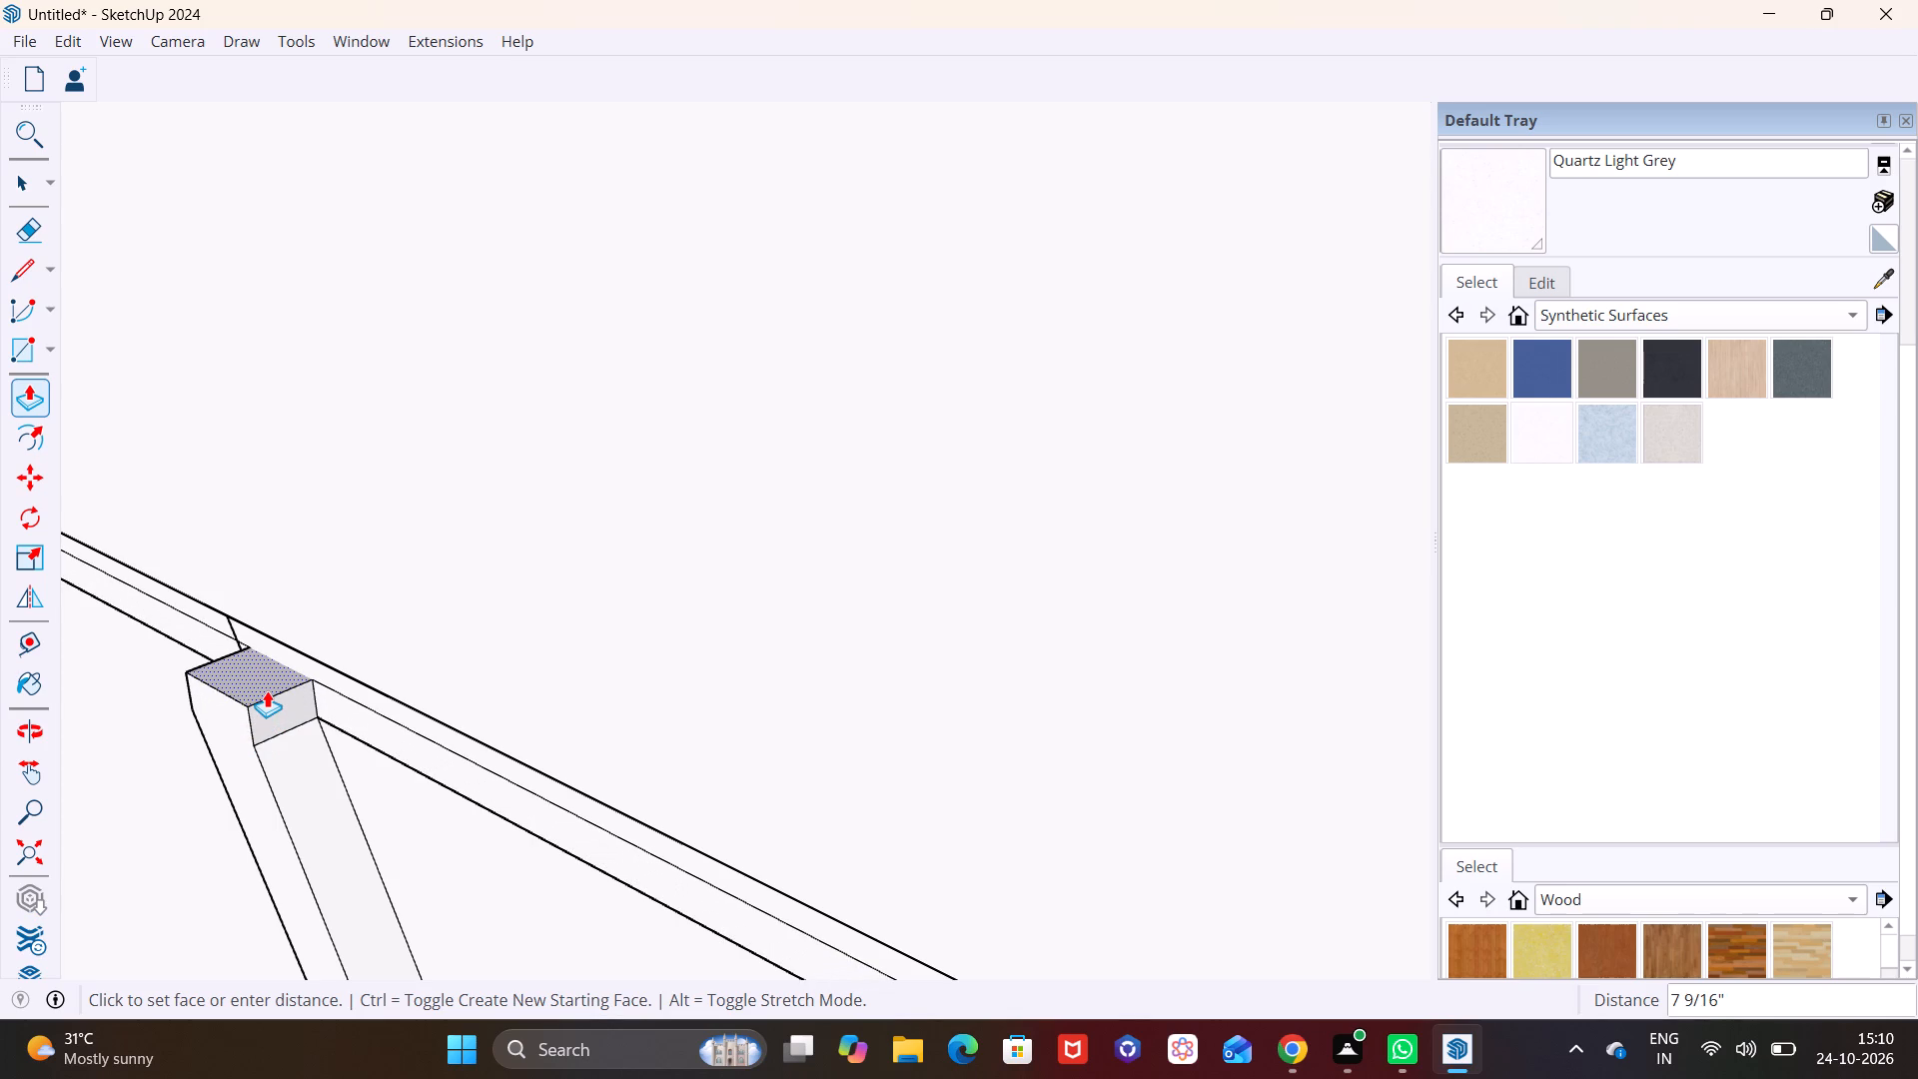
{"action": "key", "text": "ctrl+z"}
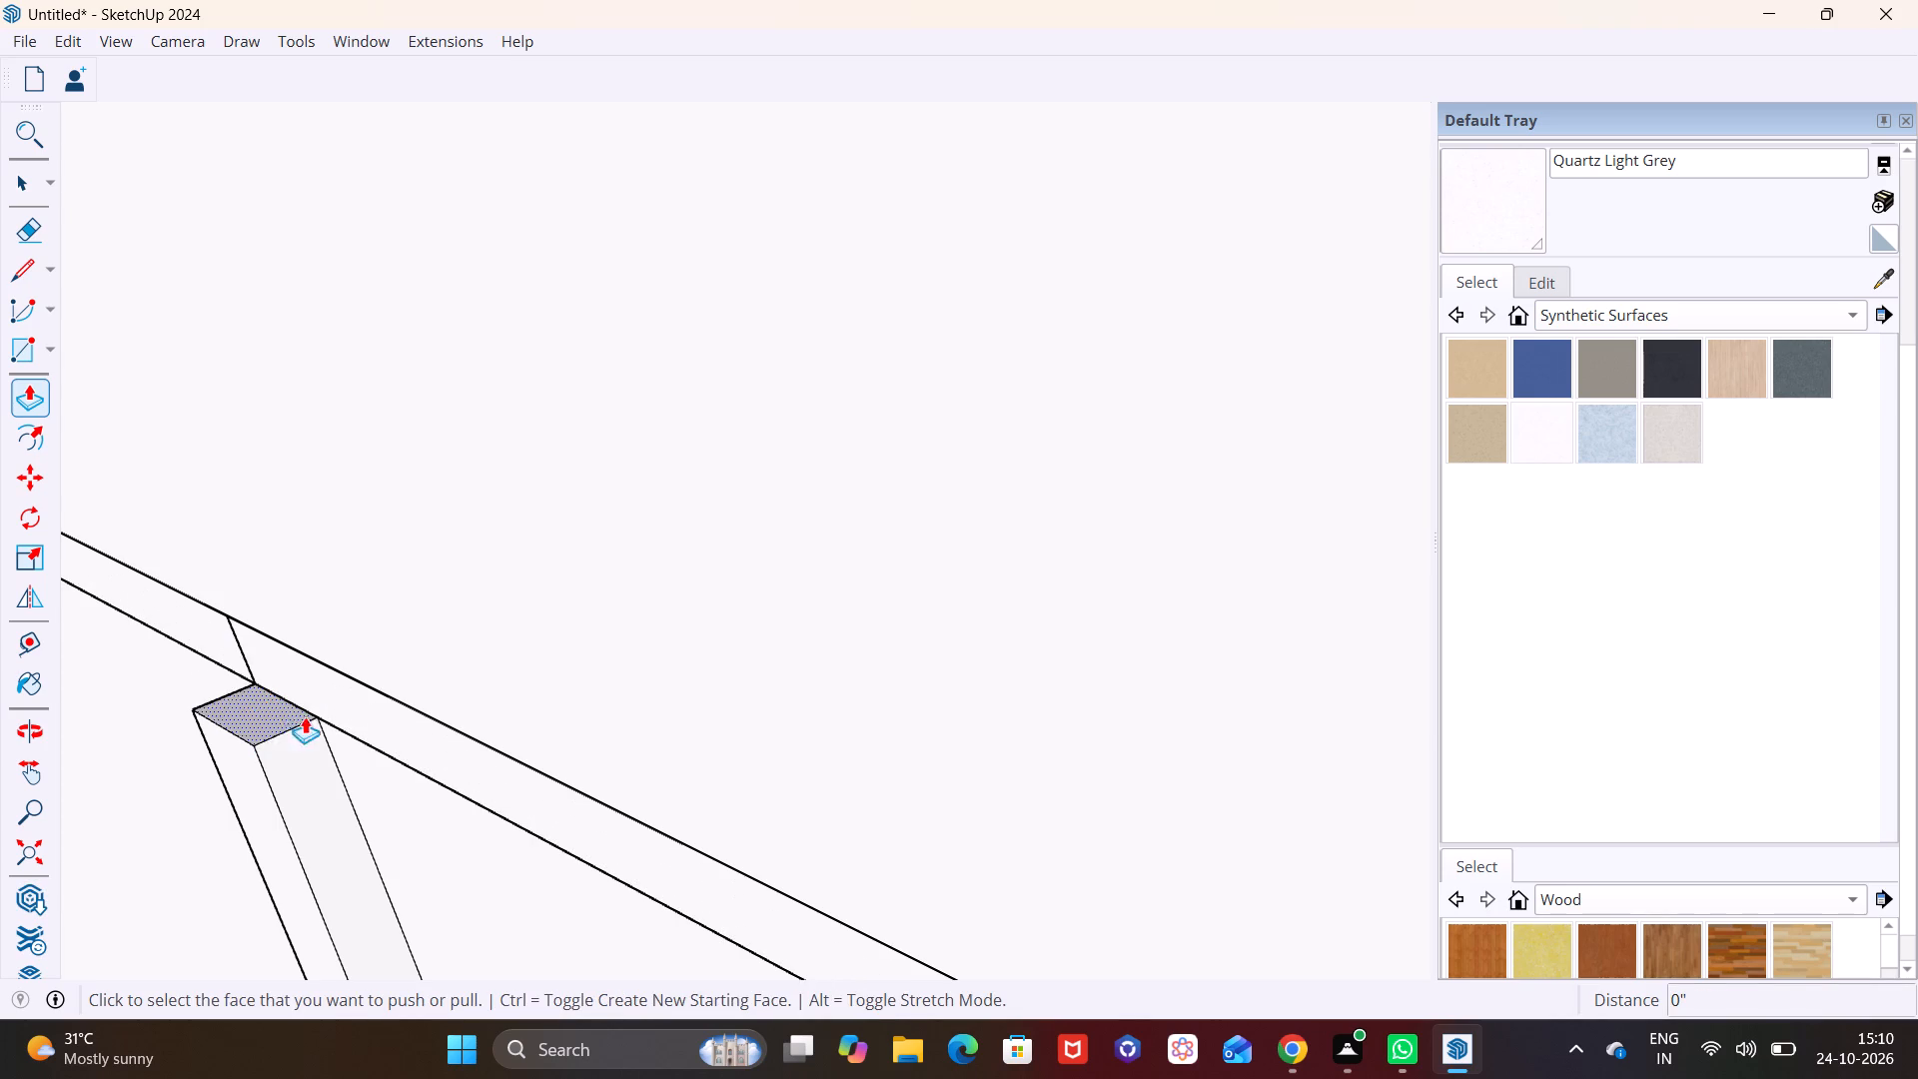
Draw a slanted line across the band from the raised frame's inner top corner to the band's upper edge.
{"action": "scroll", "coordinate": [313, 736], "scroll_direction": "down", "scroll_amount": 3}
{"action": "middle_click_drag", "start_coordinate": [324, 766], "coordinate": [436, 534]}
{"action": "scroll", "coordinate": [391, 604], "scroll_direction": "down", "scroll_amount": 3}
{"action": "middle_click_drag", "start_coordinate": [361, 615], "coordinate": [475, 735]}
{"action": "scroll", "coordinate": [460, 783], "scroll_direction": "up", "scroll_amount": 2}
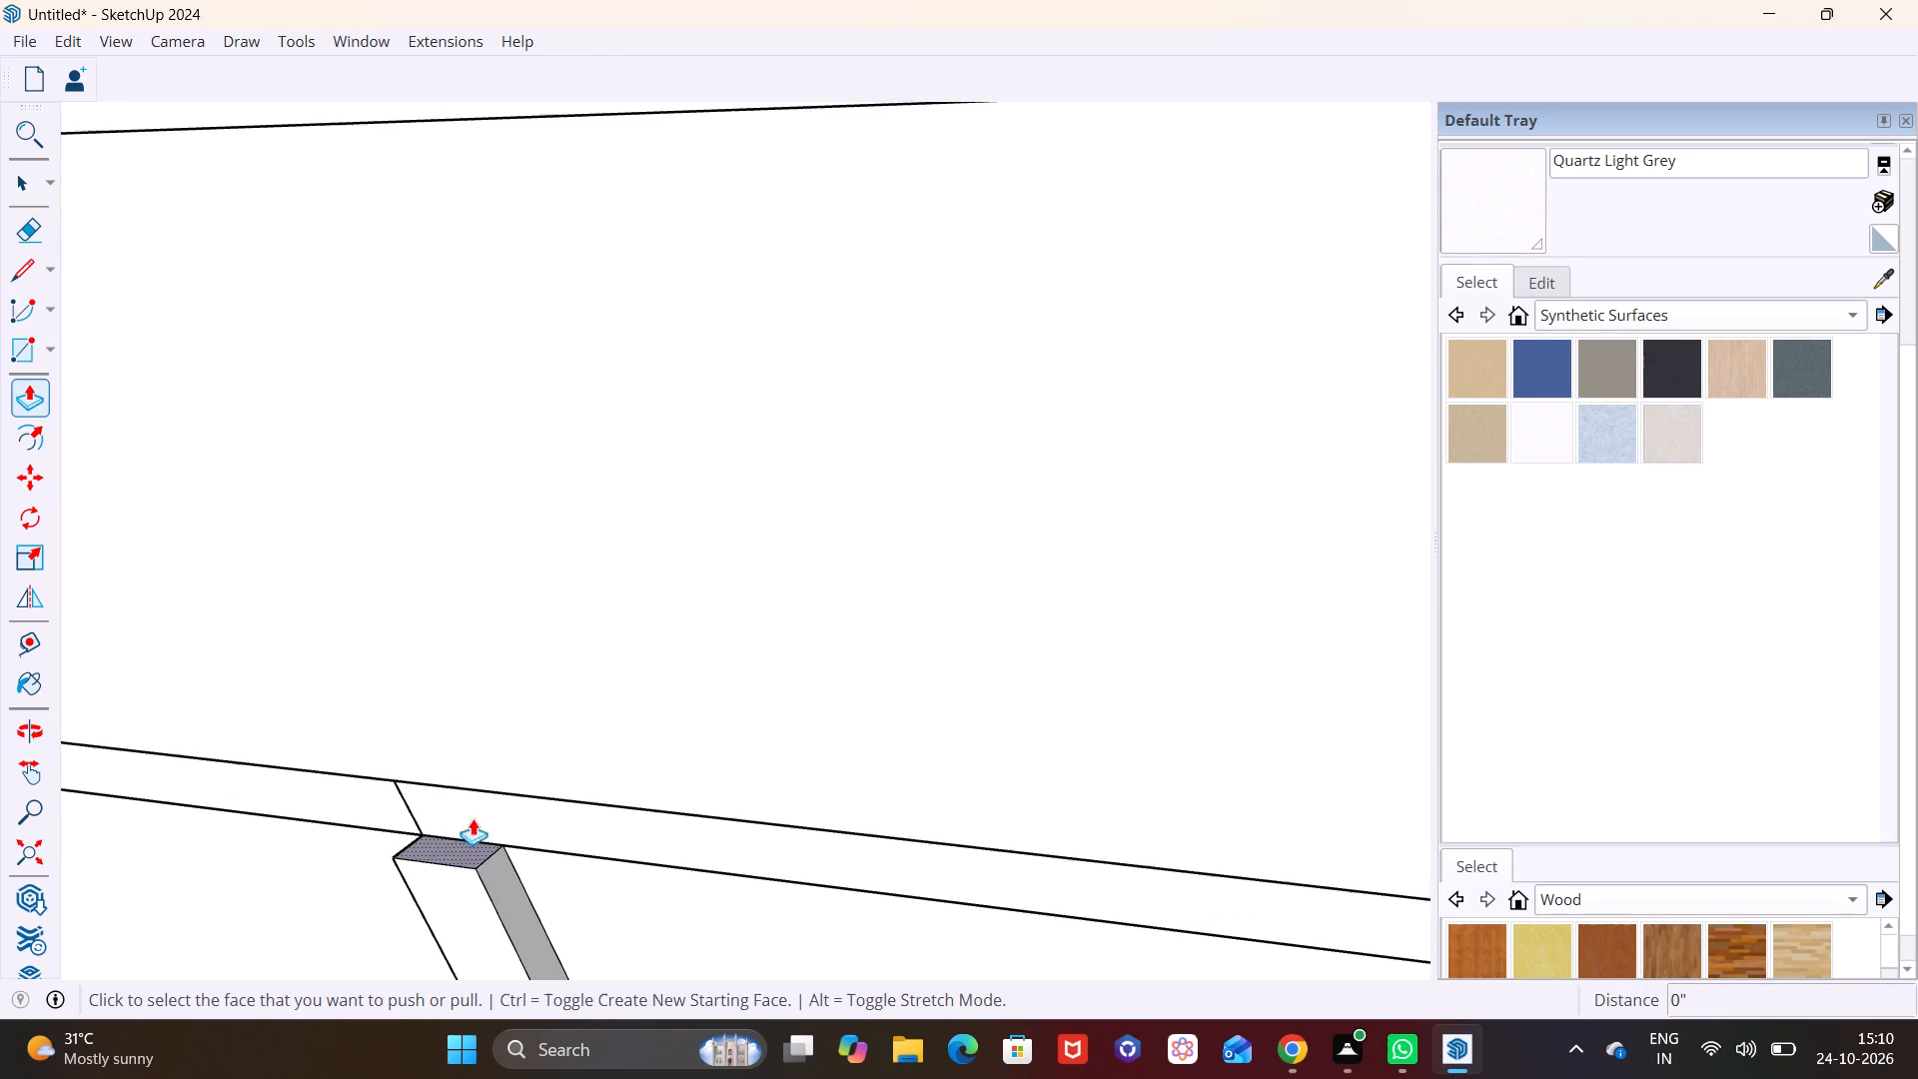
{"action": "scroll", "coordinate": [473, 818], "scroll_direction": "up", "scroll_amount": 2}
{"action": "left_click", "coordinate": [22, 283]}
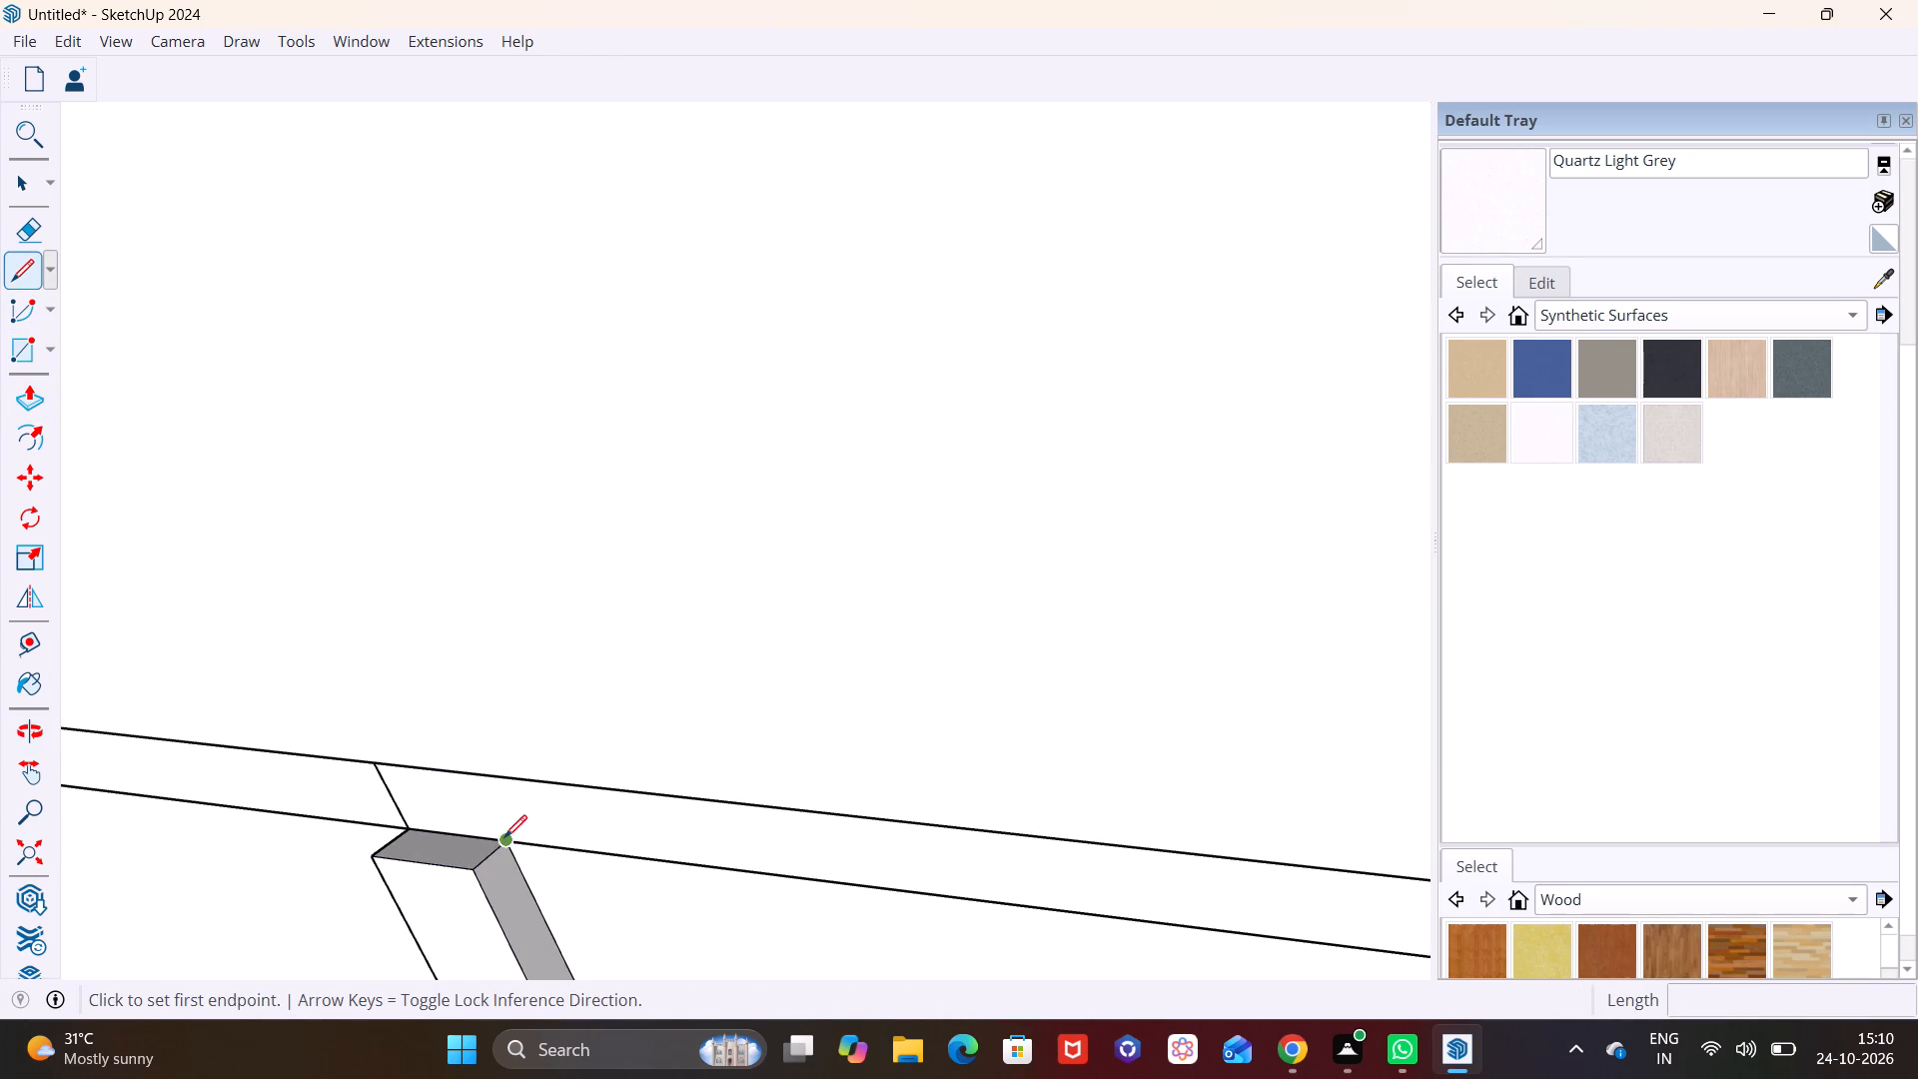
{"action": "left_click", "coordinate": [505, 837]}
{"action": "left_click", "coordinate": [465, 768]}
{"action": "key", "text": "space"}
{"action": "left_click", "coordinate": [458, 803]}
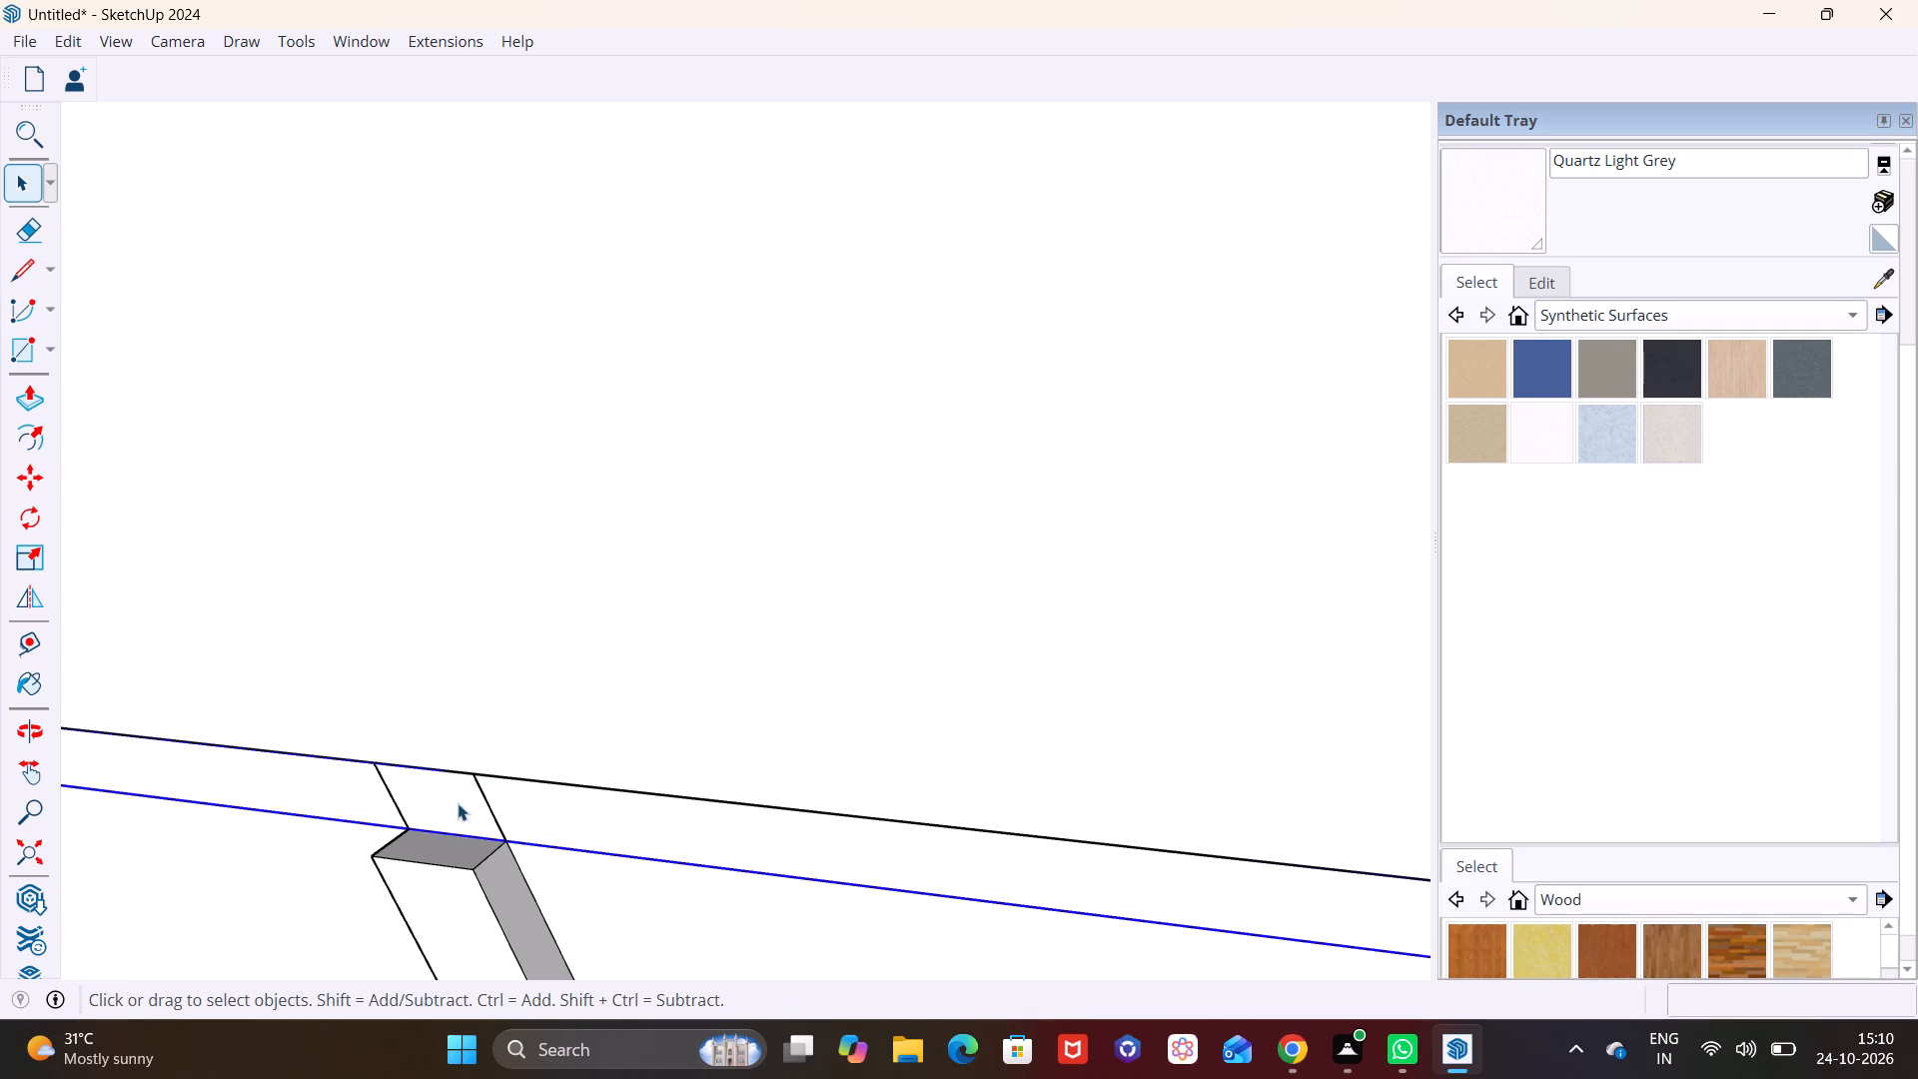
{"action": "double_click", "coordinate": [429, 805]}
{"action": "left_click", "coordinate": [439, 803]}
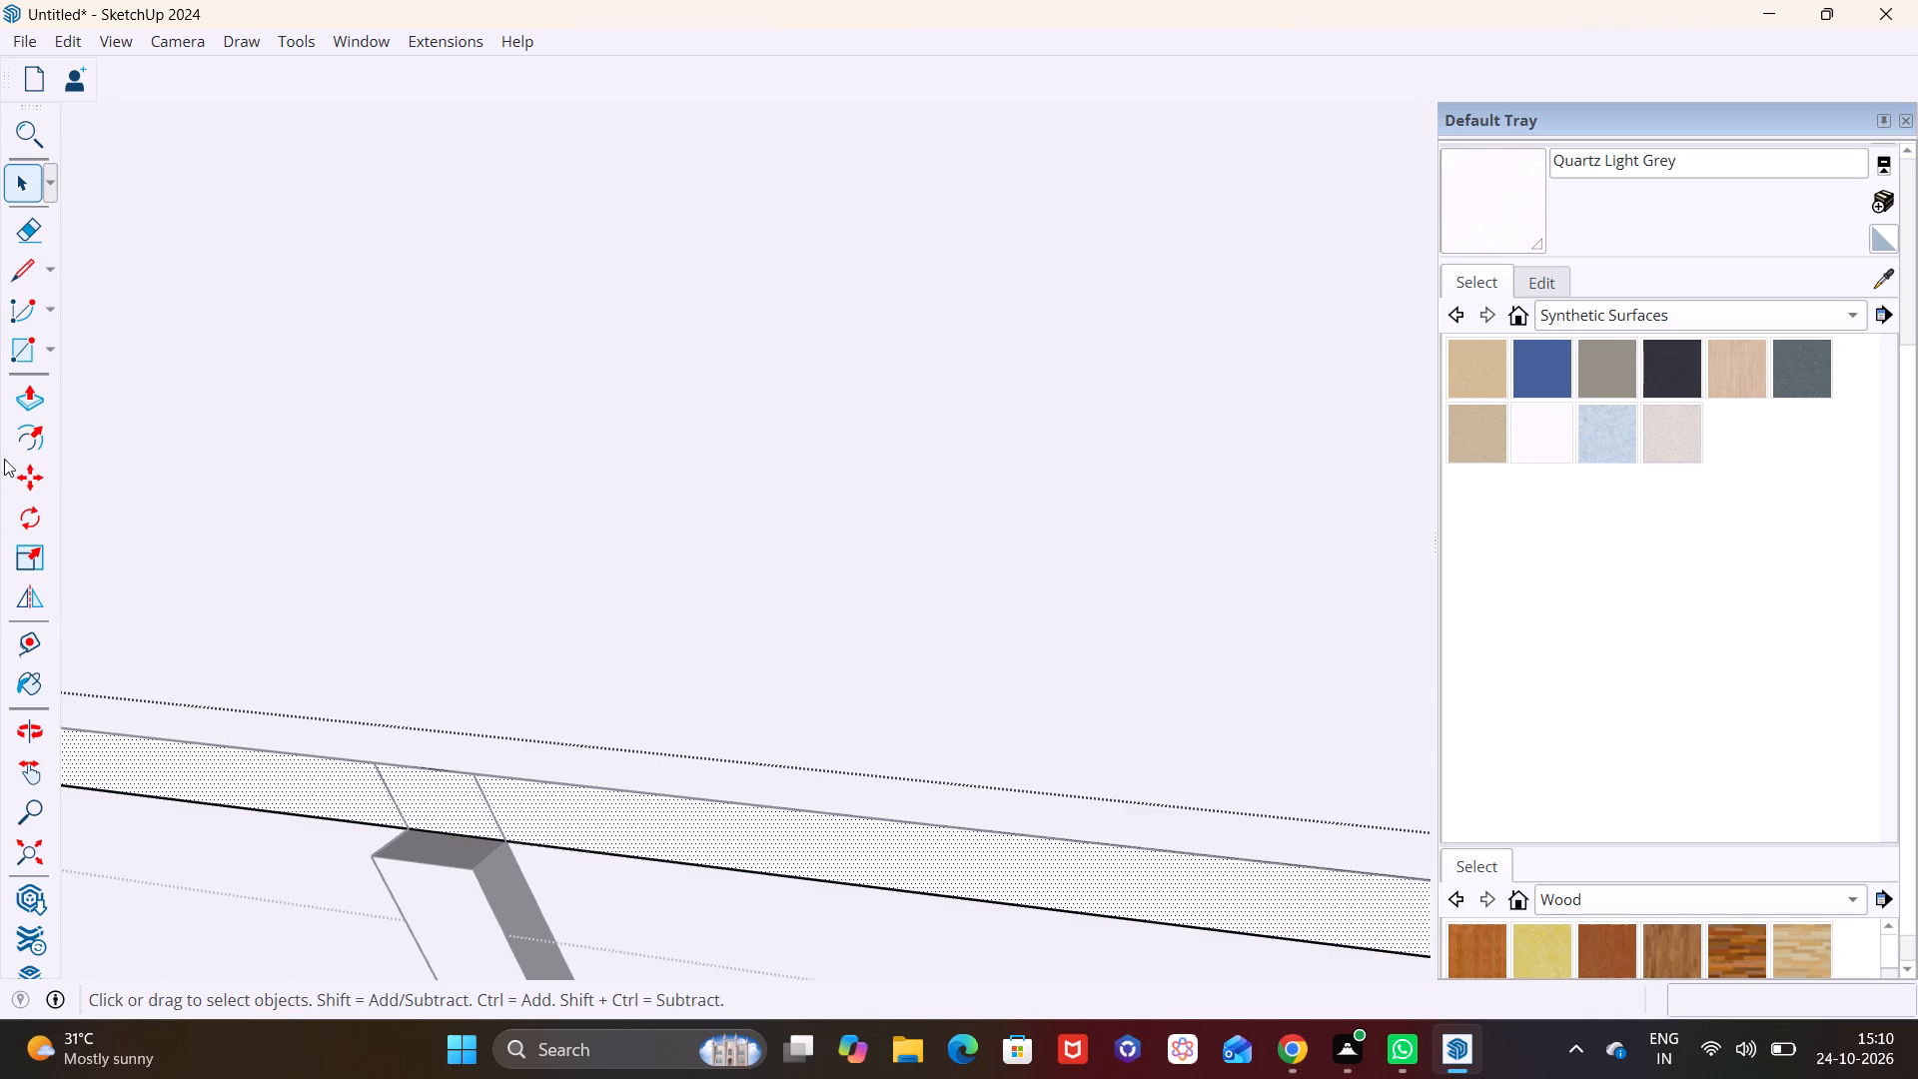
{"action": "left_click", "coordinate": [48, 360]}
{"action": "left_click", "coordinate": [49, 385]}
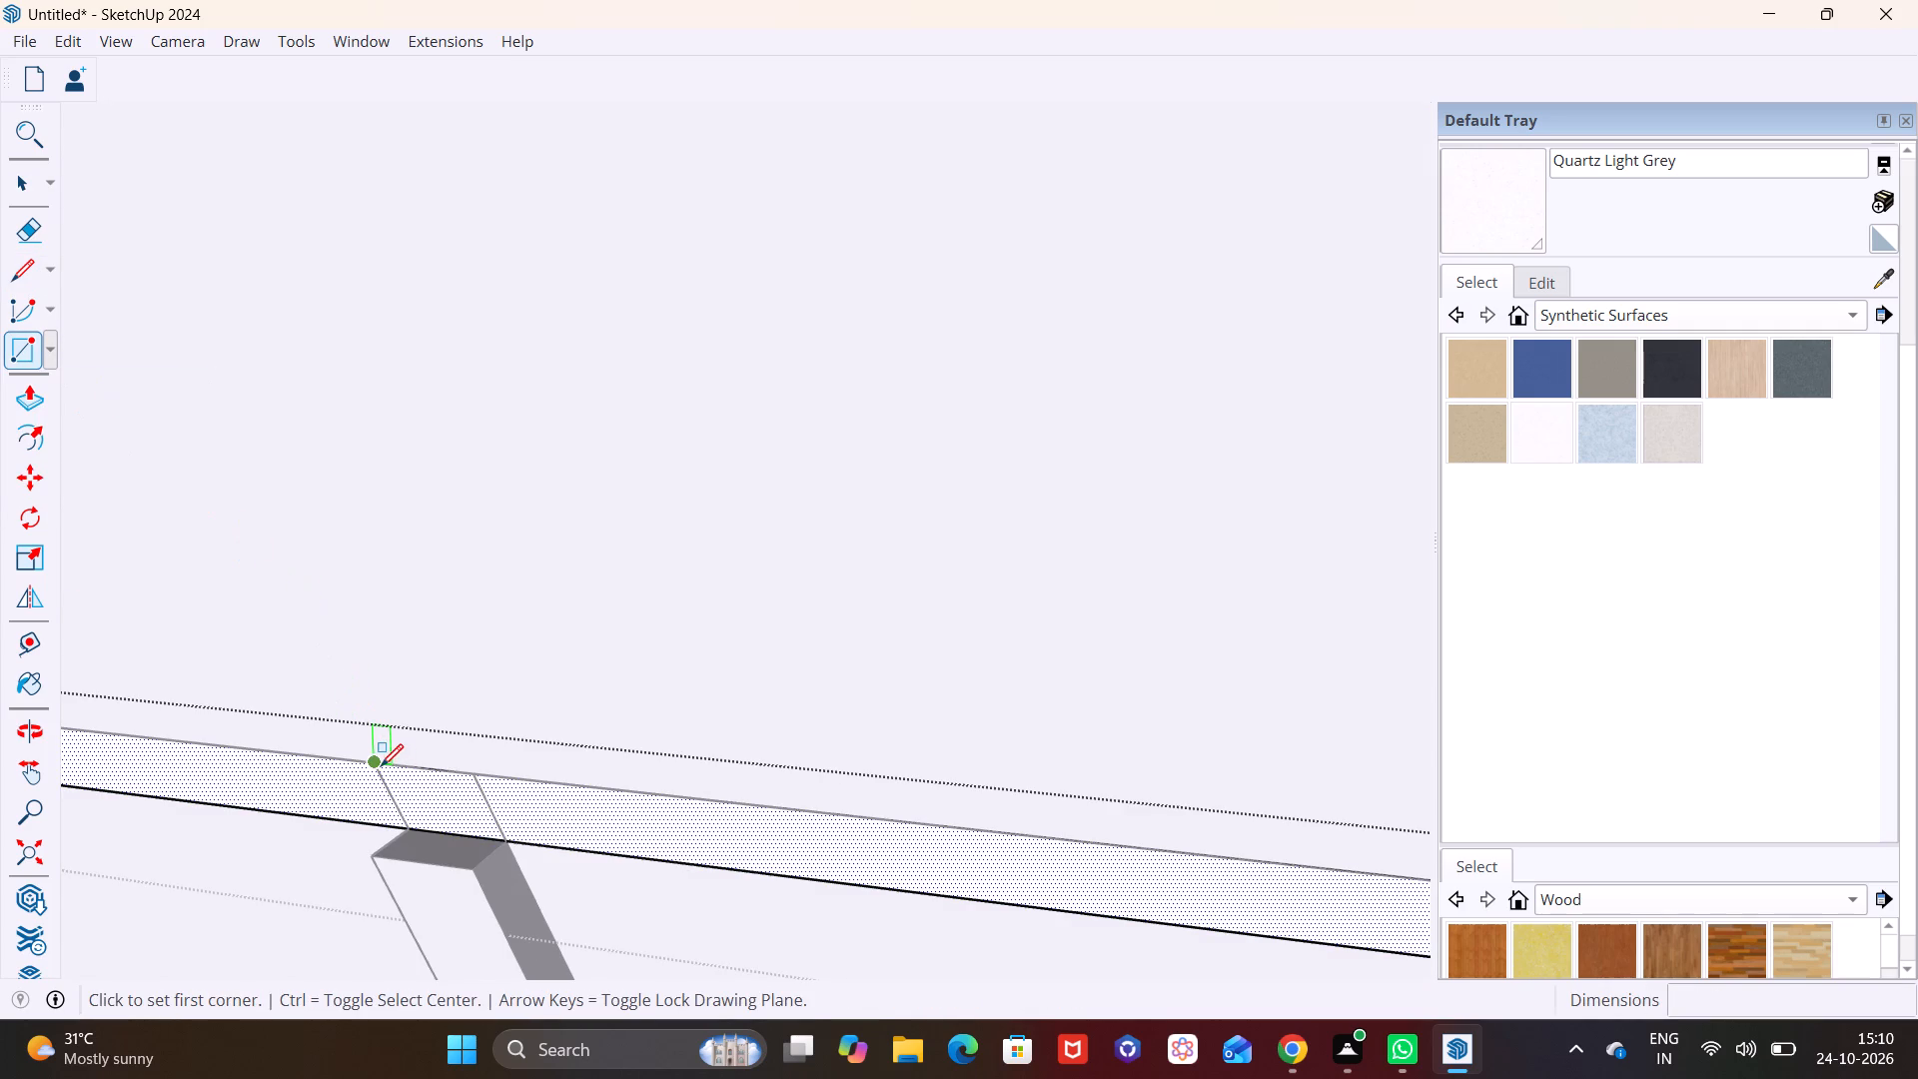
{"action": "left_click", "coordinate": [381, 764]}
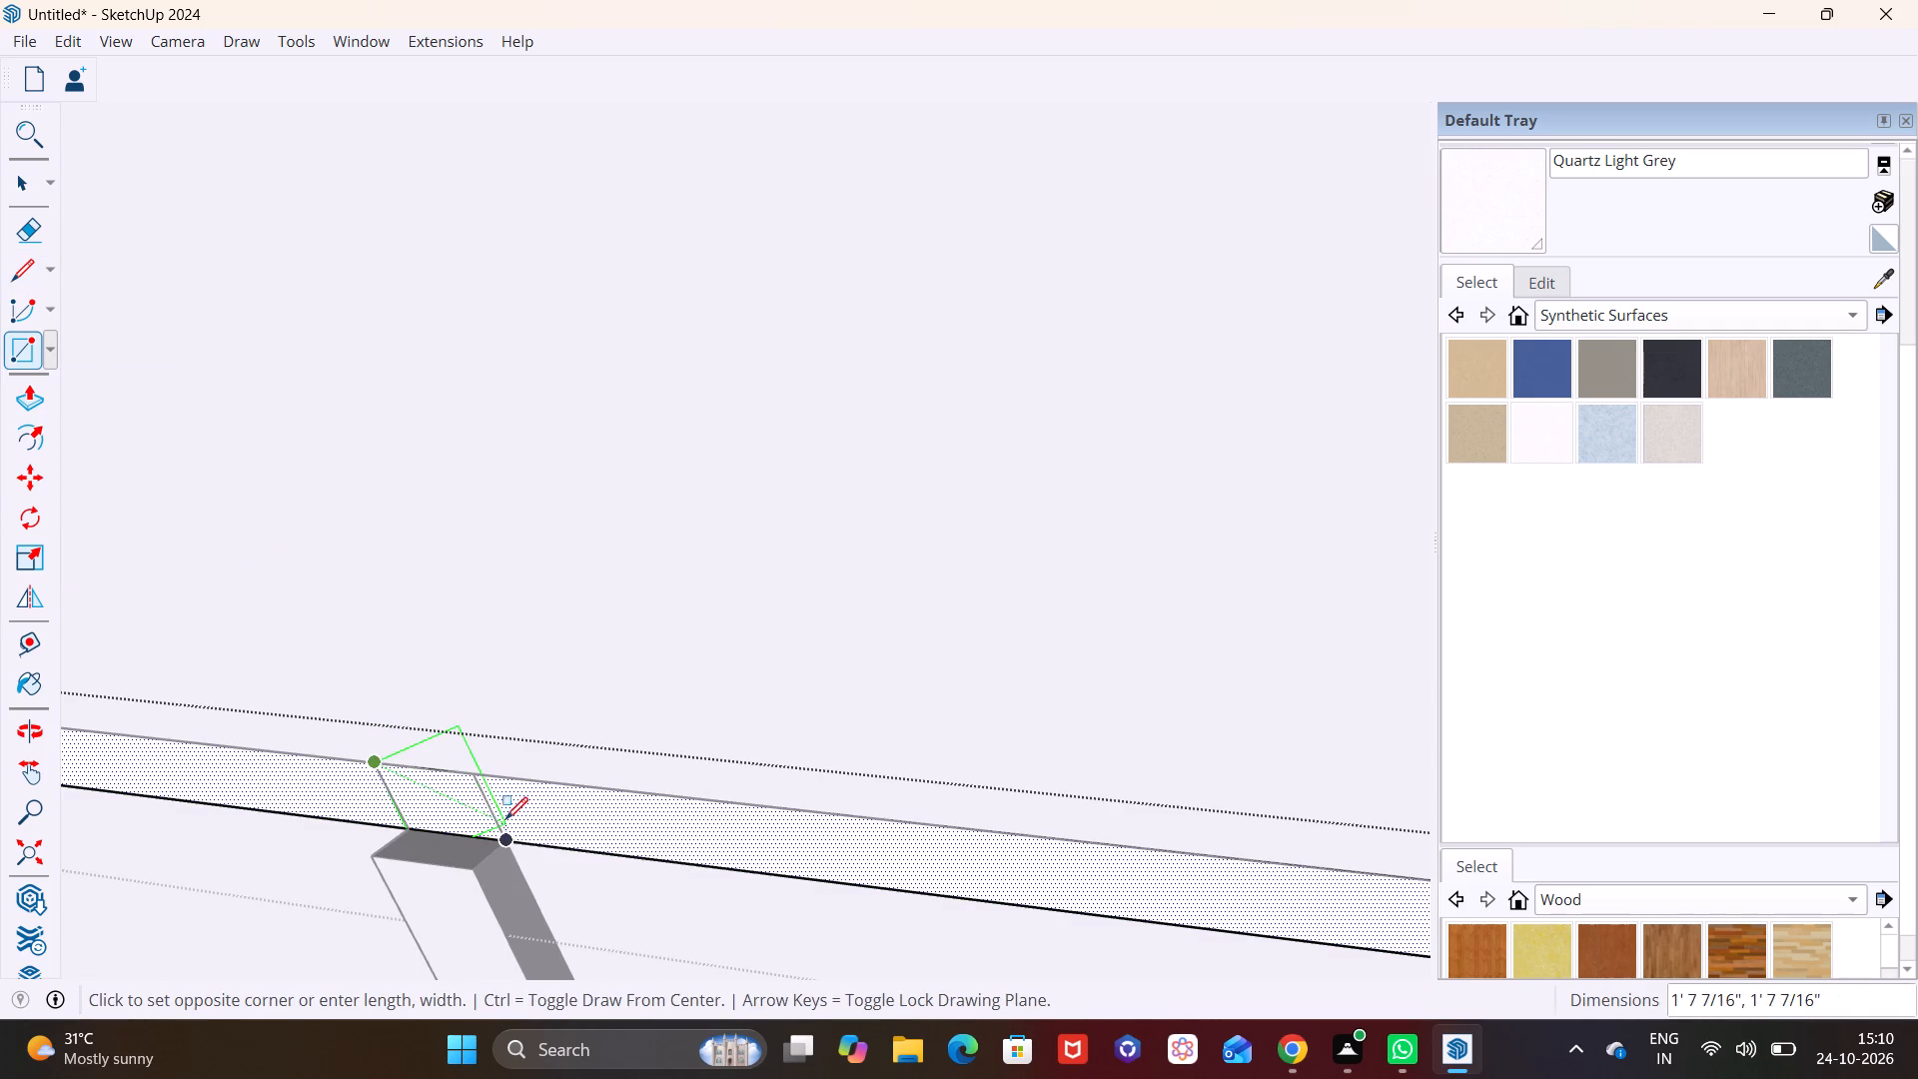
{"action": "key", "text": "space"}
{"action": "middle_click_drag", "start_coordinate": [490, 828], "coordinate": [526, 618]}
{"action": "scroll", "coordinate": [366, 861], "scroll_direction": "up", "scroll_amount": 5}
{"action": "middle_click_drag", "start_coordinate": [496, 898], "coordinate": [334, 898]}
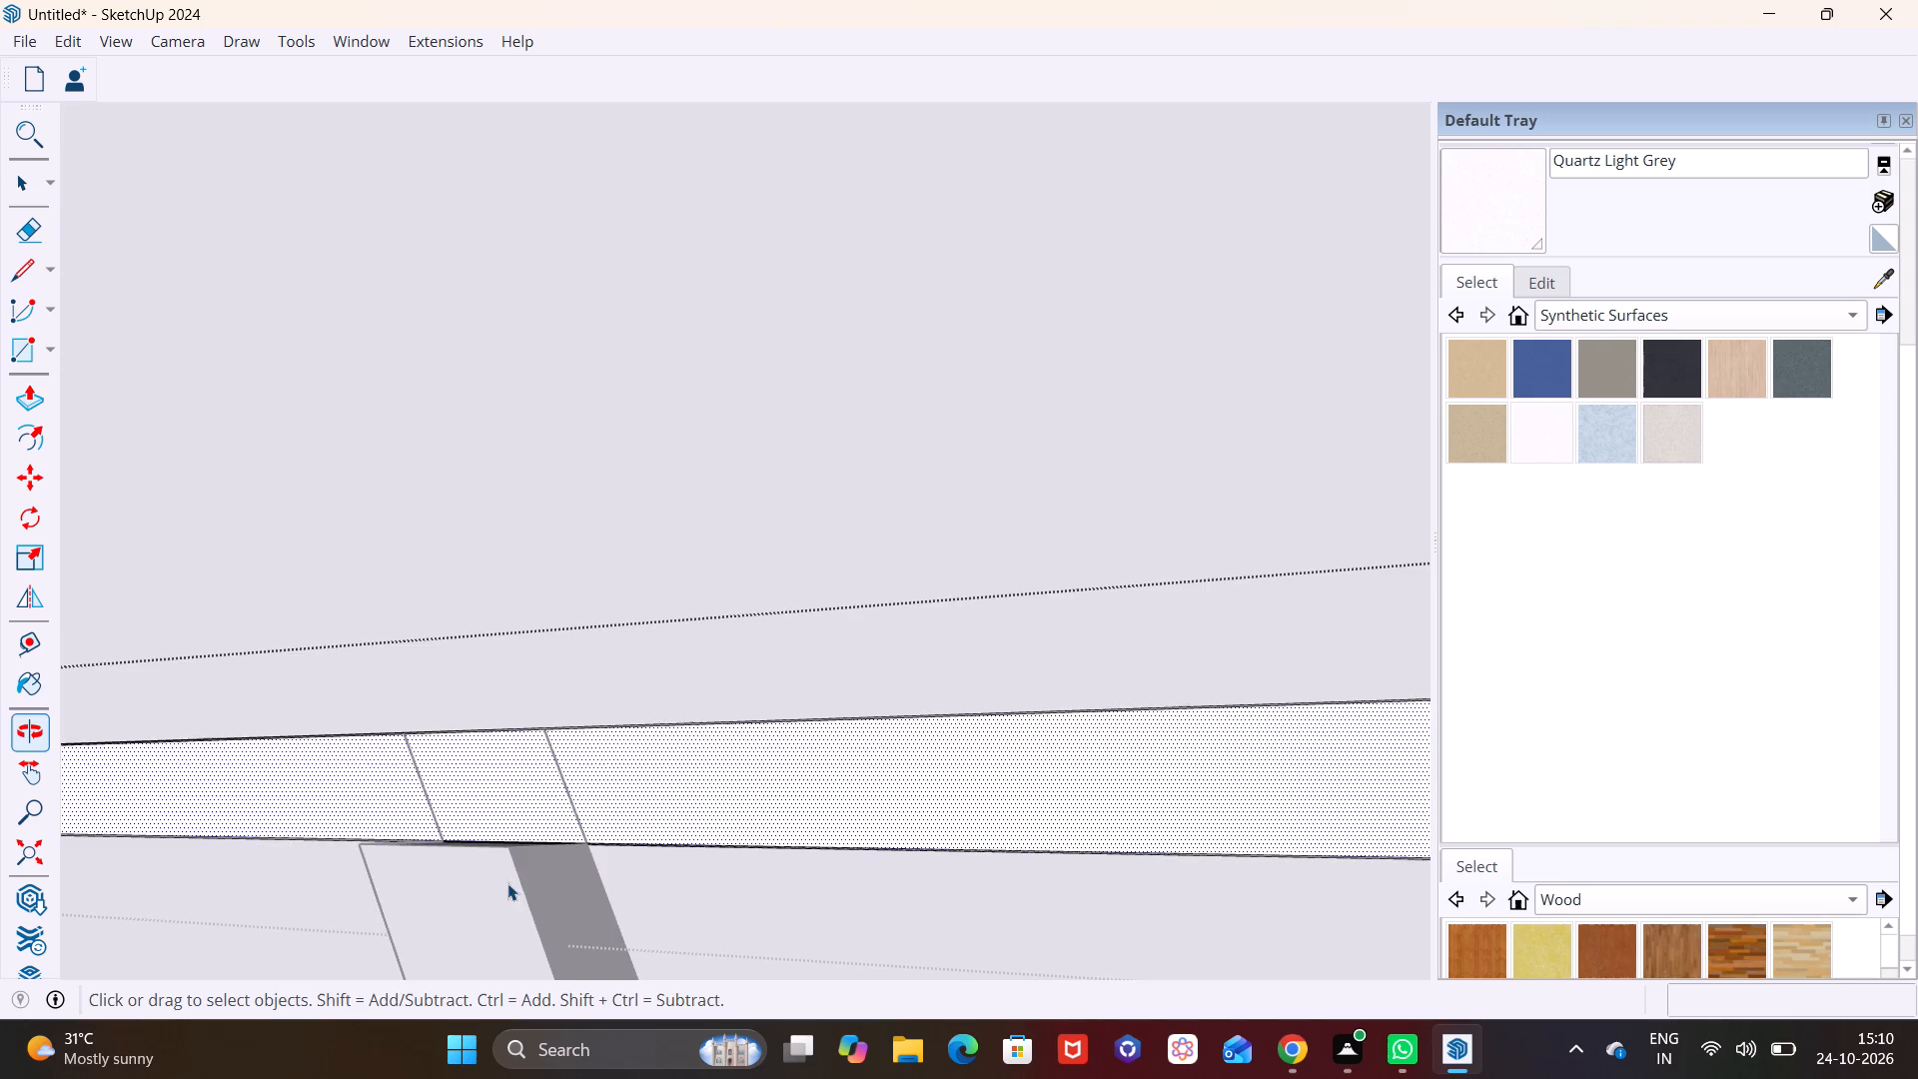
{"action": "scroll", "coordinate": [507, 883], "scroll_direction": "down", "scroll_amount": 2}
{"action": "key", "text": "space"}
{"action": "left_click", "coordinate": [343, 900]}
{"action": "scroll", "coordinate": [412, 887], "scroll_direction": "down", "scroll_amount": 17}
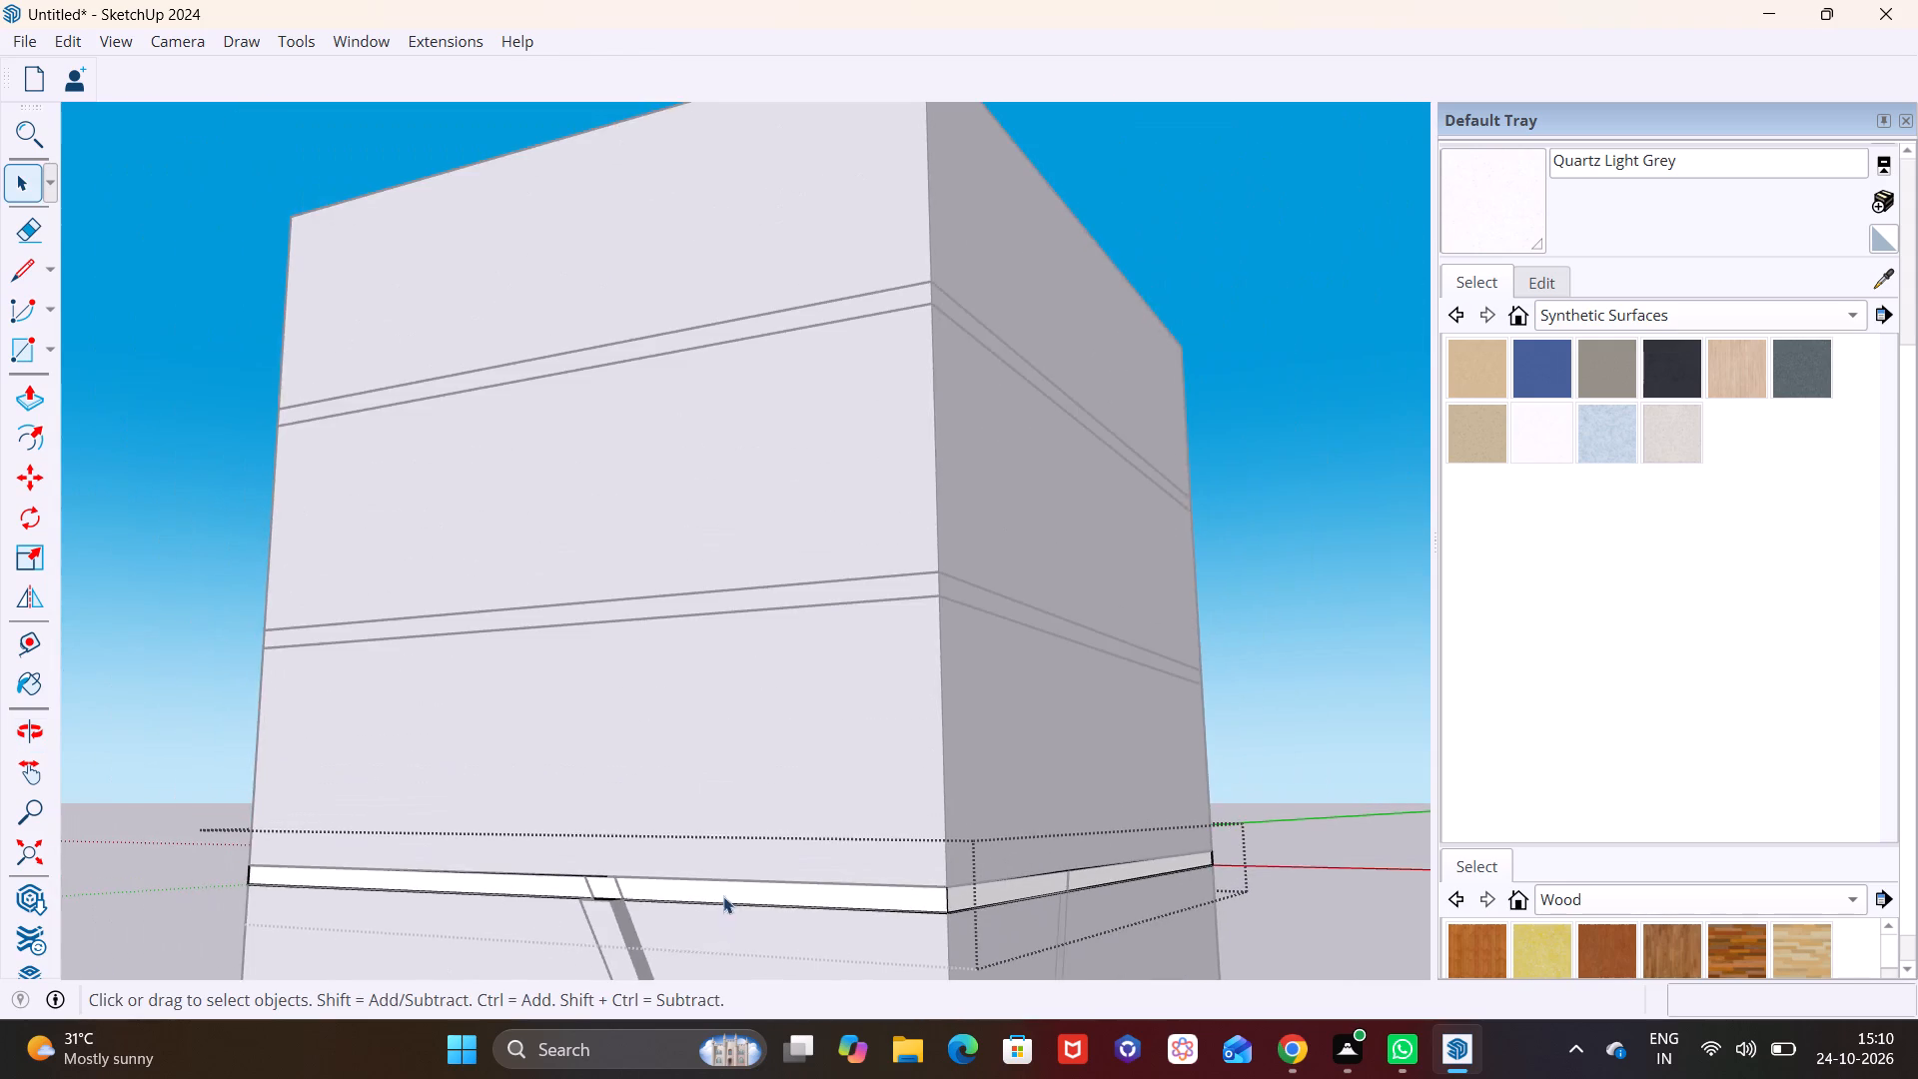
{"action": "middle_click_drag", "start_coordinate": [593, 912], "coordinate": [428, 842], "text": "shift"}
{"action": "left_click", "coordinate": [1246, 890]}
Delete the two slanted lines crossing the band above the raised frame's end.
{"action": "middle_click_drag", "start_coordinate": [959, 909], "coordinate": [990, 740]}
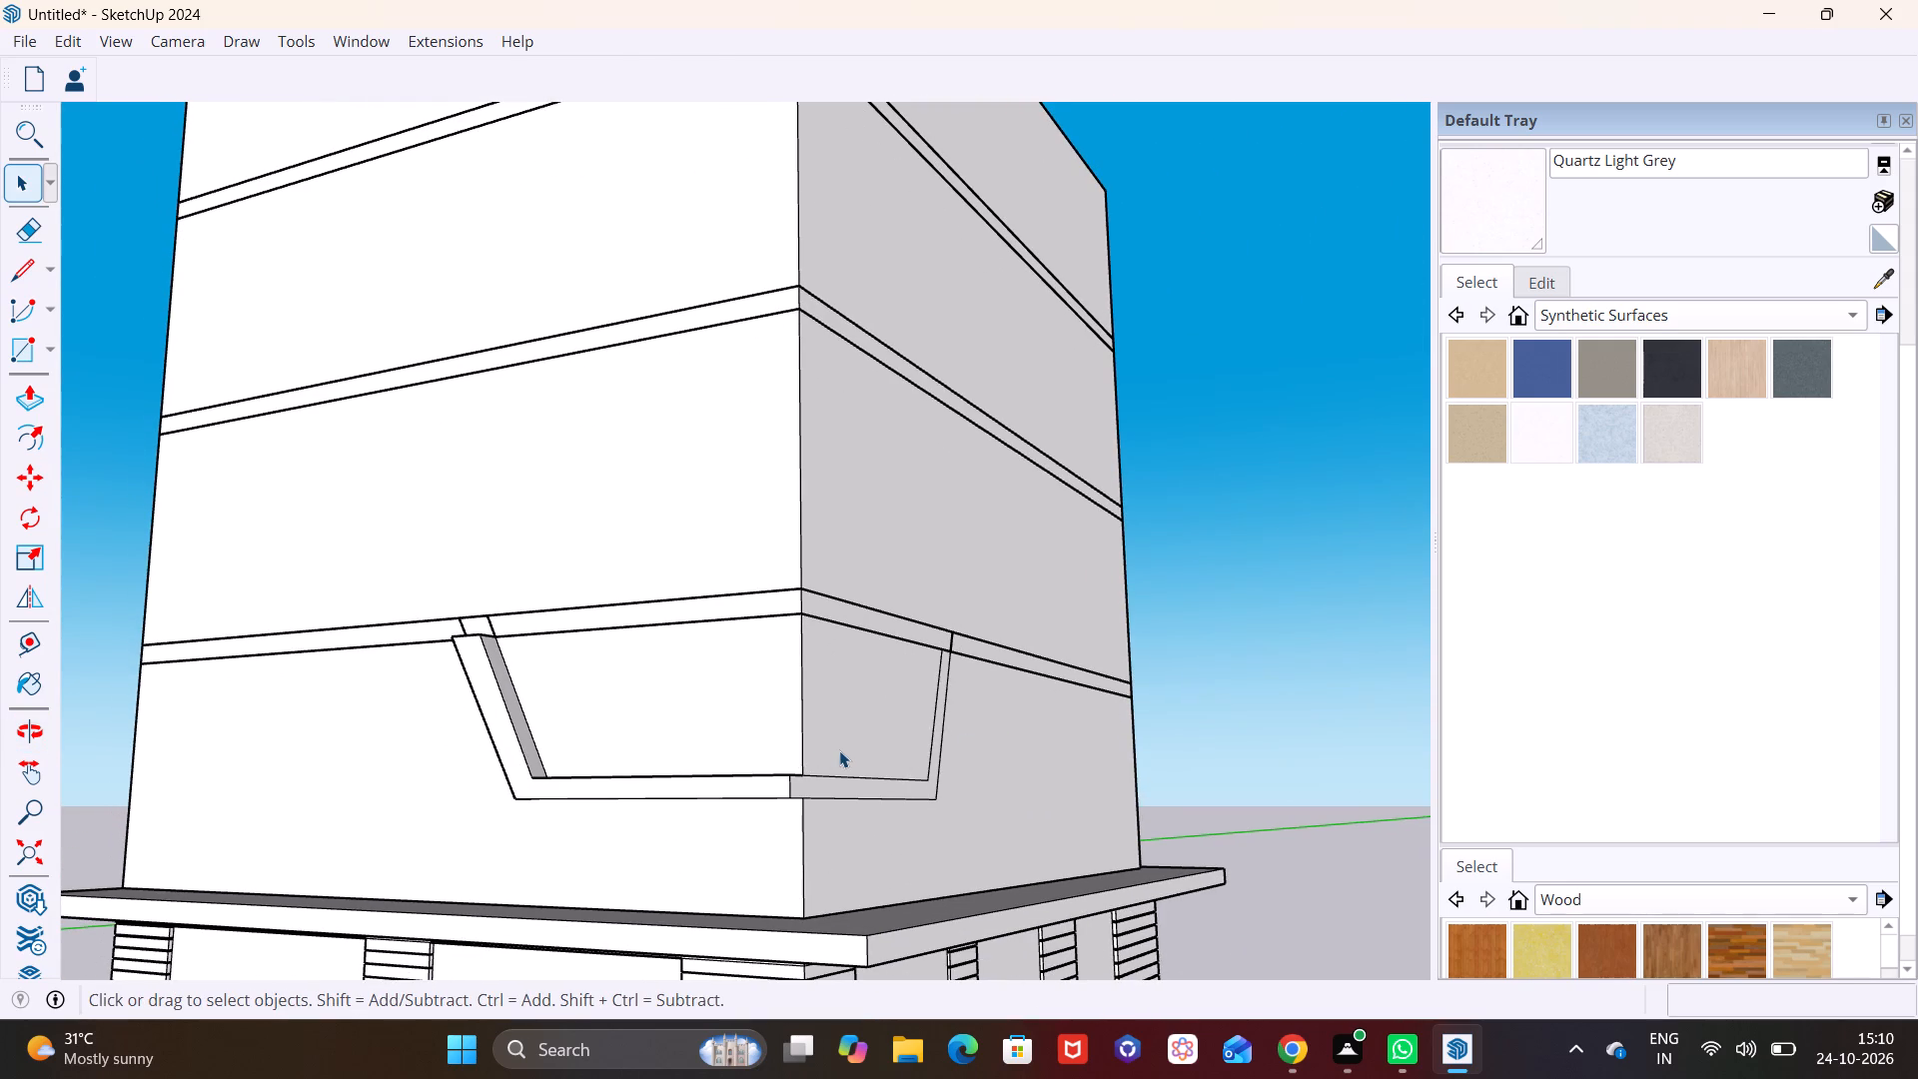
{"action": "middle_click_drag", "start_coordinate": [734, 584], "coordinate": [732, 758]}
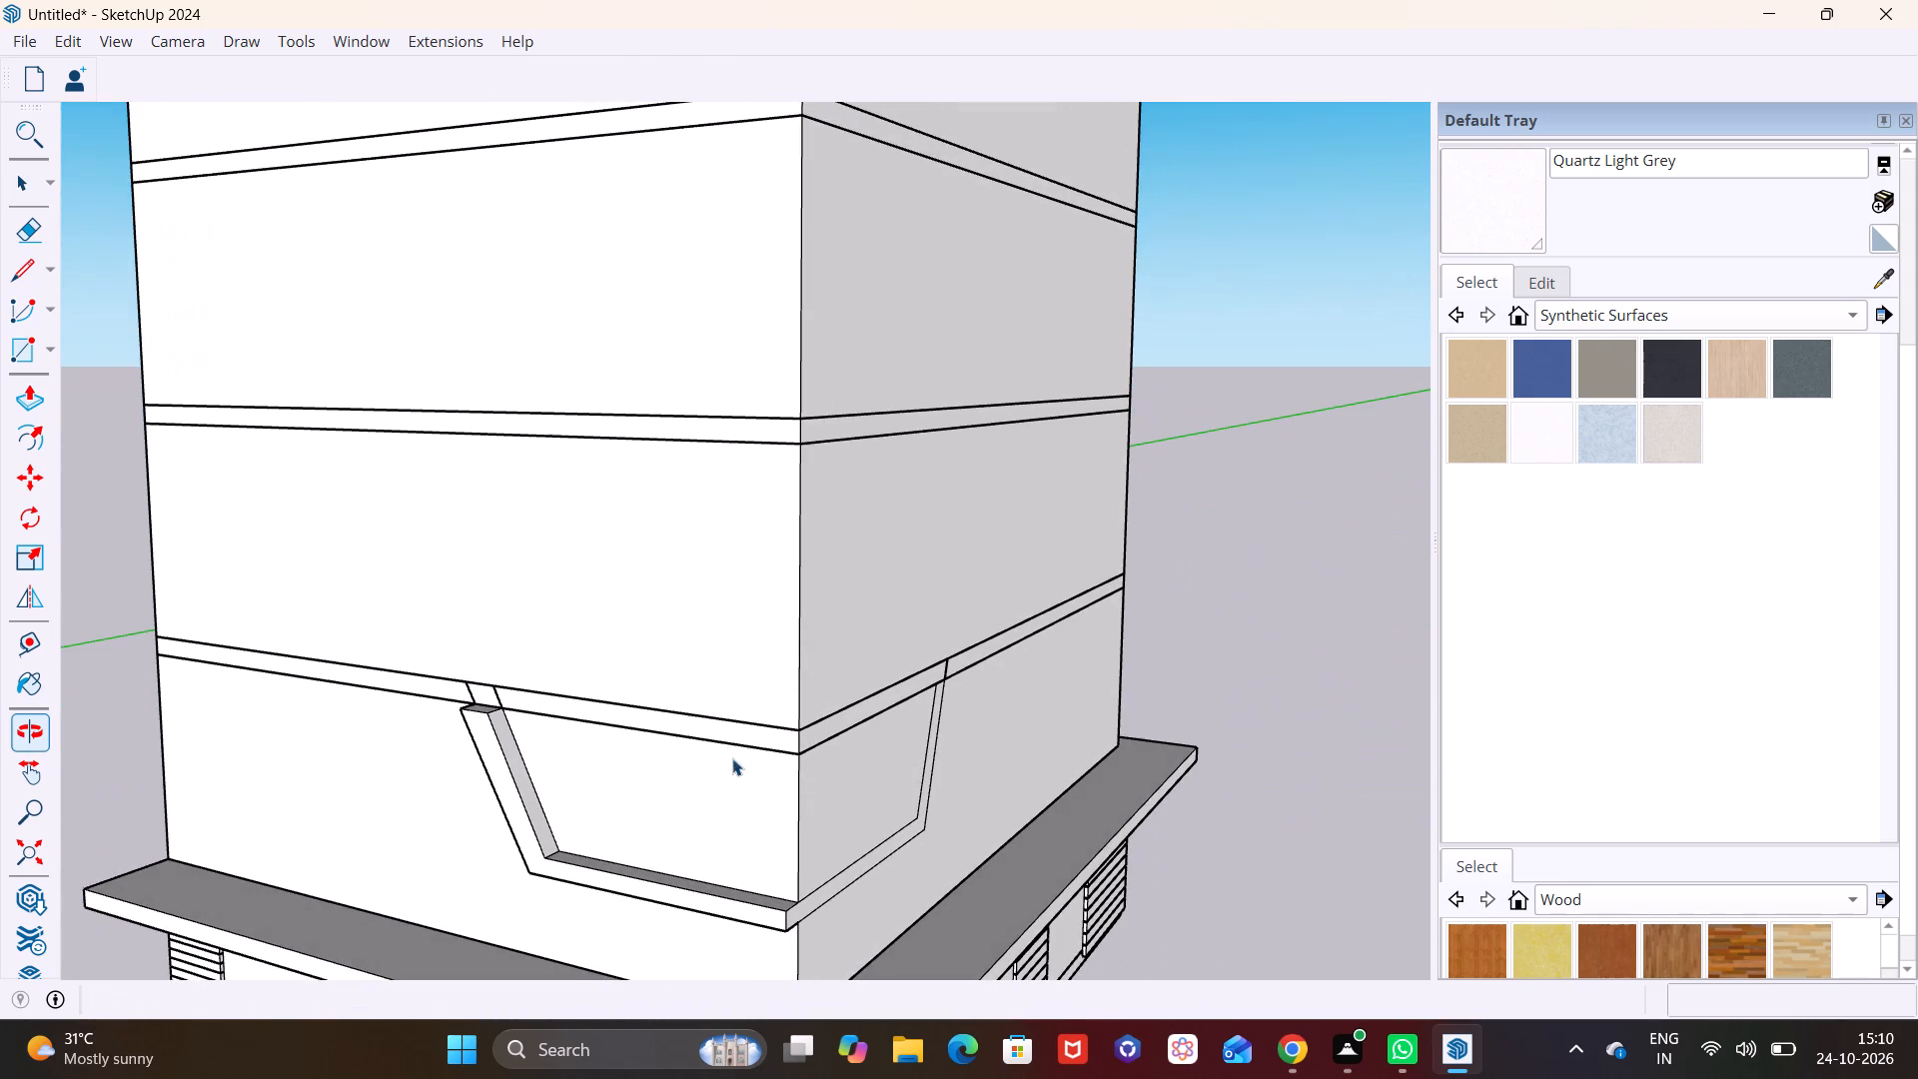
{"action": "scroll", "coordinate": [516, 674], "scroll_direction": "up", "scroll_amount": 7}
{"action": "left_click", "coordinate": [482, 711]}
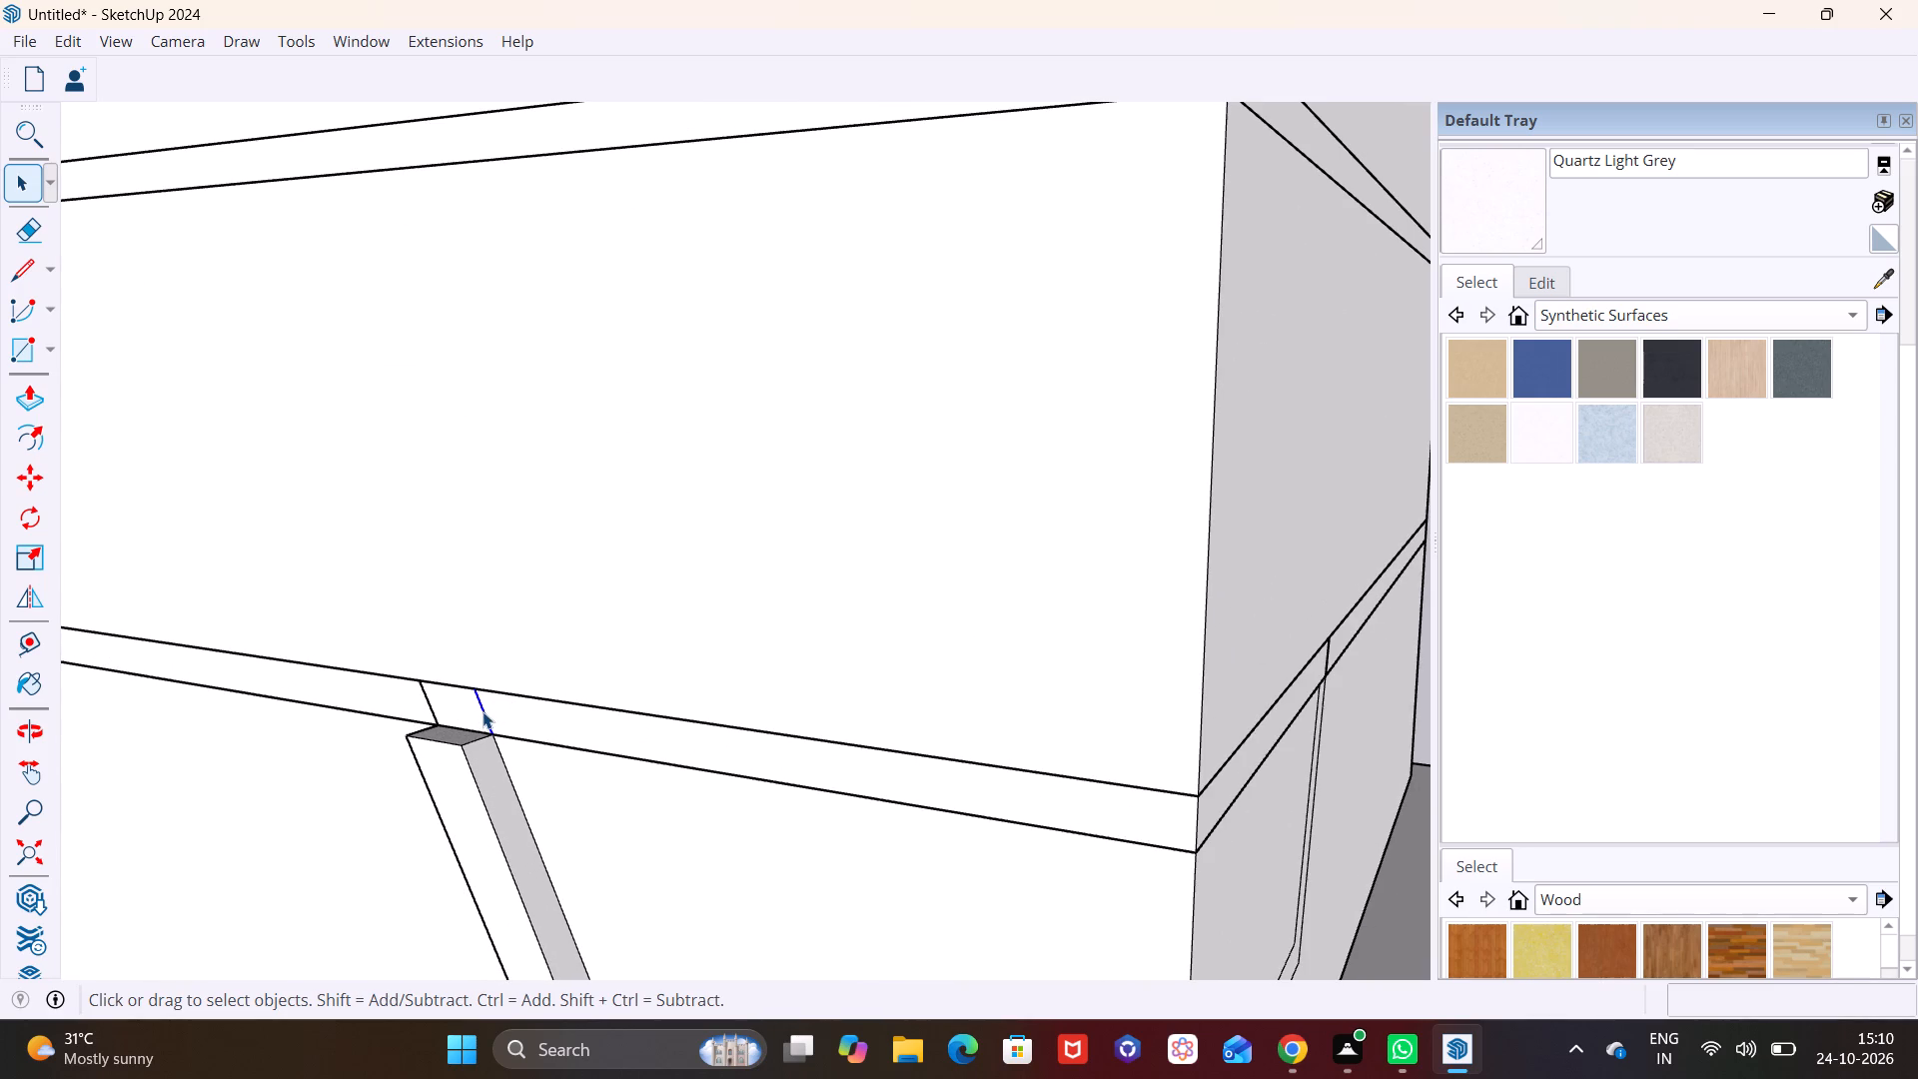
{"action": "key", "text": "Delete"}
{"action": "left_click", "coordinate": [432, 706]}
{"action": "key", "text": "Delete"}
Draw a rectangle about 17' 2" by 1' on the band, from above the raised frame's outer top corner to the building corner.
{"action": "left_click", "coordinate": [46, 345]}
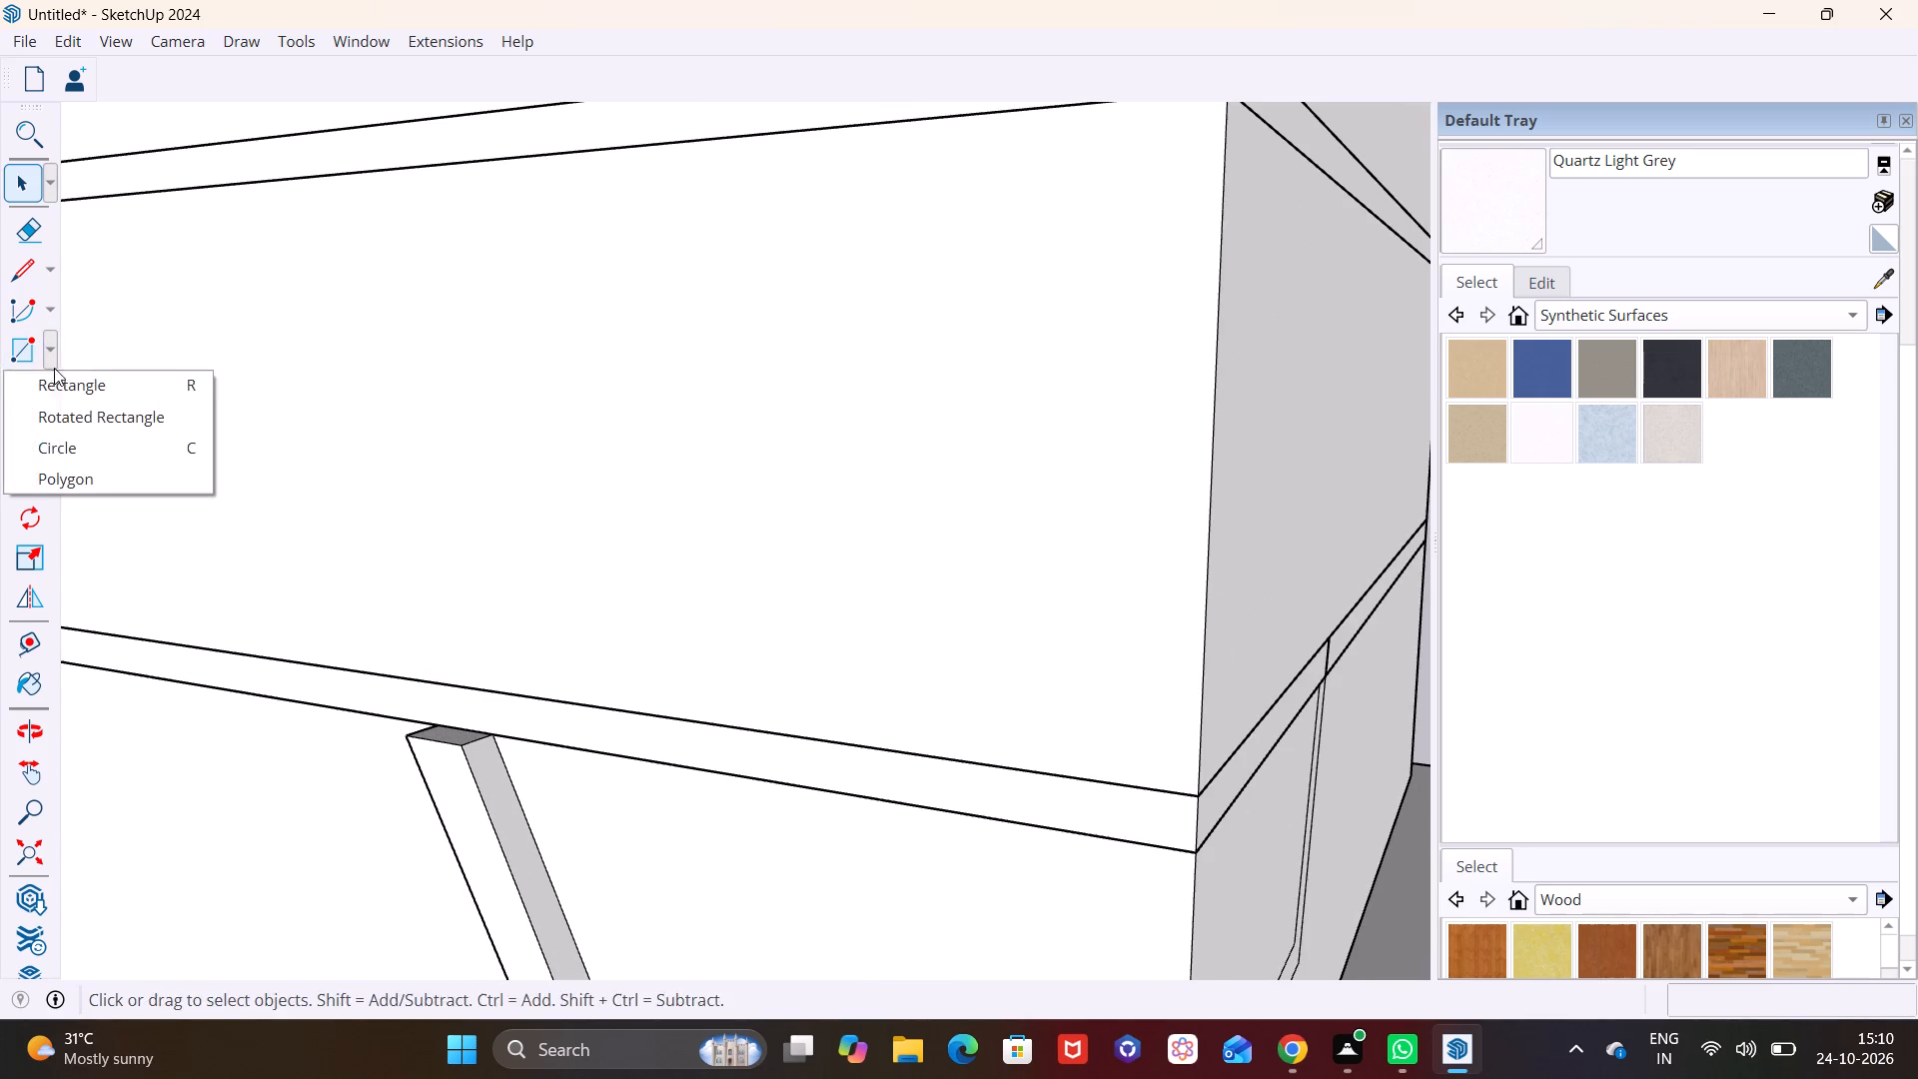
{"action": "left_click", "coordinate": [61, 375]}
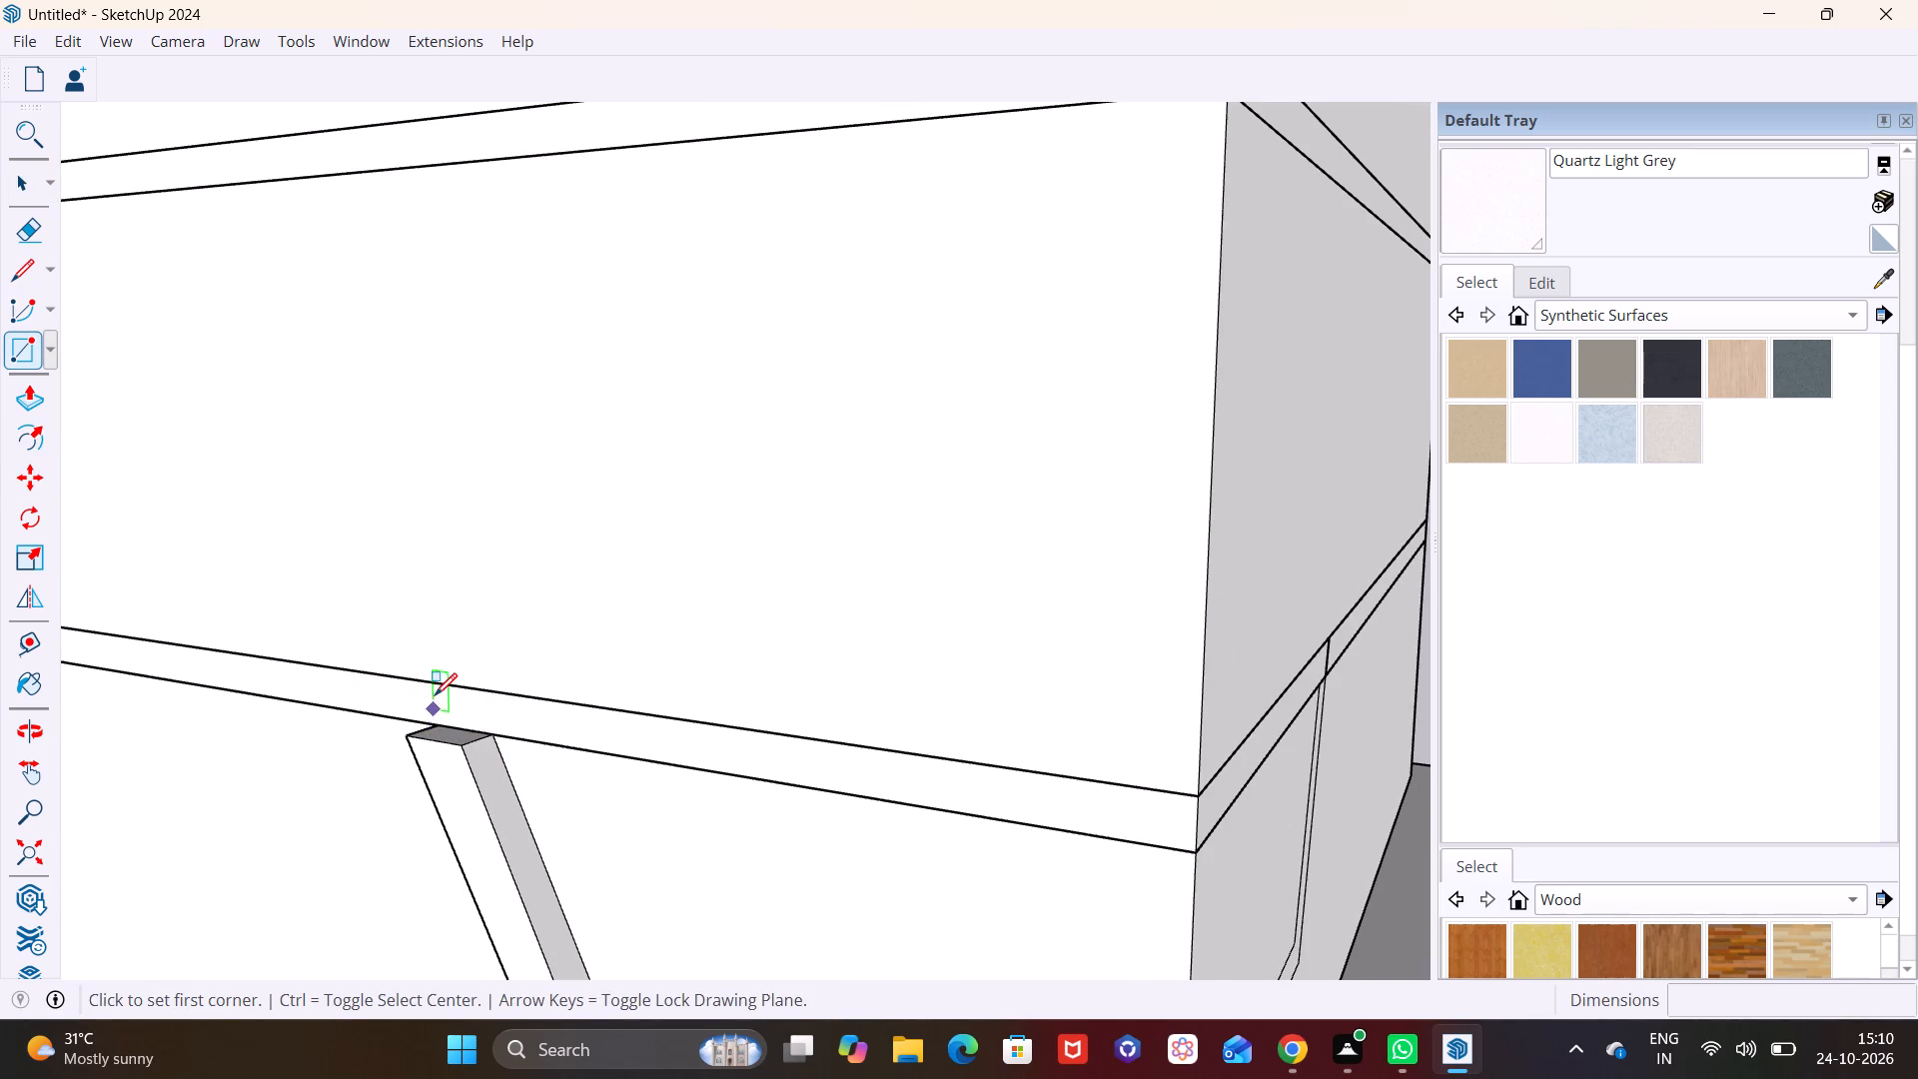
{"action": "left_click", "coordinate": [436, 684]}
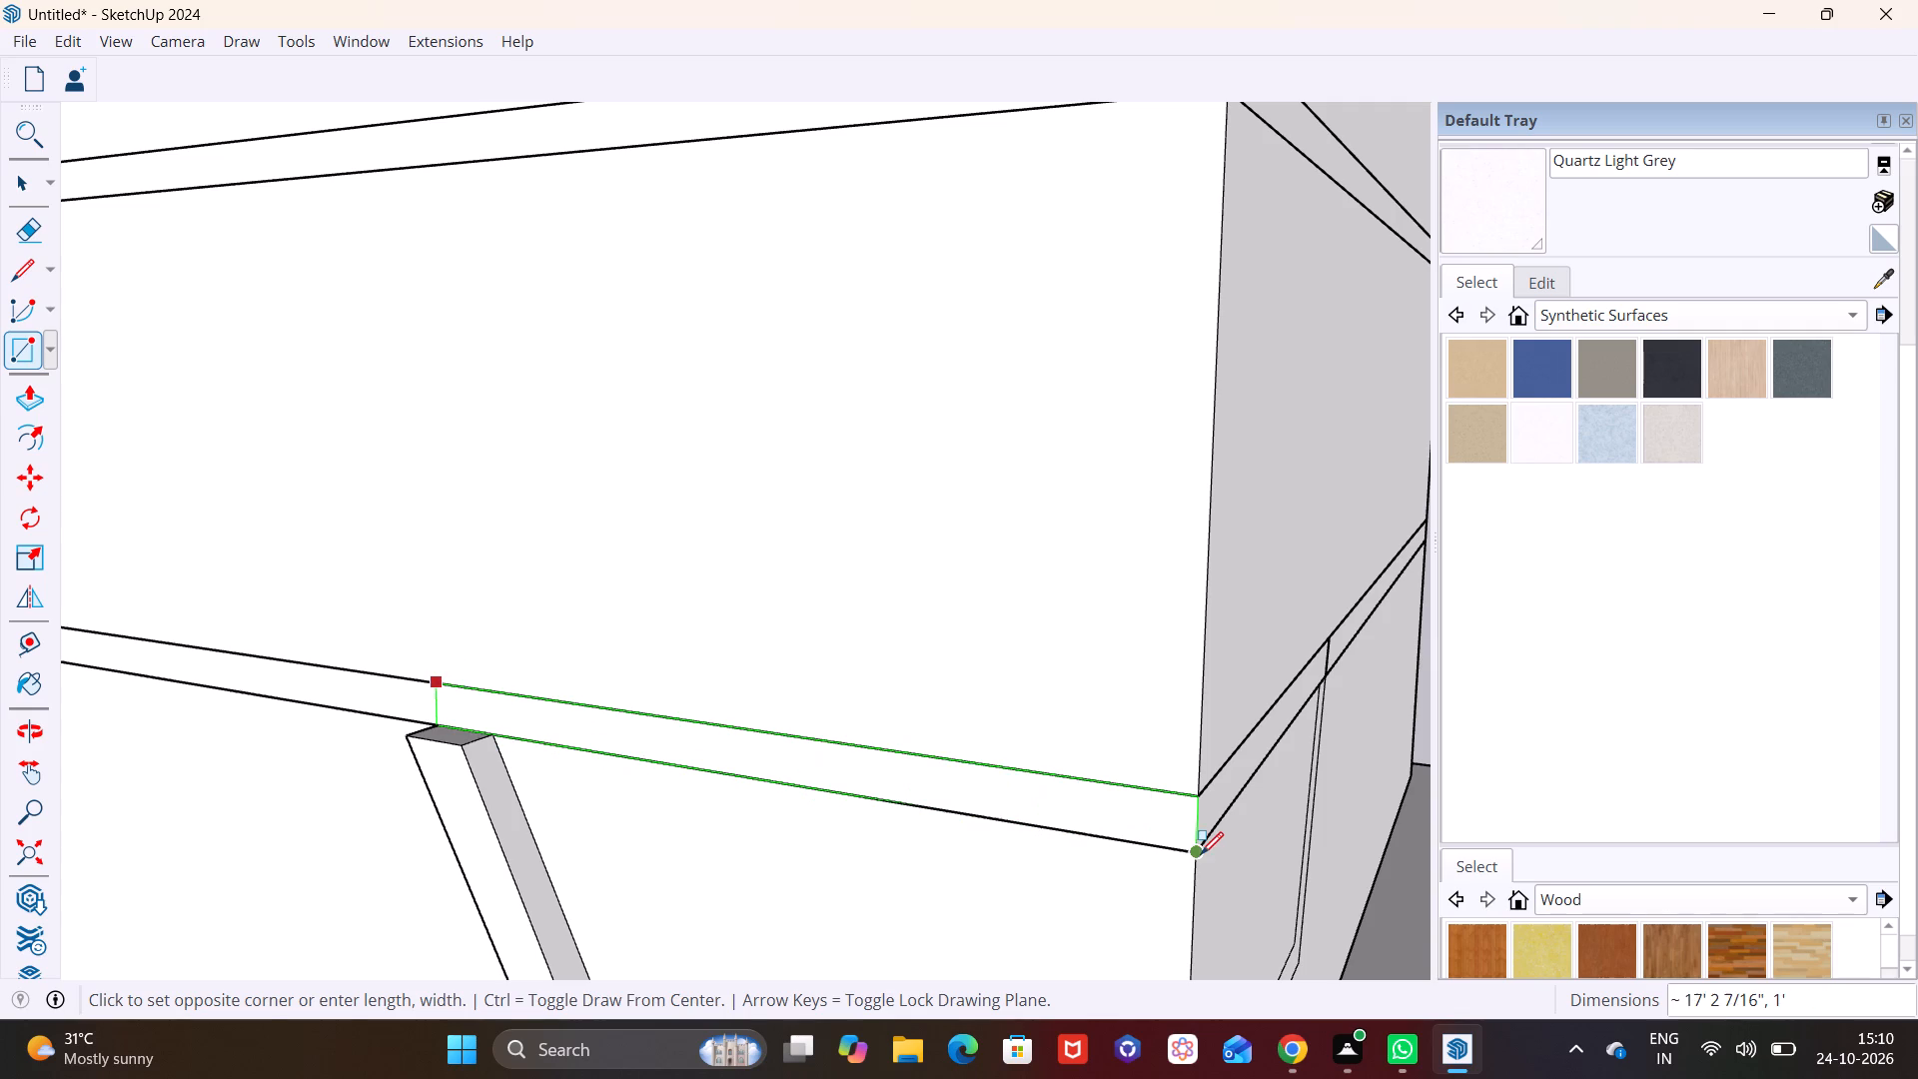
{"action": "left_click", "coordinate": [1201, 854]}
Push/Pull the new band rectangle above the raised frame outward about 1' 1/2".
{"action": "key", "text": "space"}
{"action": "left_click", "coordinate": [959, 808]}
{"action": "left_click", "coordinate": [957, 788]}
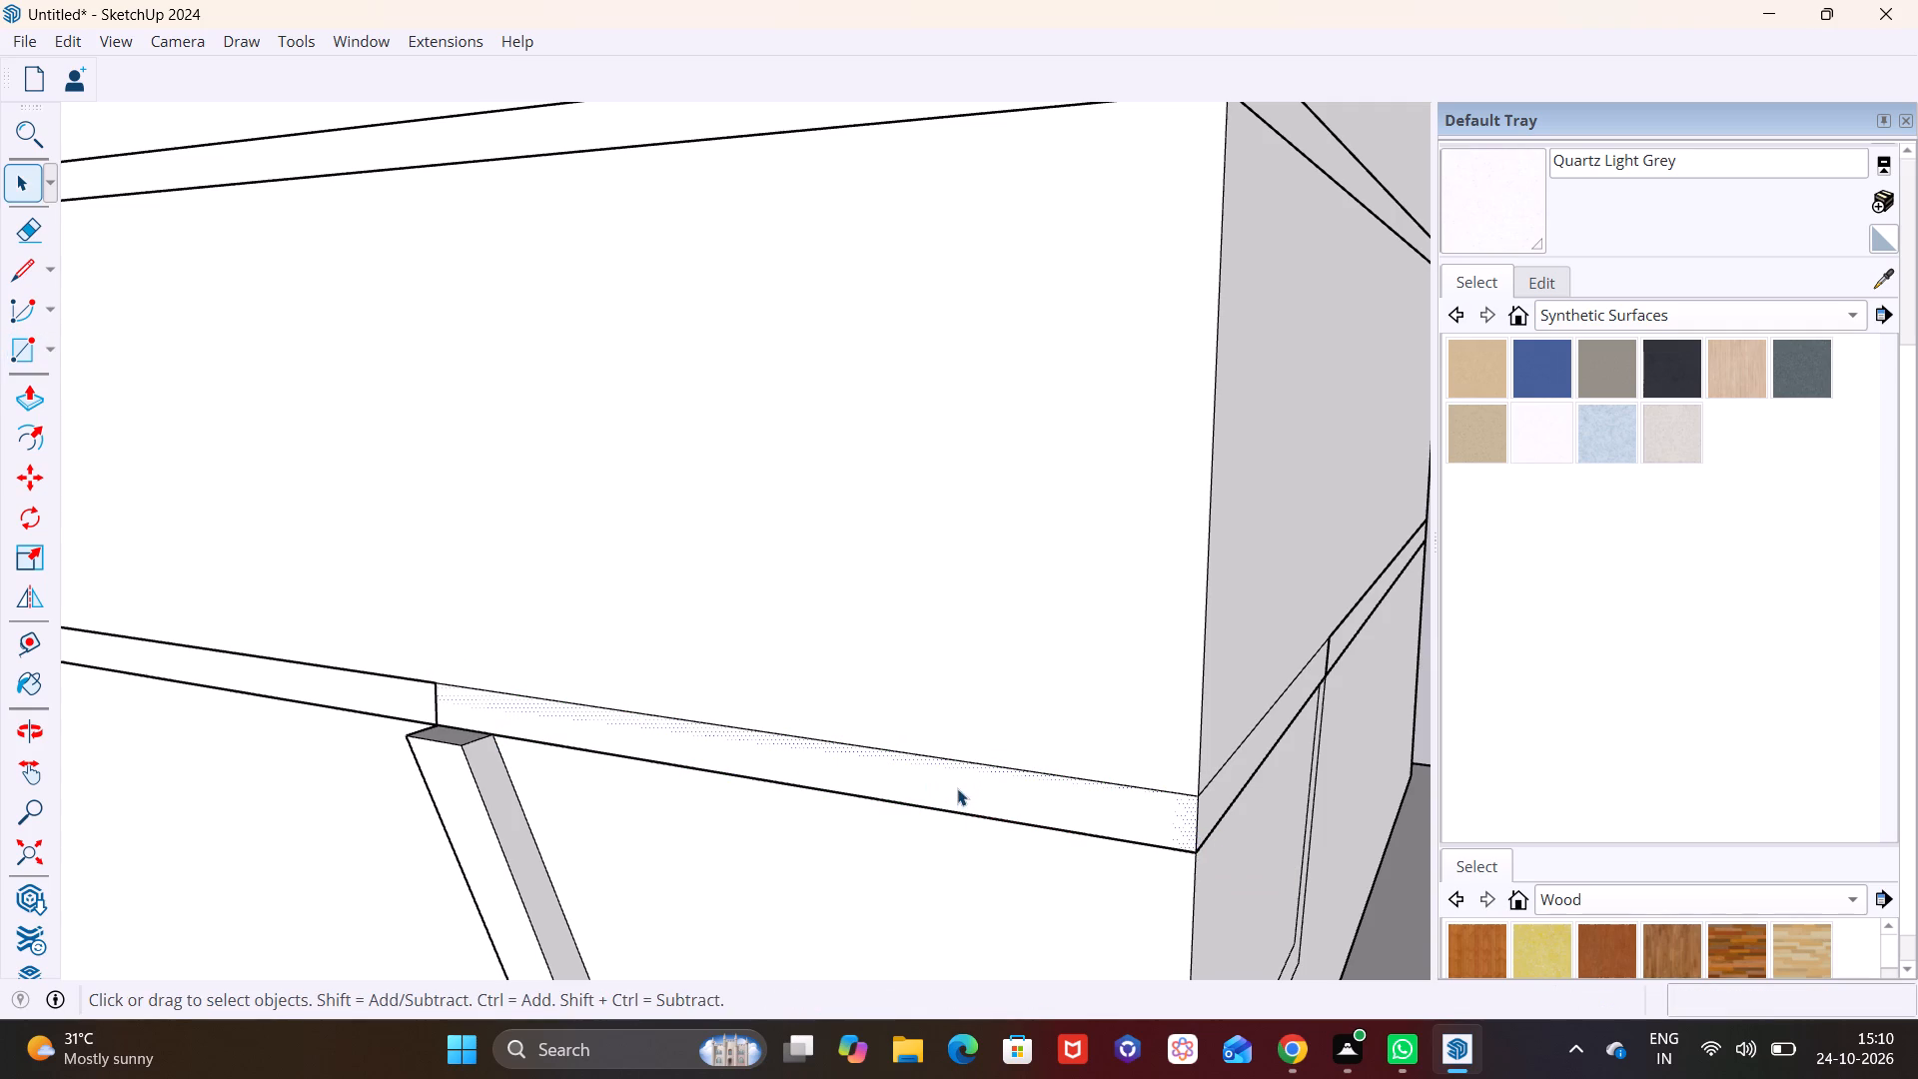
{"action": "left_click", "coordinate": [37, 387]}
{"action": "left_click", "coordinate": [535, 715]}
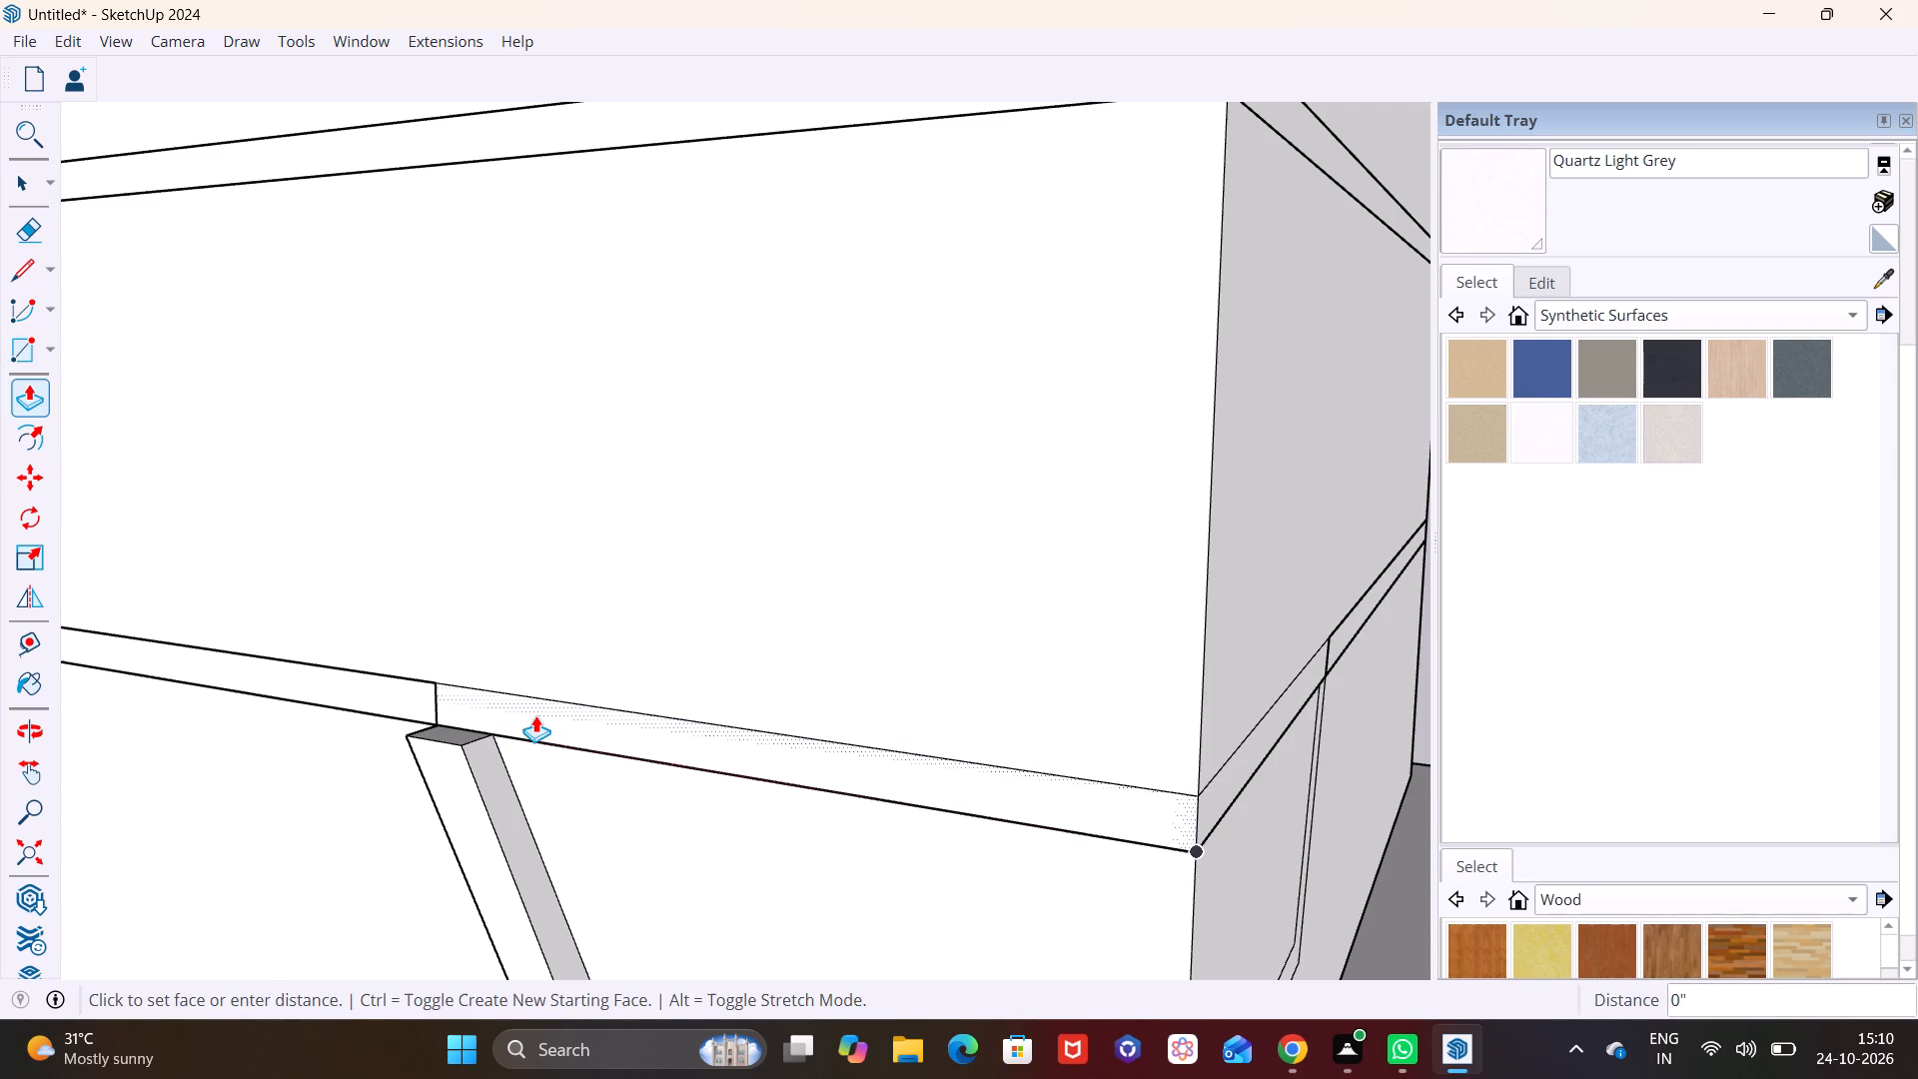
{"action": "left_click", "coordinate": [498, 743]}
Examine how the raised band strip meets the top of the angled frame and the building corner.
{"action": "scroll", "coordinate": [569, 738], "scroll_direction": "down", "scroll_amount": 4}
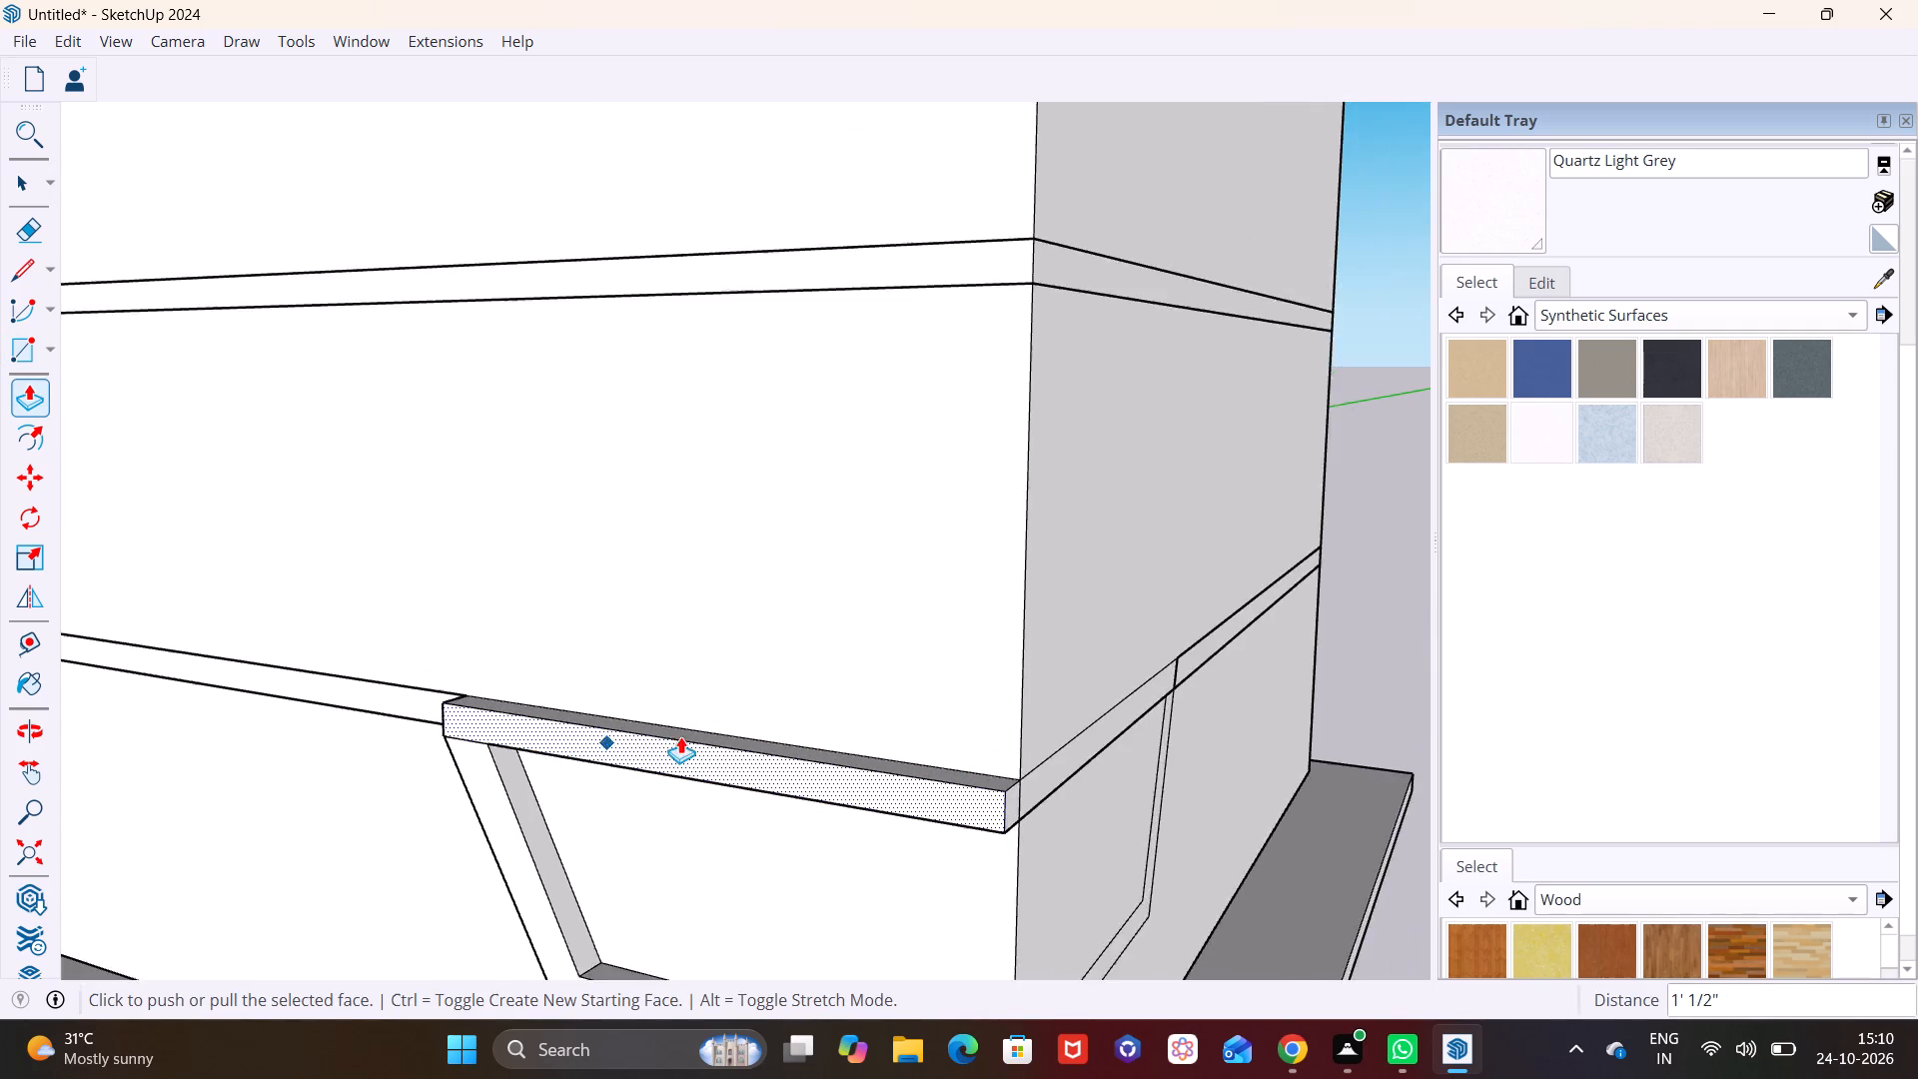
{"action": "scroll", "coordinate": [680, 736], "scroll_direction": "down", "scroll_amount": 4}
{"action": "middle_click_drag", "start_coordinate": [695, 741], "coordinate": [648, 585]}
{"action": "middle_click_drag", "start_coordinate": [833, 601], "coordinate": [949, 609]}
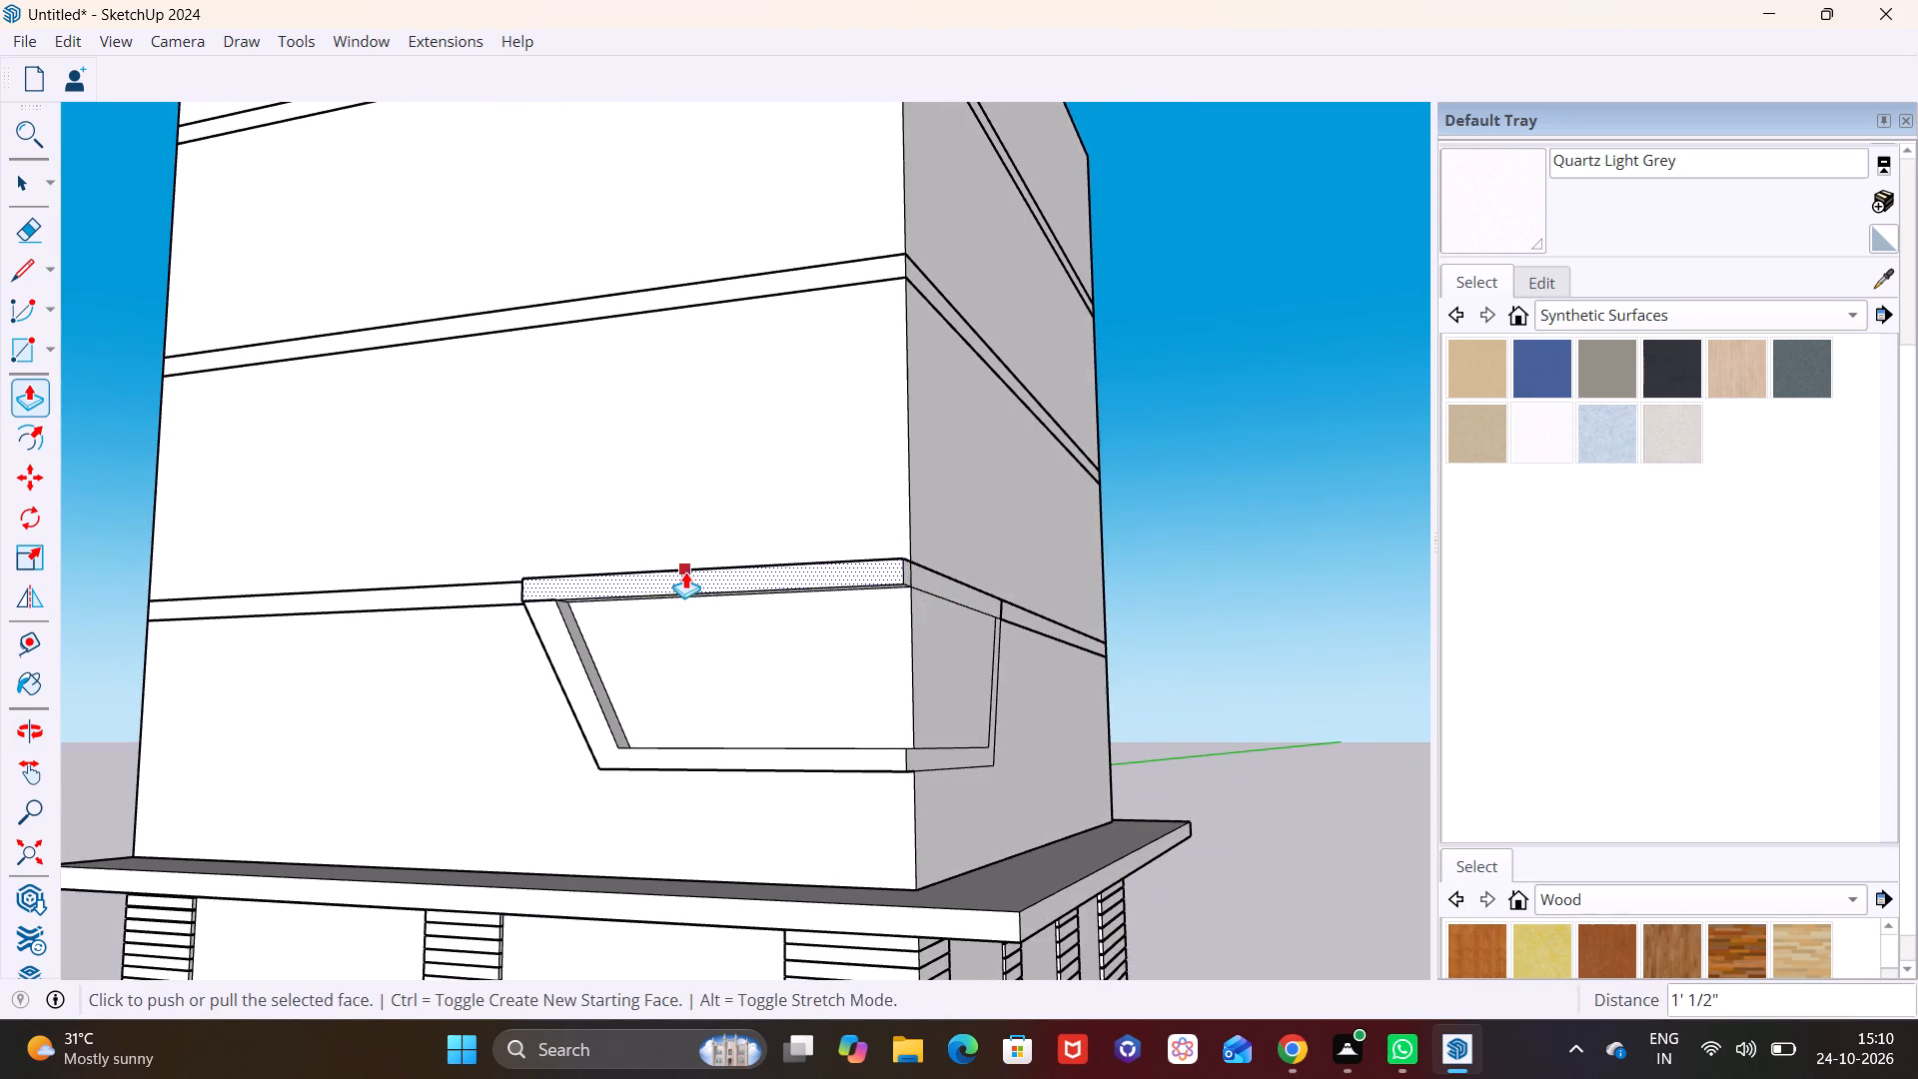
{"action": "scroll", "coordinate": [685, 571], "scroll_direction": "up", "scroll_amount": 5}
{"action": "middle_click_drag", "start_coordinate": [511, 618], "coordinate": [914, 667]}
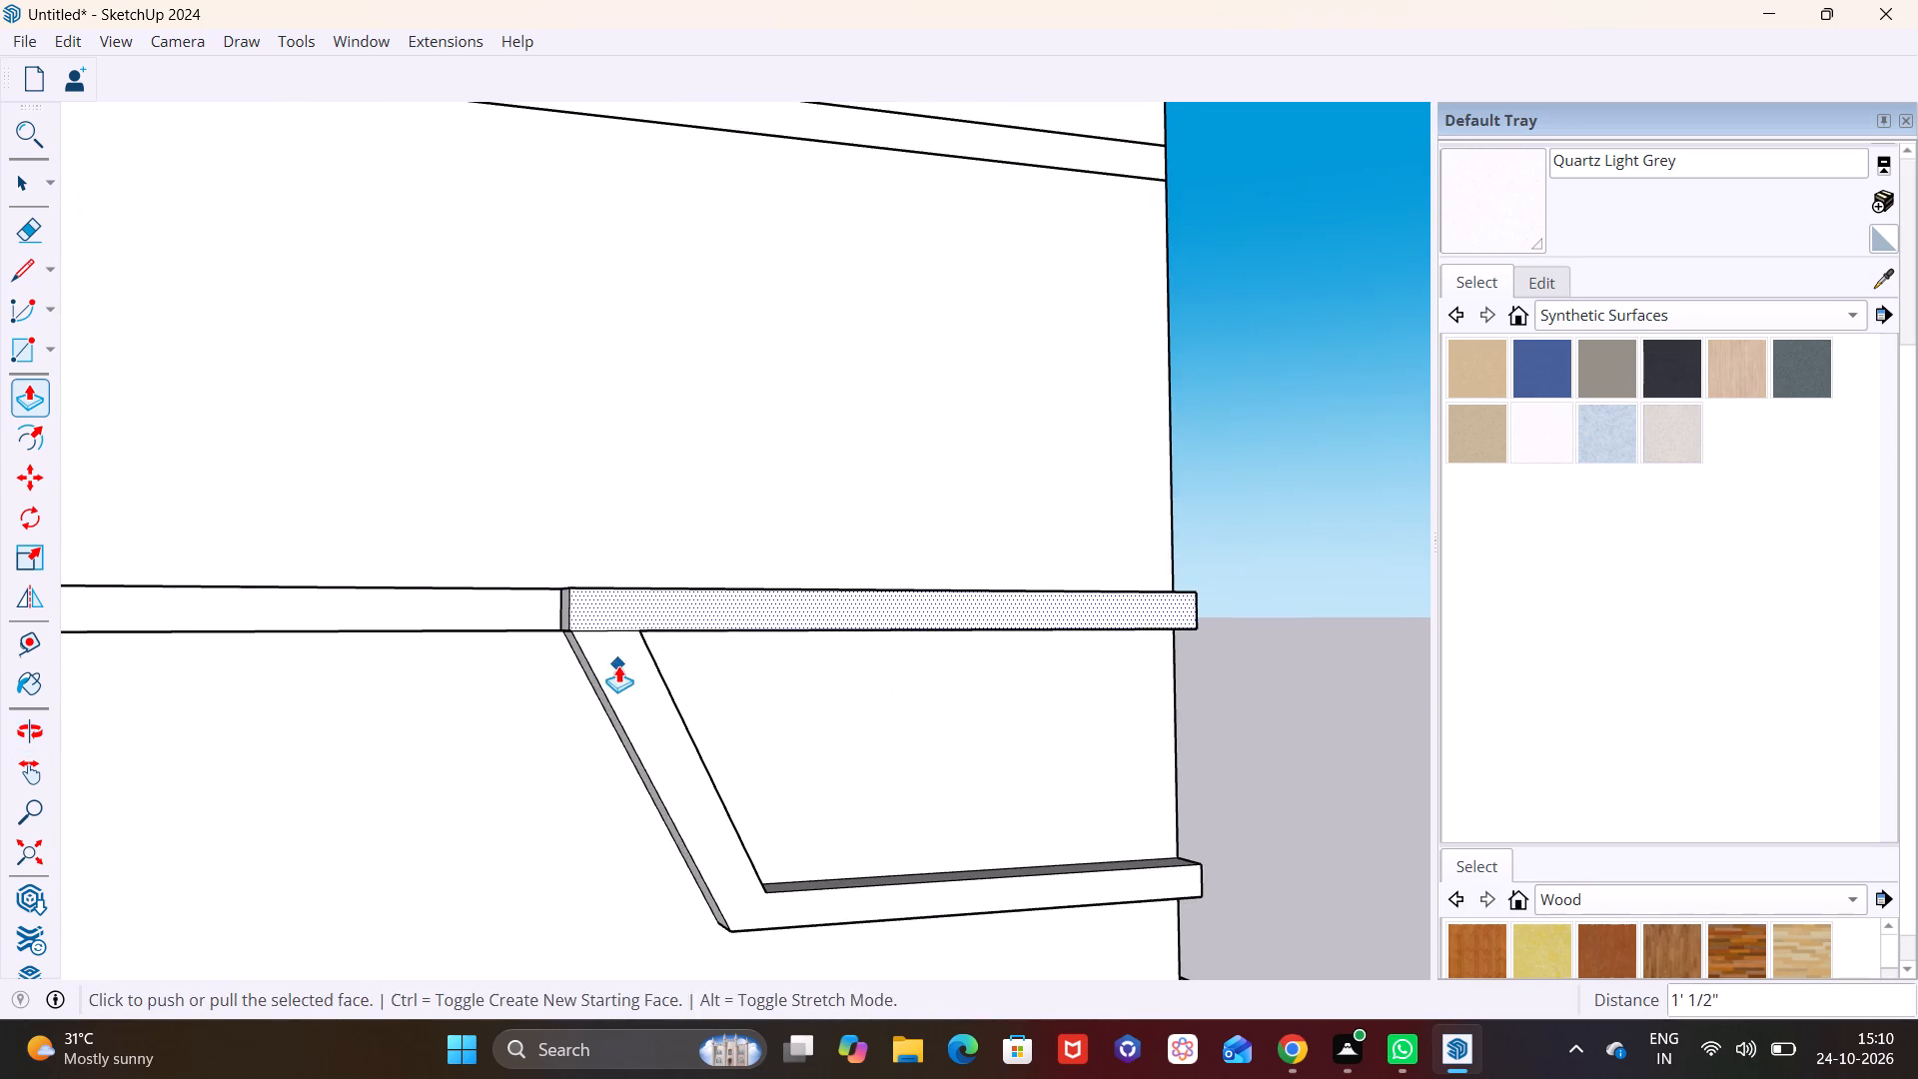
{"action": "middle_click_drag", "start_coordinate": [618, 665], "coordinate": [714, 775]}
{"action": "scroll", "coordinate": [721, 740], "scroll_direction": "up", "scroll_amount": 11}
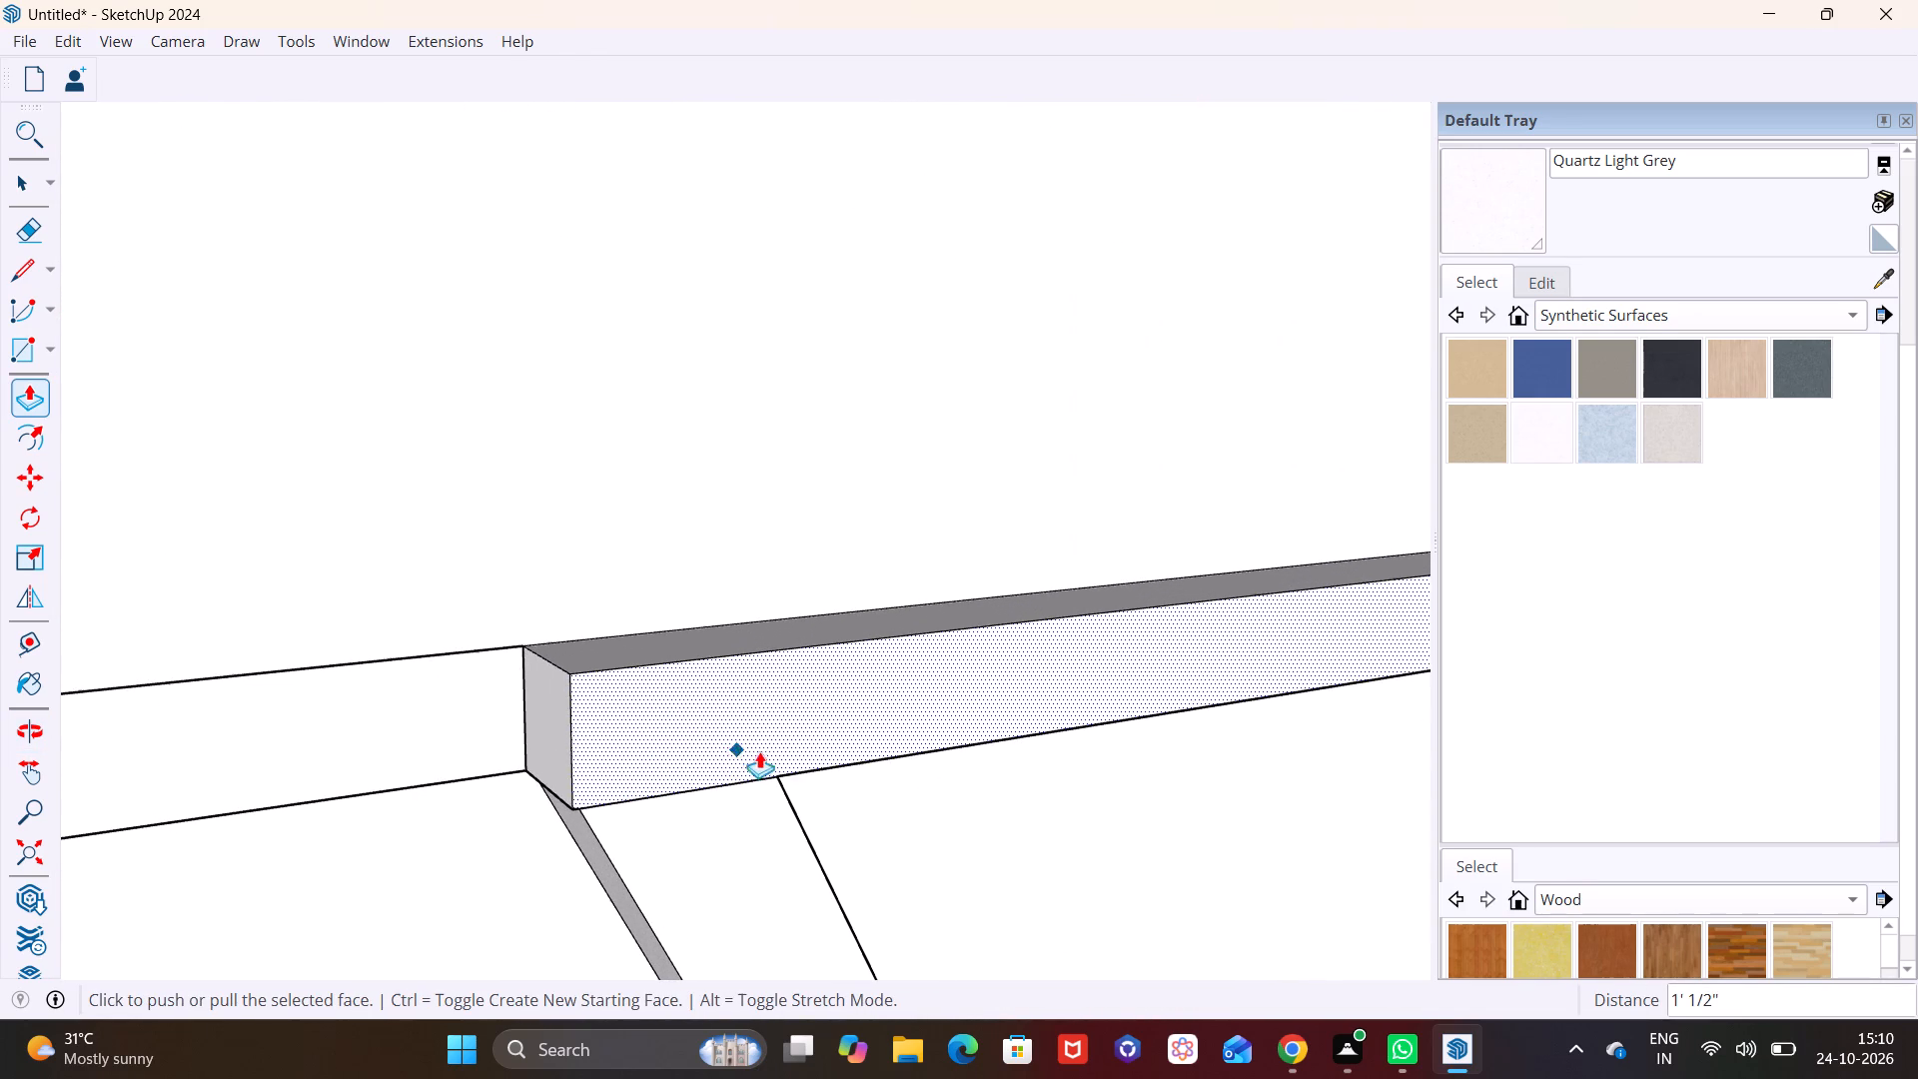
{"action": "scroll", "coordinate": [766, 751], "scroll_direction": "down", "scroll_amount": 18}
Draw a rectangle about 16' 6" by 1' on the adjacent facade's band, from the building corner to the frame outline's outer top end.
{"action": "middle_click_drag", "start_coordinate": [955, 777], "coordinate": [354, 735]}
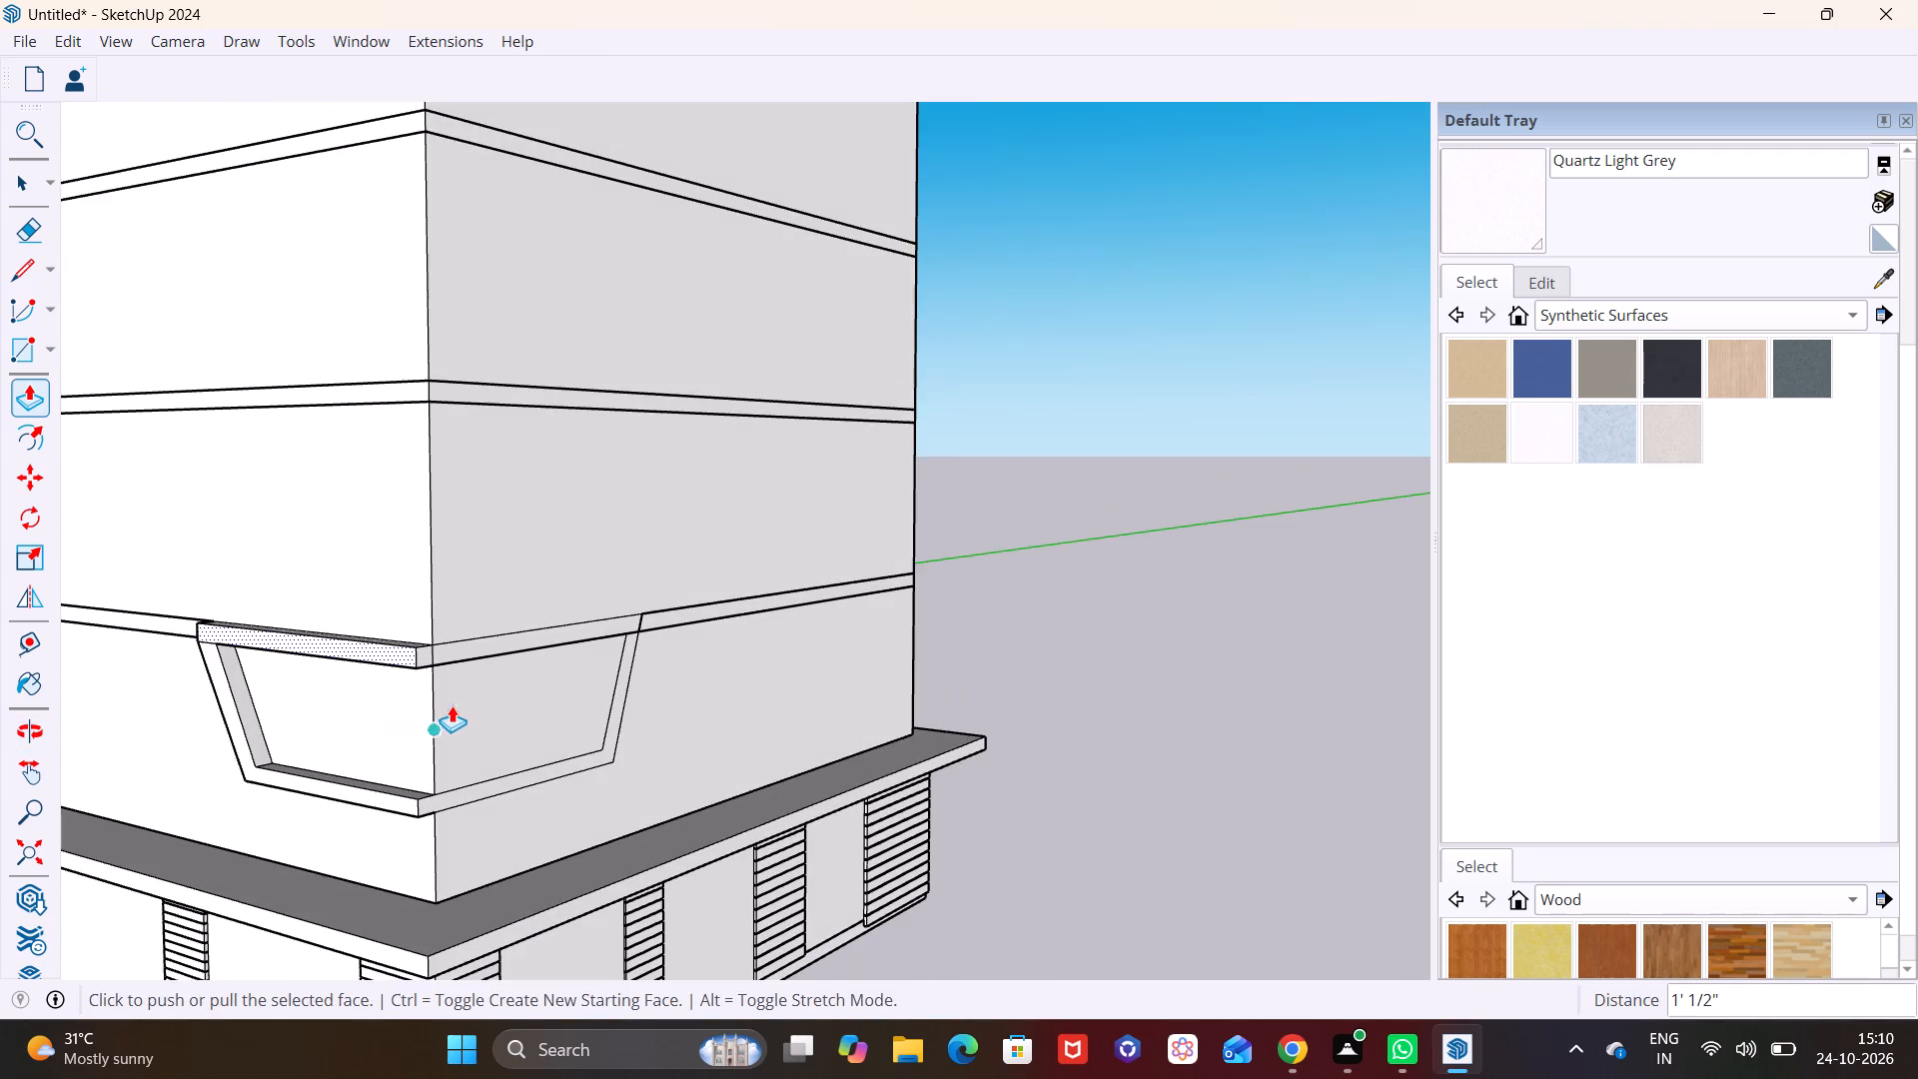
{"action": "scroll", "coordinate": [456, 702], "scroll_direction": "up", "scroll_amount": 4}
{"action": "middle_click_drag", "start_coordinate": [457, 694], "coordinate": [354, 642]}
{"action": "scroll", "coordinate": [345, 635], "scroll_direction": "up", "scroll_amount": 1}
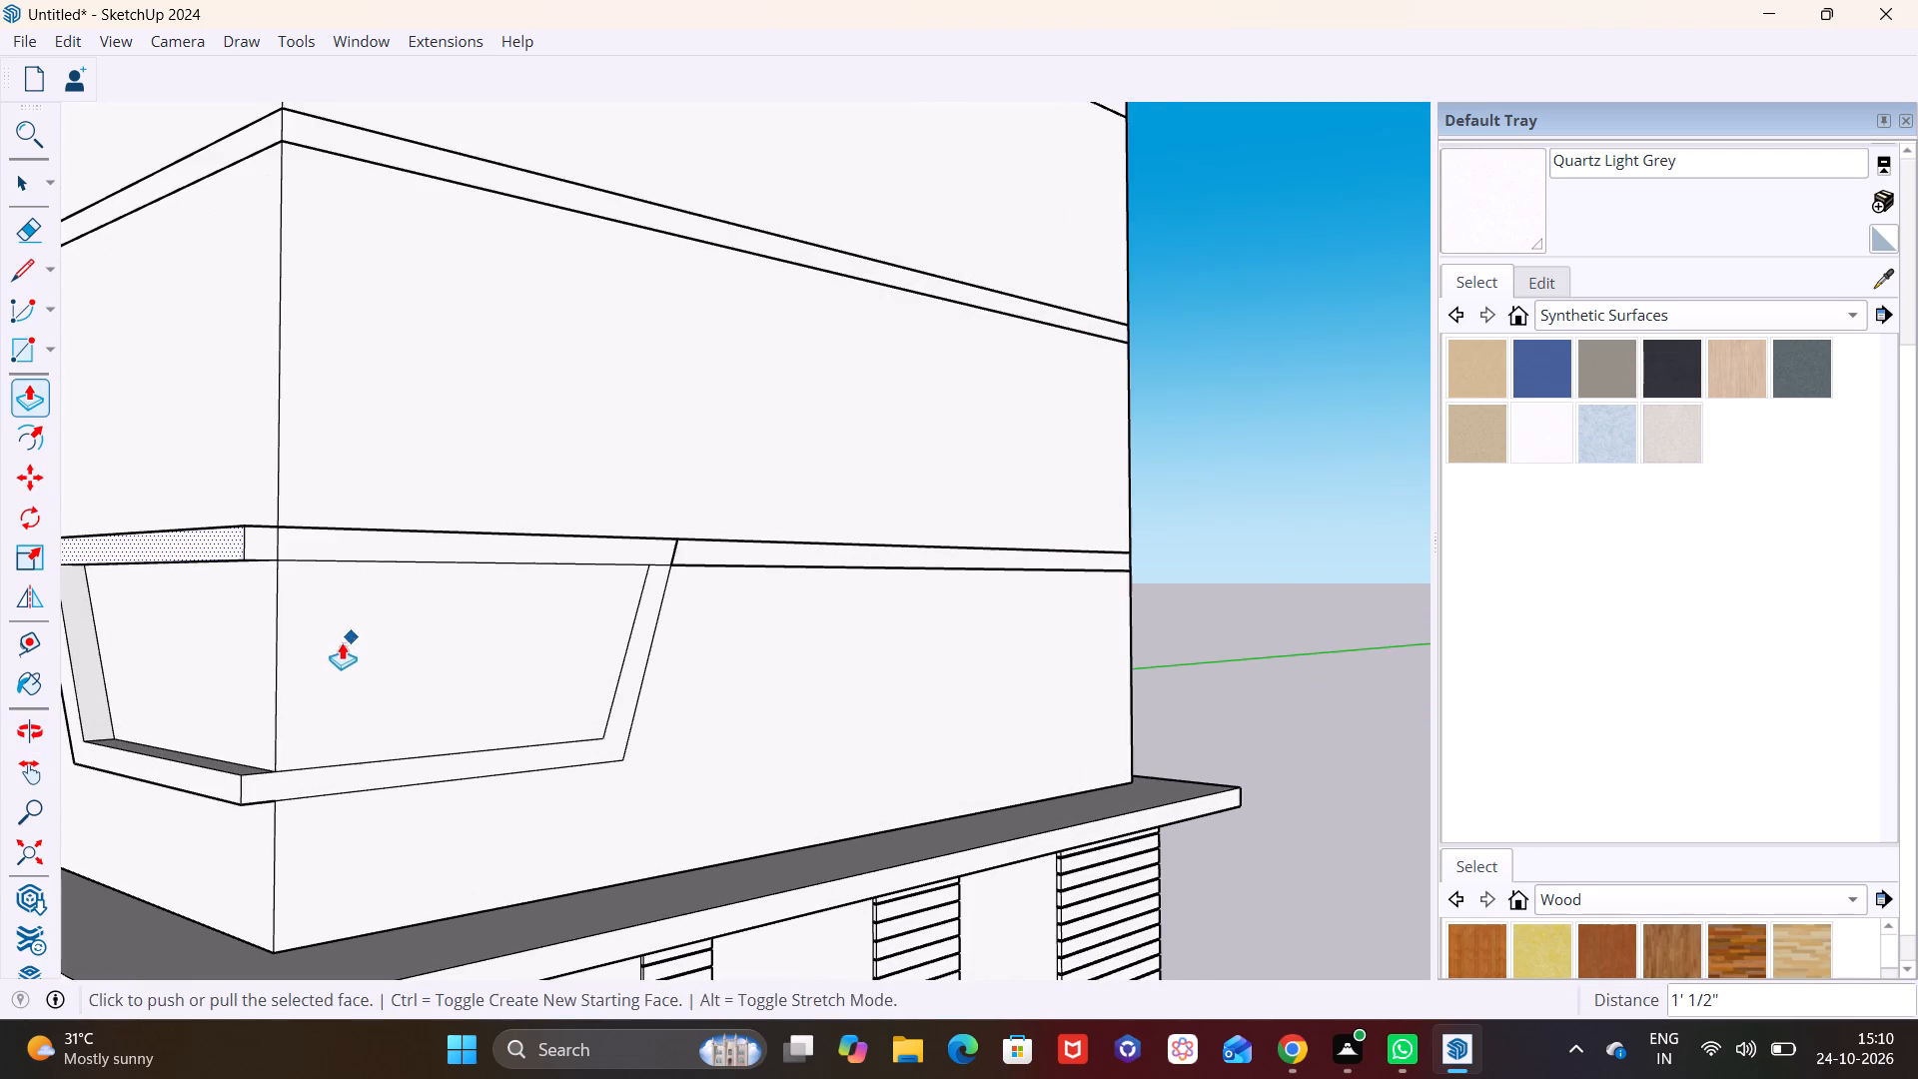
{"action": "middle_click_drag", "start_coordinate": [339, 645], "coordinate": [419, 636], "text": "shift"}
{"action": "left_click", "coordinate": [12, 284]}
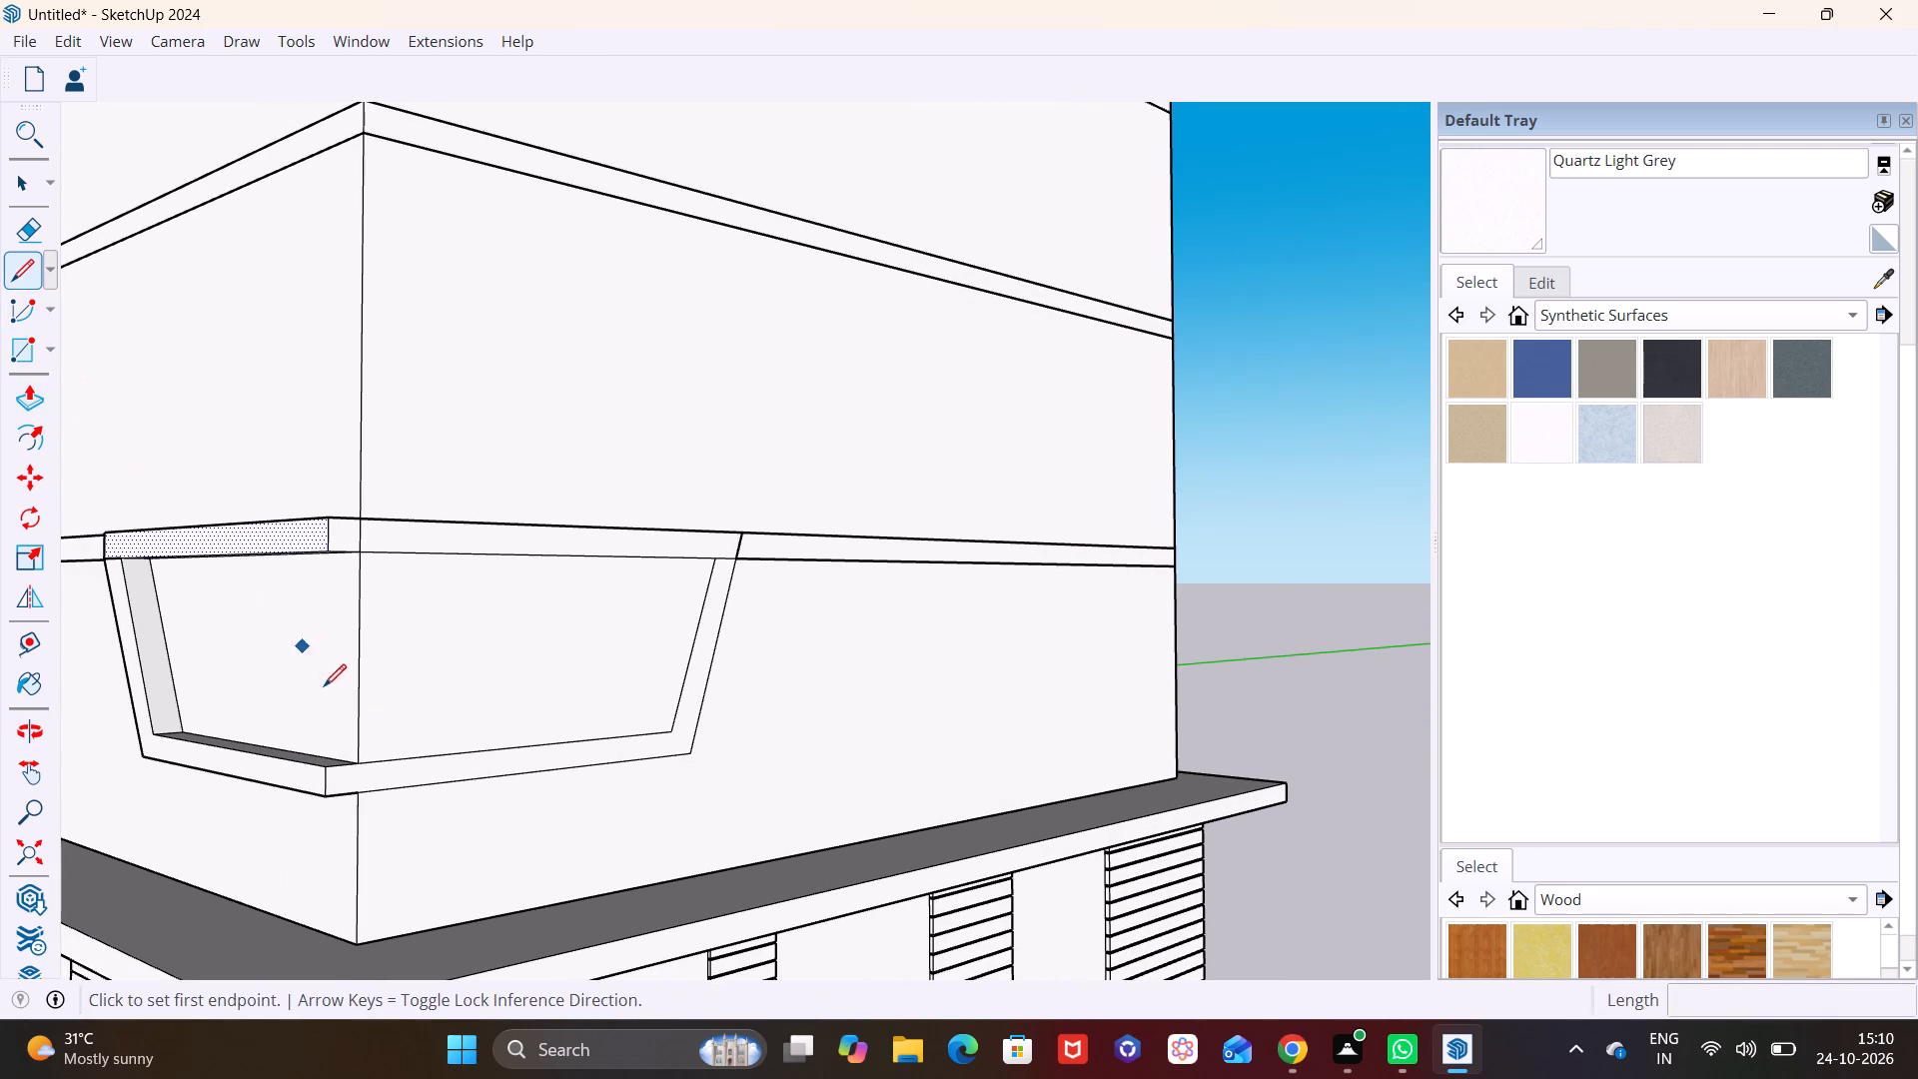
{"action": "middle_click_drag", "start_coordinate": [386, 581], "coordinate": [218, 721]}
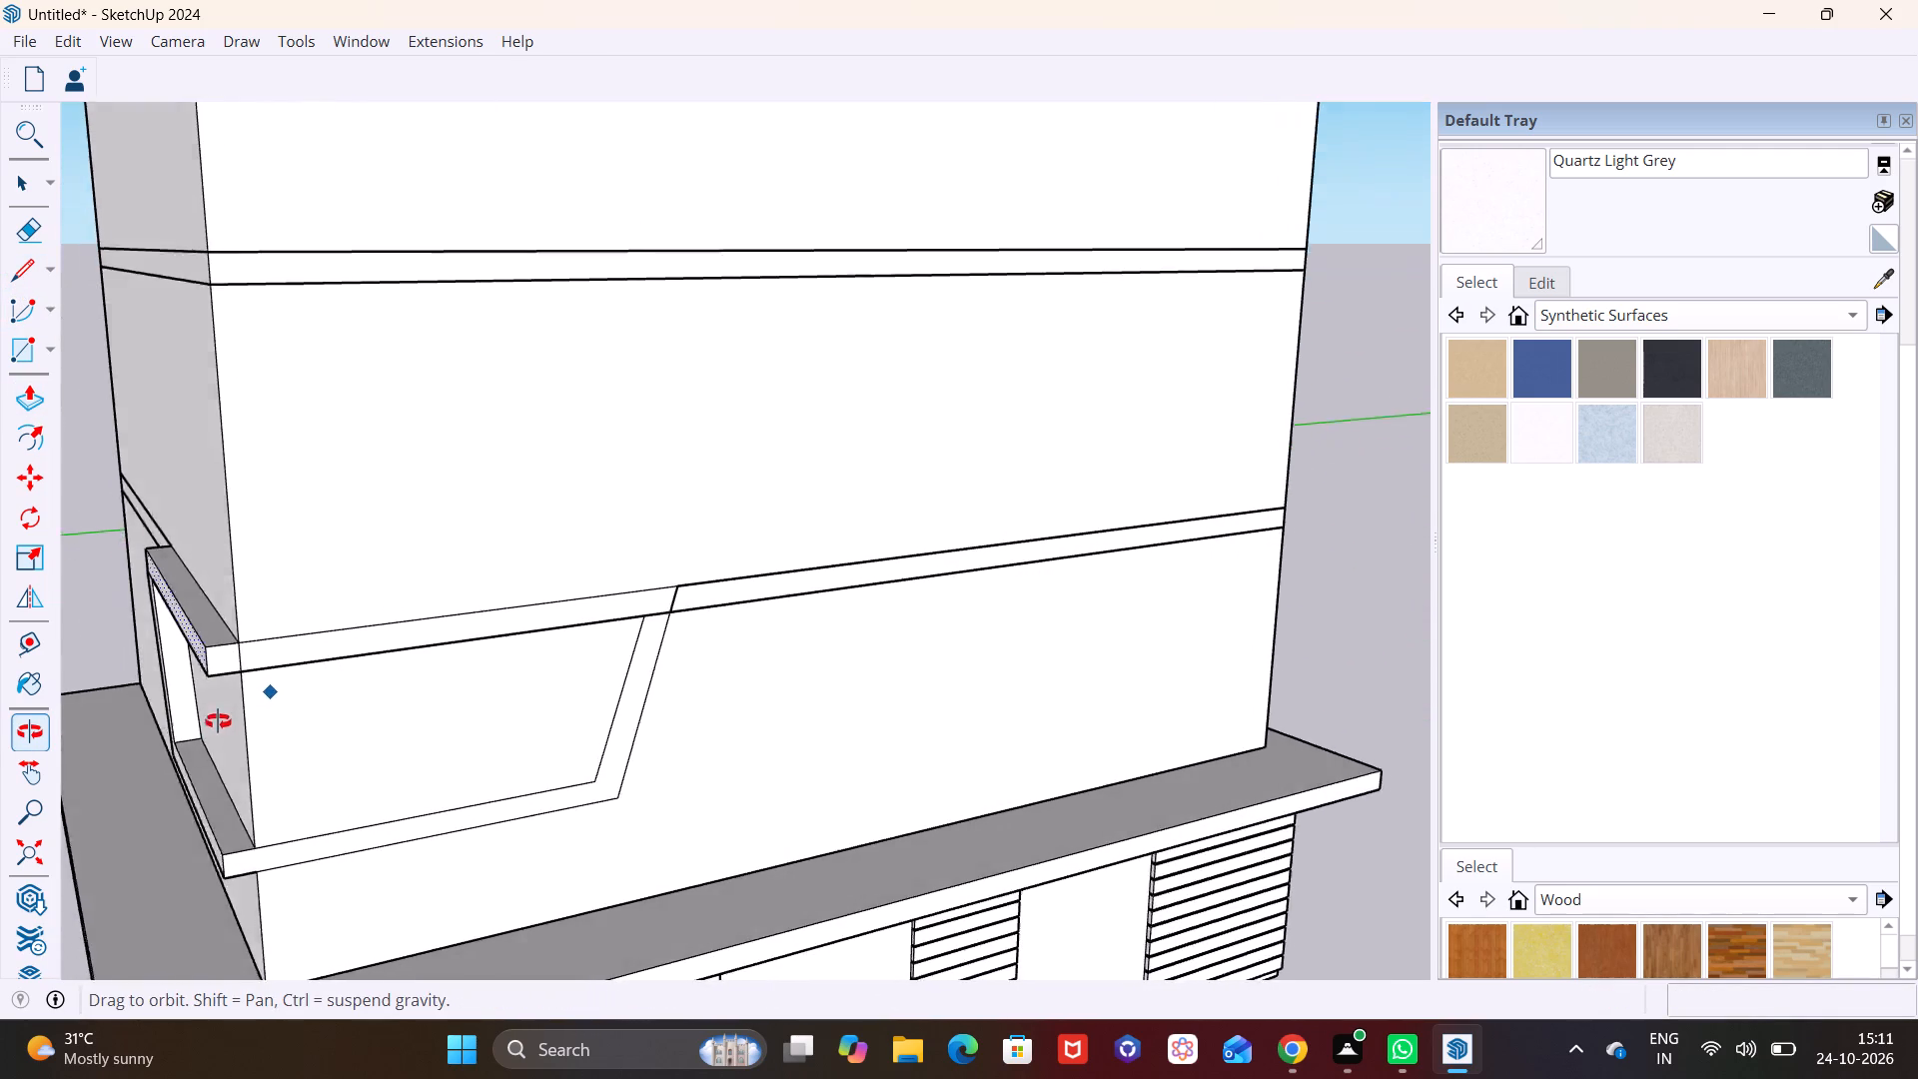
{"action": "middle_click_drag", "start_coordinate": [218, 721], "coordinate": [287, 617]}
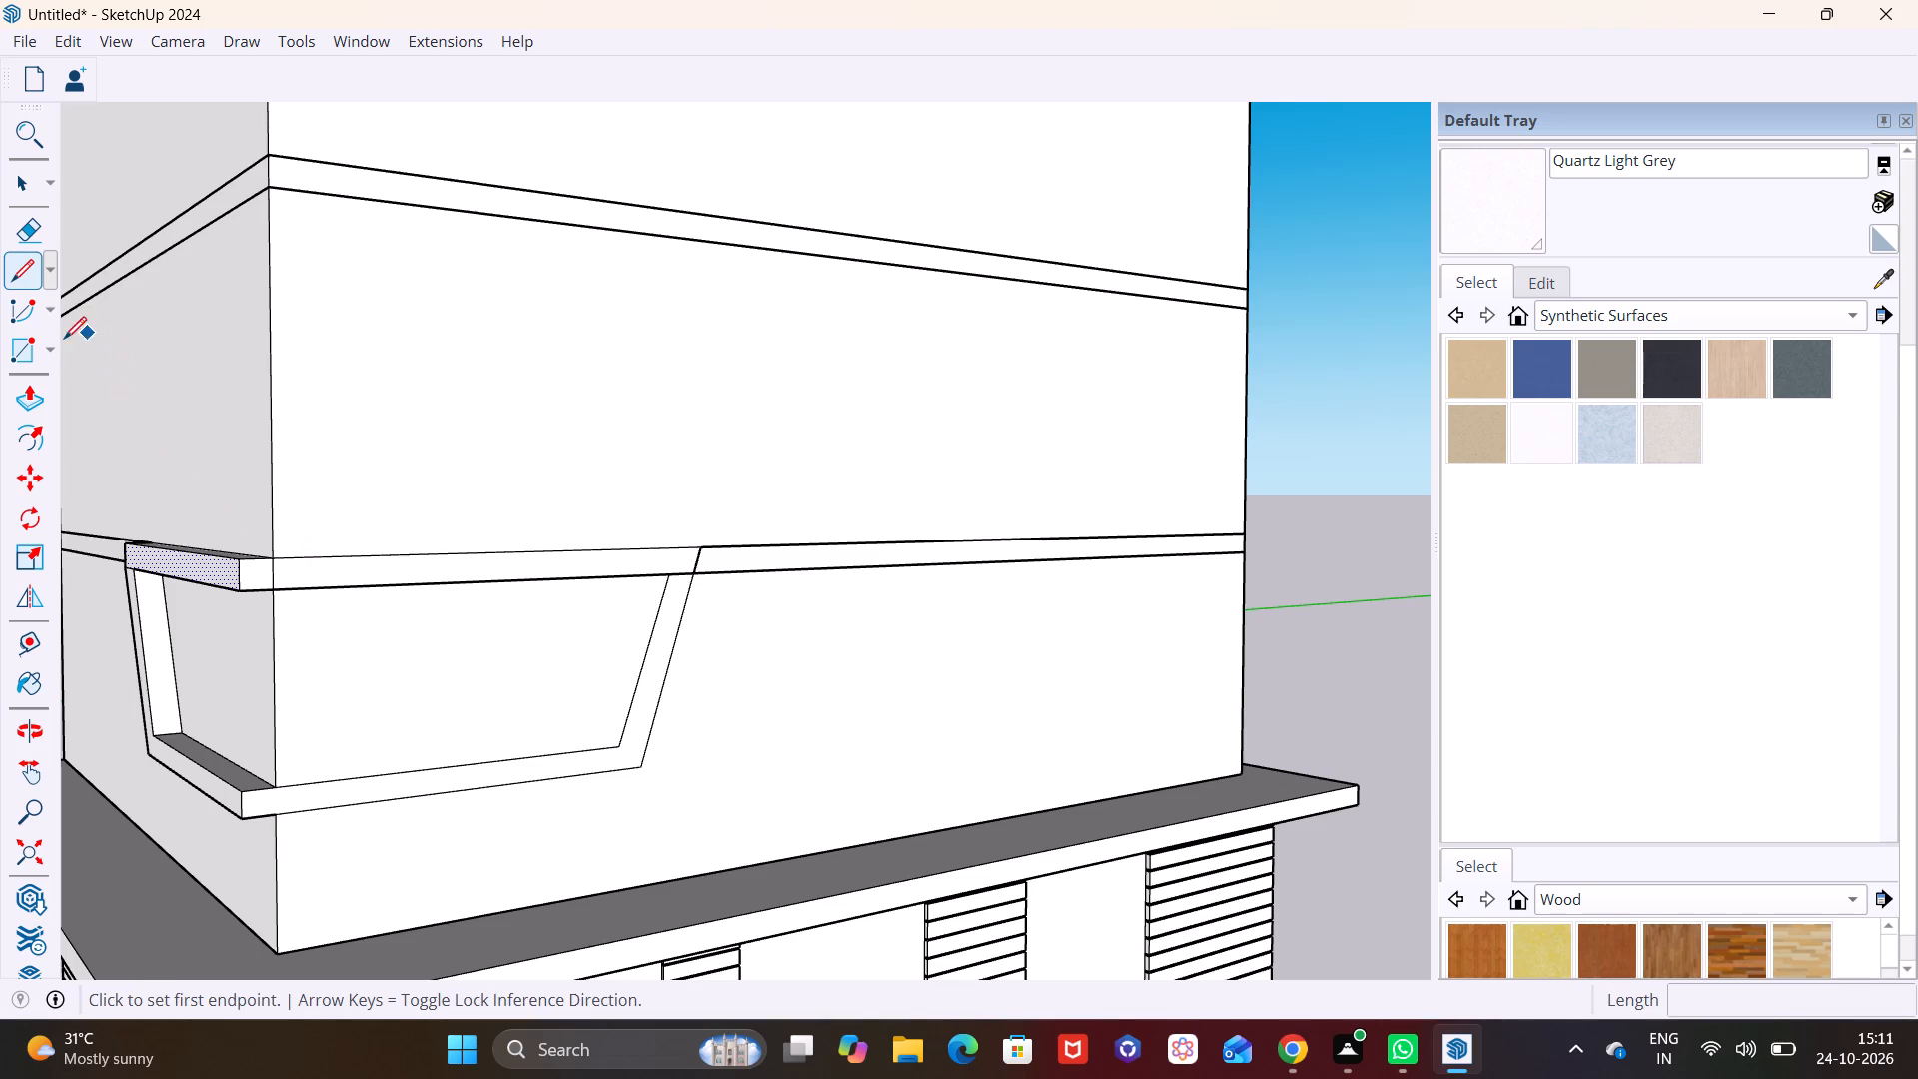
{"action": "left_click", "coordinate": [53, 347]}
{"action": "left_click", "coordinate": [70, 386]}
{"action": "left_click", "coordinate": [275, 562]}
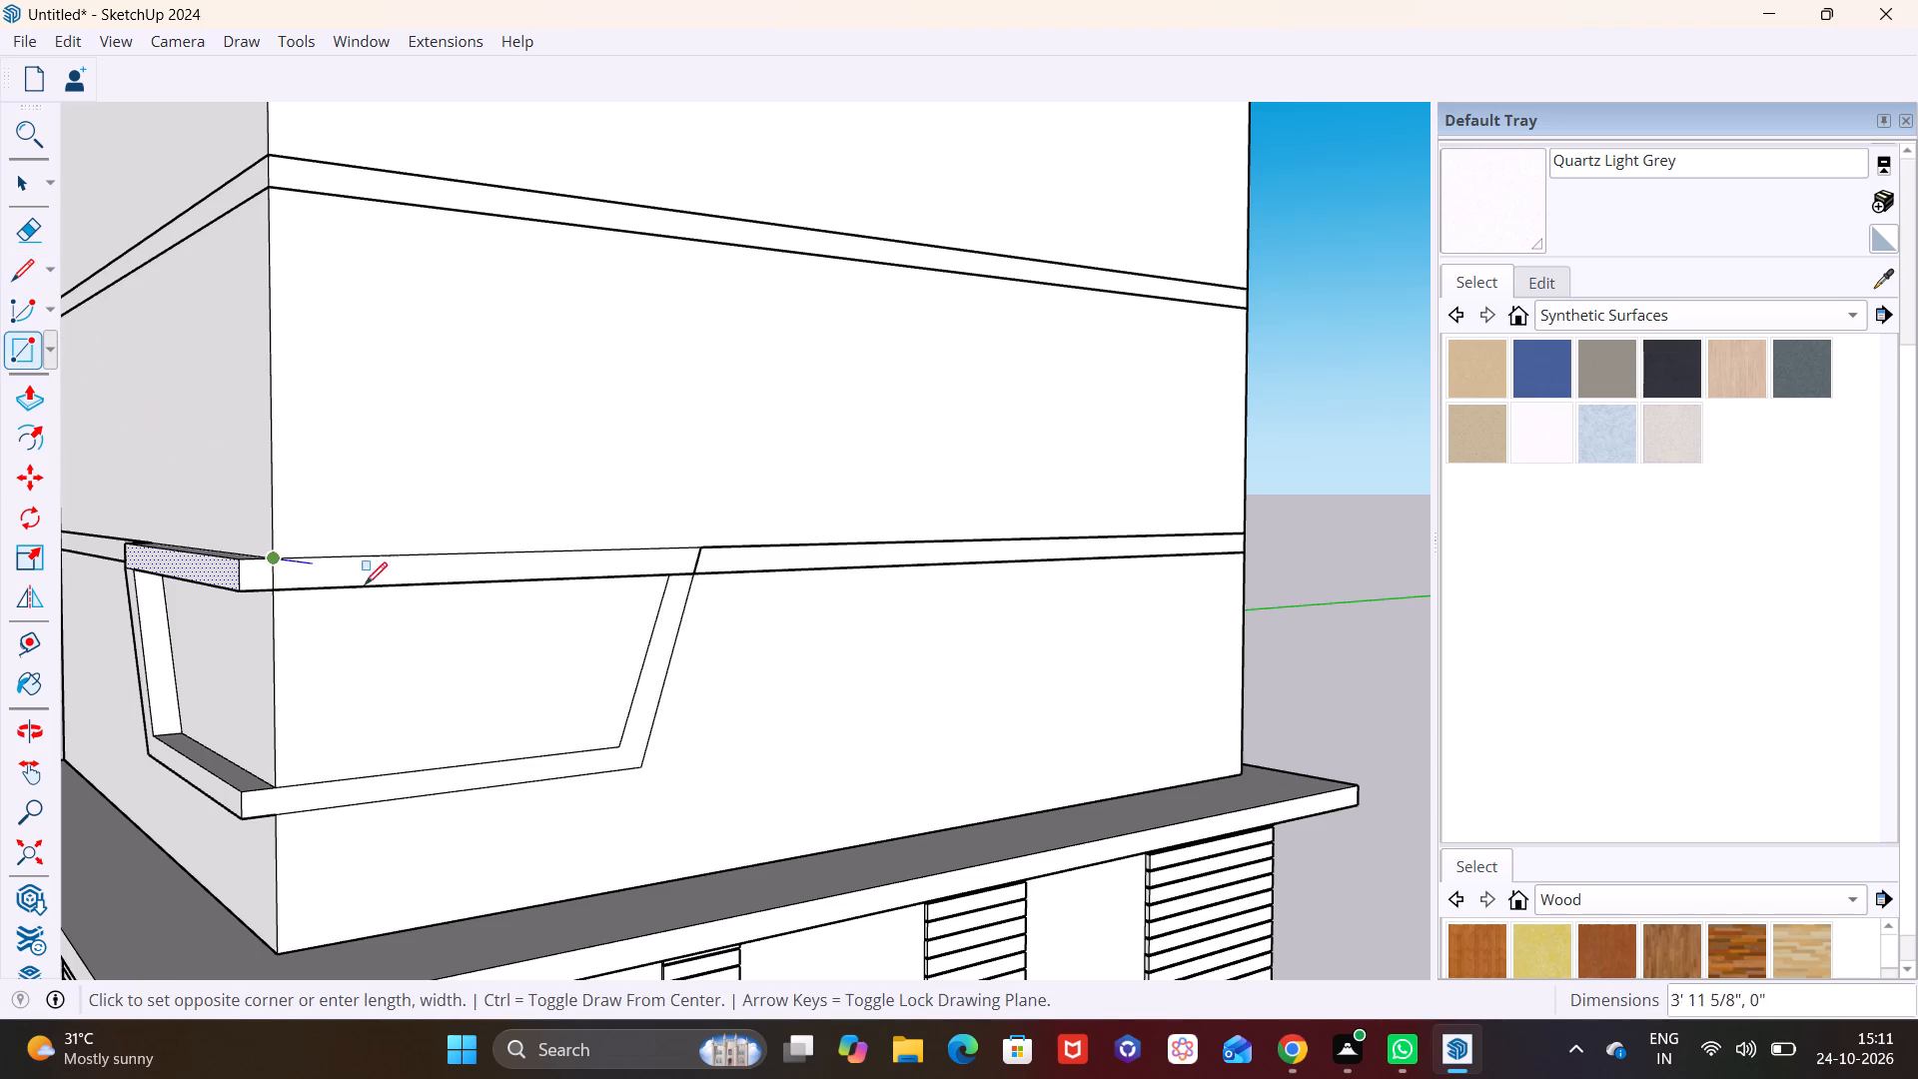
{"action": "left_click", "coordinate": [708, 574]}
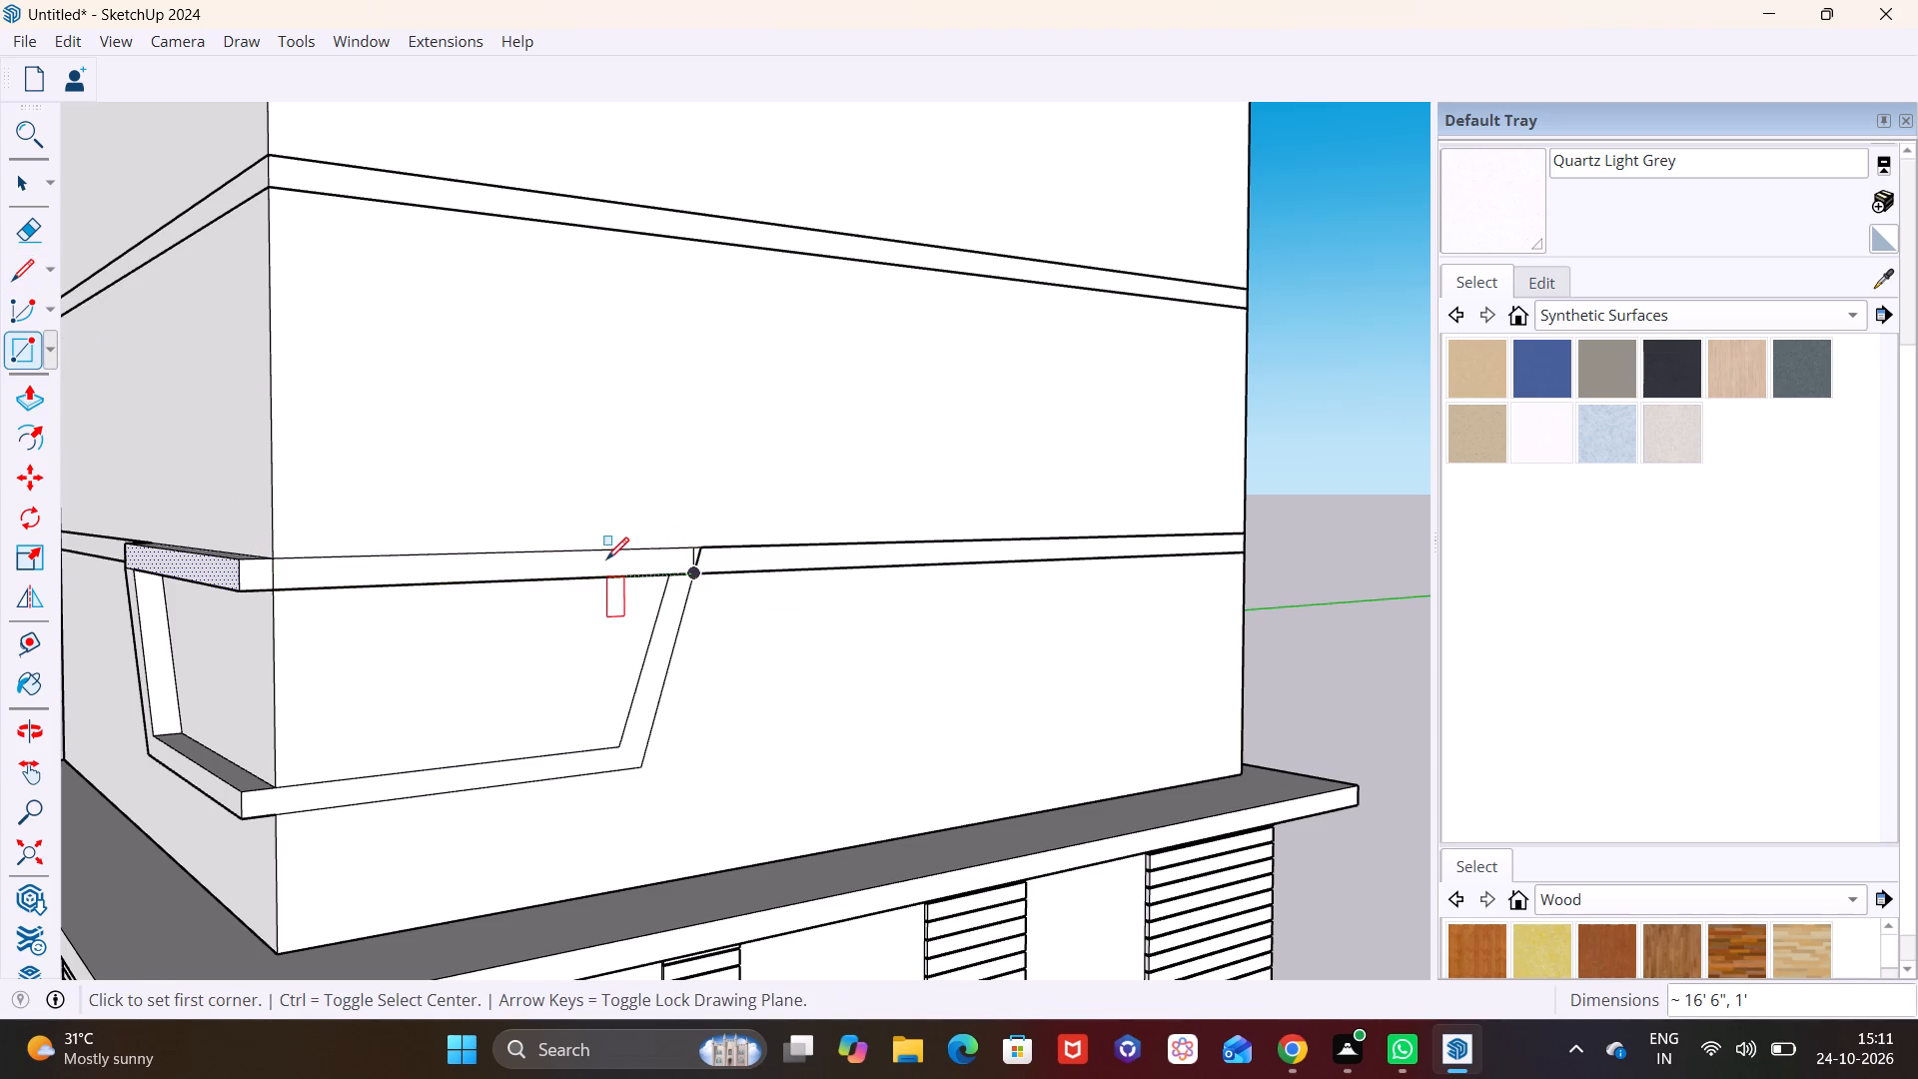
Push/Pull the adjacent facade's band rectangle outward about 1' 2".
{"action": "key", "text": "space"}
{"action": "left_click", "coordinate": [604, 559]}
{"action": "left_click", "coordinate": [17, 393]}
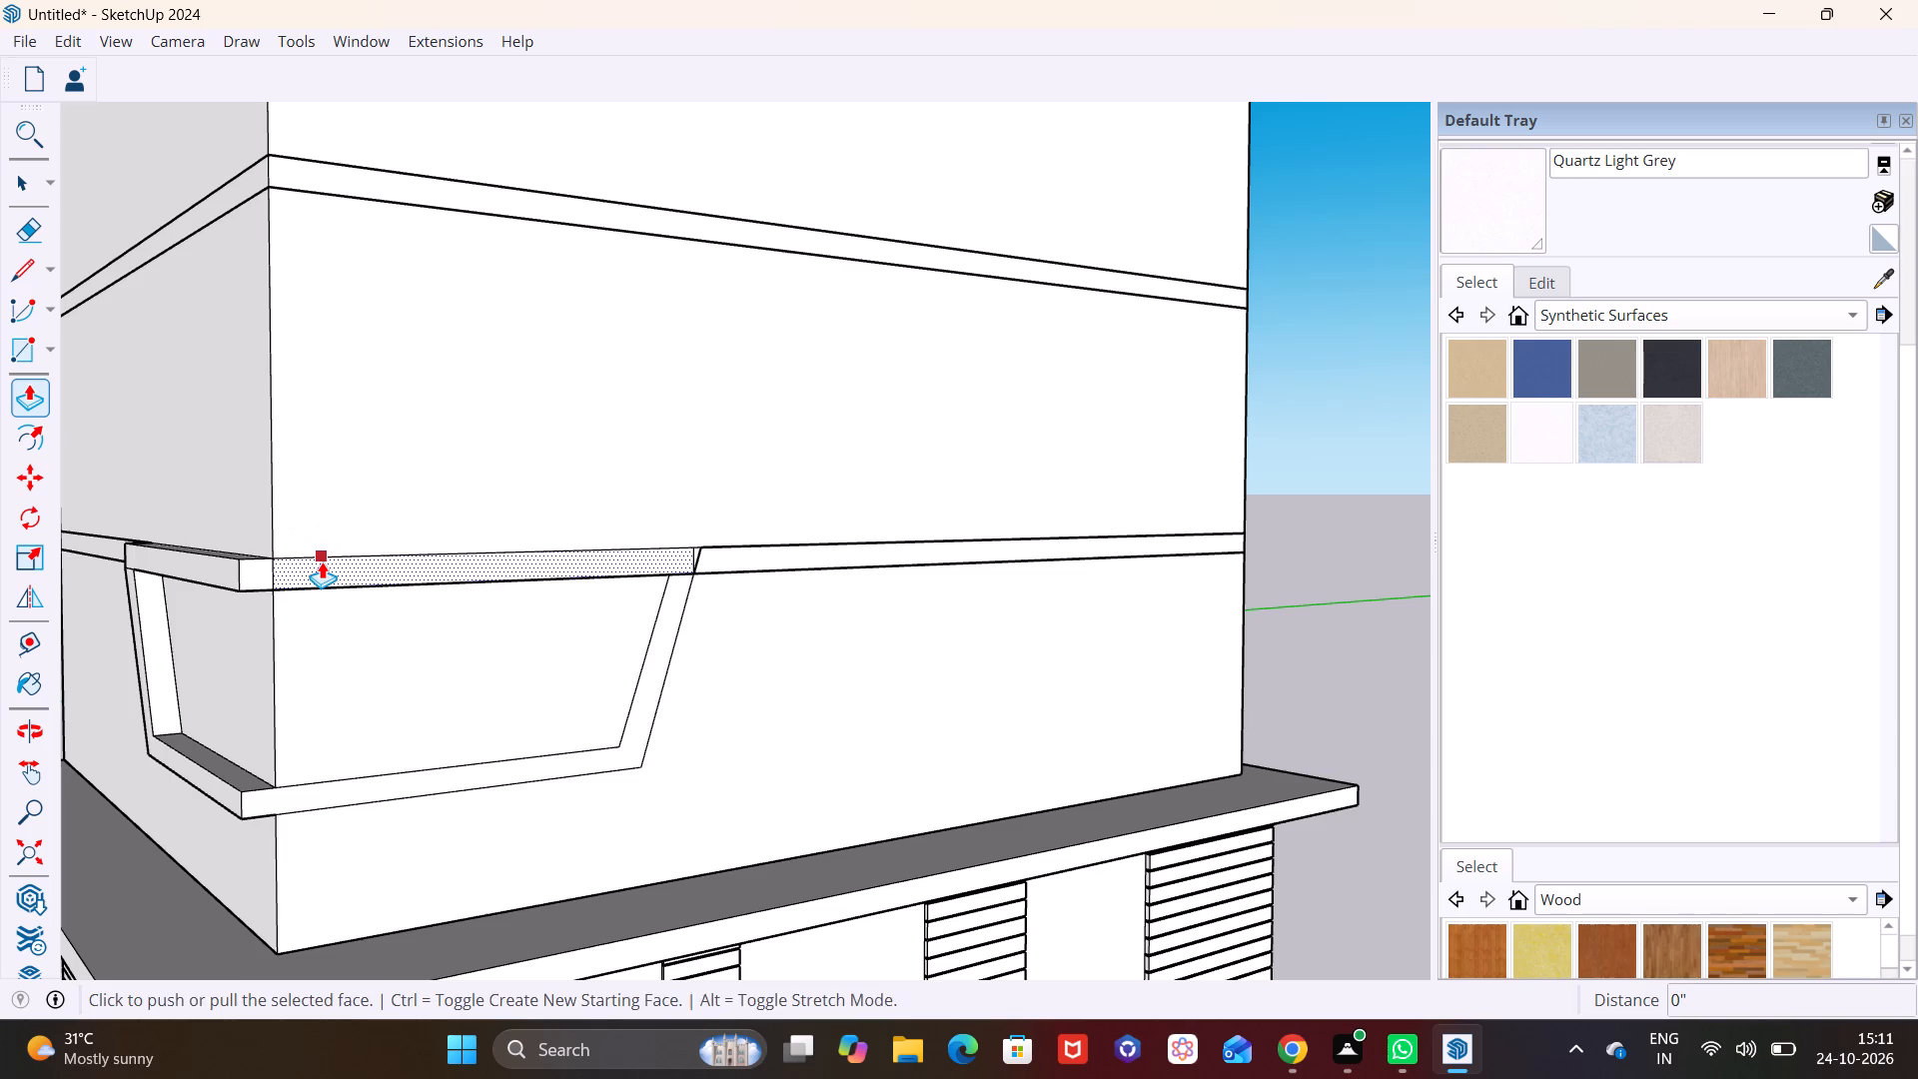
{"action": "left_click", "coordinate": [322, 561]}
{"action": "left_click", "coordinate": [332, 570]}
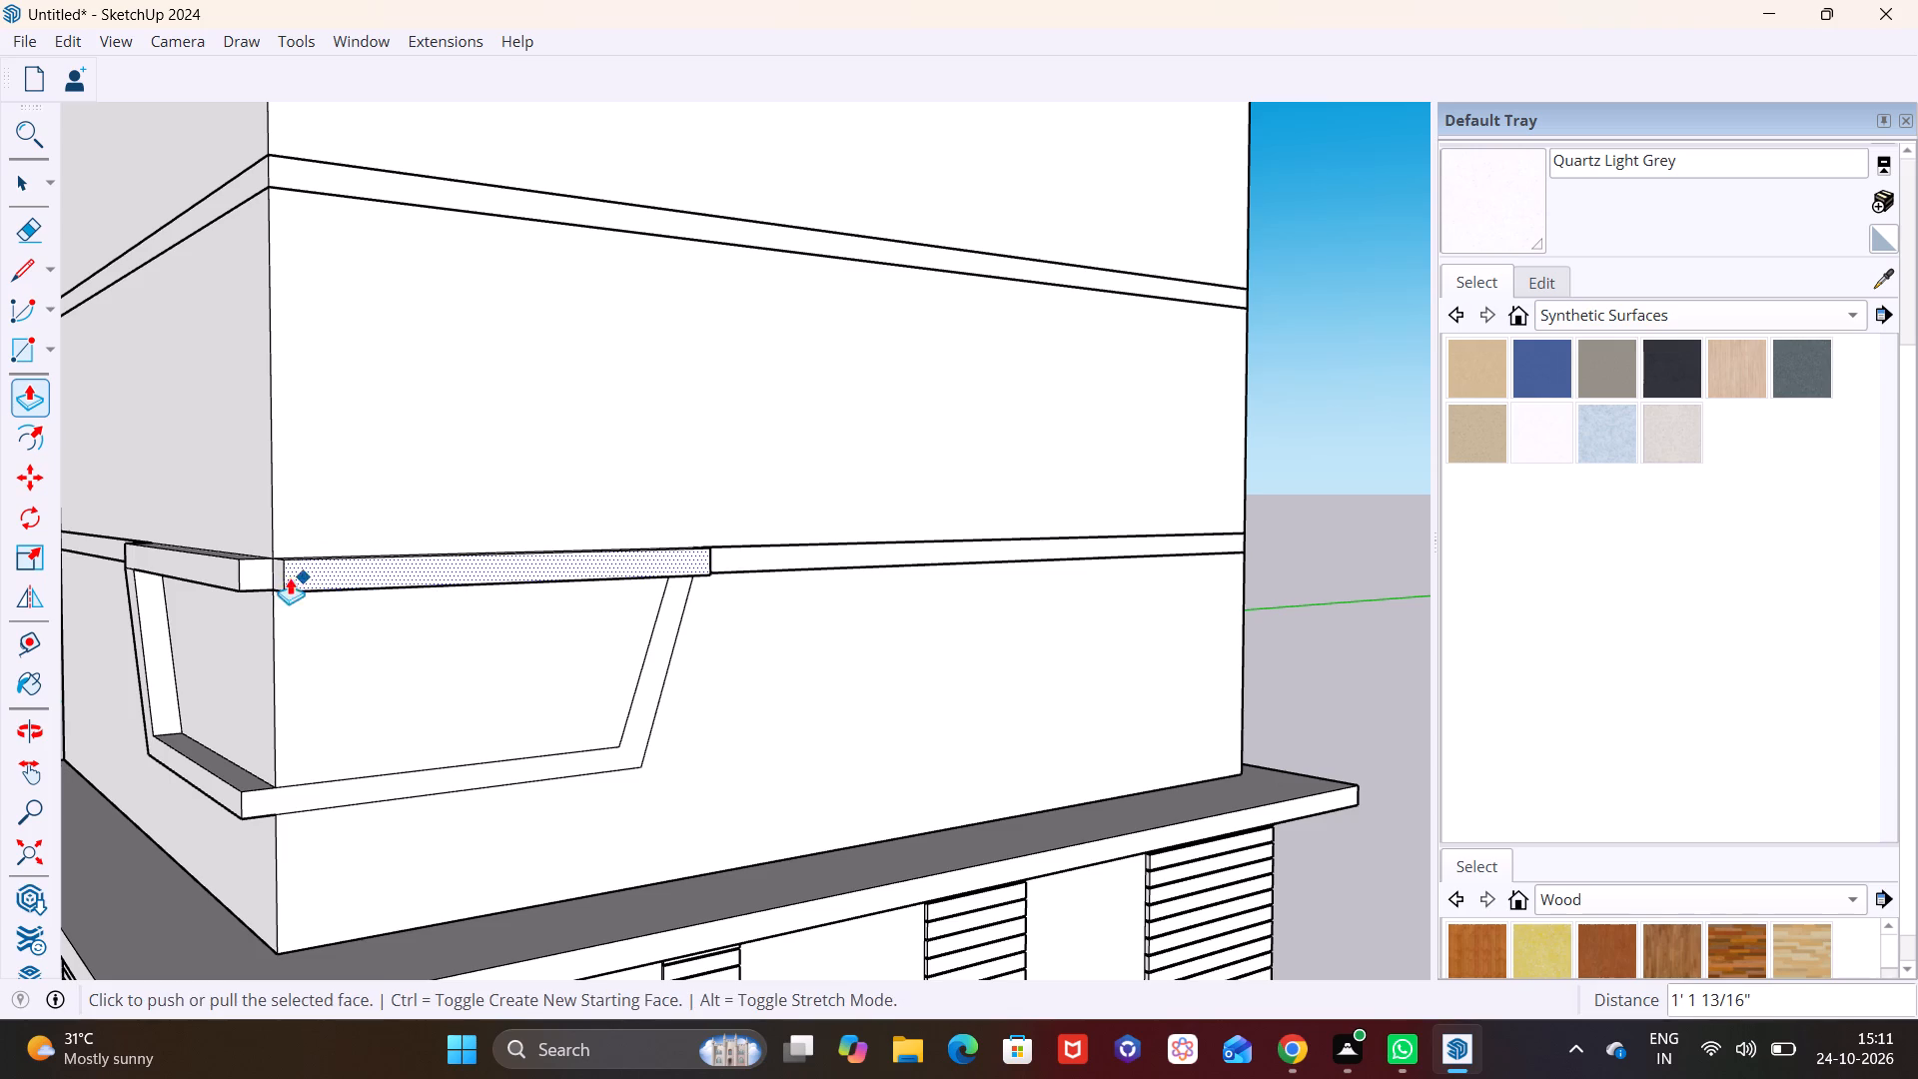
Readjust the projection of the adjacent facade's raised band strip by push/pulling its front face outward and back toward the wall.
{"action": "middle_click_drag", "start_coordinate": [334, 564], "coordinate": [662, 611]}
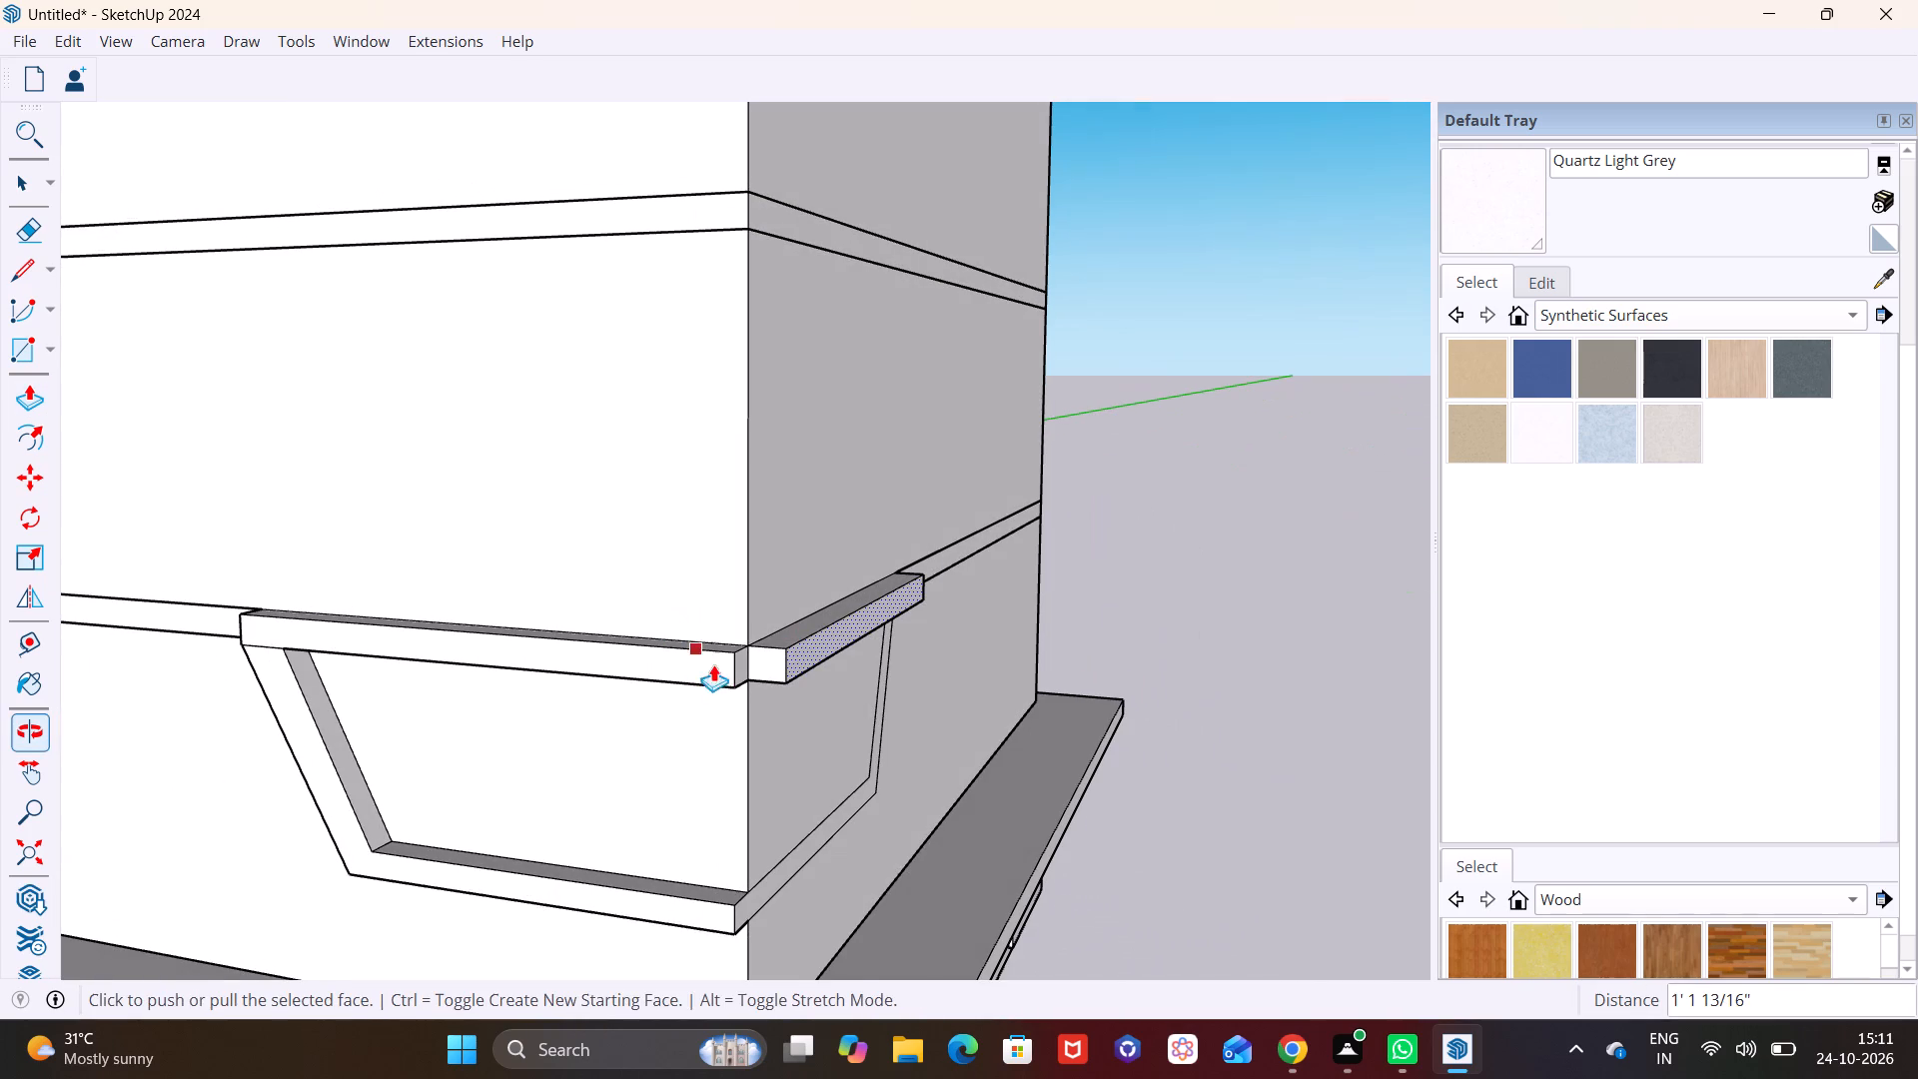
{"action": "left_click", "coordinate": [717, 683]}
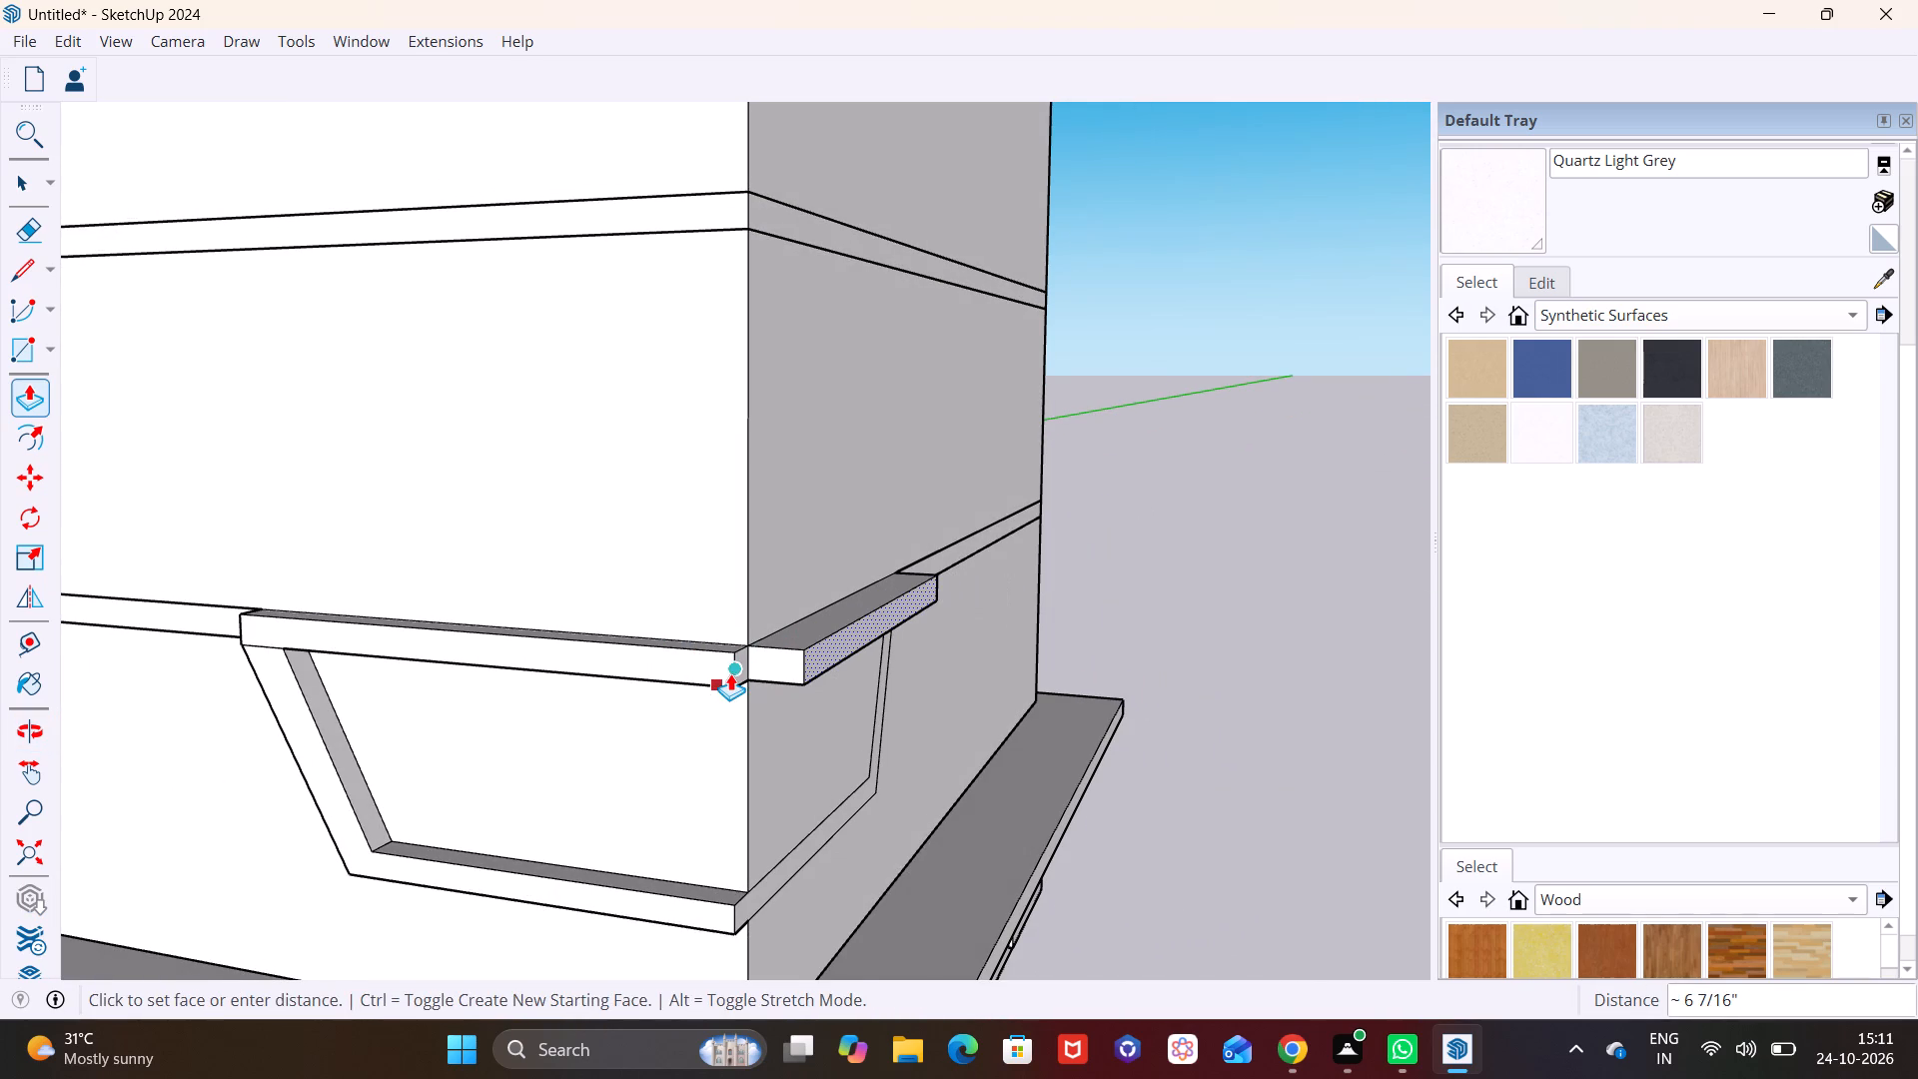
{"action": "left_click", "coordinate": [730, 673]}
{"action": "left_click", "coordinate": [813, 656]}
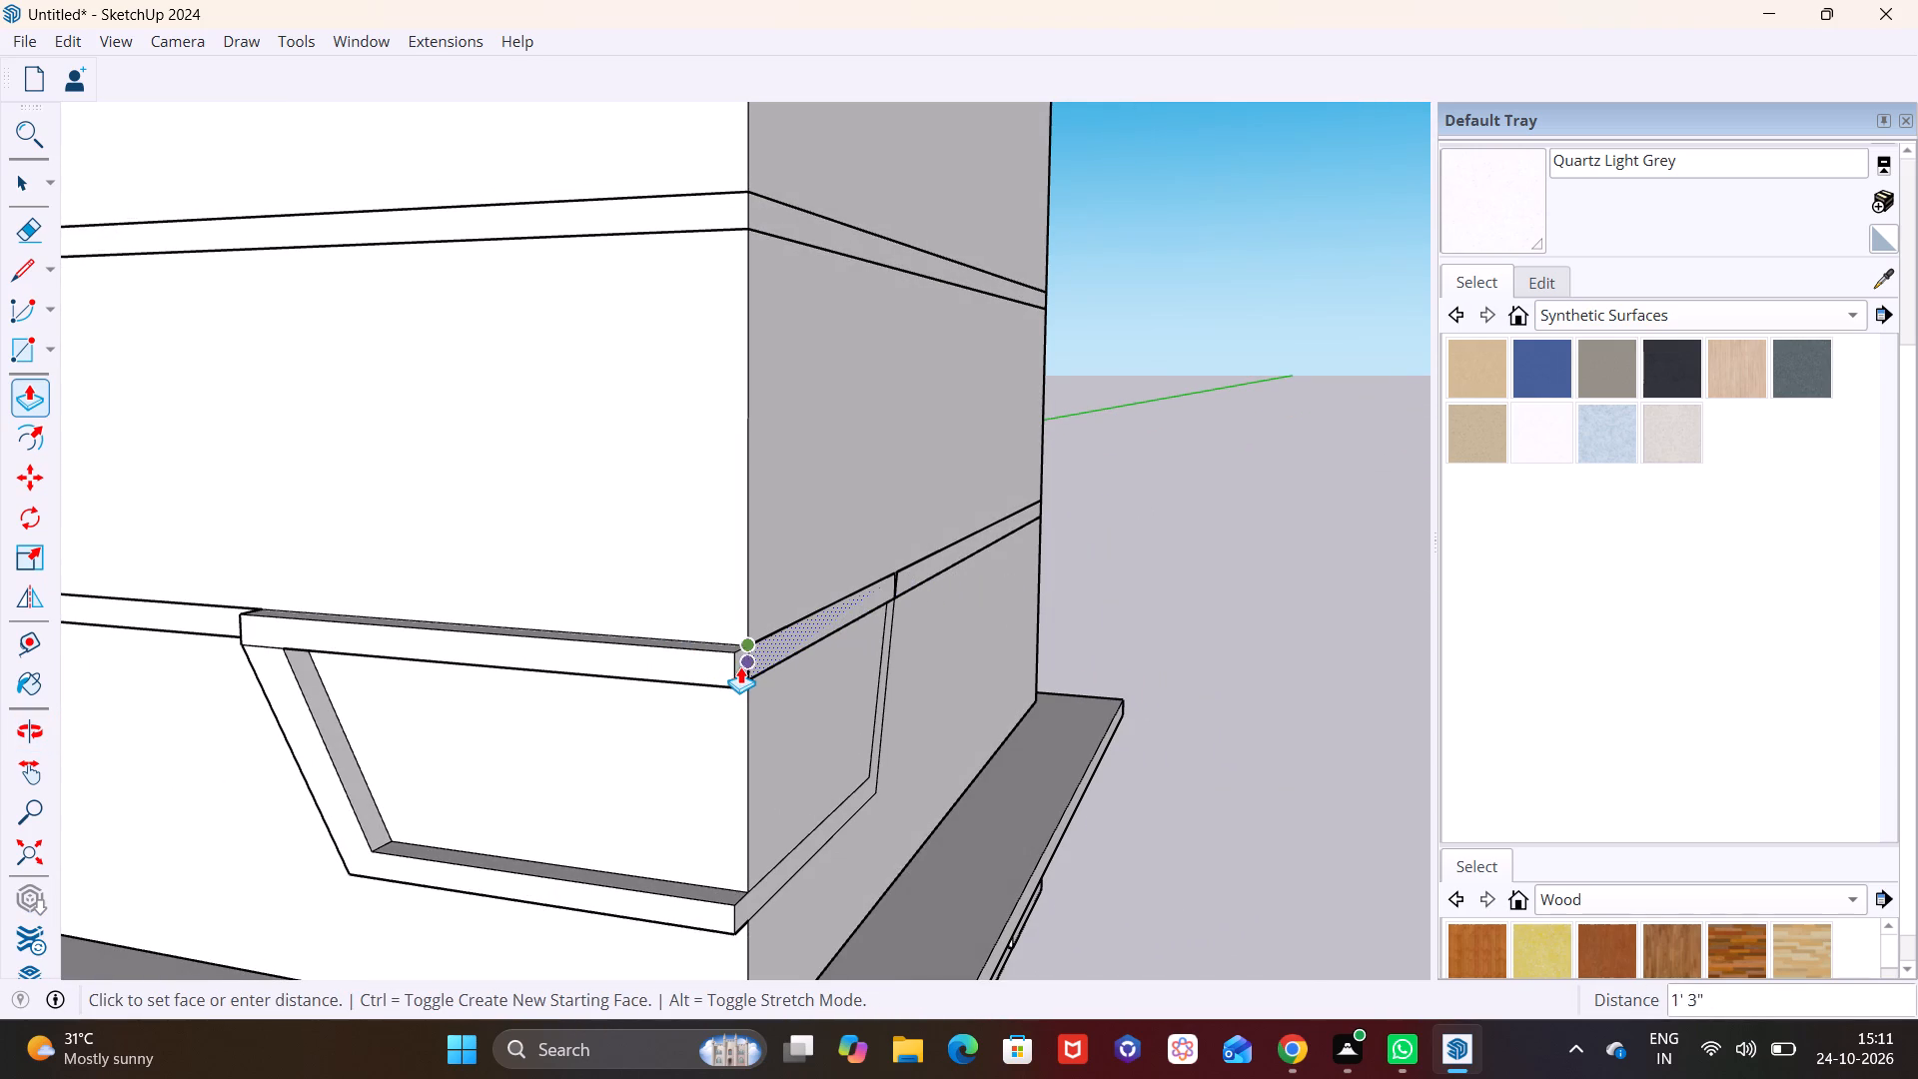
{"action": "scroll", "coordinate": [800, 645], "scroll_direction": "up", "scroll_amount": 3}
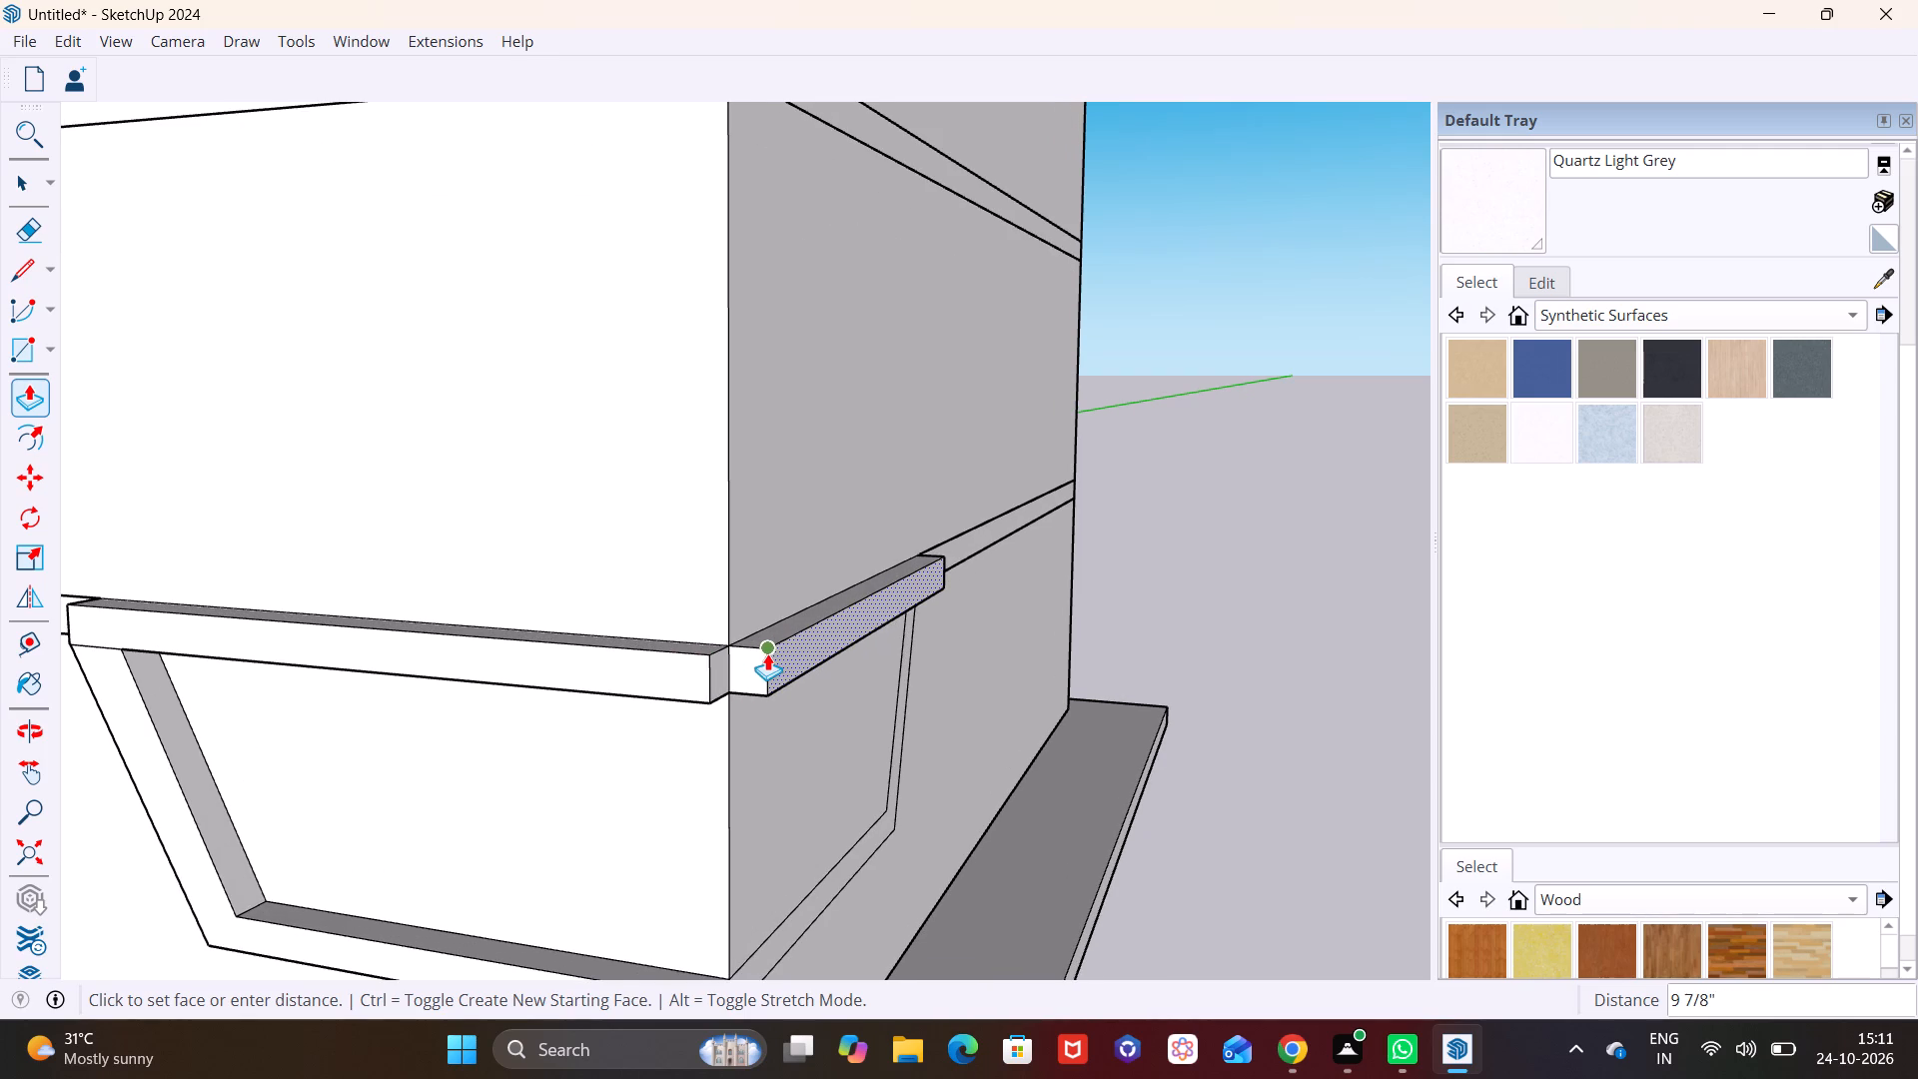
{"action": "left_click", "coordinate": [767, 653]}
{"action": "key", "text": "space"}
Push/Pull the corner end face of the adjacent facade's raised band strip about 1' 1/2" to meet the other facade's strip.
{"action": "scroll", "coordinate": [721, 674], "scroll_direction": "up", "scroll_amount": 8}
{"action": "middle_click_drag", "start_coordinate": [750, 659], "coordinate": [532, 697]}
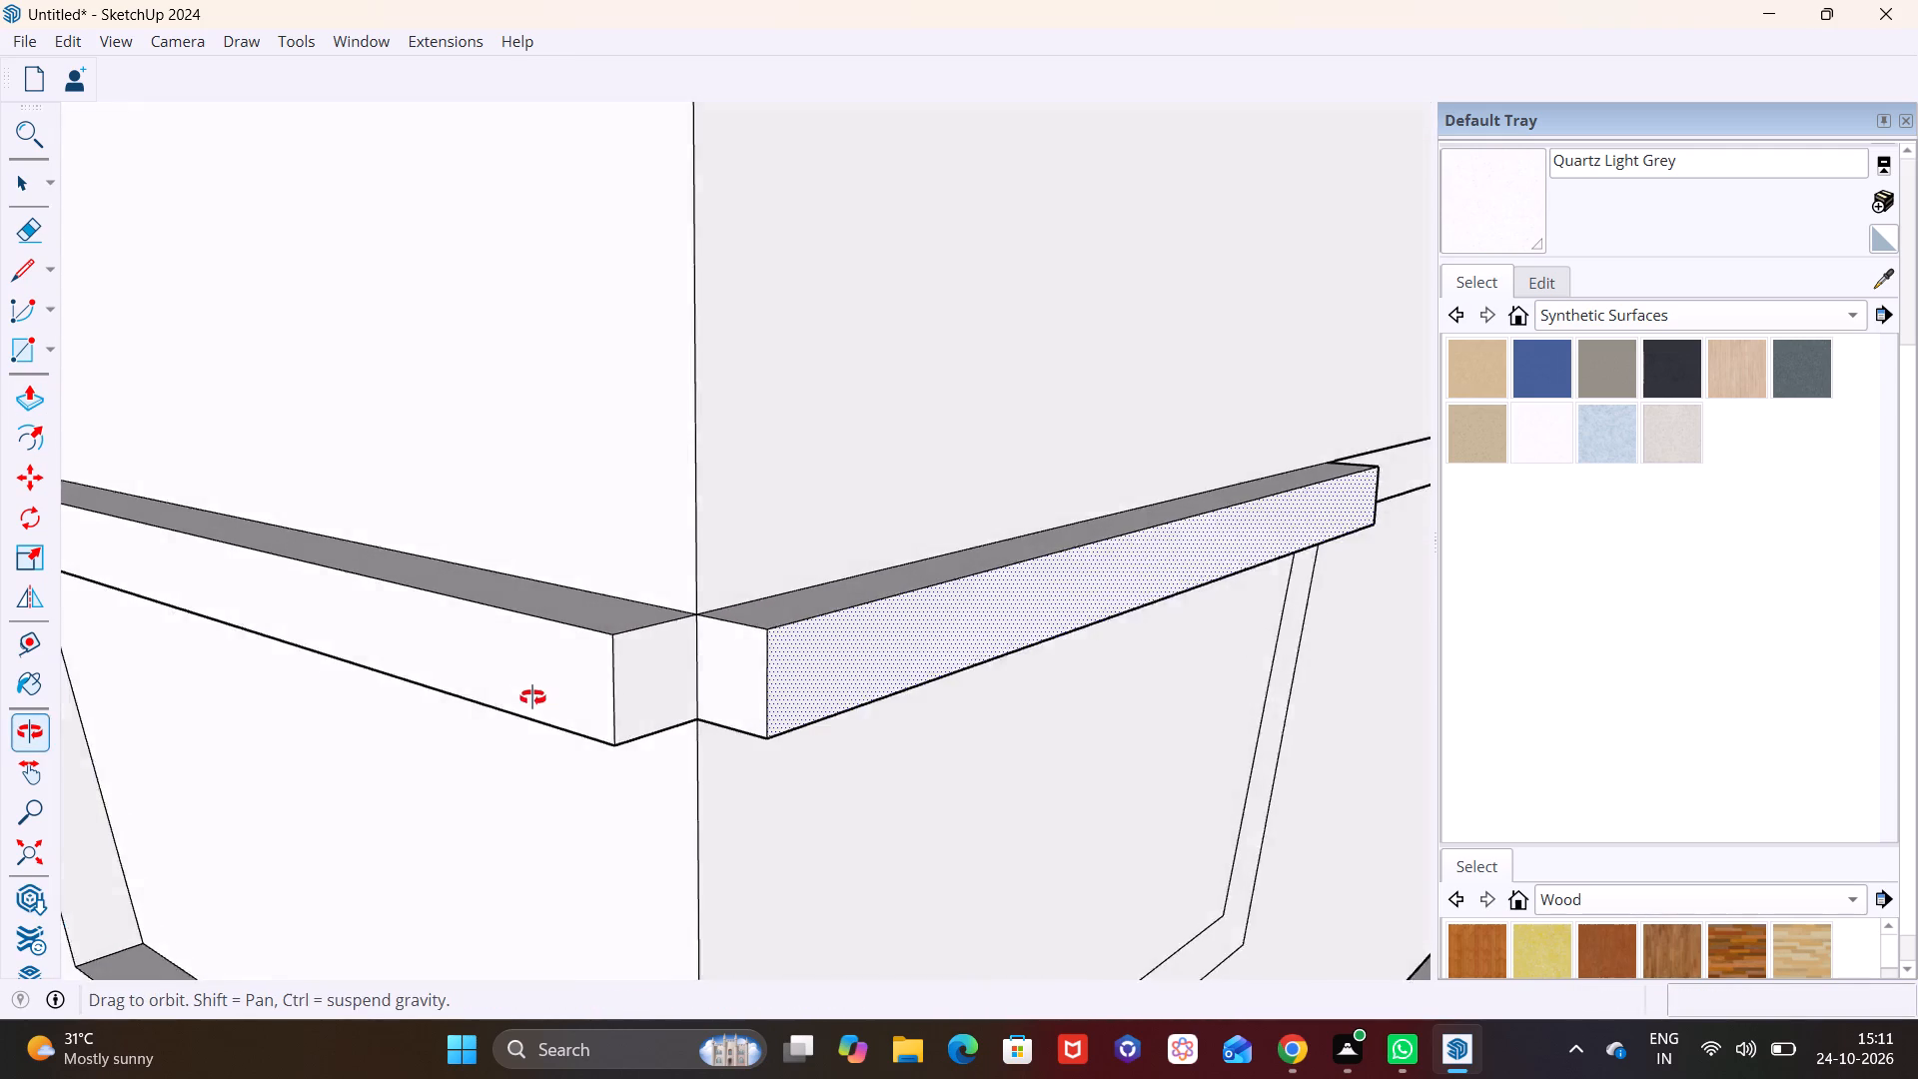
{"action": "middle_click_drag", "start_coordinate": [532, 697], "coordinate": [400, 684]}
{"action": "left_click", "coordinate": [722, 672]}
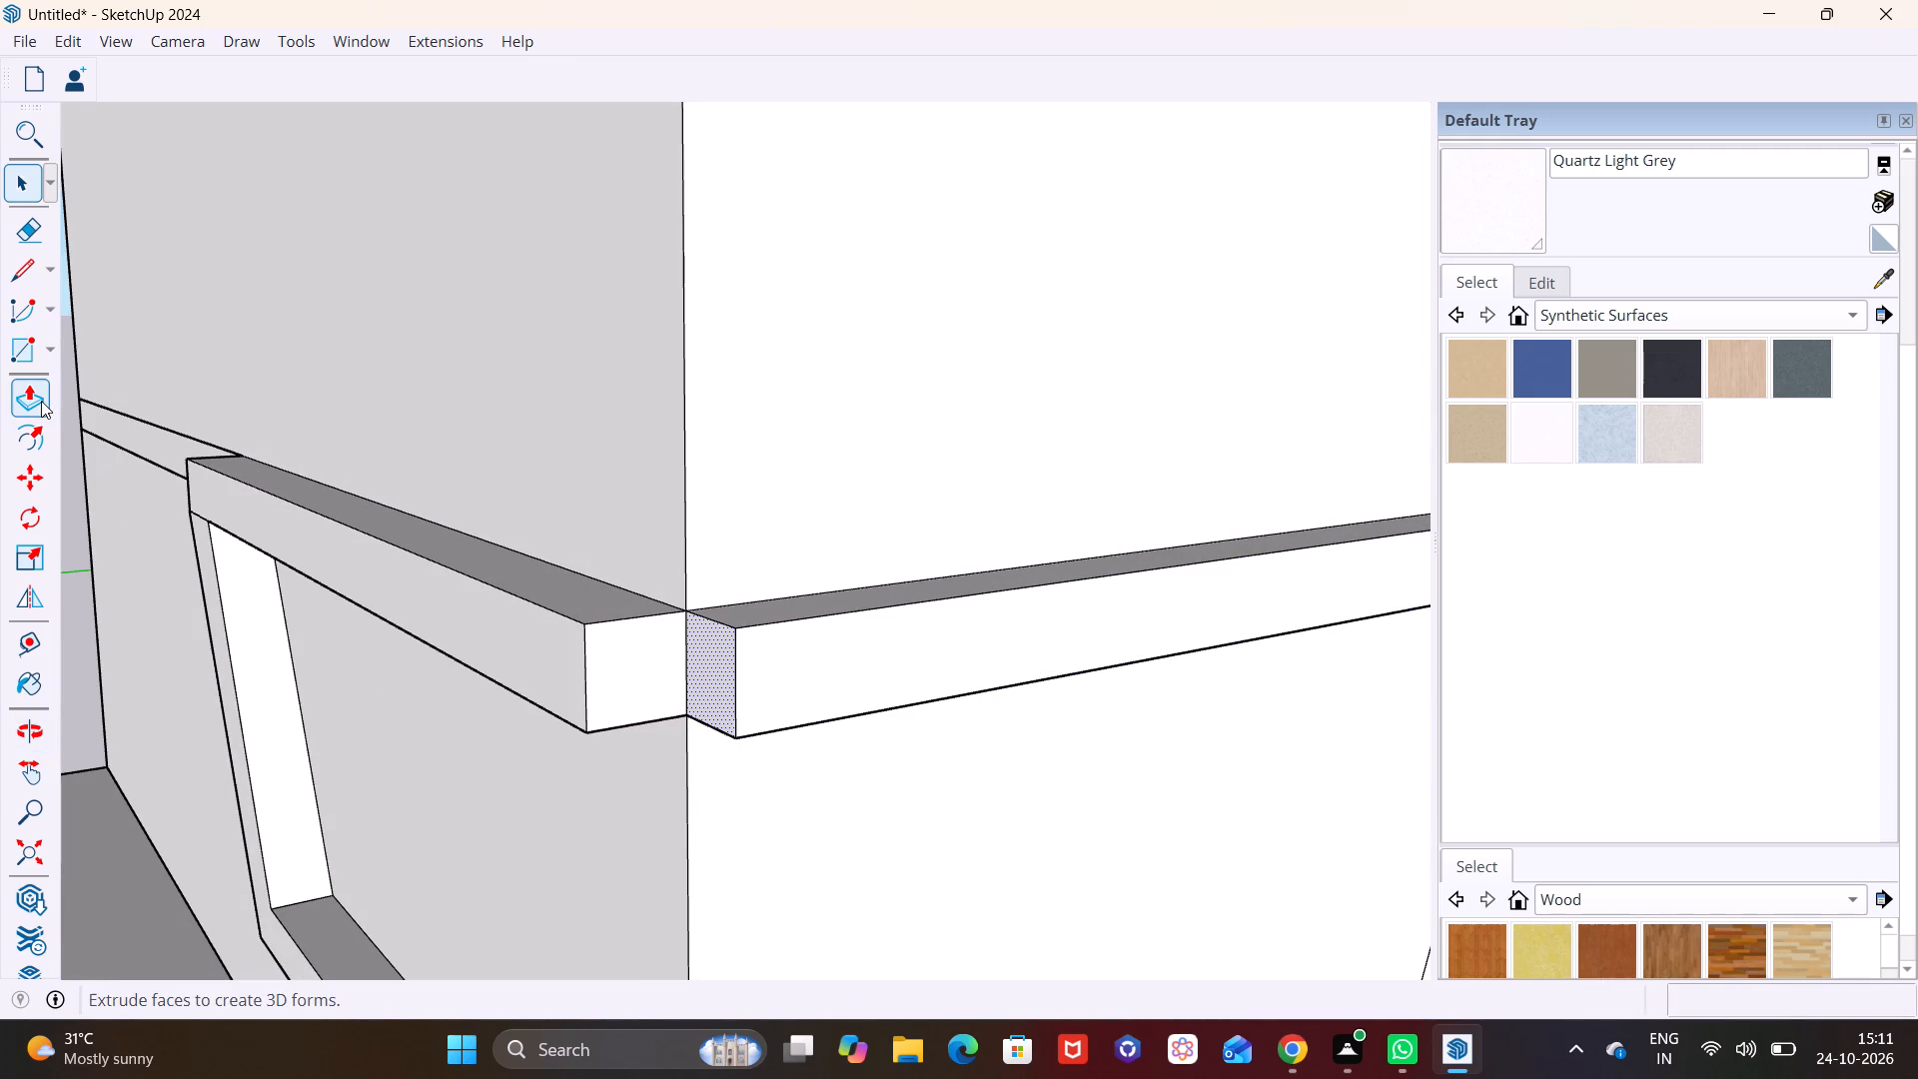
{"action": "left_click", "coordinate": [41, 401]}
{"action": "left_click", "coordinate": [706, 664]}
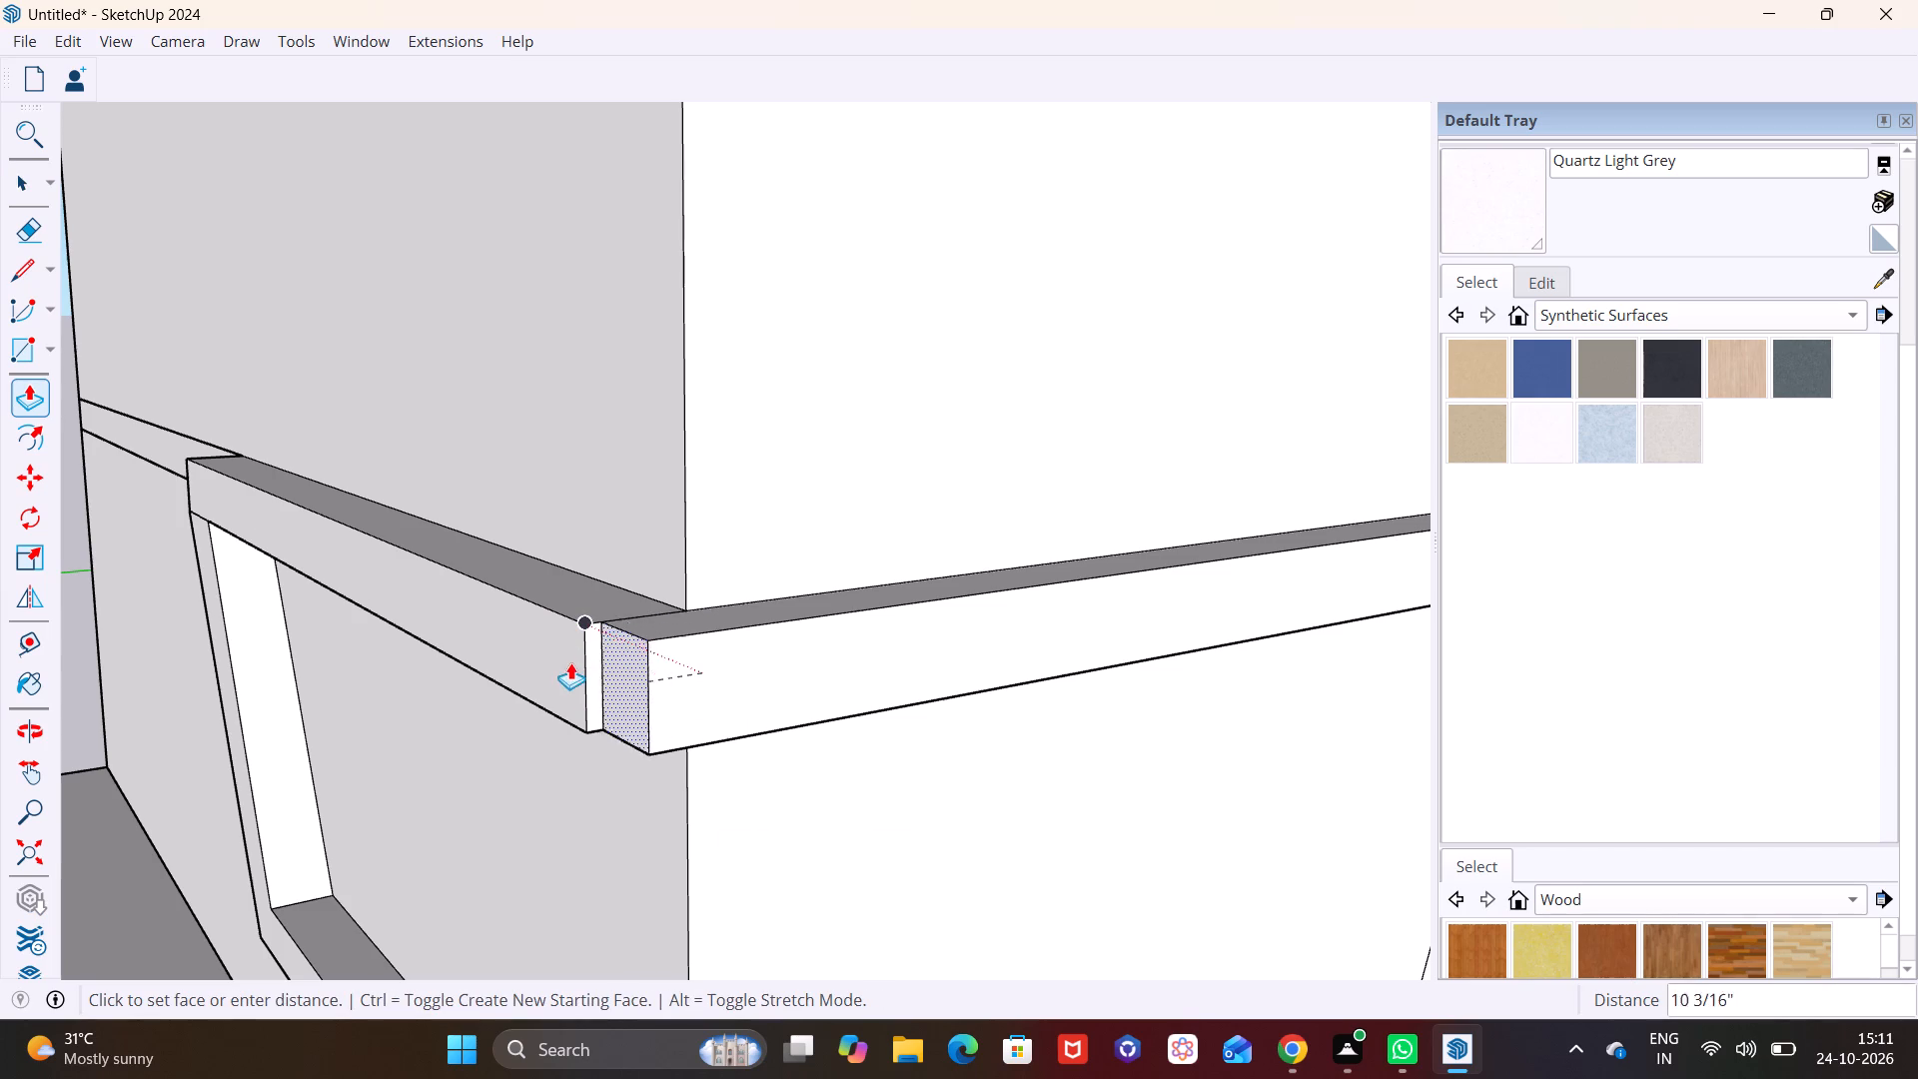
{"action": "left_click", "coordinate": [572, 666]}
{"action": "scroll", "coordinate": [717, 654], "scroll_direction": "down", "scroll_amount": 4}
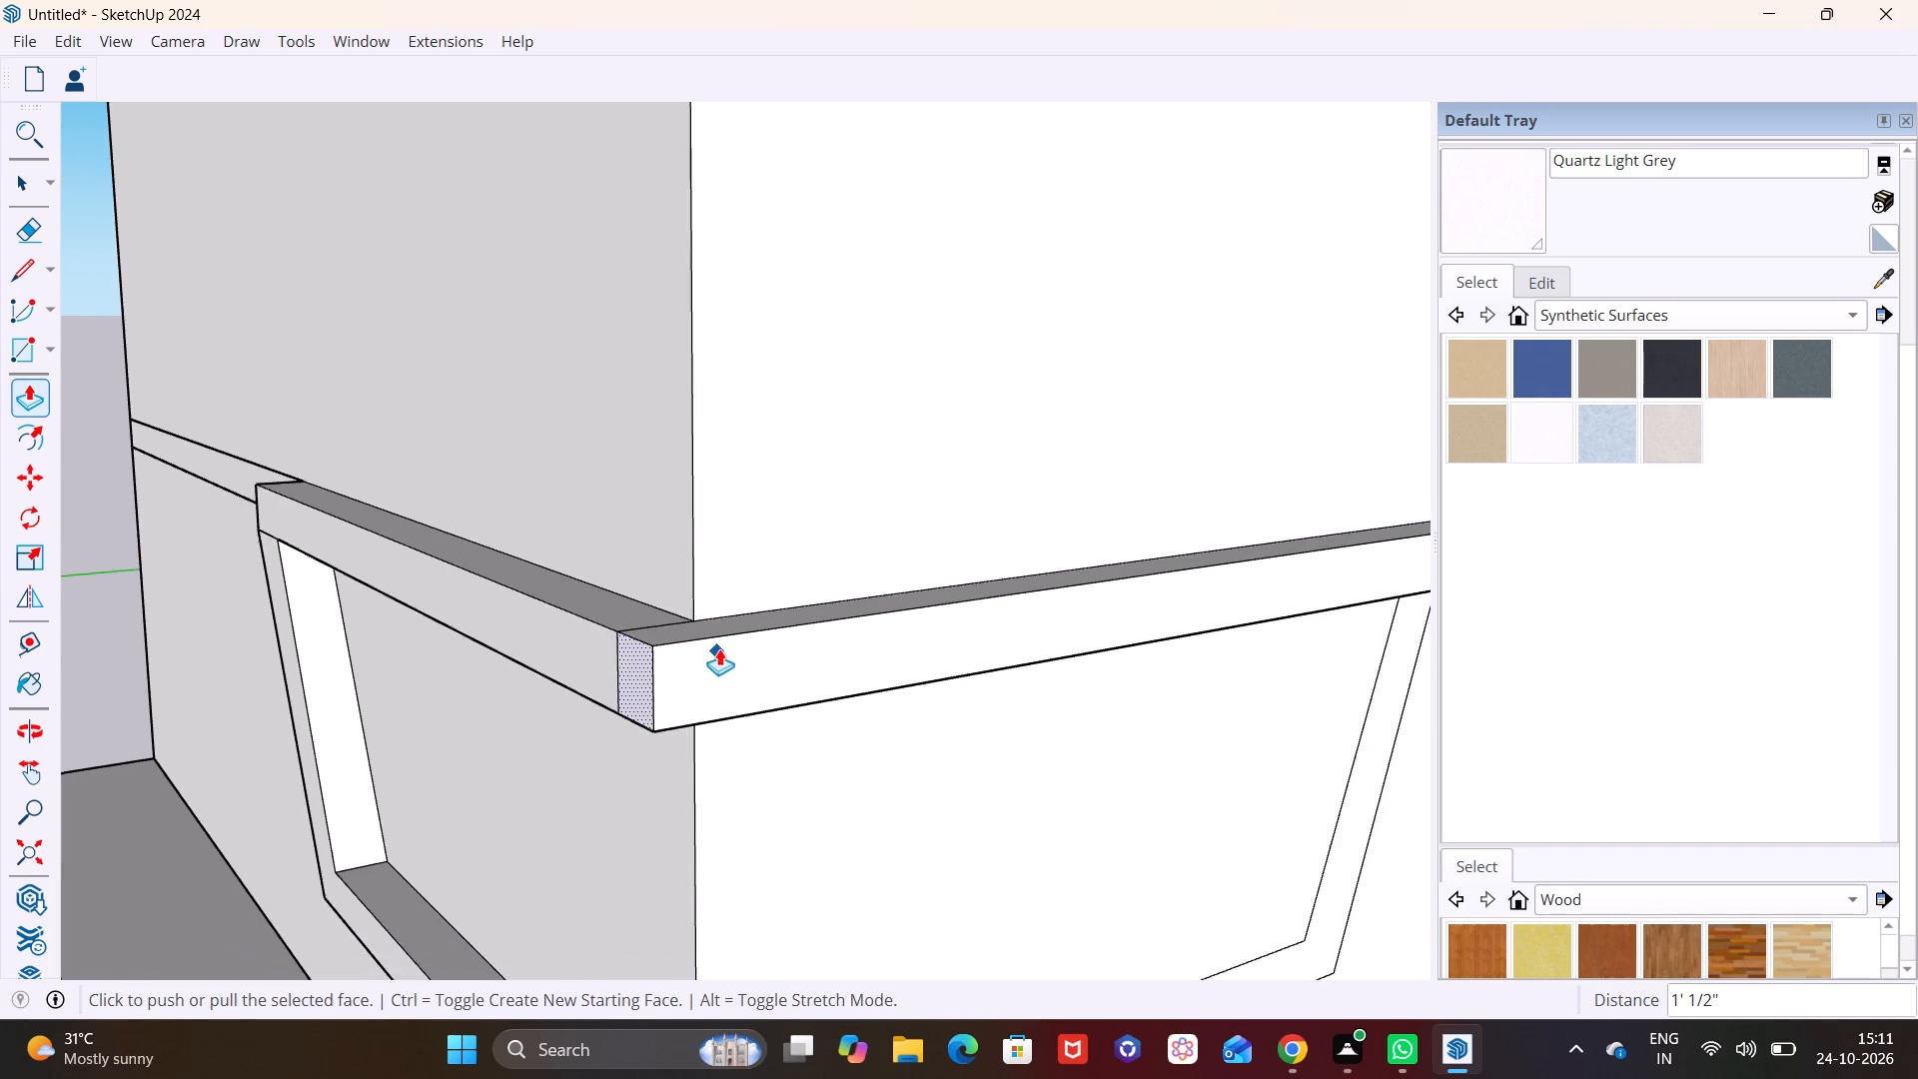
{"action": "scroll", "coordinate": [719, 648], "scroll_direction": "down", "scroll_amount": 3}
{"action": "key", "text": "space"}
{"action": "key", "text": "space"}
{"action": "left_click", "coordinate": [774, 552]}
Push/Pull the adjacent facade's angled frame face outward about 10 3/8" beneath the raised band strip.
{"action": "middle_click_drag", "start_coordinate": [789, 673], "coordinate": [735, 477]}
{"action": "middle_click_drag", "start_coordinate": [1194, 621], "coordinate": [1070, 513], "text": "shift"}
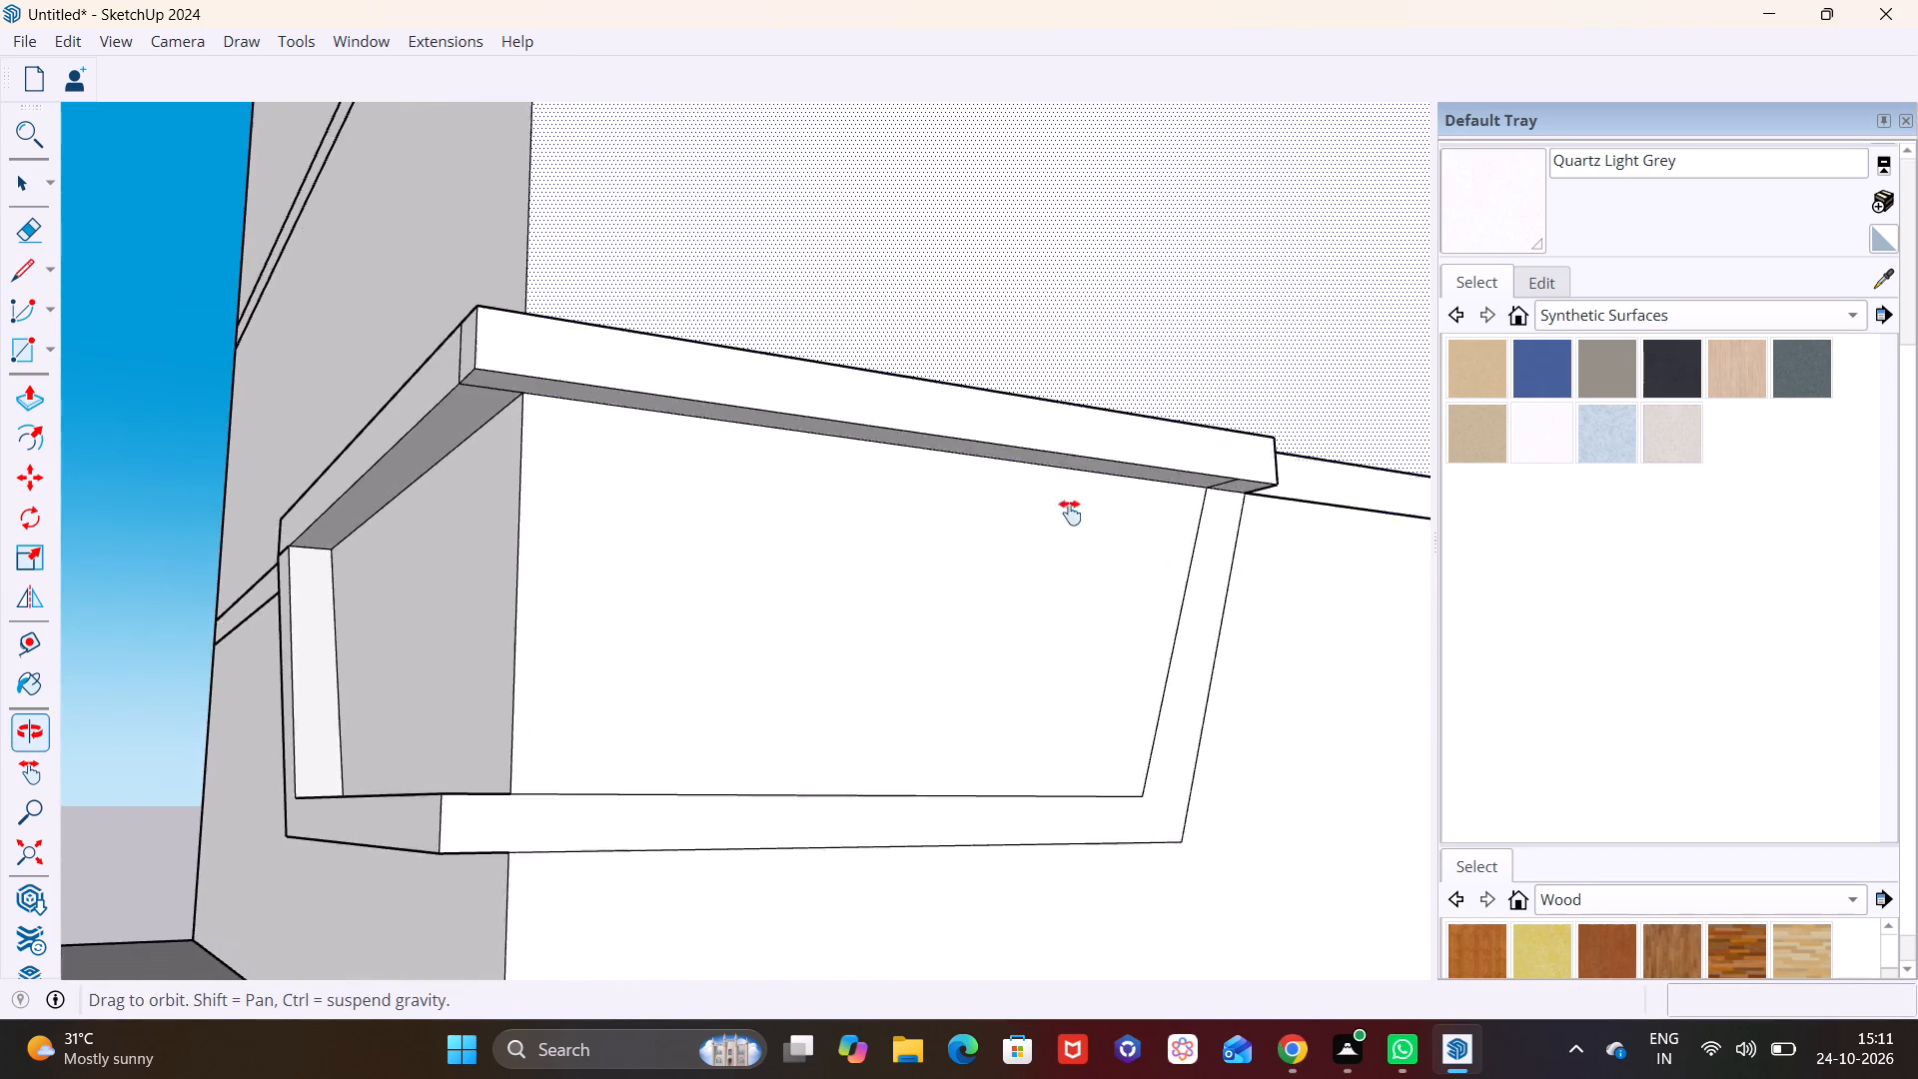
{"action": "middle_click_drag", "start_coordinate": [1070, 513], "coordinate": [1050, 467], "text": "shift"}
{"action": "left_click", "coordinate": [602, 738]}
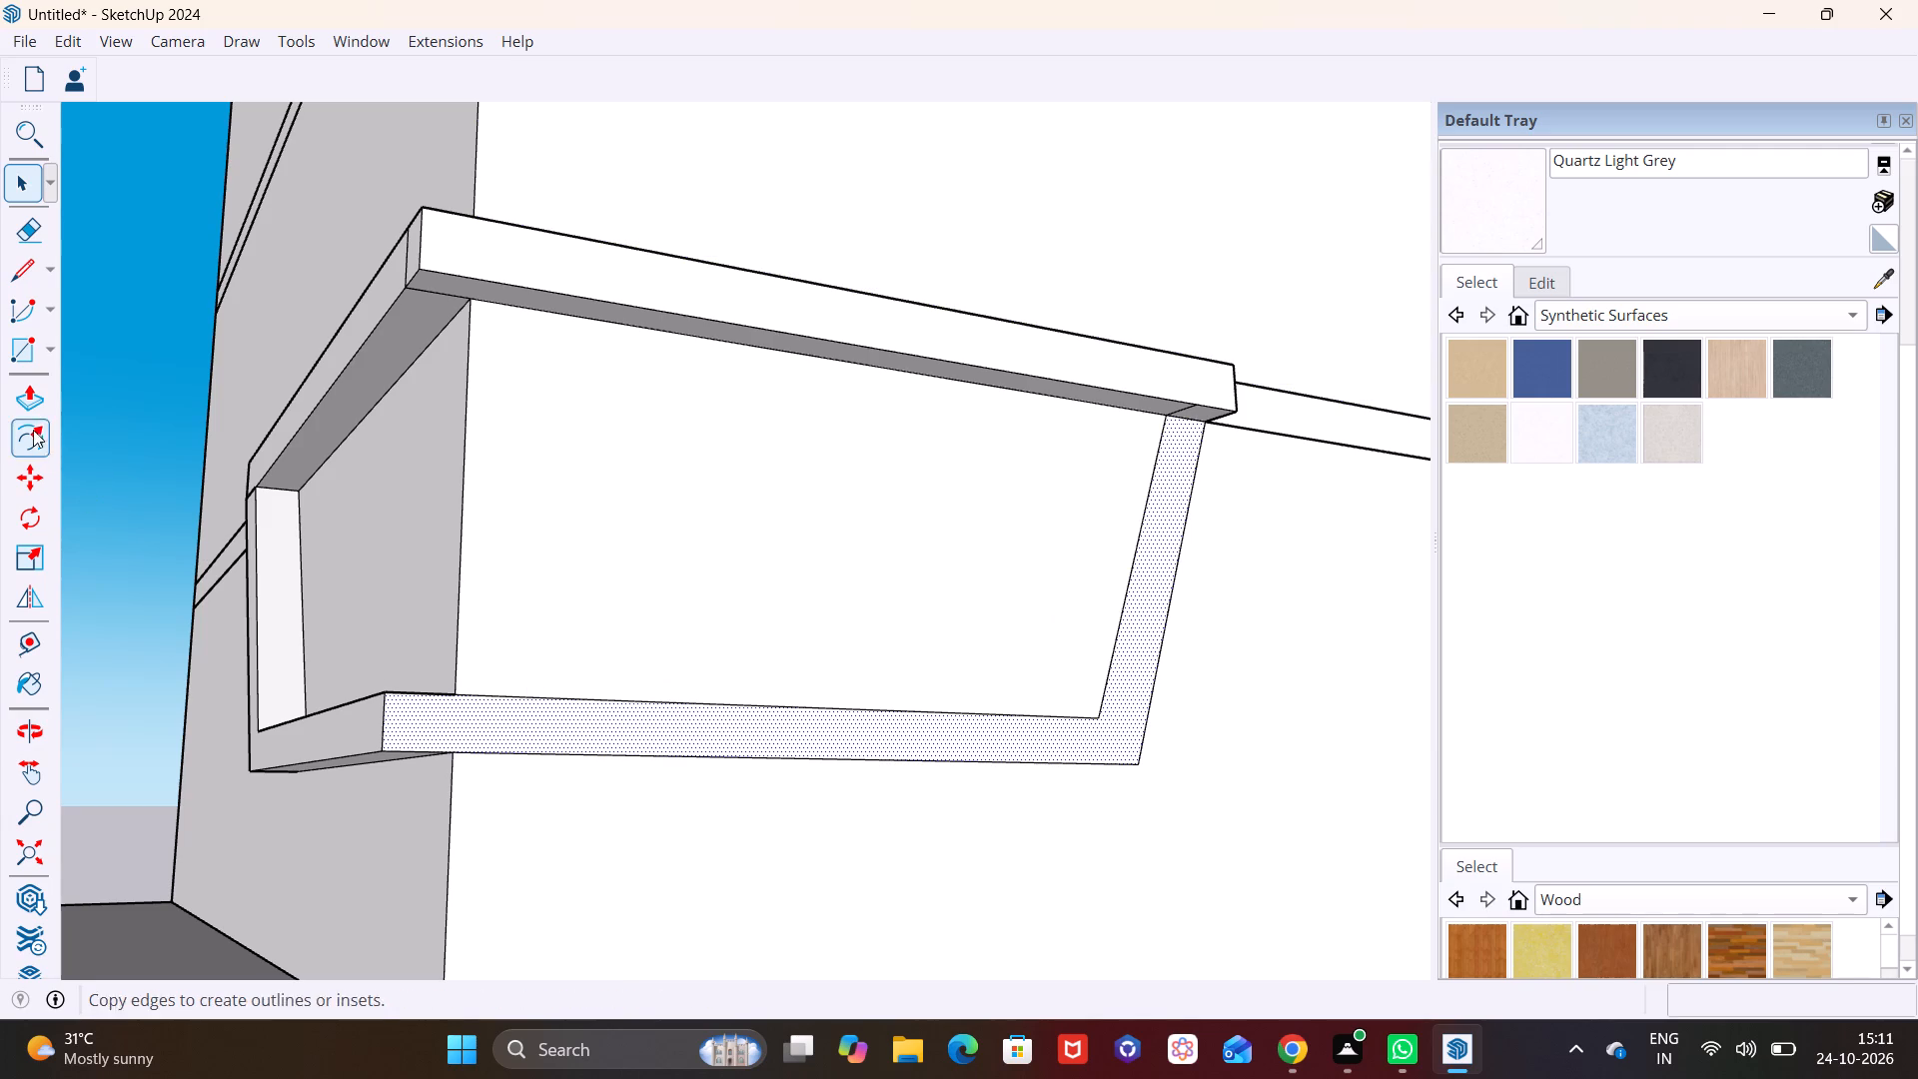
{"action": "left_click", "coordinate": [23, 406]}
{"action": "middle_click_drag", "start_coordinate": [548, 718], "coordinate": [631, 922]}
{"action": "scroll", "coordinate": [639, 850], "scroll_direction": "down", "scroll_amount": 3}
{"action": "middle_click_drag", "start_coordinate": [706, 843], "coordinate": [624, 780], "text": "shift"}
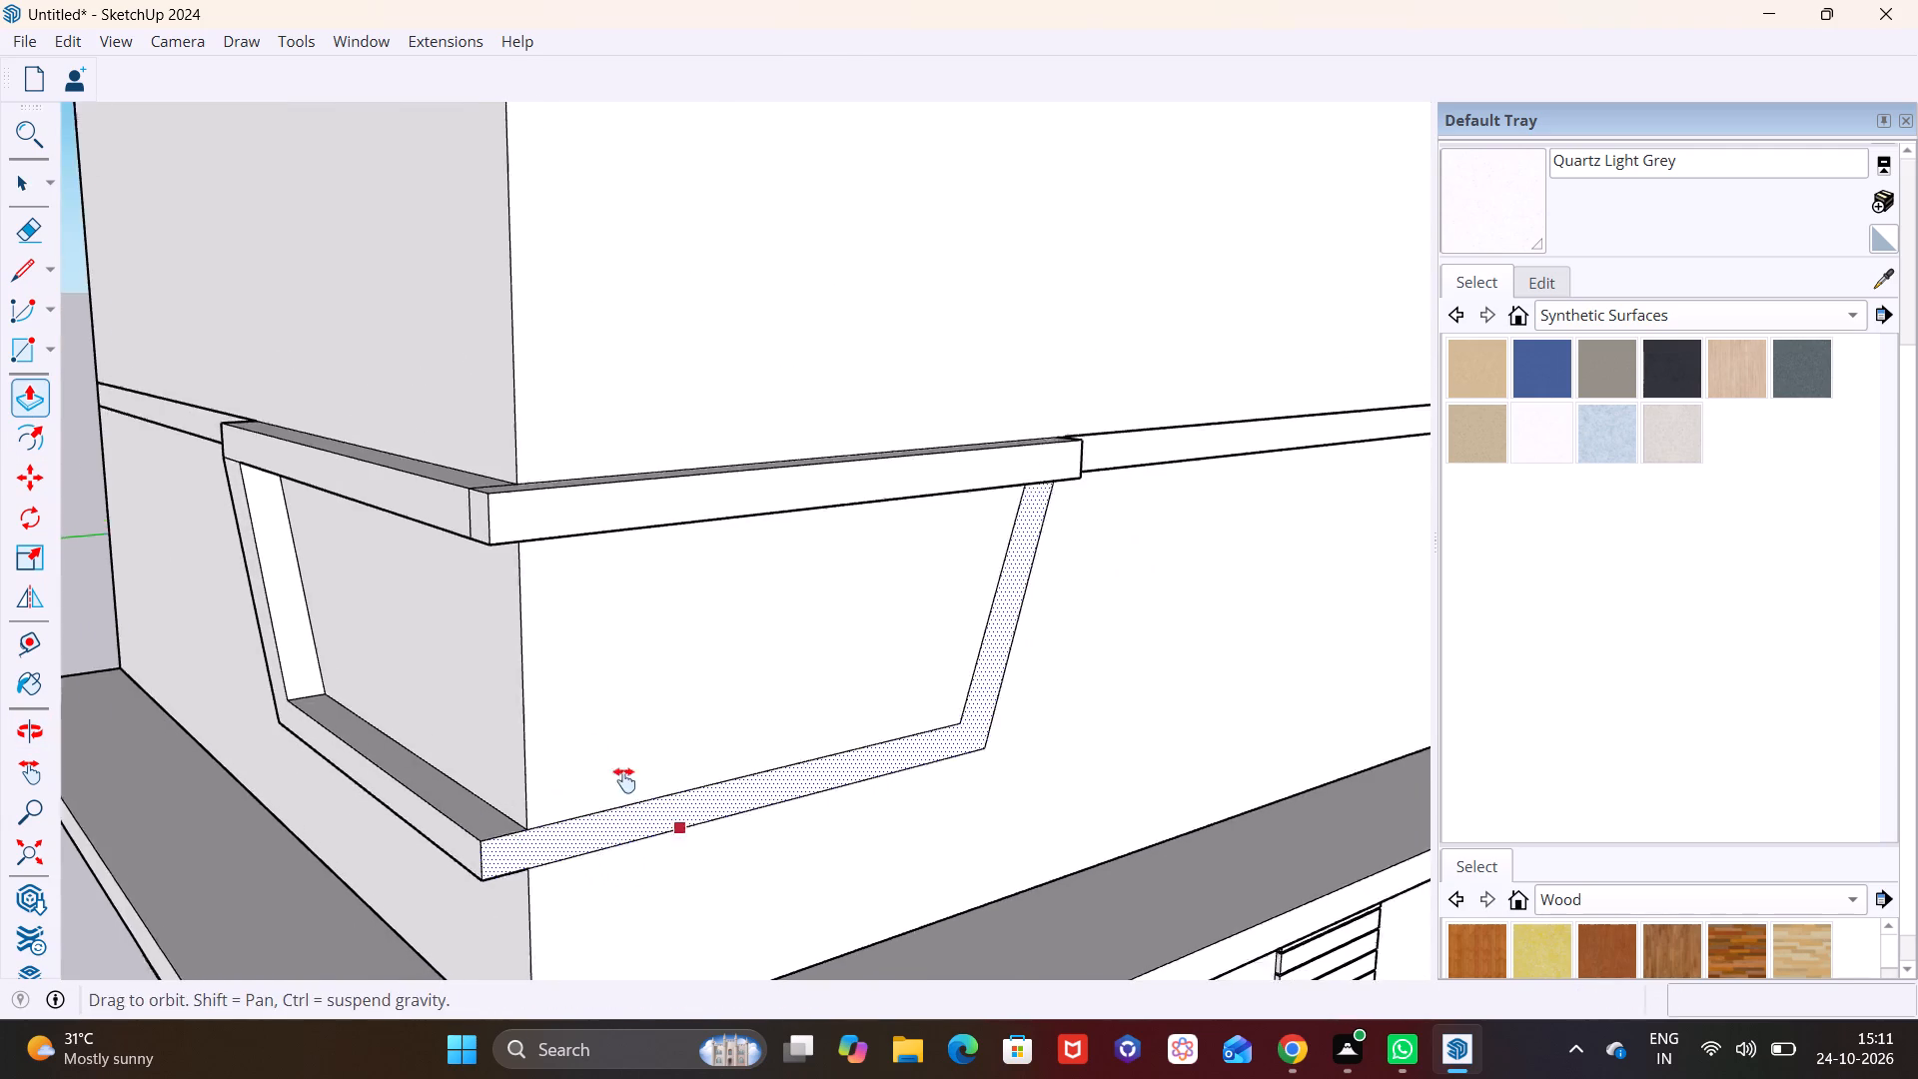
{"action": "middle_click_drag", "start_coordinate": [624, 780], "coordinate": [550, 733], "text": "shift"}
{"action": "left_click", "coordinate": [877, 615]}
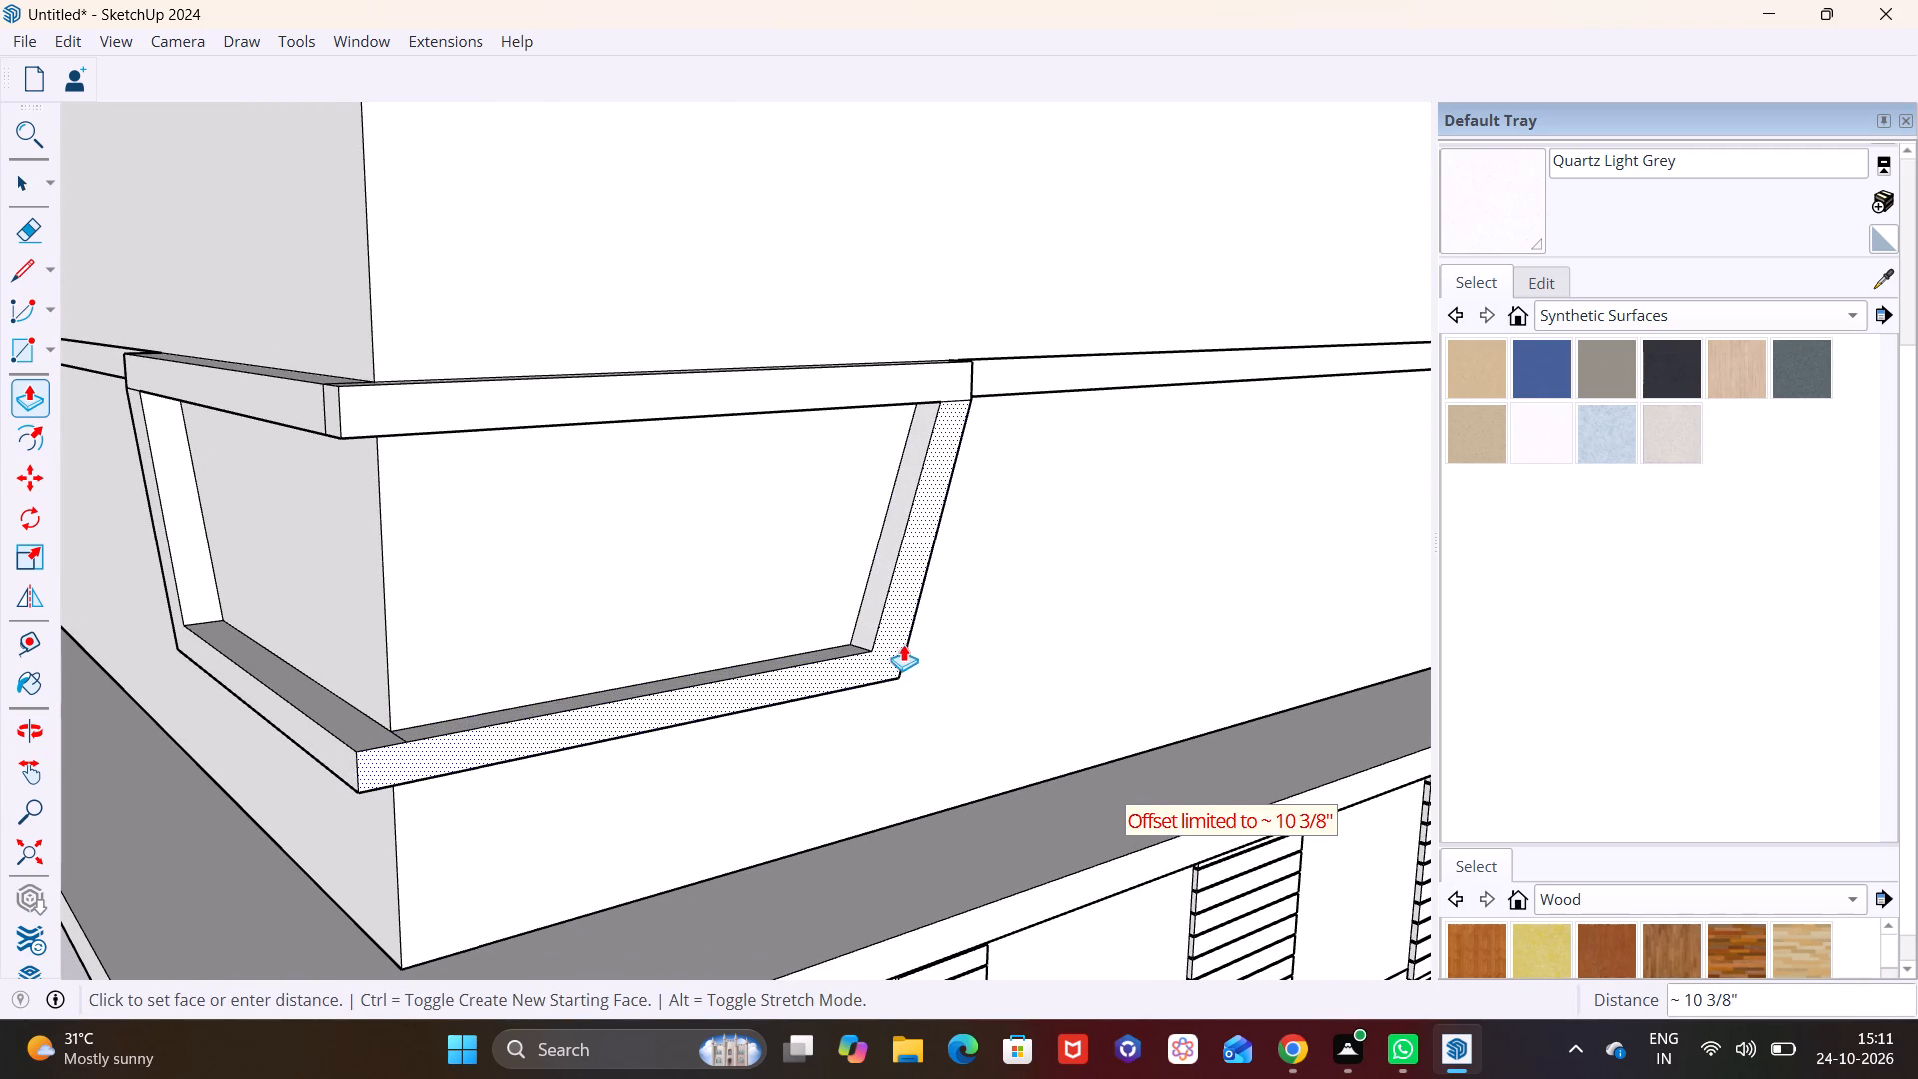
{"action": "left_click", "coordinate": [907, 649]}
{"action": "key", "text": "space"}
{"action": "left_click", "coordinate": [975, 728]}
Examine the raised corner frame and the plain upper storeys on both facades.
{"action": "scroll", "coordinate": [975, 728], "scroll_direction": "down", "scroll_amount": 9}
{"action": "middle_click_drag", "start_coordinate": [965, 676], "coordinate": [963, 570]}
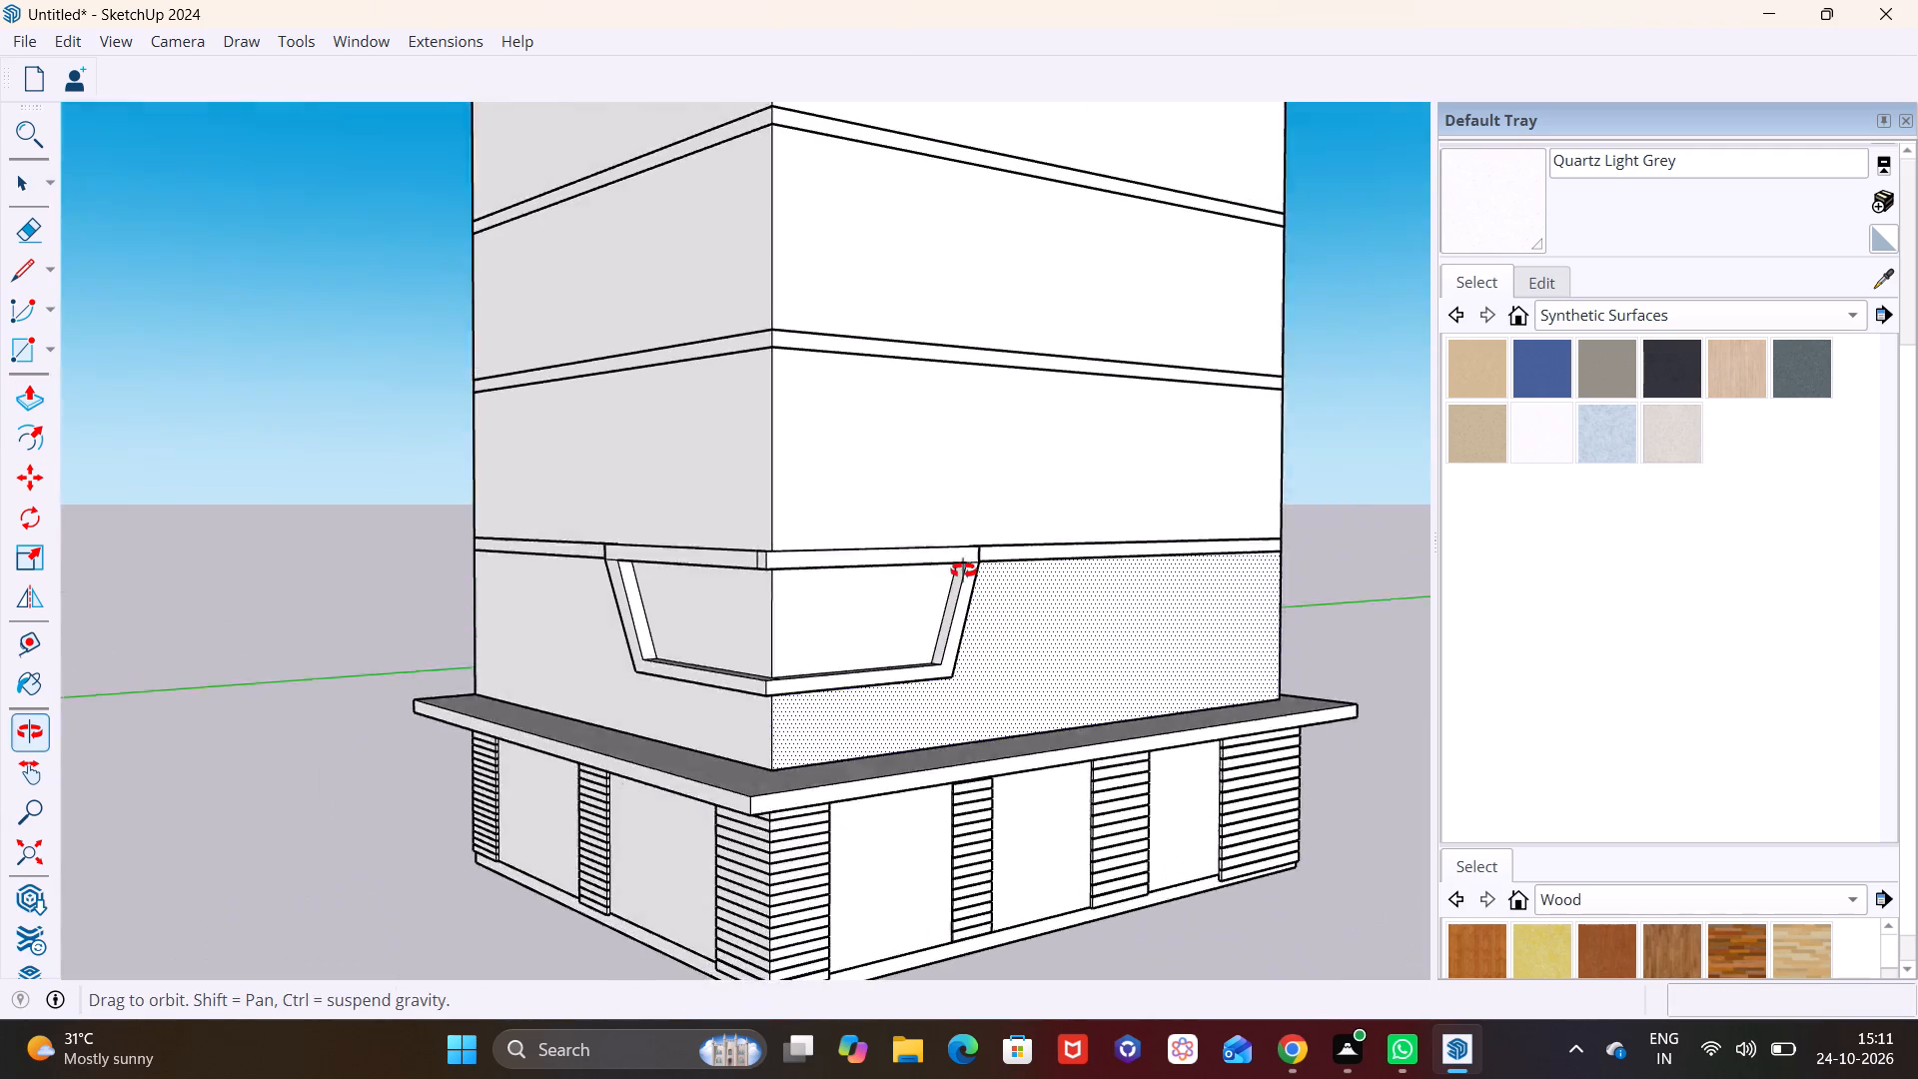
{"action": "middle_click_drag", "start_coordinate": [963, 570], "coordinate": [957, 523]}
{"action": "scroll", "coordinate": [957, 523], "scroll_direction": "up", "scroll_amount": 1}
{"action": "scroll", "coordinate": [936, 559], "scroll_direction": "down", "scroll_amount": 6}
{"action": "middle_click_drag", "start_coordinate": [907, 628], "coordinate": [566, 752], "text": "shift"}
{"action": "middle_click_drag", "start_coordinate": [464, 570], "coordinate": [486, 646], "text": "shift"}
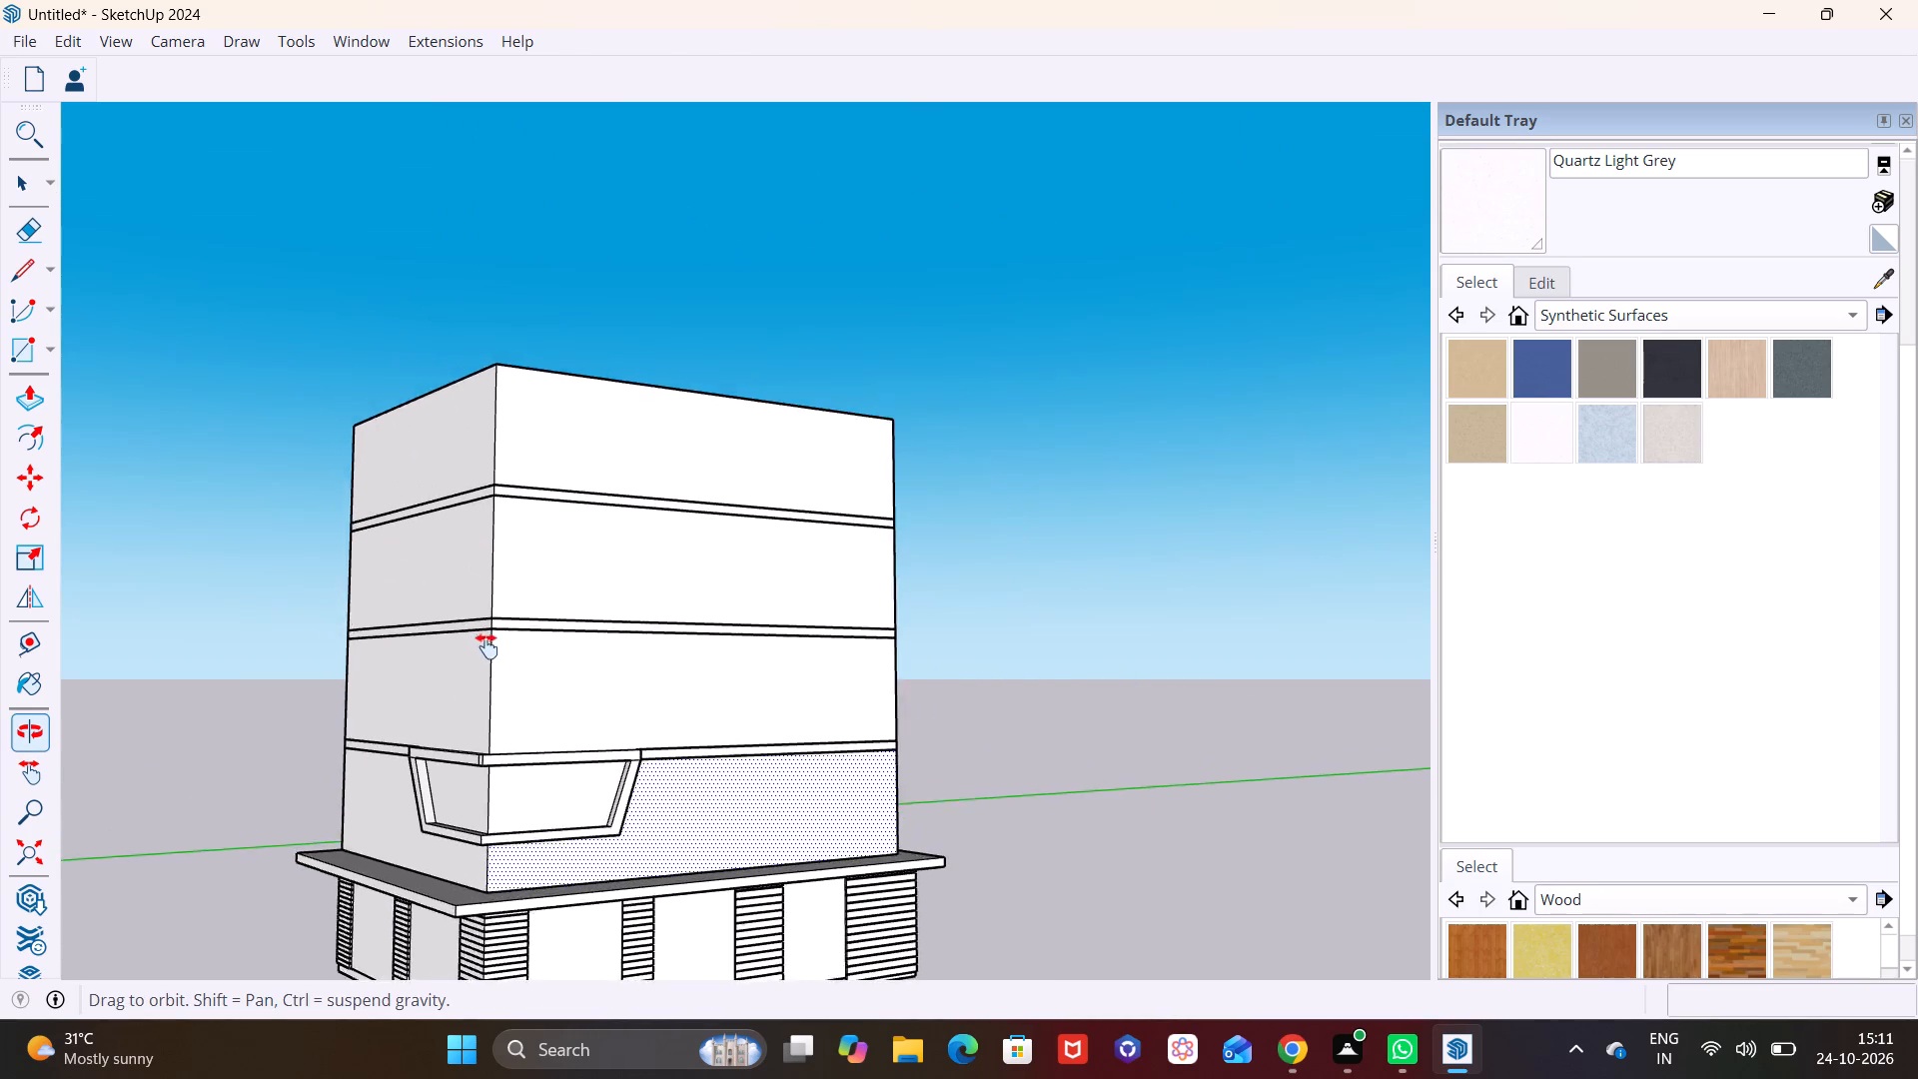
{"action": "middle_click_drag", "start_coordinate": [486, 646], "coordinate": [495, 687], "text": "shift"}
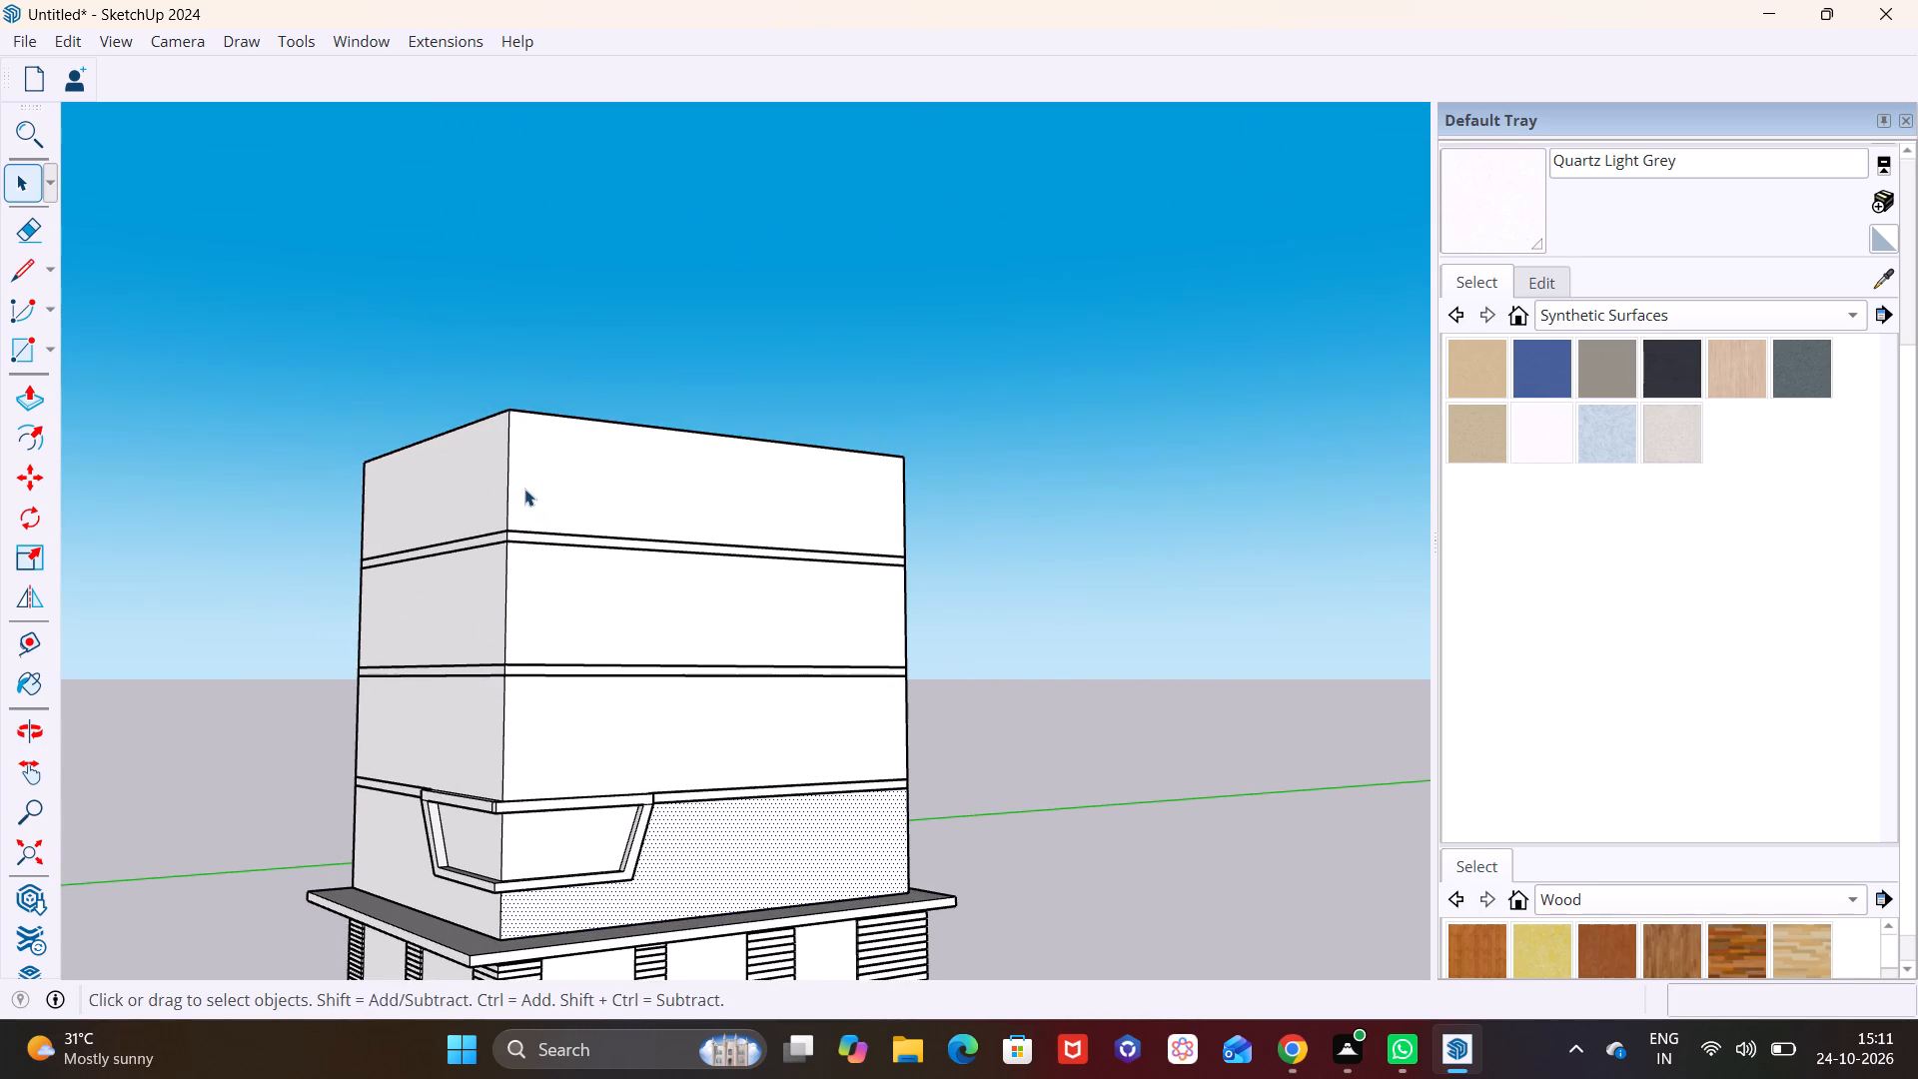
{"action": "middle_click_drag", "start_coordinate": [524, 489], "coordinate": [615, 555]}
{"action": "scroll", "coordinate": [528, 507], "scroll_direction": "up", "scroll_amount": 2}
{"action": "scroll", "coordinate": [590, 578], "scroll_direction": "down", "scroll_amount": 2}
{"action": "middle_click_drag", "start_coordinate": [559, 597], "coordinate": [653, 587], "text": "shift"}
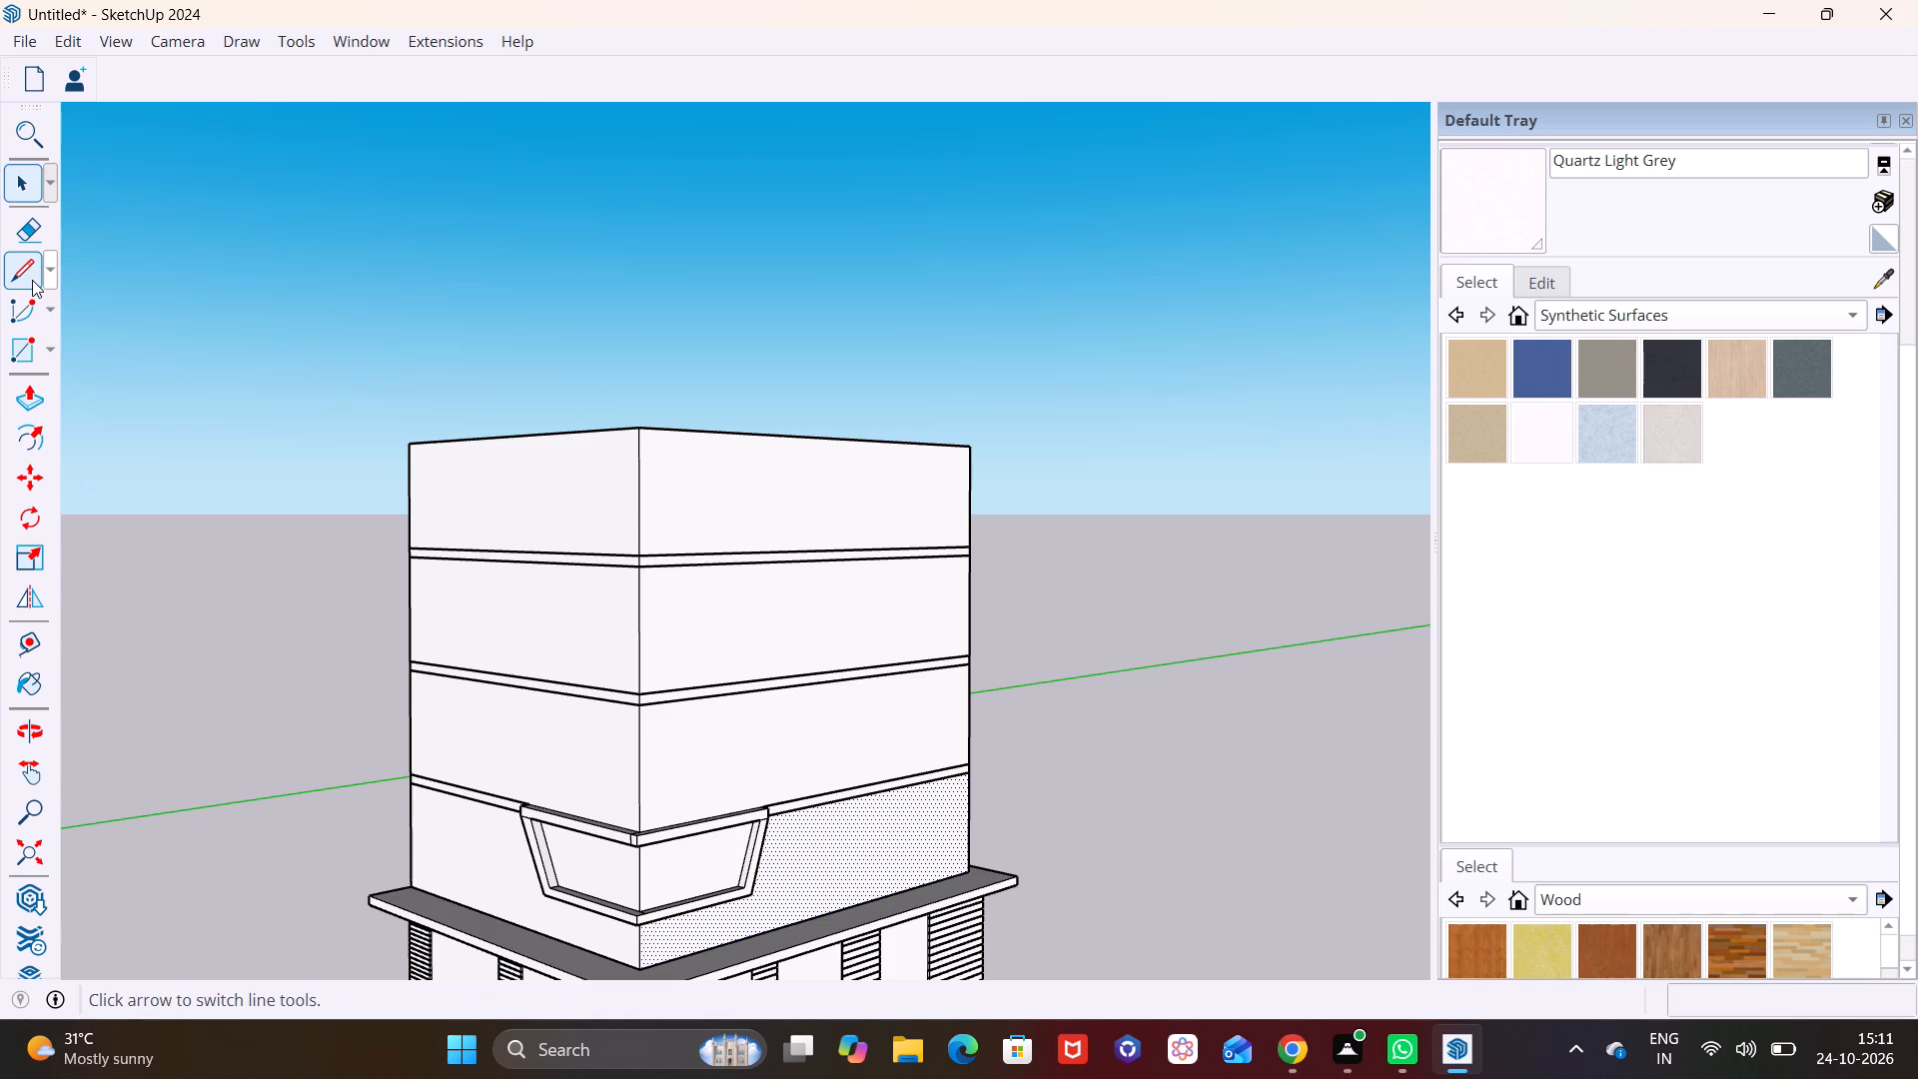
Draw a vertical line on the adjacent facade from the raised strip's outer top end up to the roof edge.
{"action": "left_click", "coordinate": [32, 280]}
{"action": "scroll", "coordinate": [762, 790], "scroll_direction": "up", "scroll_amount": 15}
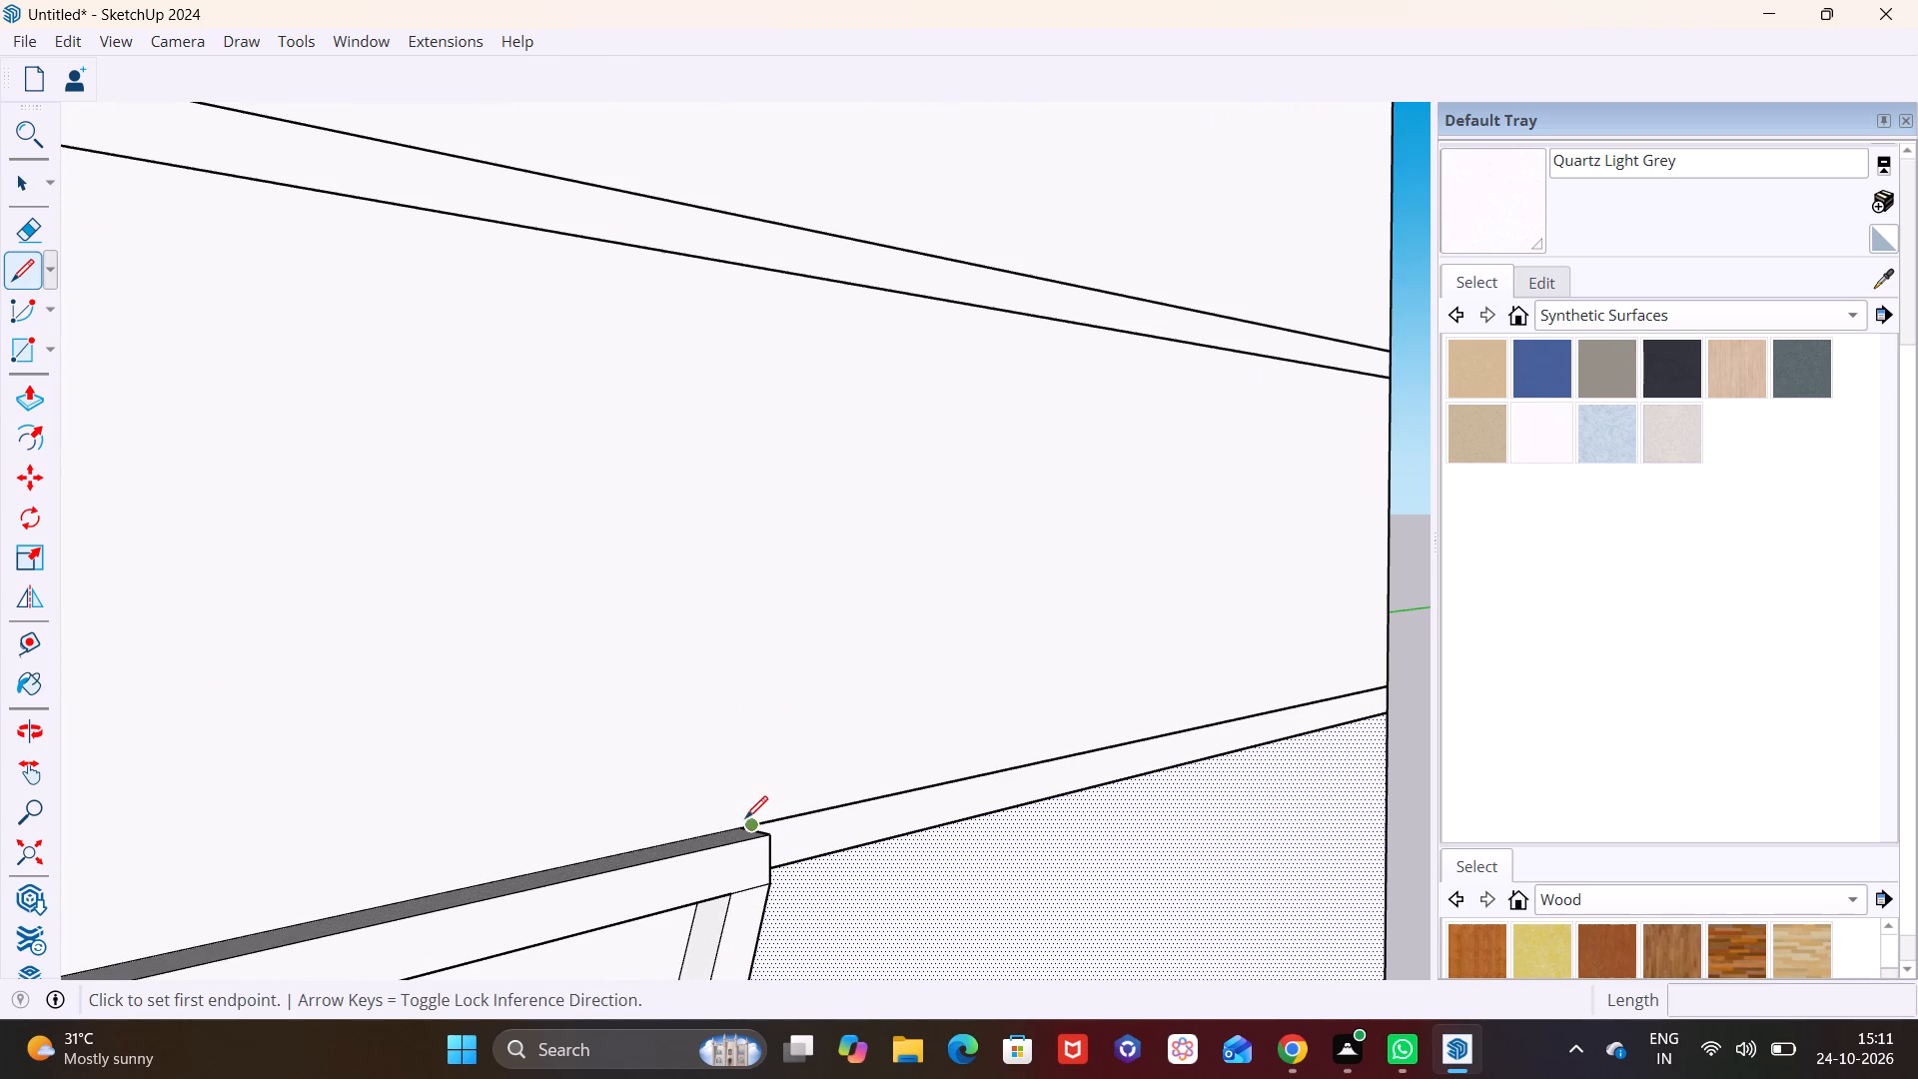
{"action": "left_click", "coordinate": [743, 820]}
{"action": "scroll", "coordinate": [756, 629], "scroll_direction": "down", "scroll_amount": 8}
{"action": "scroll", "coordinate": [799, 452], "scroll_direction": "down", "scroll_amount": 4}
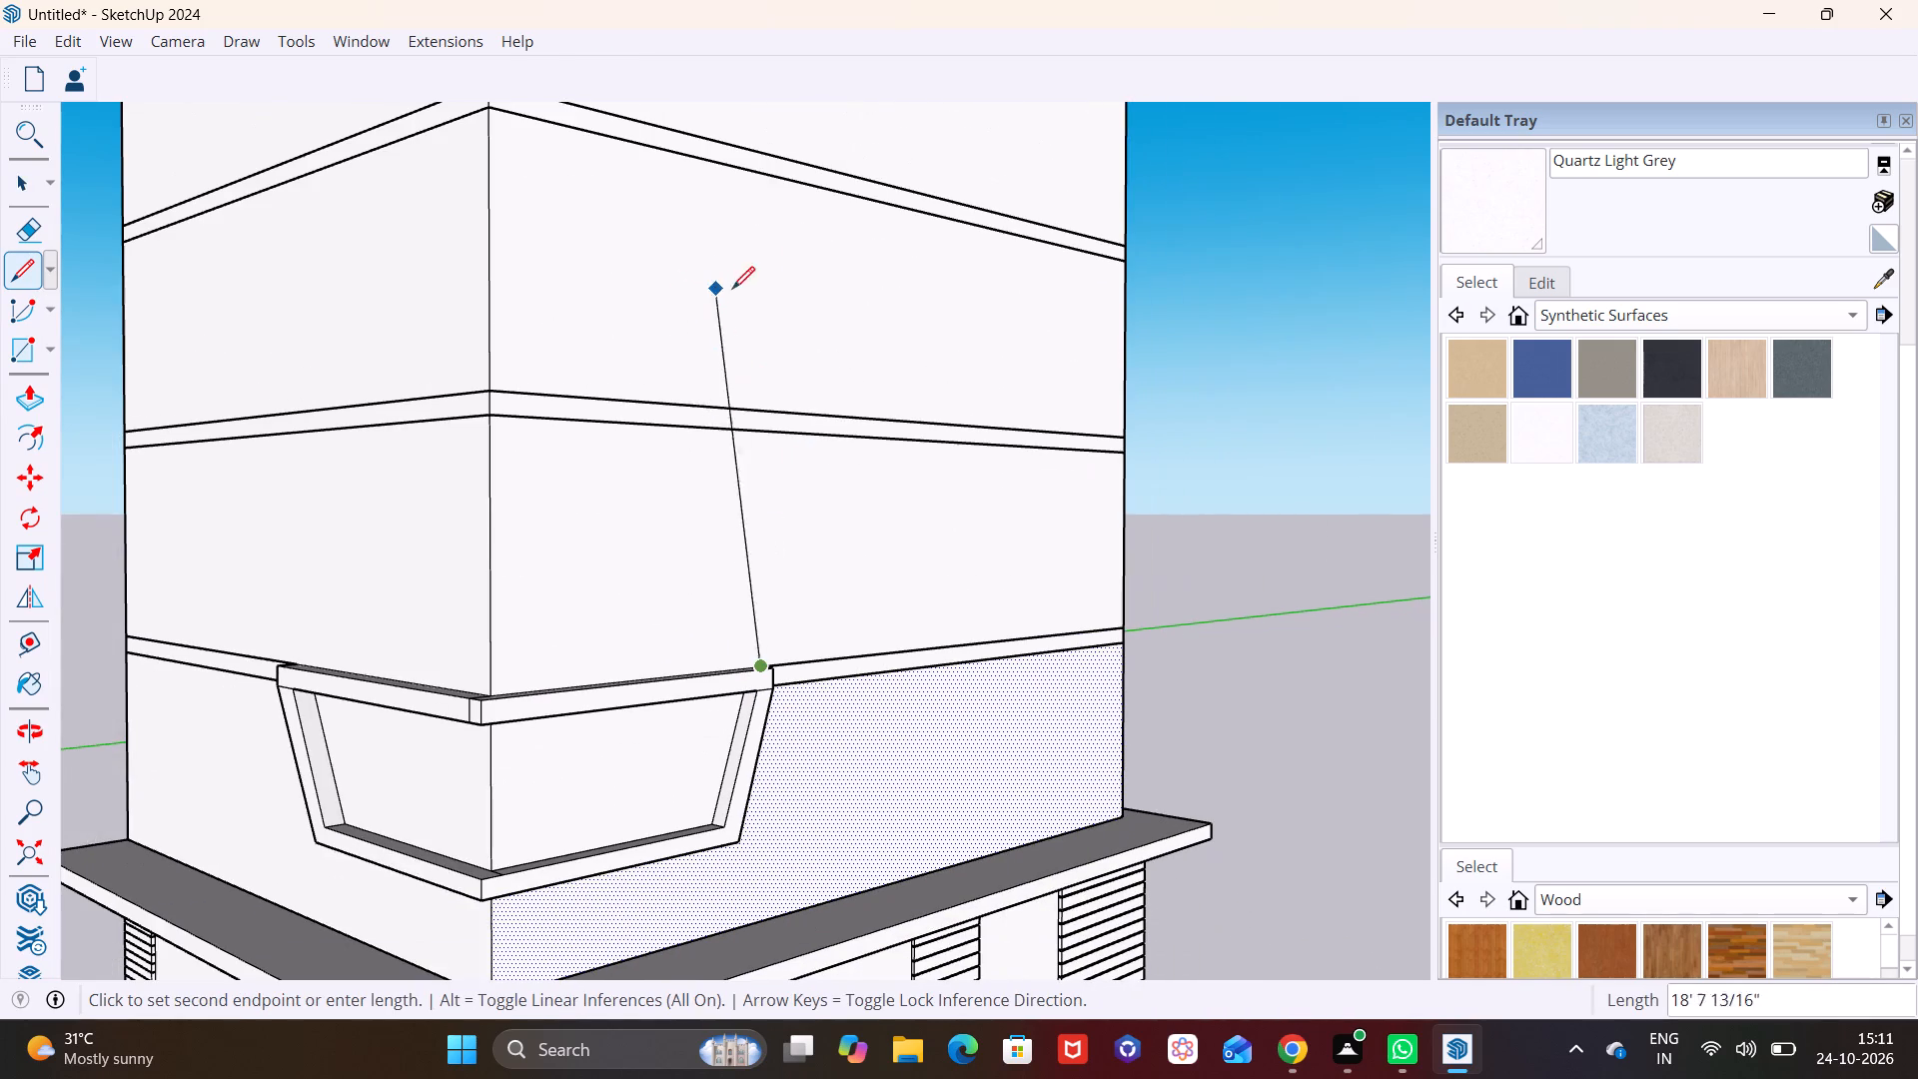
{"action": "middle_click_drag", "start_coordinate": [759, 254], "coordinate": [754, 542], "text": "shift"}
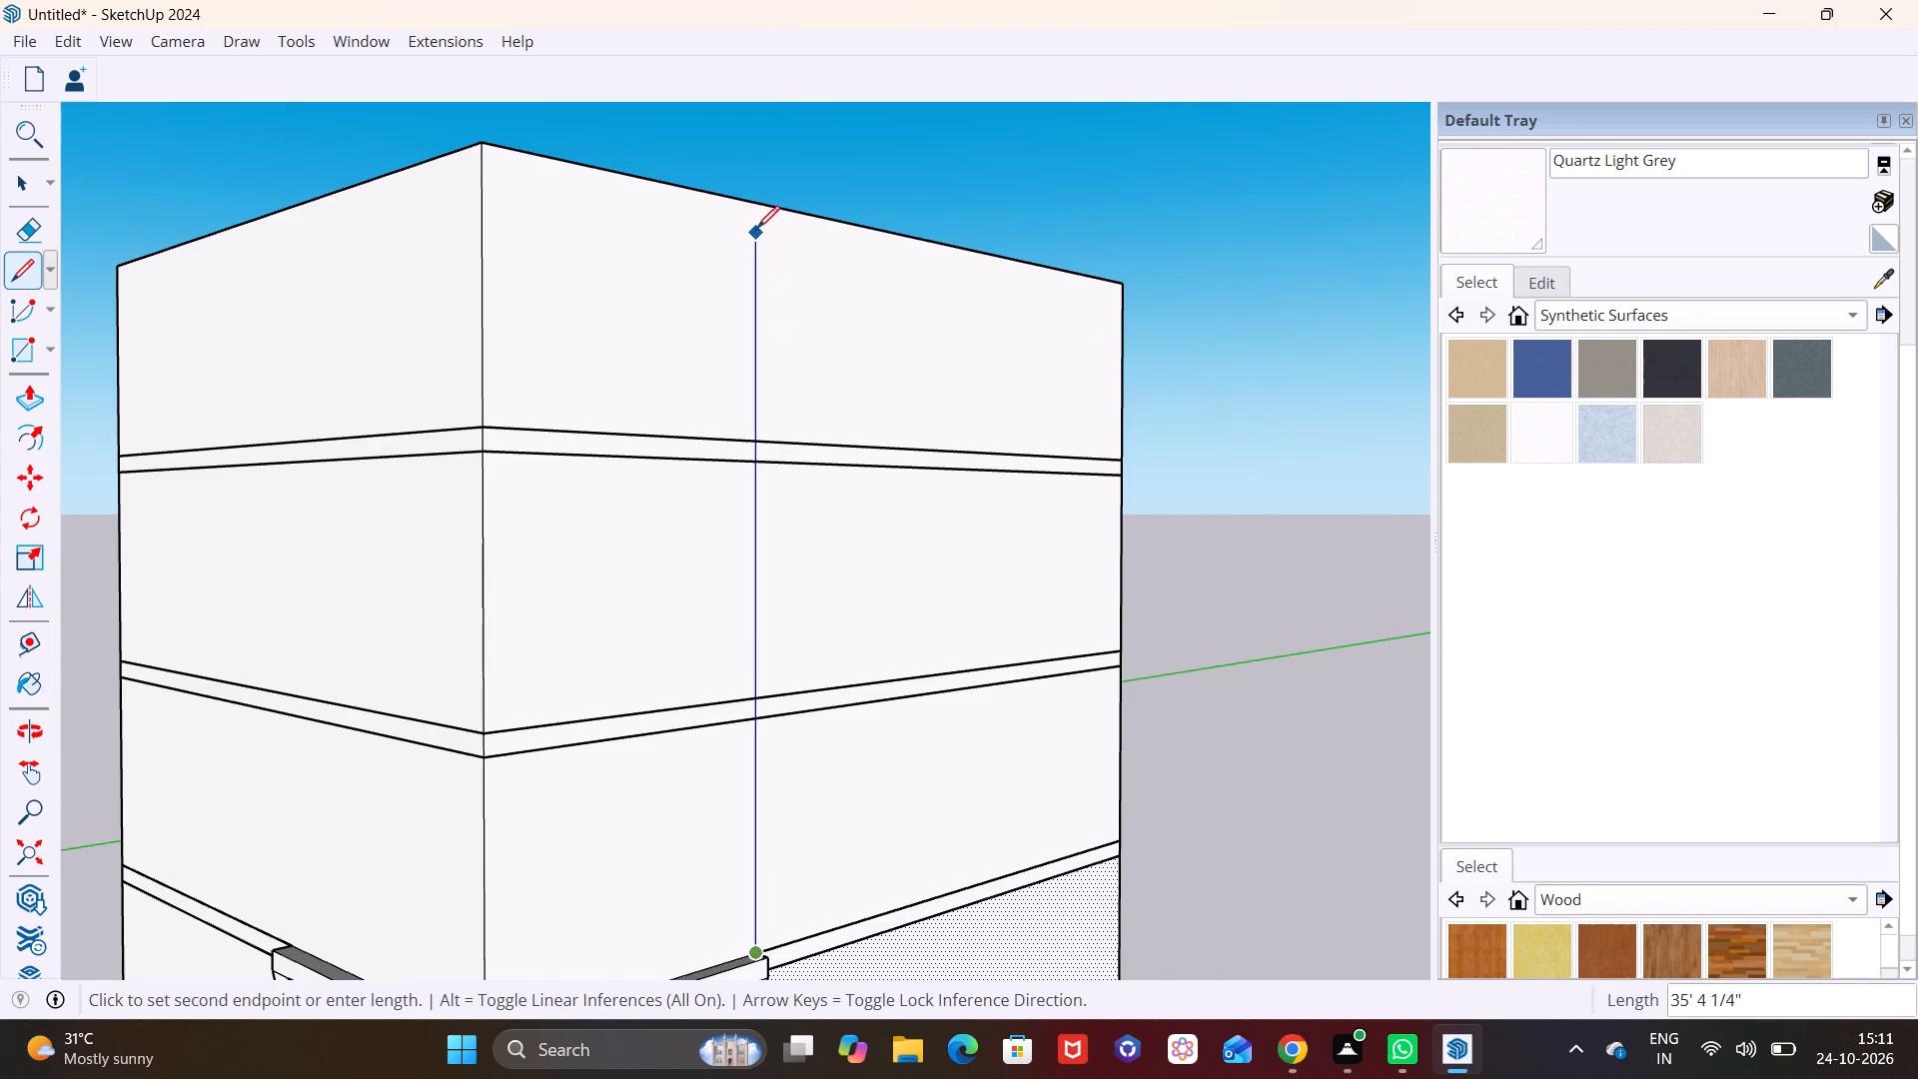
{"action": "left_click", "coordinate": [753, 209]}
Draw a vertical line about 37' long on the first facade from its raised strip's outer top end to the roof edge.
{"action": "middle_click_drag", "start_coordinate": [645, 640], "coordinate": [937, 388], "text": "shift"}
{"action": "middle_click_drag", "start_coordinate": [703, 536], "coordinate": [879, 636]}
{"action": "scroll", "coordinate": [702, 754], "scroll_direction": "up", "scroll_amount": 7}
{"action": "left_click", "coordinate": [610, 788]}
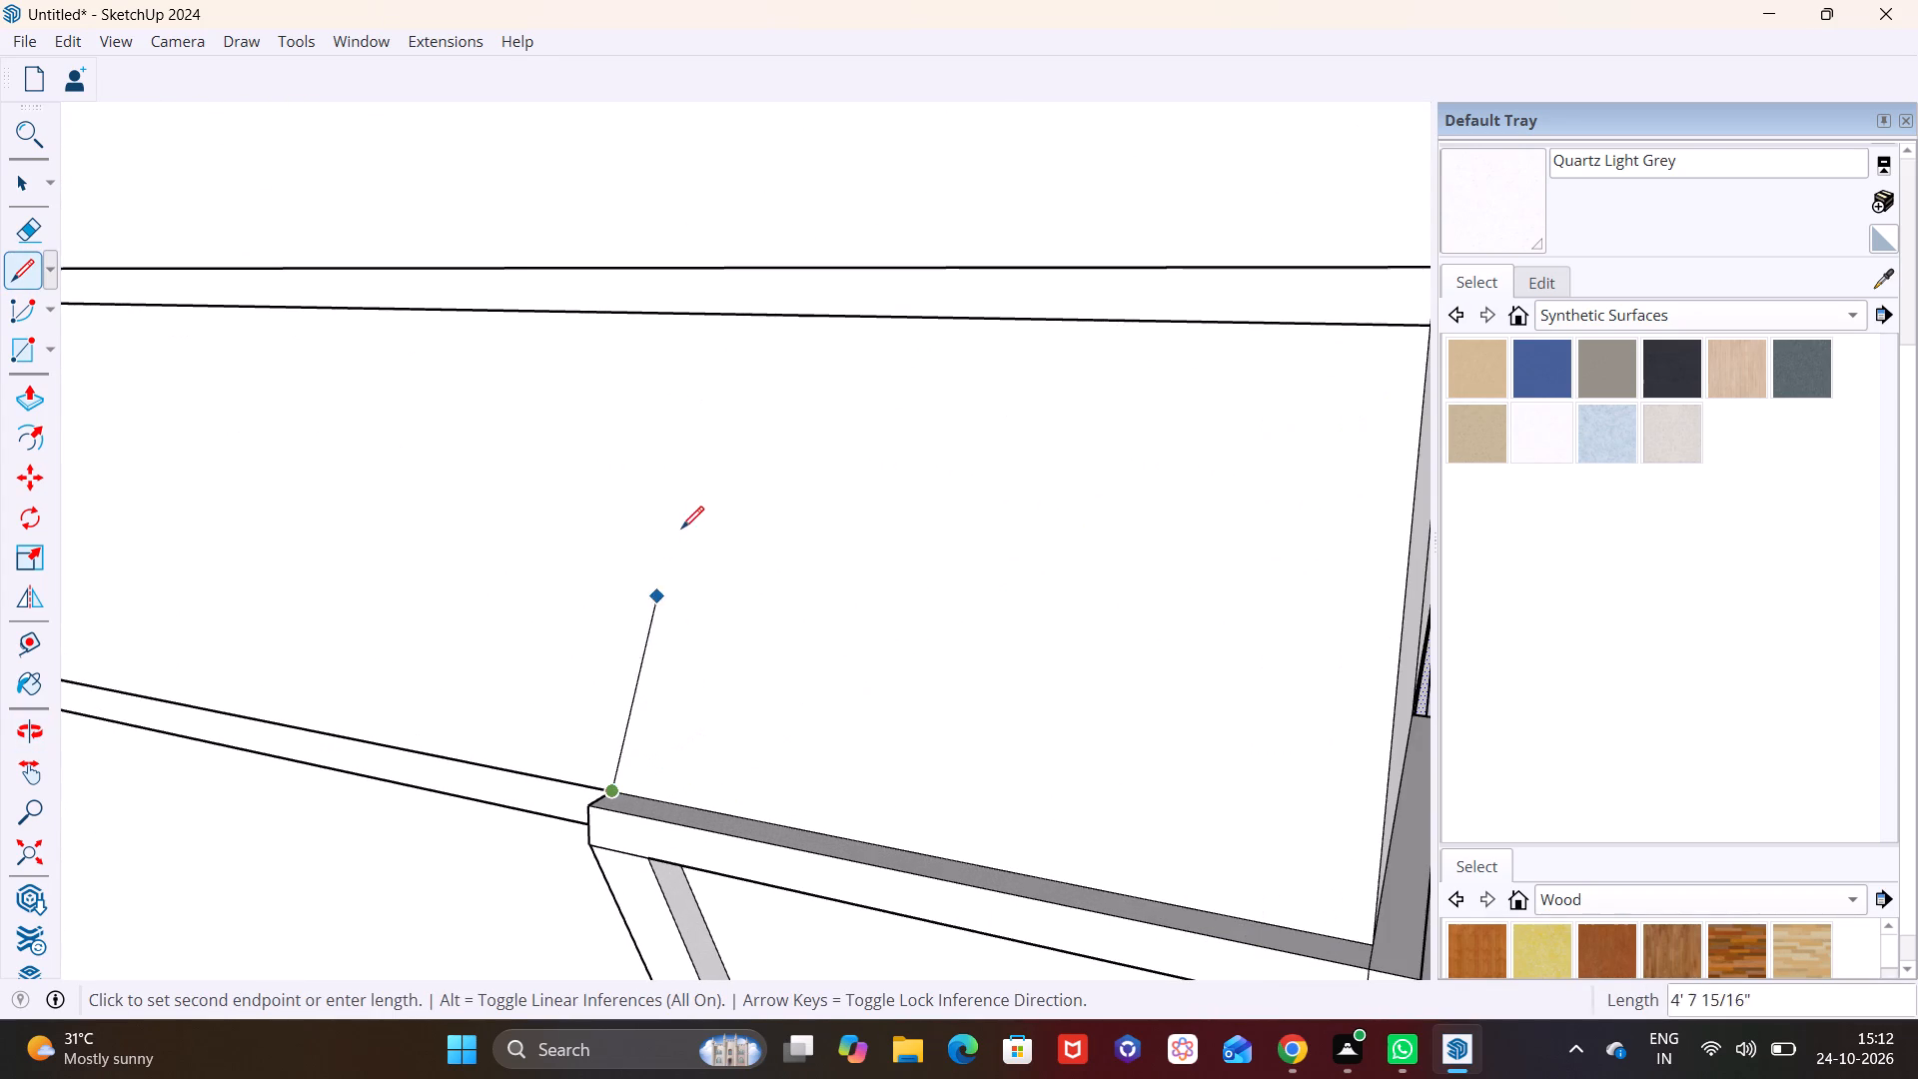
{"action": "scroll", "coordinate": [687, 519], "scroll_direction": "down", "scroll_amount": 12}
{"action": "middle_click_drag", "start_coordinate": [740, 361], "coordinate": [629, 783], "text": "shift"}
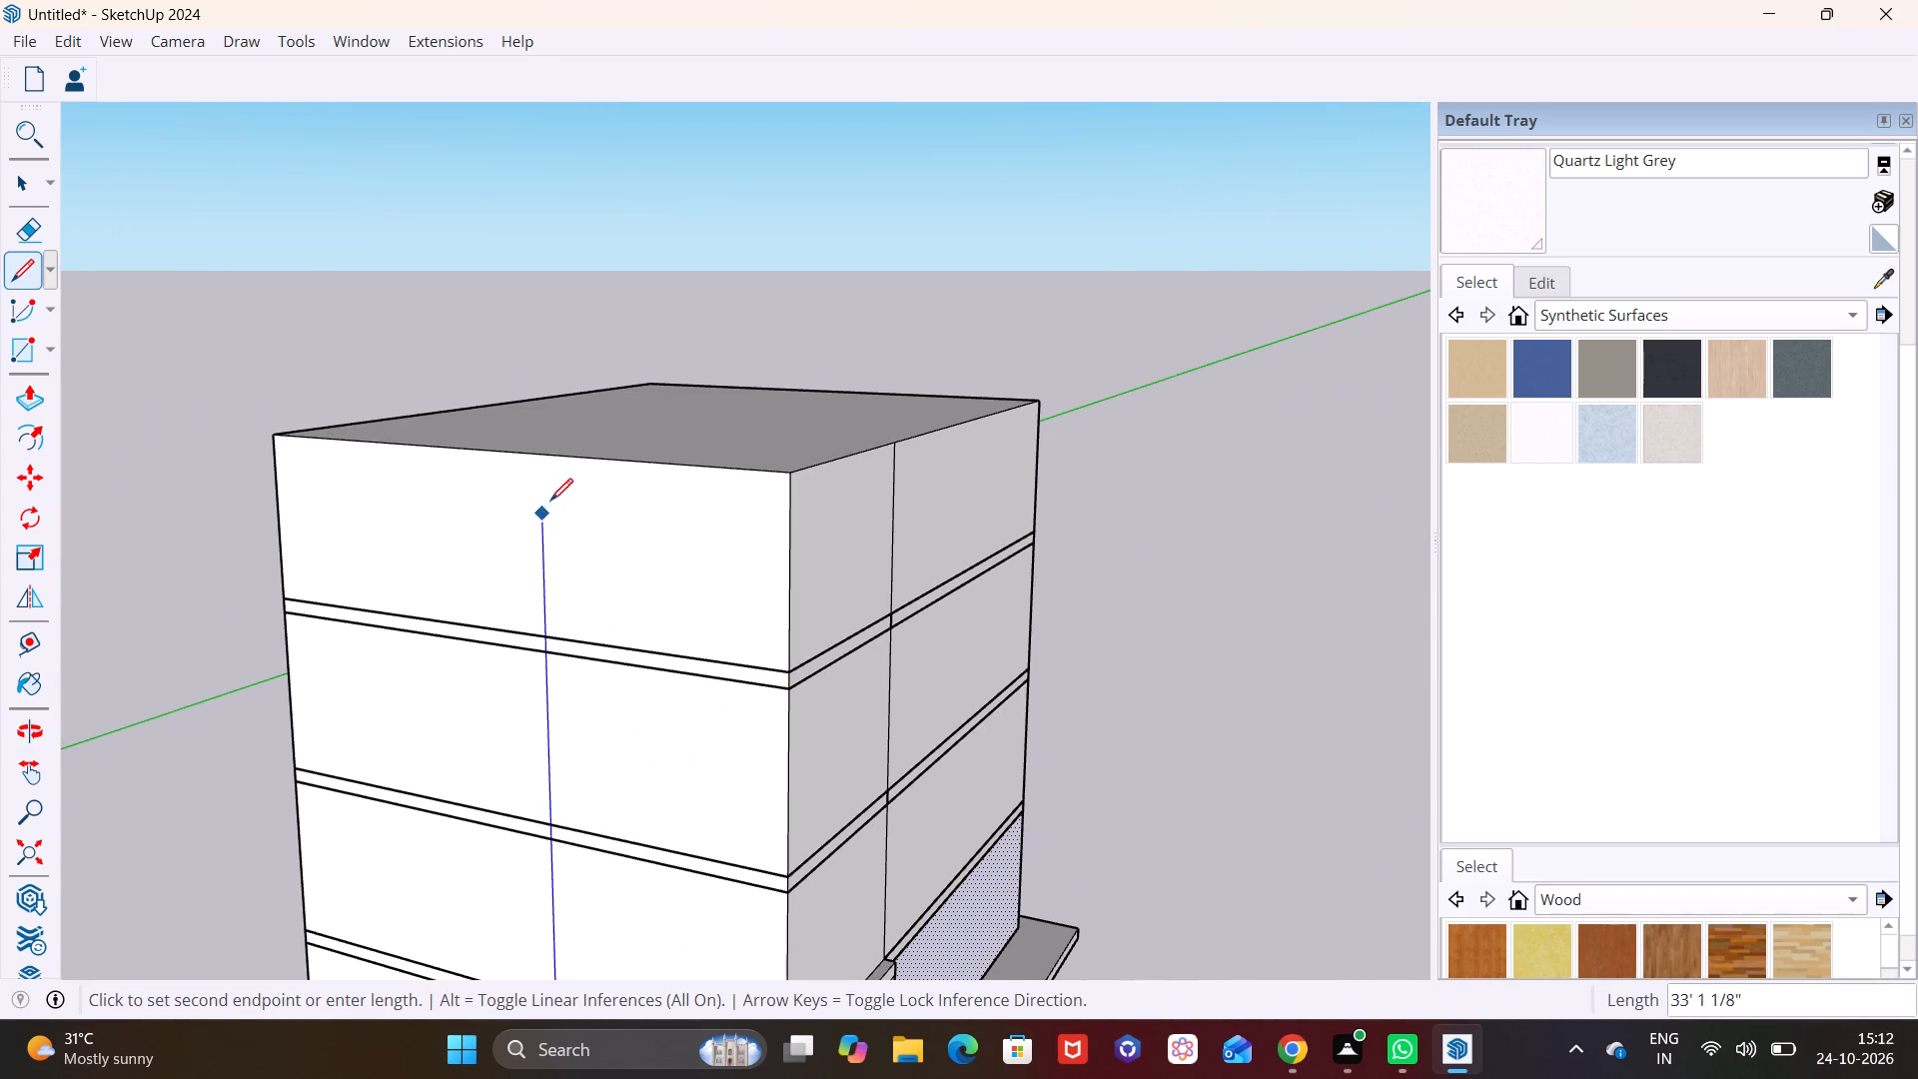
{"action": "left_click", "coordinate": [552, 462]}
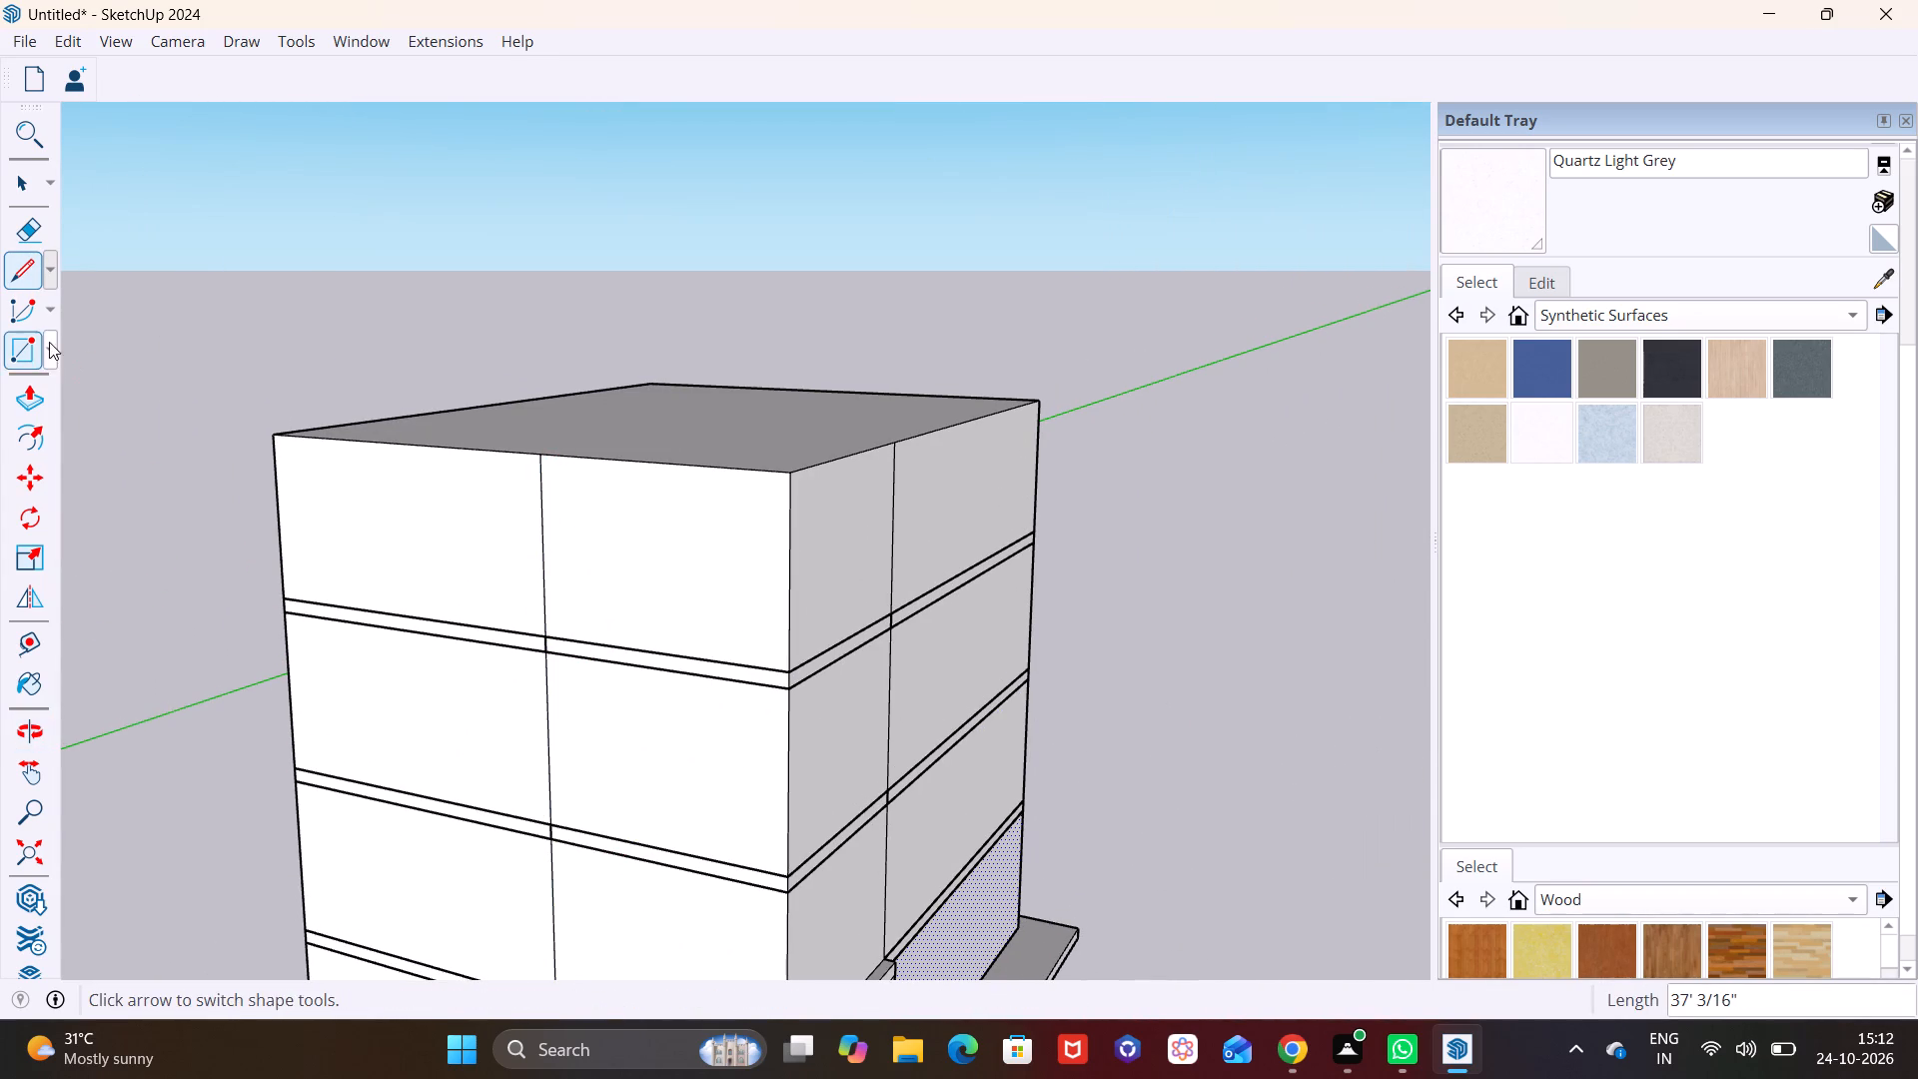
Draw lines below the roof edge from one corner point to both vertical lines, about 15' 10" on the adjacent facade and 17' 2" on the first.
{"action": "left_click", "coordinate": [12, 270]}
{"action": "middle_click_drag", "start_coordinate": [673, 624], "coordinate": [412, 590]}
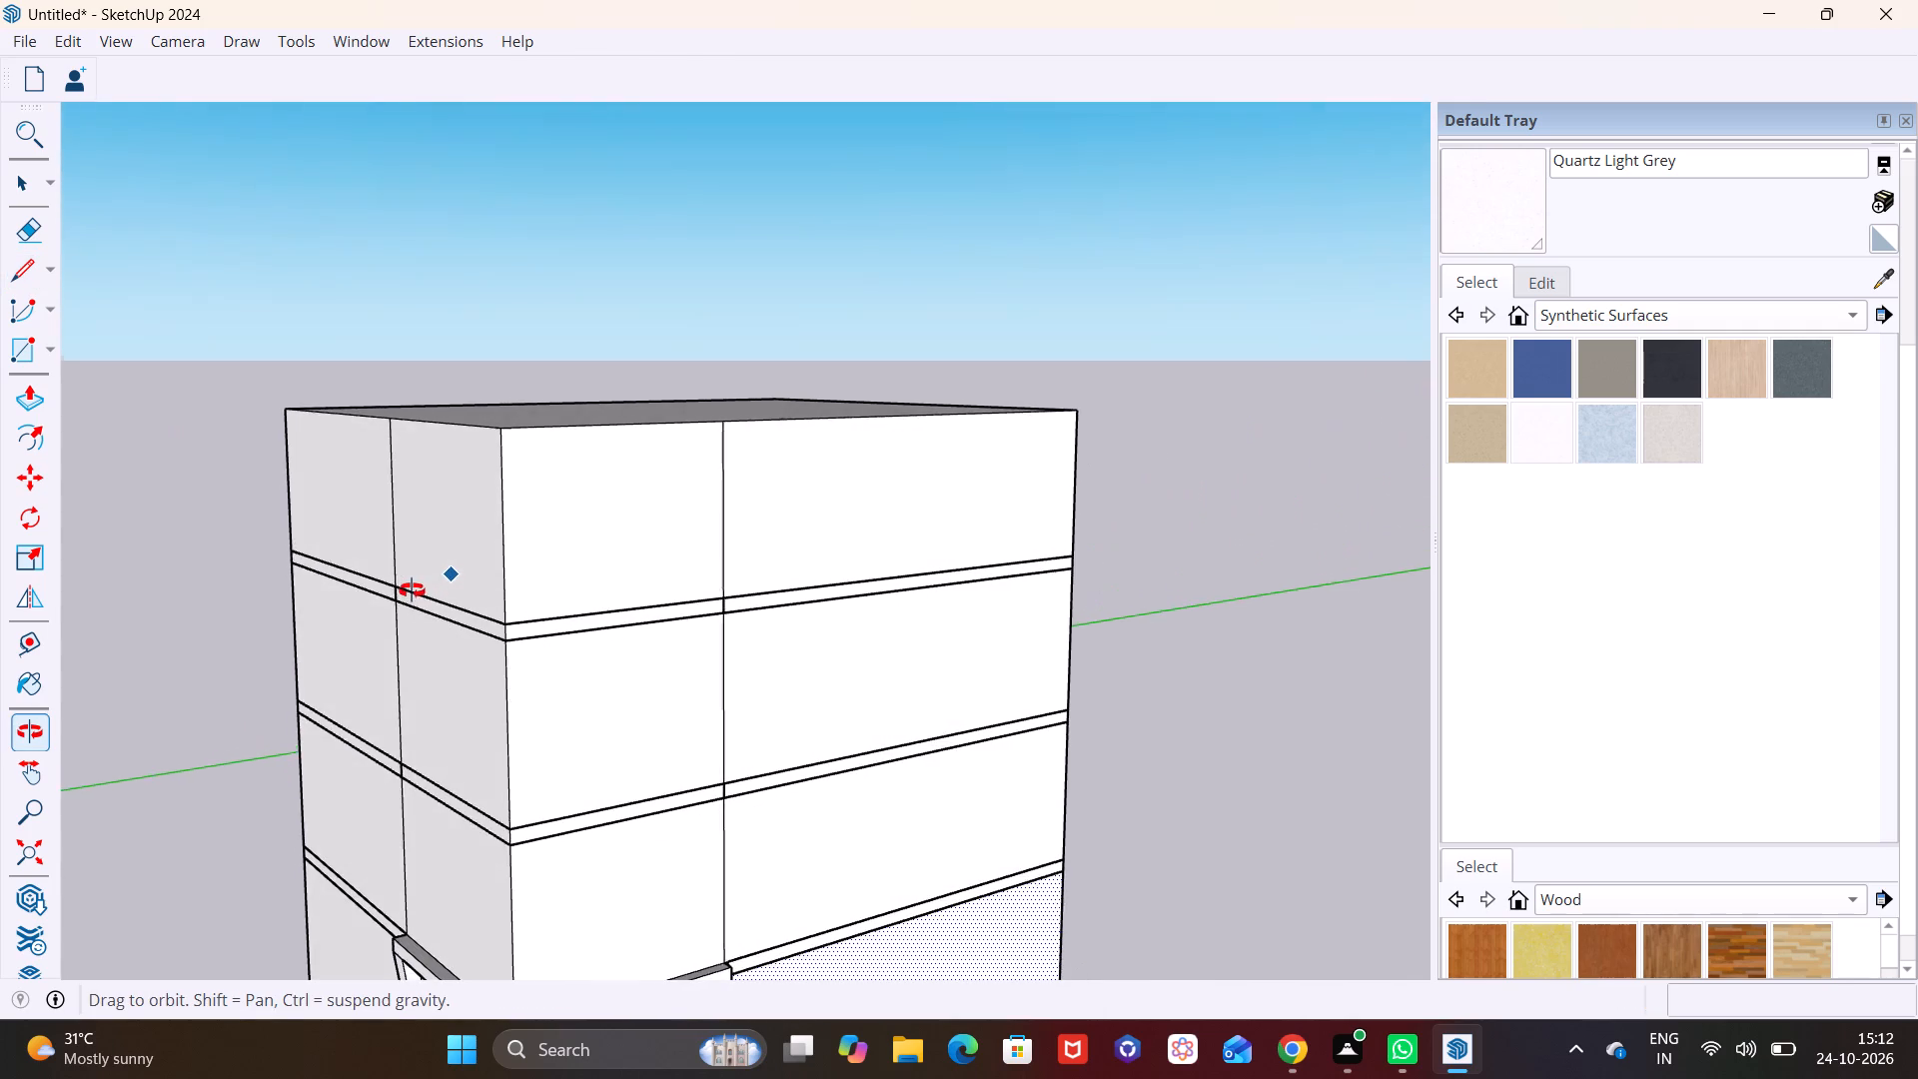
{"action": "middle_click_drag", "start_coordinate": [412, 590], "coordinate": [511, 548]}
{"action": "middle_click_drag", "start_coordinate": [531, 506], "coordinate": [306, 719], "text": "shift"}
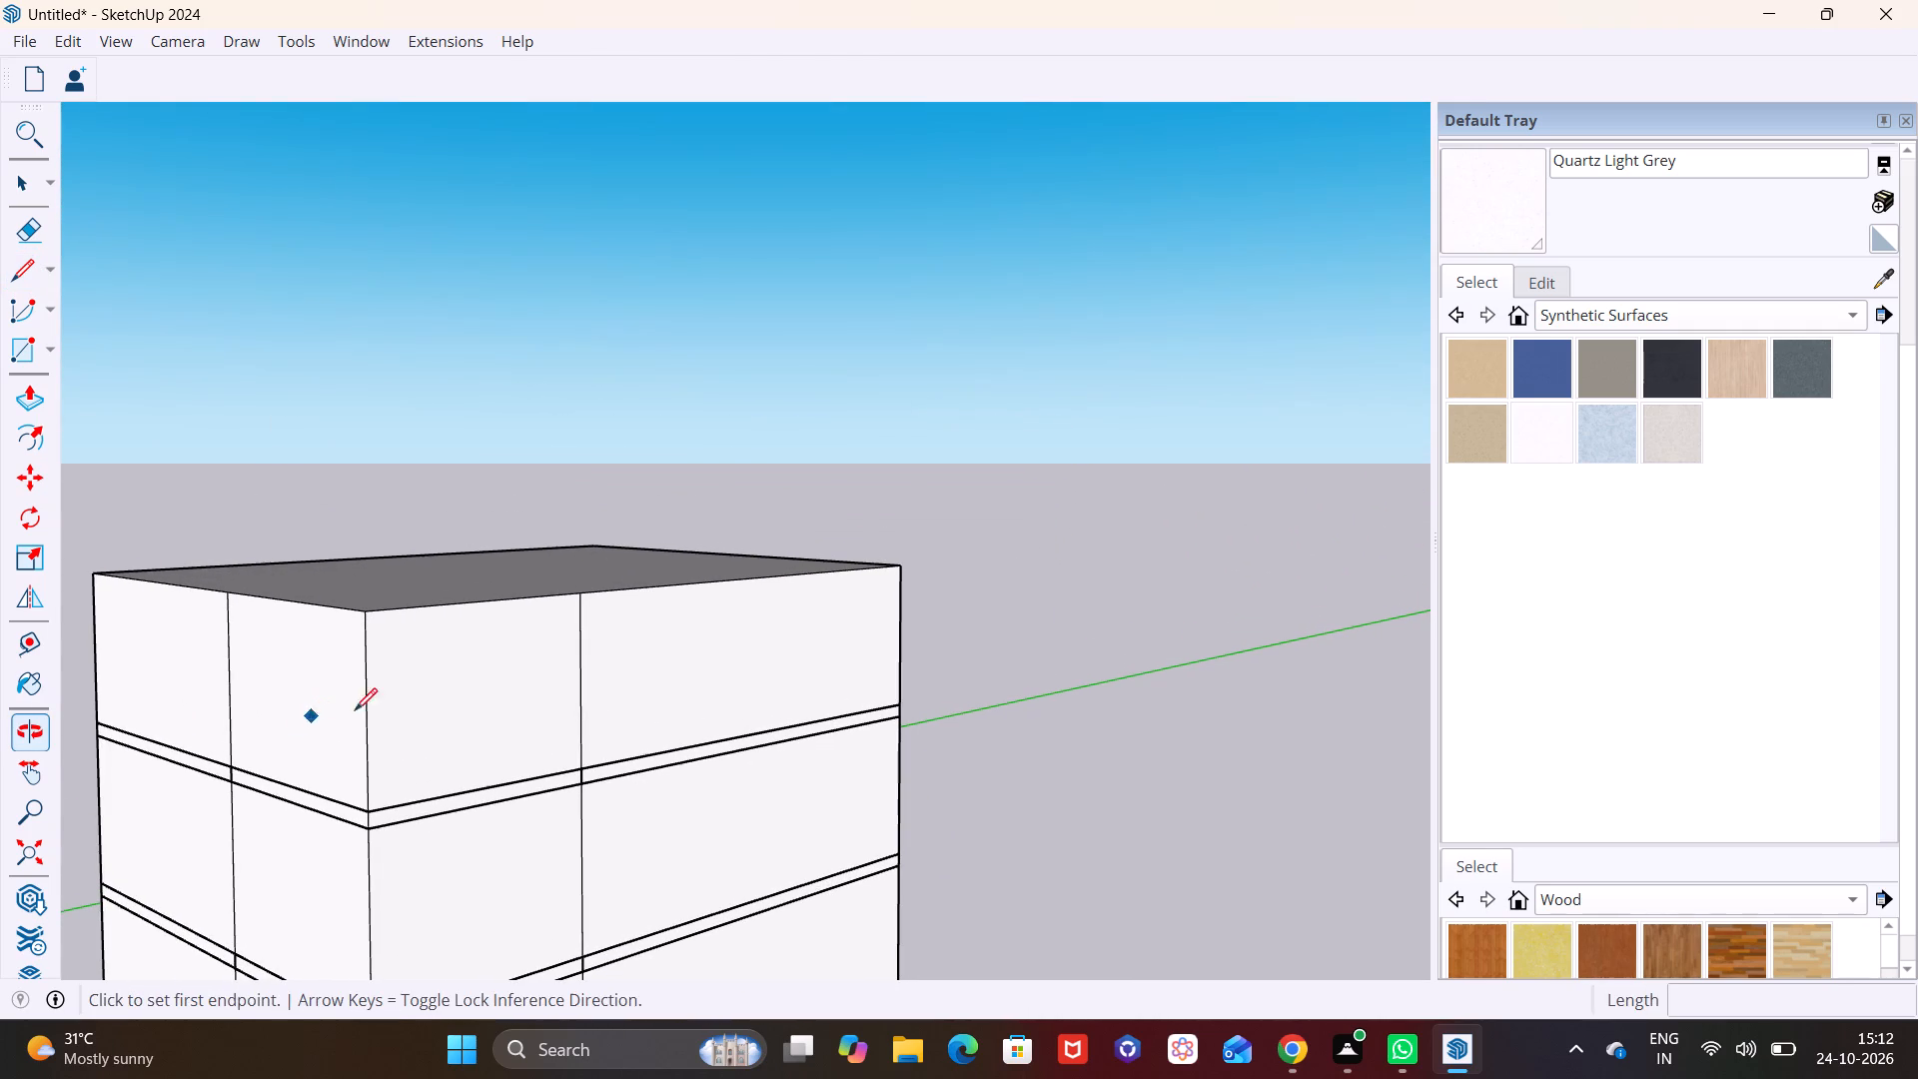
{"action": "middle_click_drag", "start_coordinate": [374, 680], "coordinate": [514, 677], "text": "shift"}
{"action": "middle_click_drag", "start_coordinate": [506, 700], "coordinate": [326, 702]}
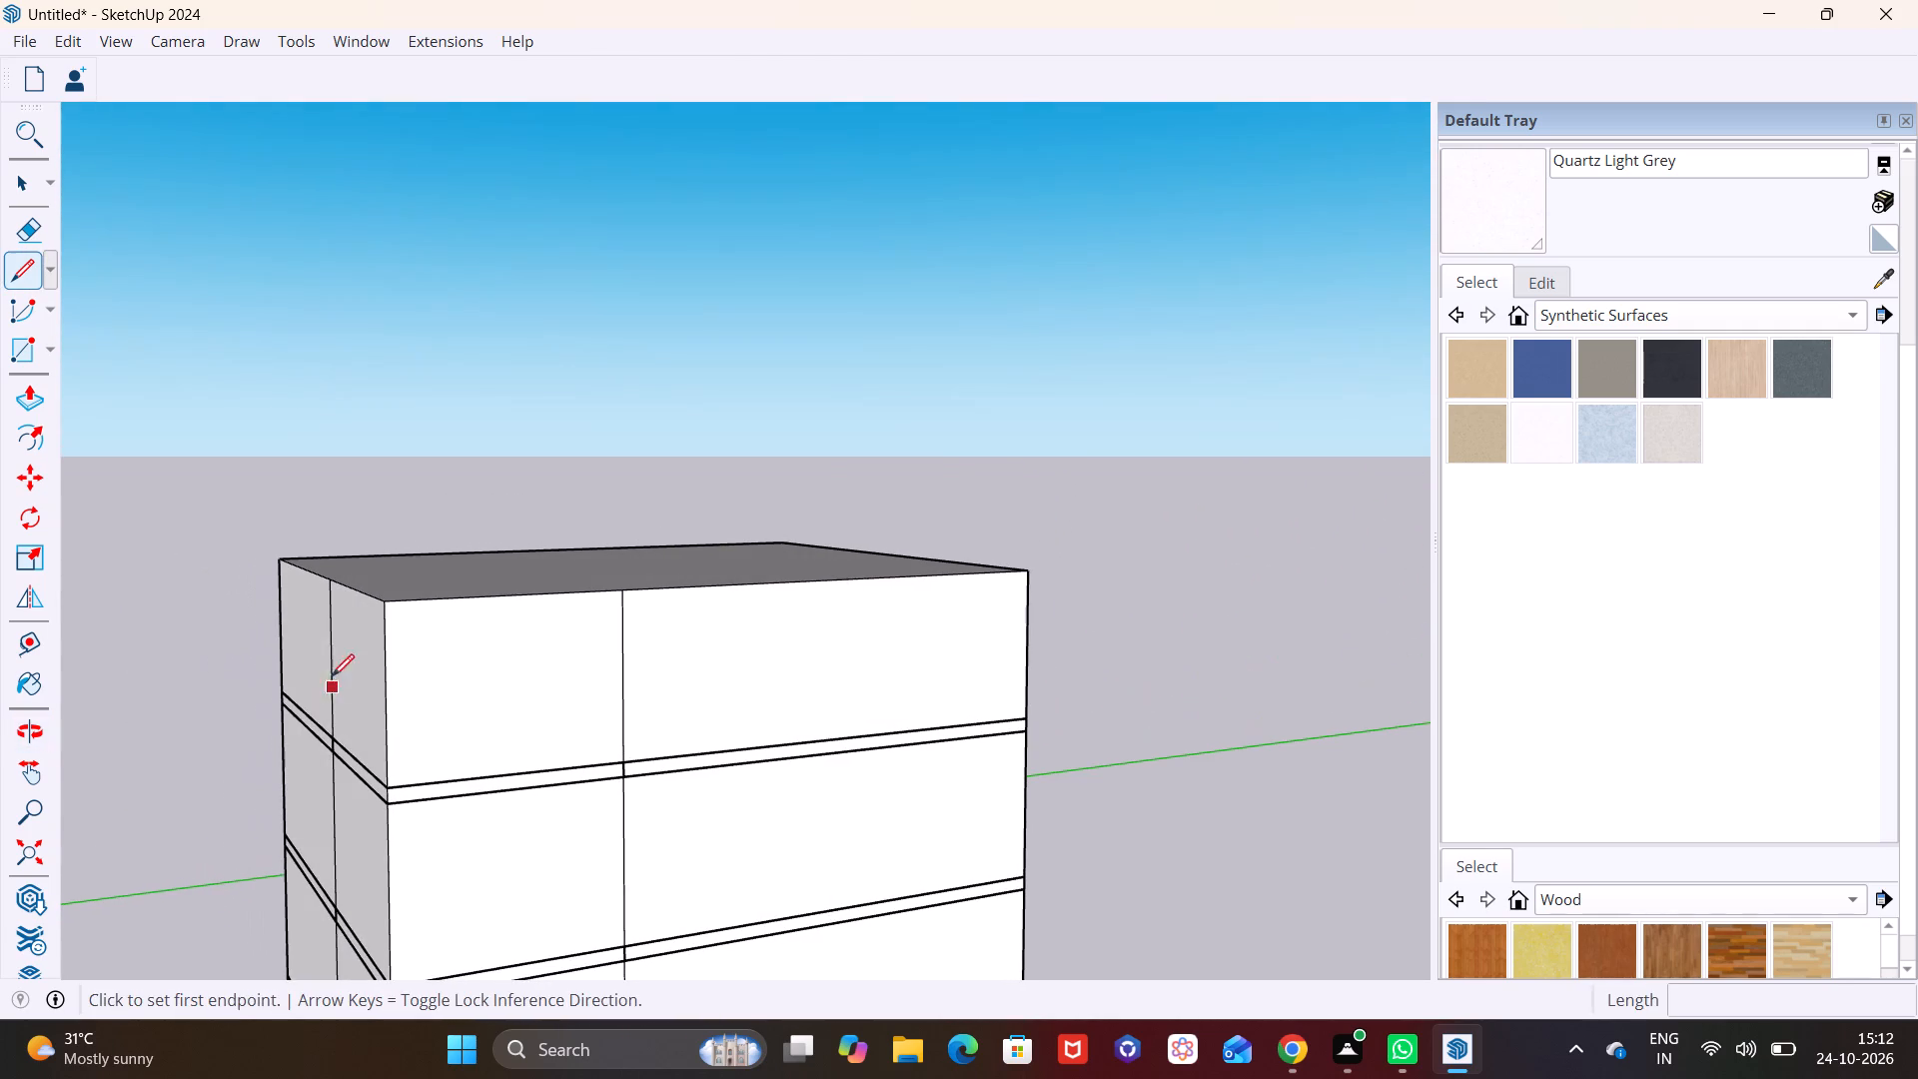
{"action": "left_click", "coordinate": [390, 647]}
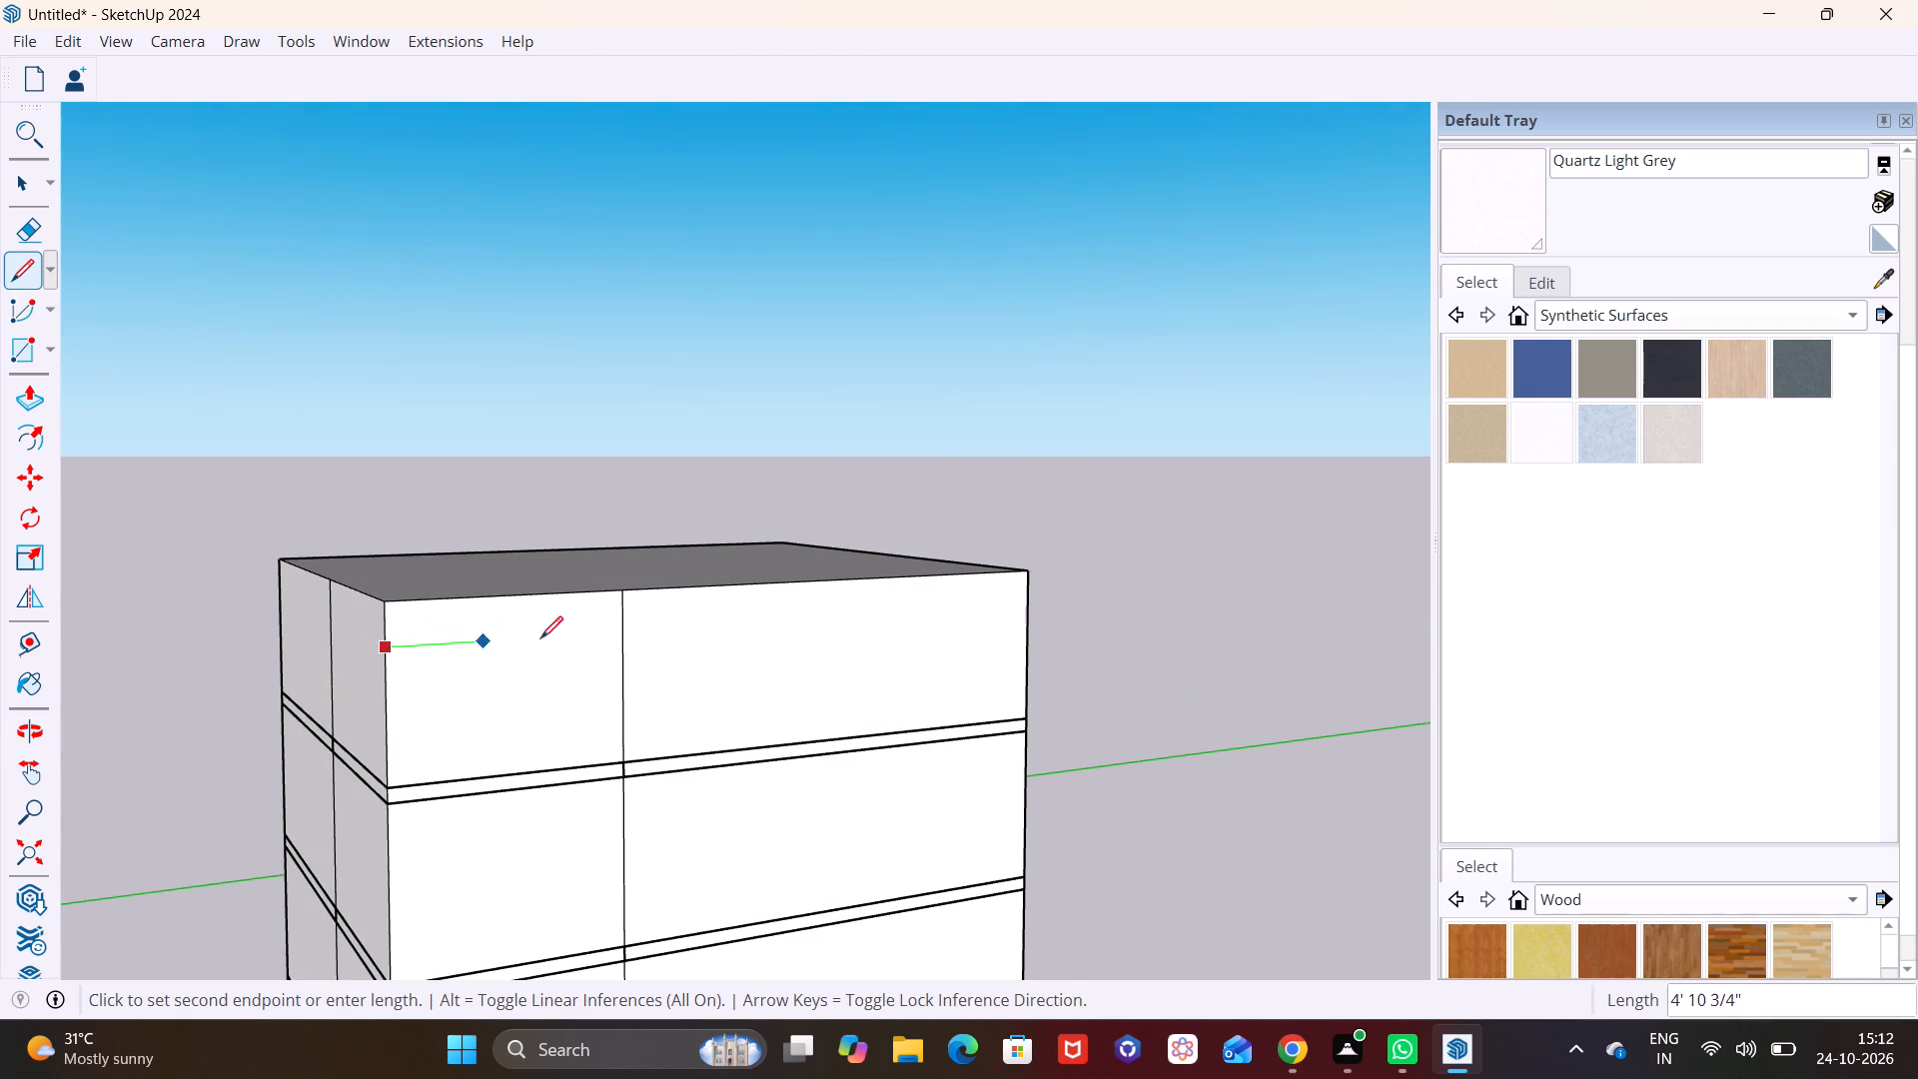
{"action": "left_click", "coordinate": [619, 636]}
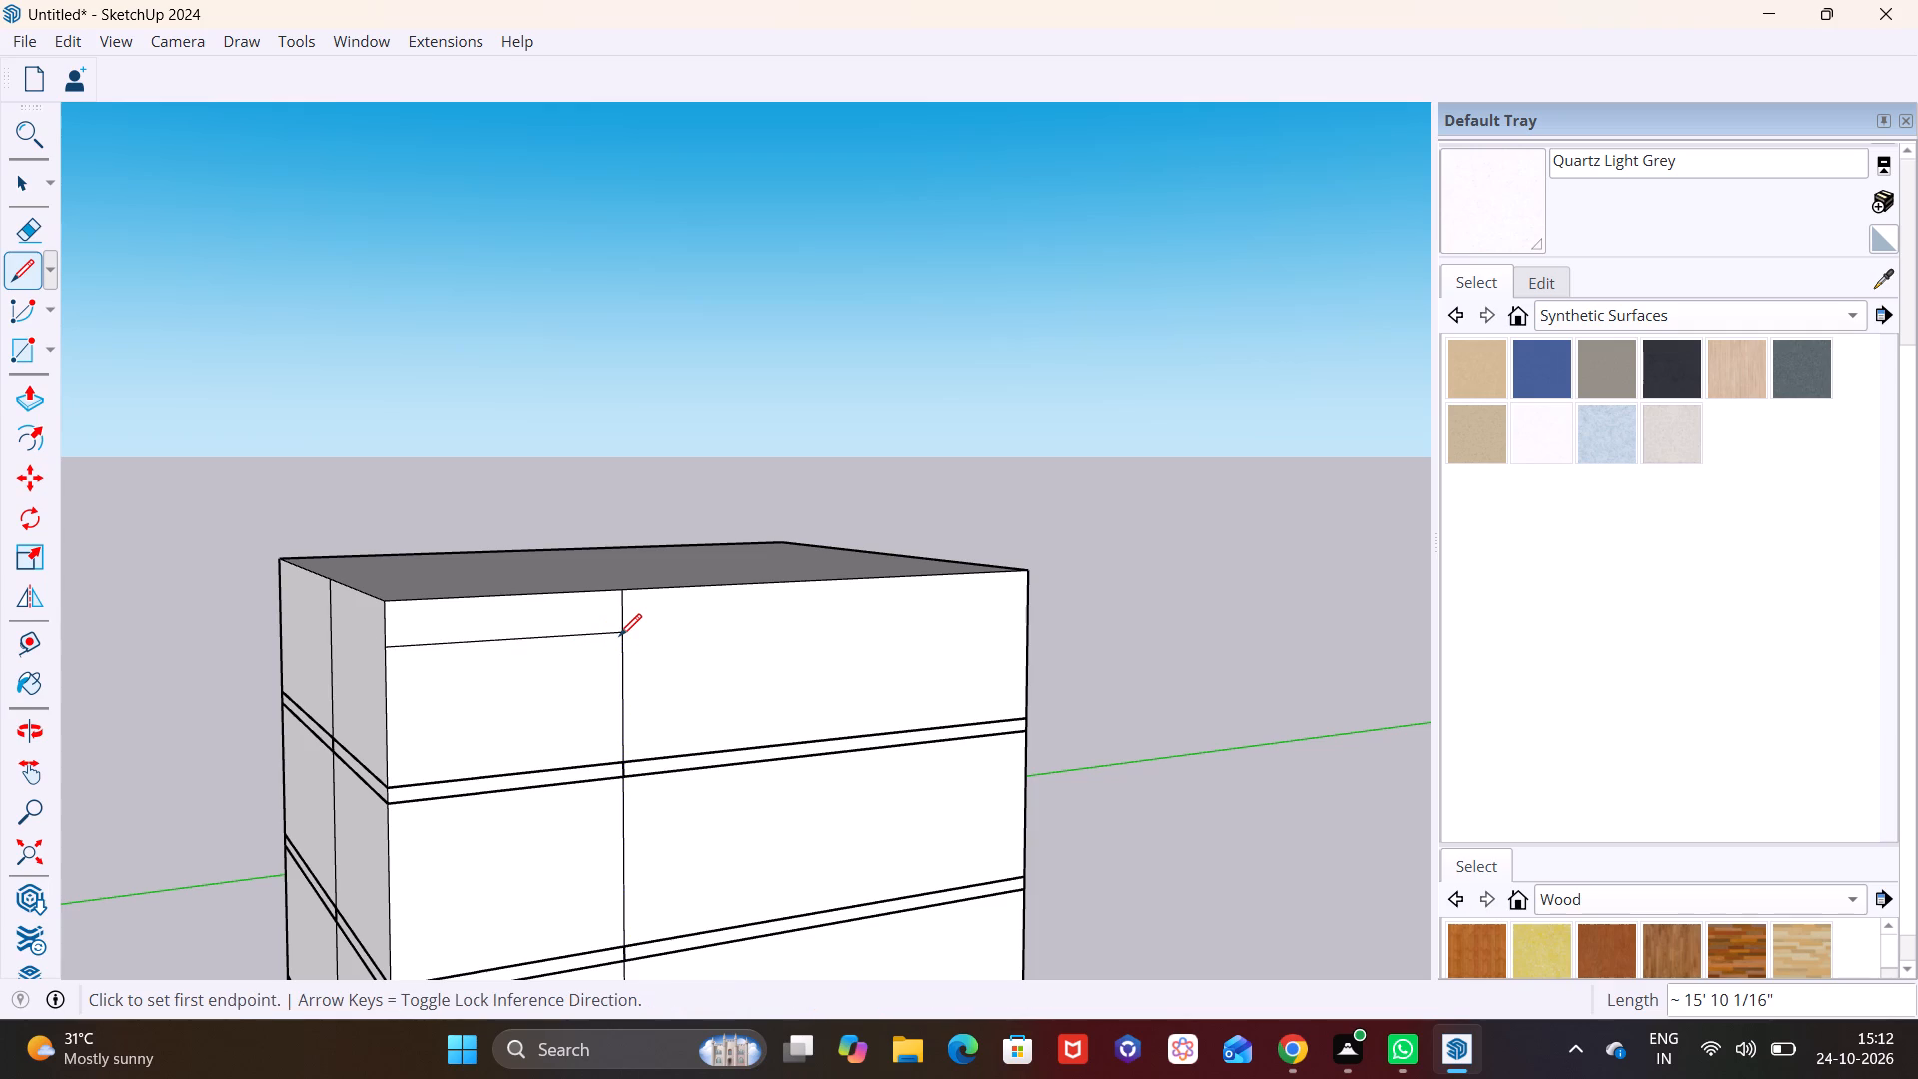
{"action": "middle_click_drag", "start_coordinate": [378, 707], "coordinate": [708, 704]}
{"action": "left_click", "coordinate": [683, 663]}
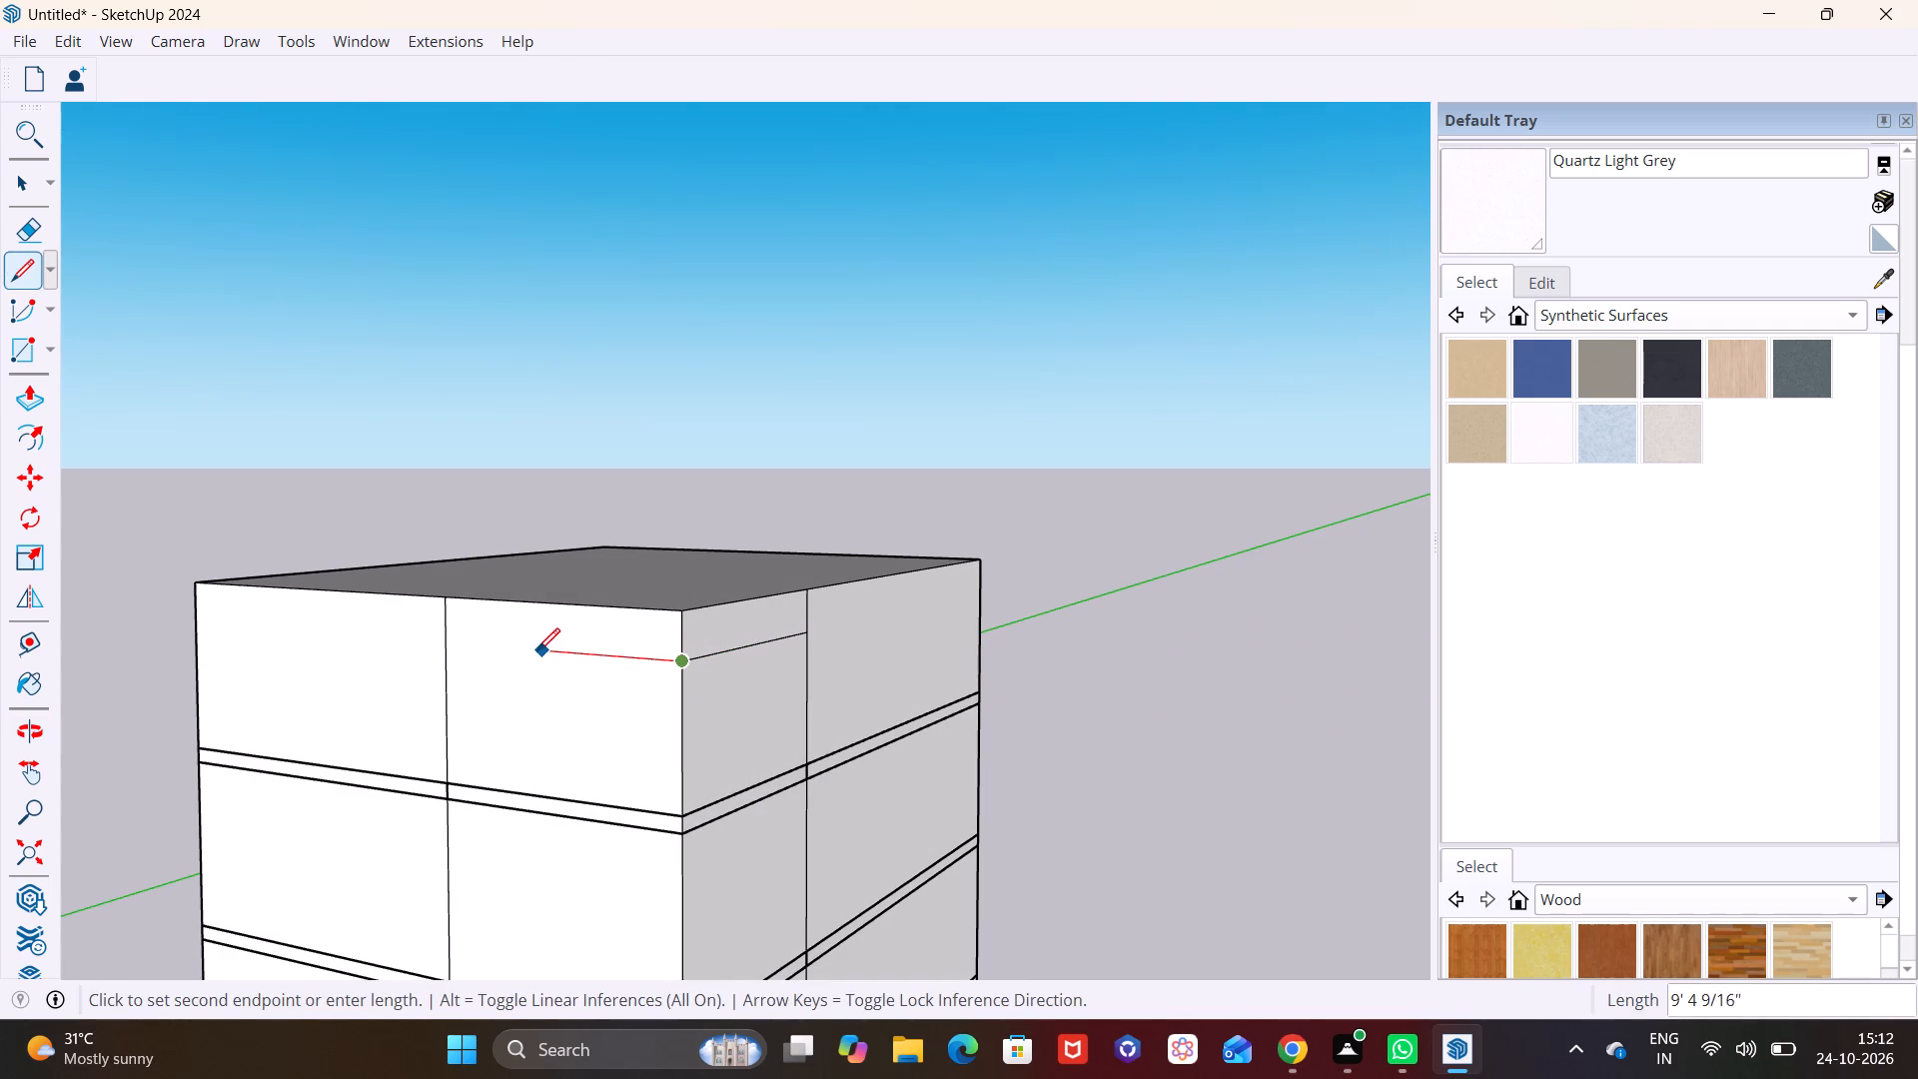
{"action": "left_click", "coordinate": [448, 647]}
Draw a second line around the corner just below the first, between both vertical lines, about 17' 2" long on the first facade.
{"action": "scroll", "coordinate": [528, 770], "scroll_direction": "down", "scroll_amount": 5}
{"action": "middle_click_drag", "start_coordinate": [534, 765], "coordinate": [531, 765]}
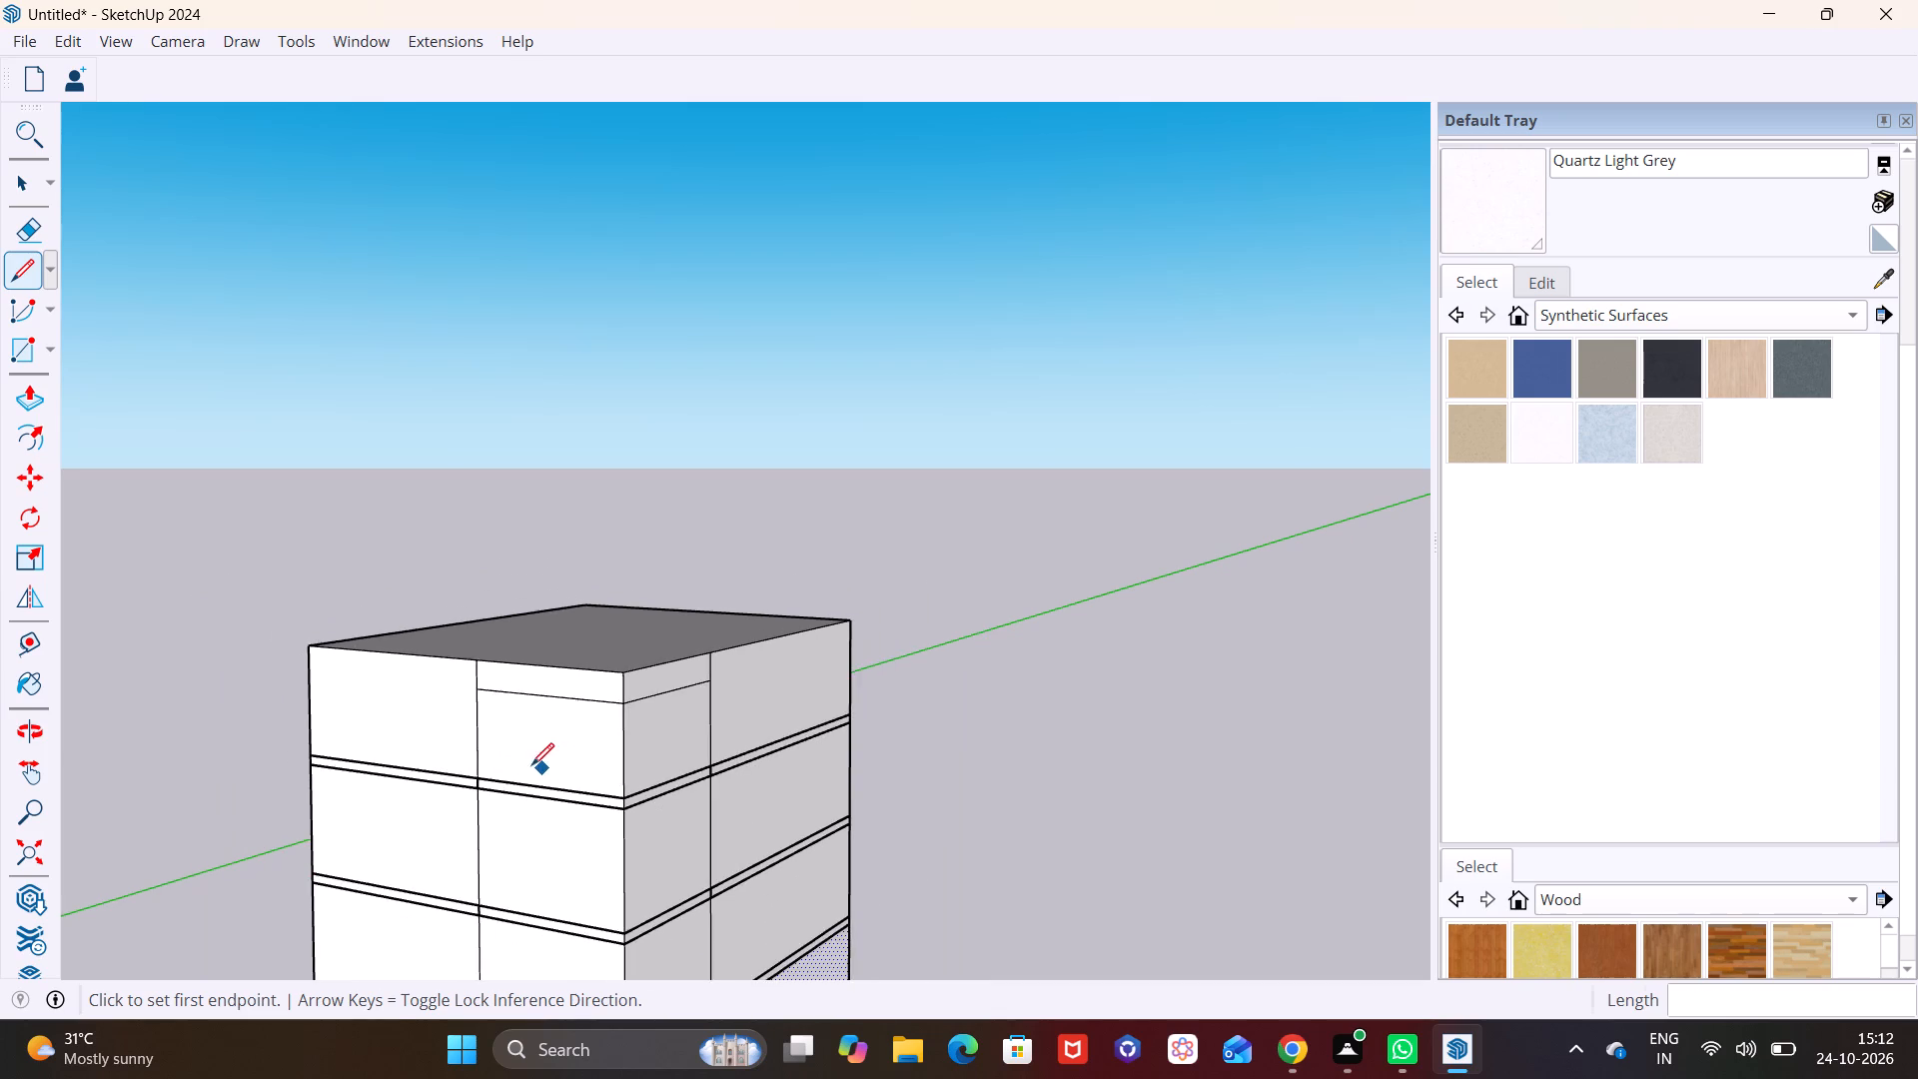
{"action": "middle_click_drag", "start_coordinate": [531, 765], "coordinate": [440, 773]}
{"action": "scroll", "coordinate": [540, 763], "scroll_direction": "up", "scroll_amount": 5}
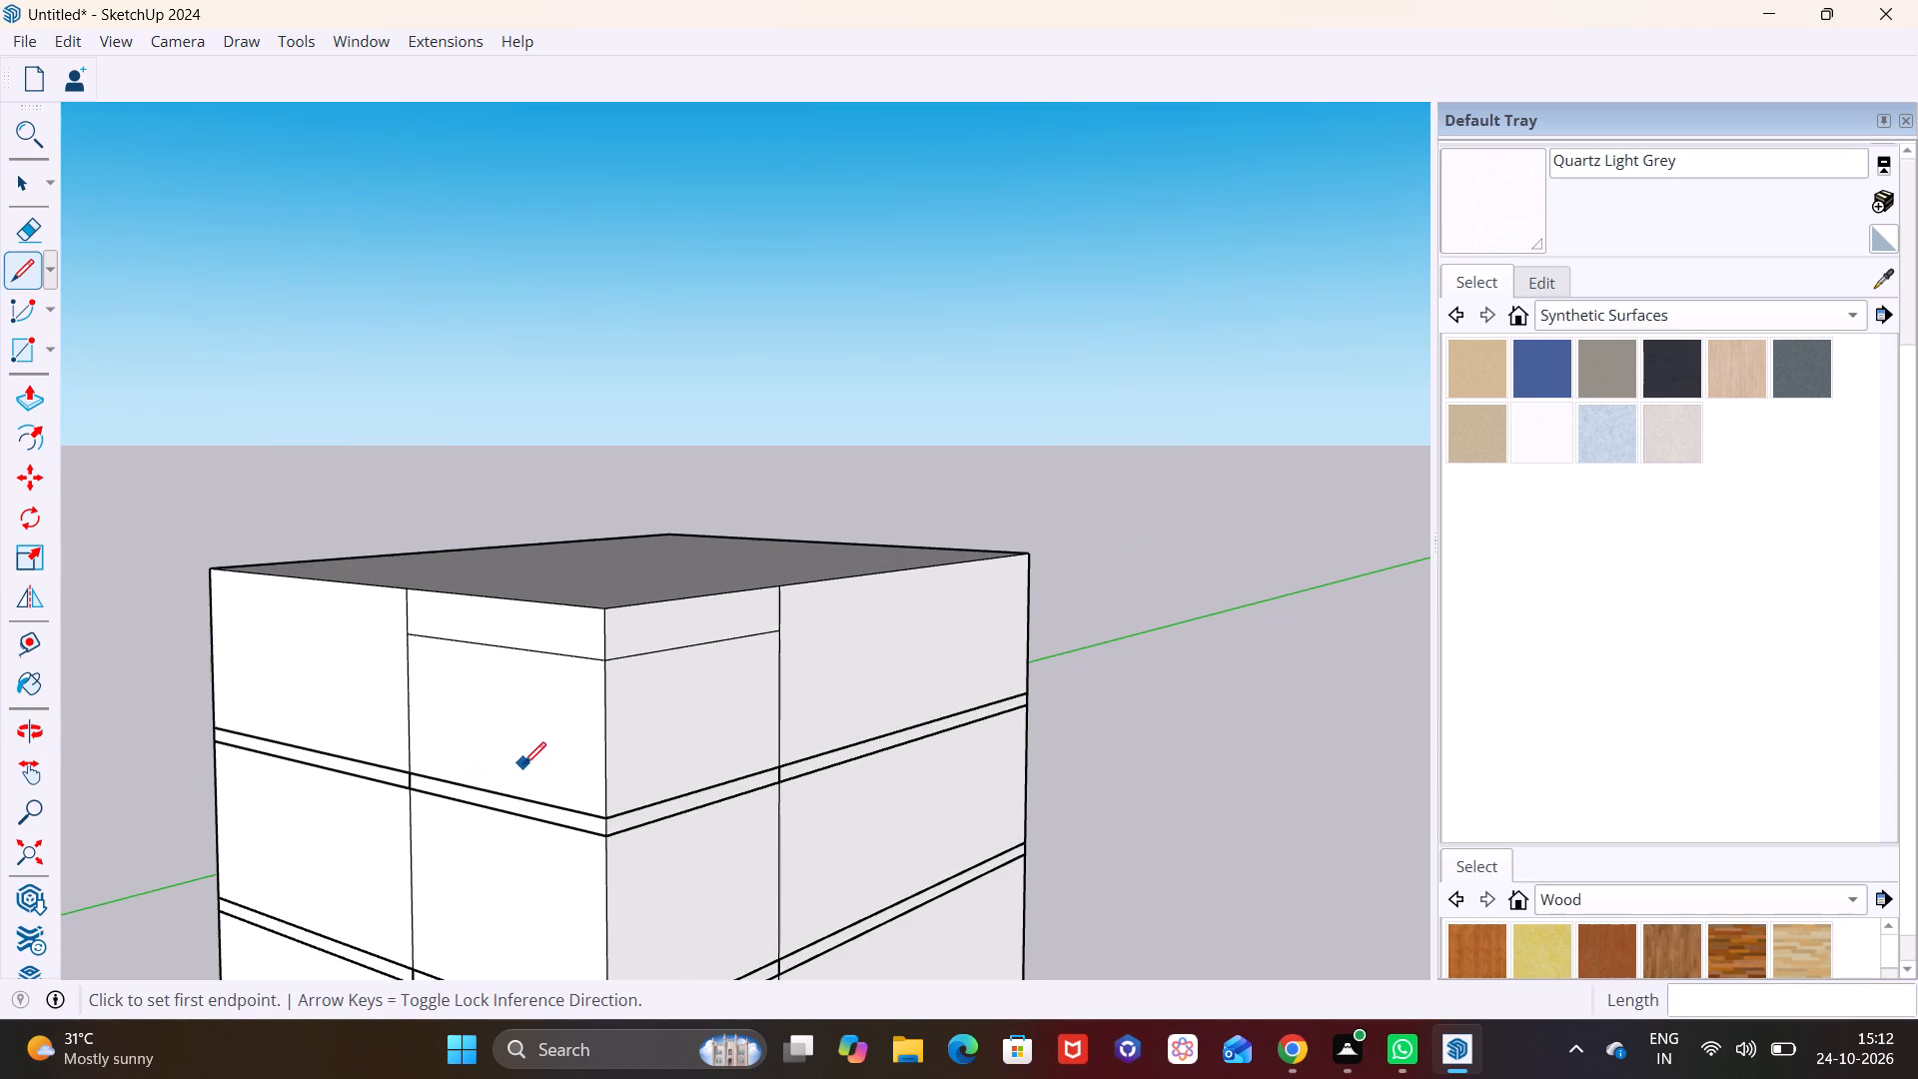
{"action": "middle_click_drag", "start_coordinate": [523, 764], "coordinate": [499, 670], "text": "shift"}
{"action": "scroll", "coordinate": [480, 636], "scroll_direction": "up", "scroll_amount": 1}
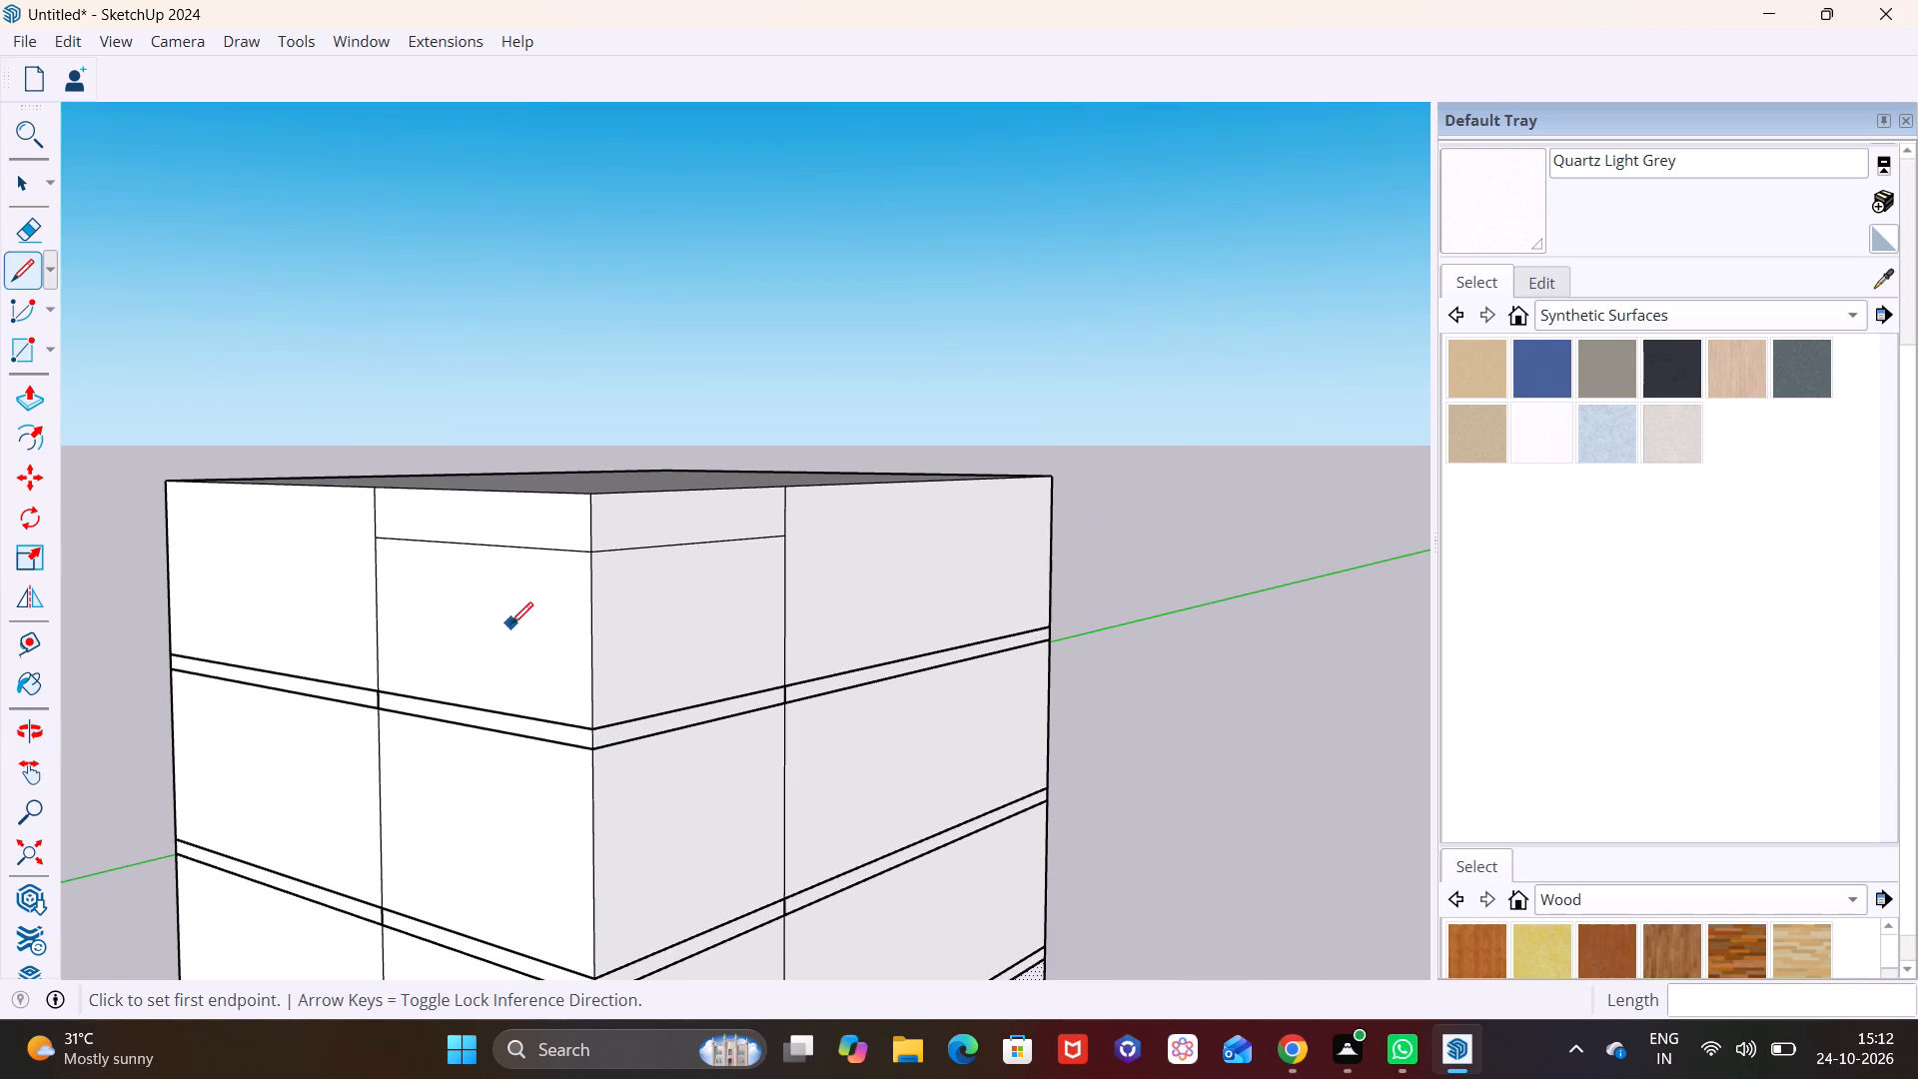
{"action": "left_click", "coordinate": [26, 257]}
{"action": "scroll", "coordinate": [388, 566], "scroll_direction": "up", "scroll_amount": 4}
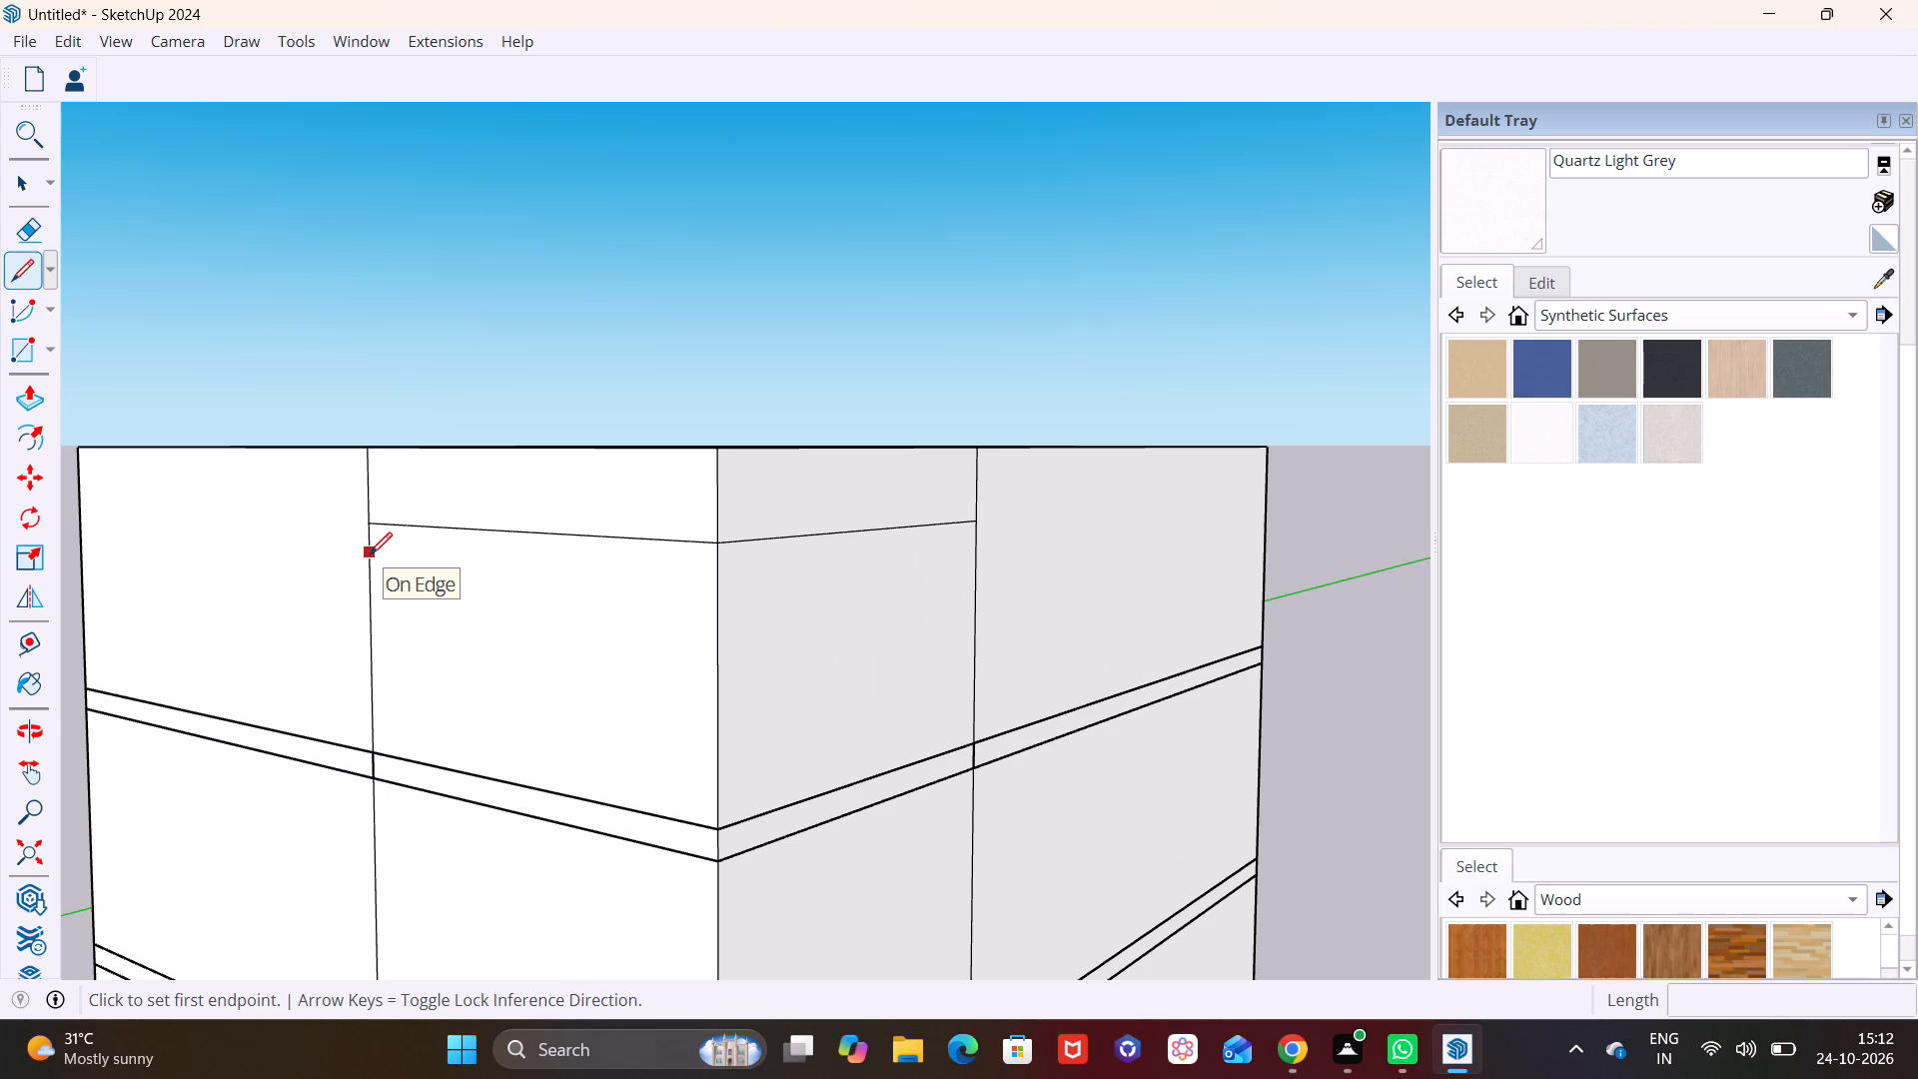
{"action": "left_click", "coordinate": [370, 554]}
{"action": "left_click", "coordinate": [723, 585]}
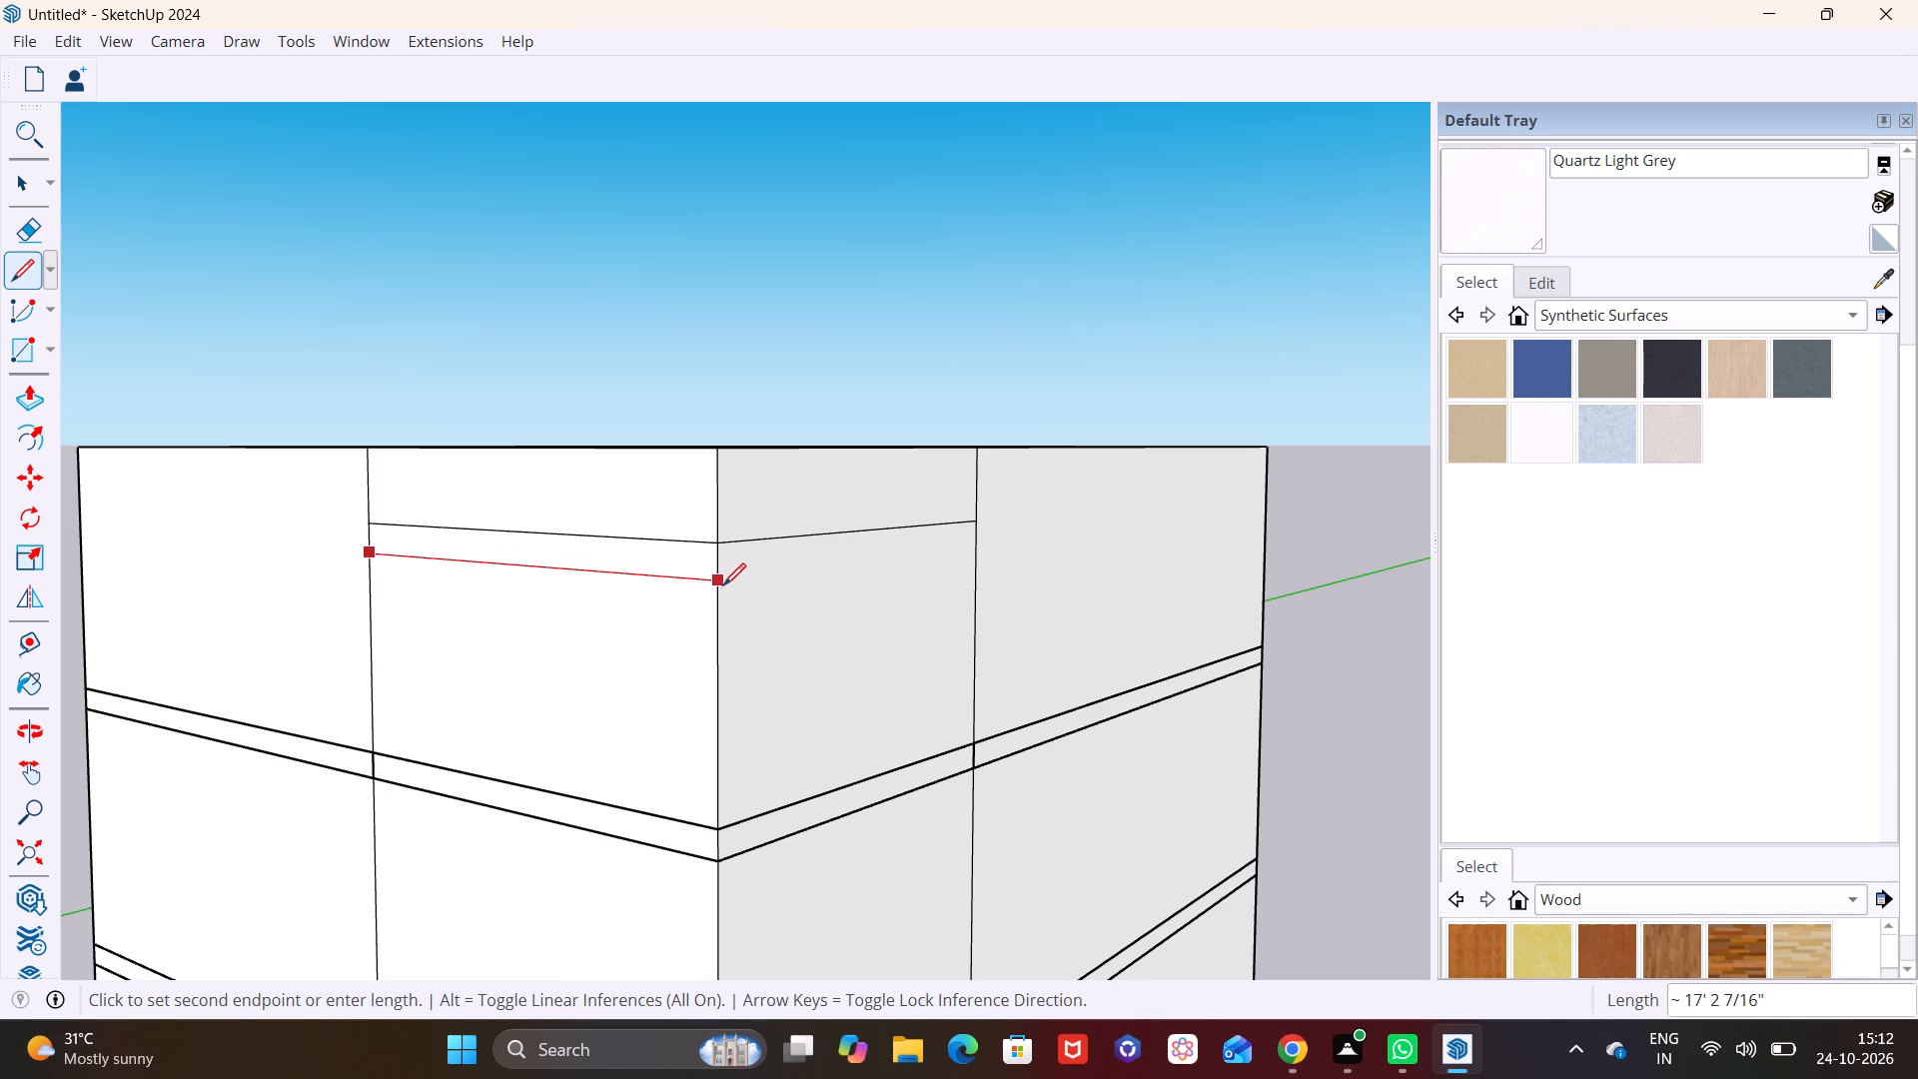
{"action": "middle_click_drag", "start_coordinate": [750, 597], "coordinate": [463, 611]}
{"action": "left_click", "coordinate": [466, 579]}
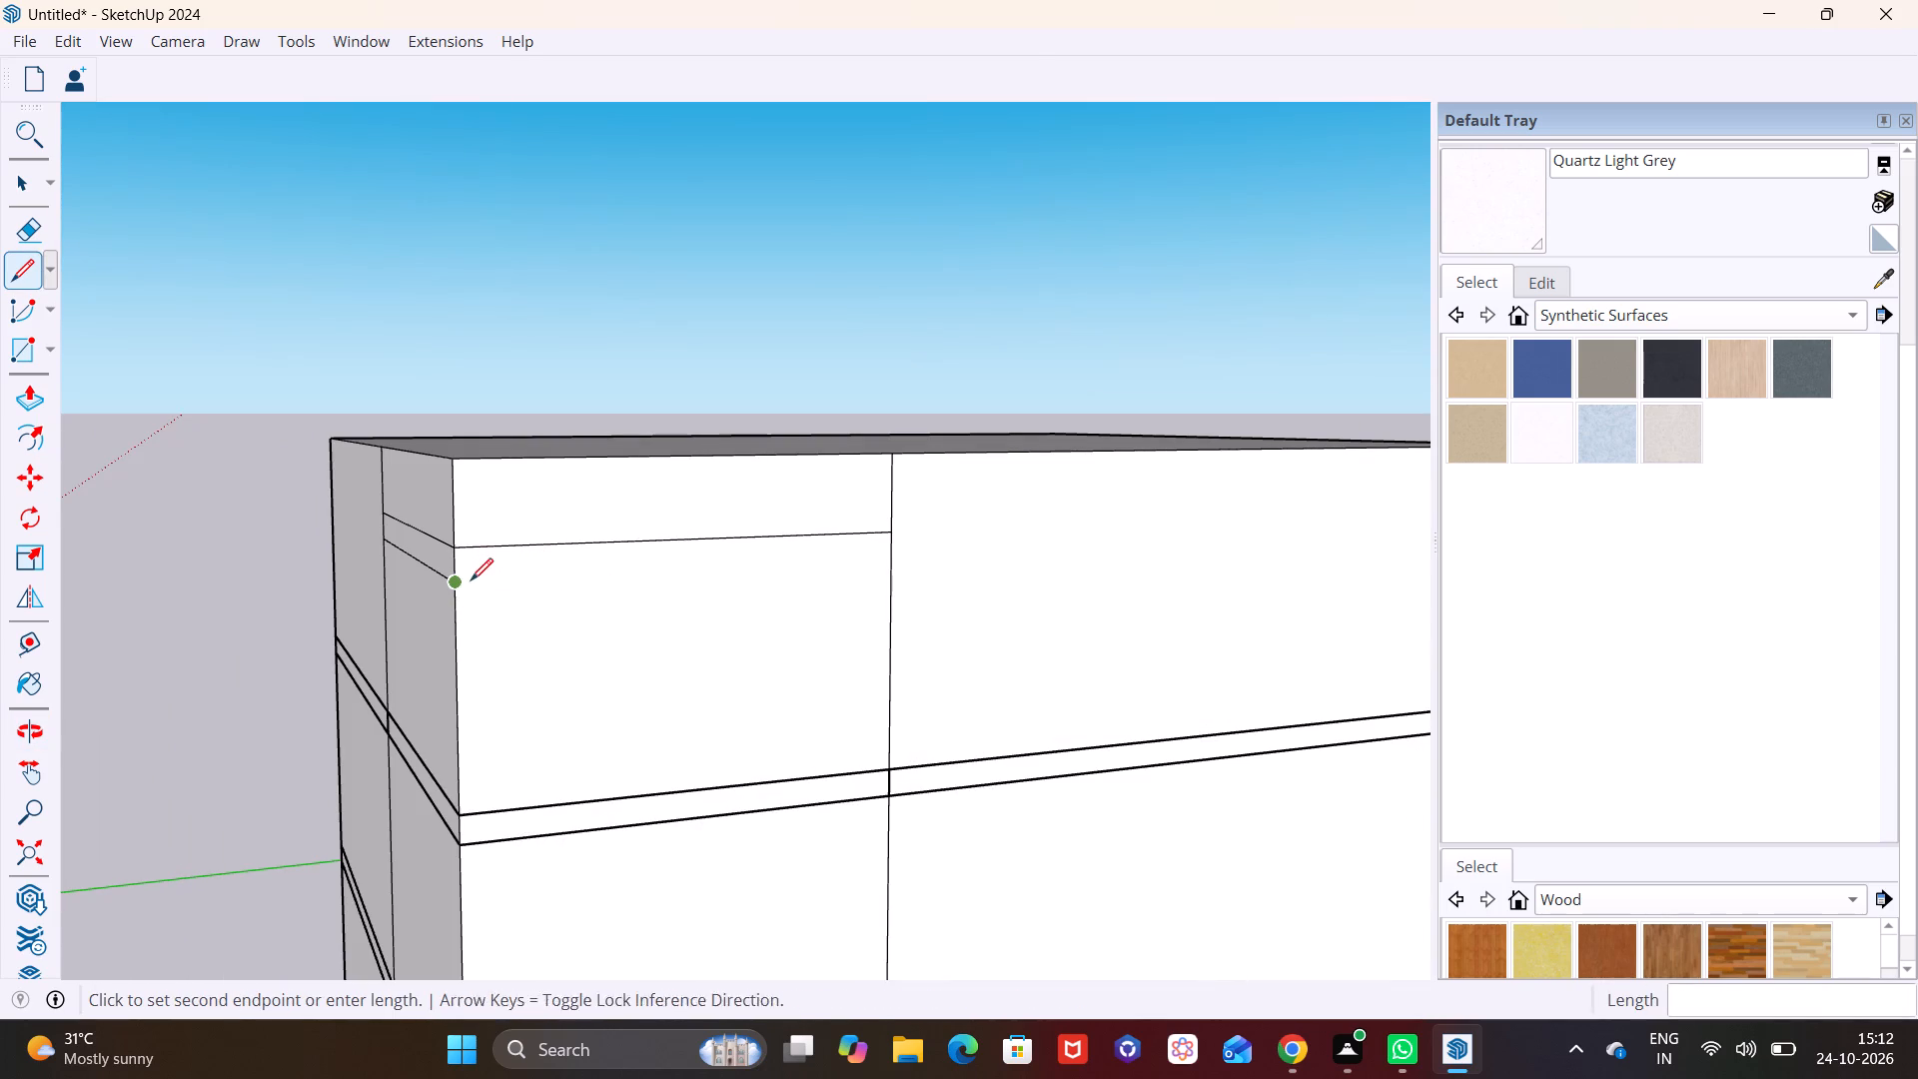
{"action": "left_click", "coordinate": [885, 561]}
Draw a vertical line about 7' 8" long on the first facade, just inside its vertical line, from the lower horizontal line to the floor band.
{"action": "scroll", "coordinate": [501, 656], "scroll_direction": "down", "scroll_amount": 2}
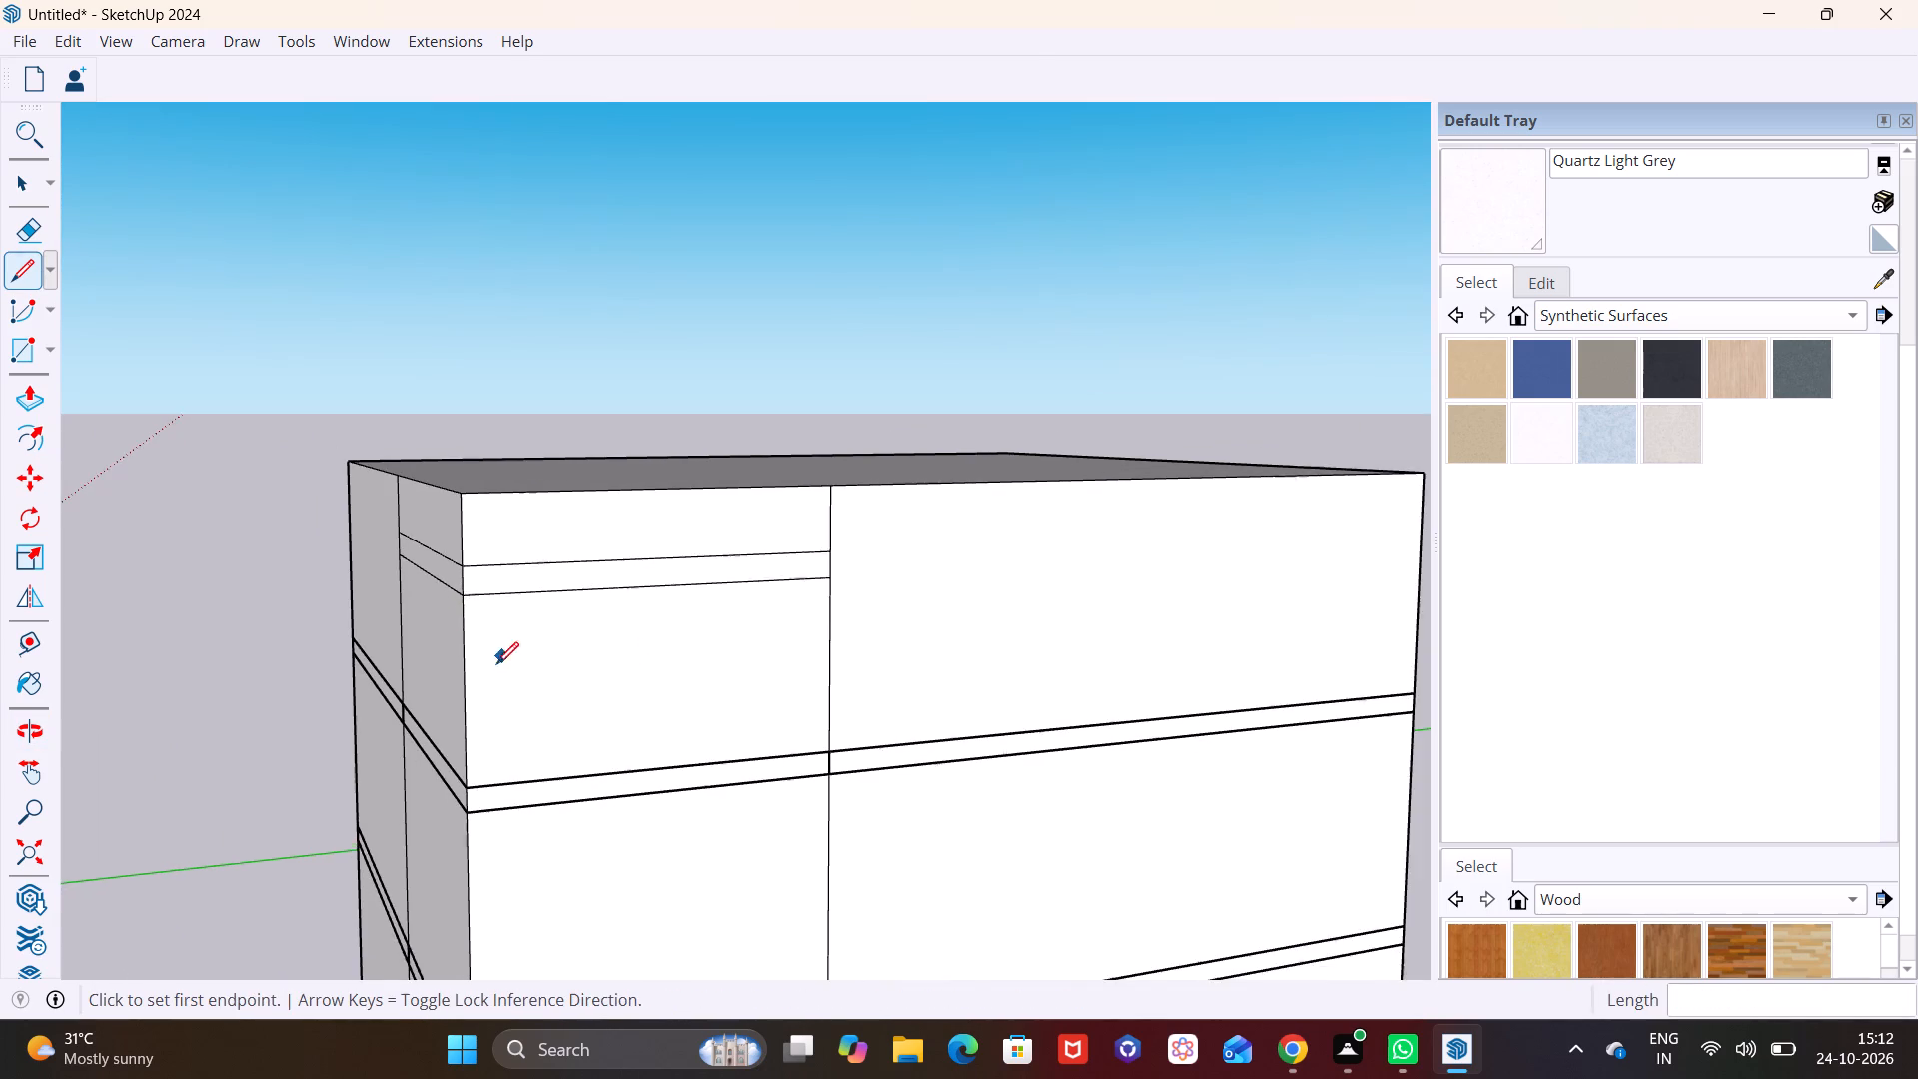
{"action": "scroll", "coordinate": [496, 664], "scroll_direction": "down", "scroll_amount": 3}
{"action": "middle_click_drag", "start_coordinate": [457, 665], "coordinate": [931, 648]}
{"action": "scroll", "coordinate": [578, 619], "scroll_direction": "up", "scroll_amount": 3}
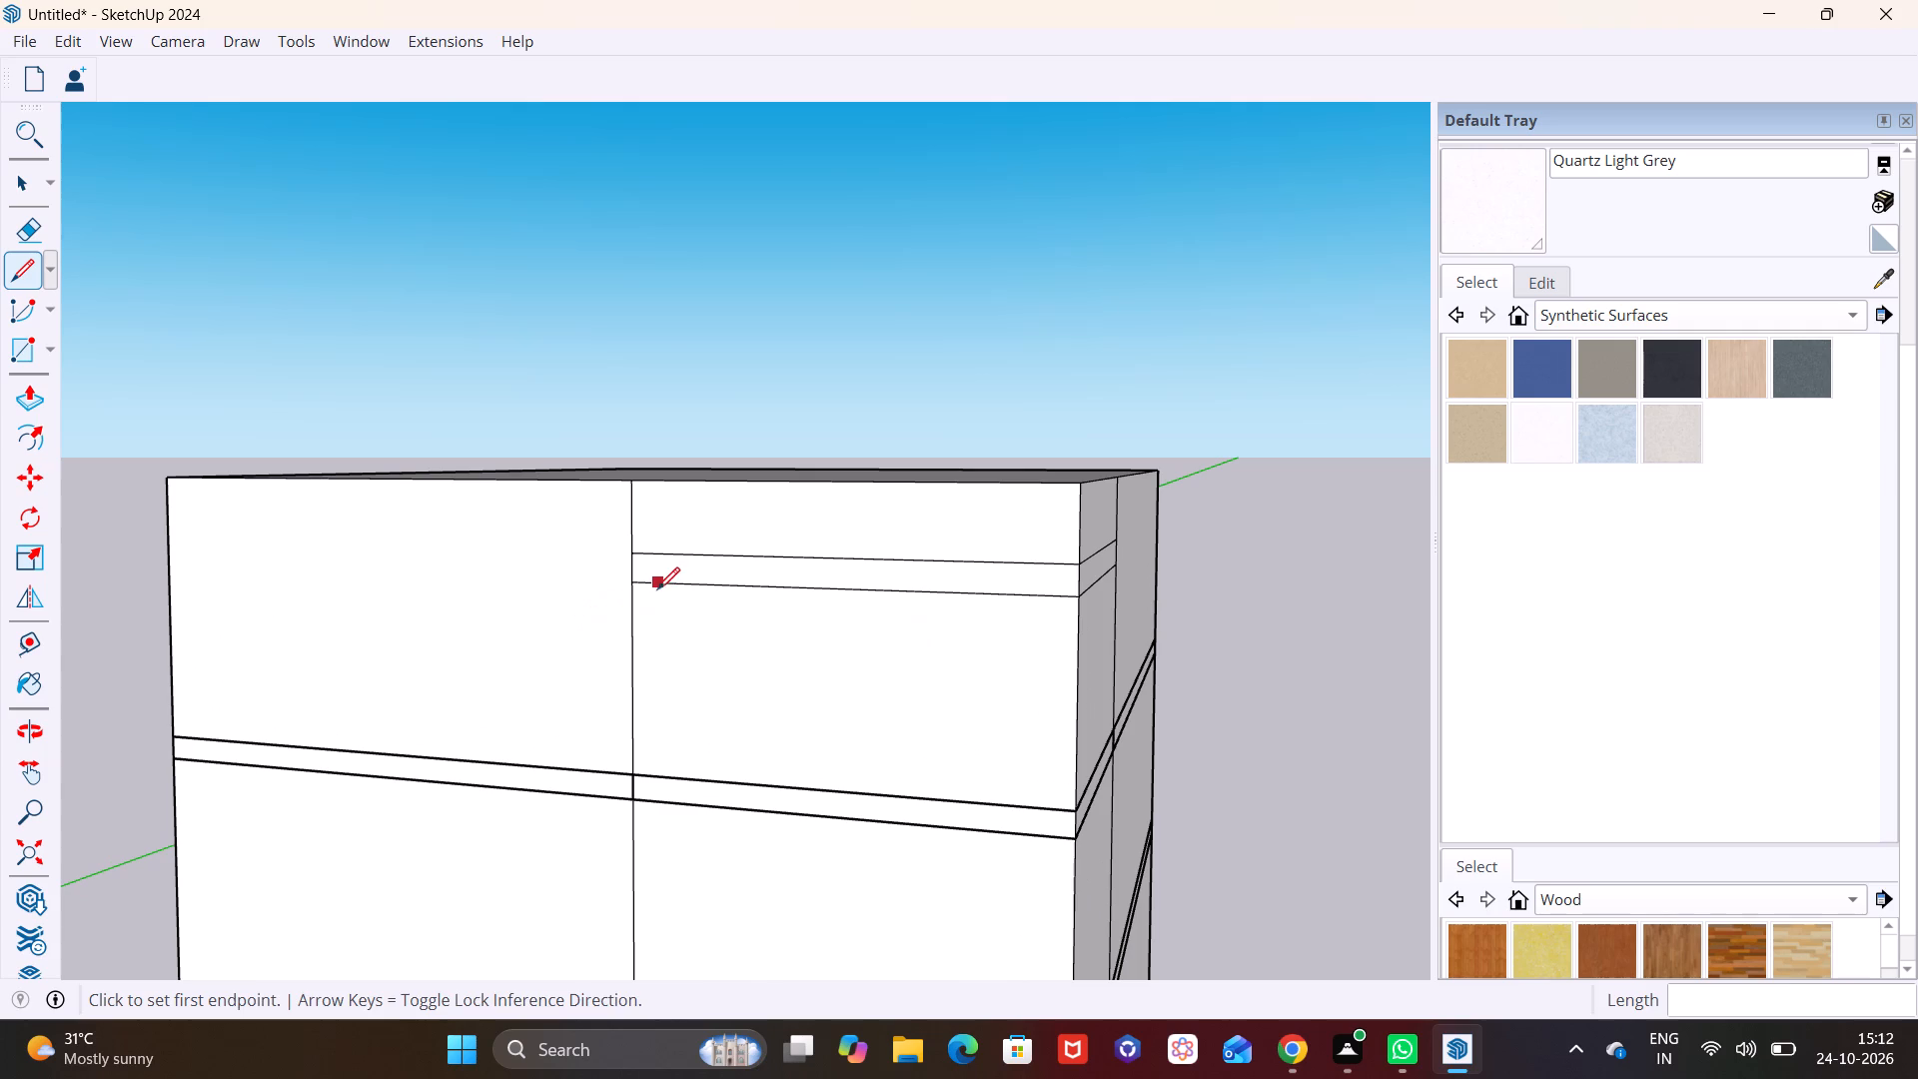
{"action": "left_click", "coordinate": [672, 584]}
{"action": "left_click", "coordinate": [667, 777]}
Draw a vertical line on the adjacent facade, just inside its vertical line, from the lower horizontal line to the floor band.
{"action": "scroll", "coordinate": [696, 760], "scroll_direction": "down", "scroll_amount": 7}
{"action": "middle_click_drag", "start_coordinate": [939, 731], "coordinate": [574, 707]}
{"action": "middle_click_drag", "start_coordinate": [740, 744], "coordinate": [336, 783]}
{"action": "scroll", "coordinate": [436, 671], "scroll_direction": "up", "scroll_amount": 4}
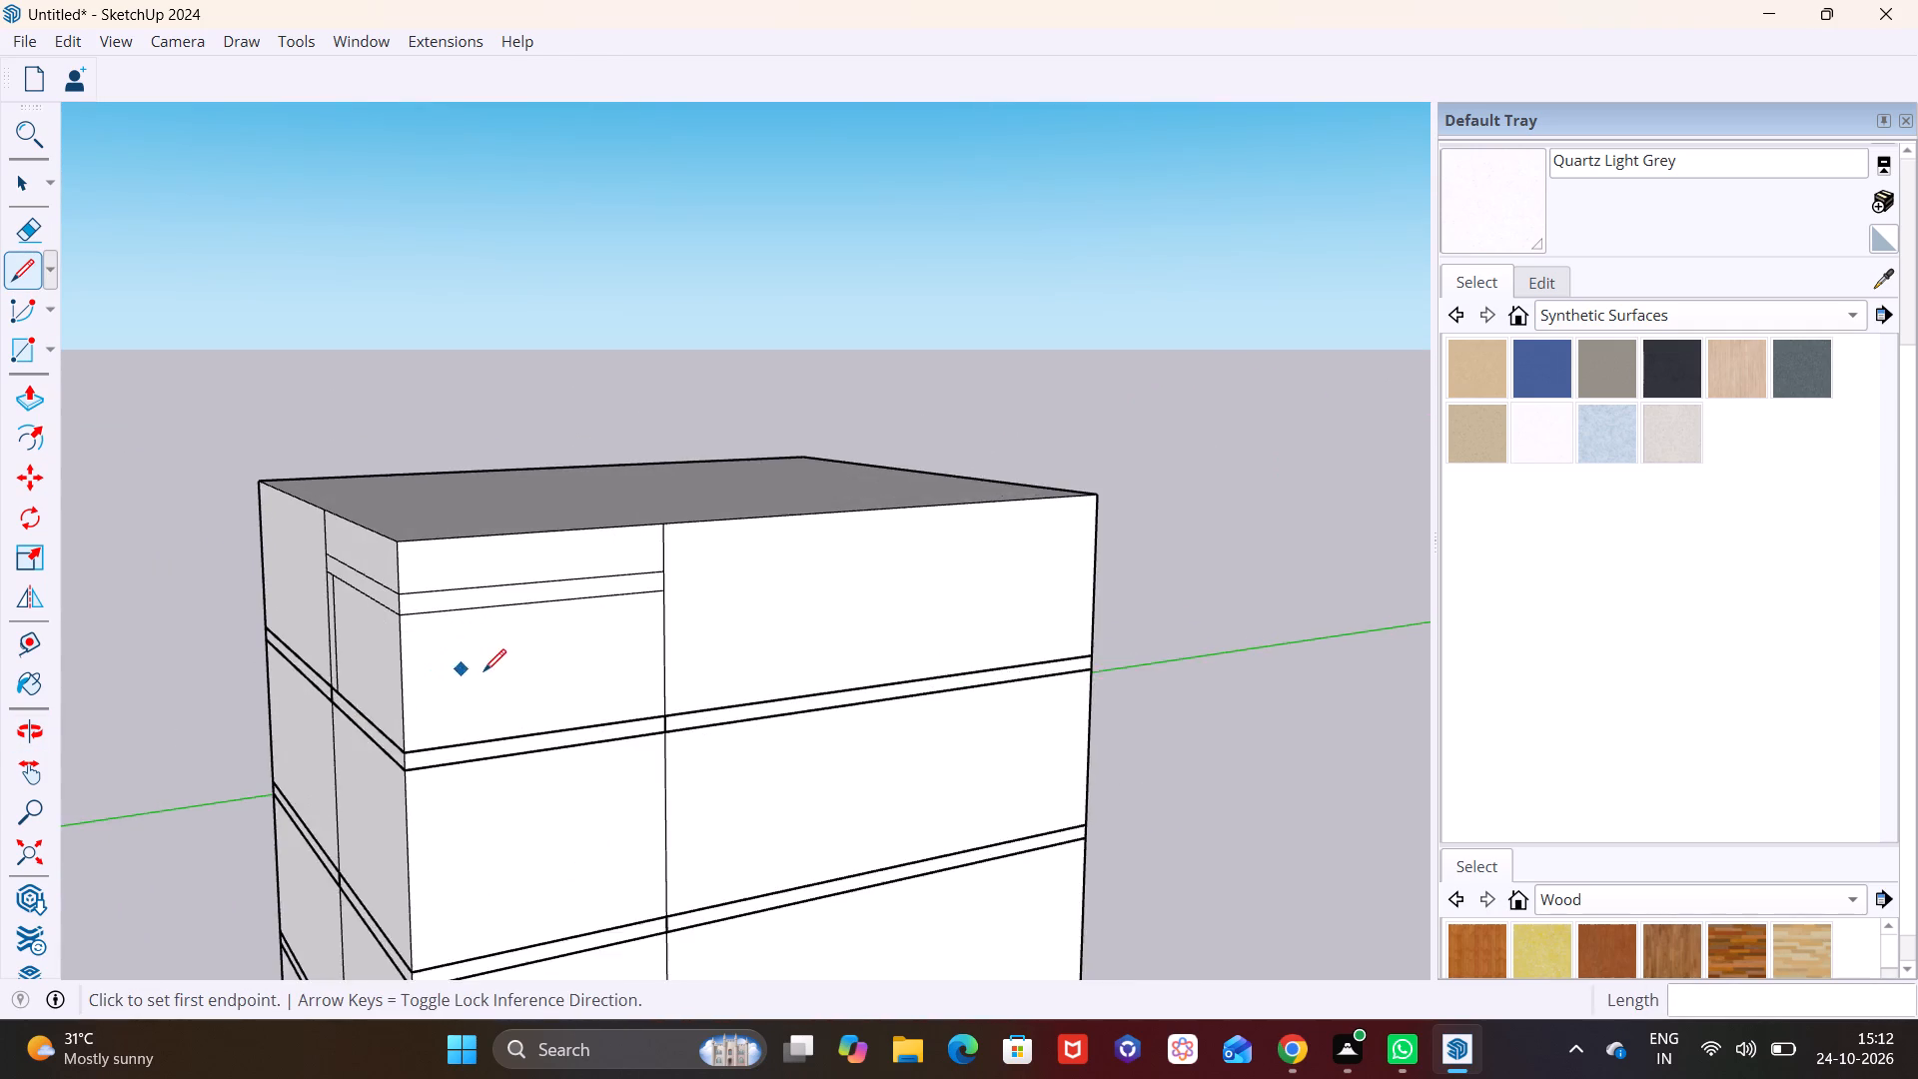
{"action": "scroll", "coordinate": [483, 671], "scroll_direction": "up", "scroll_amount": 2}
{"action": "left_click", "coordinate": [683, 565]}
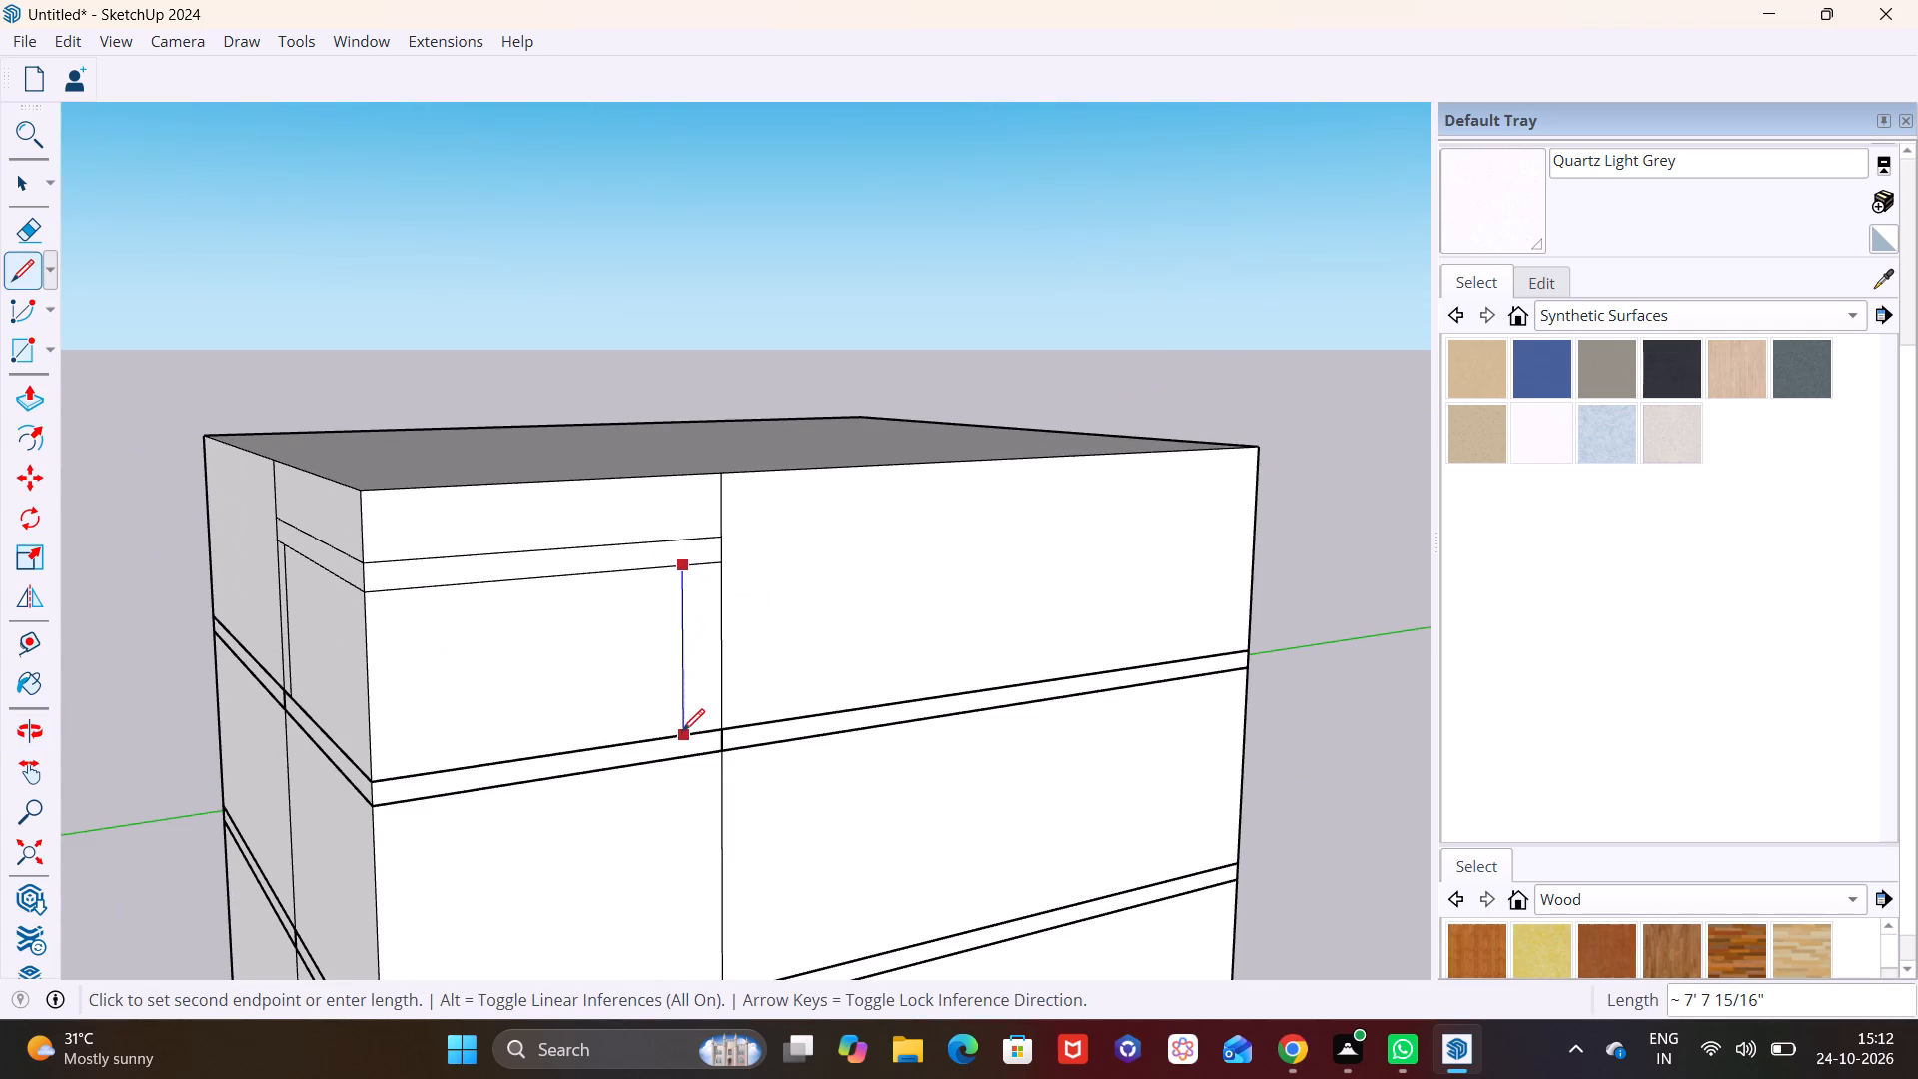
{"action": "left_click", "coordinate": [682, 731]}
Pull the horizontal strip below the roof on the adjacent facade outward from the wall, the final pull about 10".
{"action": "key", "text": "space"}
{"action": "left_click", "coordinate": [482, 564]}
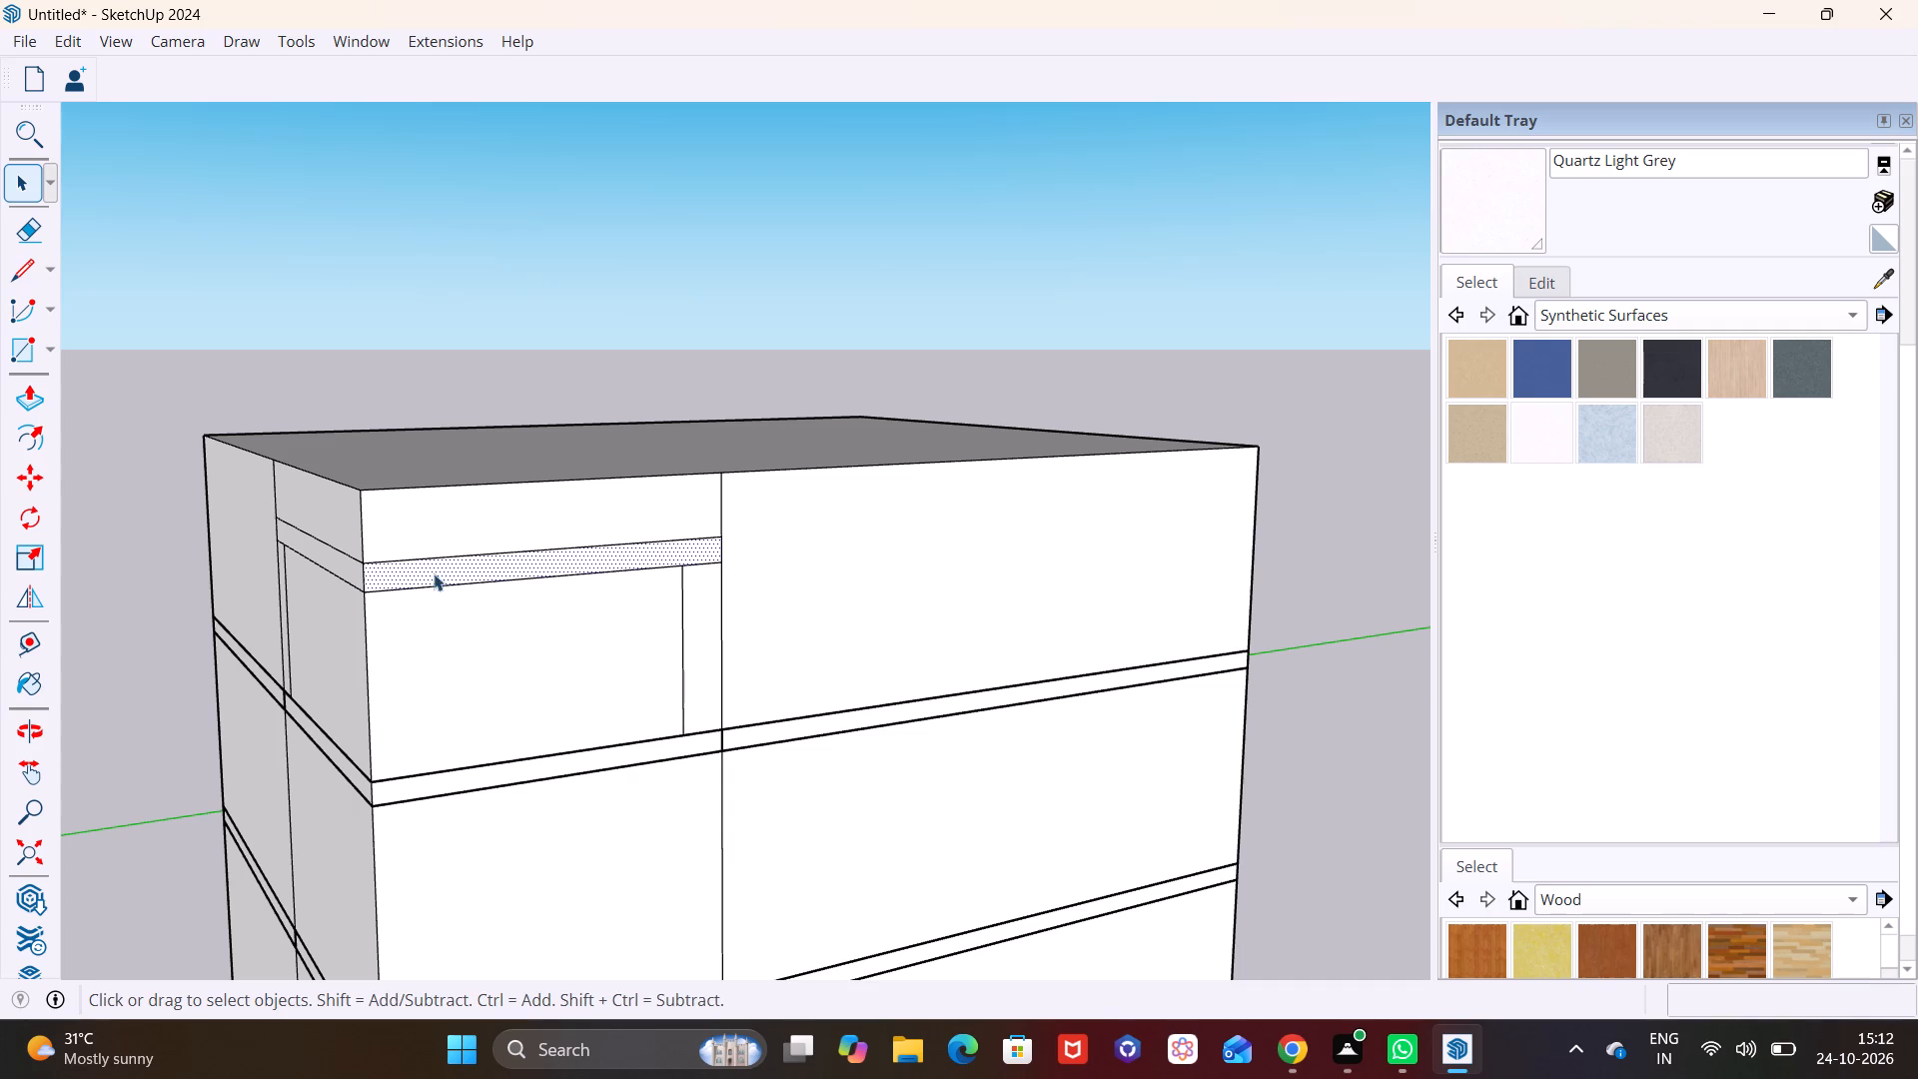
{"action": "left_click", "coordinate": [45, 396]}
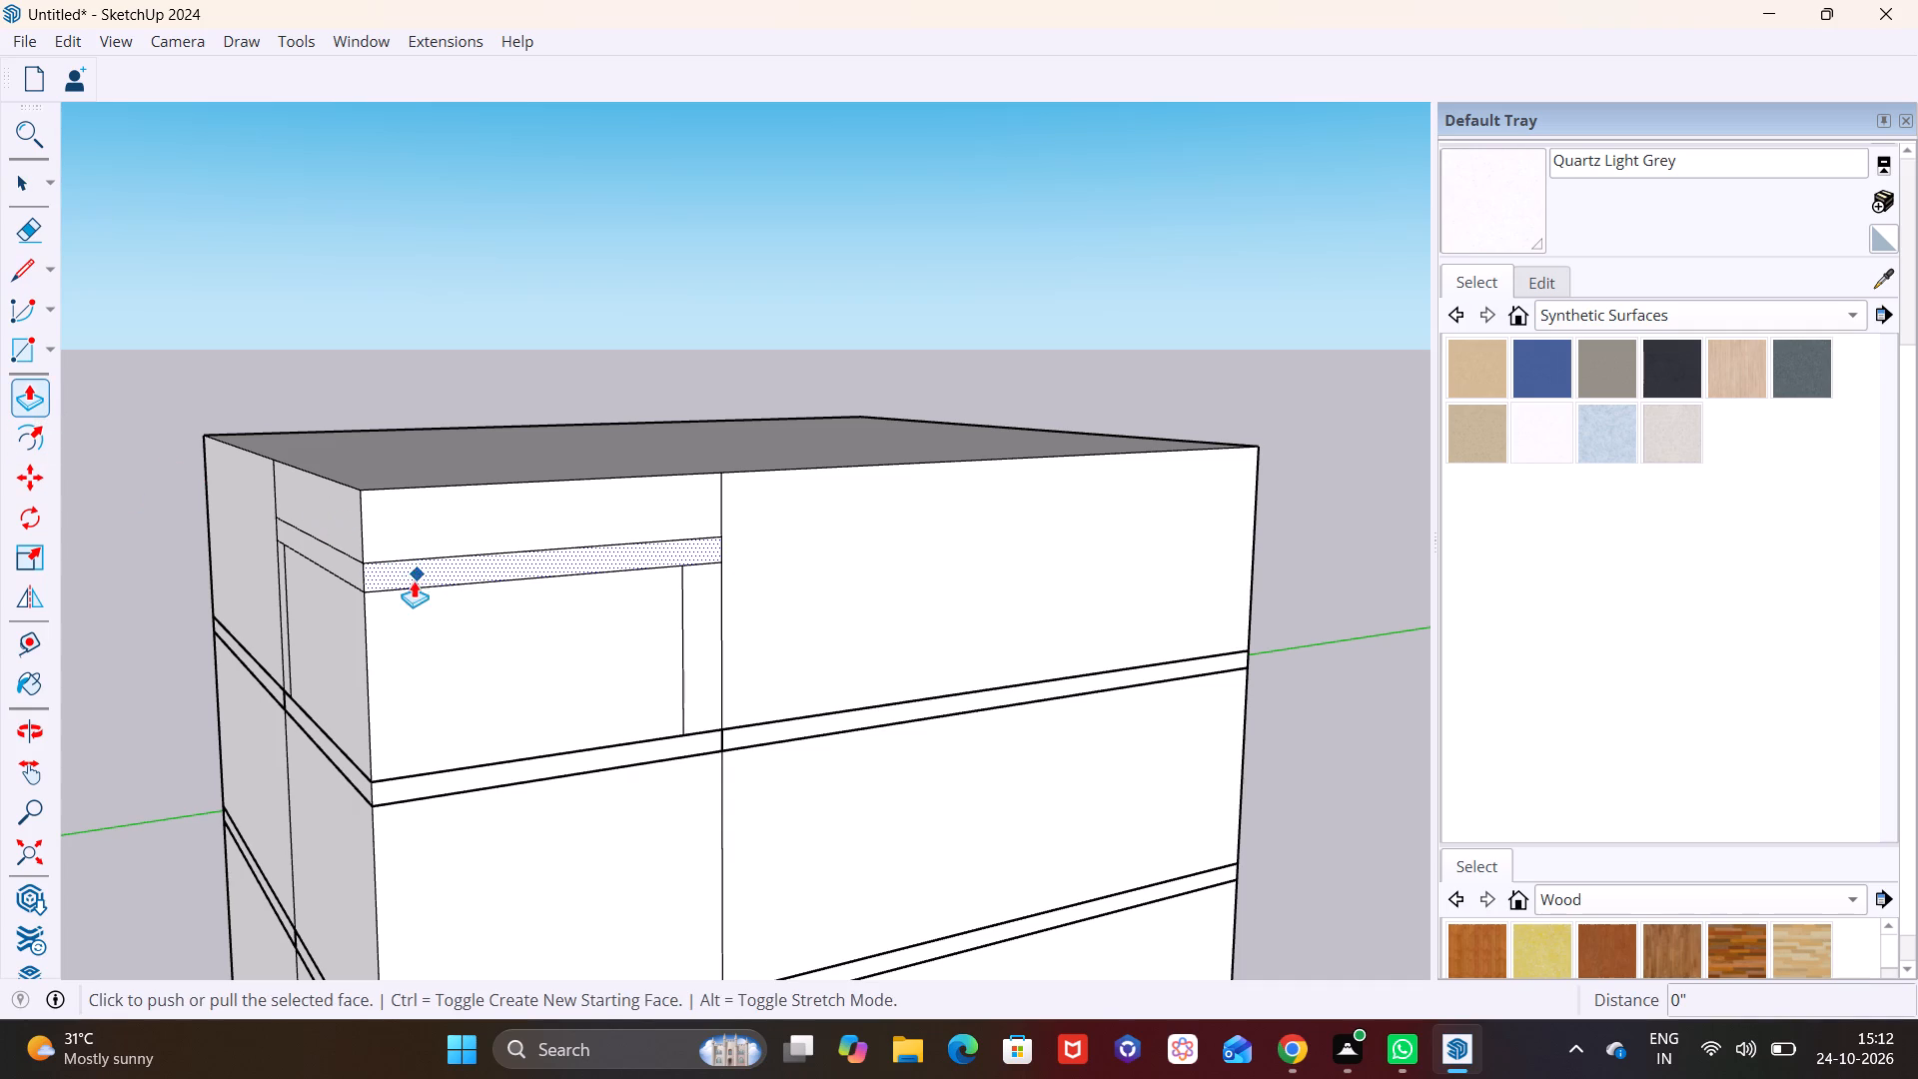
{"action": "left_click", "coordinate": [420, 570]}
{"action": "left_click", "coordinate": [436, 567]}
{"action": "scroll", "coordinate": [511, 576], "scroll_direction": "up", "scroll_amount": 1}
{"action": "middle_click_drag", "start_coordinate": [511, 576], "coordinate": [426, 739]}
{"action": "scroll", "coordinate": [515, 653], "scroll_direction": "up", "scroll_amount": 3}
{"action": "left_click", "coordinate": [504, 652]}
{"action": "left_click", "coordinate": [504, 636]}
{"action": "middle_click_drag", "start_coordinate": [572, 702], "coordinate": [544, 503]}
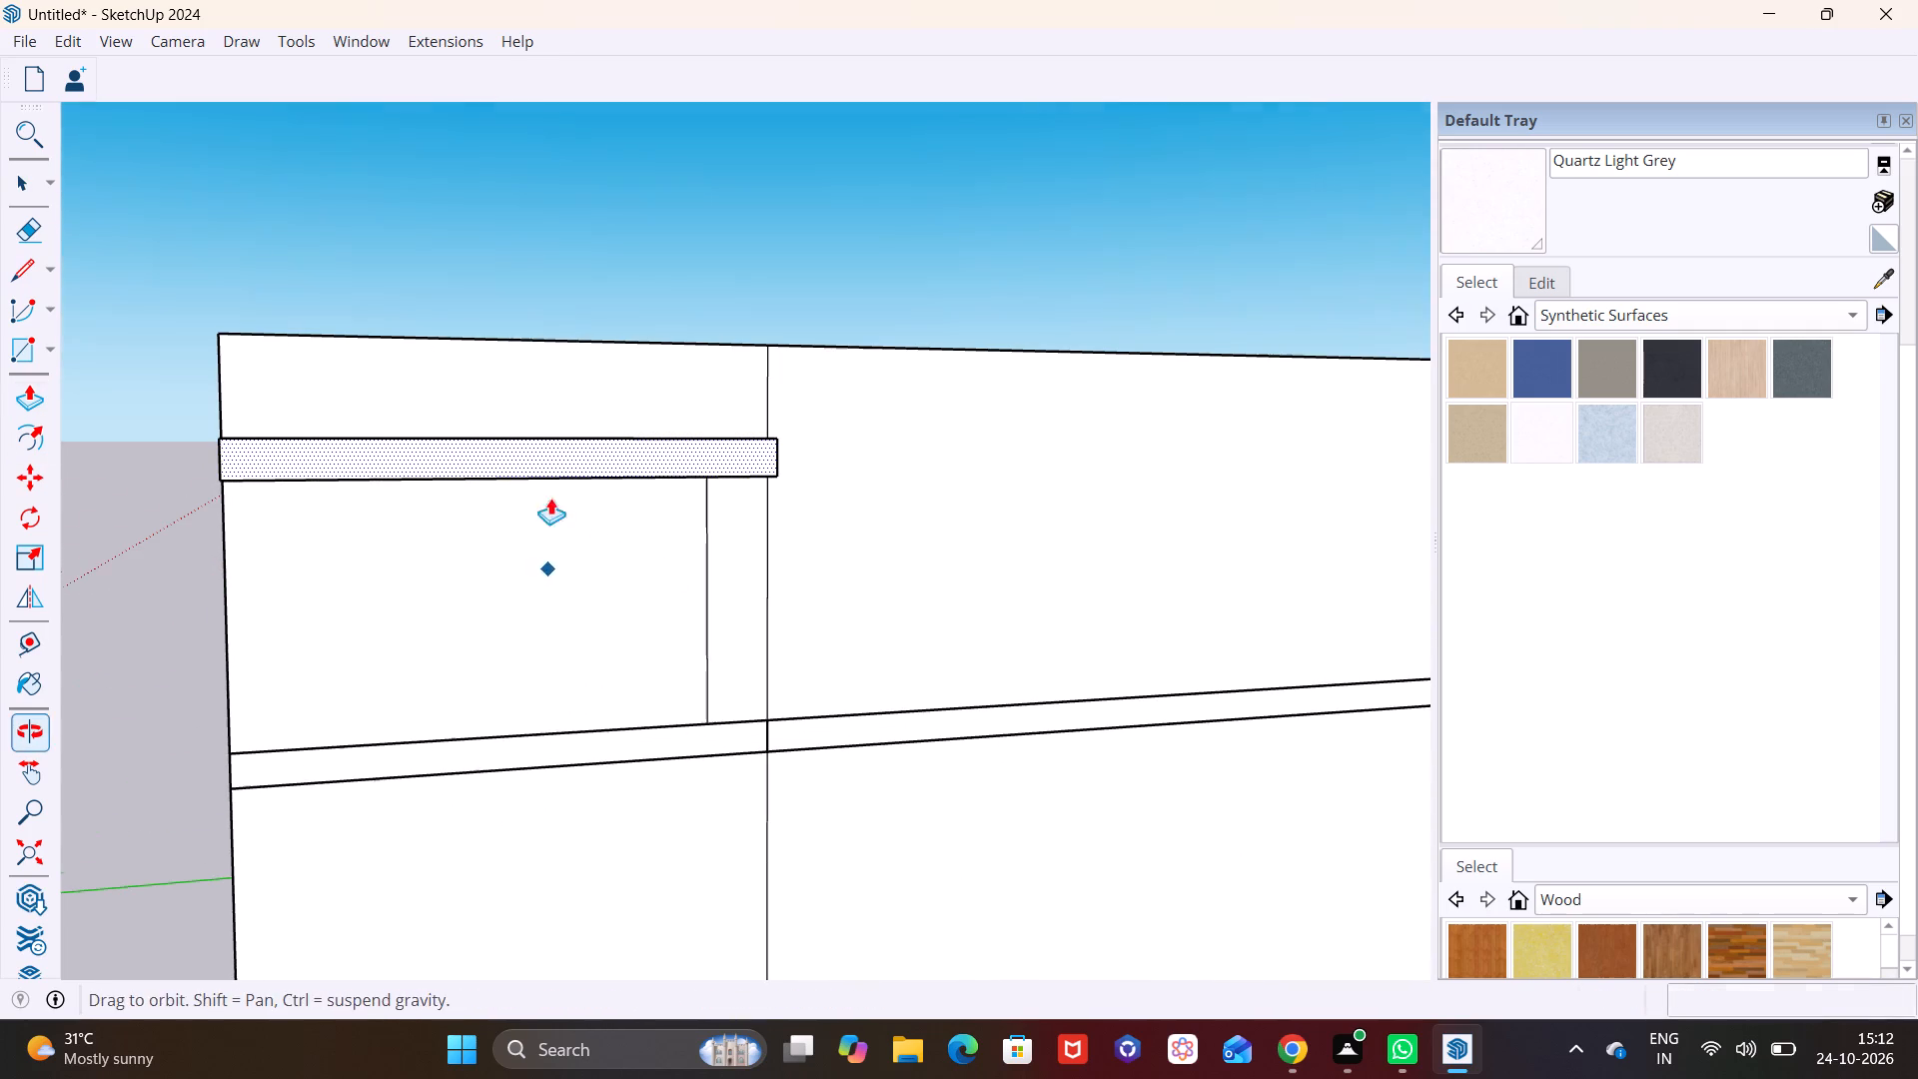
{"action": "middle_click_drag", "start_coordinate": [520, 587], "coordinate": [909, 611]}
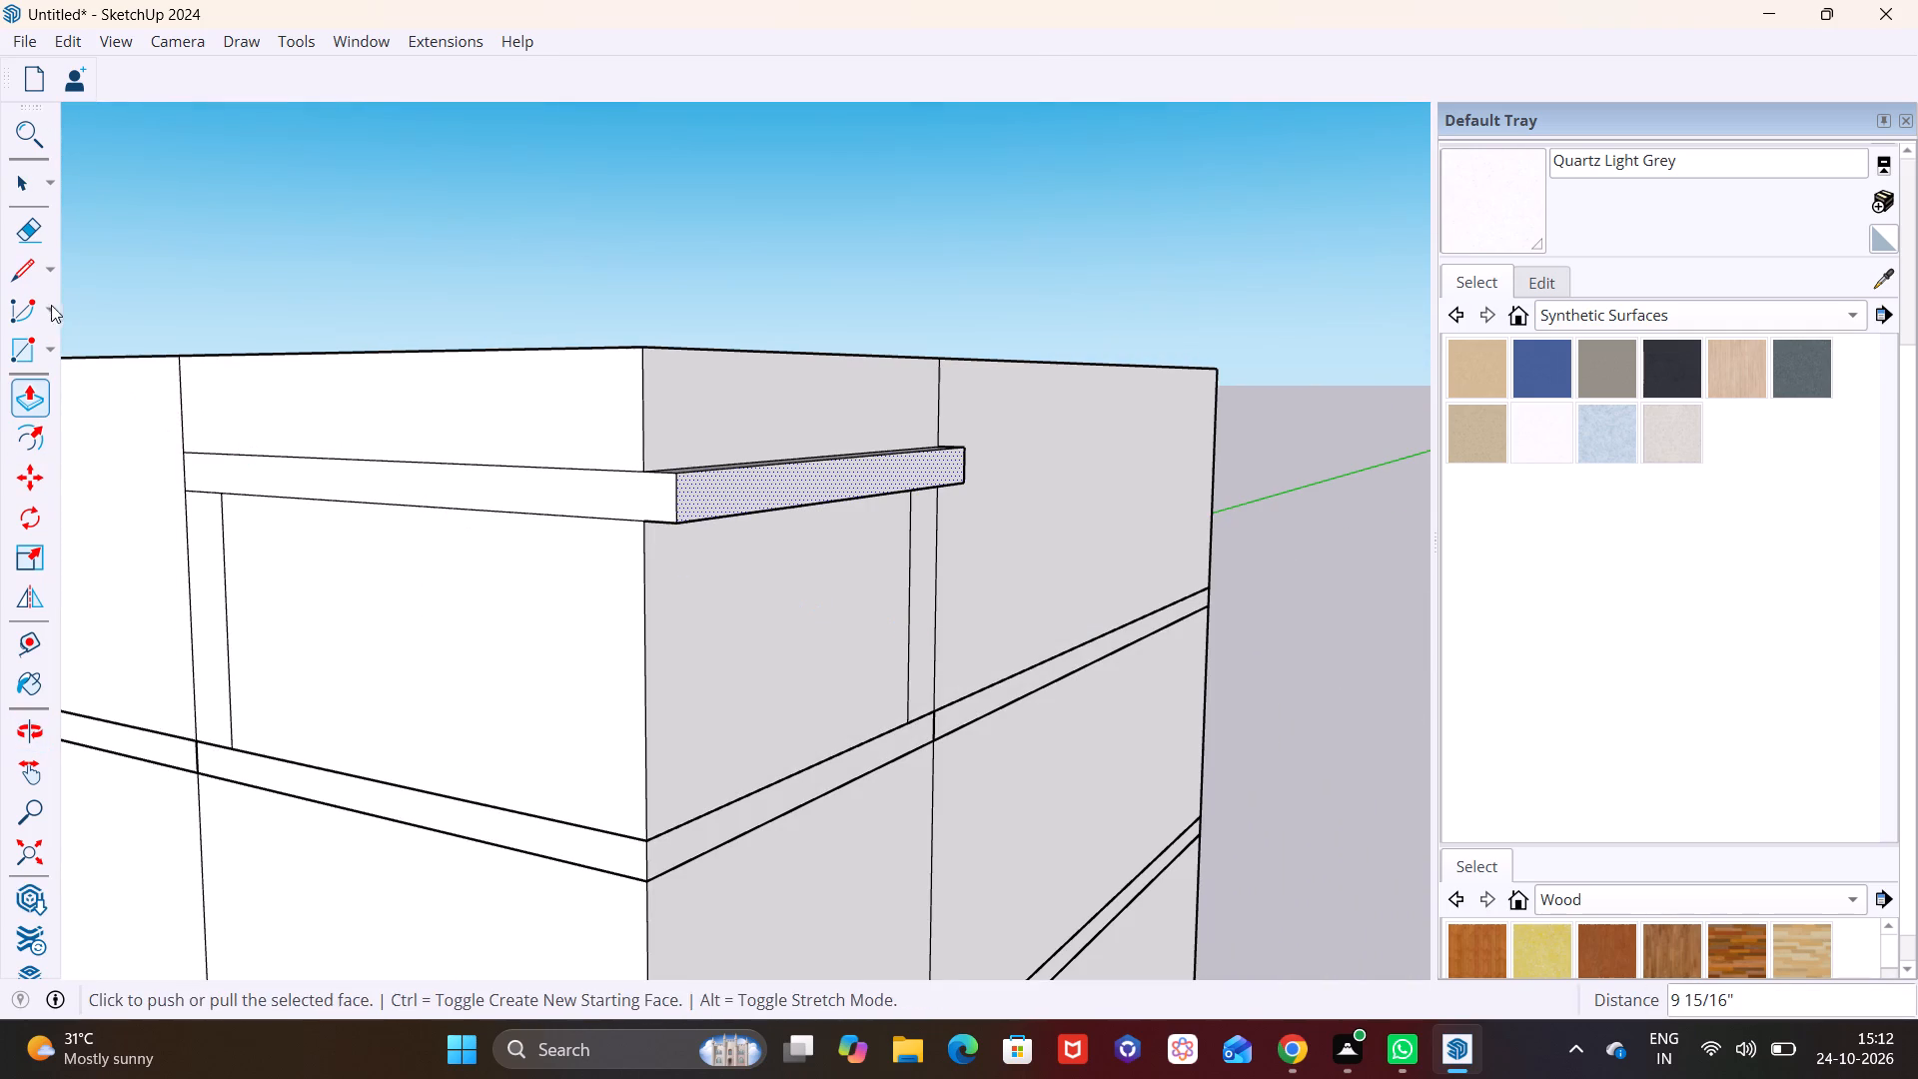
Pull the matching horizontal strip on the first facade outward so the raised band wraps the corner.
{"action": "left_click", "coordinate": [10, 182]}
{"action": "left_click", "coordinate": [289, 476]}
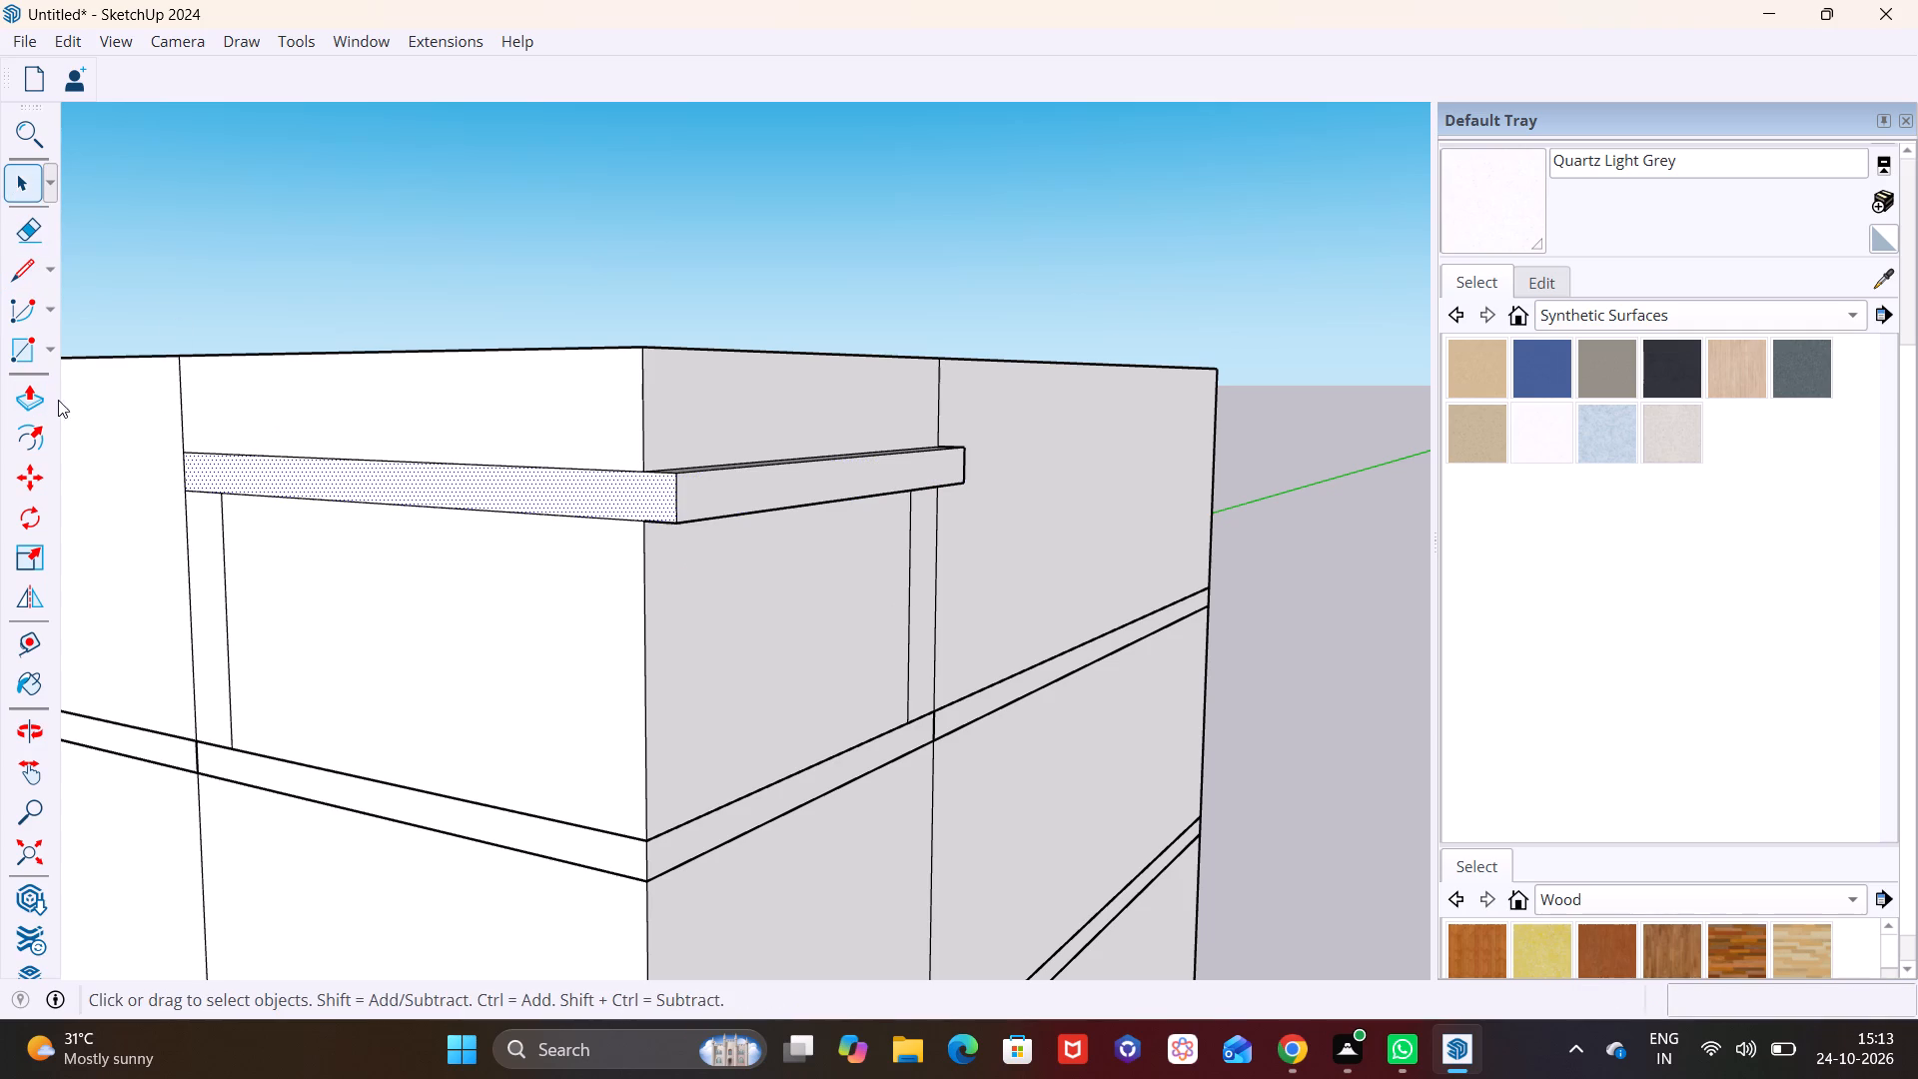
{"action": "left_click", "coordinate": [43, 403]}
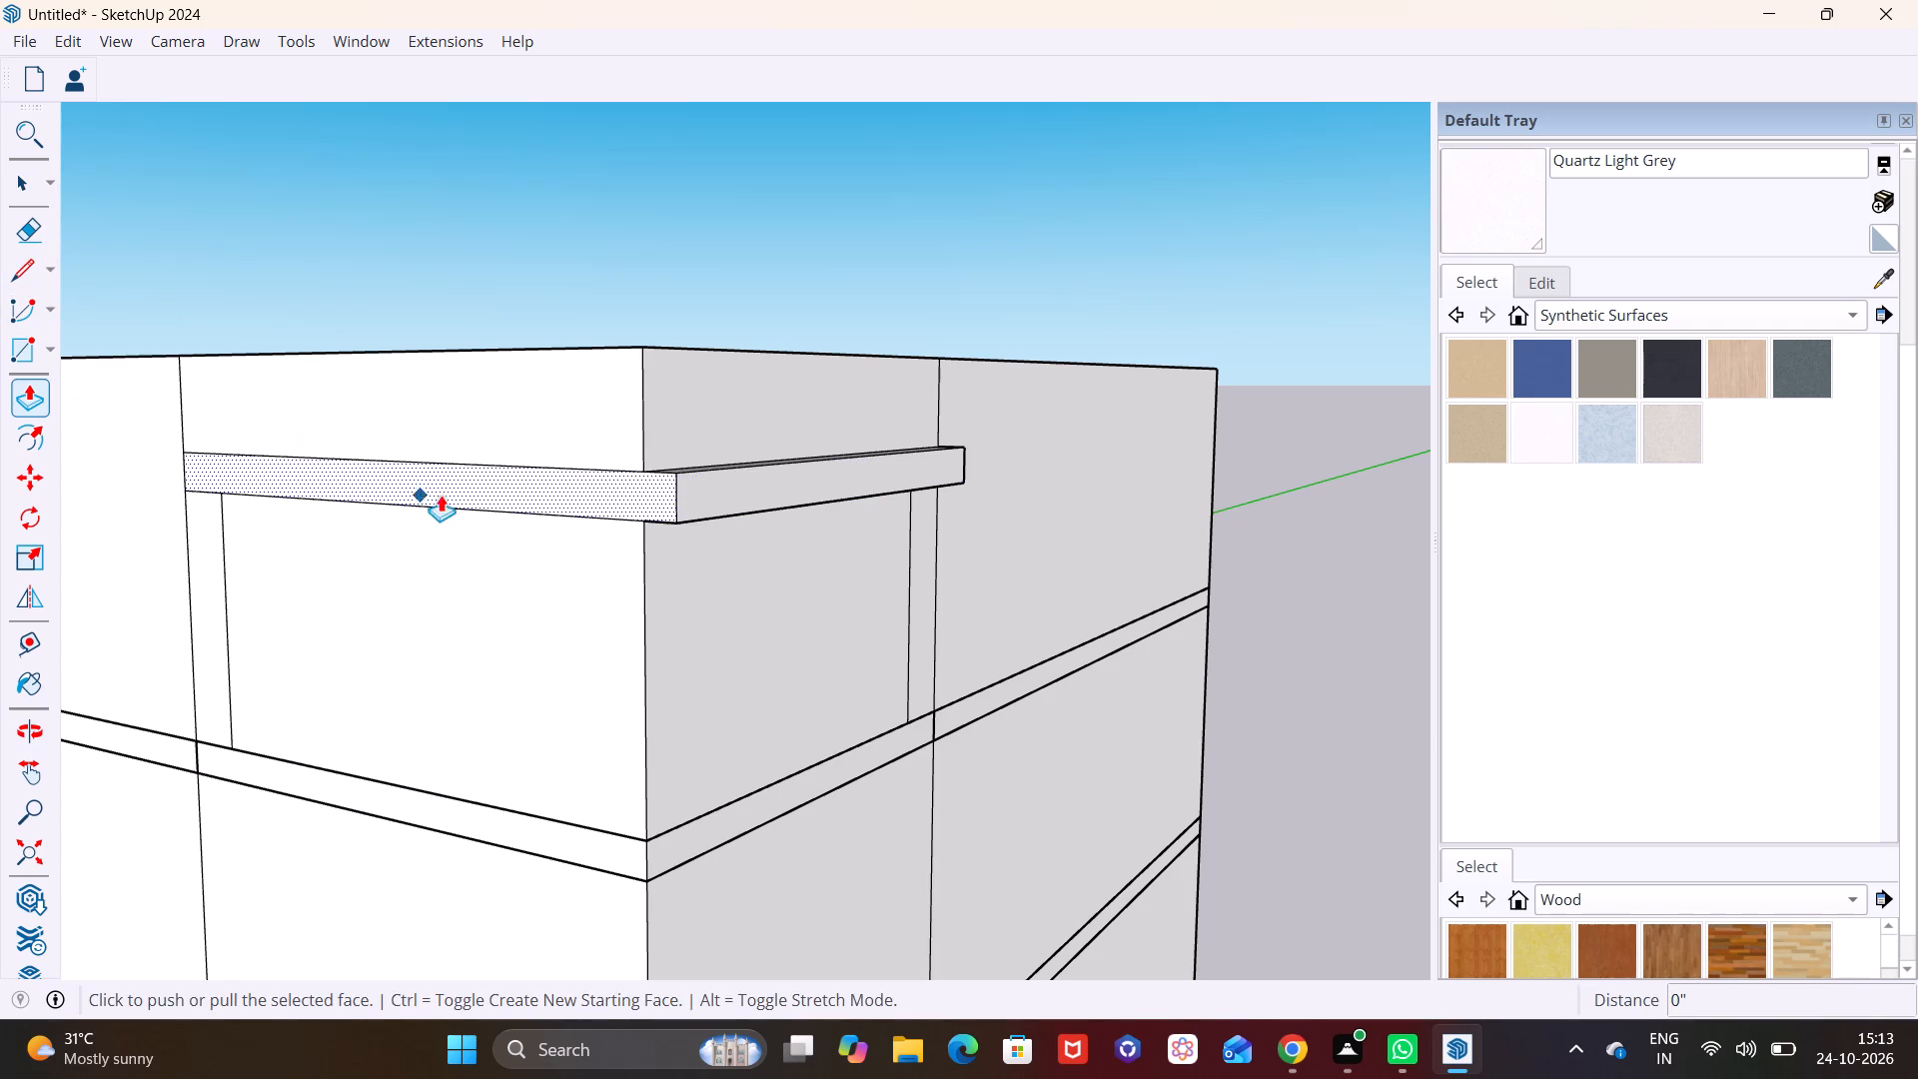
{"action": "left_click", "coordinate": [460, 481]}
{"action": "left_click", "coordinate": [436, 479]}
Pull the narrow vertical strip under the raised band on the first facade outward about 9 1/2", flush with the band.
{"action": "middle_click_drag", "start_coordinate": [467, 544], "coordinate": [546, 303]}
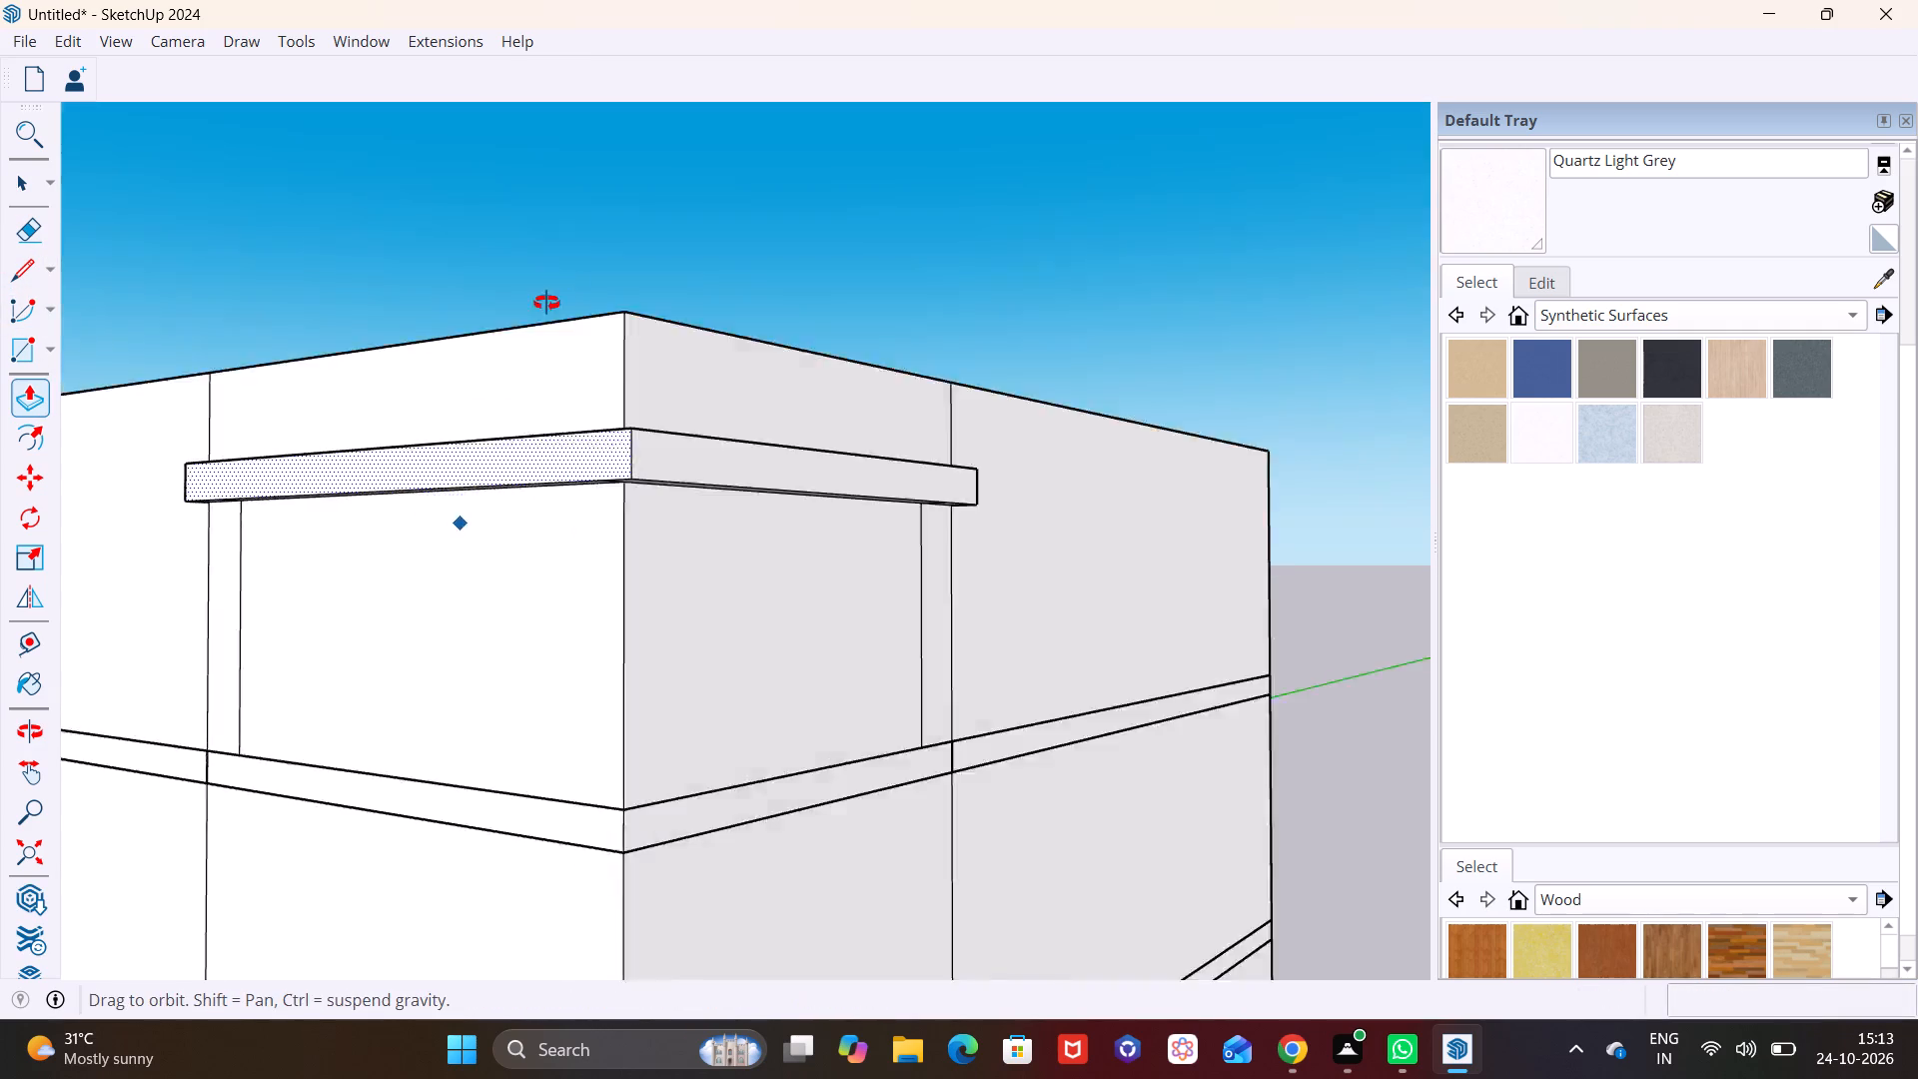
{"action": "middle_click_drag", "start_coordinate": [546, 303], "coordinate": [676, 236]}
{"action": "key", "text": "space"}
{"action": "left_click", "coordinate": [133, 491]}
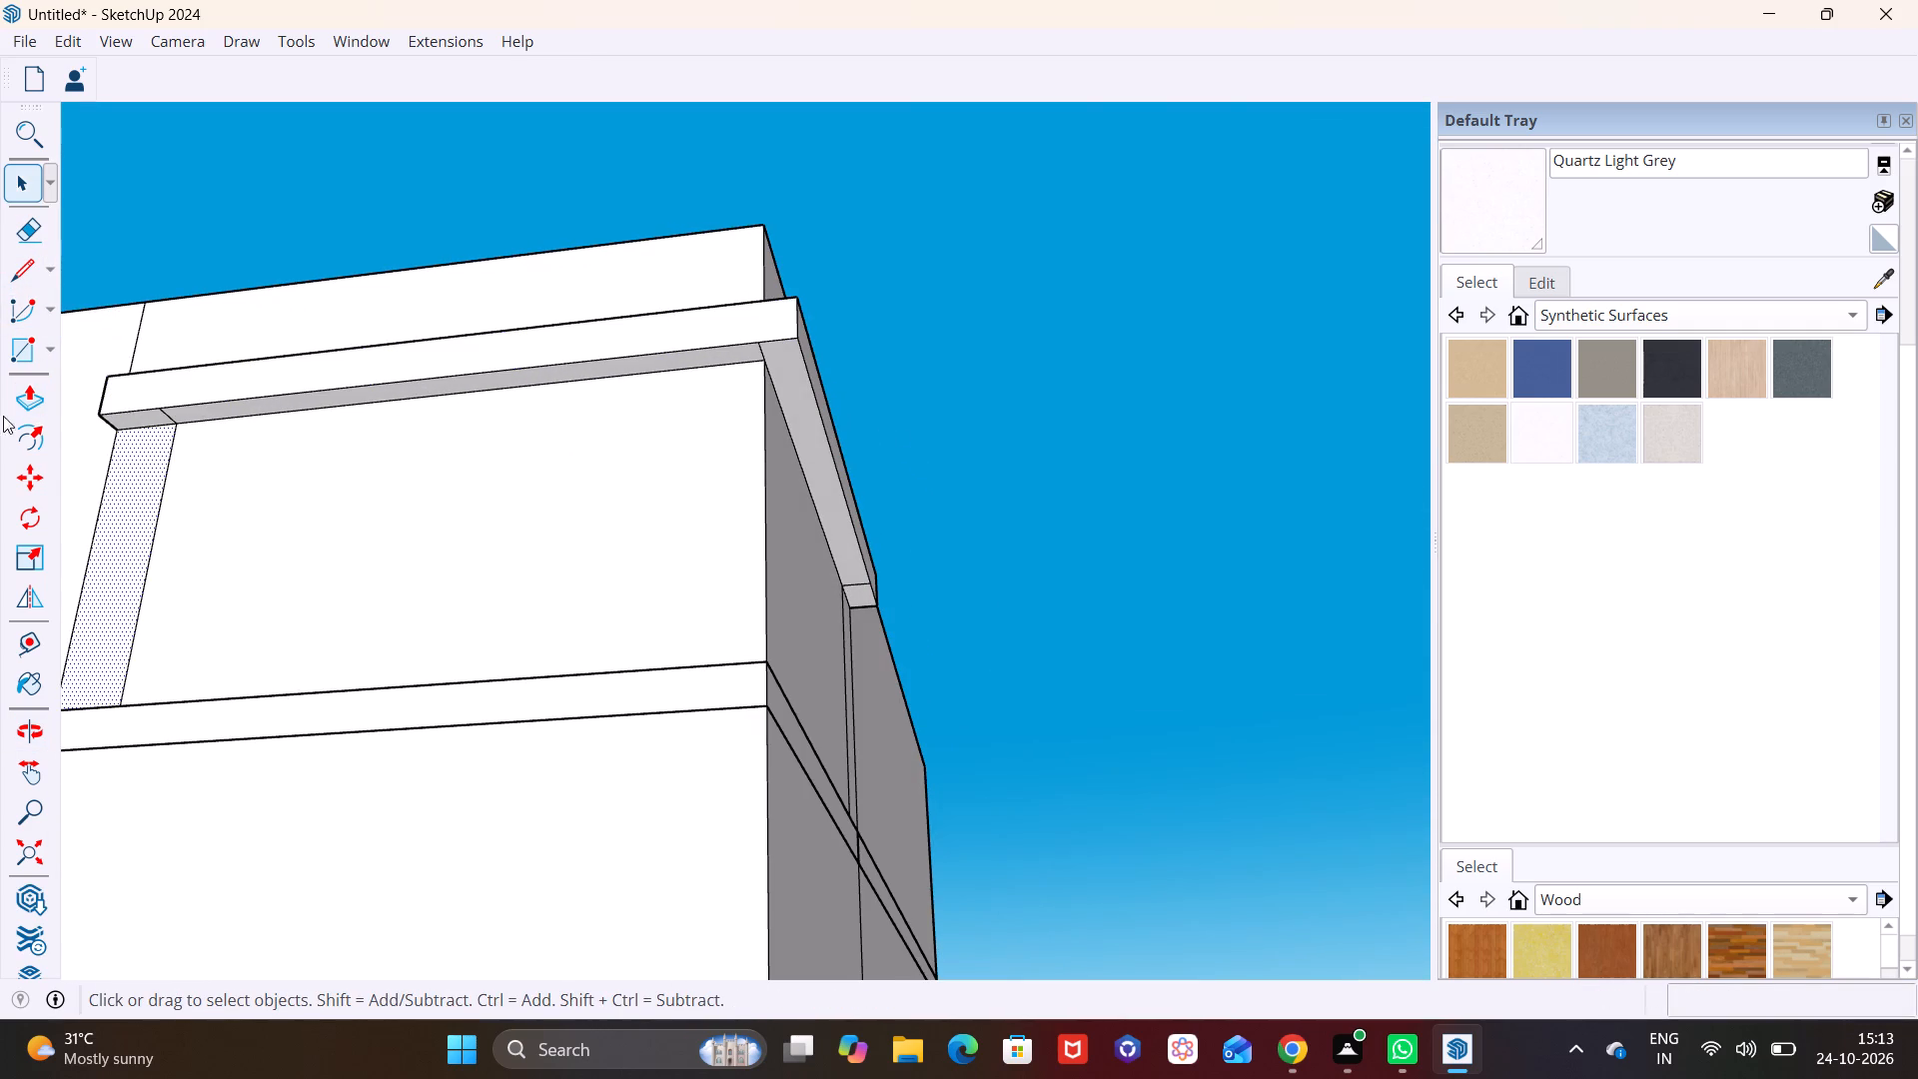
{"action": "left_click", "coordinate": [20, 390]}
{"action": "left_click", "coordinate": [140, 466]}
{"action": "left_click", "coordinate": [128, 438]}
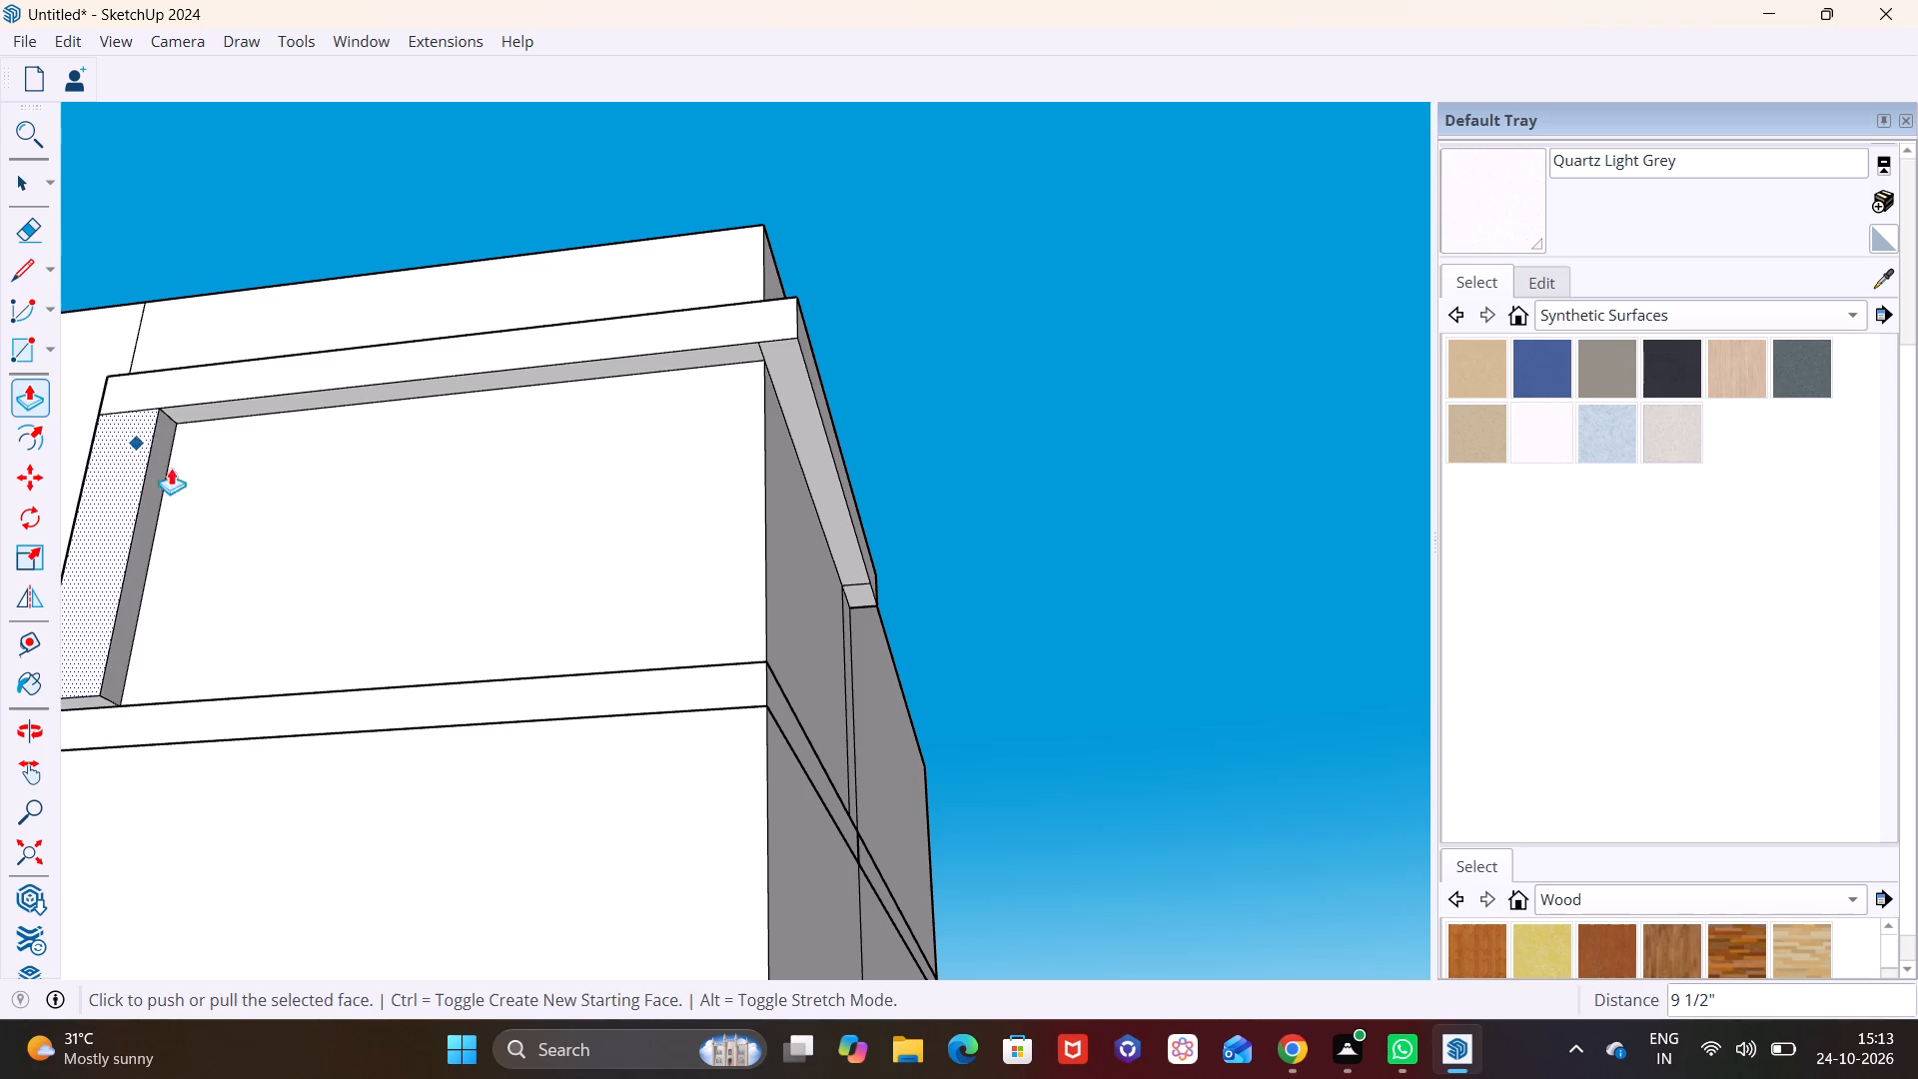
Pull the narrow vertical strip under the raised band on the adjacent facade outward about 11 3/16", flush with the band.
{"action": "scroll", "coordinate": [277, 507], "scroll_direction": "down", "scroll_amount": 6}
{"action": "middle_click_drag", "start_coordinate": [401, 539], "coordinate": [167, 642]}
{"action": "scroll", "coordinate": [750, 647], "scroll_direction": "up", "scroll_amount": 2}
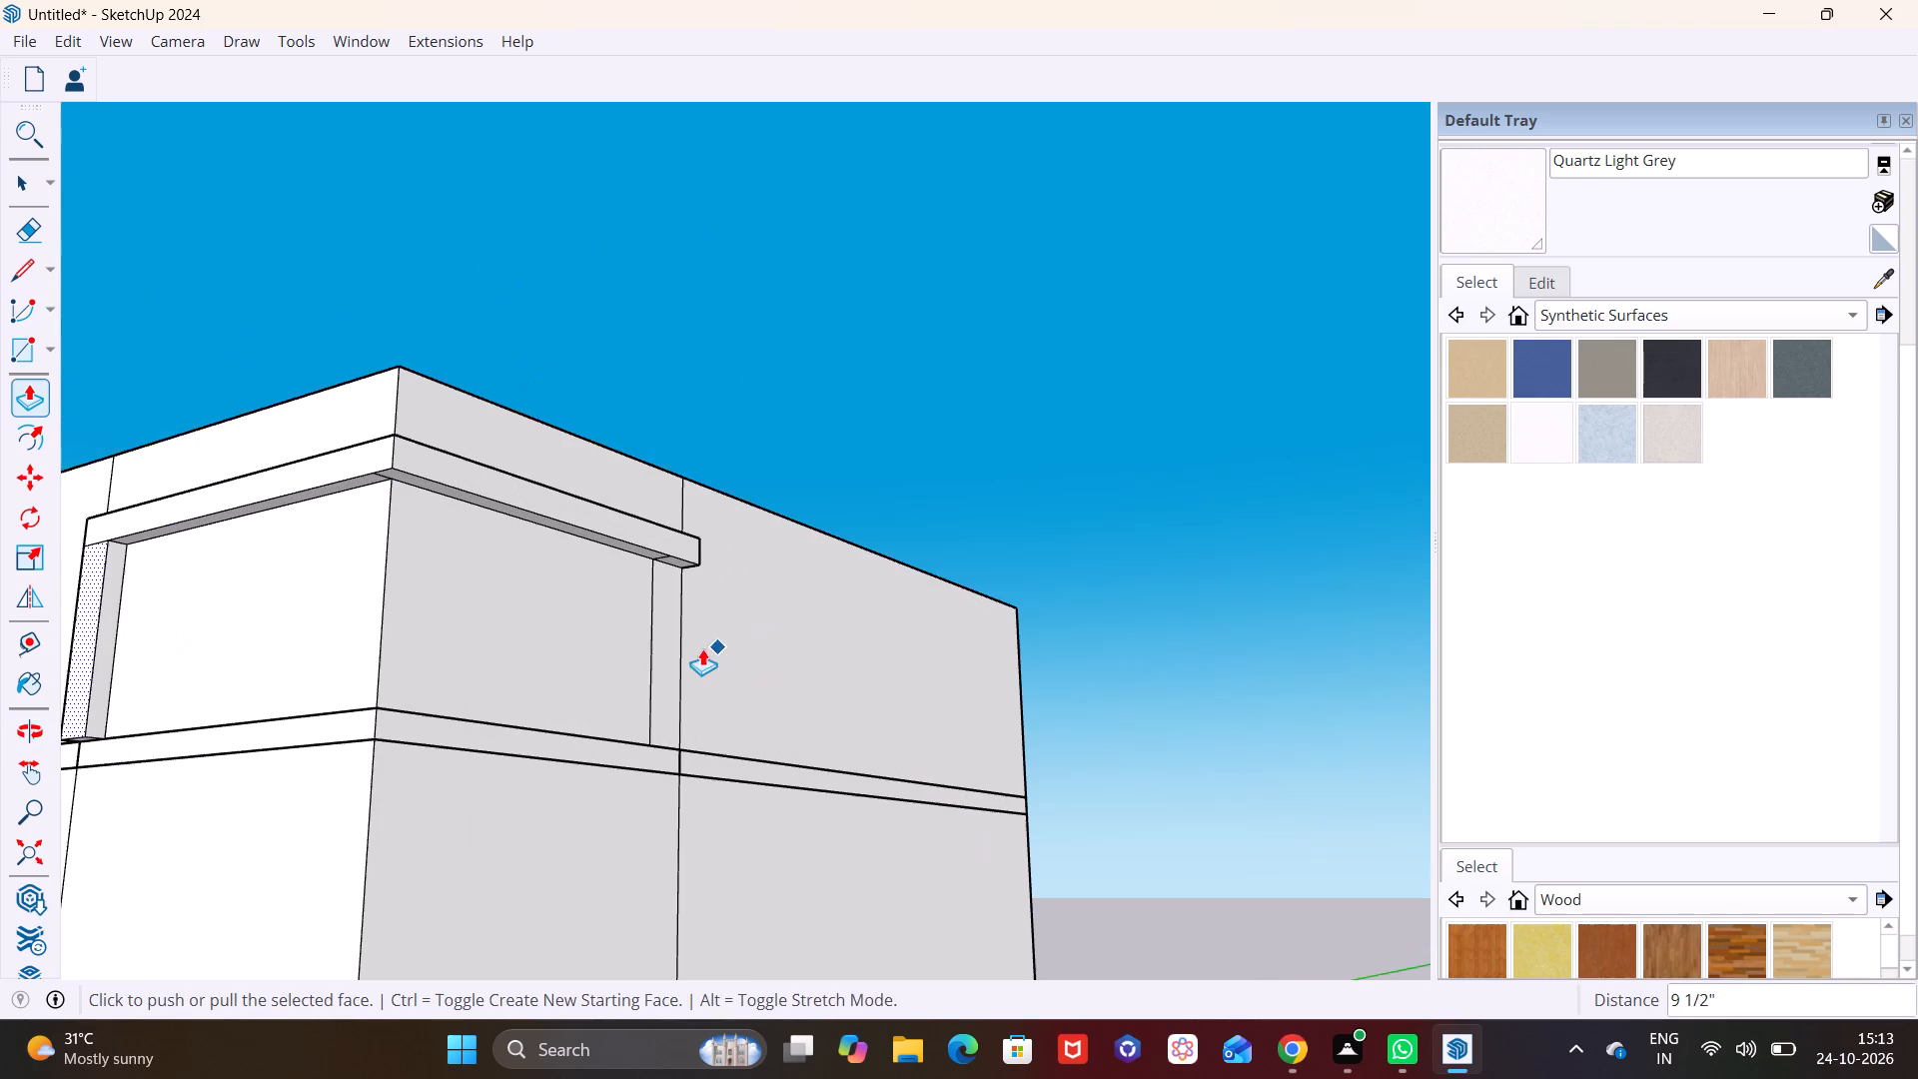
{"action": "key", "text": "space"}
{"action": "left_click", "coordinate": [668, 636]}
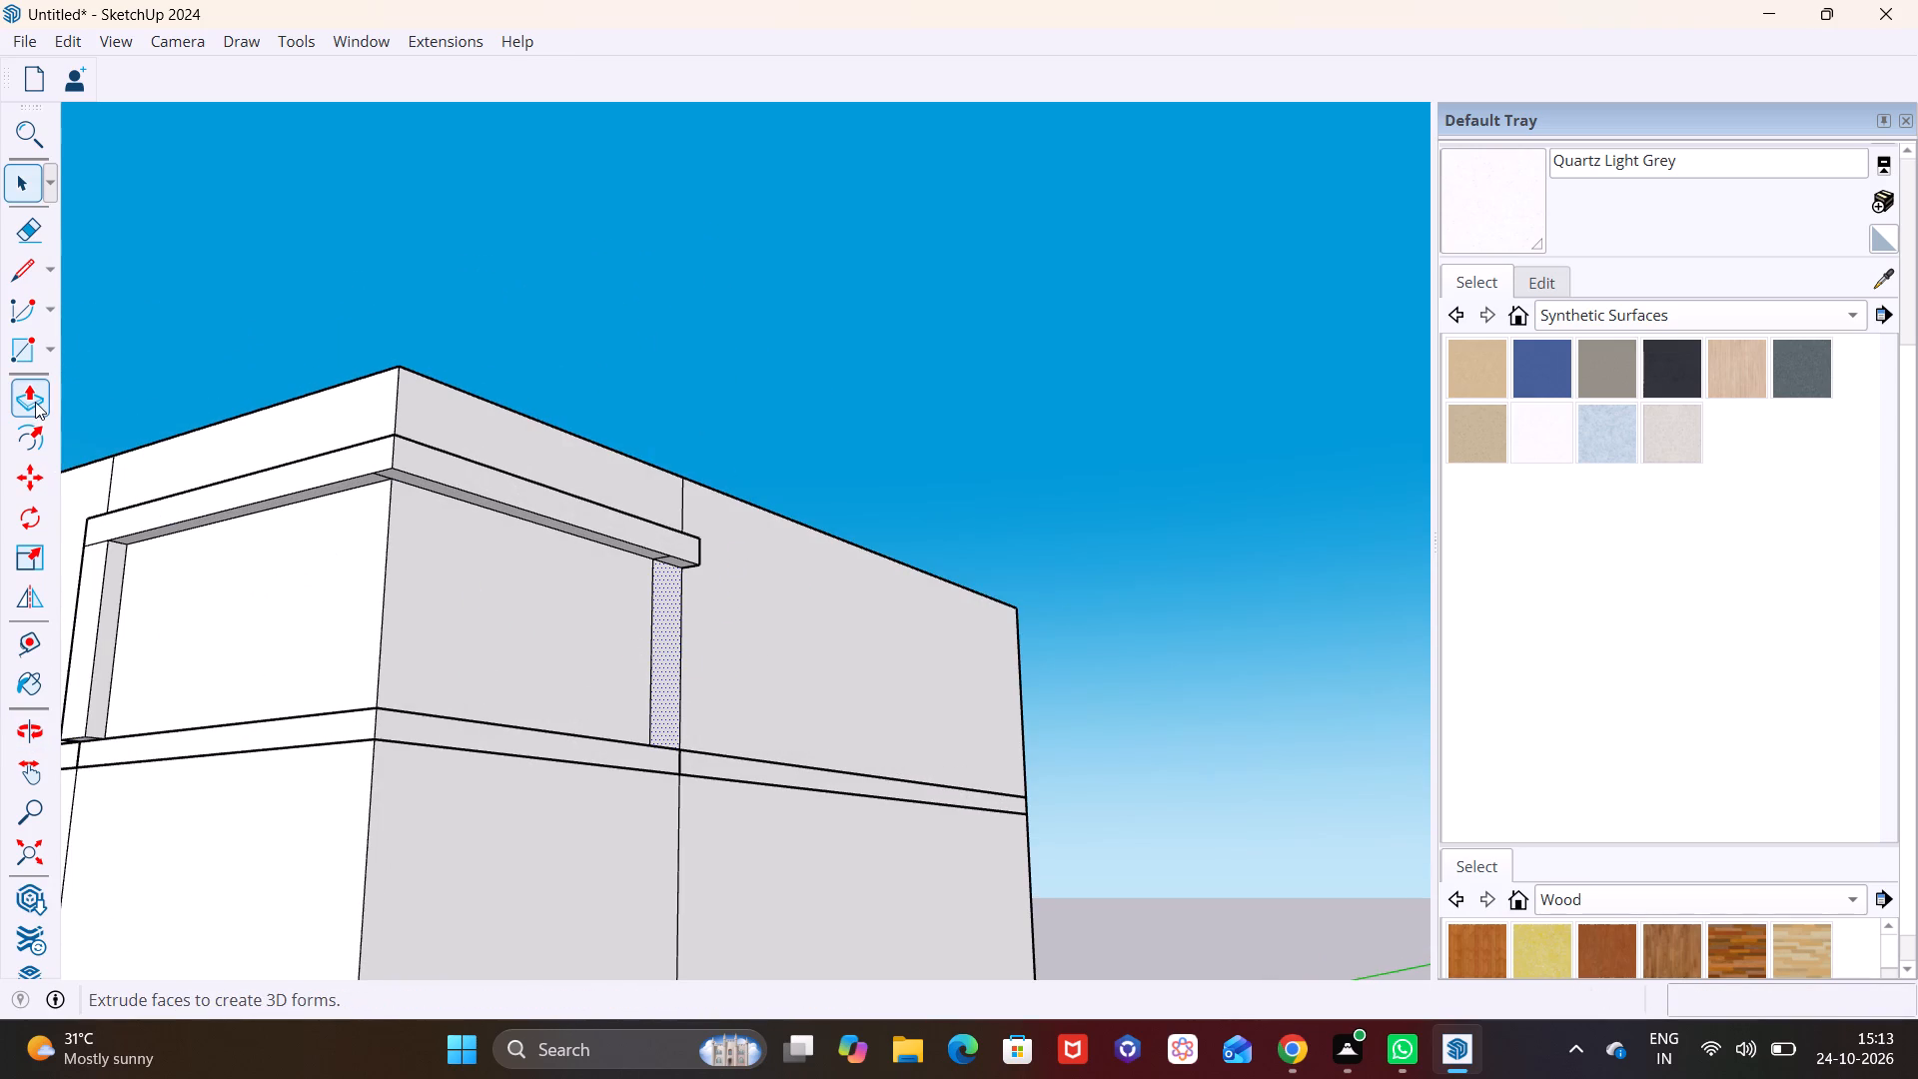
{"action": "left_click", "coordinate": [35, 402]}
{"action": "left_click", "coordinate": [671, 622]}
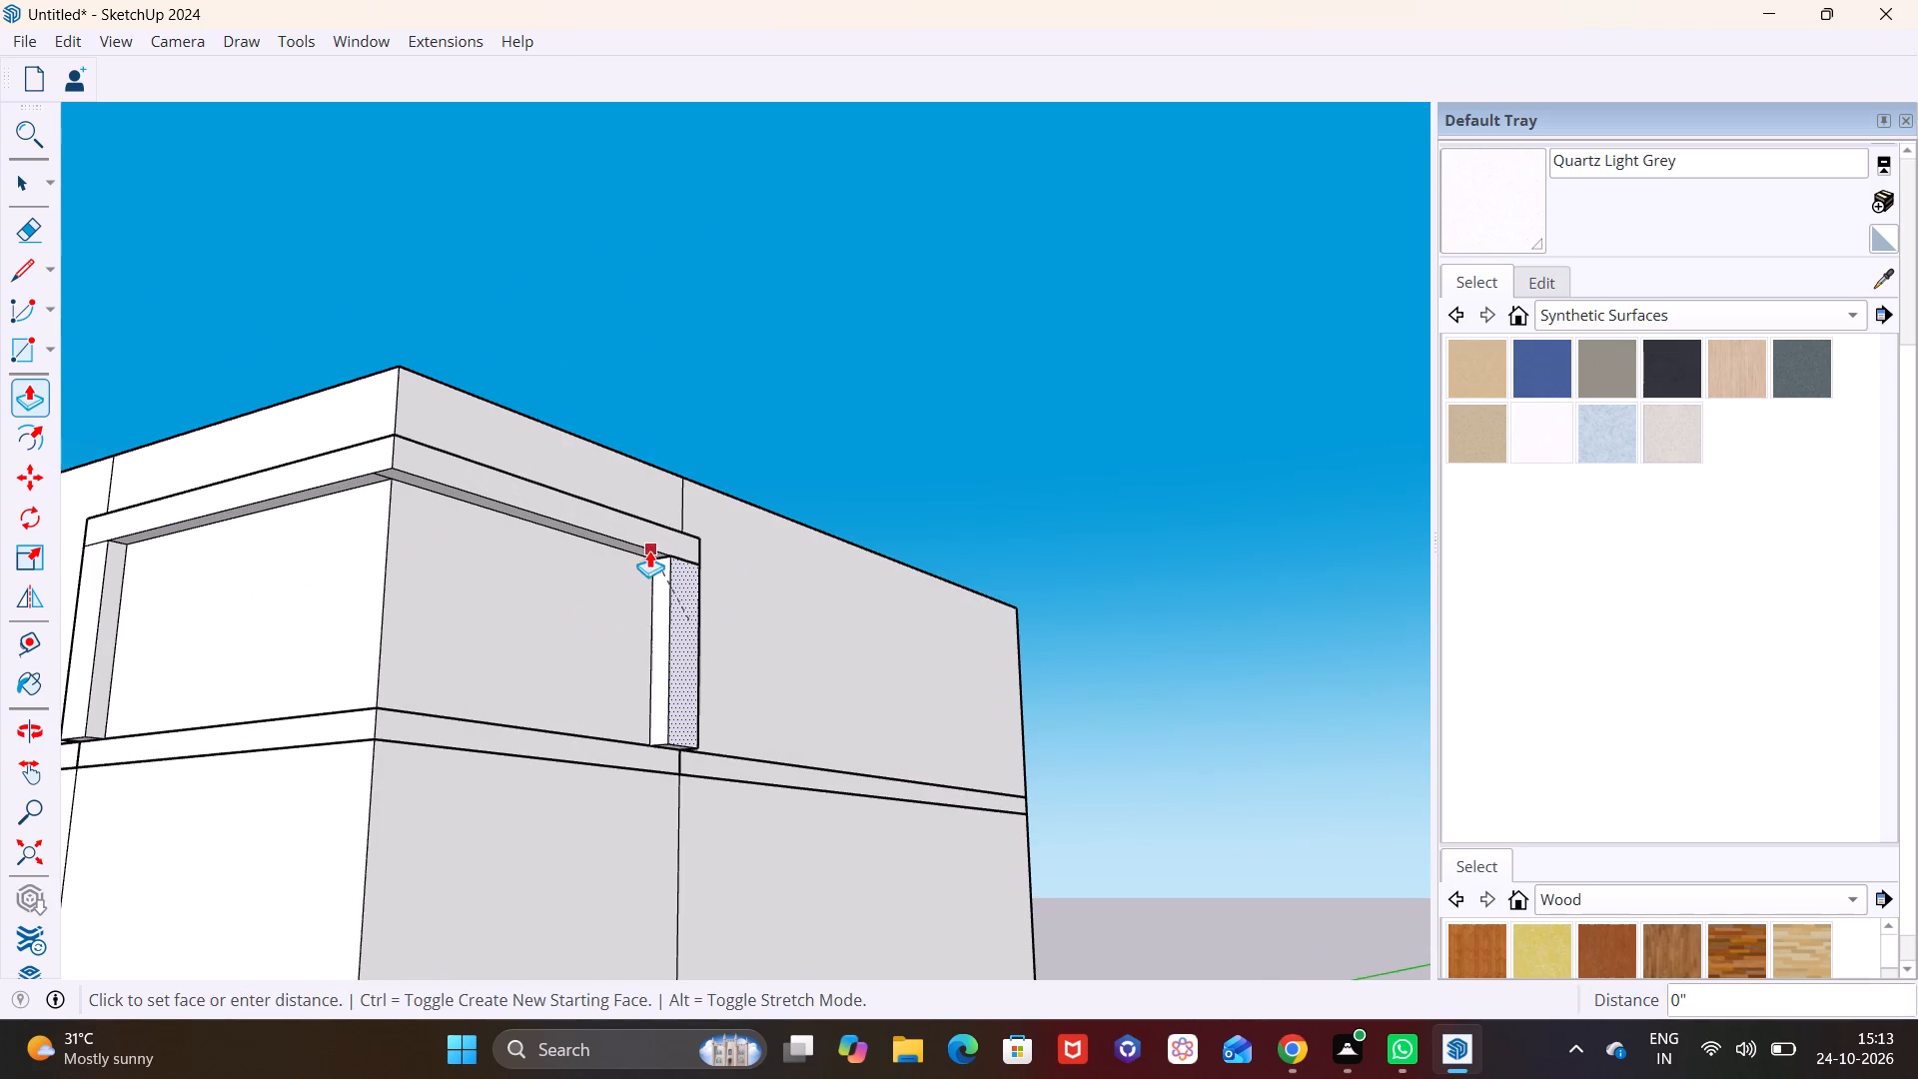
{"action": "left_click", "coordinate": [668, 547]}
Extend the undersides of the raised posts down about 11 7/8" to the floor band's lower edge.
{"action": "scroll", "coordinate": [475, 607], "scroll_direction": "down", "scroll_amount": 5}
{"action": "middle_click_drag", "start_coordinate": [406, 625], "coordinate": [358, 737]}
{"action": "scroll", "coordinate": [282, 728], "scroll_direction": "up", "scroll_amount": 2}
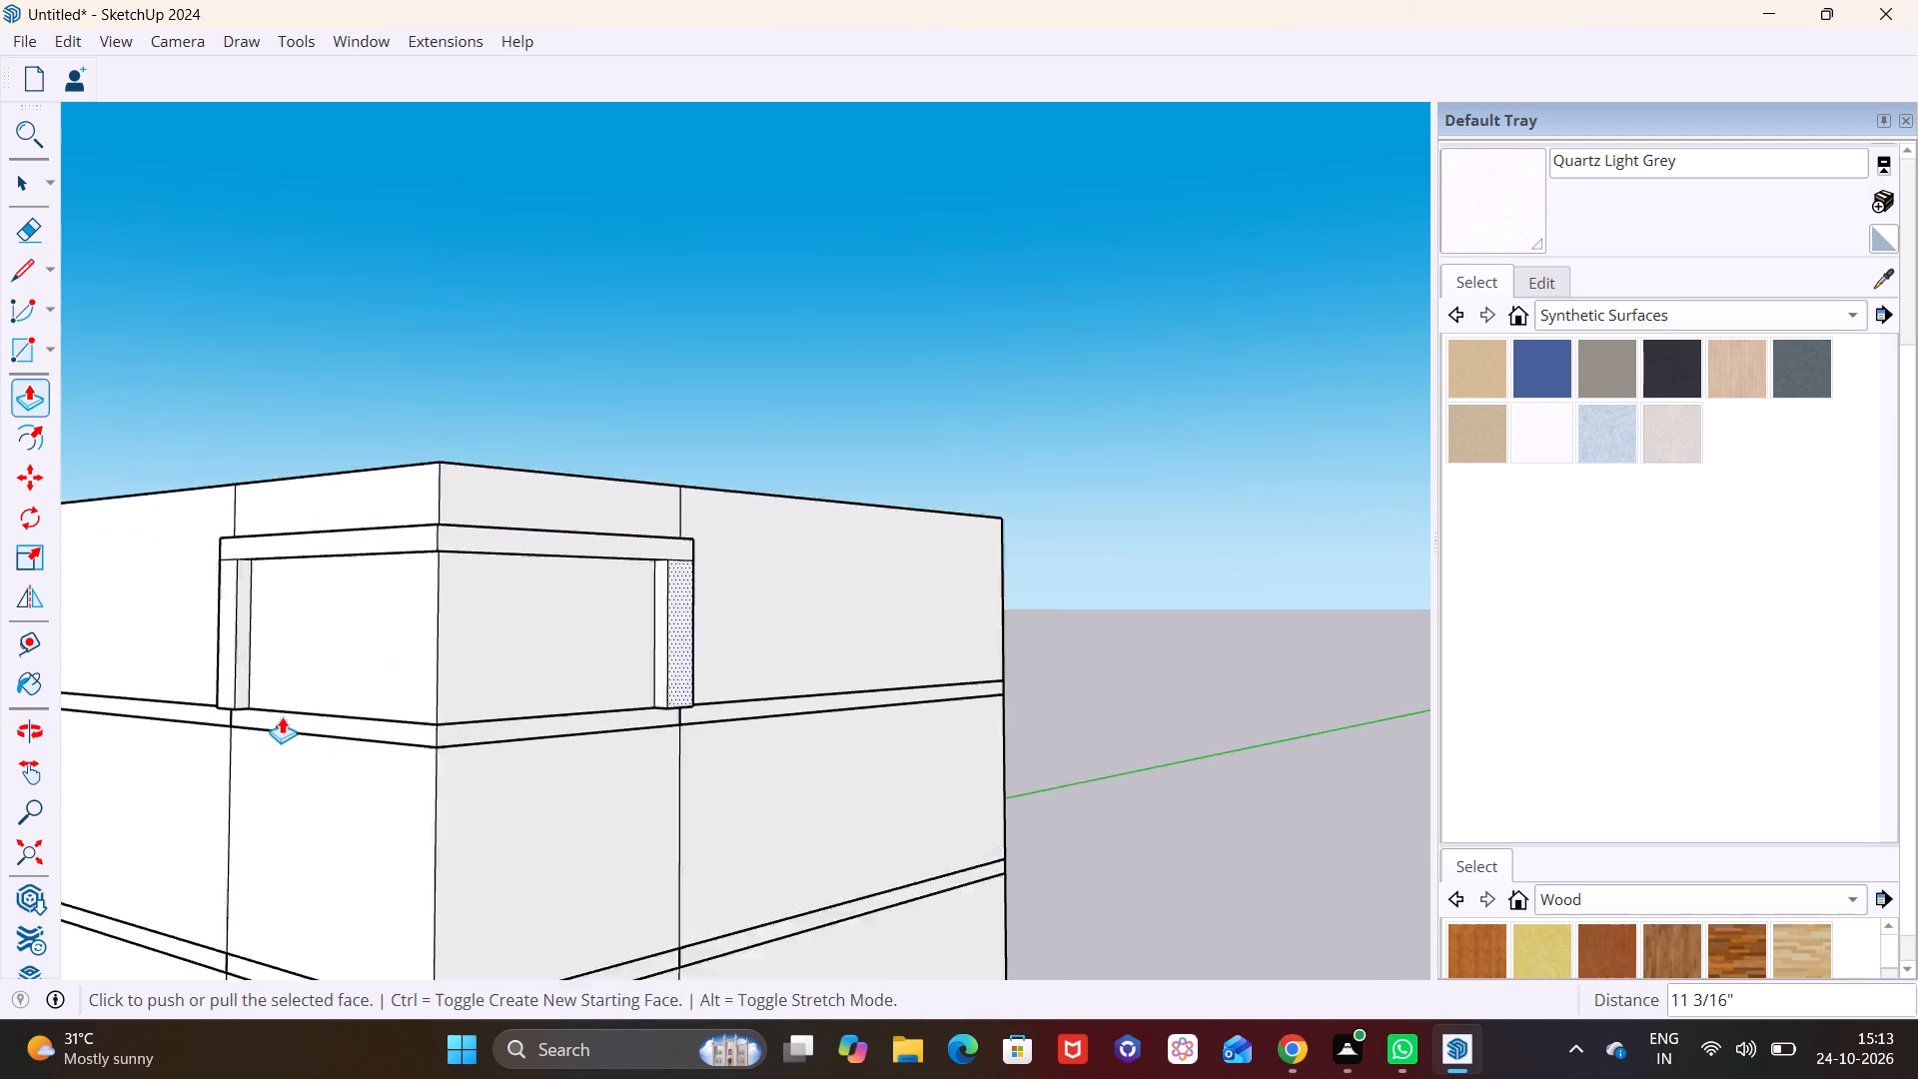
{"action": "scroll", "coordinate": [282, 716], "scroll_direction": "up", "scroll_amount": 3}
{"action": "middle_click_drag", "start_coordinate": [243, 673], "coordinate": [413, 459]}
{"action": "scroll", "coordinate": [253, 596], "scroll_direction": "up", "scroll_amount": 5}
{"action": "middle_click_drag", "start_coordinate": [193, 592], "coordinate": [292, 453]}
{"action": "scroll", "coordinate": [292, 458], "scroll_direction": "up", "scroll_amount": 1, "text": "shift"}
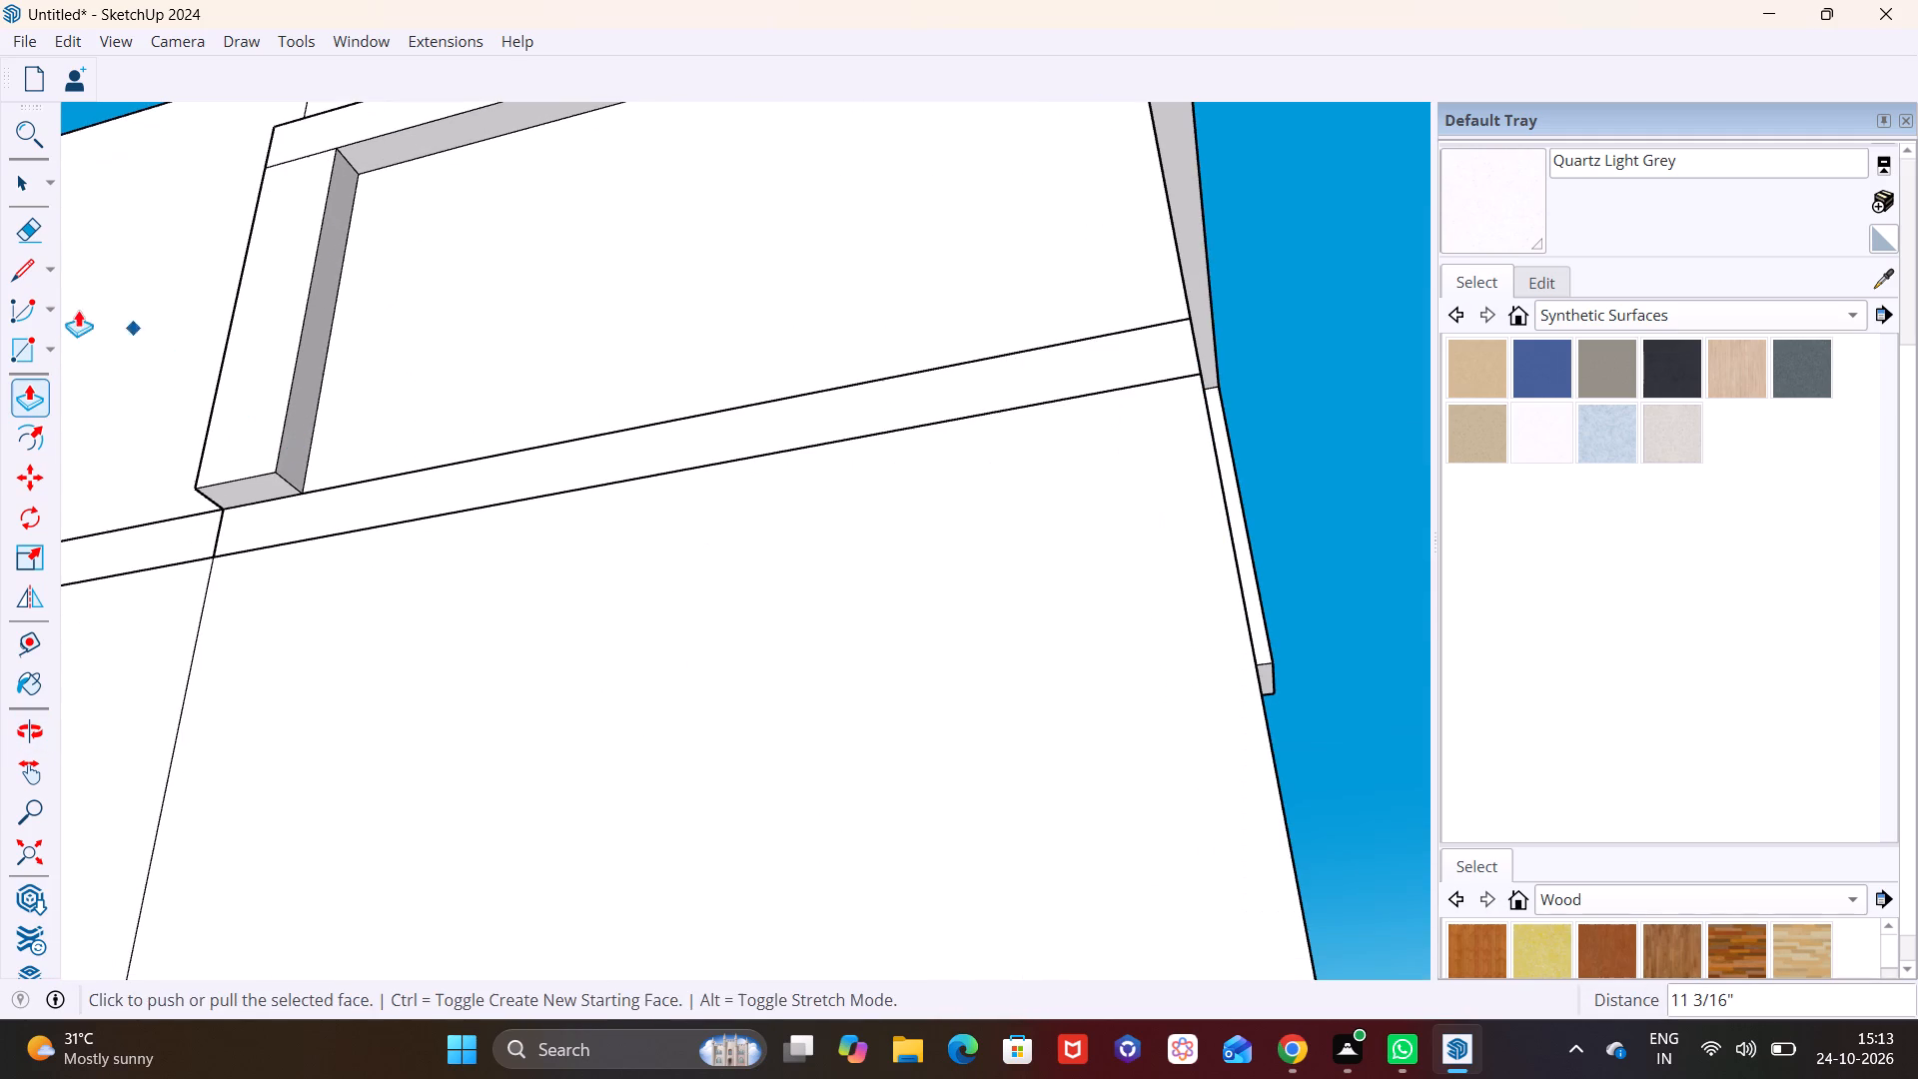
{"action": "left_click", "coordinate": [19, 180]}
{"action": "left_click", "coordinate": [239, 487]}
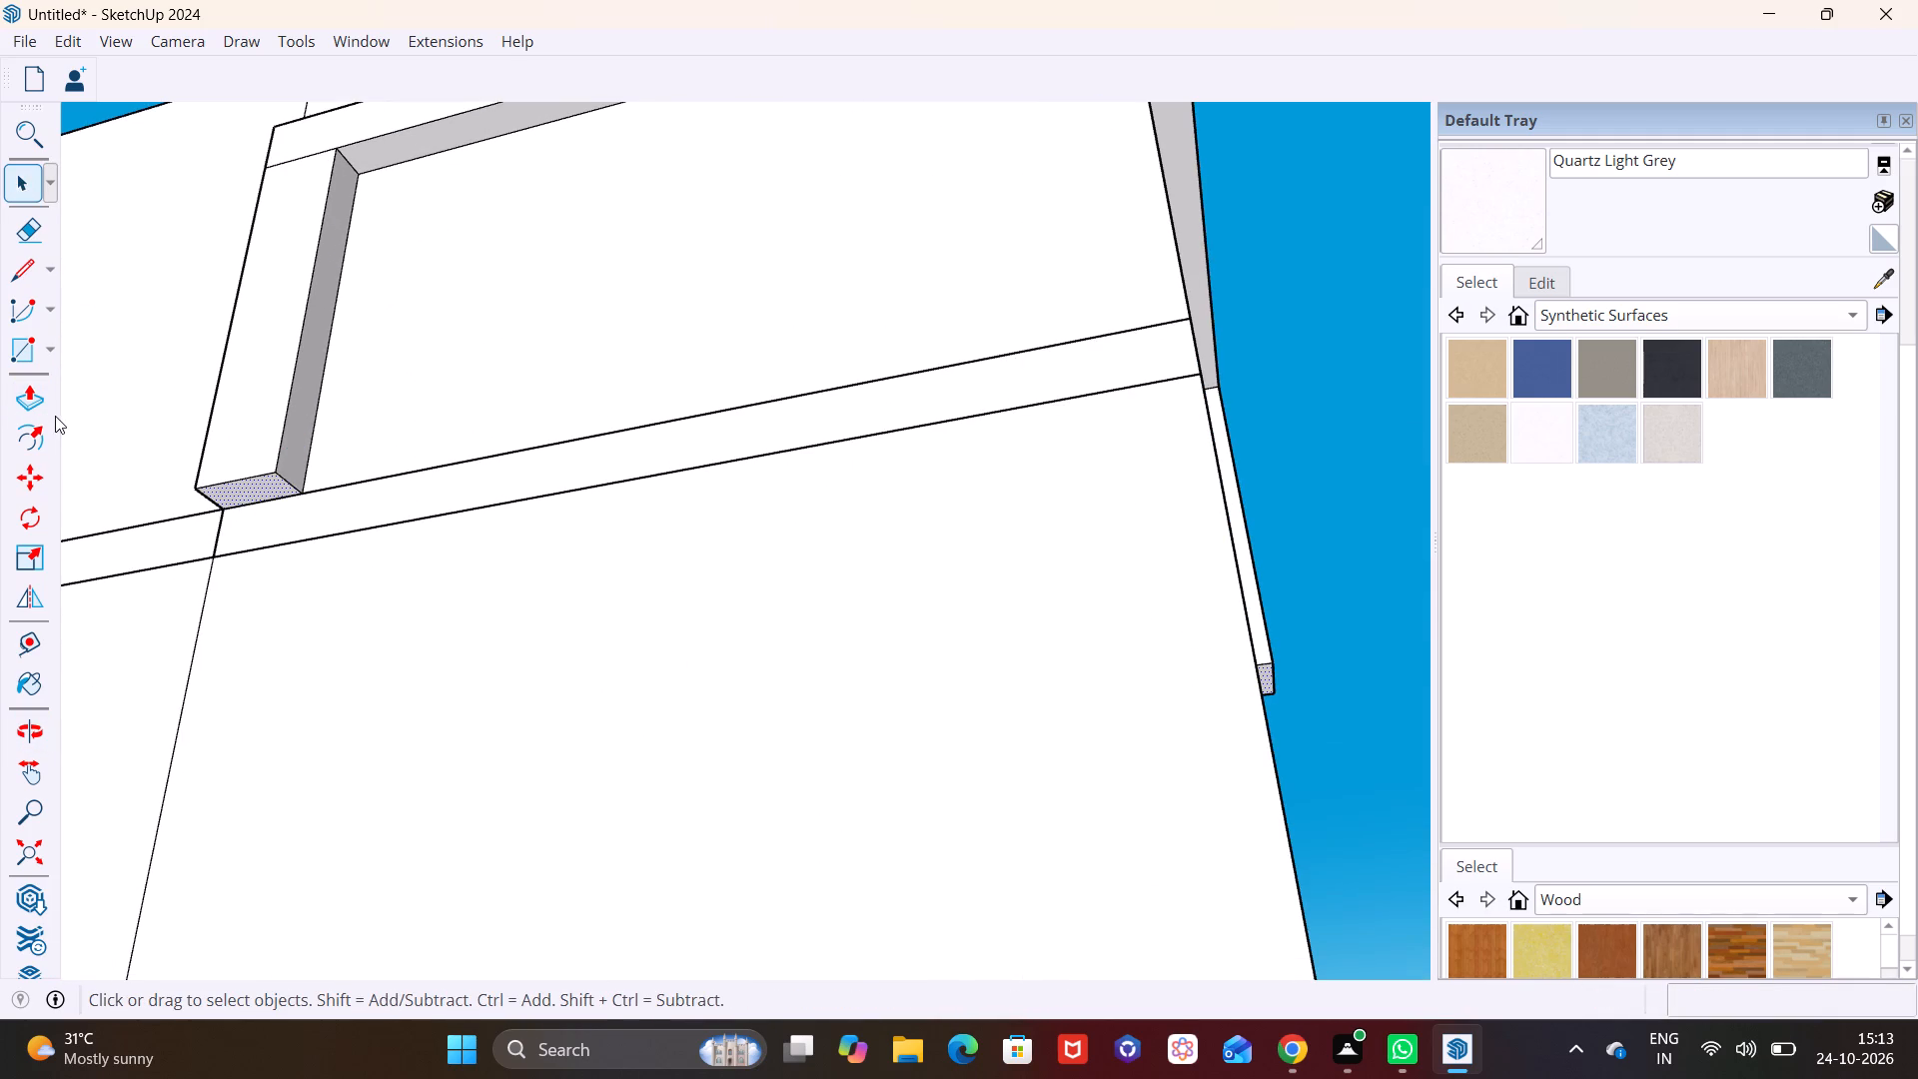
{"action": "left_click", "coordinate": [43, 399]}
{"action": "left_click", "coordinate": [270, 491]}
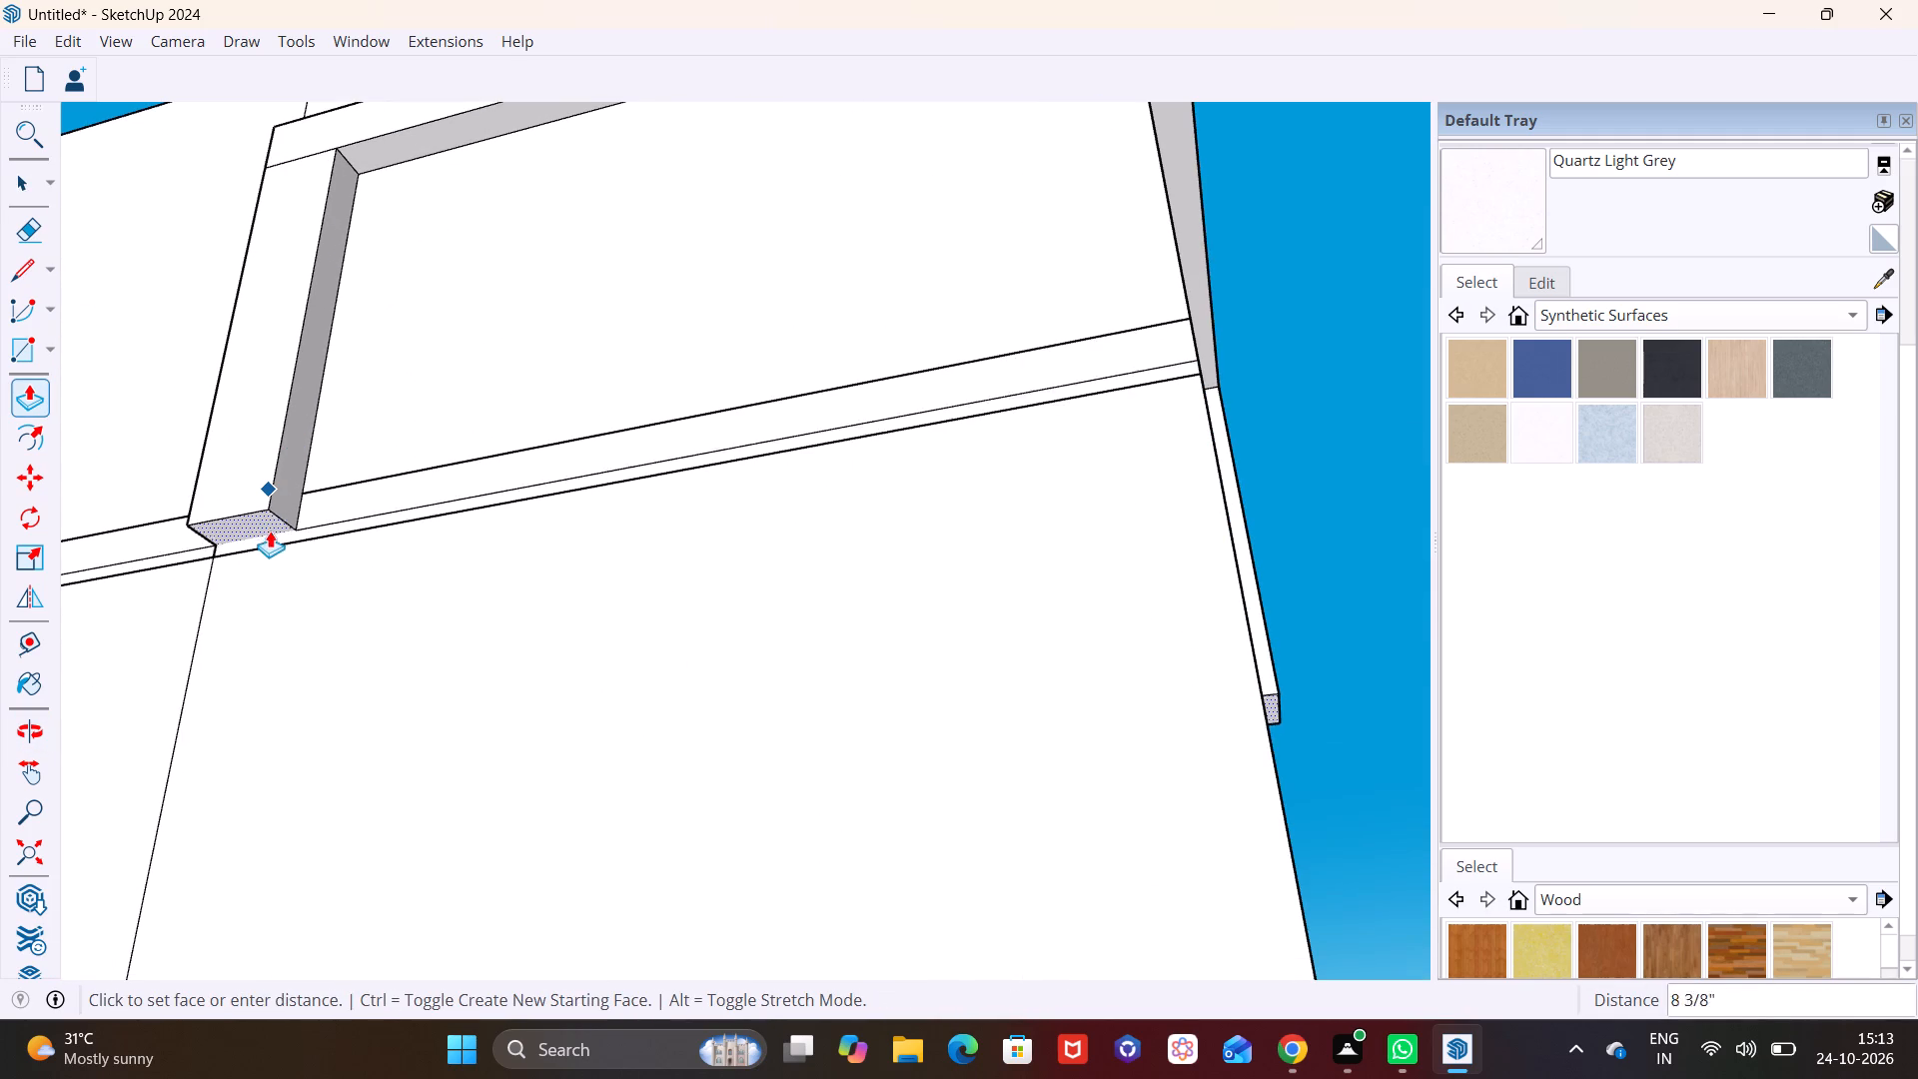
{"action": "left_click", "coordinate": [263, 542]}
{"action": "key", "text": "ctrl+z"}
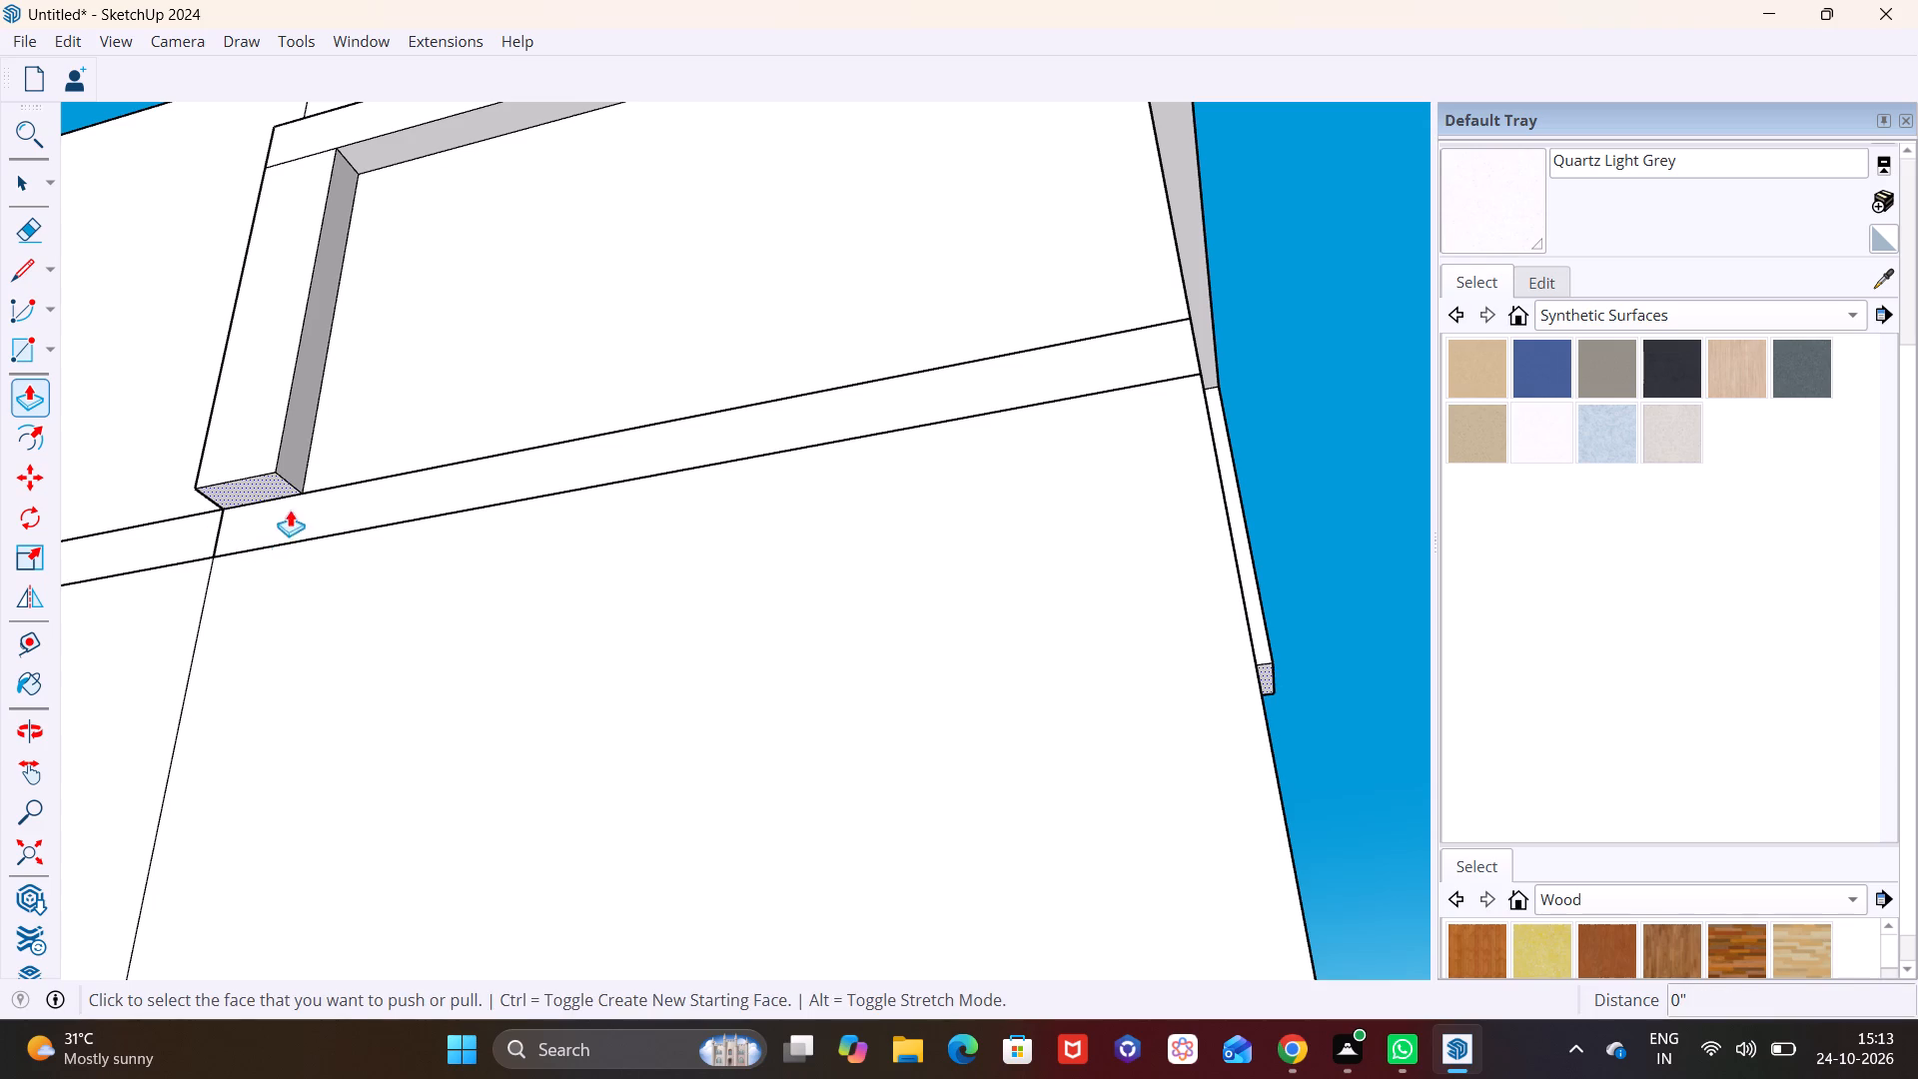
{"action": "left_click", "coordinate": [266, 478]}
{"action": "left_click", "coordinate": [263, 528]}
Draw a line about 9 1/2" long across the inner side of the first facade's post, level with the floor band's upper edge.
{"action": "scroll", "coordinate": [555, 542], "scroll_direction": "down", "scroll_amount": 4}
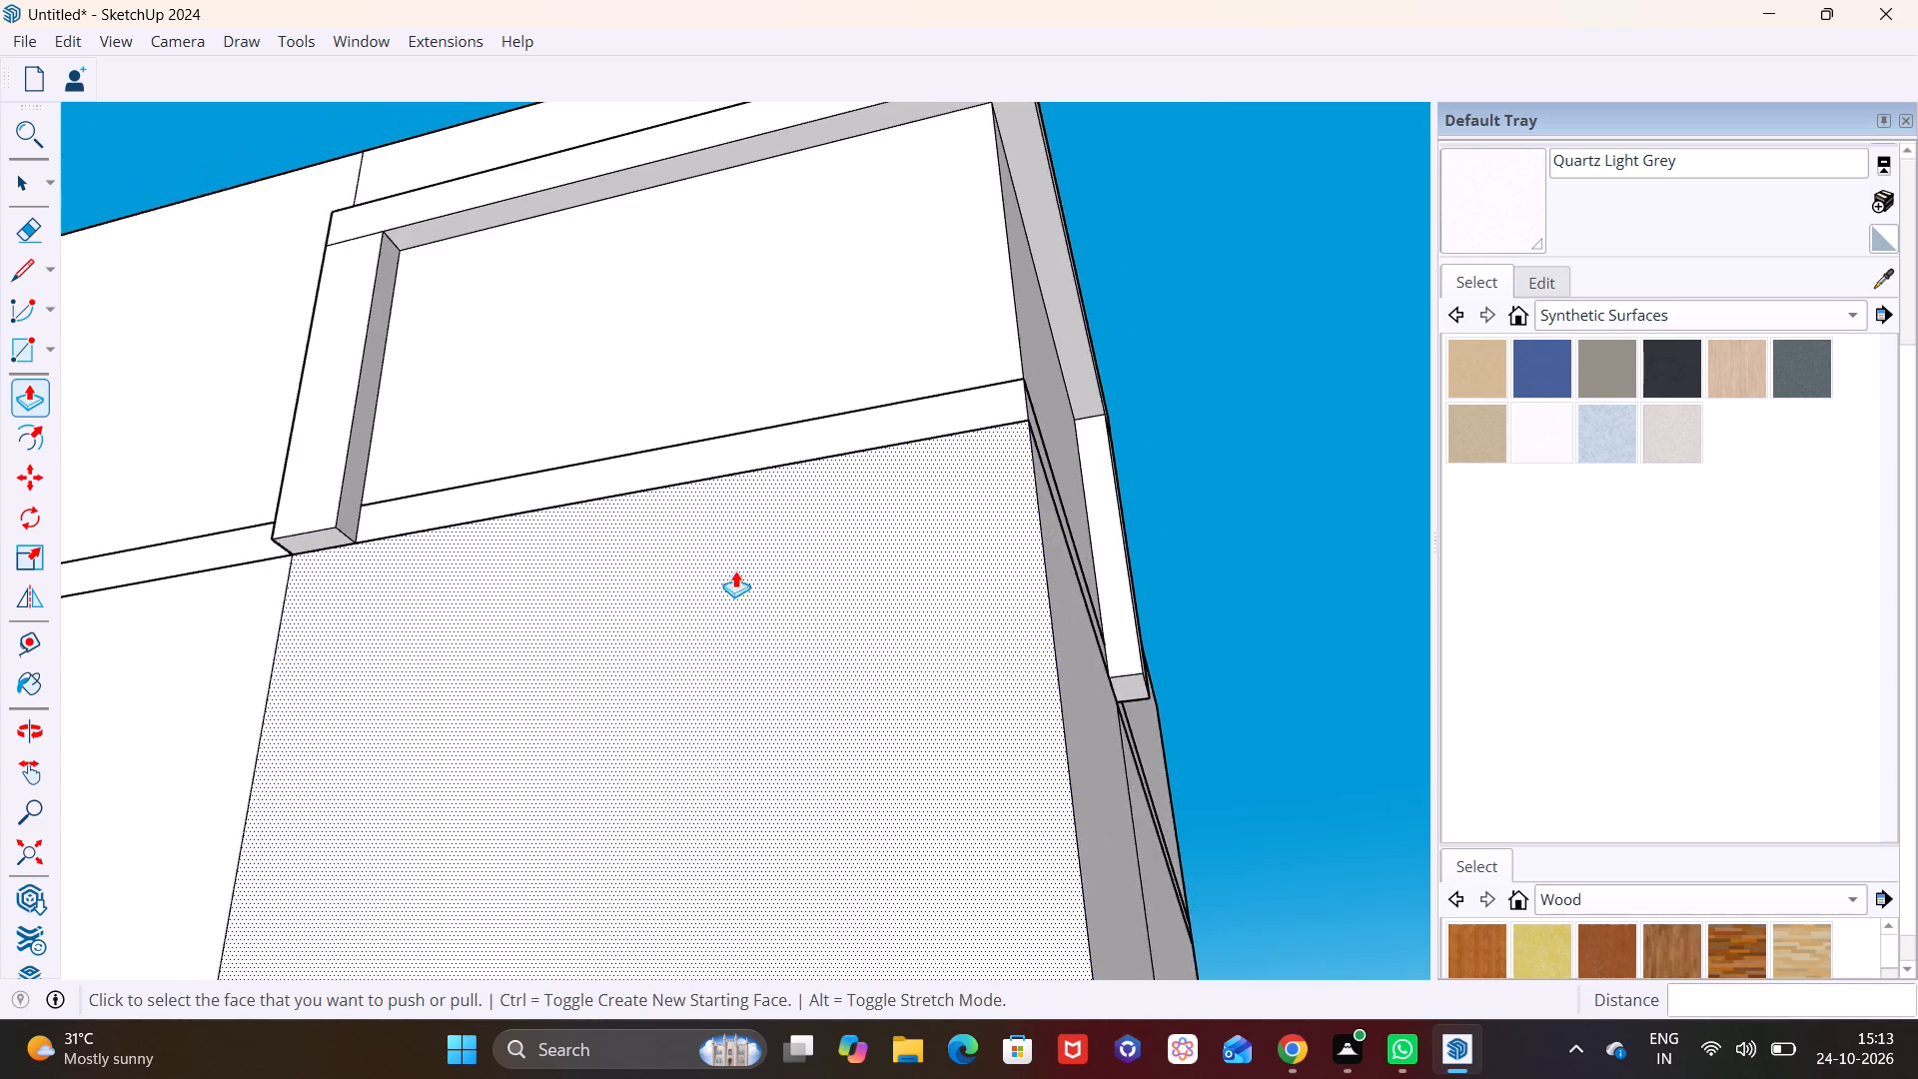
{"action": "middle_click_drag", "start_coordinate": [801, 552], "coordinate": [433, 532]}
{"action": "scroll", "coordinate": [923, 610], "scroll_direction": "up", "scroll_amount": 5}
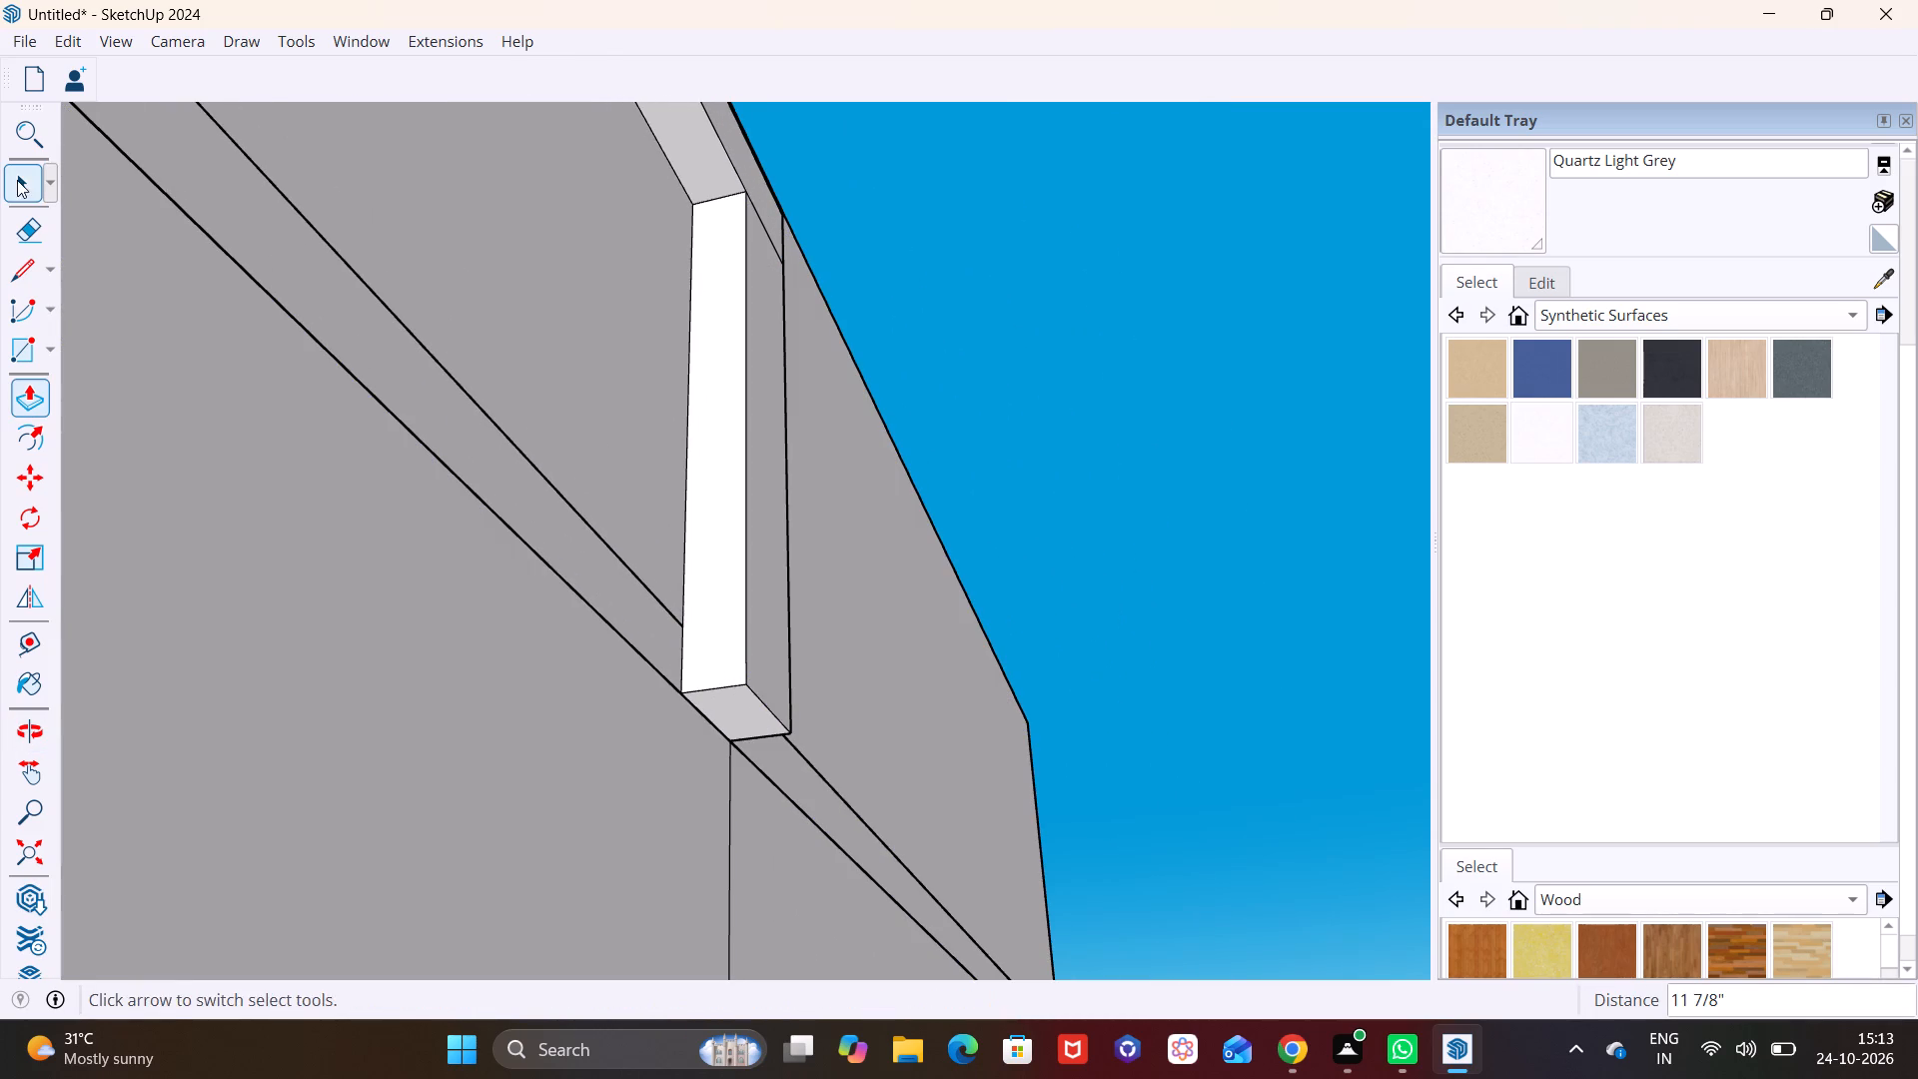
{"action": "left_click", "coordinate": [17, 180]}
{"action": "scroll", "coordinate": [712, 670], "scroll_direction": "down", "scroll_amount": 9}
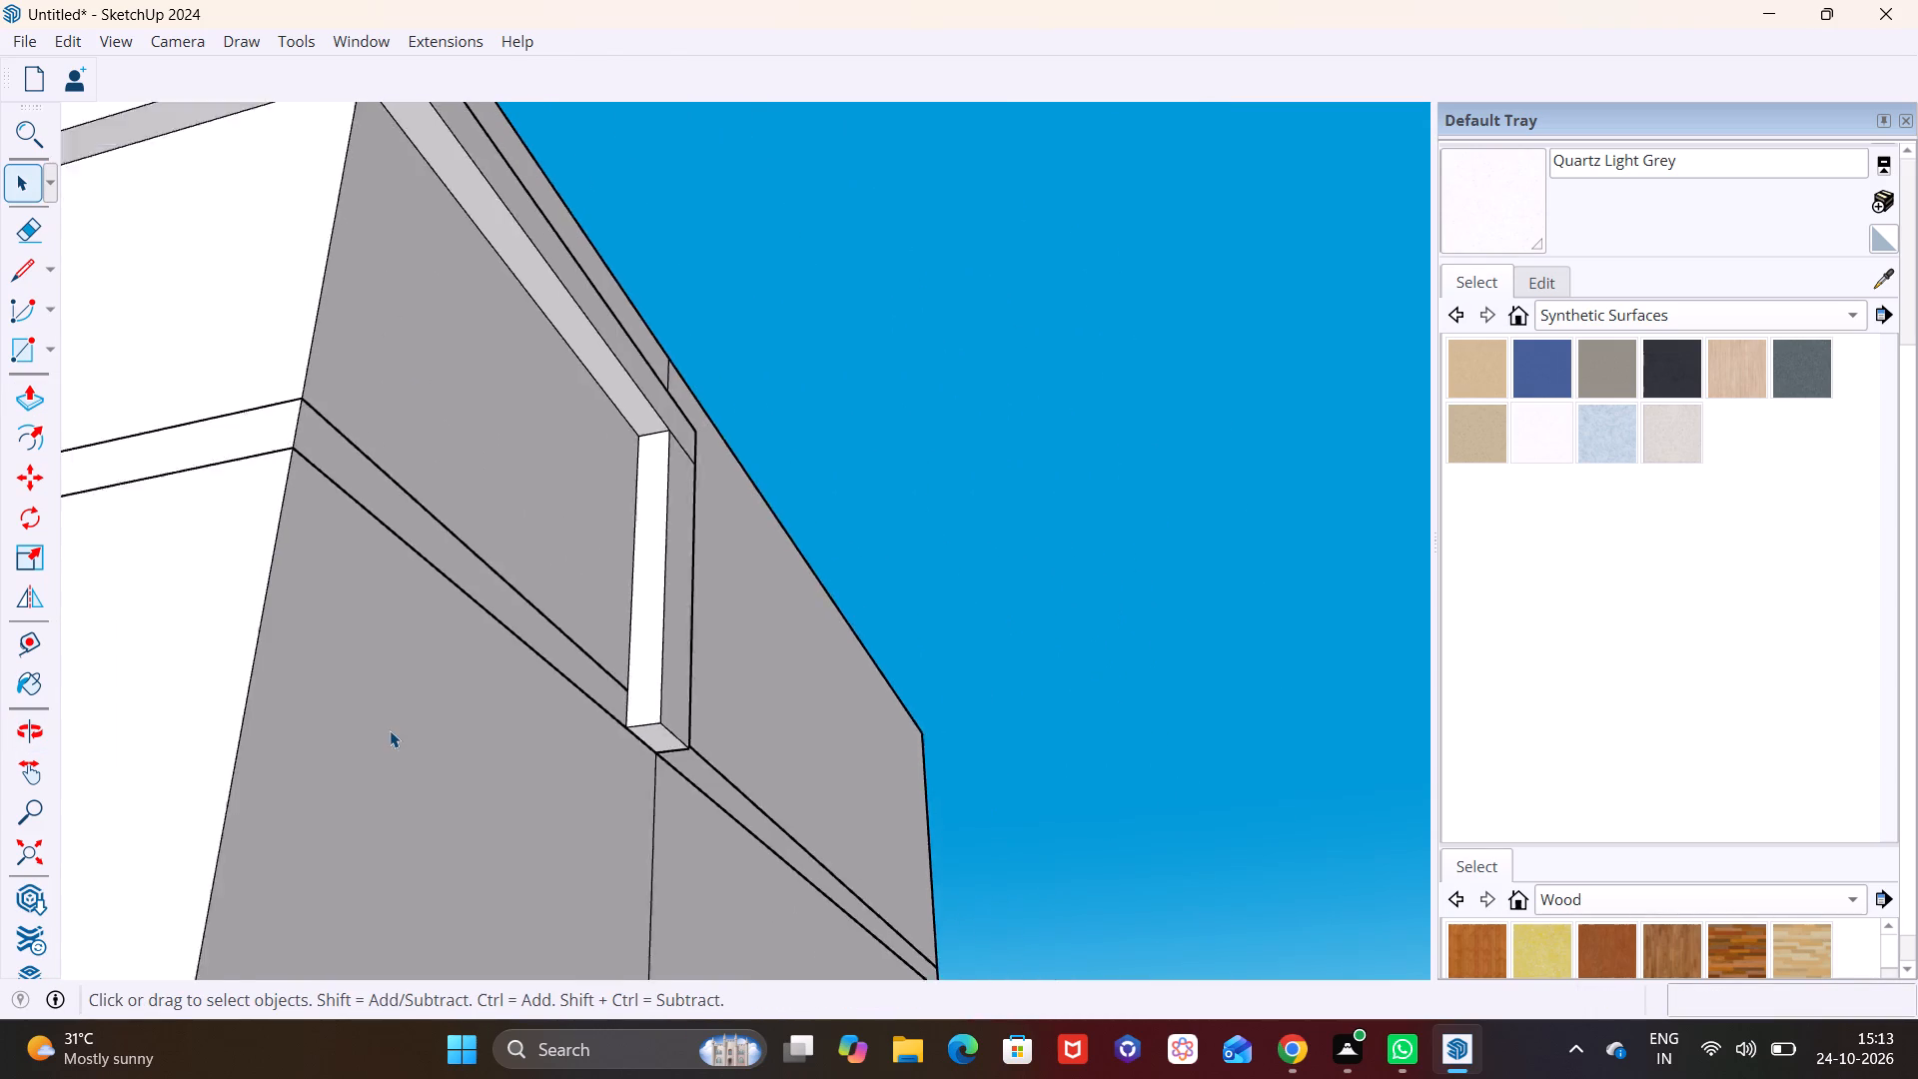
{"action": "scroll", "coordinate": [390, 730], "scroll_direction": "down", "scroll_amount": 2}
{"action": "middle_click_drag", "start_coordinate": [335, 651], "coordinate": [319, 752]}
{"action": "middle_click_drag", "start_coordinate": [407, 743], "coordinate": [792, 762], "text": "shift"}
{"action": "middle_click_drag", "start_coordinate": [164, 662], "coordinate": [57, 784]}
{"action": "scroll", "coordinate": [57, 784], "scroll_direction": "down", "scroll_amount": 1}
{"action": "scroll", "coordinate": [229, 685], "scroll_direction": "up", "scroll_amount": 2}
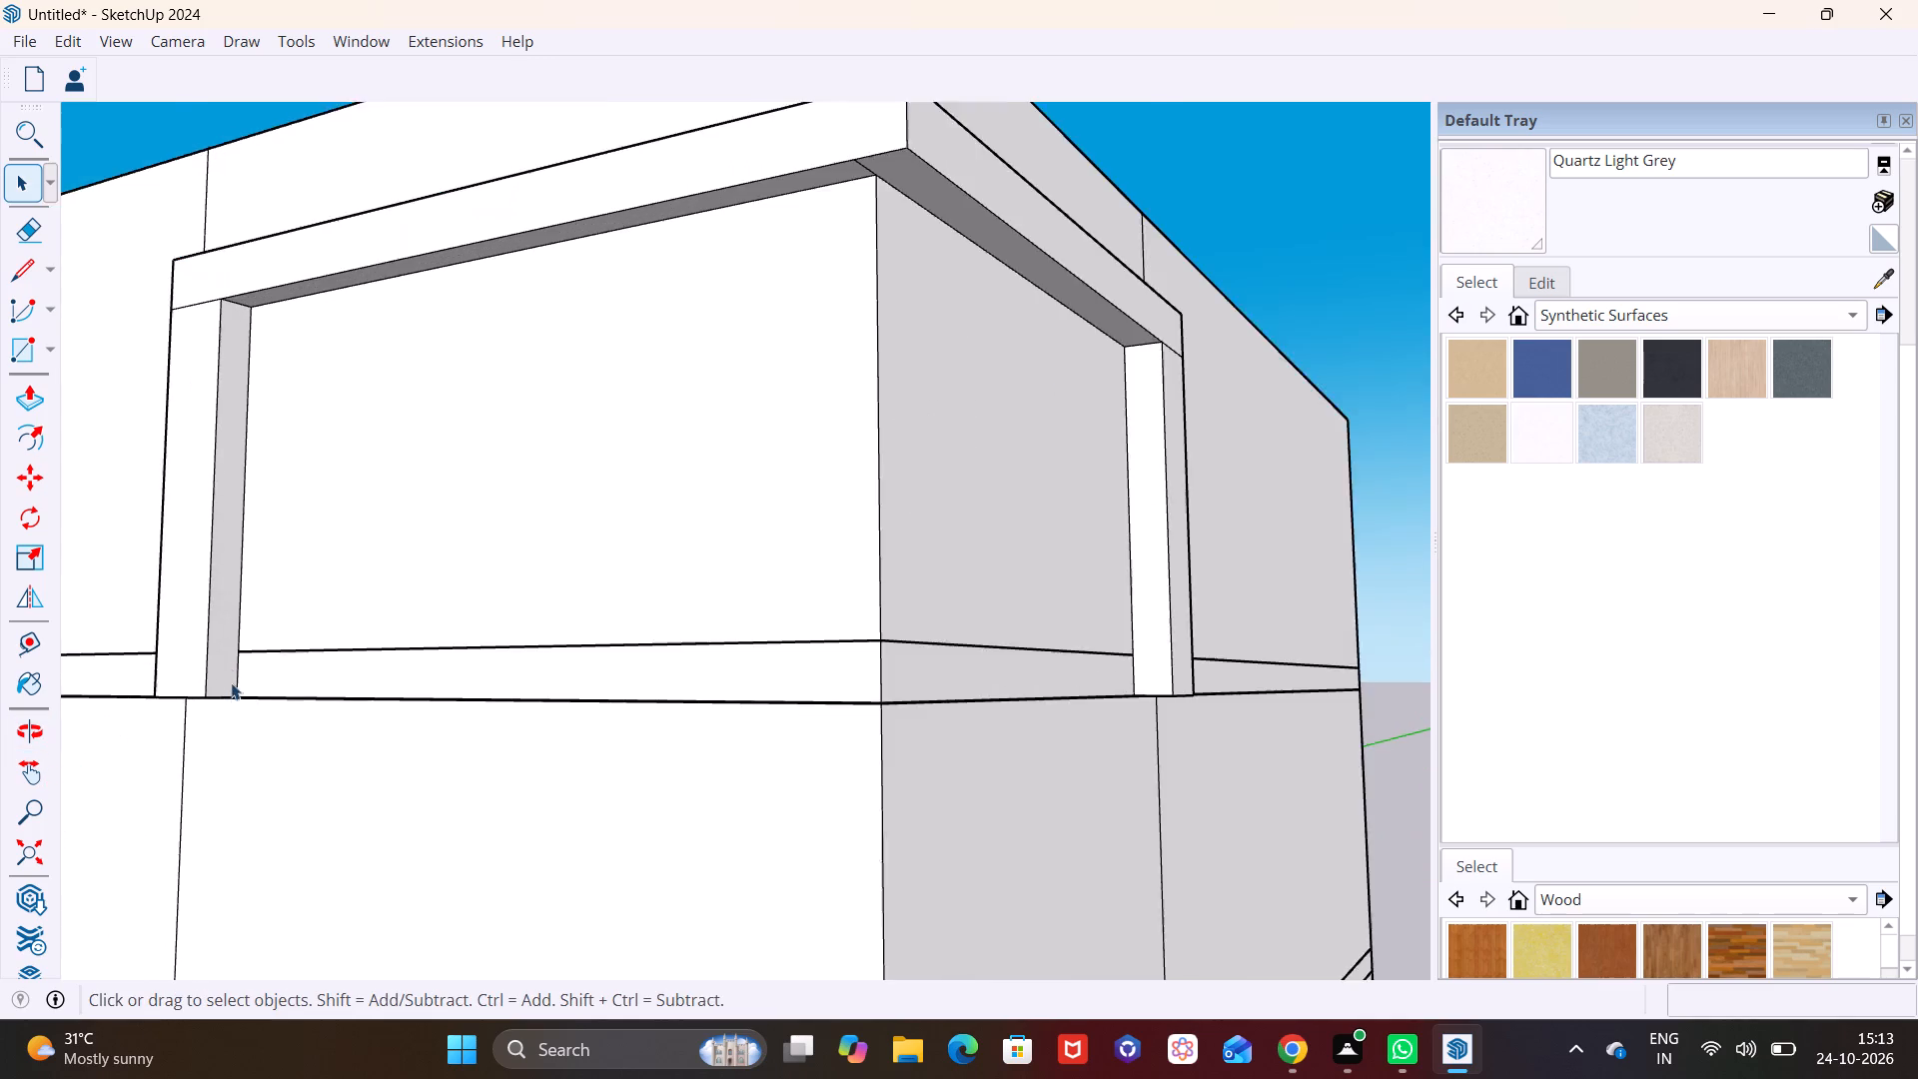
{"action": "scroll", "coordinate": [231, 682], "scroll_direction": "up", "scroll_amount": 3}
{"action": "left_click", "coordinate": [11, 280]}
{"action": "scroll", "coordinate": [178, 611], "scroll_direction": "up", "scroll_amount": 6}
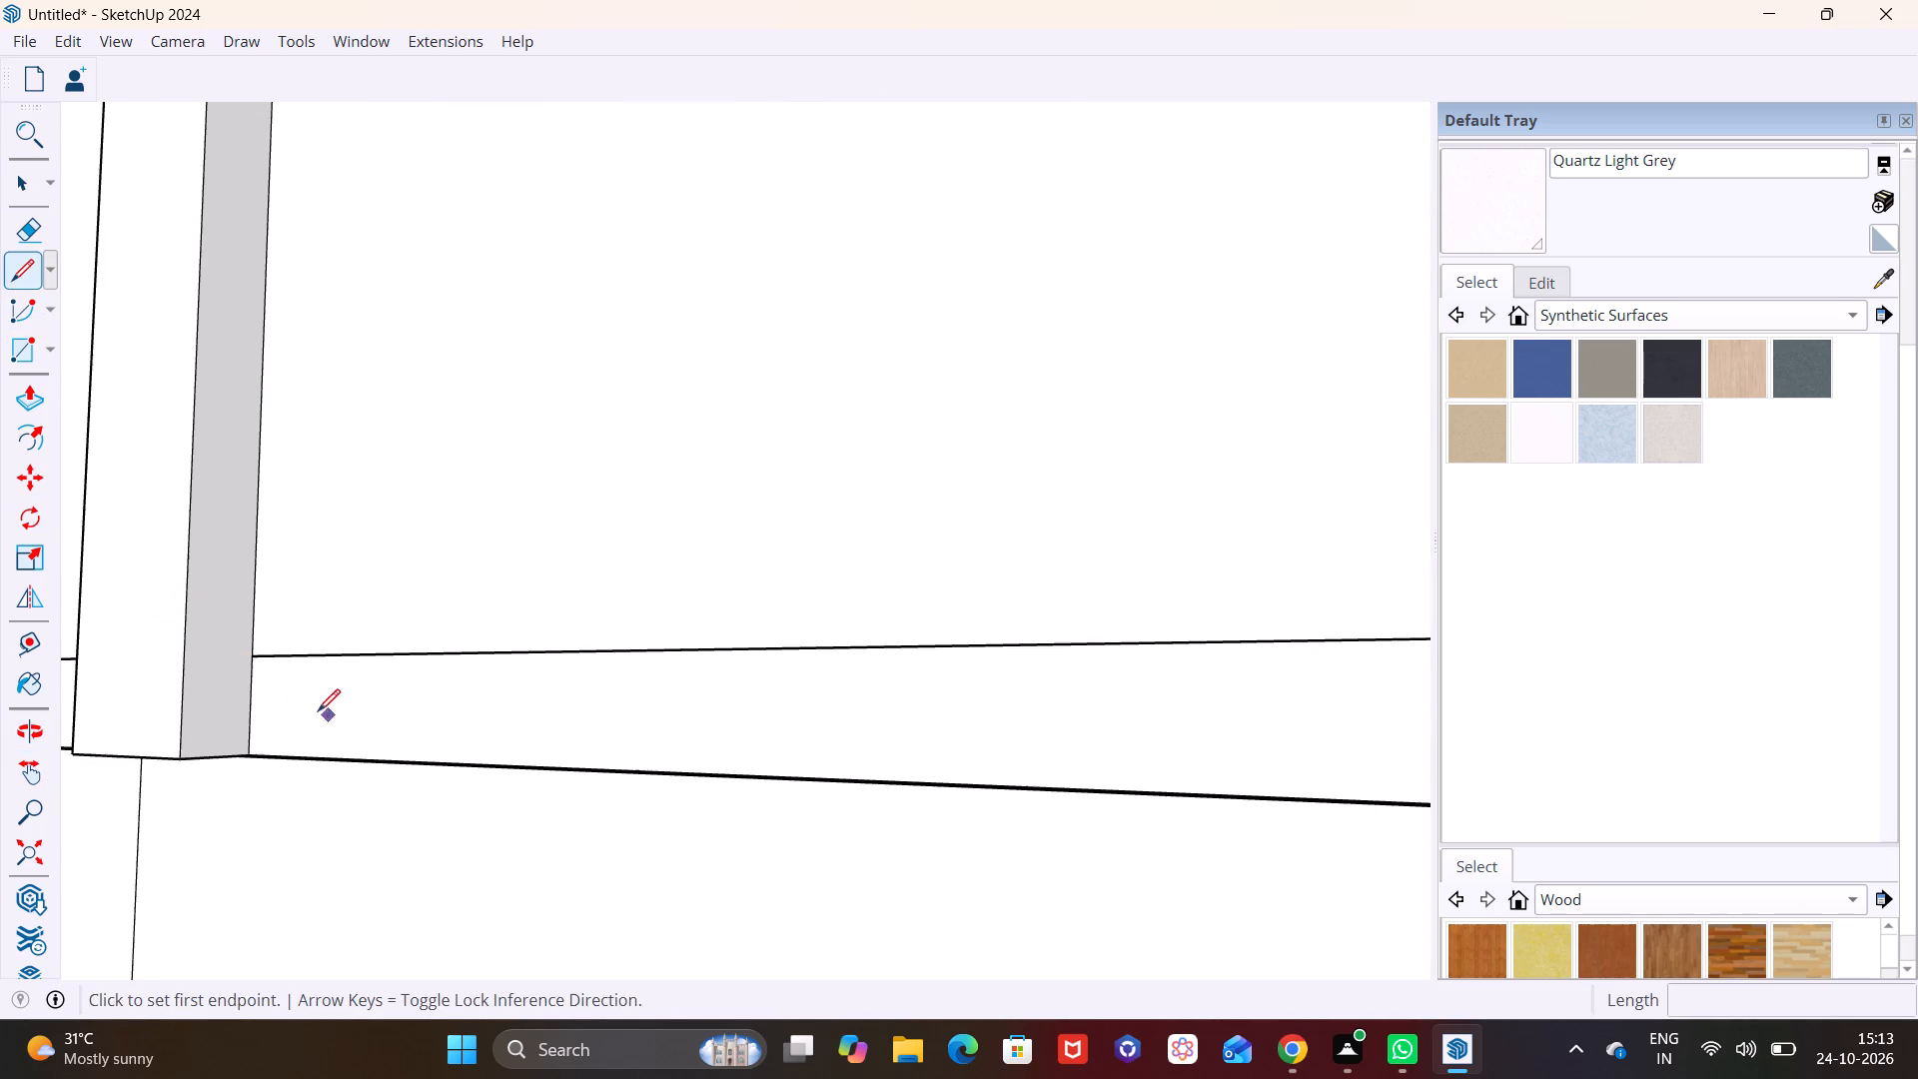
{"action": "left_click", "coordinate": [259, 661]}
{"action": "left_click", "coordinate": [178, 660]}
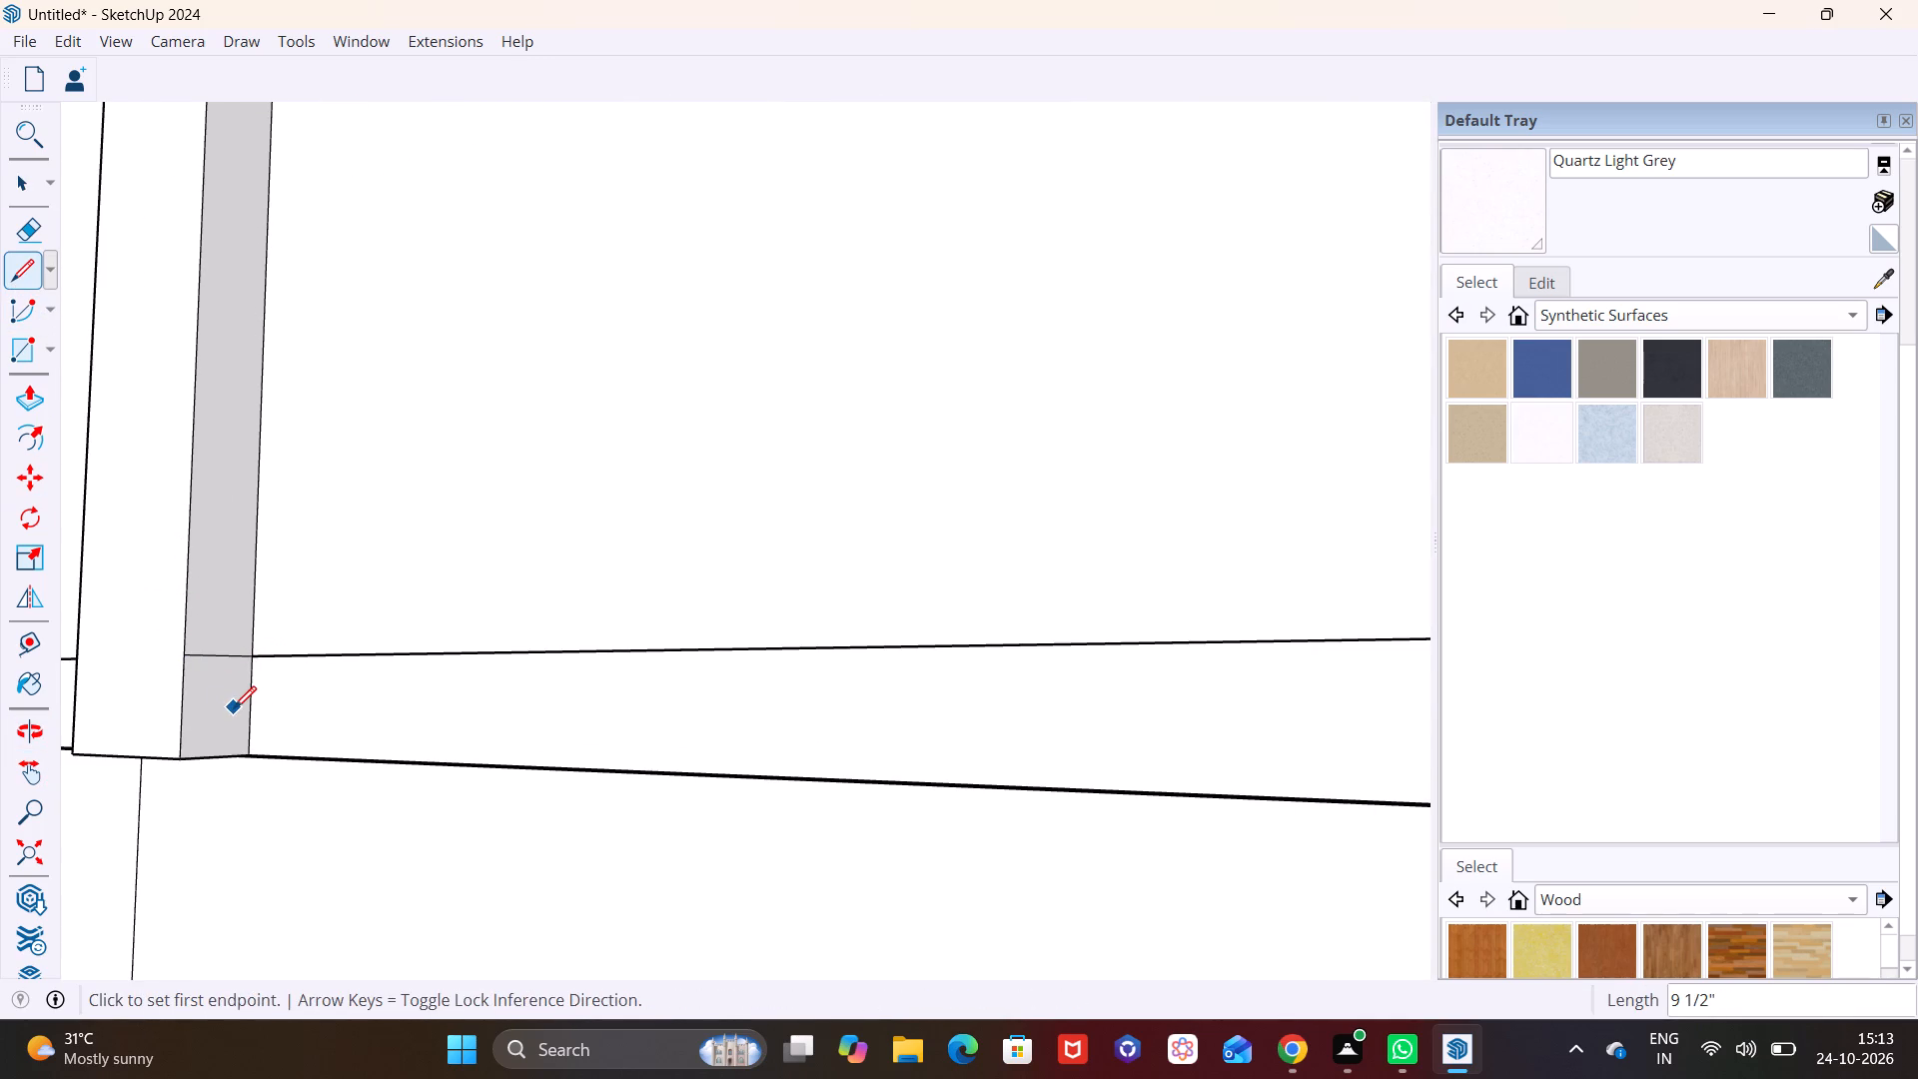
{"action": "left_click", "coordinate": [234, 708]}
{"action": "key", "text": "space"}
Pull the lower inner face of the first facade's post along the floor band to the building corner, about 7' 1" plus 8' 4".
{"action": "left_click", "coordinate": [229, 707]}
{"action": "left_click", "coordinate": [37, 394]}
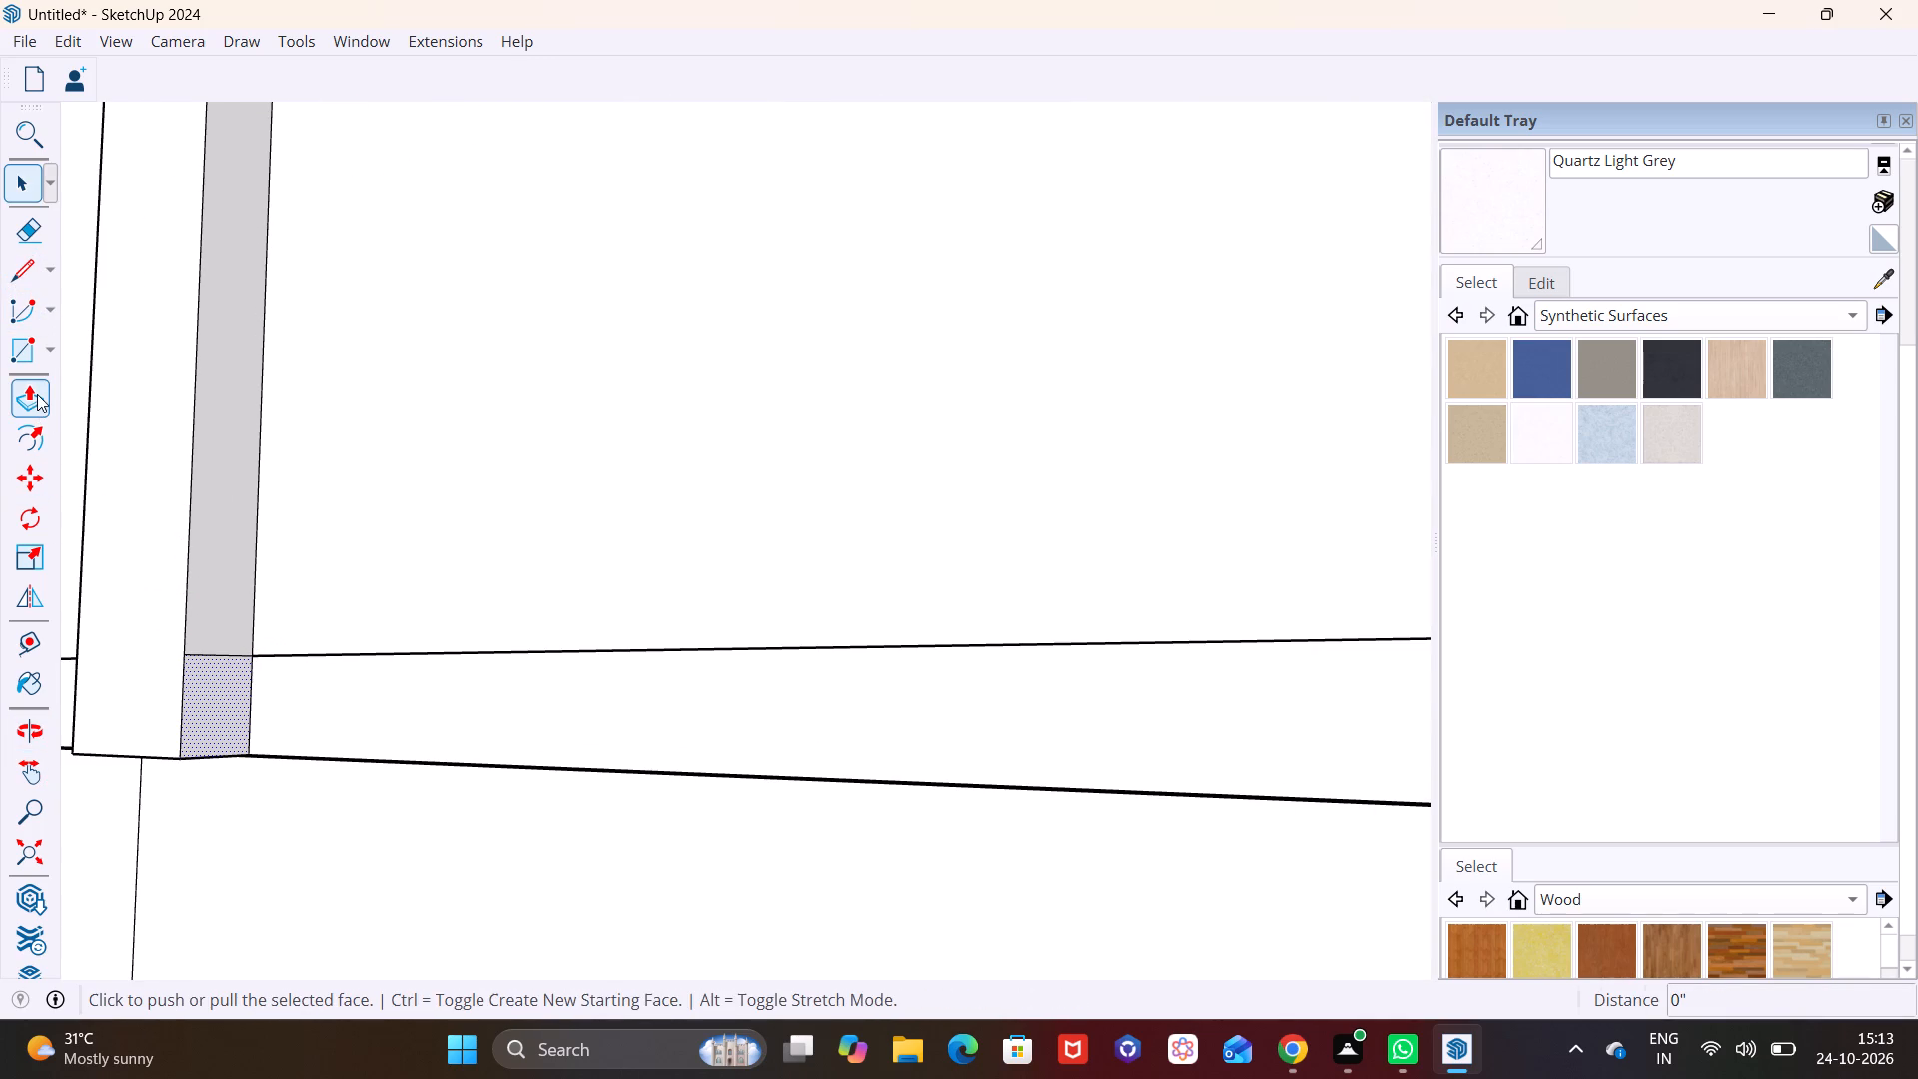
{"action": "left_click", "coordinate": [220, 695]}
{"action": "left_click_drag", "start_coordinate": [218, 696], "coordinate": [870, 796]}
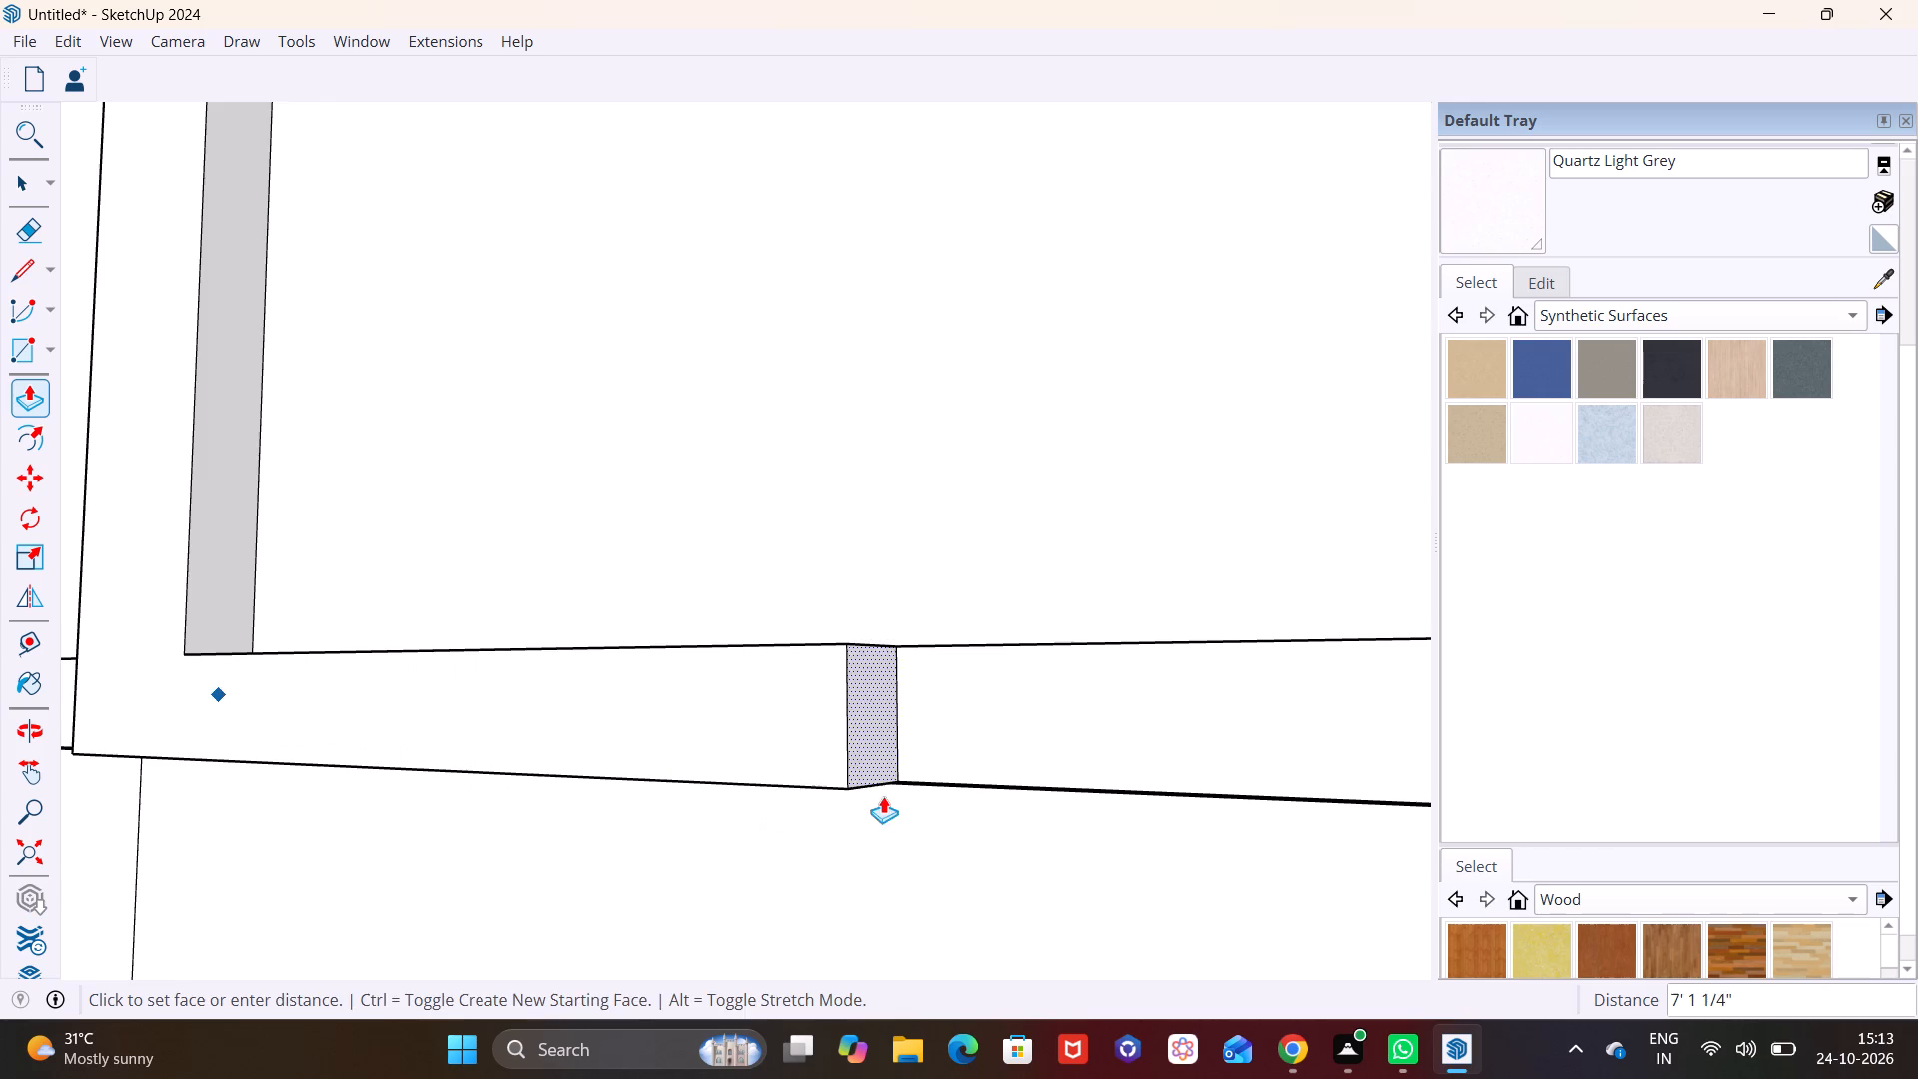
{"action": "scroll", "coordinate": [906, 788], "scroll_direction": "down", "scroll_amount": 16}
{"action": "middle_click_drag", "start_coordinate": [926, 753], "coordinate": [547, 746], "text": "shift"}
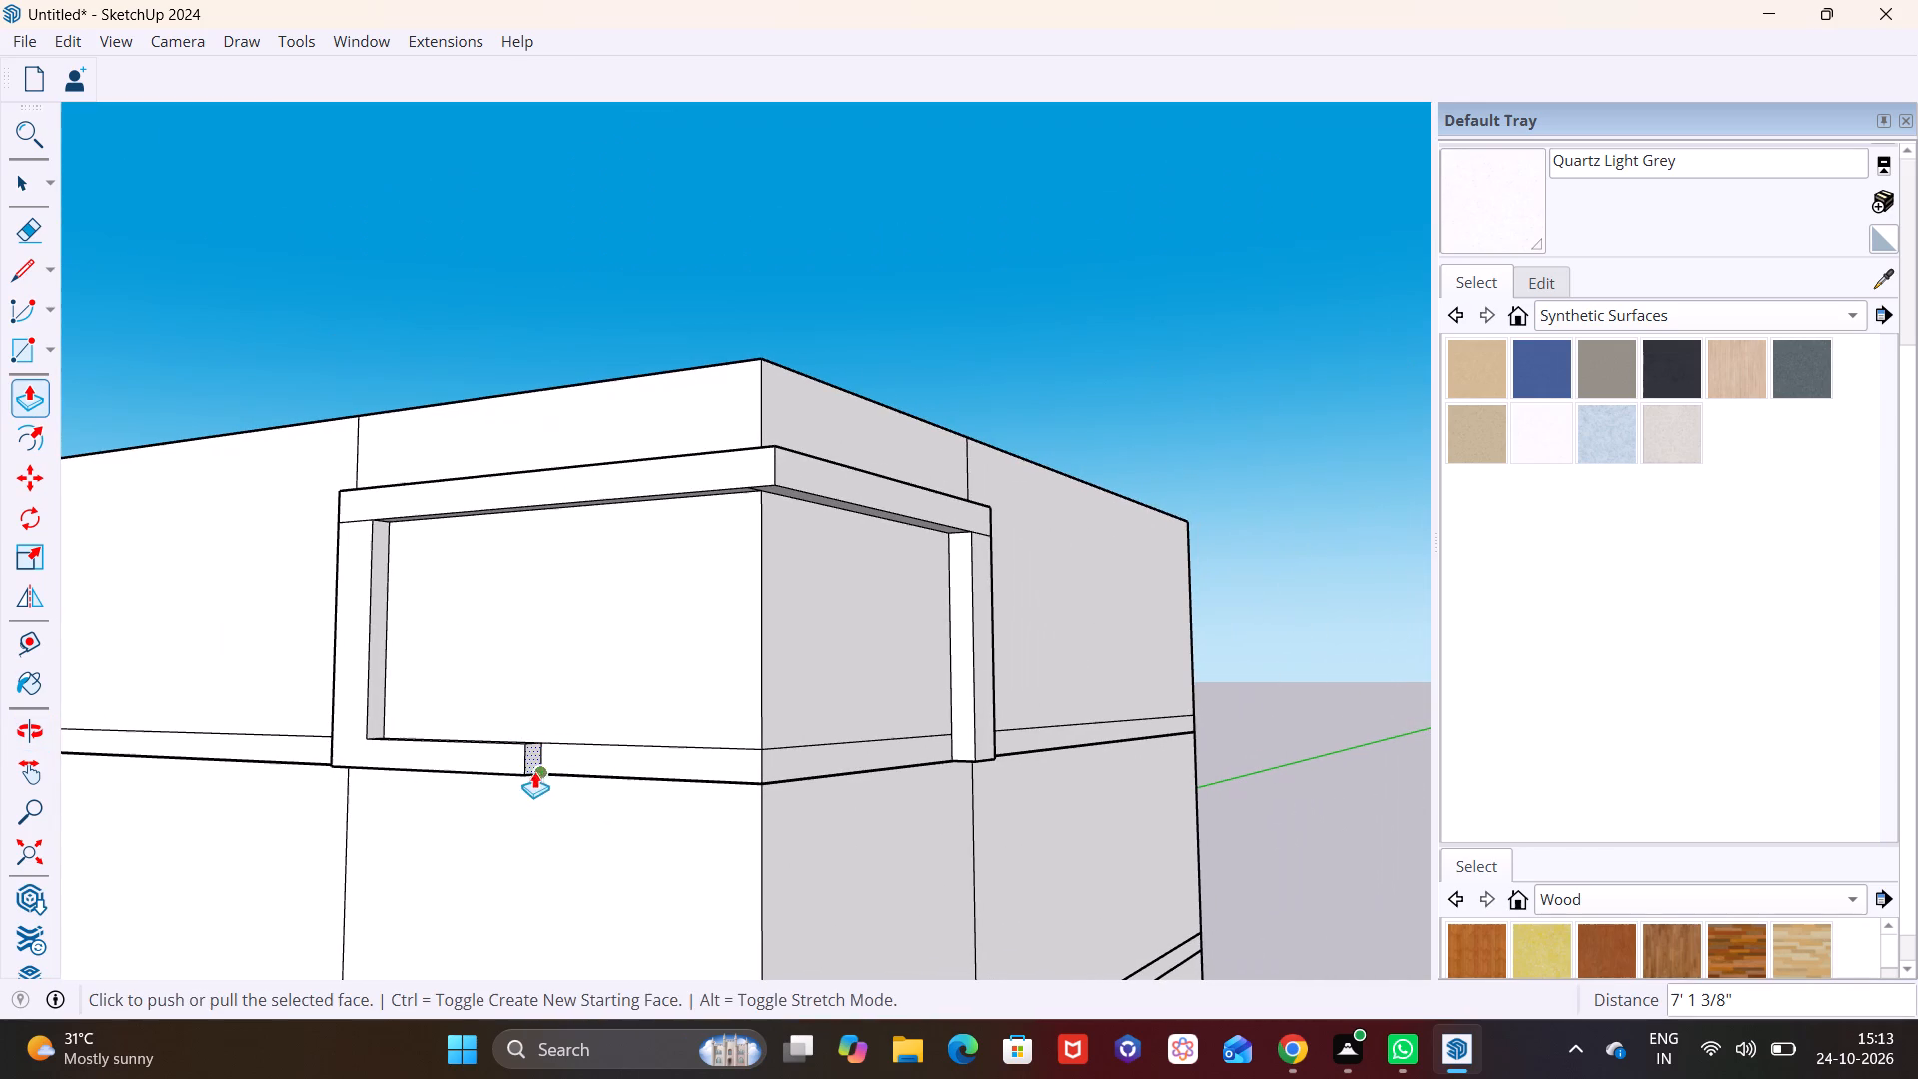
{"action": "left_click_drag", "start_coordinate": [537, 759], "coordinate": [771, 772]}
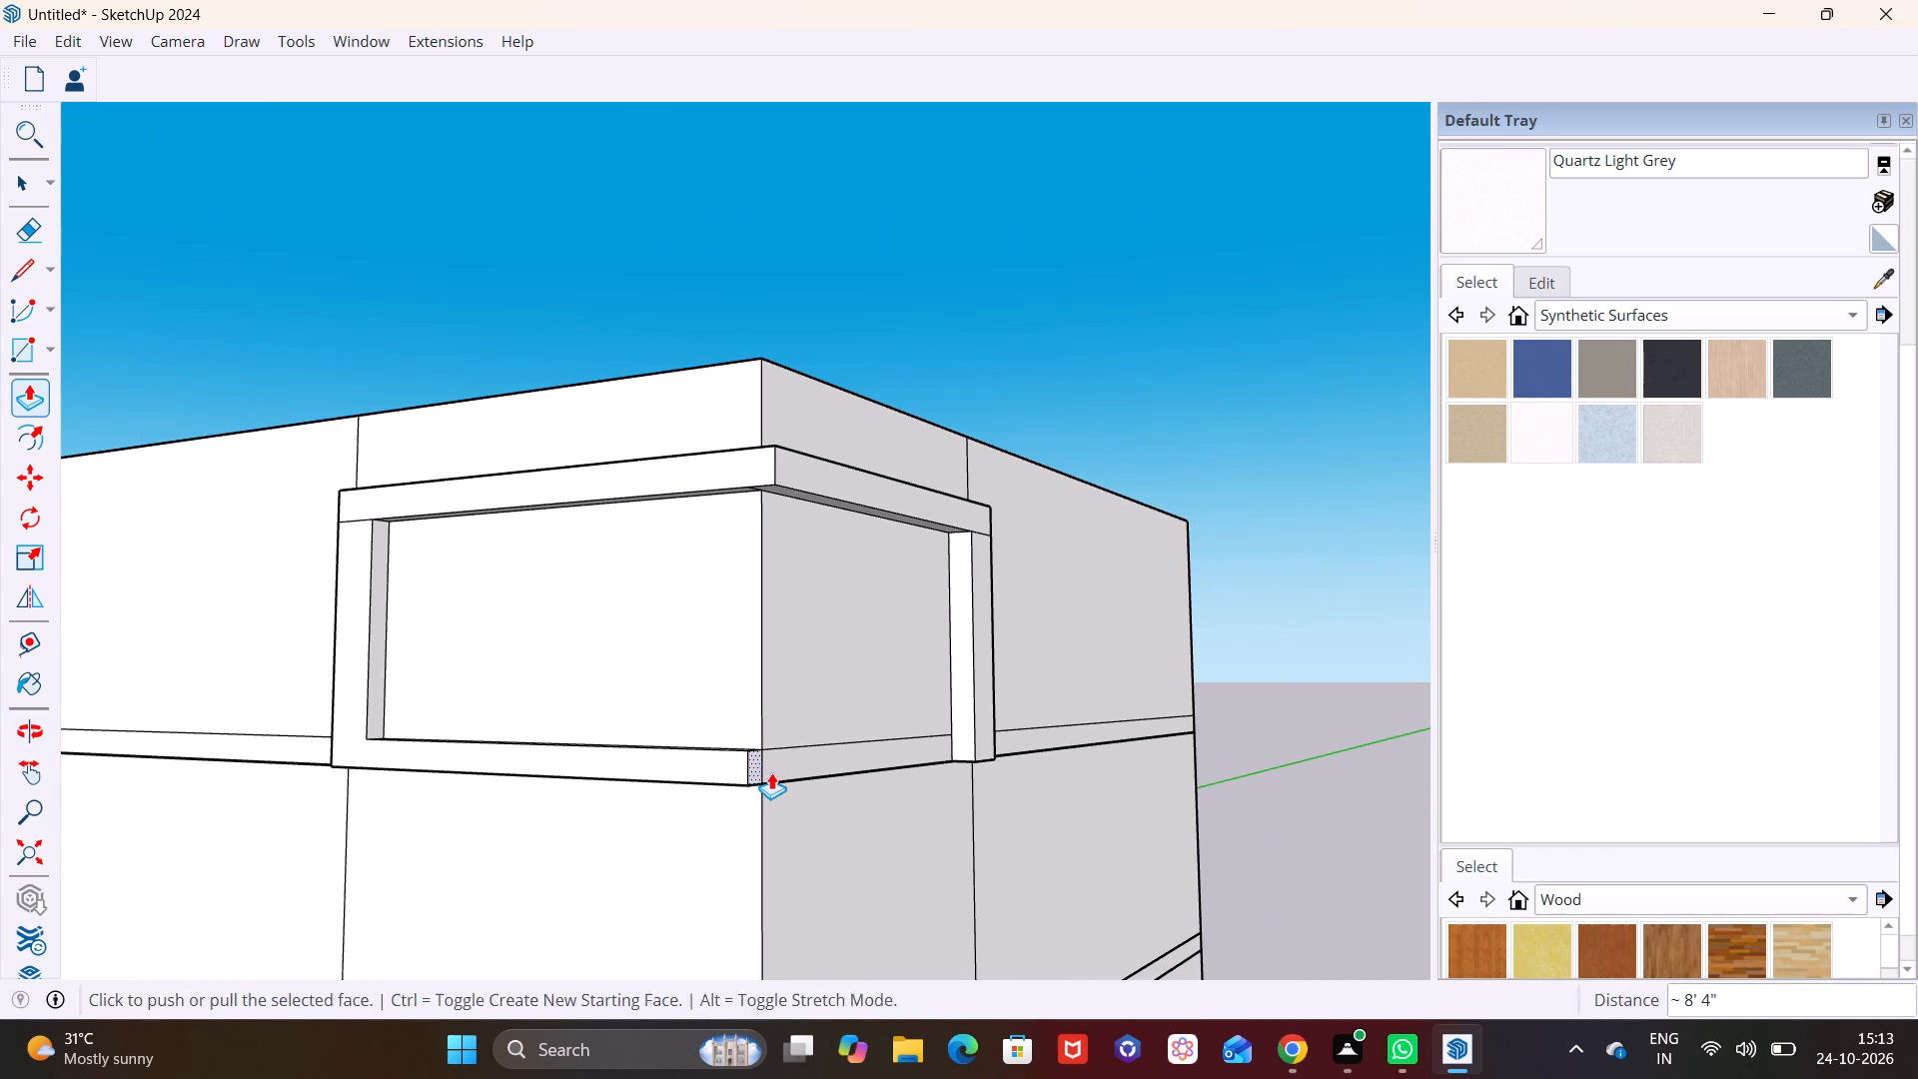
{"action": "left_click", "coordinate": [771, 772]}
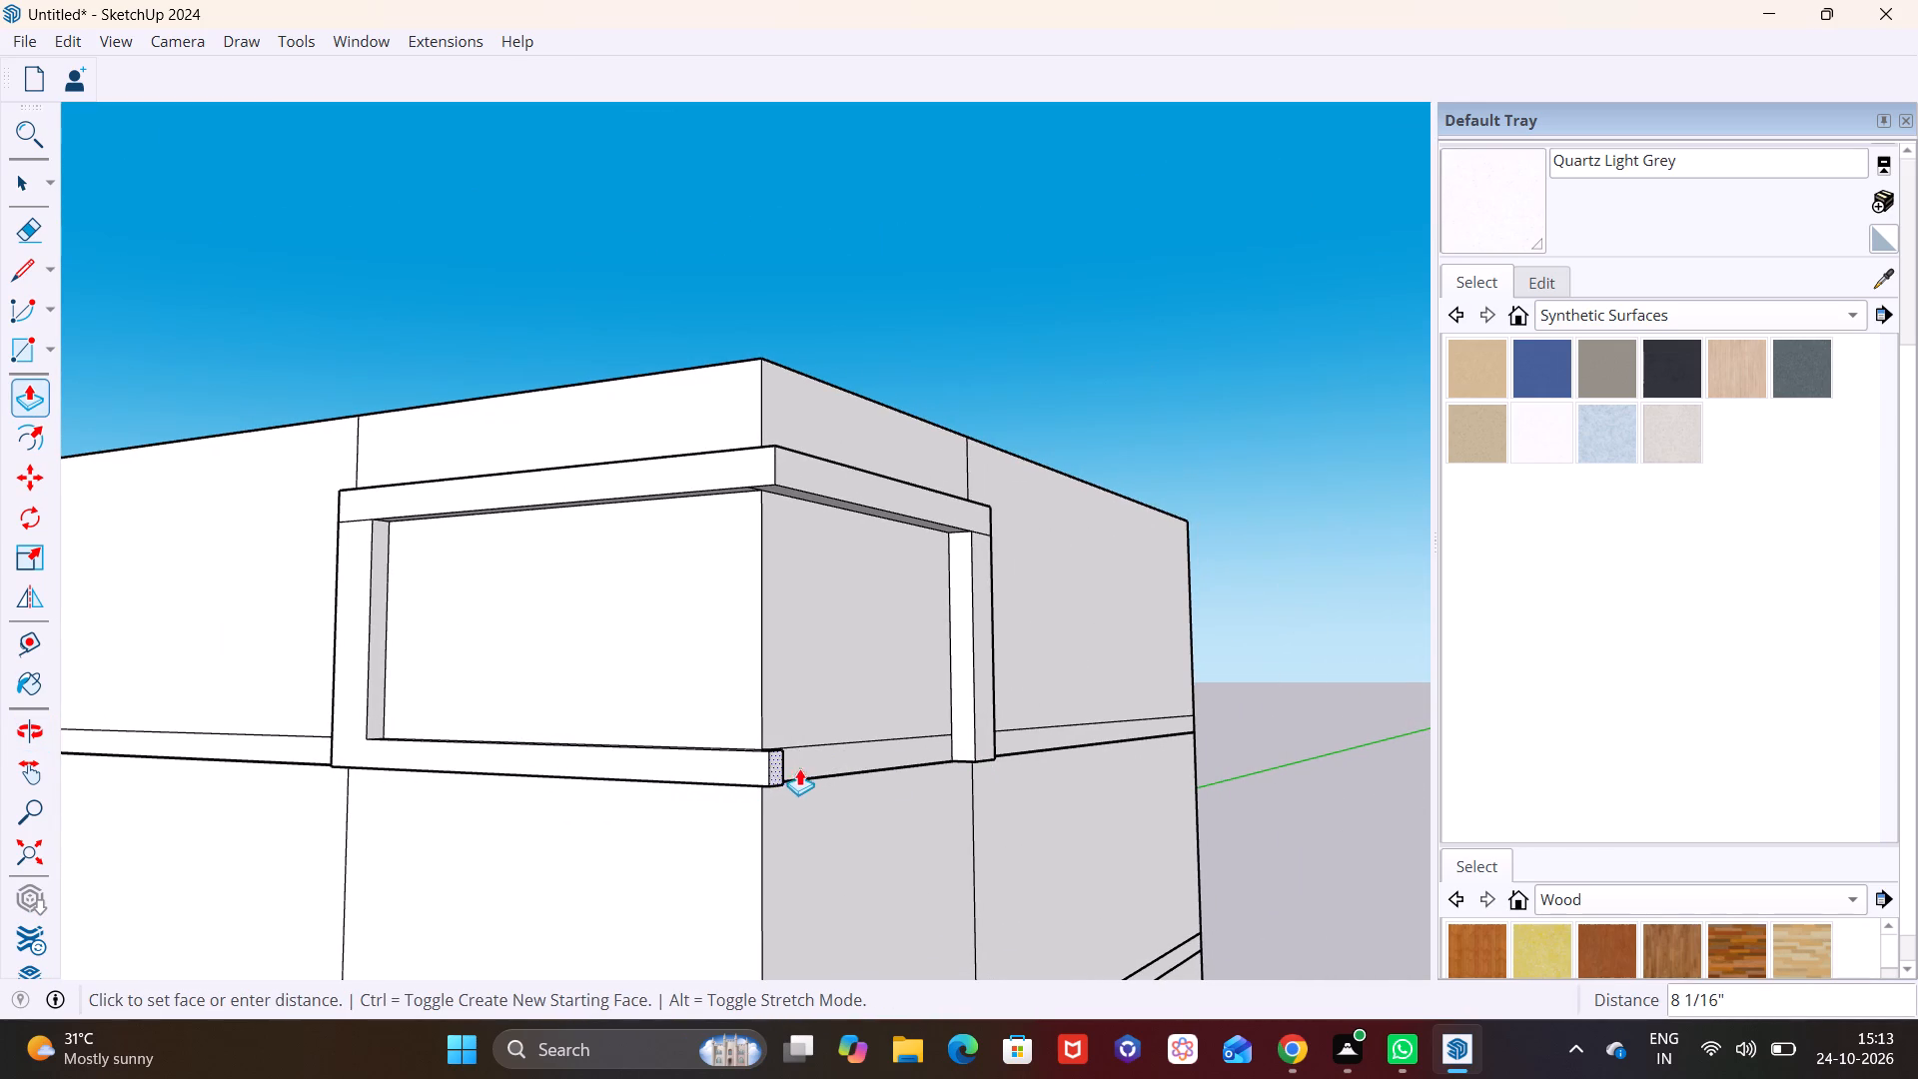
{"action": "left_click", "coordinate": [774, 770]}
{"action": "key", "text": "space"}
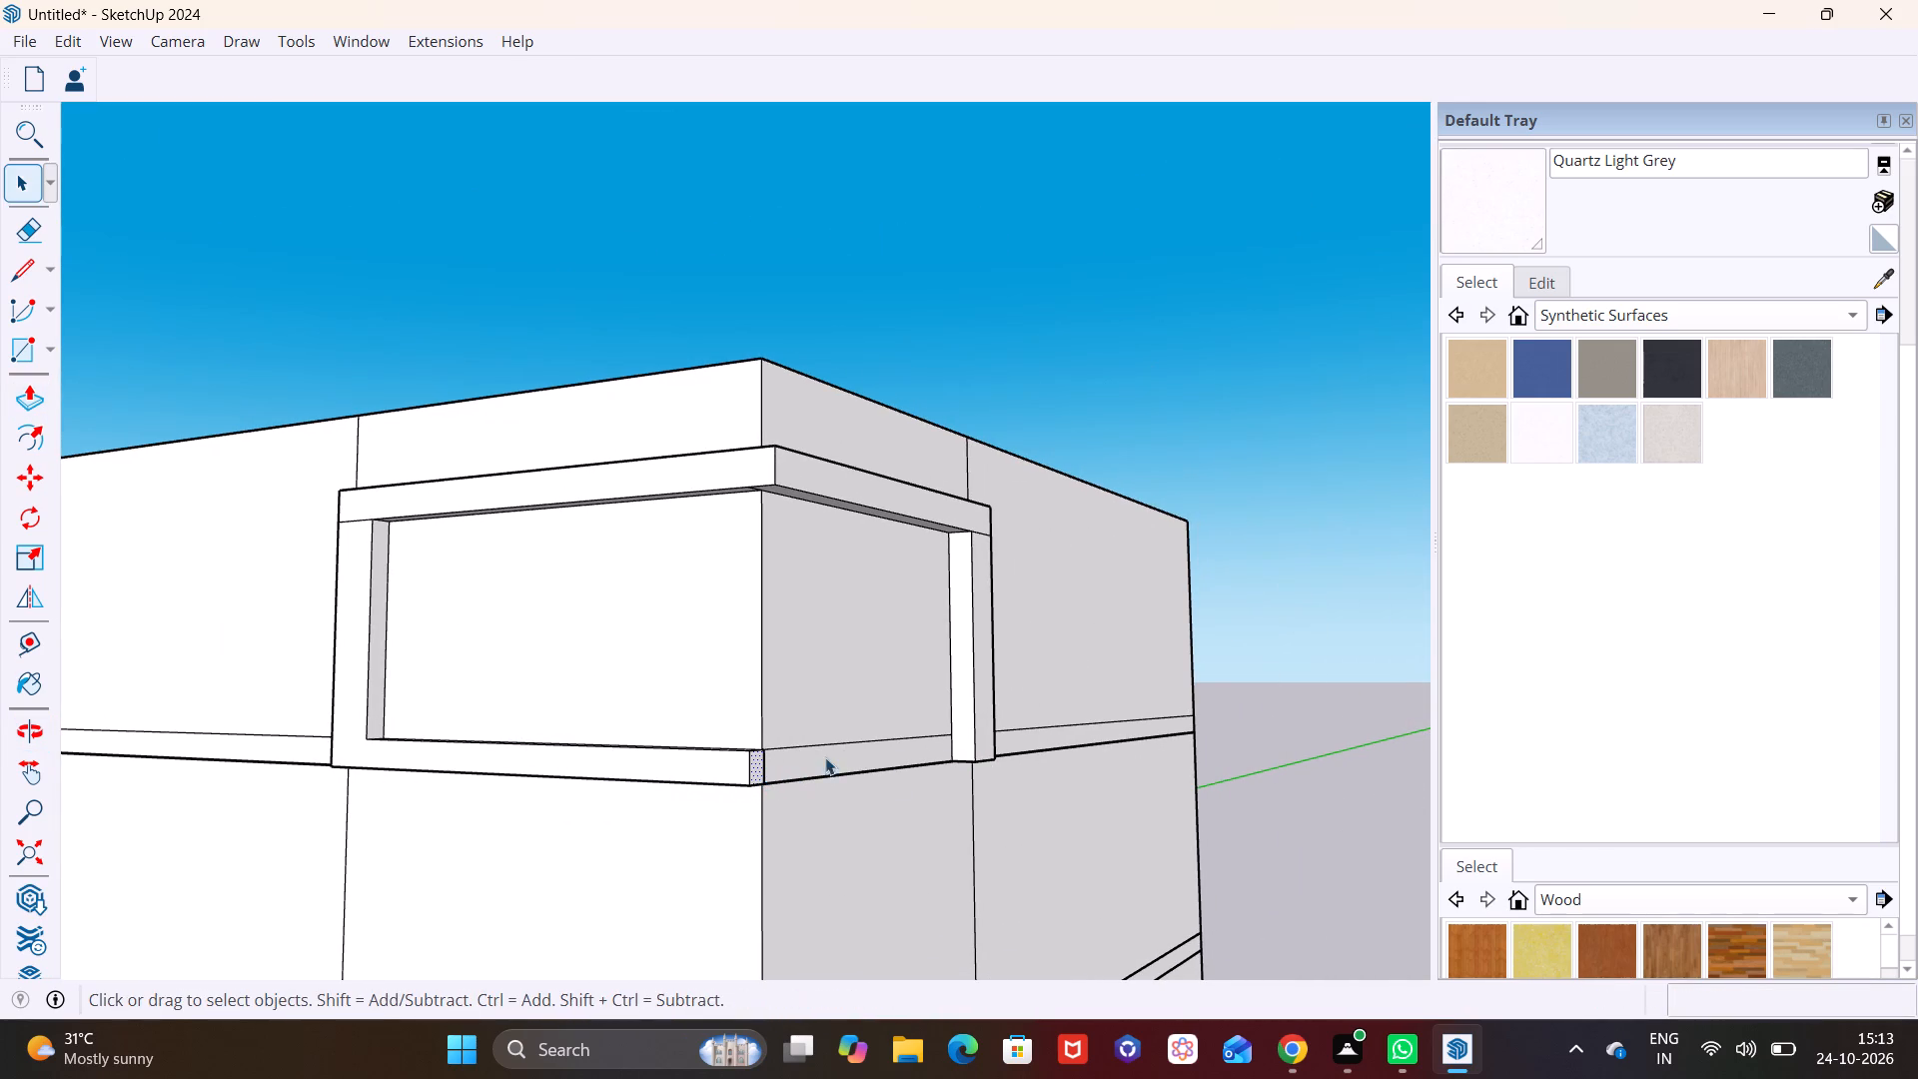
Draw a line across the inner side of the adjacent facade's post, level with the floor band's upper edge.
{"action": "scroll", "coordinate": [826, 756], "scroll_direction": "up", "scroll_amount": 2}
{"action": "left_click", "coordinate": [25, 282]}
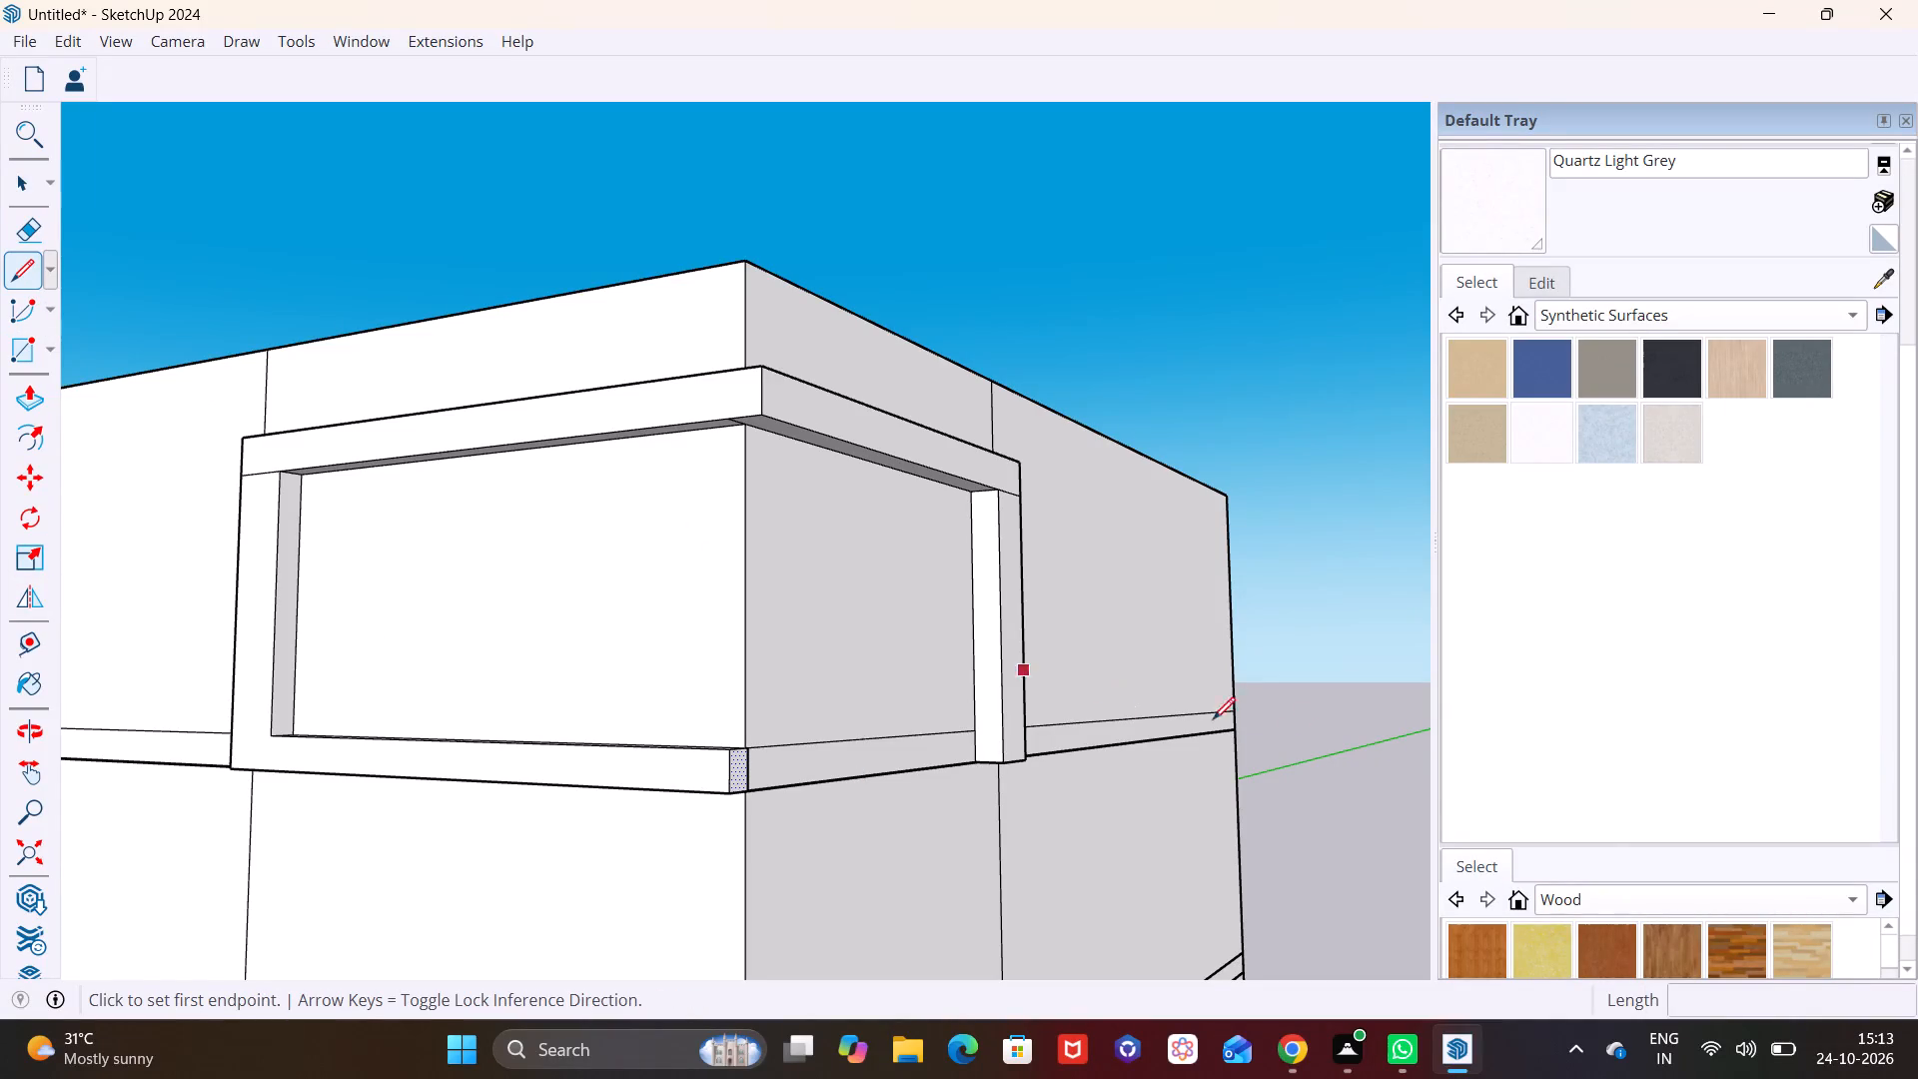
{"action": "scroll", "coordinate": [1615, 845], "scroll_direction": "up", "scroll_amount": 2}
{"action": "scroll", "coordinate": [1036, 661], "scroll_direction": "up", "scroll_amount": 10}
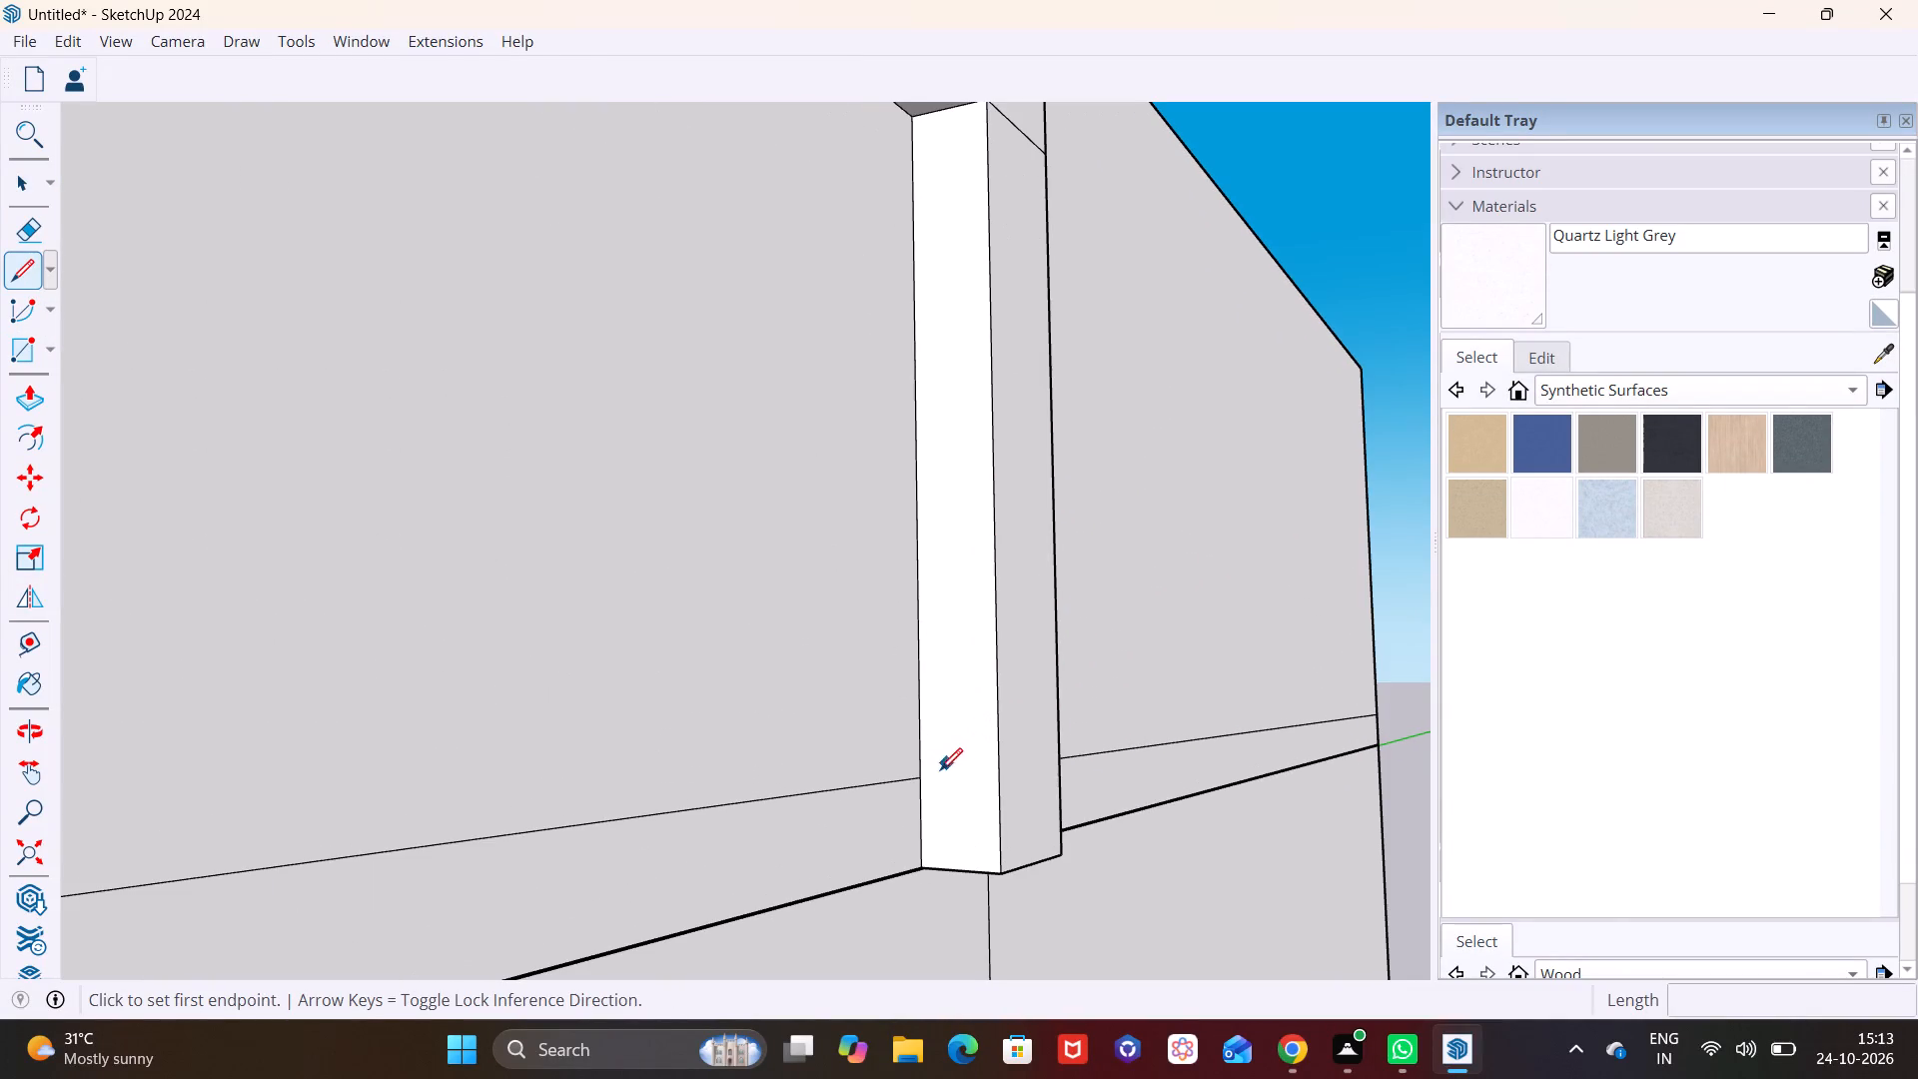
{"action": "left_click", "coordinate": [919, 780]}
{"action": "left_click", "coordinate": [1000, 783]}
Pull the lower inner face of the adjacent facade's post along the floor band to just short of the building corner.
{"action": "key", "text": "space"}
{"action": "left_click", "coordinate": [956, 806]}
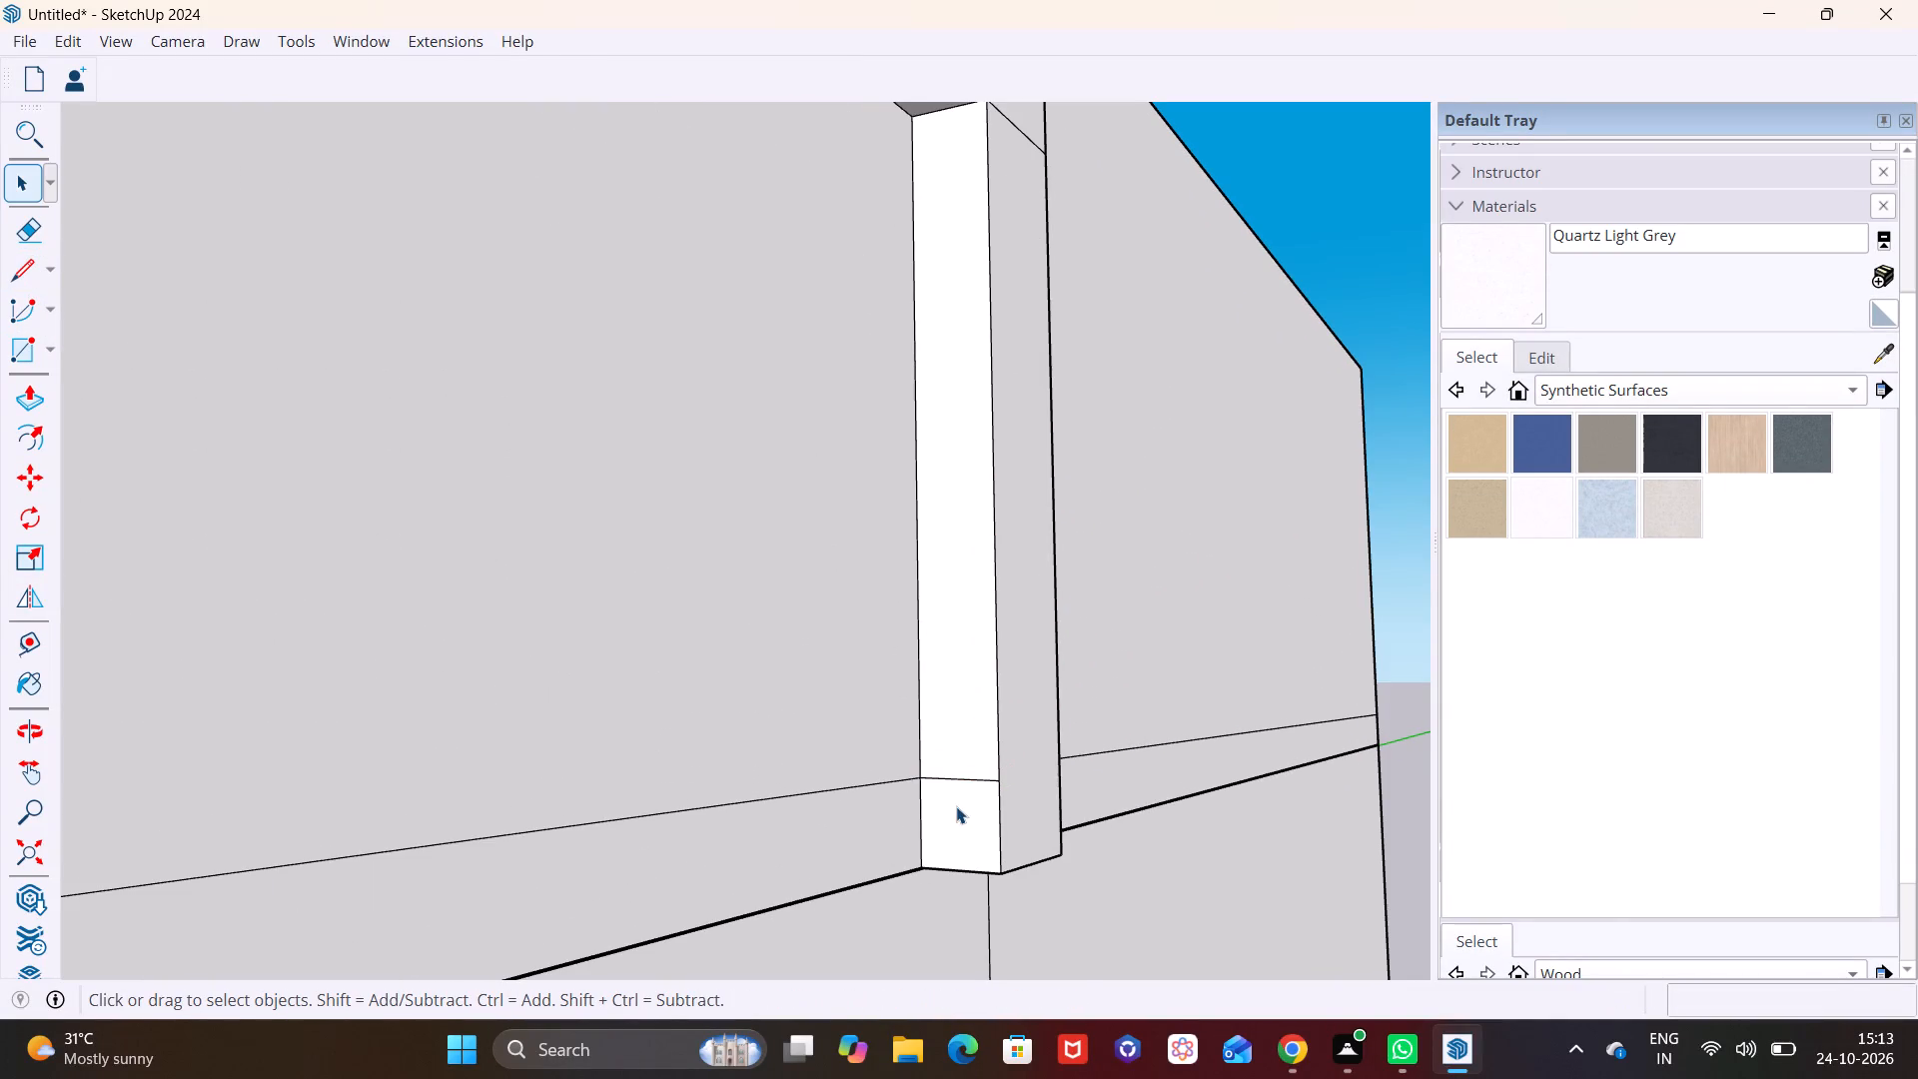
{"action": "left_click", "coordinate": [32, 374]}
{"action": "left_click", "coordinate": [32, 395]}
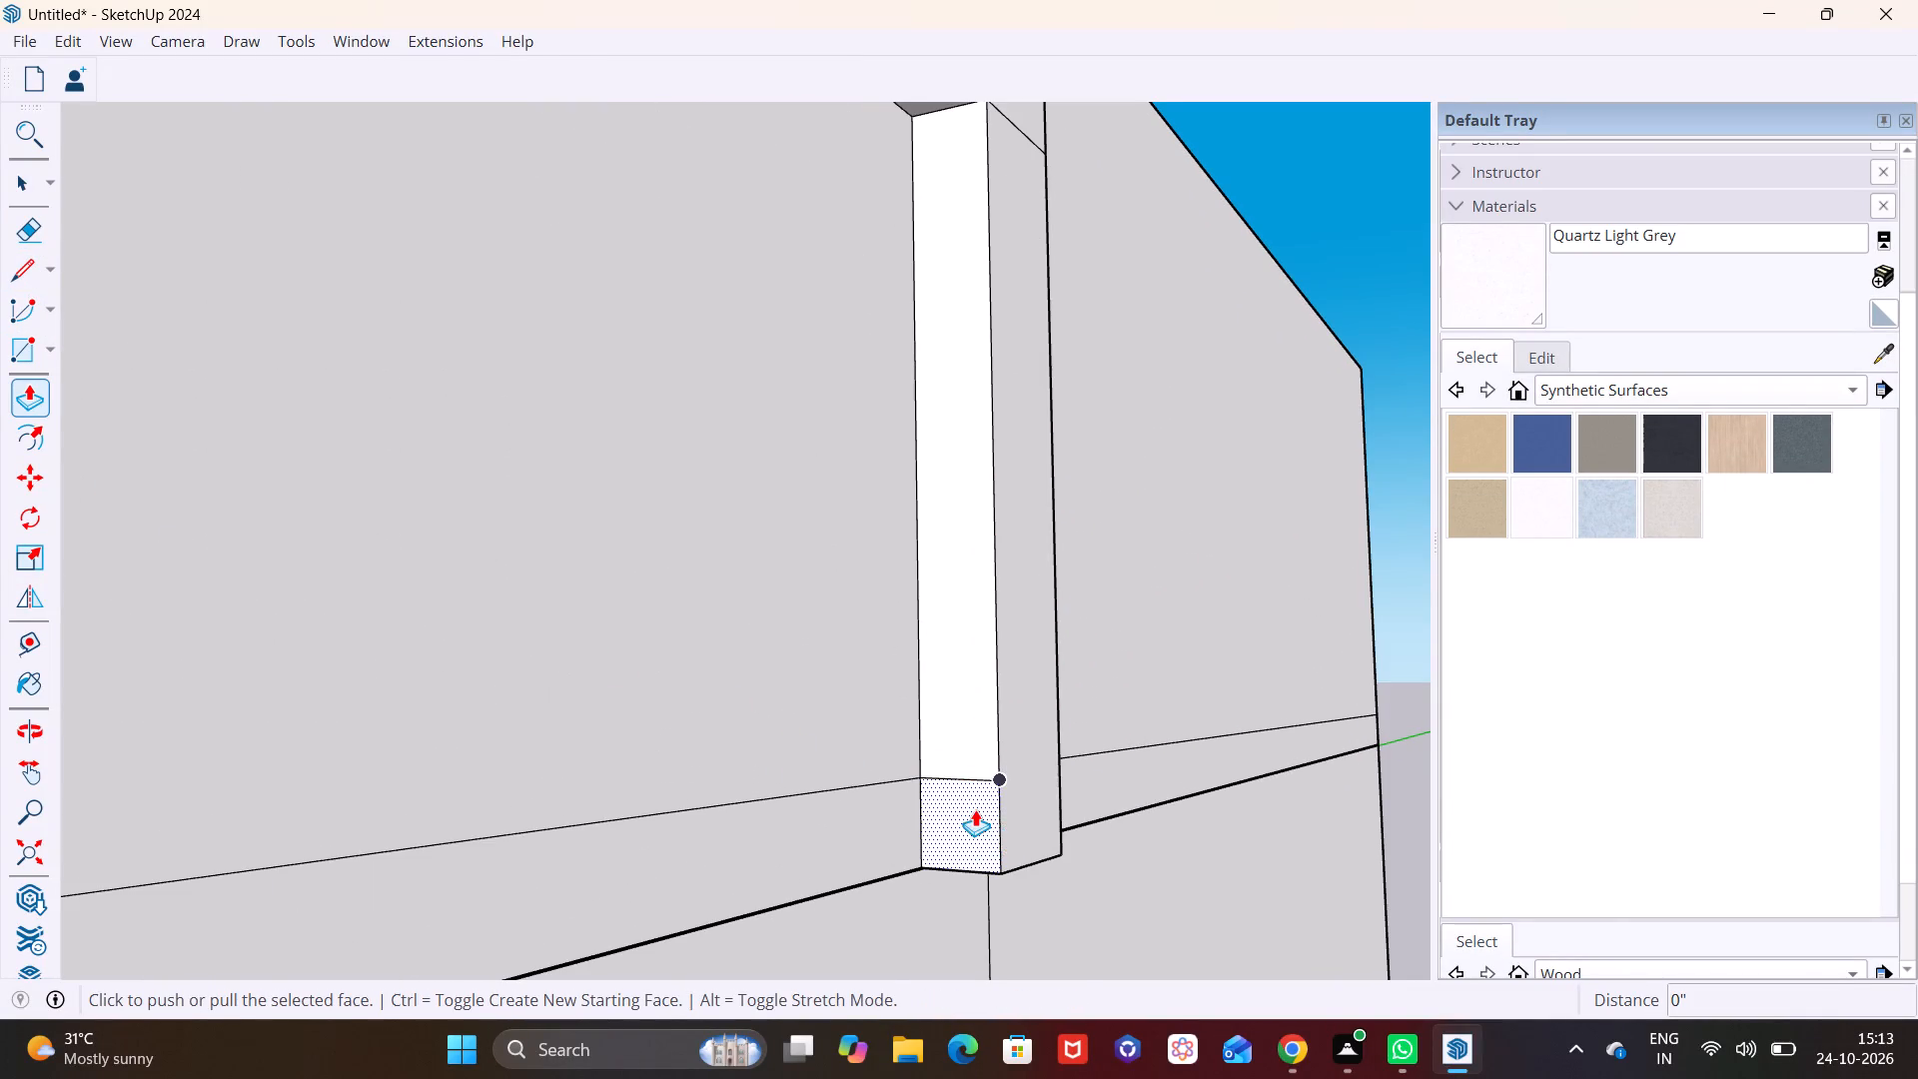
{"action": "left_click_drag", "start_coordinate": [975, 809], "coordinate": [458, 811]}
{"action": "scroll", "coordinate": [510, 802], "scroll_direction": "down", "scroll_amount": 8}
{"action": "middle_click_drag", "start_coordinate": [491, 806], "coordinate": [1221, 605], "text": "shift"}
{"action": "left_click_drag", "start_coordinate": [1239, 665], "coordinate": [1241, 665]}
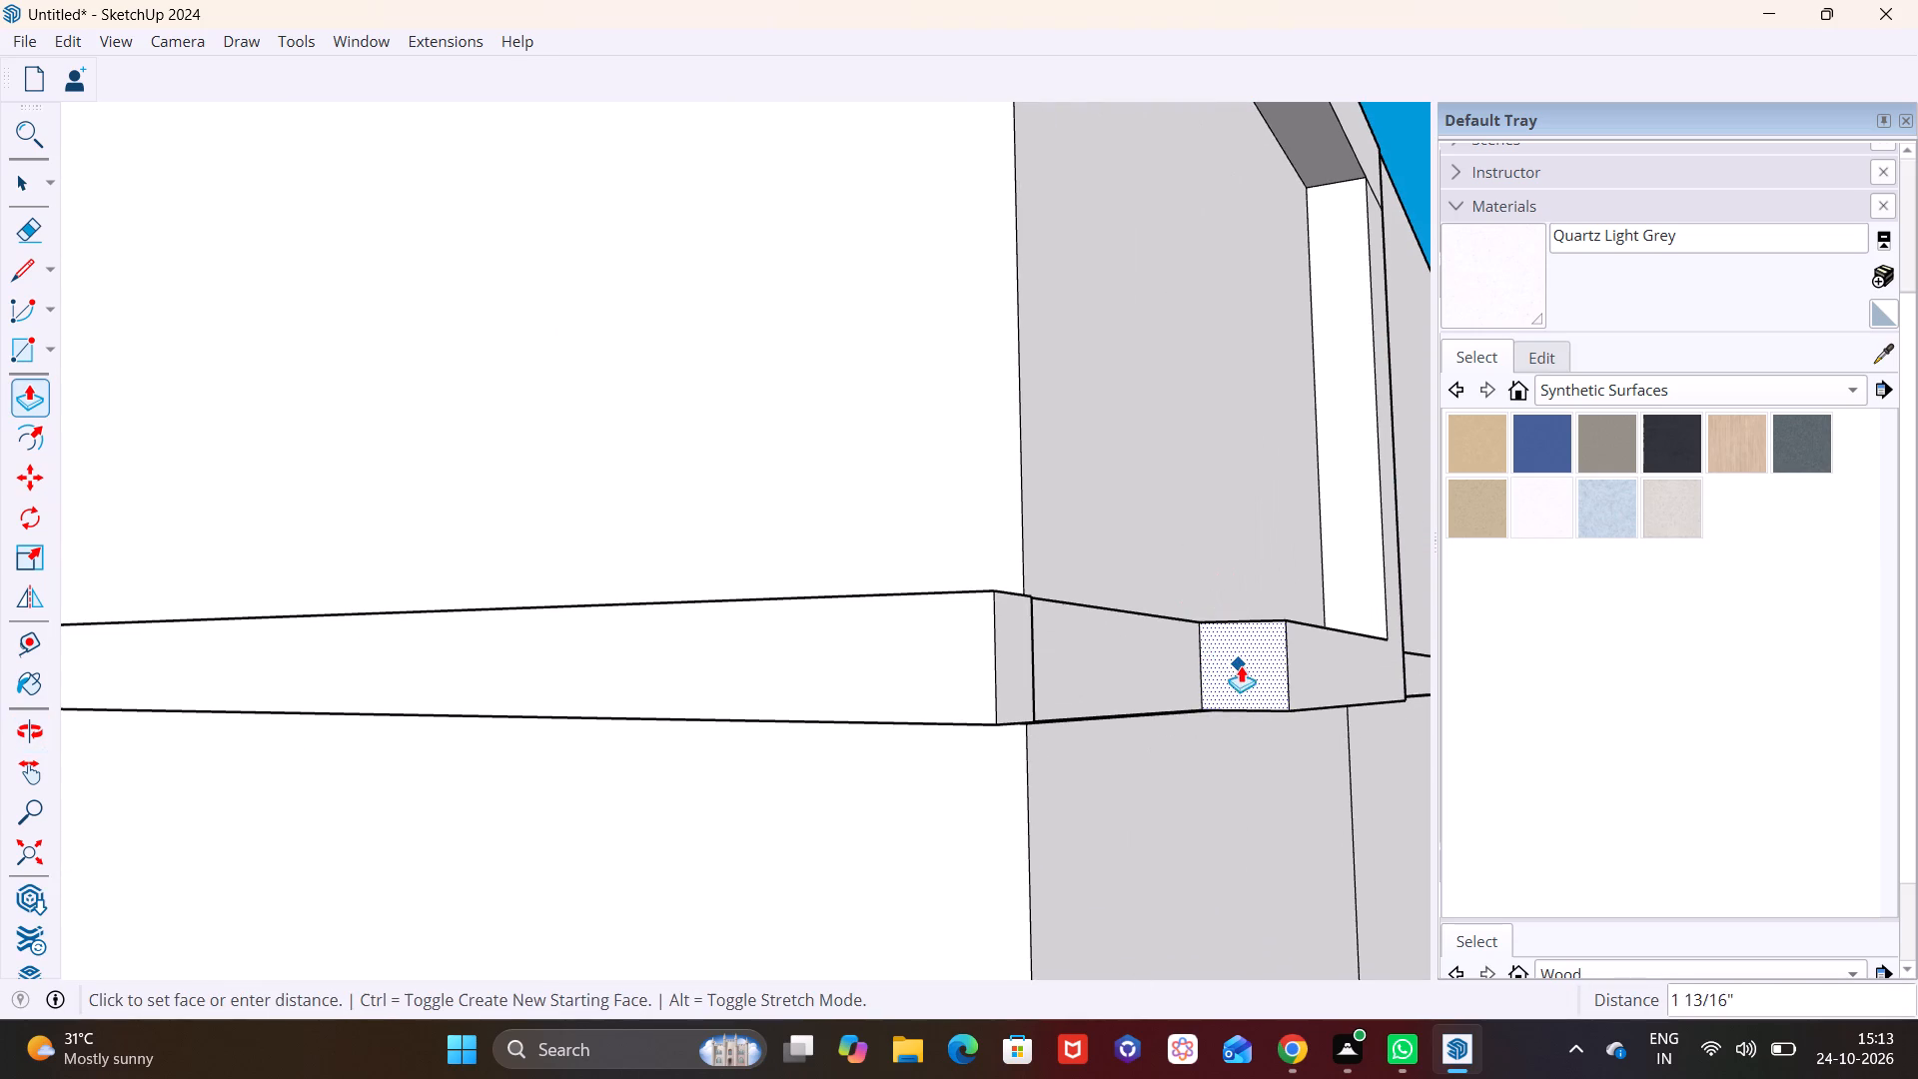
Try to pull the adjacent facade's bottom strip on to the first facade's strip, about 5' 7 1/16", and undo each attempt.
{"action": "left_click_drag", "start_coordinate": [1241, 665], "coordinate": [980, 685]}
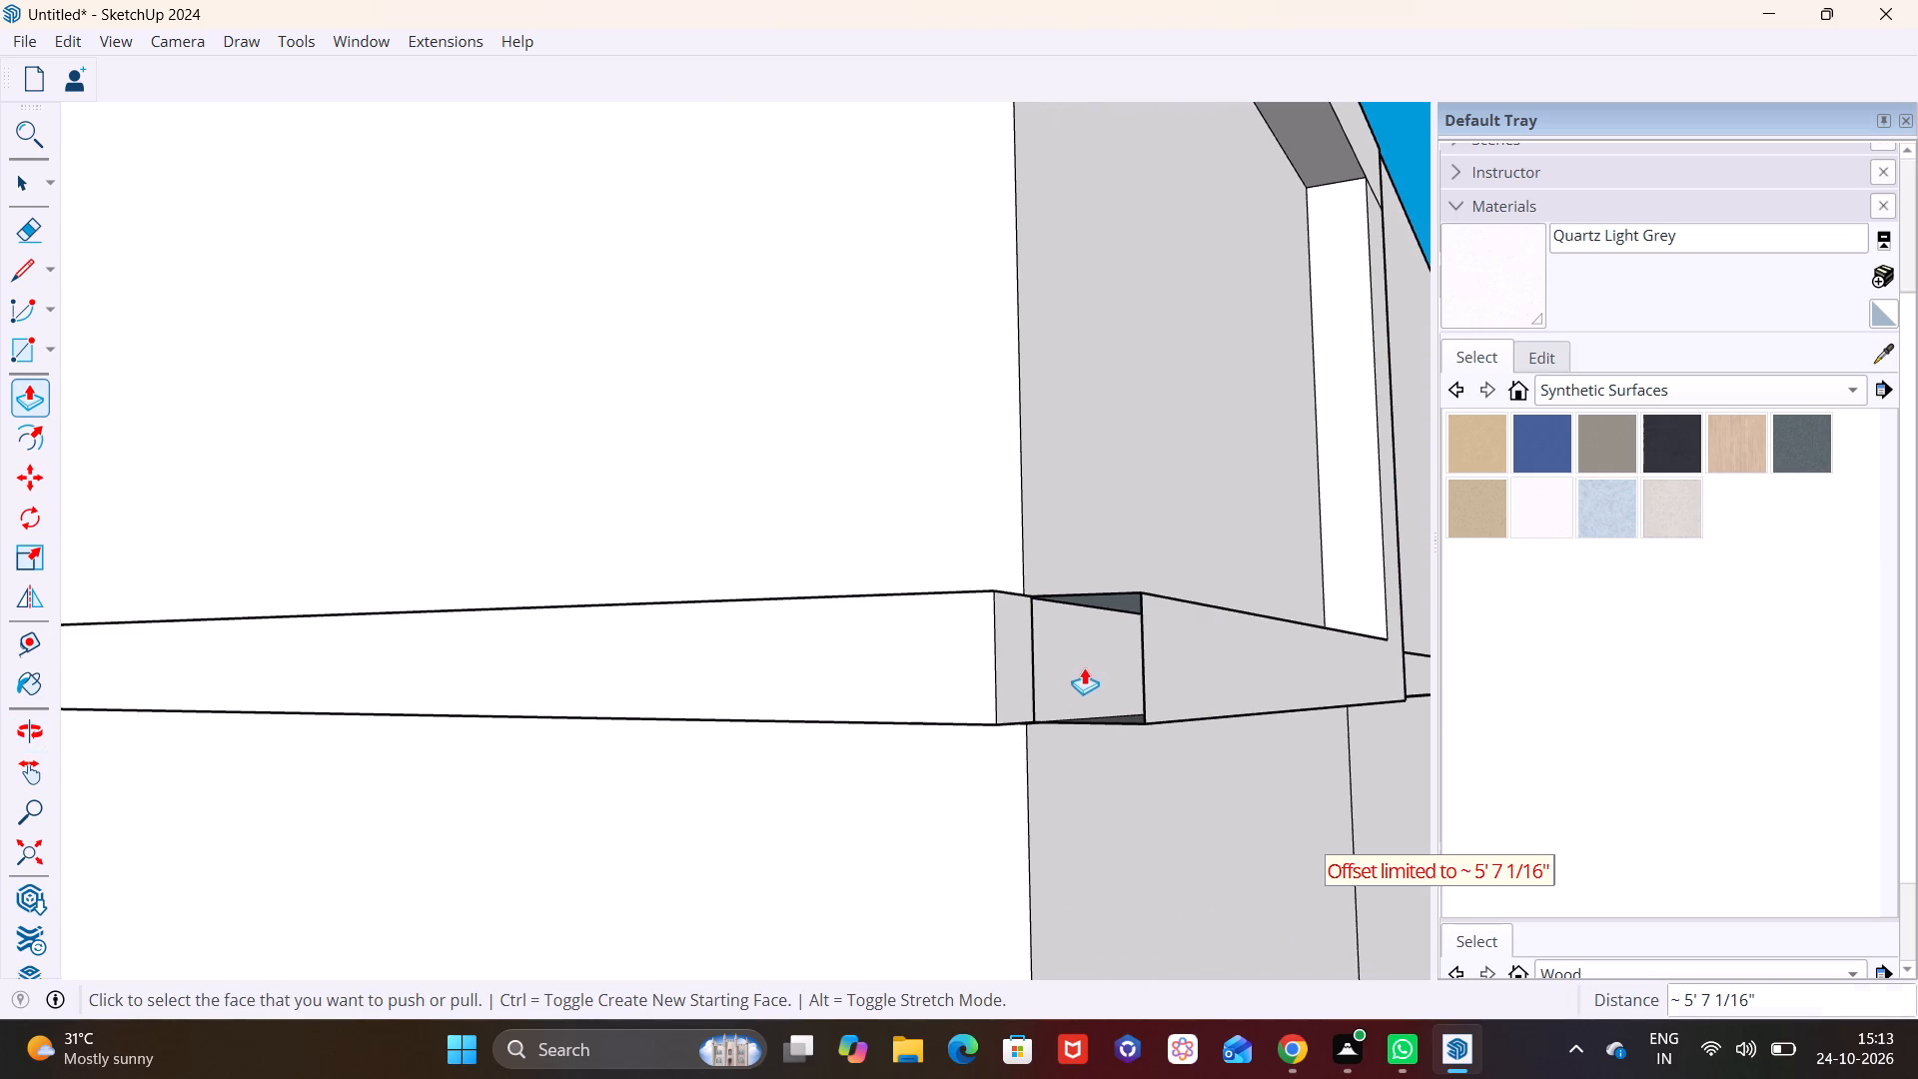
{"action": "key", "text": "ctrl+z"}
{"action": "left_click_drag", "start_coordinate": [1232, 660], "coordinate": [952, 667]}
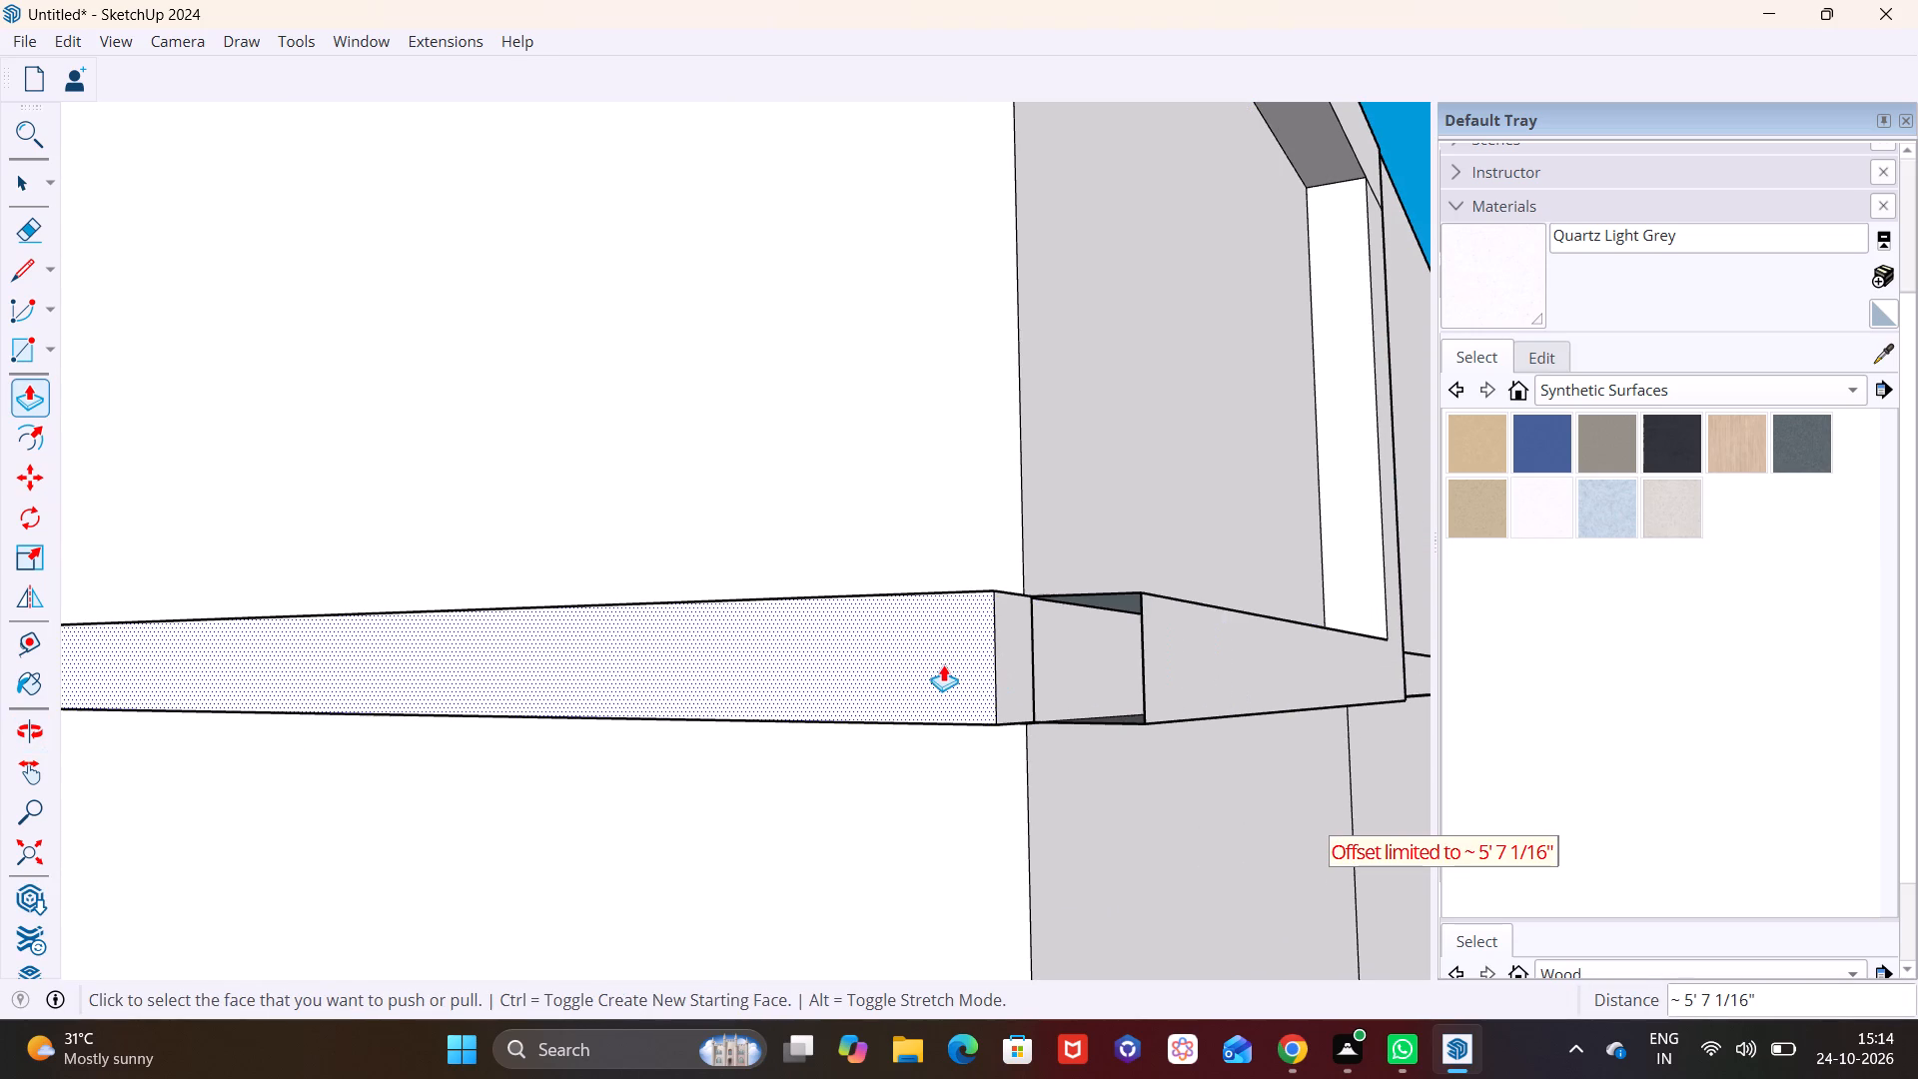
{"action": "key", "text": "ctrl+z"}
Extend the end face of the adjacent facade's bottom strip in short pulls up to the building corner.
{"action": "left_click_drag", "start_coordinate": [1232, 661], "coordinate": [1111, 680]}
{"action": "left_click", "coordinate": [1109, 678]}
{"action": "left_click_drag", "start_coordinate": [1127, 661], "coordinate": [1105, 668]}
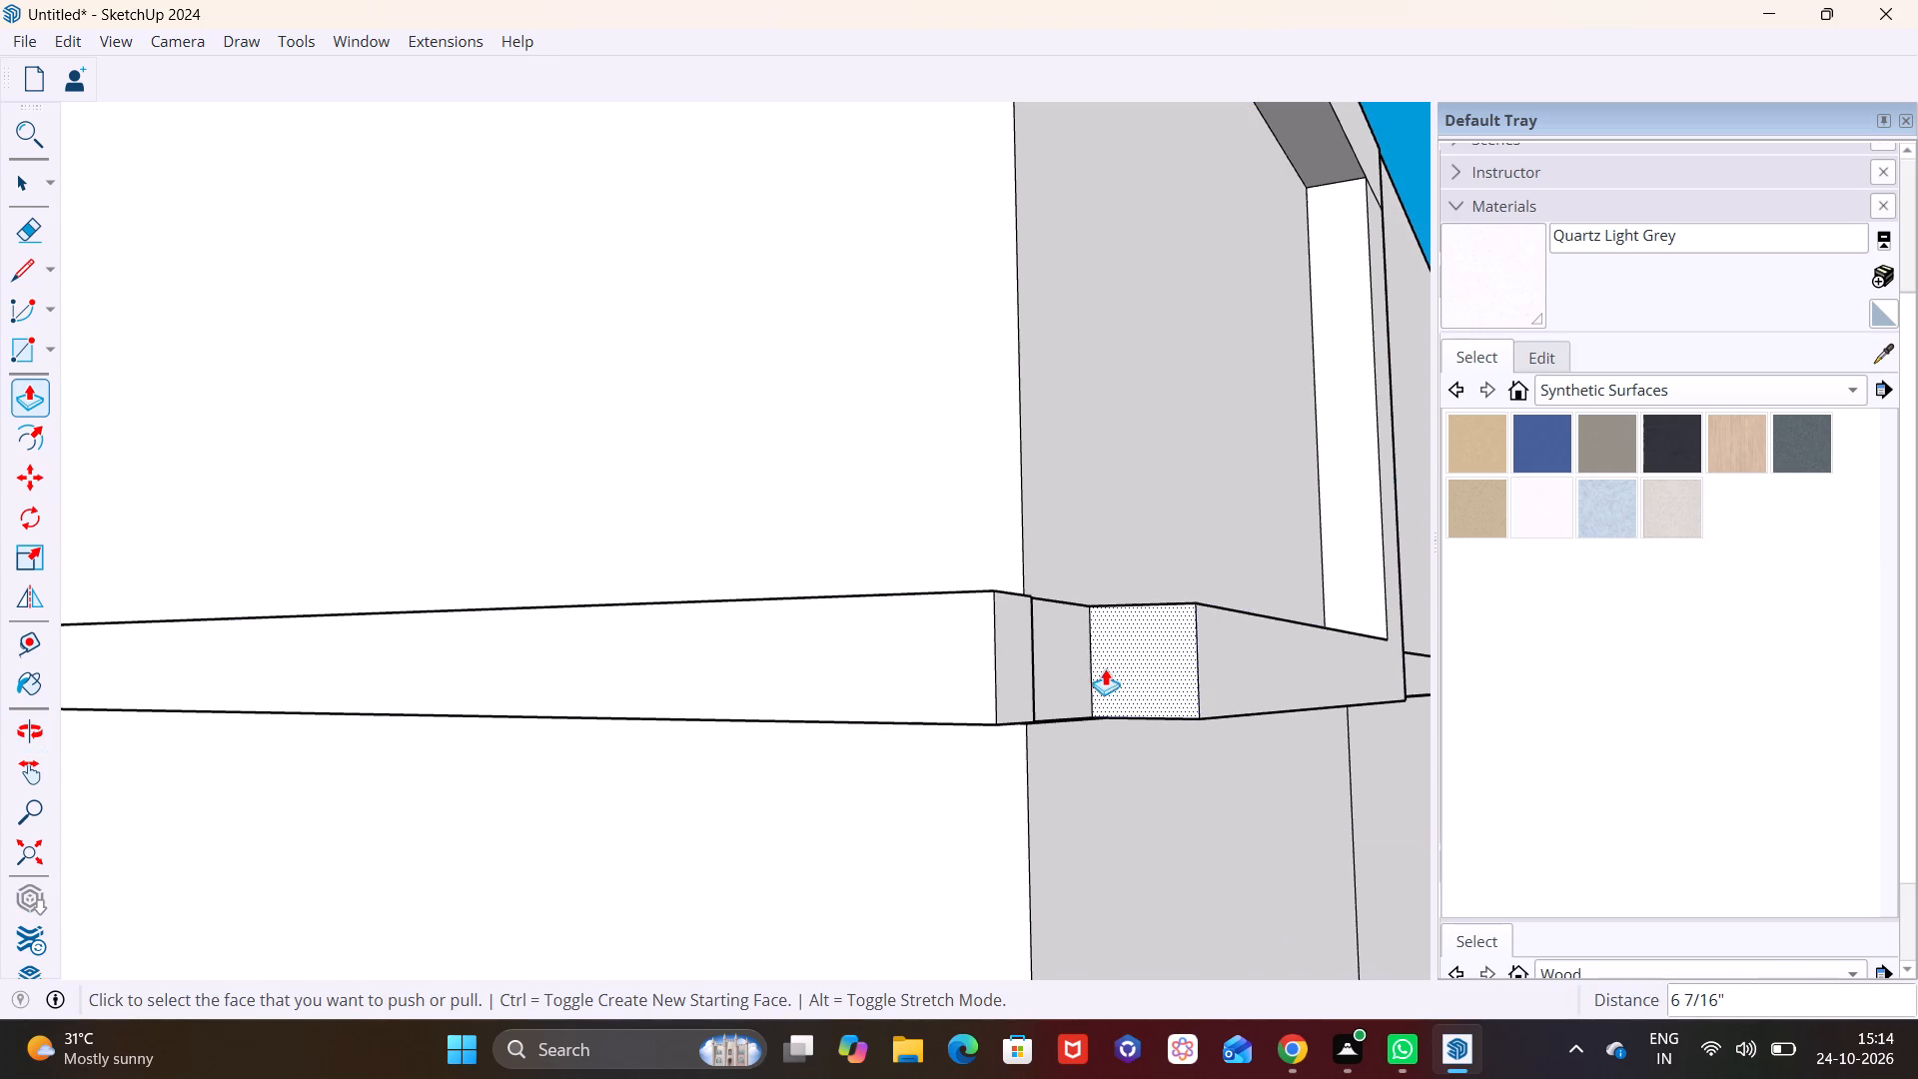
{"action": "left_click_drag", "start_coordinate": [1105, 668], "coordinate": [1038, 673]}
{"action": "middle_click_drag", "start_coordinate": [1157, 661], "coordinate": [1069, 816]}
{"action": "scroll", "coordinate": [1048, 764], "scroll_direction": "up", "scroll_amount": 3}
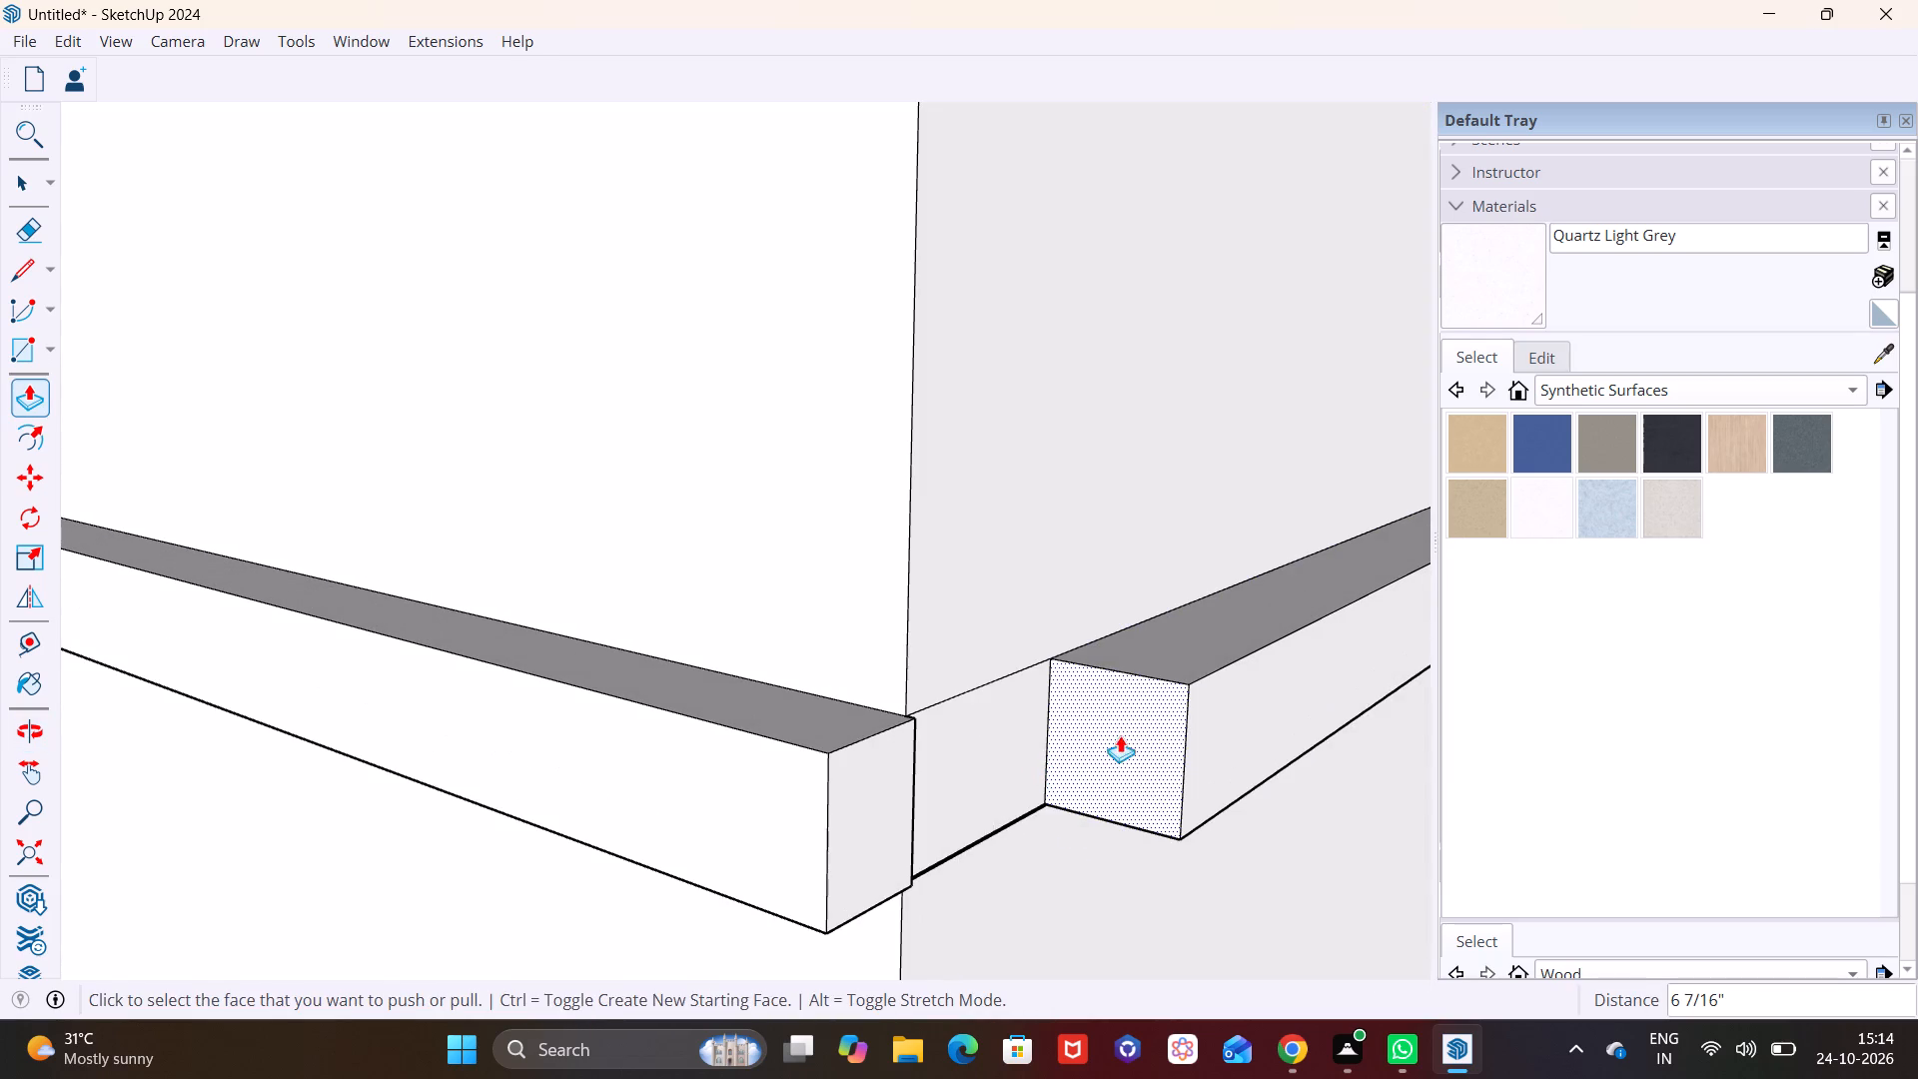
{"action": "left_click_drag", "start_coordinate": [1120, 735], "coordinate": [973, 785]}
Pull the end face of the first facade's bottom strip out flush with the adjacent strip's outer face, closing the corner.
{"action": "left_click", "coordinate": [879, 780]}
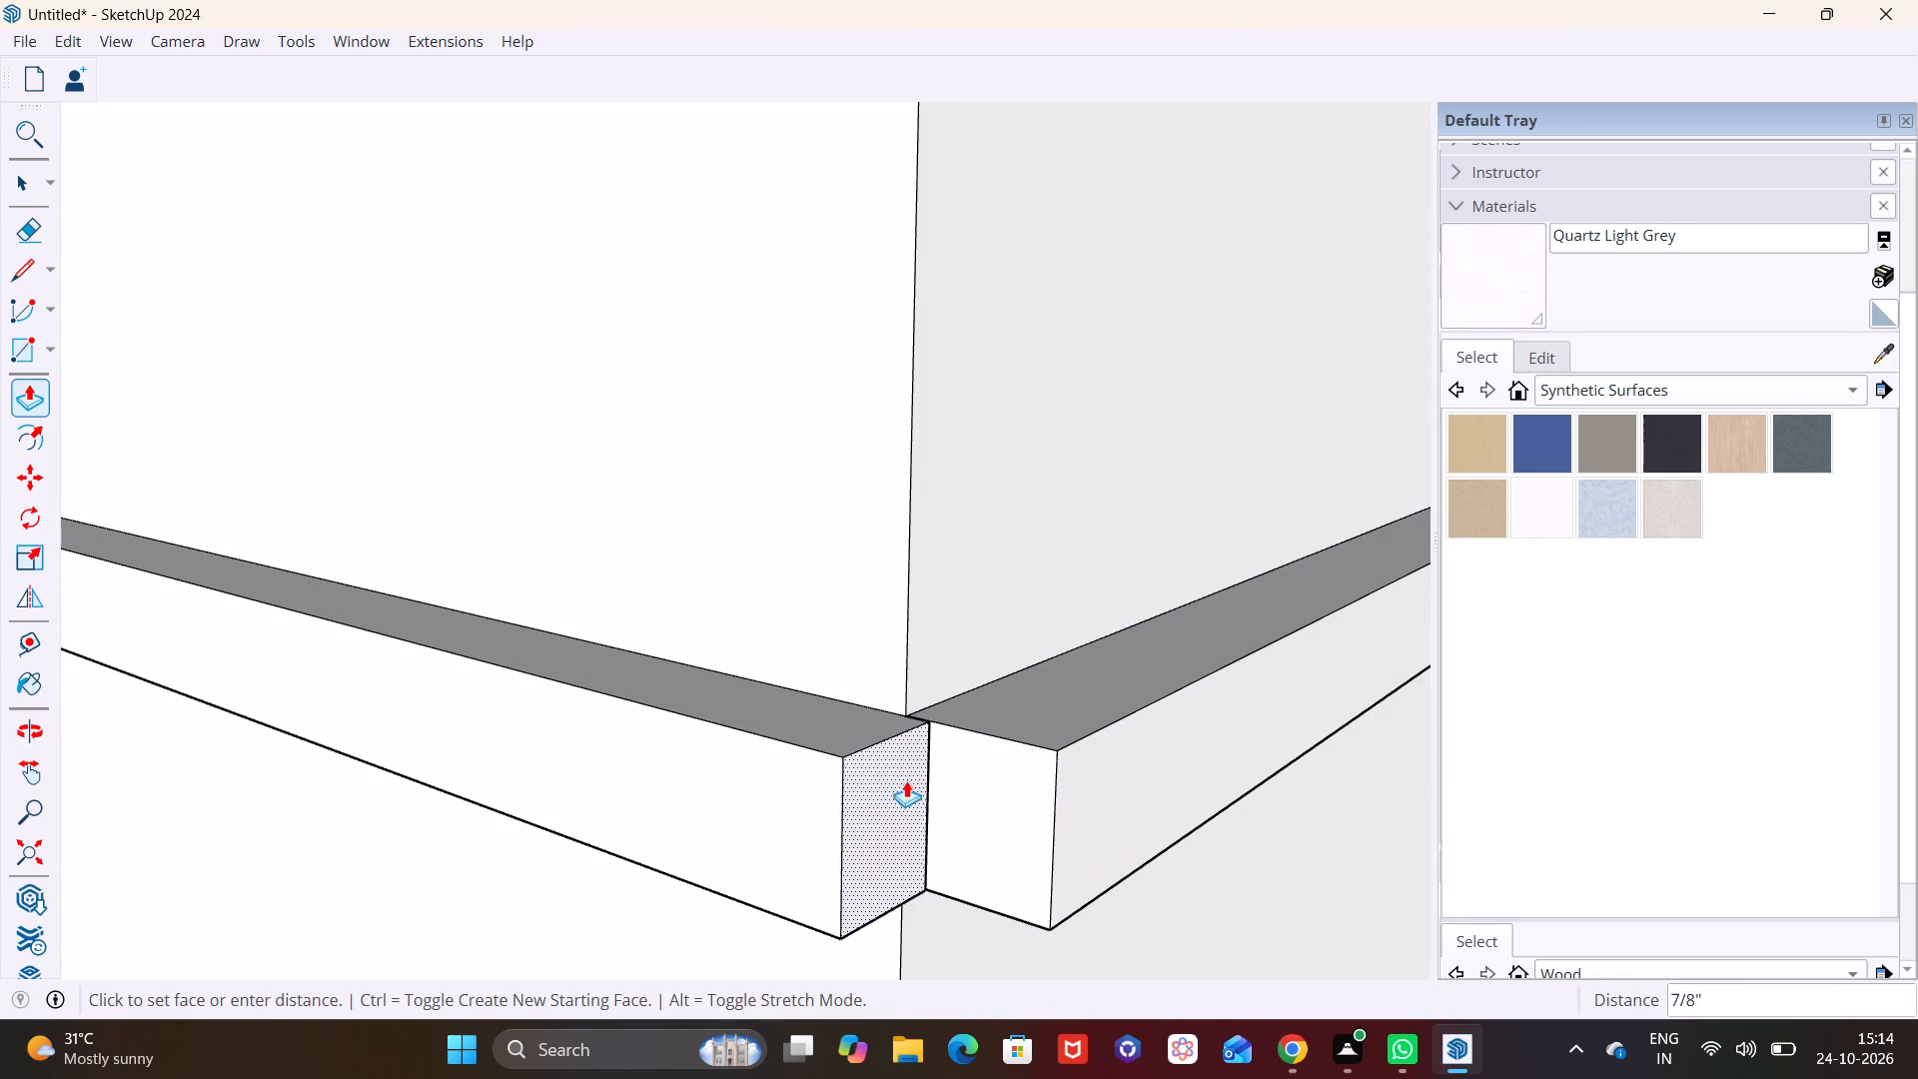
{"action": "left_click", "coordinate": [1107, 717]}
Examine the top-storey corner frame and the whole building from farther away.
{"action": "scroll", "coordinate": [1002, 676], "scroll_direction": "down", "scroll_amount": 2}
{"action": "key", "text": "space"}
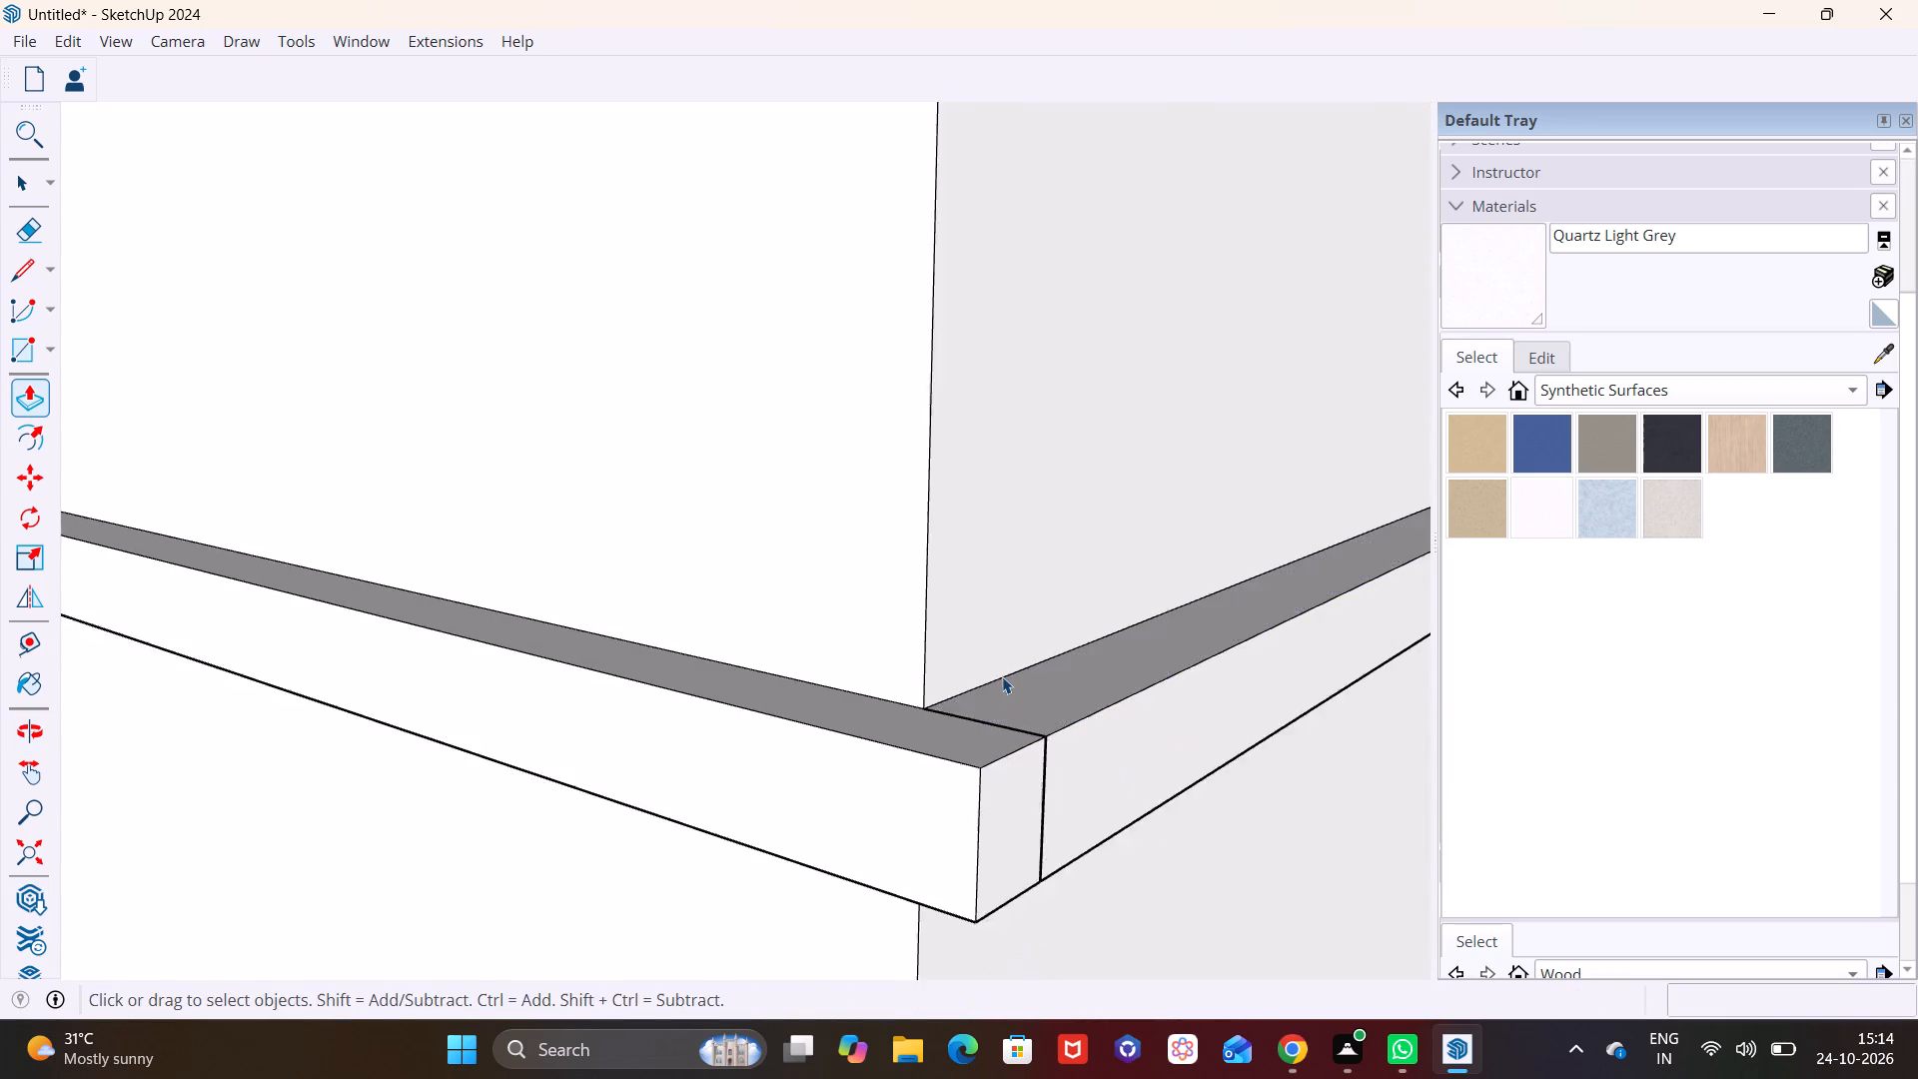
{"action": "scroll", "coordinate": [1002, 676], "scroll_direction": "down", "scroll_amount": 19}
{"action": "middle_click_drag", "start_coordinate": [943, 714], "coordinate": [944, 534]}
{"action": "scroll", "coordinate": [914, 565], "scroll_direction": "down", "scroll_amount": 4}
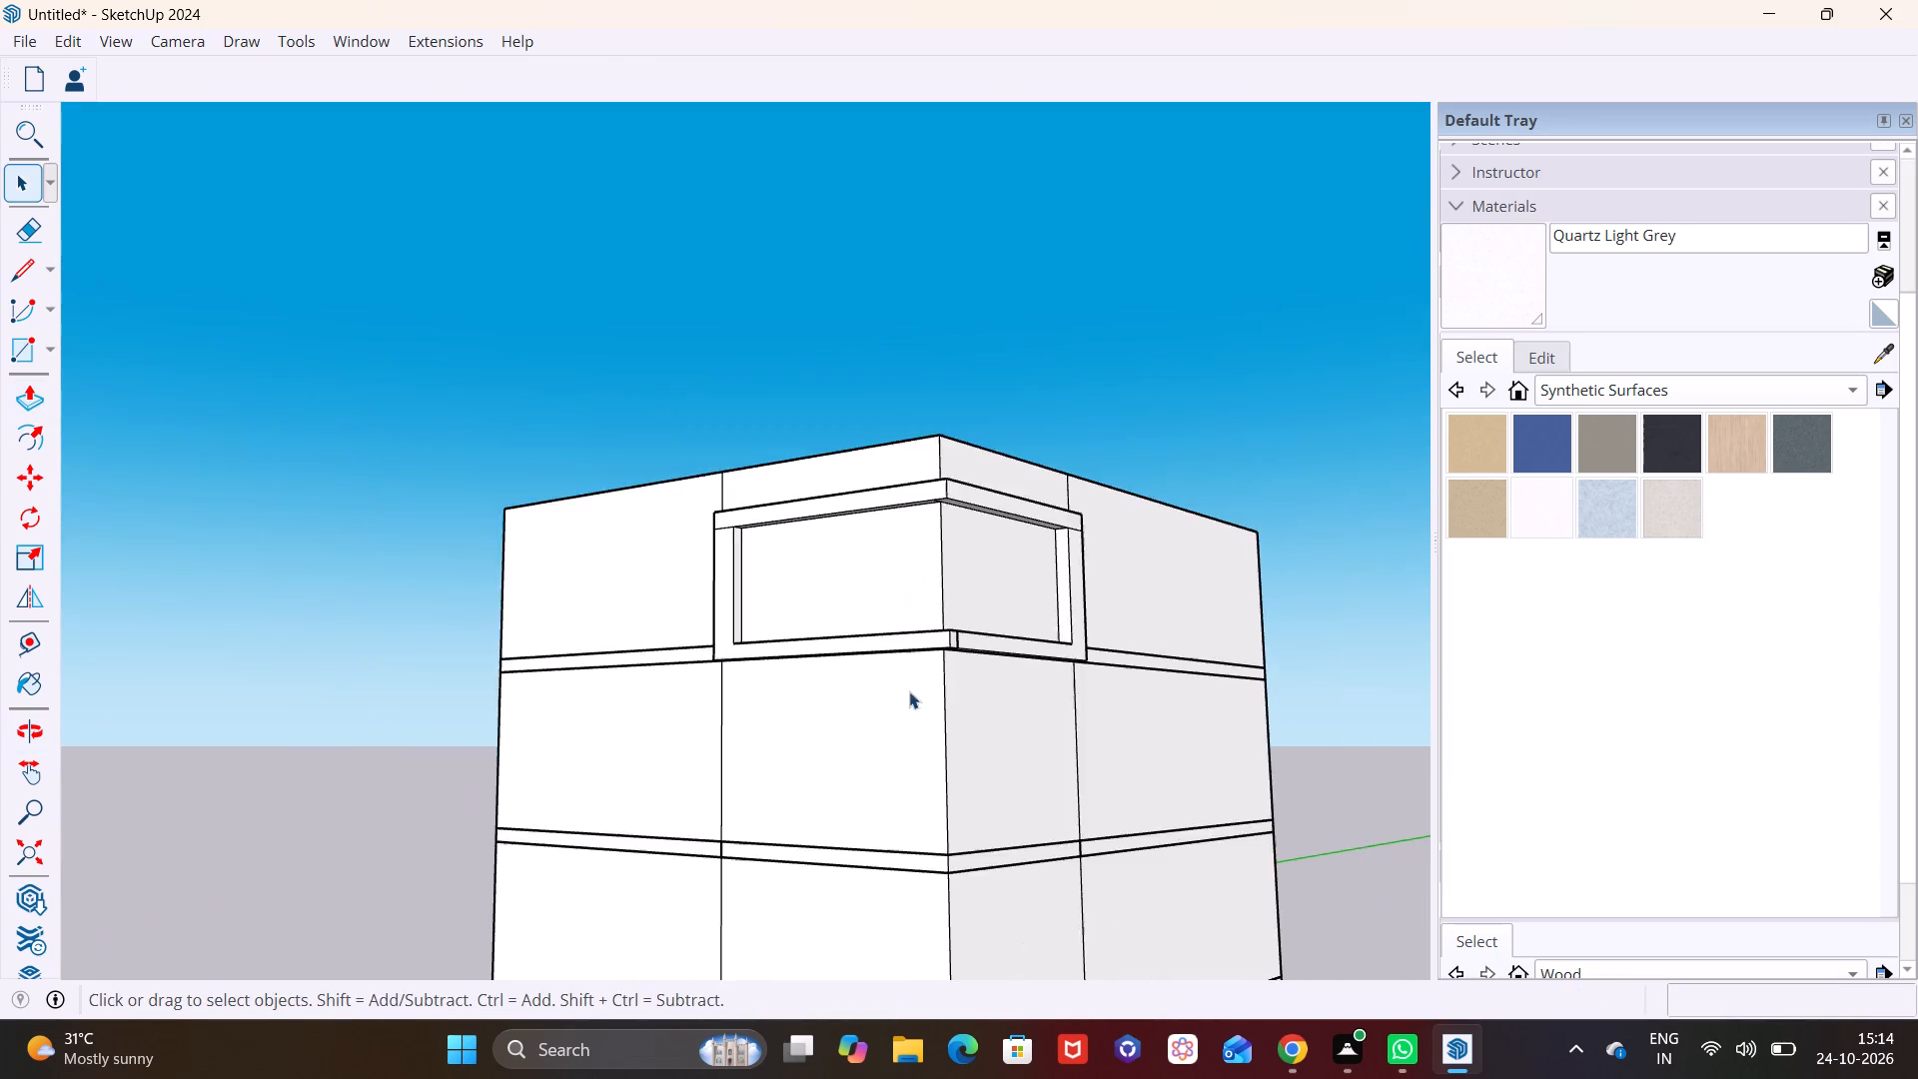
{"action": "scroll", "coordinate": [909, 691], "scroll_direction": "down", "scroll_amount": 9}
{"action": "middle_click_drag", "start_coordinate": [914, 732], "coordinate": [860, 594], "text": "shift"}
{"action": "key", "text": "space"}
{"action": "left_click", "coordinate": [1136, 768]}
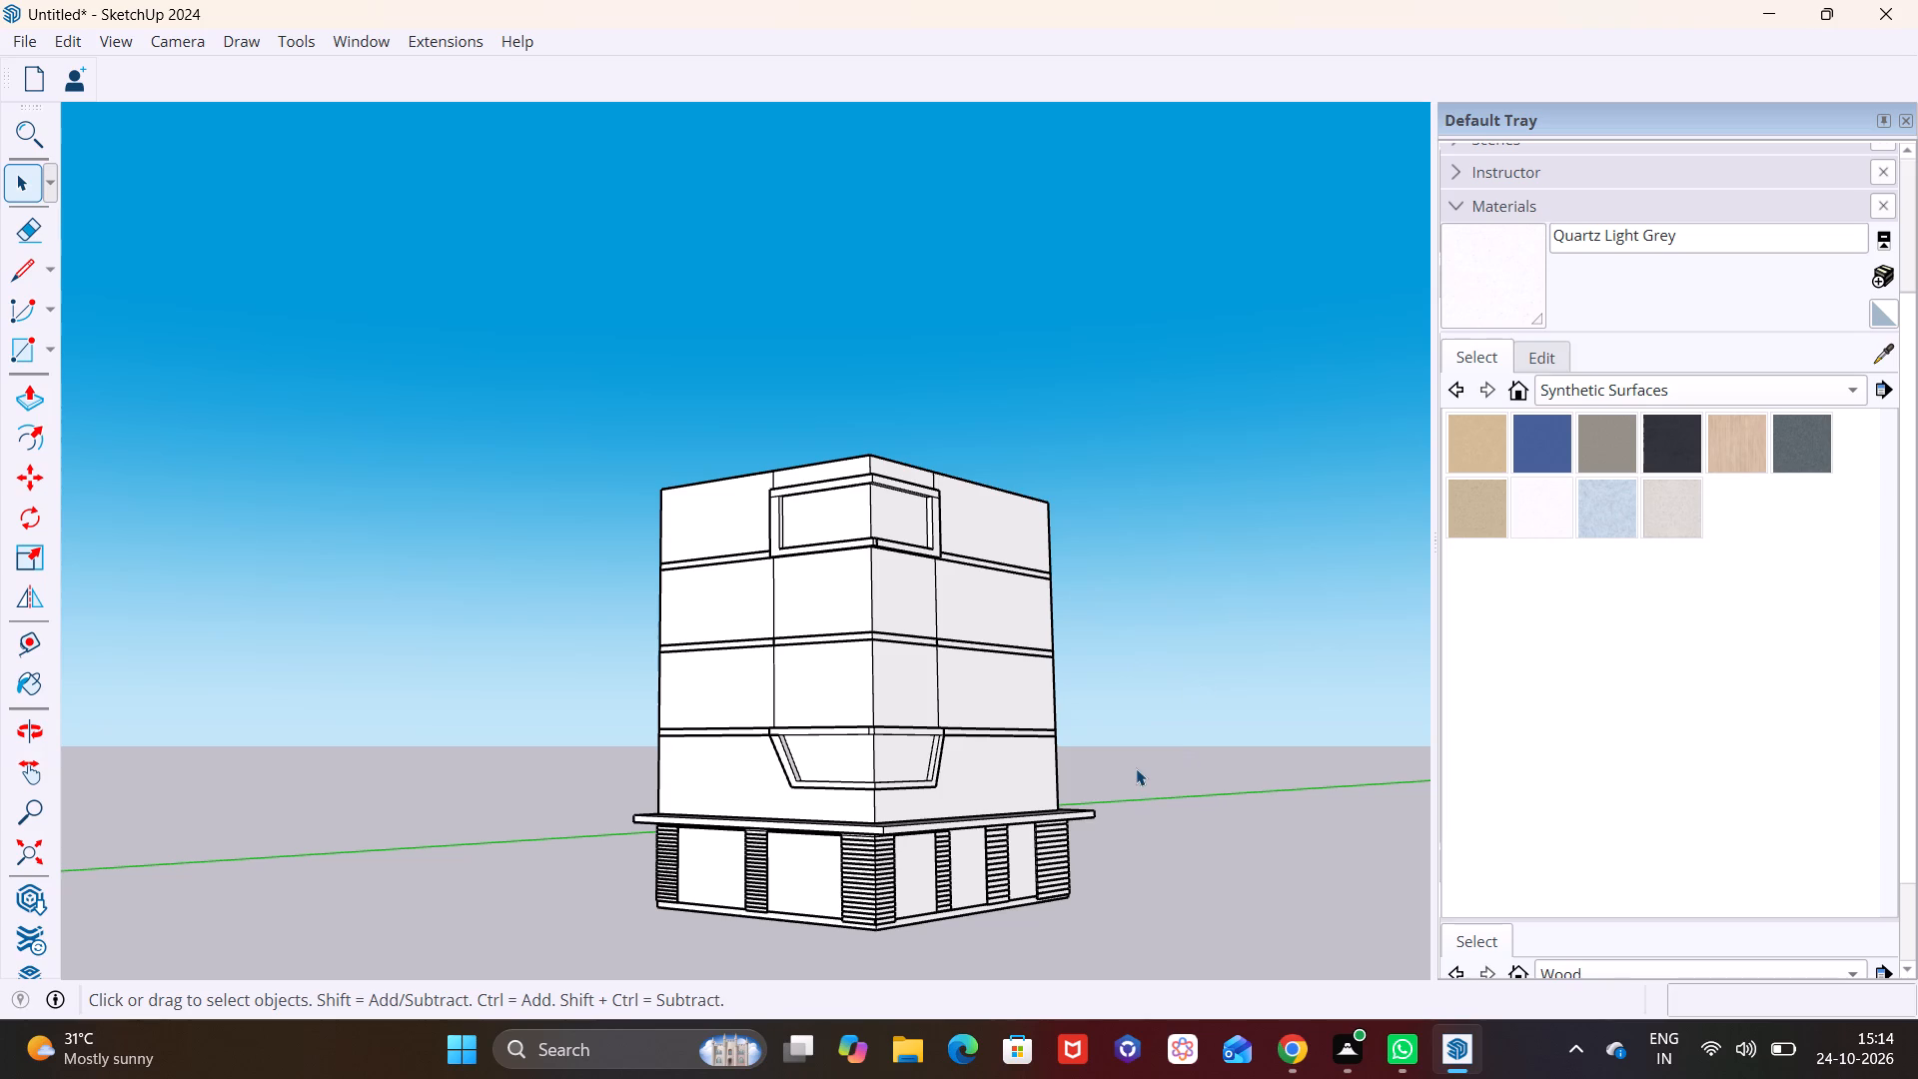
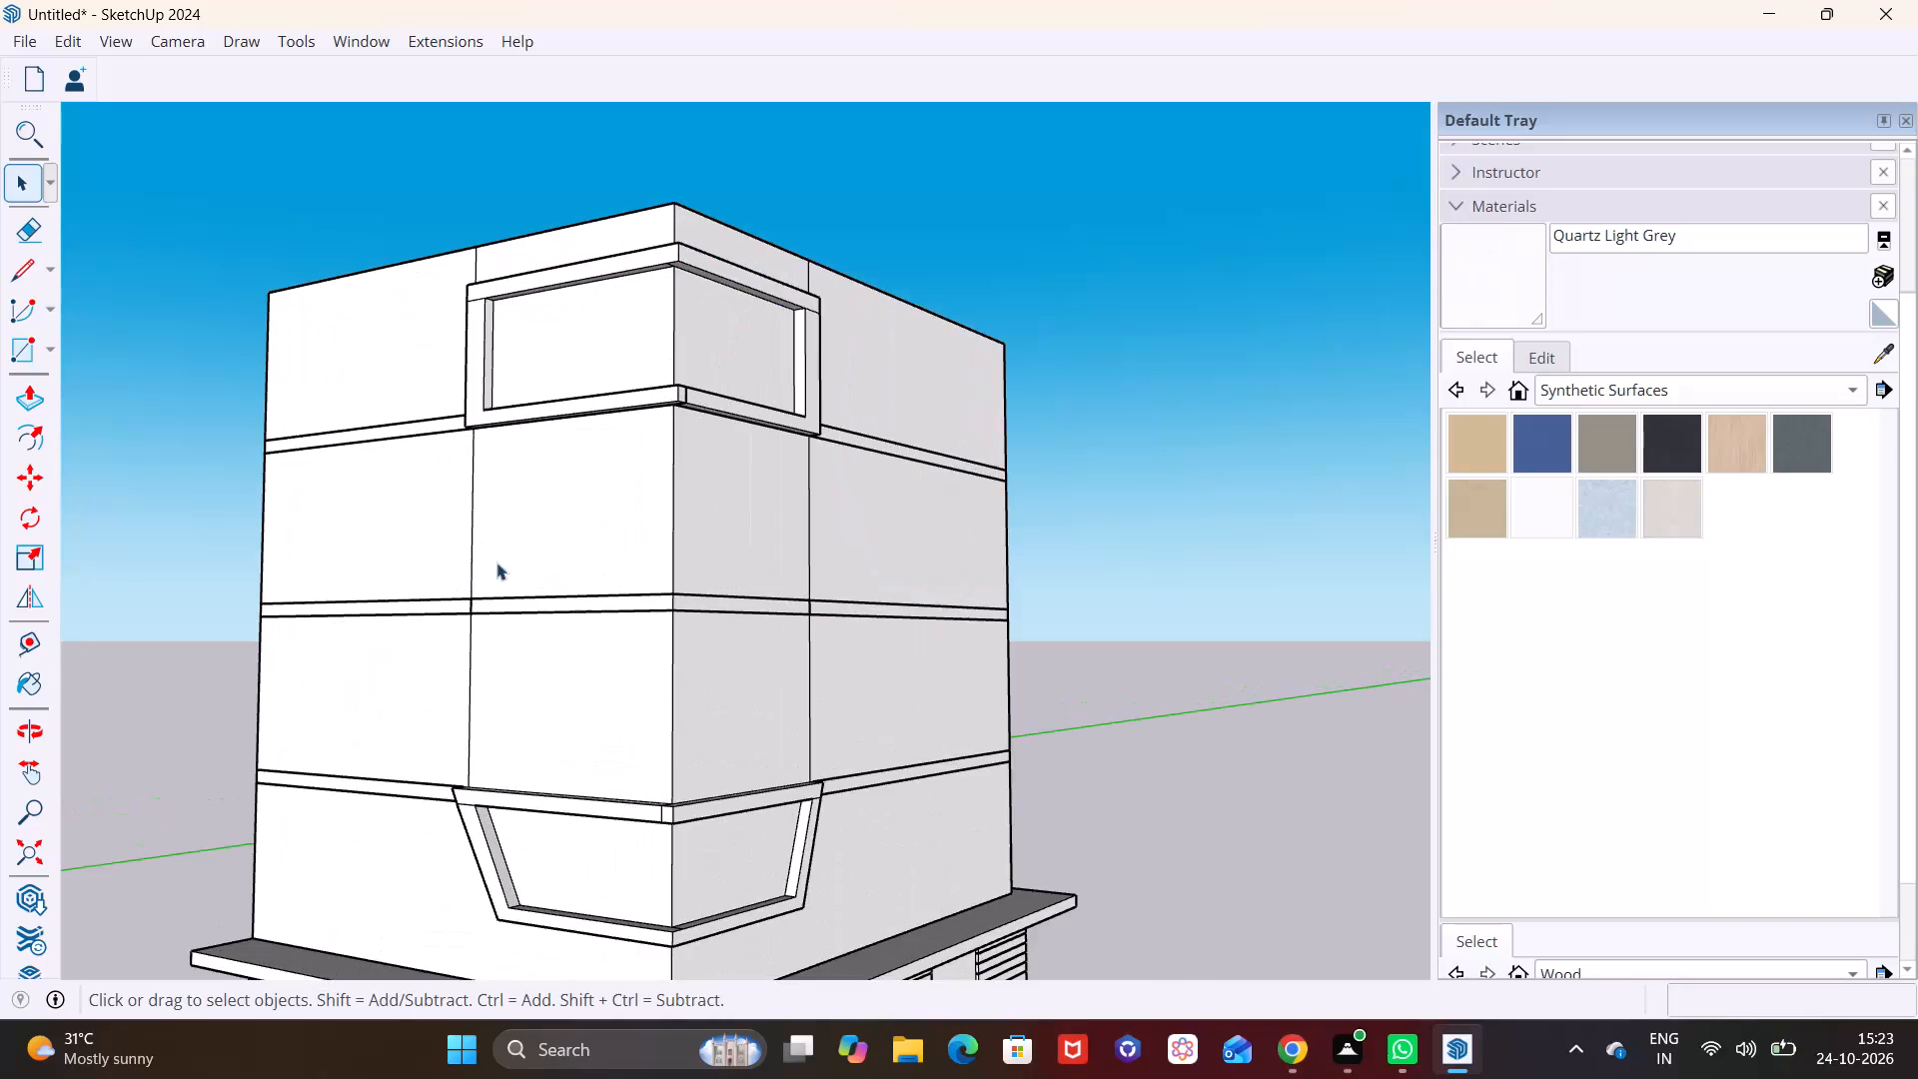
Examine the lower angled corner frame, its corner joint and the surrounding facades from several angles.
{"action": "middle_click_drag", "start_coordinate": [496, 562], "coordinate": [446, 329], "text": "shift"}
{"action": "scroll", "coordinate": [452, 359], "scroll_direction": "up", "scroll_amount": 1, "text": "shift"}
{"action": "scroll", "coordinate": [559, 581], "scroll_direction": "up", "scroll_amount": 2}
{"action": "middle_click_drag", "start_coordinate": [525, 585], "coordinate": [539, 411], "text": "shift"}
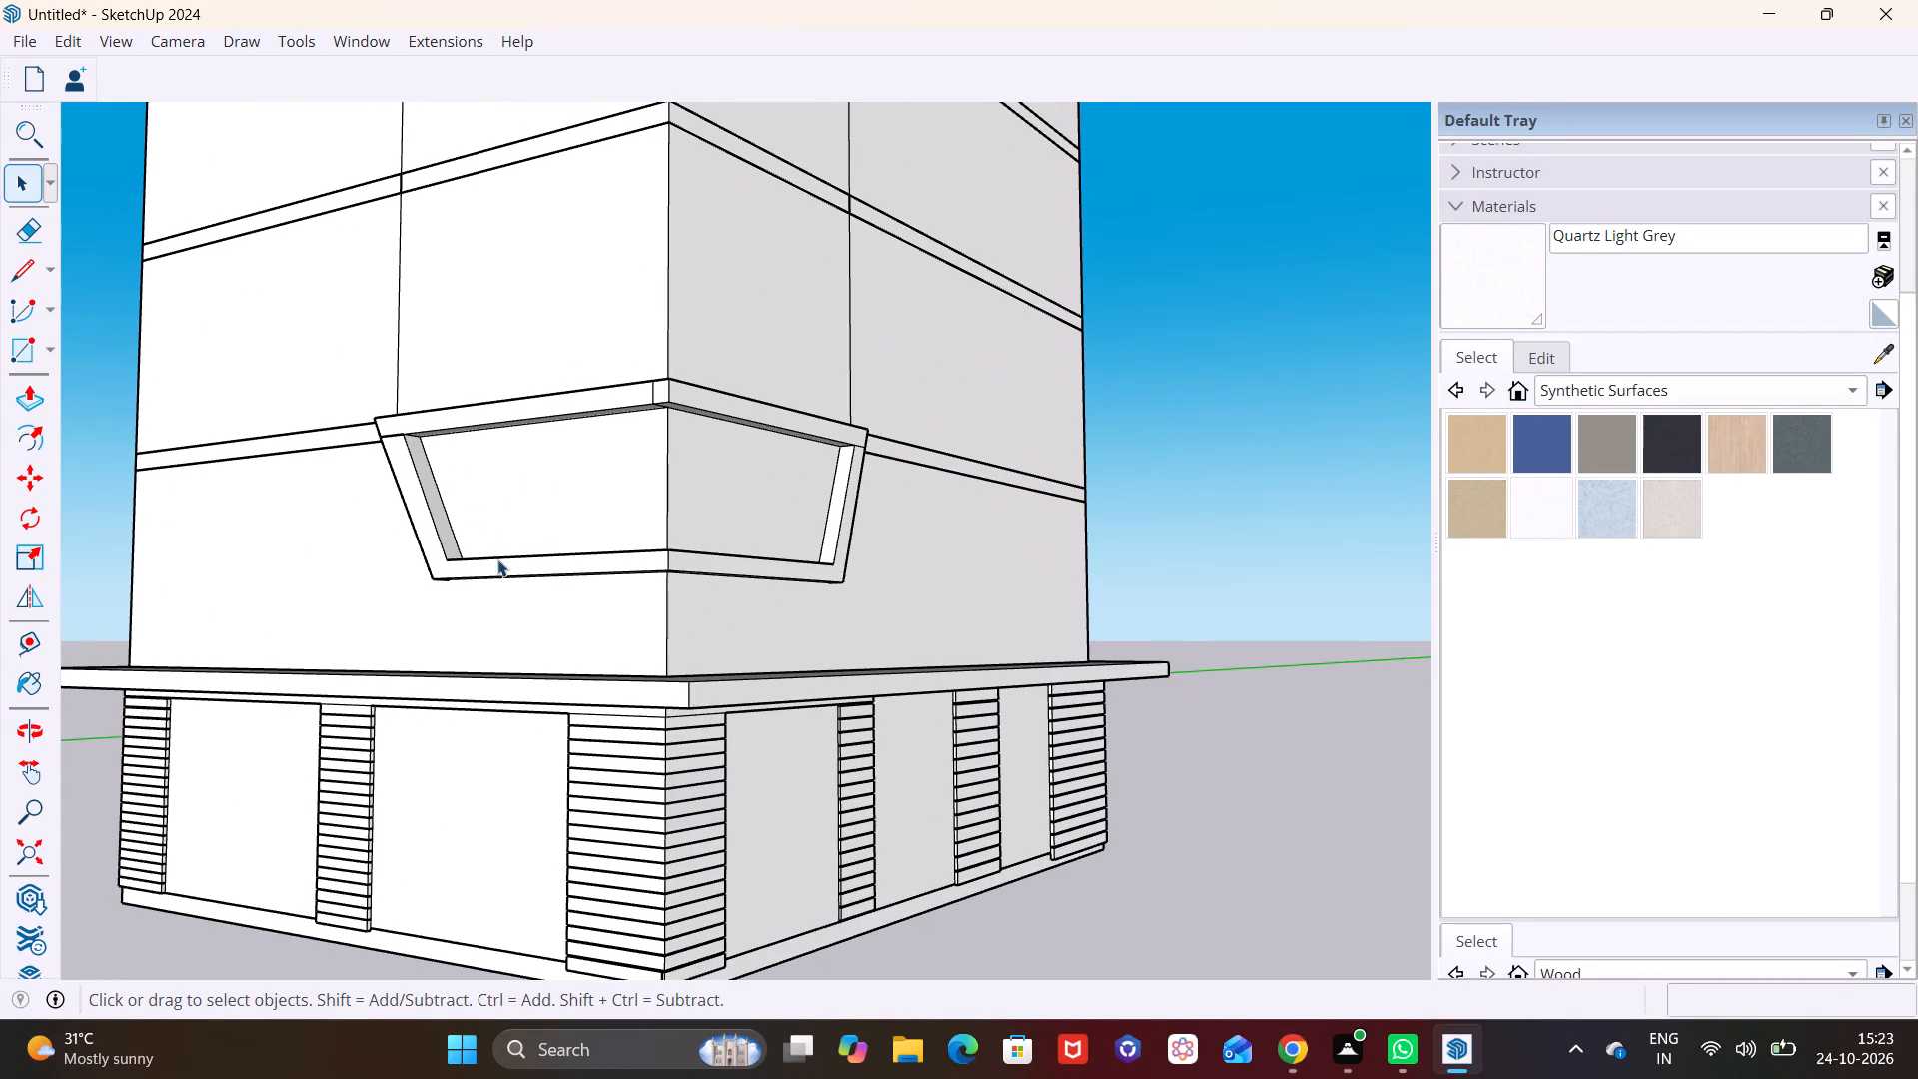
{"action": "scroll", "coordinate": [443, 538], "scroll_direction": "up", "scroll_amount": 1}
{"action": "middle_click_drag", "start_coordinate": [443, 538], "coordinate": [498, 543]}
{"action": "scroll", "coordinate": [447, 502], "scroll_direction": "down", "scroll_amount": 2}
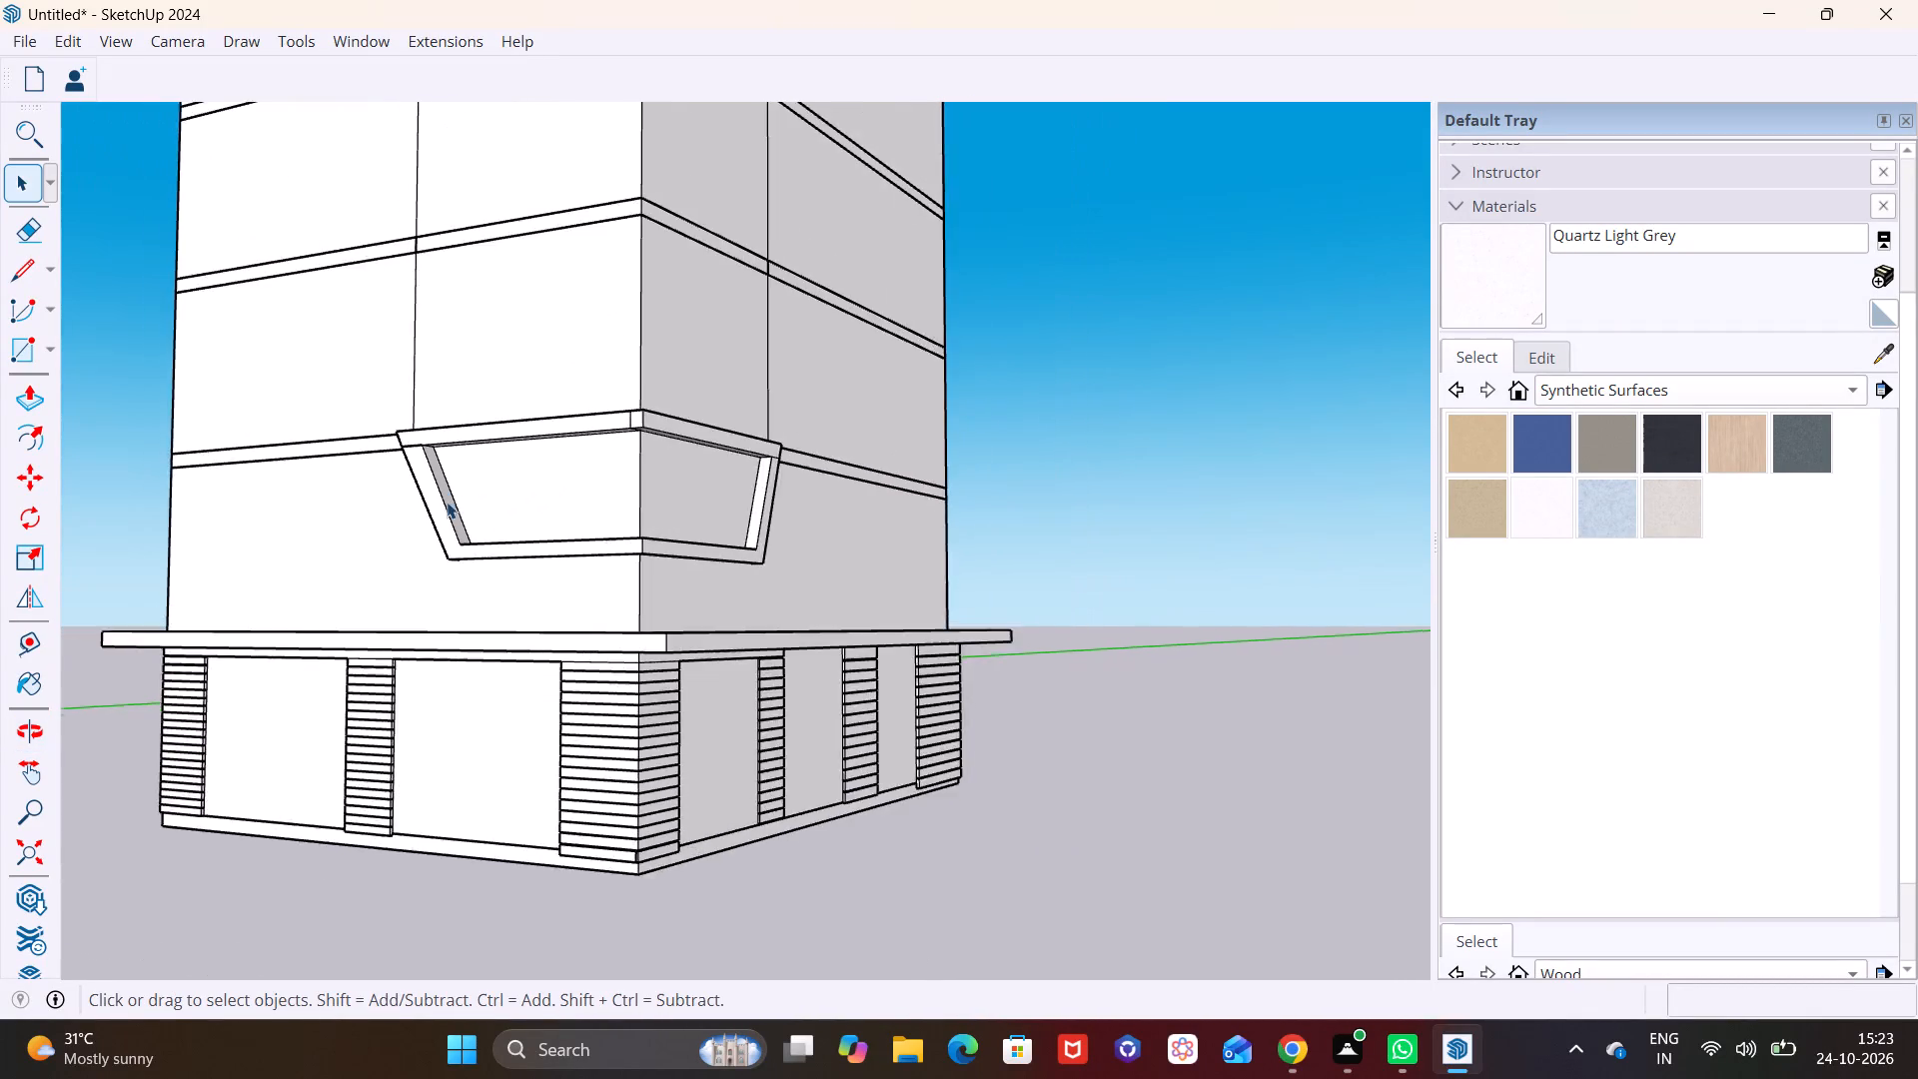
{"action": "scroll", "coordinate": [447, 502], "scroll_direction": "down", "scroll_amount": 5}
{"action": "scroll", "coordinate": [636, 392], "scroll_direction": "up", "scroll_amount": 11}
{"action": "left_click", "coordinate": [617, 501]}
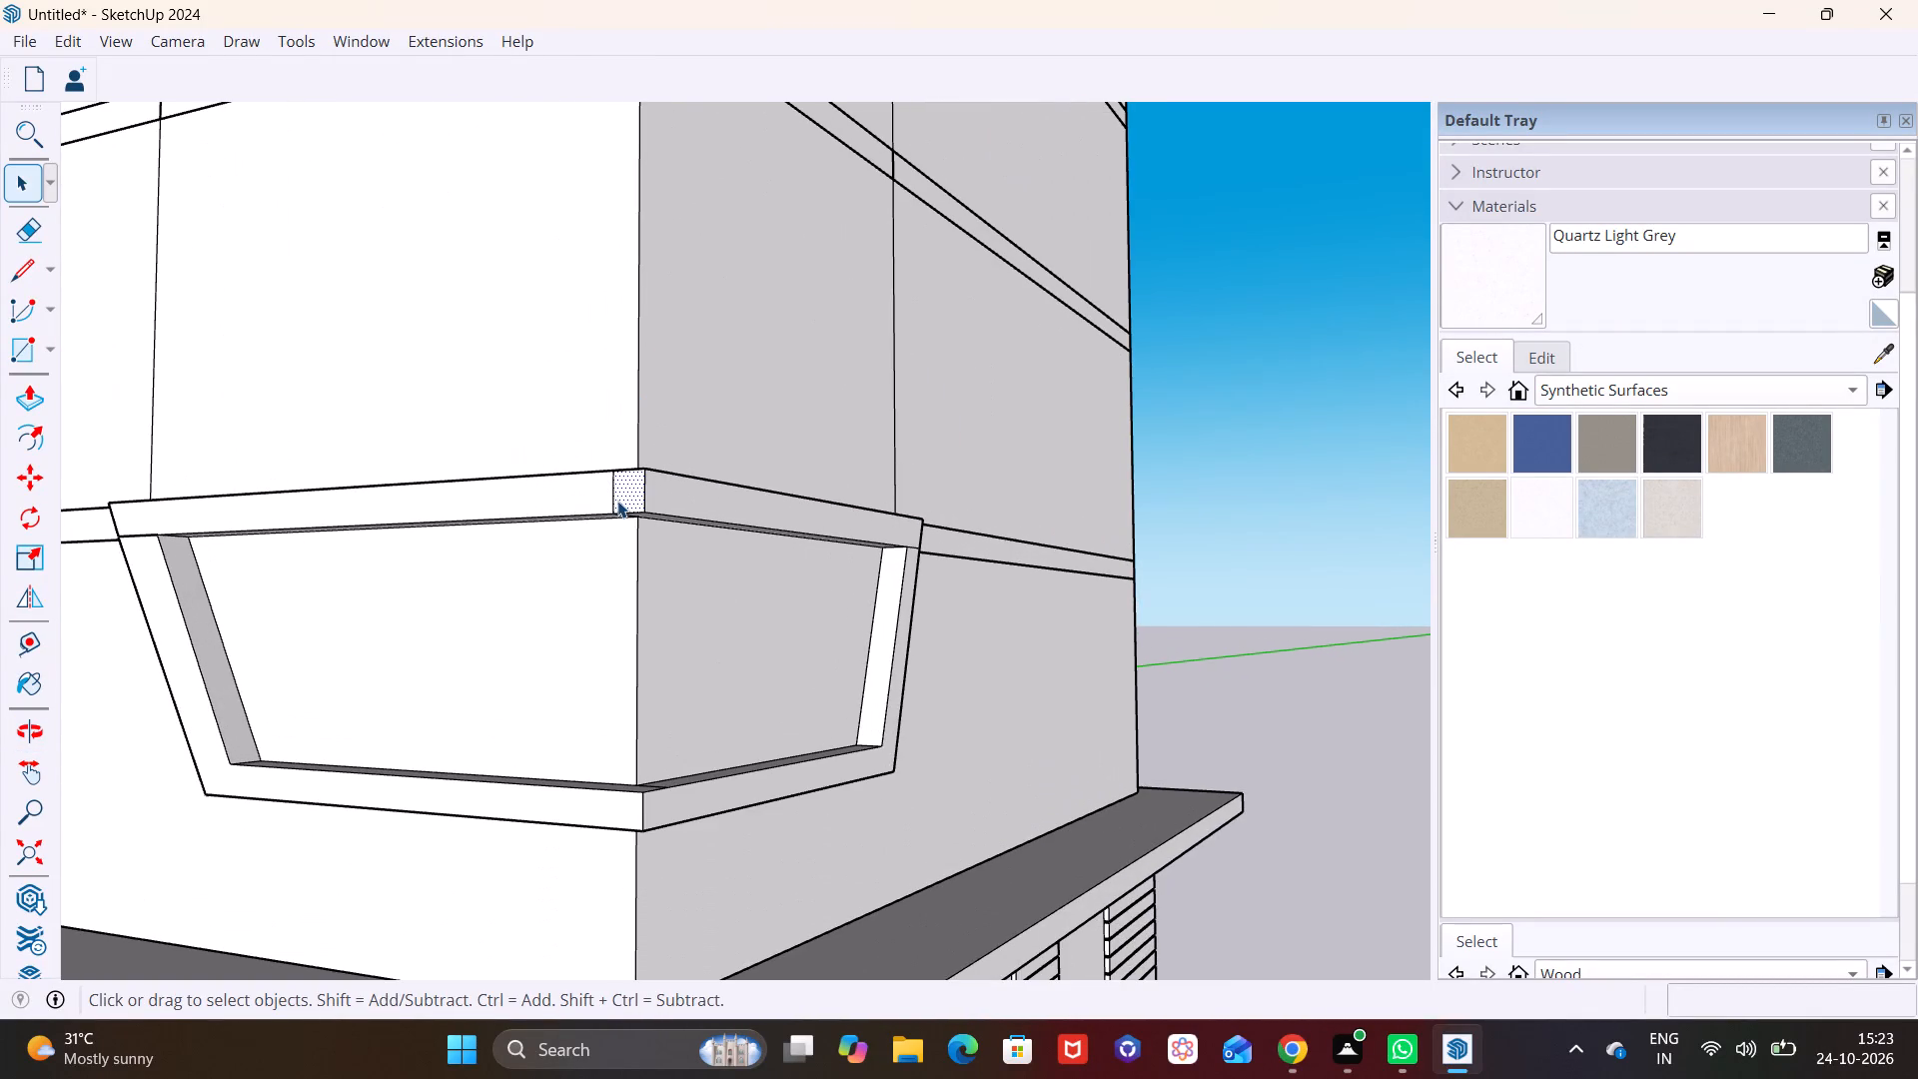
{"action": "left_click", "coordinate": [1259, 622]}
{"action": "middle_click_drag", "start_coordinate": [782, 534], "coordinate": [606, 716]}
{"action": "middle_click_drag", "start_coordinate": [474, 681], "coordinate": [602, 352]}
{"action": "scroll", "coordinate": [604, 217], "scroll_direction": "down", "scroll_amount": 4}
{"action": "middle_click_drag", "start_coordinate": [566, 382], "coordinate": [518, 540]}
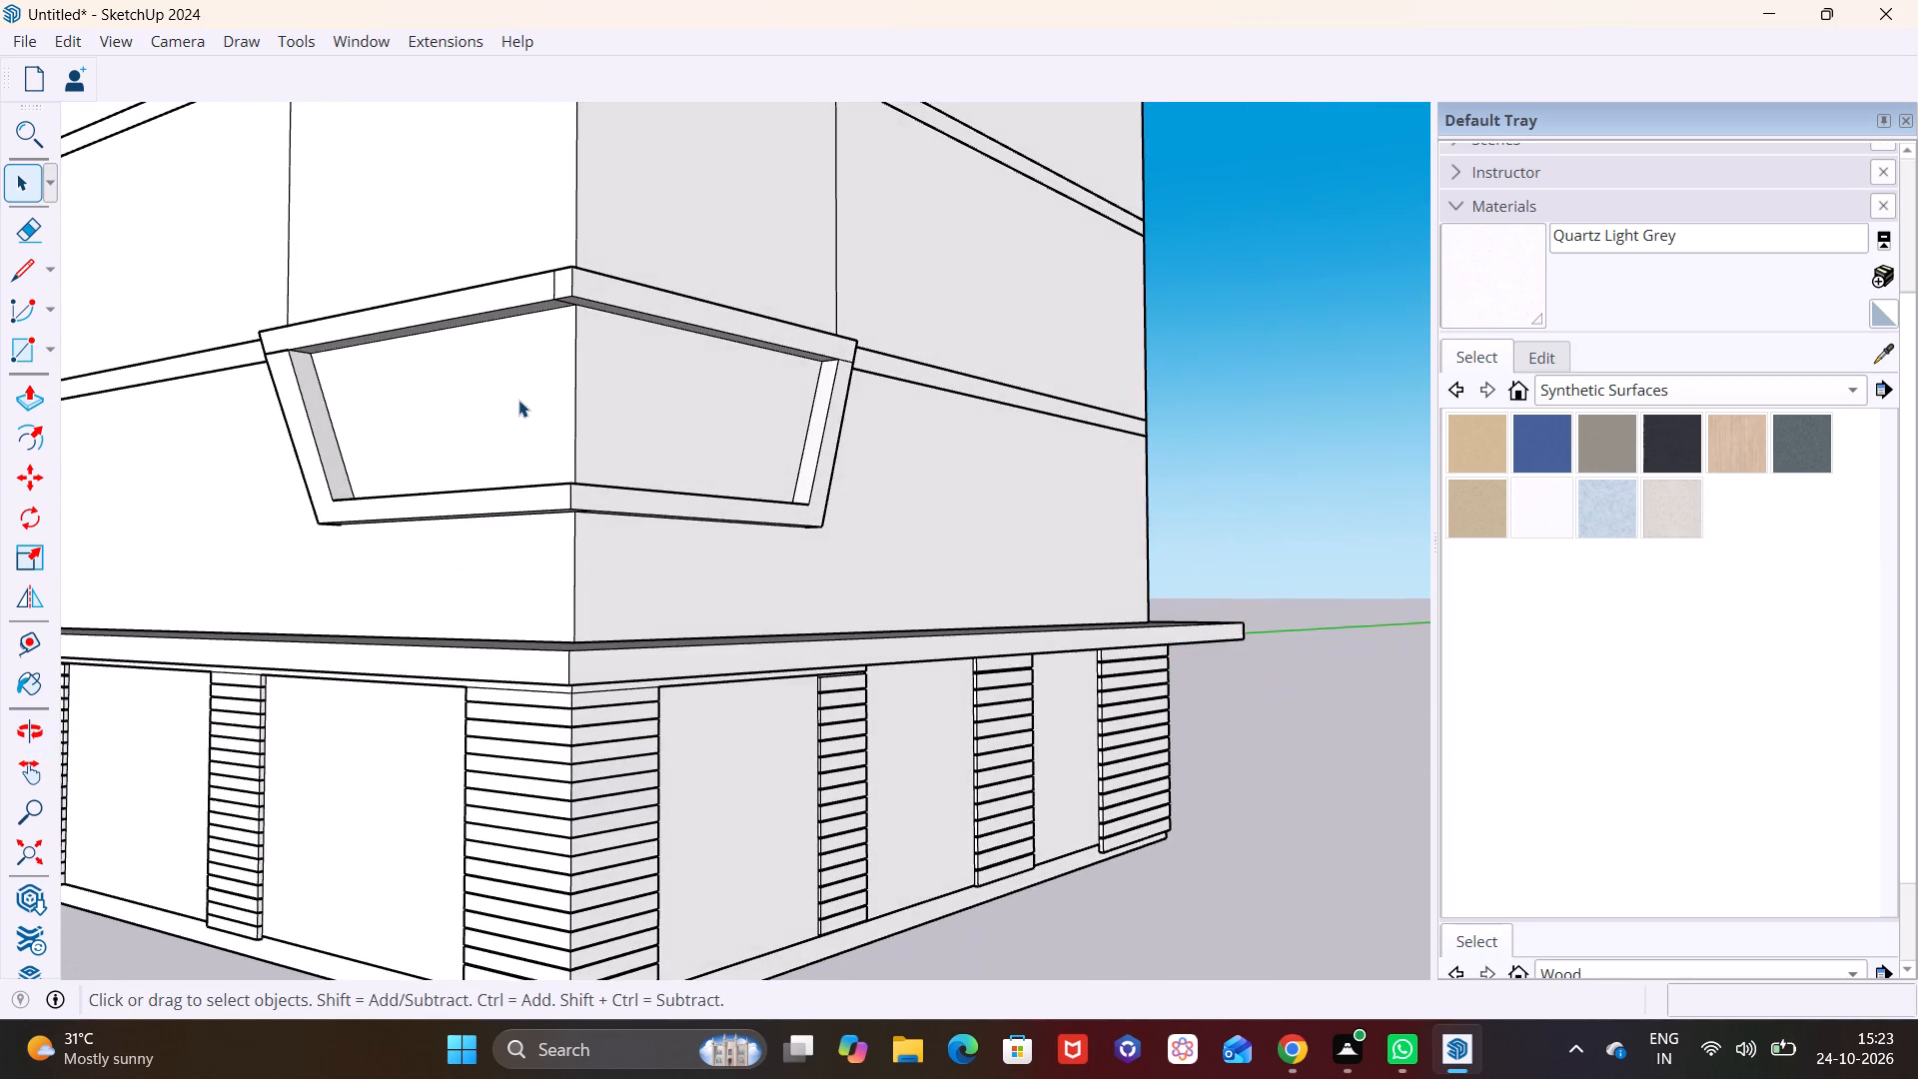
{"action": "scroll", "coordinate": [518, 391], "scroll_direction": "down", "scroll_amount": 2}
{"action": "middle_click_drag", "start_coordinate": [529, 380], "coordinate": [515, 512]}
{"action": "scroll", "coordinate": [561, 400], "scroll_direction": "up", "scroll_amount": 6}
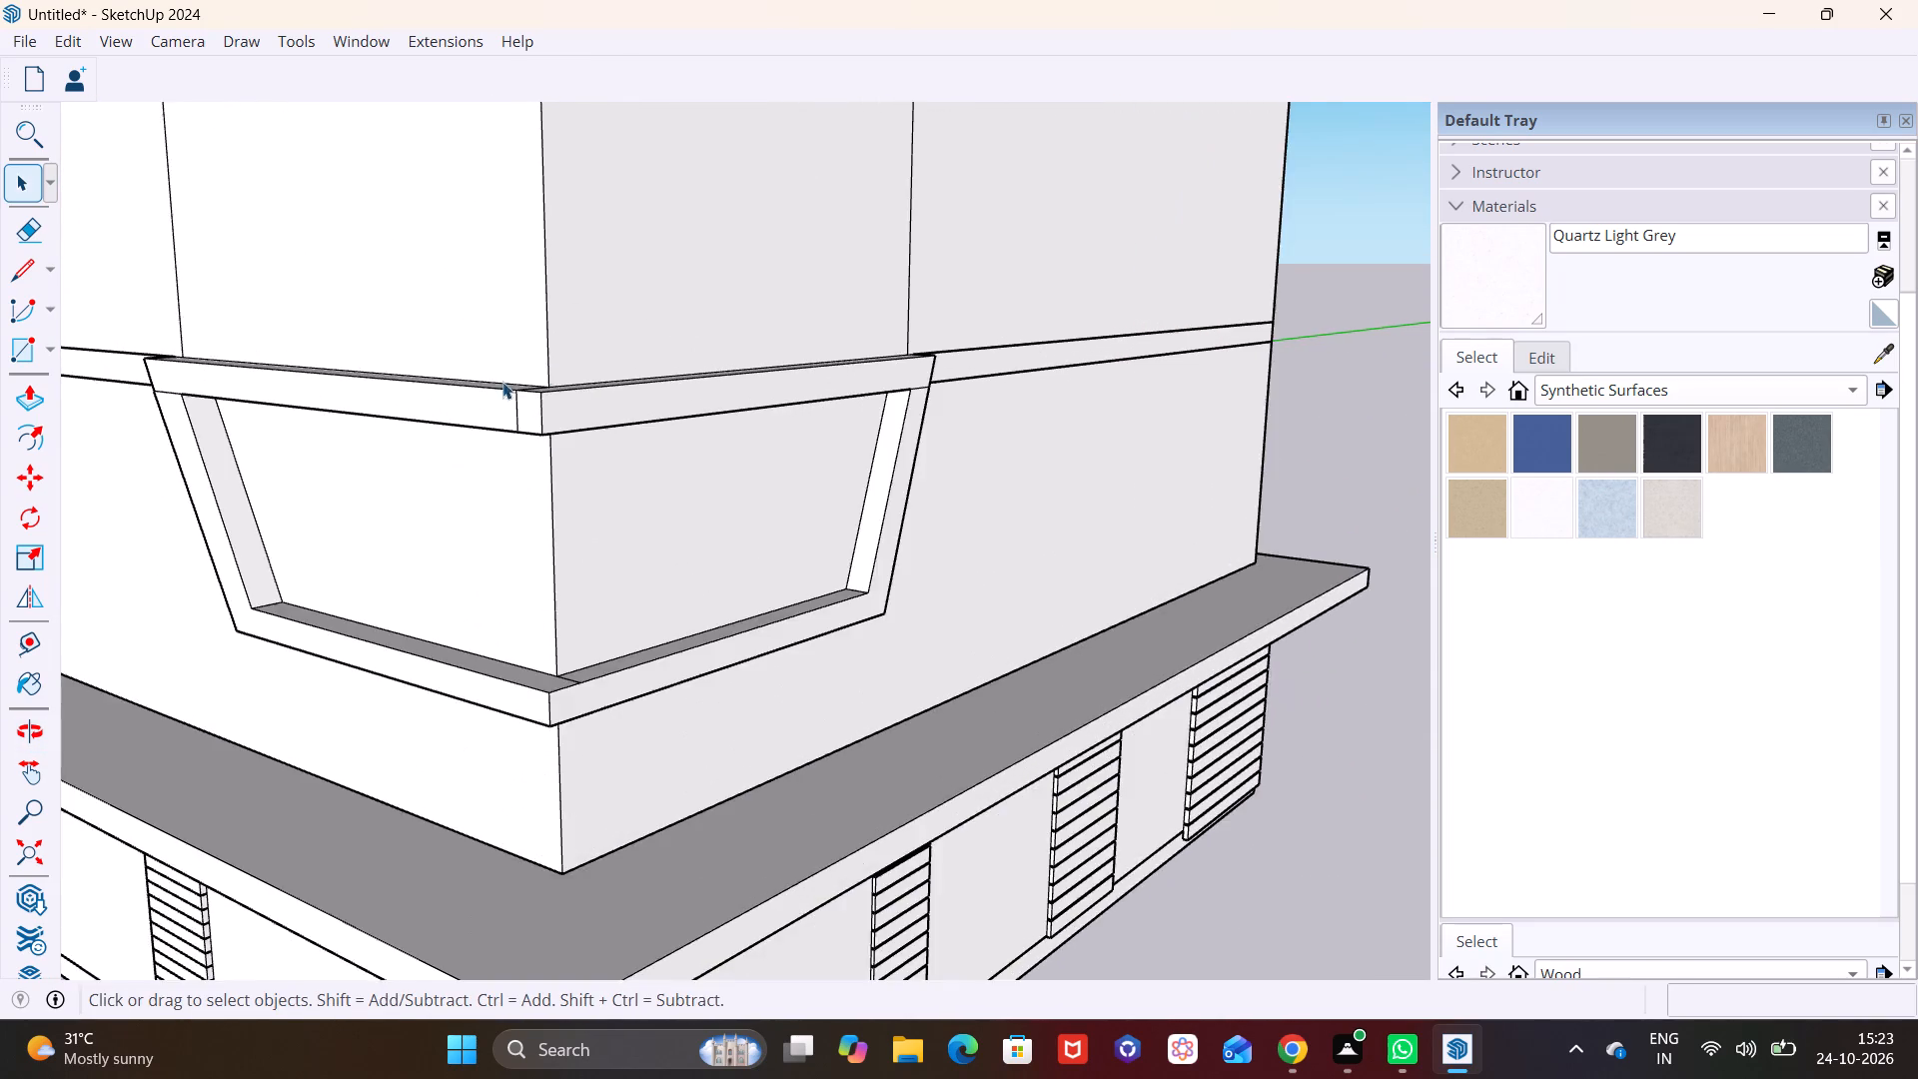
{"action": "scroll", "coordinate": [502, 382], "scroll_direction": "up", "scroll_amount": 2}
{"action": "scroll", "coordinate": [512, 422], "scroll_direction": "down", "scroll_amount": 7}
{"action": "middle_click_drag", "start_coordinate": [522, 454], "coordinate": [624, 429], "text": "shift"}
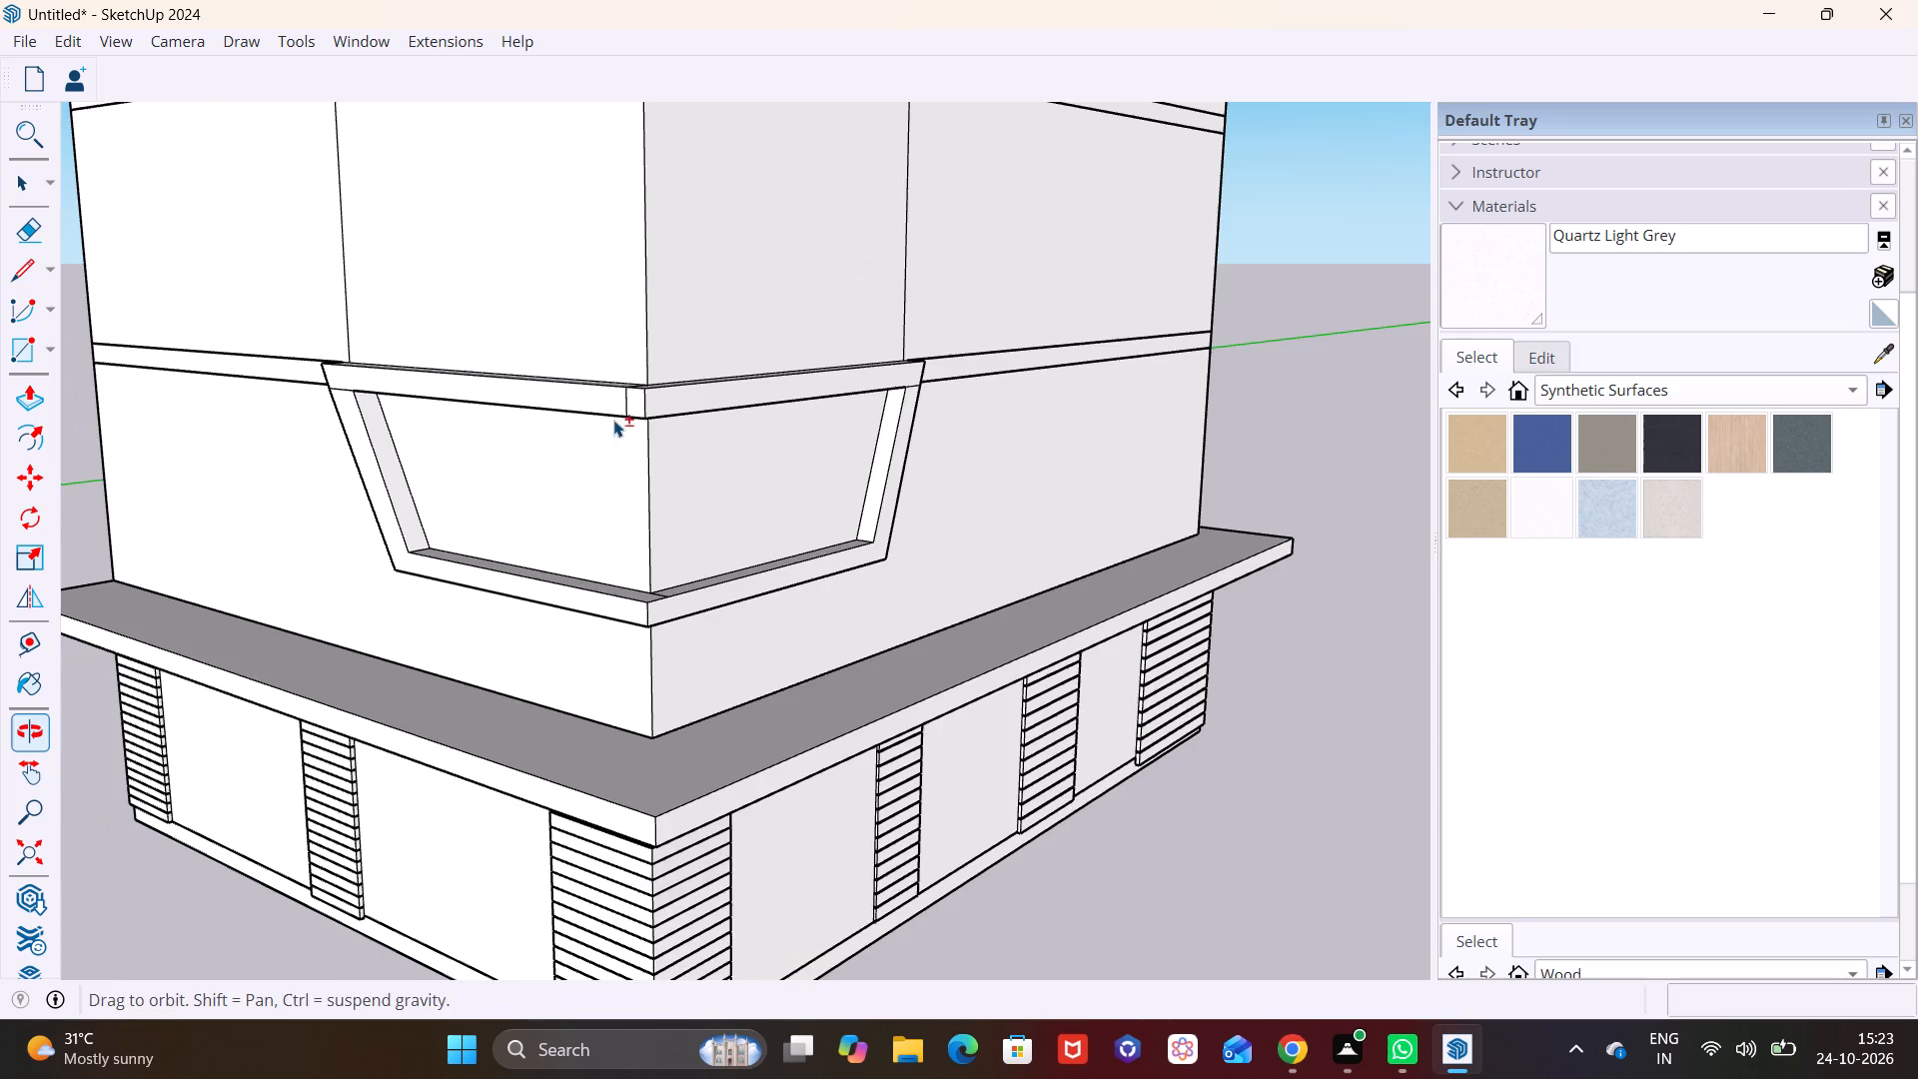
{"action": "middle_click_drag", "start_coordinate": [596, 393], "coordinate": [576, 274]}
{"action": "scroll", "coordinate": [576, 274], "scroll_direction": "up", "scroll_amount": 1}
{"action": "scroll", "coordinate": [574, 271], "scroll_direction": "down", "scroll_amount": 2}
Push/Pull the slanted outer side face of the lower angled frame in adjustments of about 1/2" to align it with the top strip's end.
{"action": "middle_click_drag", "start_coordinate": [386, 354], "coordinate": [761, 434]}
{"action": "middle_click_drag", "start_coordinate": [487, 372], "coordinate": [736, 454]}
{"action": "scroll", "coordinate": [728, 464], "scroll_direction": "up", "scroll_amount": 7}
{"action": "middle_click_drag", "start_coordinate": [633, 422], "coordinate": [864, 459]}
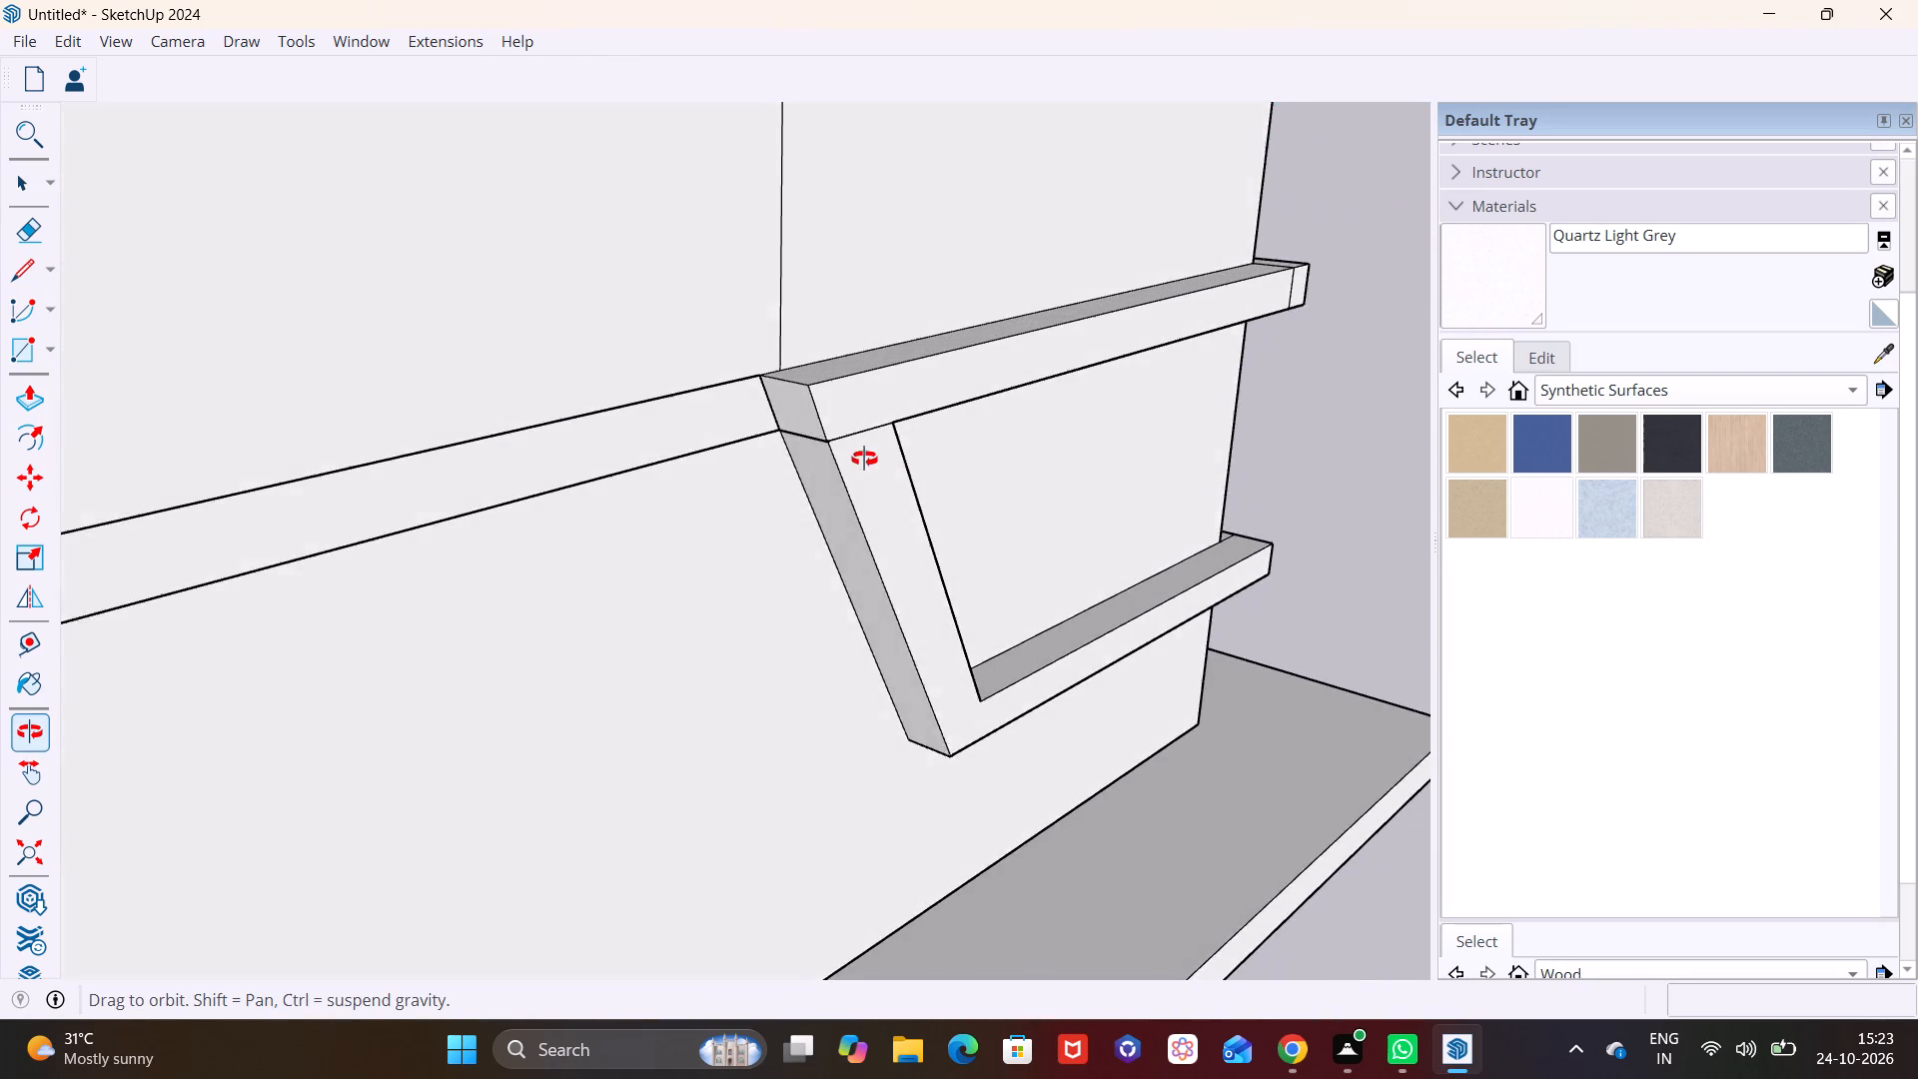
{"action": "middle_click_drag", "start_coordinate": [864, 459], "coordinate": [899, 450]}
{"action": "scroll", "coordinate": [889, 443], "scroll_direction": "down", "scroll_amount": 3}
{"action": "middle_click_drag", "start_coordinate": [969, 523], "coordinate": [696, 454]}
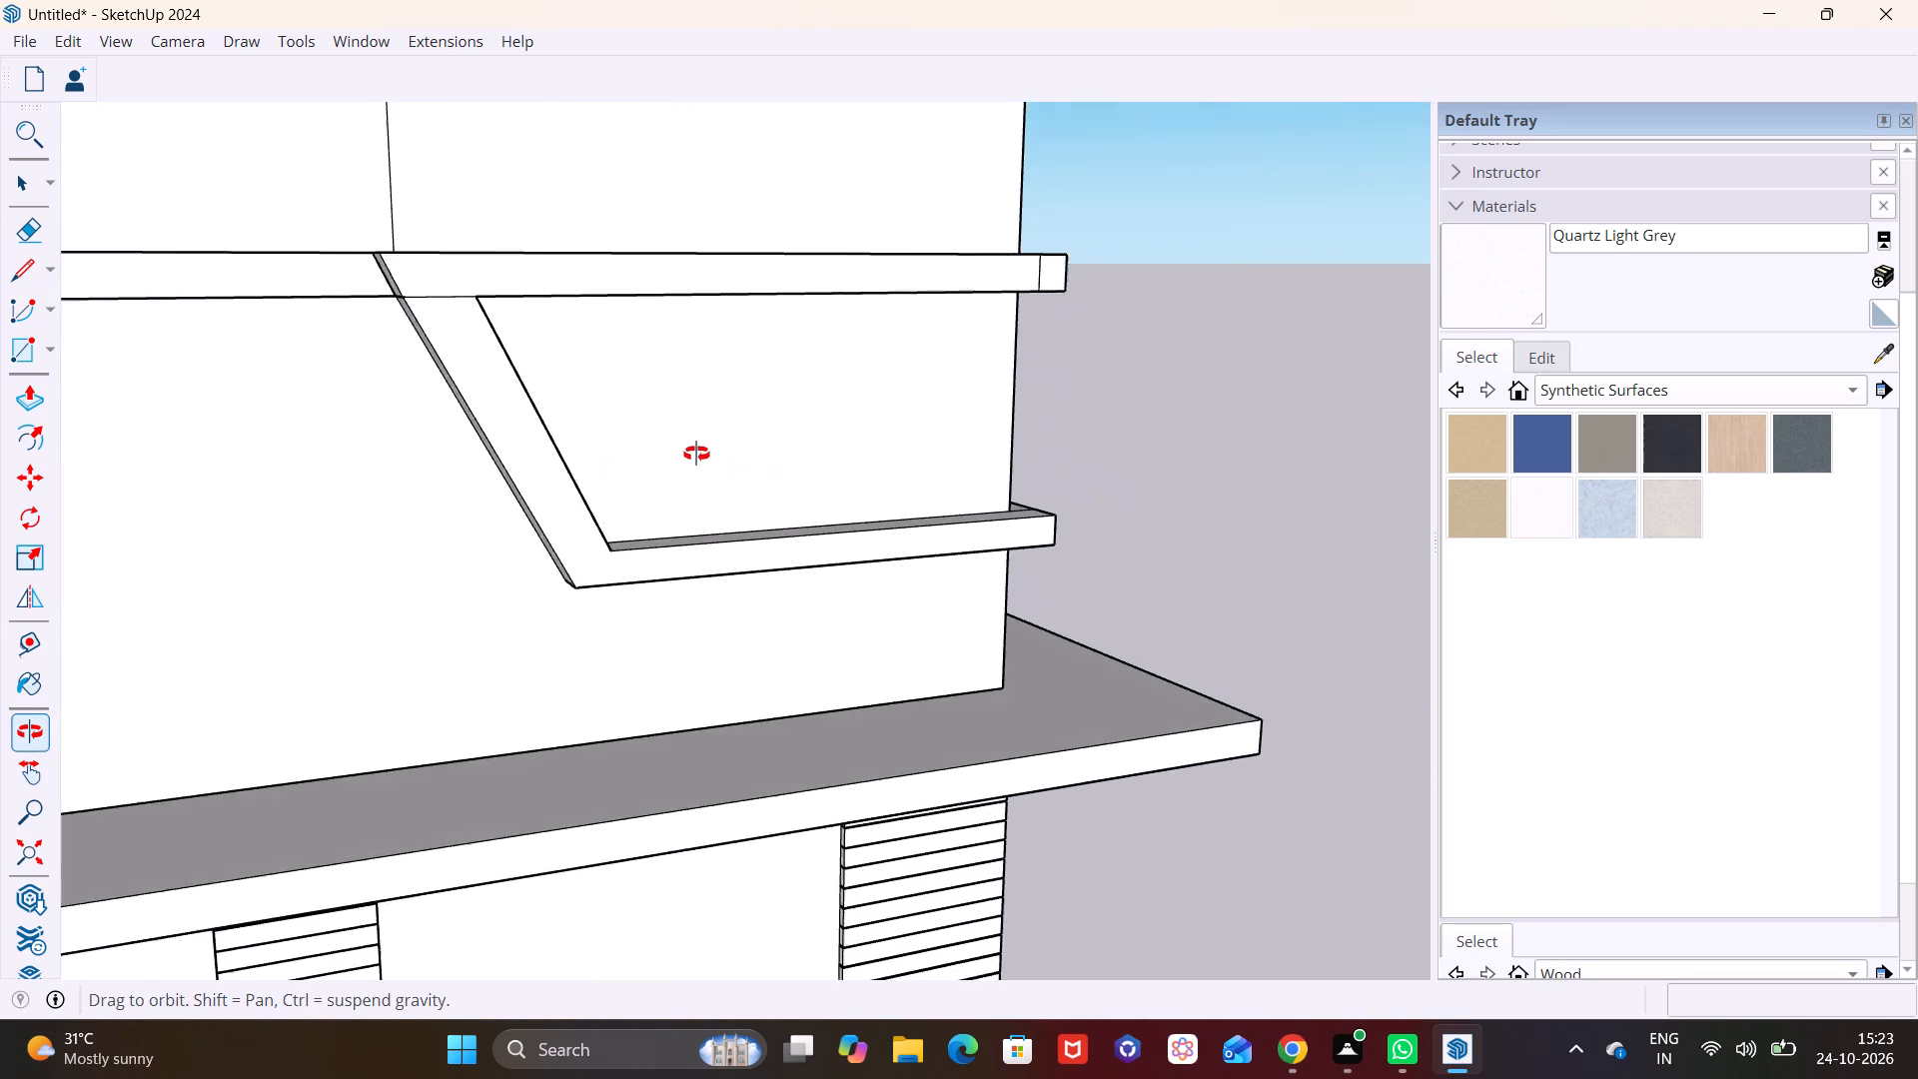
{"action": "middle_click_drag", "start_coordinate": [696, 454], "coordinate": [890, 502]}
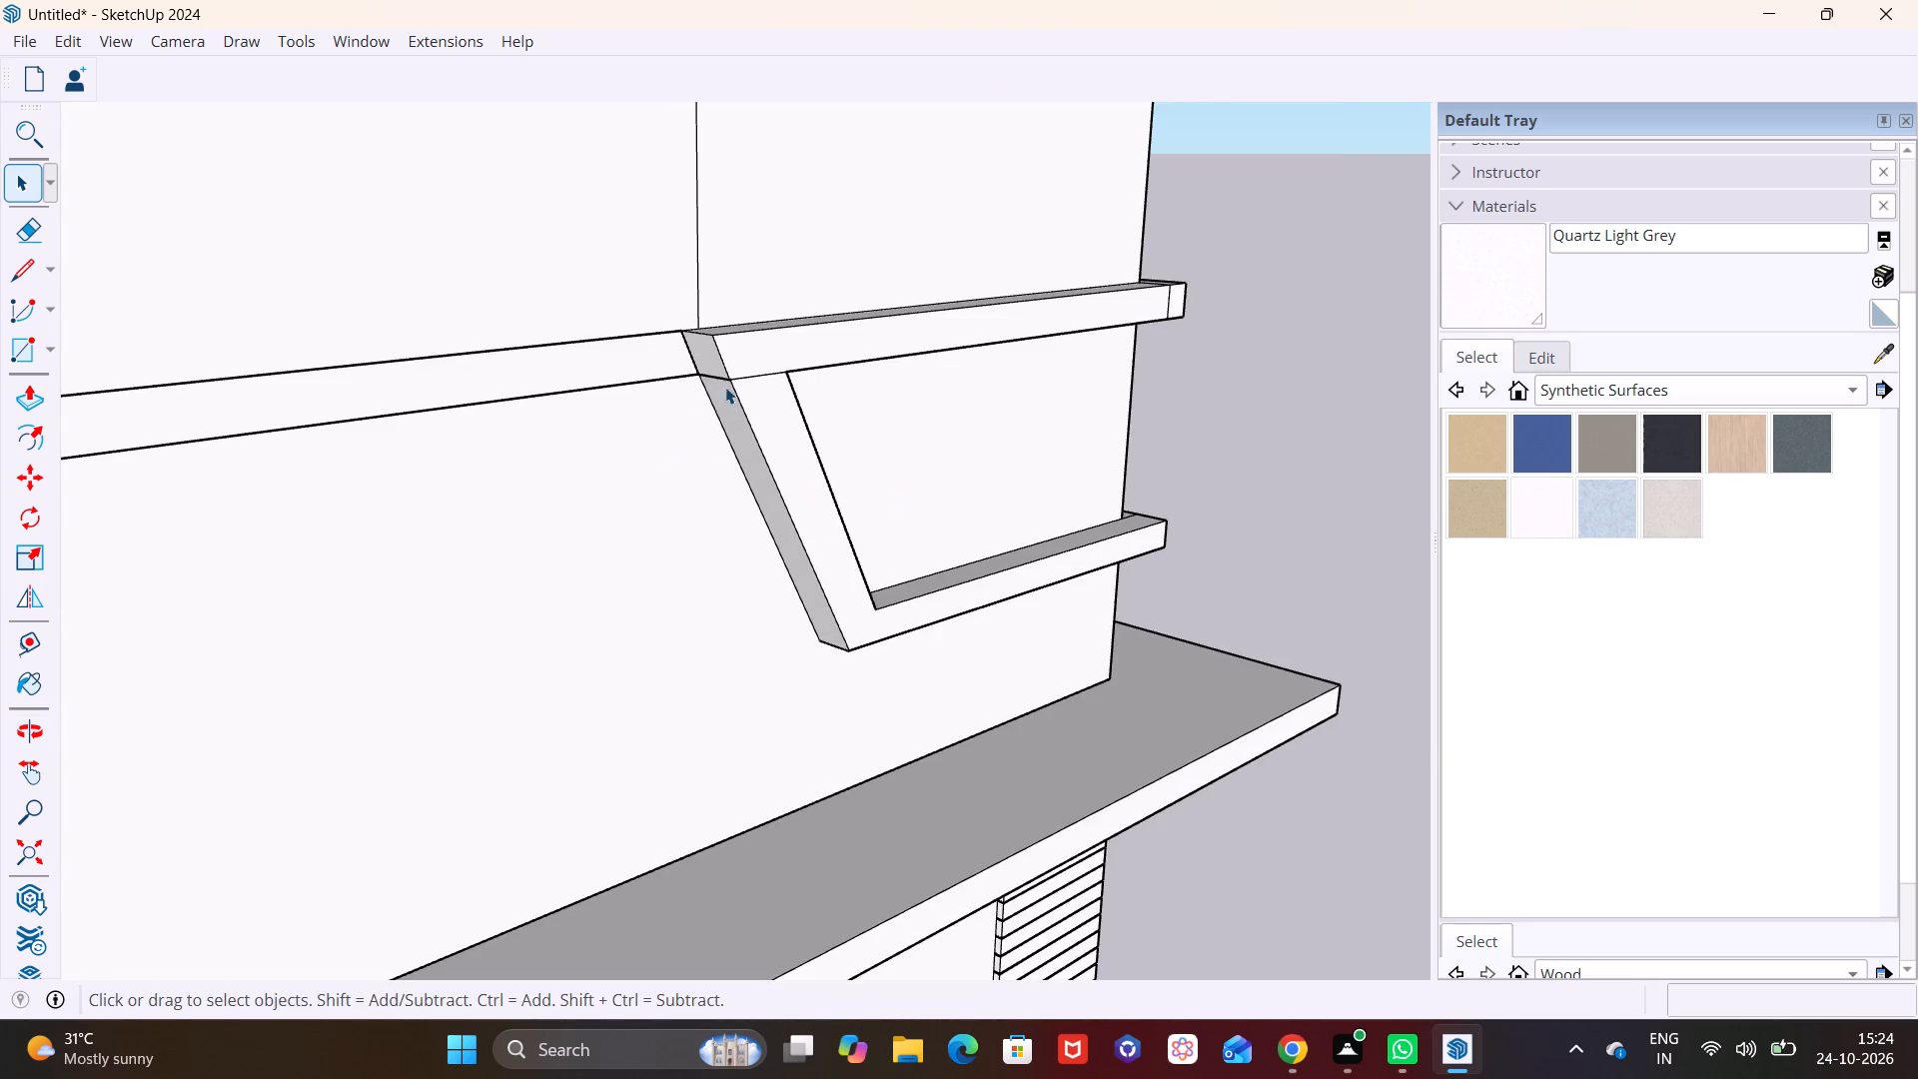
{"action": "scroll", "coordinate": [776, 356], "scroll_direction": "up", "scroll_amount": 20}
{"action": "scroll", "coordinate": [776, 356], "scroll_direction": "up", "scroll_amount": 2}
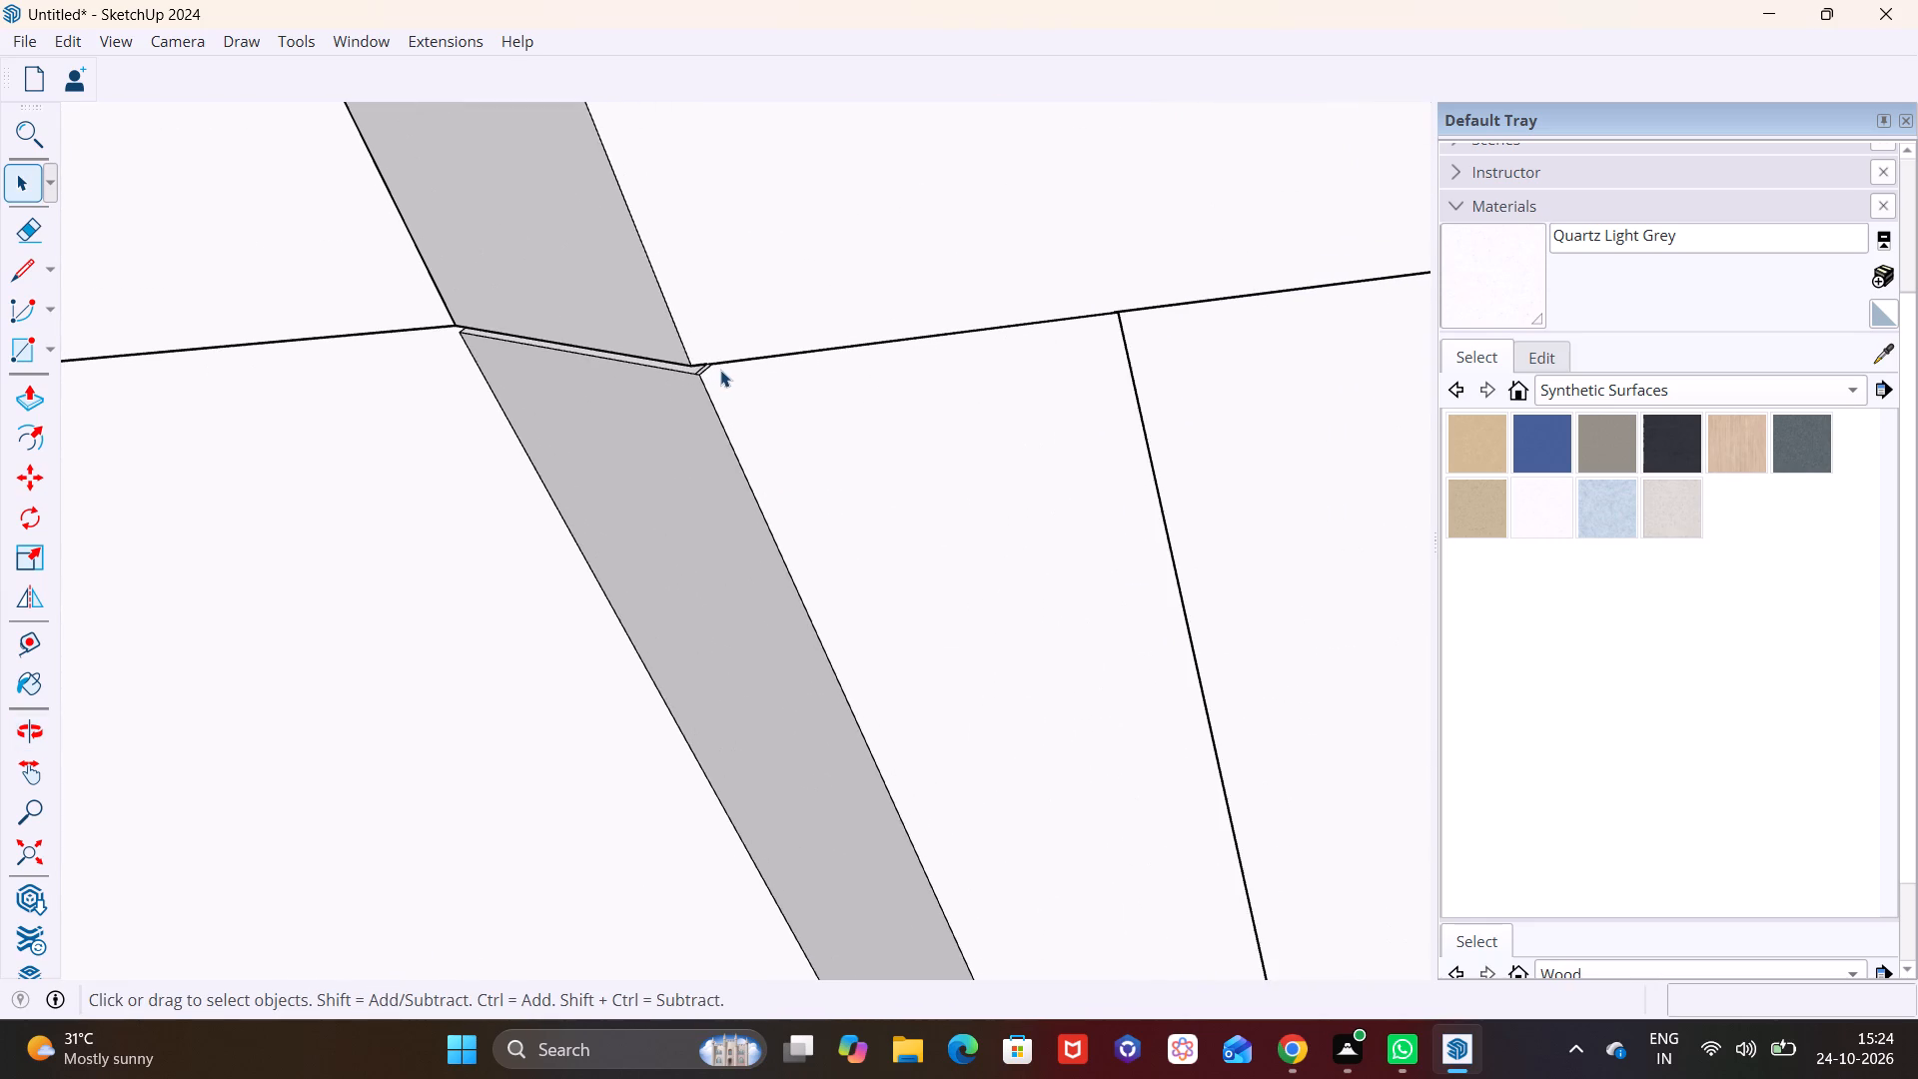
{"action": "left_click", "coordinate": [687, 393]}
{"action": "left_click", "coordinate": [32, 386]}
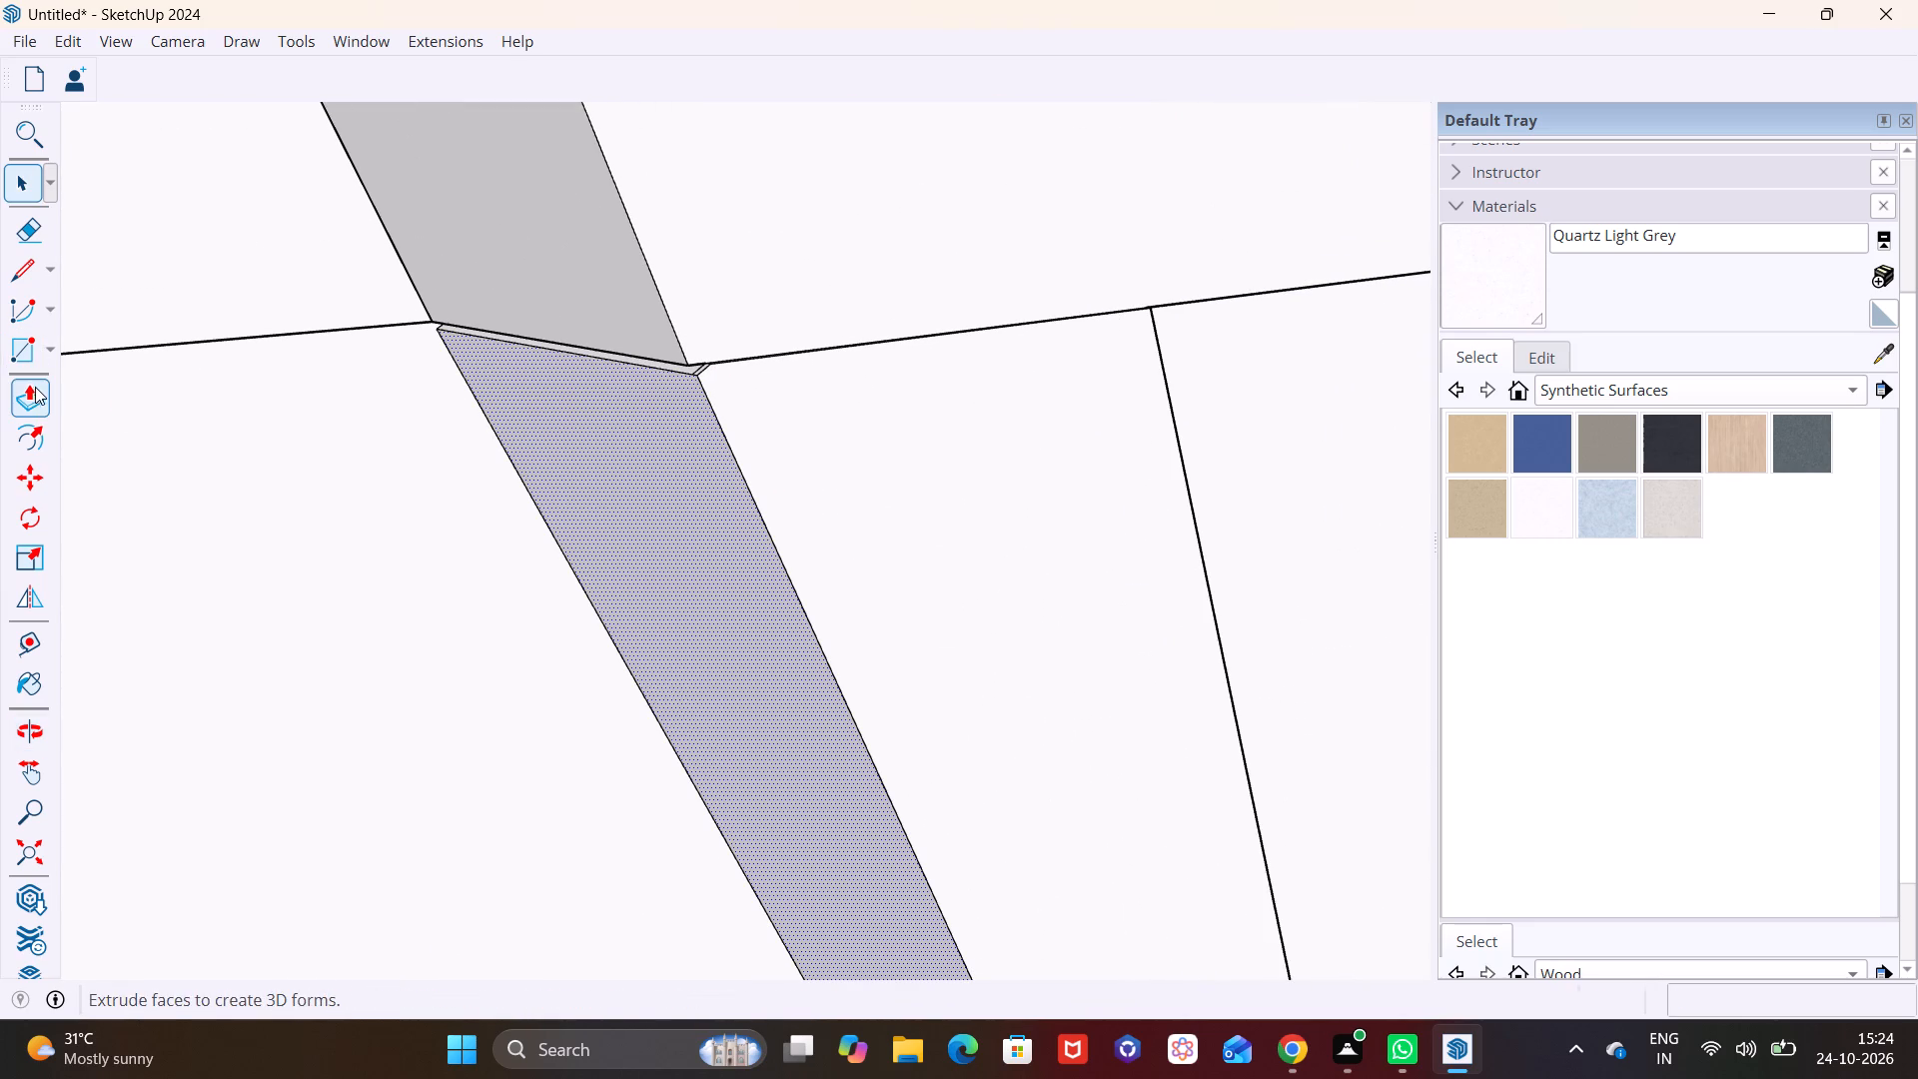
{"action": "left_click", "coordinate": [562, 401]}
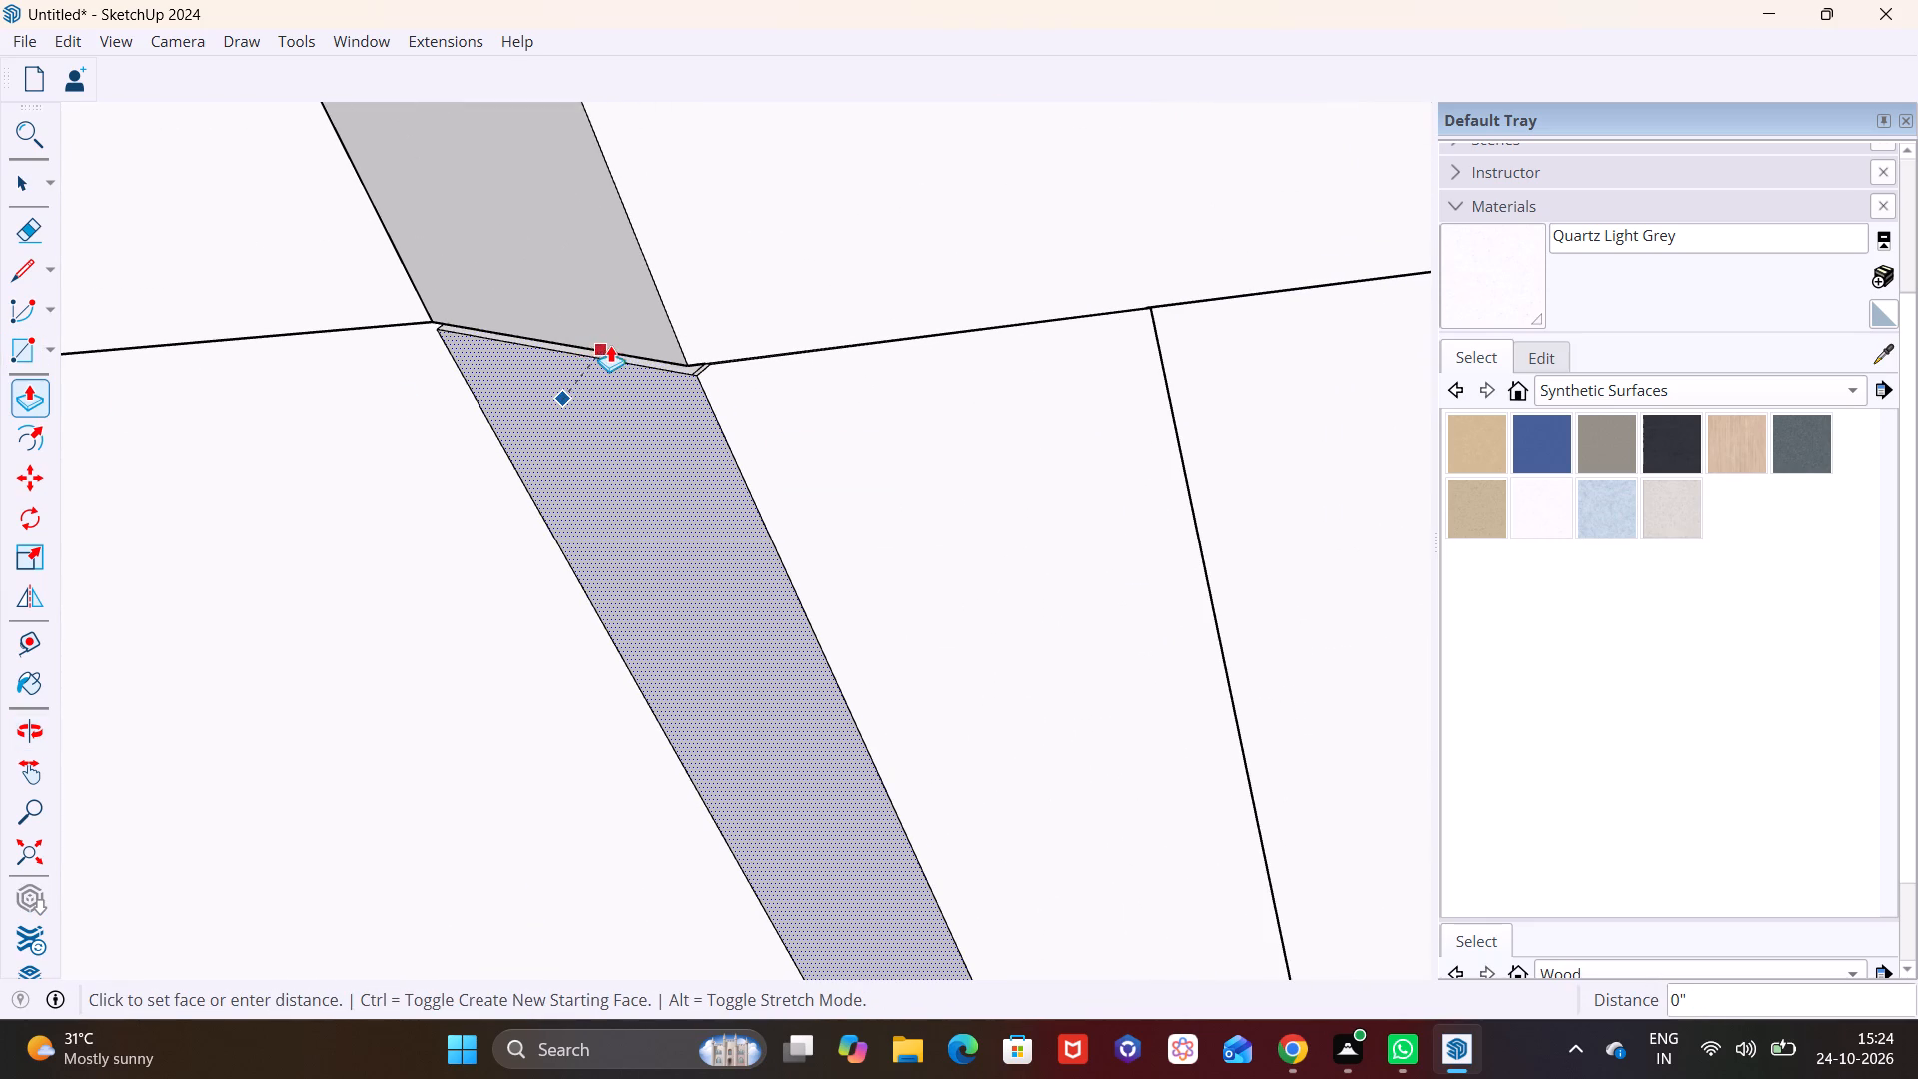
{"action": "left_click", "coordinate": [618, 345]}
{"action": "scroll", "coordinate": [872, 432], "scroll_direction": "up", "scroll_amount": 1}
{"action": "middle_click_drag", "start_coordinate": [866, 432], "coordinate": [563, 225]}
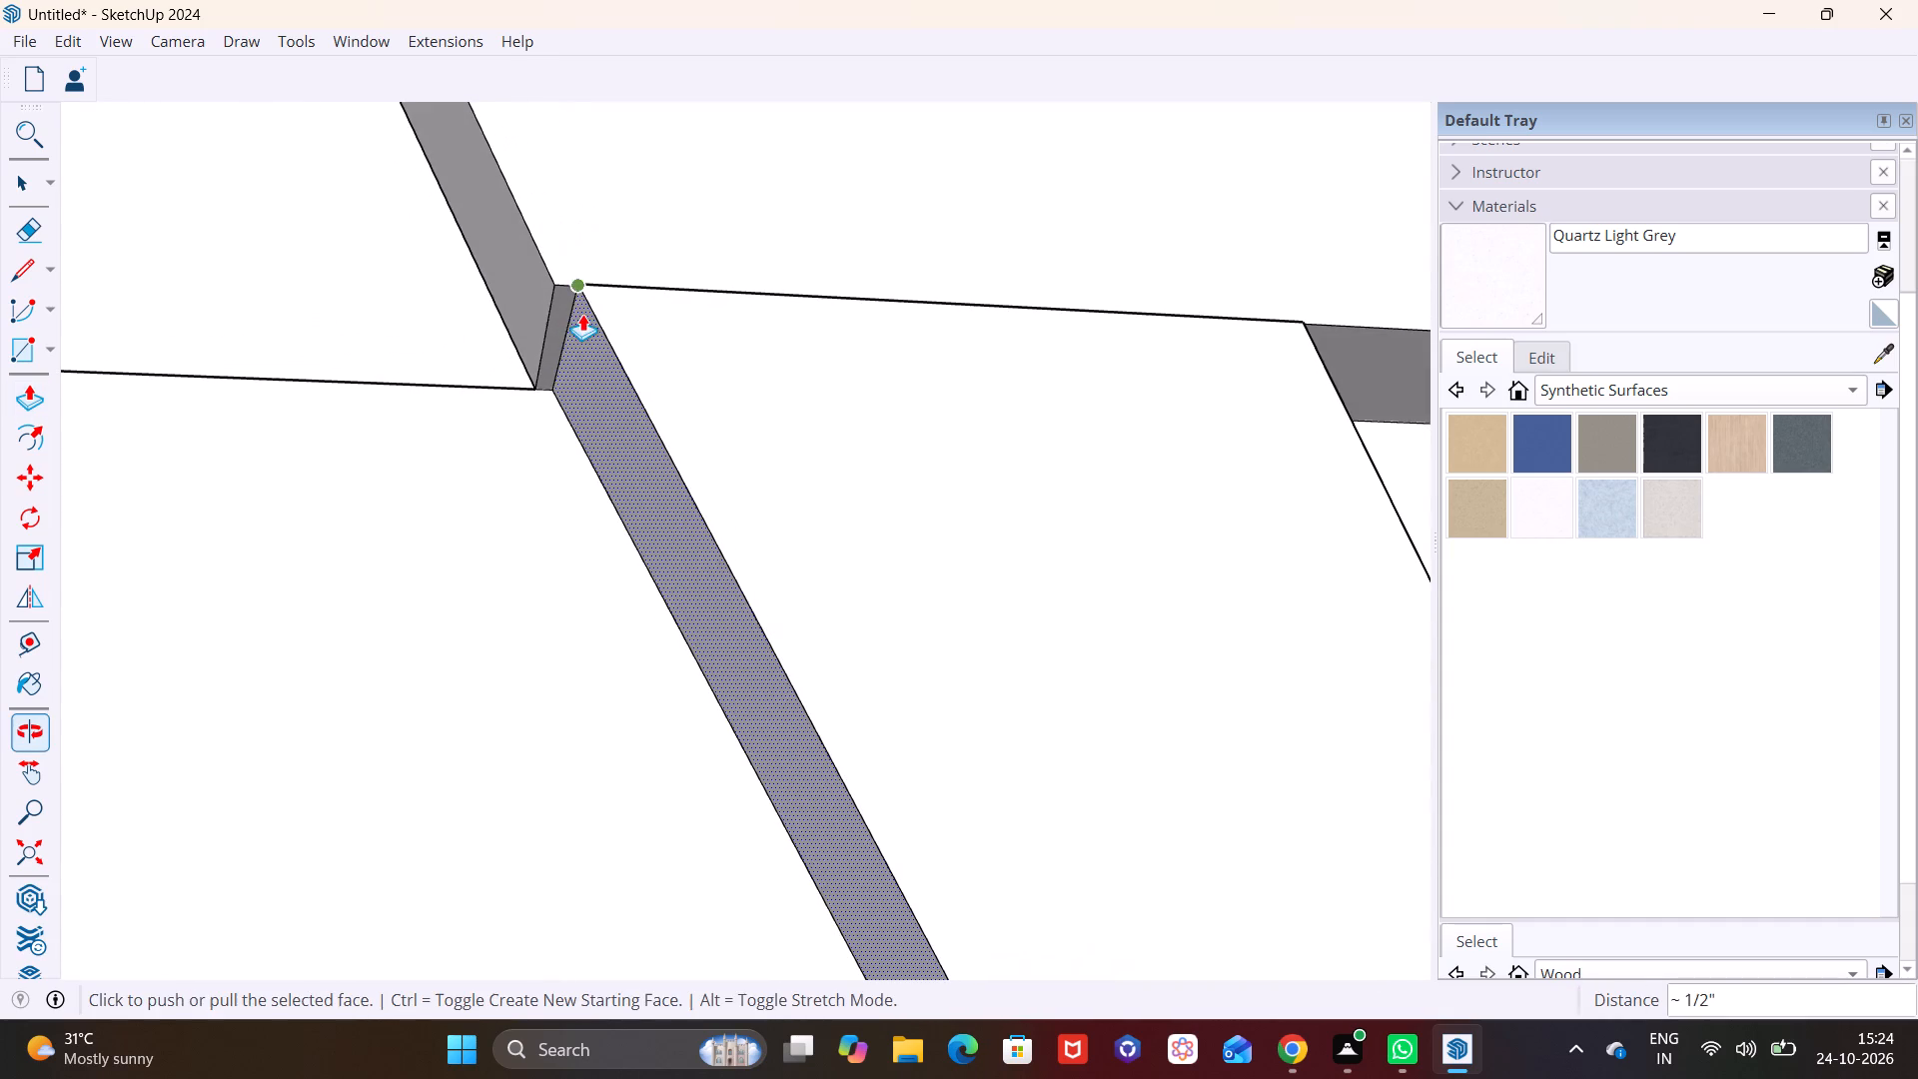
{"action": "left_click", "coordinate": [579, 325]}
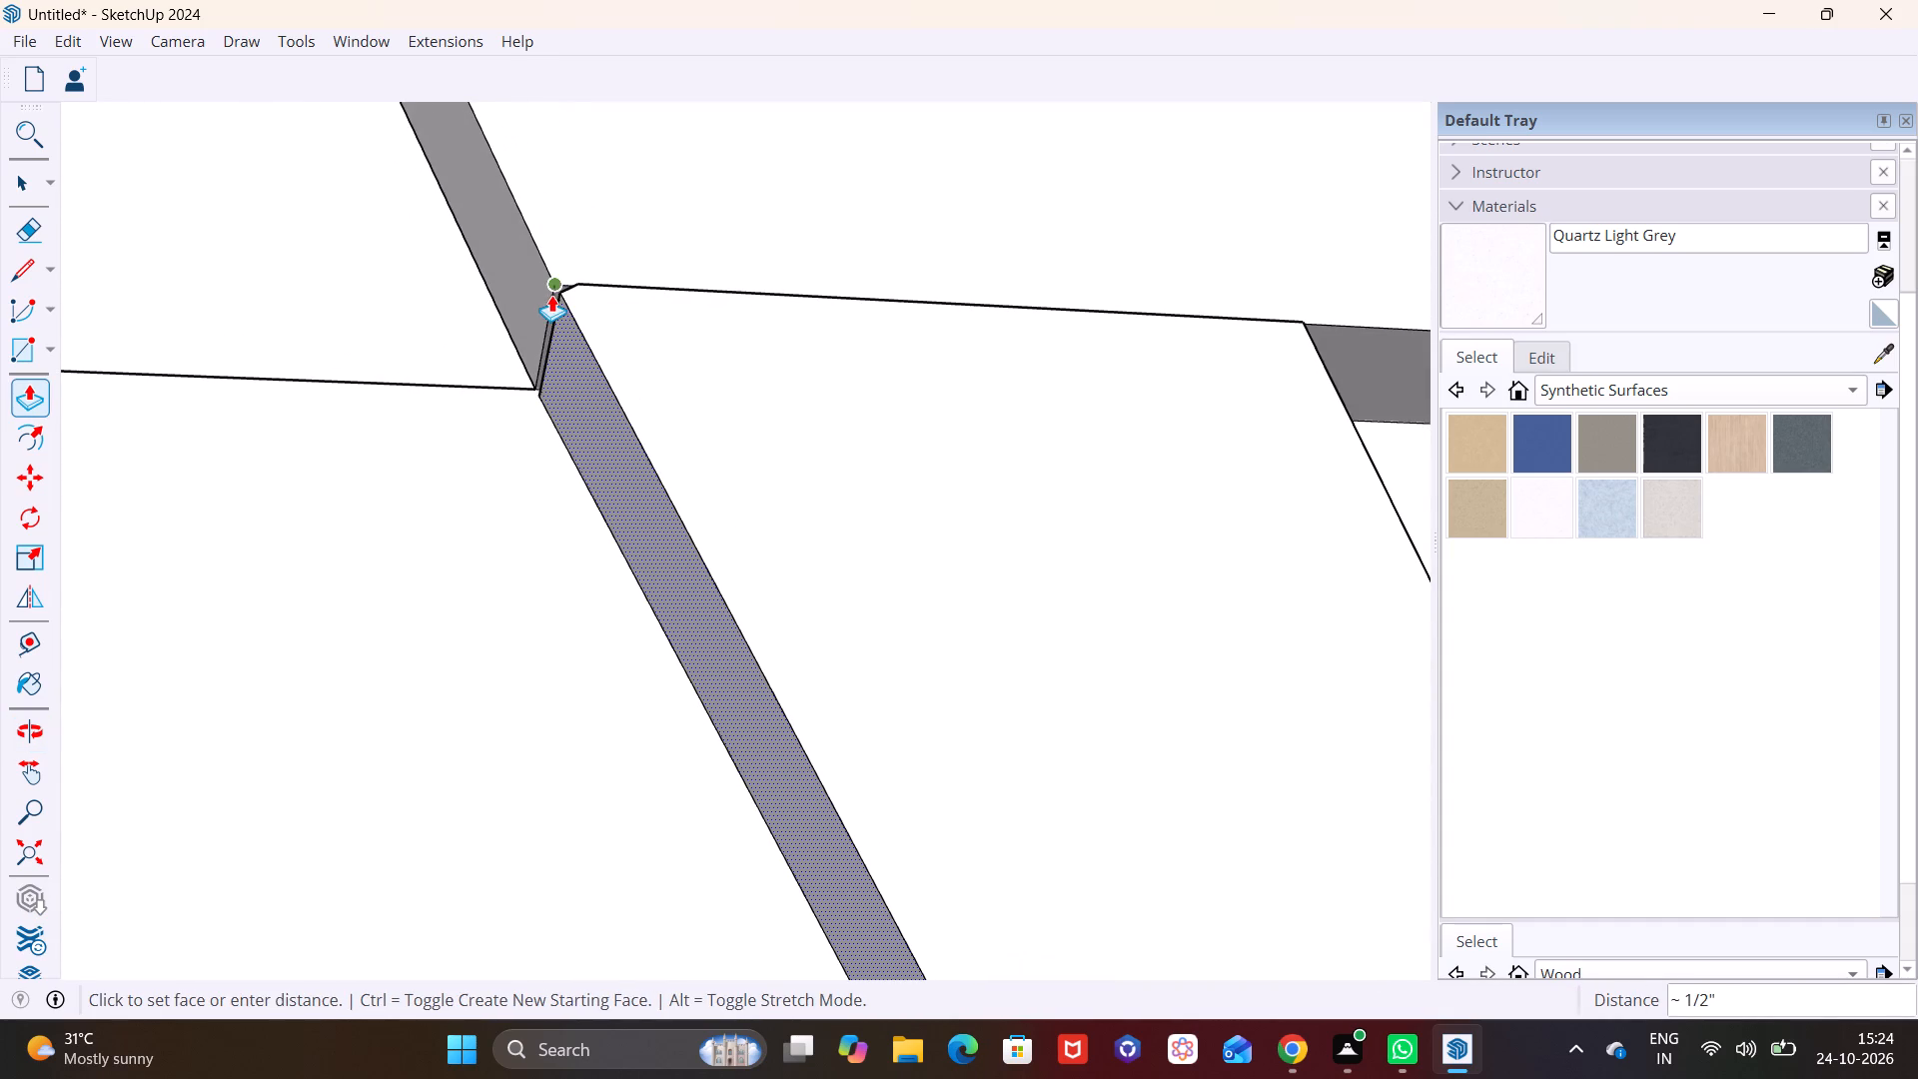
{"action": "left_click", "coordinate": [551, 295]}
{"action": "scroll", "coordinate": [639, 328], "scroll_direction": "down", "scroll_amount": 20}
{"action": "scroll", "coordinate": [639, 328], "scroll_direction": "down", "scroll_amount": 3}
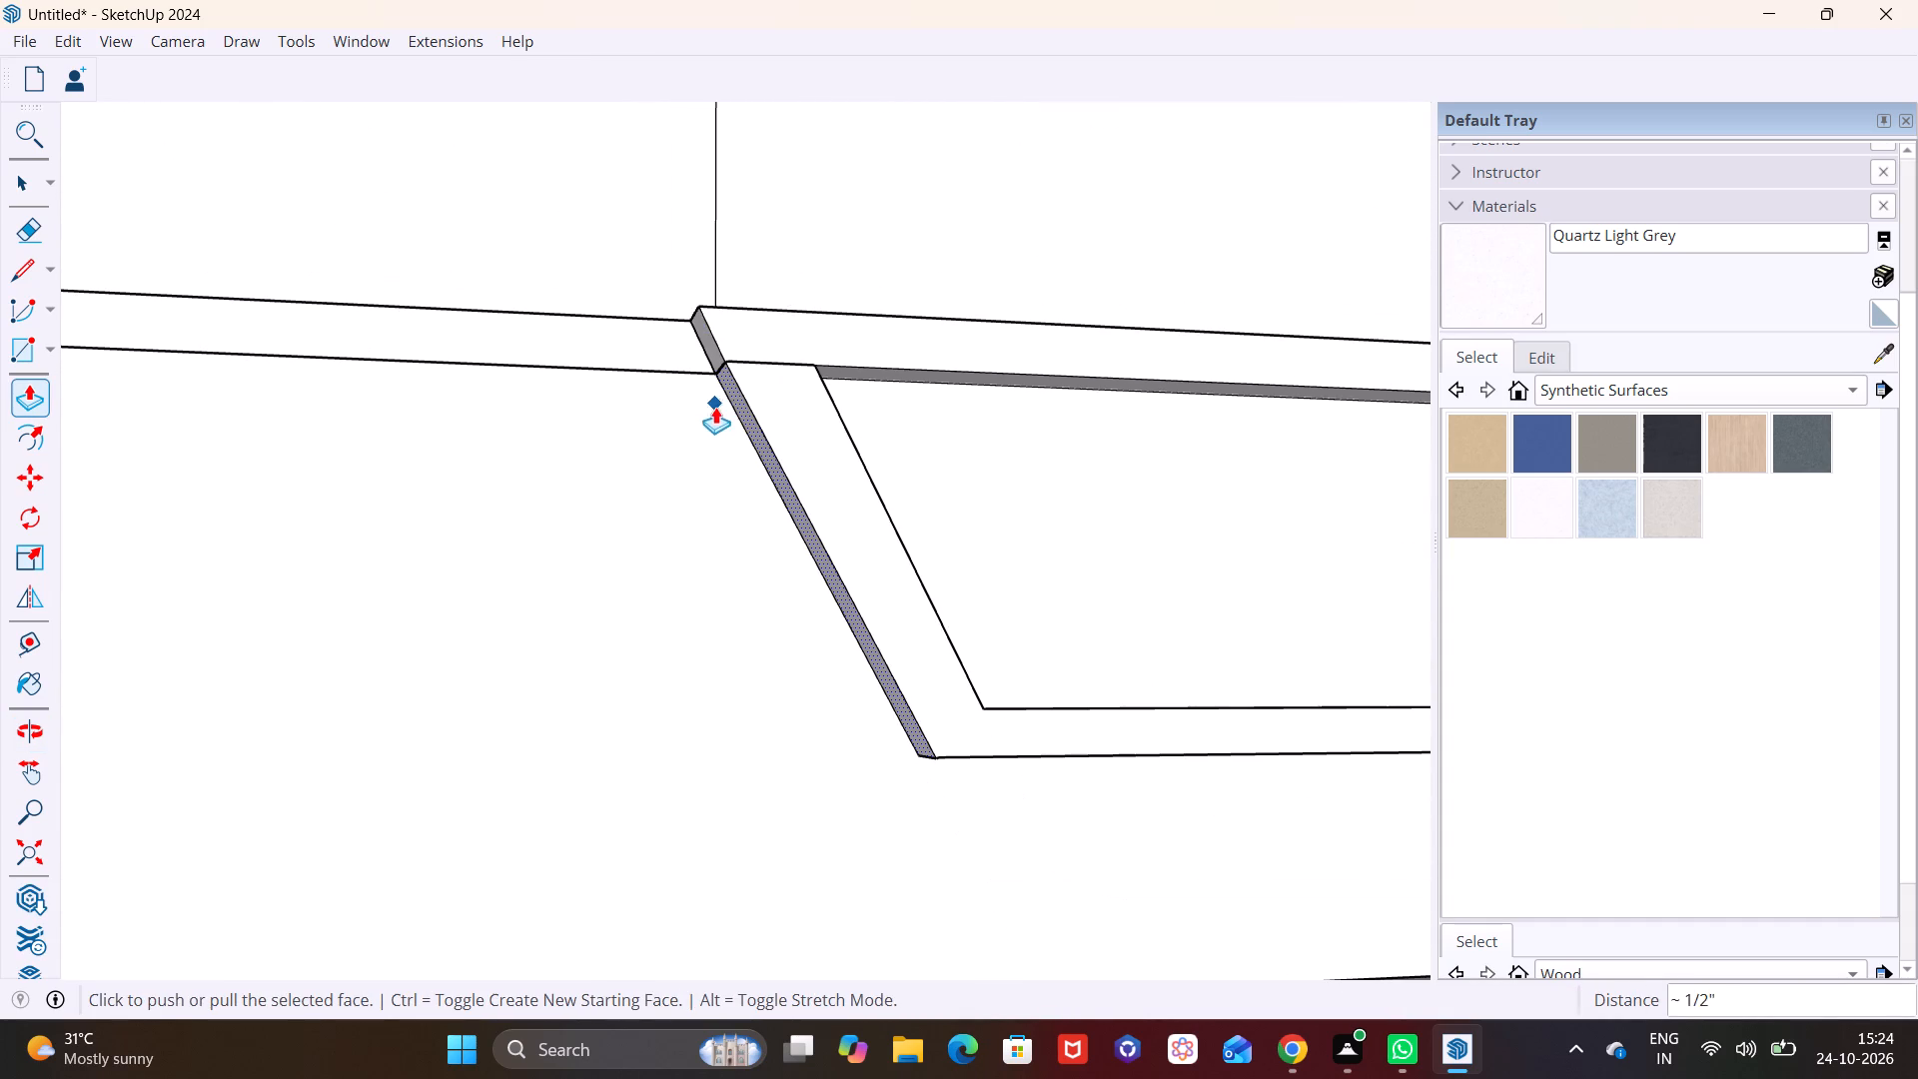
{"action": "key", "text": "space"}
Examine both sides of the lower angled frame and the corner facades up to the top-storey frame.
{"action": "scroll", "coordinate": [750, 408], "scroll_direction": "down", "scroll_amount": 5}
{"action": "middle_click_drag", "start_coordinate": [799, 564], "coordinate": [799, 623]}
{"action": "middle_click_drag", "start_coordinate": [804, 623], "coordinate": [748, 667]}
{"action": "middle_click_drag", "start_coordinate": [973, 636], "coordinate": [447, 440], "text": "shift"}
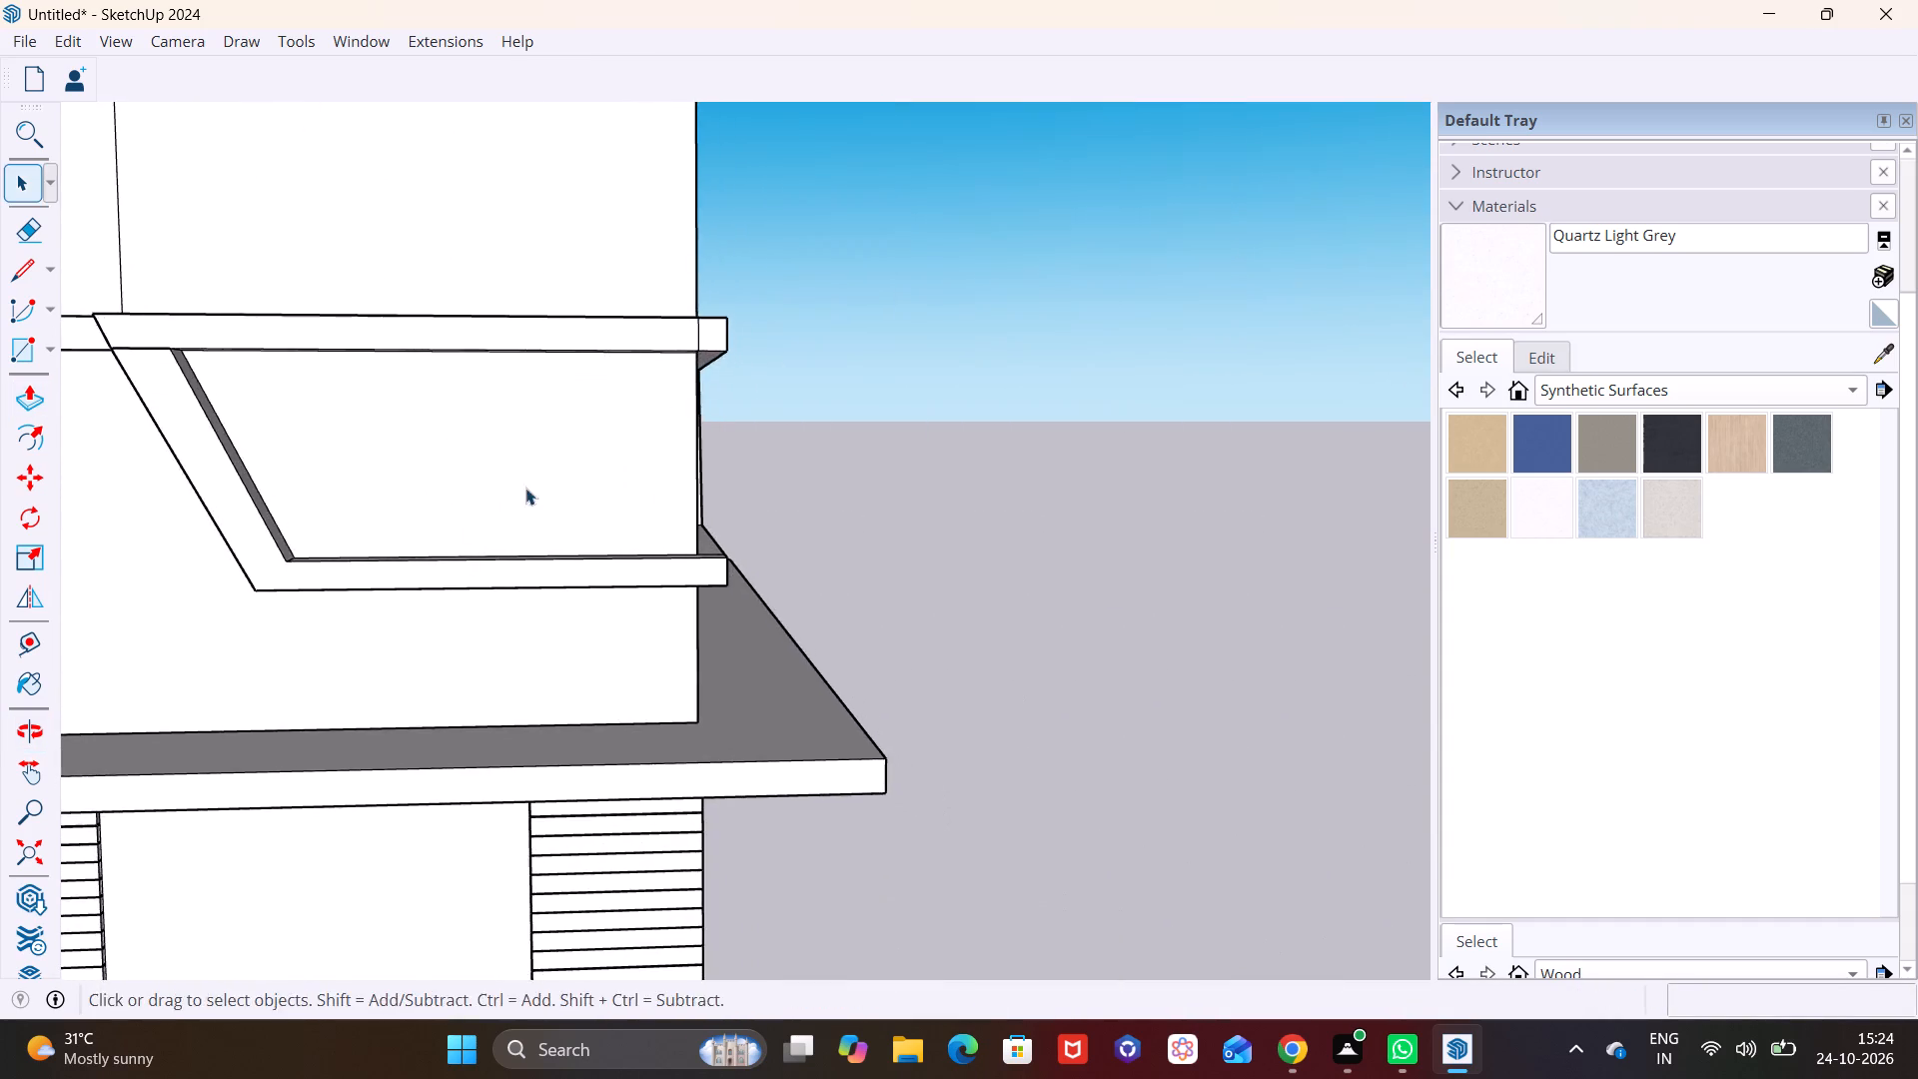
{"action": "middle_click_drag", "start_coordinate": [519, 509], "coordinate": [83, 476]}
{"action": "scroll", "coordinate": [493, 436], "scroll_direction": "down", "scroll_amount": 4}
{"action": "middle_click_drag", "start_coordinate": [516, 443], "coordinate": [353, 464]}
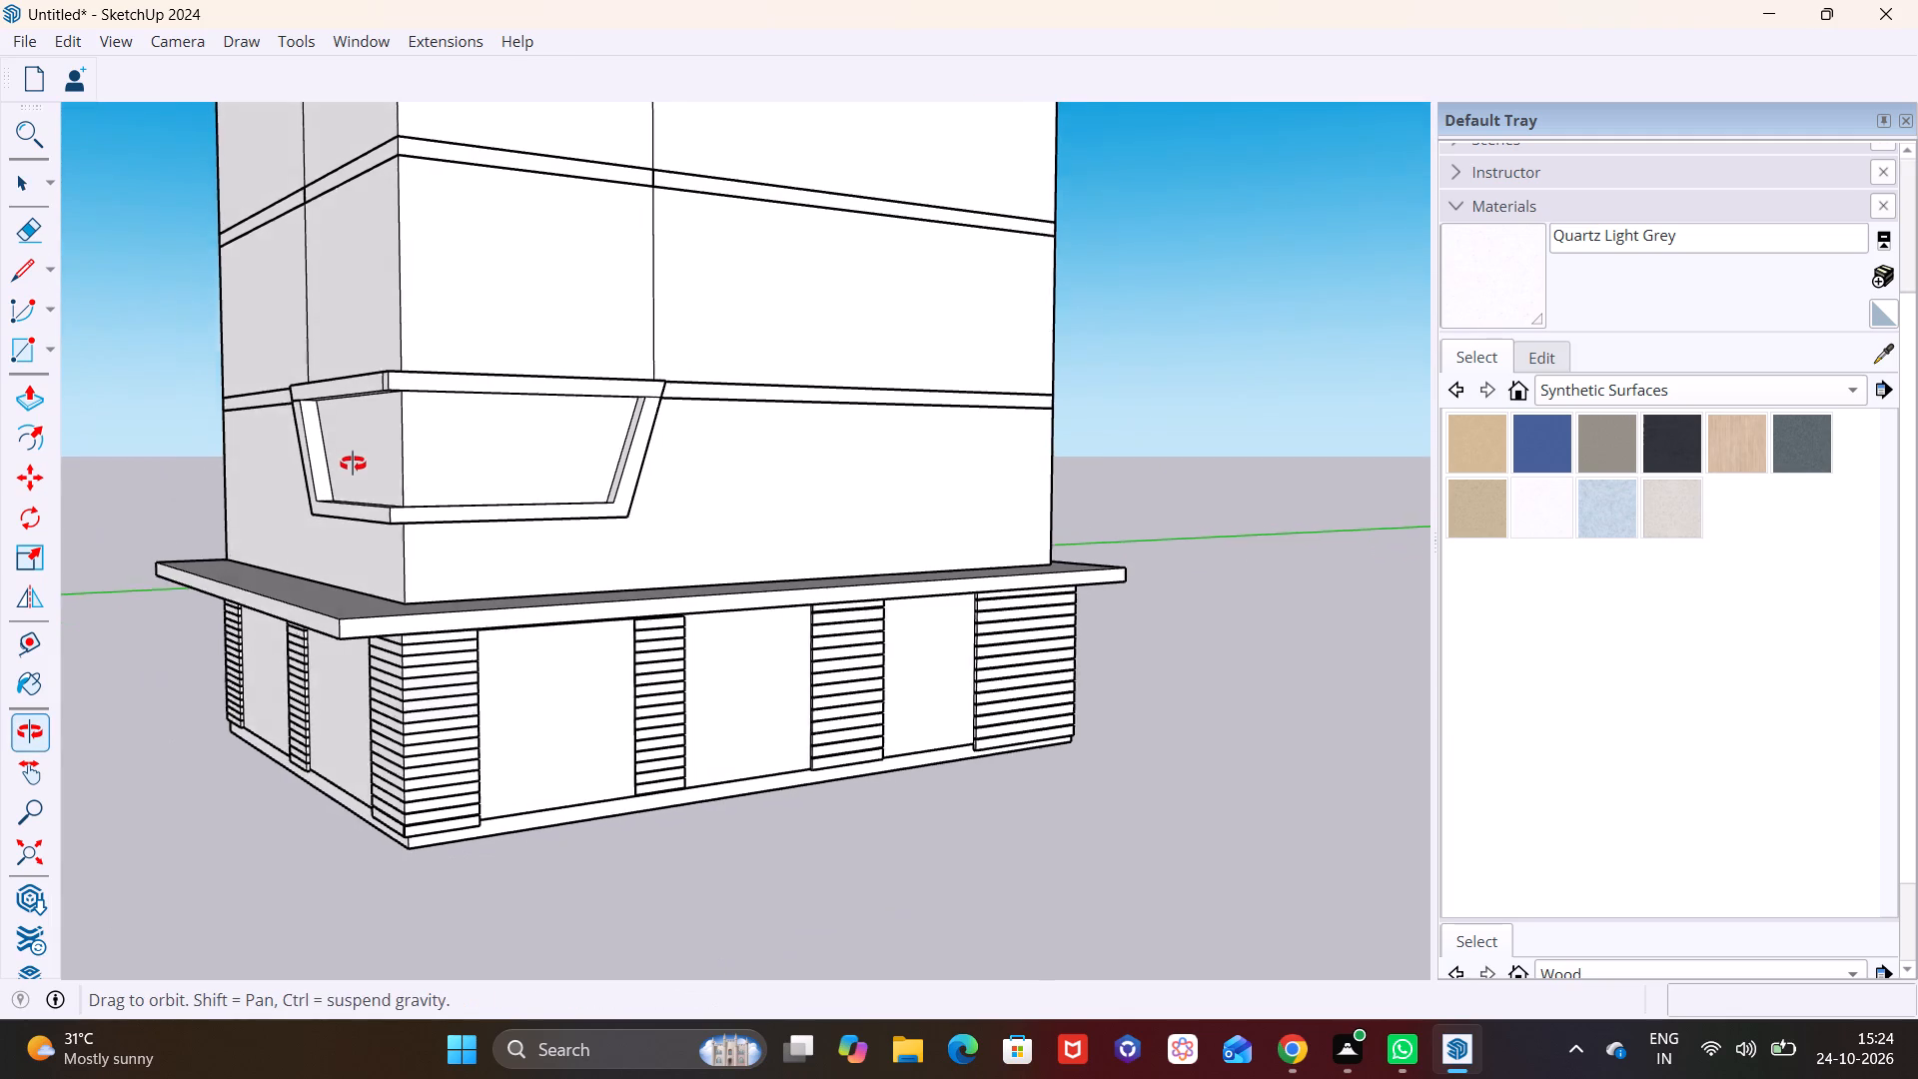
{"action": "middle_click_drag", "start_coordinate": [353, 464], "coordinate": [352, 460]}
{"action": "scroll", "coordinate": [372, 428], "scroll_direction": "down", "scroll_amount": 3}
{"action": "middle_click_drag", "start_coordinate": [429, 430], "coordinate": [461, 574], "text": "shift"}
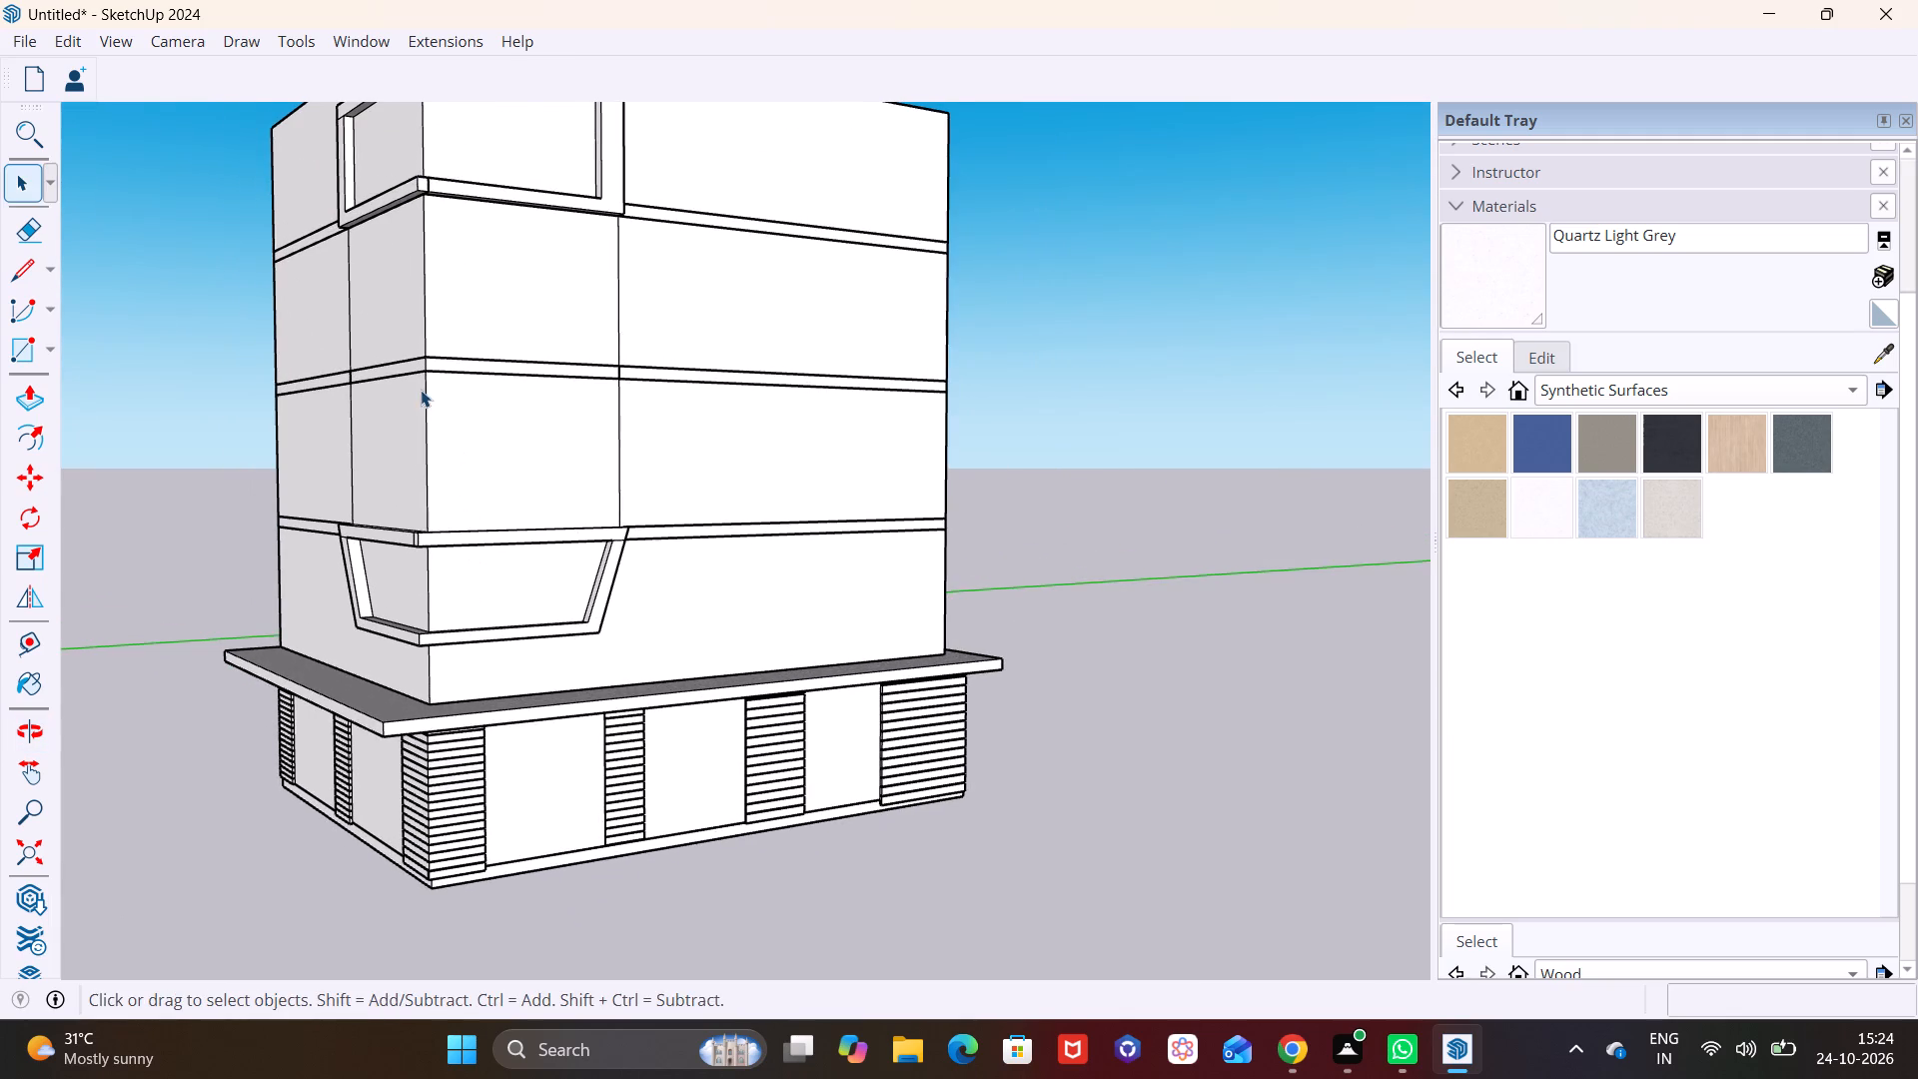
{"action": "middle_click_drag", "start_coordinate": [420, 389], "coordinate": [411, 460], "text": "shift"}
{"action": "scroll", "coordinate": [425, 397], "scroll_direction": "up", "scroll_amount": 1}
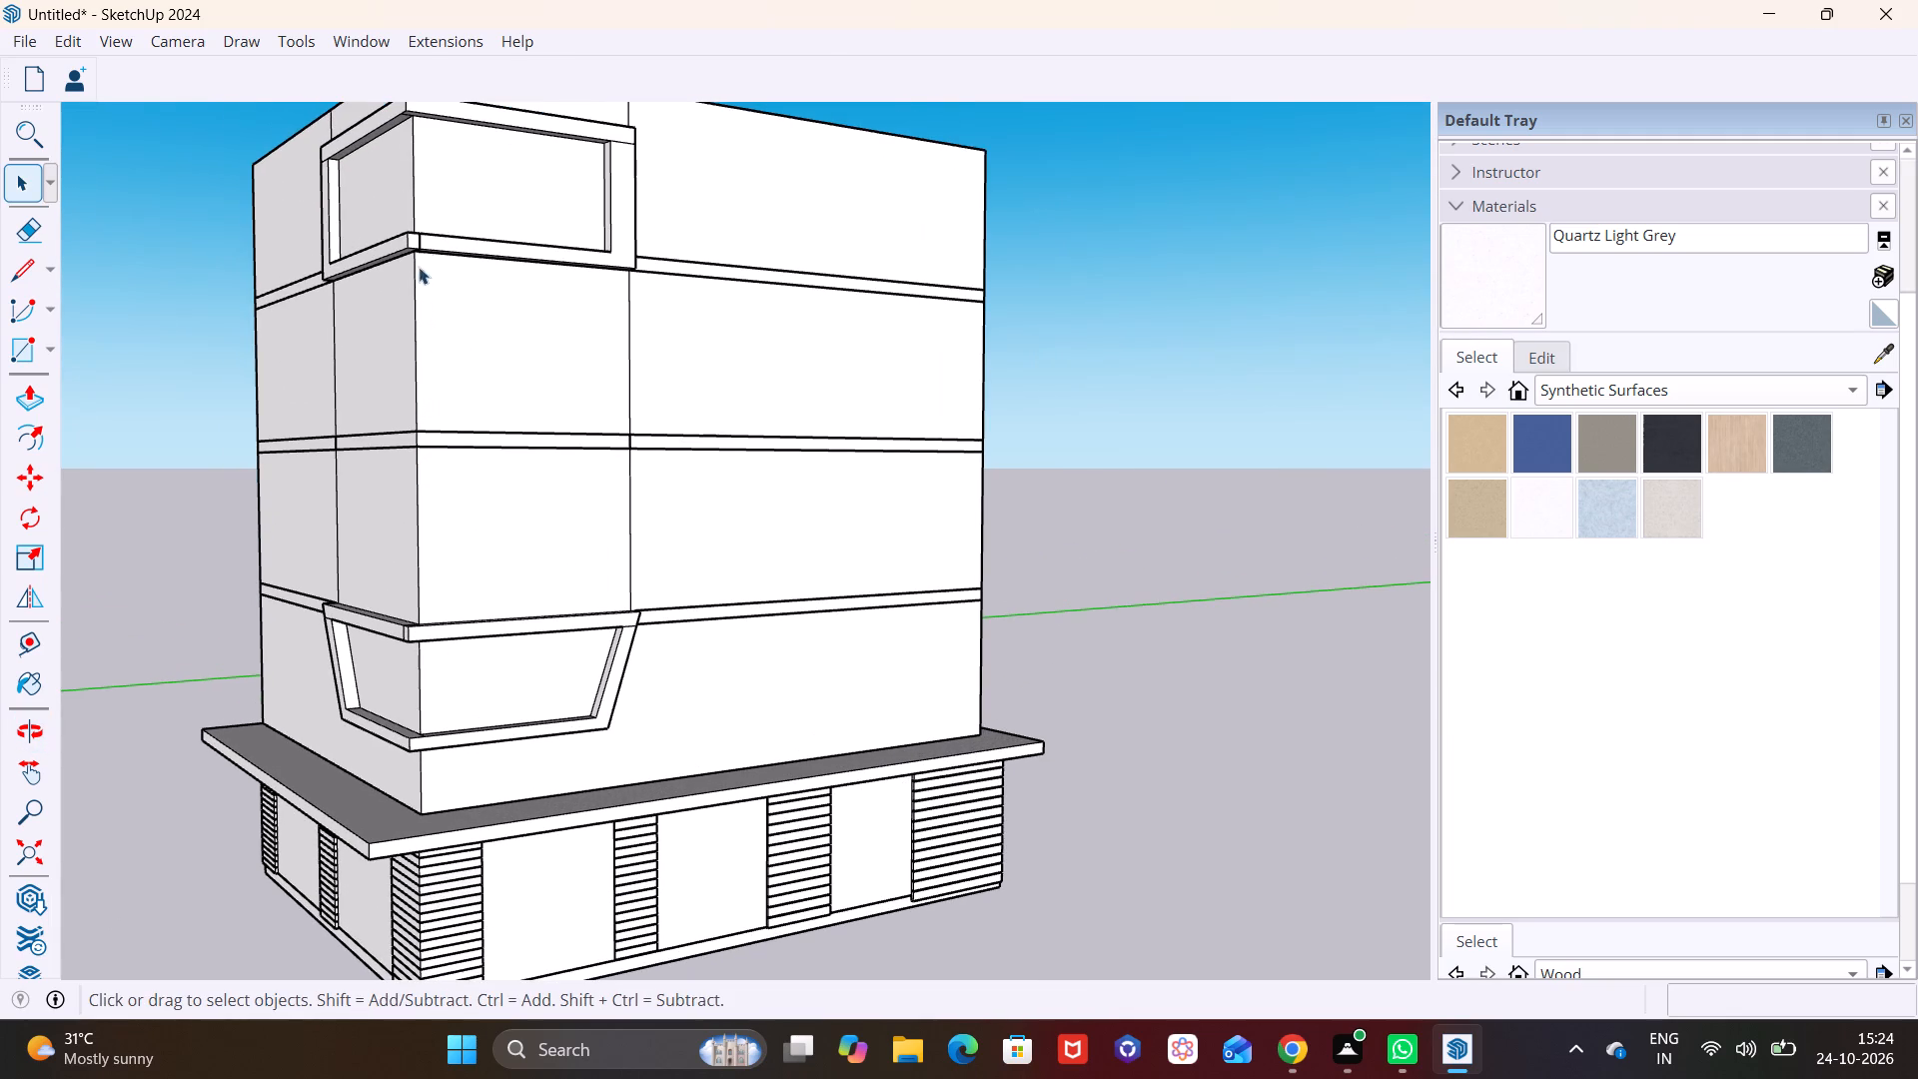
{"action": "scroll", "coordinate": [462, 311], "scroll_direction": "up", "scroll_amount": 2}
{"action": "middle_click_drag", "start_coordinate": [472, 315], "coordinate": [742, 452]}
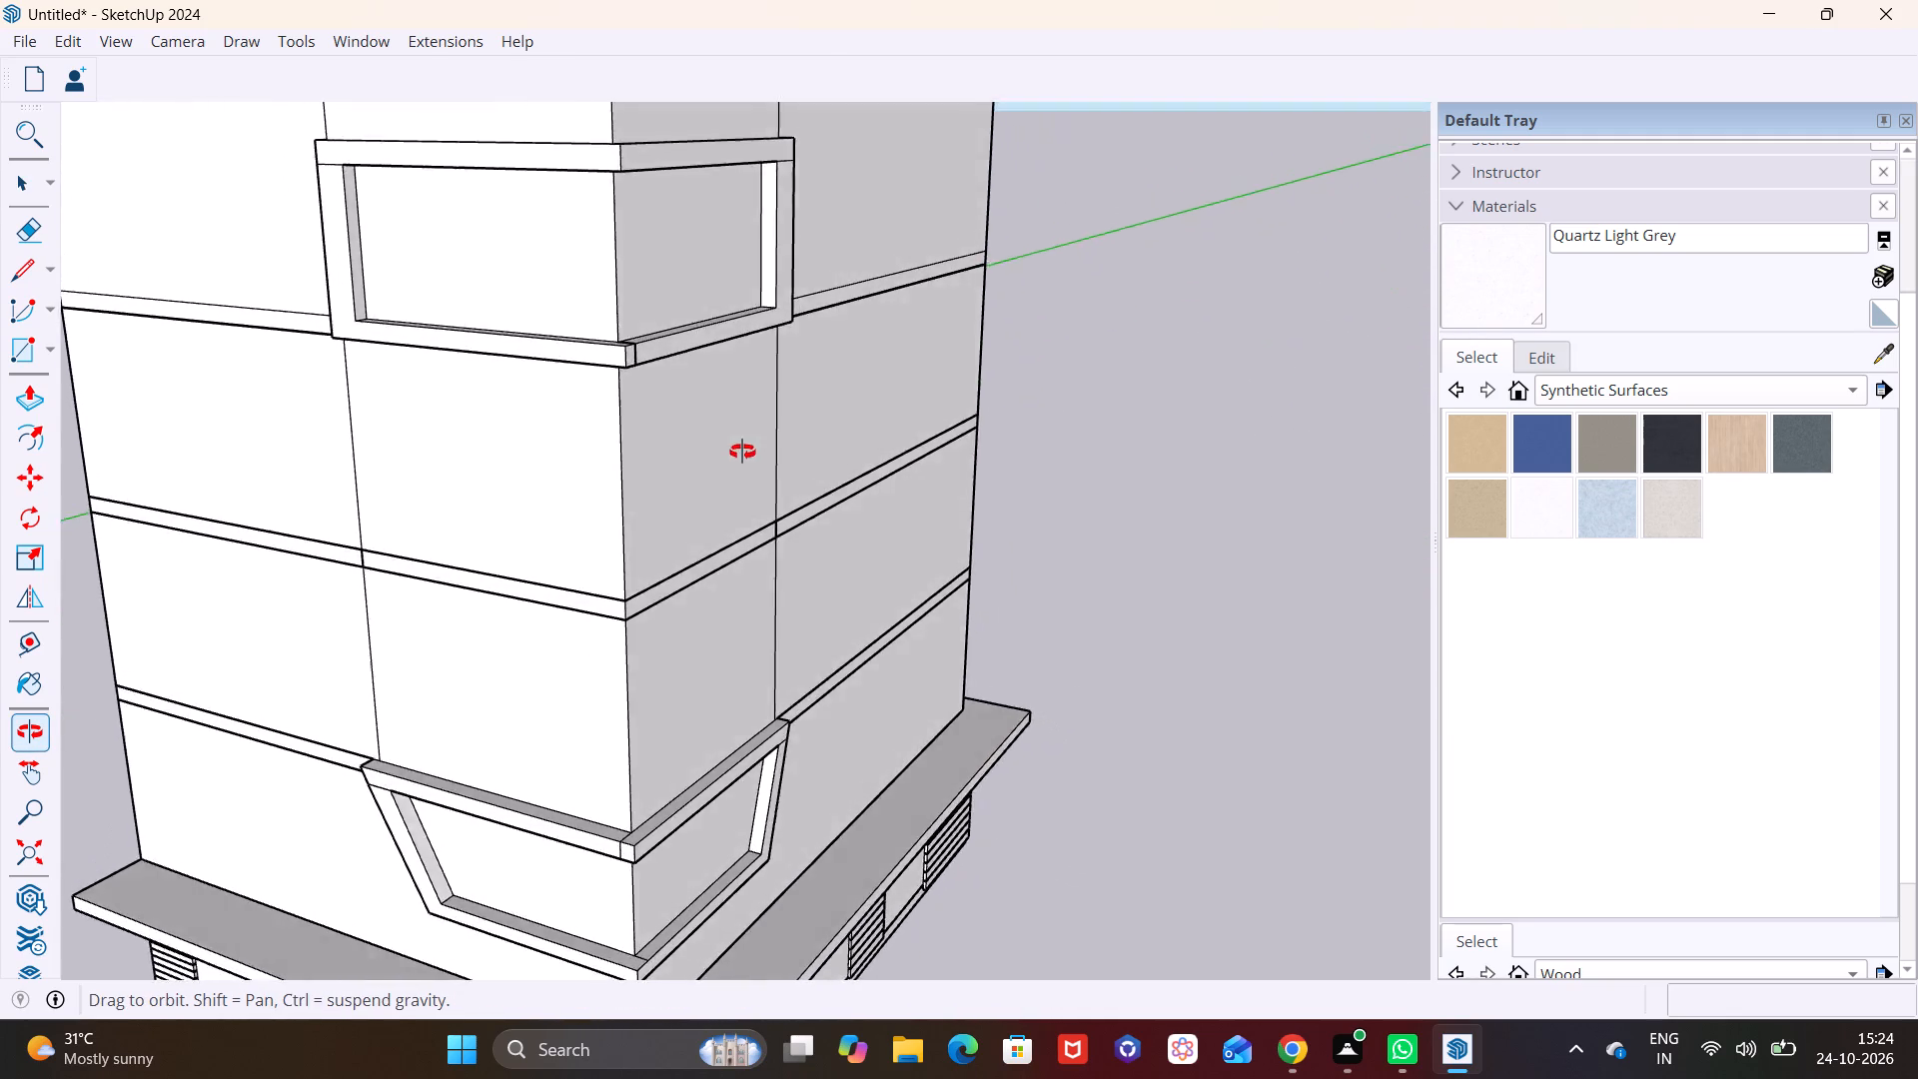
Delete the four vertical dividing lines on the two storeys between the upper and lower corner frames, on both facades.
{"action": "middle_click_drag", "start_coordinate": [742, 452], "coordinate": [530, 333]}
{"action": "scroll", "coordinate": [514, 345], "scroll_direction": "down", "scroll_amount": 1}
{"action": "middle_click_drag", "start_coordinate": [489, 360], "coordinate": [356, 262]}
{"action": "left_click", "coordinate": [603, 328]}
{"action": "key", "text": "Delete"}
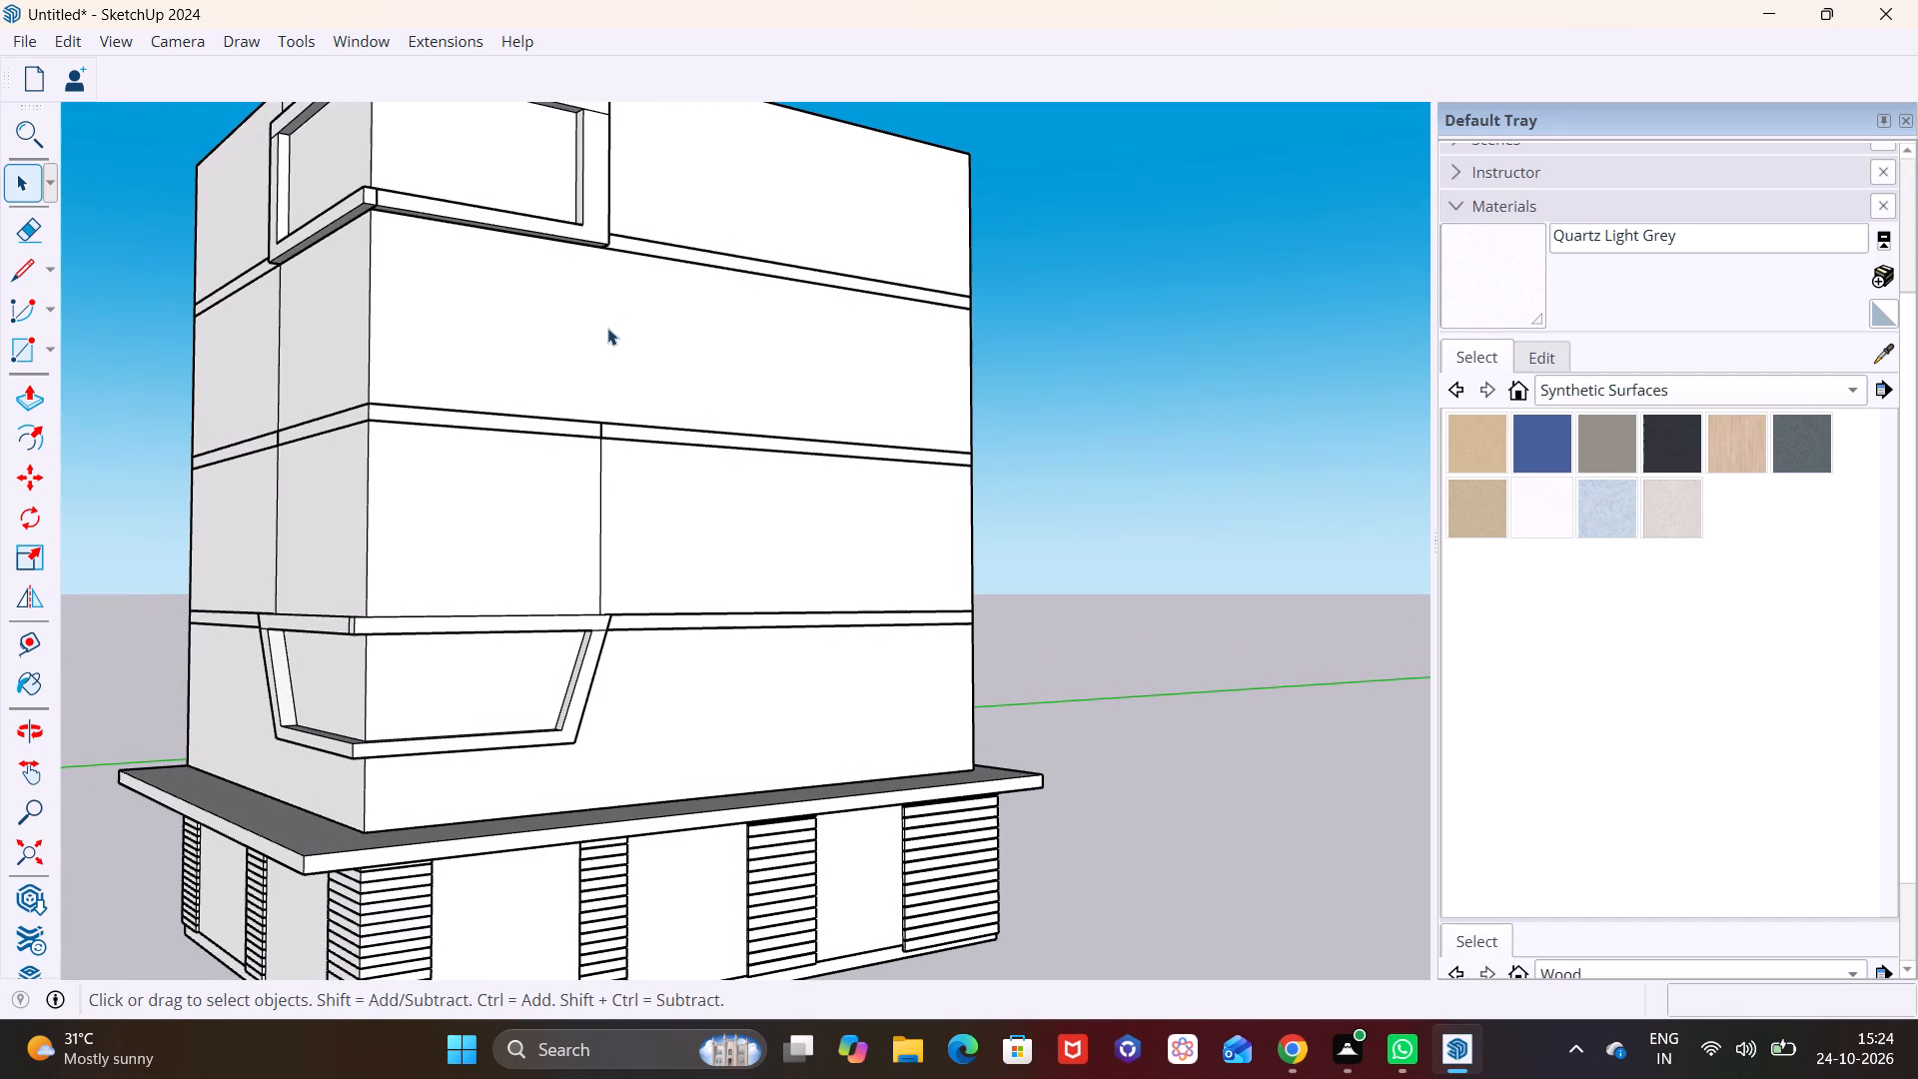
{"action": "left_click", "coordinate": [601, 476]}
{"action": "key", "text": "Delete"}
{"action": "left_click", "coordinate": [278, 361]}
{"action": "key", "text": "Delete"}
{"action": "left_click", "coordinate": [279, 481]}
{"action": "key", "text": "Delete"}
Examine the cleared corner walls, the middle band and the lower frame's corner joint.
{"action": "scroll", "coordinate": [386, 456], "scroll_direction": "down", "scroll_amount": 2}
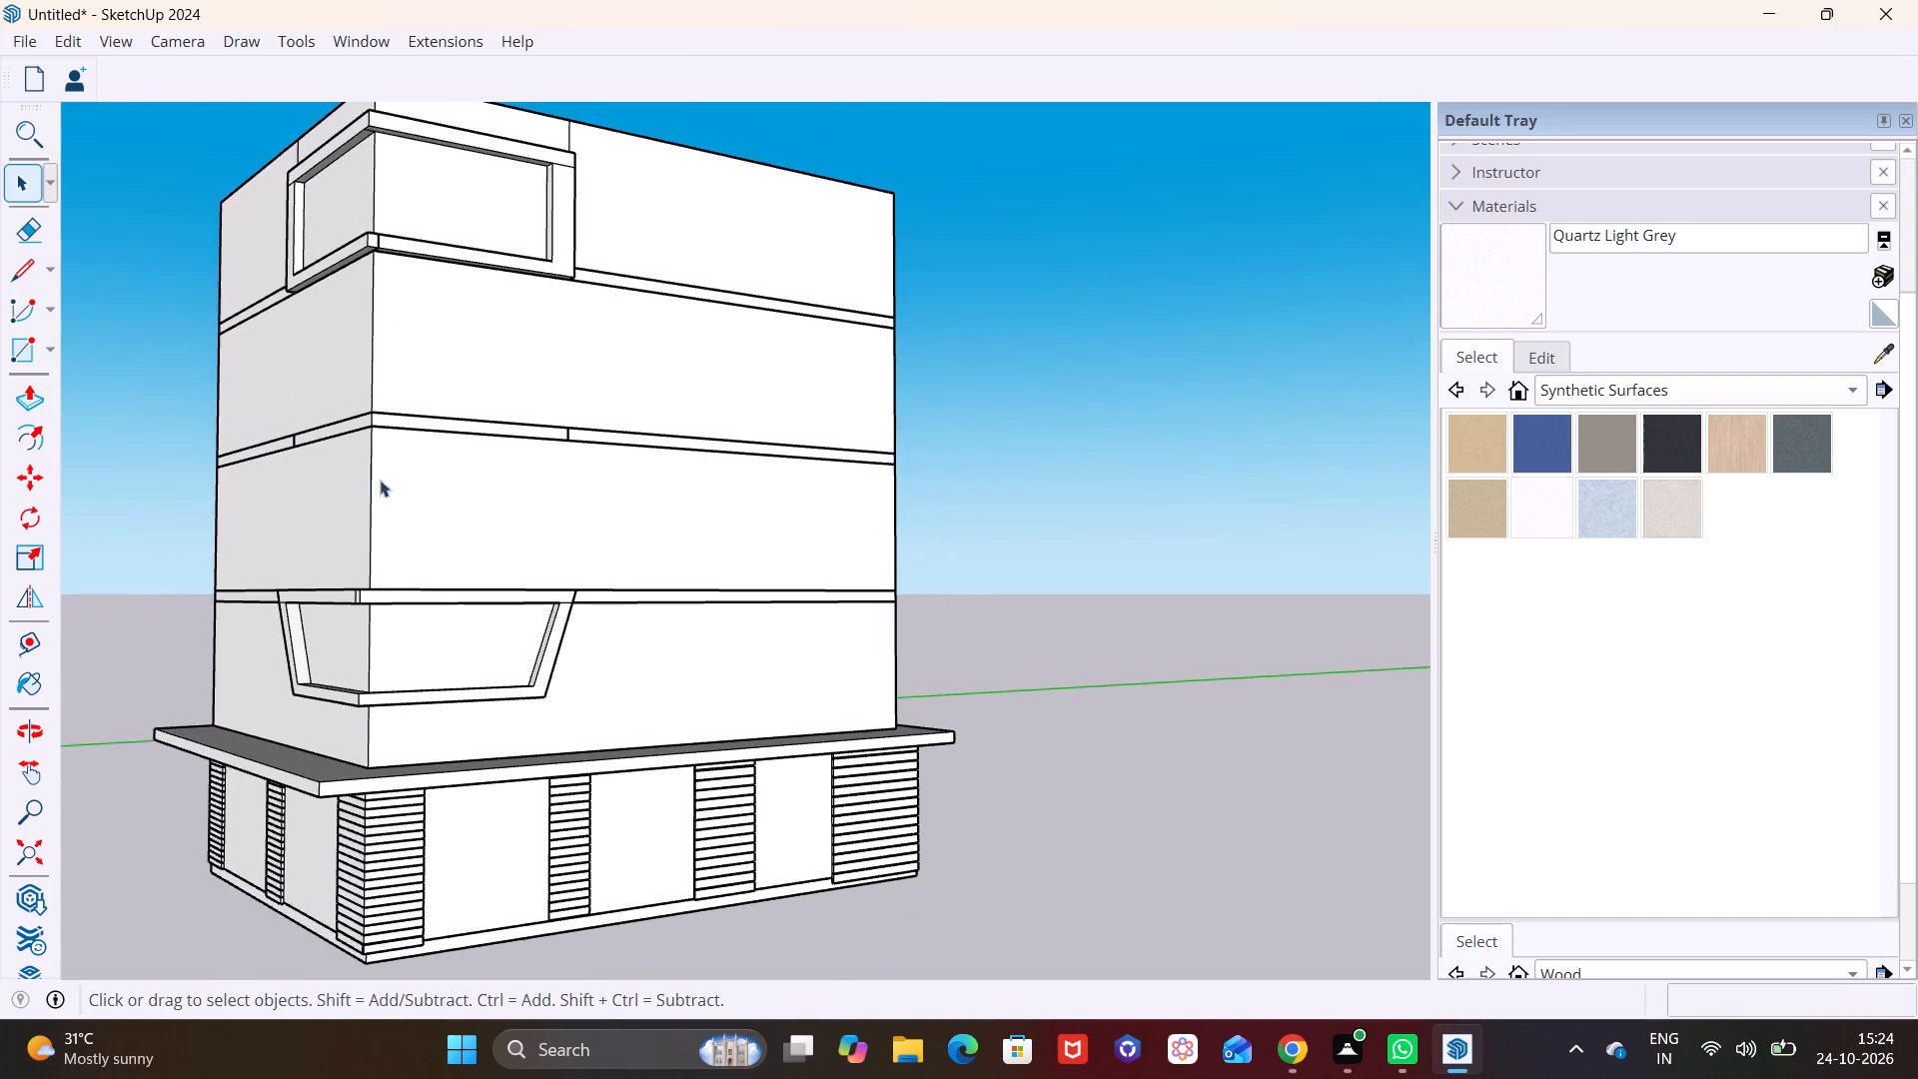
{"action": "scroll", "coordinate": [350, 570], "scroll_direction": "up", "scroll_amount": 9}
{"action": "middle_click_drag", "start_coordinate": [343, 573], "coordinate": [495, 747]}
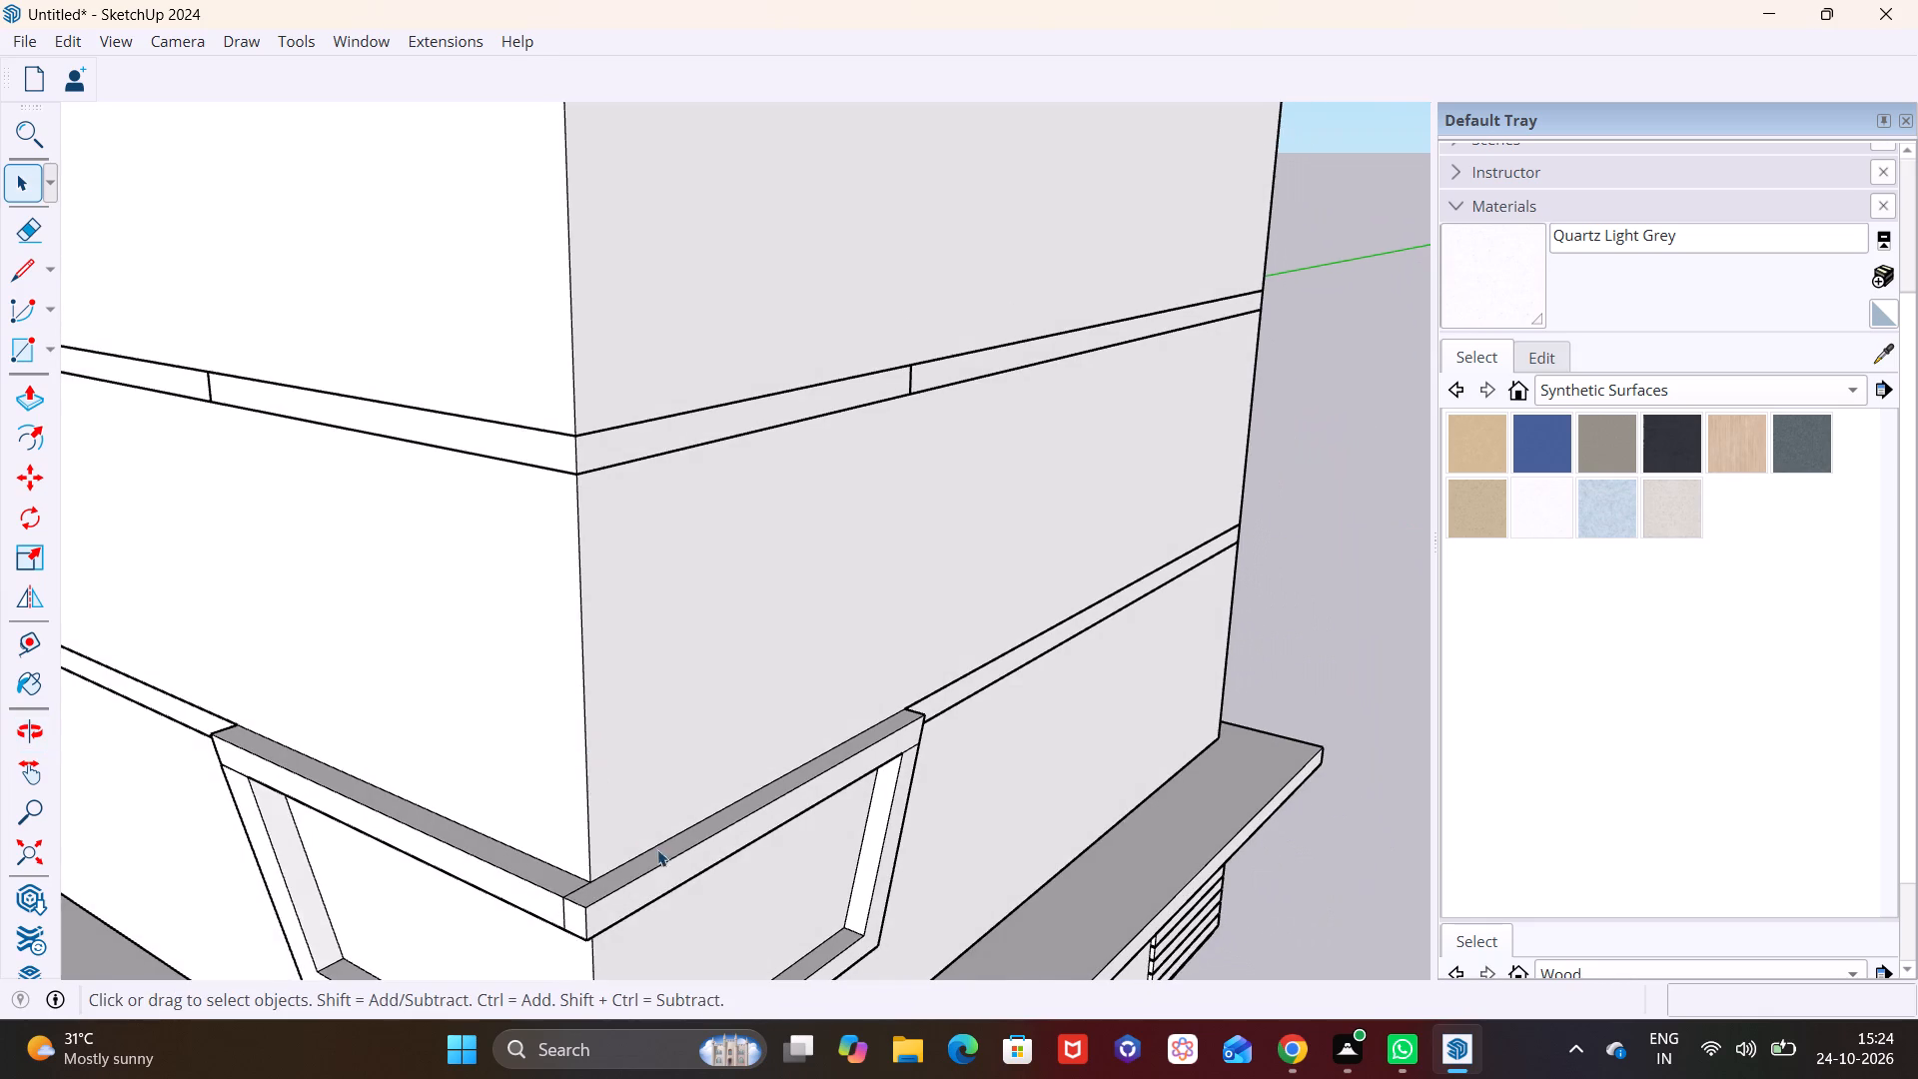
{"action": "scroll", "coordinate": [633, 873], "scroll_direction": "up", "scroll_amount": 5}
{"action": "middle_click_drag", "start_coordinate": [576, 823], "coordinate": [553, 634]}
{"action": "middle_click_drag", "start_coordinate": [522, 740], "coordinate": [486, 839]}
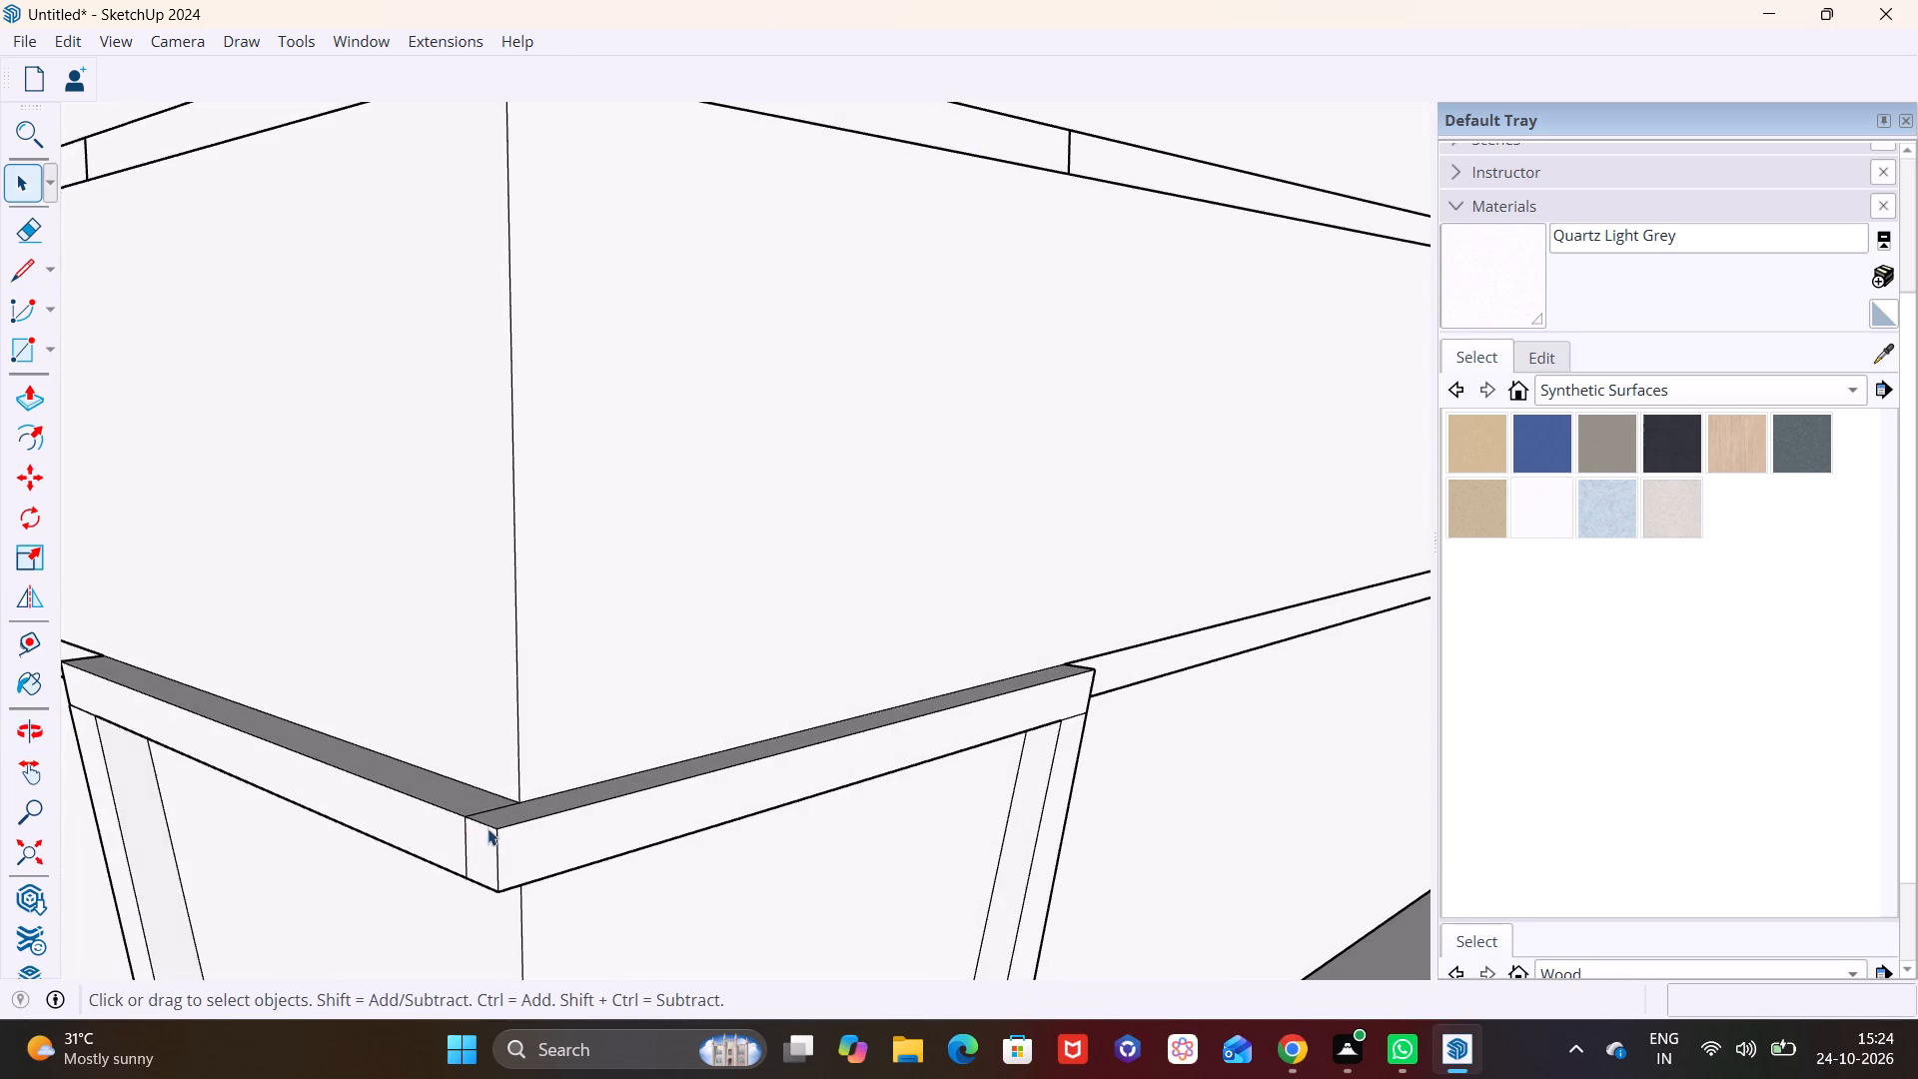
{"action": "scroll", "coordinate": [487, 828], "scroll_direction": "down", "scroll_amount": 14}
{"action": "middle_click_drag", "start_coordinate": [516, 792], "coordinate": [539, 744]}
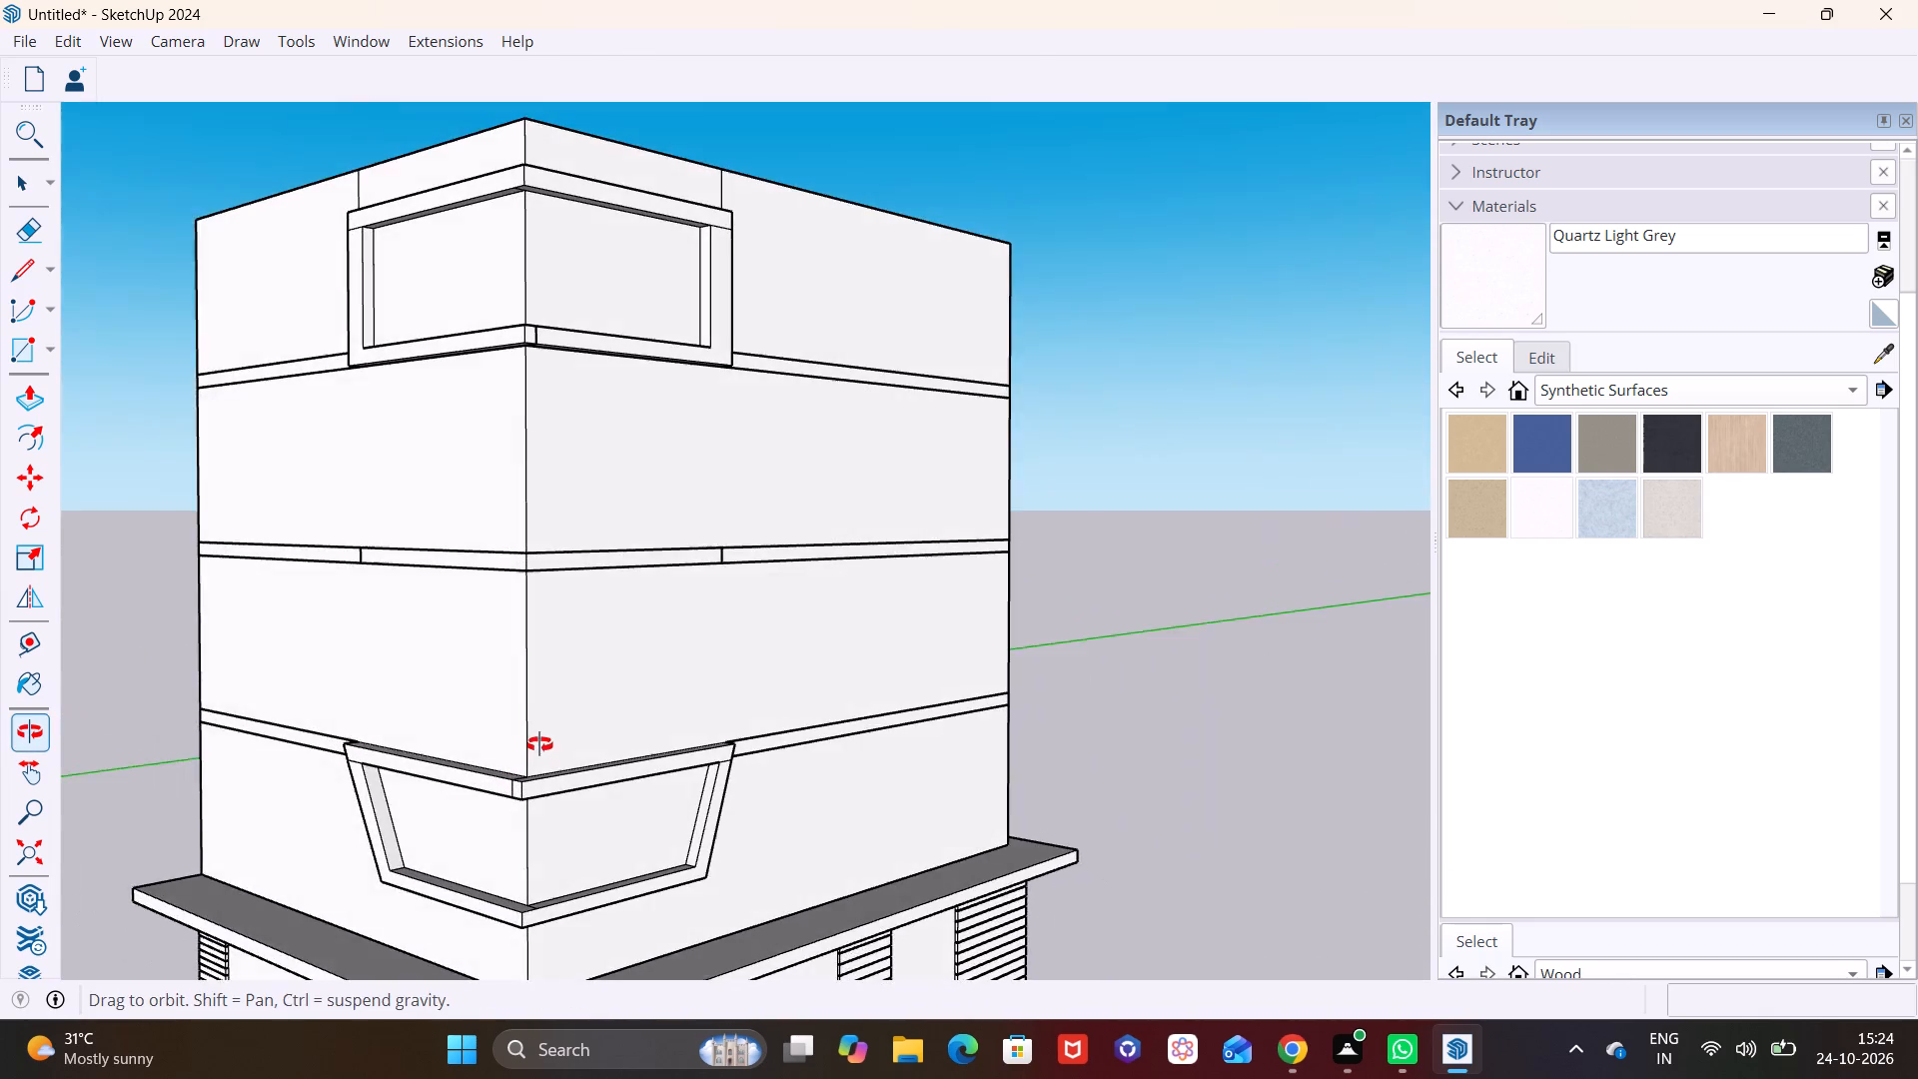
{"action": "middle_click_drag", "start_coordinate": [539, 744], "coordinate": [538, 794]}
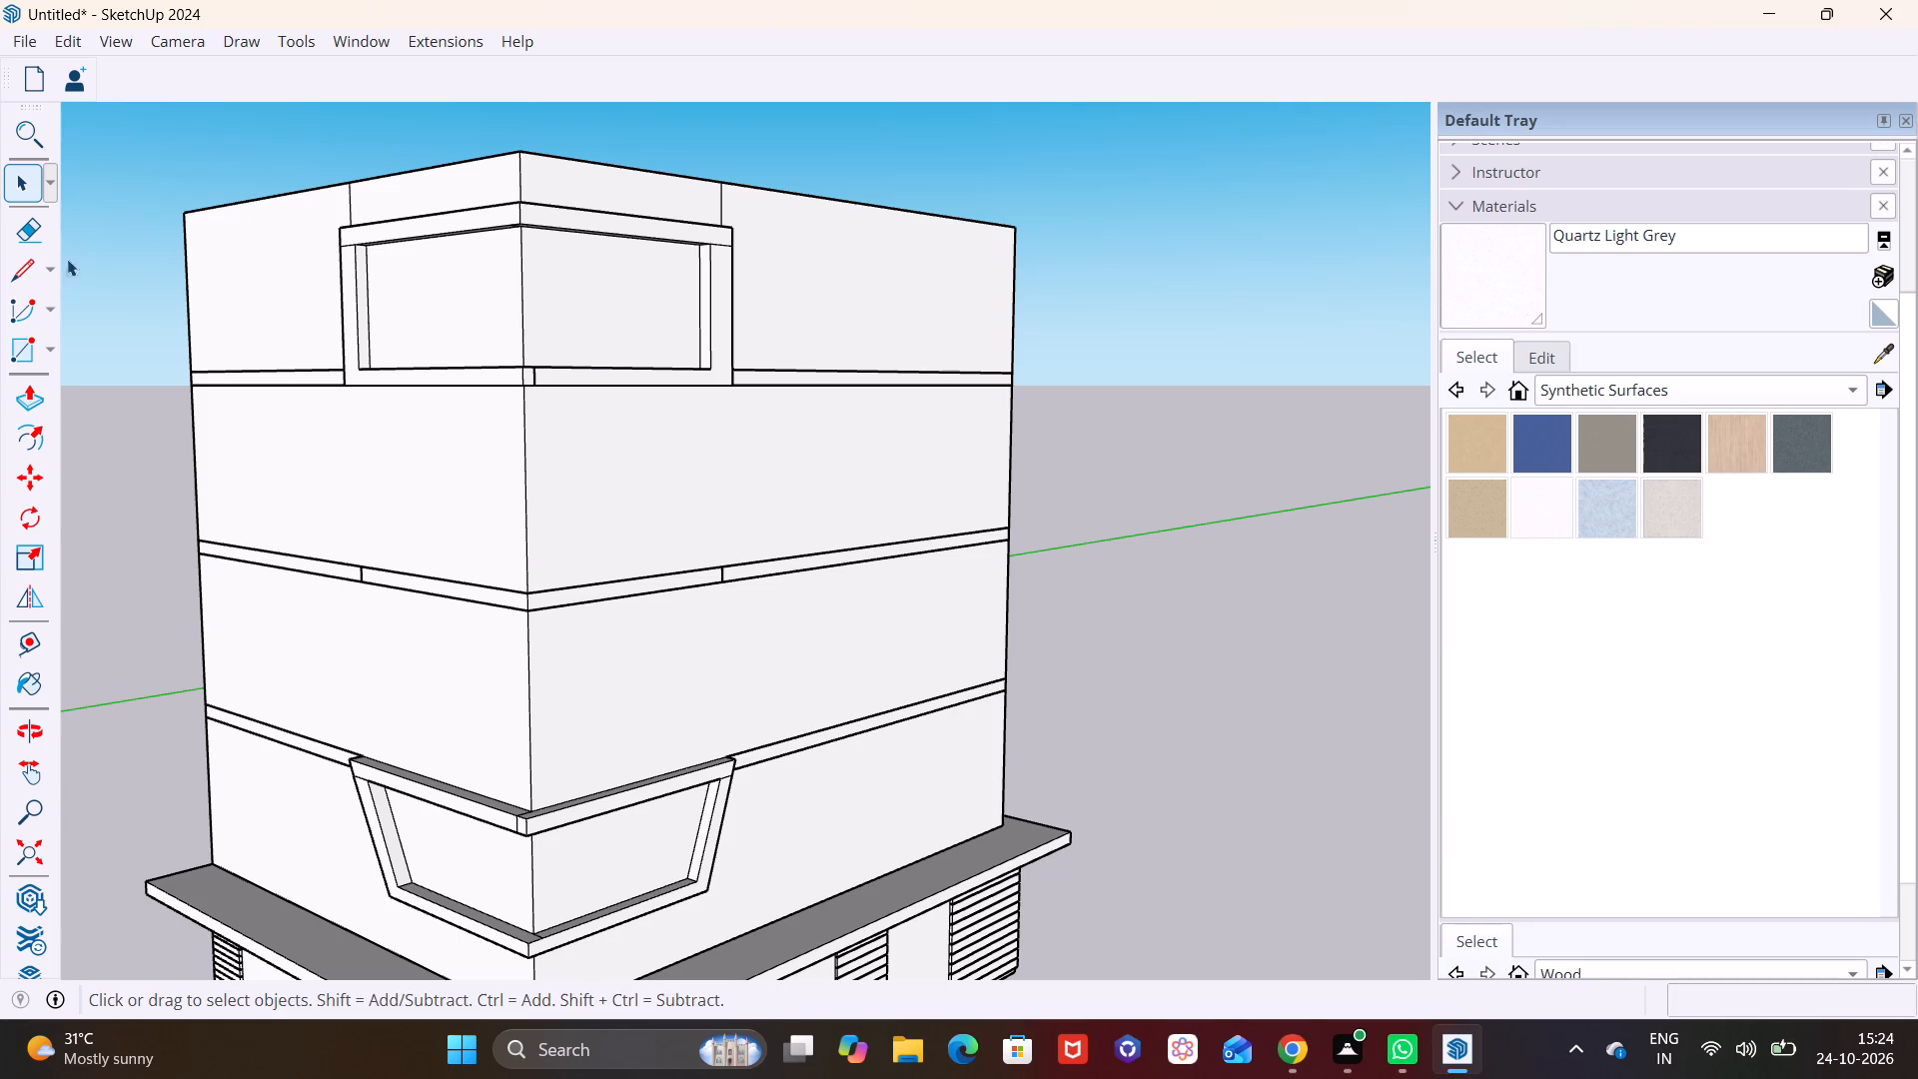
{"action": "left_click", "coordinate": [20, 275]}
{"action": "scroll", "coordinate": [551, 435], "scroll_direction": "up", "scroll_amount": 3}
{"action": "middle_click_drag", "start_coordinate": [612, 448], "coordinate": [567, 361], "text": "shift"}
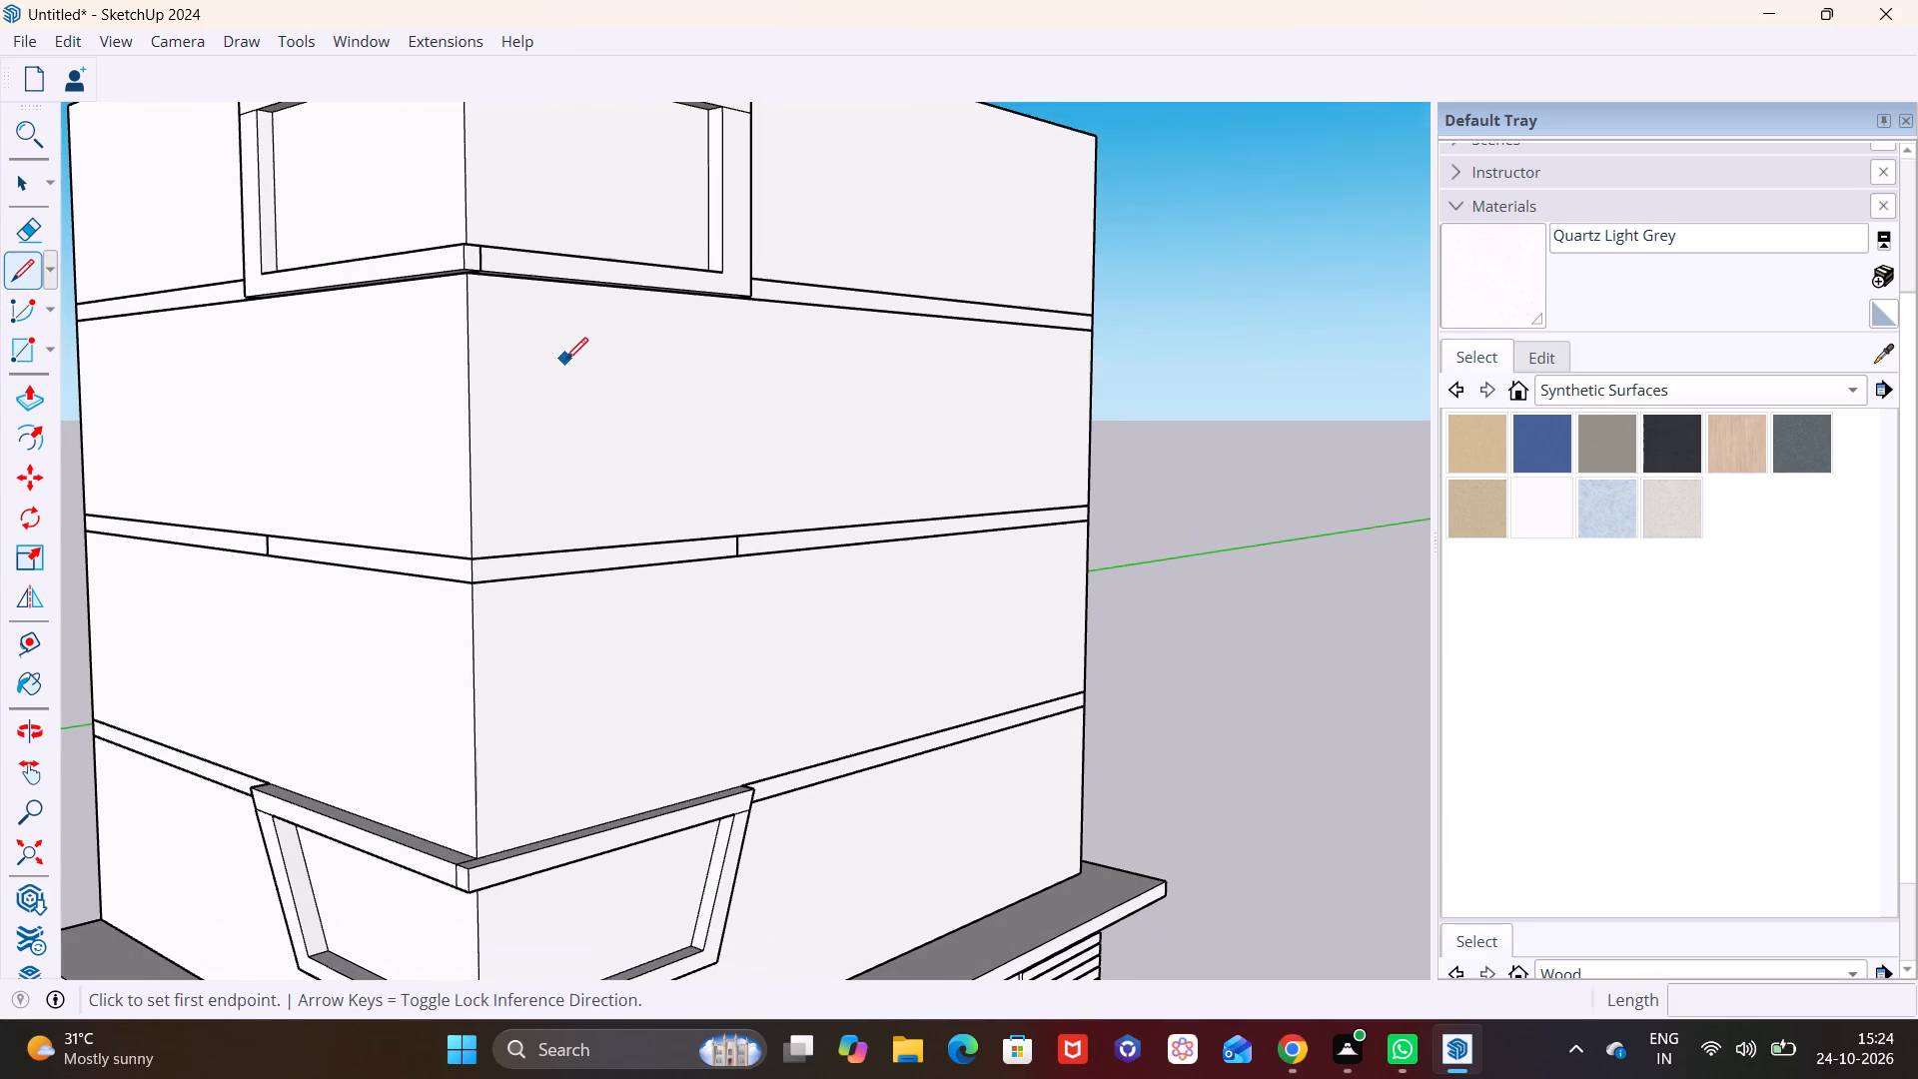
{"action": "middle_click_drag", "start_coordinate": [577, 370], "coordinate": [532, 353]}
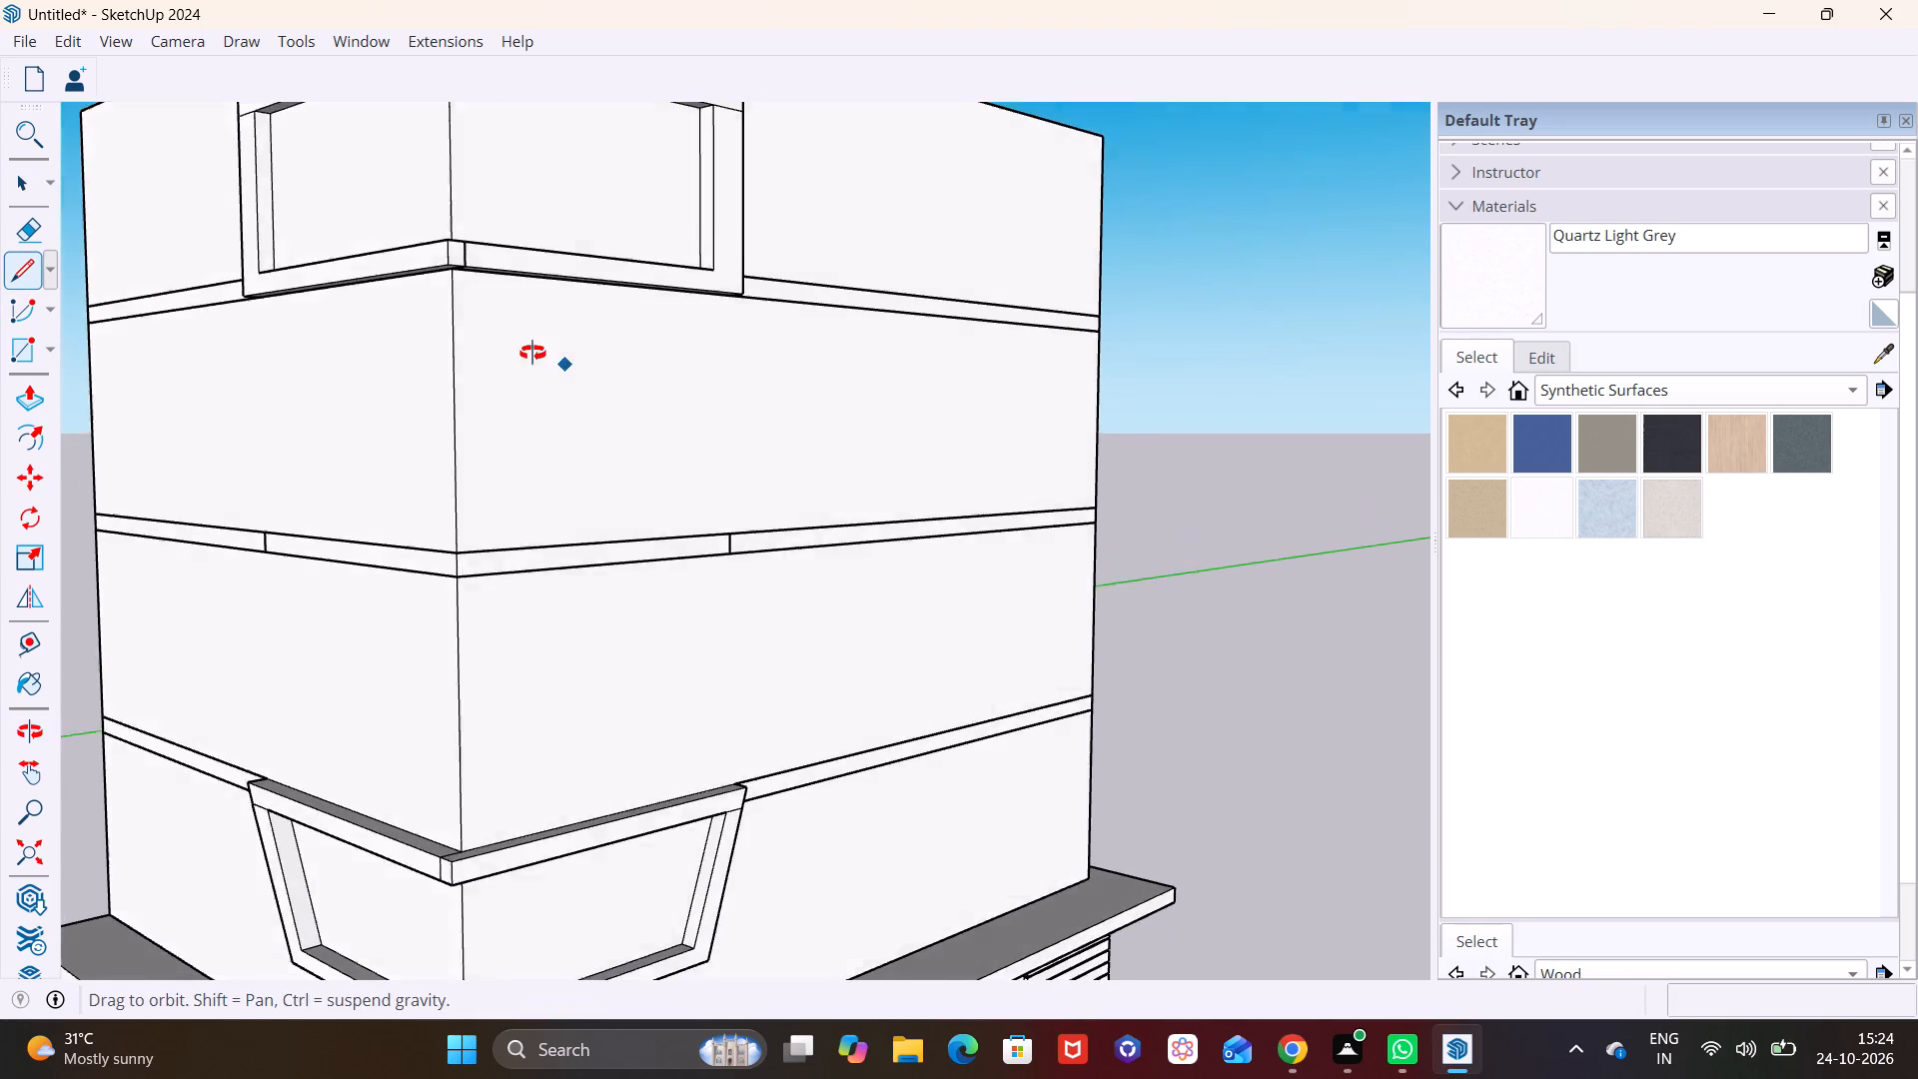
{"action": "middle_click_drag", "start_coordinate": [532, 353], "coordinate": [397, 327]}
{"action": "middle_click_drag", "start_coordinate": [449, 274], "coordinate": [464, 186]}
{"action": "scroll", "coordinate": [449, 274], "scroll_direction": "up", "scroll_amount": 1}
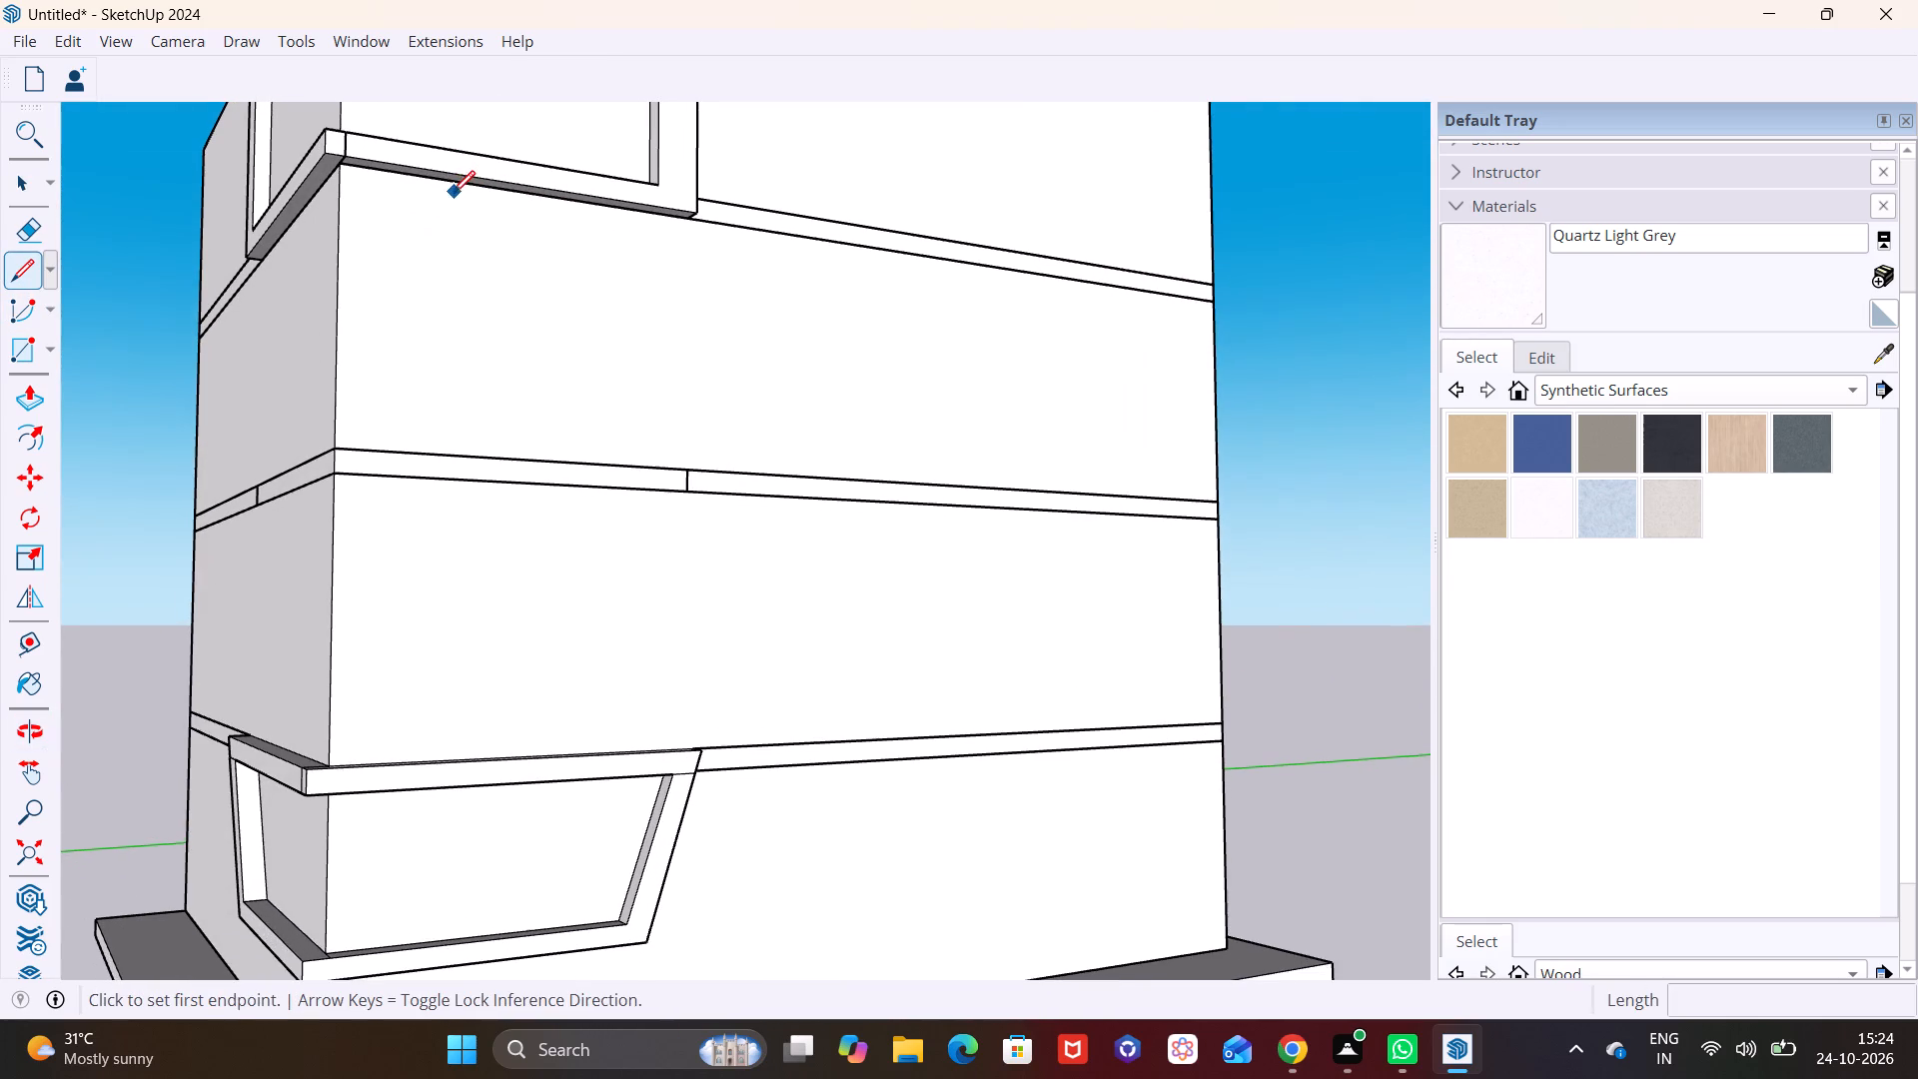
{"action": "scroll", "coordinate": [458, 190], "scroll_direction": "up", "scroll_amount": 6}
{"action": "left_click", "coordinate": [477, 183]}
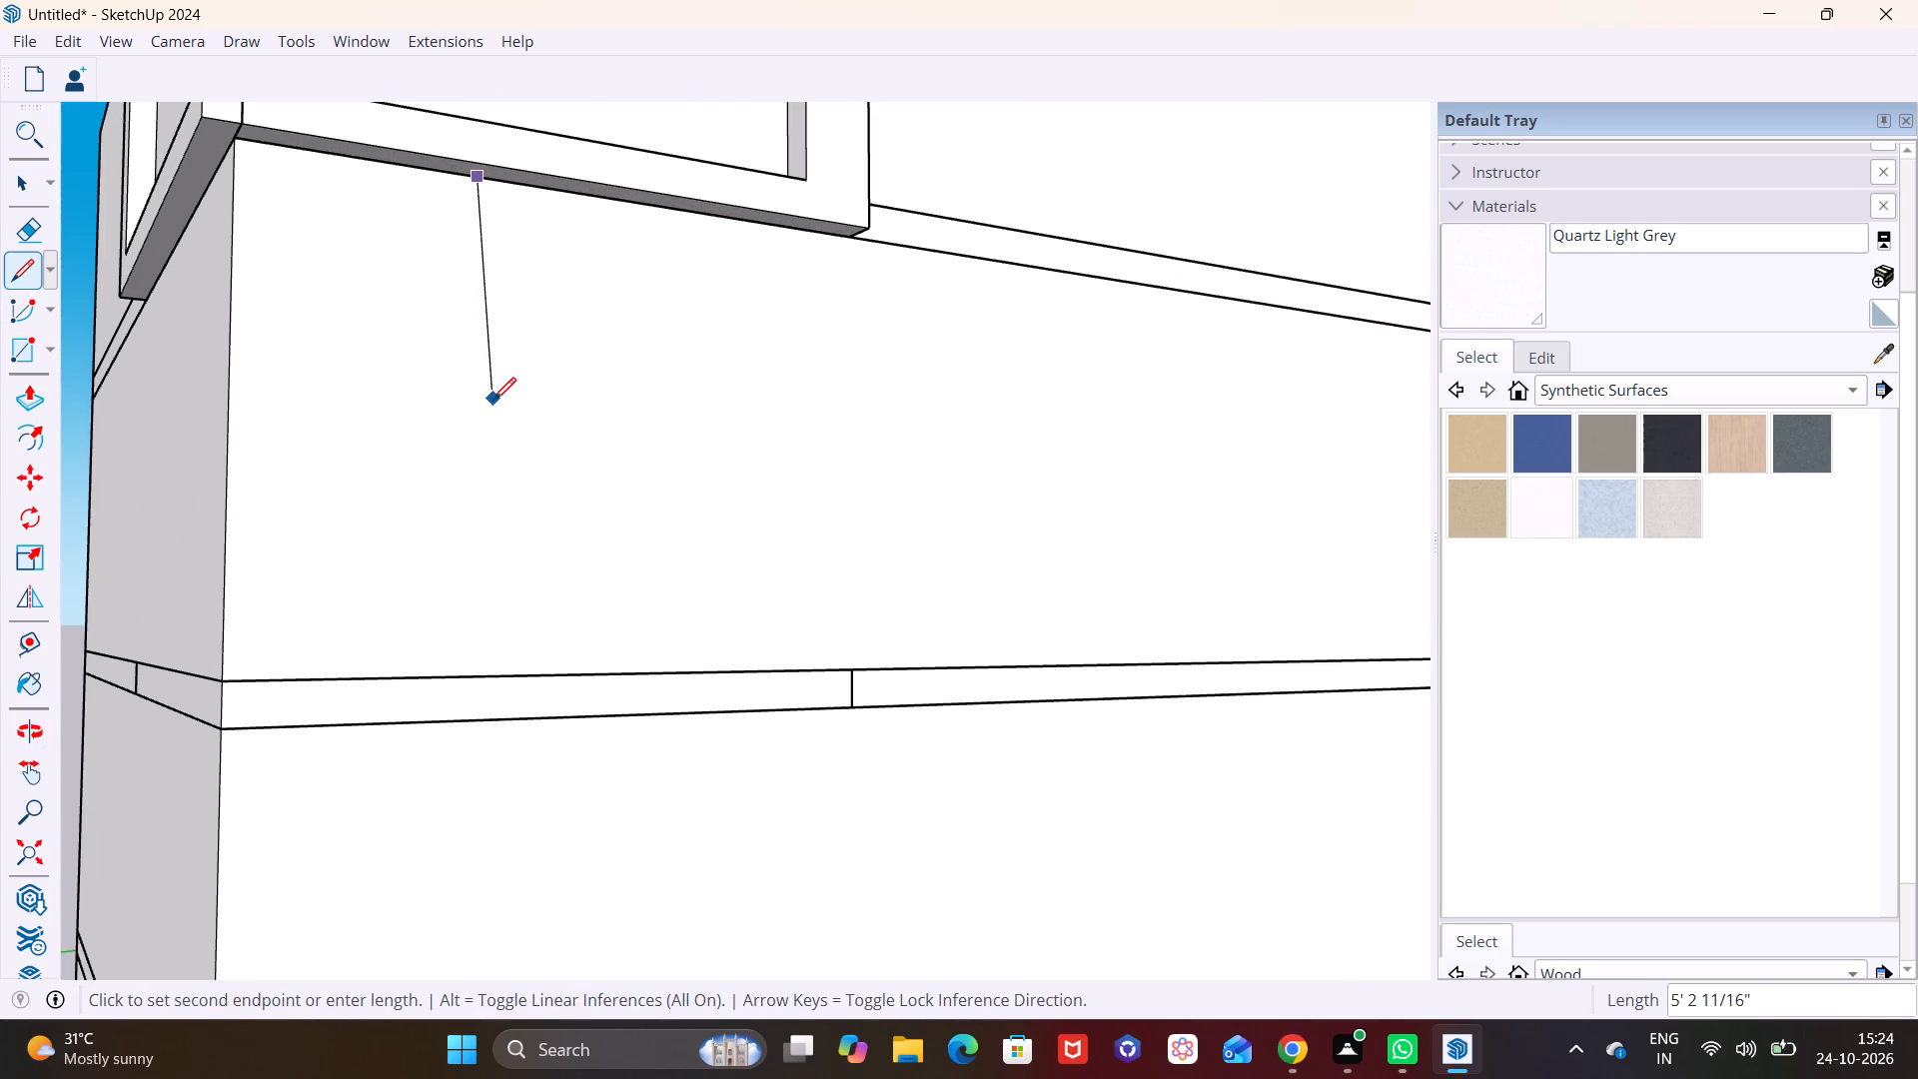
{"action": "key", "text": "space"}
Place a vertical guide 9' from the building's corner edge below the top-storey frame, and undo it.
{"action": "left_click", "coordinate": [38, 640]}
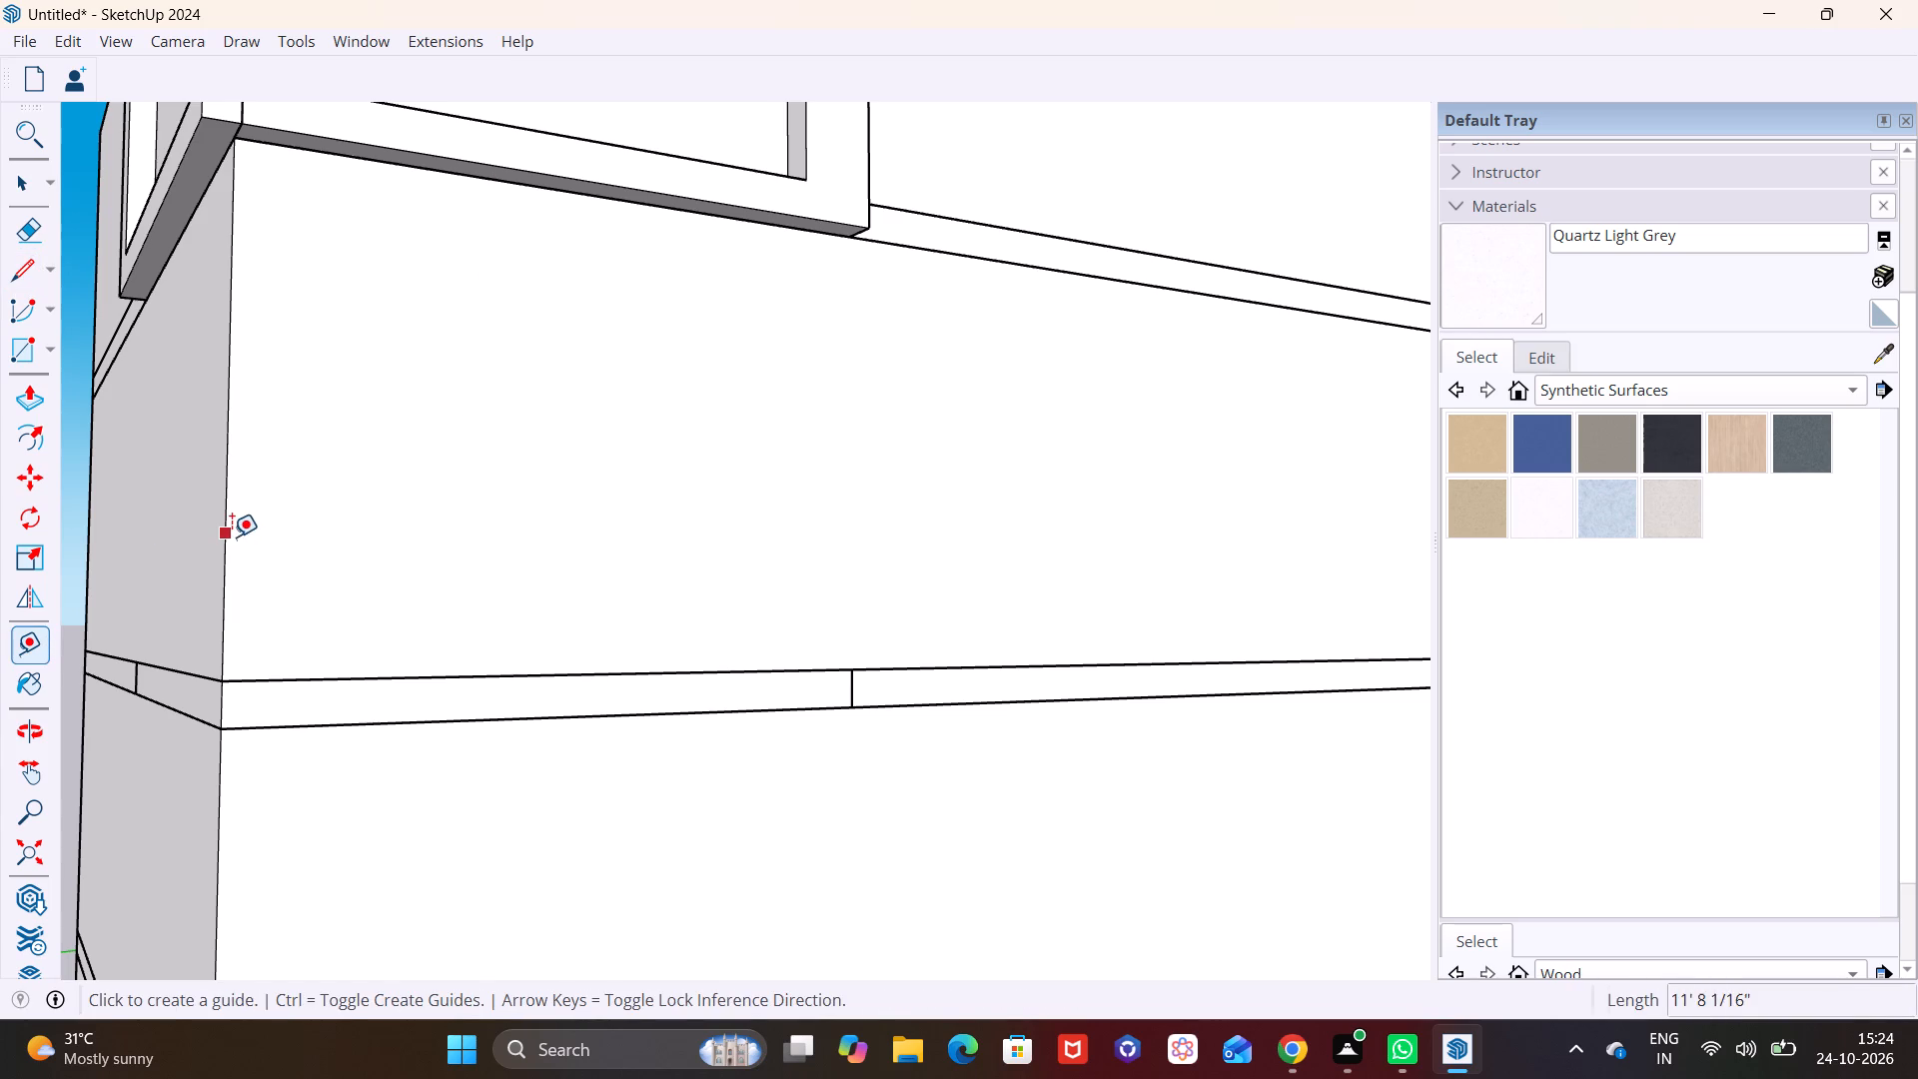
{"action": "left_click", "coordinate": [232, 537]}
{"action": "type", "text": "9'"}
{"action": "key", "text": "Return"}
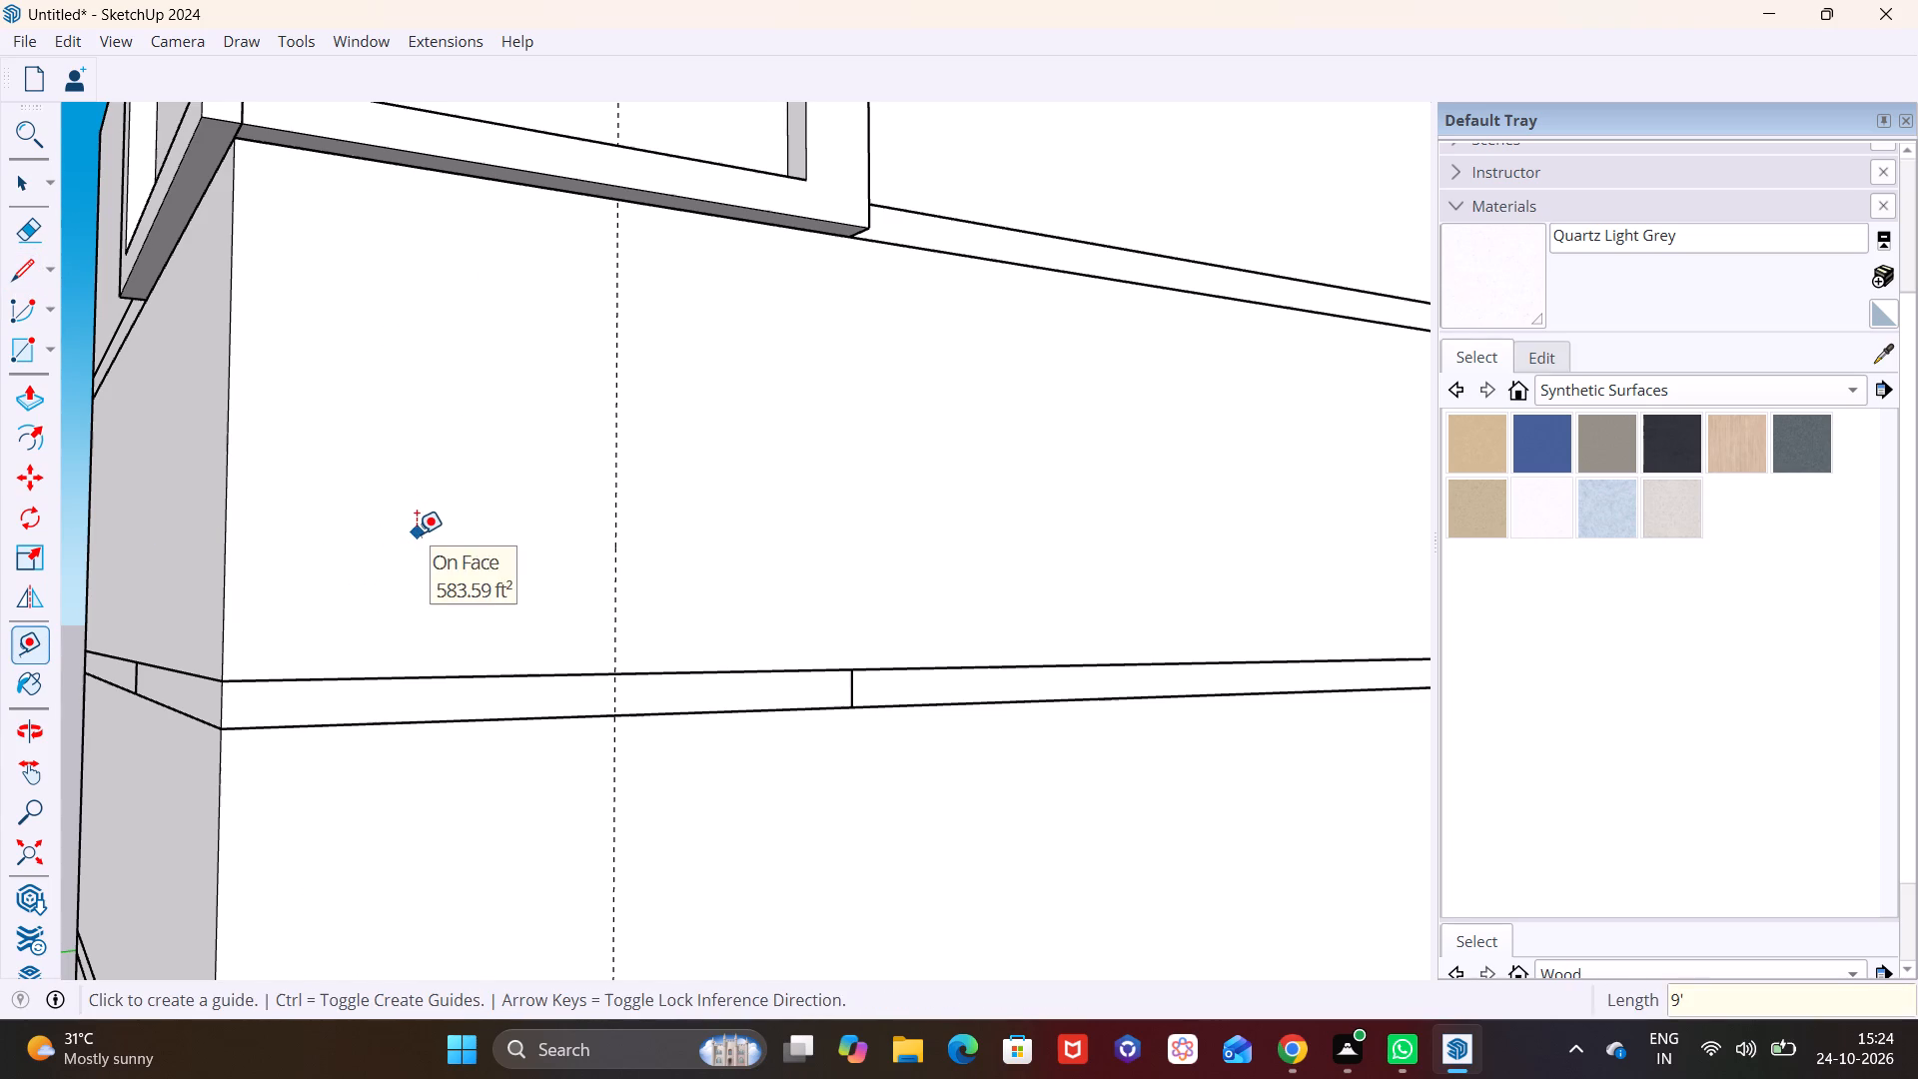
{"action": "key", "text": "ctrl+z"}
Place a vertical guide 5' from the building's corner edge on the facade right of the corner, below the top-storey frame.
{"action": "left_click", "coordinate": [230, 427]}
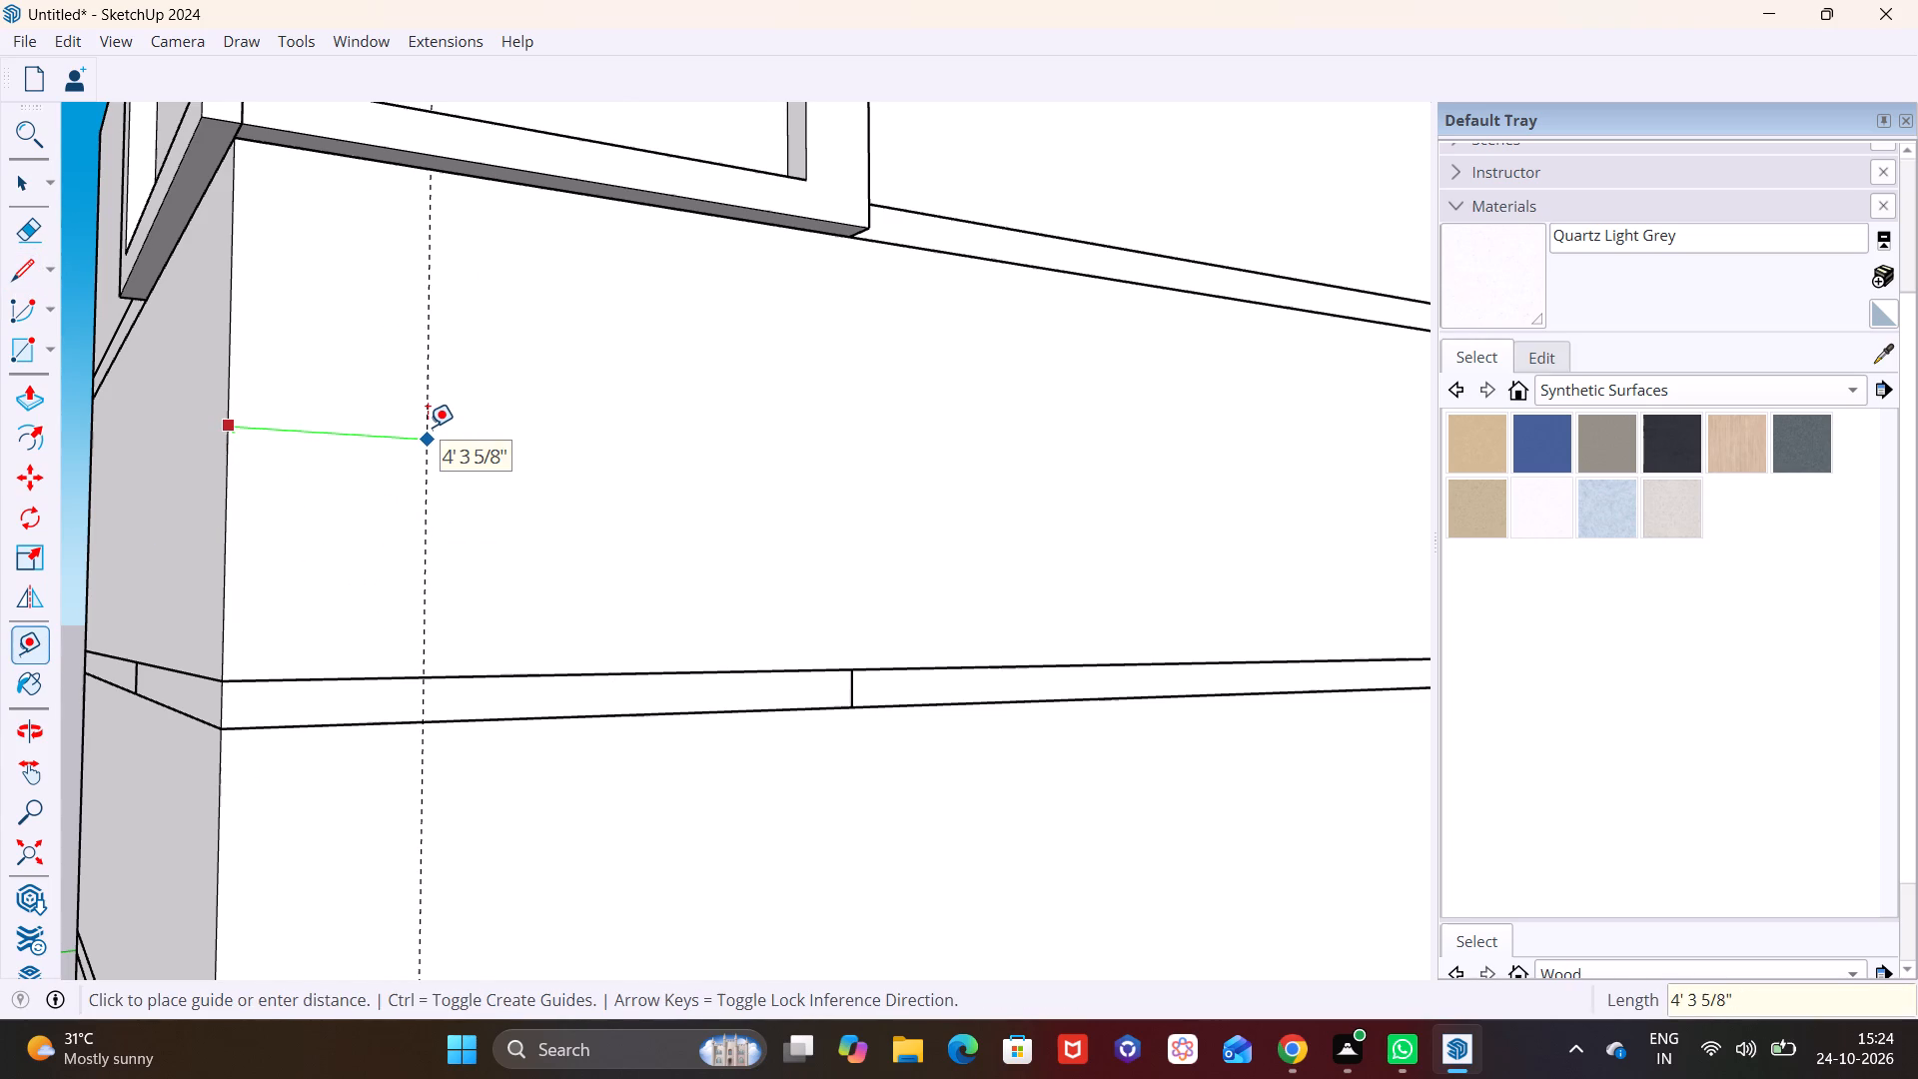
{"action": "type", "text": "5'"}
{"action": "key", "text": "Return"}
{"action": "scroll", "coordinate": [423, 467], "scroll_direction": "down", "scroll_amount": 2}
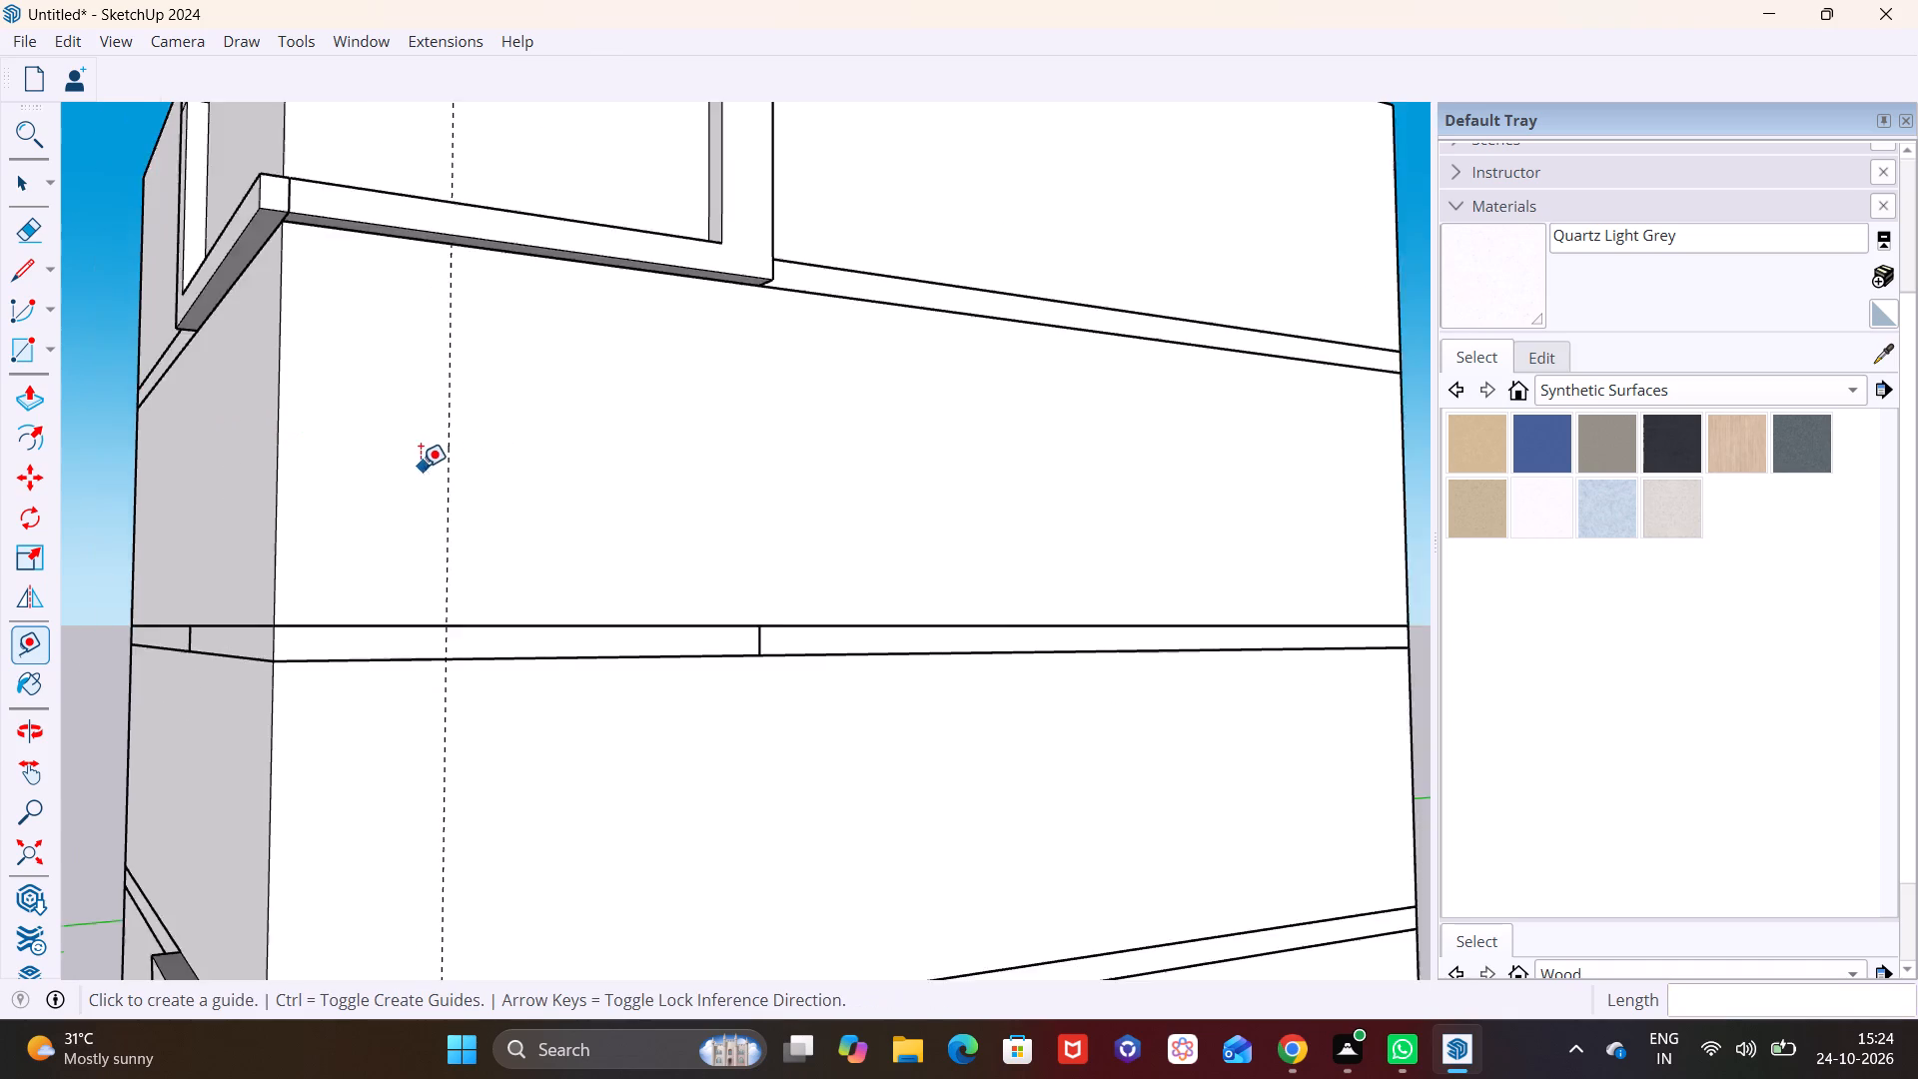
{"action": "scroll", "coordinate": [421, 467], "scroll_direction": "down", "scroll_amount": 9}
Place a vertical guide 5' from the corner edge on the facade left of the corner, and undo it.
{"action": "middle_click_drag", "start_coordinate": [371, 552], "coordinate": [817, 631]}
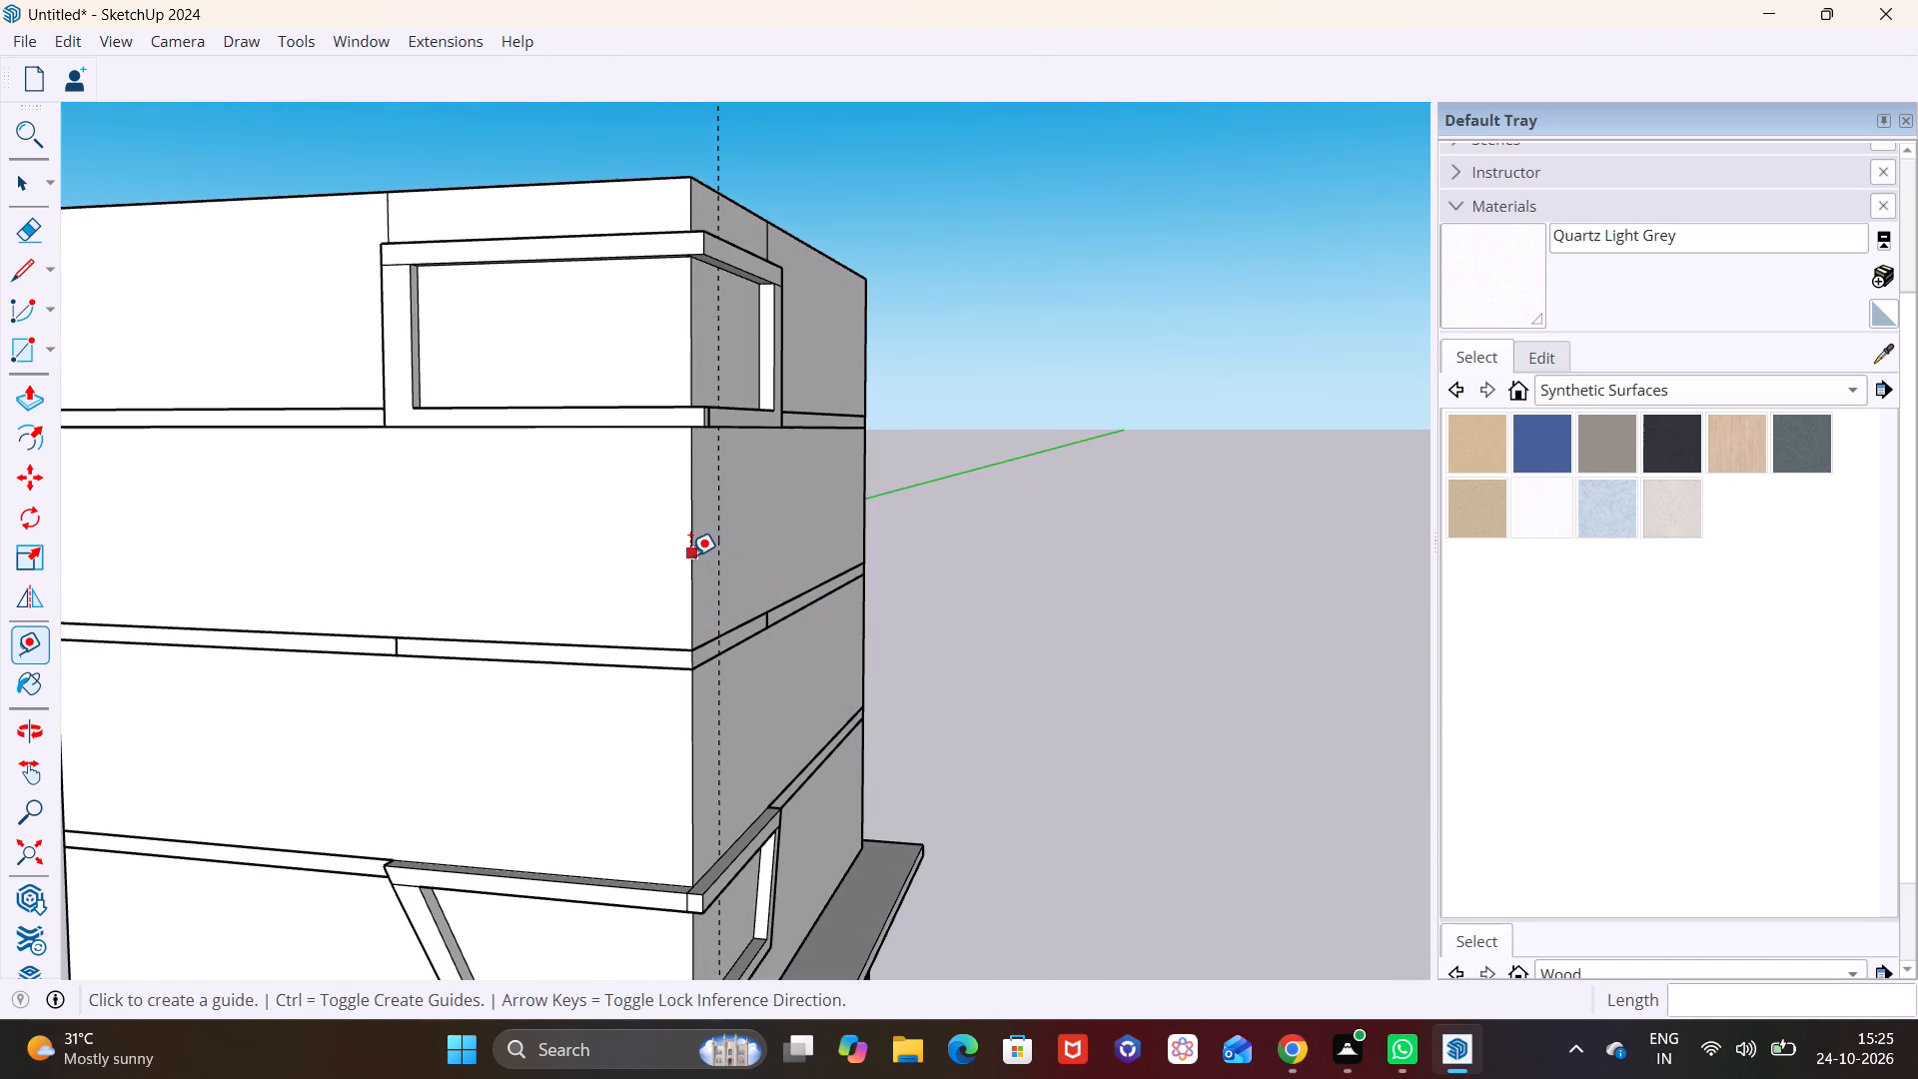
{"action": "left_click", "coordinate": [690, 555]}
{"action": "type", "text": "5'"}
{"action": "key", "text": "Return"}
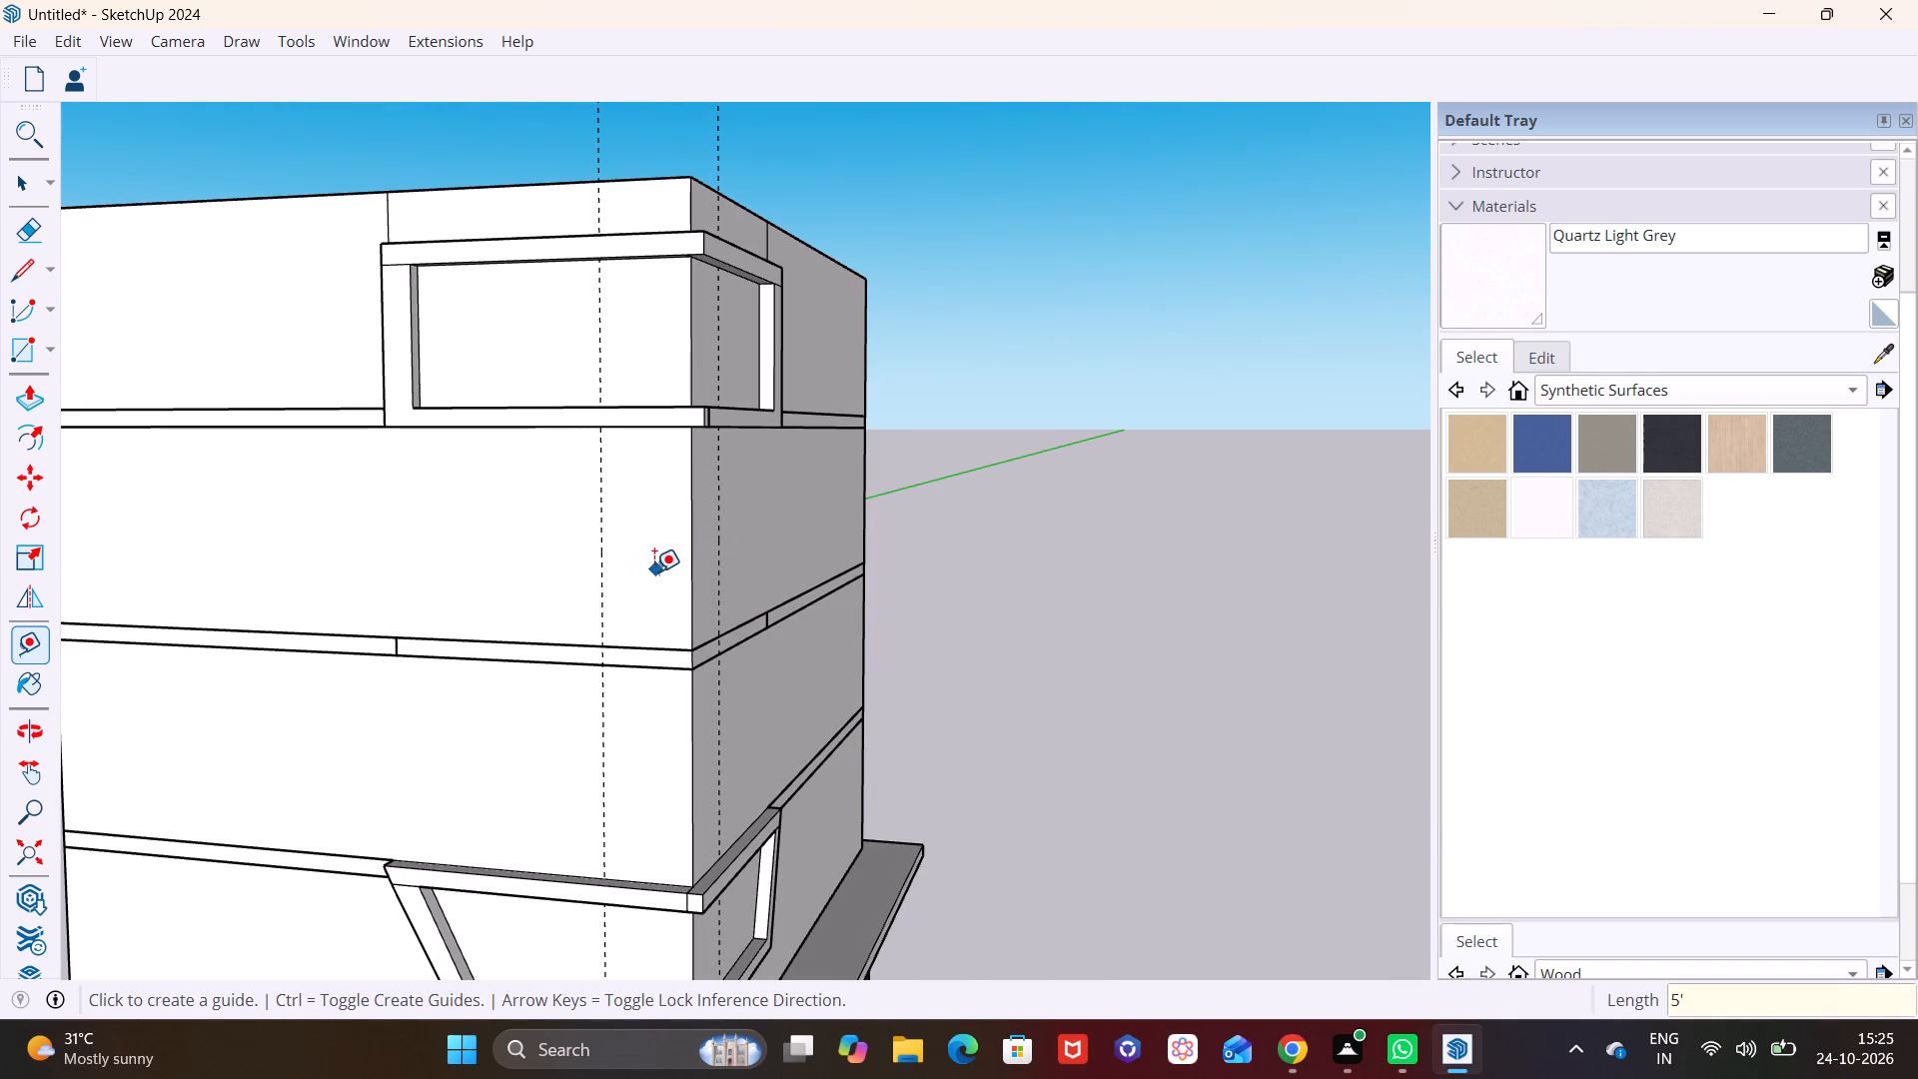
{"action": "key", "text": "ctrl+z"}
Place a vertical guide 8' from the corner edge on the facade left of the corner.
{"action": "left_click", "coordinate": [691, 542]}
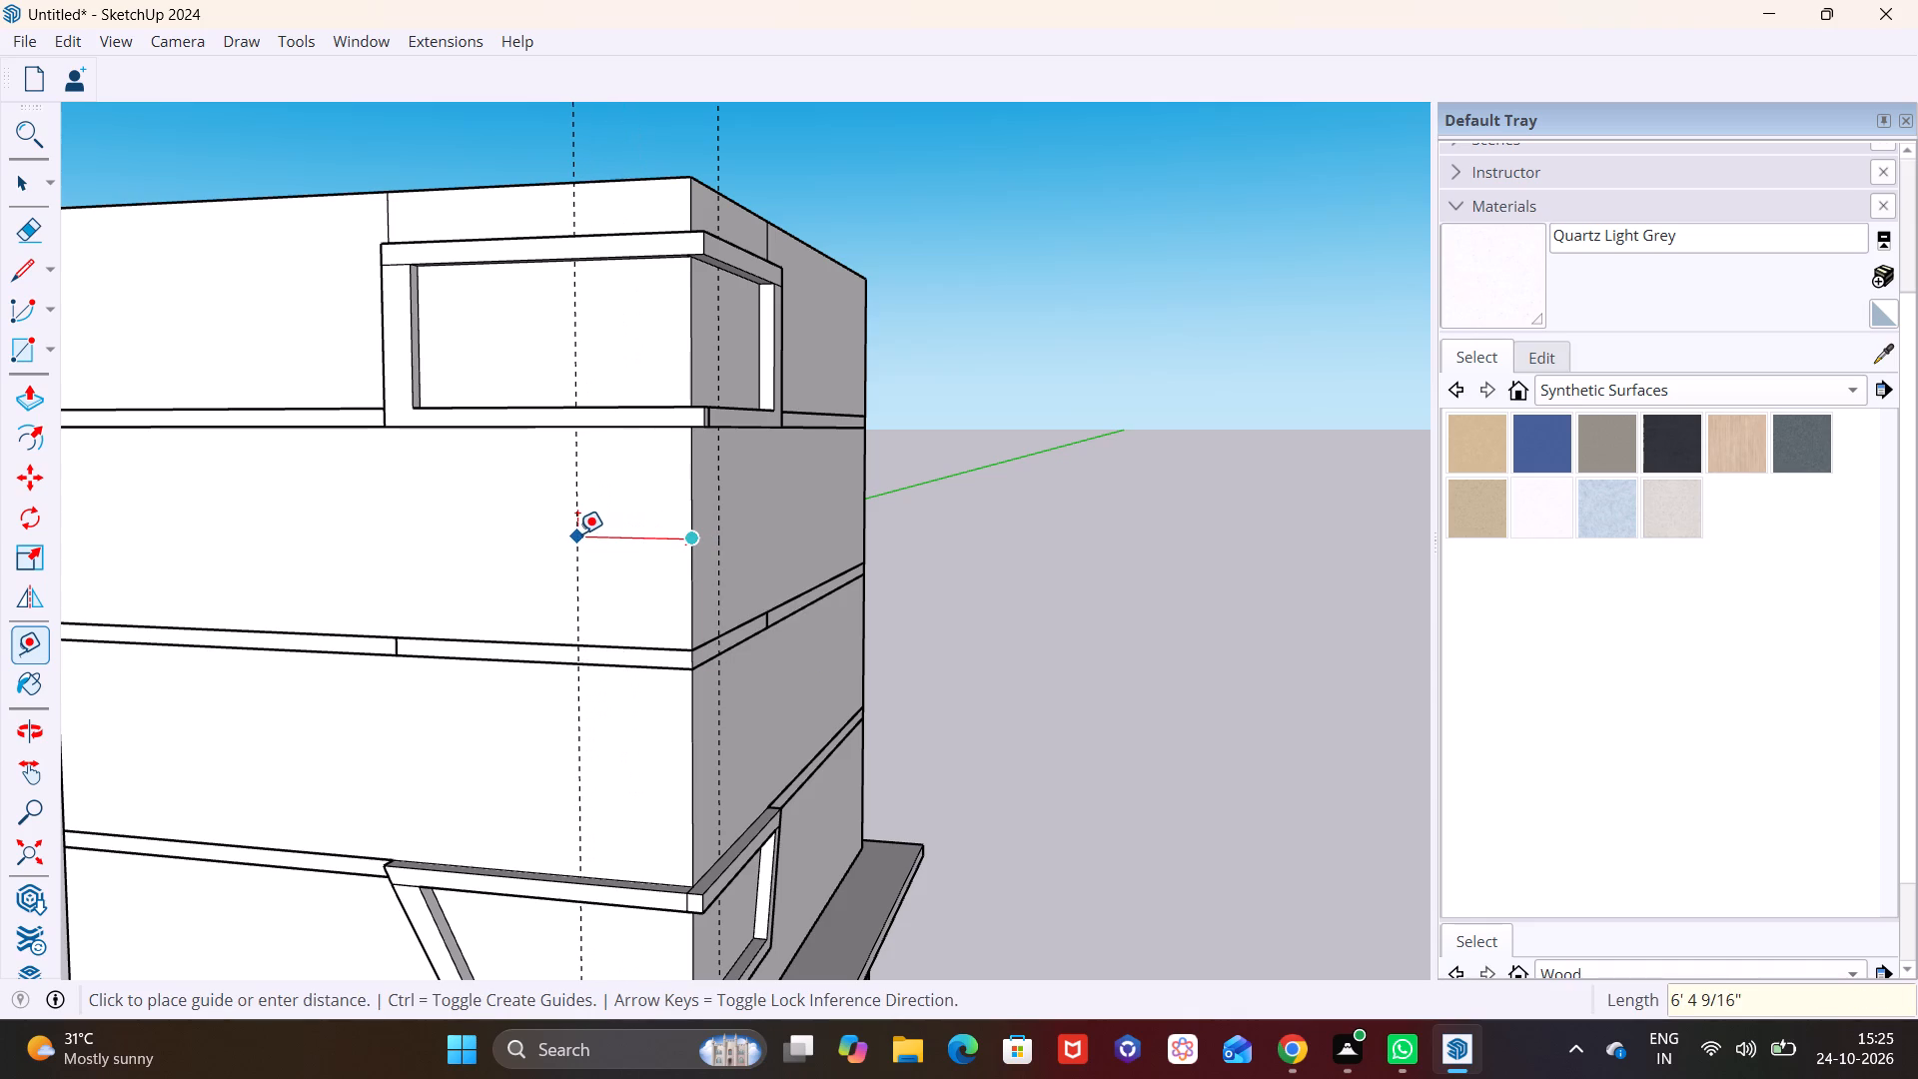
{"action": "type", "text": "8'"}
{"action": "key", "text": "Return"}
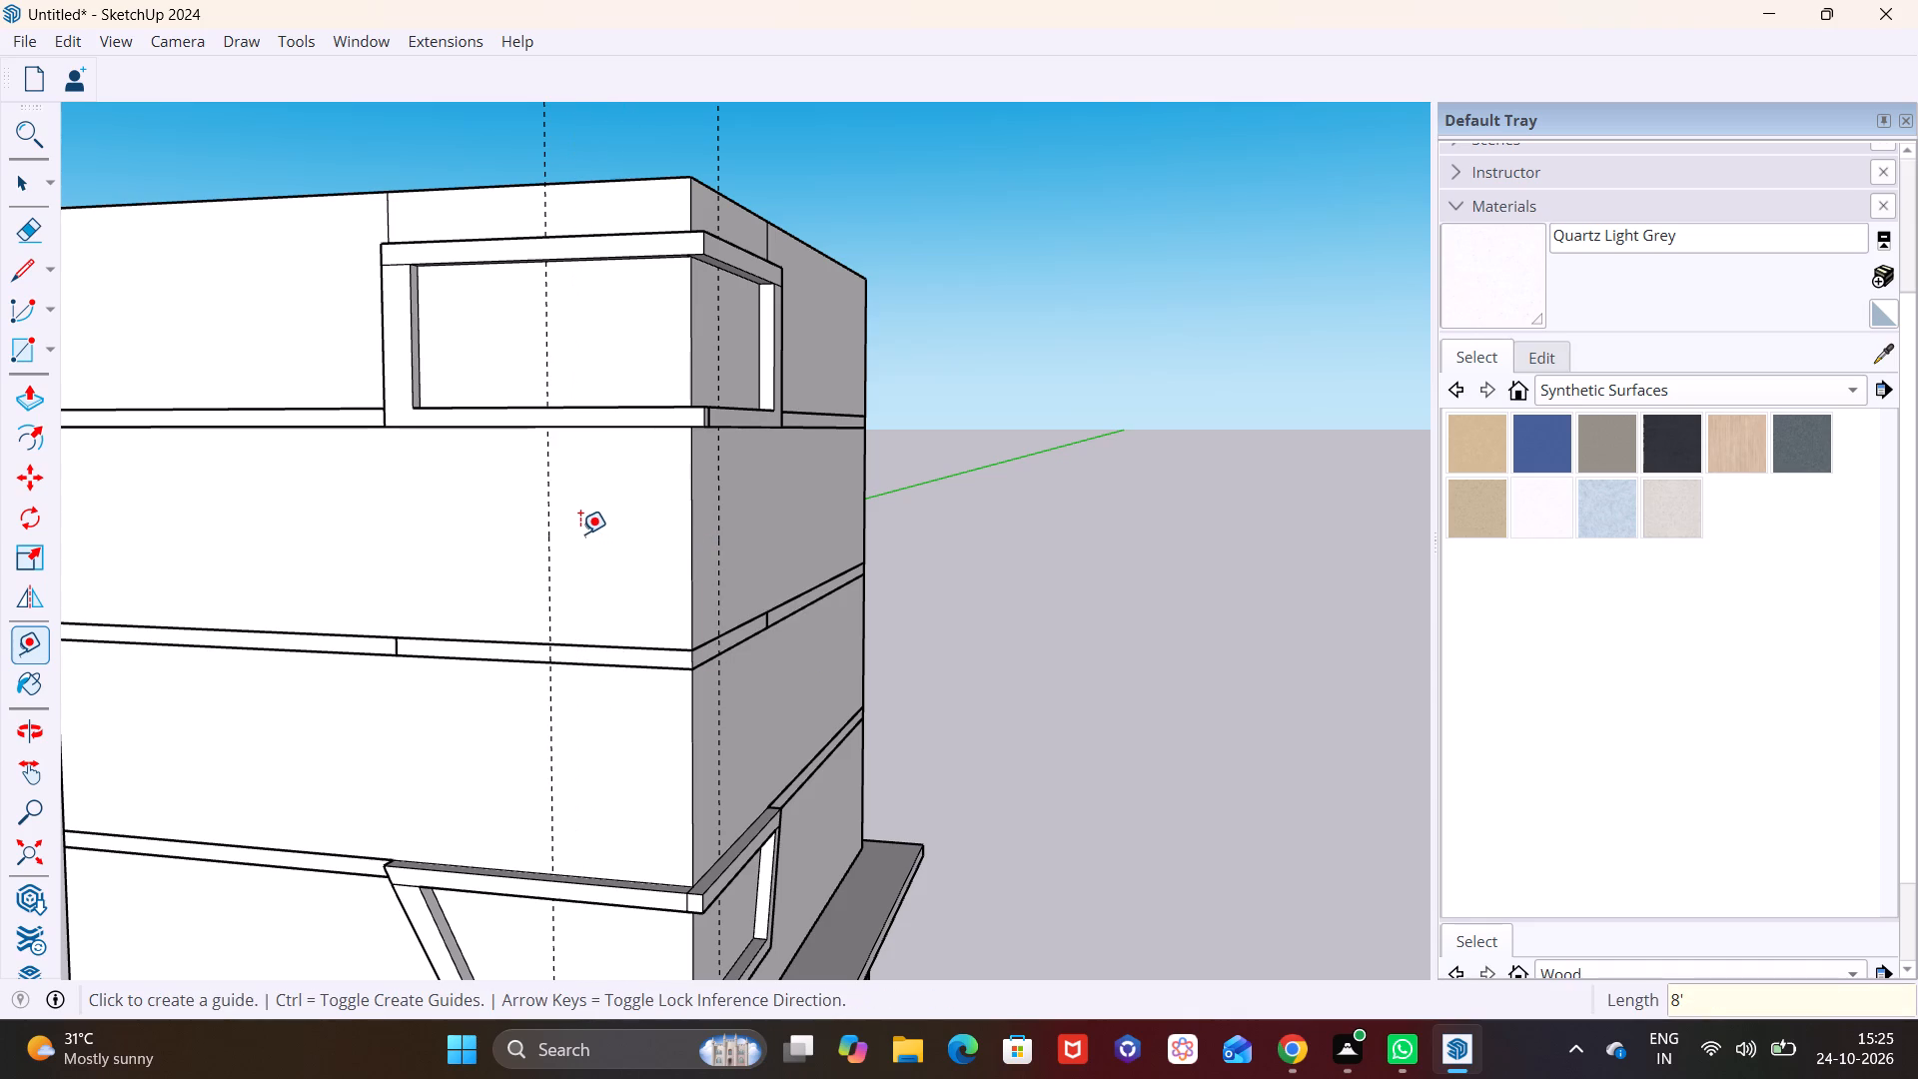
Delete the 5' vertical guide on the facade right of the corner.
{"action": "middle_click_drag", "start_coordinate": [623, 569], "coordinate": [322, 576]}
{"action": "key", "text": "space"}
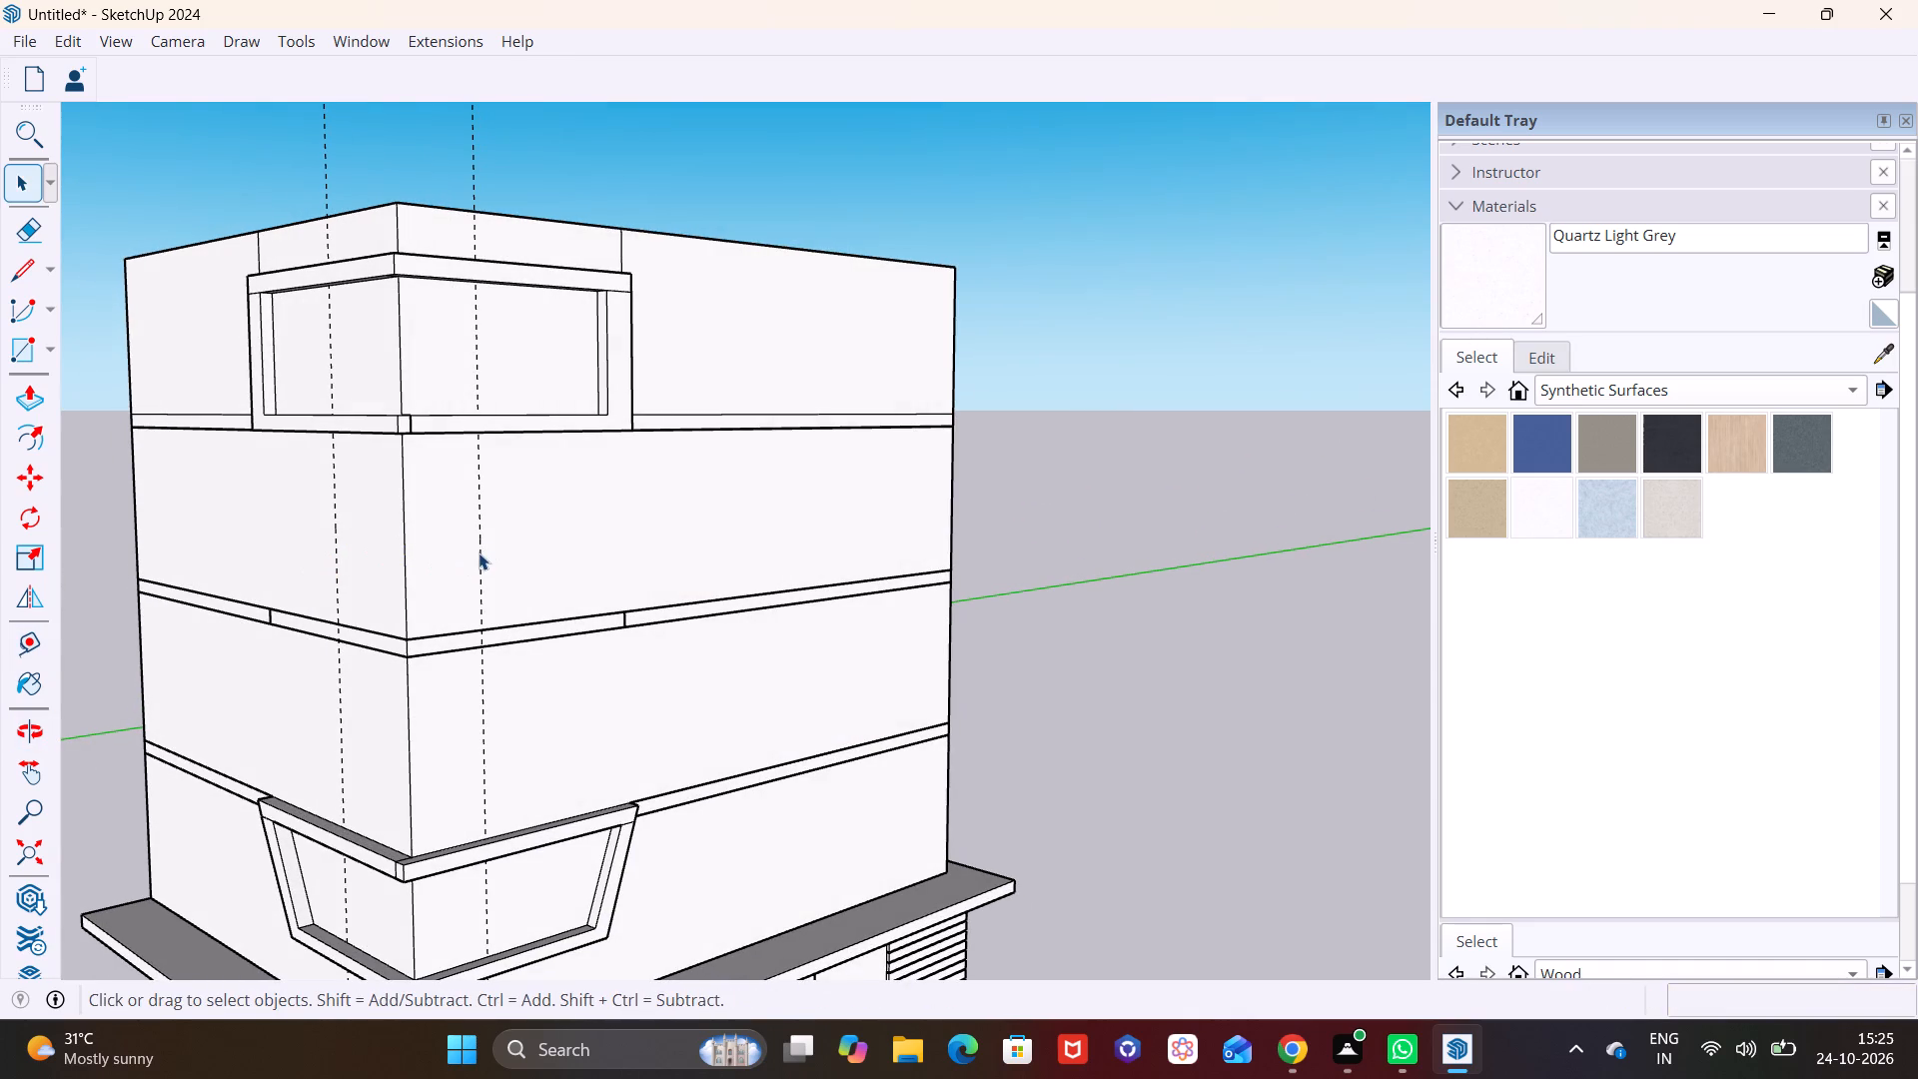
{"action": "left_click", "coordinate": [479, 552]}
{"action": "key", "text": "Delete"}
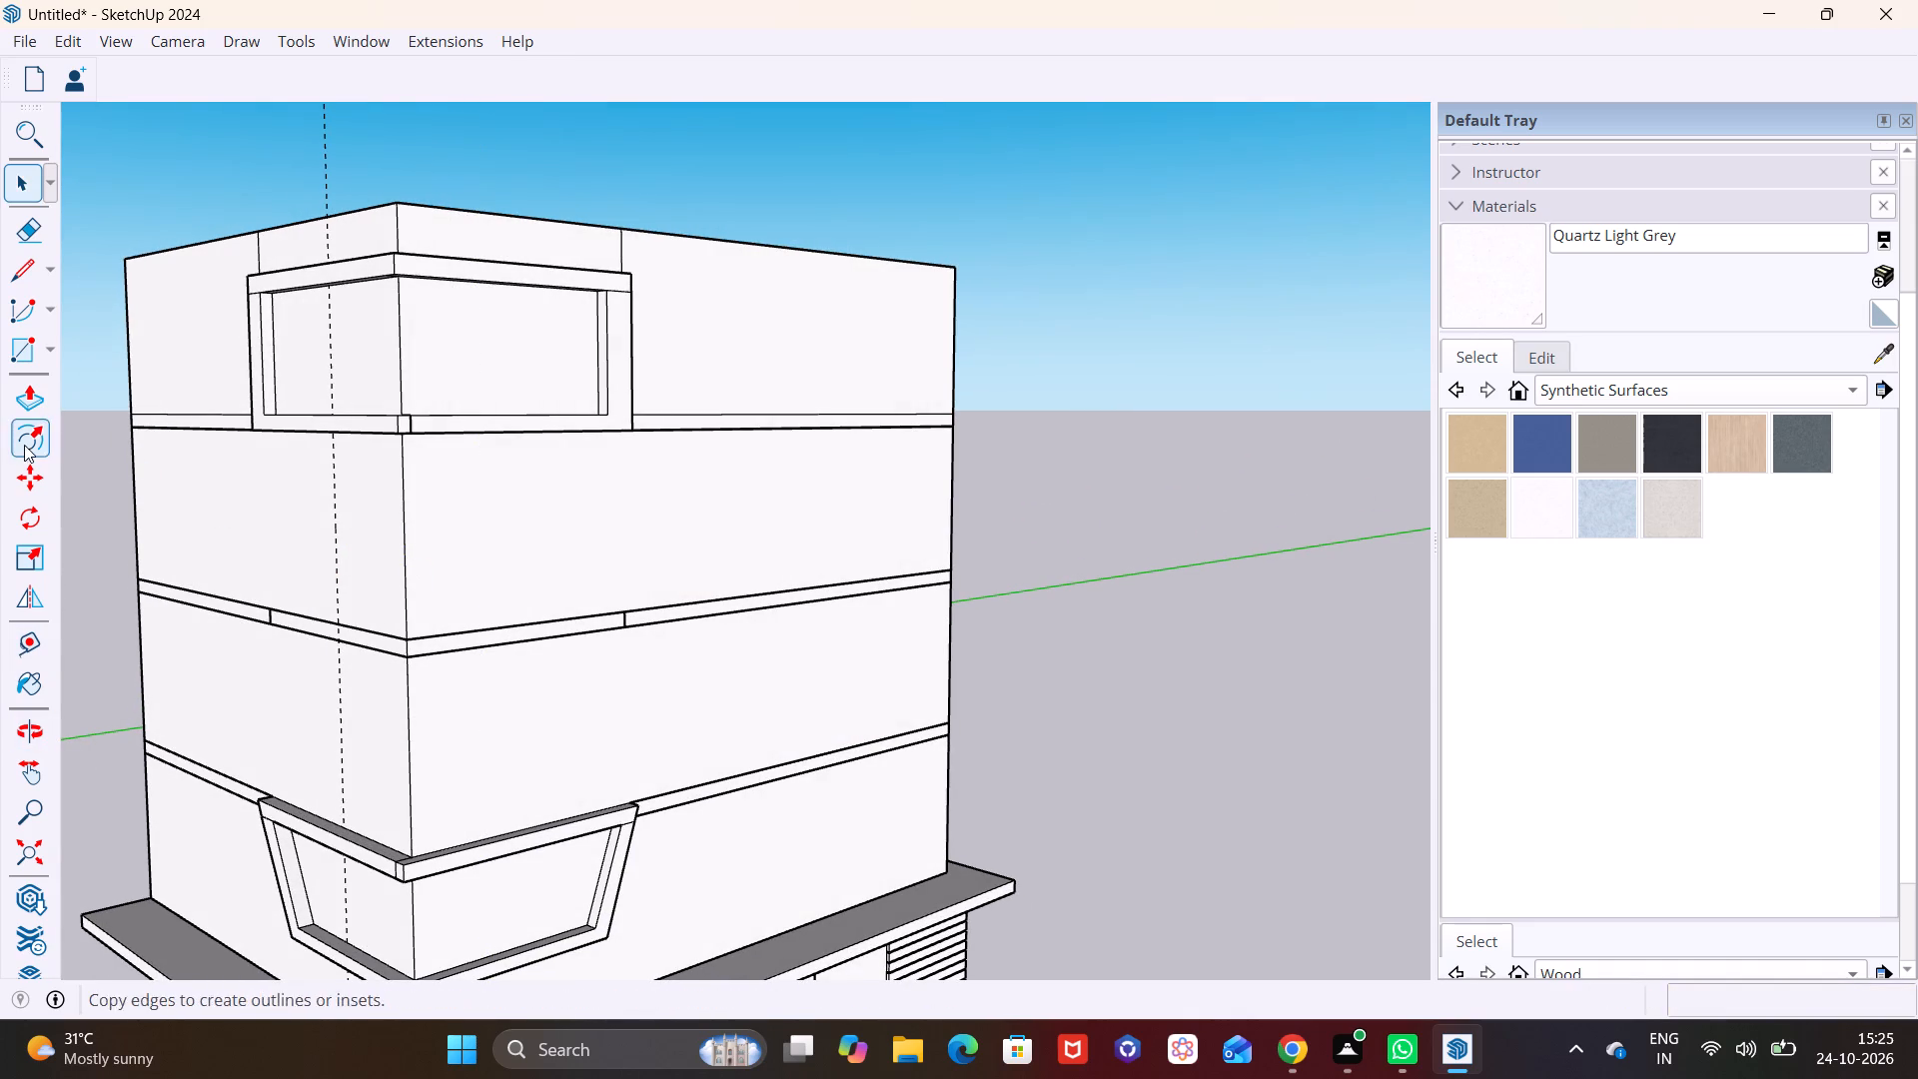
Place a vertical guide 7' from the corner edge on the facade right of the corner.
{"action": "left_click", "coordinate": [38, 638]}
{"action": "left_click", "coordinate": [402, 556]}
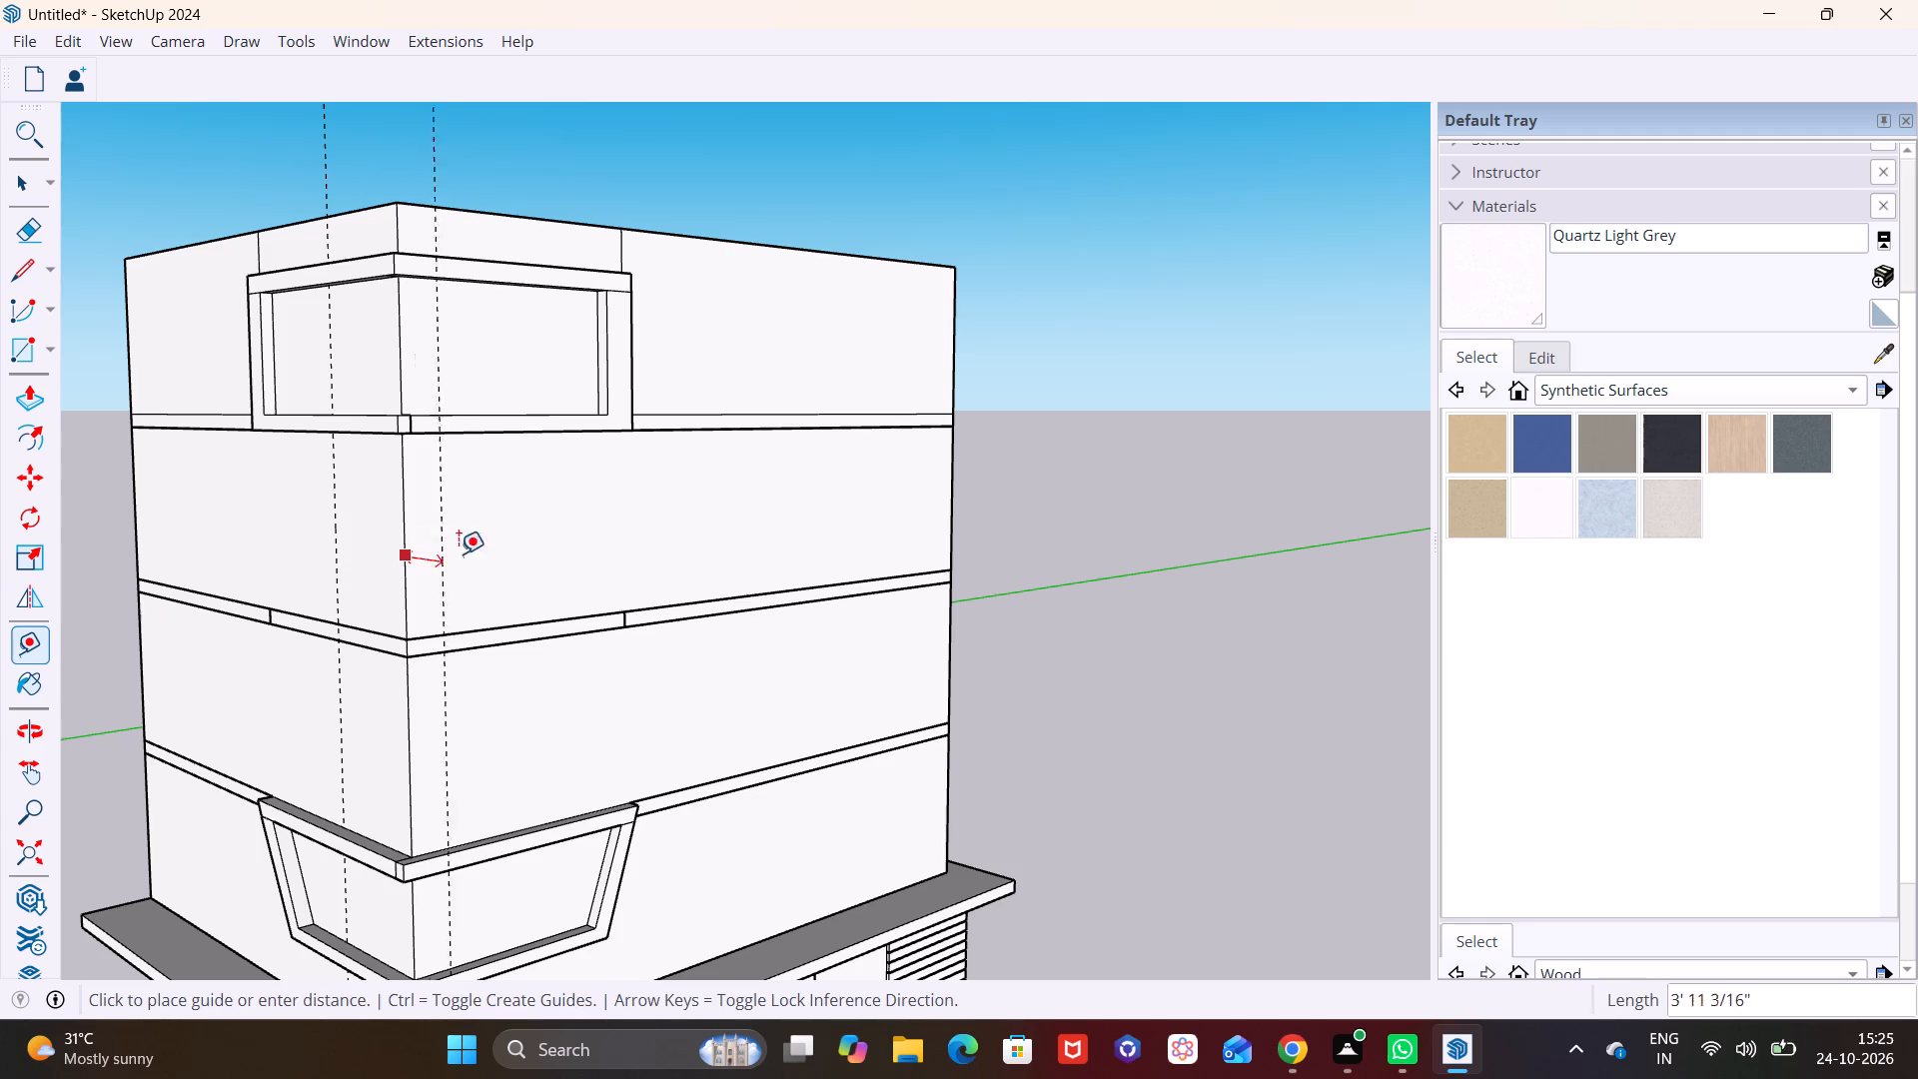
{"action": "type", "text": "7'"}
{"action": "key", "text": "Return"}
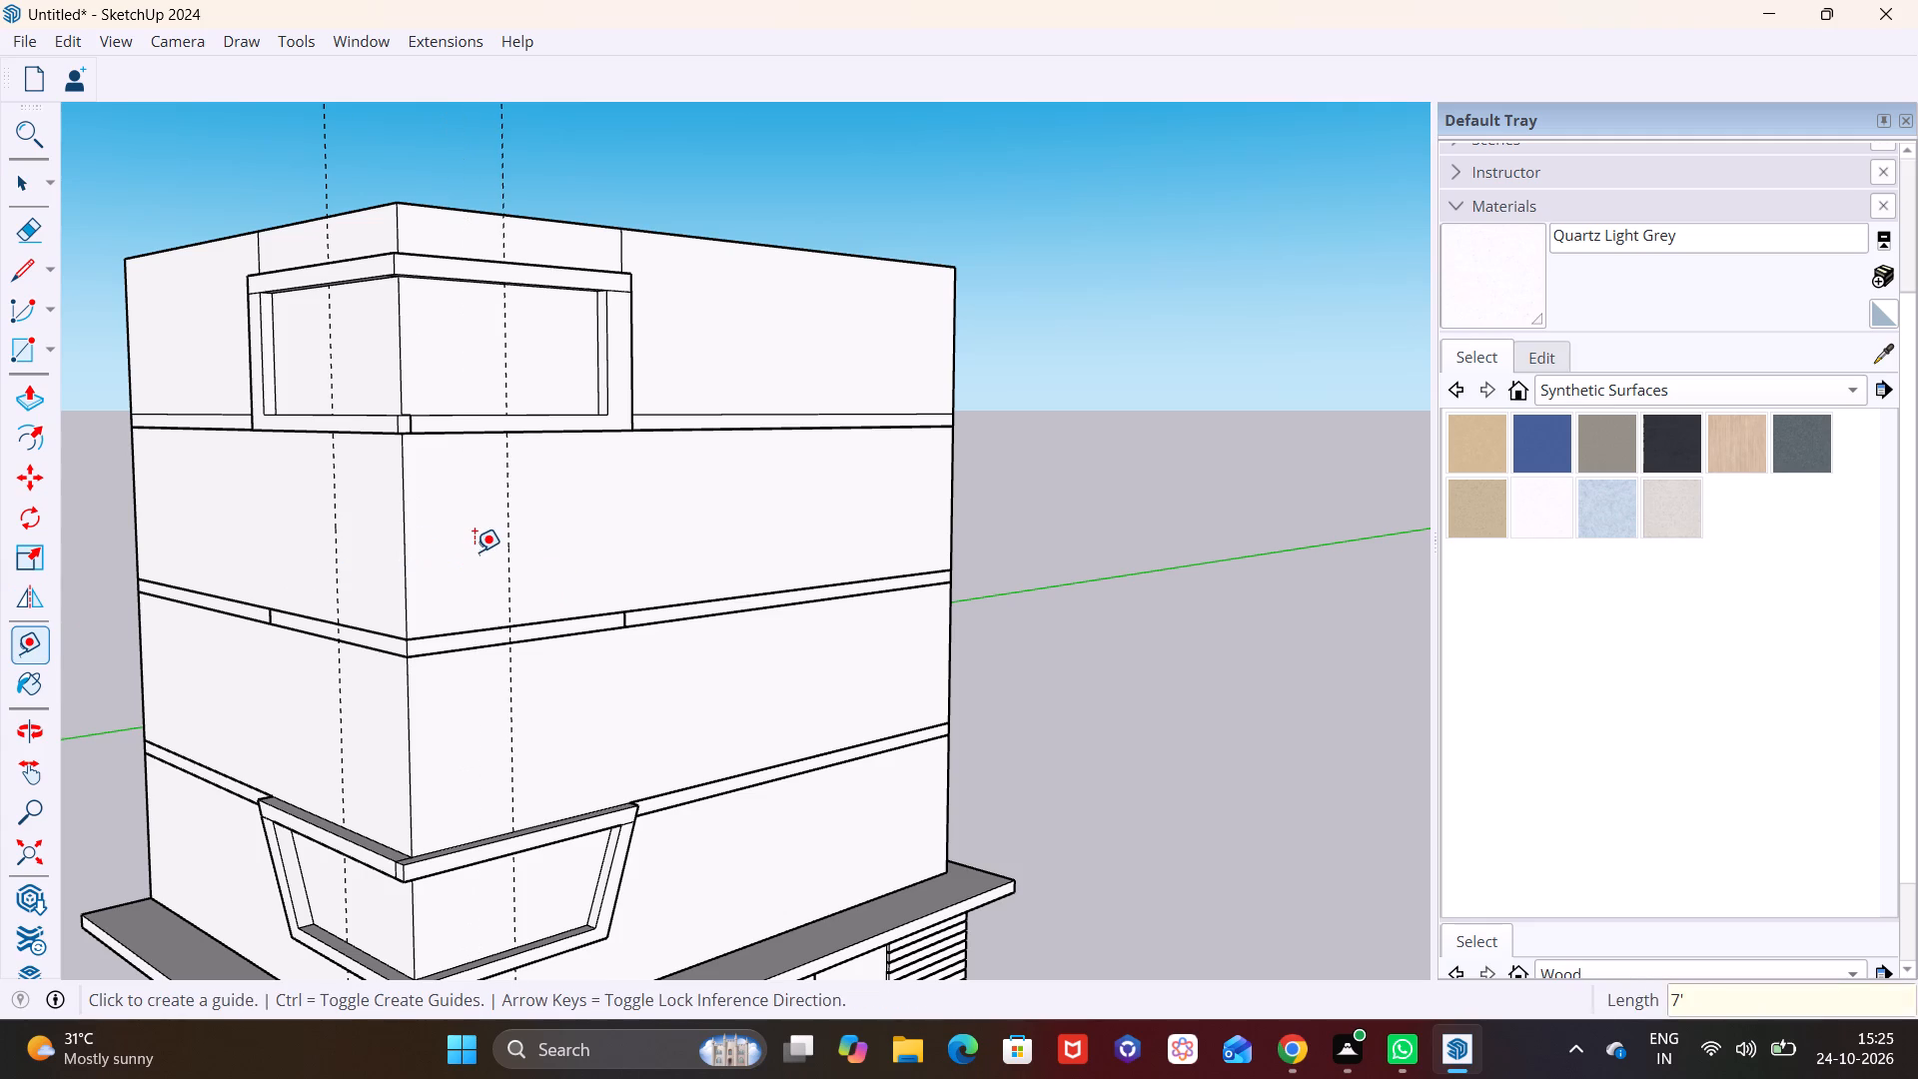
Draw a vertical line about 24' tall along the 8' guide, from the lower frame's top to the upper frame's underside.
{"action": "middle_click_drag", "start_coordinate": [479, 594], "coordinate": [223, 627]}
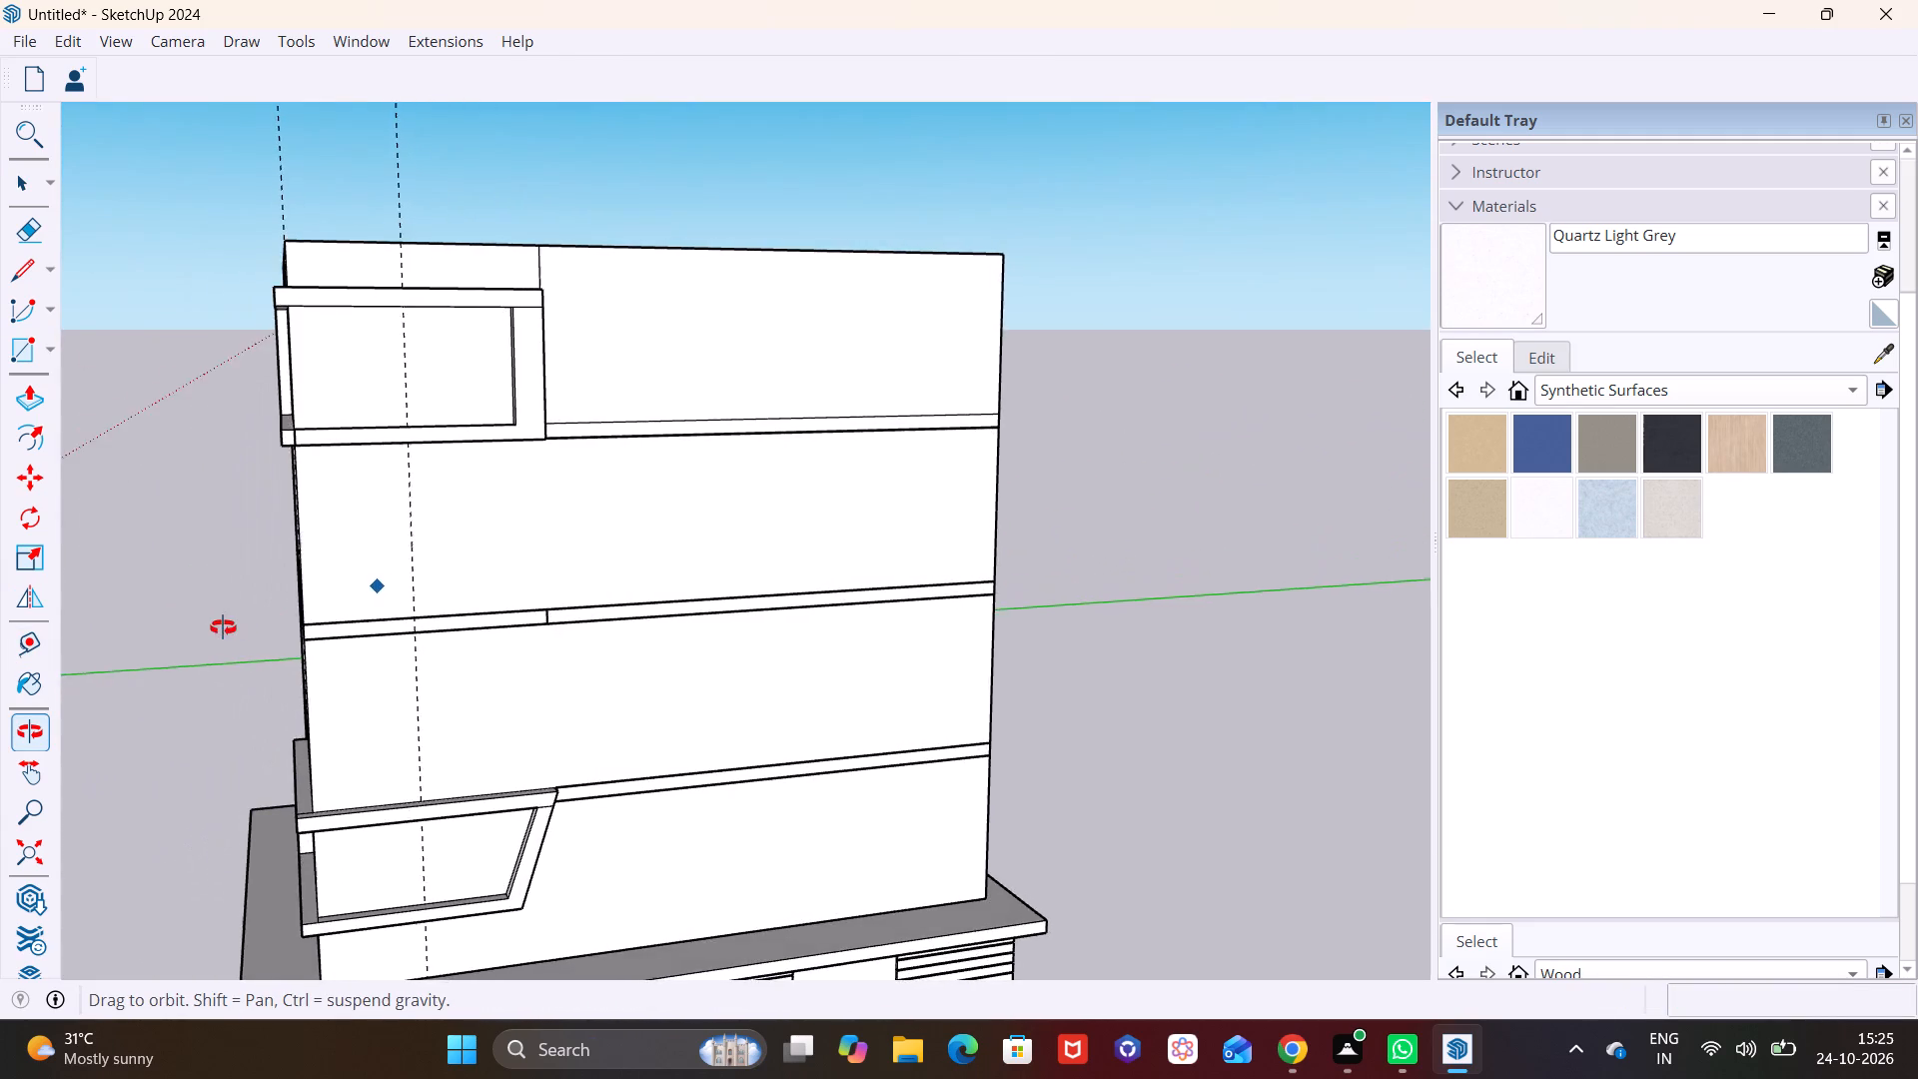
{"action": "middle_click_drag", "start_coordinate": [223, 627], "coordinate": [462, 562]}
{"action": "scroll", "coordinate": [487, 544], "scroll_direction": "down", "scroll_amount": 1}
{"action": "middle_click_drag", "start_coordinate": [429, 550], "coordinate": [467, 553], "text": "shift"}
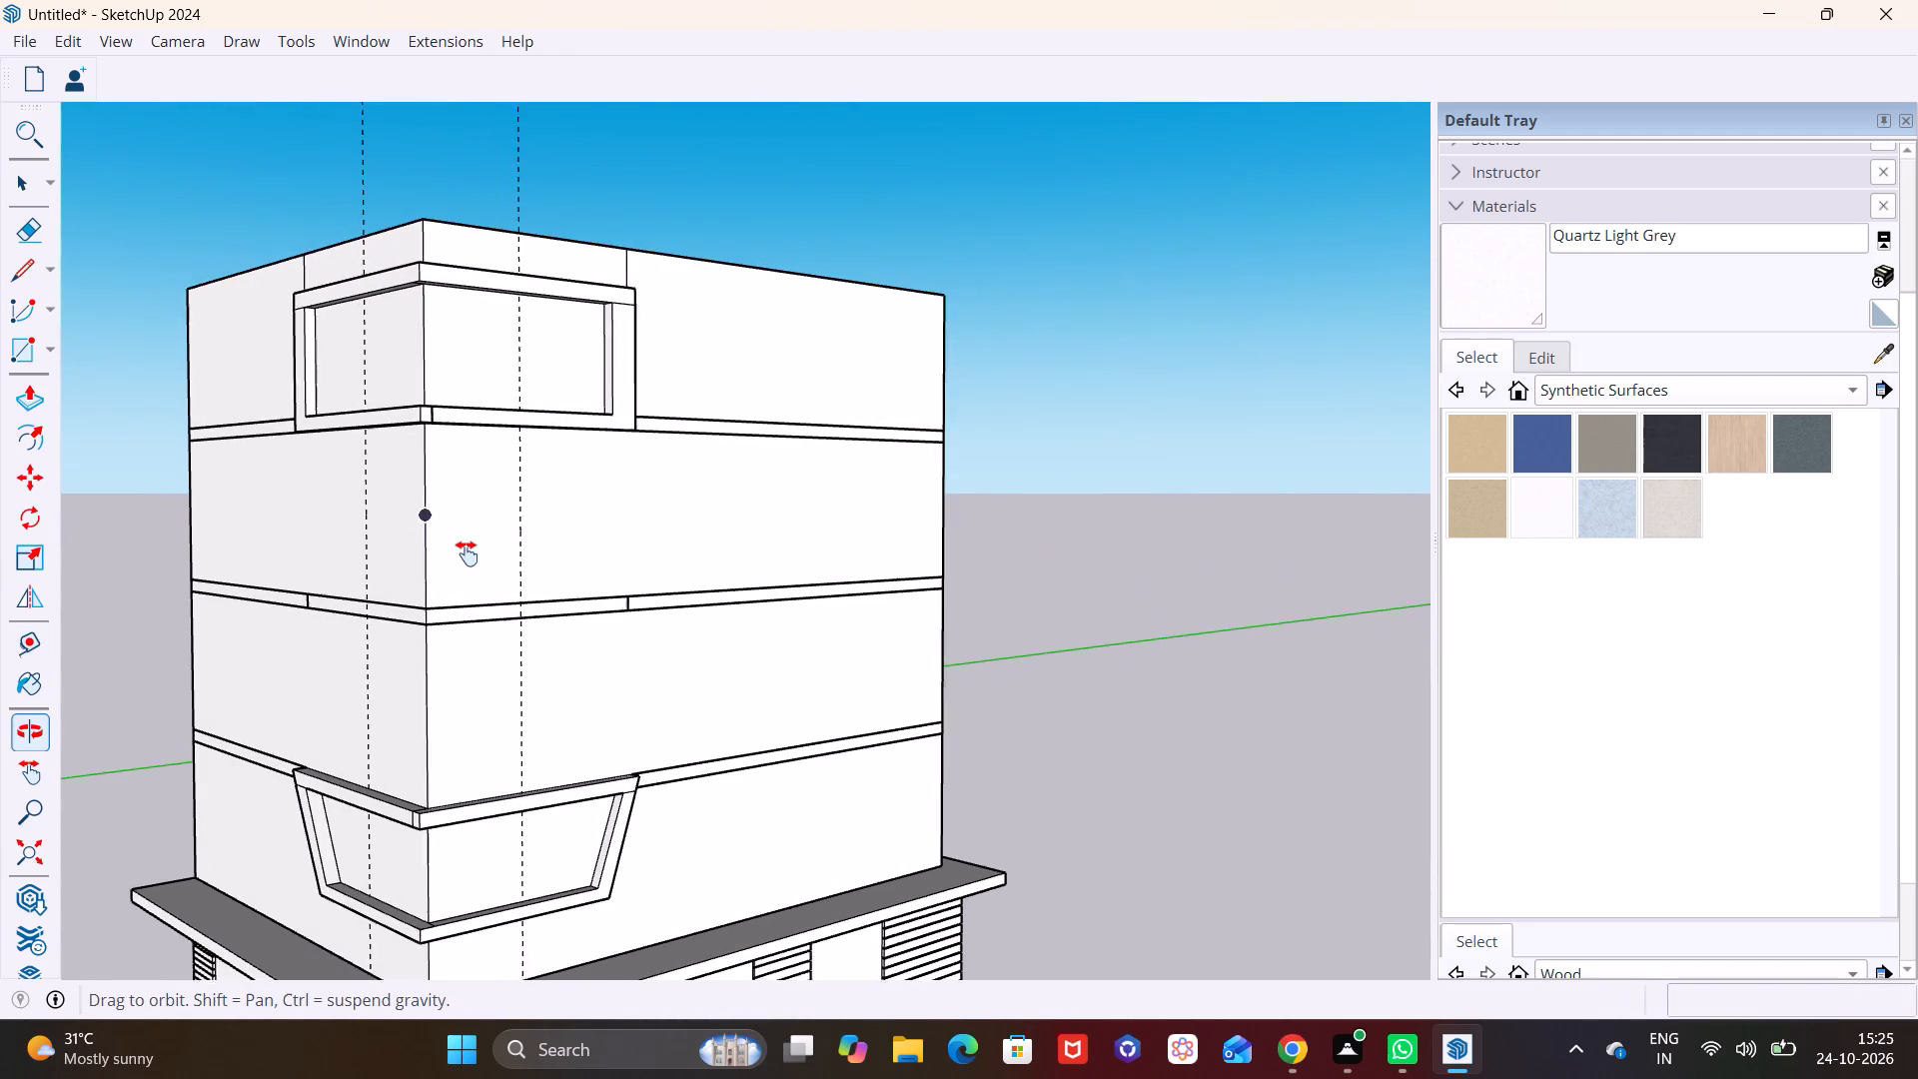
{"action": "middle_click_drag", "start_coordinate": [467, 553], "coordinate": [556, 553], "text": "shift"}
{"action": "middle_click_drag", "start_coordinate": [492, 554], "coordinate": [653, 564]}
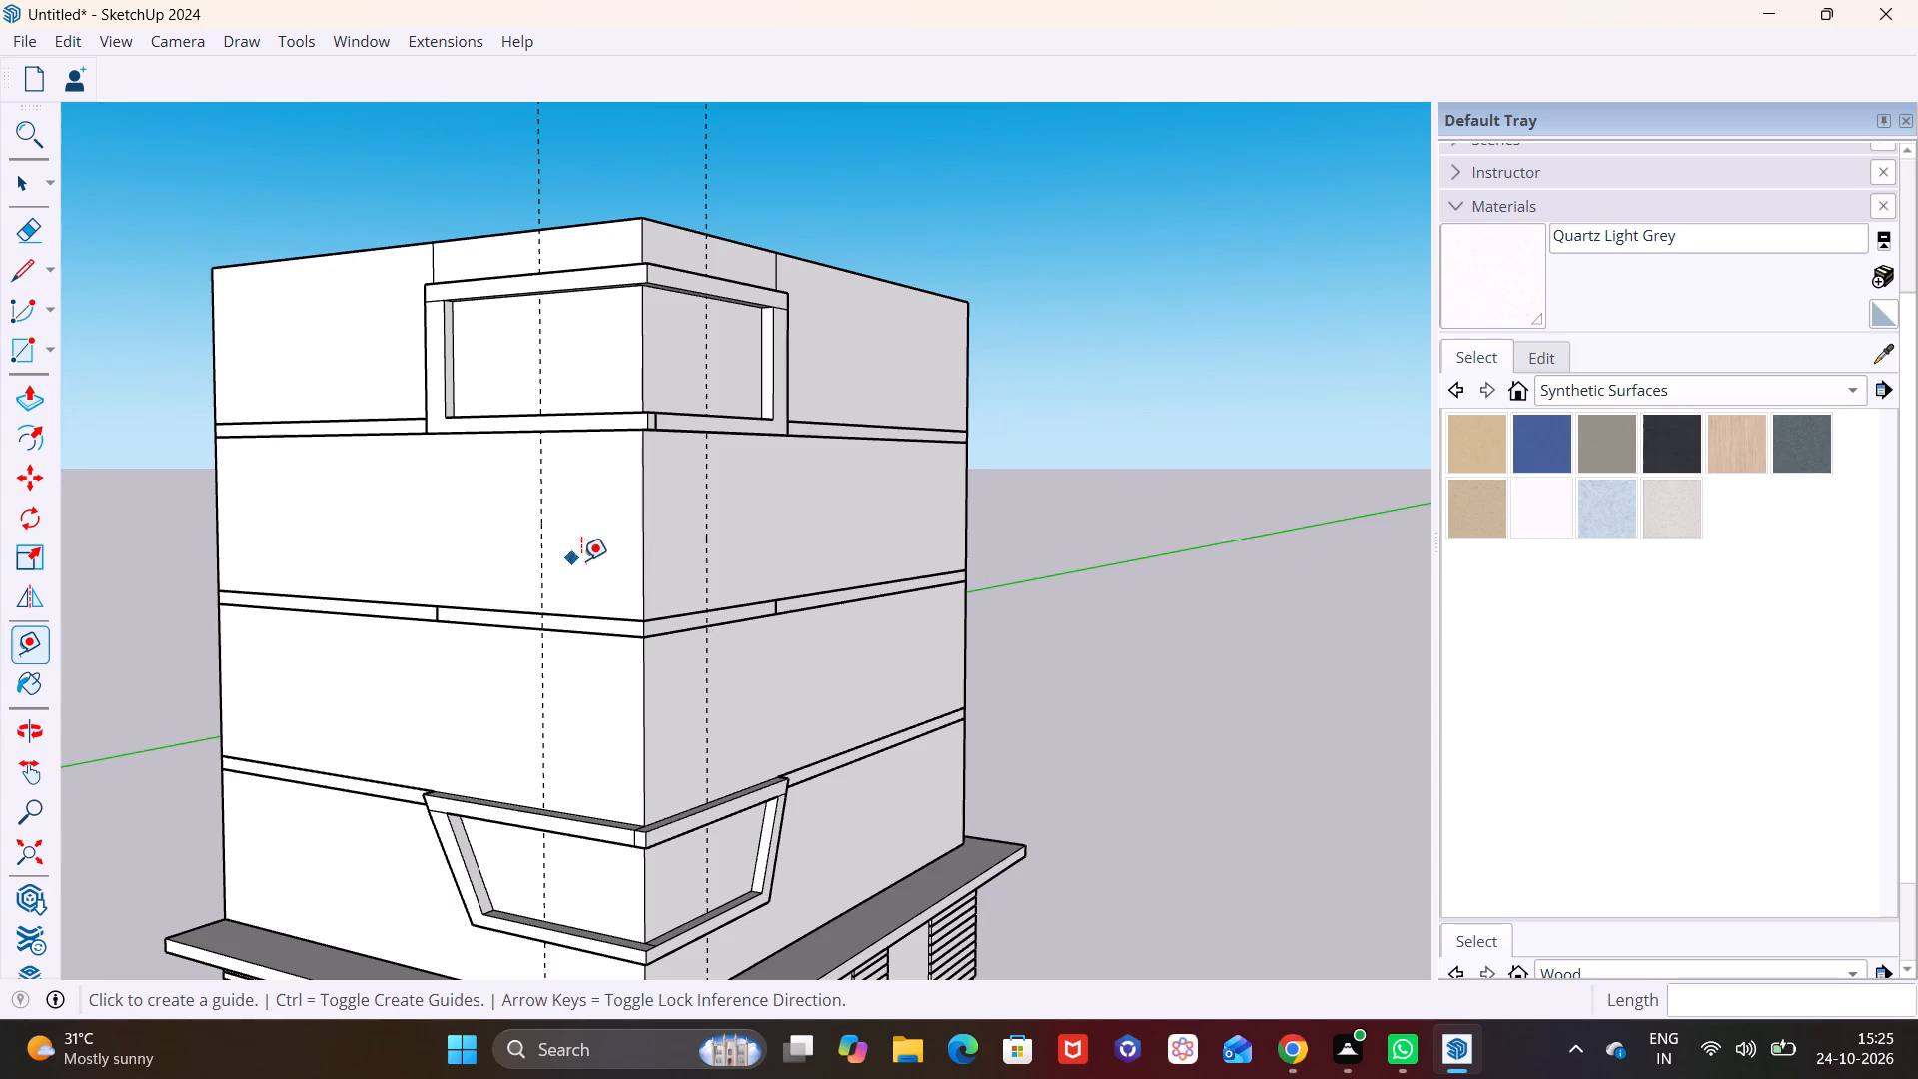
{"action": "middle_click_drag", "start_coordinate": [597, 565], "coordinate": [716, 573]}
{"action": "left_click", "coordinate": [26, 274]}
{"action": "middle_click_drag", "start_coordinate": [605, 641], "coordinate": [582, 496]}
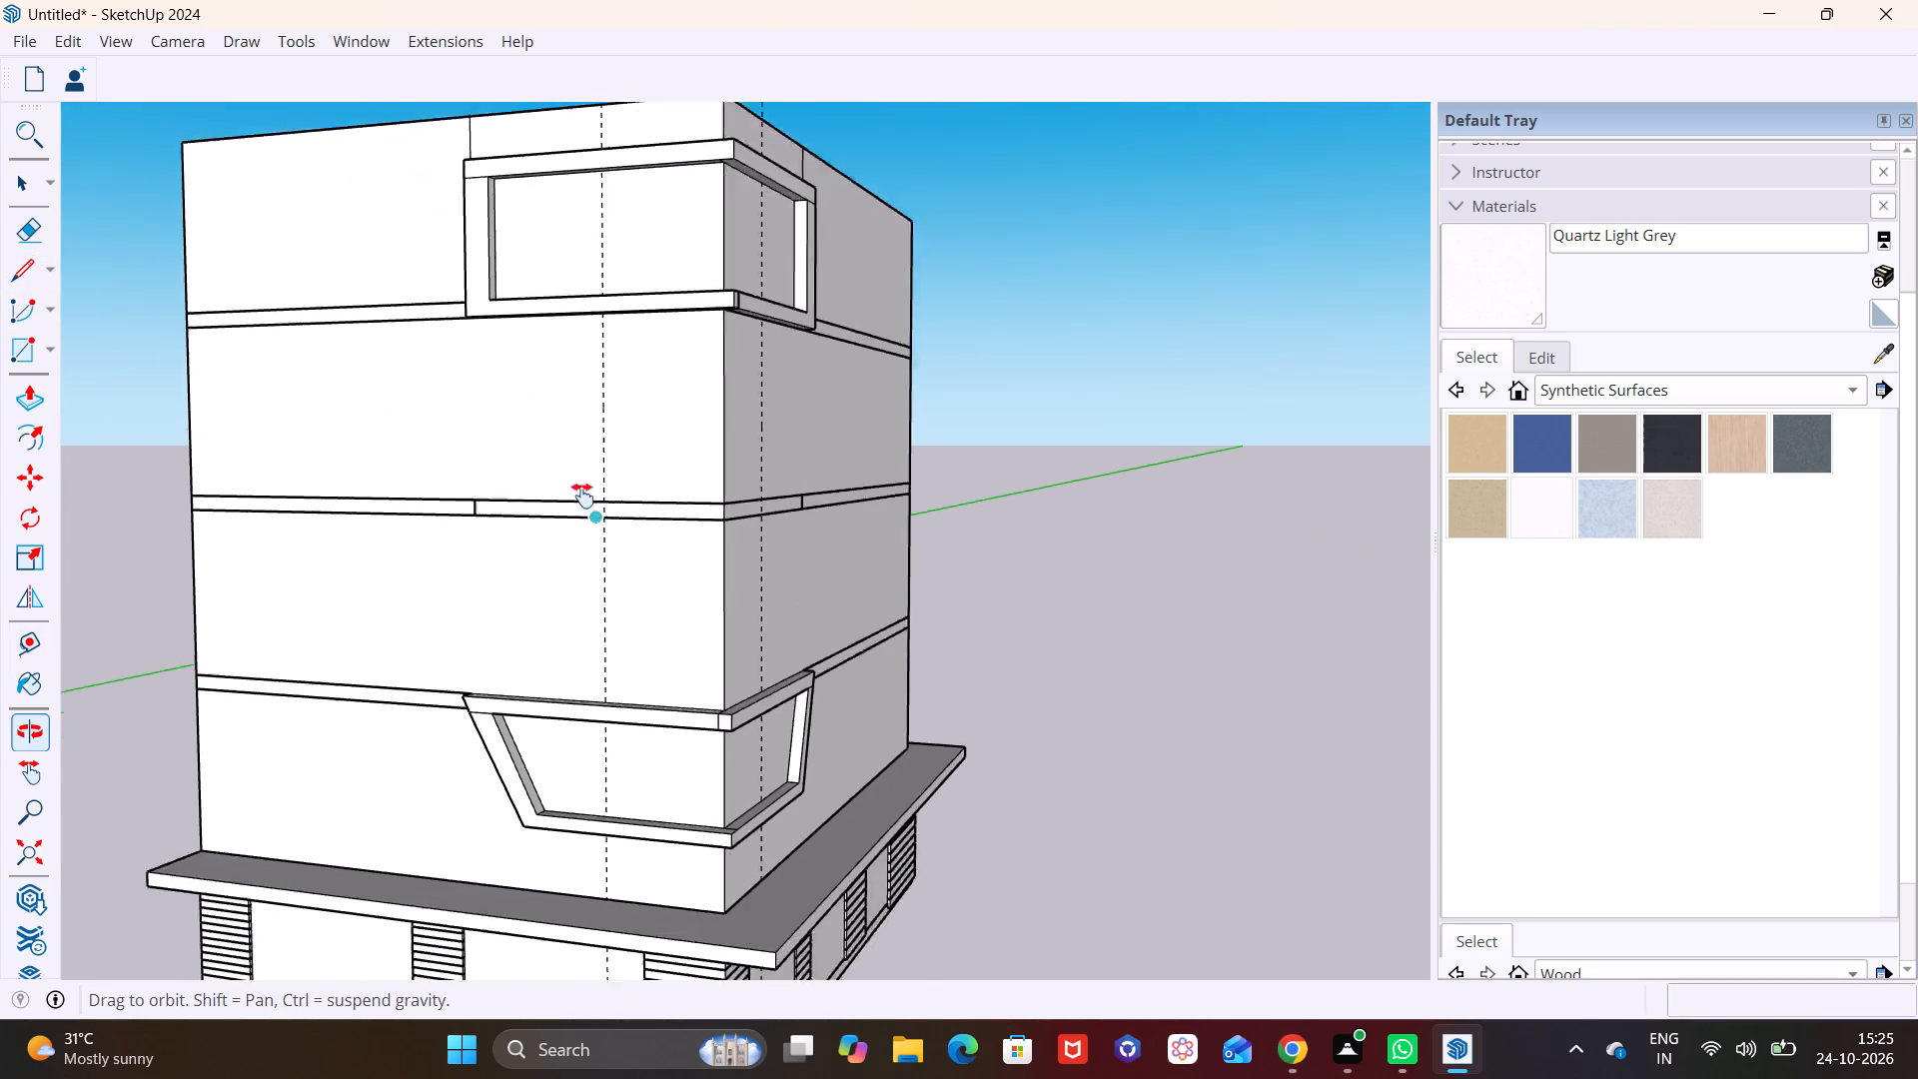
{"action": "middle_click_drag", "start_coordinate": [582, 496], "coordinate": [568, 419]}
{"action": "scroll", "coordinate": [540, 380], "scroll_direction": "up", "scroll_amount": 3}
{"action": "scroll", "coordinate": [625, 657], "scroll_direction": "up", "scroll_amount": 11}
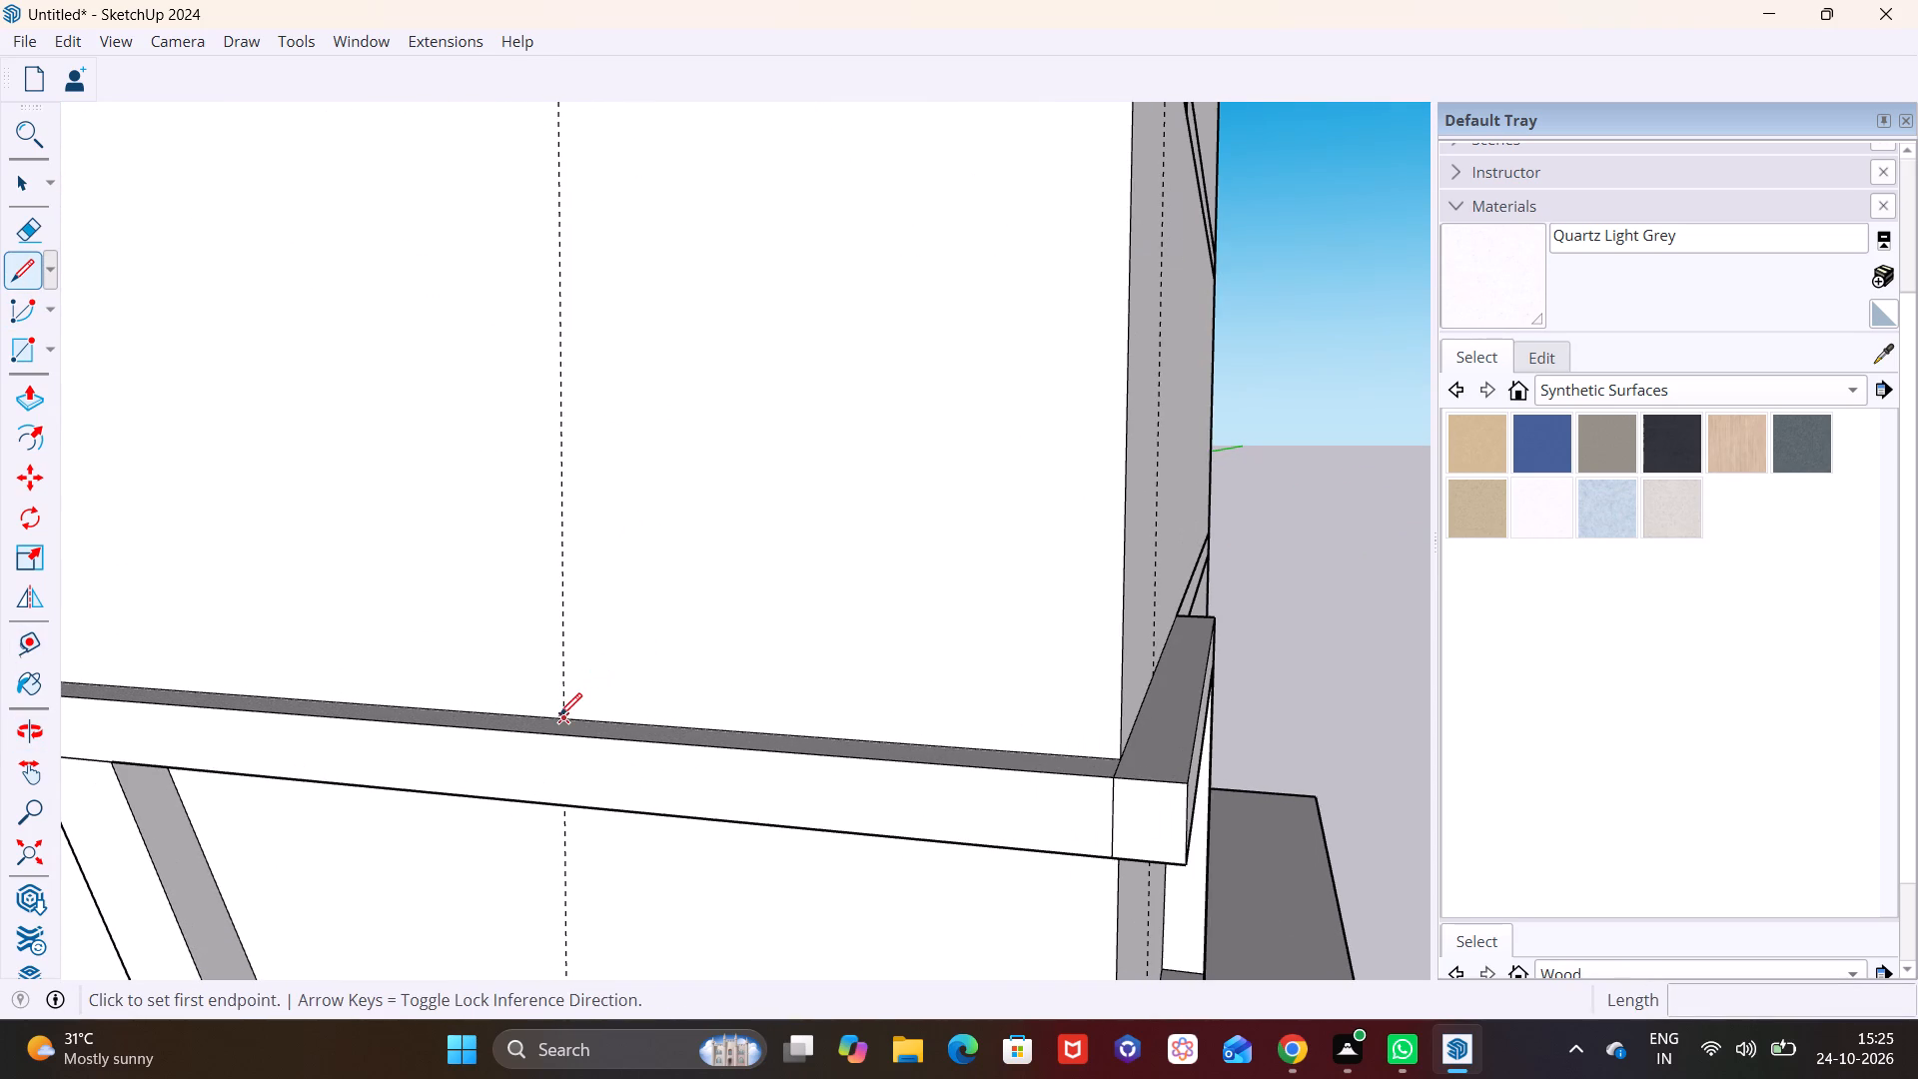
{"action": "left_click_drag", "start_coordinate": [560, 715], "coordinate": [566, 705]}
{"action": "scroll", "coordinate": [552, 500], "scroll_direction": "down", "scroll_amount": 7}
{"action": "middle_click_drag", "start_coordinate": [548, 366], "coordinate": [529, 732], "text": "shift"}
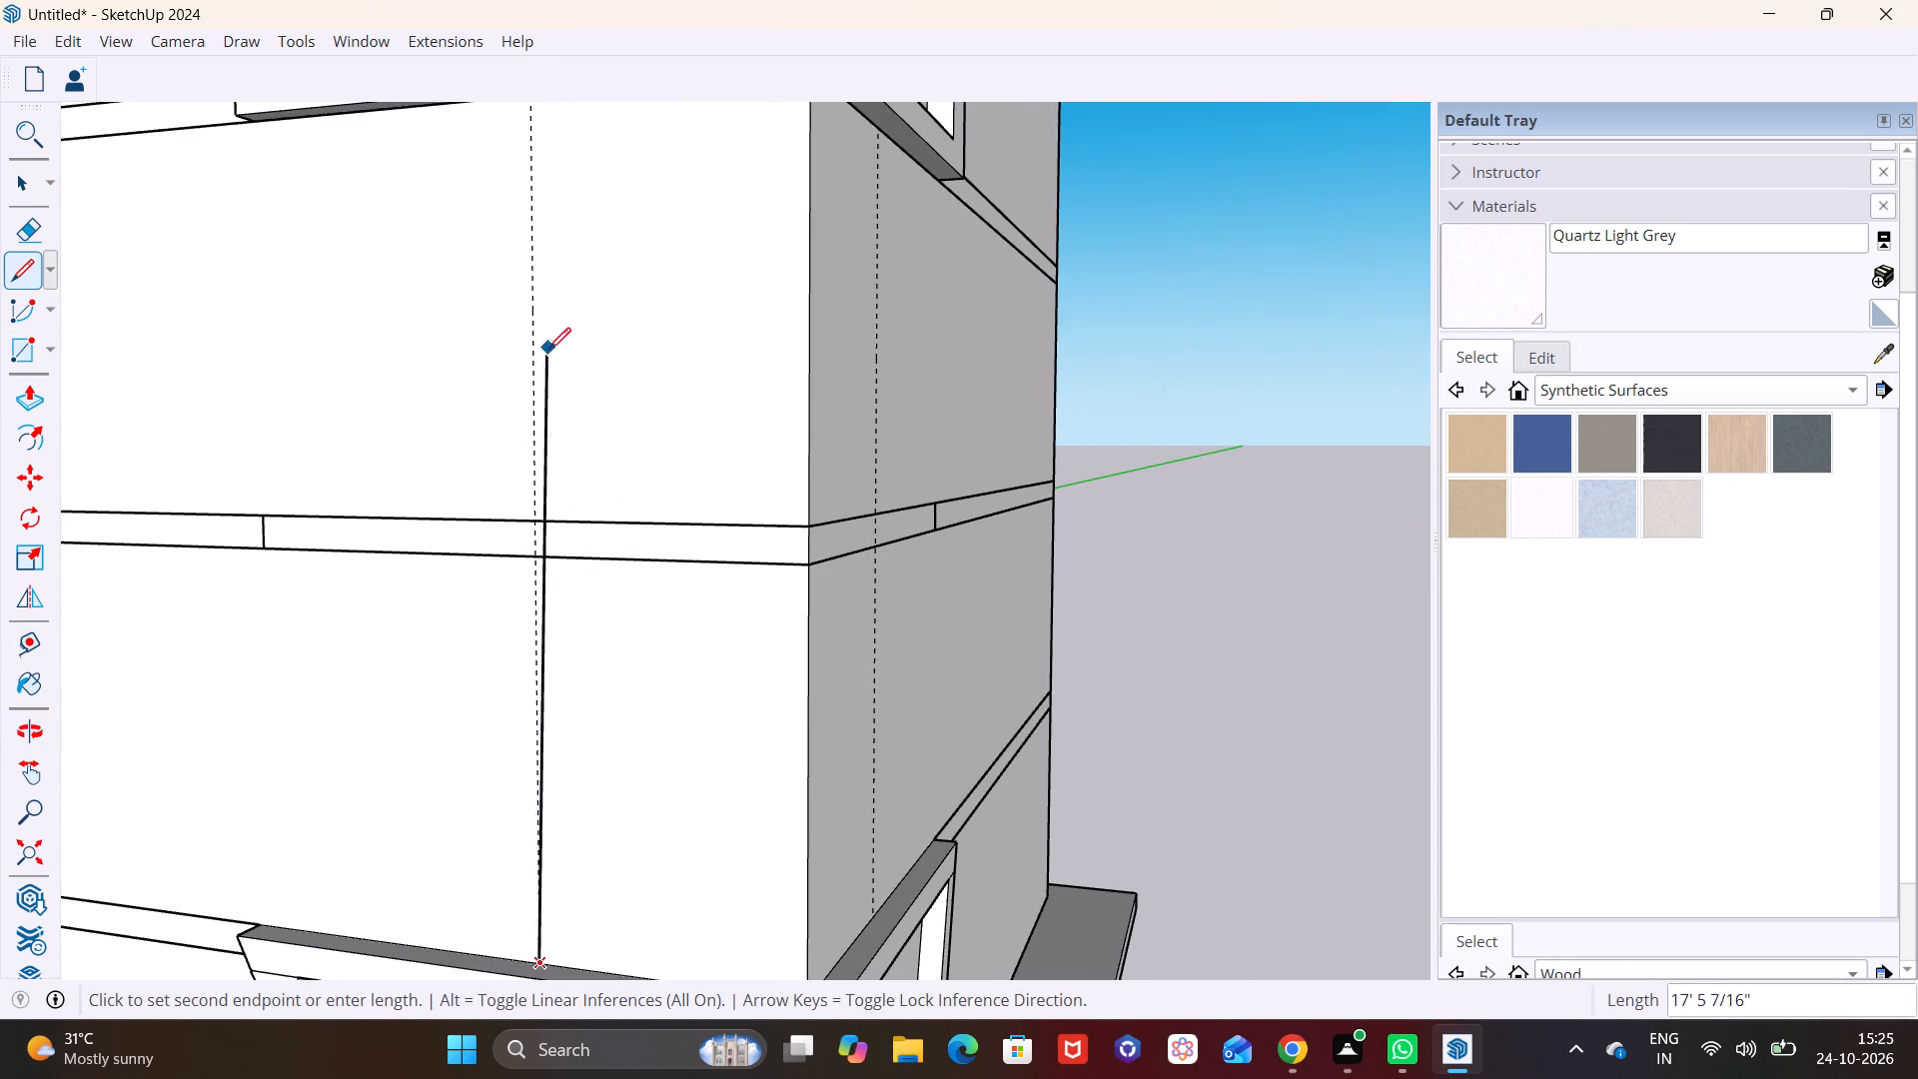
{"action": "middle_click_drag", "start_coordinate": [548, 358], "coordinate": [512, 765], "text": "shift"}
{"action": "middle_click_drag", "start_coordinate": [489, 651], "coordinate": [517, 487]}
{"action": "scroll", "coordinate": [499, 492], "scroll_direction": "up", "scroll_amount": 8}
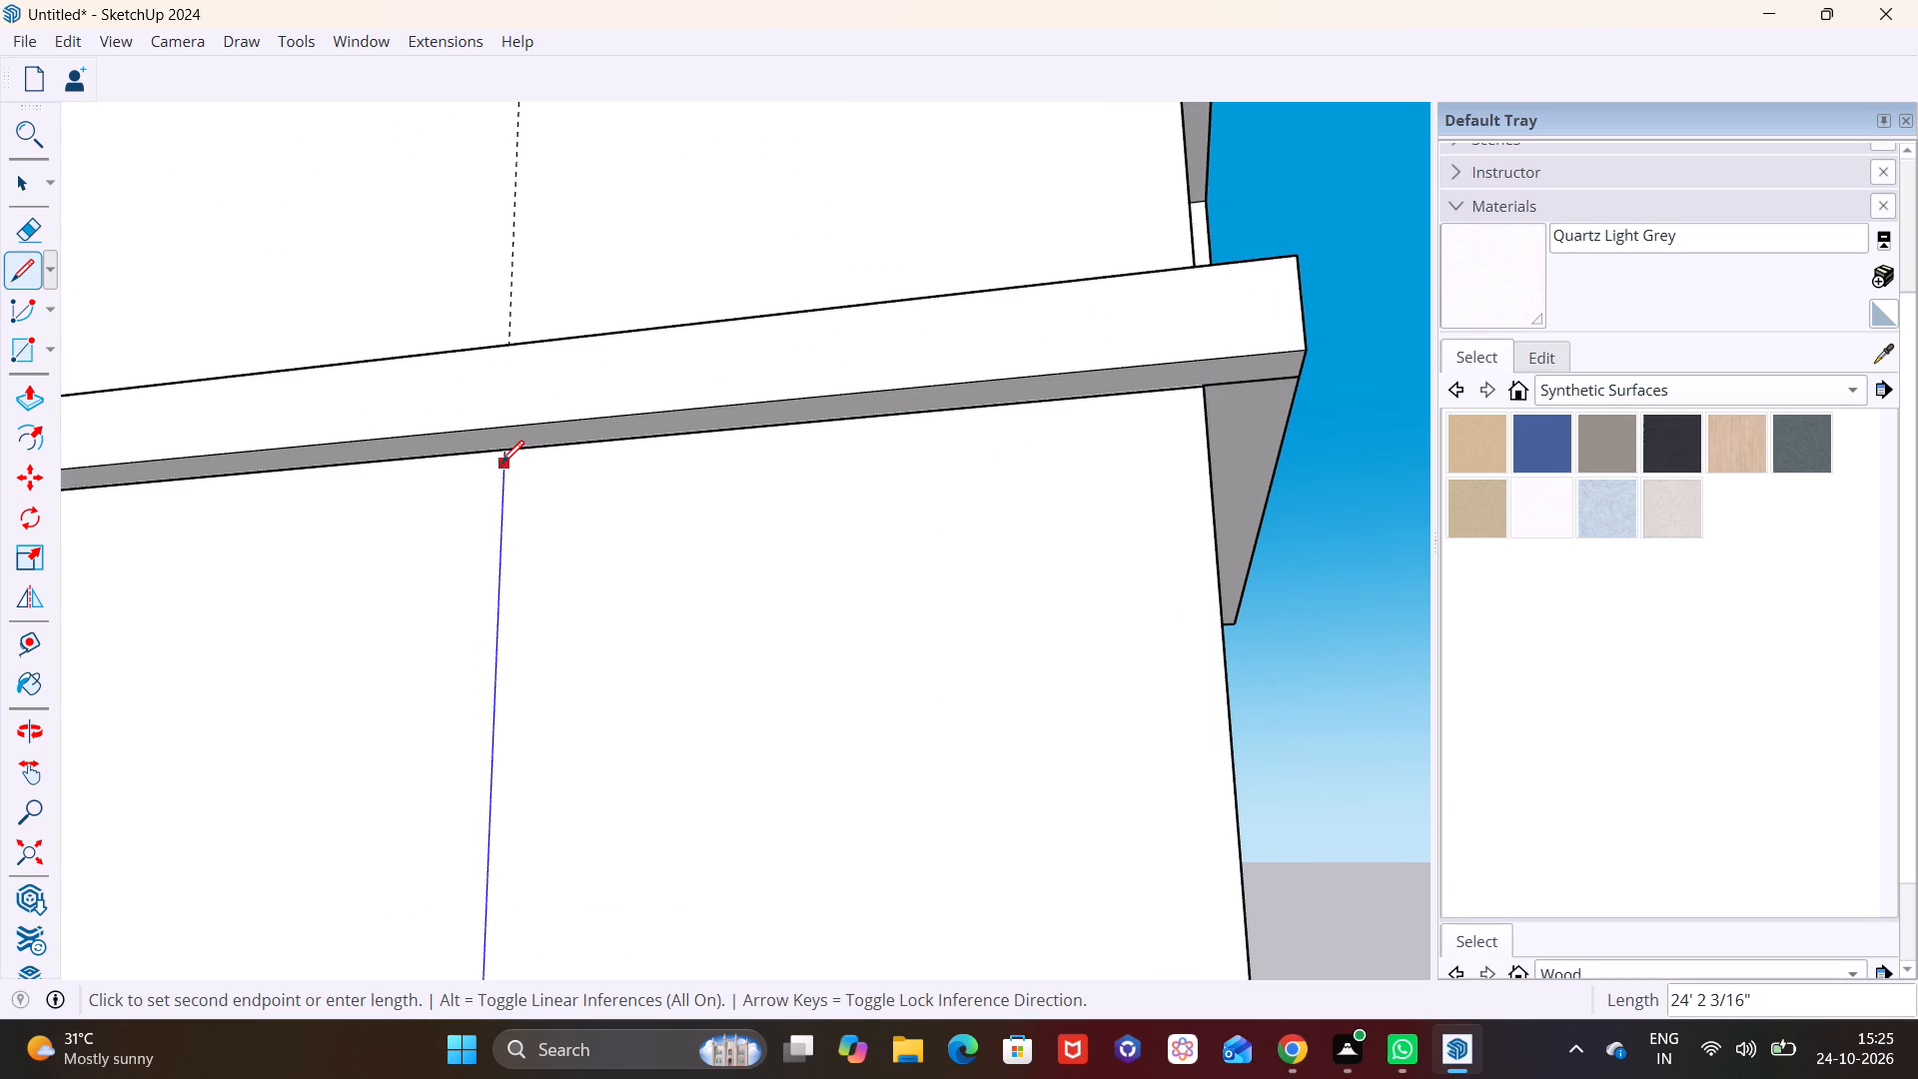
{"action": "left_click", "coordinate": [507, 453]}
Draw a vertical line about 24' tall along the 7' guide, from the upper frame's underside to the lower frame's top.
{"action": "scroll", "coordinate": [631, 619], "scroll_direction": "down", "scroll_amount": 13}
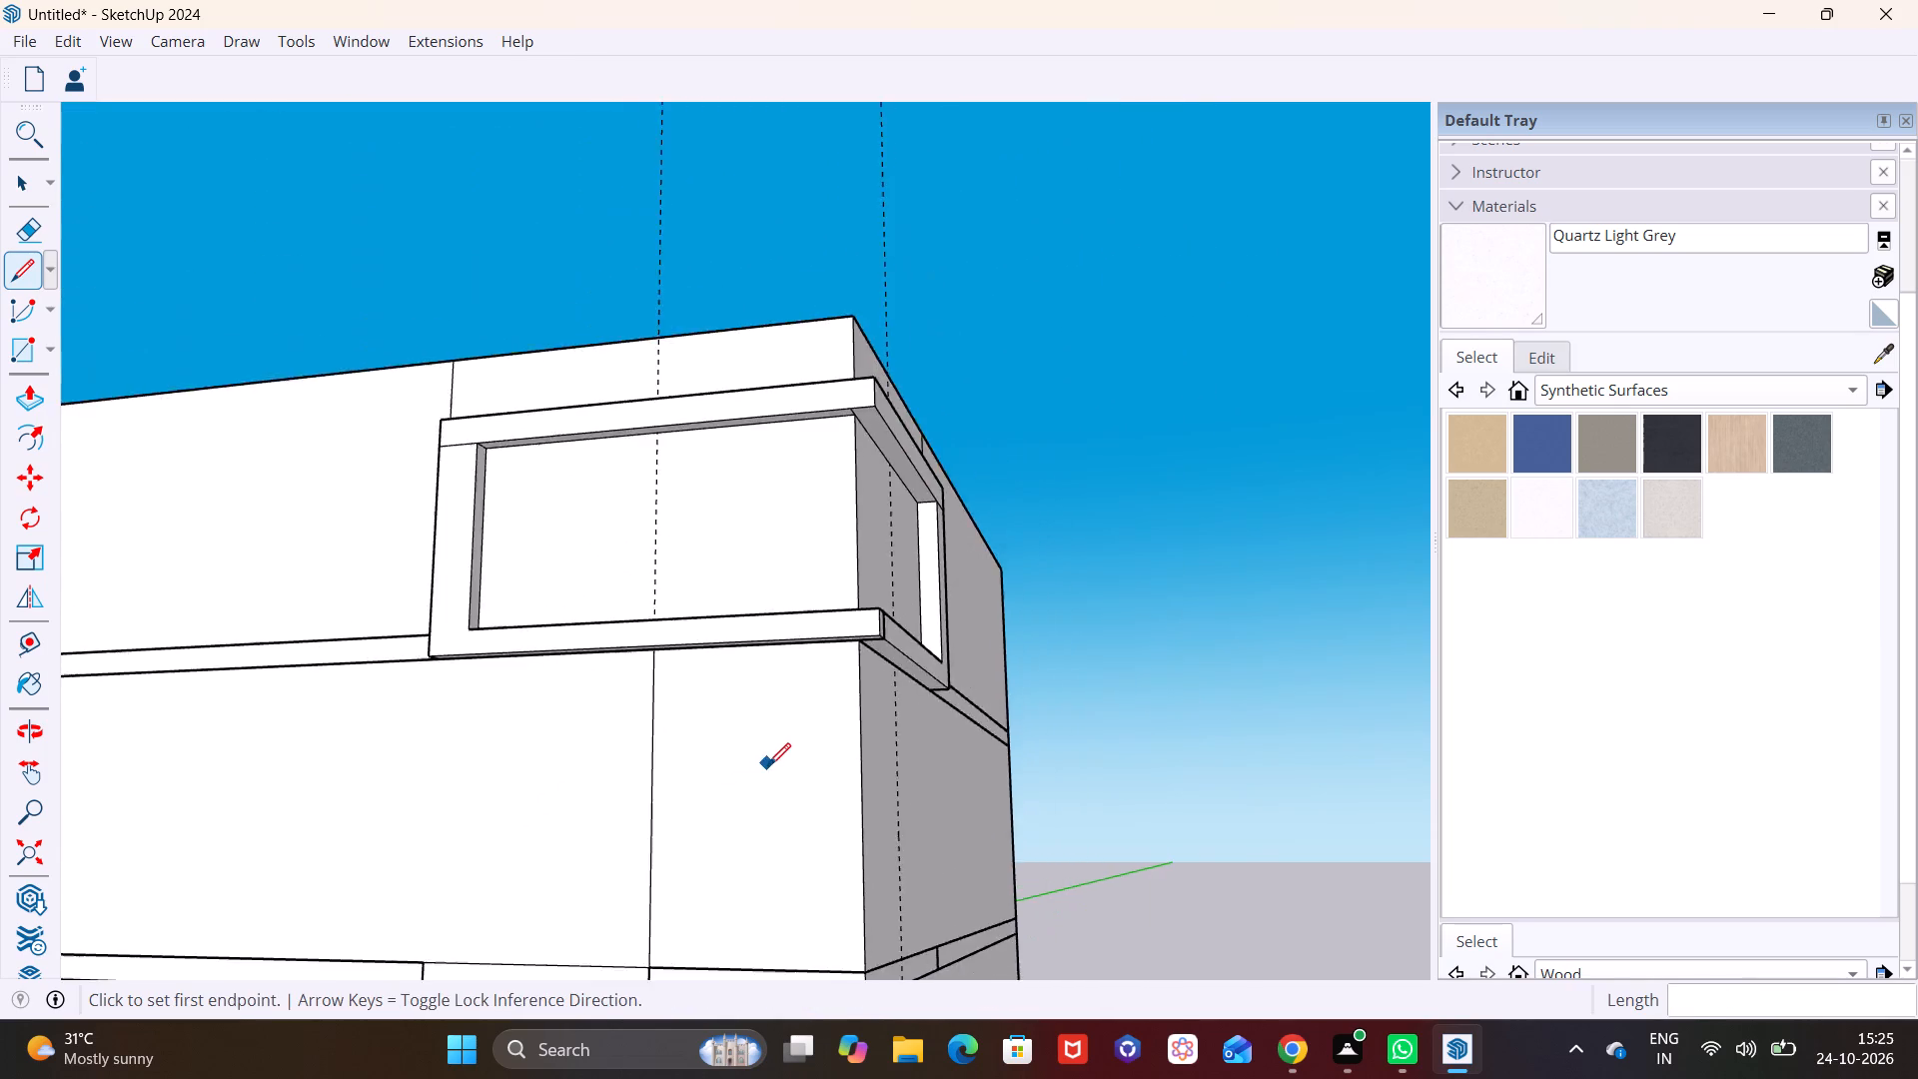
{"action": "middle_click_drag", "start_coordinate": [770, 760], "coordinate": [746, 463], "text": "shift"}
{"action": "middle_click_drag", "start_coordinate": [892, 527], "coordinate": [377, 618]}
{"action": "scroll", "coordinate": [512, 515], "scroll_direction": "up", "scroll_amount": 9}
{"action": "middle_click_drag", "start_coordinate": [625, 397], "coordinate": [619, 322]}
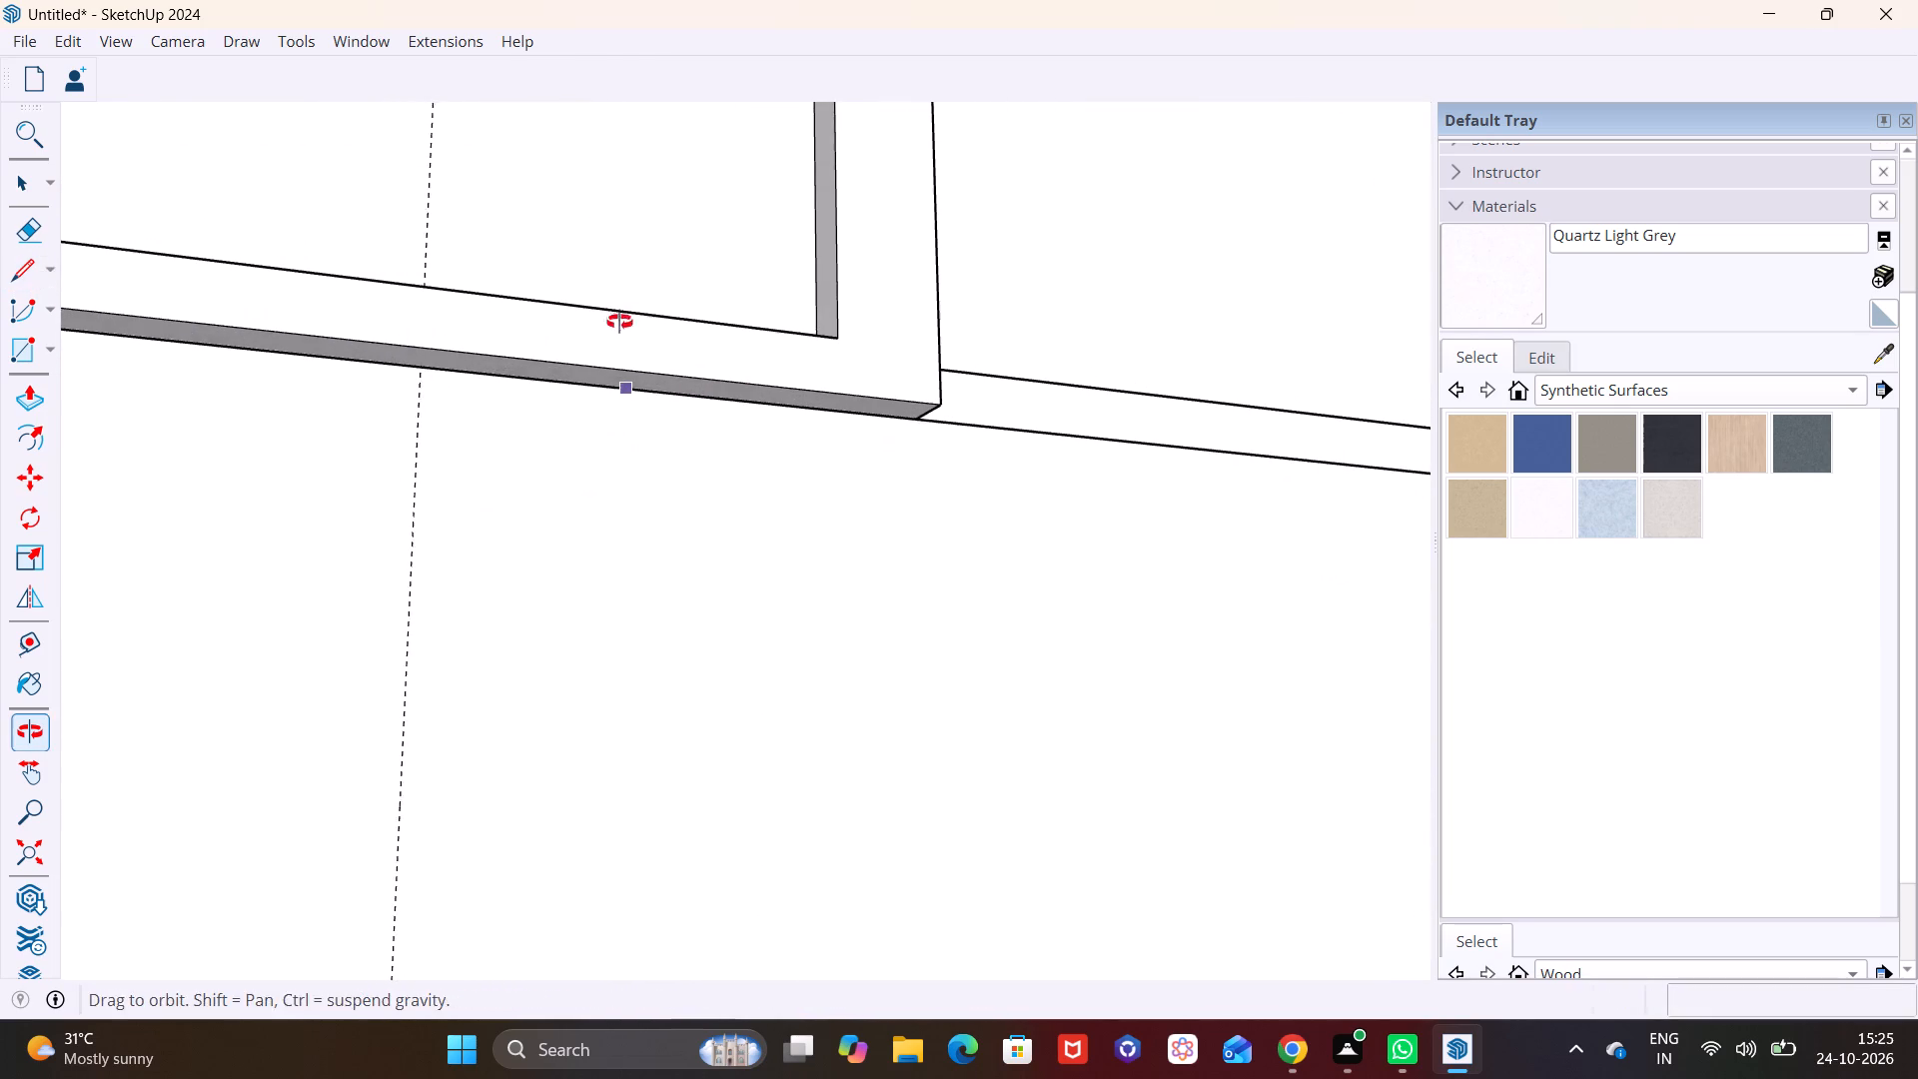
{"action": "middle_click_drag", "start_coordinate": [619, 322], "coordinate": [619, 320]}
{"action": "left_click", "coordinate": [427, 375]}
{"action": "scroll", "coordinate": [407, 694], "scroll_direction": "down", "scroll_amount": 9}
{"action": "middle_click_drag", "start_coordinate": [477, 749], "coordinate": [565, 322], "text": "shift"}
{"action": "scroll", "coordinate": [579, 832], "scroll_direction": "down", "scroll_amount": 1}
{"action": "middle_click_drag", "start_coordinate": [611, 718], "coordinate": [657, 452], "text": "shift"}
{"action": "middle_click_drag", "start_coordinate": [620, 484], "coordinate": [555, 765]}
{"action": "scroll", "coordinate": [504, 782], "scroll_direction": "up", "scroll_amount": 8}
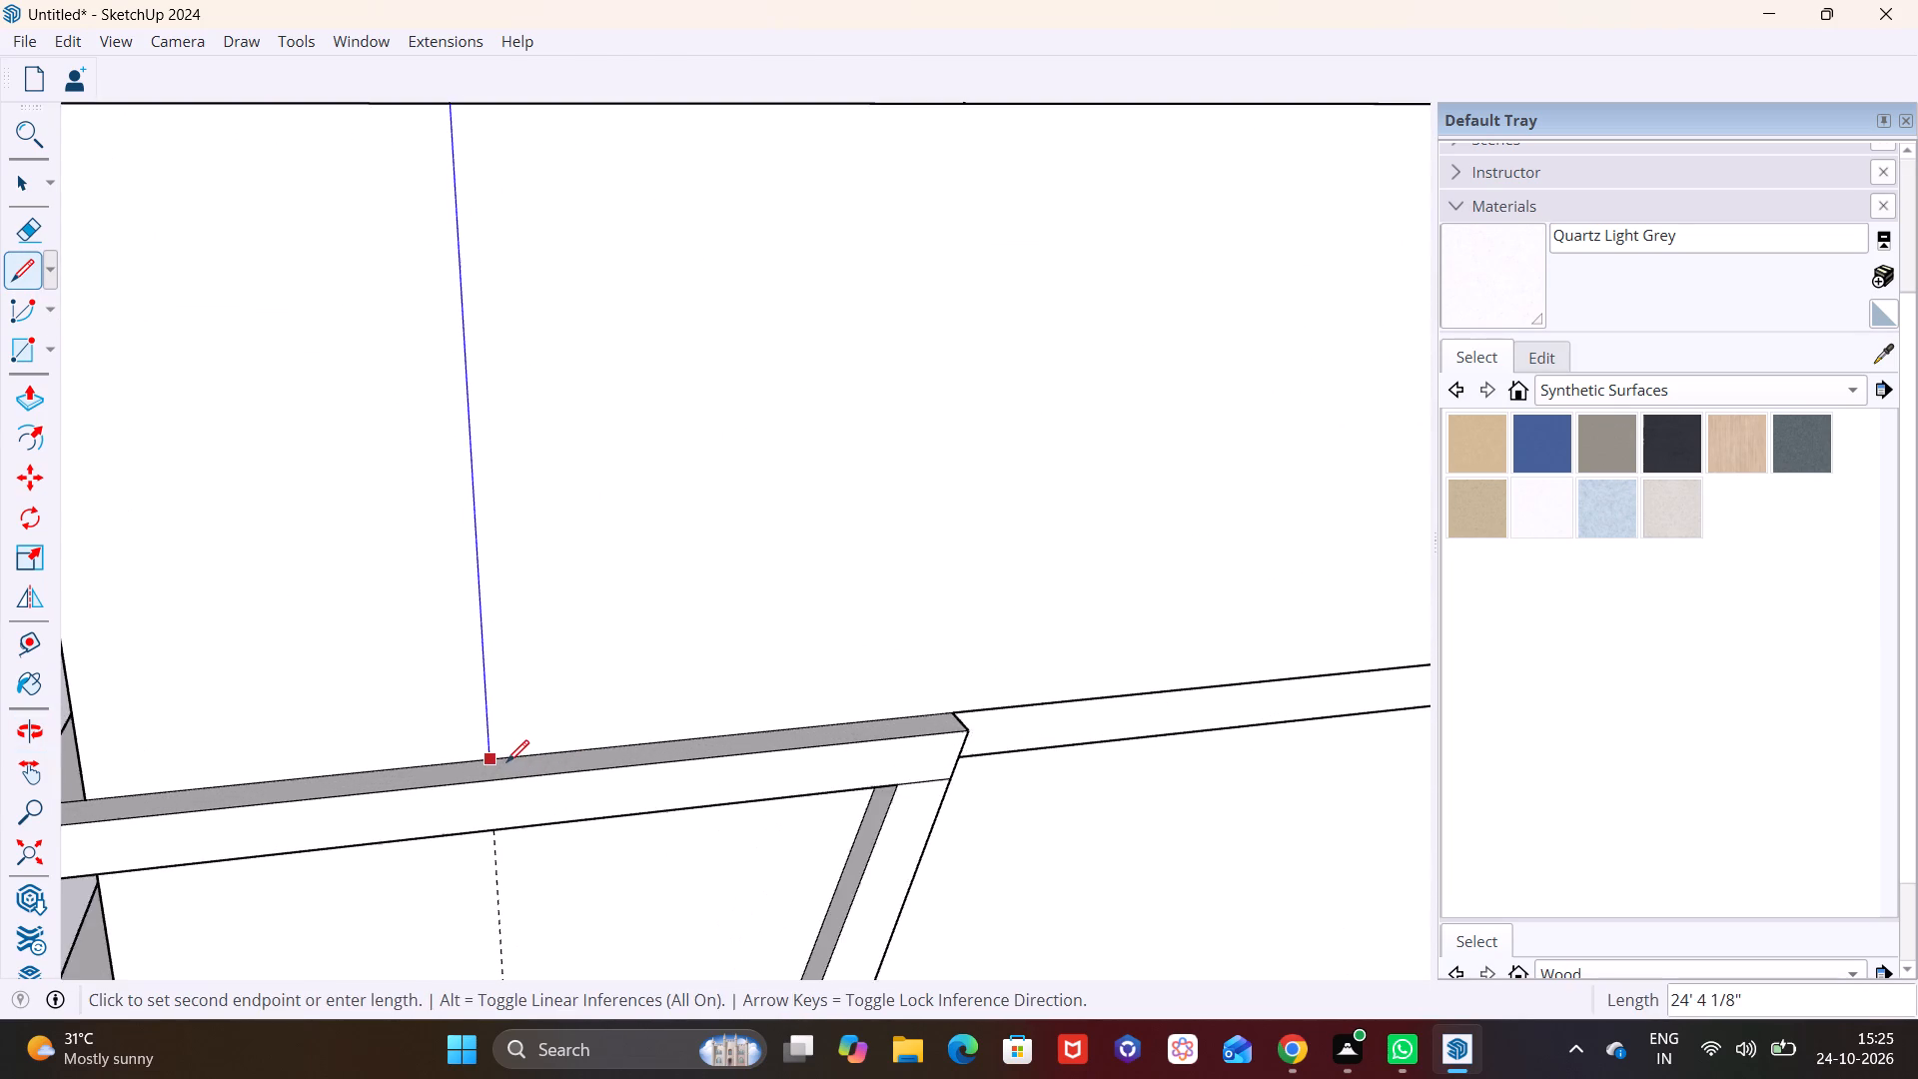
{"action": "left_click", "coordinate": [496, 762]}
Erase both vertical guides beside the corner.
{"action": "scroll", "coordinate": [535, 705], "scroll_direction": "down", "scroll_amount": 14}
{"action": "middle_click_drag", "start_coordinate": [681, 679], "coordinate": [834, 578]}
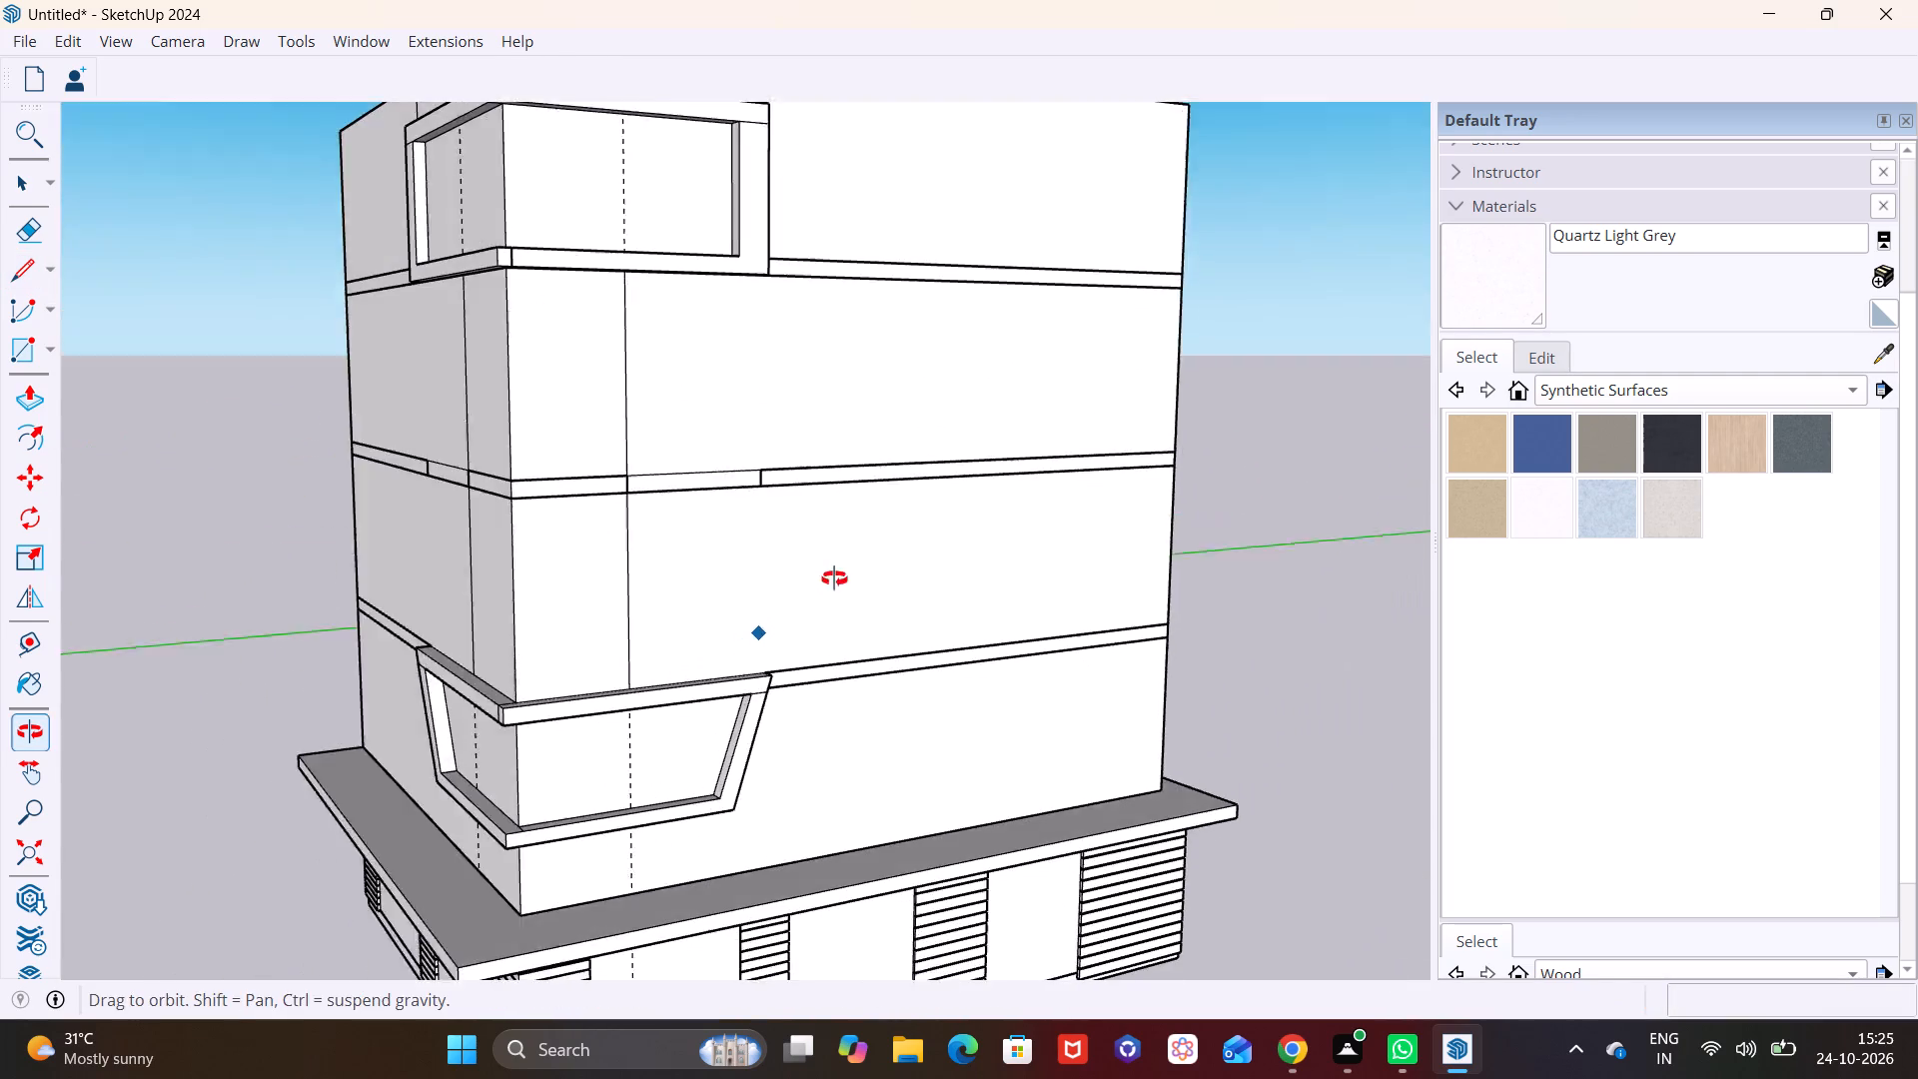
{"action": "middle_click_drag", "start_coordinate": [834, 578], "coordinate": [877, 562]}
{"action": "scroll", "coordinate": [788, 571], "scroll_direction": "down", "scroll_amount": 4}
{"action": "left_click", "coordinate": [21, 226]}
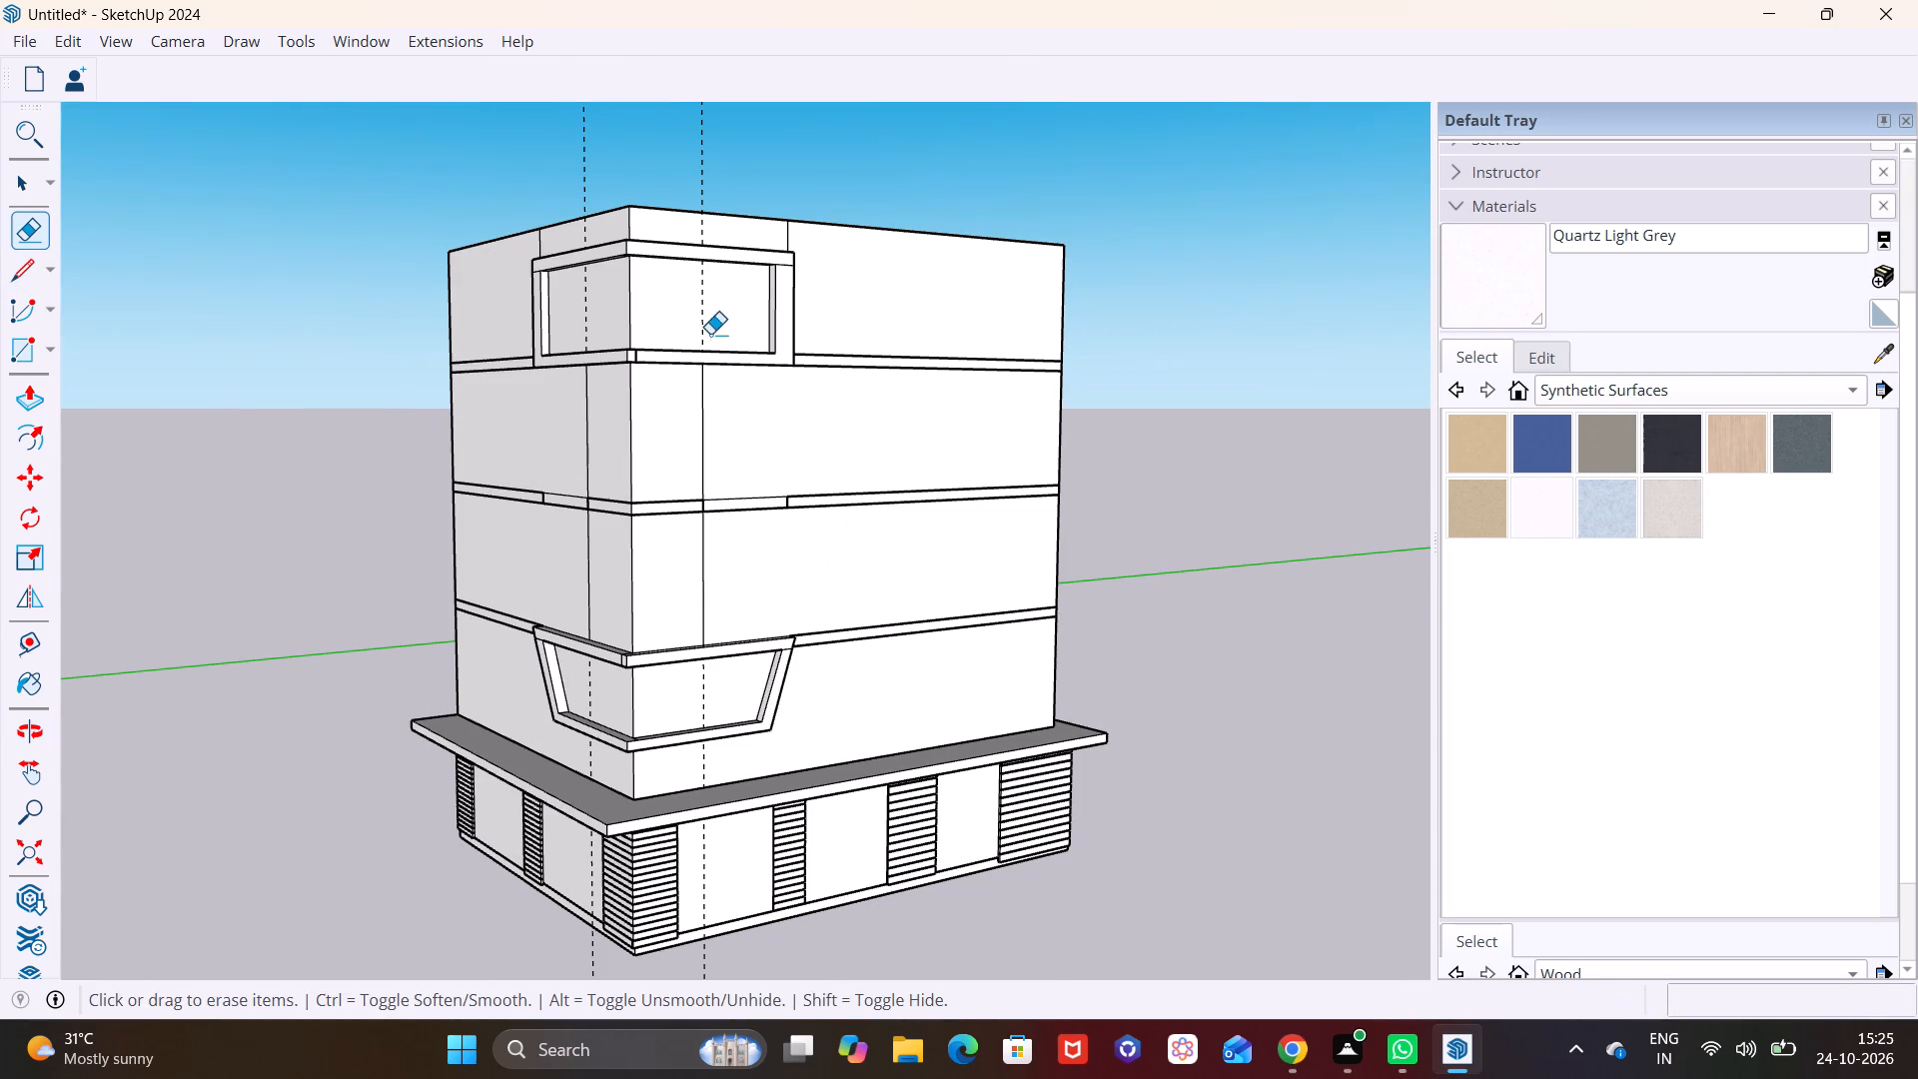
{"action": "left_click_drag", "start_coordinate": [697, 318], "coordinate": [712, 317]}
{"action": "left_click_drag", "start_coordinate": [570, 310], "coordinate": [609, 310]}
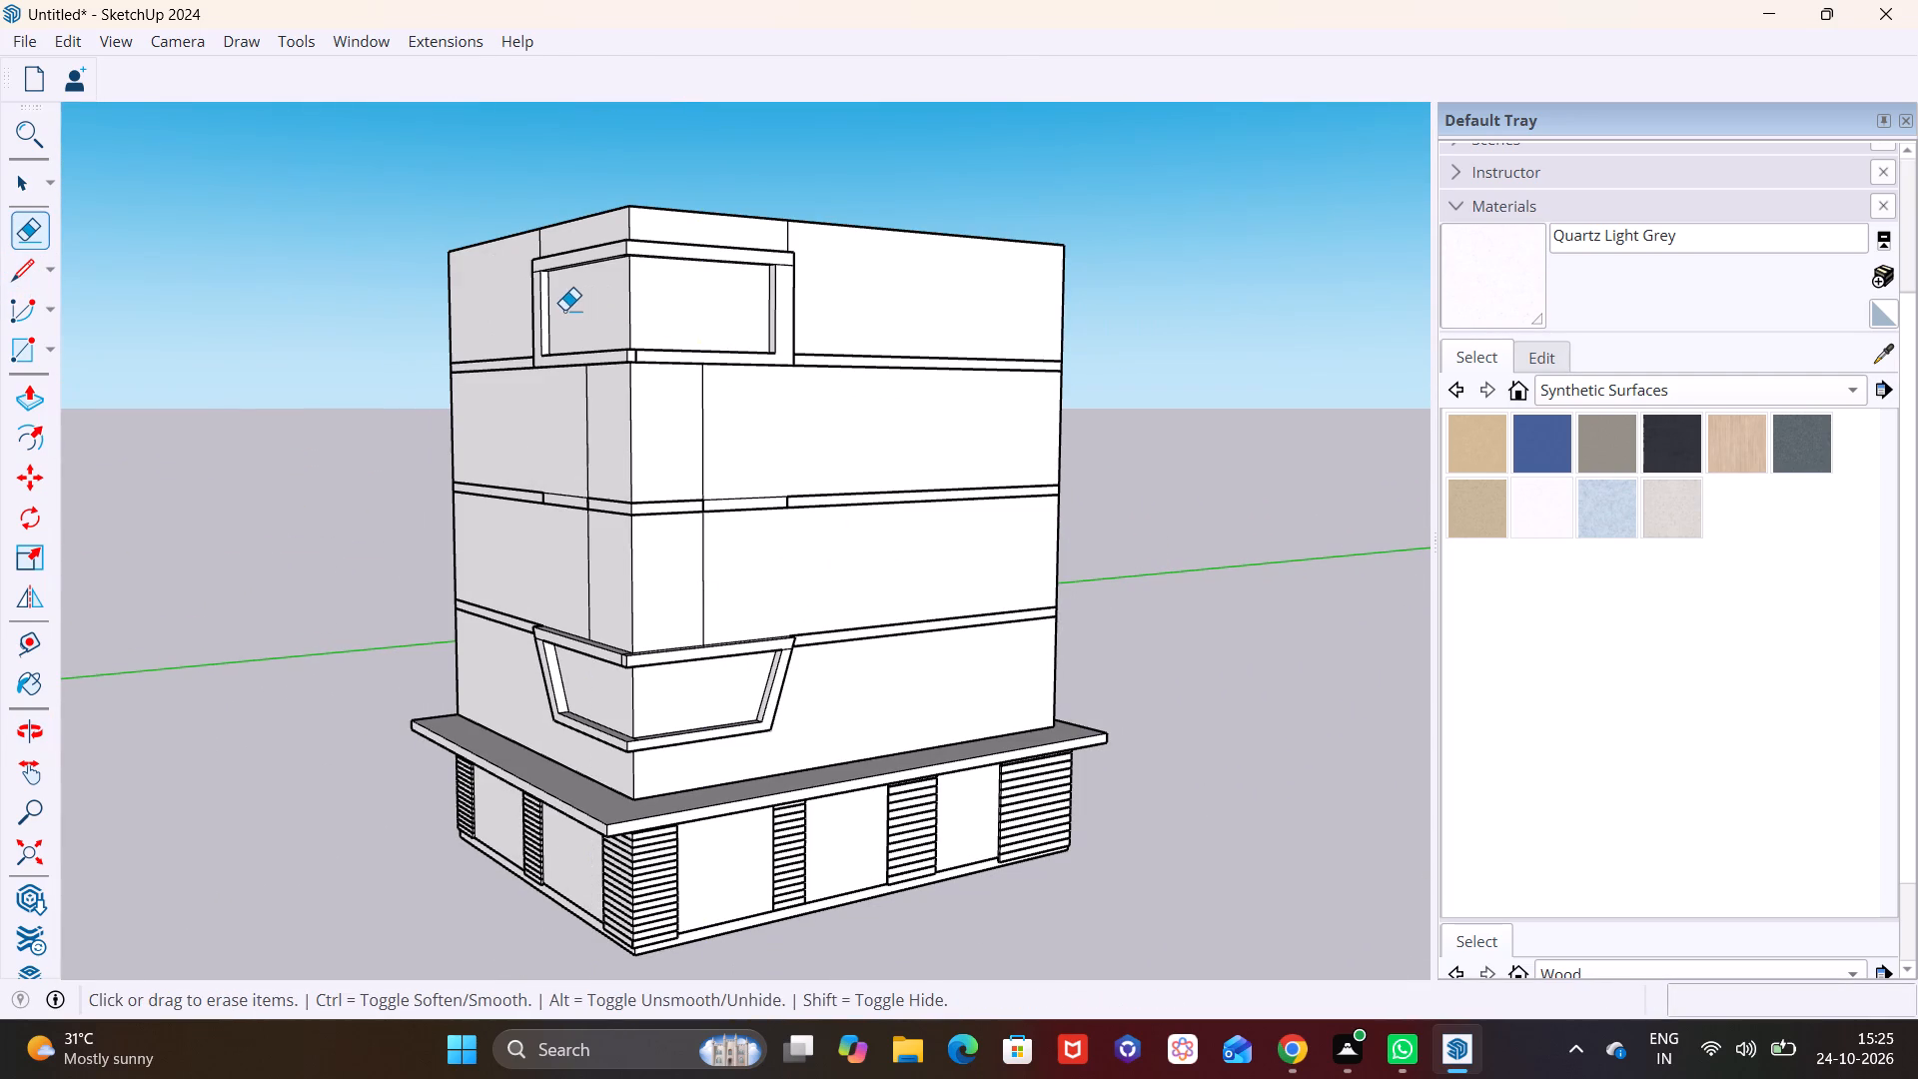
Pull the upper narrow corner panel on the facade right of the corner out 11 3/16".
{"action": "middle_click_drag", "start_coordinate": [628, 412], "coordinate": [679, 358]}
{"action": "scroll", "coordinate": [699, 451], "scroll_direction": "up", "scroll_amount": 1}
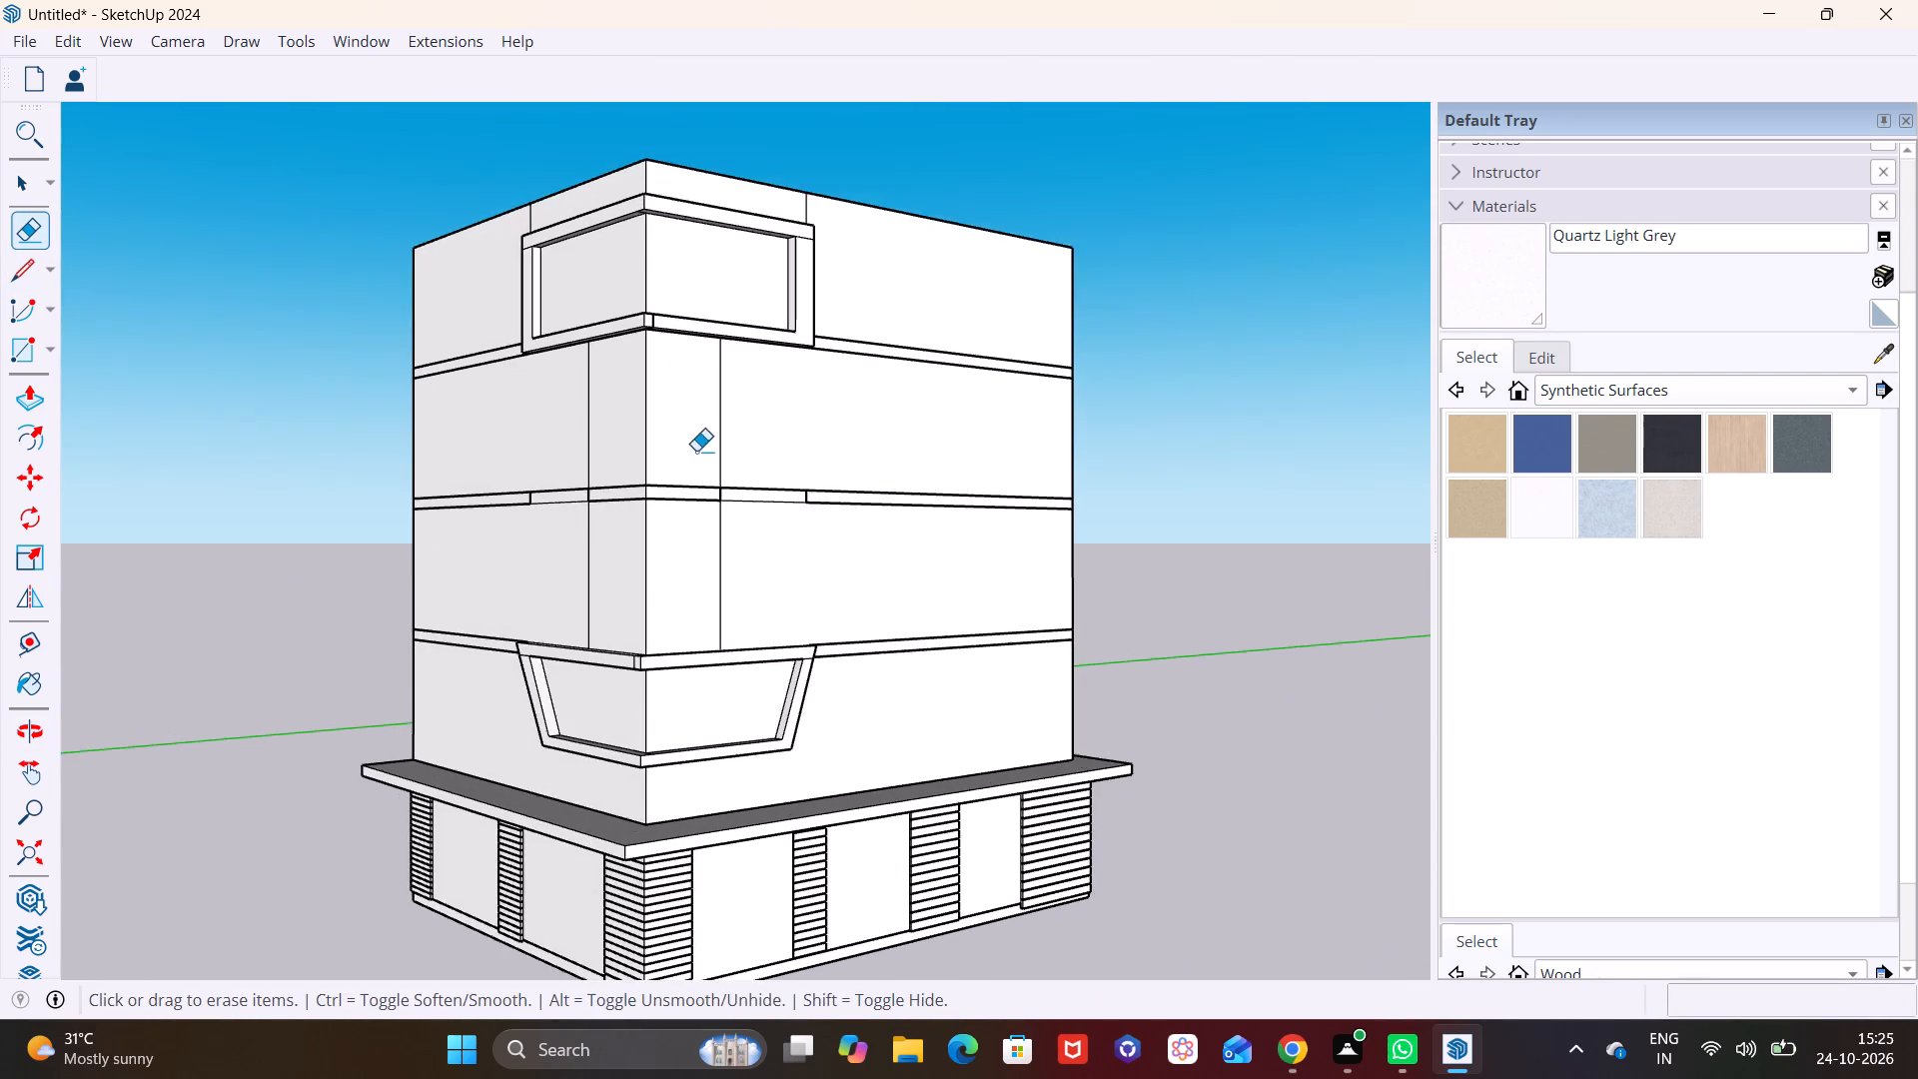
{"action": "scroll", "coordinate": [671, 459], "scroll_direction": "up", "scroll_amount": 2}
{"action": "middle_click_drag", "start_coordinate": [574, 494], "coordinate": [534, 523]}
{"action": "key", "text": "space"}
{"action": "left_click", "coordinate": [664, 453]}
{"action": "middle_click_drag", "start_coordinate": [642, 447], "coordinate": [679, 458]}
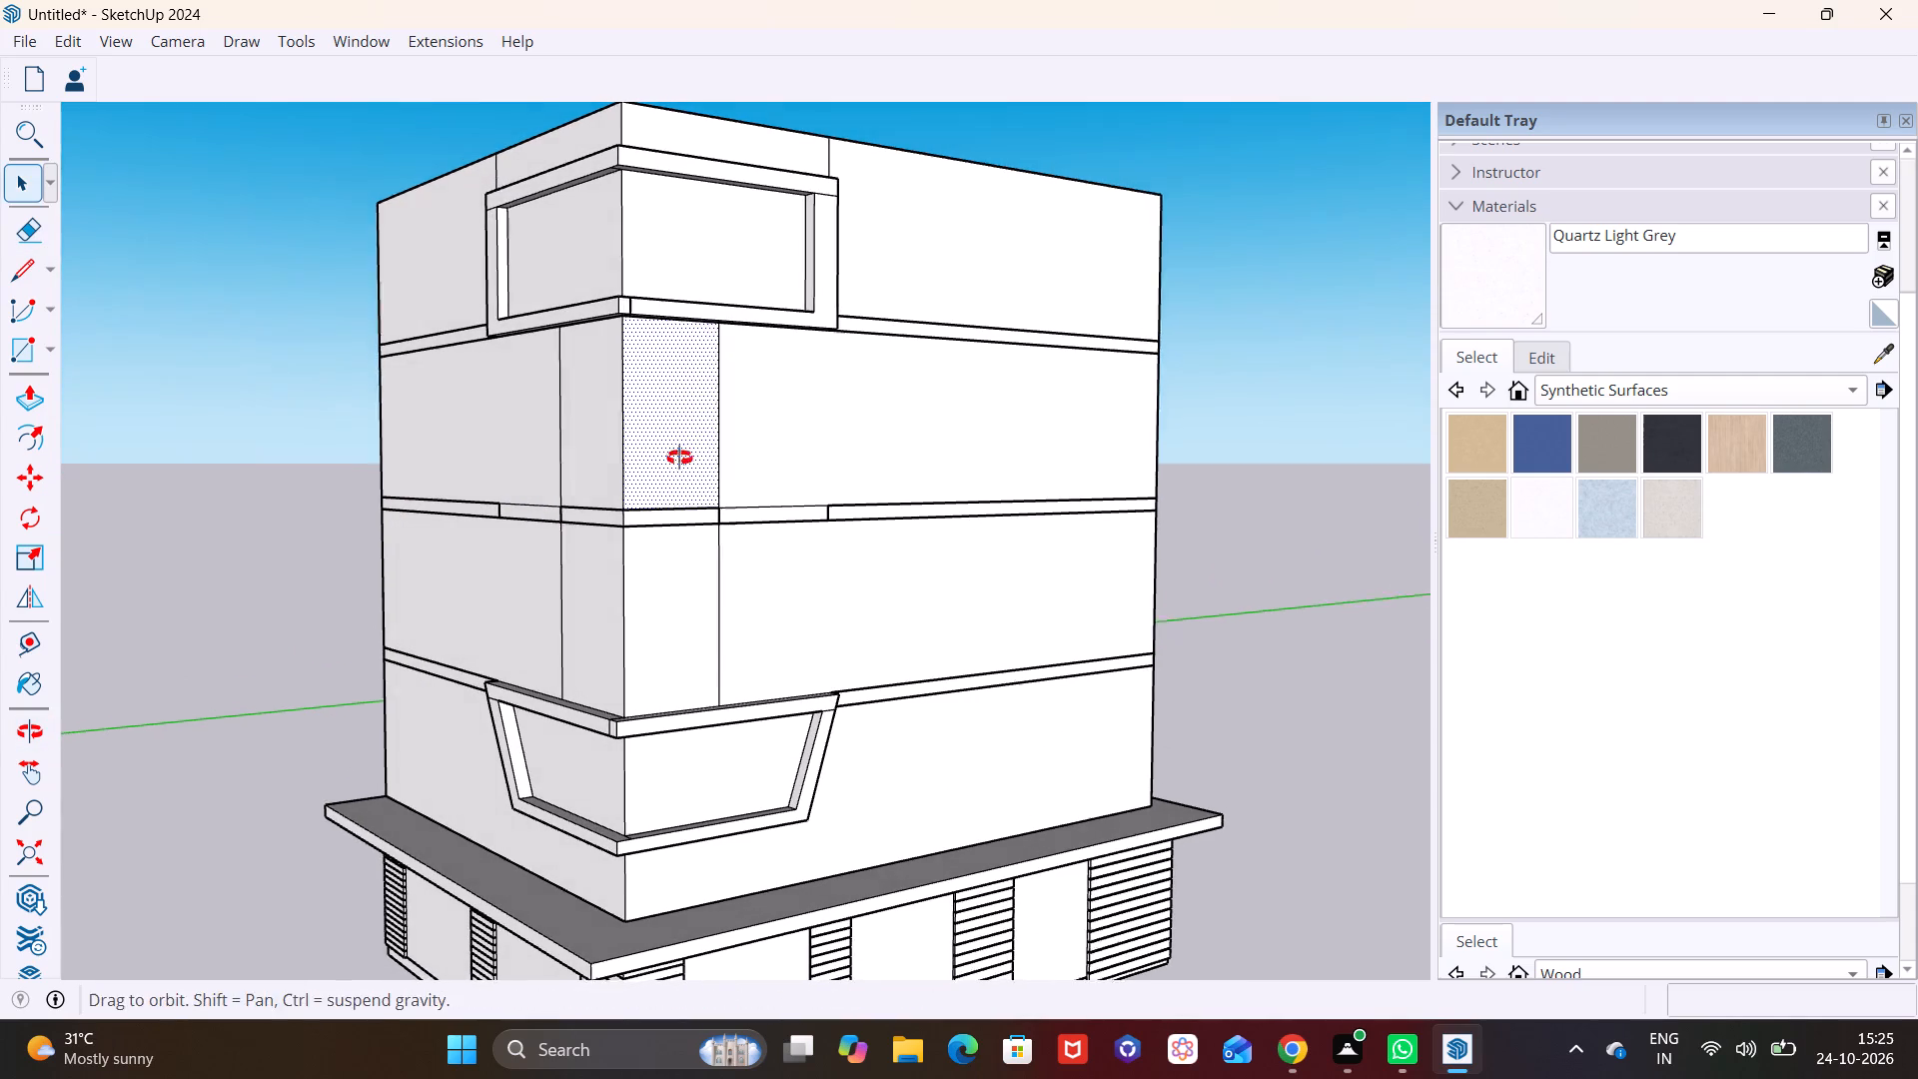
{"action": "middle_click_drag", "start_coordinate": [679, 458], "coordinate": [710, 464]}
{"action": "left_click", "coordinate": [33, 394]}
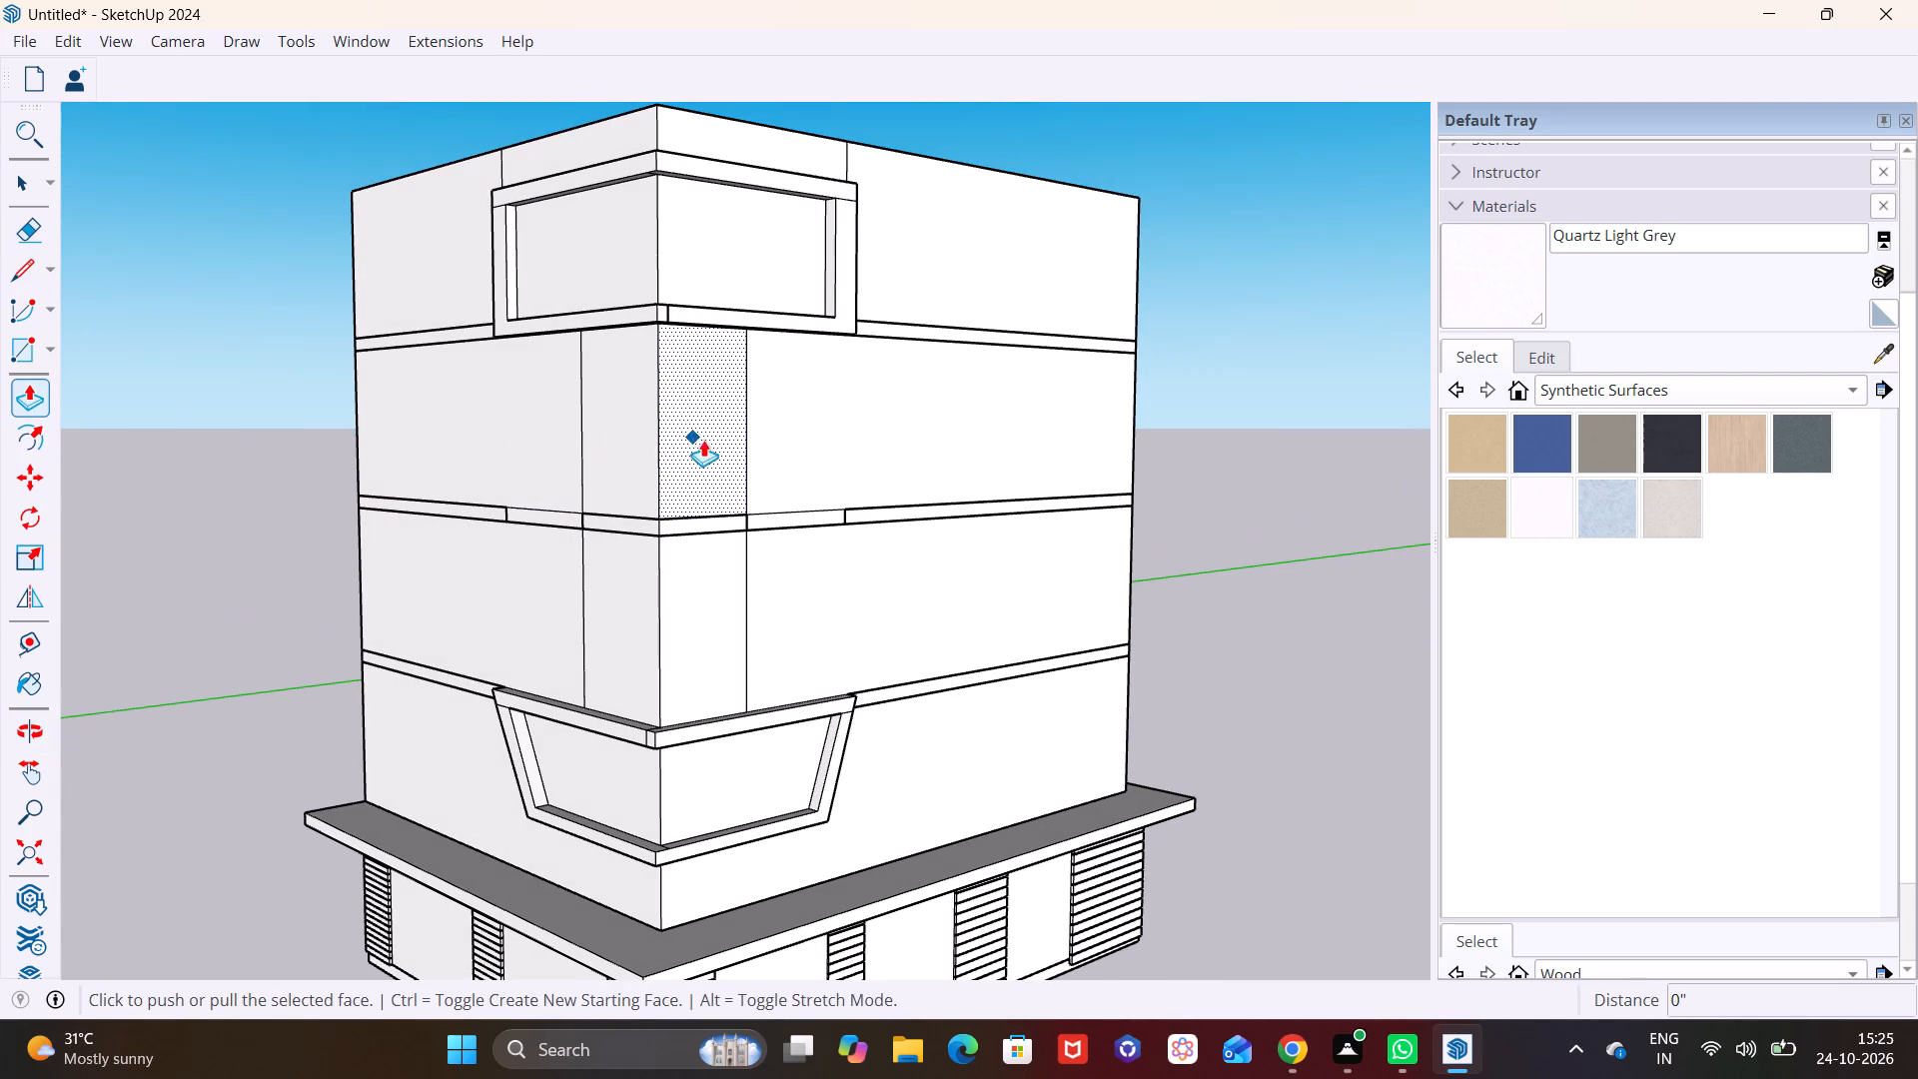
{"action": "middle_click_drag", "start_coordinate": [702, 444], "coordinate": [65, 448]}
{"action": "left_click", "coordinate": [497, 413]}
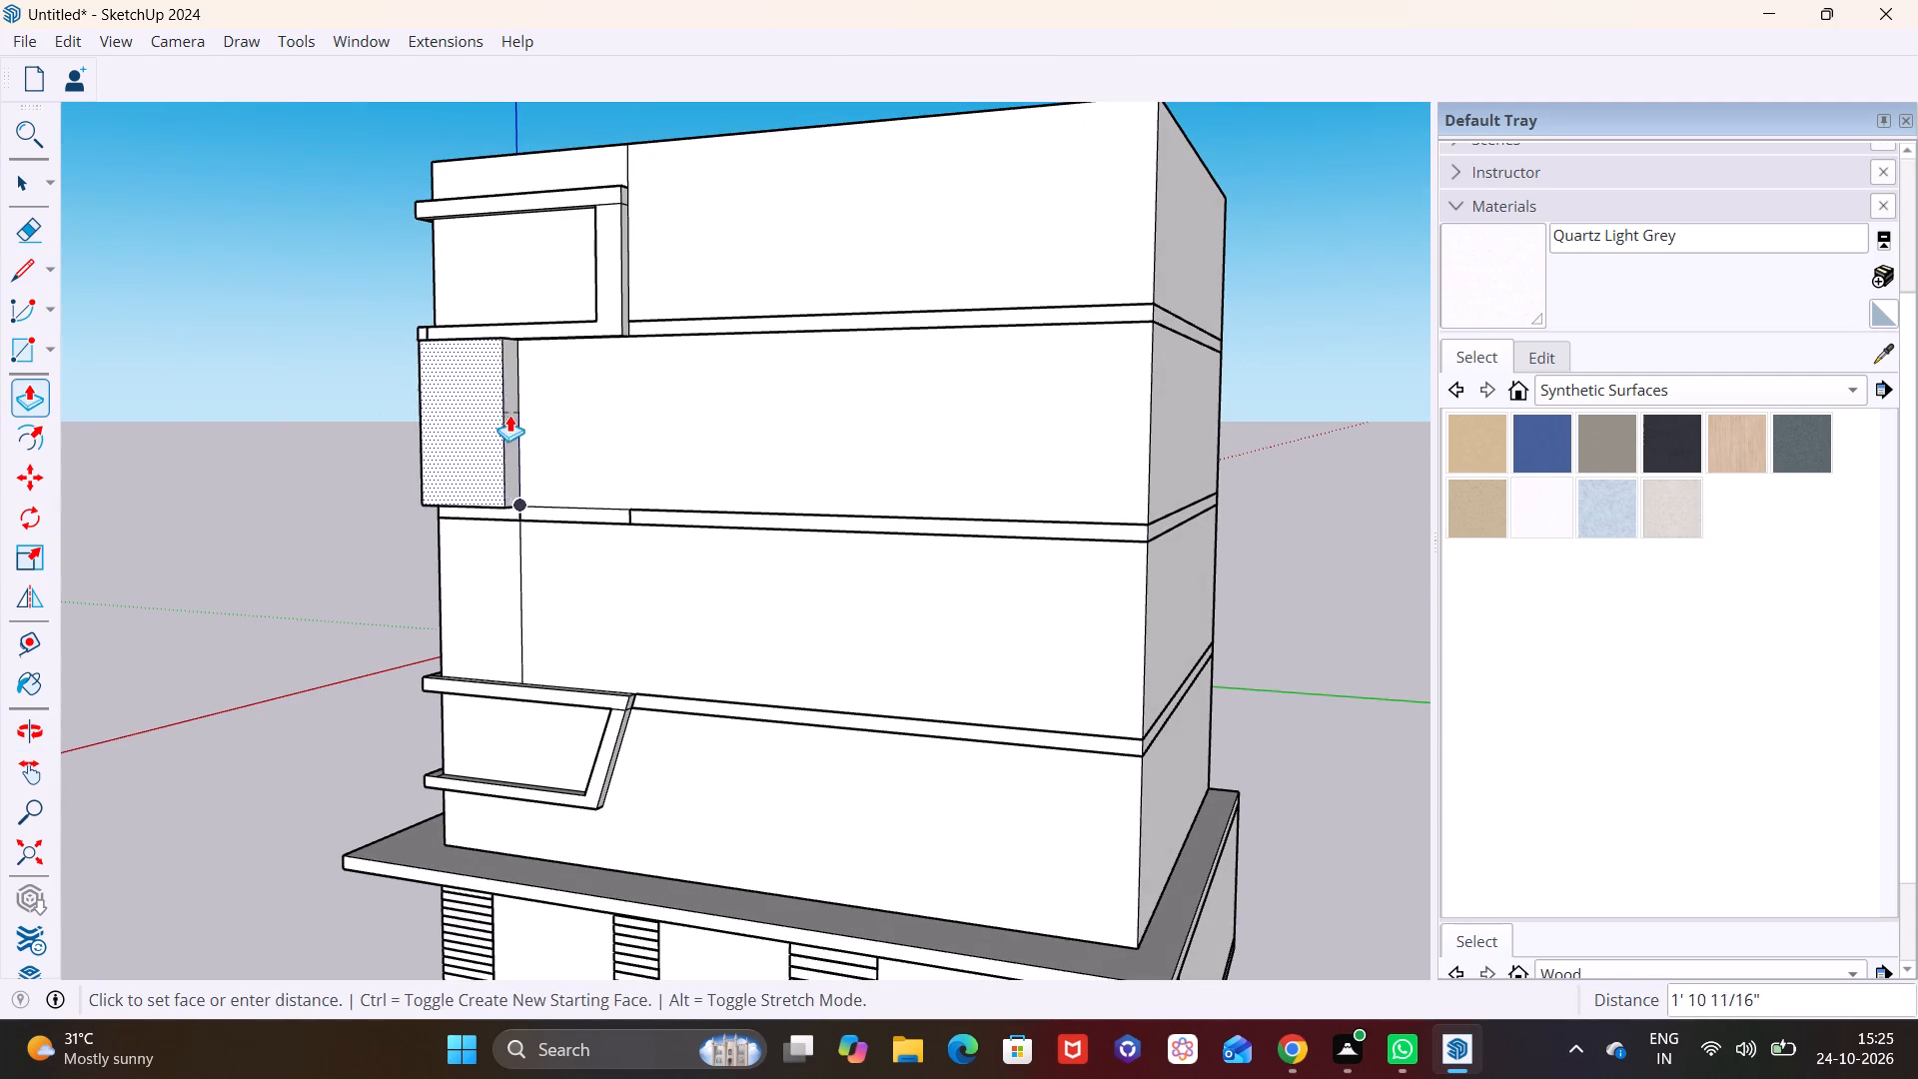
{"action": "left_click", "coordinate": [557, 336]}
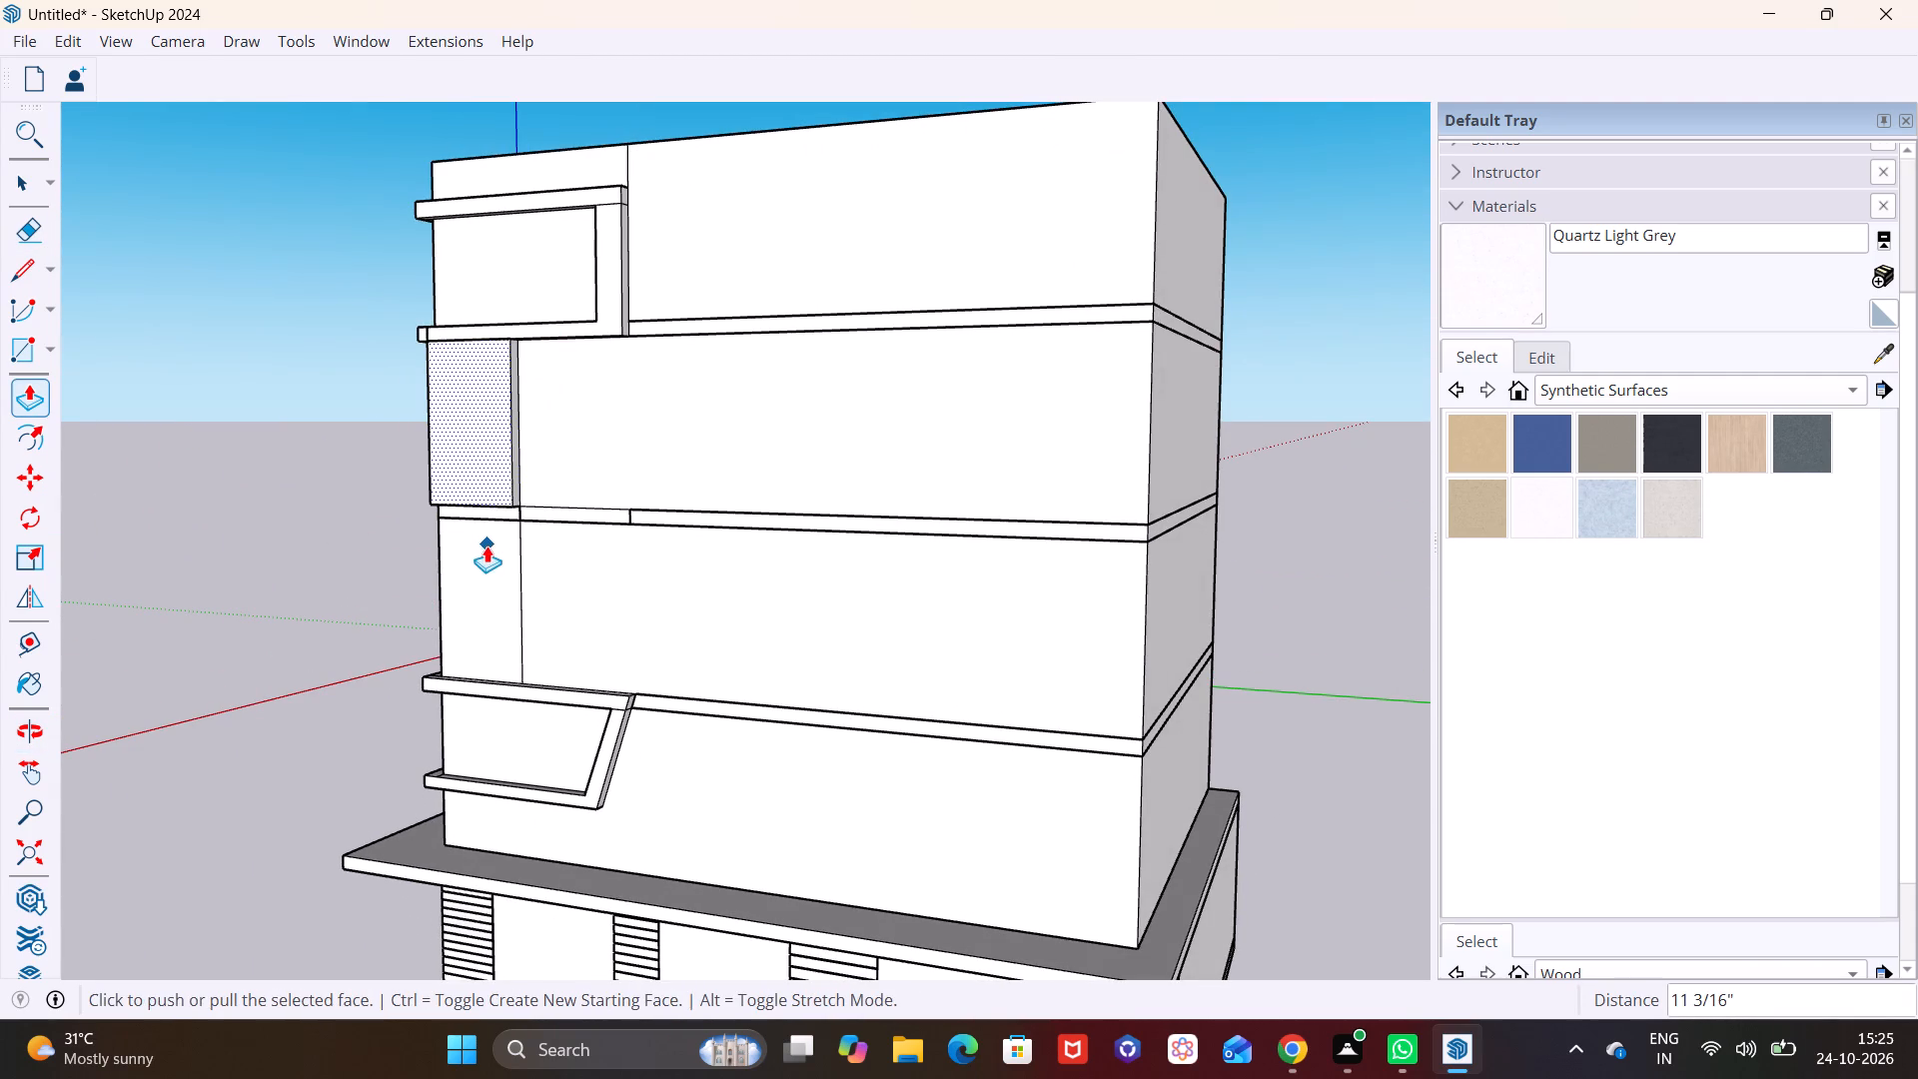
Pull the narrow panel below the middle band, right of the corner, out by the same 11 3/16".
{"action": "key", "text": "space"}
{"action": "left_click", "coordinate": [487, 548]}
{"action": "left_click", "coordinate": [33, 393]}
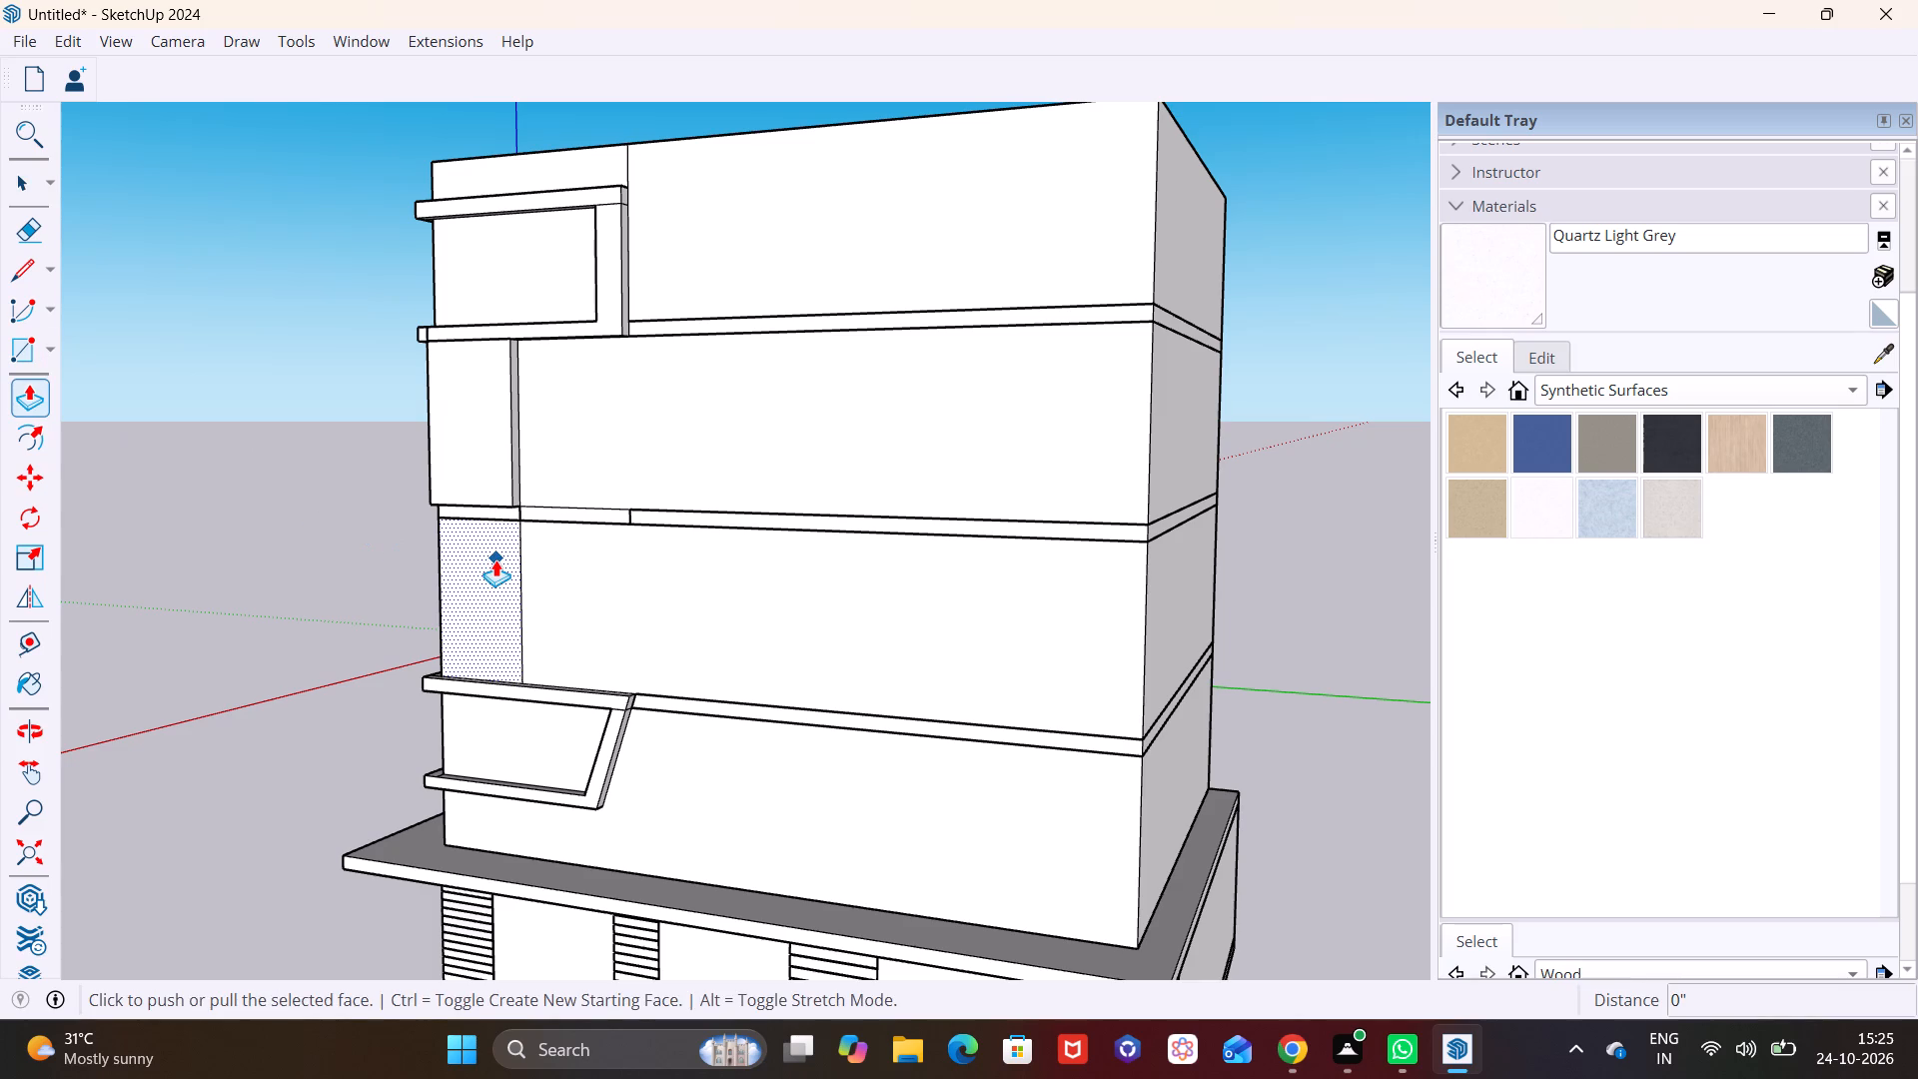
{"action": "double_click", "coordinate": [495, 559]}
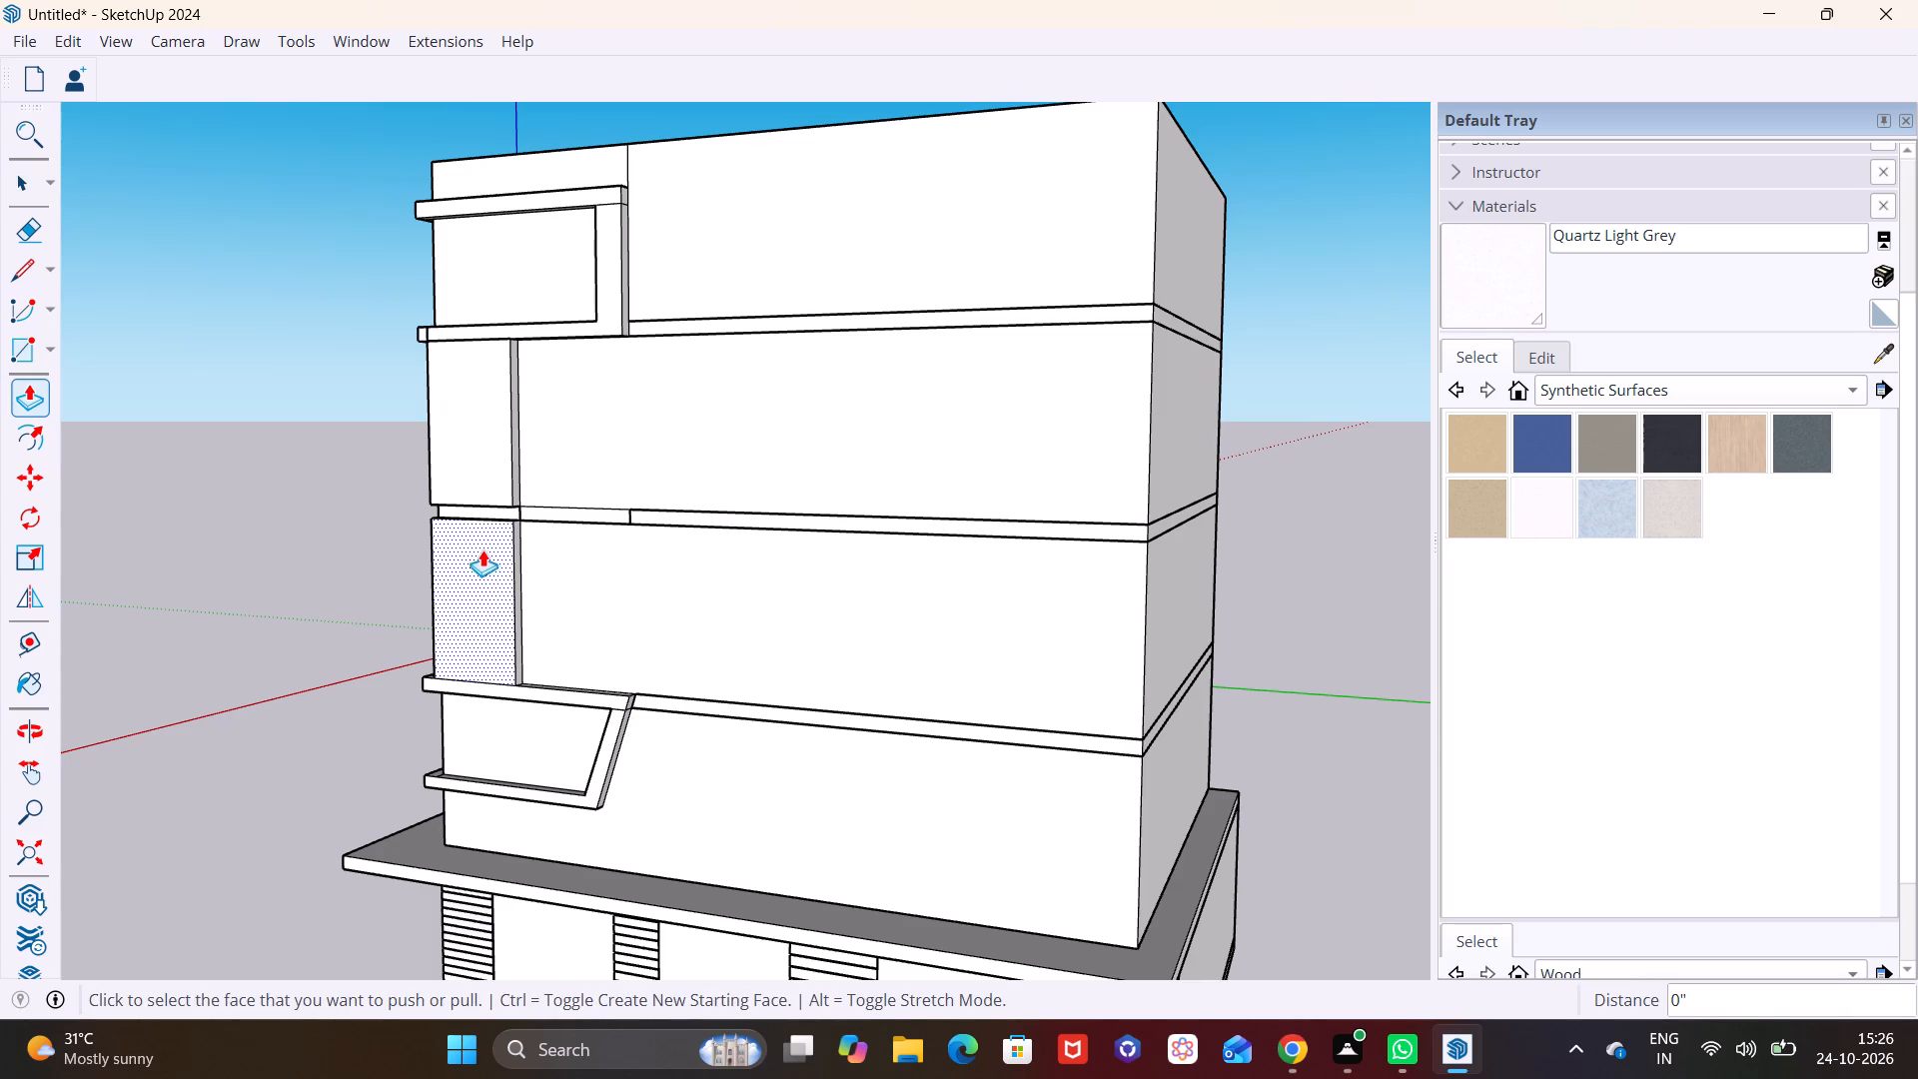
Open the middle band's group, pull its face right of the corner out 11 3/16" flush with the panels, and close the group.
{"action": "scroll", "coordinate": [470, 514], "scroll_direction": "up", "scroll_amount": 10}
{"action": "key", "text": "space"}
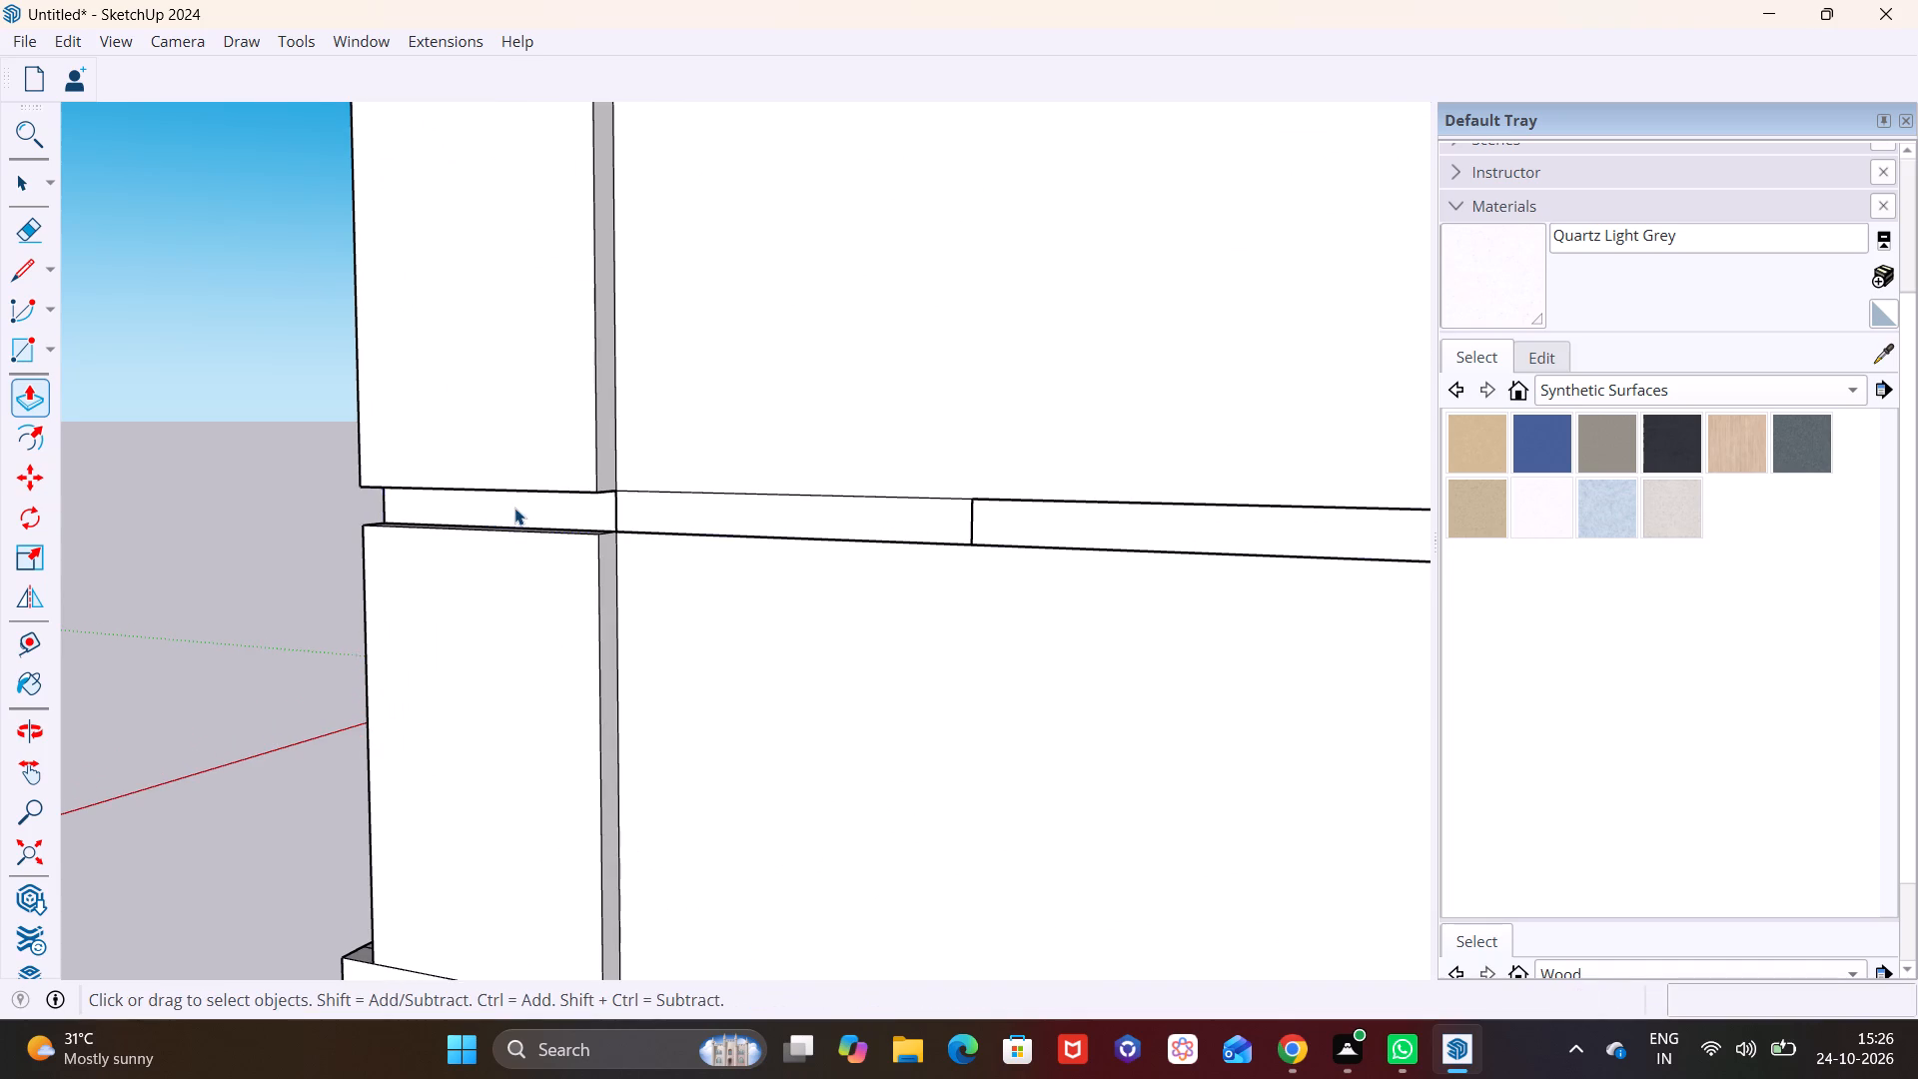
{"action": "double_click", "coordinate": [514, 508]}
{"action": "left_click", "coordinate": [514, 508]}
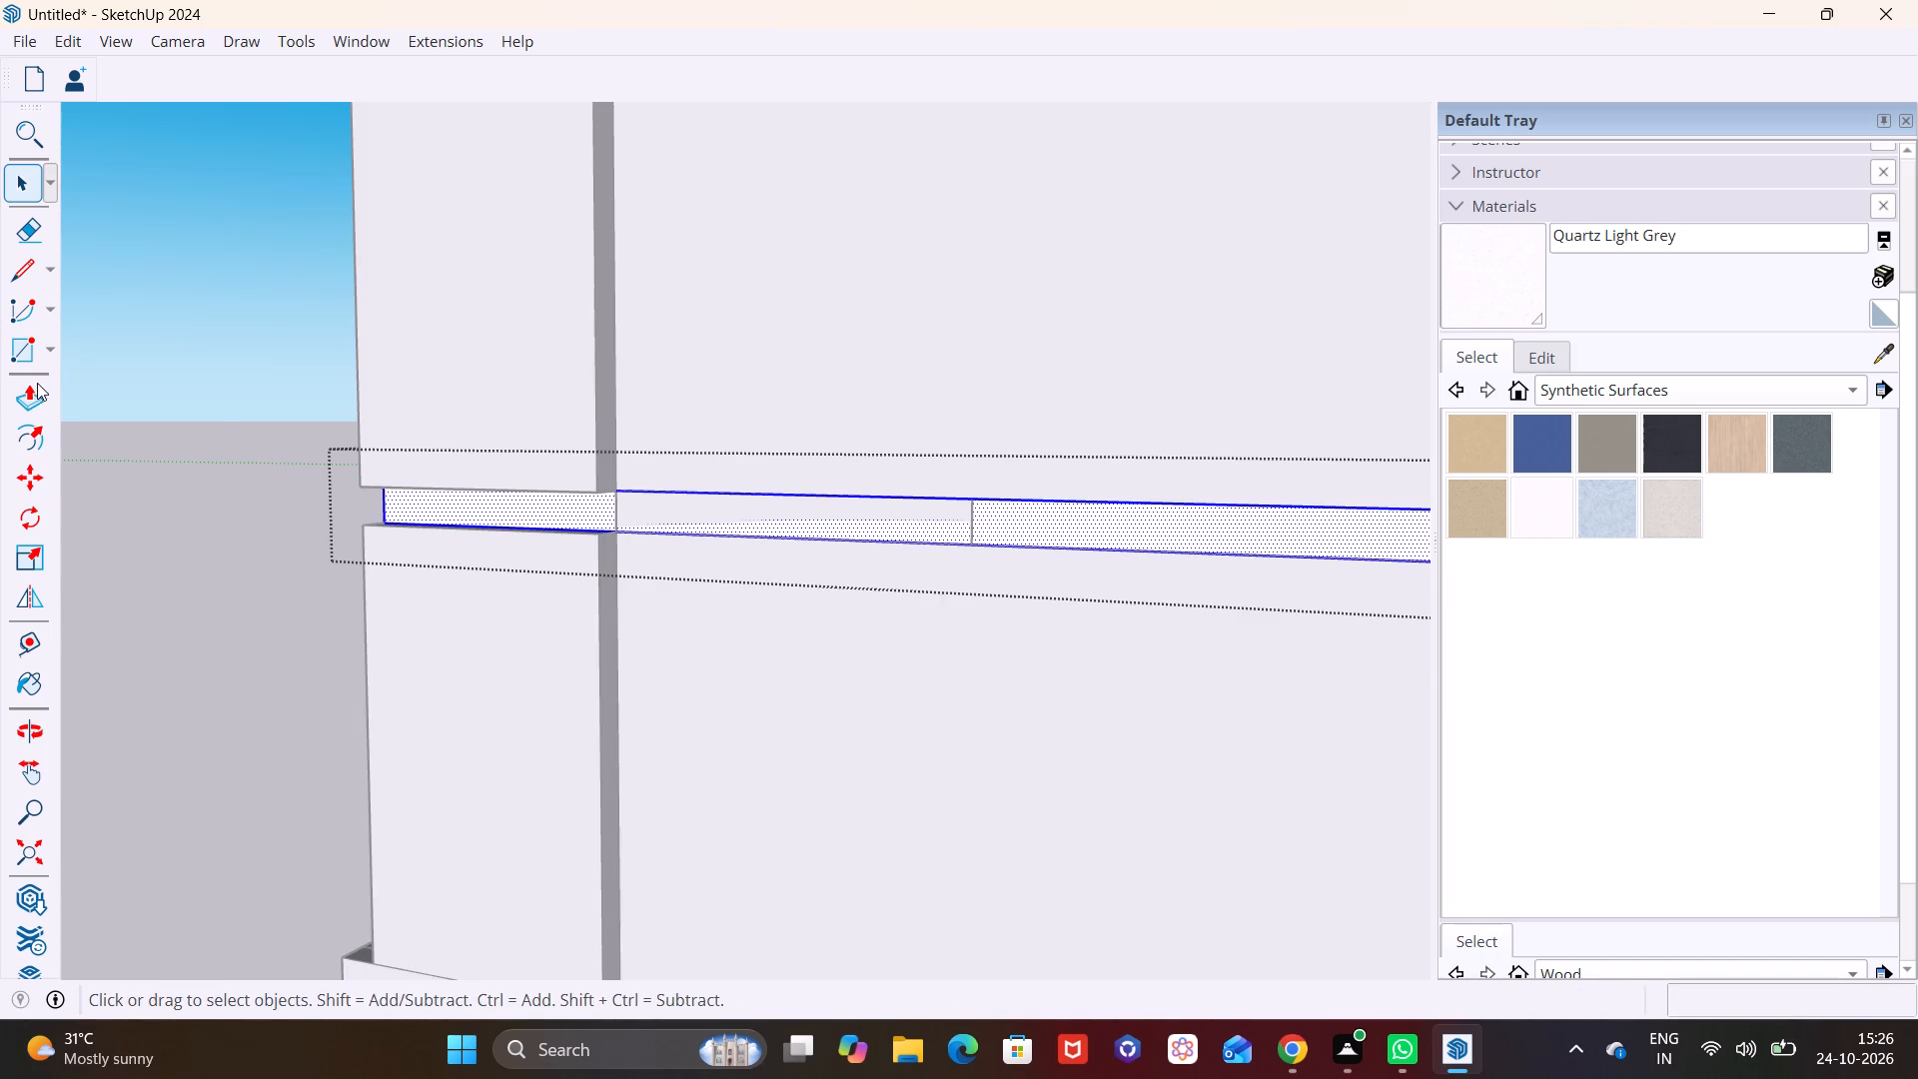
{"action": "left_click", "coordinate": [38, 385]}
{"action": "left_click", "coordinate": [526, 502]}
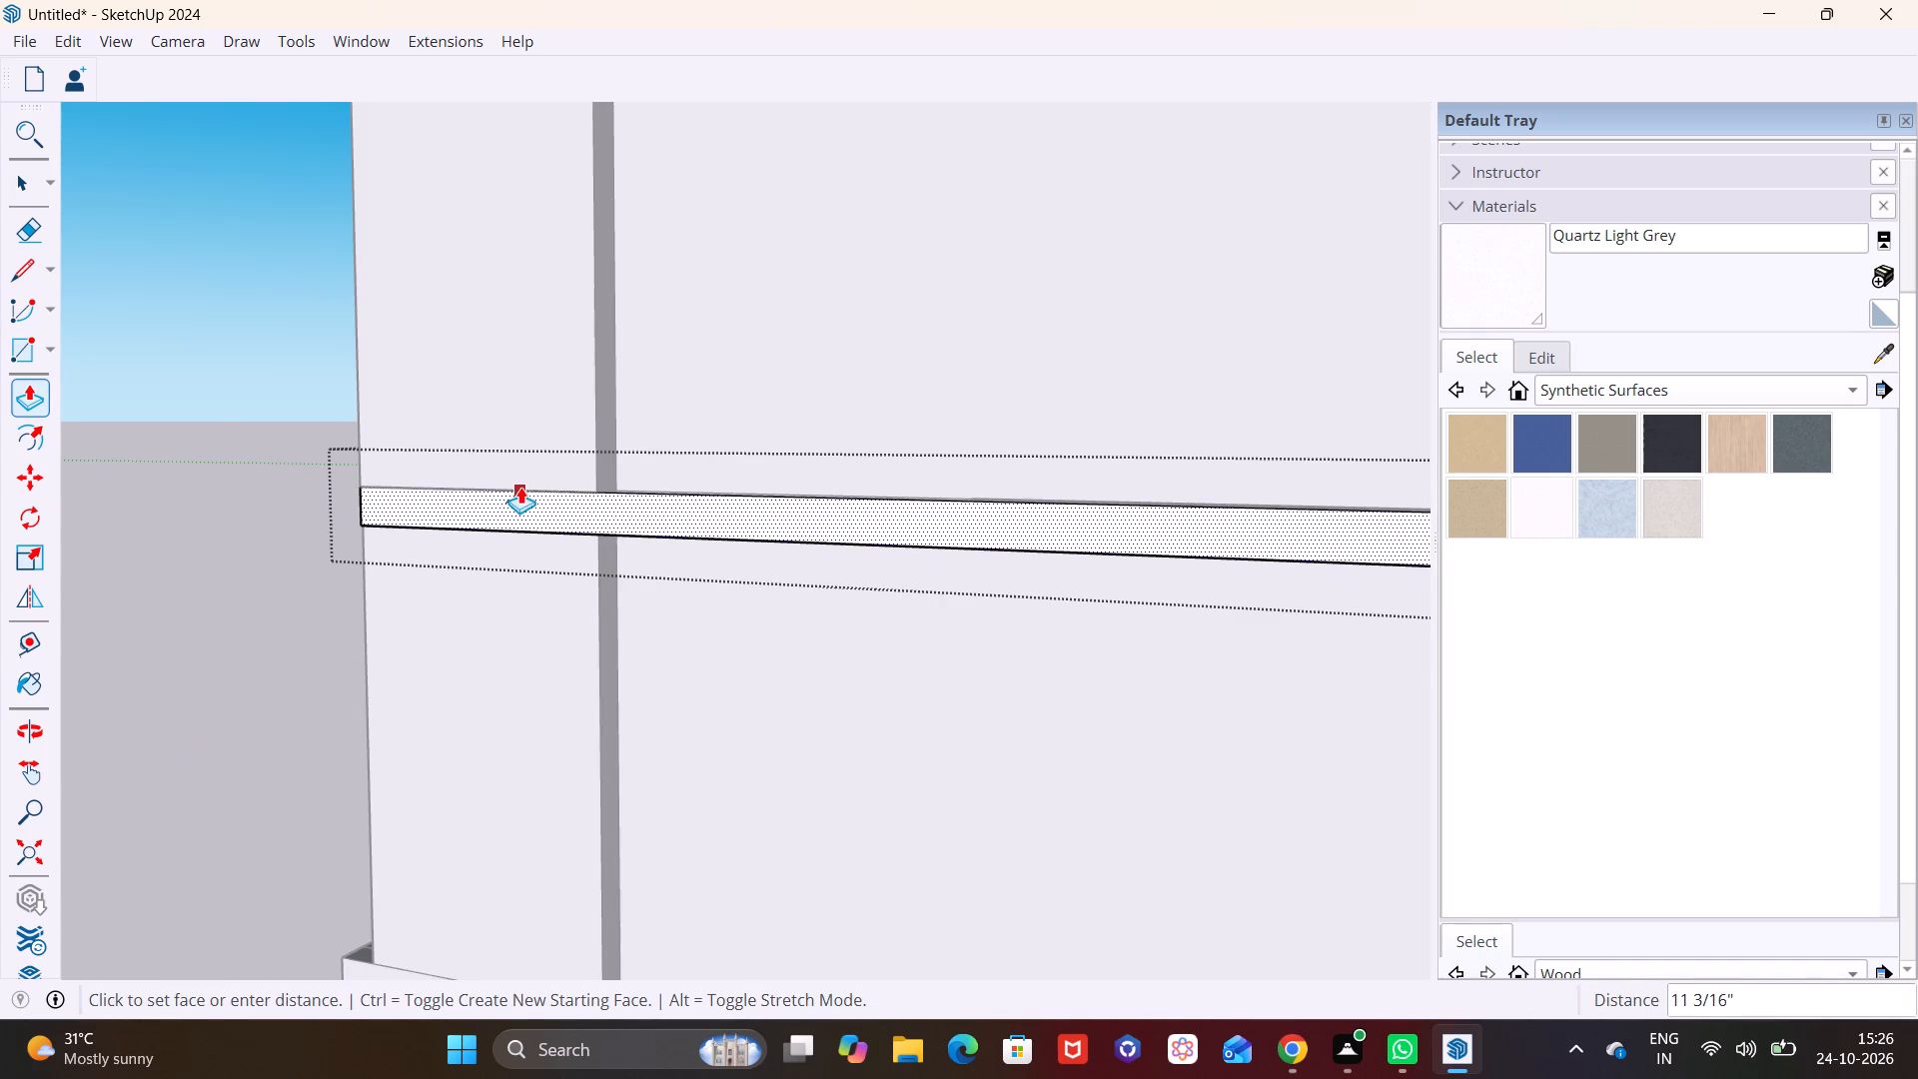
{"action": "left_click", "coordinate": [520, 487]}
{"action": "middle_click_drag", "start_coordinate": [551, 557], "coordinate": [1027, 540]}
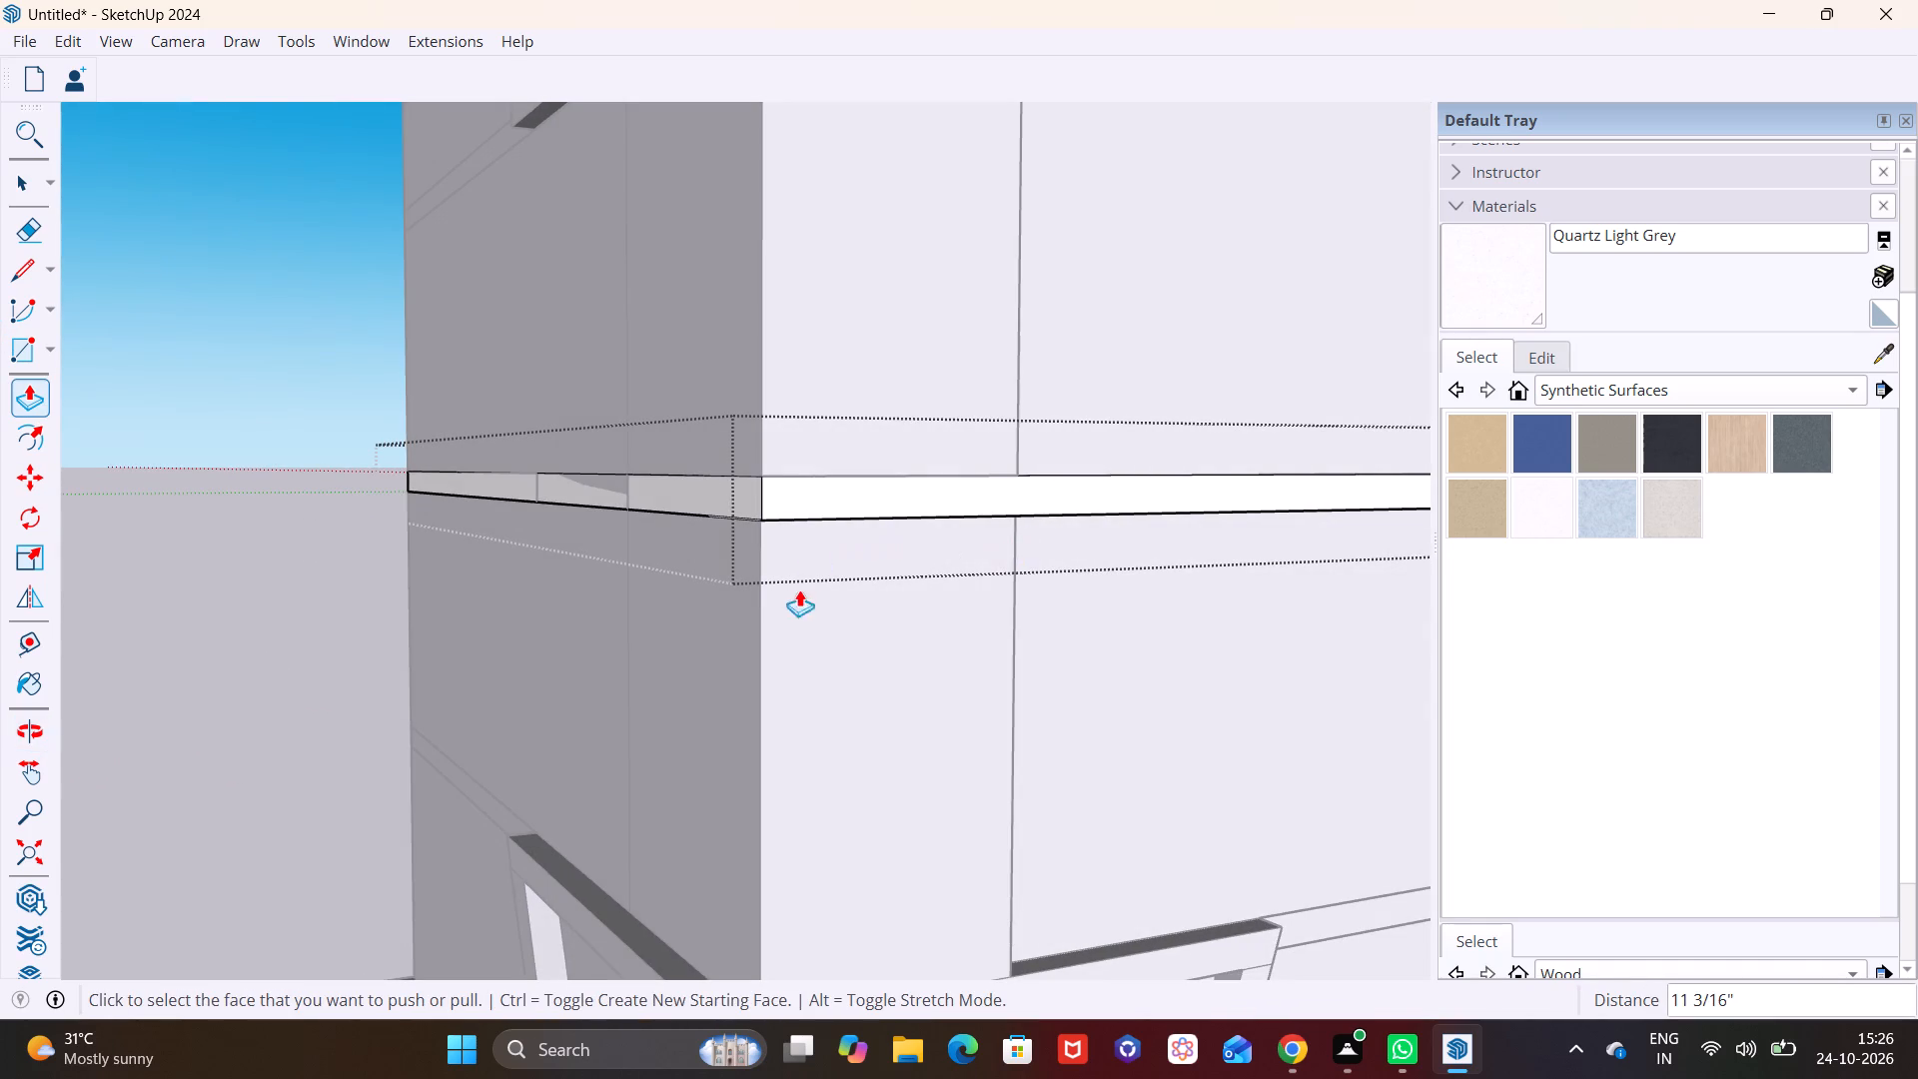
{"action": "key", "text": "space"}
{"action": "left_click", "coordinate": [308, 622]}
{"action": "middle_click_drag", "start_coordinate": [850, 544], "coordinate": [1064, 522]}
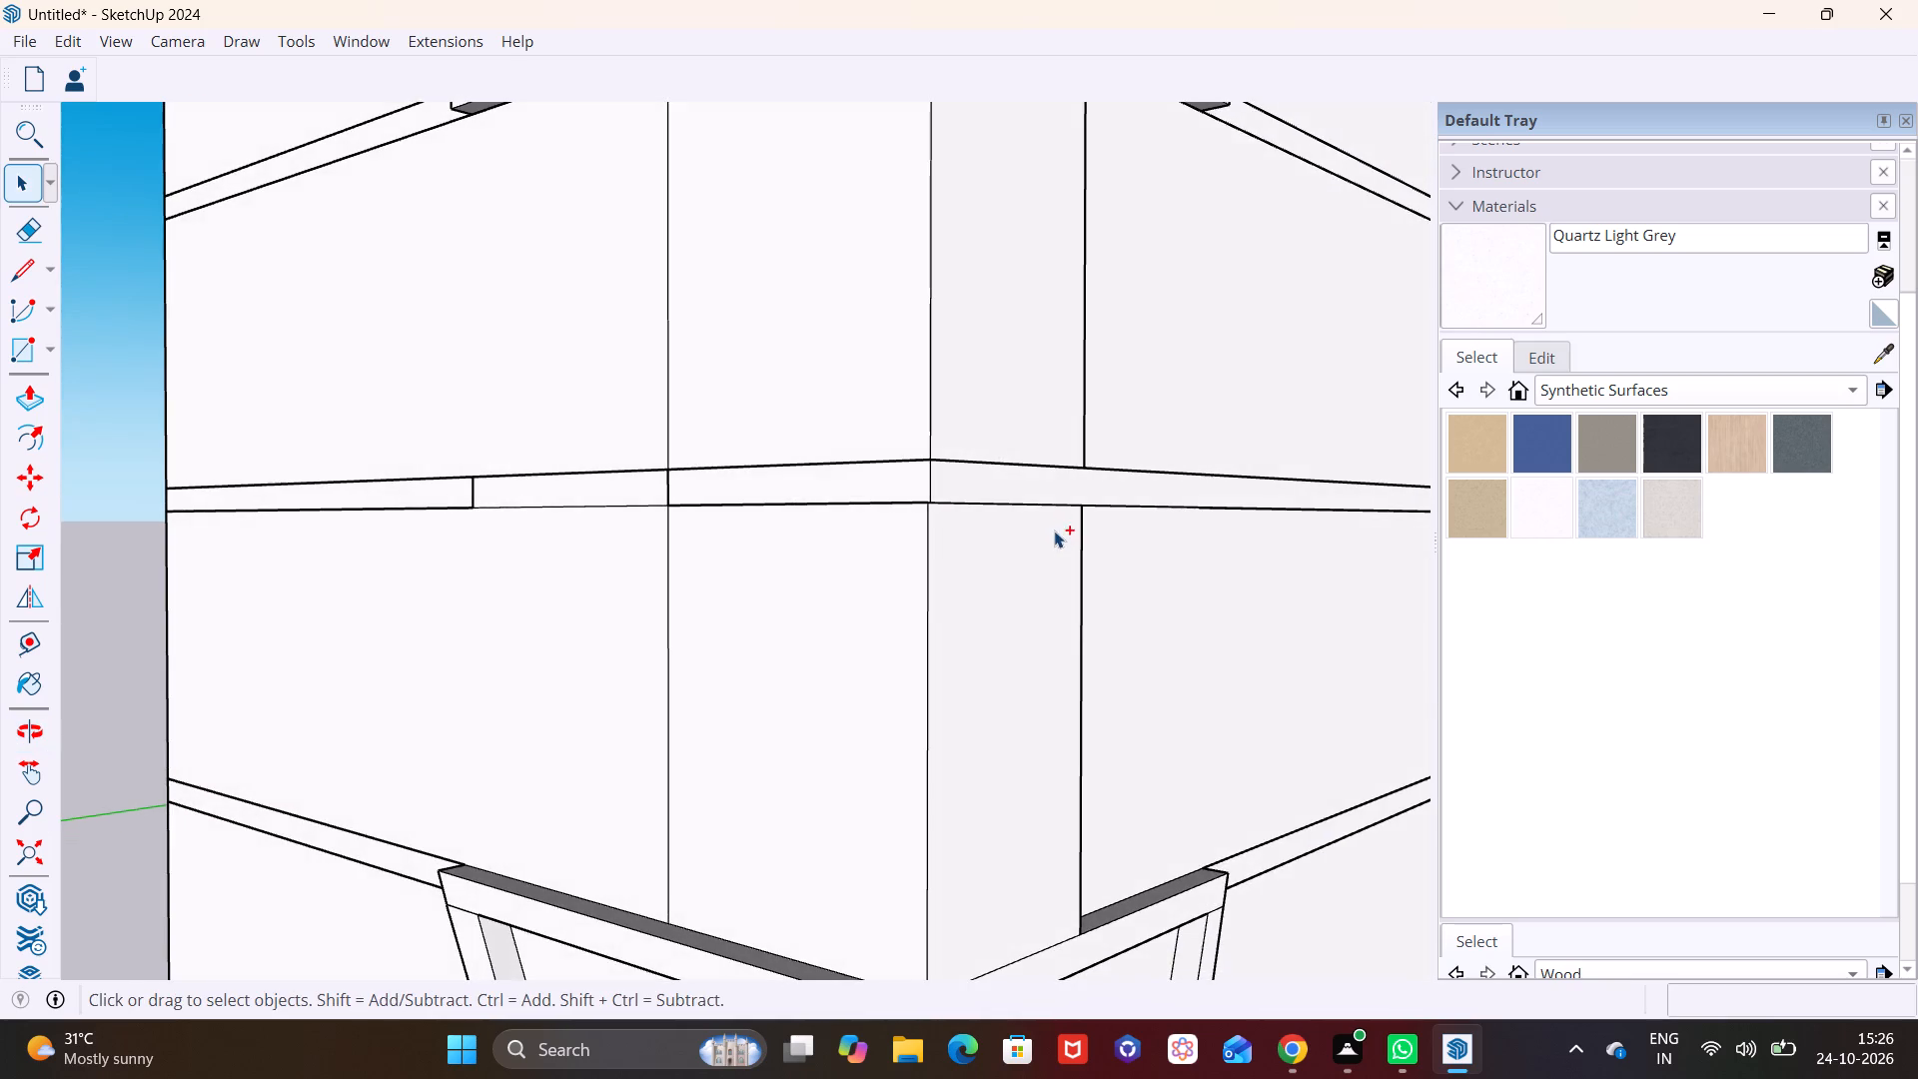
Undo the pull of the middle band's face right of the corner and close the band's group.
{"action": "key", "text": "ctrl+z"}
{"action": "key", "text": "ctrl+z"}
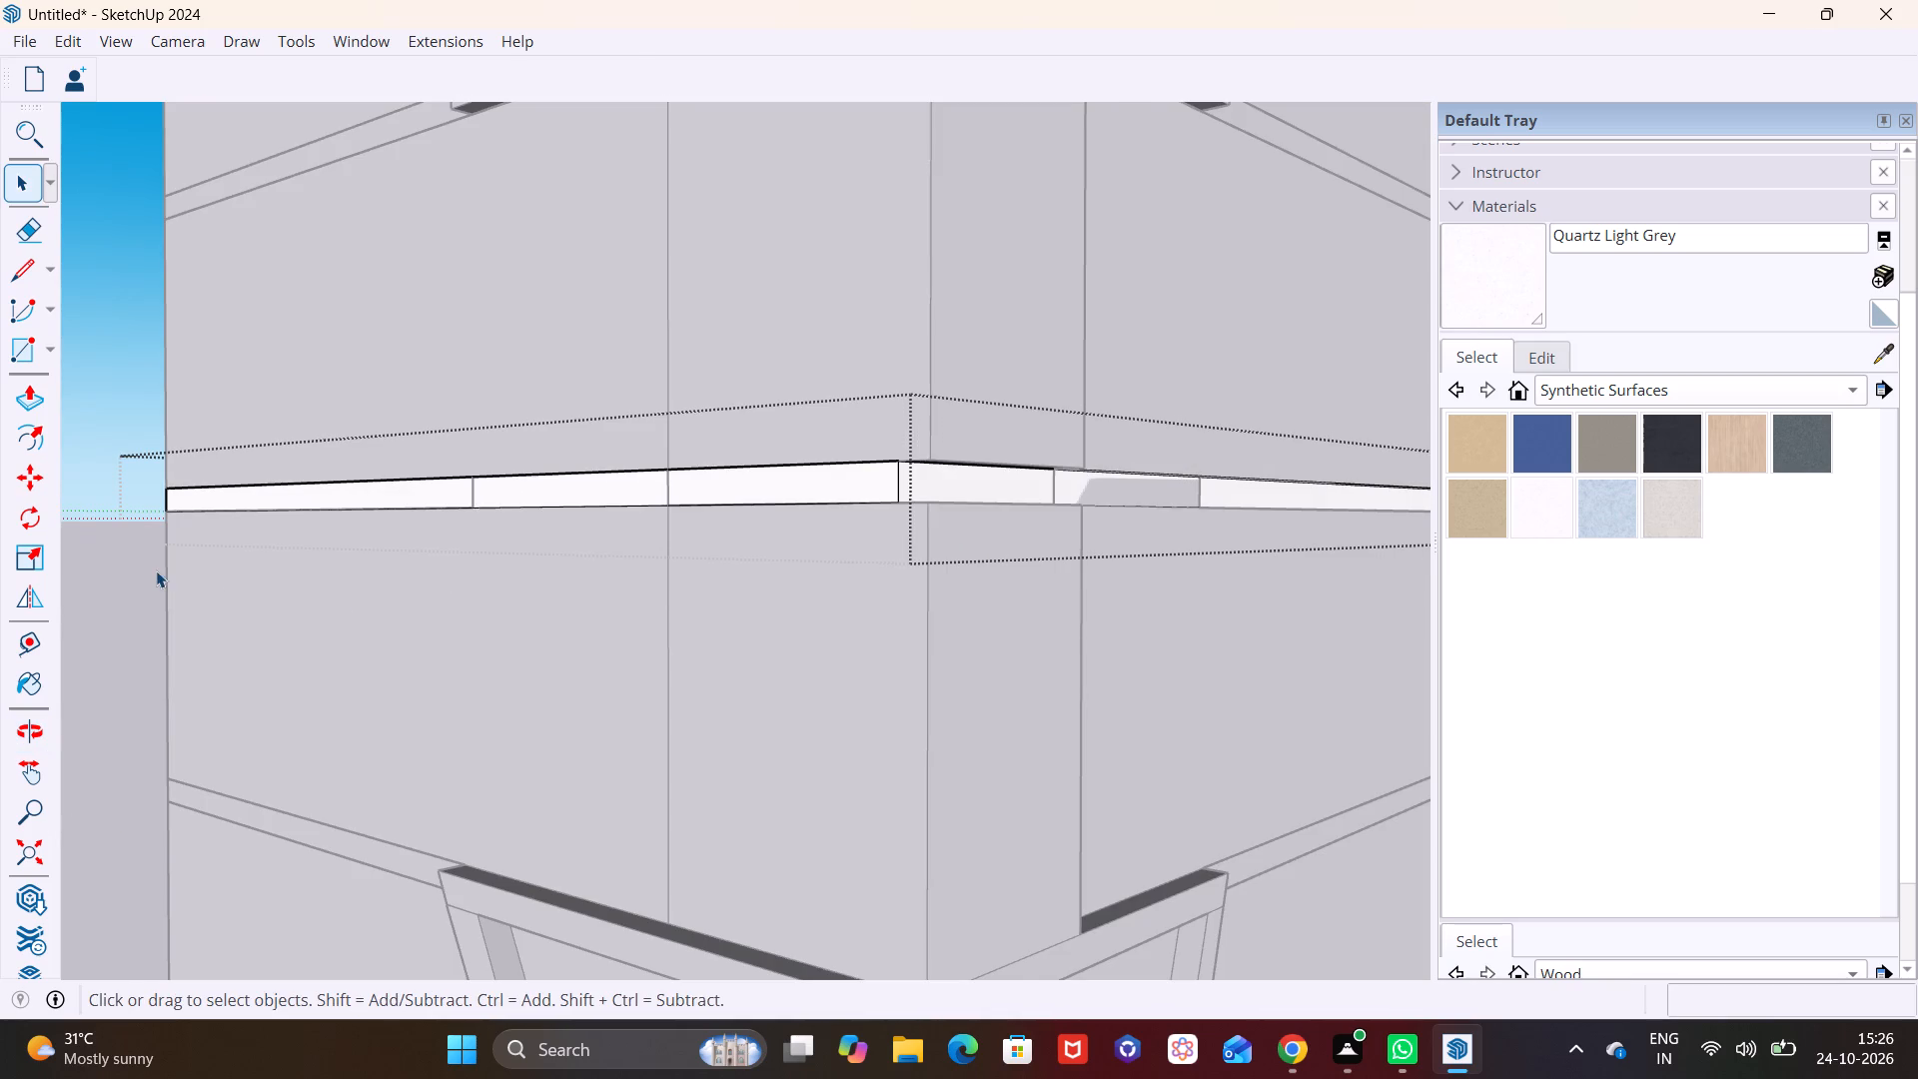
{"action": "left_click", "coordinate": [151, 570]}
Remove the vertical break in the middle band just beyond the corner panel on the facade right of the corner.
{"action": "scroll", "coordinate": [727, 568], "scroll_direction": "down", "scroll_amount": 7}
{"action": "middle_click_drag", "start_coordinate": [931, 569], "coordinate": [536, 574]}
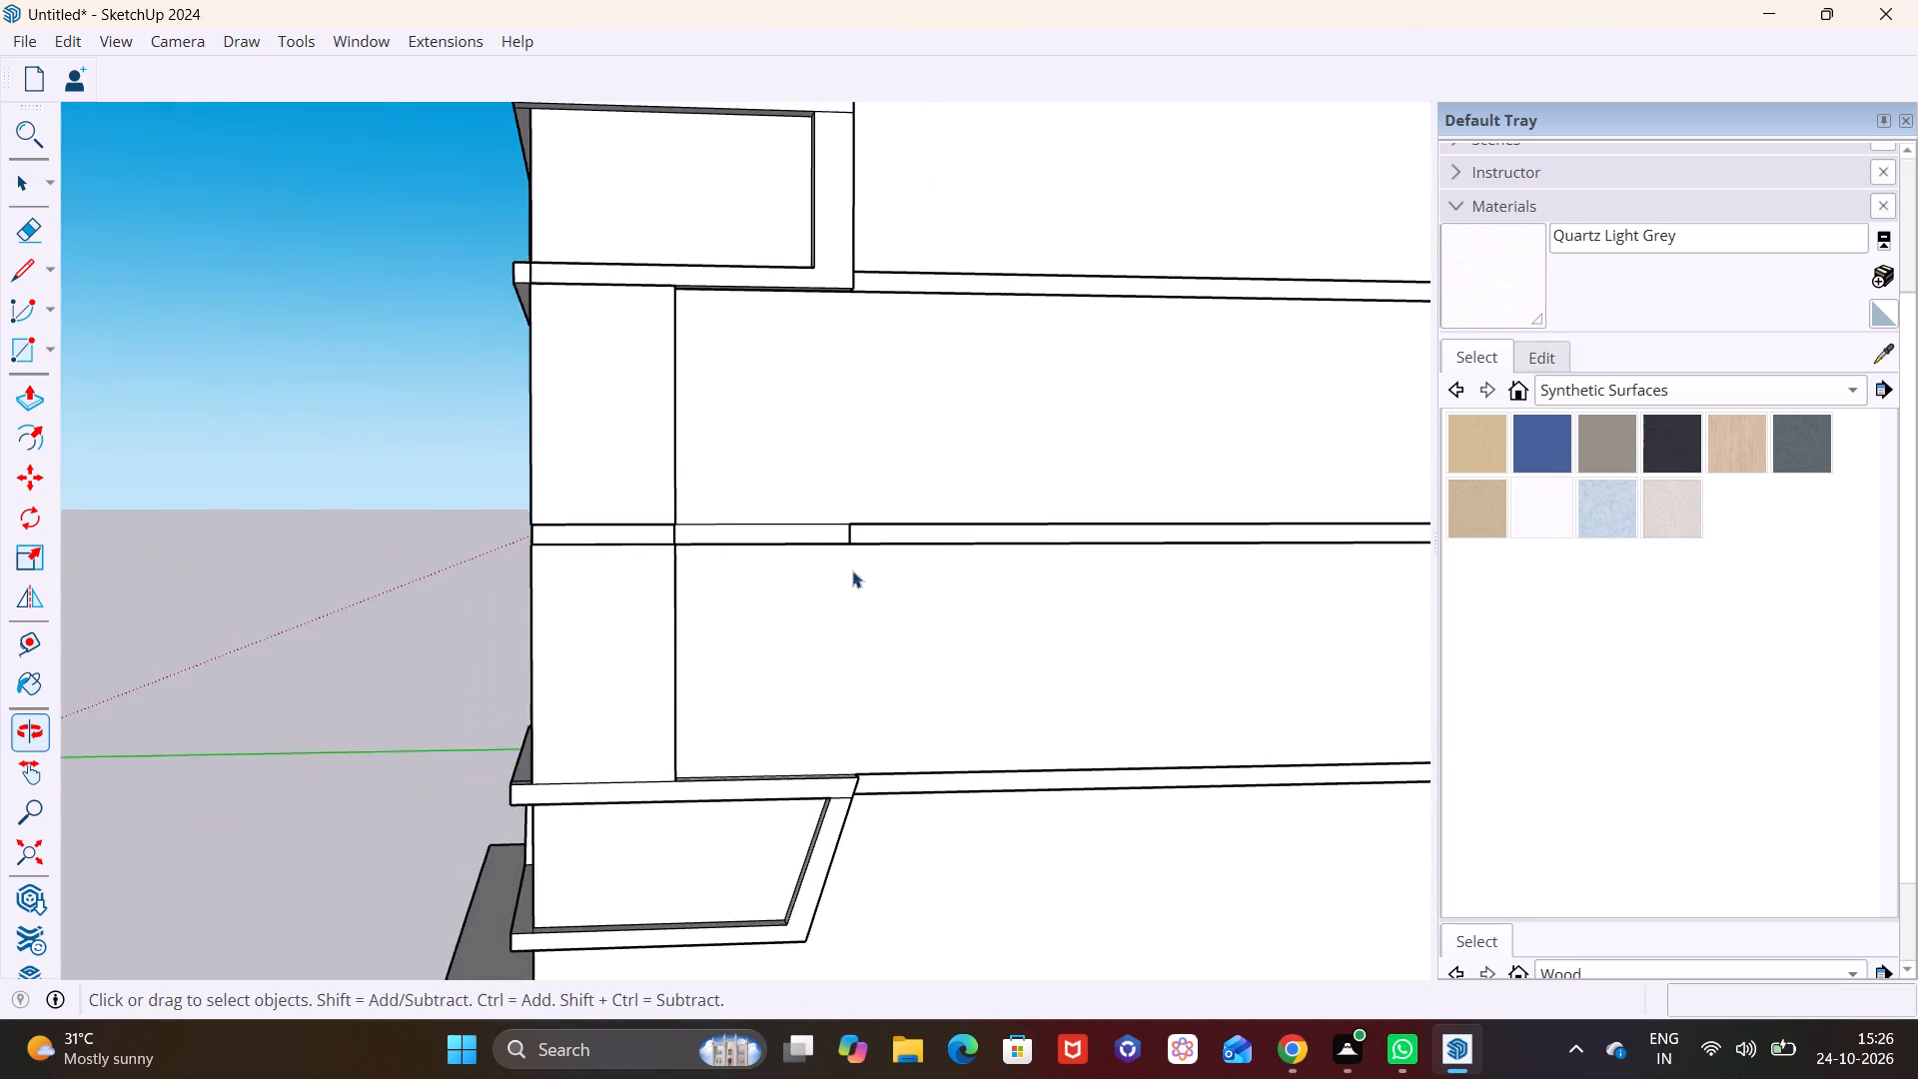
{"action": "scroll", "coordinate": [952, 556], "scroll_direction": "up", "scroll_amount": 6}
{"action": "middle_click_drag", "start_coordinate": [823, 538], "coordinate": [854, 553]}
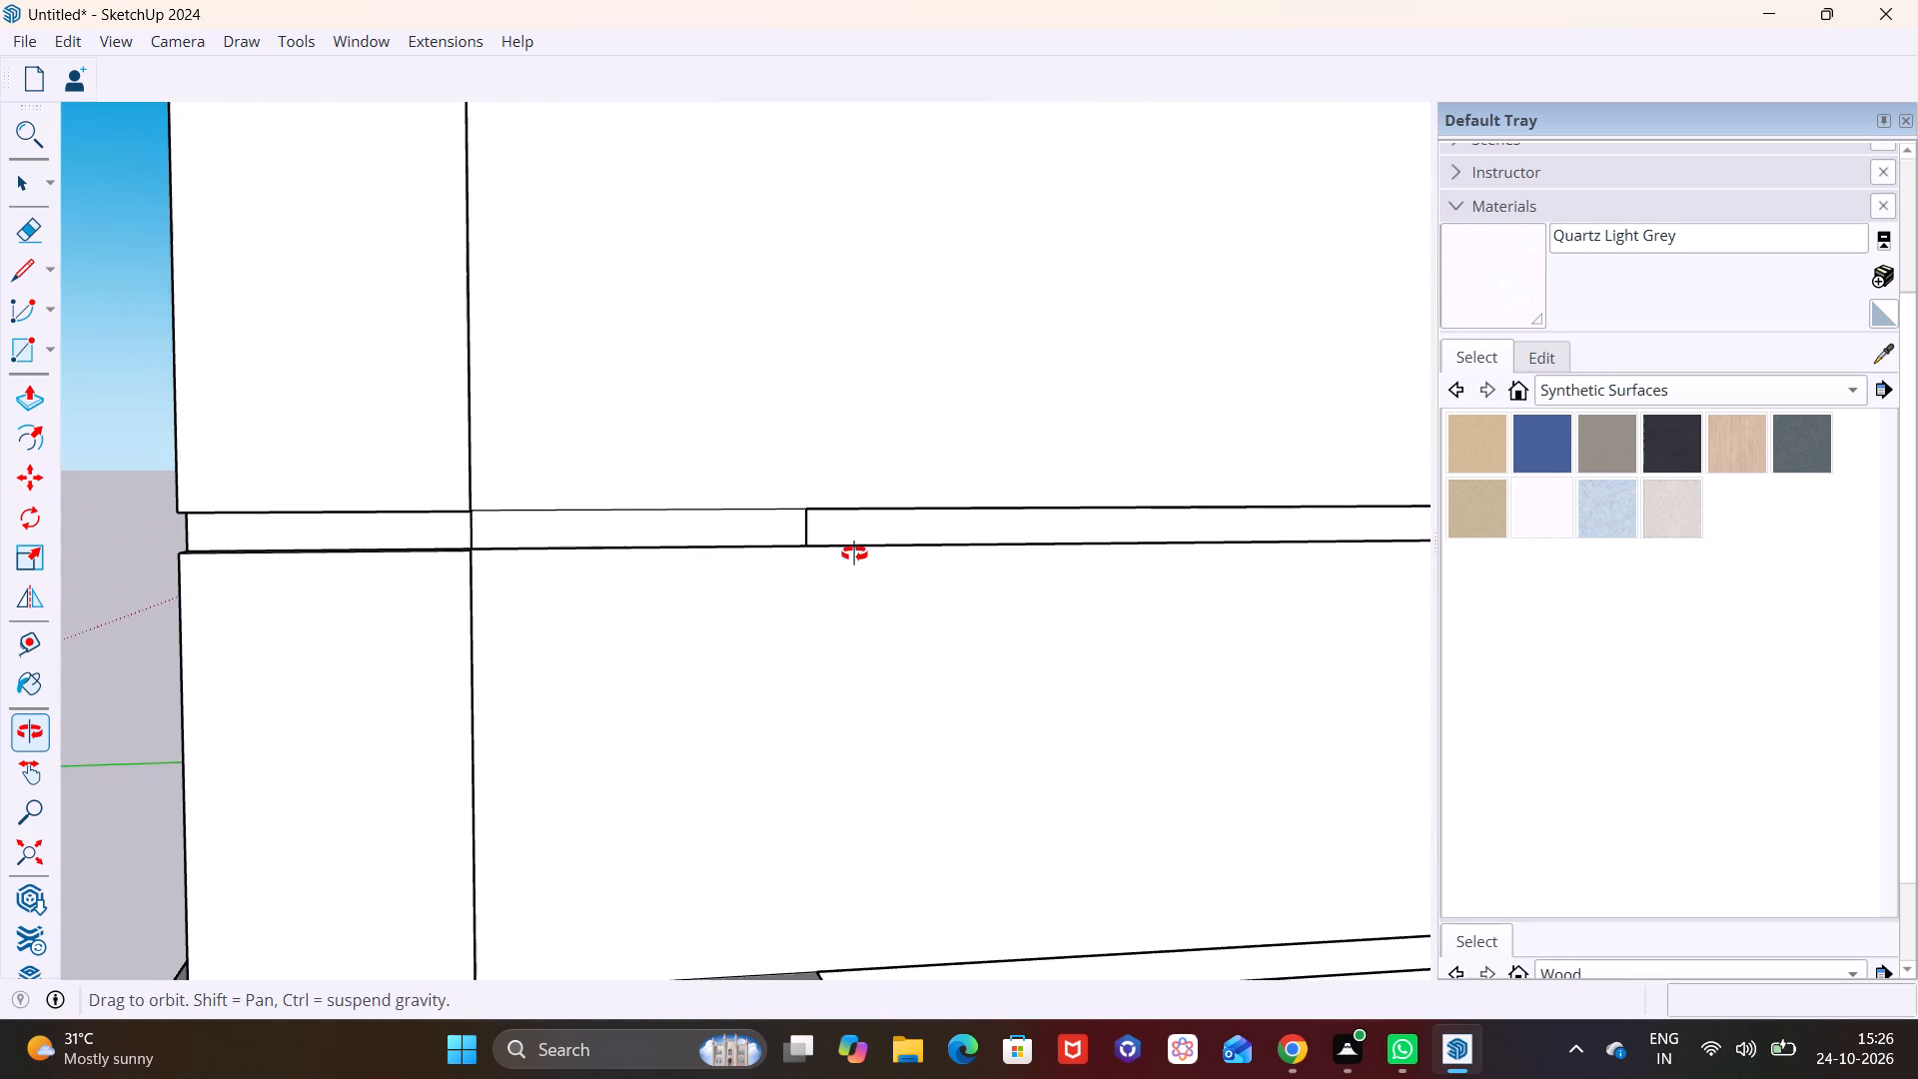
{"action": "middle_click_drag", "start_coordinate": [854, 553], "coordinate": [850, 553]}
{"action": "scroll", "coordinate": [819, 528], "scroll_direction": "up", "scroll_amount": 4}
{"action": "left_click", "coordinate": [800, 529]}
{"action": "key", "text": "Delete"}
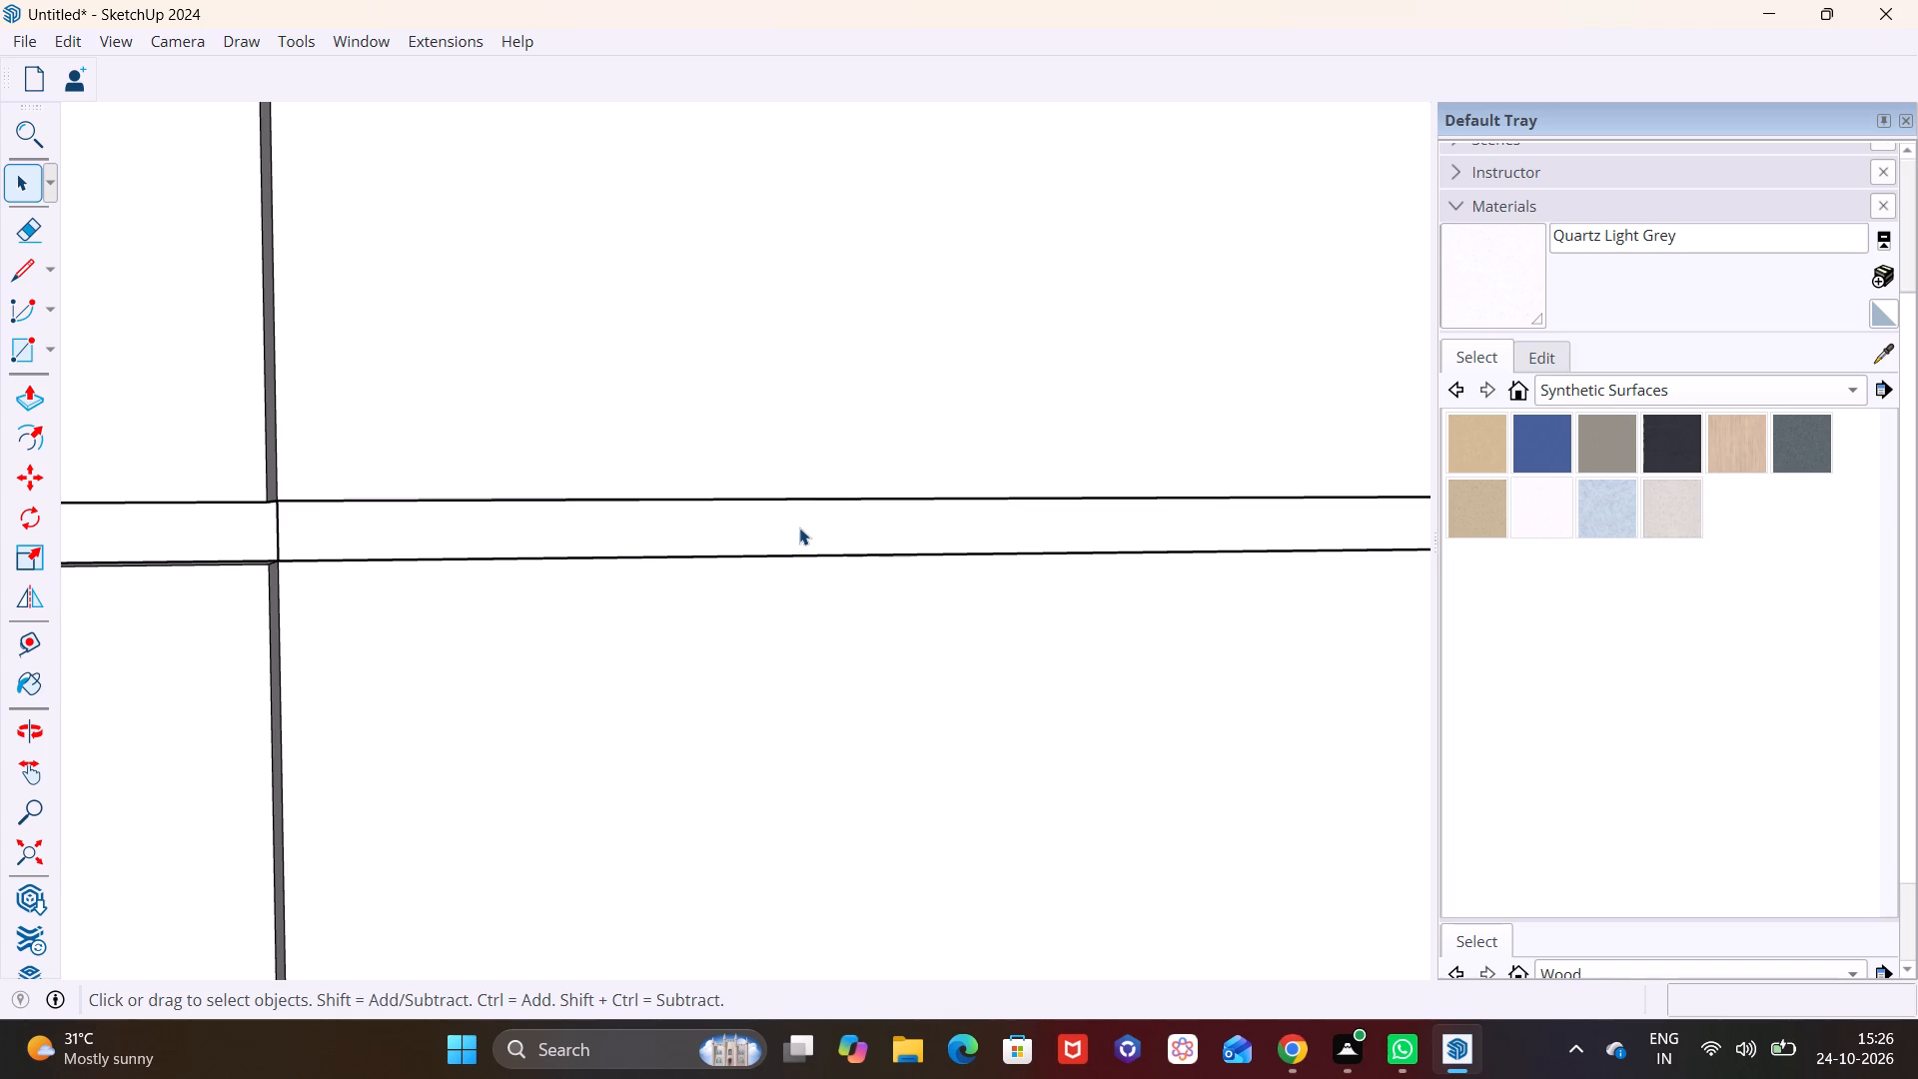
Draw a rectangle over the recessed middle band strip between the upper and lower corner panels right of the corner.
{"action": "scroll", "coordinate": [742, 534], "scroll_direction": "down", "scroll_amount": 7}
{"action": "middle_click_drag", "start_coordinate": [548, 585], "coordinate": [811, 548]}
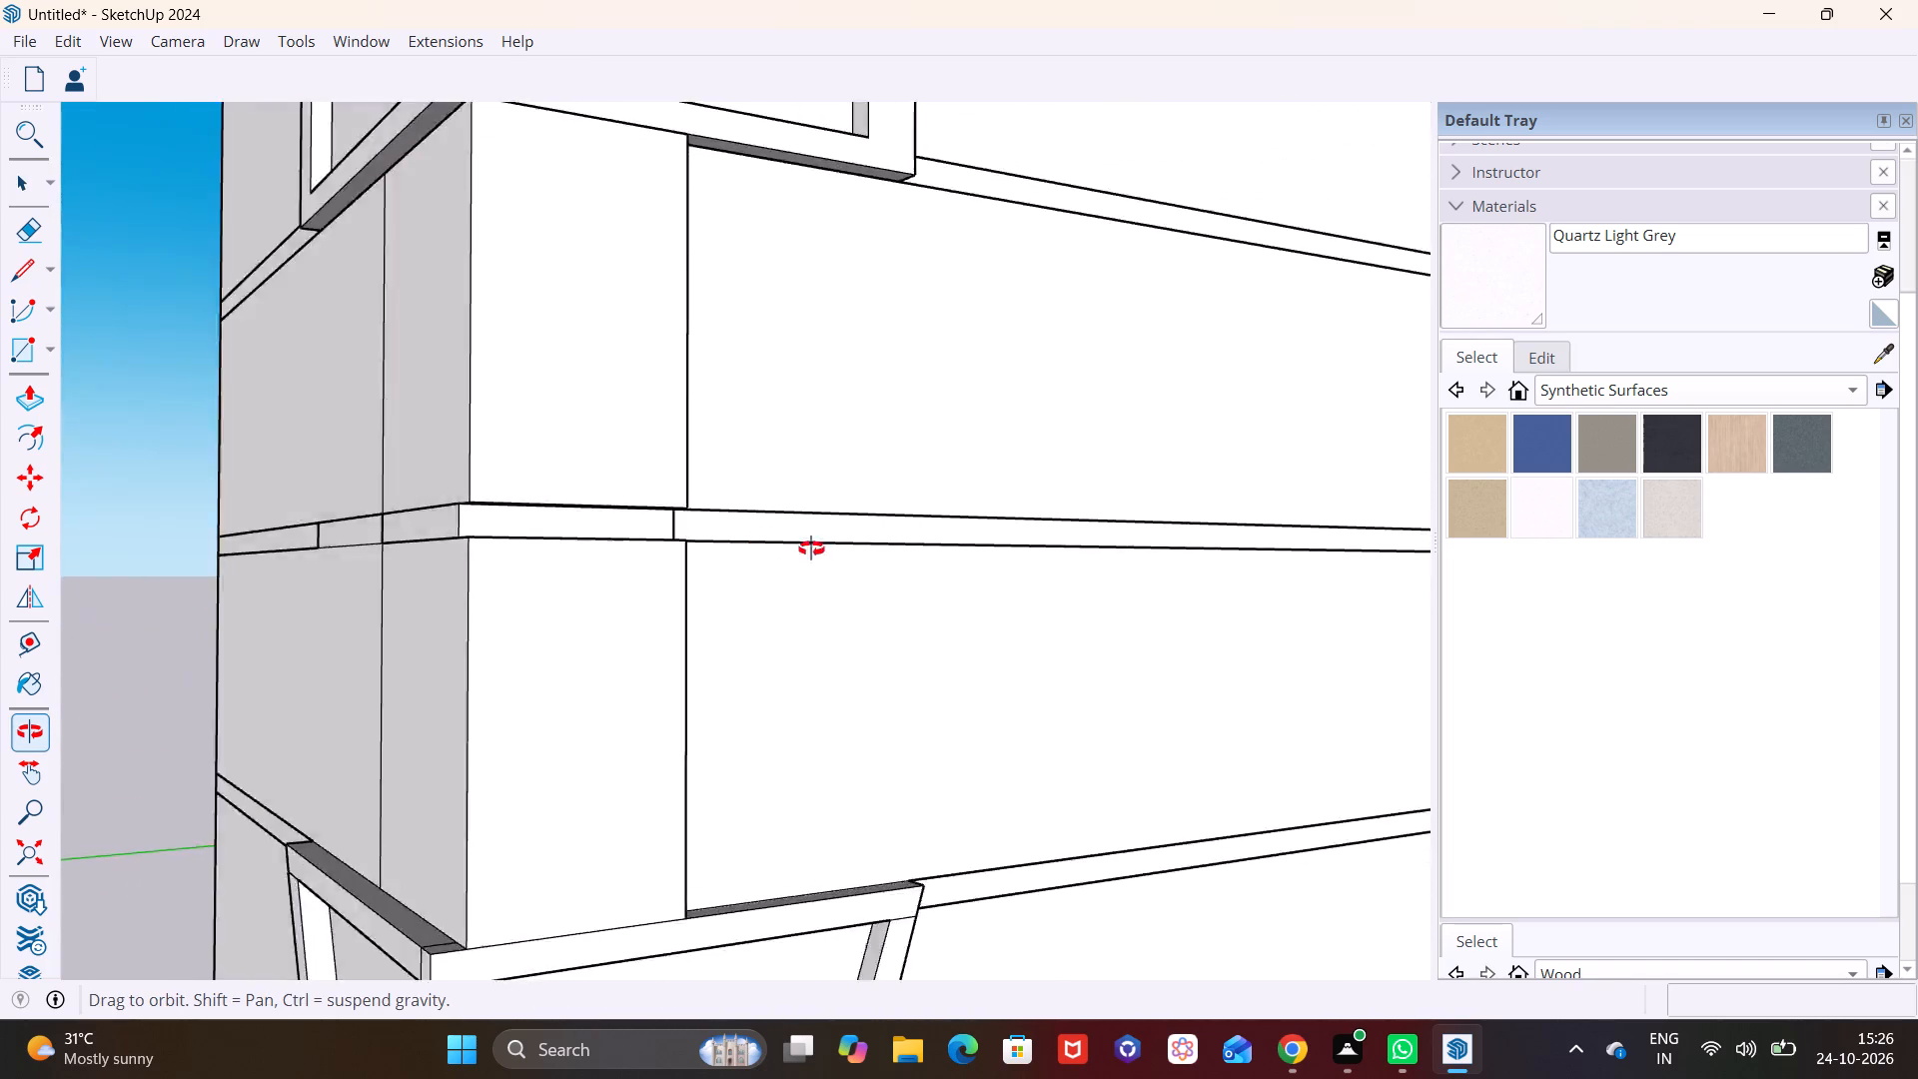
{"action": "middle_click_drag", "start_coordinate": [811, 548], "coordinate": [977, 570]}
{"action": "middle_click_drag", "start_coordinate": [792, 549], "coordinate": [838, 354], "text": "shift"}
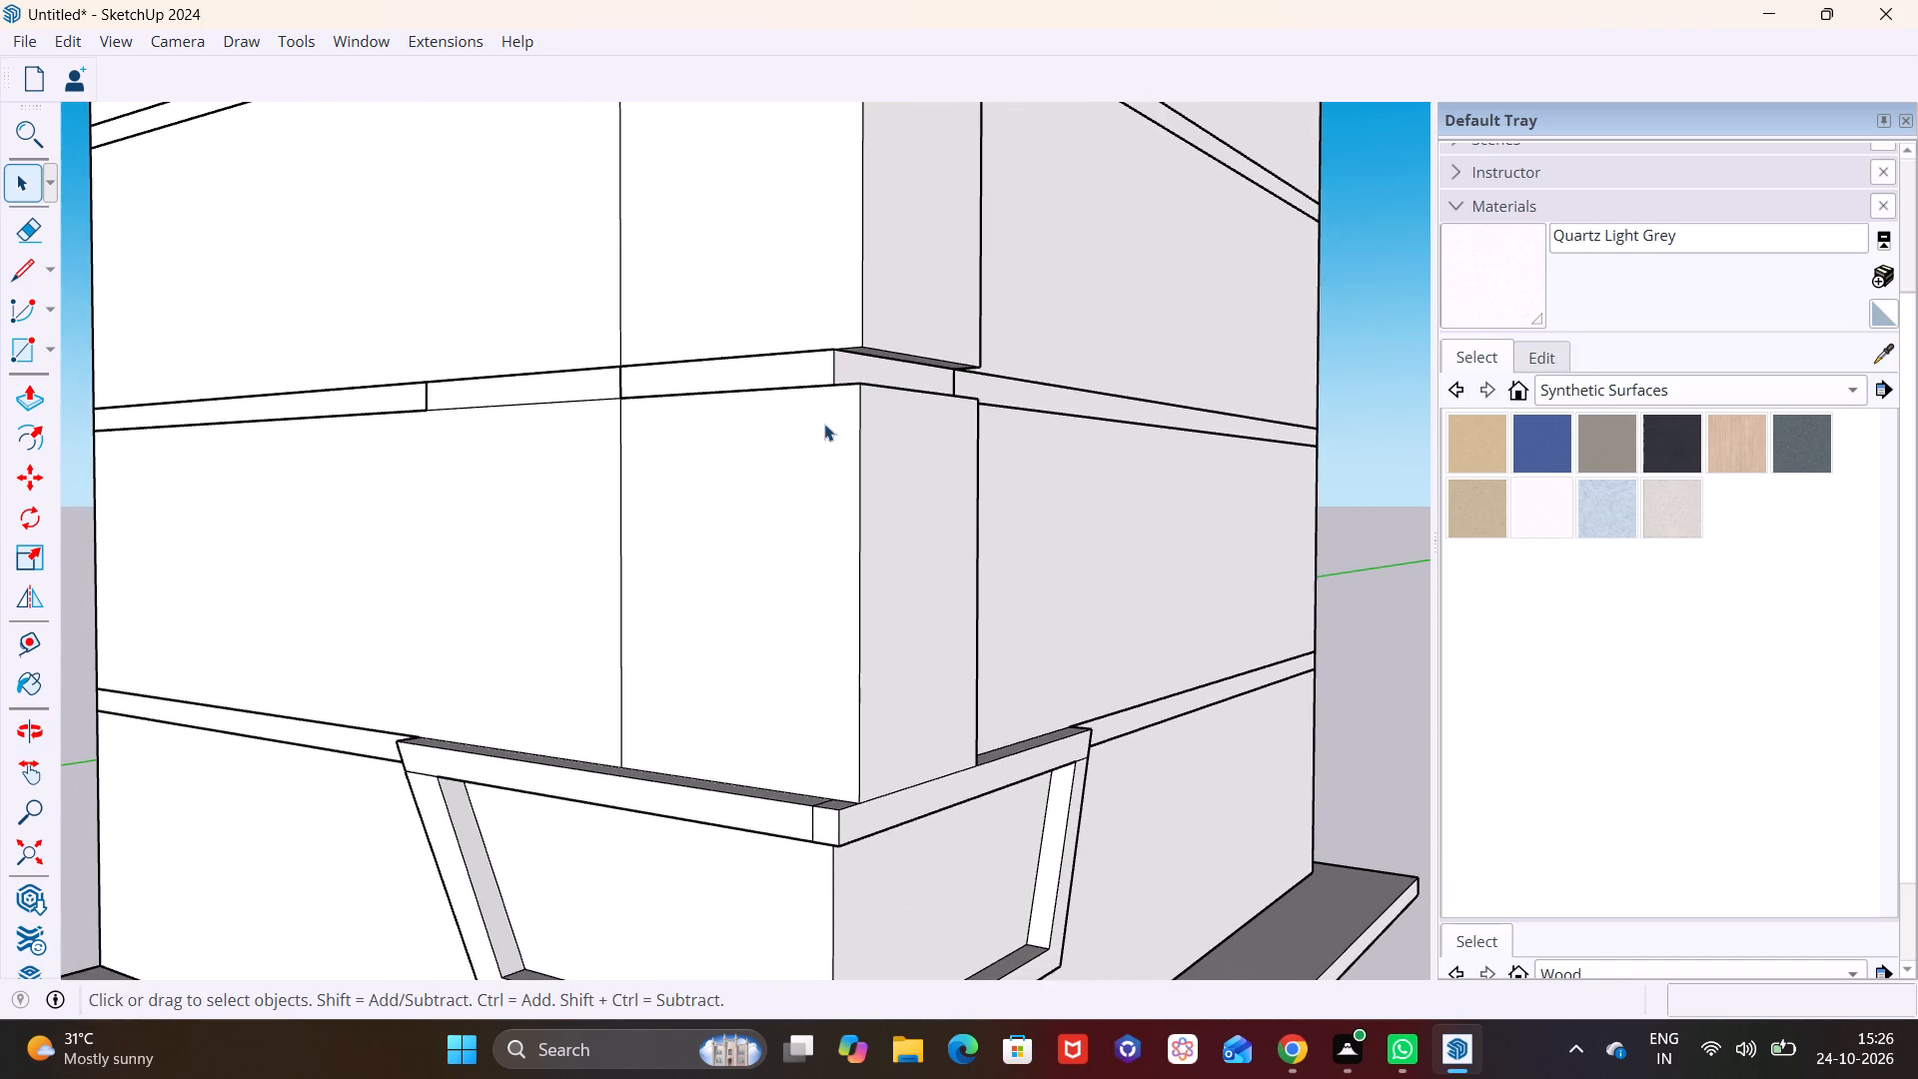
{"action": "middle_click_drag", "start_coordinate": [856, 421], "coordinate": [565, 447]}
{"action": "scroll", "coordinate": [600, 421], "scroll_direction": "up", "scroll_amount": 8}
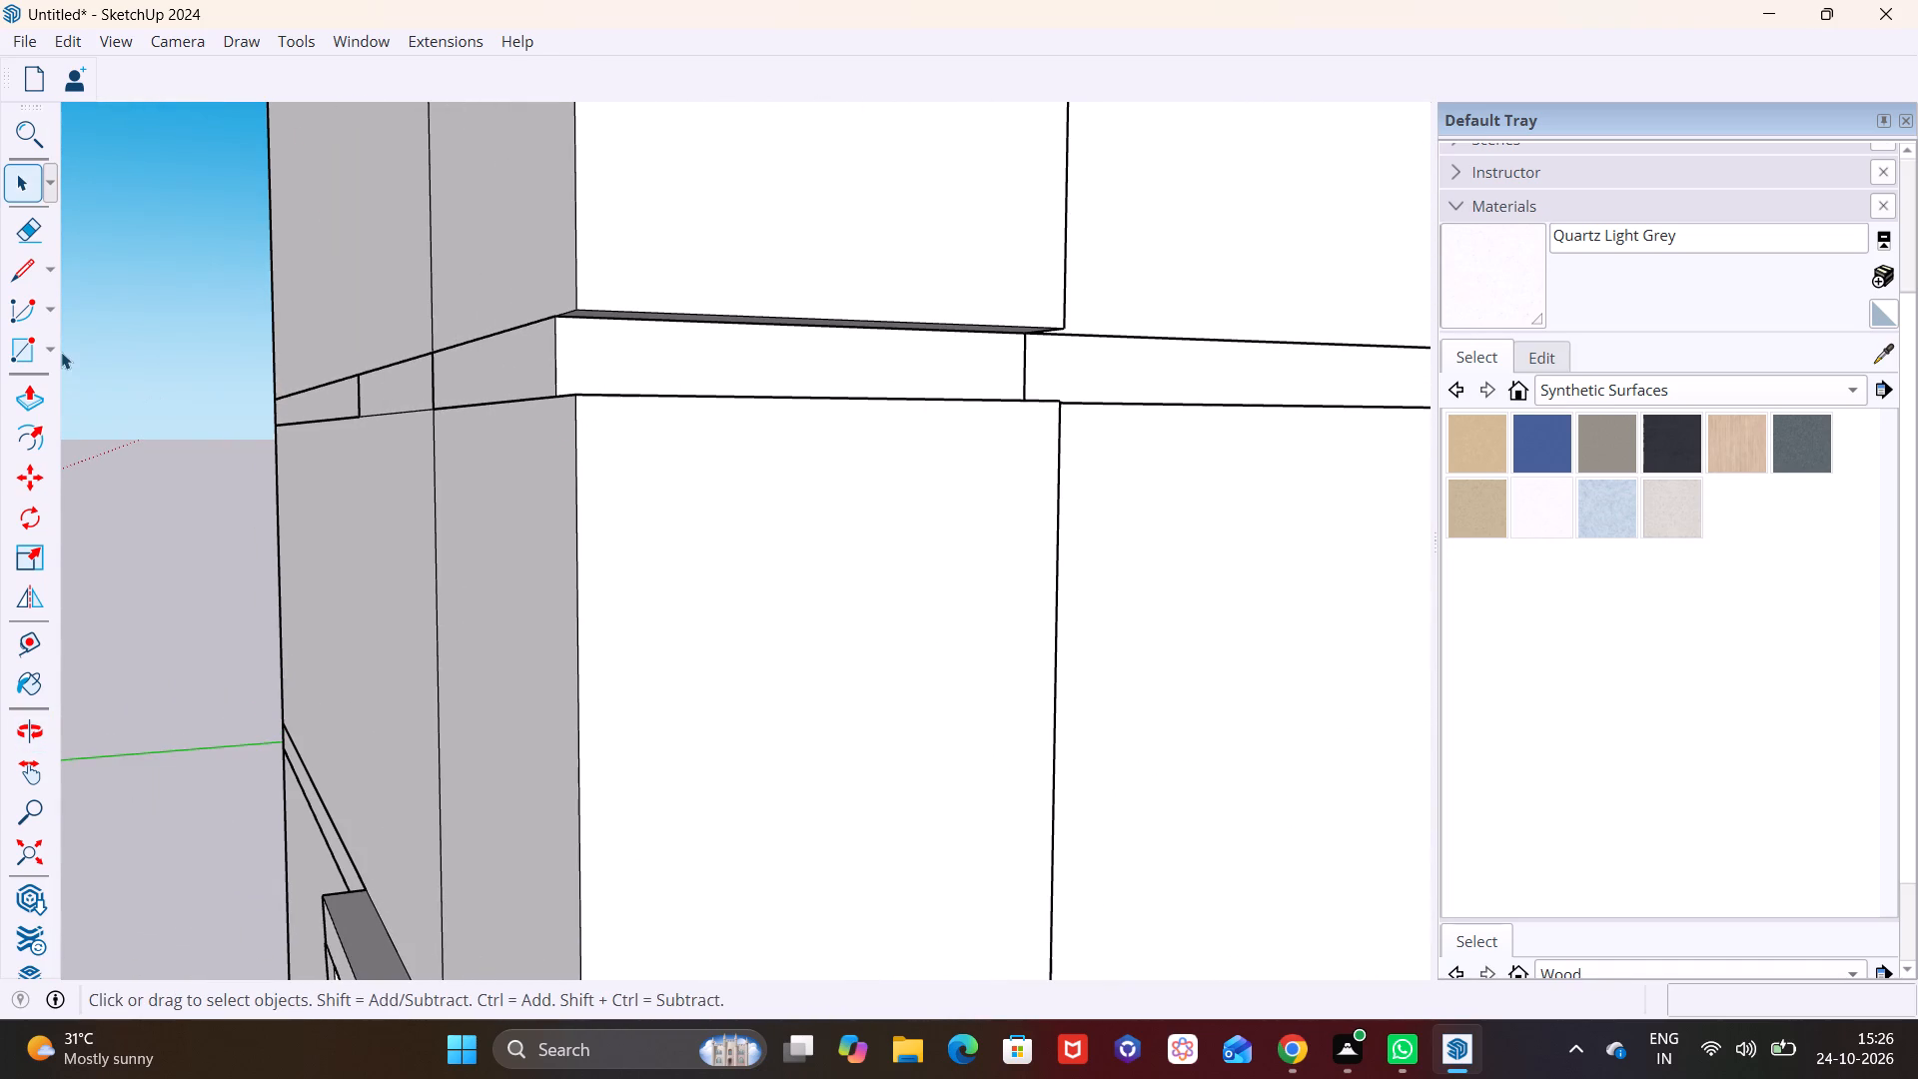
{"action": "left_click", "coordinate": [53, 347]}
{"action": "left_click", "coordinate": [69, 378]}
{"action": "middle_click_drag", "start_coordinate": [674, 386], "coordinate": [572, 431], "text": "shift"}
{"action": "scroll", "coordinate": [487, 352], "scroll_direction": "up", "scroll_amount": 8}
{"action": "middle_click_drag", "start_coordinate": [459, 415], "coordinate": [367, 348], "text": "shift"}
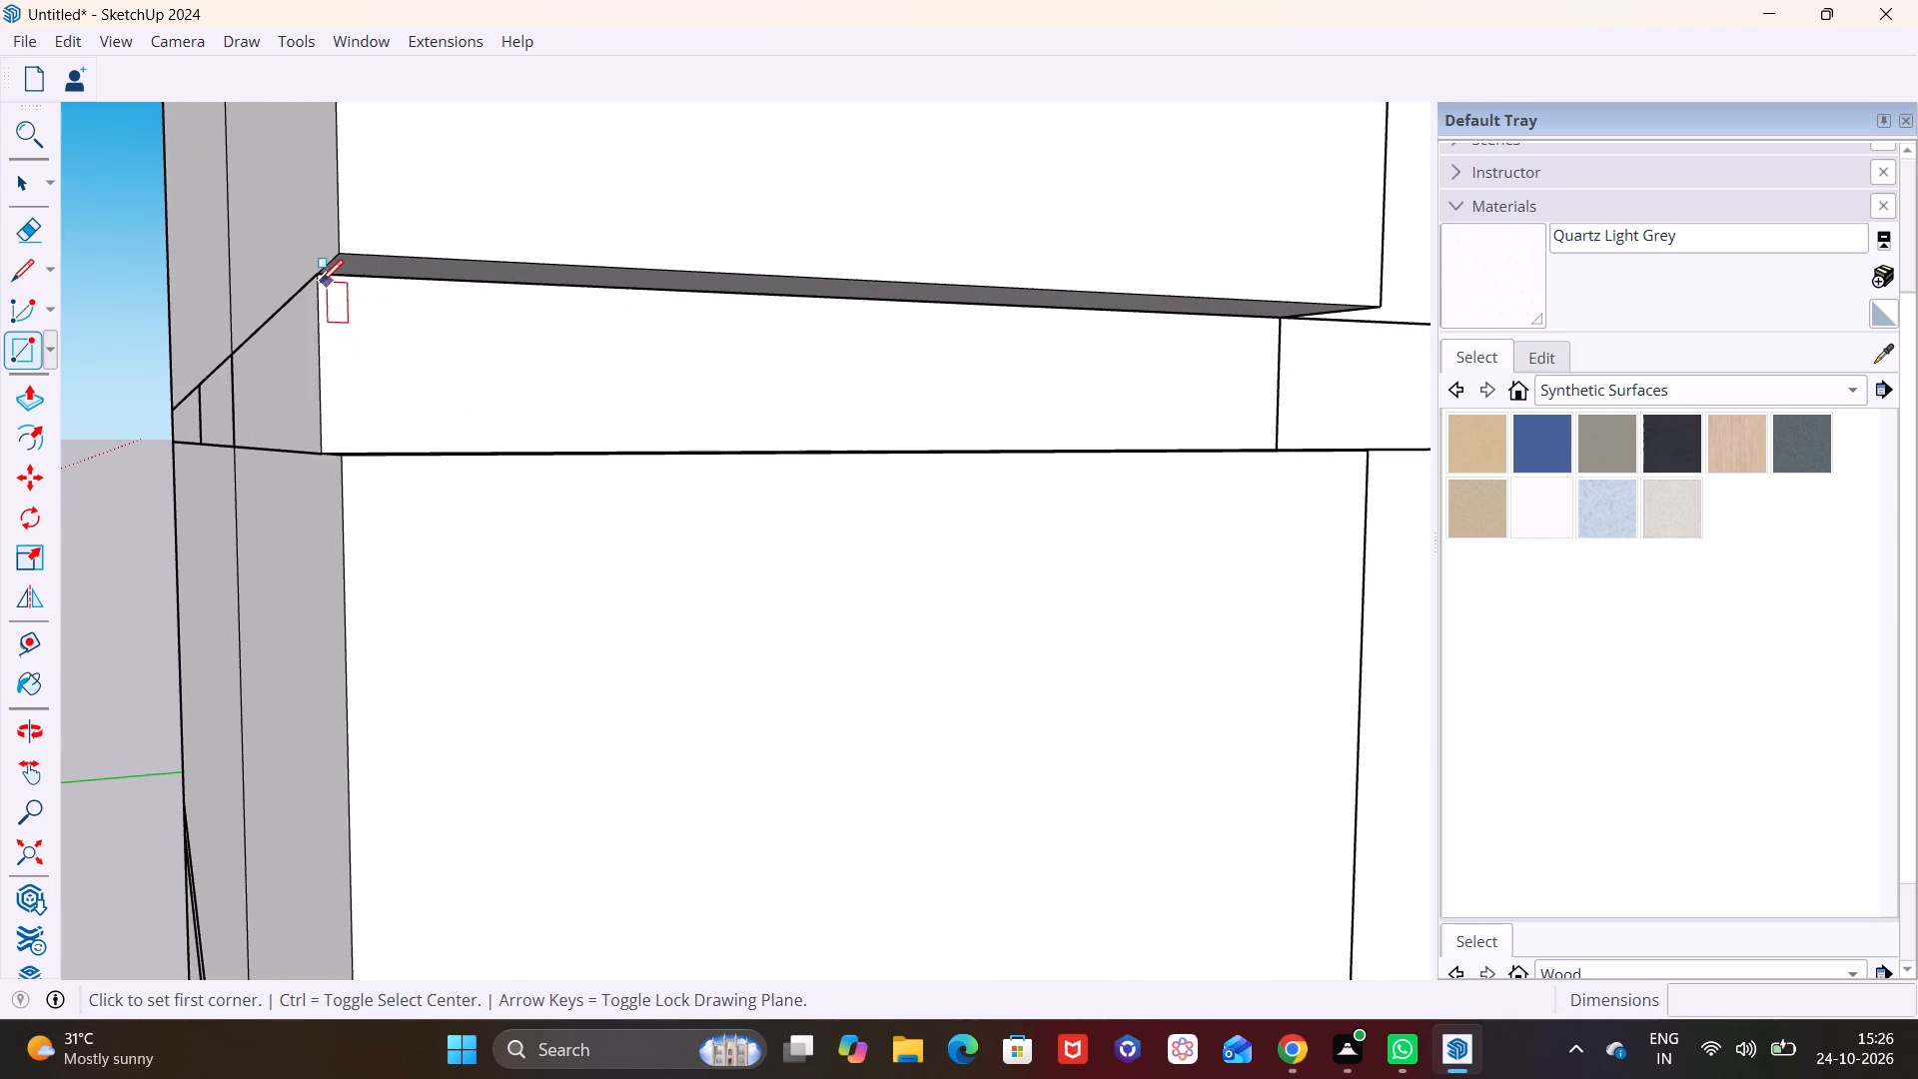
{"action": "left_click", "coordinate": [321, 282]}
{"action": "middle_click_drag", "start_coordinate": [1117, 435], "coordinate": [656, 591], "text": "shift"}
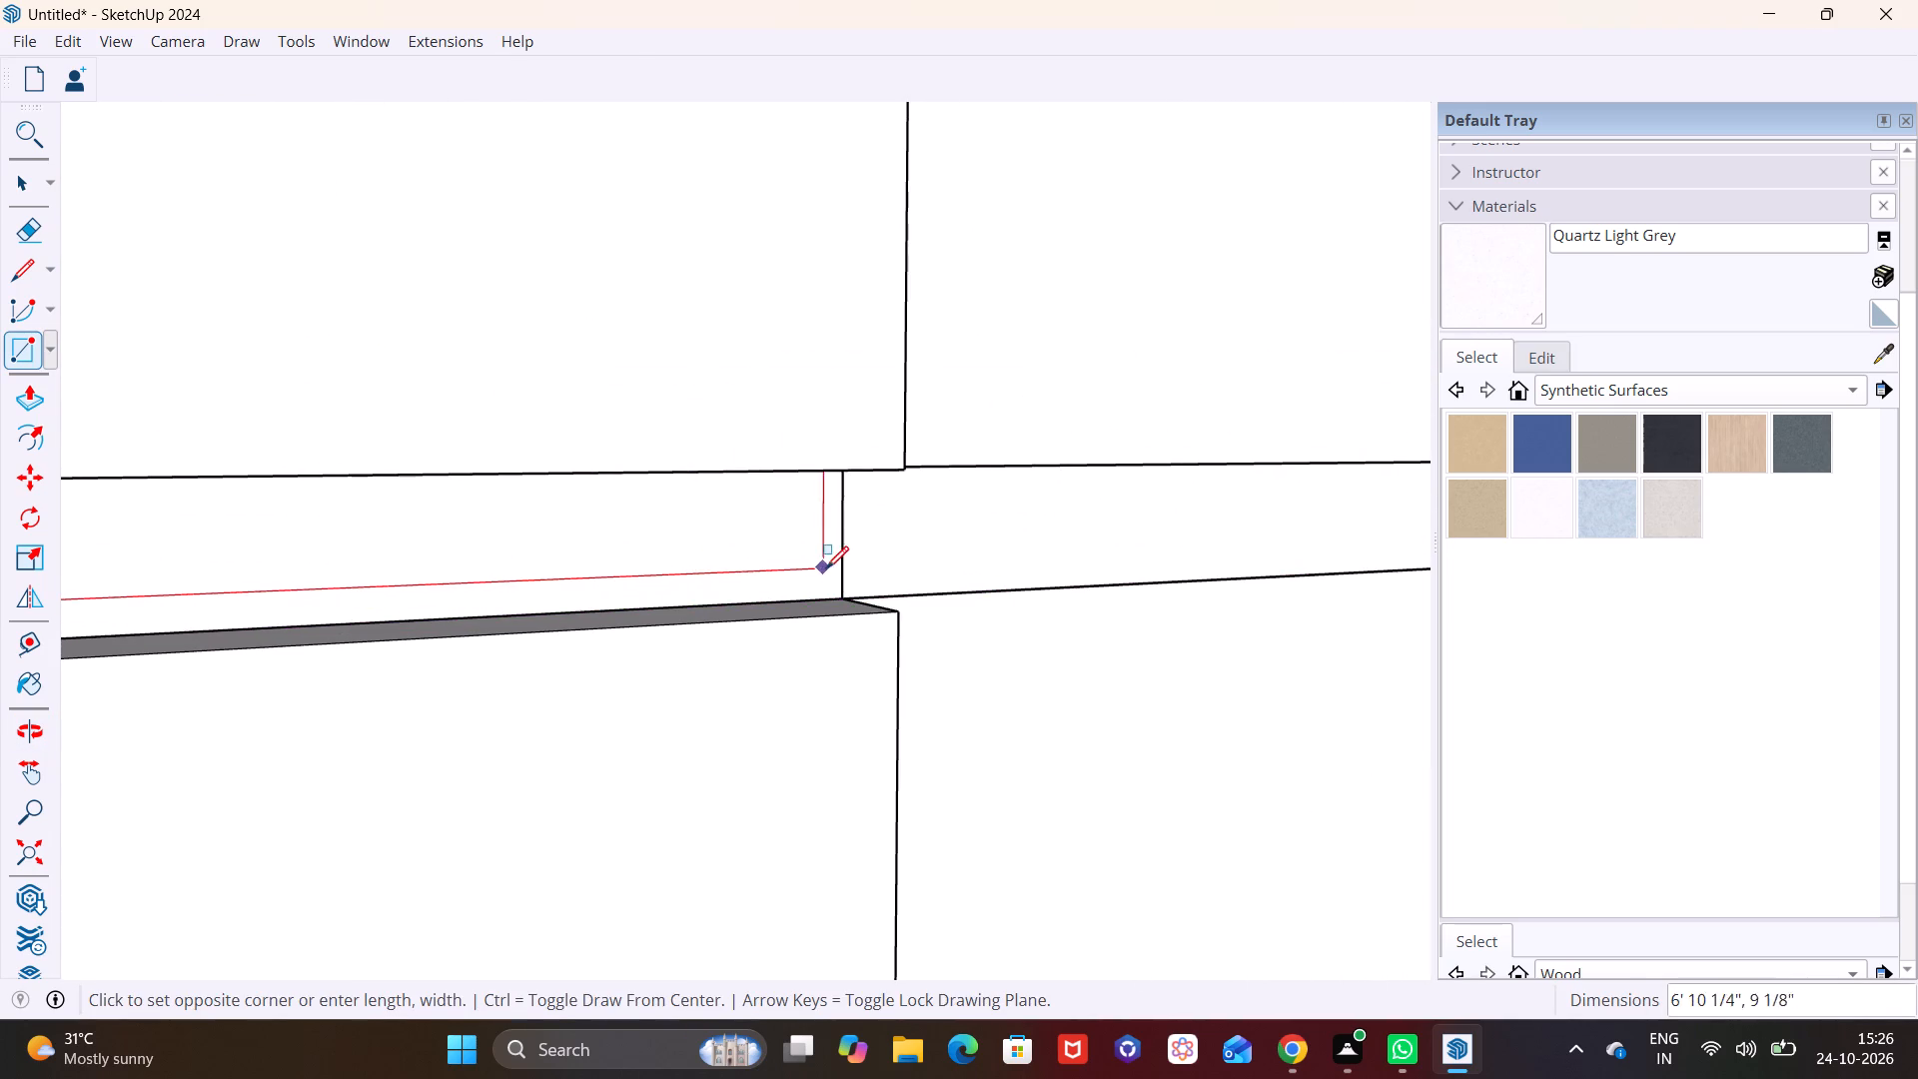
{"action": "left_click", "coordinate": [846, 586]}
{"action": "key", "text": "space"}
Push/Pull the new band rectangle right of the corner outward until it is flush with the panels above and below.
{"action": "left_click", "coordinate": [706, 548]}
{"action": "scroll", "coordinate": [655, 551], "scroll_direction": "down", "scroll_amount": 9}
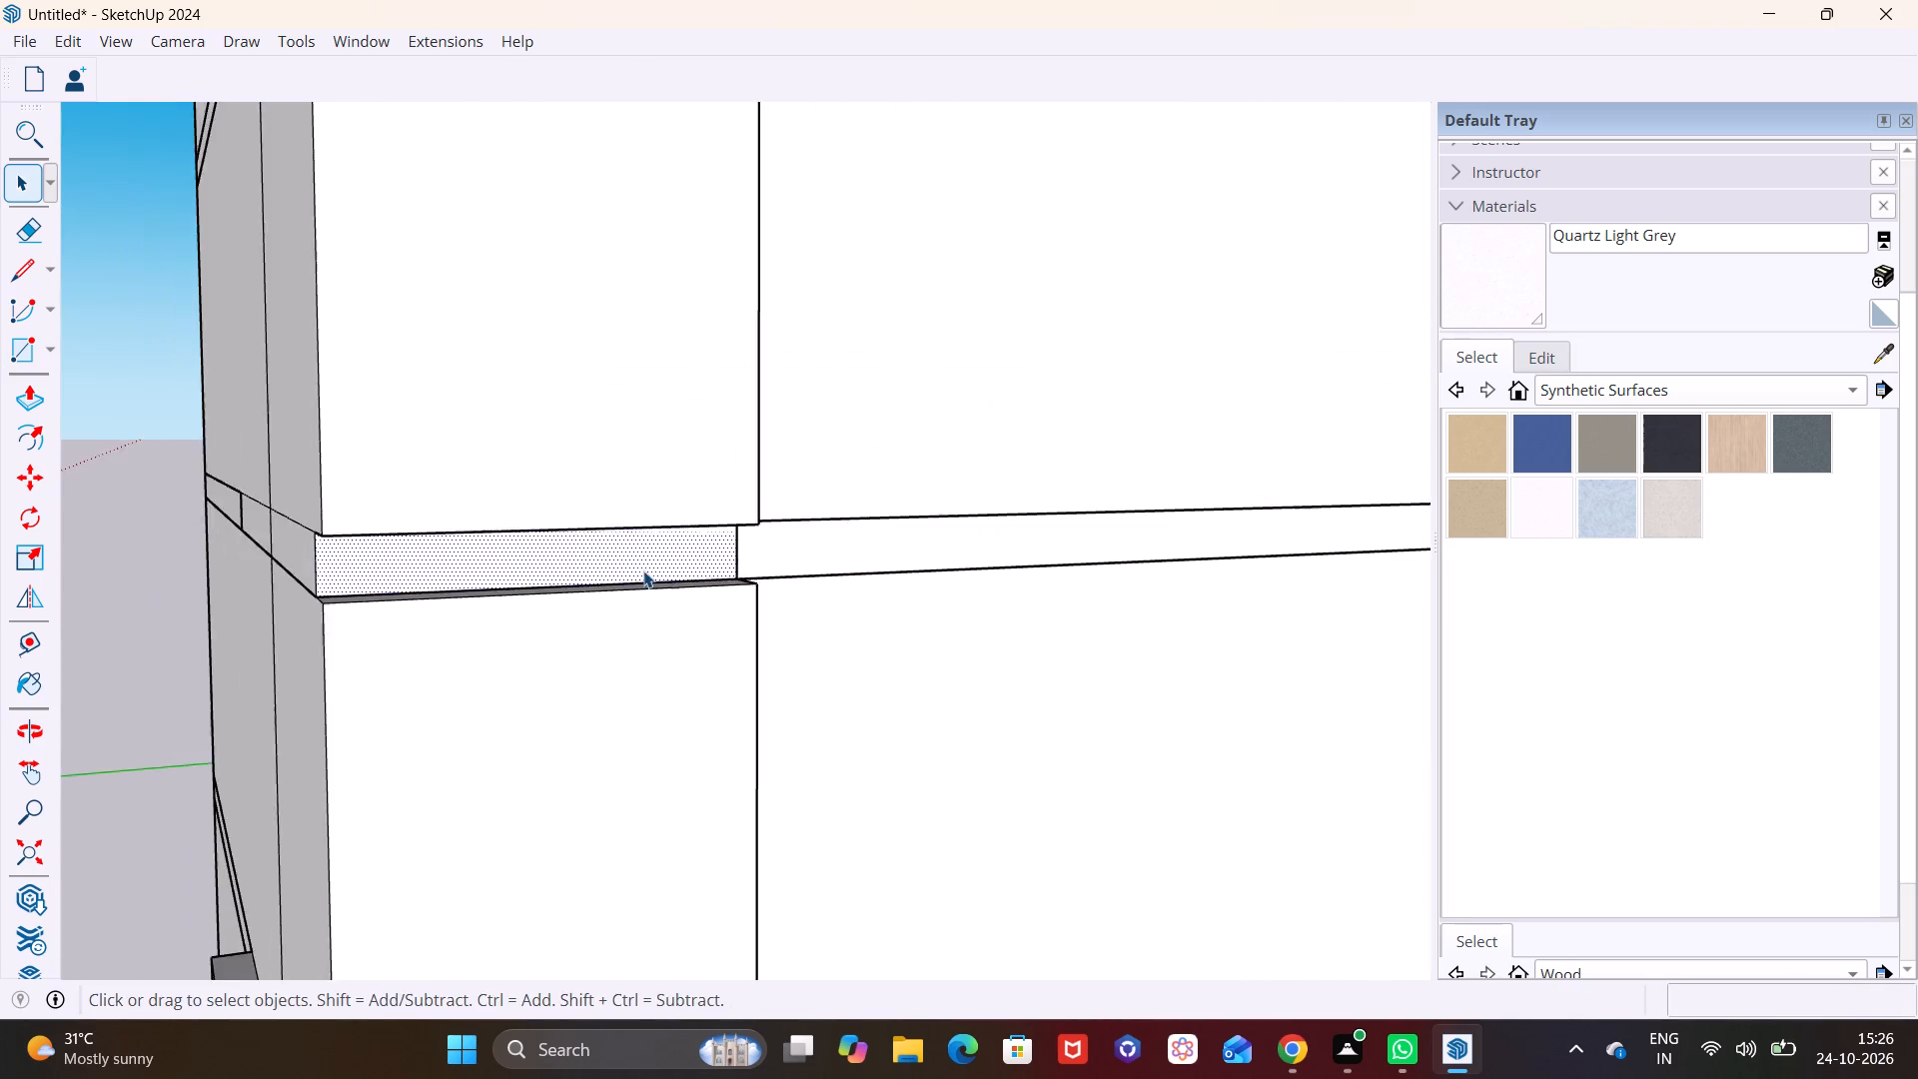
{"action": "middle_click_drag", "start_coordinate": [576, 539], "coordinate": [847, 517], "text": "shift"}
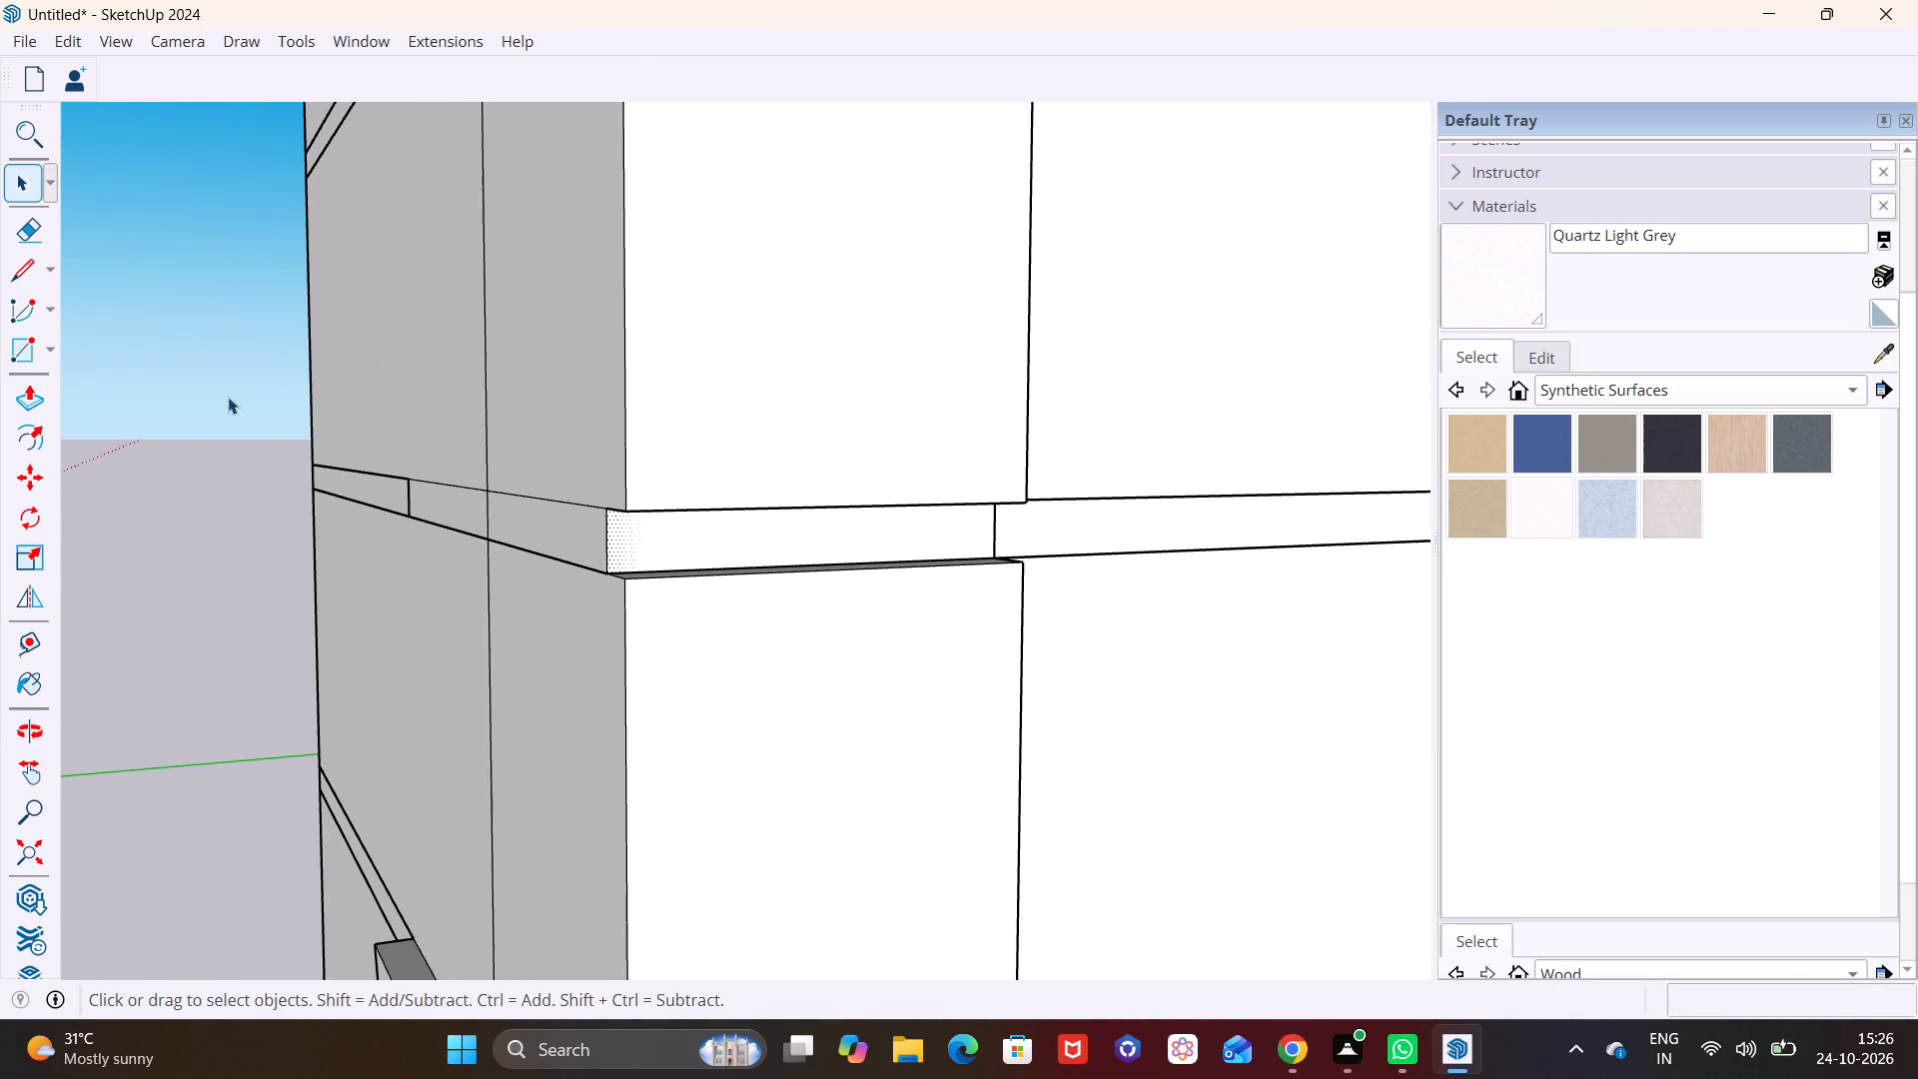
{"action": "left_click", "coordinate": [34, 399]}
{"action": "left_click", "coordinate": [754, 533]}
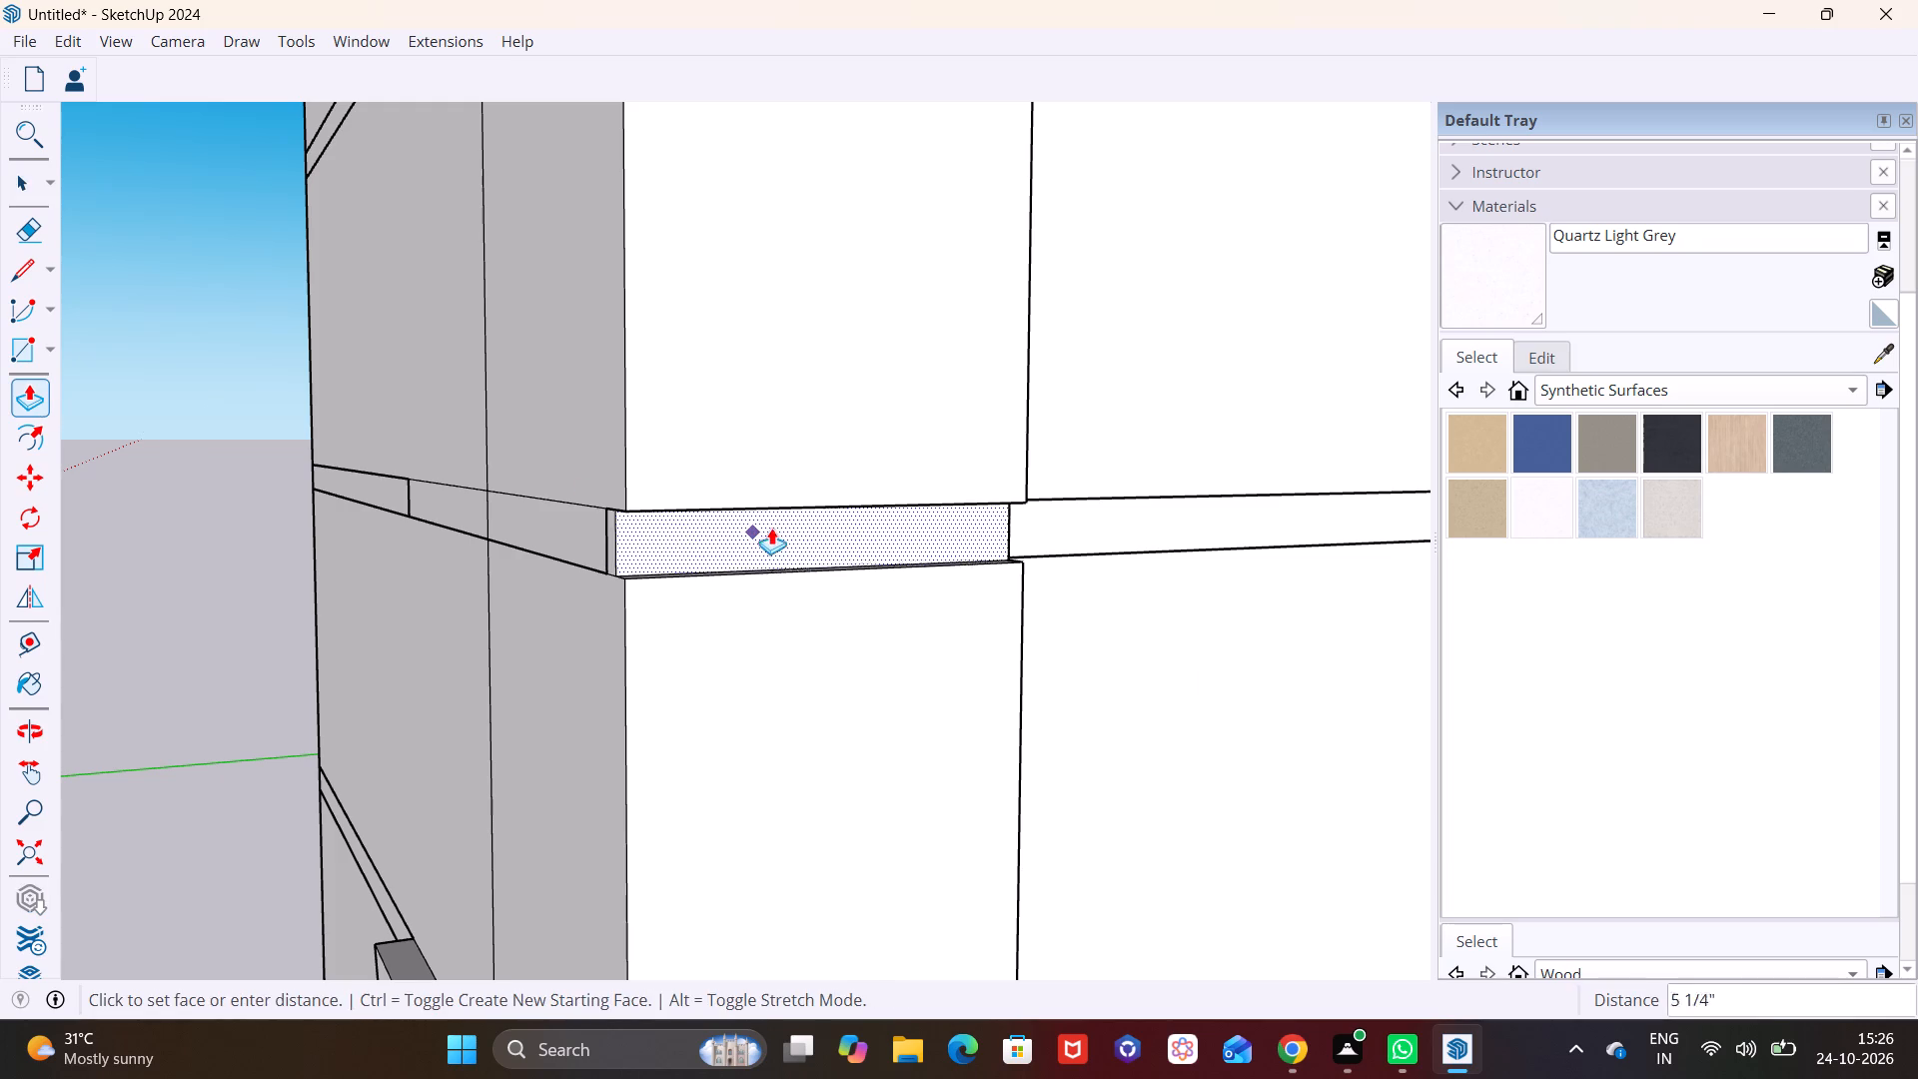
{"action": "left_click", "coordinate": [802, 511]}
{"action": "scroll", "coordinate": [705, 567], "scroll_direction": "down", "scroll_amount": 3}
{"action": "middle_click_drag", "start_coordinate": [596, 612], "coordinate": [887, 612]}
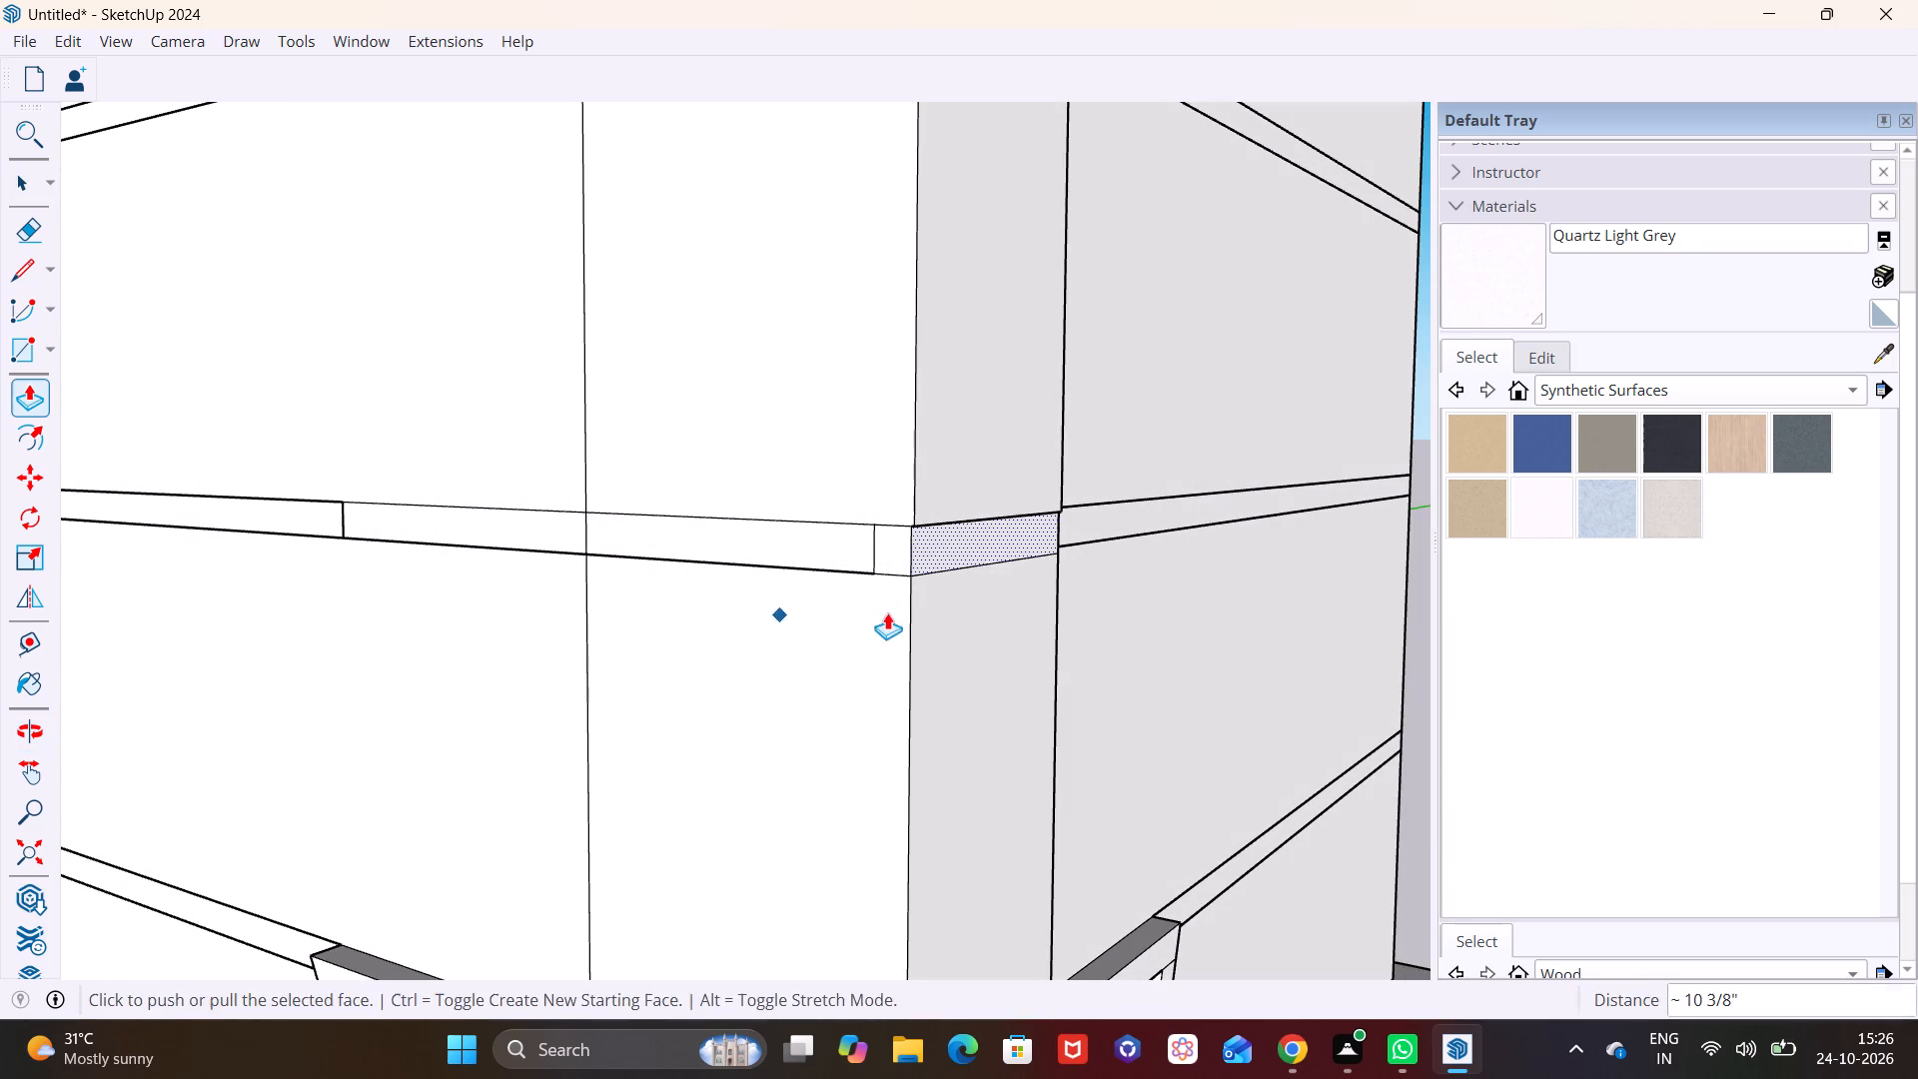
{"action": "key", "text": "space"}
Pull the upper narrow corner panel on the facade left of the corner outward a short distance.
{"action": "left_click", "coordinate": [889, 547]}
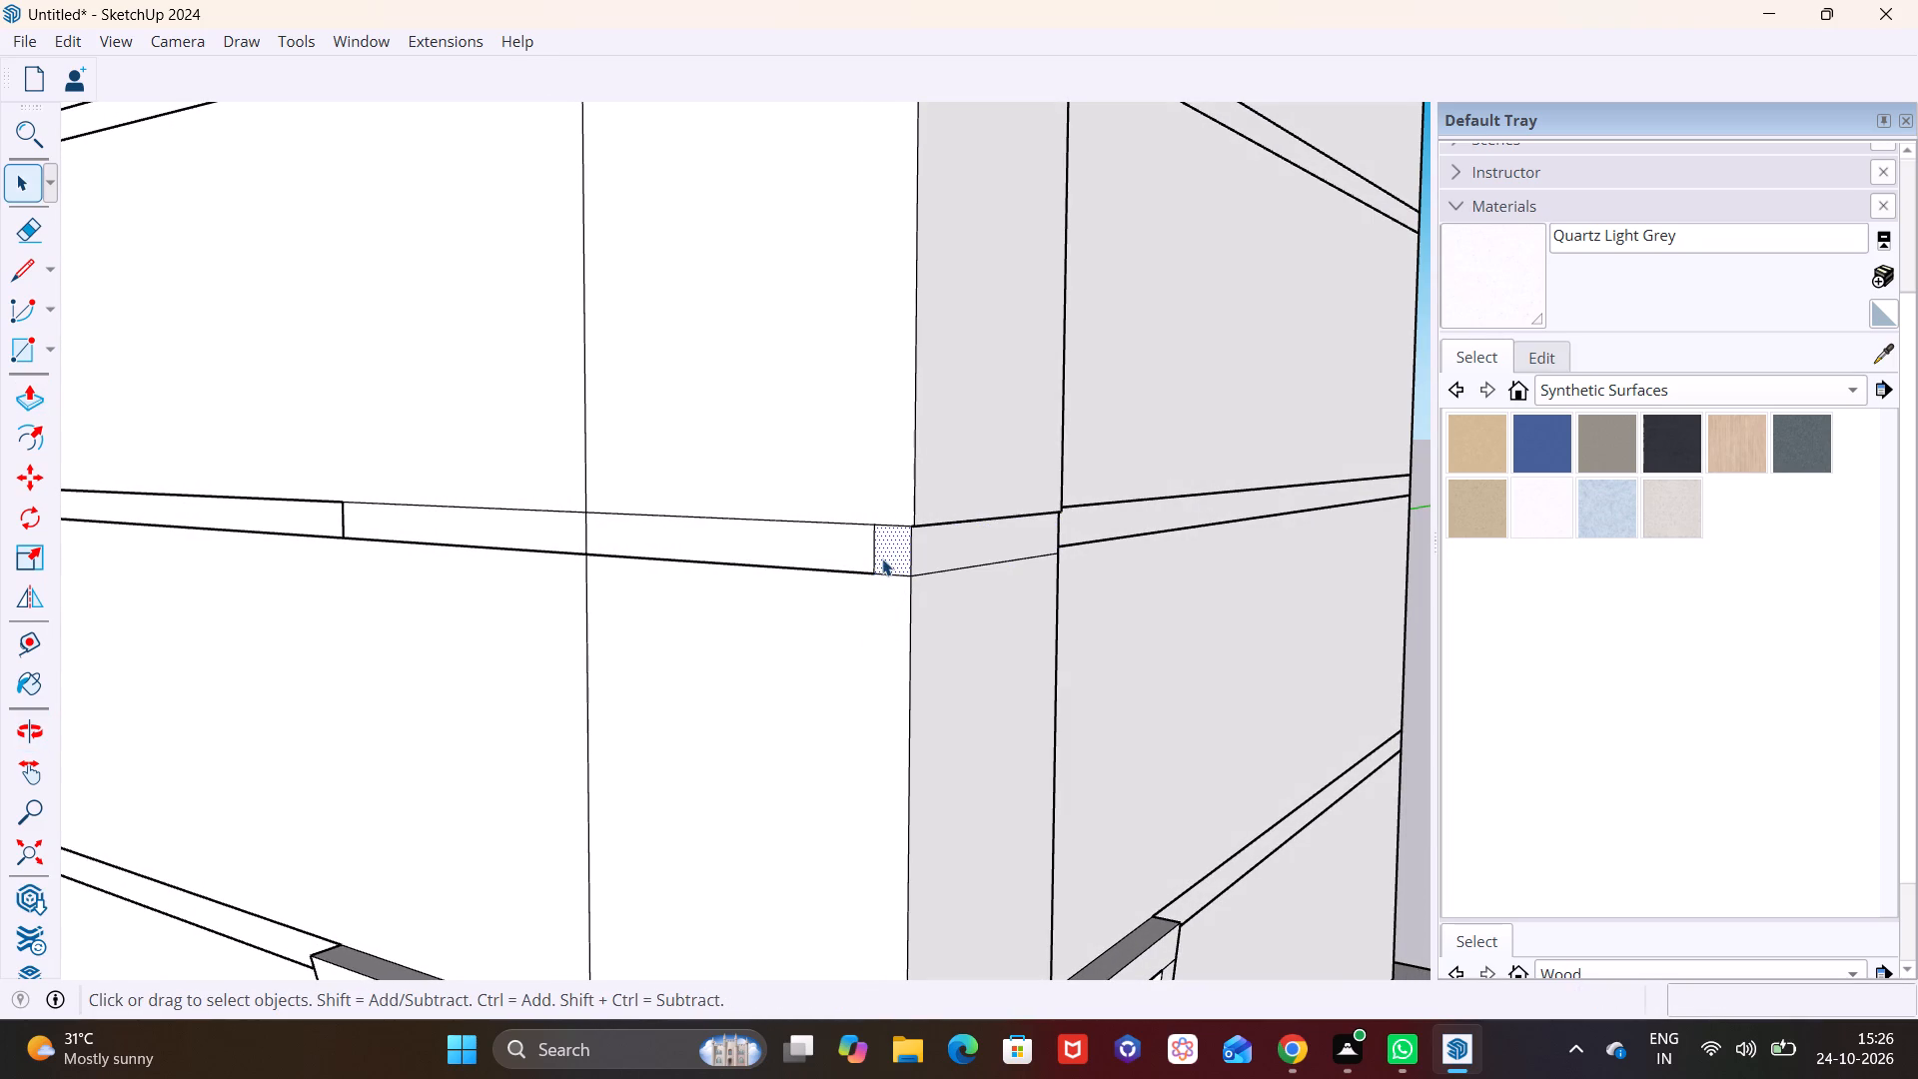
{"action": "scroll", "coordinate": [885, 562], "scroll_direction": "down", "scroll_amount": 7}
{"action": "middle_click_drag", "start_coordinate": [900, 610], "coordinate": [1120, 697]}
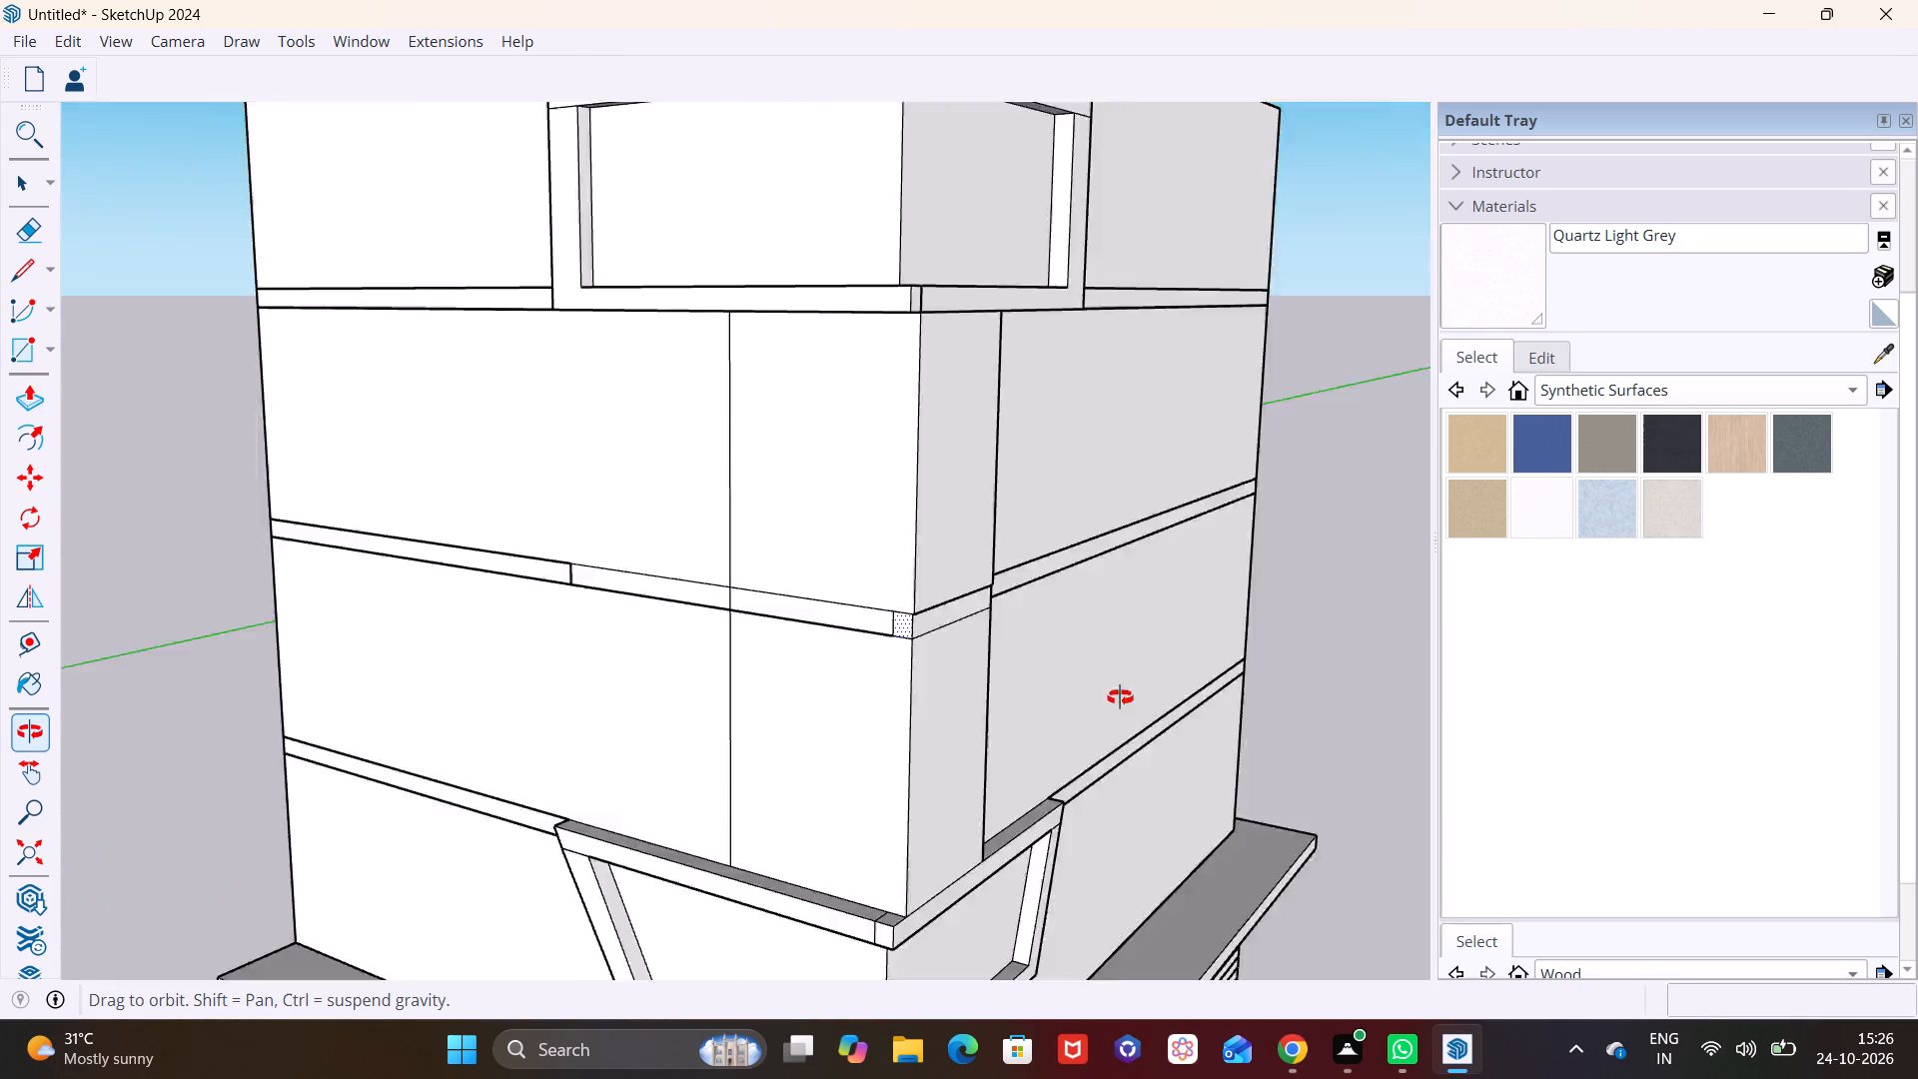
{"action": "middle_click_drag", "start_coordinate": [1120, 697], "coordinate": [1672, 730]}
{"action": "scroll", "coordinate": [1266, 589], "scroll_direction": "up", "scroll_amount": 5}
{"action": "middle_click_drag", "start_coordinate": [1109, 531], "coordinate": [1068, 649], "text": "shift"}
{"action": "middle_click_drag", "start_coordinate": [1021, 578], "coordinate": [1031, 494]}
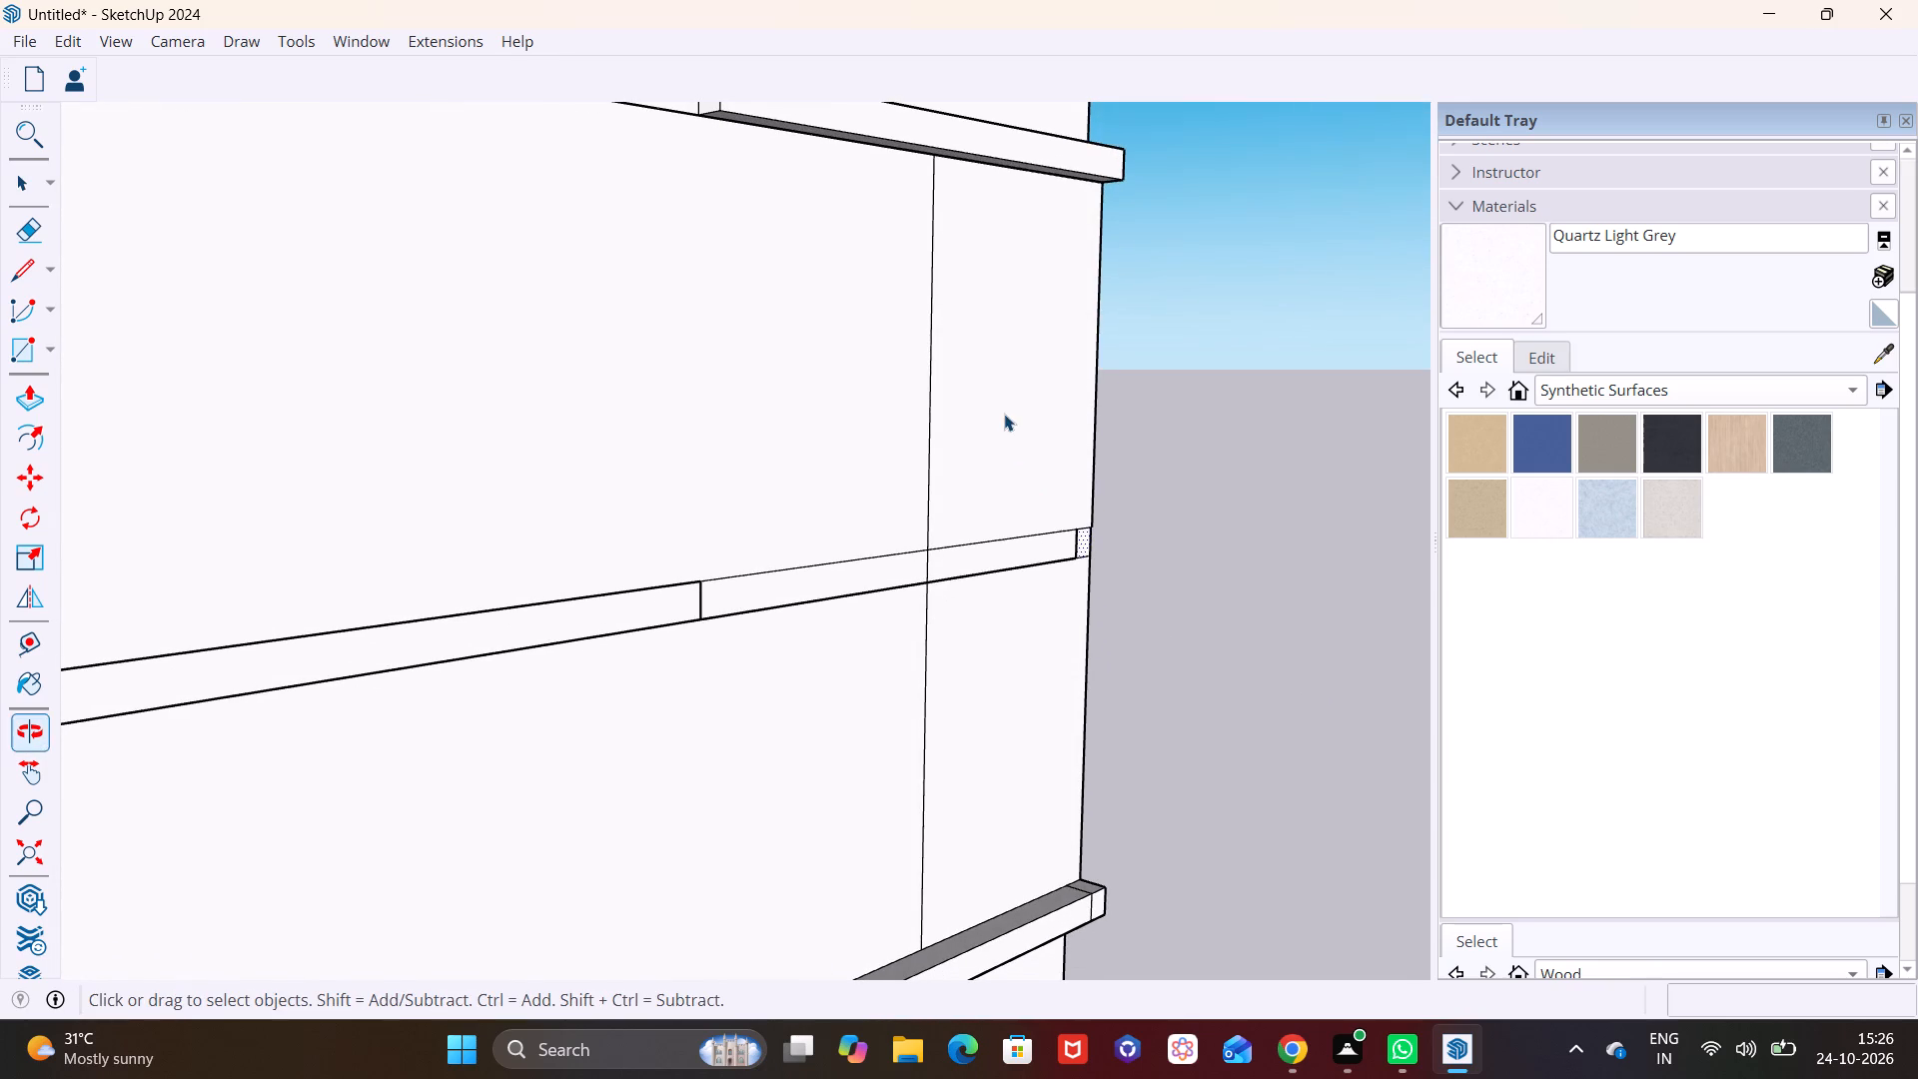
{"action": "left_click", "coordinate": [1004, 414]}
{"action": "left_click", "coordinate": [23, 399]}
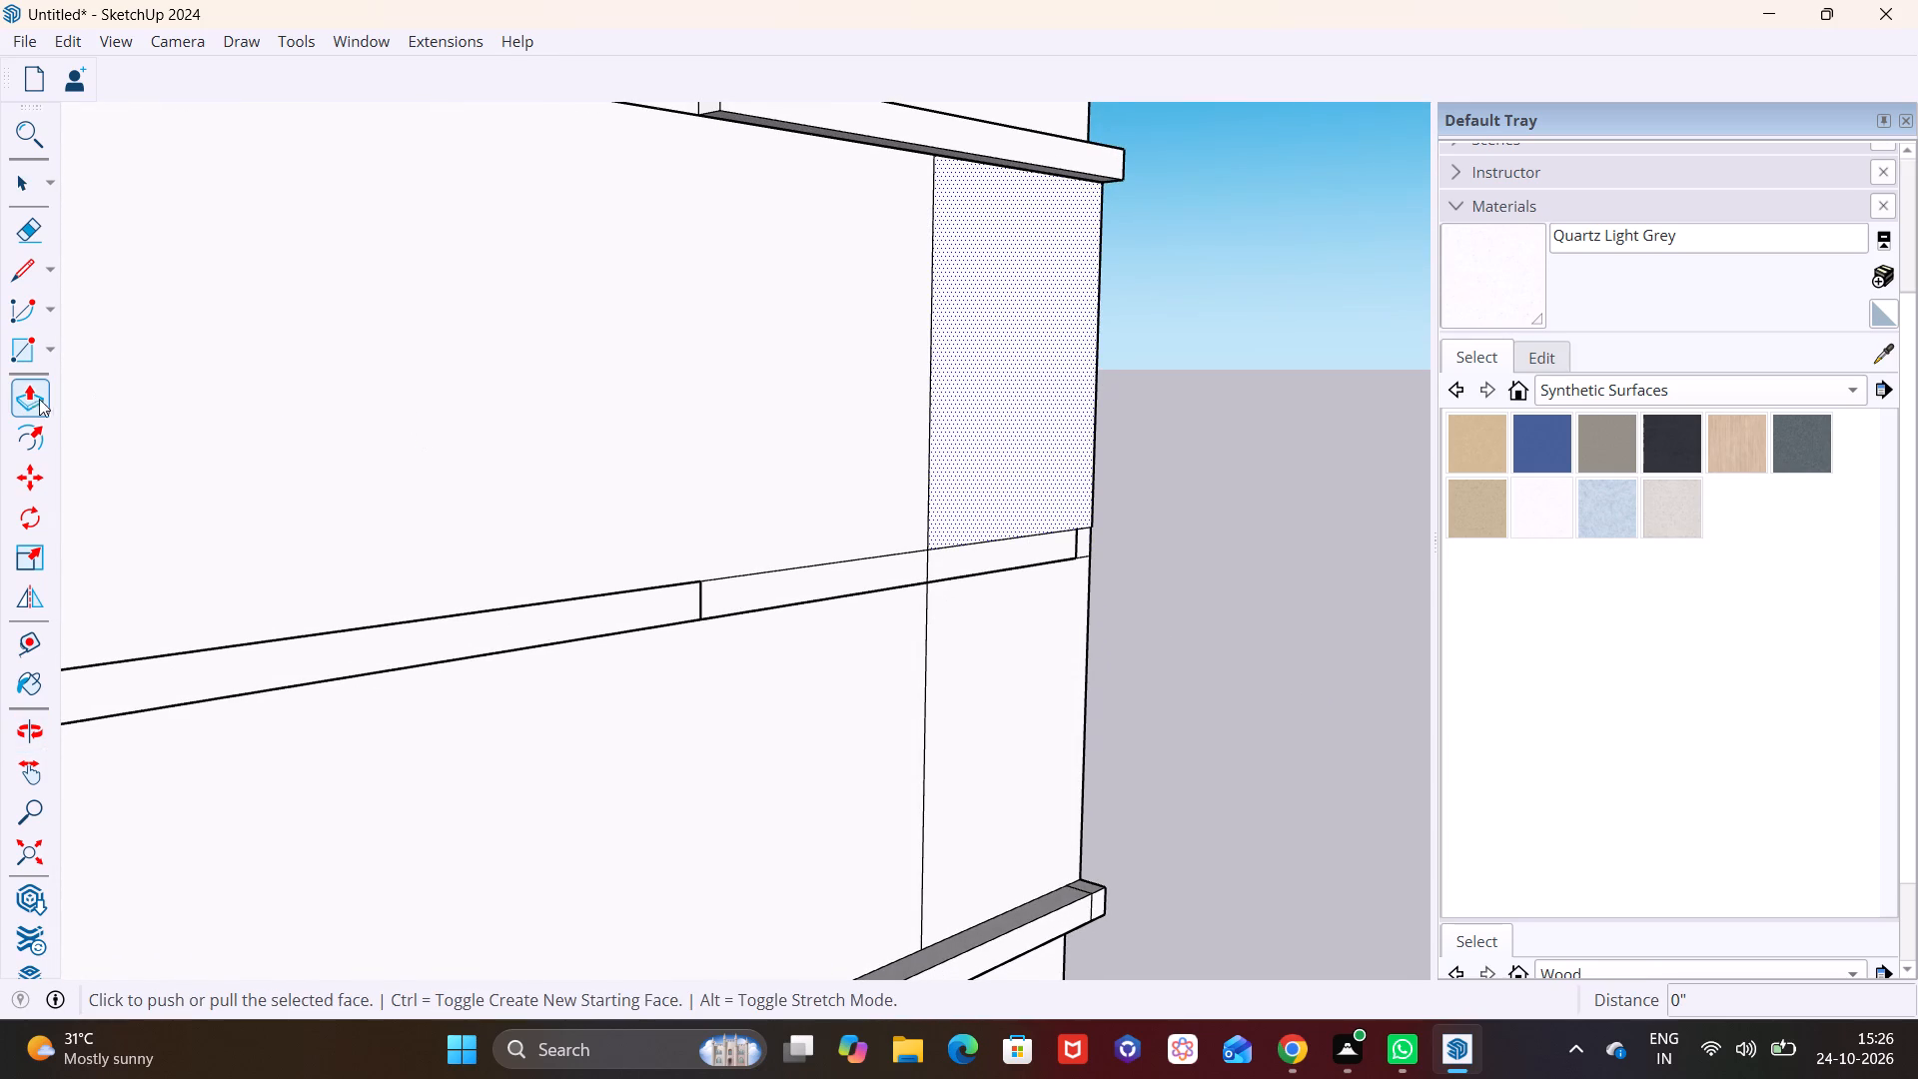
{"action": "left_click", "coordinate": [972, 432]}
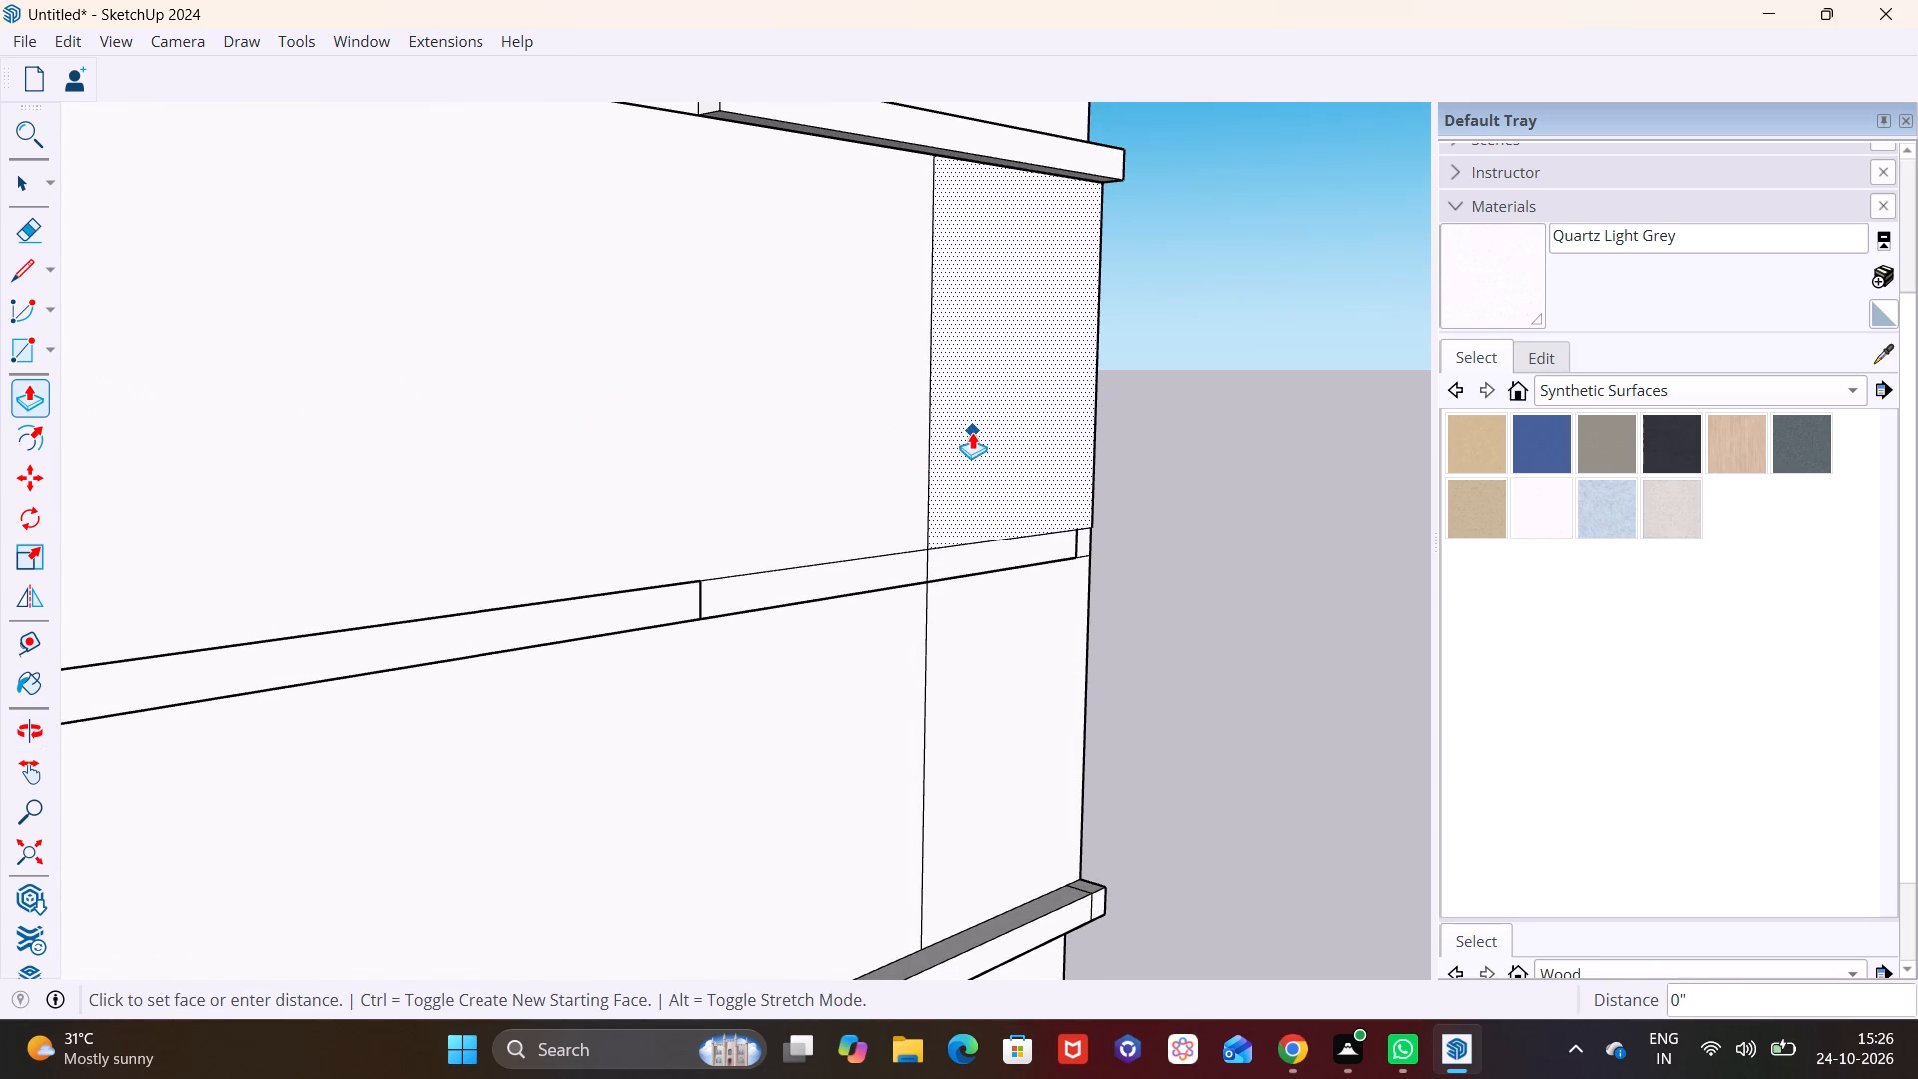
{"action": "left_click", "coordinate": [989, 432]}
Pull the narrow panel below the middle band, left of the corner, out by the same distance as the upper one.
{"action": "middle_click_drag", "start_coordinate": [1022, 549], "coordinate": [860, 498]}
{"action": "key", "text": "space"}
{"action": "left_click", "coordinate": [821, 616]}
{"action": "left_click", "coordinate": [40, 404]}
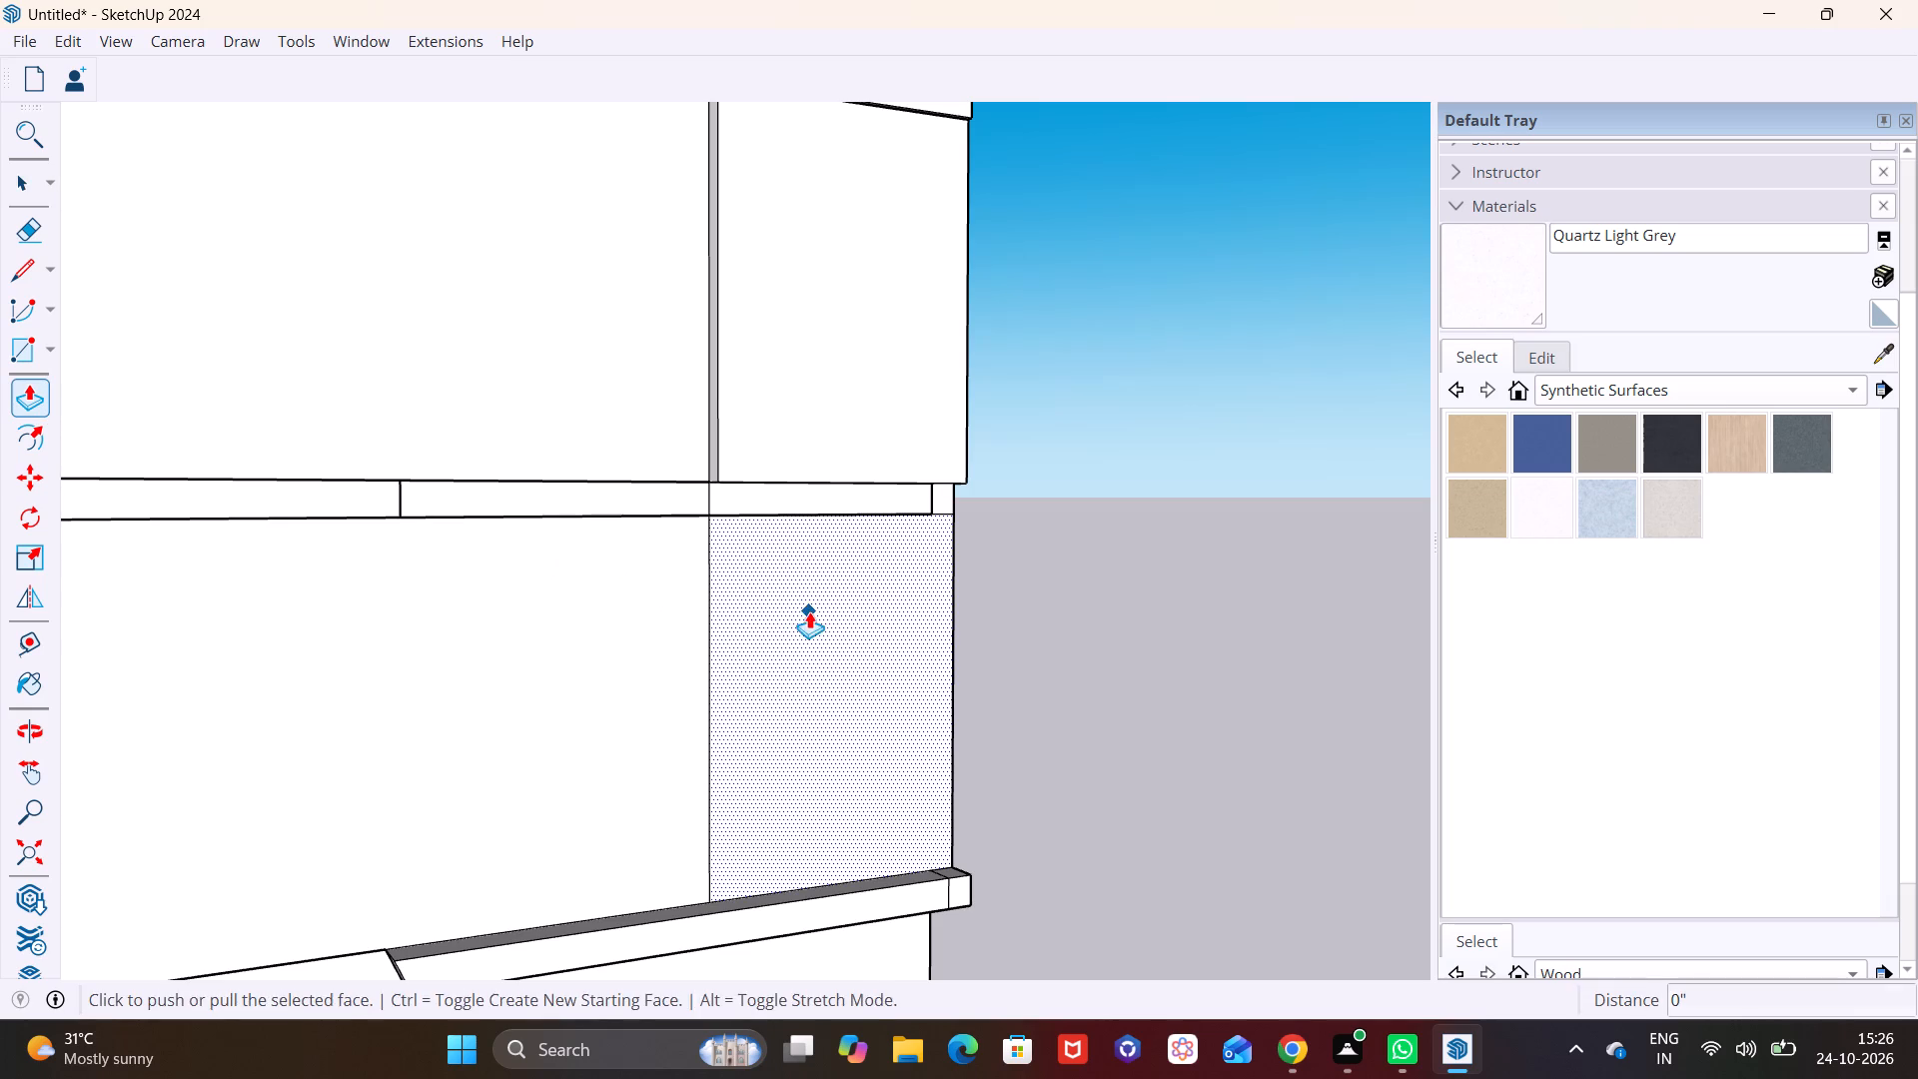
{"action": "double_click", "coordinate": [809, 611]}
Pull the middle band strip between the two panels left of the corner out 7 5/16", flush with them.
{"action": "middle_click_drag", "start_coordinate": [888, 604], "coordinate": [207, 695]}
{"action": "scroll", "coordinate": [465, 558], "scroll_direction": "up", "scroll_amount": 6}
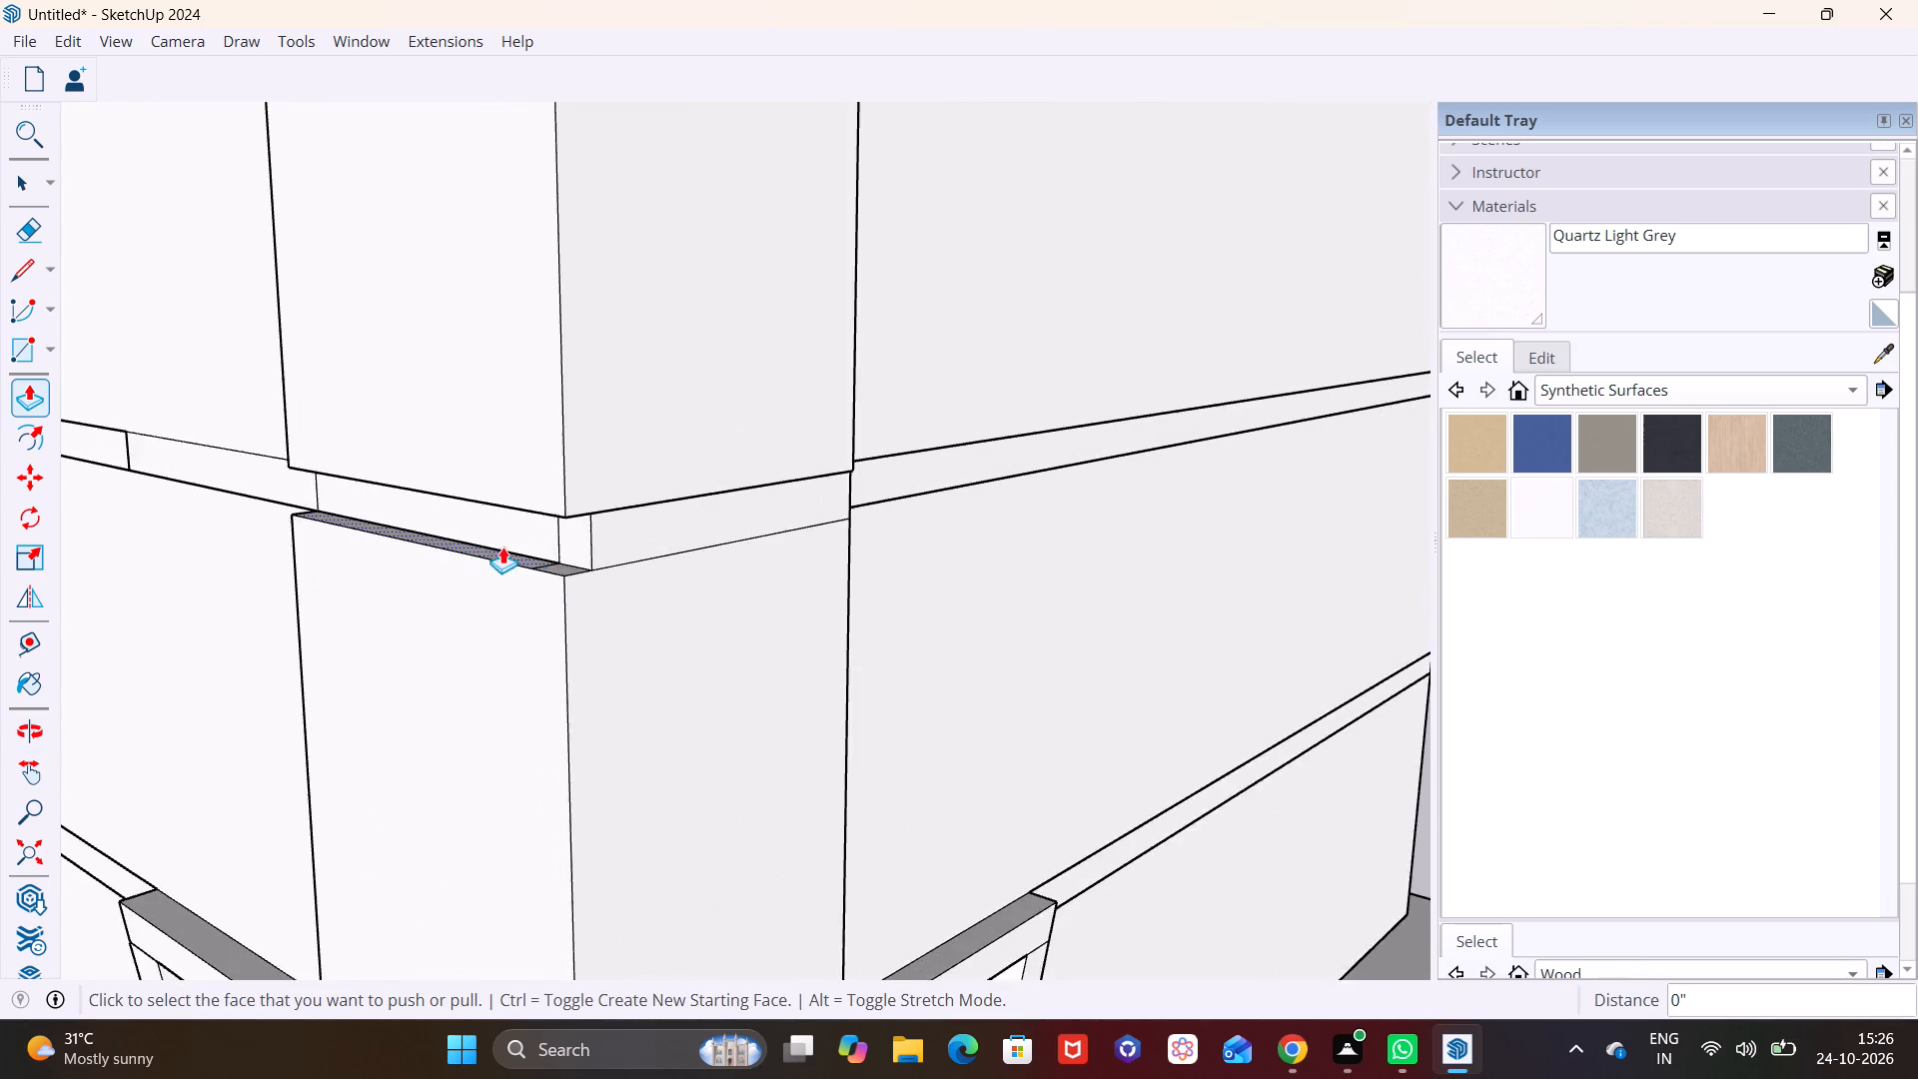
{"action": "middle_click_drag", "start_coordinate": [535, 546], "coordinate": [550, 620], "text": "shift"}
{"action": "left_click", "coordinate": [535, 597]}
{"action": "left_click", "coordinate": [504, 581]}
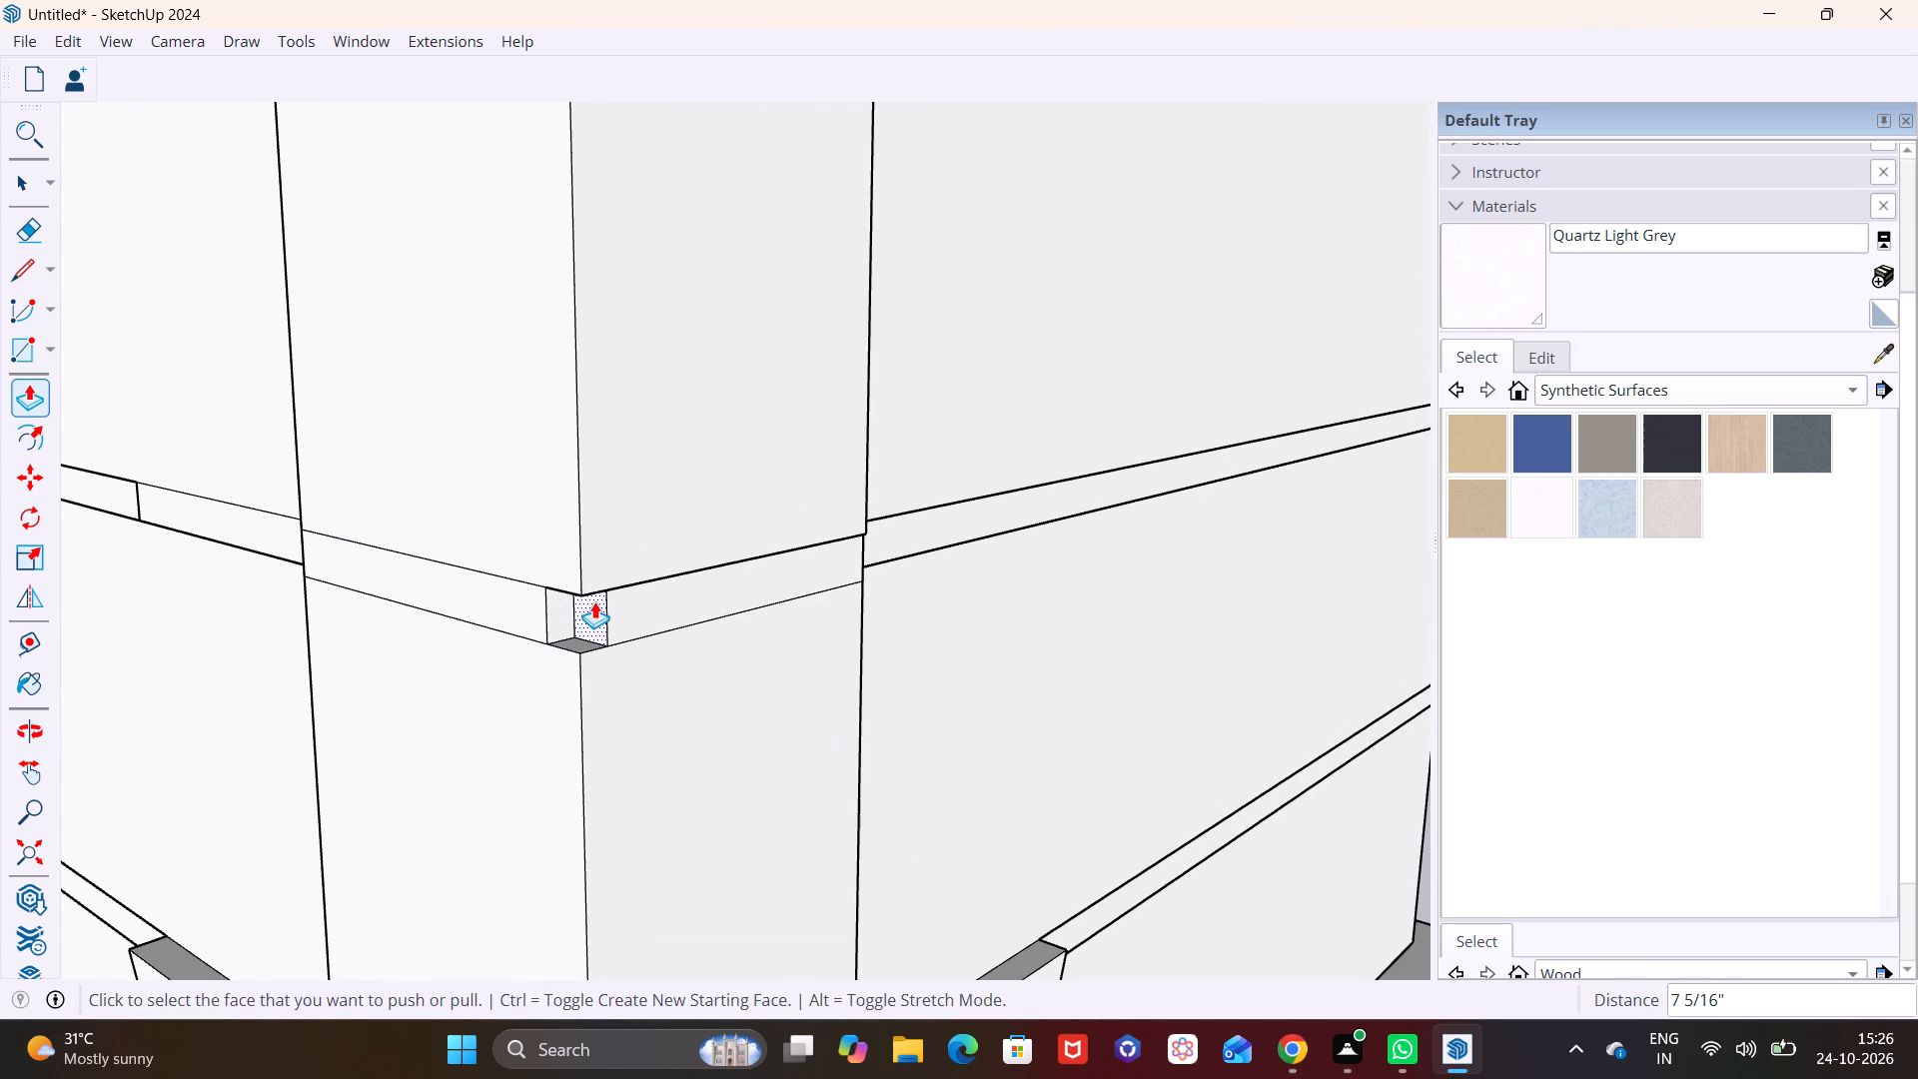
Fill the small notch at the band's corner by pulling its end face flush, and erase the leftover vertical edge.
{"action": "left_click", "coordinate": [592, 607]}
{"action": "left_click", "coordinate": [563, 600]}
{"action": "key", "text": "space"}
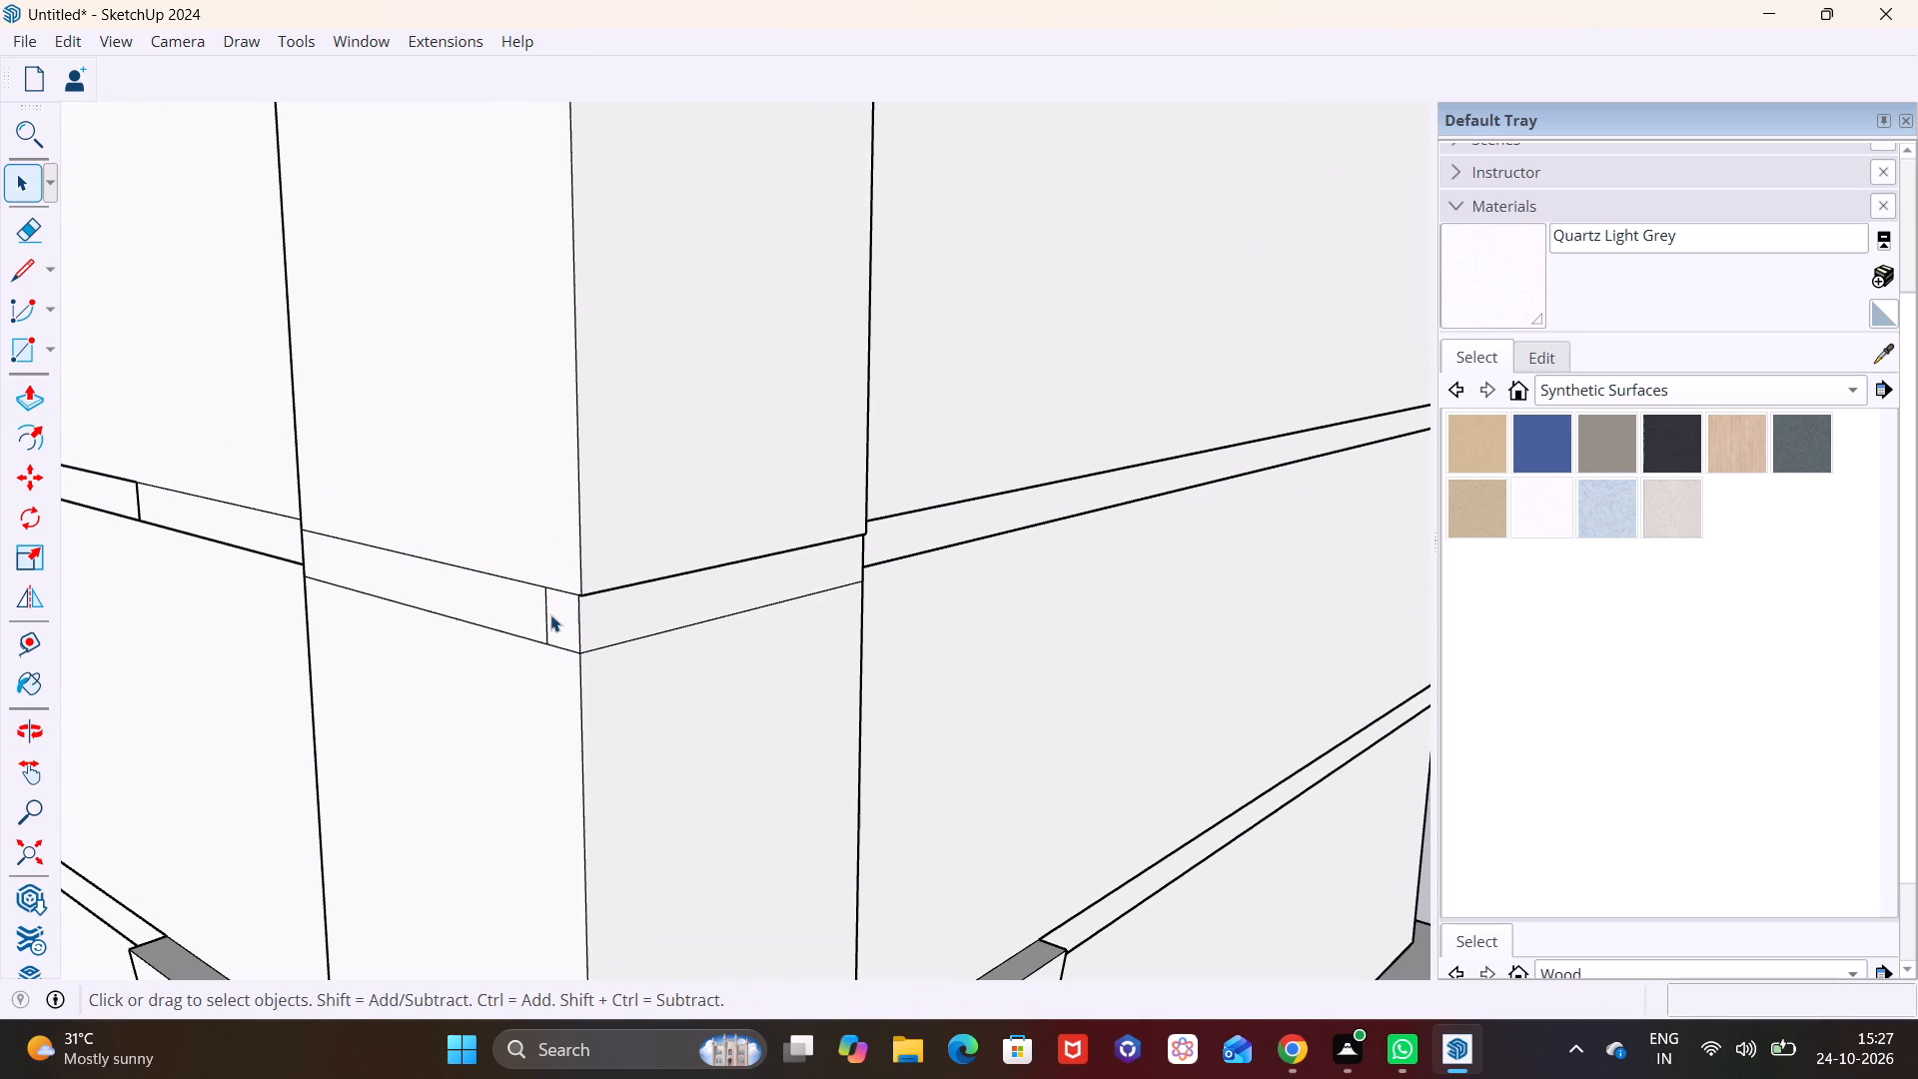
{"action": "left_click", "coordinate": [545, 621]}
{"action": "key", "text": "Delete"}
Examine the projecting corner panels and their junctions with the middle band and the corner frames from both facades.
{"action": "scroll", "coordinate": [559, 666], "scroll_direction": "down", "scroll_amount": 5}
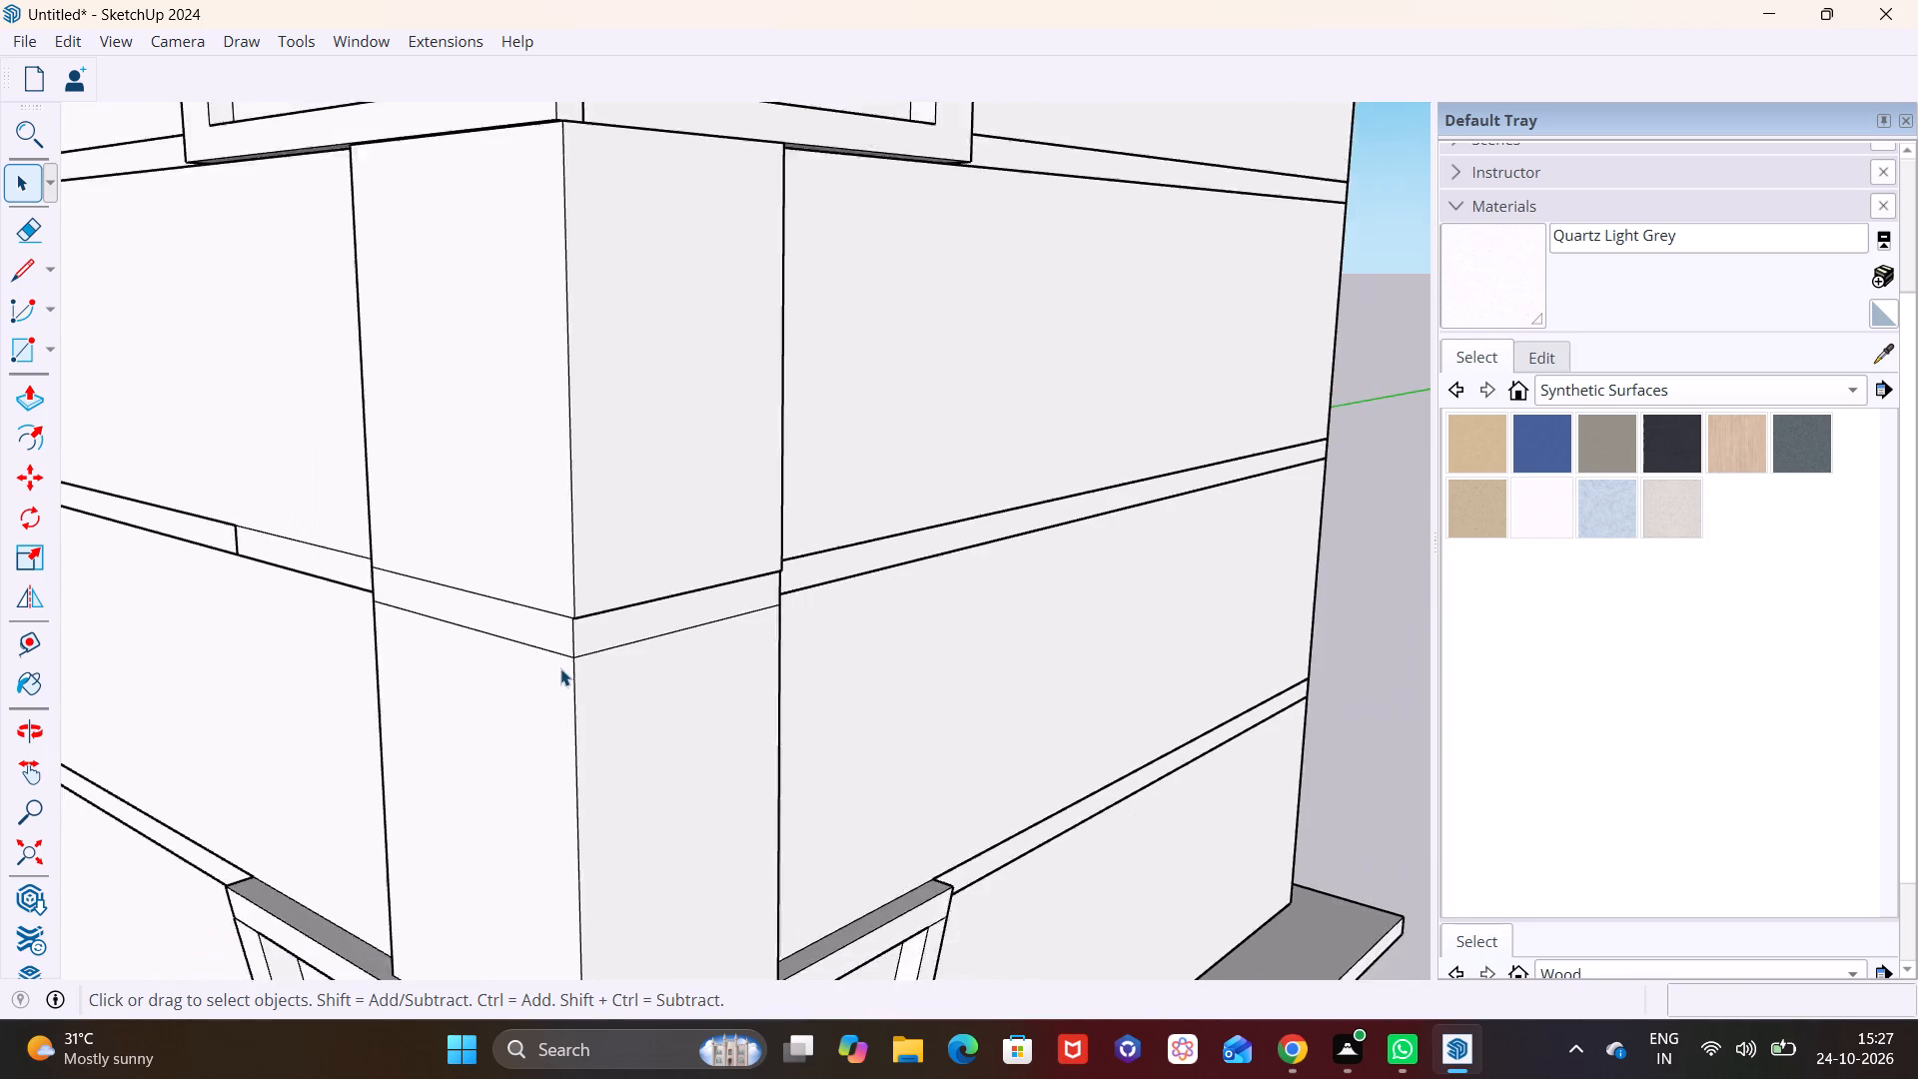
{"action": "scroll", "coordinate": [560, 668], "scroll_direction": "down", "scroll_amount": 3}
{"action": "middle_click_drag", "start_coordinate": [562, 680], "coordinate": [841, 635]}
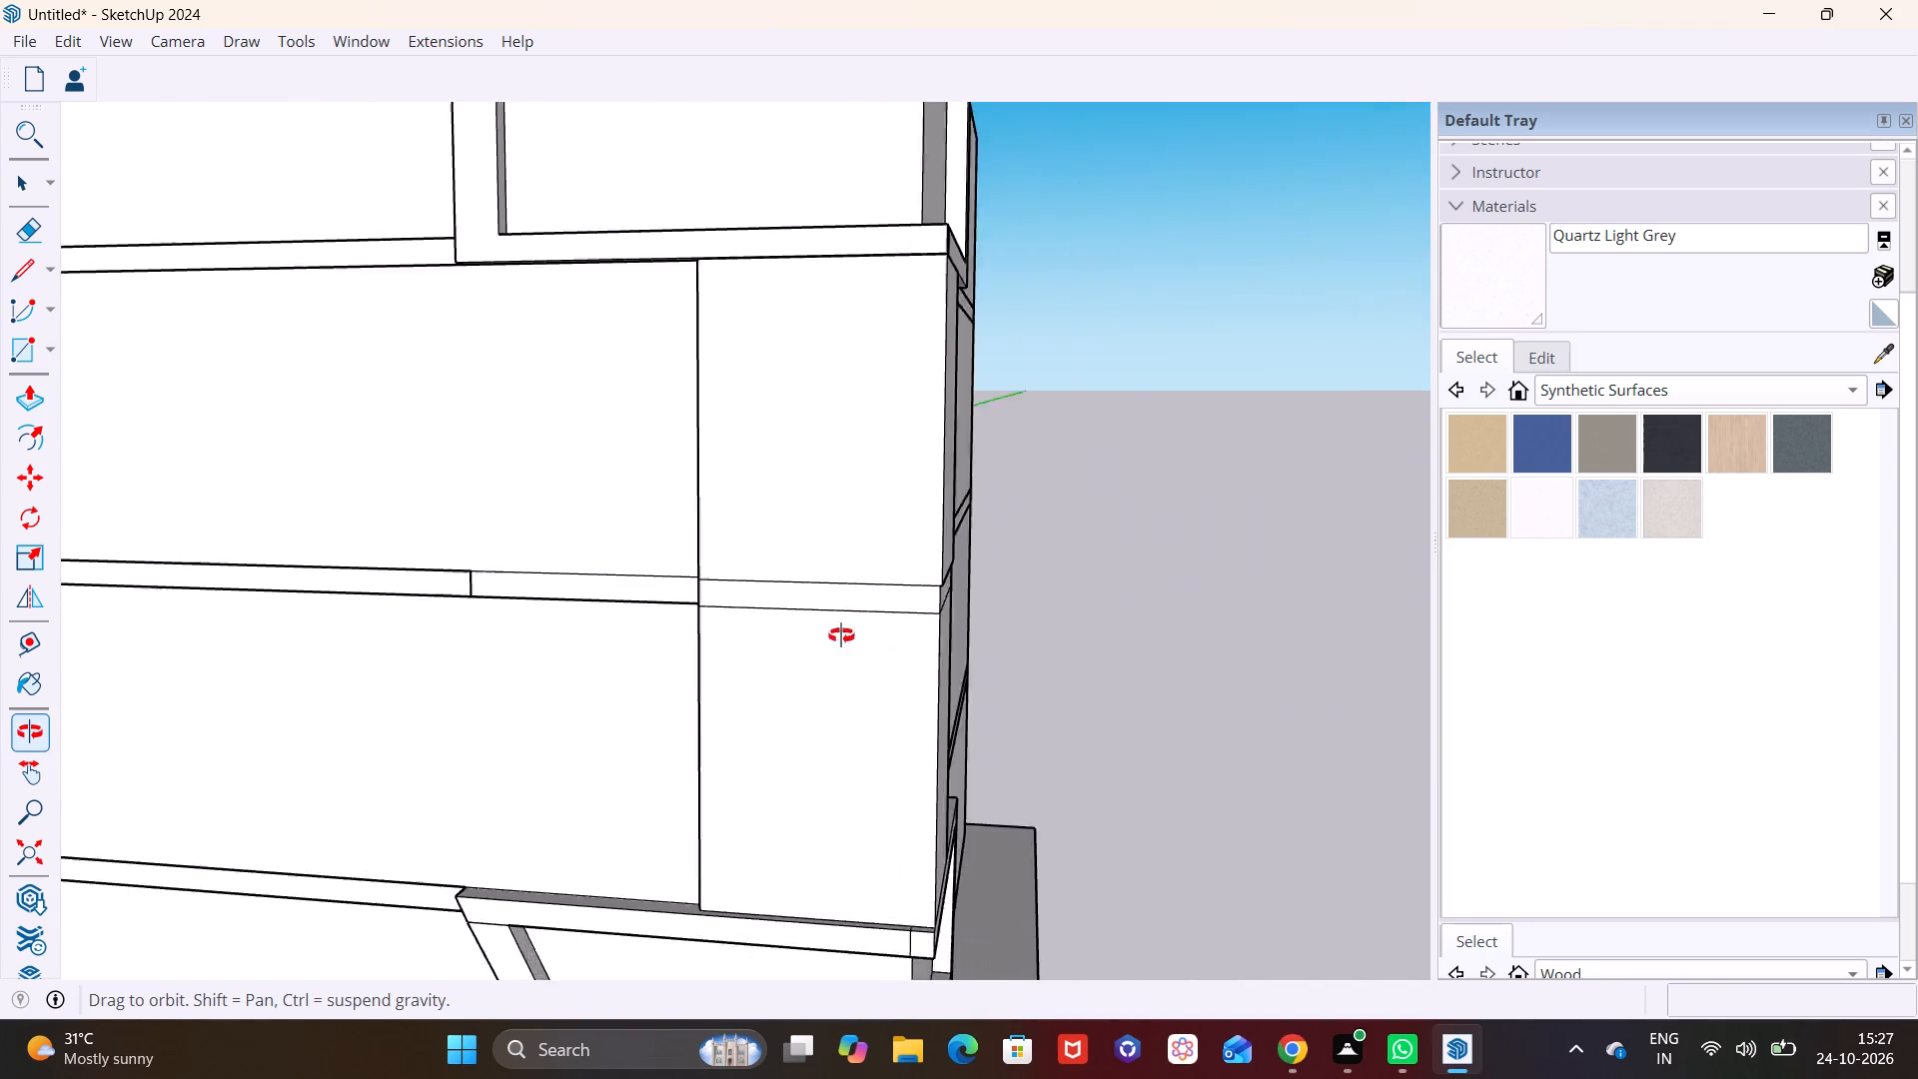
{"action": "middle_click_drag", "start_coordinate": [841, 635], "coordinate": [579, 684]}
{"action": "scroll", "coordinate": [624, 588], "scroll_direction": "down", "scroll_amount": 2}
{"action": "scroll", "coordinate": [595, 465], "scroll_direction": "up", "scroll_amount": 7}
{"action": "middle_click_drag", "start_coordinate": [526, 404], "coordinate": [229, 521]}
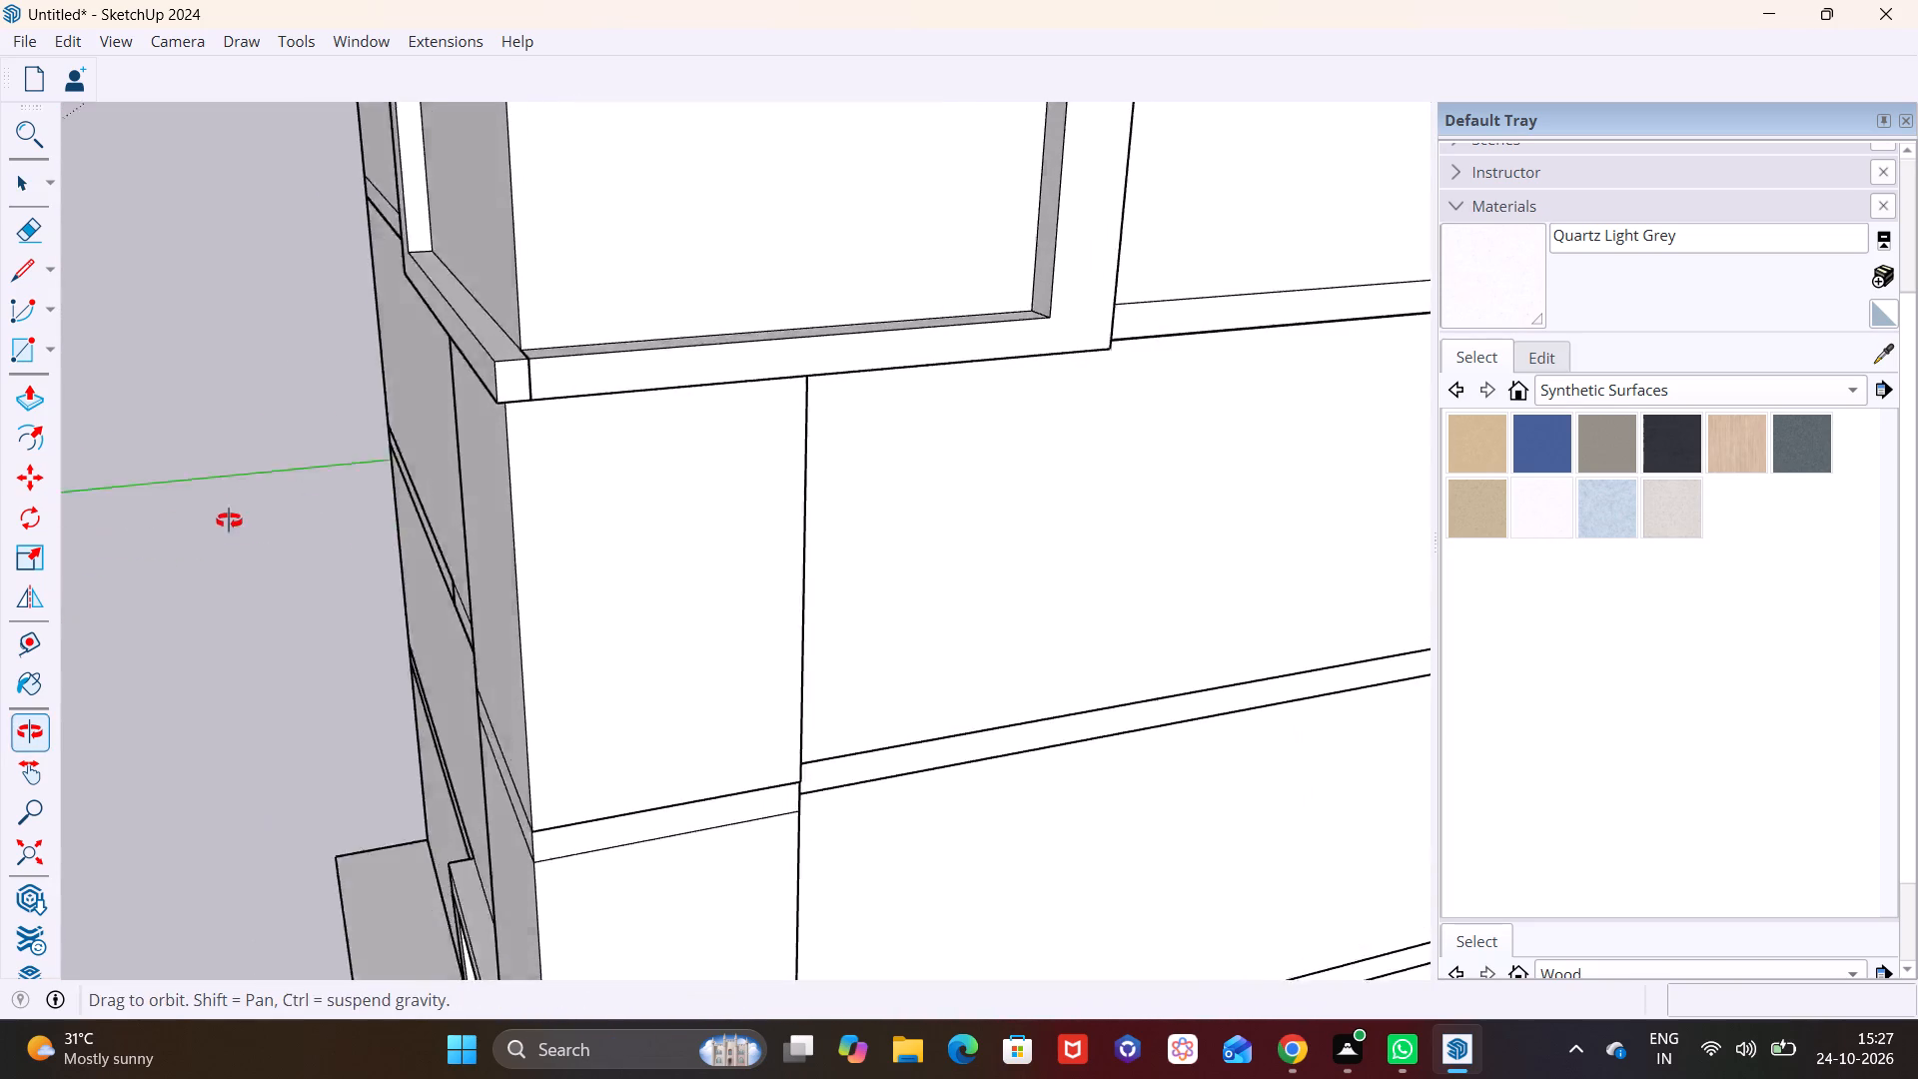
{"action": "middle_click_drag", "start_coordinate": [229, 521], "coordinate": [228, 532]}
{"action": "scroll", "coordinate": [565, 350], "scroll_direction": "up", "scroll_amount": 4}
{"action": "scroll", "coordinate": [506, 417], "scroll_direction": "down", "scroll_amount": 8}
{"action": "middle_click_drag", "start_coordinate": [700, 490], "coordinate": [856, 244]}
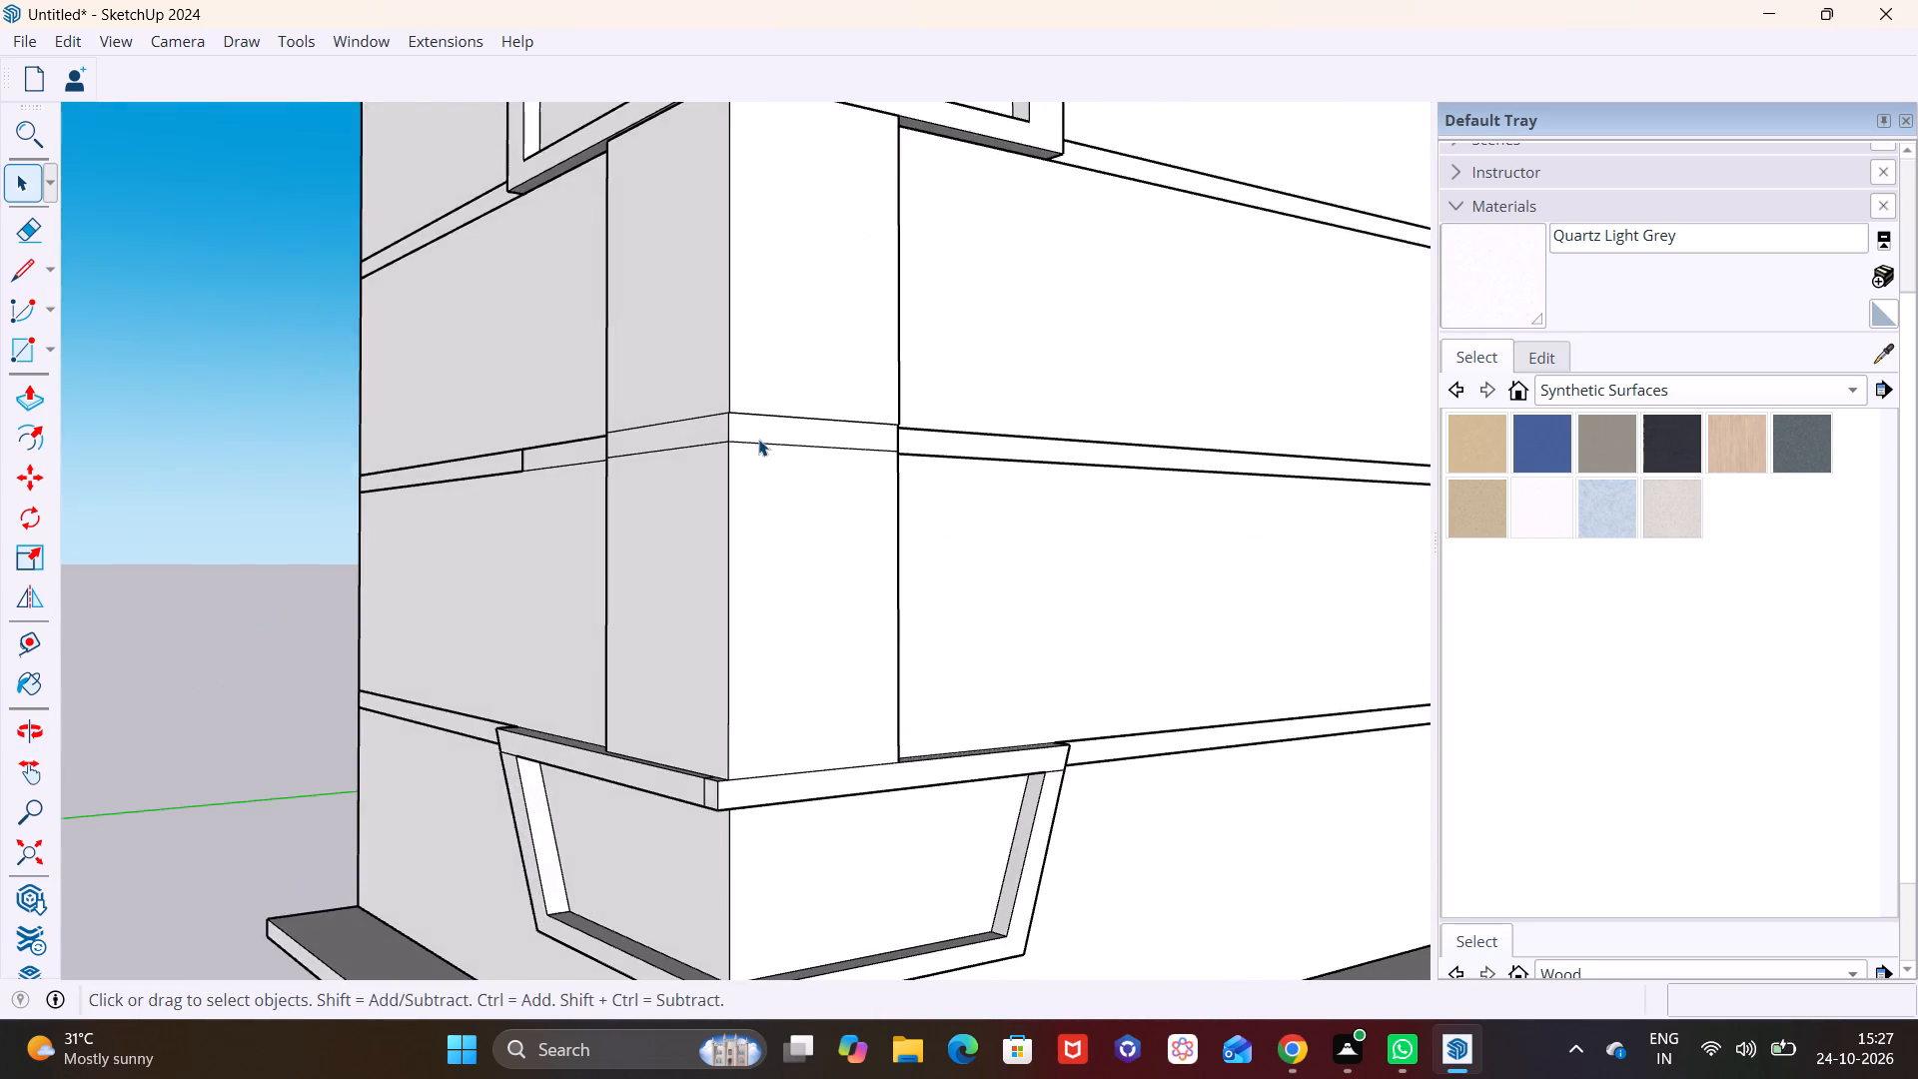
{"action": "scroll", "coordinate": [760, 432], "scroll_direction": "down", "scroll_amount": 6}
{"action": "middle_click_drag", "start_coordinate": [695, 543], "coordinate": [549, 645], "text": "shift"}
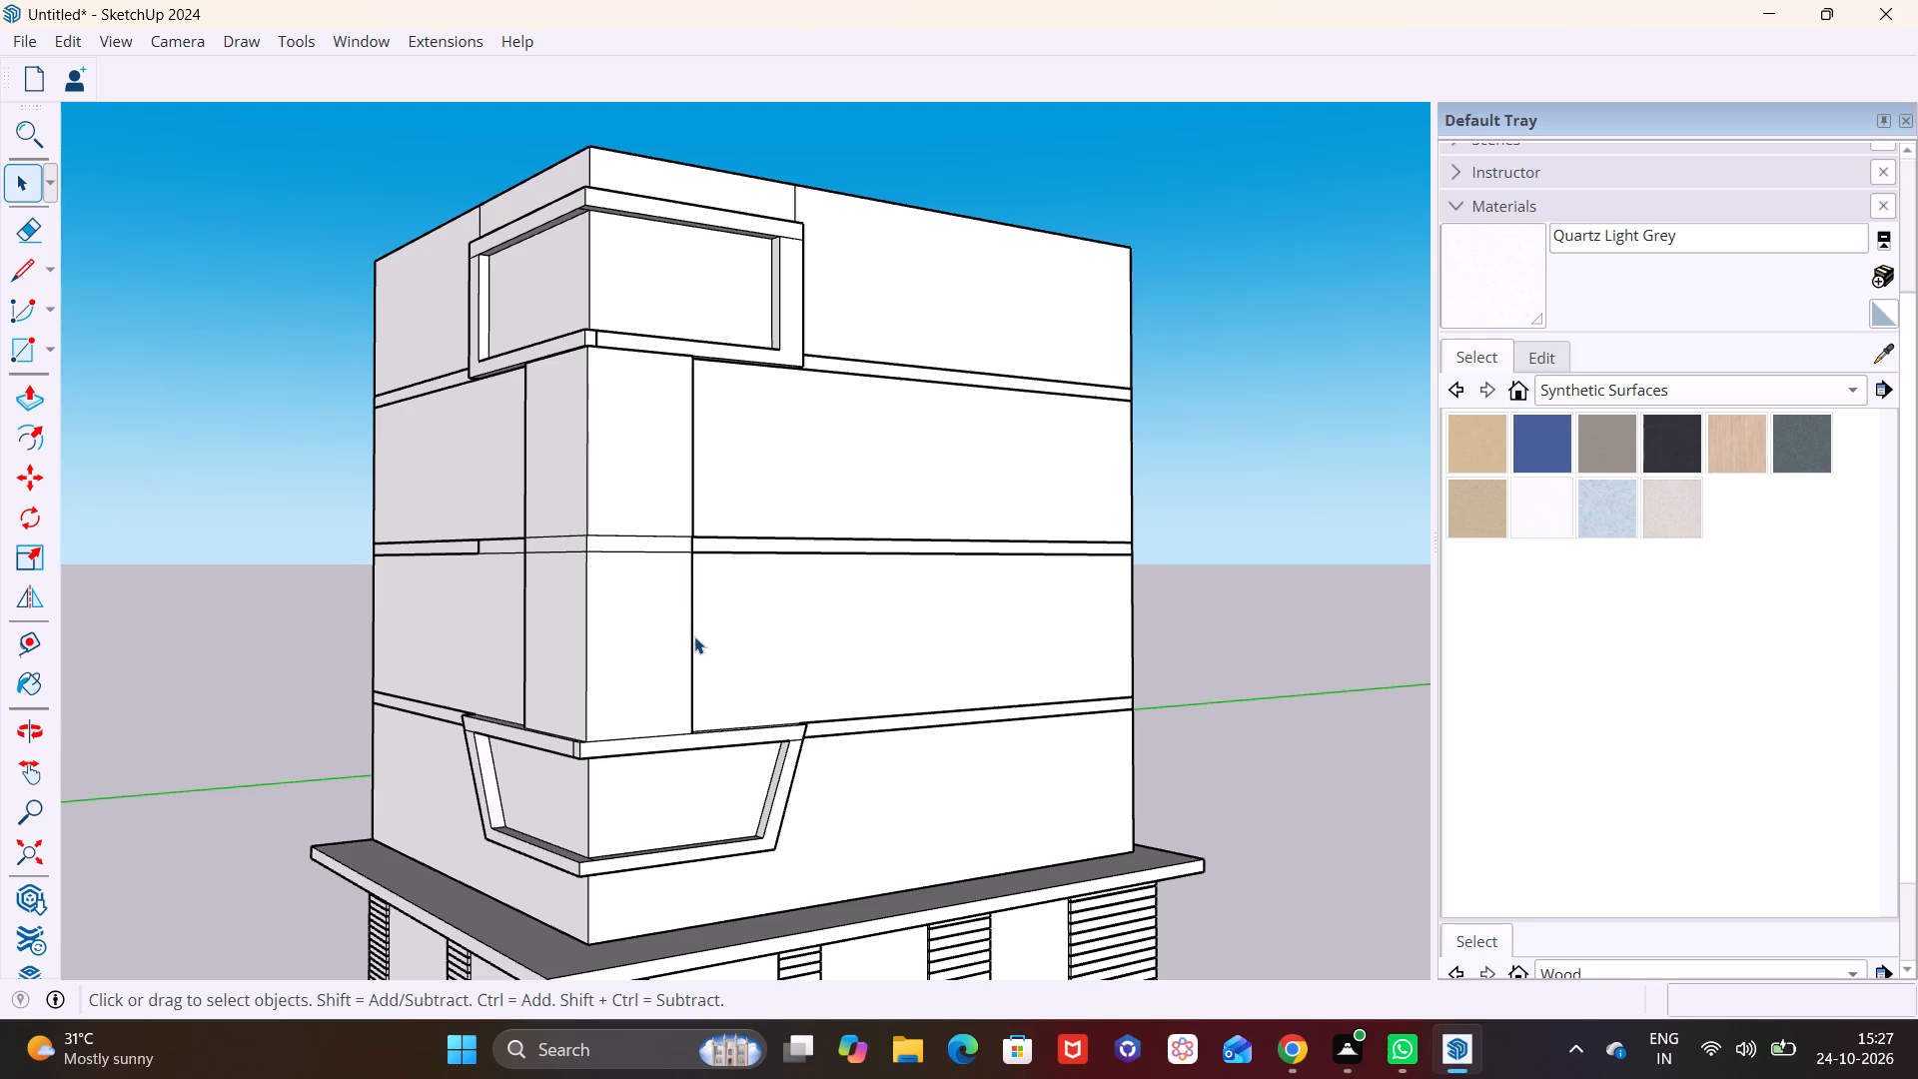
{"action": "middle_click_drag", "start_coordinate": [696, 634], "coordinate": [1221, 579]}
Draw a rectangle about 15' 3" by 8' 9" across the middle band, against the corner panel on the facade left of the corner.
{"action": "scroll", "coordinate": [758, 557], "scroll_direction": "up", "scroll_amount": 3}
{"action": "middle_click_drag", "start_coordinate": [689, 598], "coordinate": [689, 601], "text": "shift"}
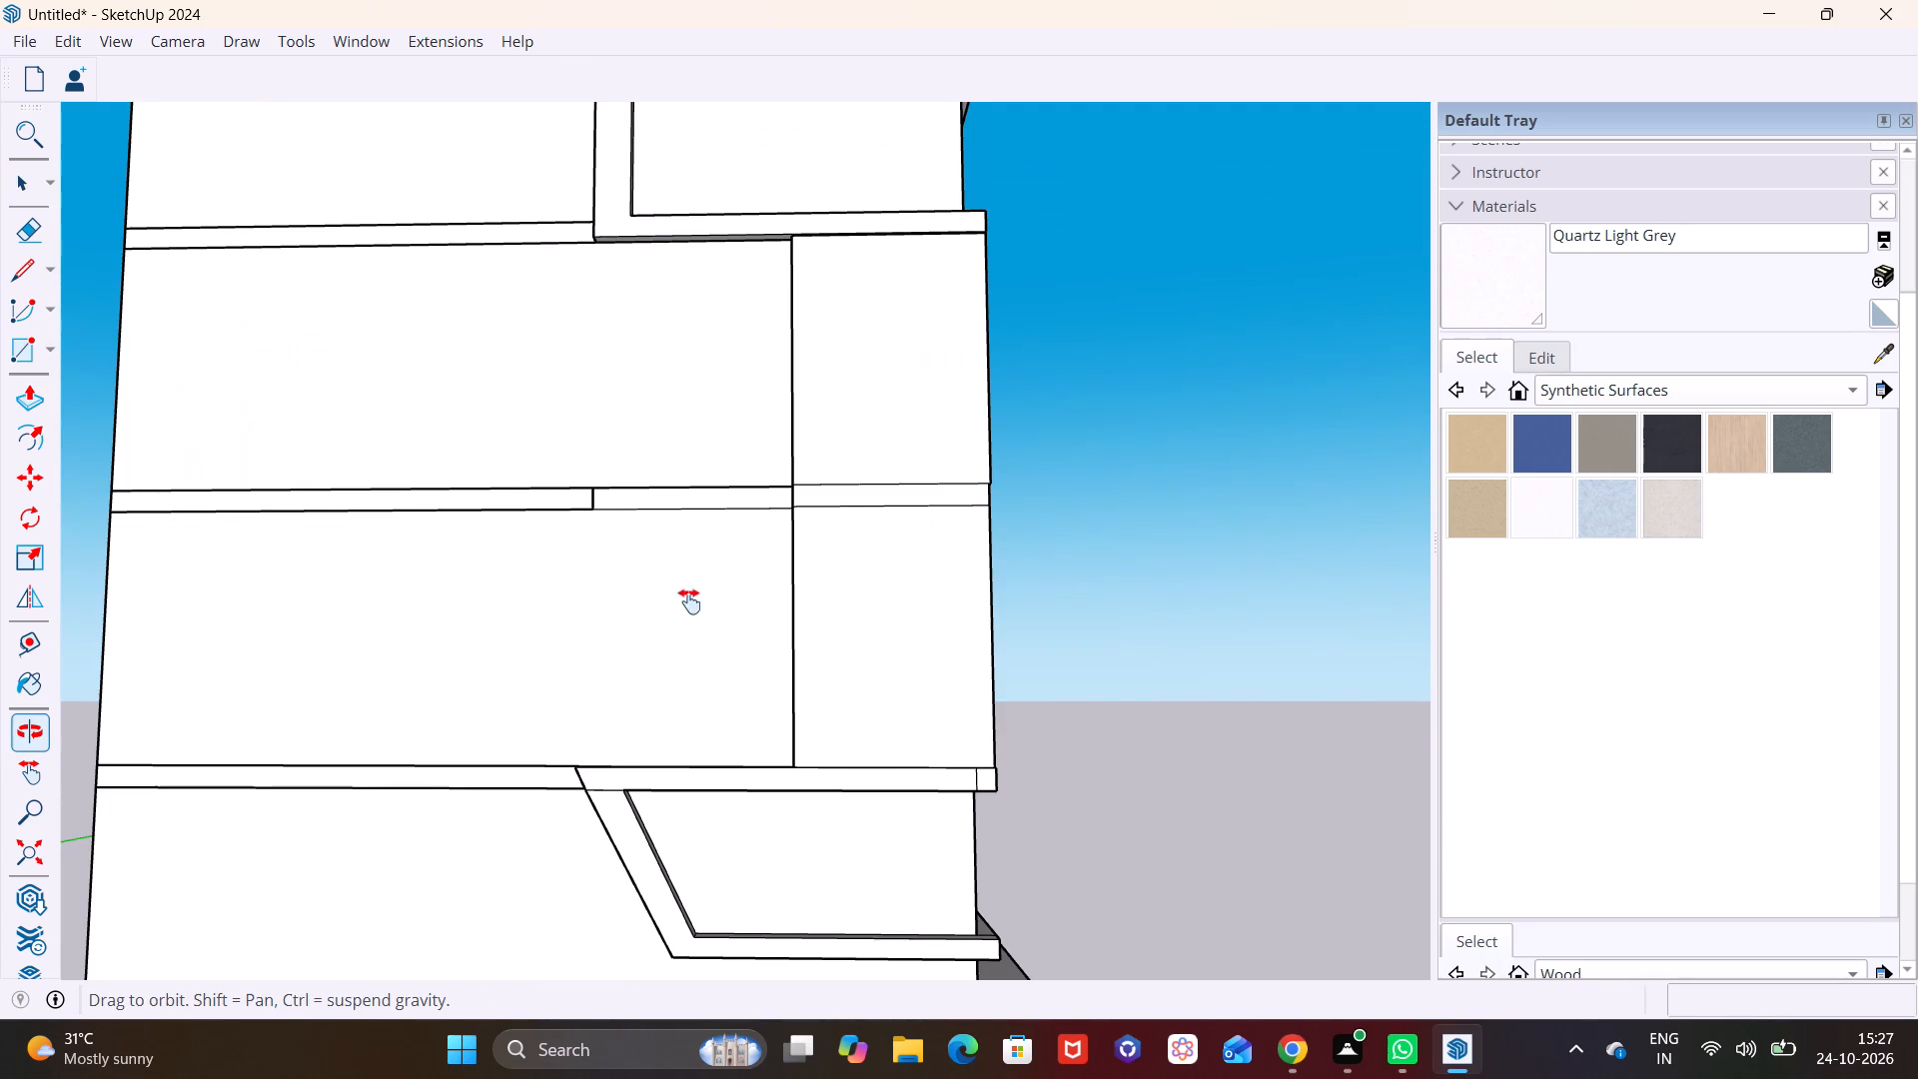
{"action": "middle_click_drag", "start_coordinate": [689, 601], "coordinate": [673, 695], "text": "shift"}
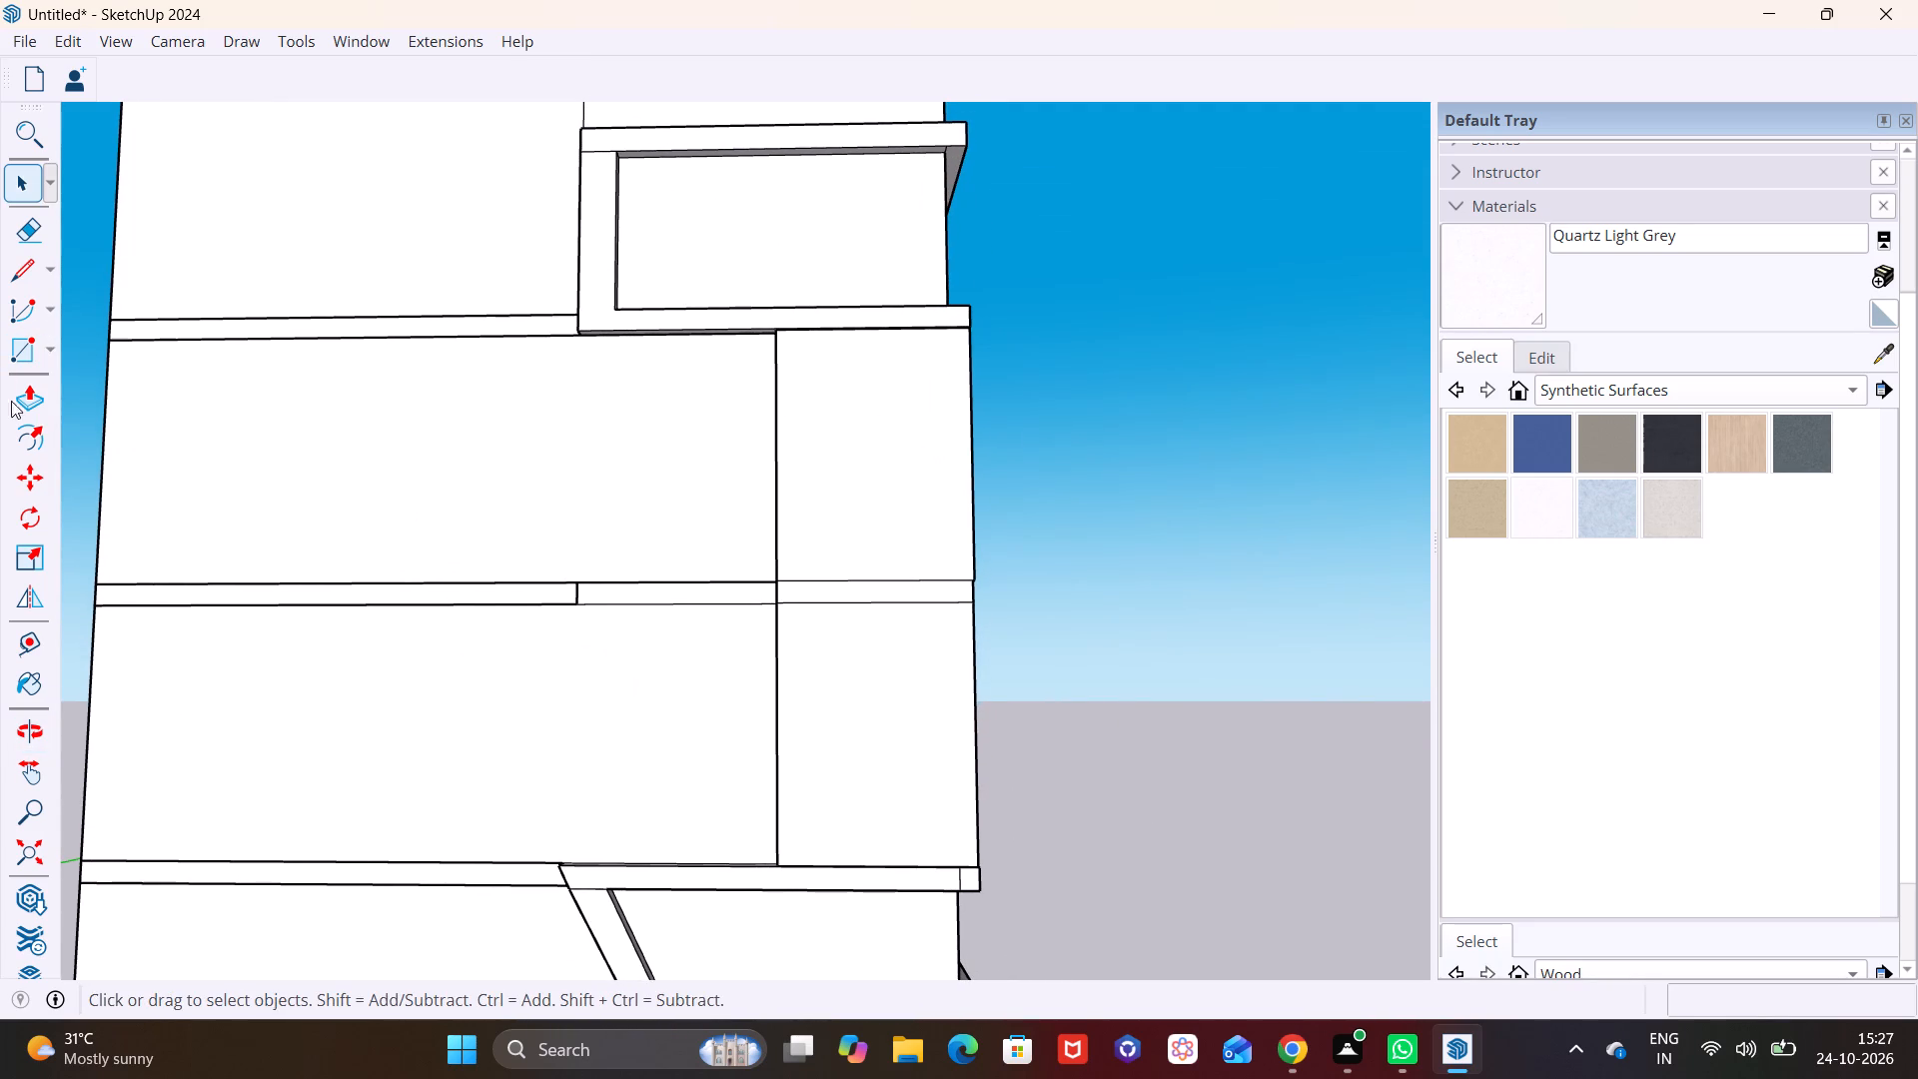
{"action": "left_click", "coordinate": [52, 351]}
{"action": "left_click", "coordinate": [59, 387]}
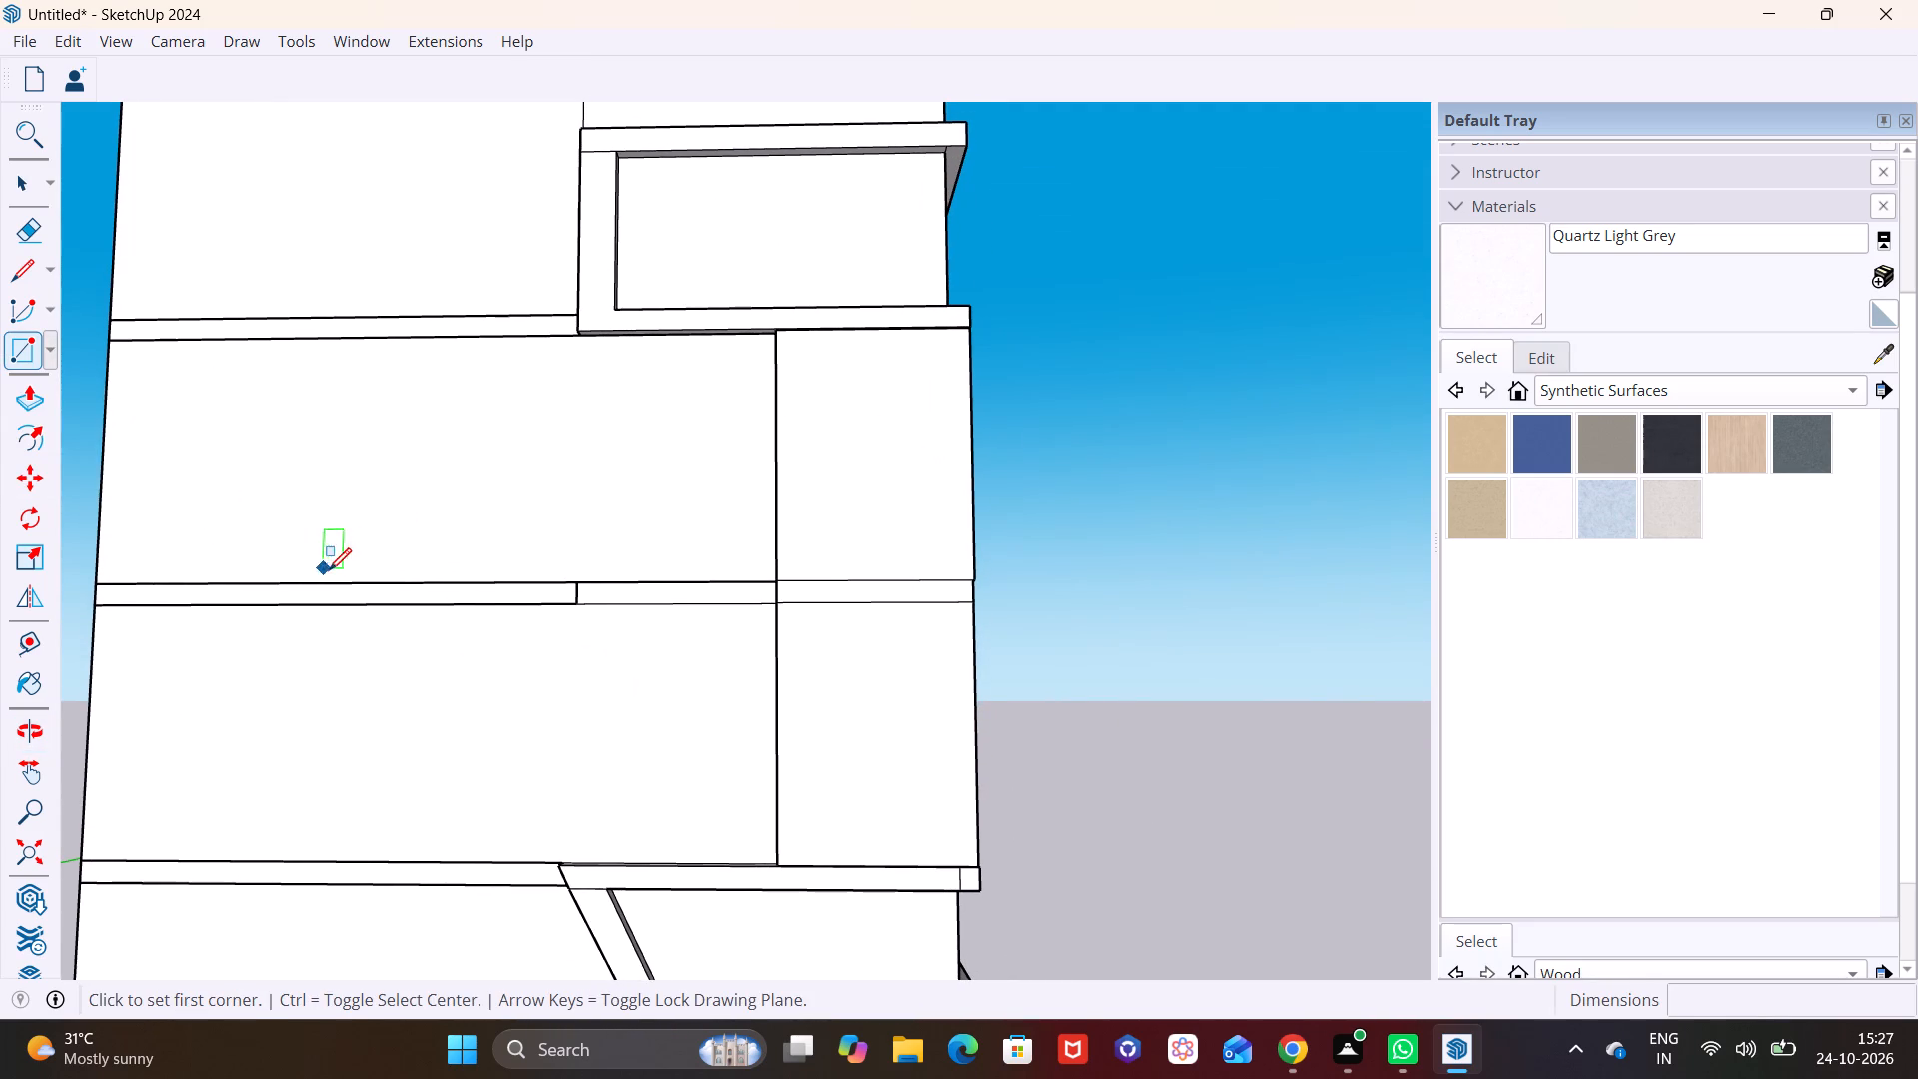
{"action": "middle_click_drag", "start_coordinate": [507, 570], "coordinate": [546, 496], "text": "shift"}
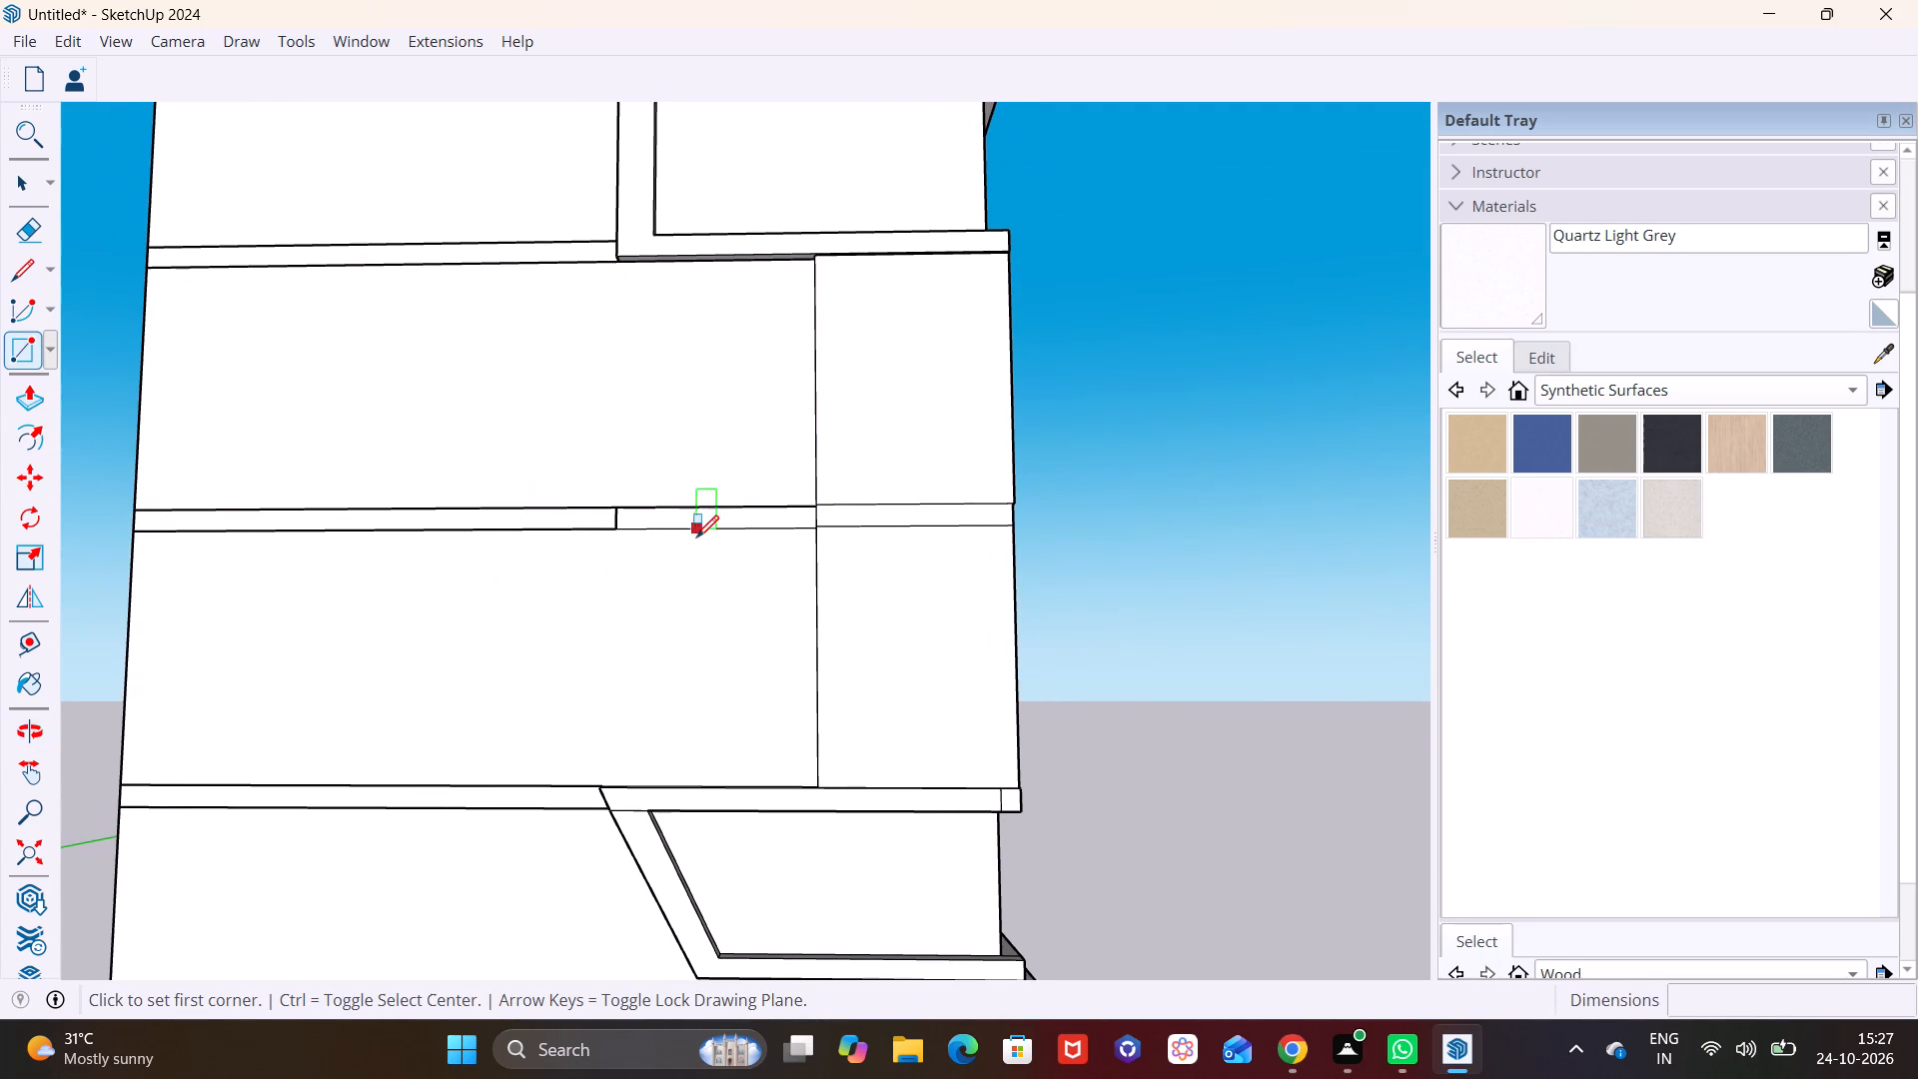
{"action": "left_click", "coordinate": [628, 366]}
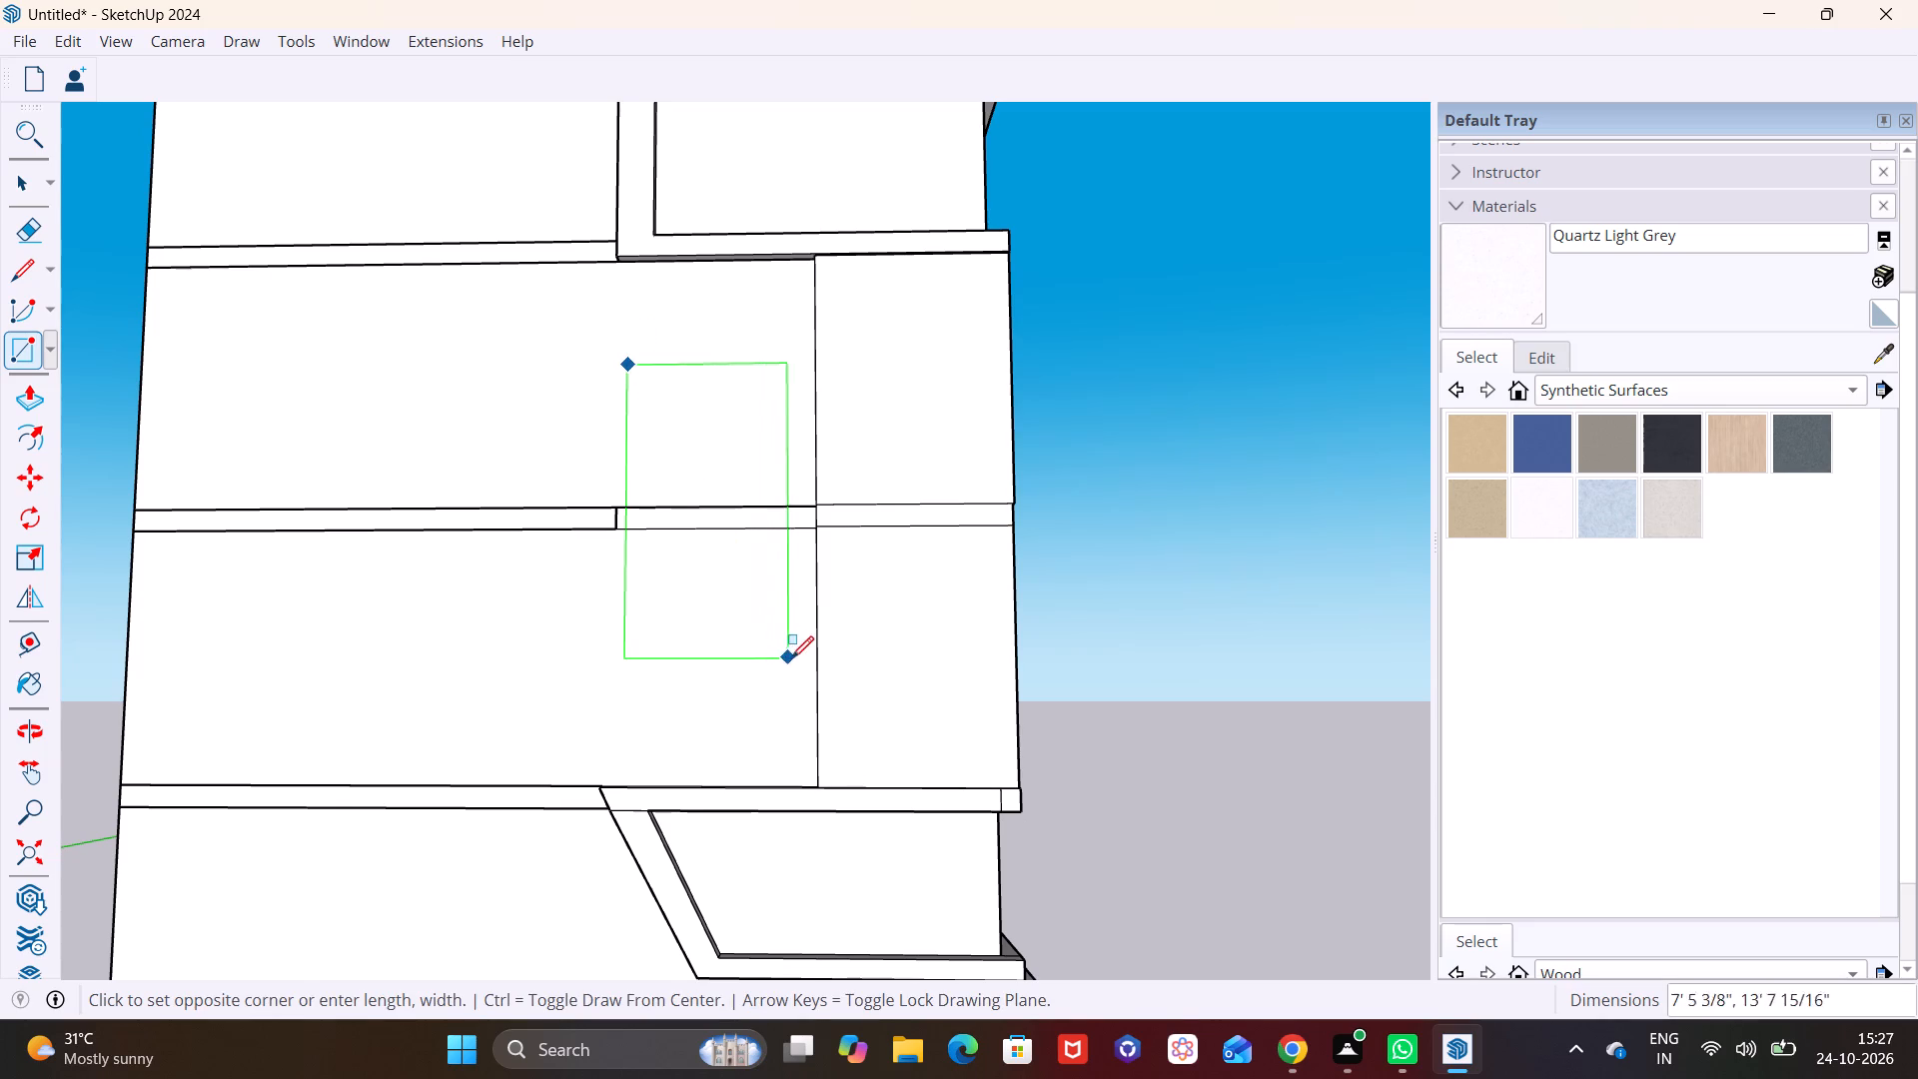
{"action": "middle_click_drag", "start_coordinate": [801, 681], "coordinate": [956, 705]}
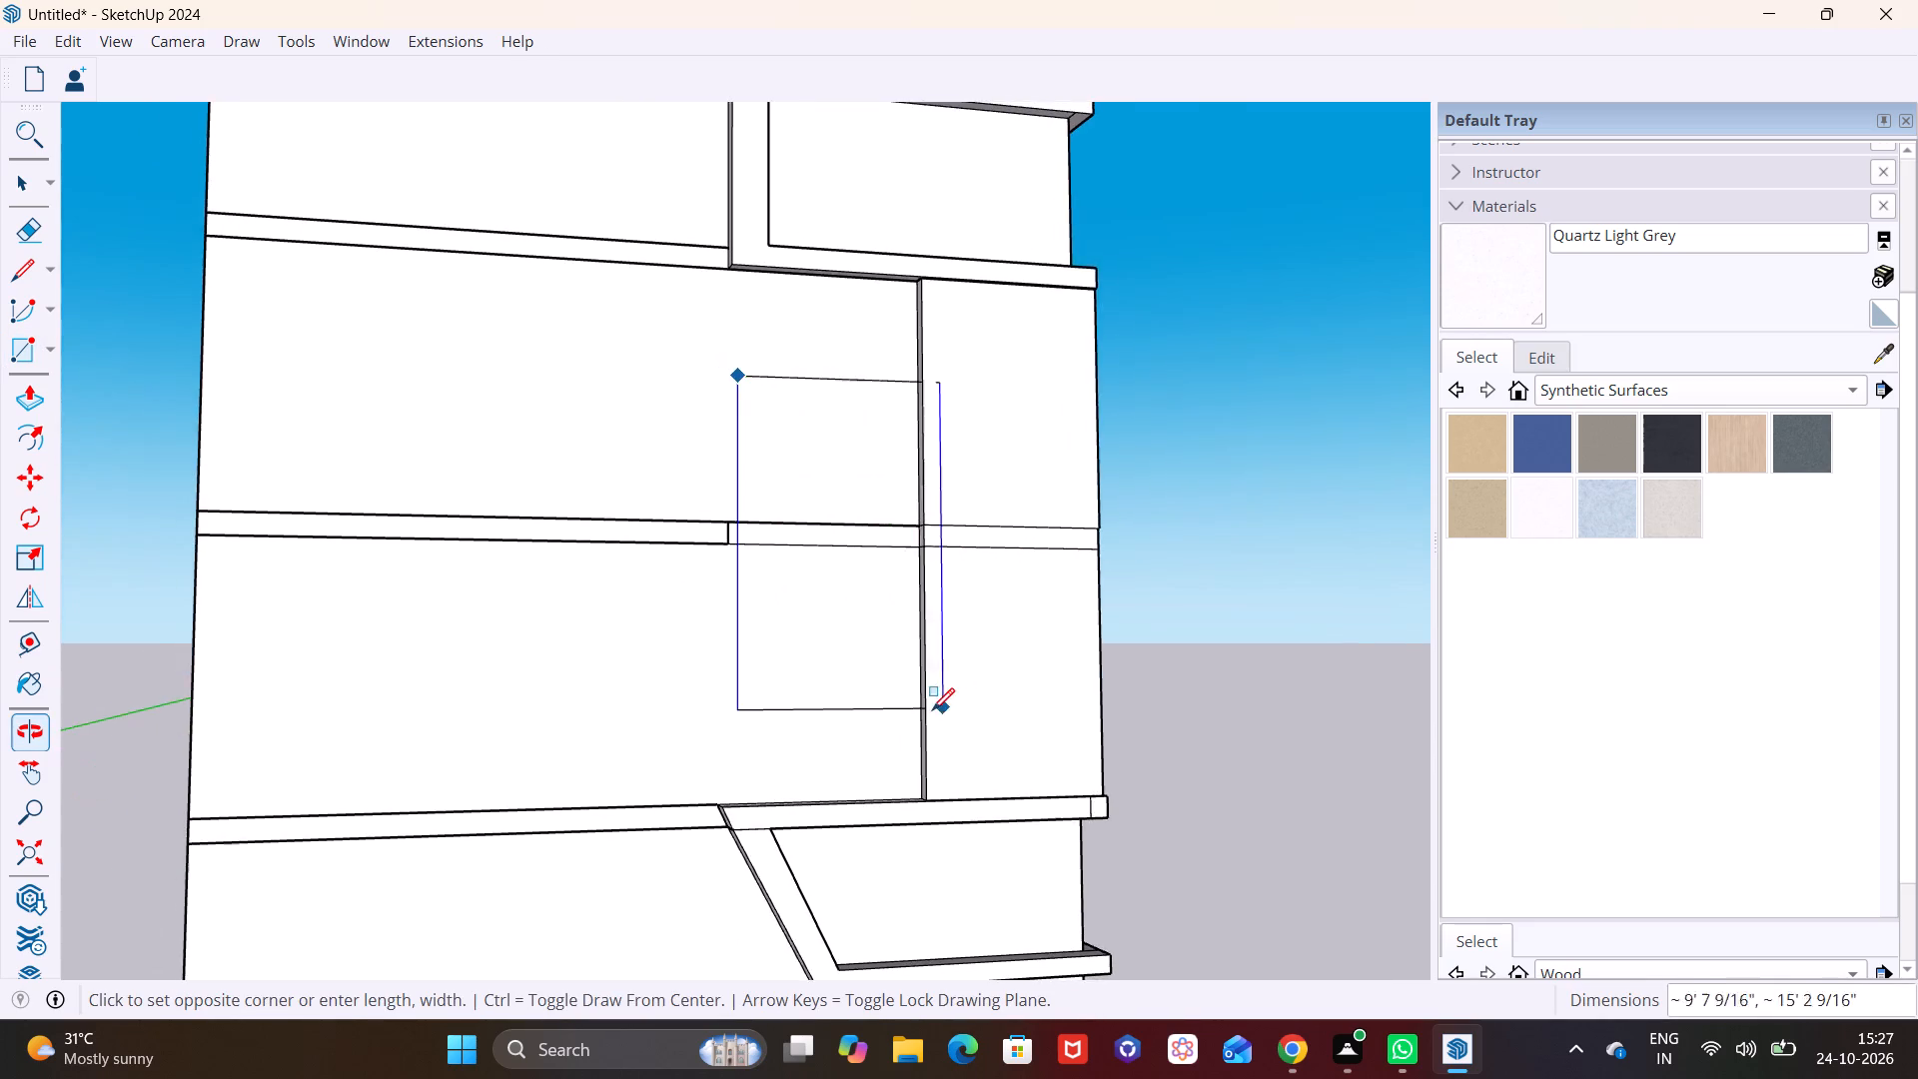
{"action": "scroll", "coordinate": [929, 710], "scroll_direction": "up", "scroll_amount": 6}
{"action": "left_click", "coordinate": [910, 708]}
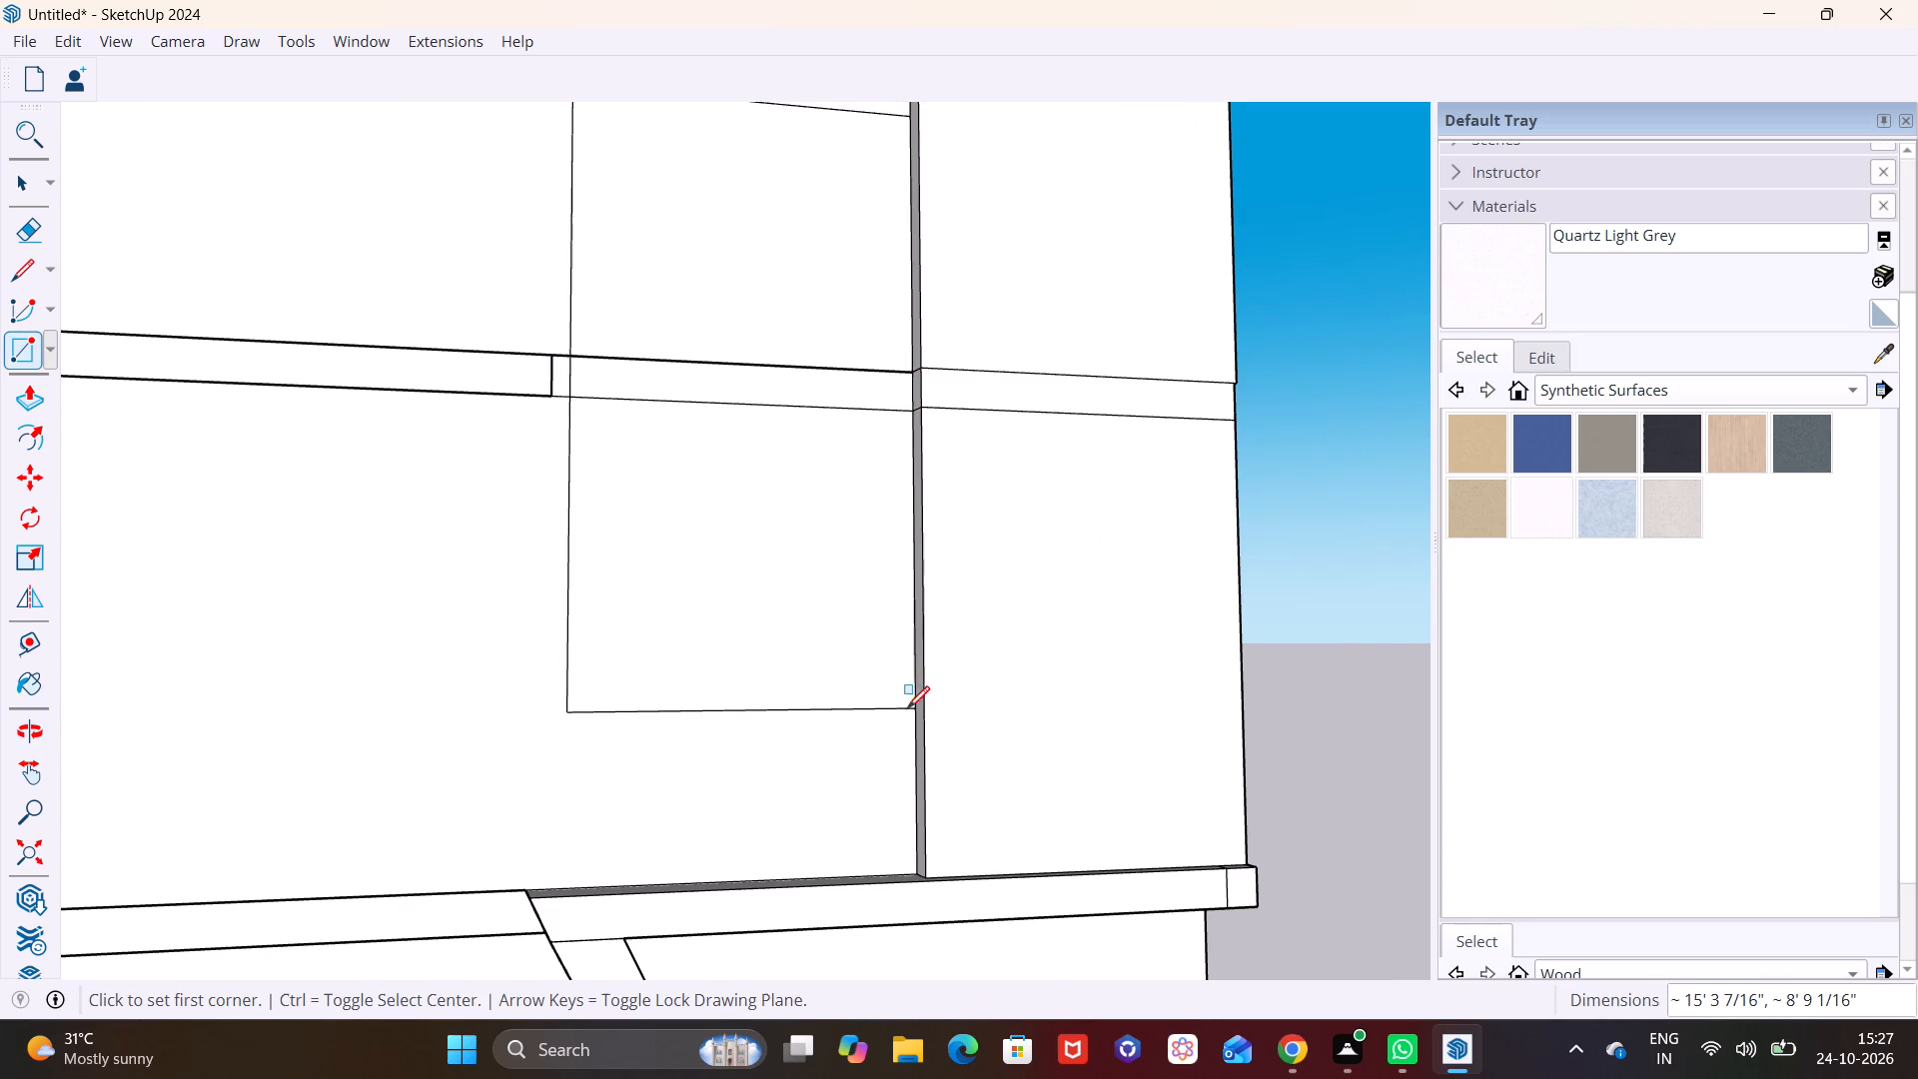
{"action": "scroll", "coordinate": [788, 610], "scroll_direction": "down", "scroll_amount": 12}
{"action": "middle_click_drag", "start_coordinate": [897, 604], "coordinate": [643, 629]}
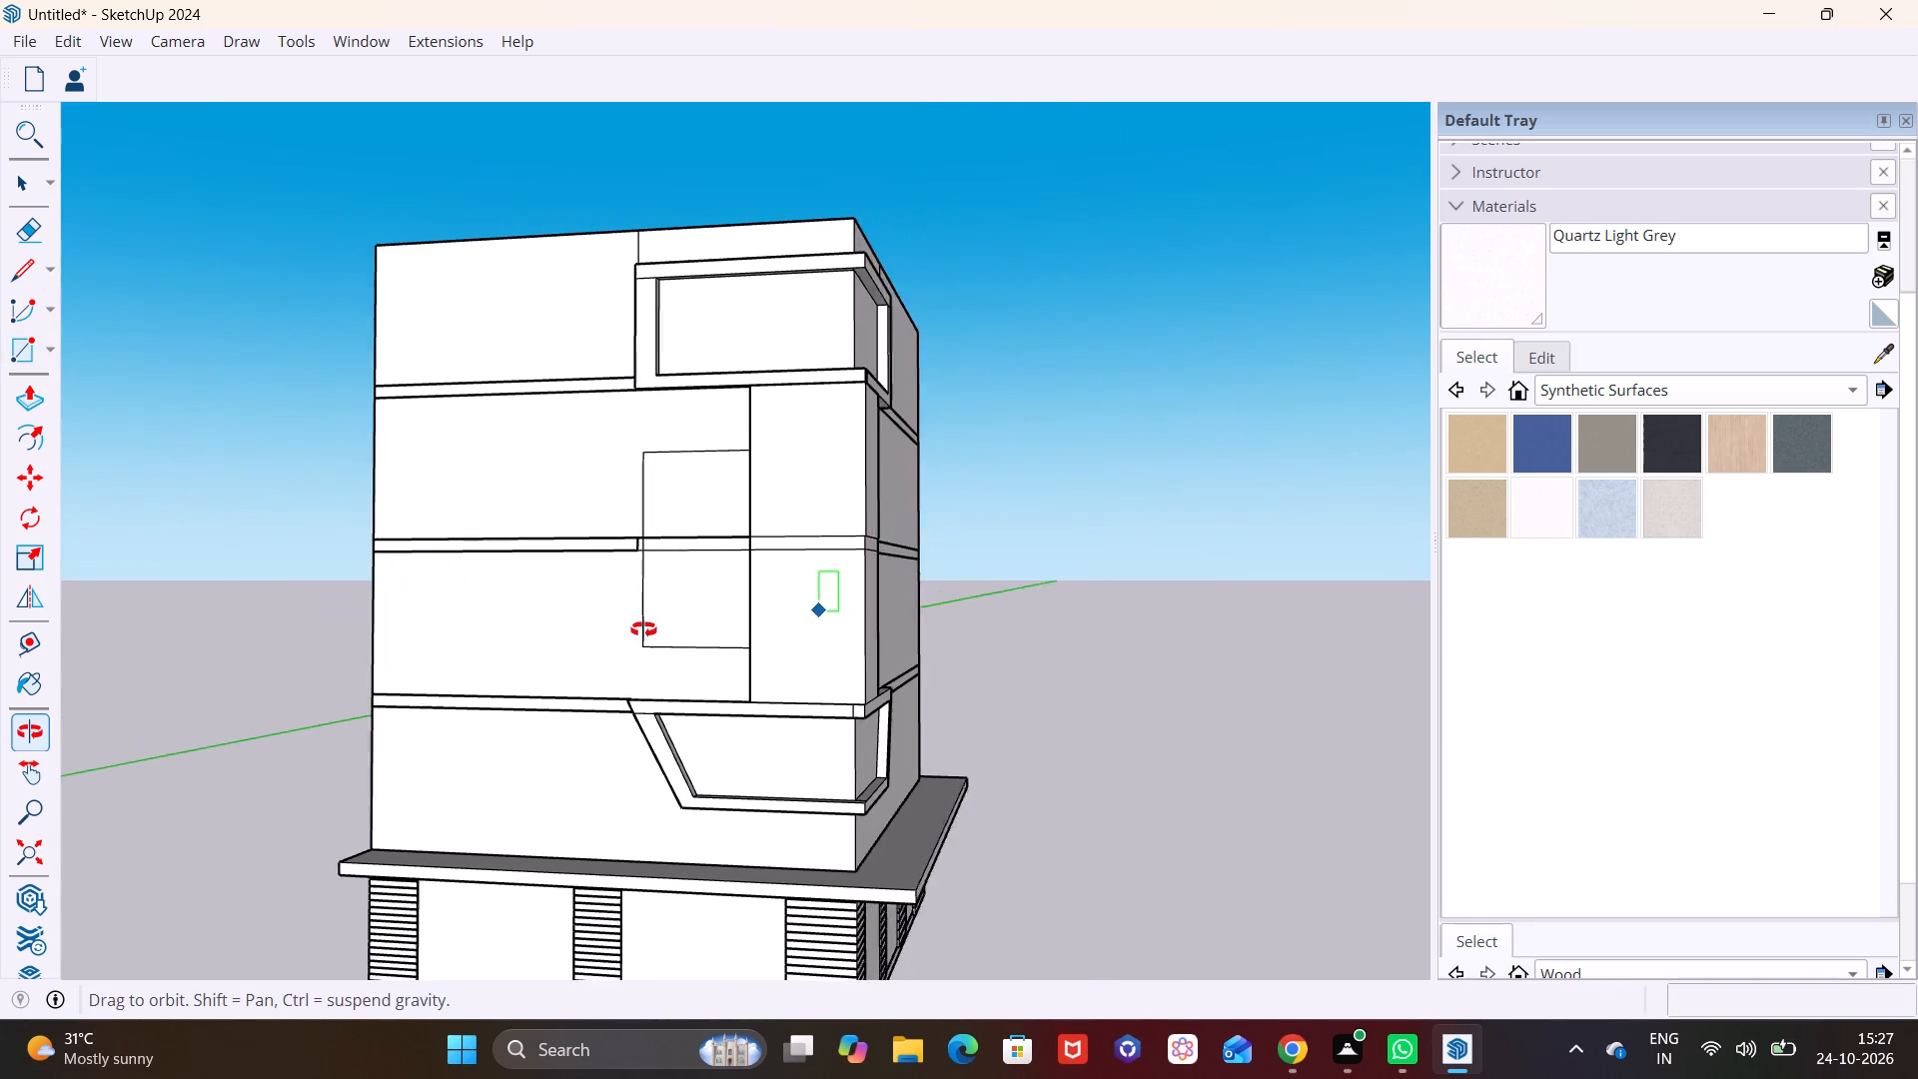
Undo the last rectangle and redraw it across the middle band, ending against the corner panel on the facade left of the corner.
{"action": "middle_click_drag", "start_coordinate": [643, 629], "coordinate": [621, 633]}
{"action": "scroll", "coordinate": [682, 540], "scroll_direction": "up", "scroll_amount": 2}
{"action": "key", "text": "ctrl+z"}
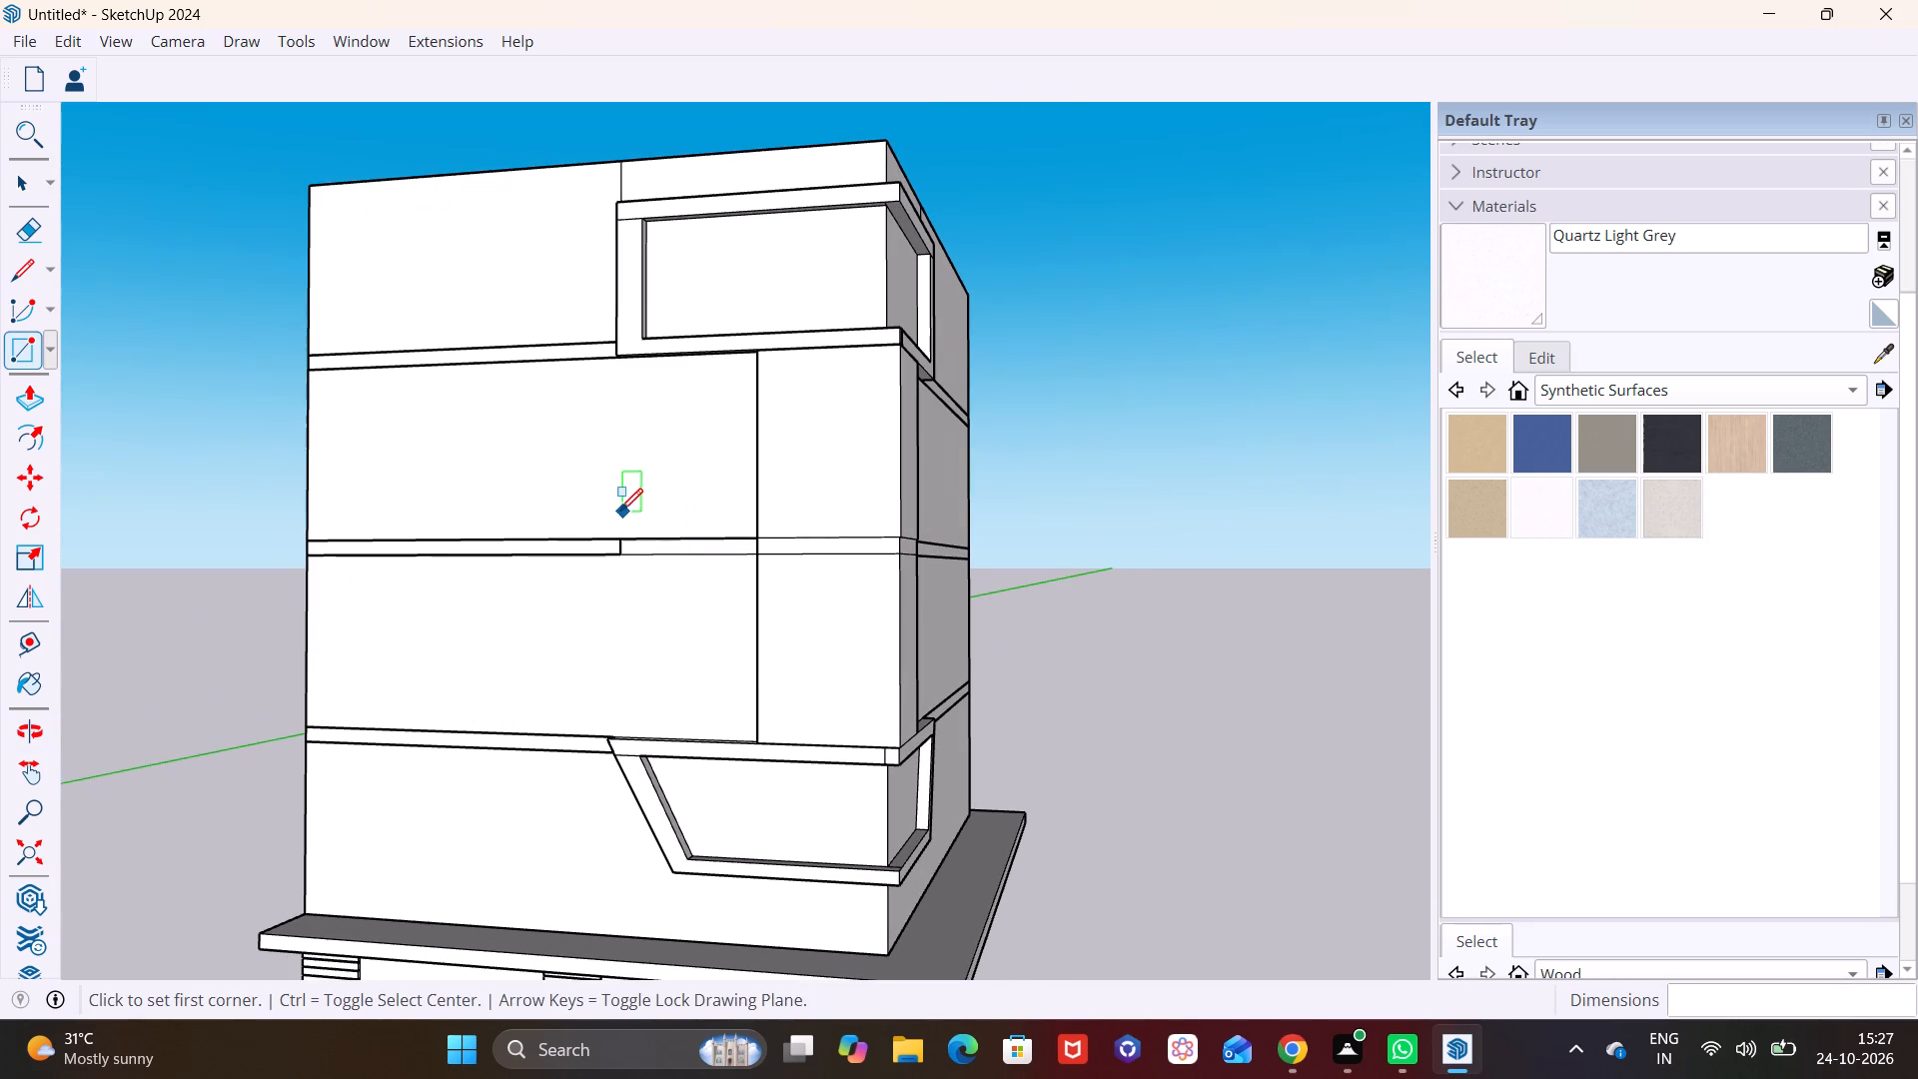
{"action": "left_click", "coordinate": [631, 433]}
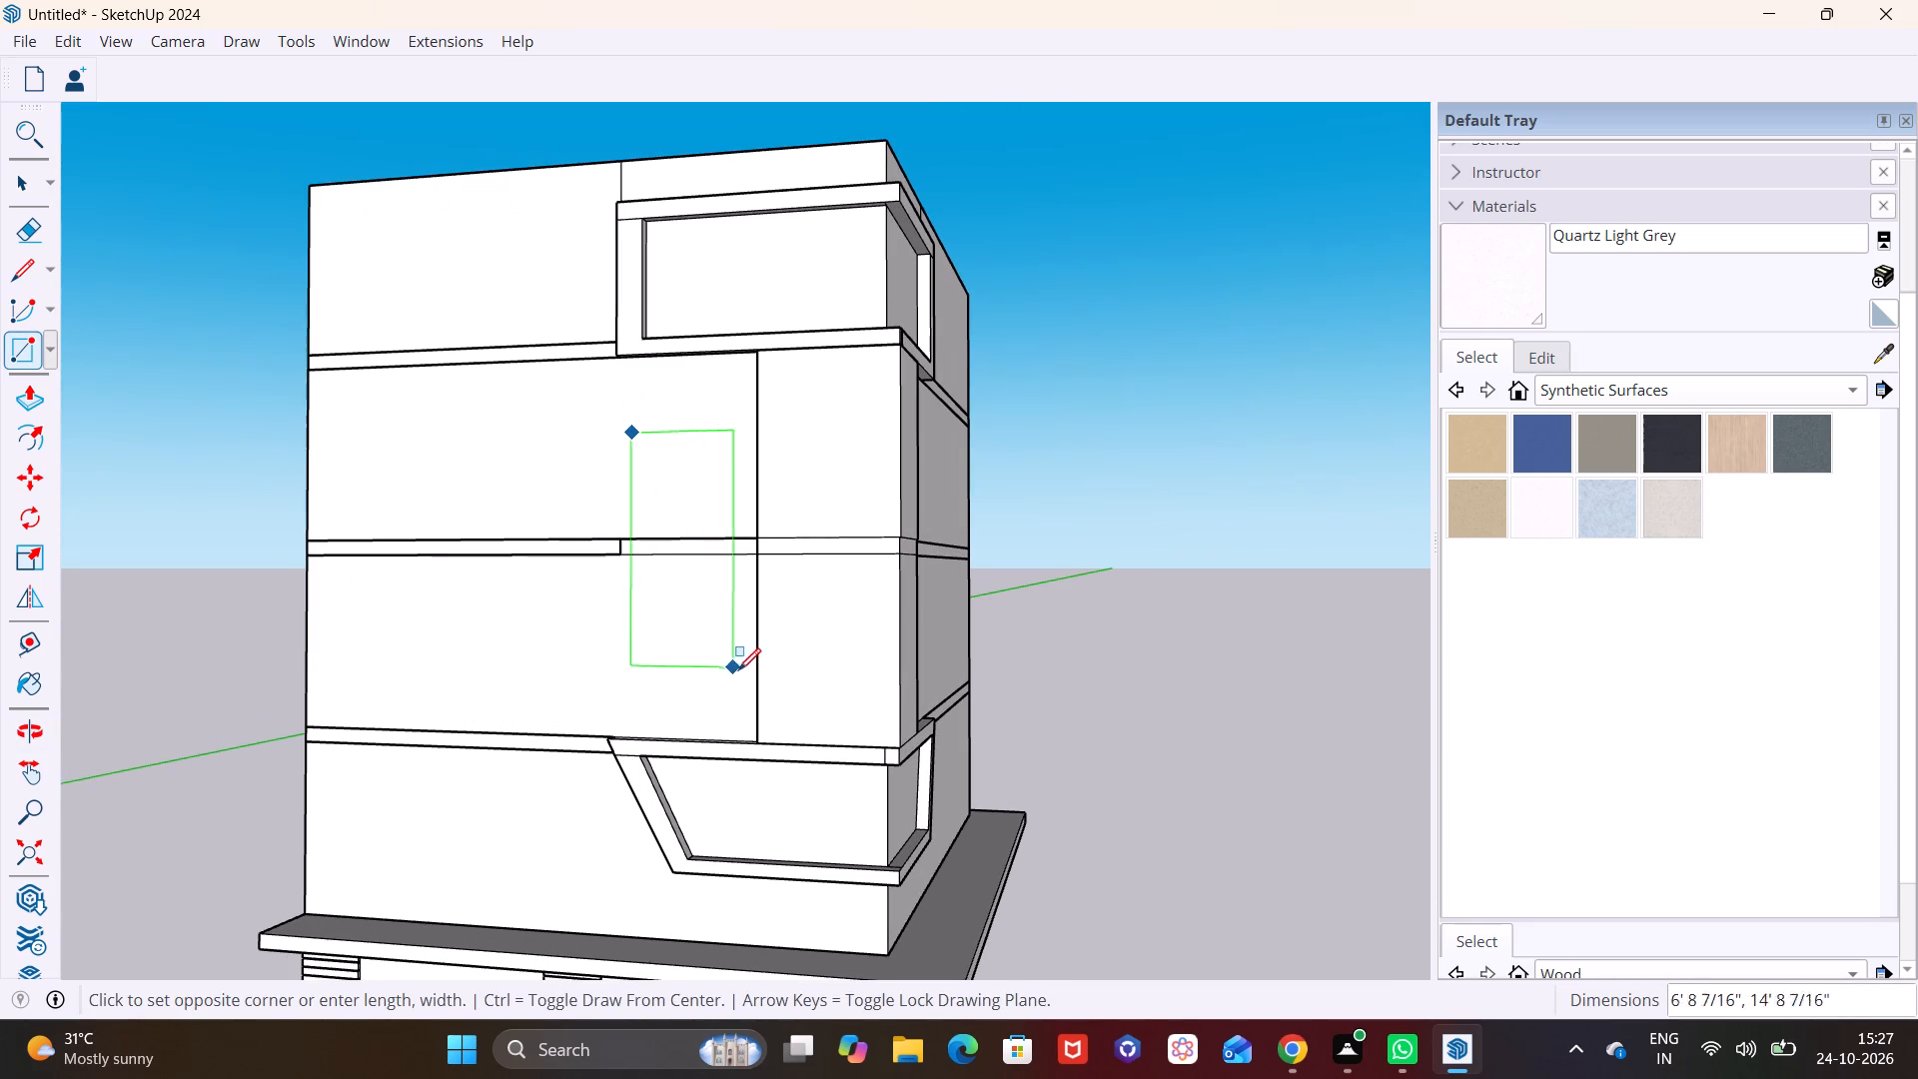
{"action": "middle_click_drag", "start_coordinate": [761, 685], "coordinate": [1041, 712]}
{"action": "scroll", "coordinate": [943, 686], "scroll_direction": "up", "scroll_amount": 7}
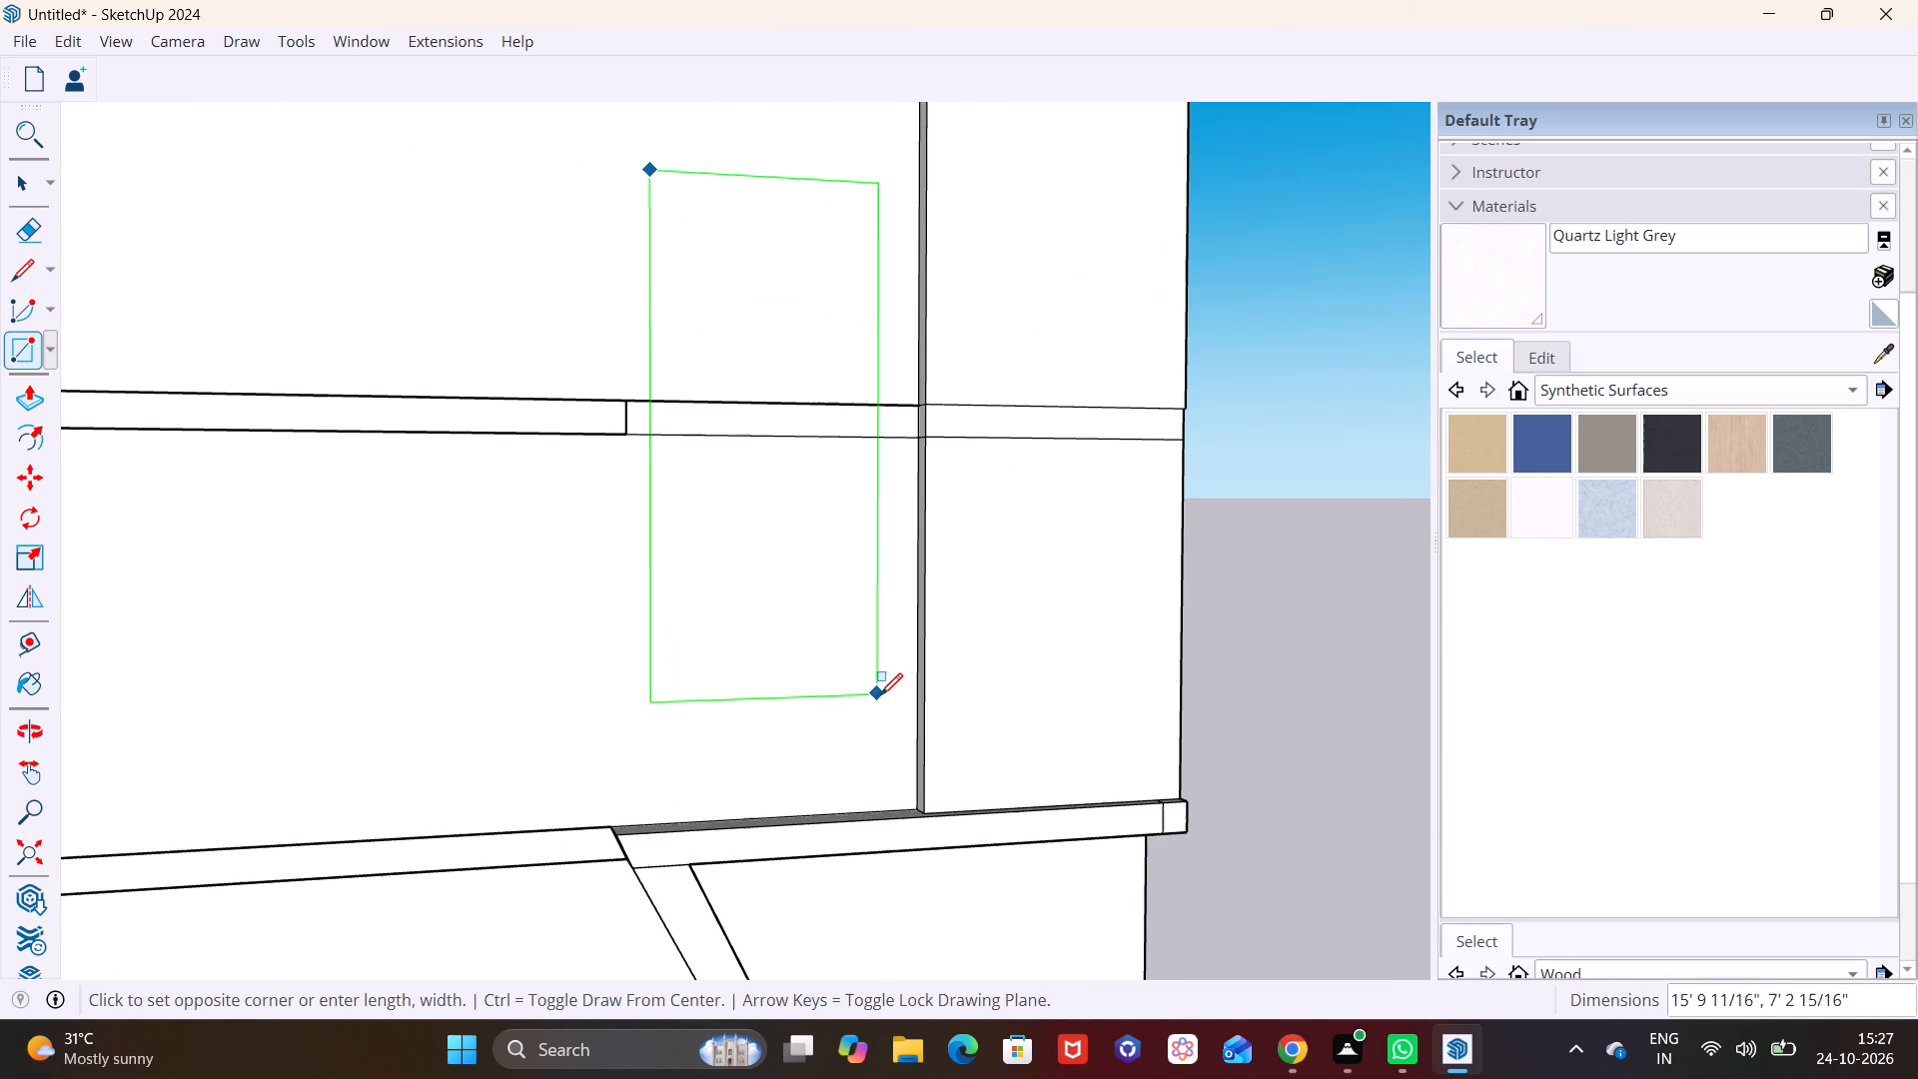
{"action": "left_click", "coordinate": [912, 656]}
Draw a matching rectangle, about 15' by 8', across the middle band against the corner panel on the facade right of the corner.
{"action": "scroll", "coordinate": [993, 582], "scroll_direction": "down", "scroll_amount": 4}
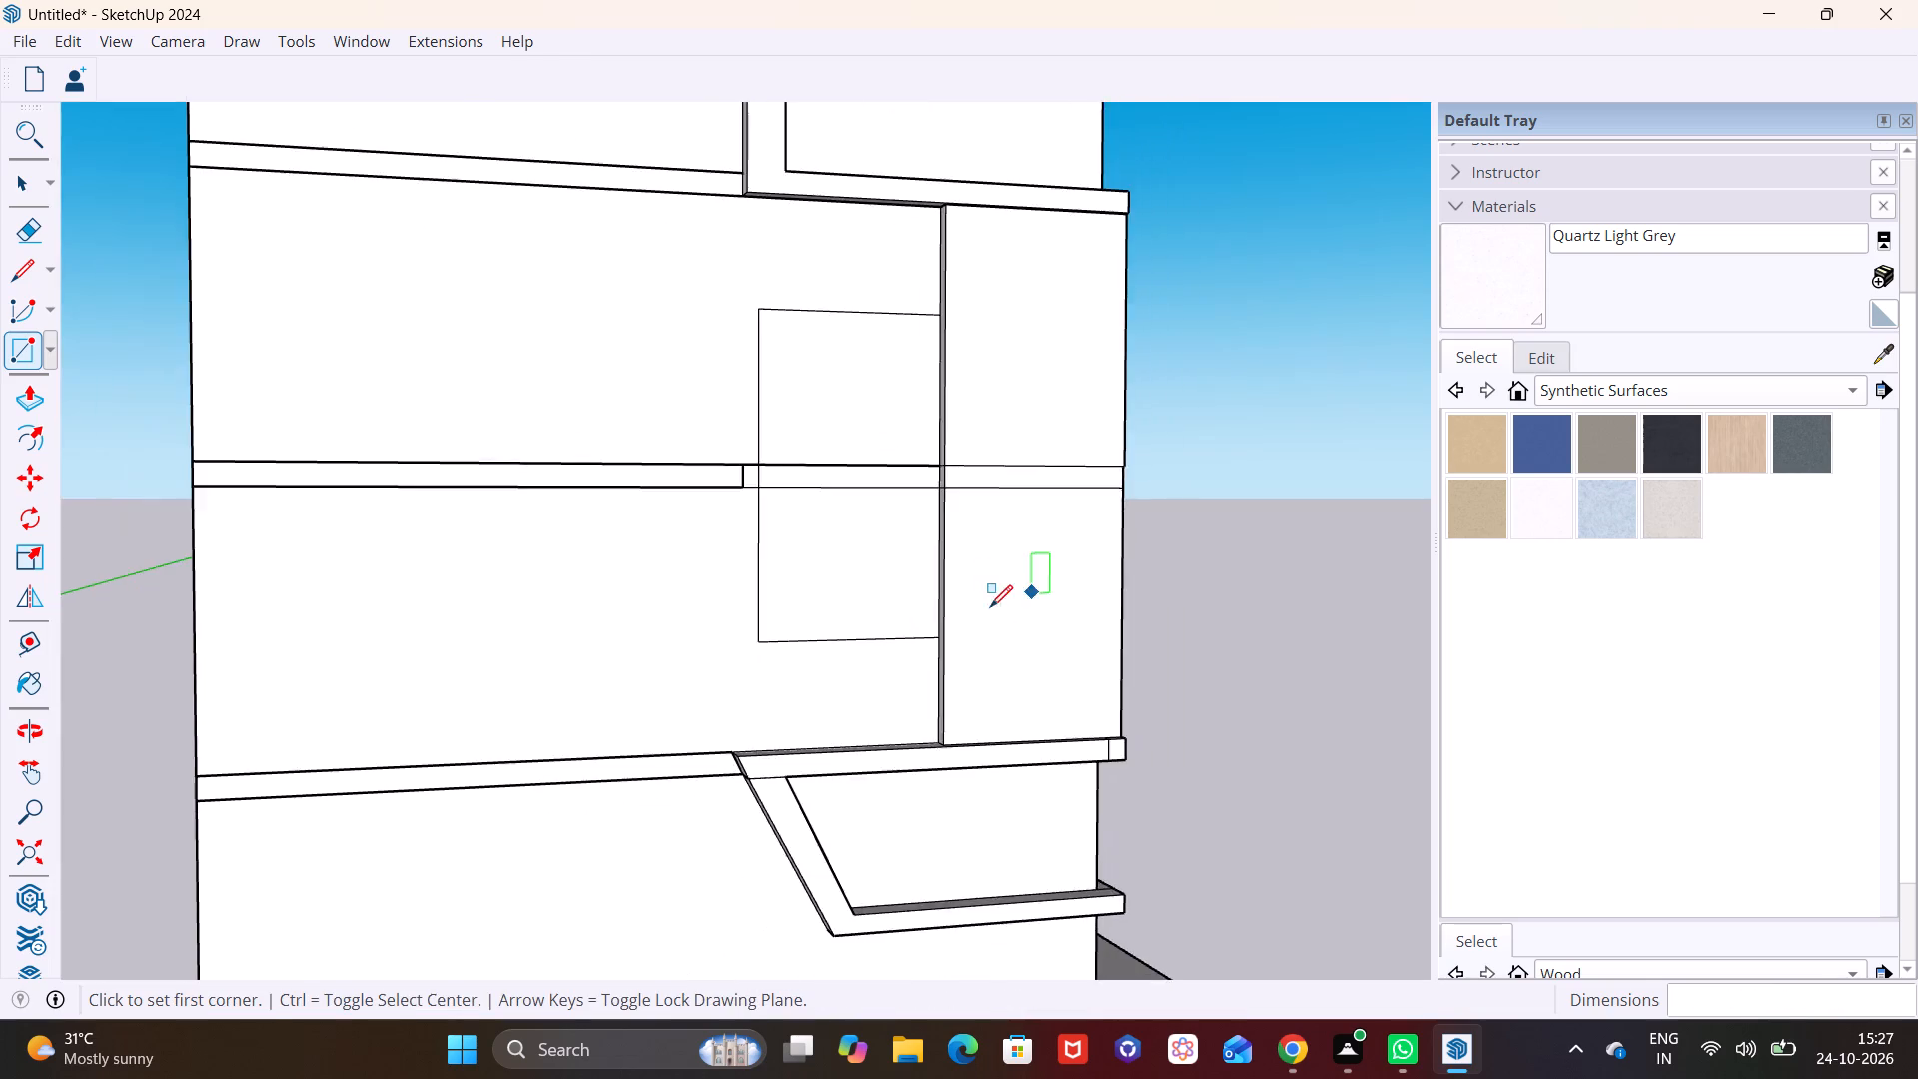
{"action": "middle_click_drag", "start_coordinate": [976, 611], "coordinate": [411, 597]}
{"action": "middle_click_drag", "start_coordinate": [593, 448], "coordinate": [793, 512]}
{"action": "middle_click_drag", "start_coordinate": [750, 536], "coordinate": [409, 550]}
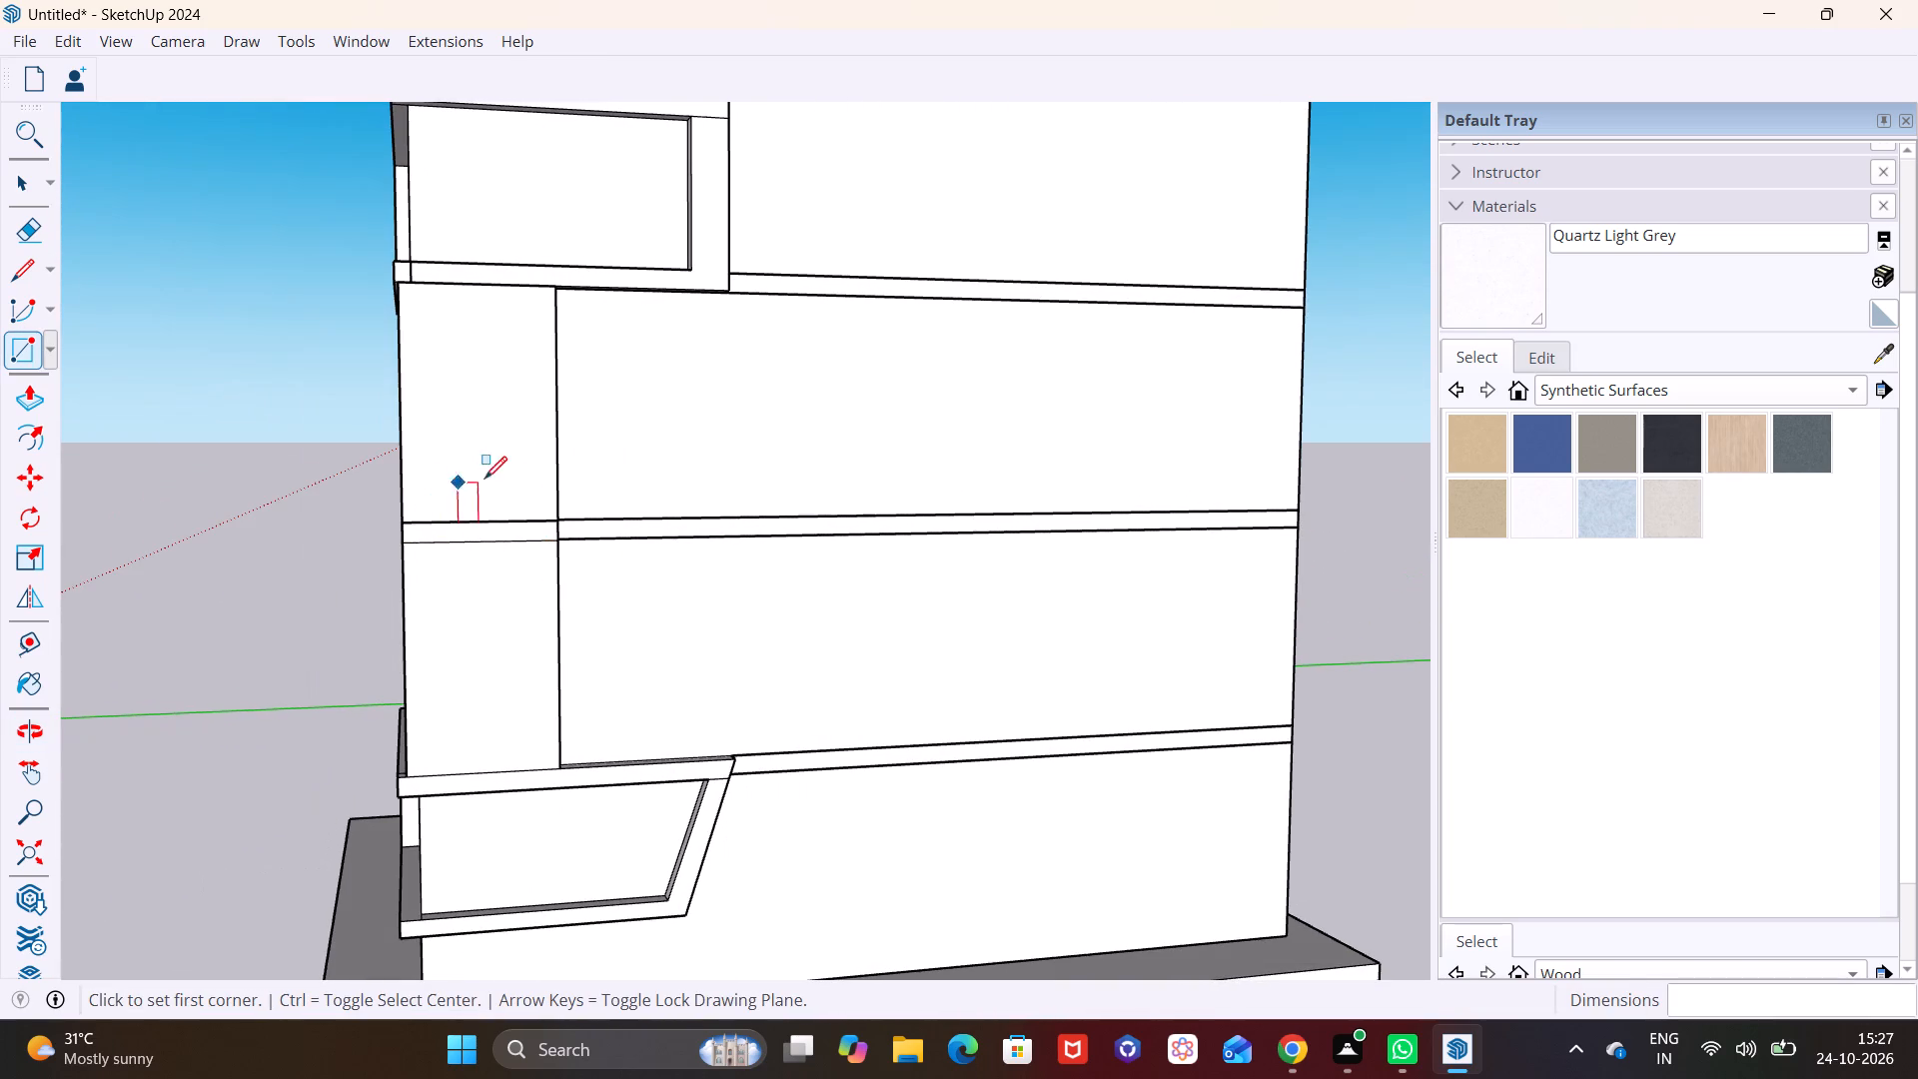
{"action": "scroll", "coordinate": [570, 397], "scroll_direction": "up", "scroll_amount": 3}
{"action": "middle_click_drag", "start_coordinate": [563, 392], "coordinate": [337, 401]}
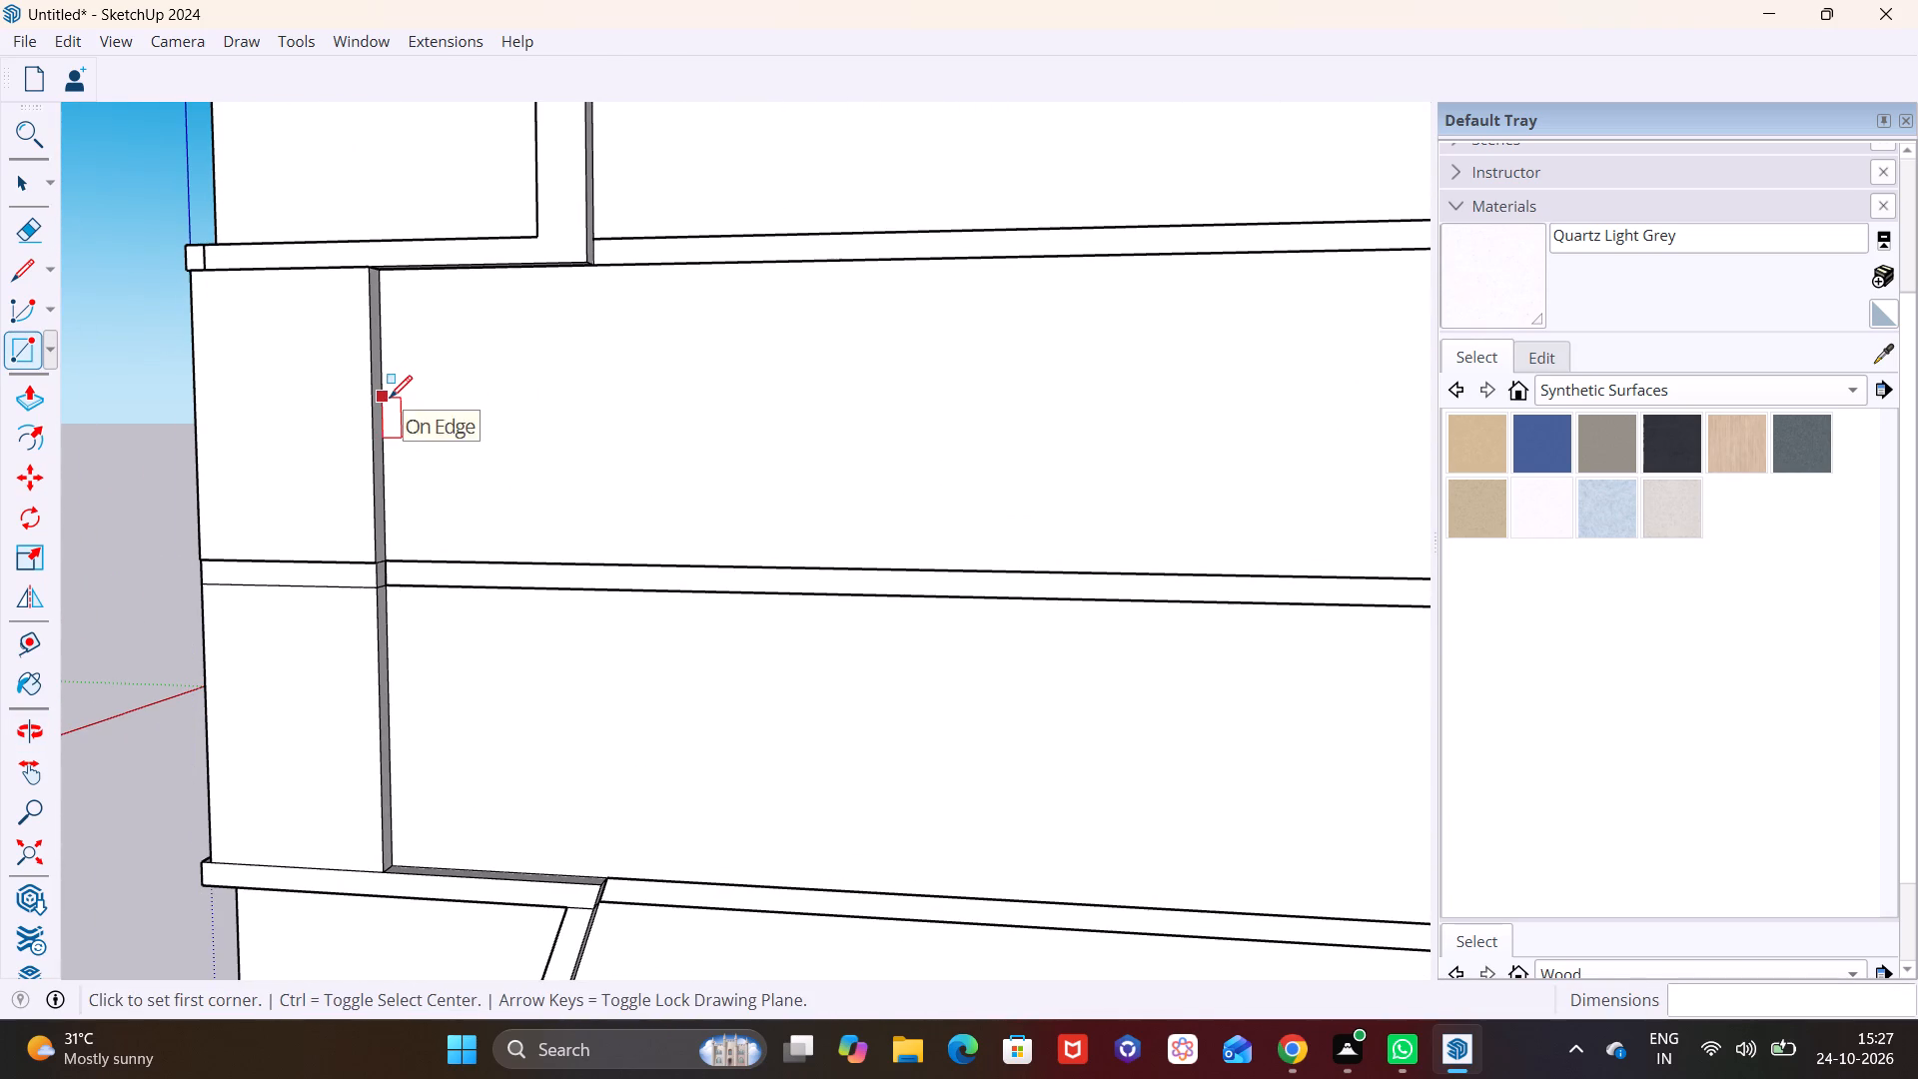
{"action": "left_click", "coordinate": [390, 398]}
{"action": "middle_click_drag", "start_coordinate": [579, 675], "coordinate": [798, 574]}
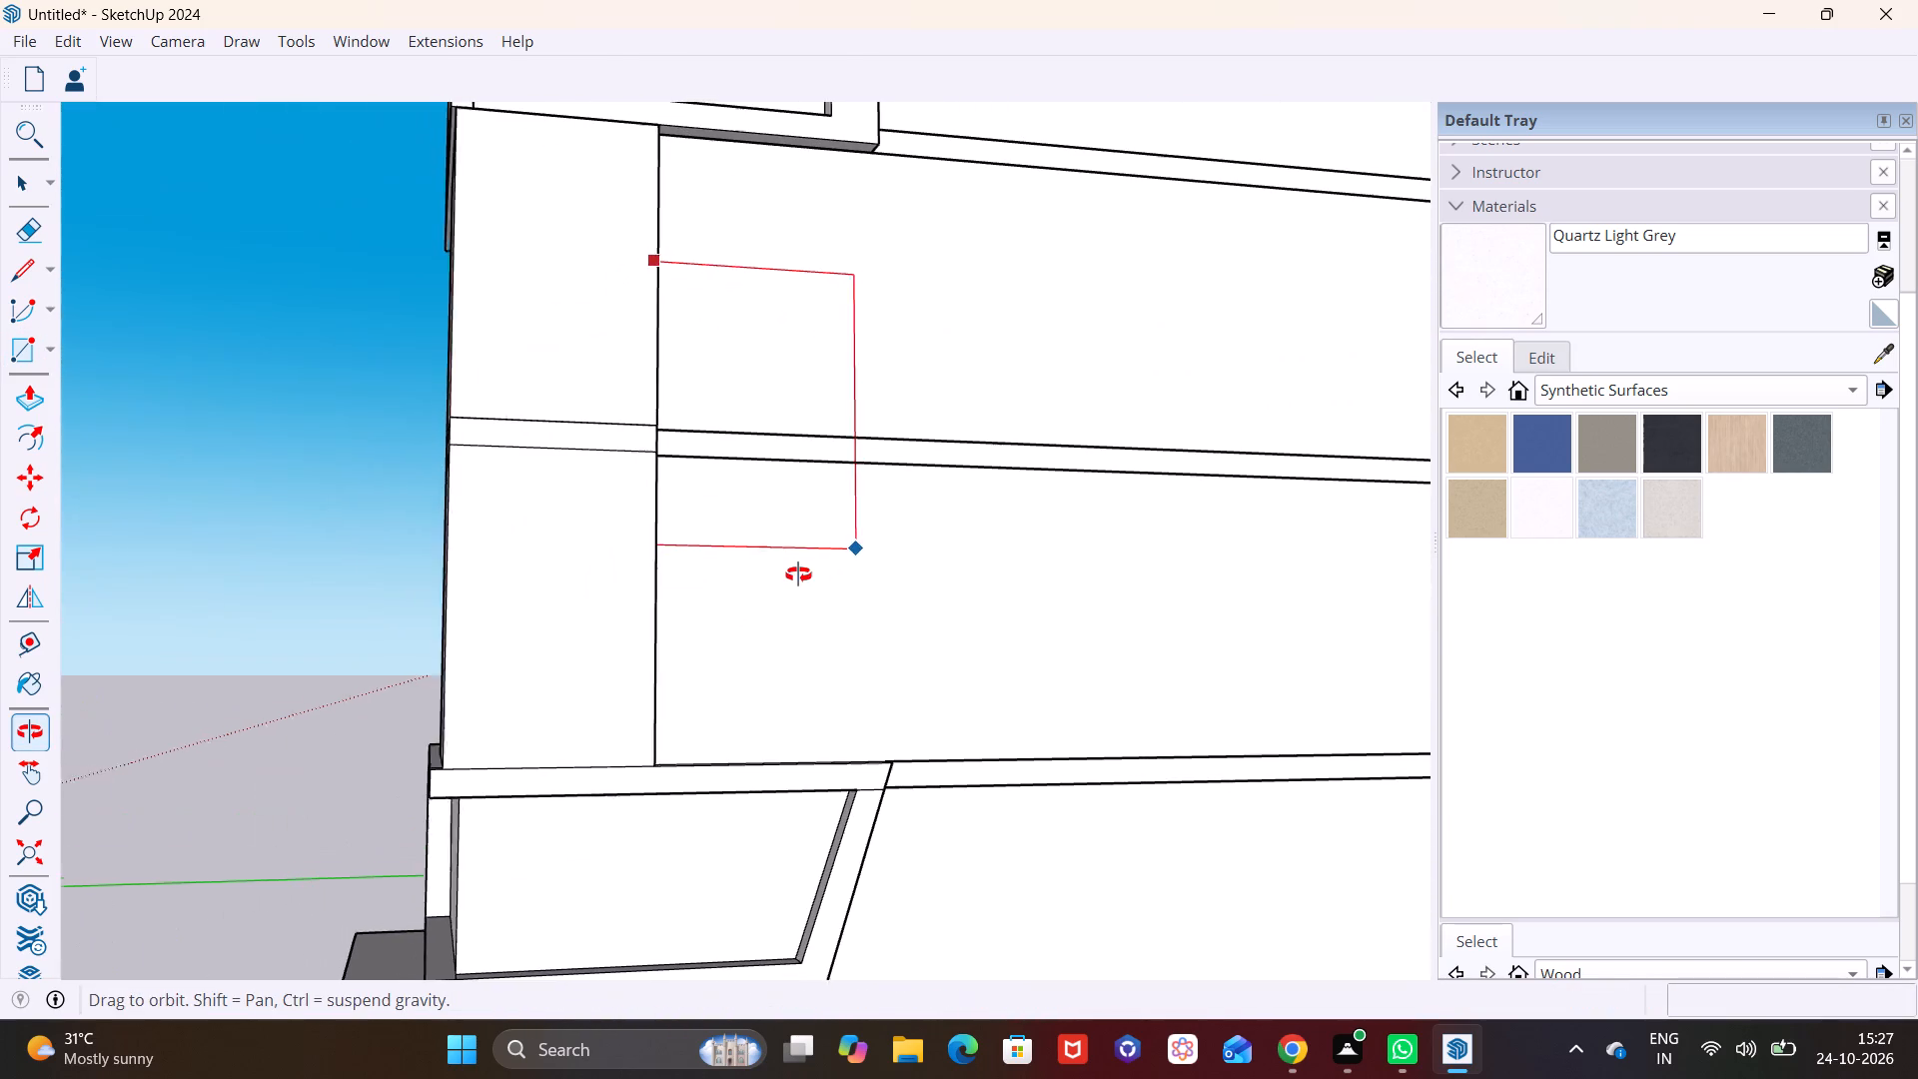
{"action": "middle_click_drag", "start_coordinate": [798, 574], "coordinate": [799, 573]}
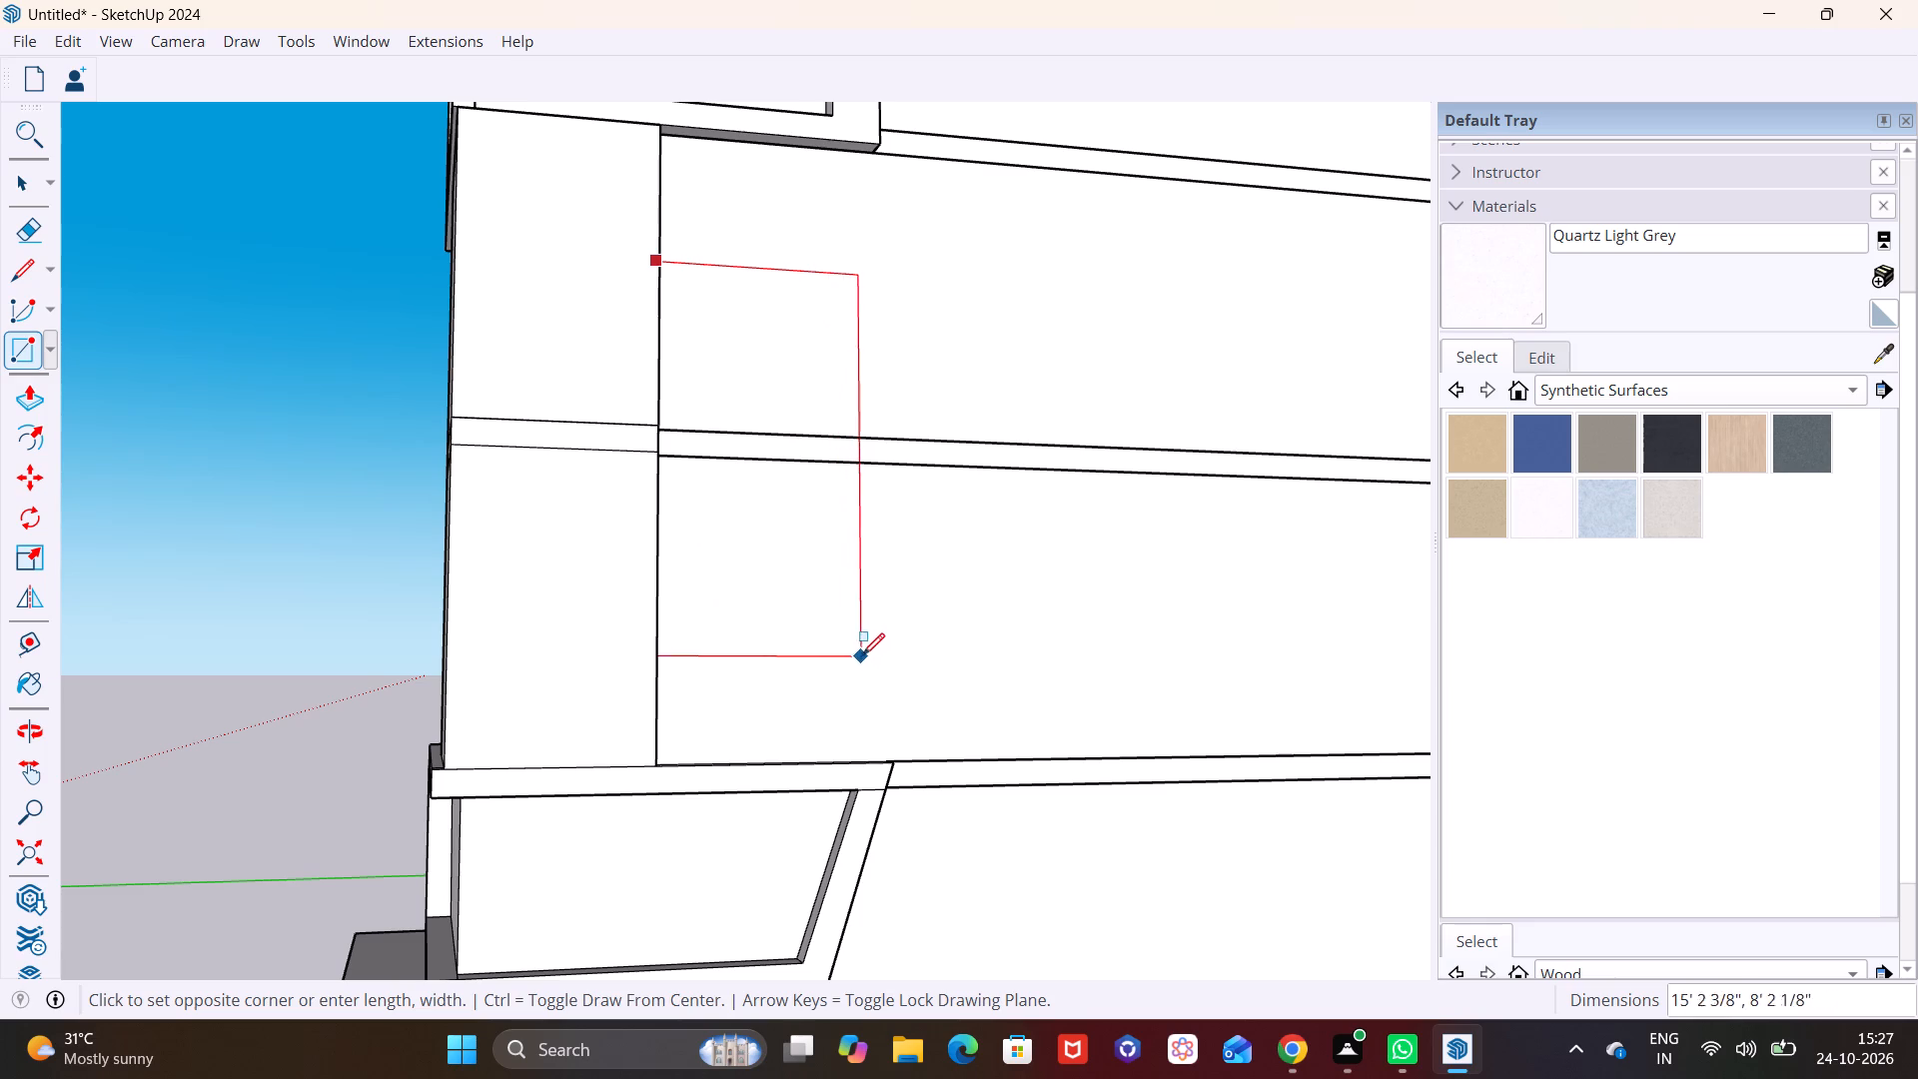
{"action": "left_click", "coordinate": [874, 664]}
Offset the rectangle's upper part, above the band on the left facade, inward by about 6 13/16".
{"action": "middle_click_drag", "start_coordinate": [727, 651], "coordinate": [1065, 706]}
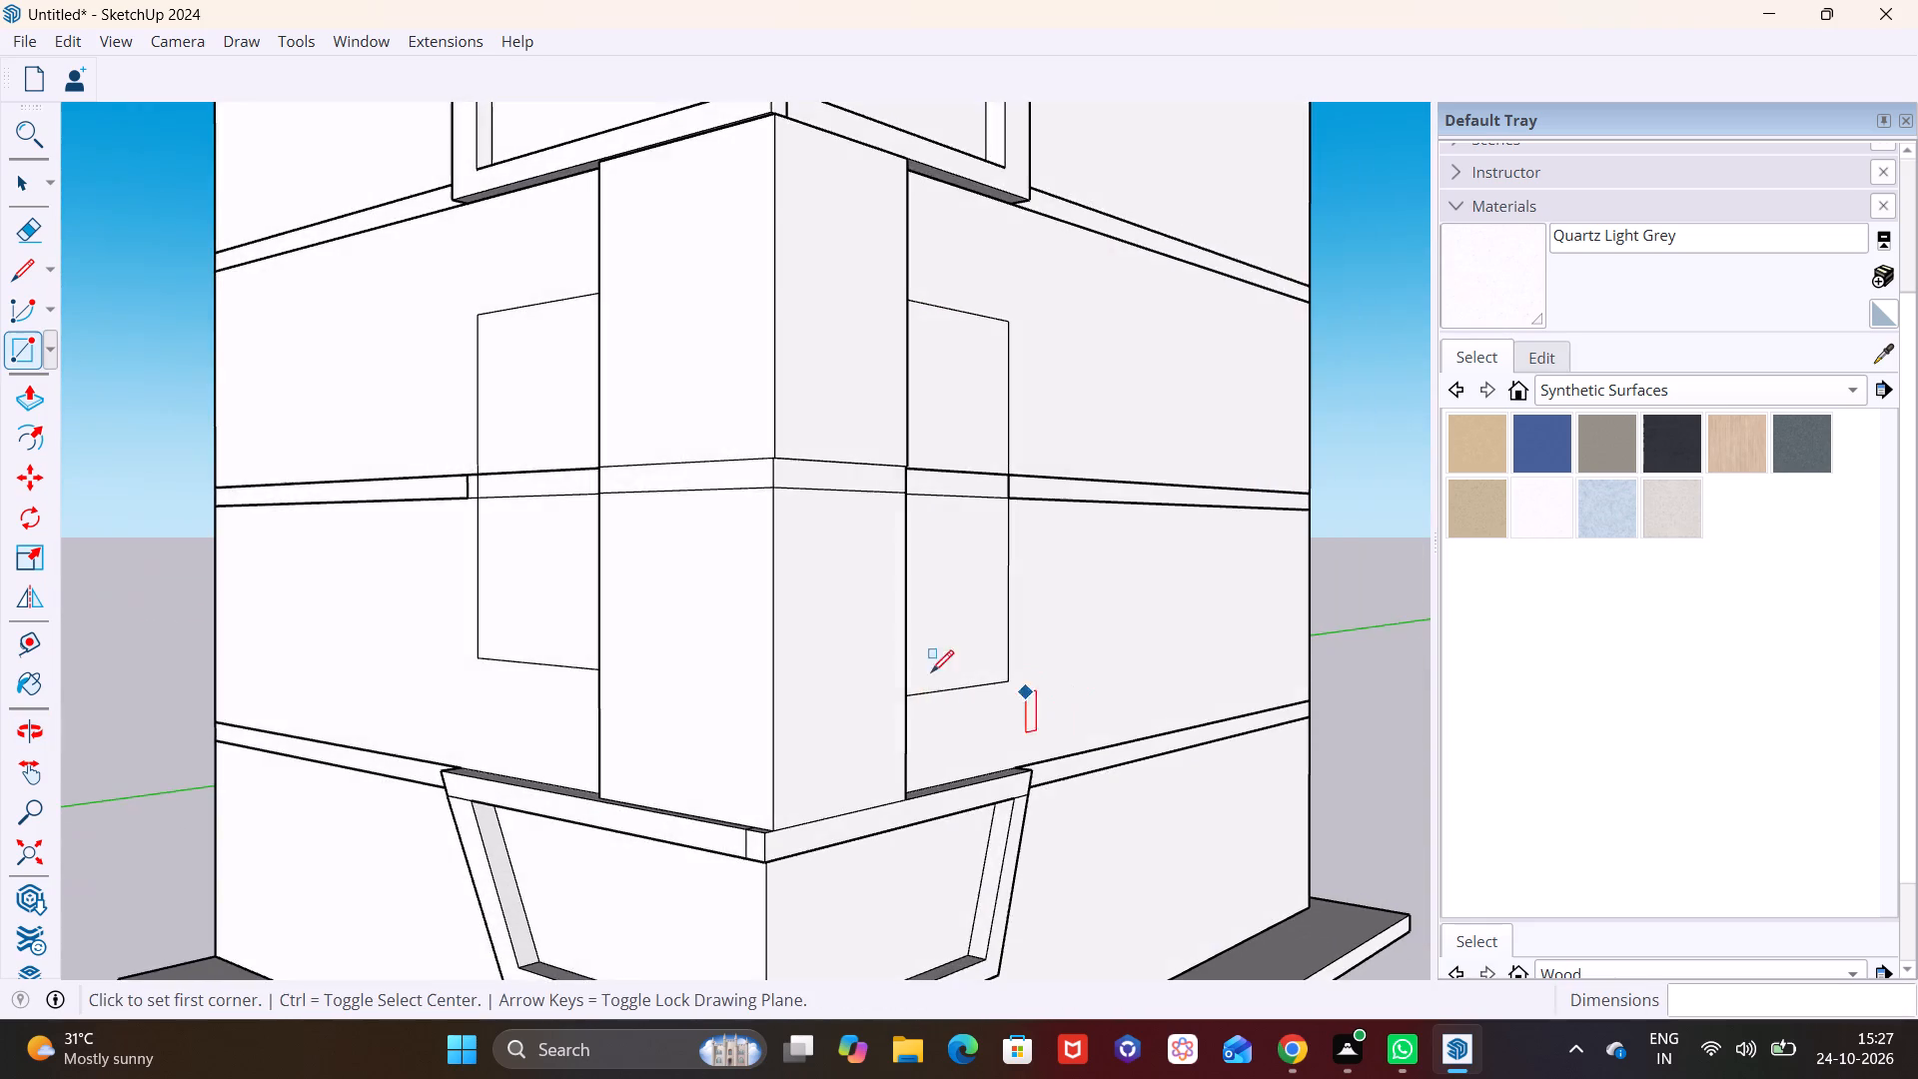
{"action": "scroll", "coordinate": [632, 582], "scroll_direction": "down", "scroll_amount": 3}
{"action": "middle_click_drag", "start_coordinate": [553, 566], "coordinate": [694, 616]}
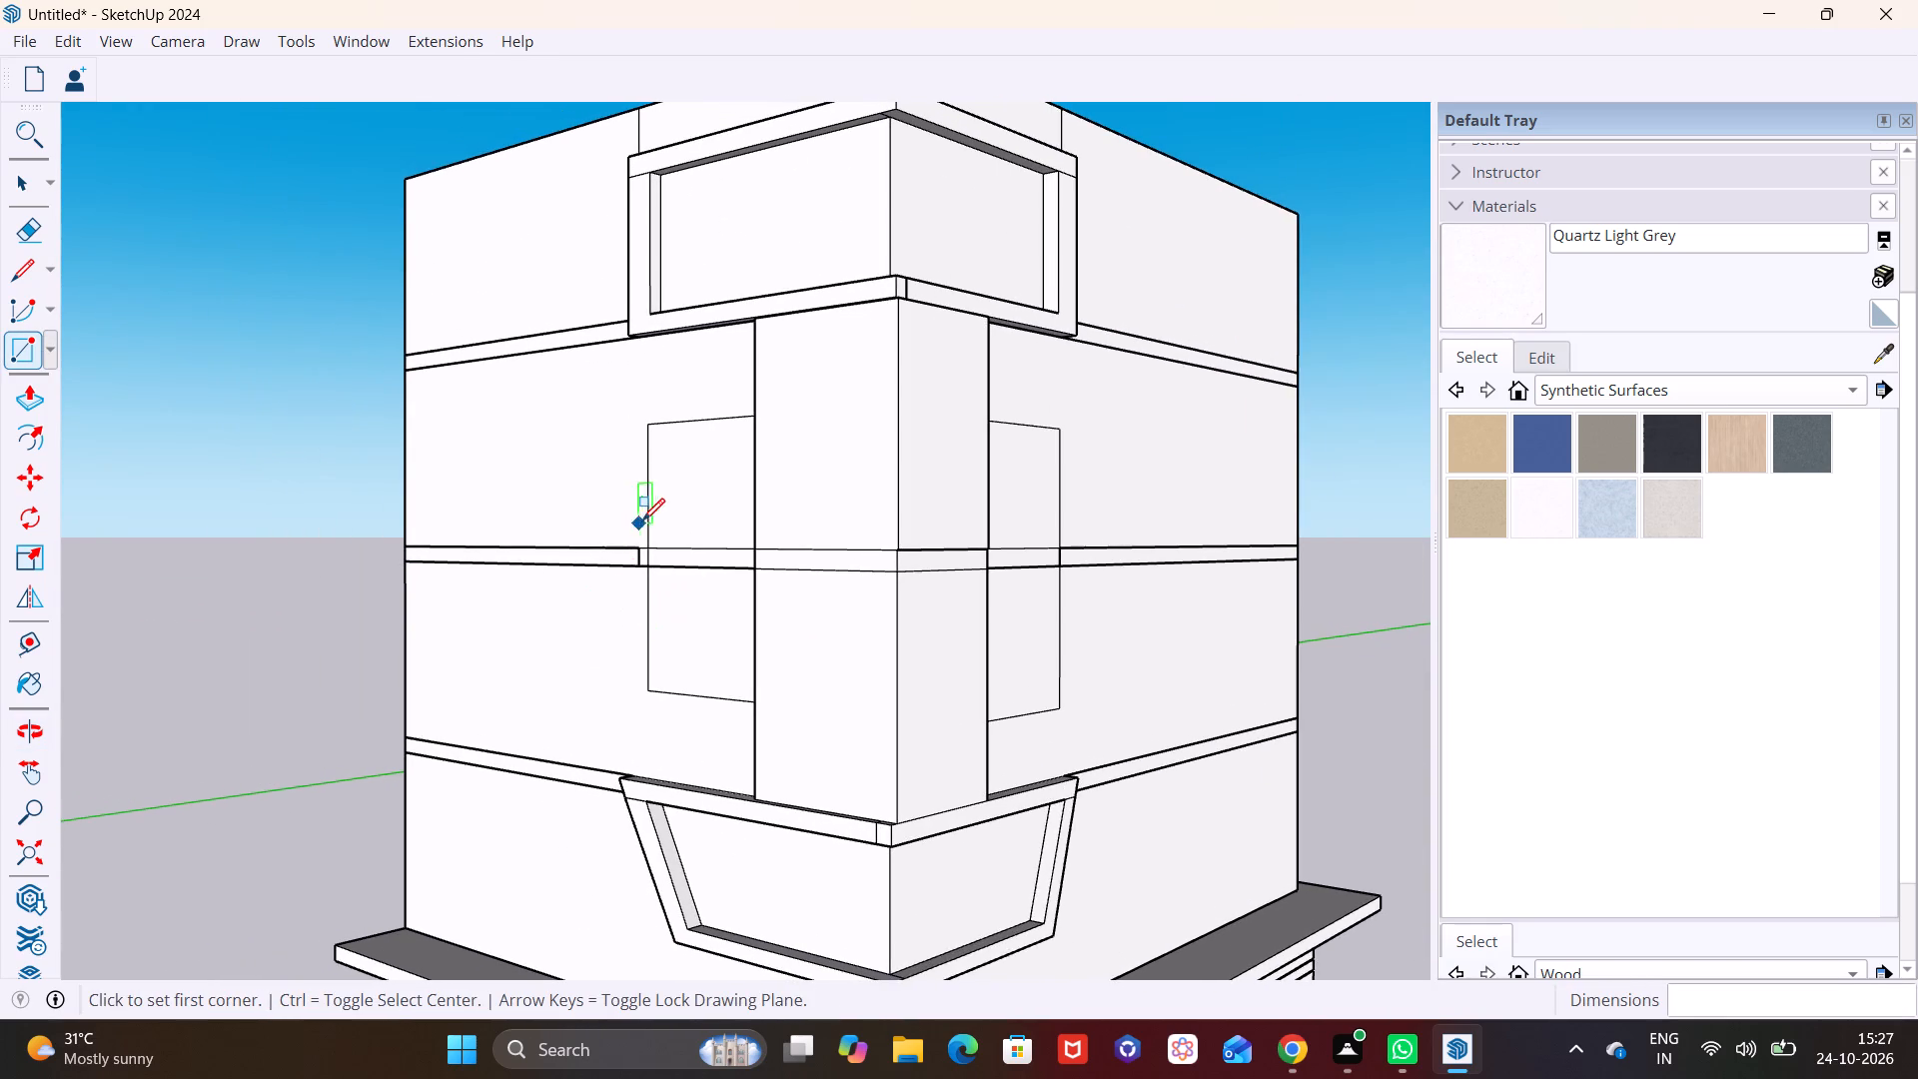
{"action": "scroll", "coordinate": [648, 520], "scroll_direction": "up", "scroll_amount": 6}
{"action": "middle_click_drag", "start_coordinate": [811, 615], "coordinate": [1085, 703]}
{"action": "scroll", "coordinate": [712, 542], "scroll_direction": "up", "scroll_amount": 4}
{"action": "key", "text": "space"}
{"action": "left_click", "coordinate": [749, 501]}
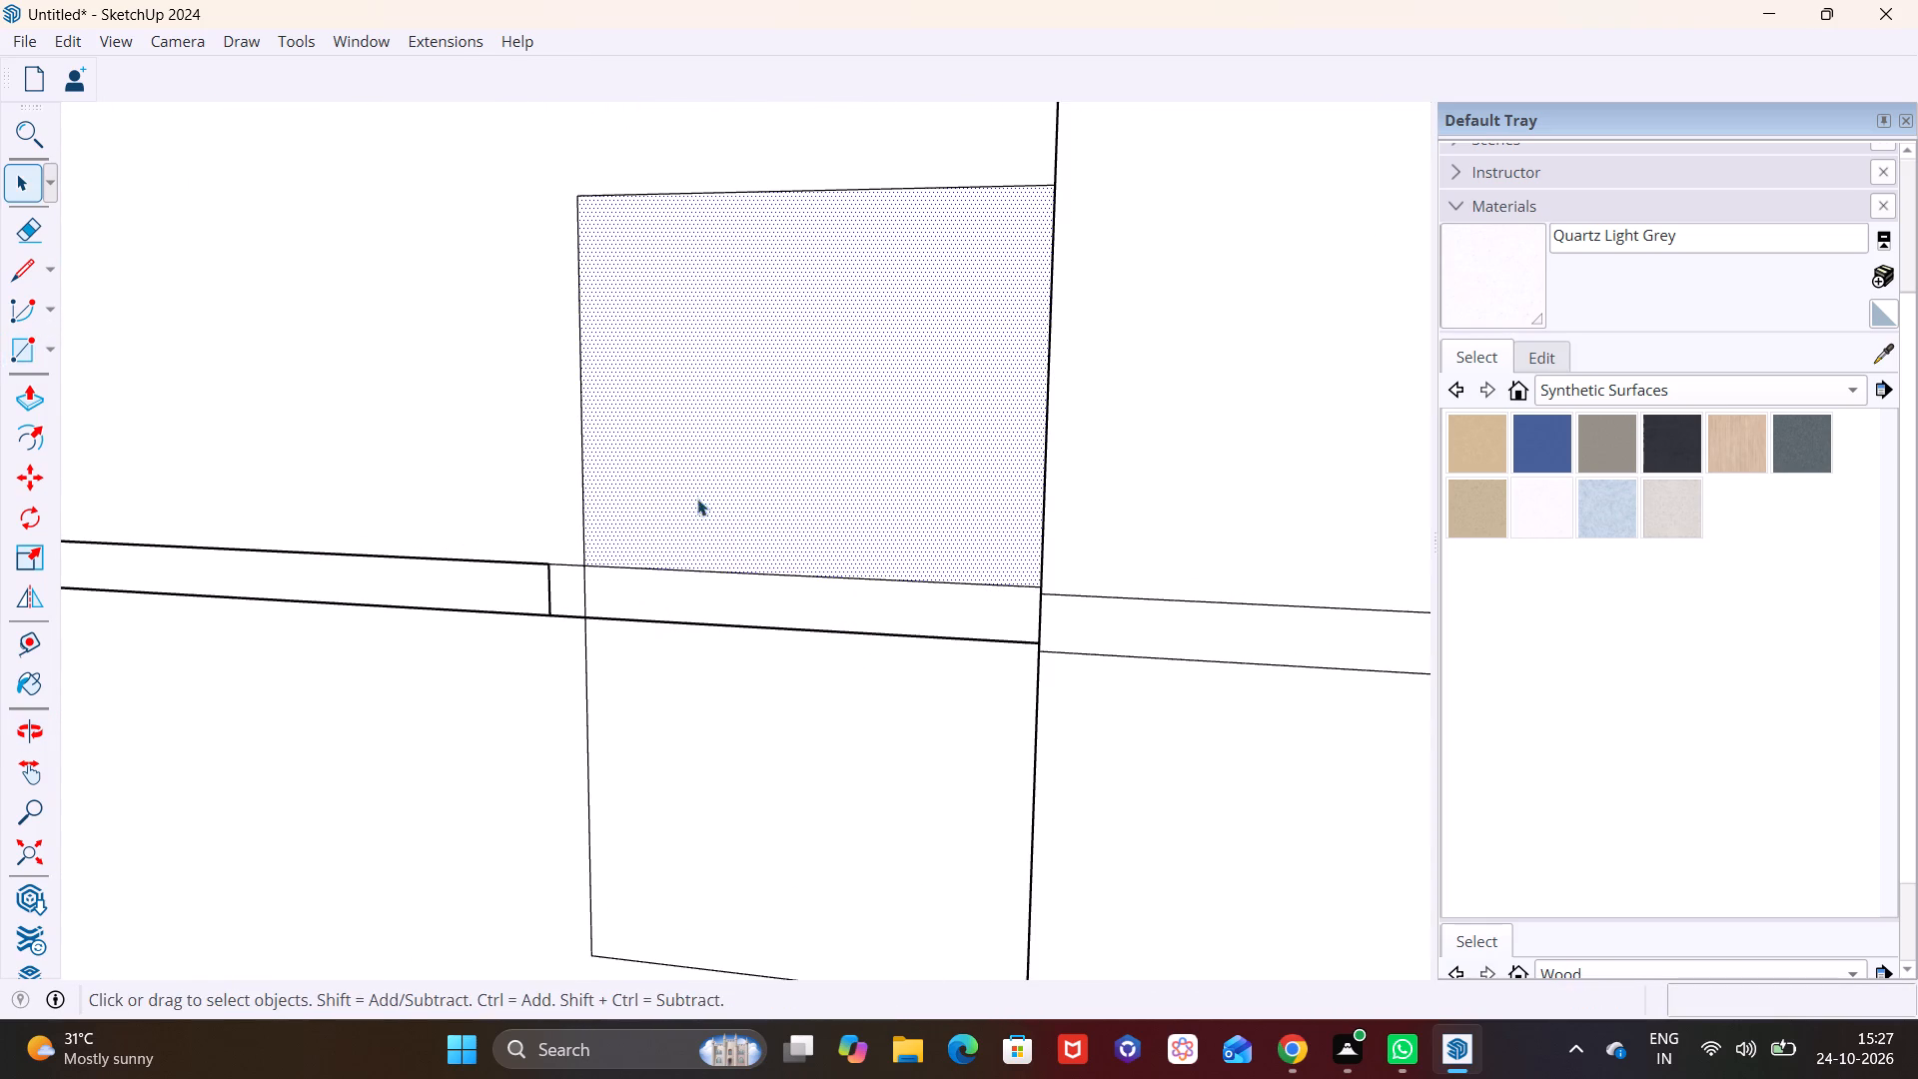
{"action": "left_click", "coordinate": [29, 440]}
{"action": "left_click", "coordinate": [644, 503]}
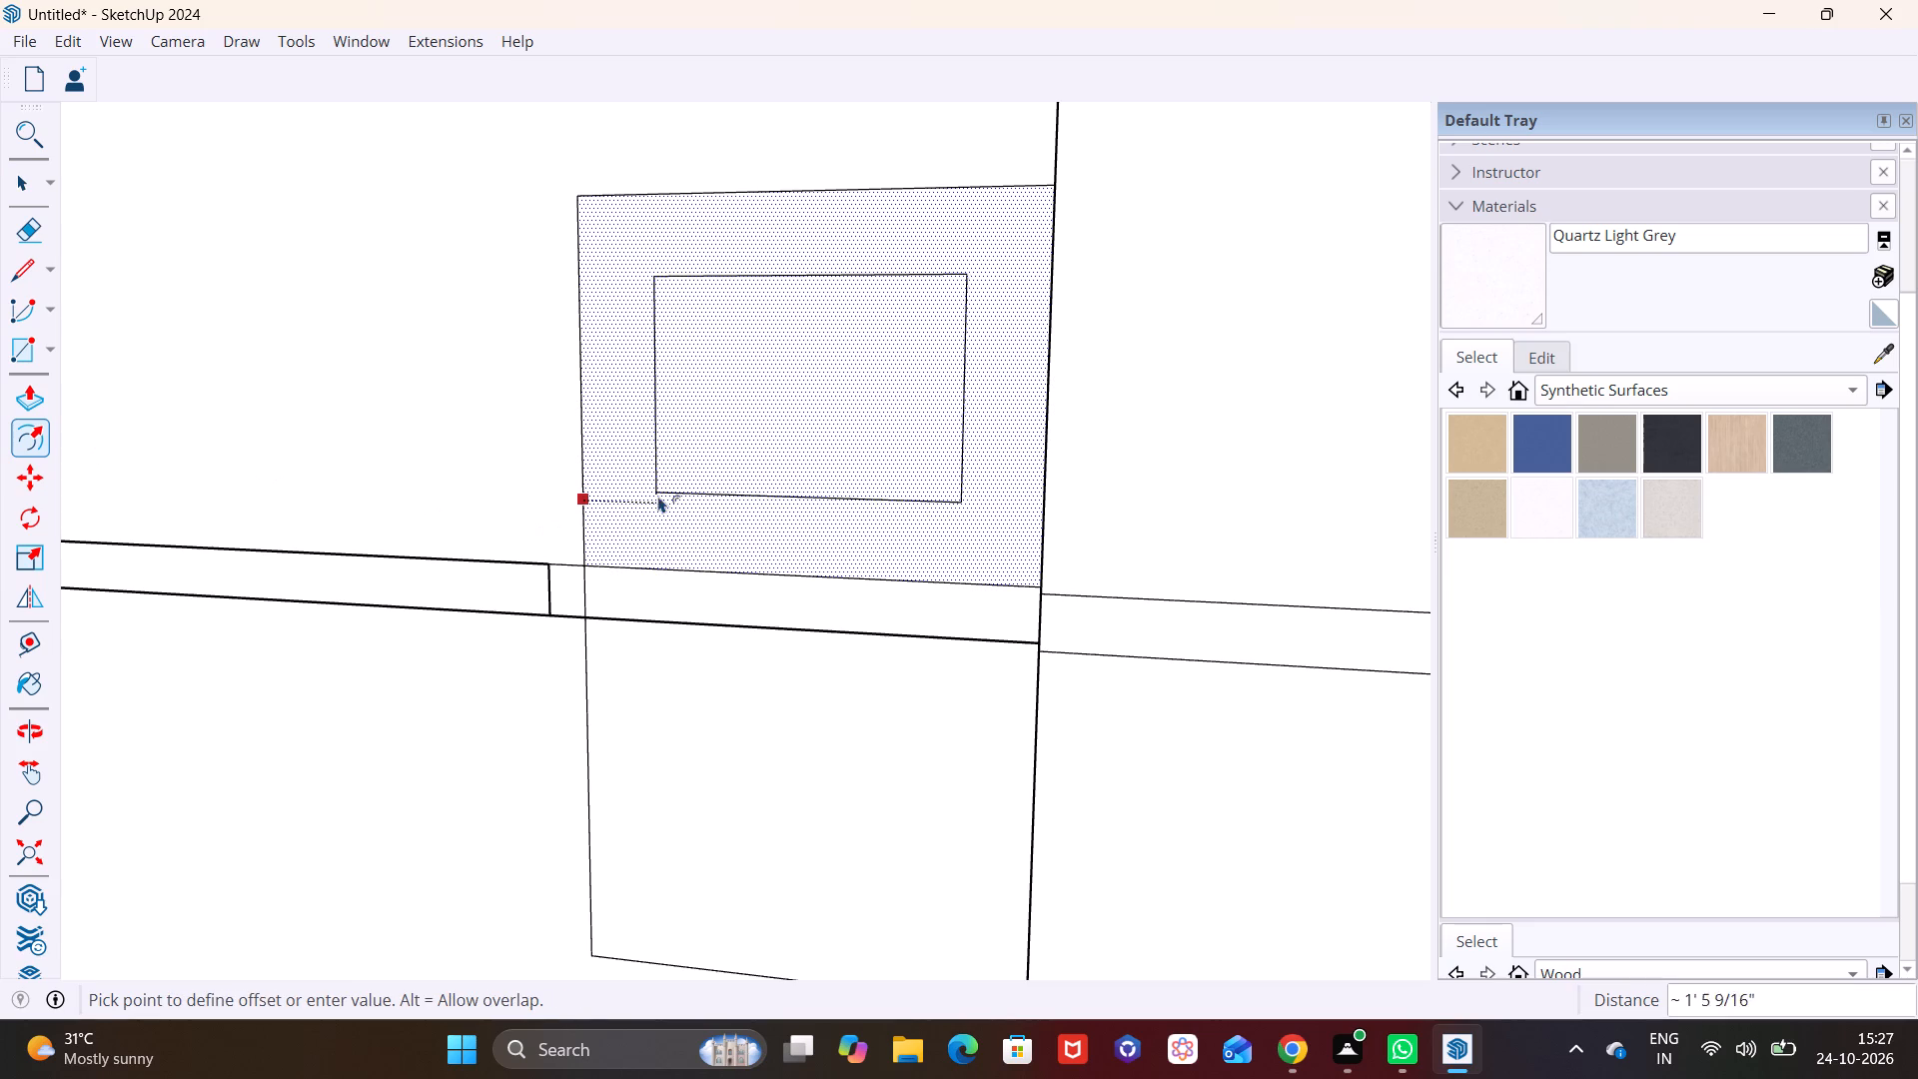
{"action": "left_click", "coordinate": [612, 543]}
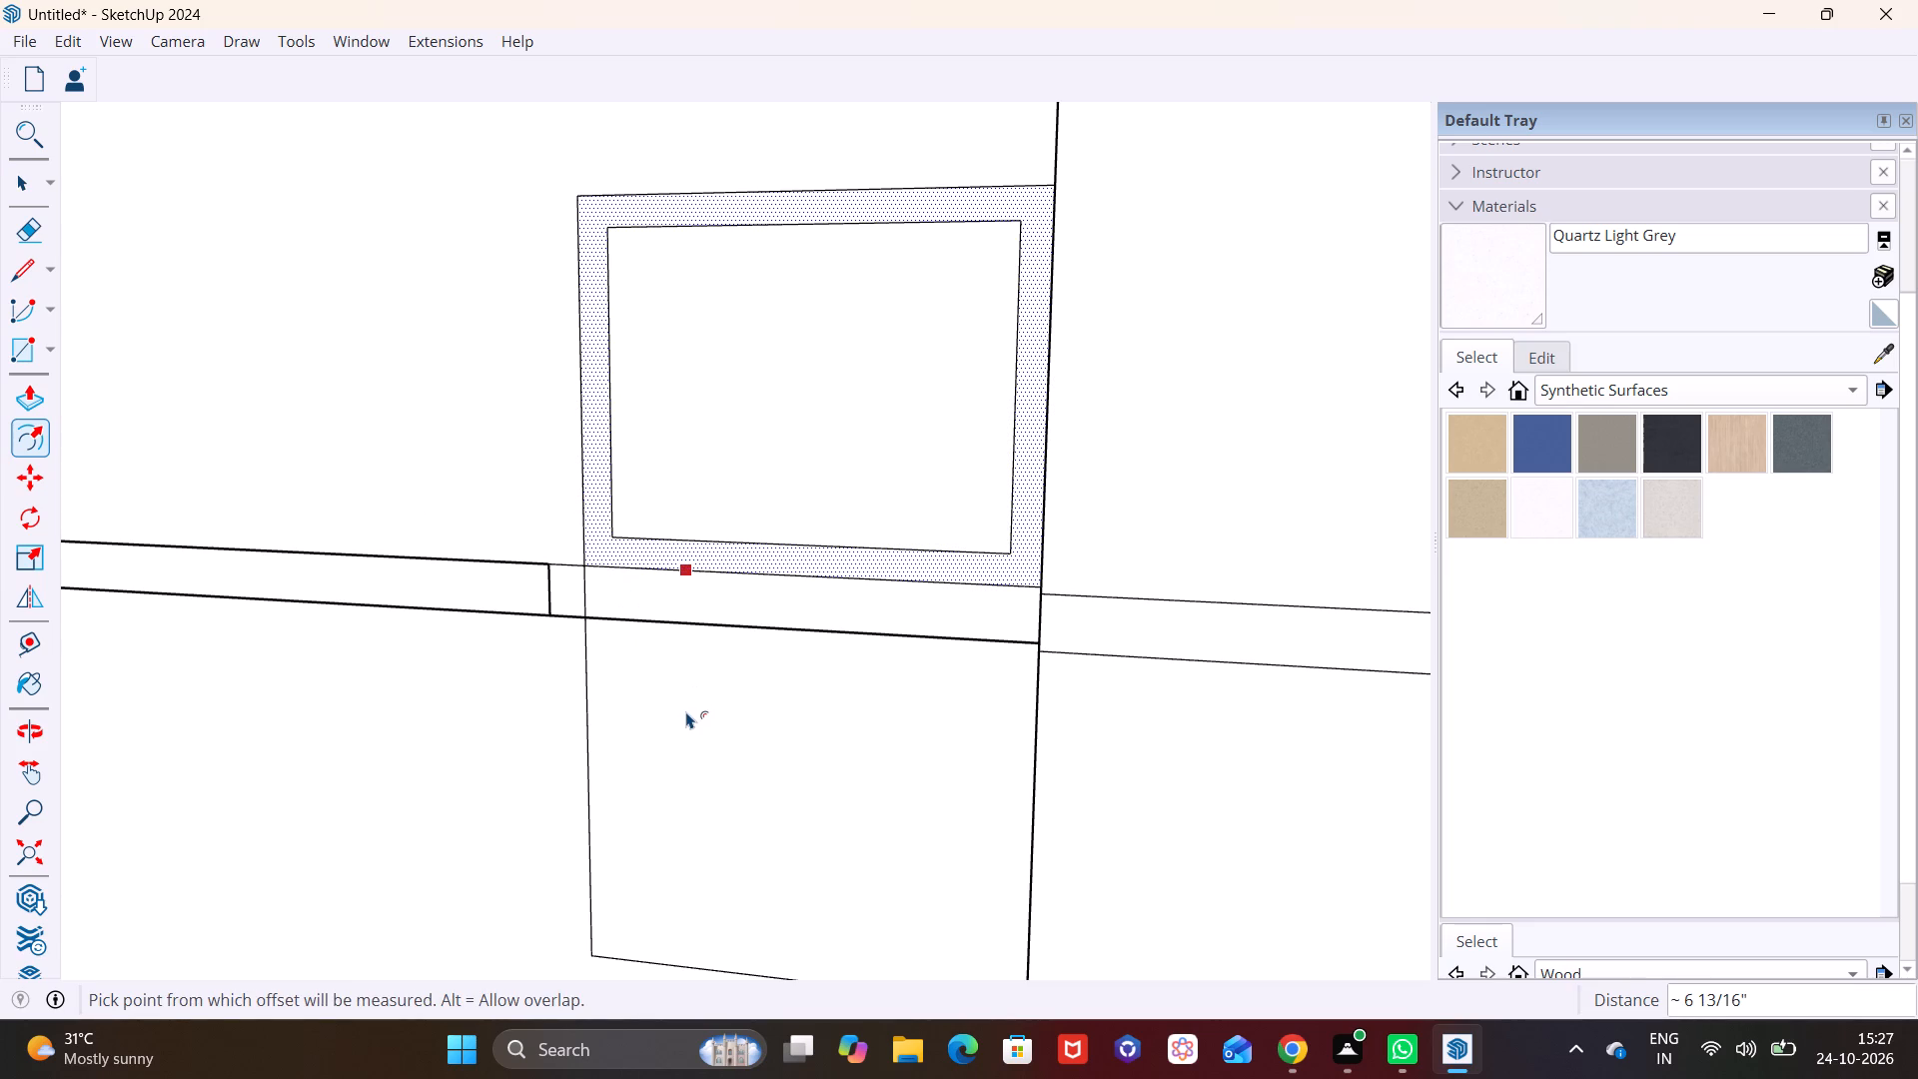
Offset the rectangle's lower part, below the band on the left facade, inward by the same distance.
{"action": "key", "text": "space"}
{"action": "left_click", "coordinate": [683, 719]}
{"action": "left_click", "coordinate": [39, 443]}
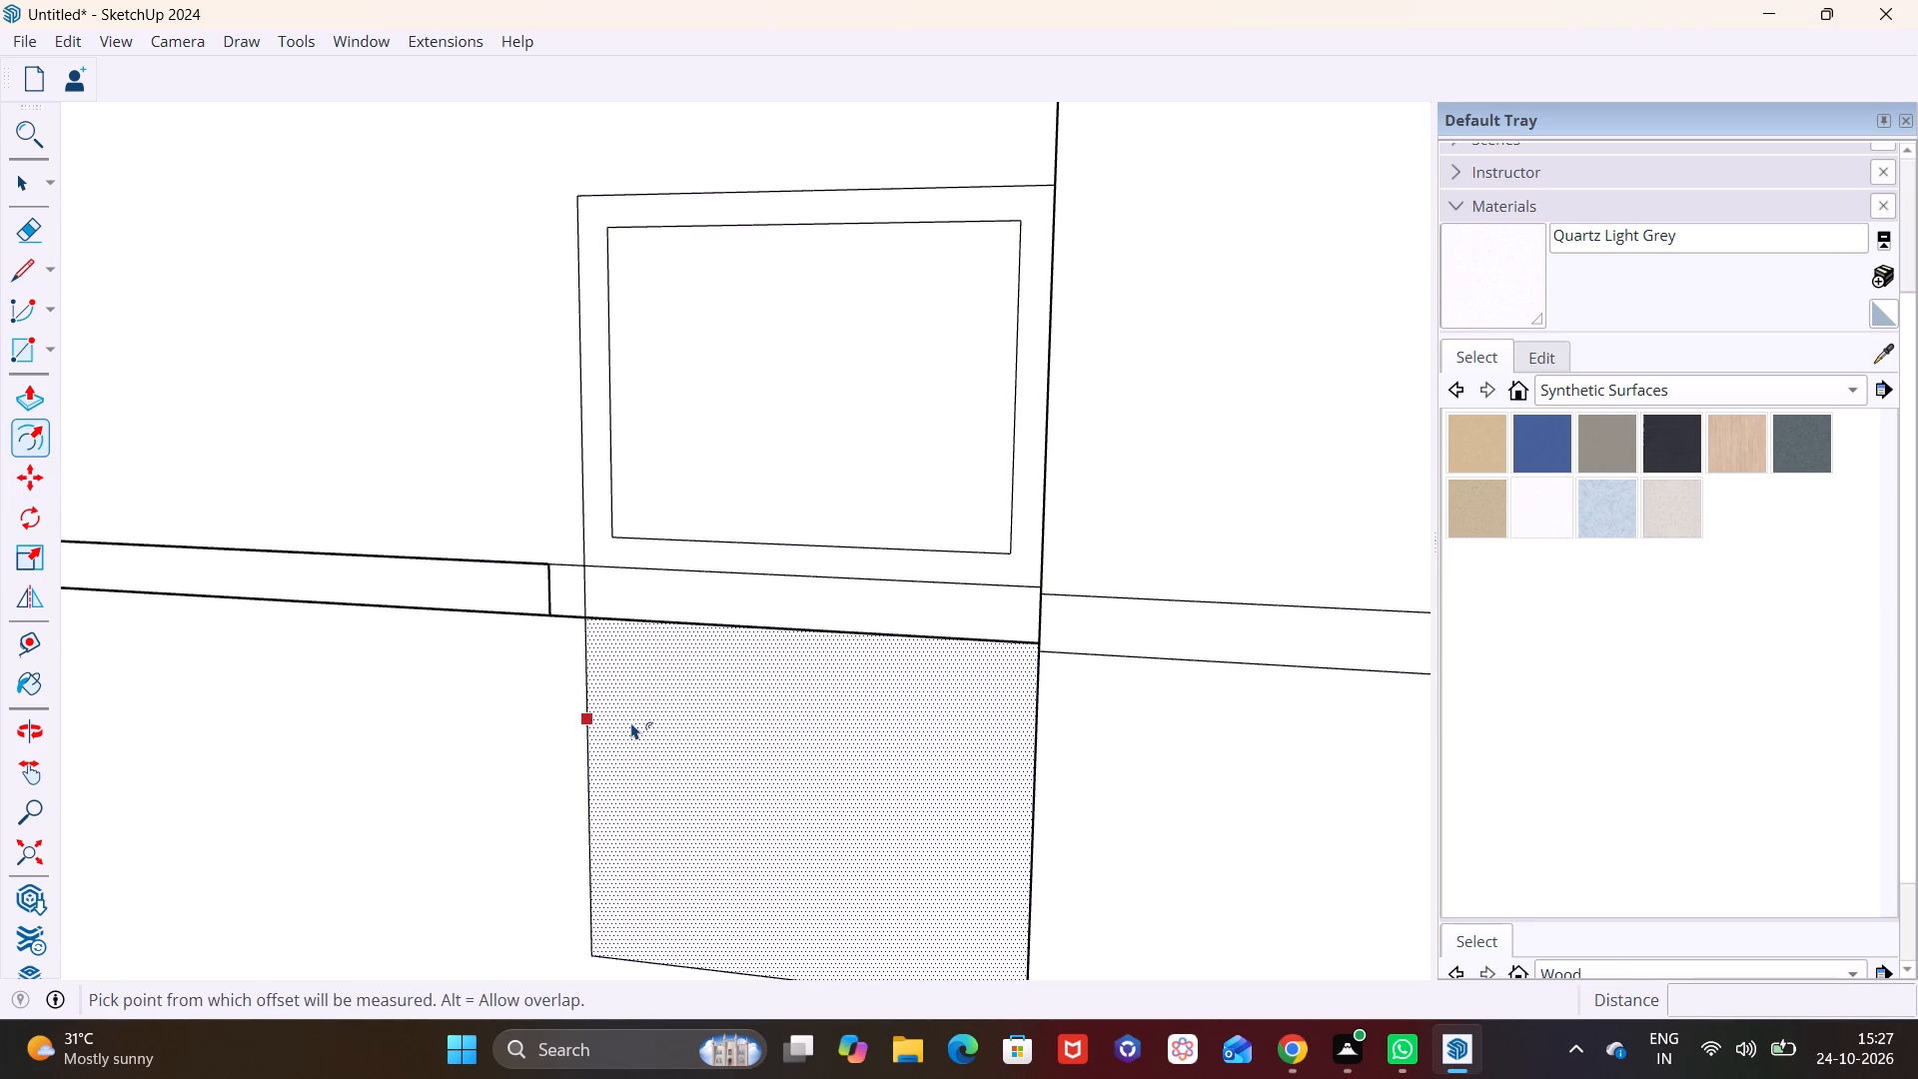
{"action": "double_click", "coordinate": [633, 722]}
{"action": "scroll", "coordinate": [705, 715], "scroll_direction": "down", "scroll_amount": 2}
{"action": "middle_click_drag", "start_coordinate": [736, 727], "coordinate": [634, 542], "text": "shift"}
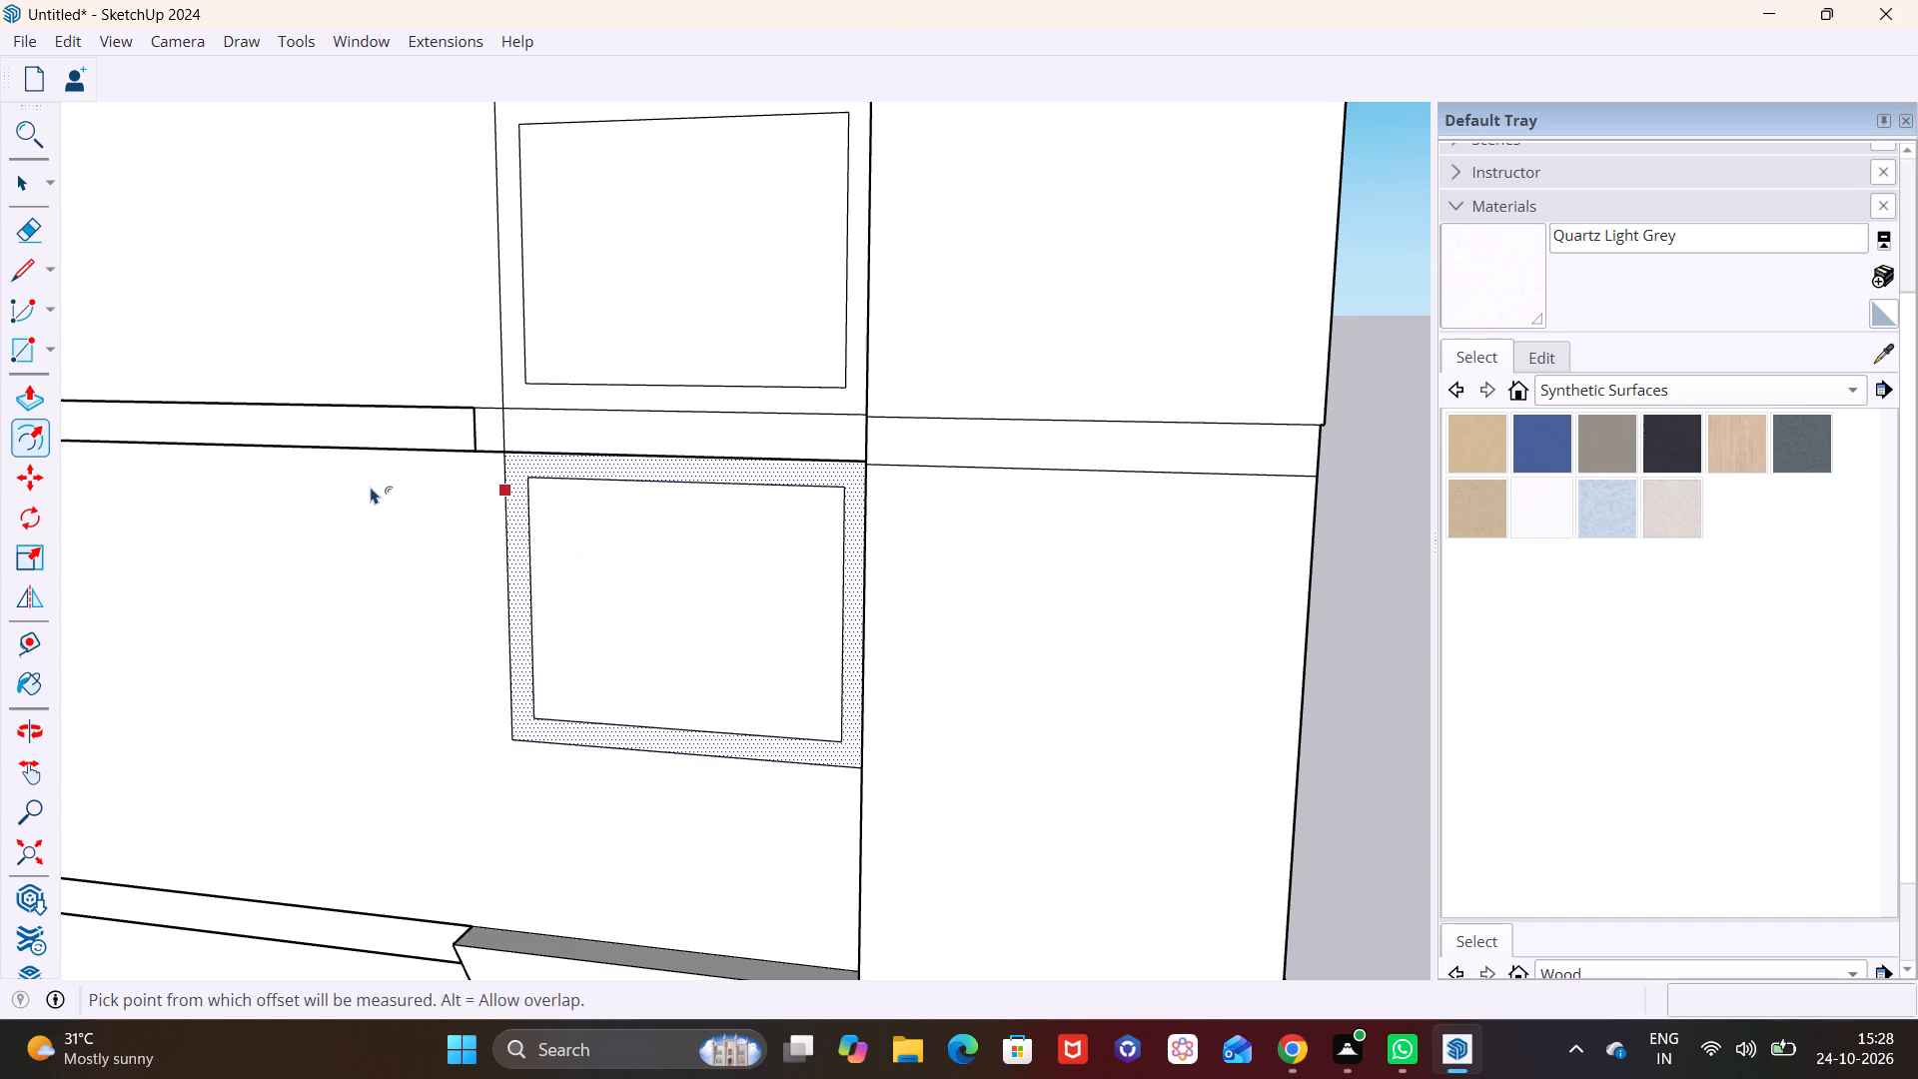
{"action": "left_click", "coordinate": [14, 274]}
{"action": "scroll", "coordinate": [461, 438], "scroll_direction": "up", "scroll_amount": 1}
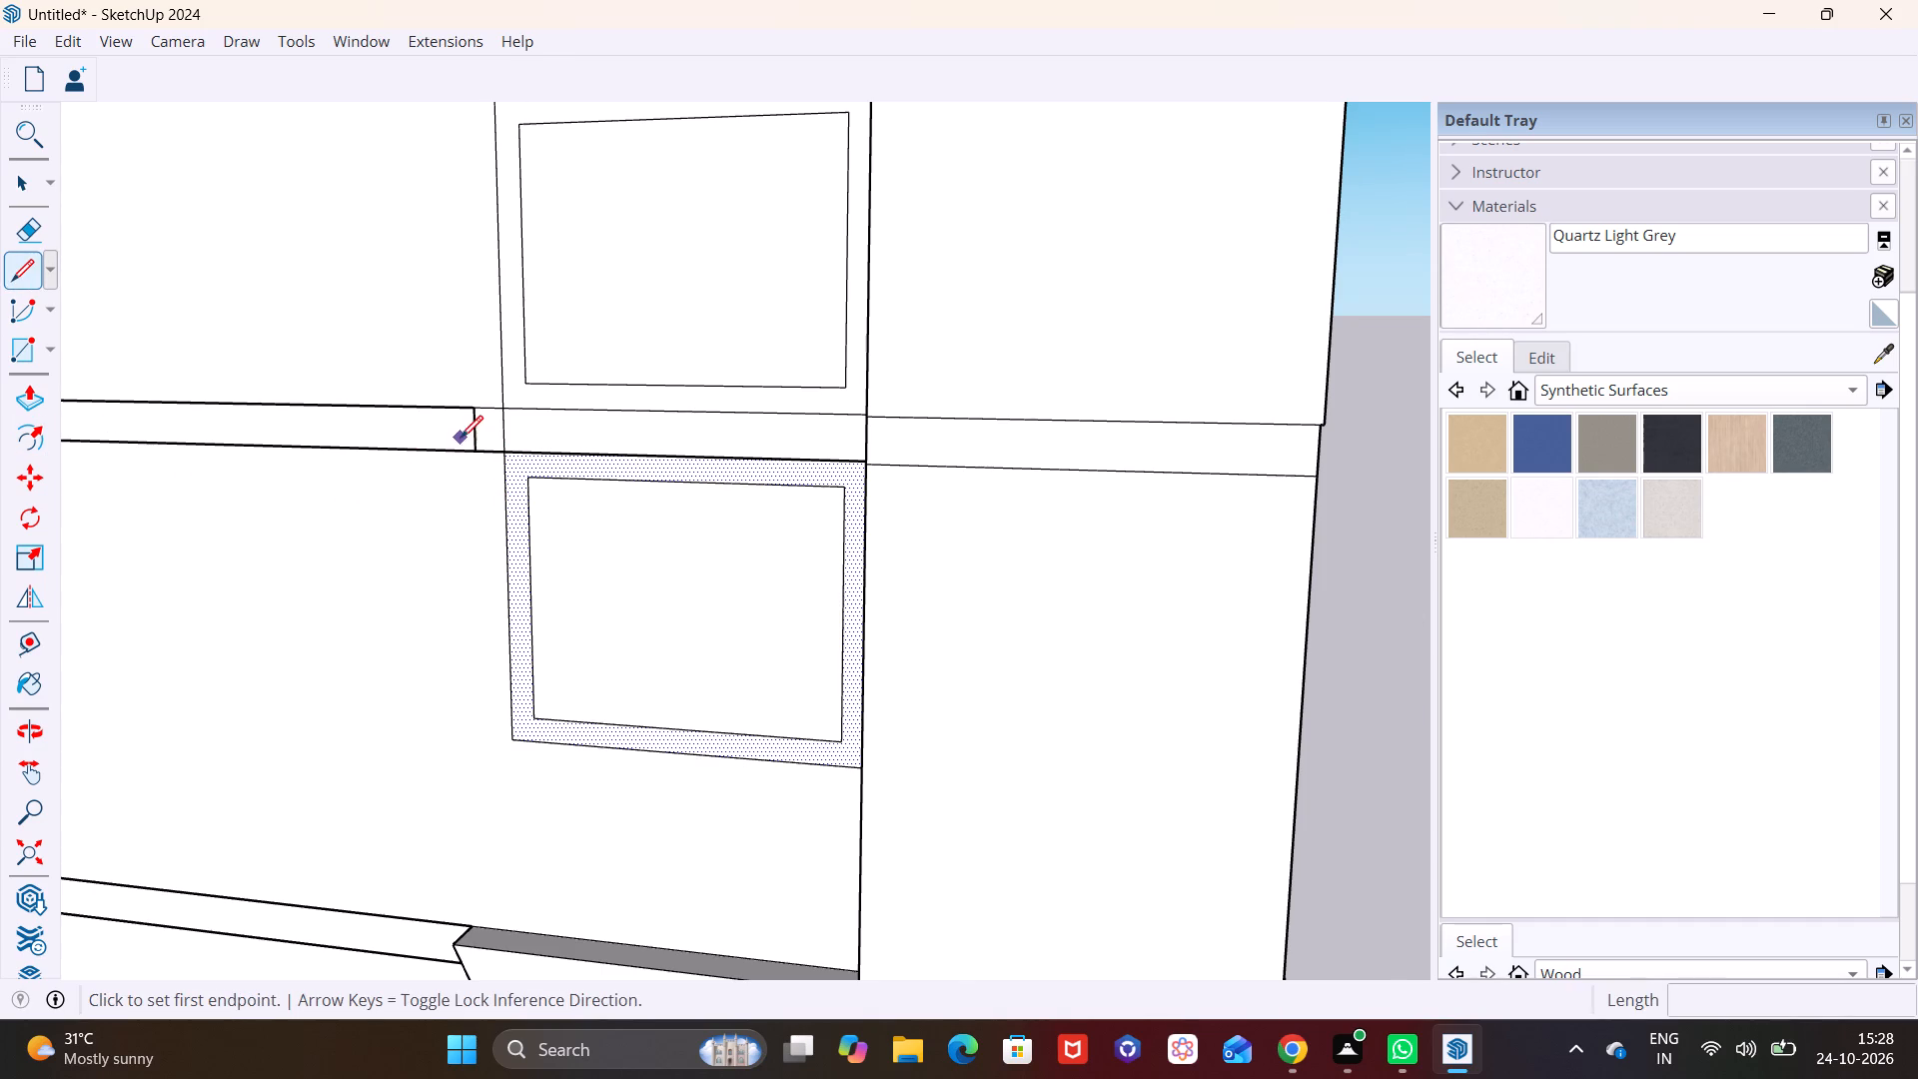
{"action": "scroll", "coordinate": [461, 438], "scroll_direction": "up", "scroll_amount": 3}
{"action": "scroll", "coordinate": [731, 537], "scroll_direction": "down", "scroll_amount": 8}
Offset the upper and lower parts of the right facade's rectangle inward by the same distance.
{"action": "middle_click_drag", "start_coordinate": [907, 599], "coordinate": [171, 562]}
{"action": "scroll", "coordinate": [422, 541], "scroll_direction": "down", "scroll_amount": 4}
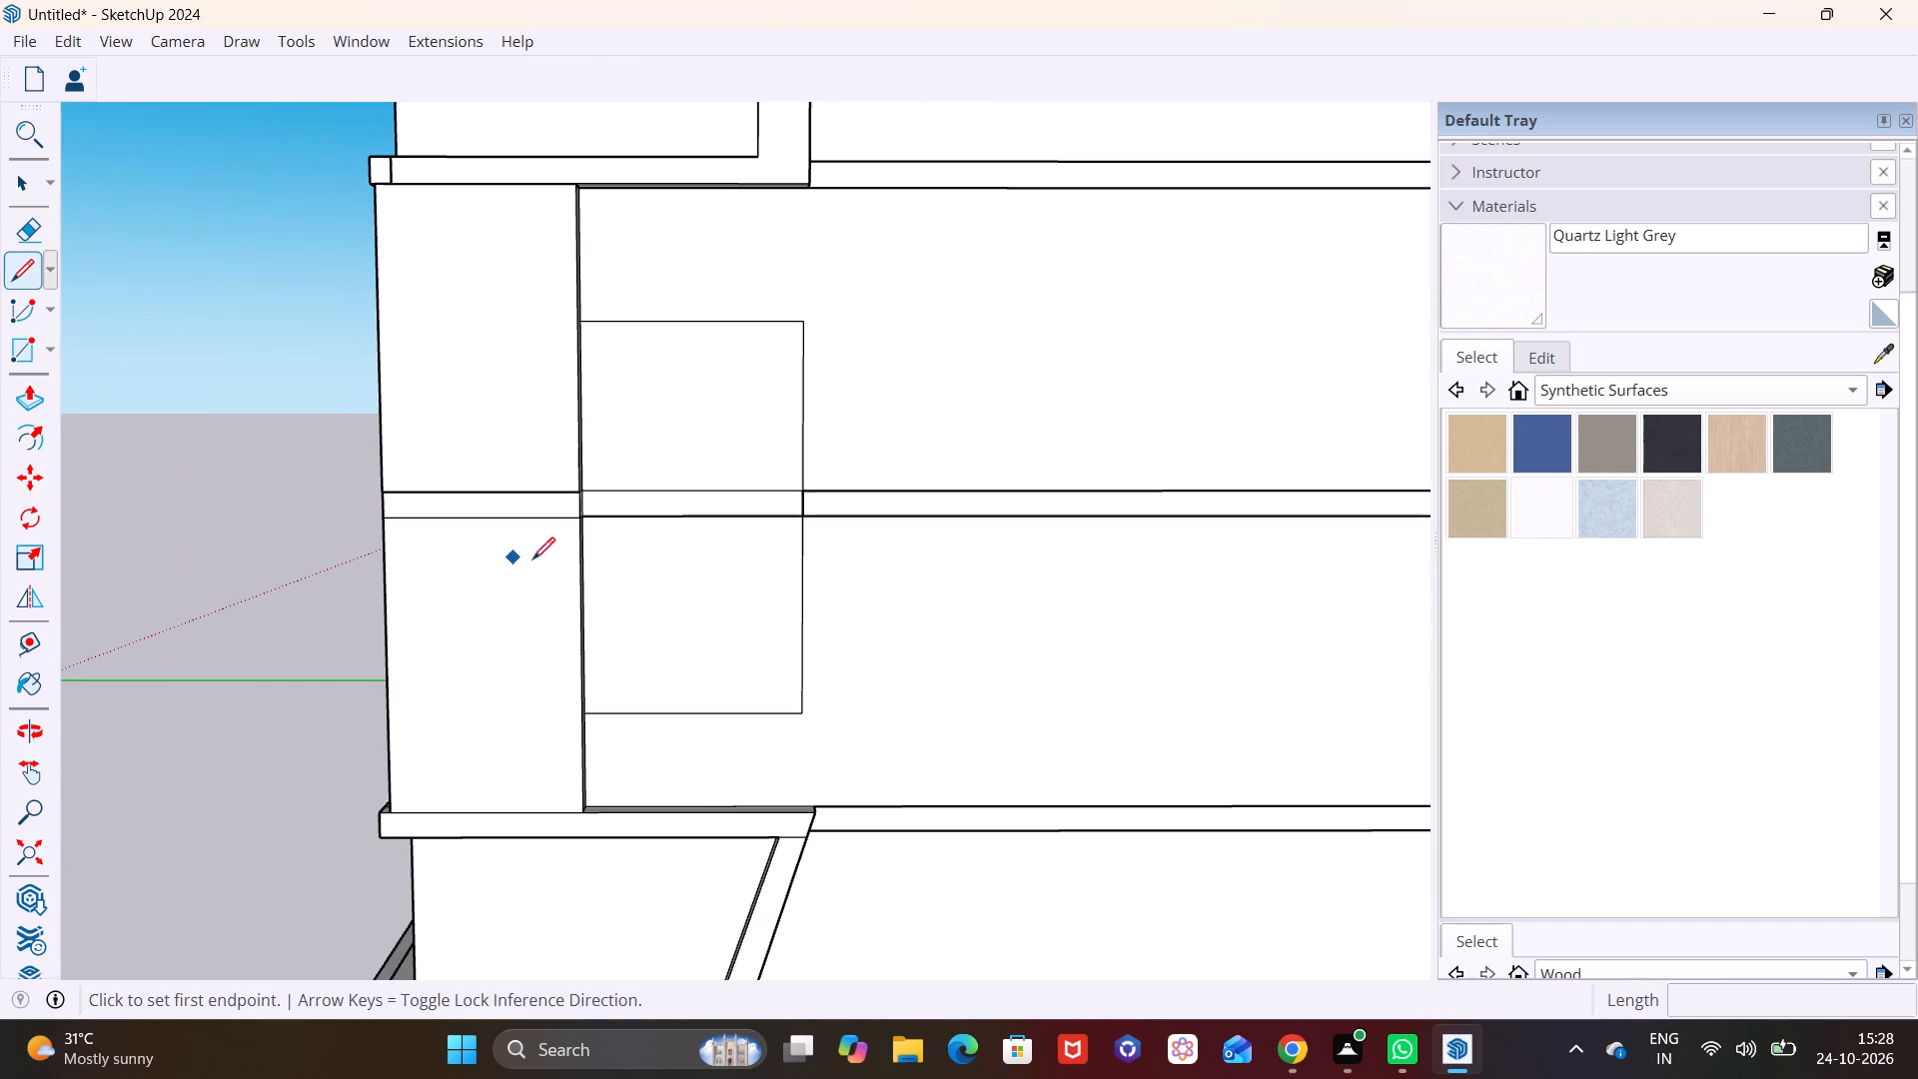
{"action": "key", "text": "space"}
{"action": "left_click", "coordinate": [662, 396]}
{"action": "left_click", "coordinate": [30, 428]}
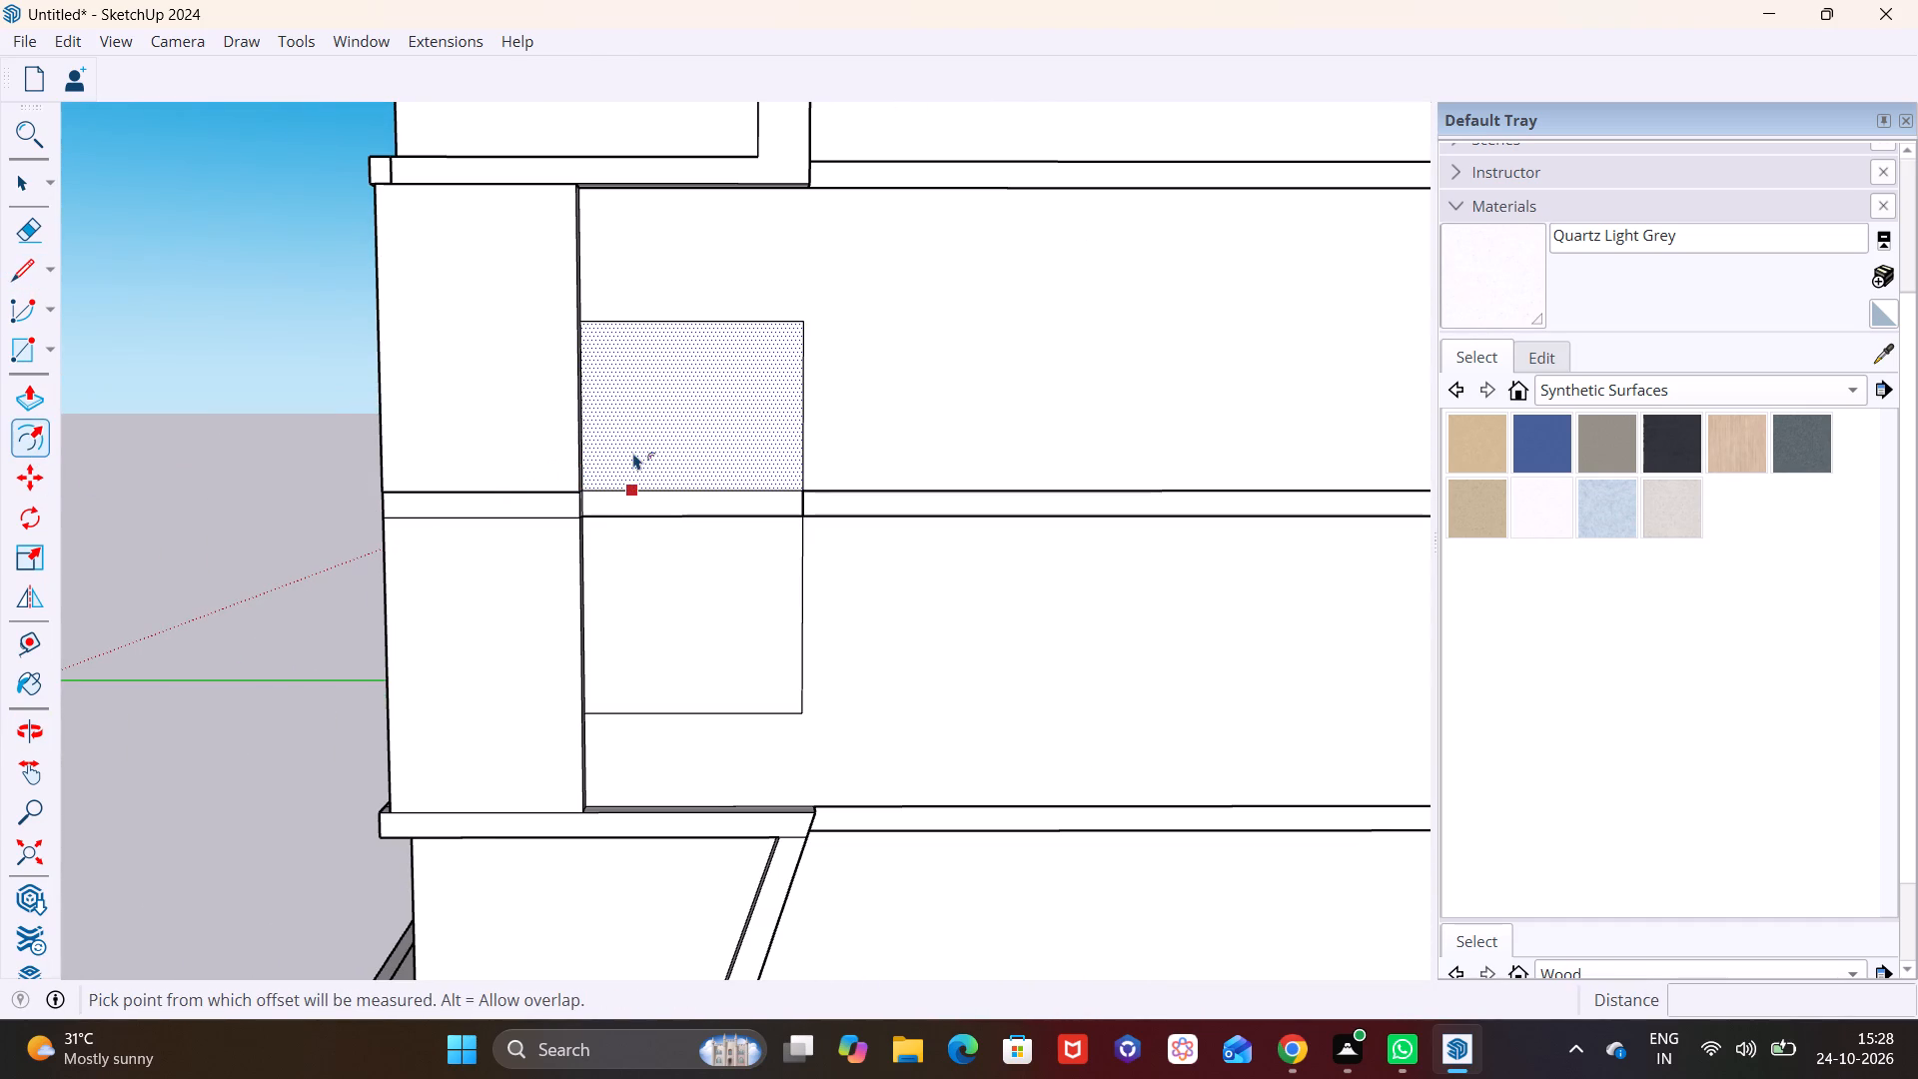
{"action": "double_click", "coordinate": [633, 453]}
{"action": "key", "text": "space"}
{"action": "left_click", "coordinate": [640, 621]}
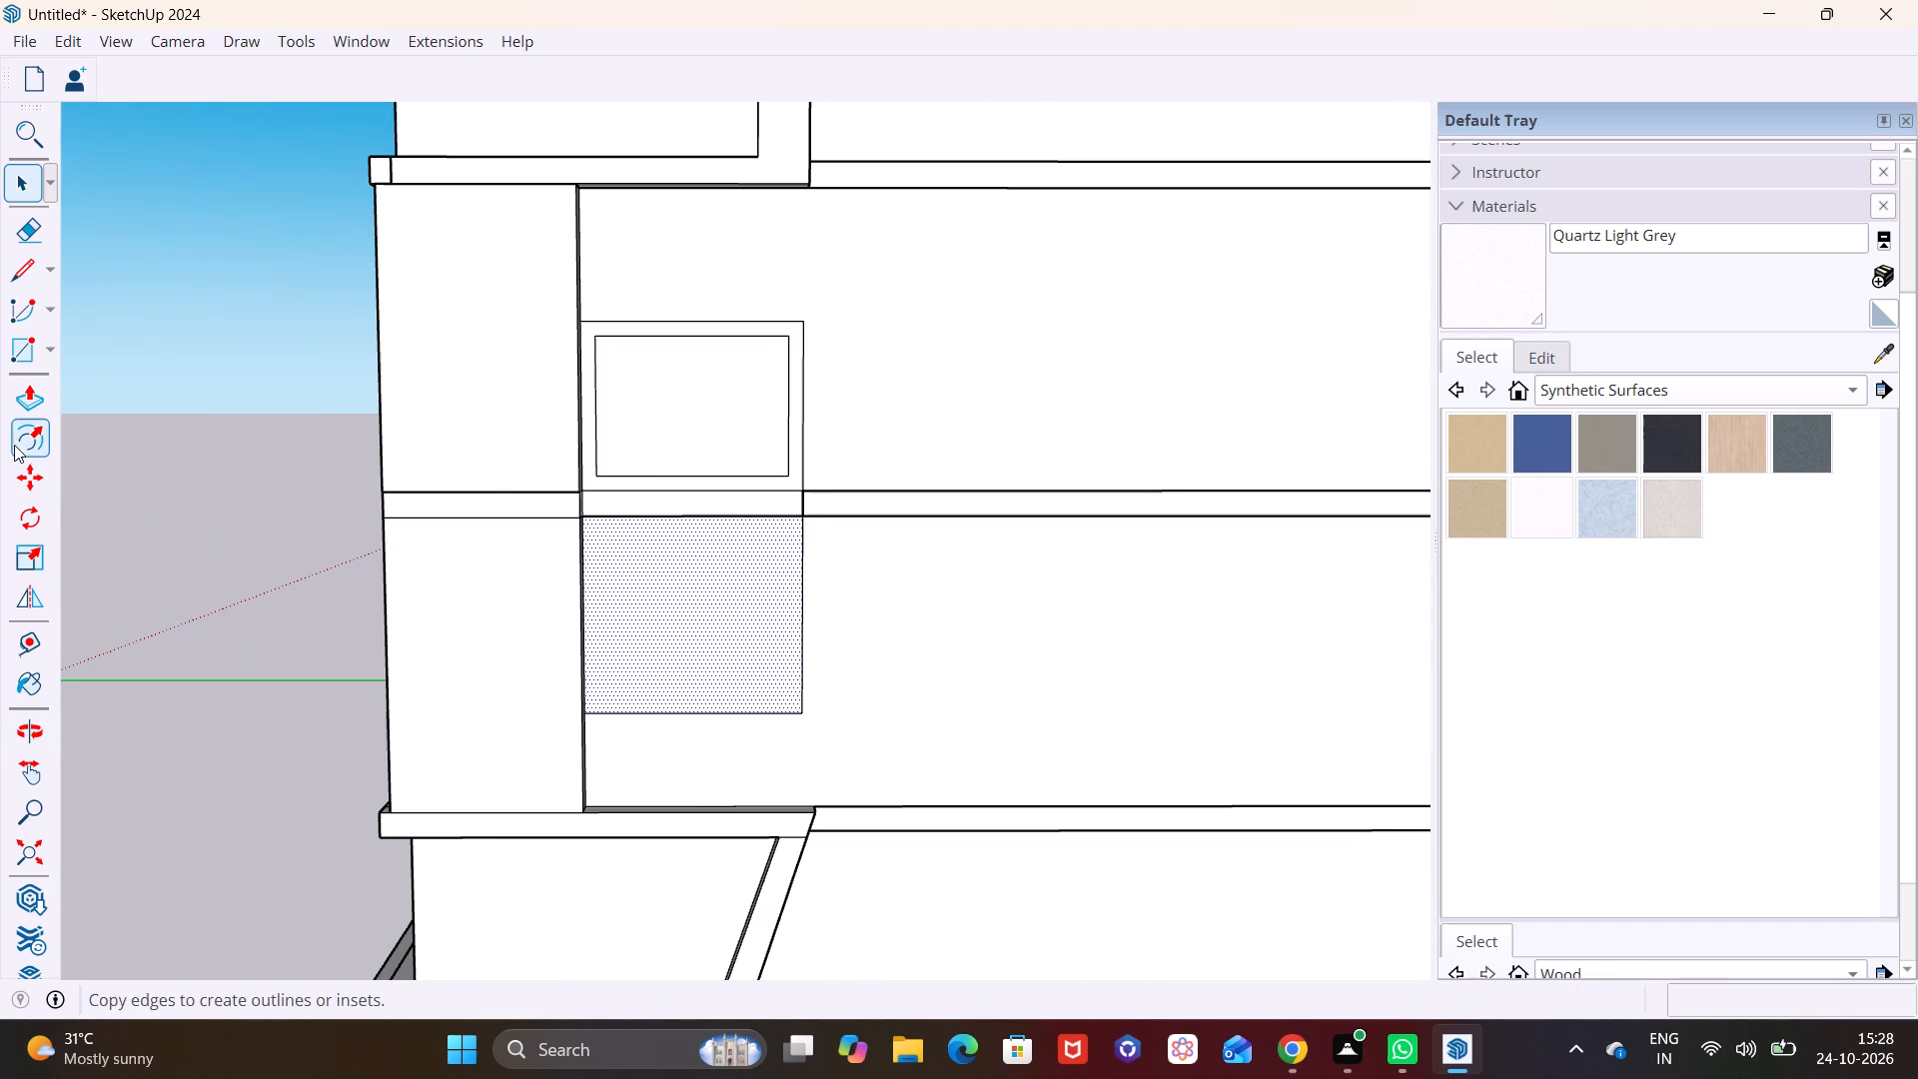
{"action": "left_click", "coordinate": [14, 445]}
{"action": "double_click", "coordinate": [707, 651]}
Join the upper and lower inner outlines on the left facade with two vertical lines across the band, each about 2' 2" long.
{"action": "middle_click_drag", "start_coordinate": [653, 595], "coordinate": [1071, 593]}
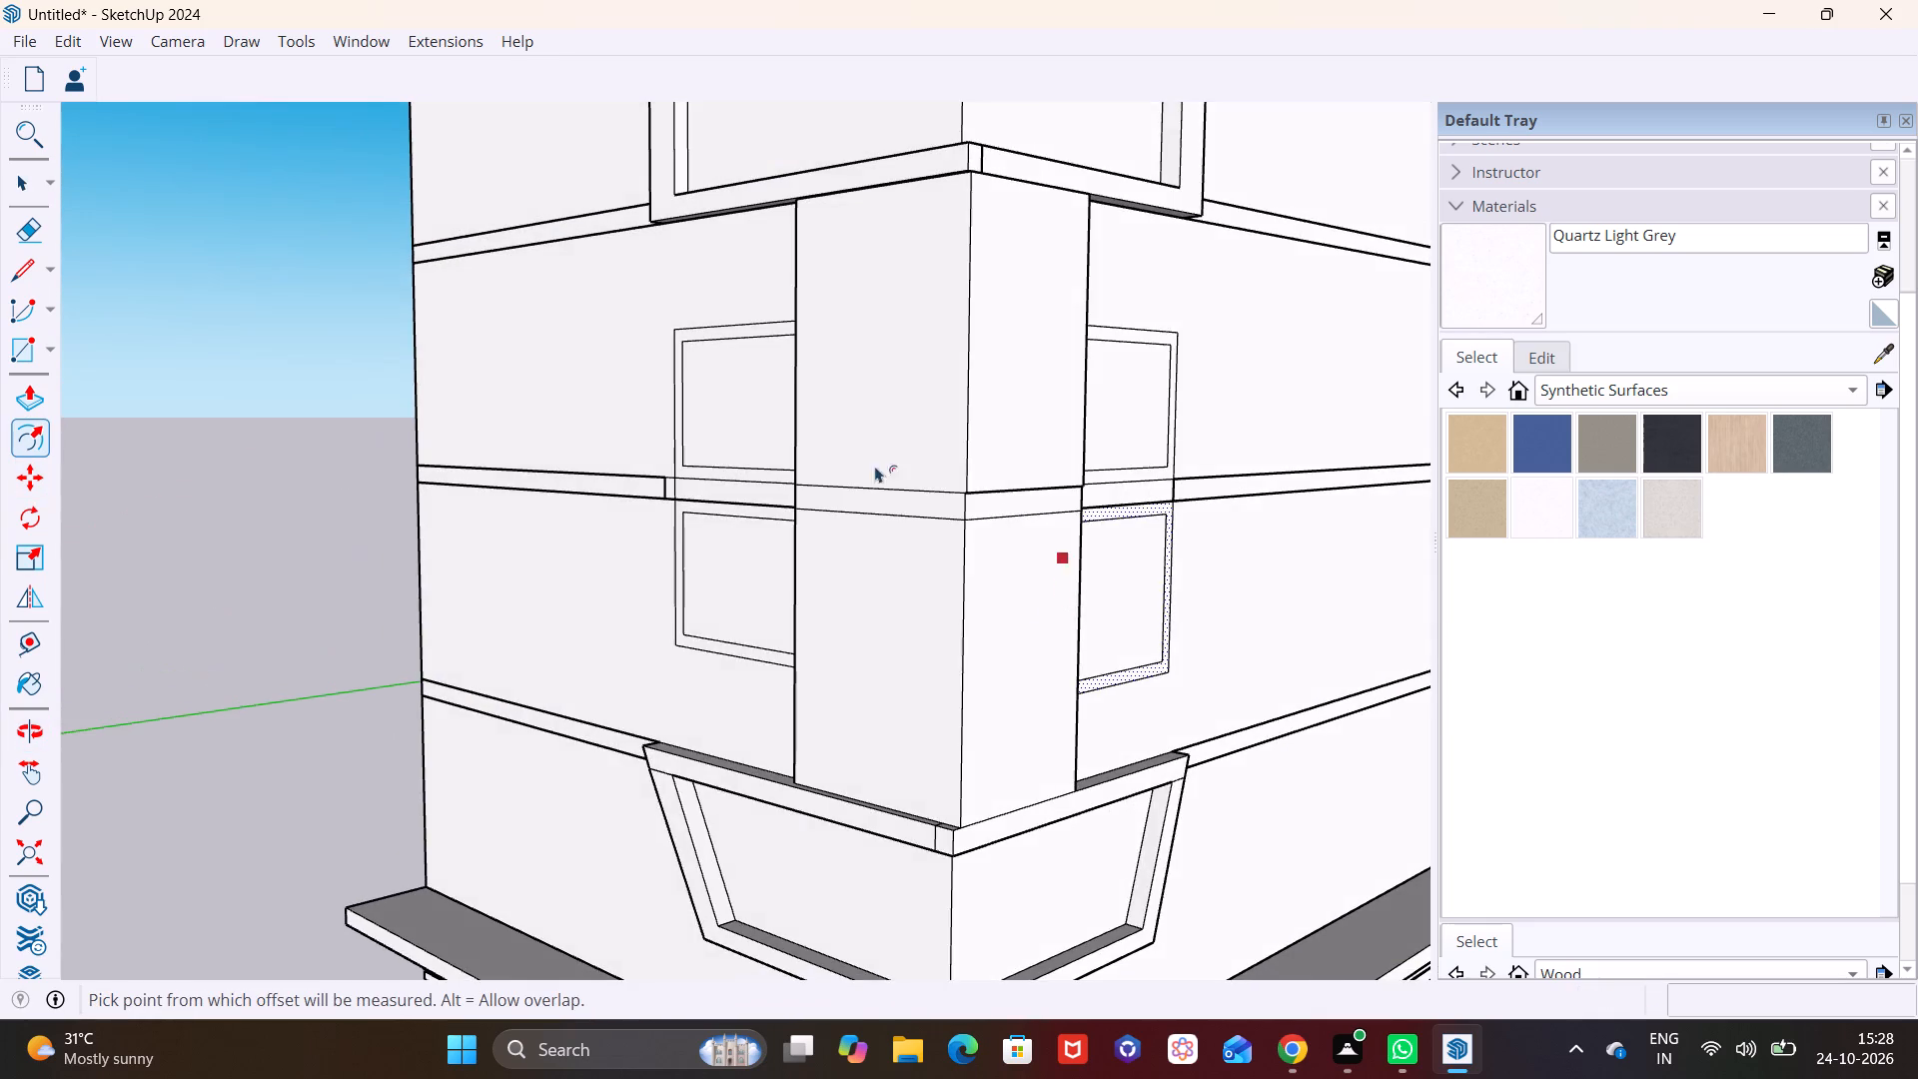
{"action": "scroll", "coordinate": [751, 367], "scroll_direction": "down", "scroll_amount": 2}
{"action": "middle_click_drag", "start_coordinate": [646, 389], "coordinate": [345, 424], "text": "shift"}
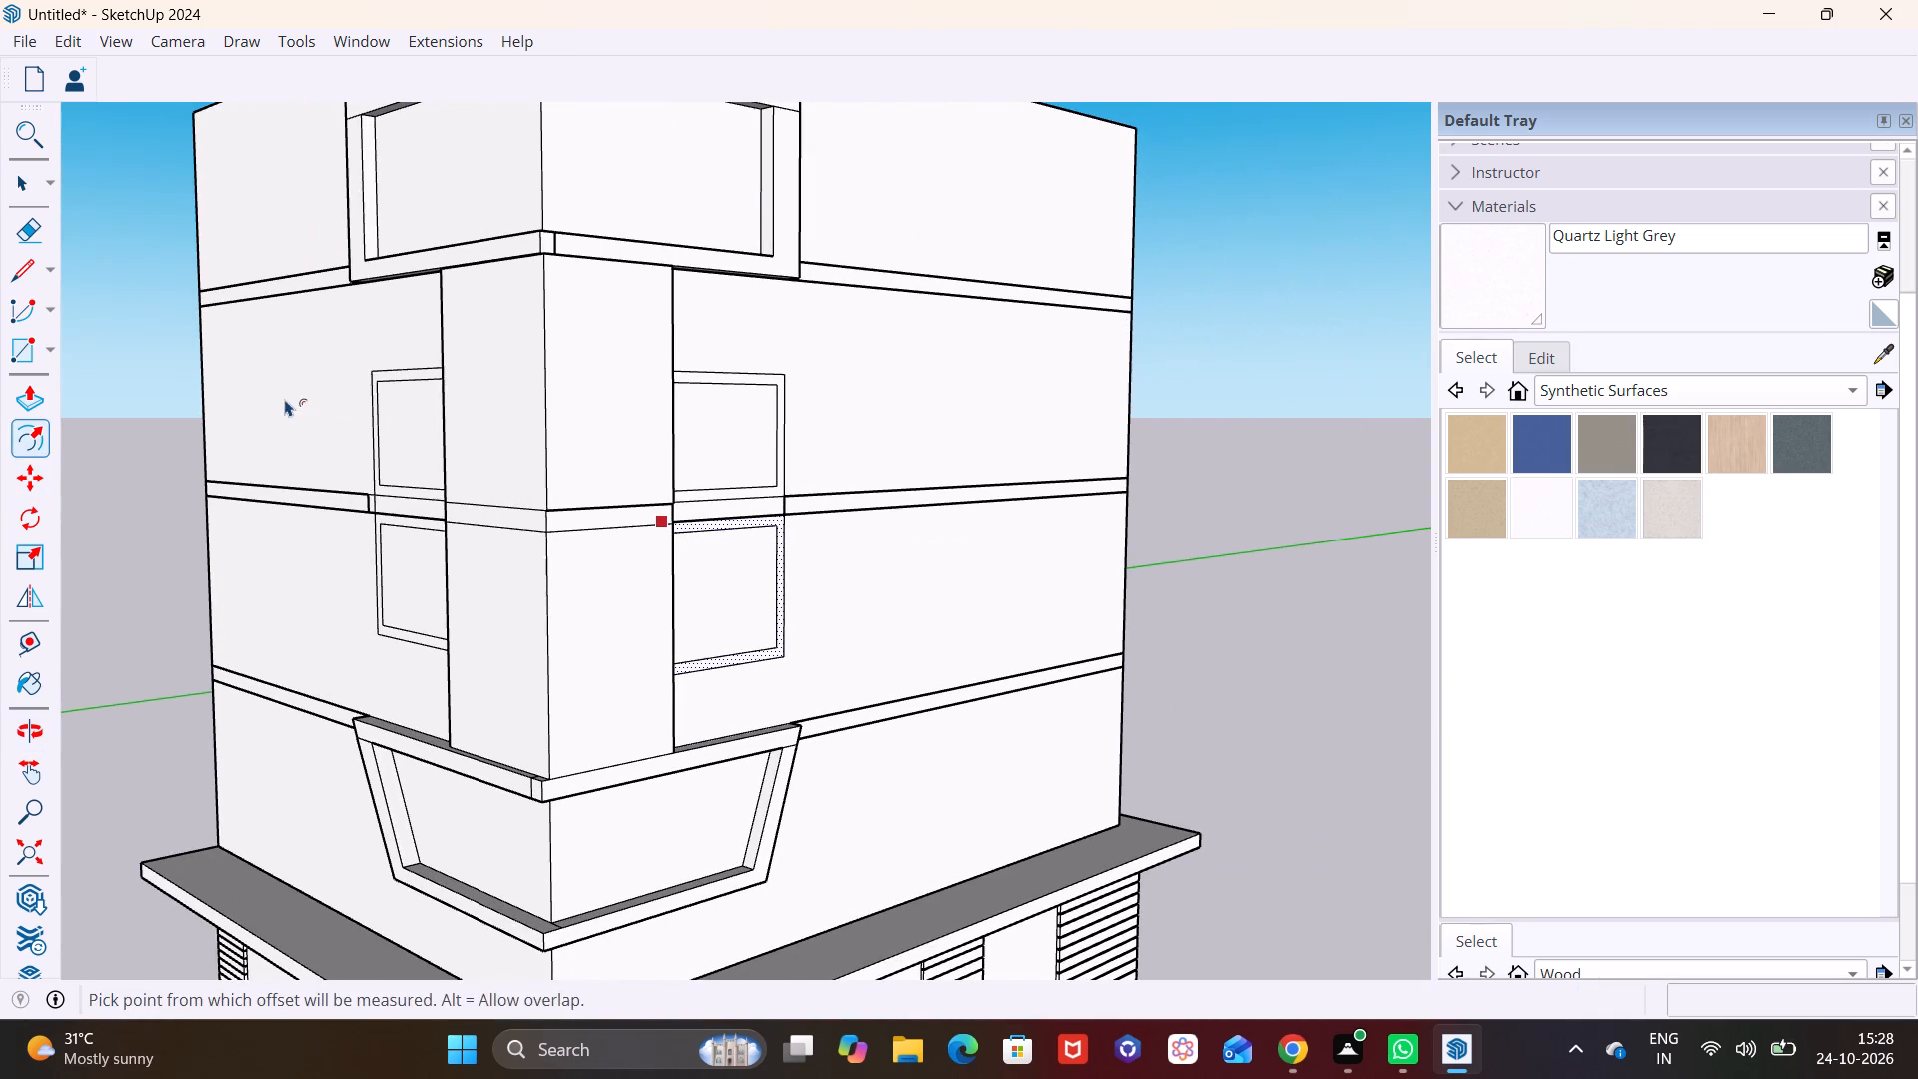
{"action": "middle_click_drag", "start_coordinate": [288, 397], "coordinate": [754, 462]}
{"action": "scroll", "coordinate": [674, 565], "scroll_direction": "up", "scroll_amount": 12}
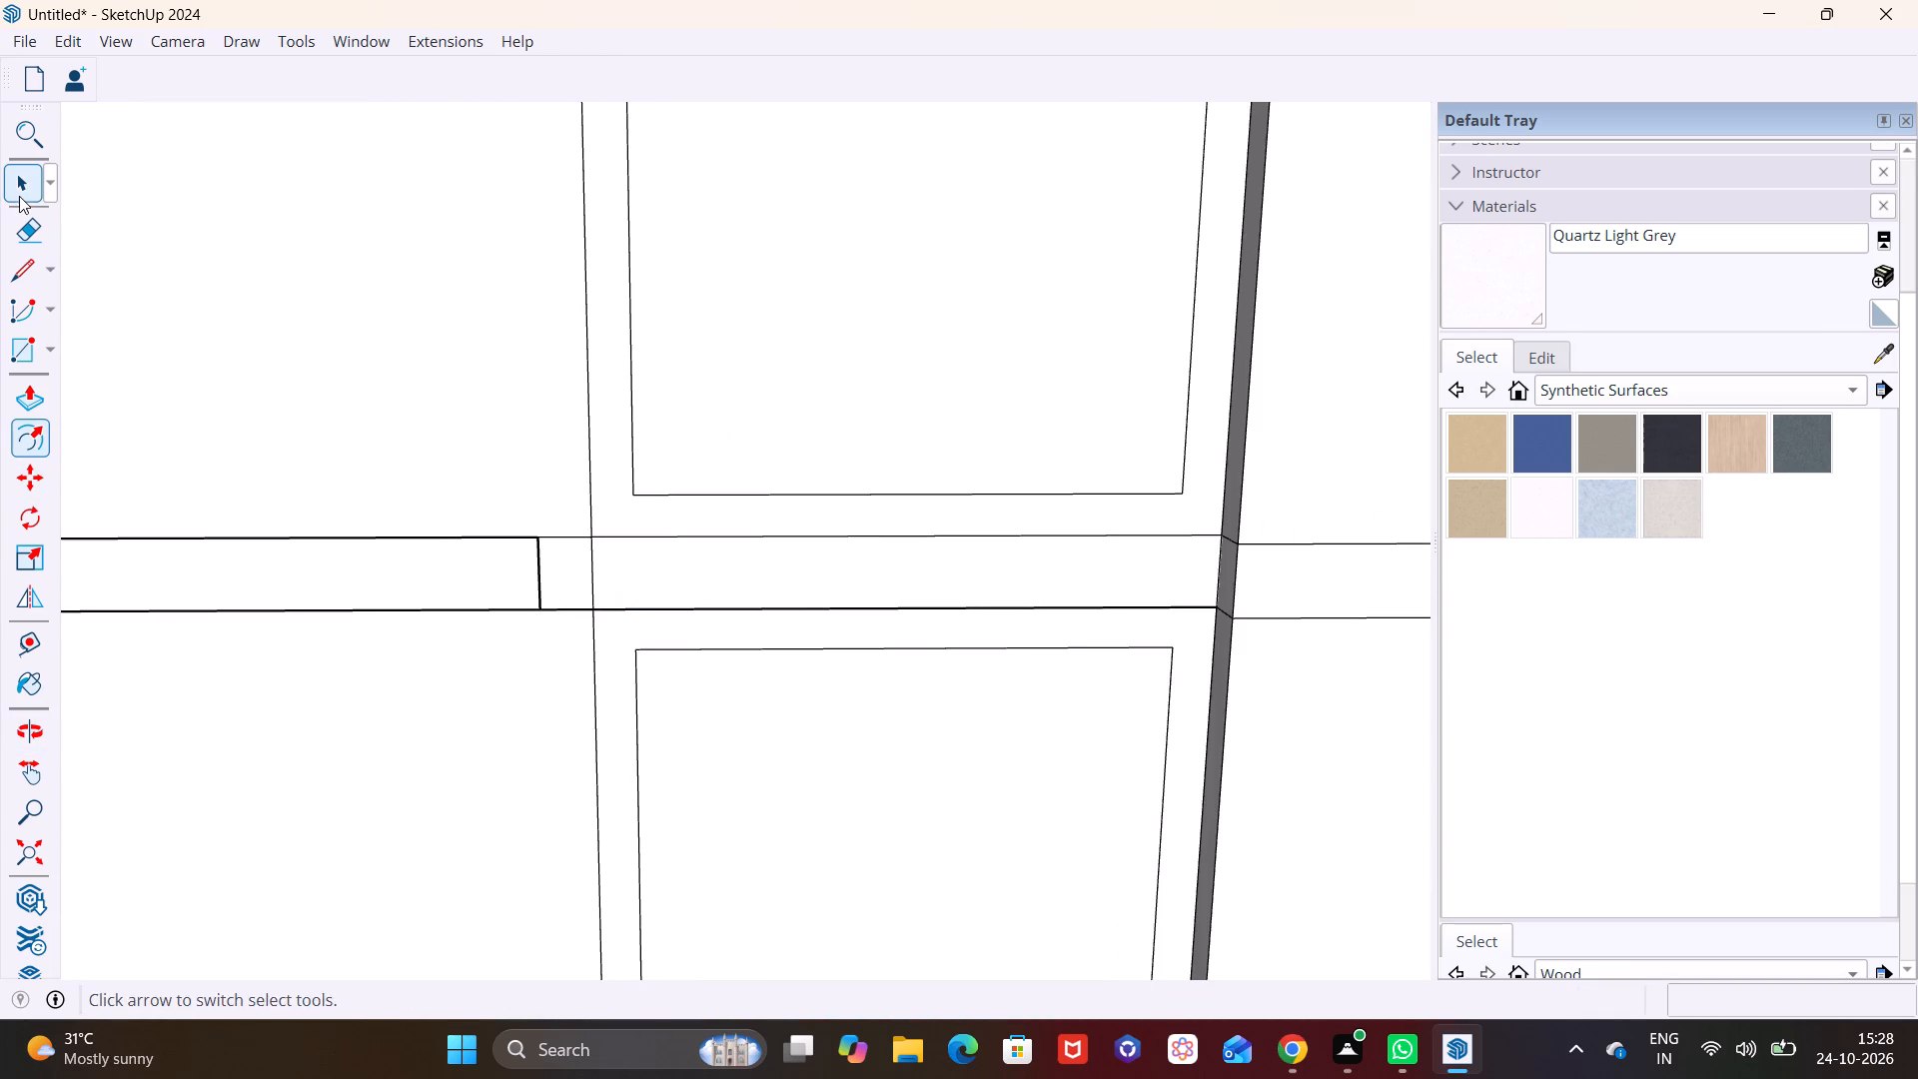
{"action": "left_click", "coordinate": [21, 195]}
{"action": "left_click", "coordinate": [16, 272]}
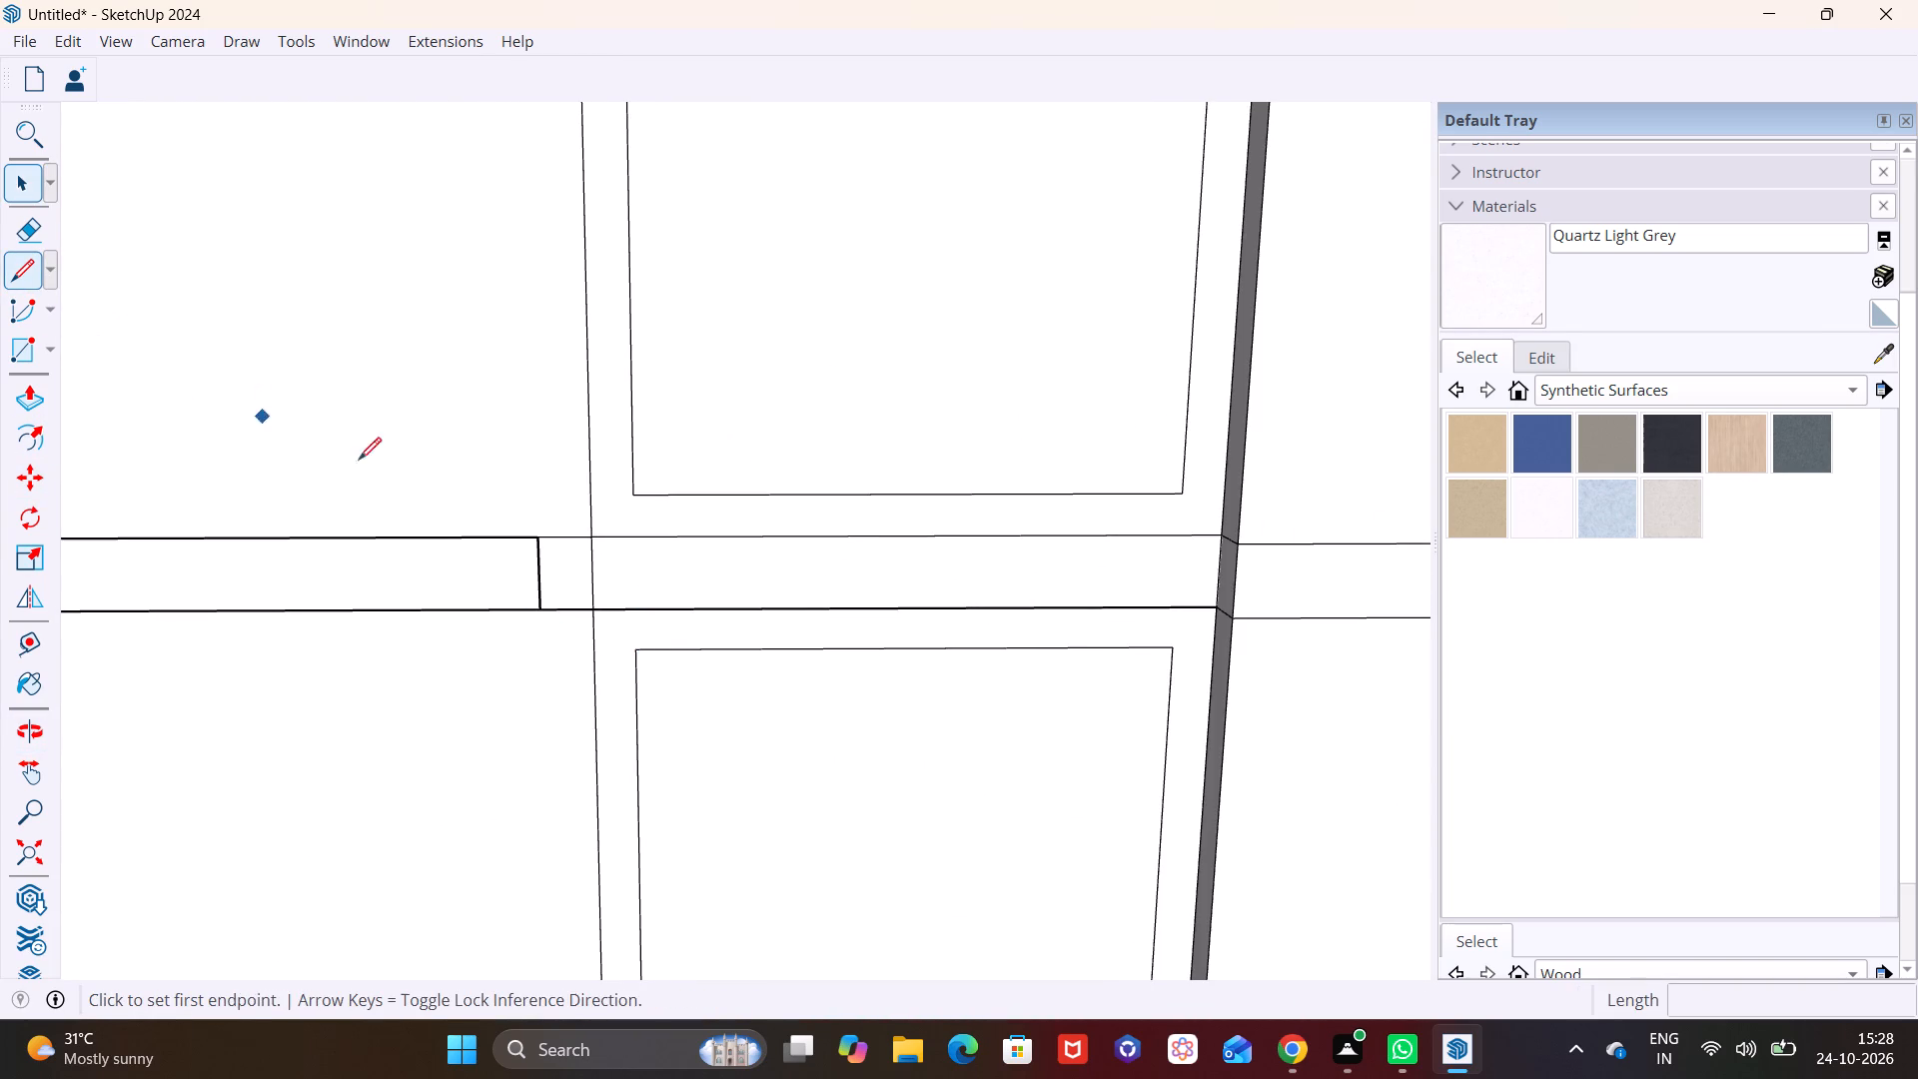
{"action": "left_click", "coordinate": [641, 646]}
{"action": "left_click", "coordinate": [633, 492]}
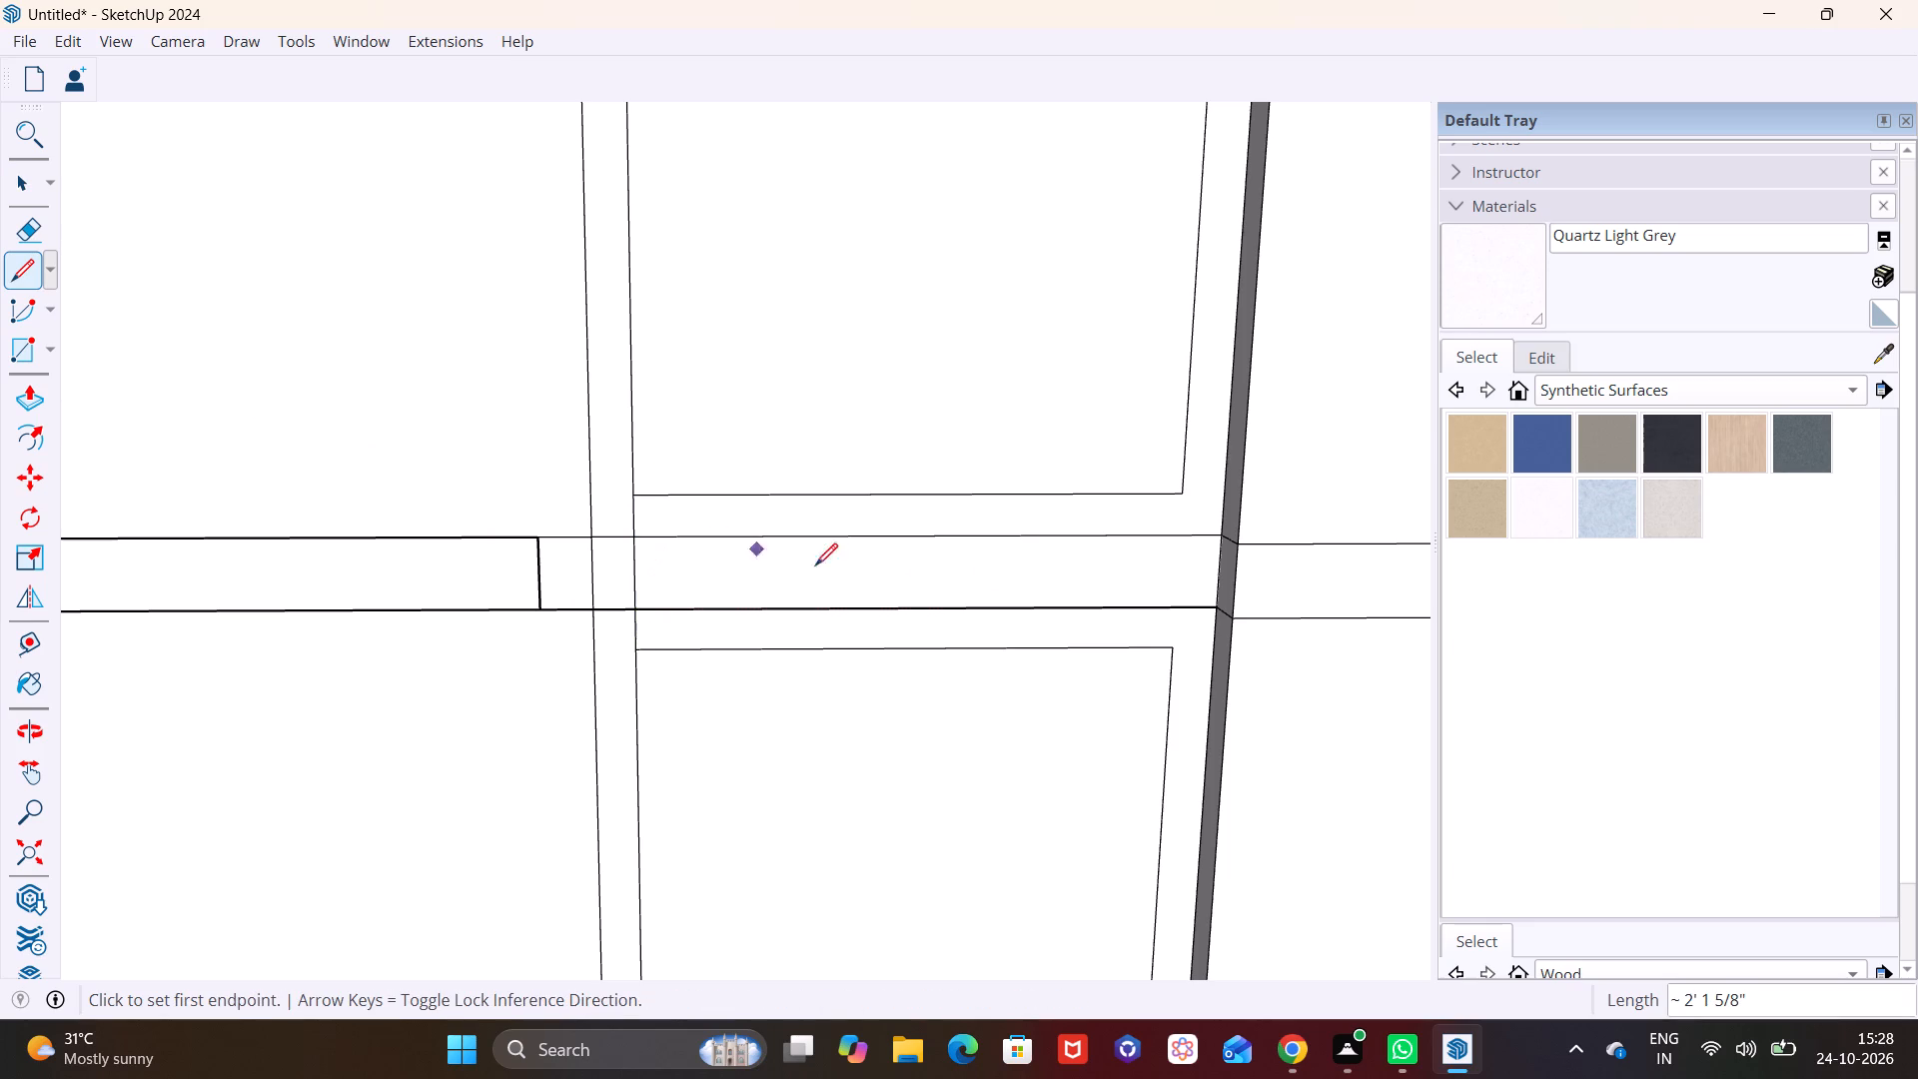
{"action": "left_click_drag", "start_coordinate": [1171, 654], "coordinate": [1170, 643]}
{"action": "left_click", "coordinate": [1186, 490]}
Join the upper and lower inner outlines on the right facade with two vertical lines across the band, each about 2' 2" long.
{"action": "scroll", "coordinate": [840, 546], "scroll_direction": "down", "scroll_amount": 7}
{"action": "middle_click_drag", "start_coordinate": [886, 608], "coordinate": [0, 493]}
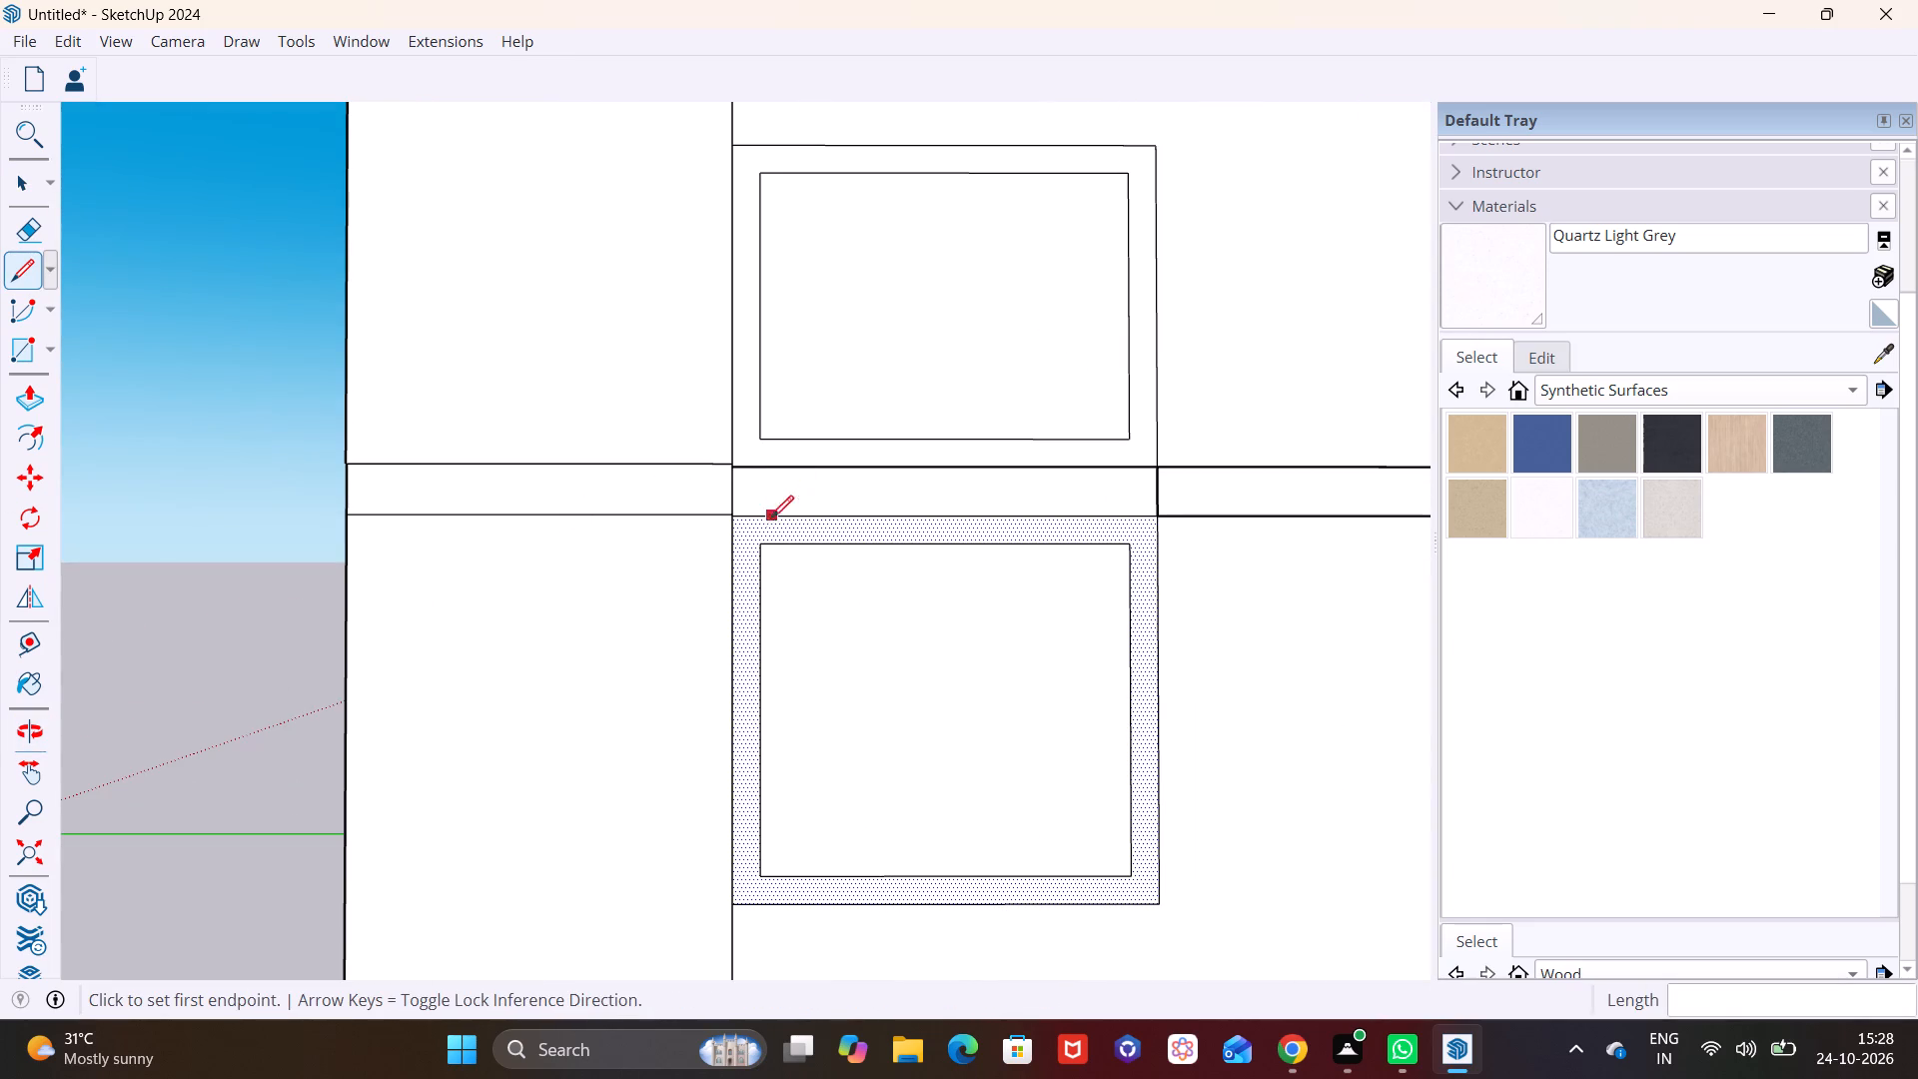
{"action": "left_click", "coordinate": [761, 544]}
{"action": "left_click", "coordinate": [763, 443]}
{"action": "left_click", "coordinate": [1128, 548]}
{"action": "left_click", "coordinate": [1136, 443]}
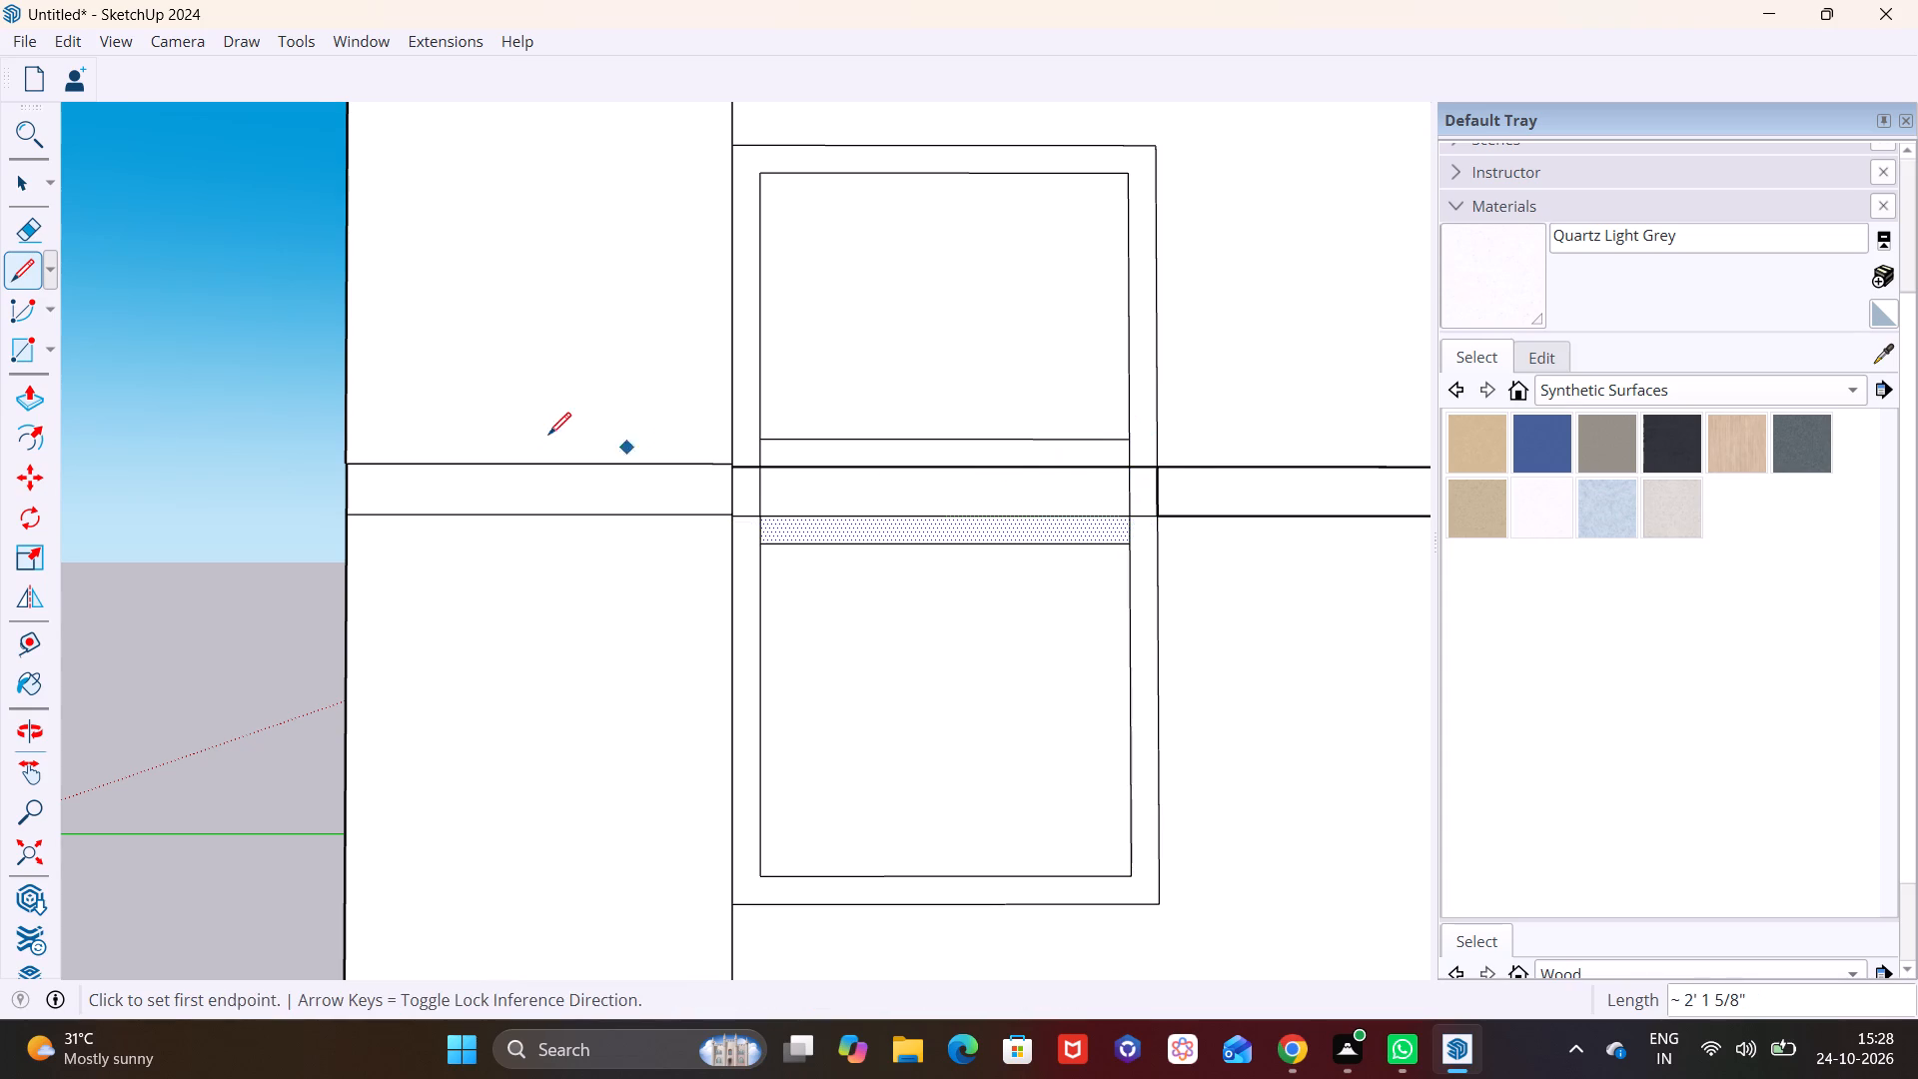
Delete the edge along the band's top between the two joining lines on the left facade.
{"action": "scroll", "coordinate": [540, 456], "scroll_direction": "down", "scroll_amount": 5}
{"action": "key", "text": "space"}
{"action": "middle_click_drag", "start_coordinate": [561, 576], "coordinate": [1275, 677]}
{"action": "scroll", "coordinate": [749, 611], "scroll_direction": "up", "scroll_amount": 6}
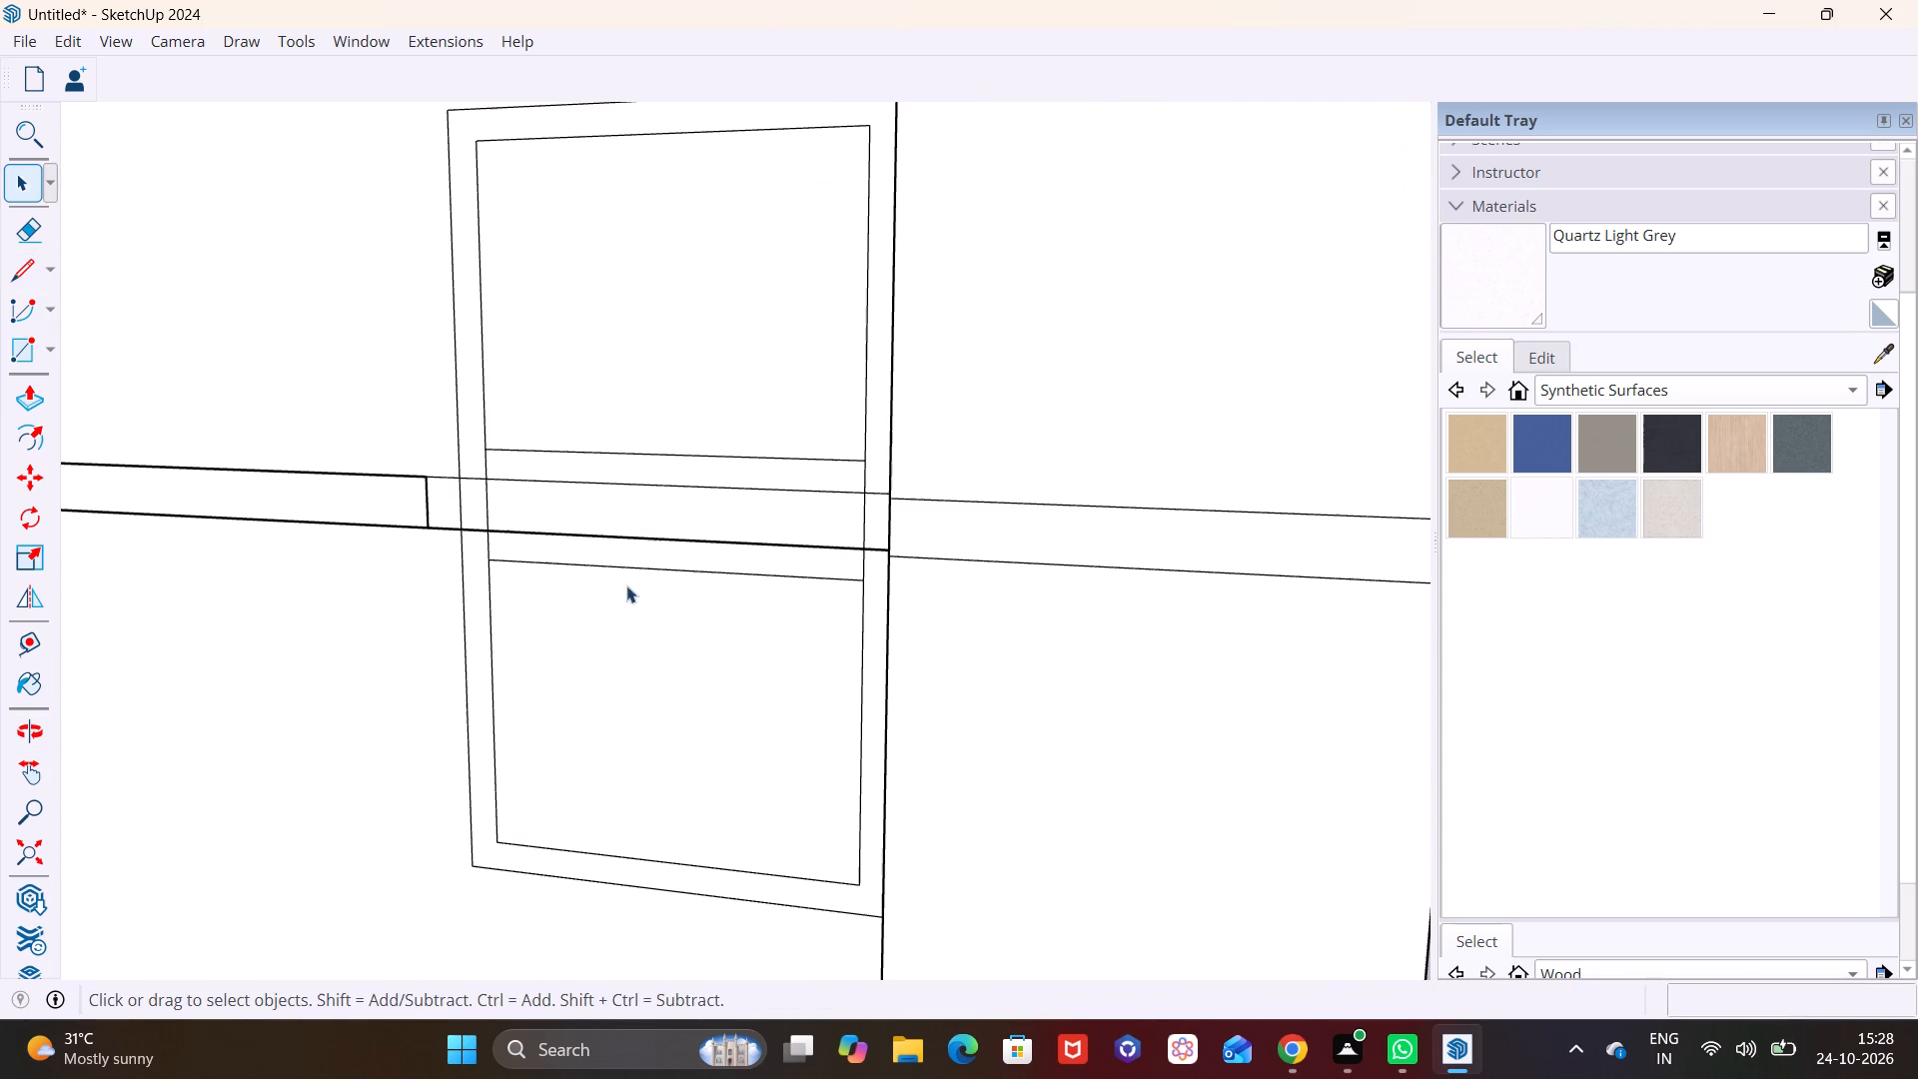
{"action": "key", "text": "space"}
{"action": "left_click", "coordinate": [588, 483]}
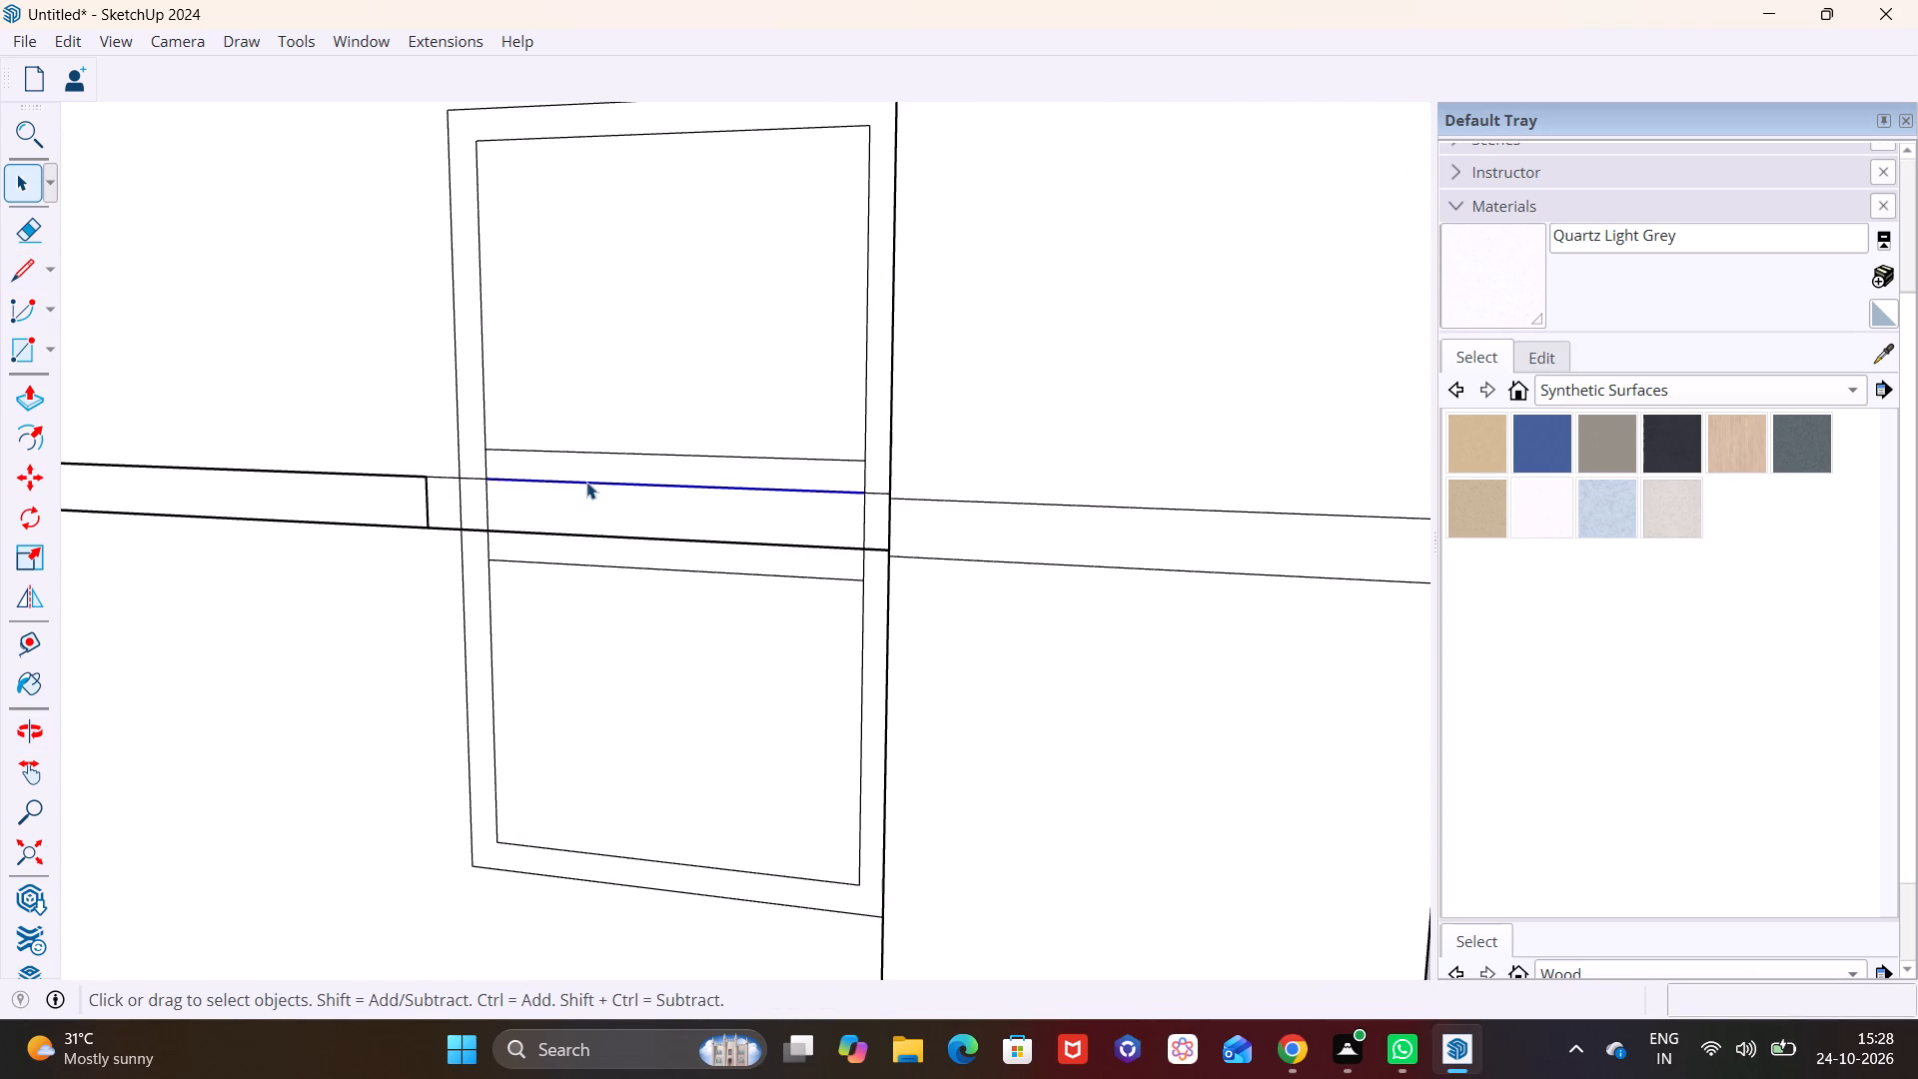
{"action": "key", "text": "Delete"}
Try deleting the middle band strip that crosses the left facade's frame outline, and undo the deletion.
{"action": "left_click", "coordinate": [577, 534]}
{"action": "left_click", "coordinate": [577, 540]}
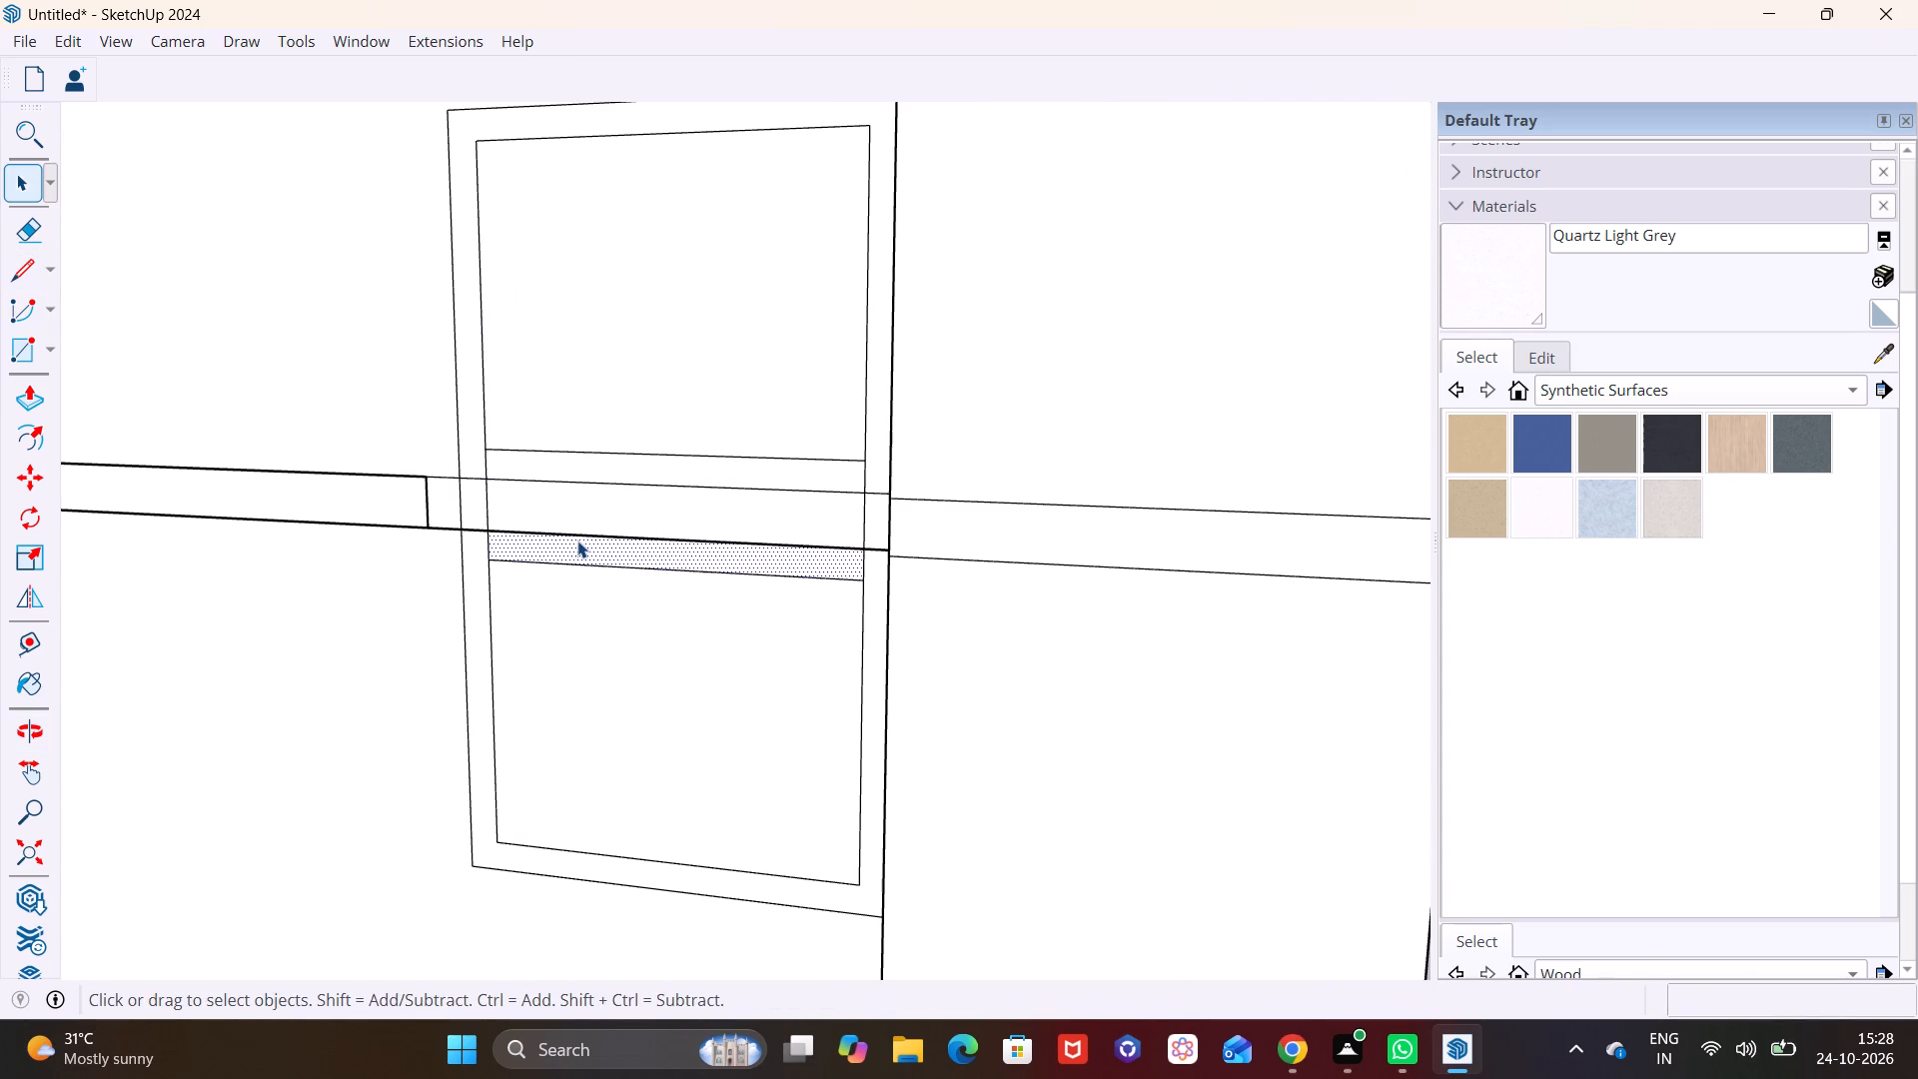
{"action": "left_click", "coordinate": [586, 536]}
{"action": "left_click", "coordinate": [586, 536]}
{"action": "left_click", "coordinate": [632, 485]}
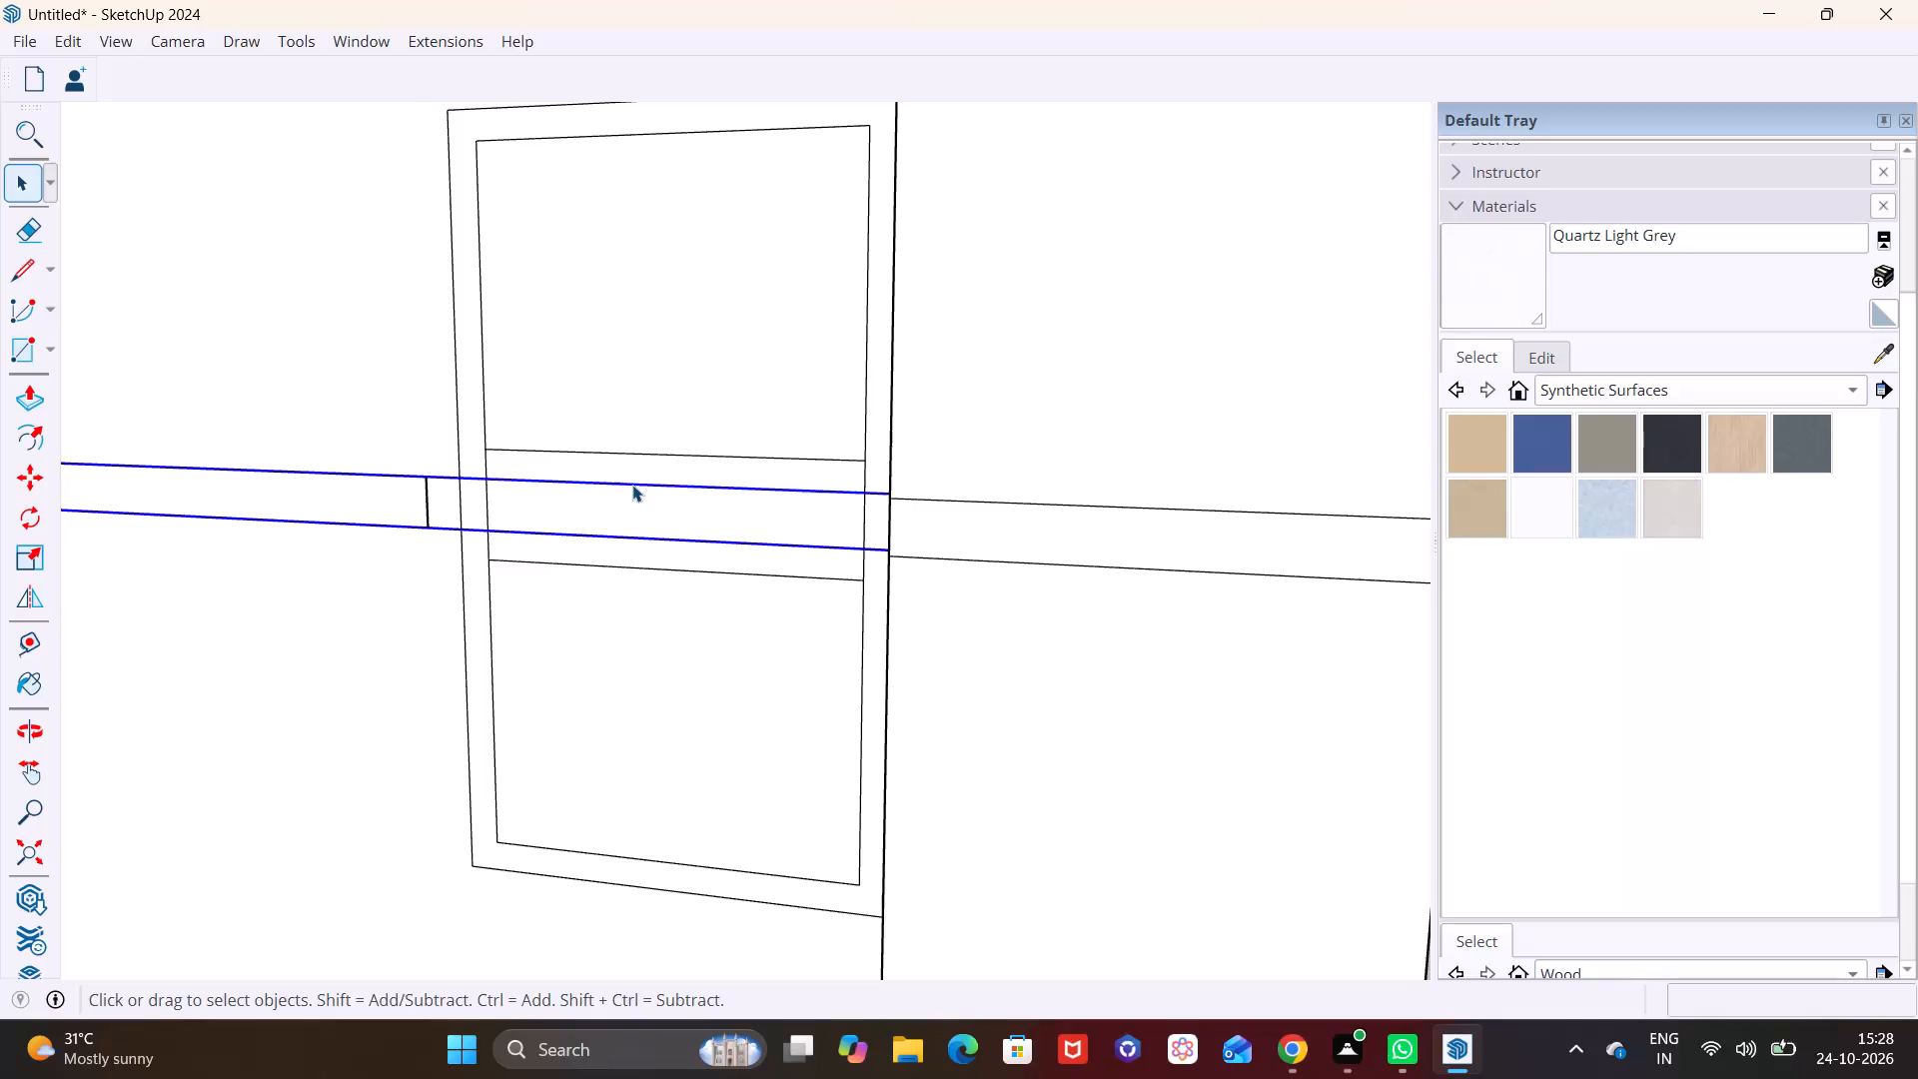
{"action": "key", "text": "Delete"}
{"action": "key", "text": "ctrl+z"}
Draw a rectangle over the middle band strip between the inner vertical edges of the left facade's tall window frame.
{"action": "scroll", "coordinate": [627, 507], "scroll_direction": "down", "scroll_amount": 7}
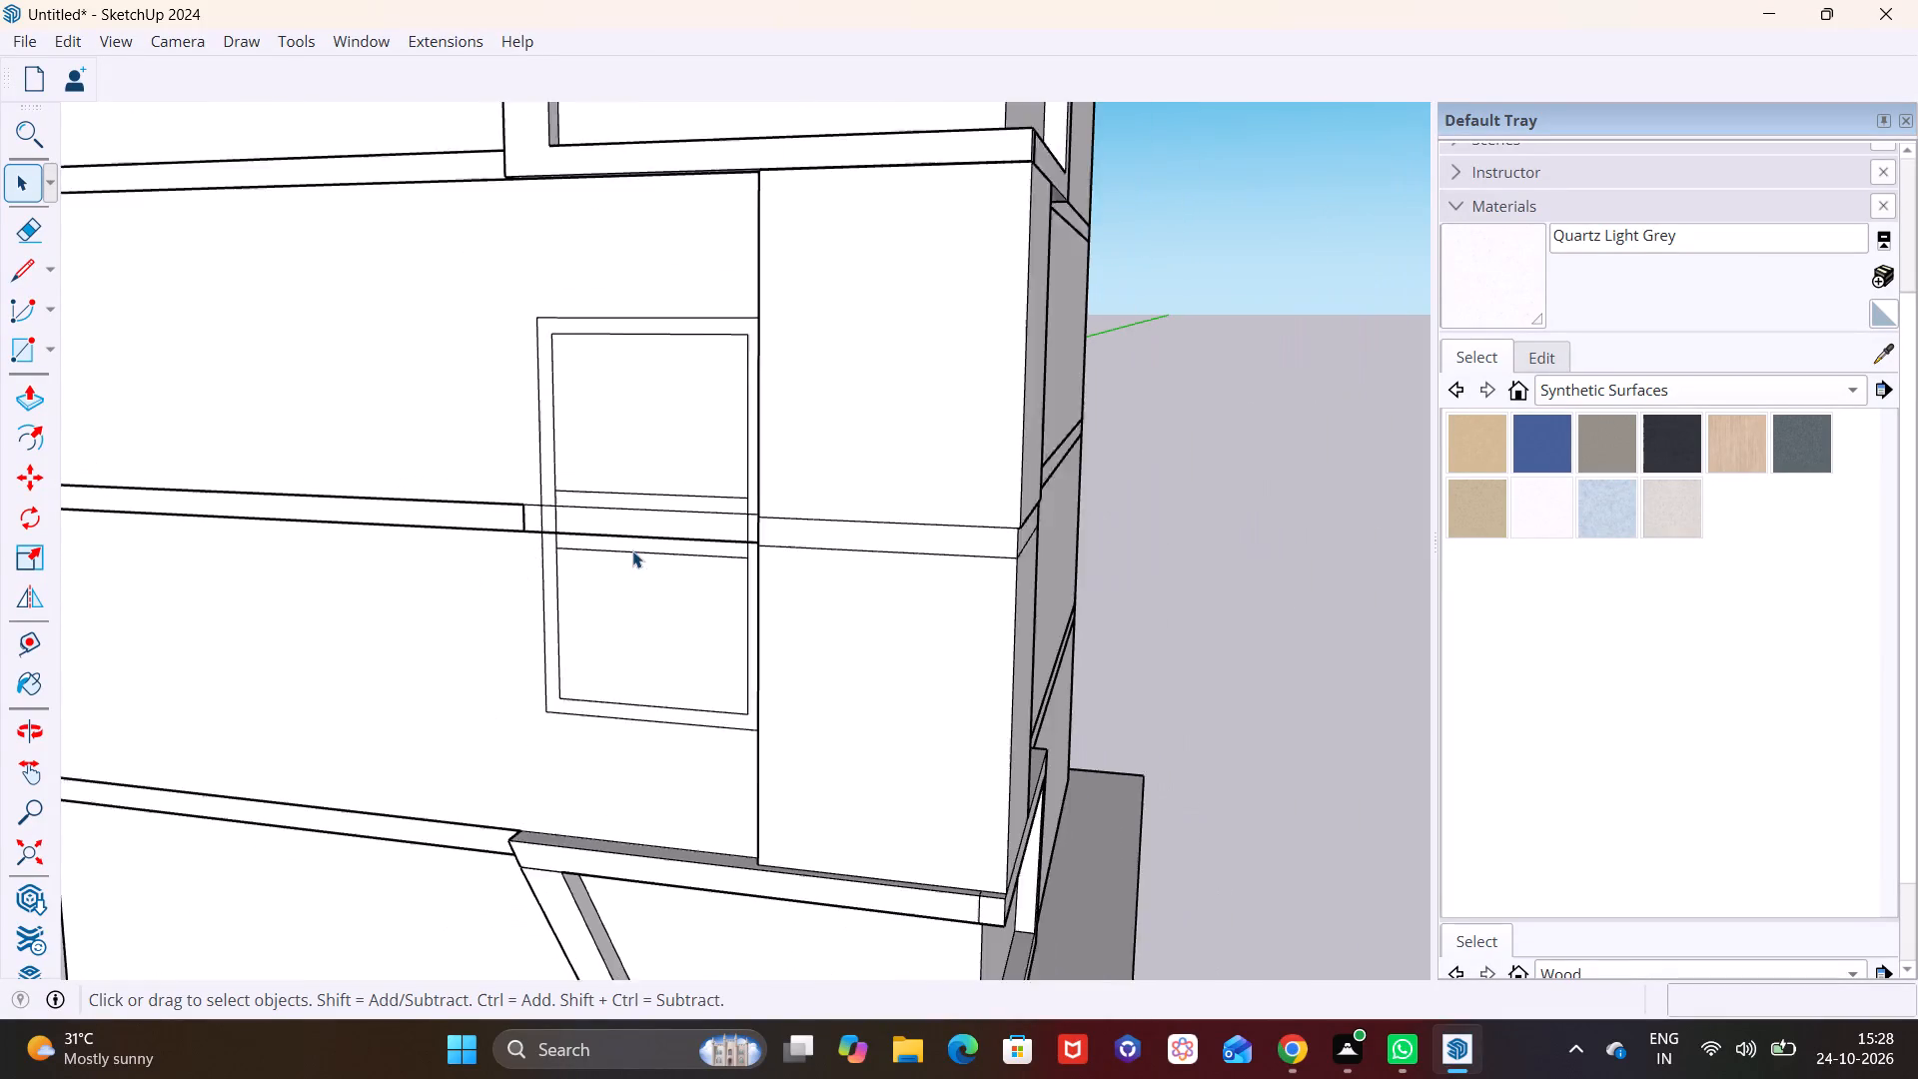
{"action": "scroll", "coordinate": [632, 550], "scroll_direction": "down", "scroll_amount": 1}
{"action": "middle_click_drag", "start_coordinate": [622, 554], "coordinate": [495, 443]}
{"action": "scroll", "coordinate": [495, 389], "scroll_direction": "up", "scroll_amount": 5}
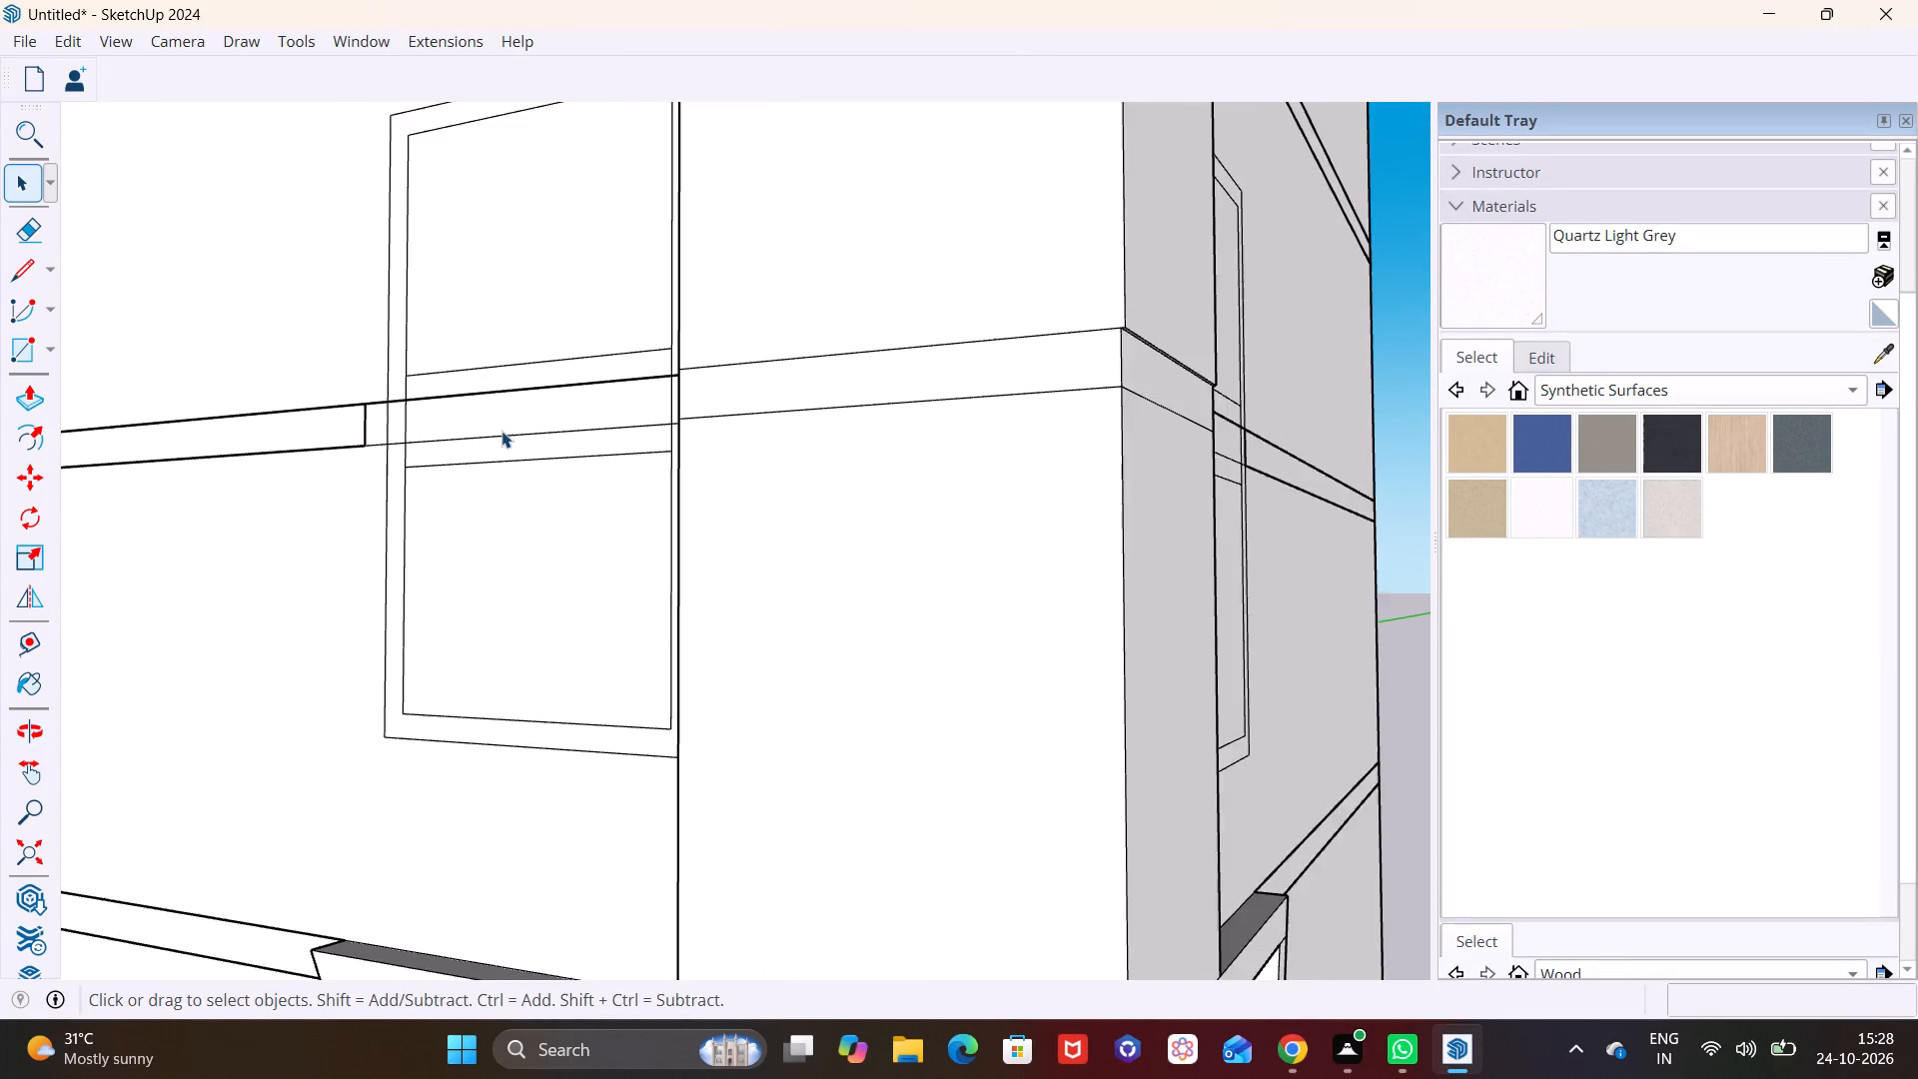
{"action": "scroll", "coordinate": [501, 431], "scroll_direction": "up", "scroll_amount": 3}
{"action": "middle_click_drag", "start_coordinate": [519, 410], "coordinate": [530, 549], "text": "shift"}
{"action": "left_click", "coordinate": [530, 553]}
{"action": "left_click", "coordinate": [530, 552]}
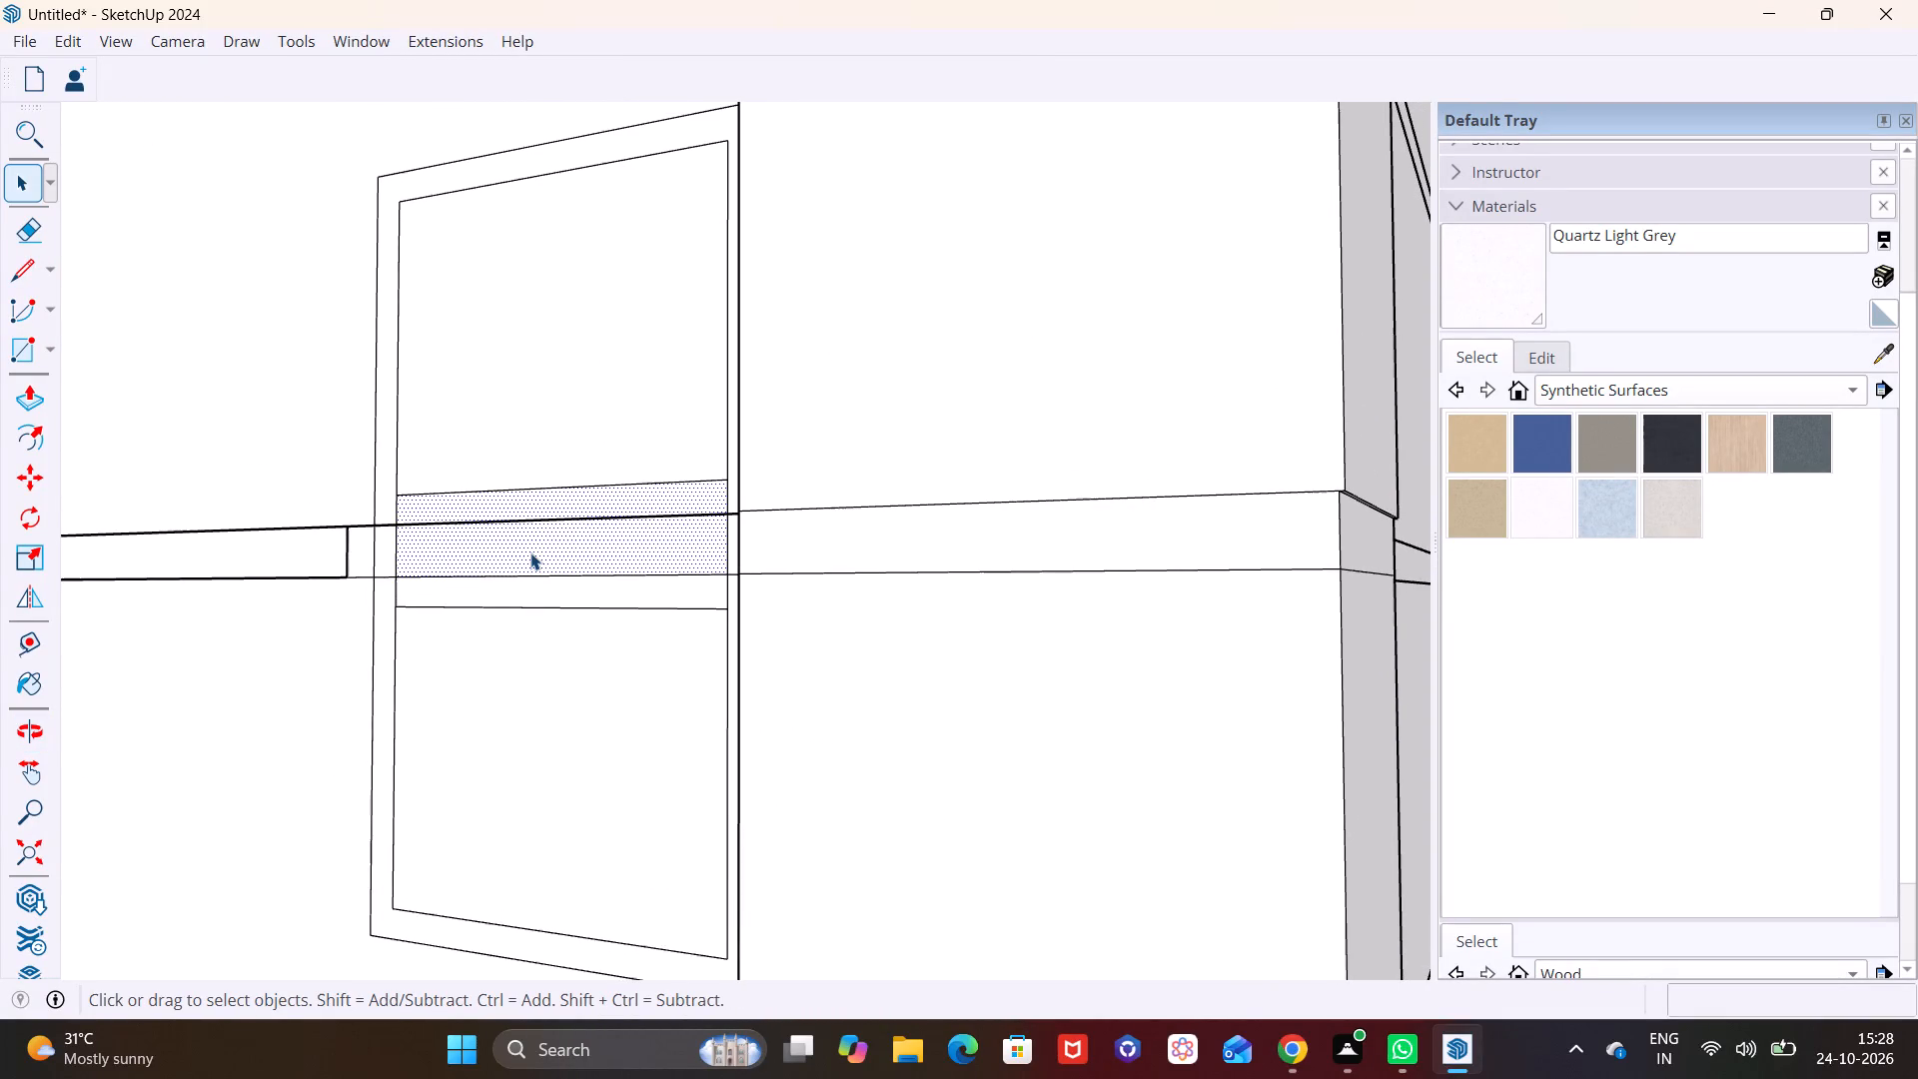
{"action": "double_click", "coordinate": [530, 552]}
{"action": "left_click", "coordinate": [528, 546]}
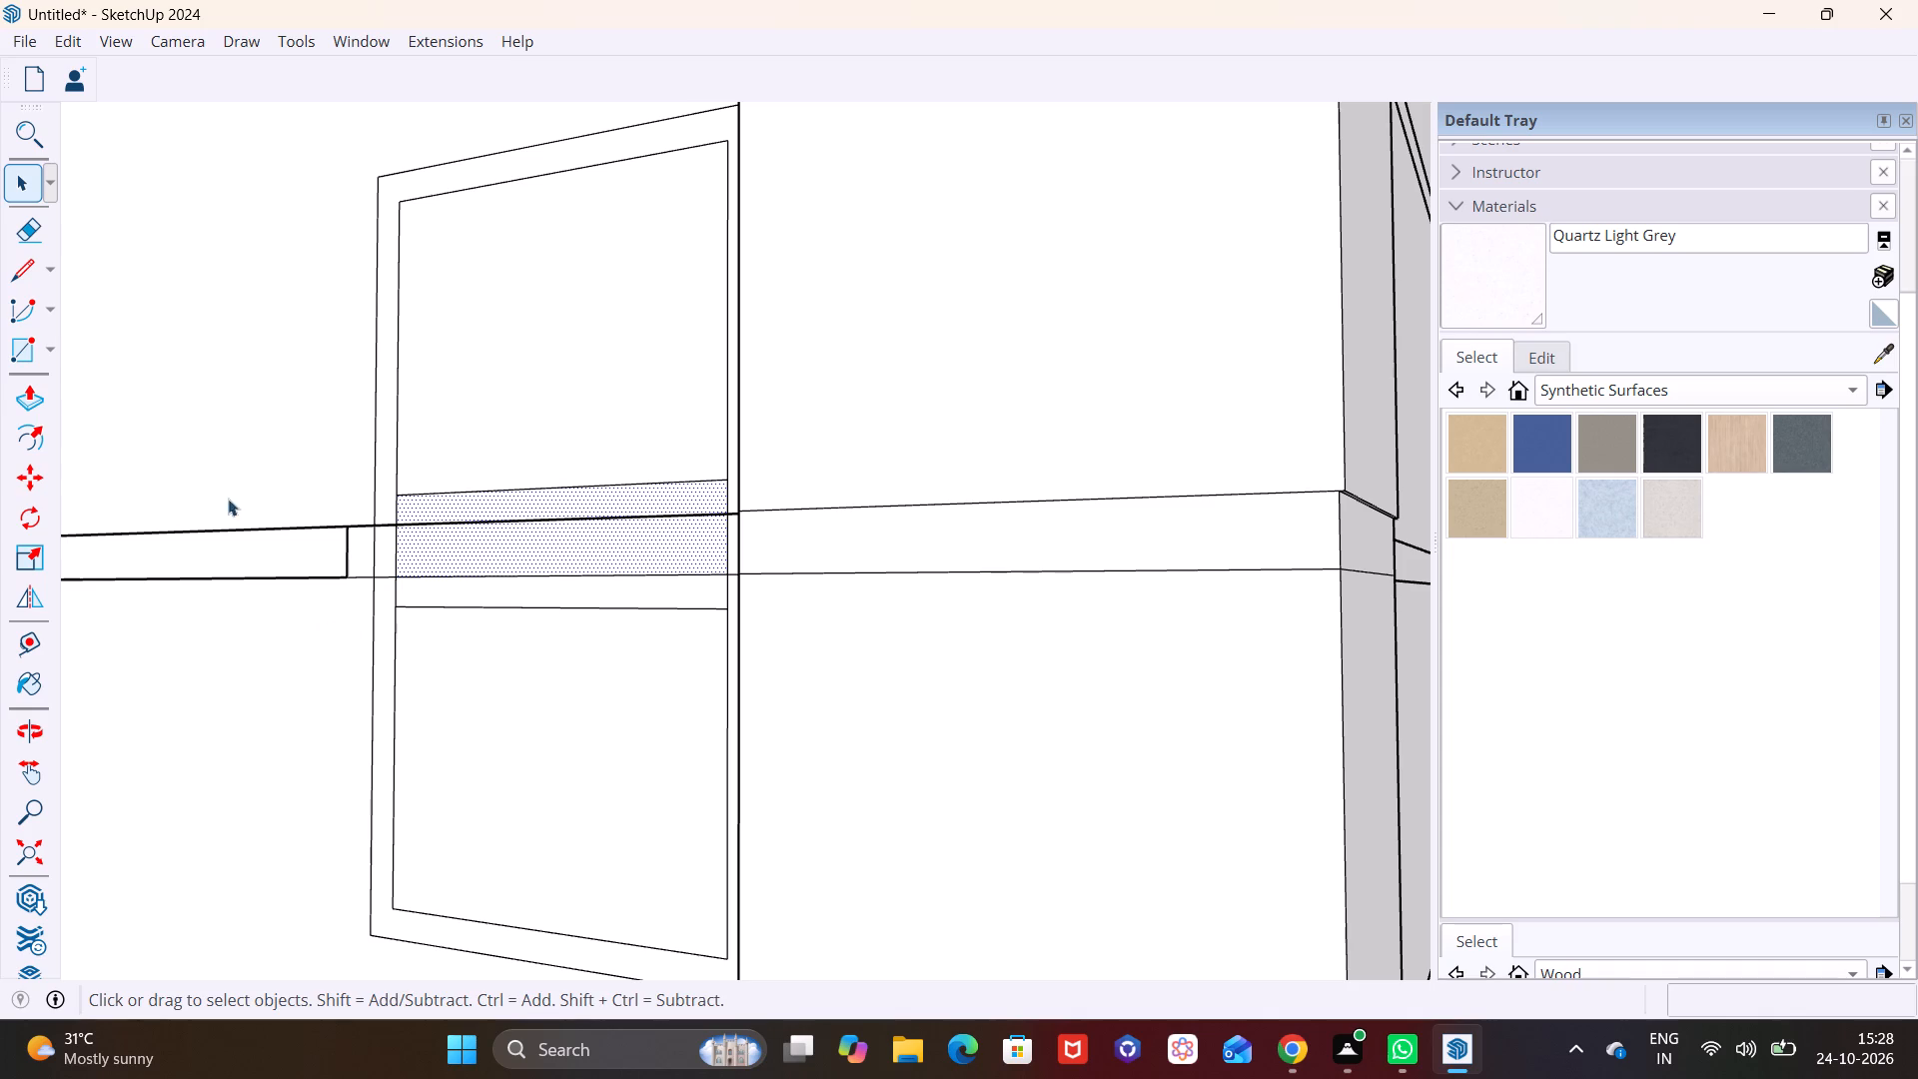
{"action": "left_click", "coordinate": [53, 354]}
{"action": "left_click", "coordinate": [57, 383]}
{"action": "middle_click_drag", "start_coordinate": [699, 594], "coordinate": [1006, 679]}
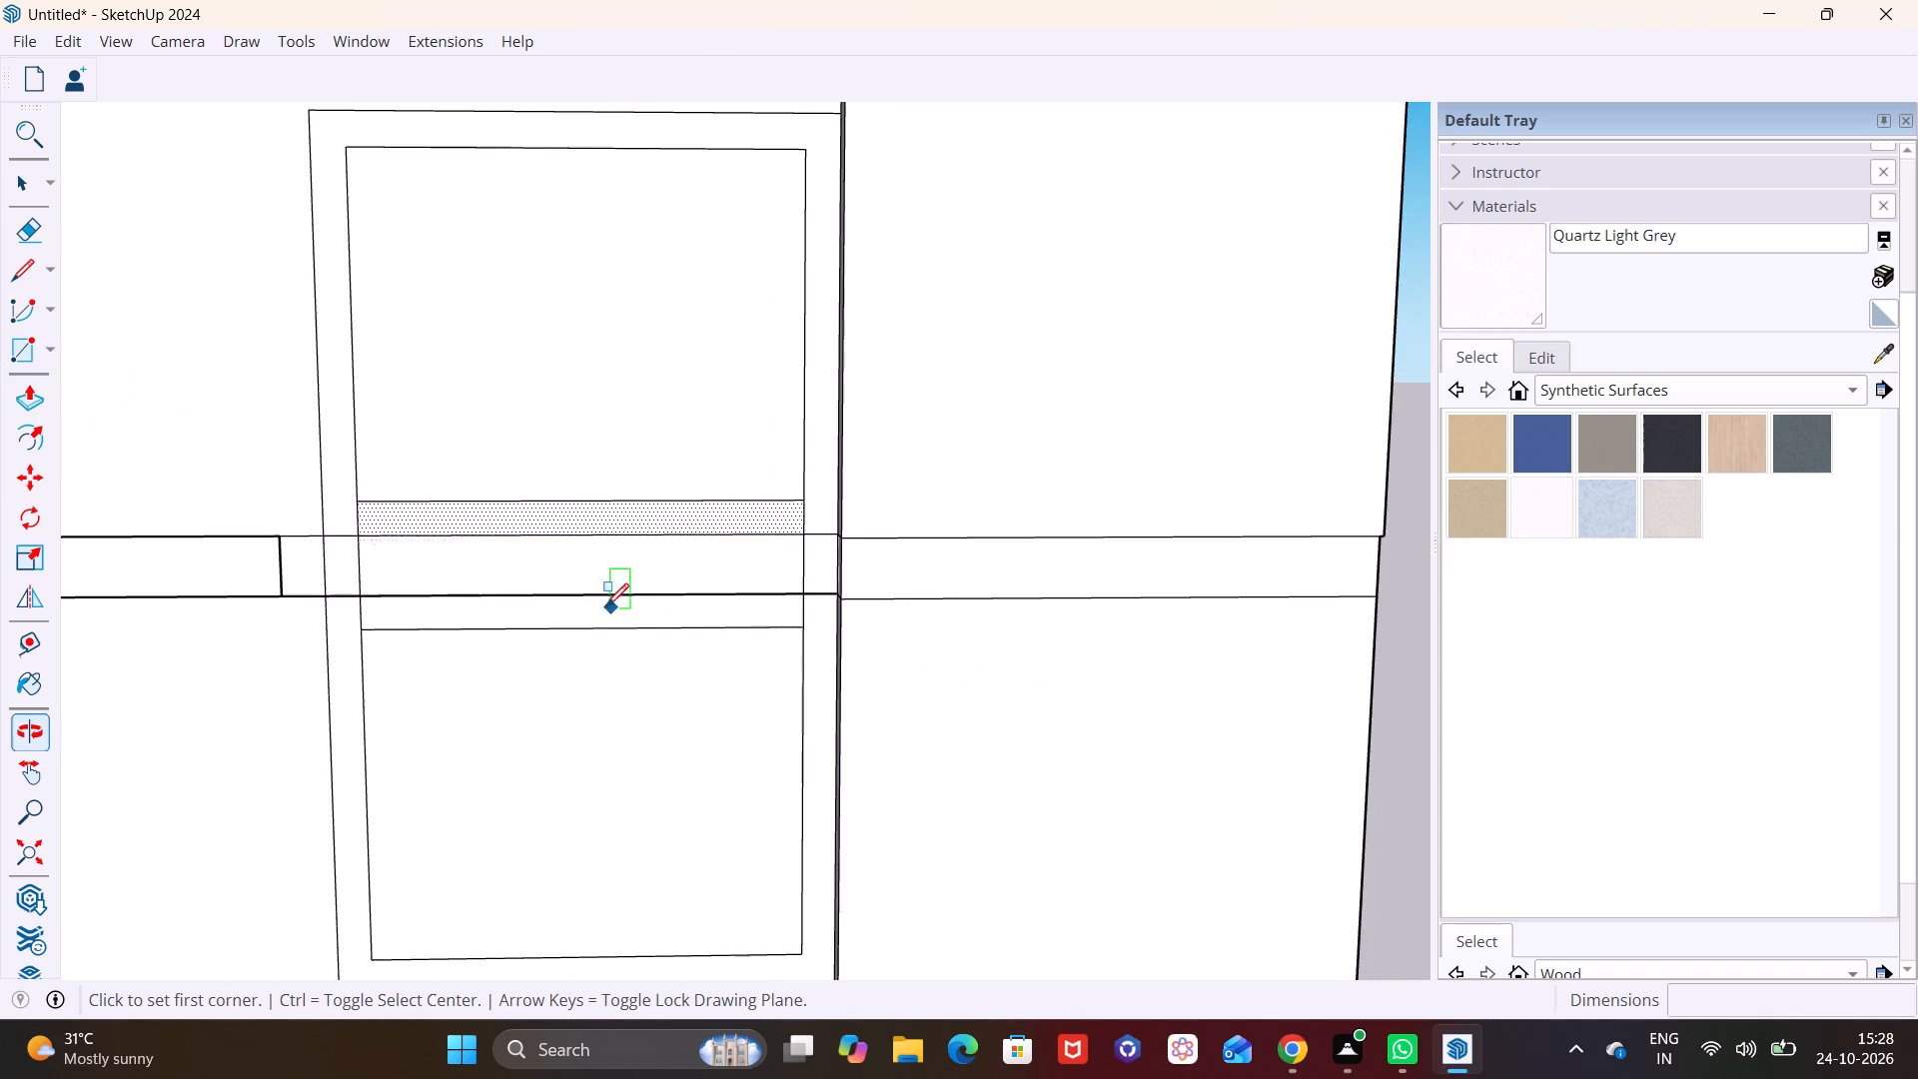
{"action": "scroll", "coordinate": [601, 602], "scroll_direction": "up", "scroll_amount": 7}
{"action": "left_click", "coordinate": [250, 483]}
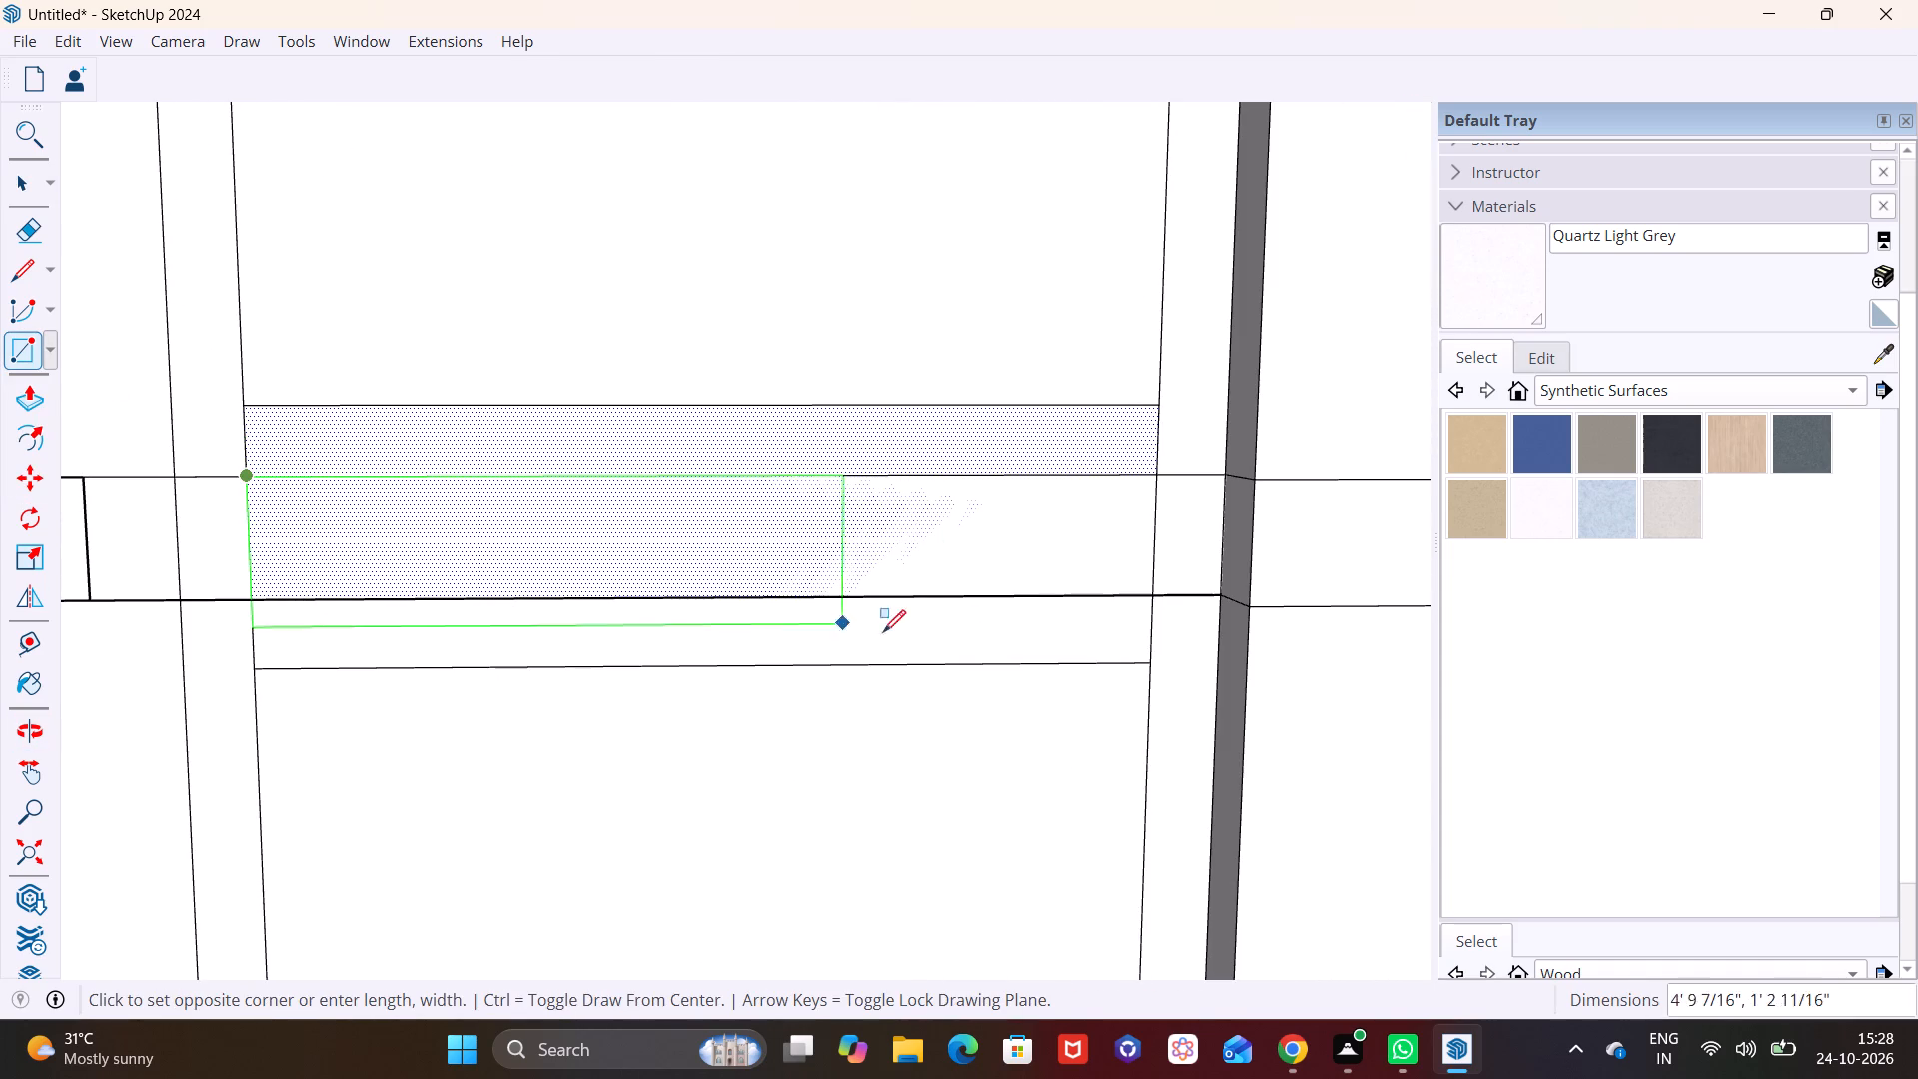
{"action": "left_click", "coordinate": [1149, 592]}
Pull the band strip inside the window frame outward about 5".
{"action": "key", "text": "space"}
{"action": "left_click", "coordinate": [899, 556]}
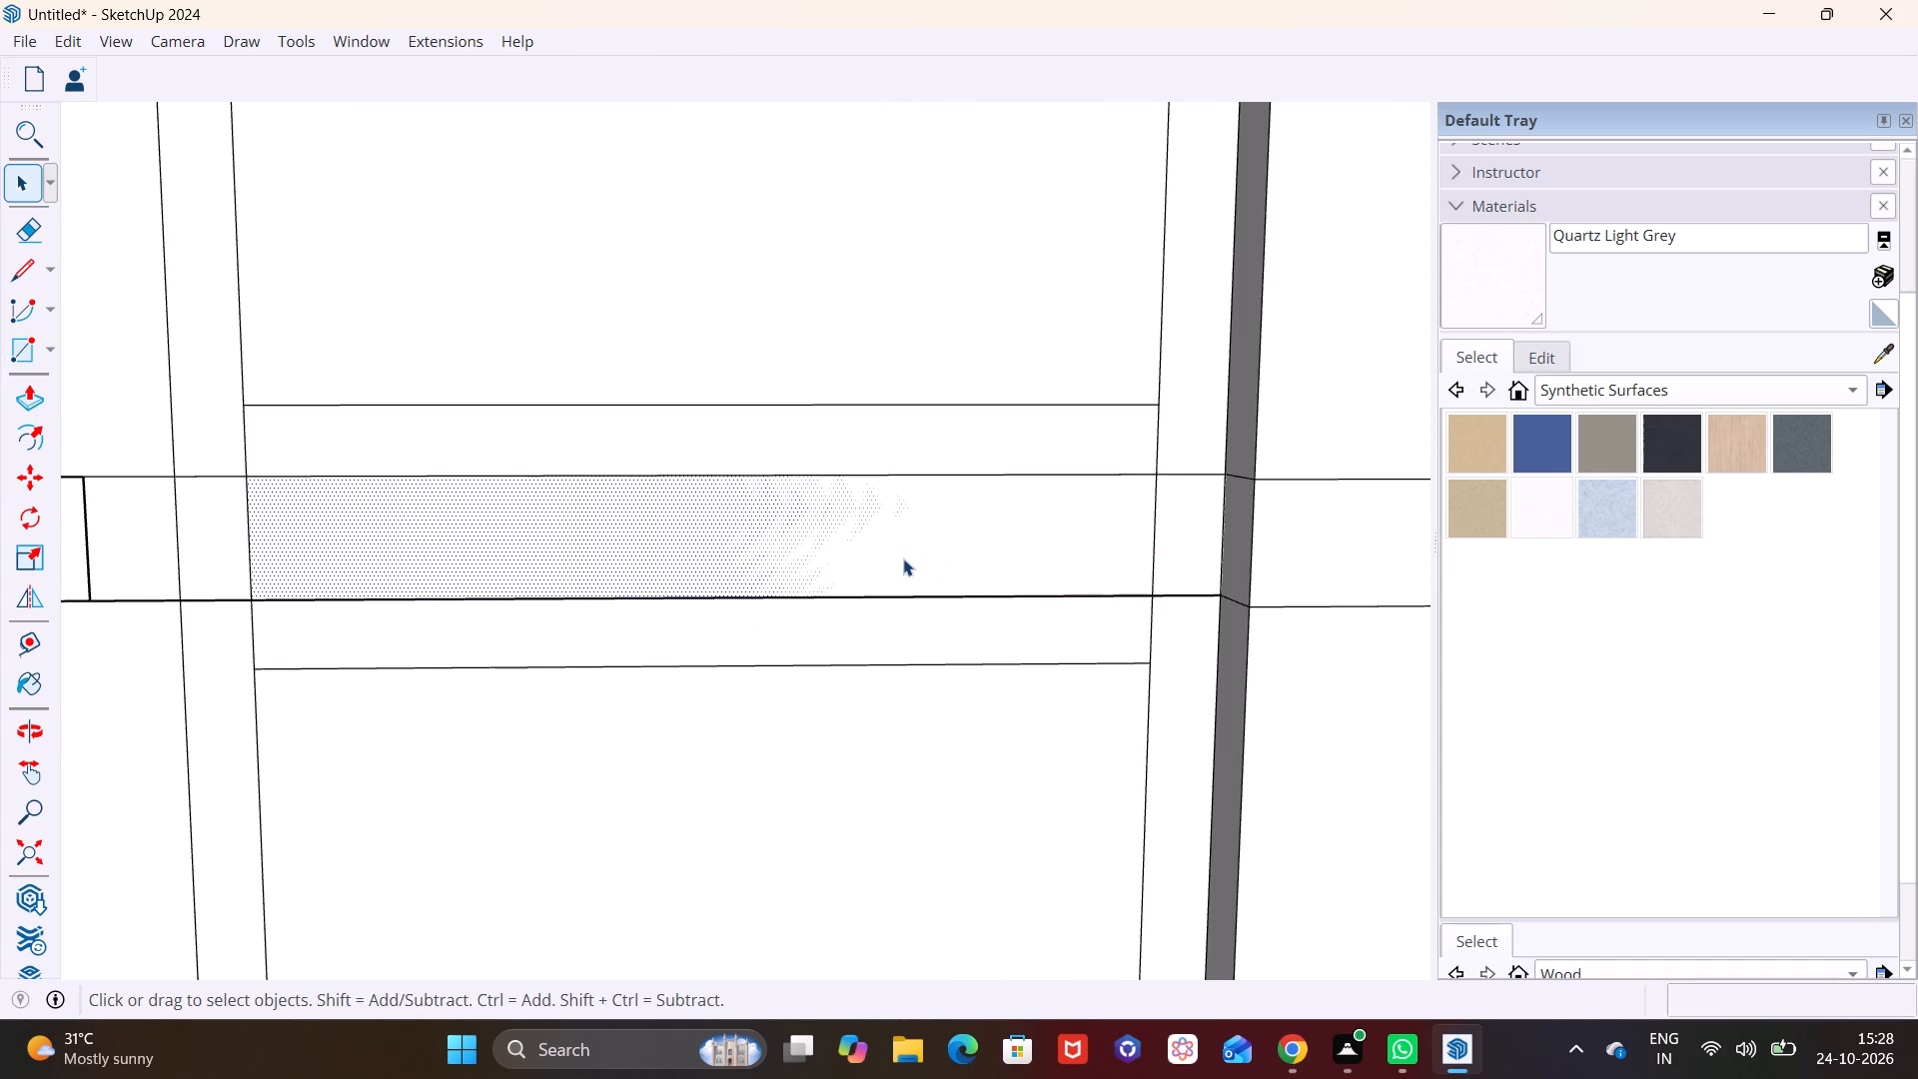
{"action": "scroll", "coordinate": [908, 561], "scroll_direction": "down", "scroll_amount": 3}
{"action": "middle_click_drag", "start_coordinate": [891, 614], "coordinate": [438, 606]}
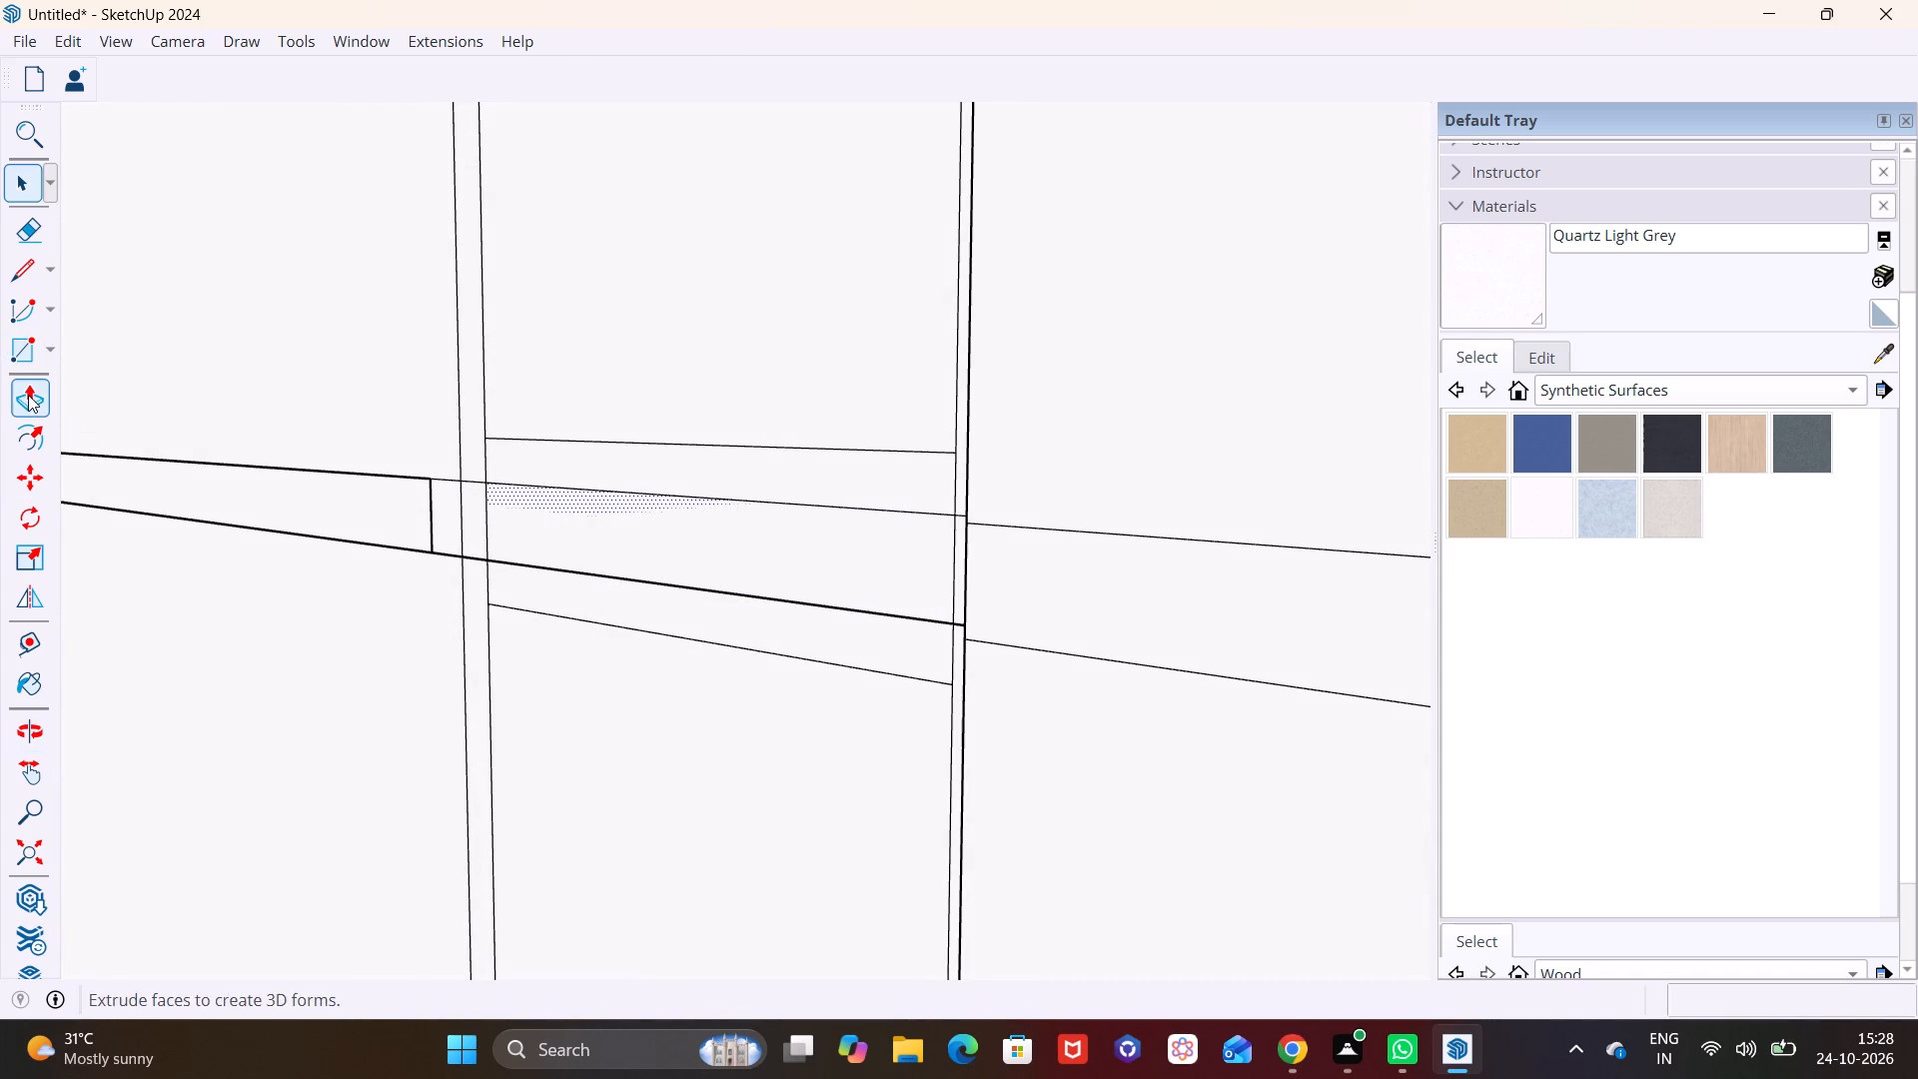
{"action": "left_click", "coordinate": [28, 395]}
{"action": "left_click", "coordinate": [704, 541]}
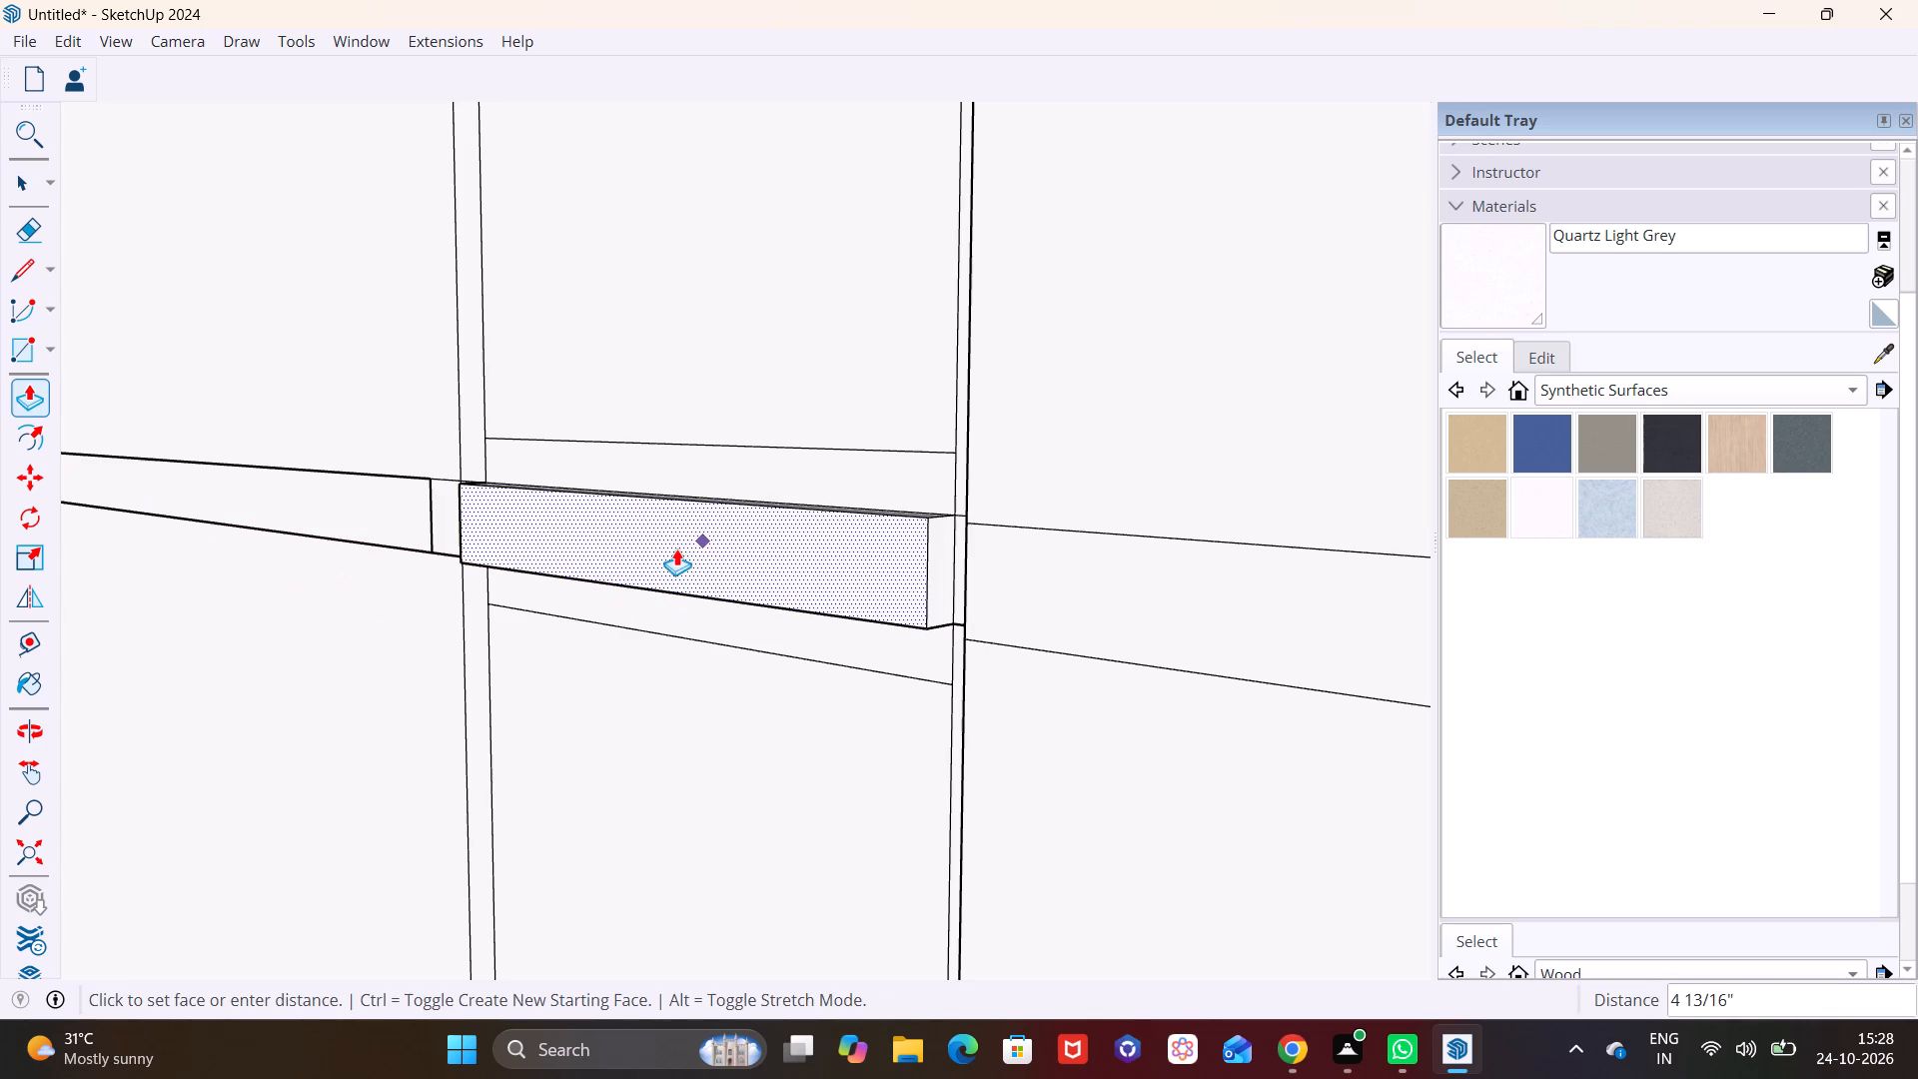
{"action": "left_click", "coordinate": [673, 549]}
{"action": "key", "text": "space"}
Pull the upper window frame border outward 5 1/2", matching the projecting band strip.
{"action": "scroll", "coordinate": [682, 508], "scroll_direction": "down", "scroll_amount": 6}
{"action": "middle_click_drag", "start_coordinate": [682, 525], "coordinate": [725, 620], "text": "shift"}
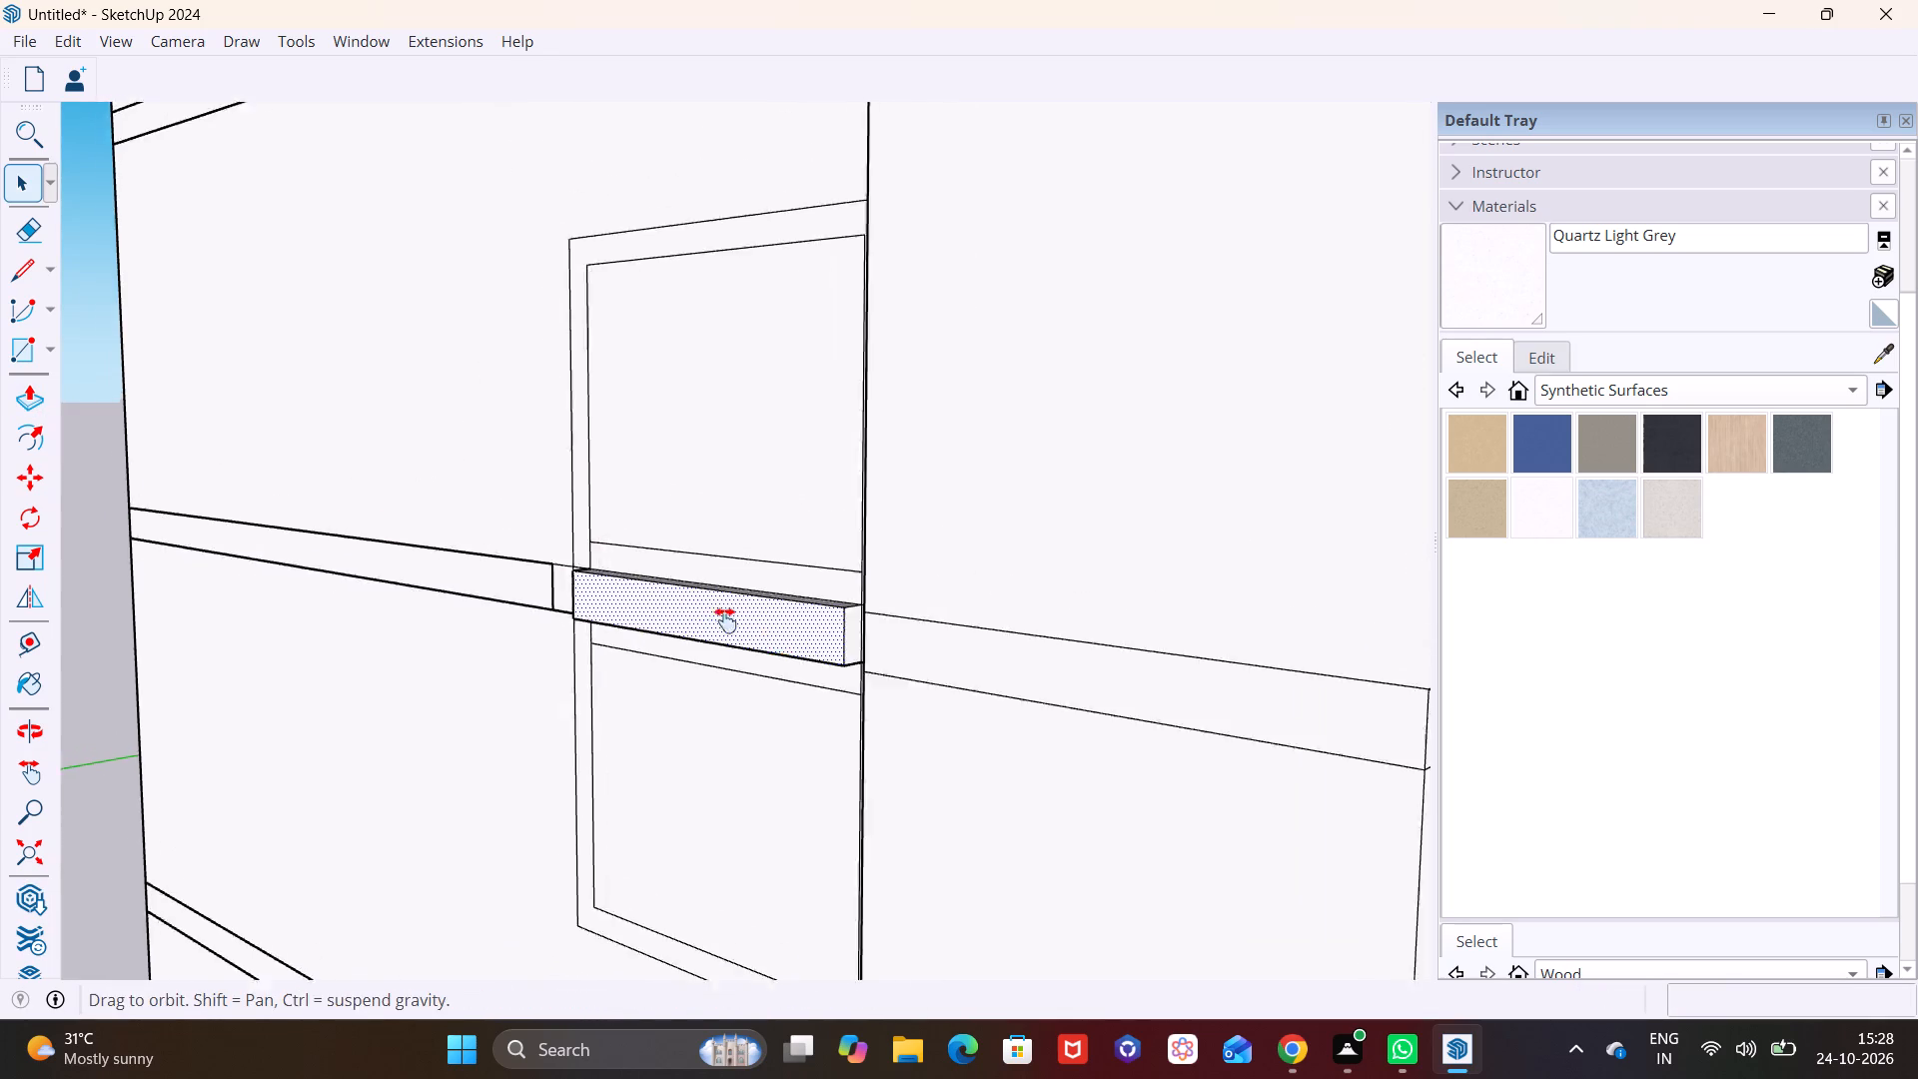
{"action": "middle_click_drag", "start_coordinate": [725, 620], "coordinate": [817, 706], "text": "shift"}
{"action": "left_click", "coordinate": [675, 550]}
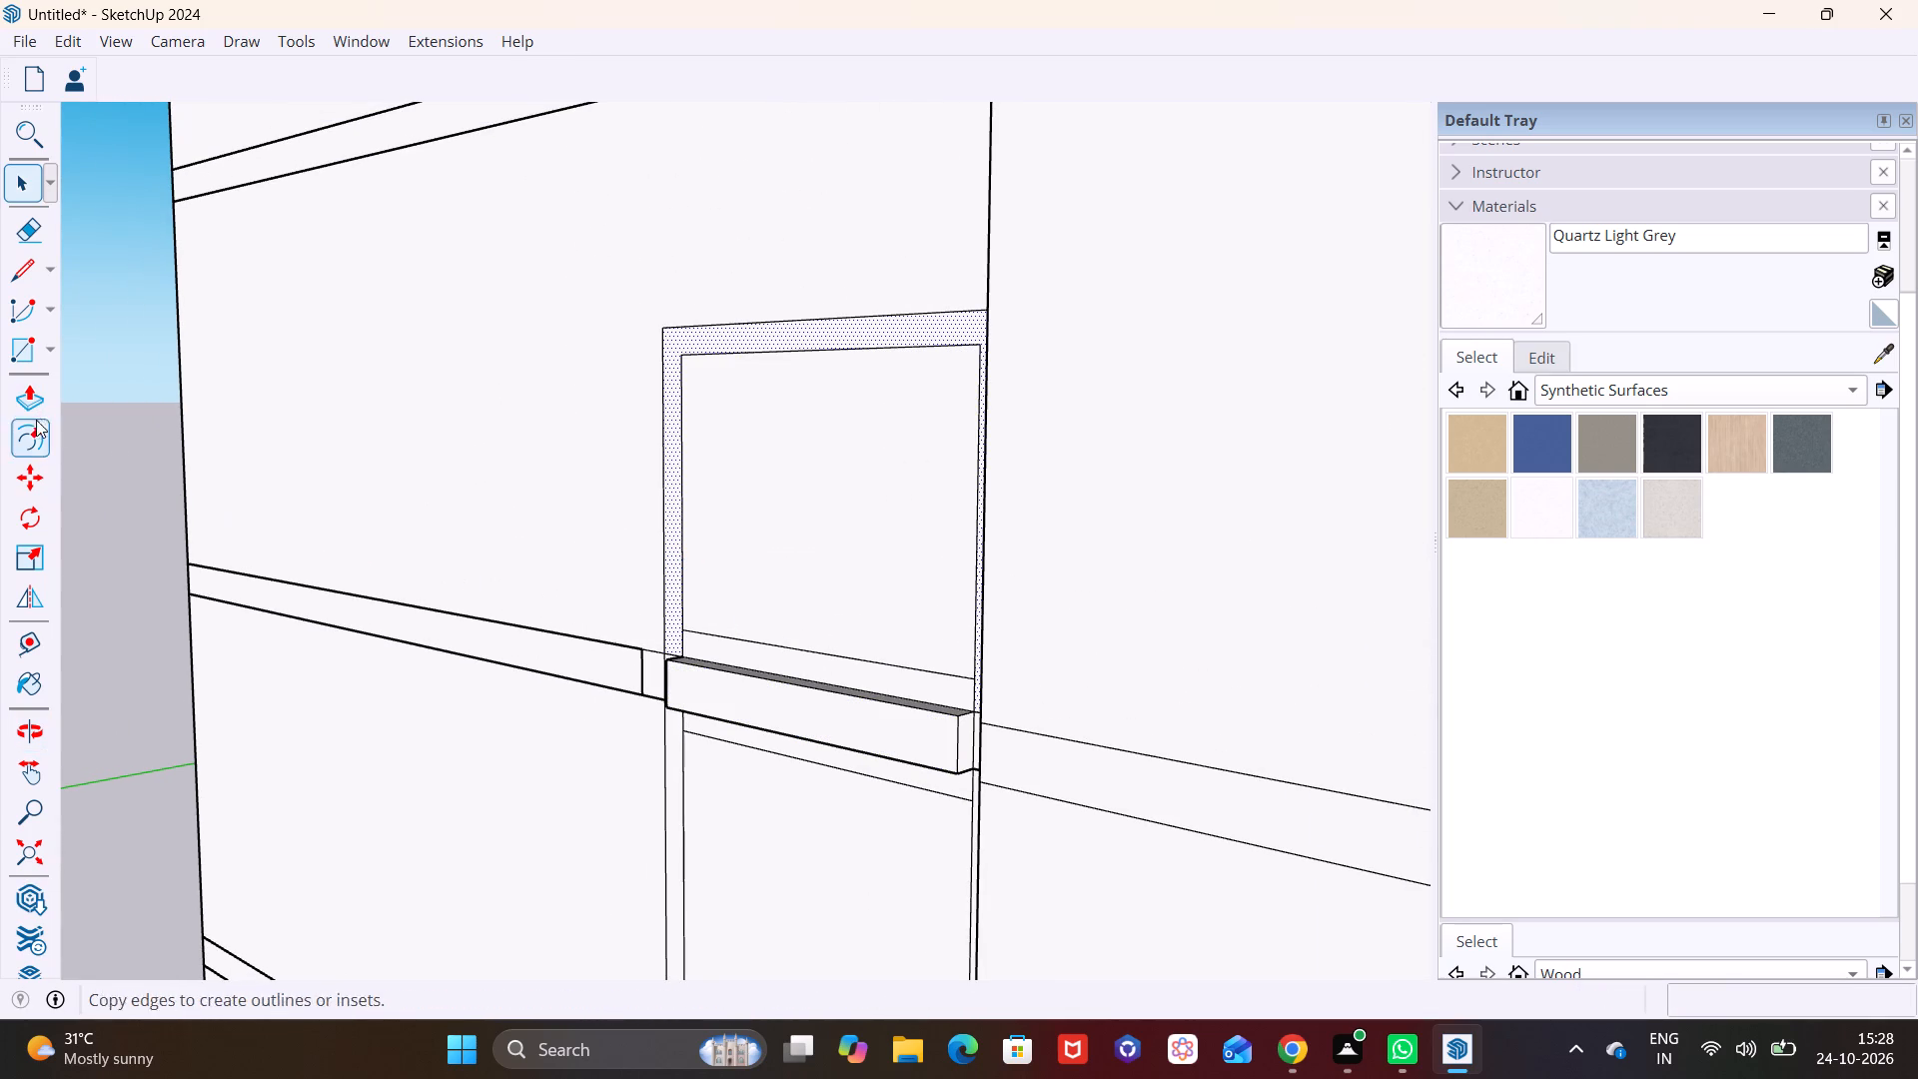
{"action": "left_click", "coordinate": [38, 407]}
{"action": "left_click", "coordinate": [677, 540]}
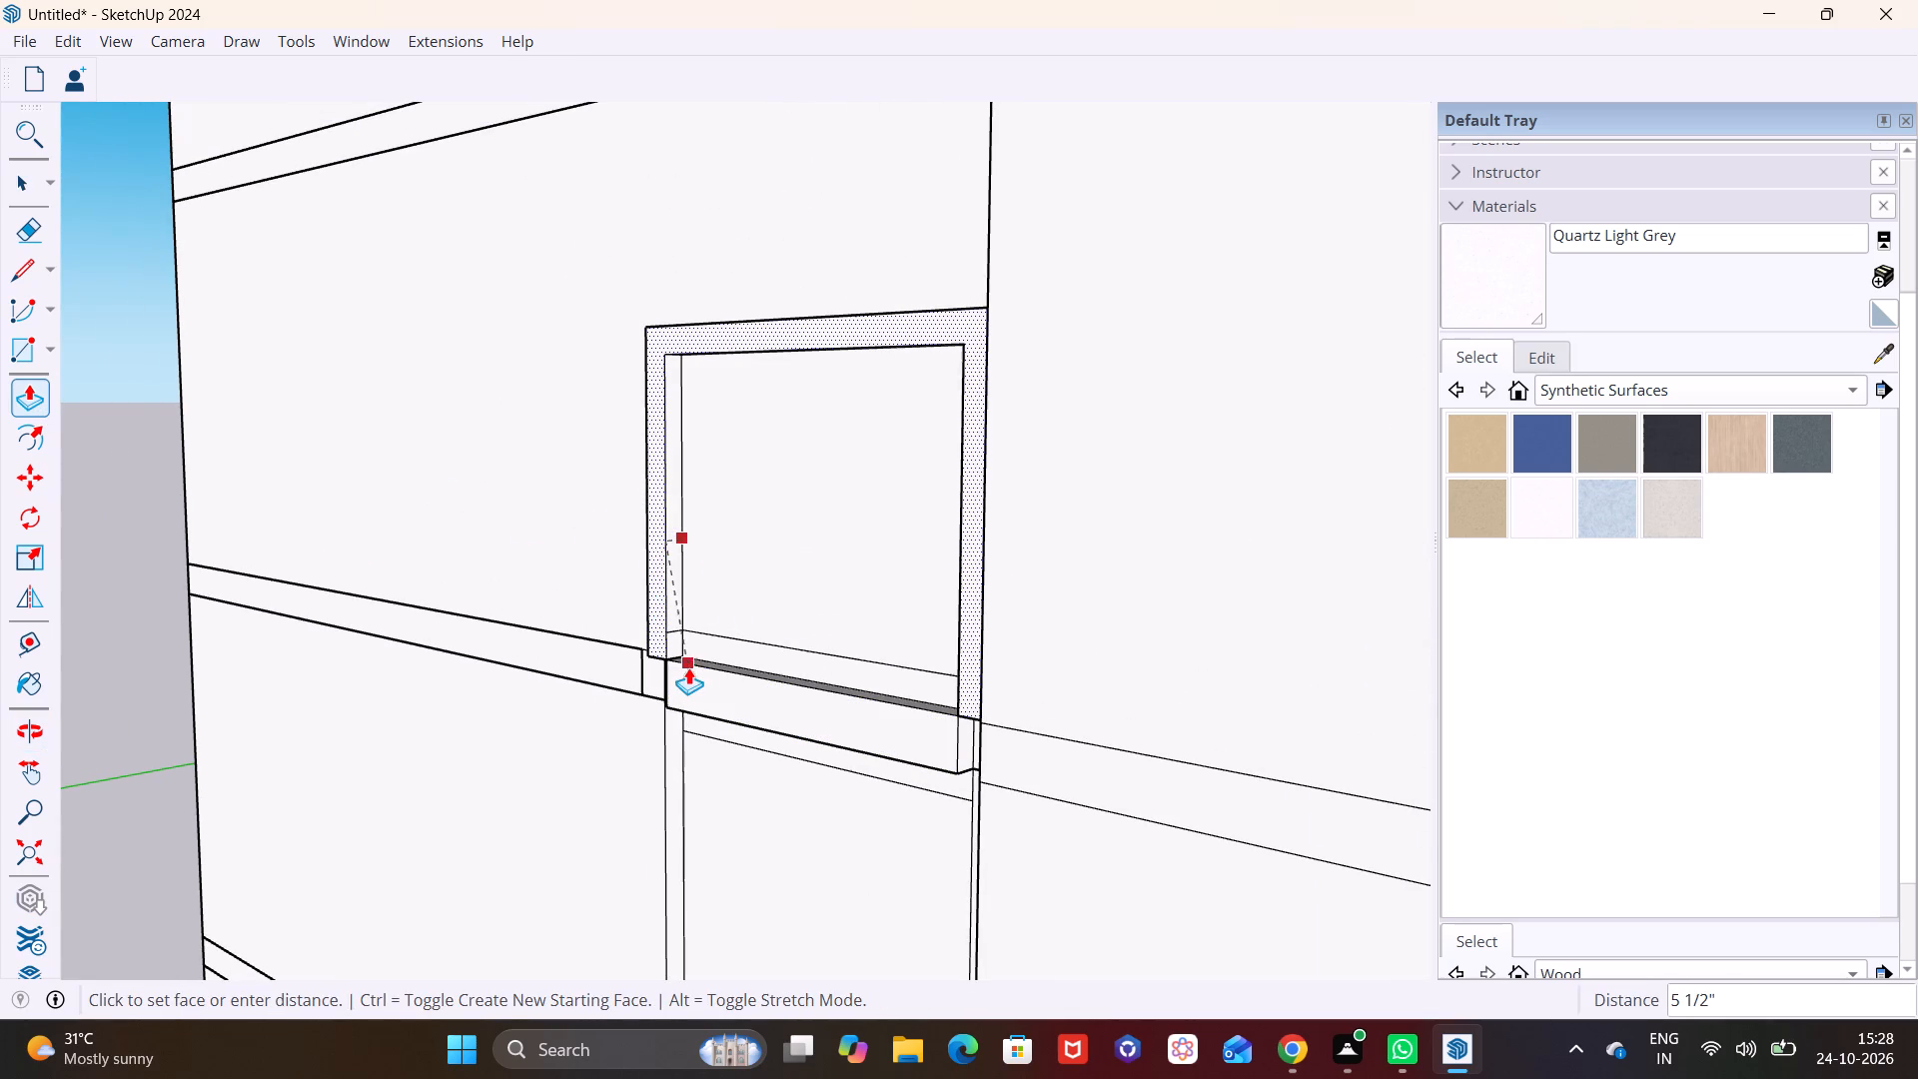
{"action": "left_click", "coordinate": [679, 678]}
Pull the lower window frame border outward 5 1/2", level with the projecting band strip.
{"action": "middle_click_drag", "start_coordinate": [844, 721], "coordinate": [882, 432], "text": "shift"}
{"action": "middle_click_drag", "start_coordinate": [838, 496], "coordinate": [1041, 469]}
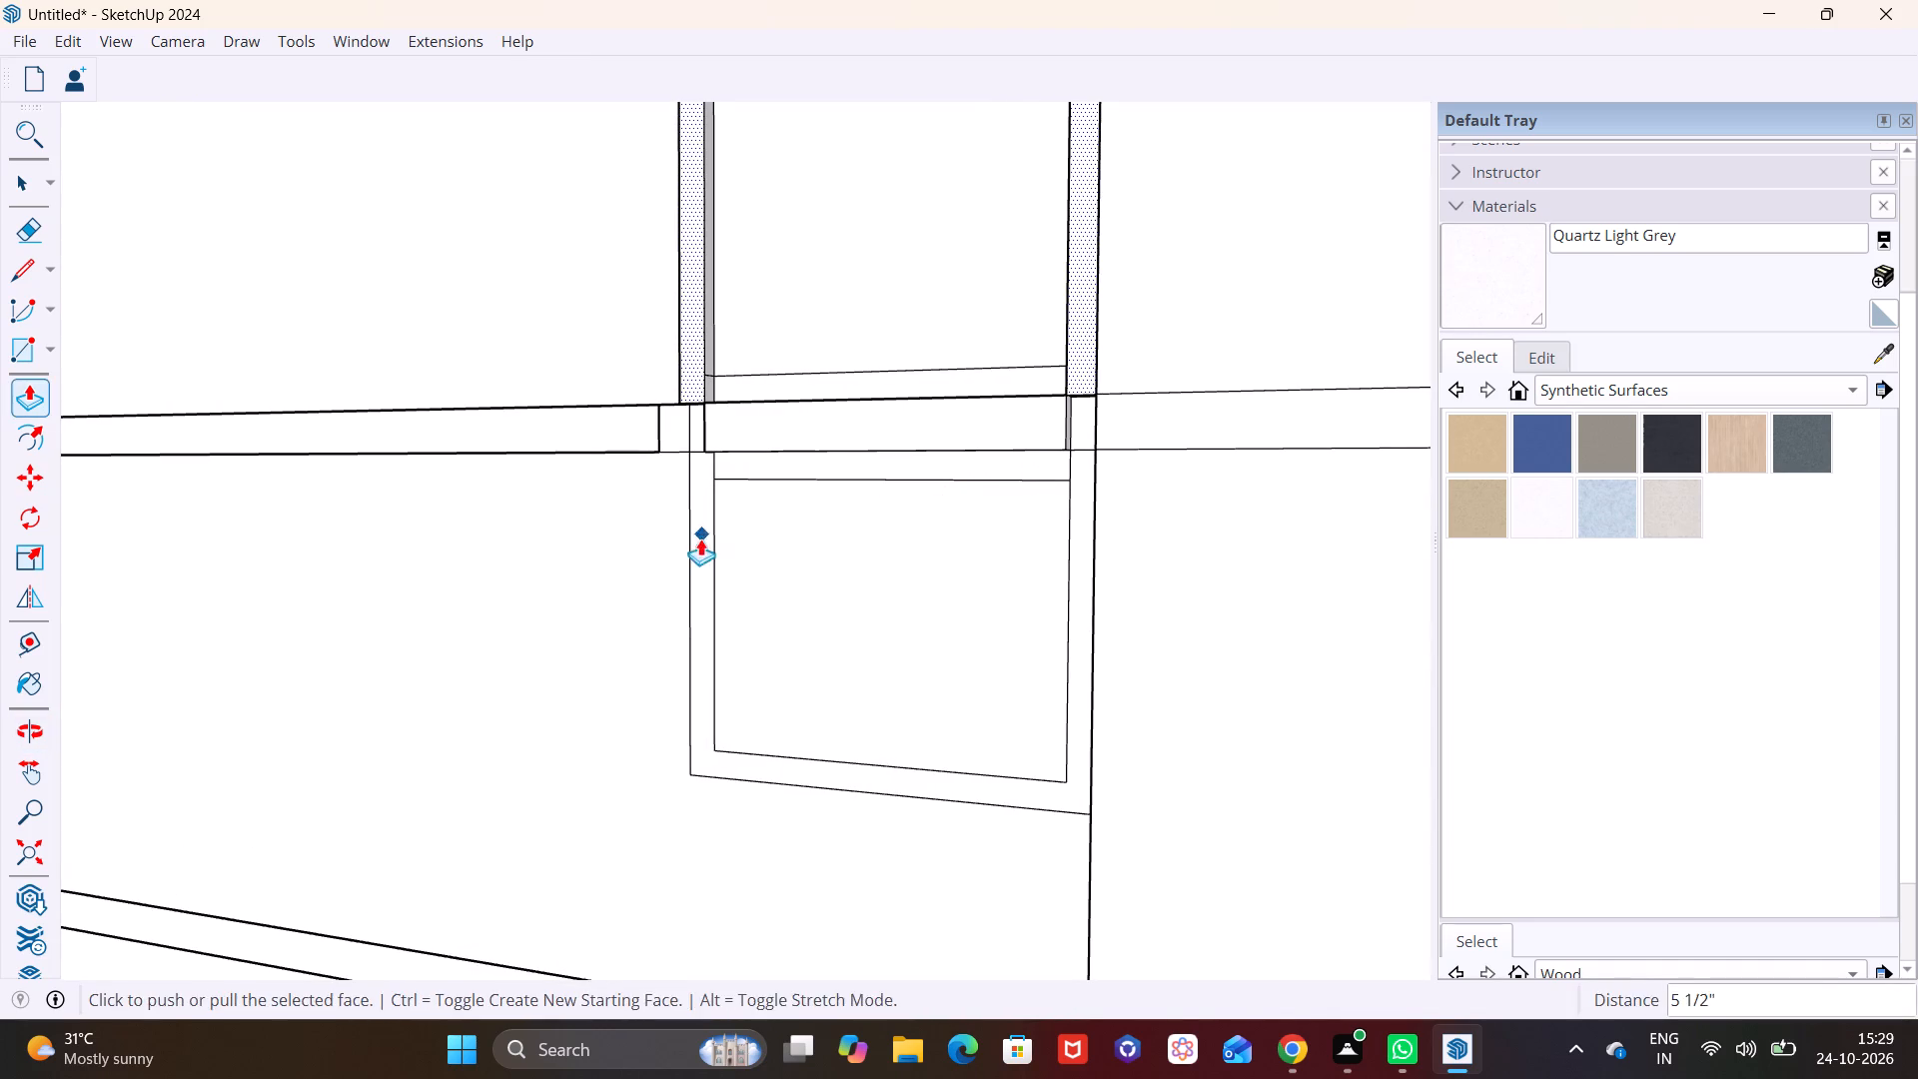
{"action": "key", "text": "space"}
{"action": "left_click", "coordinate": [700, 540]}
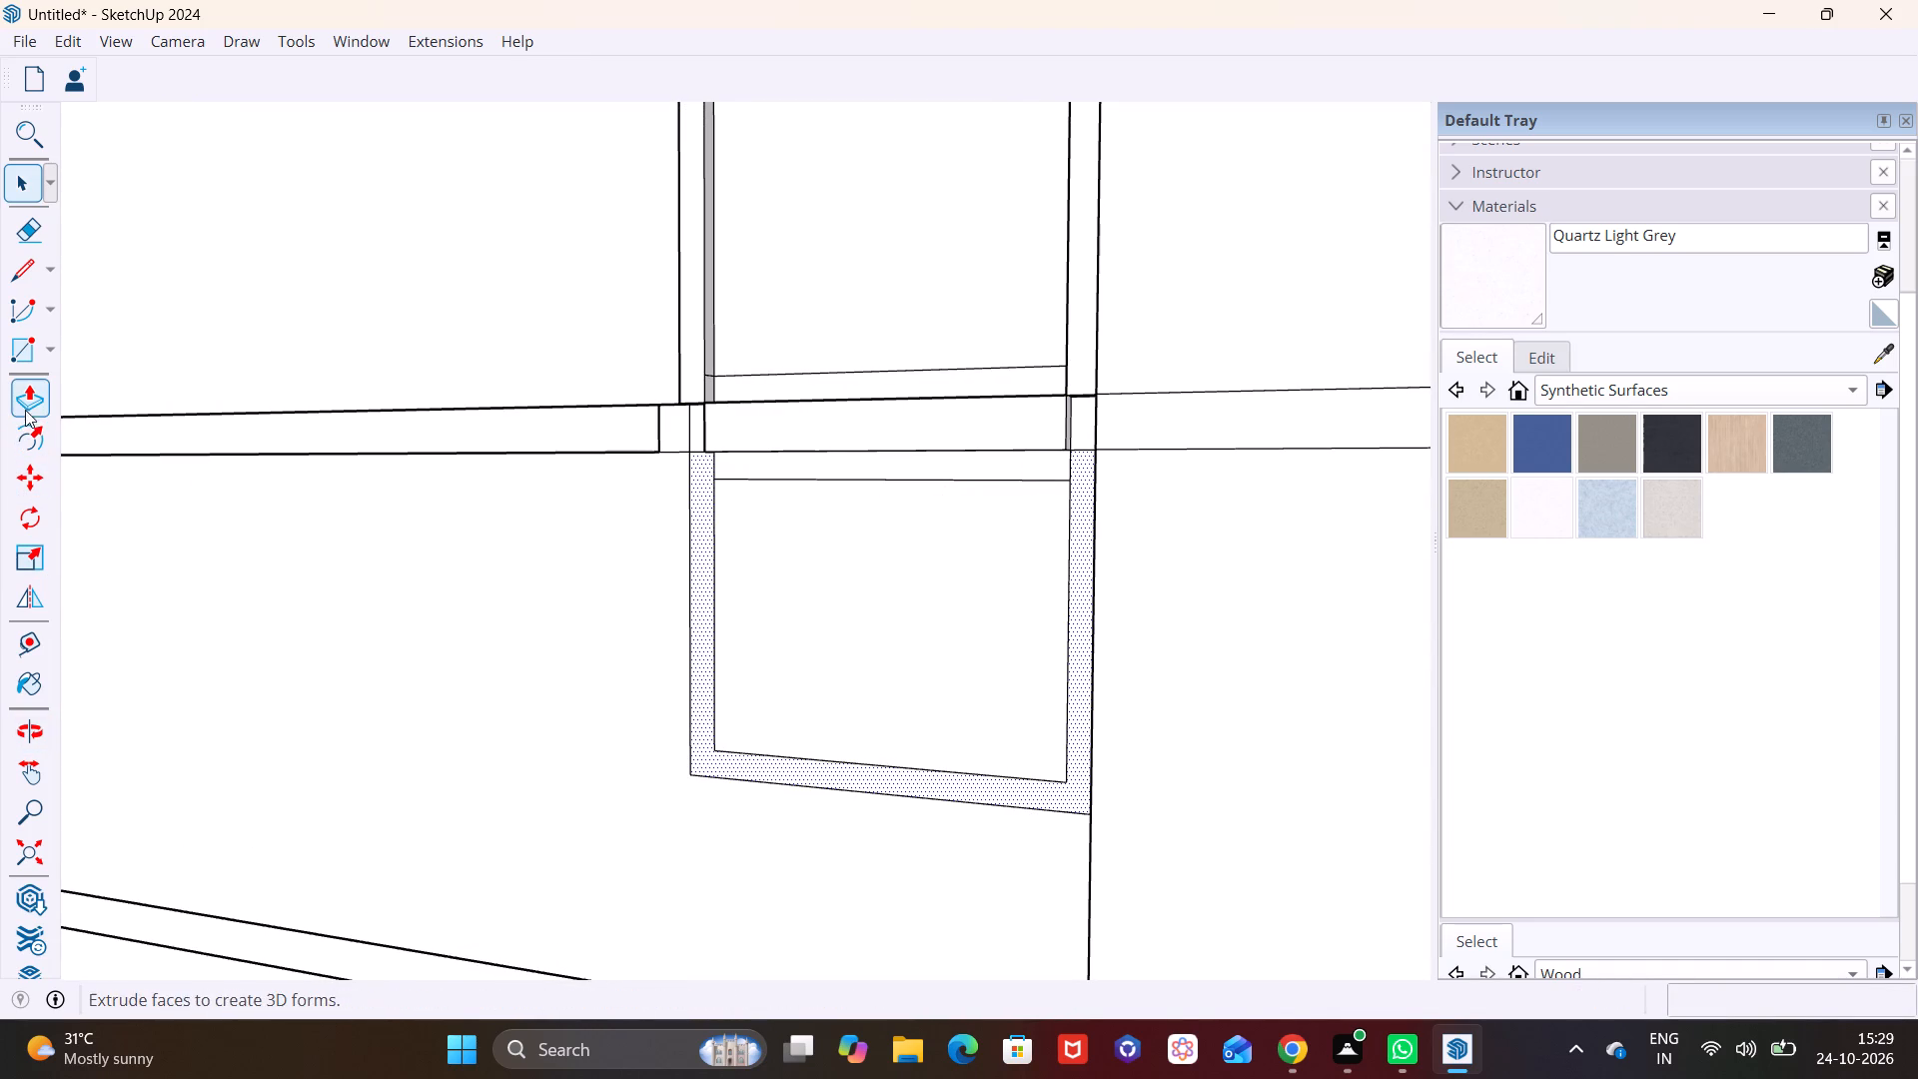
{"action": "left_click", "coordinate": [25, 407]}
{"action": "left_click", "coordinate": [701, 574]}
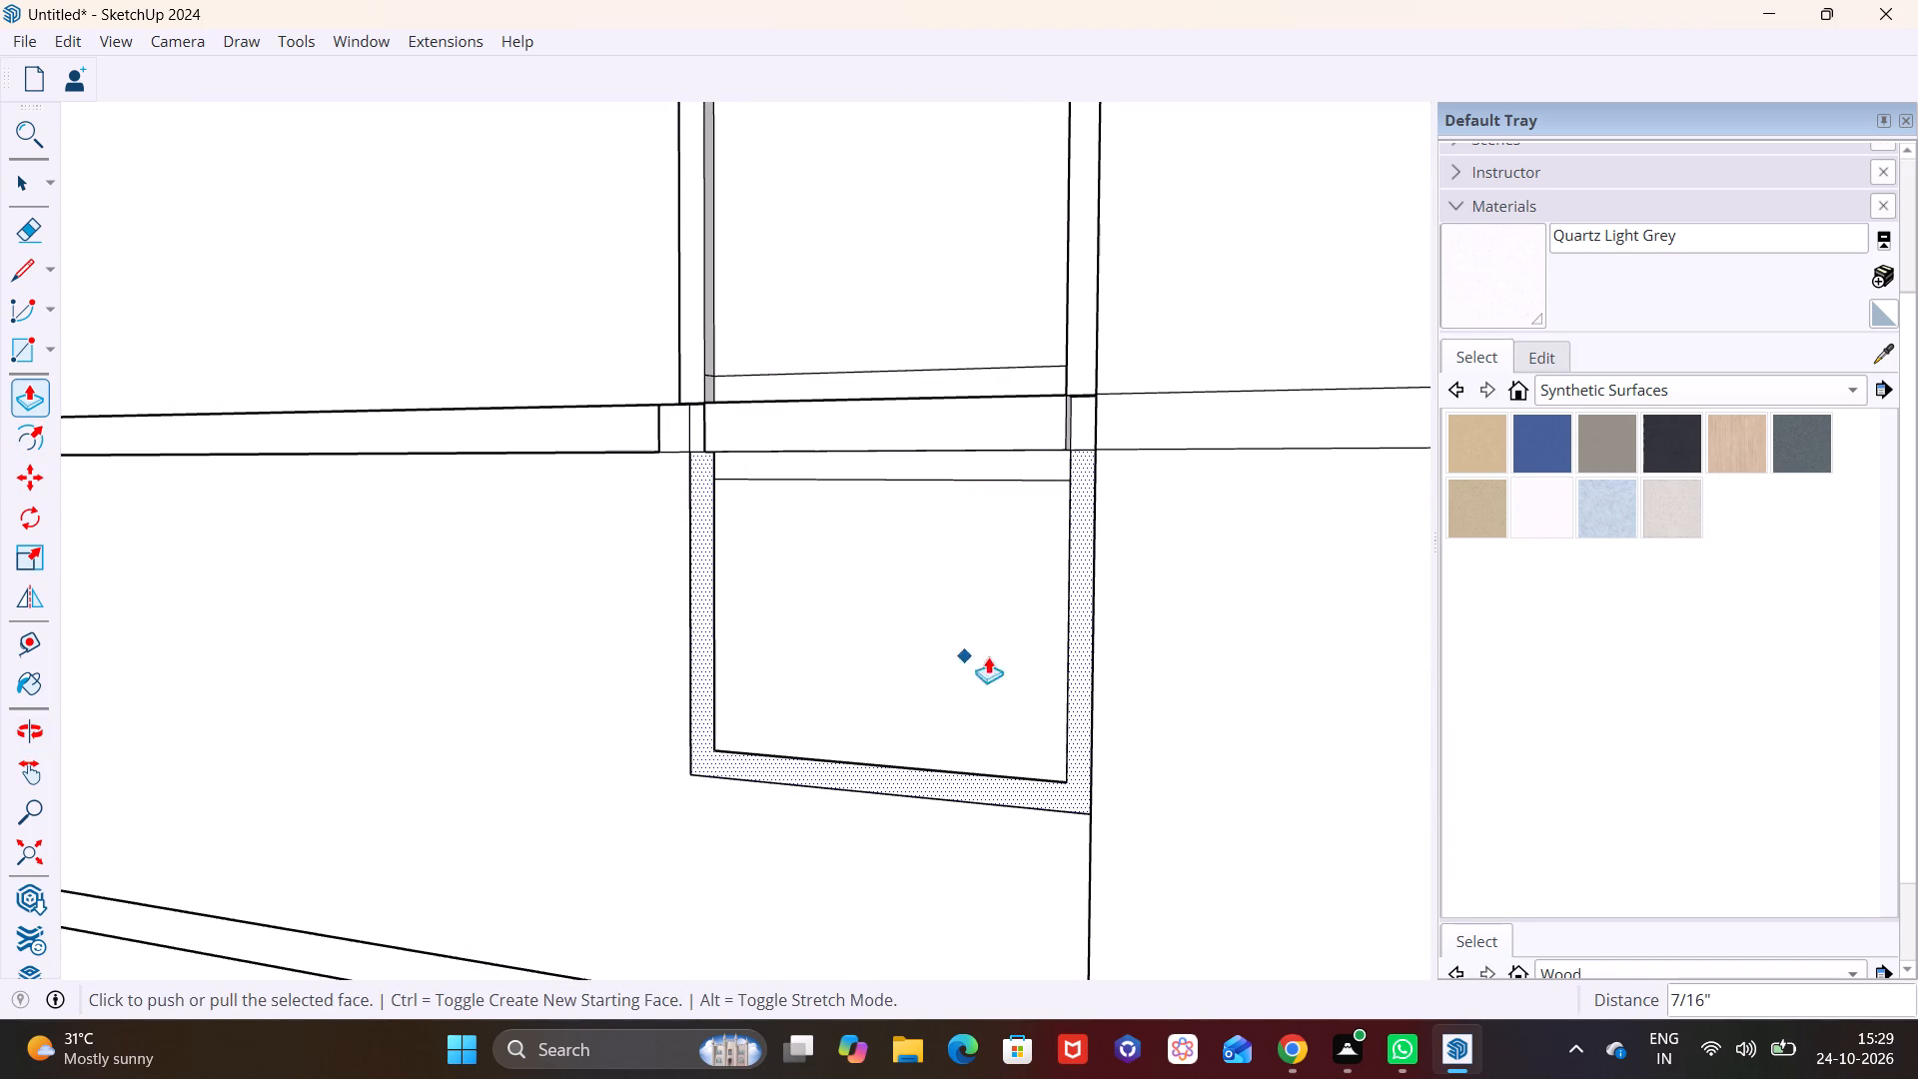
{"action": "left_click", "coordinate": [1087, 560]}
{"action": "left_click", "coordinate": [1080, 505]}
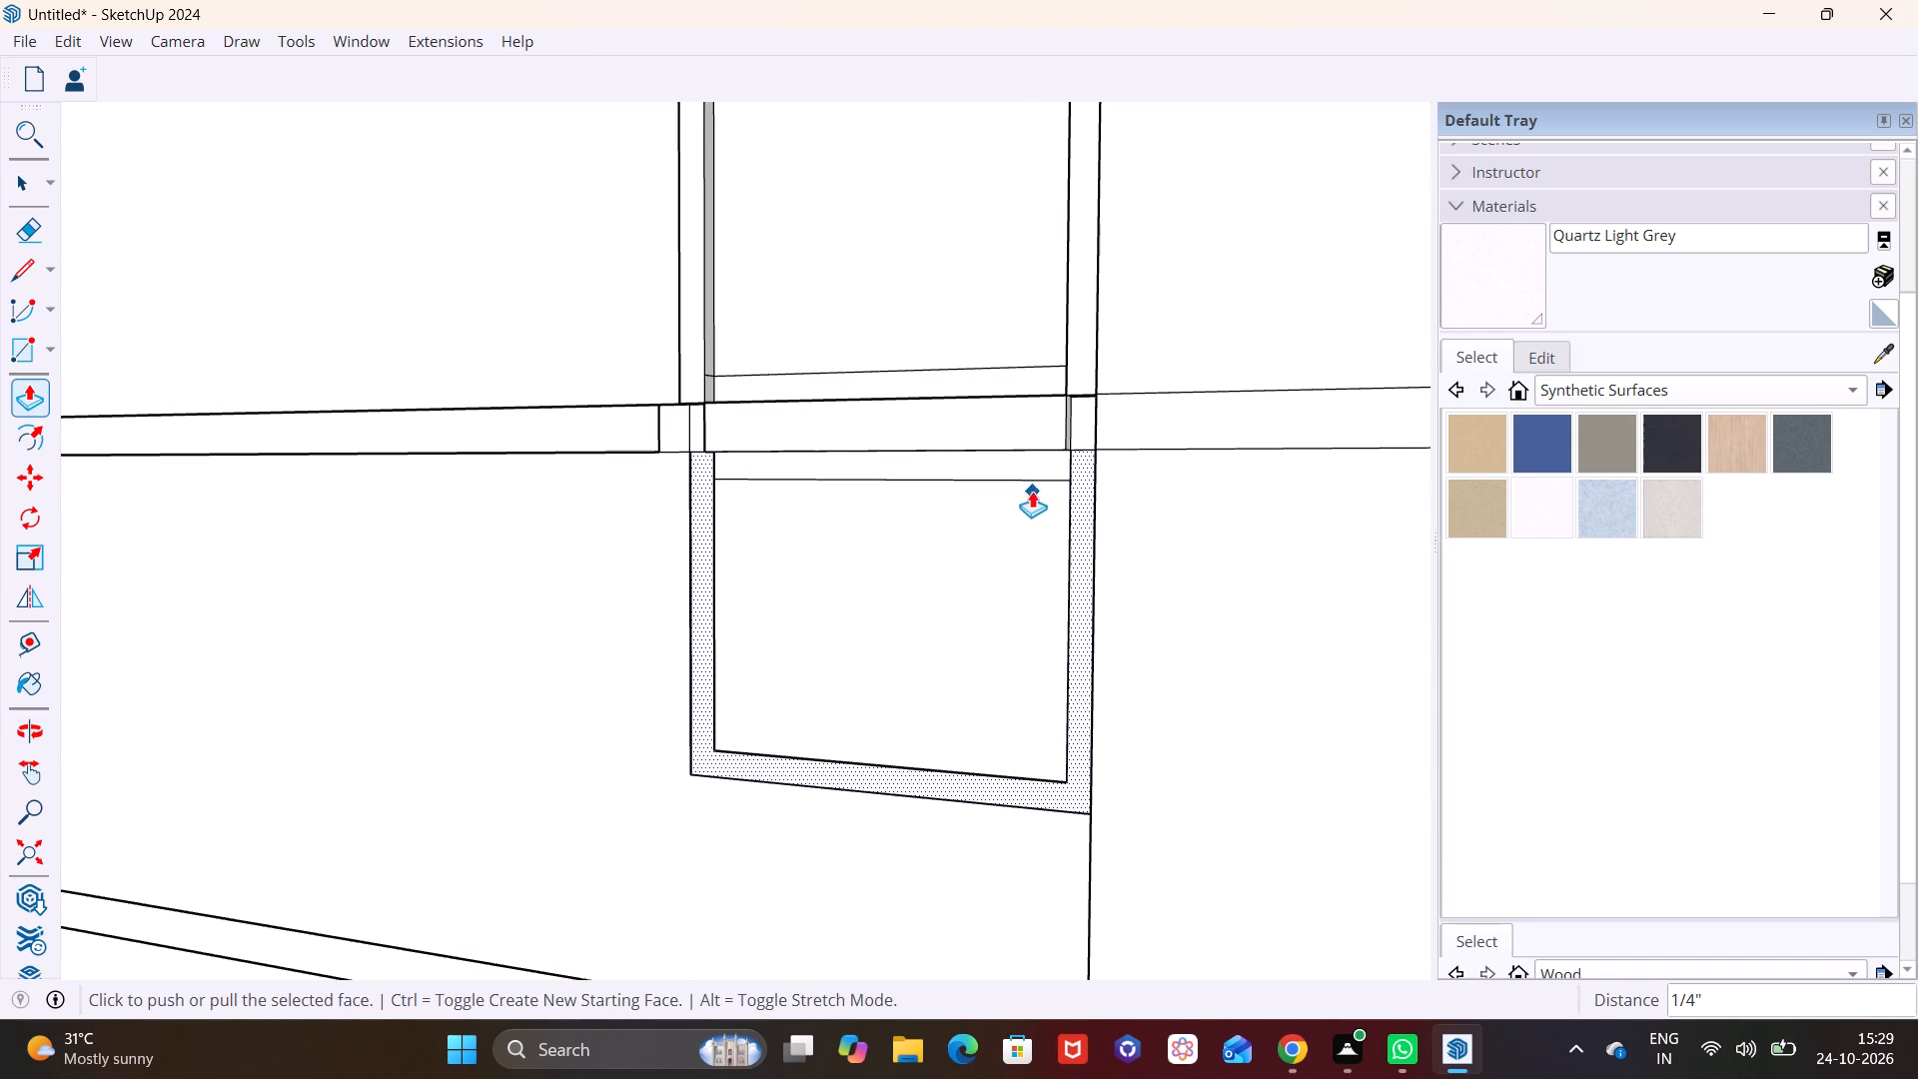
{"action": "middle_click_drag", "start_coordinate": [1039, 490], "coordinate": [918, 561]}
{"action": "scroll", "coordinate": [1255, 527], "scroll_direction": "up", "scroll_amount": 10}
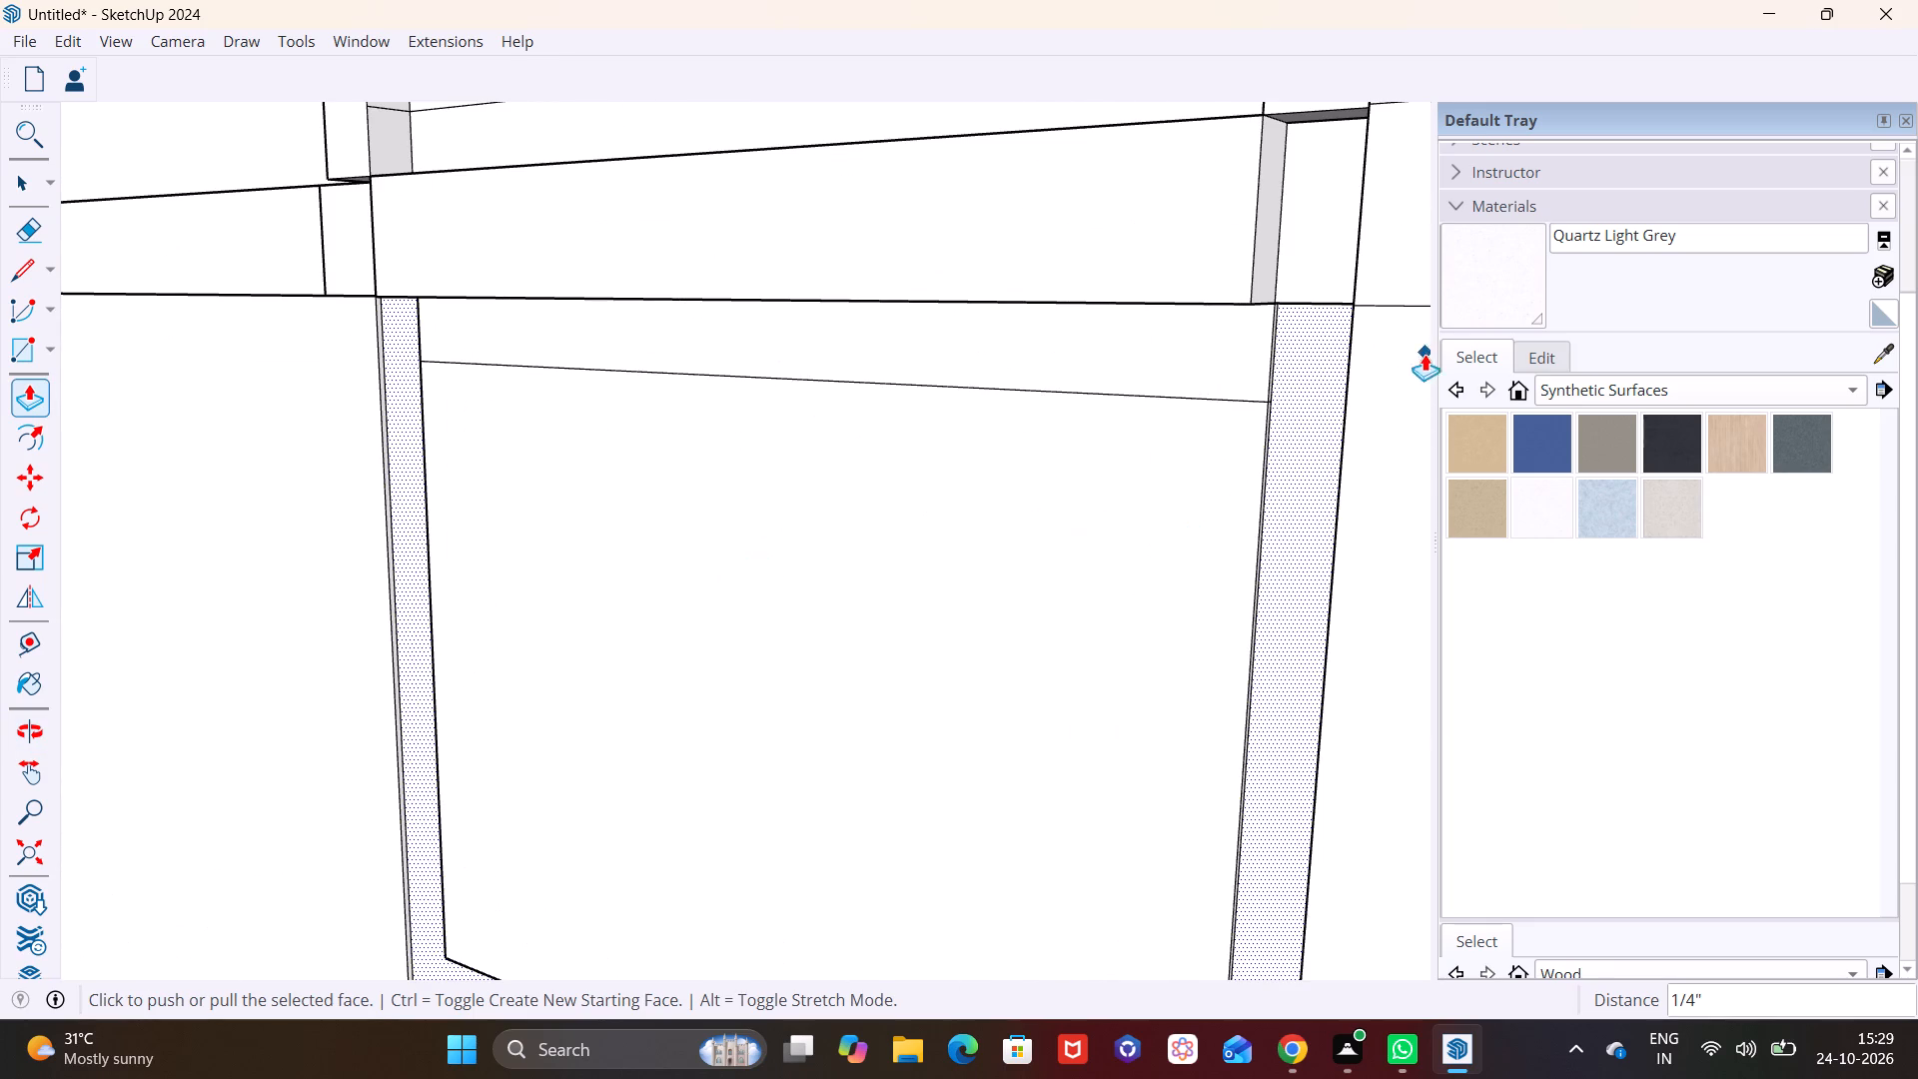
{"action": "left_click", "coordinate": [1320, 374]}
{"action": "left_click", "coordinate": [1182, 319]}
{"action": "left_click", "coordinate": [1337, 360]}
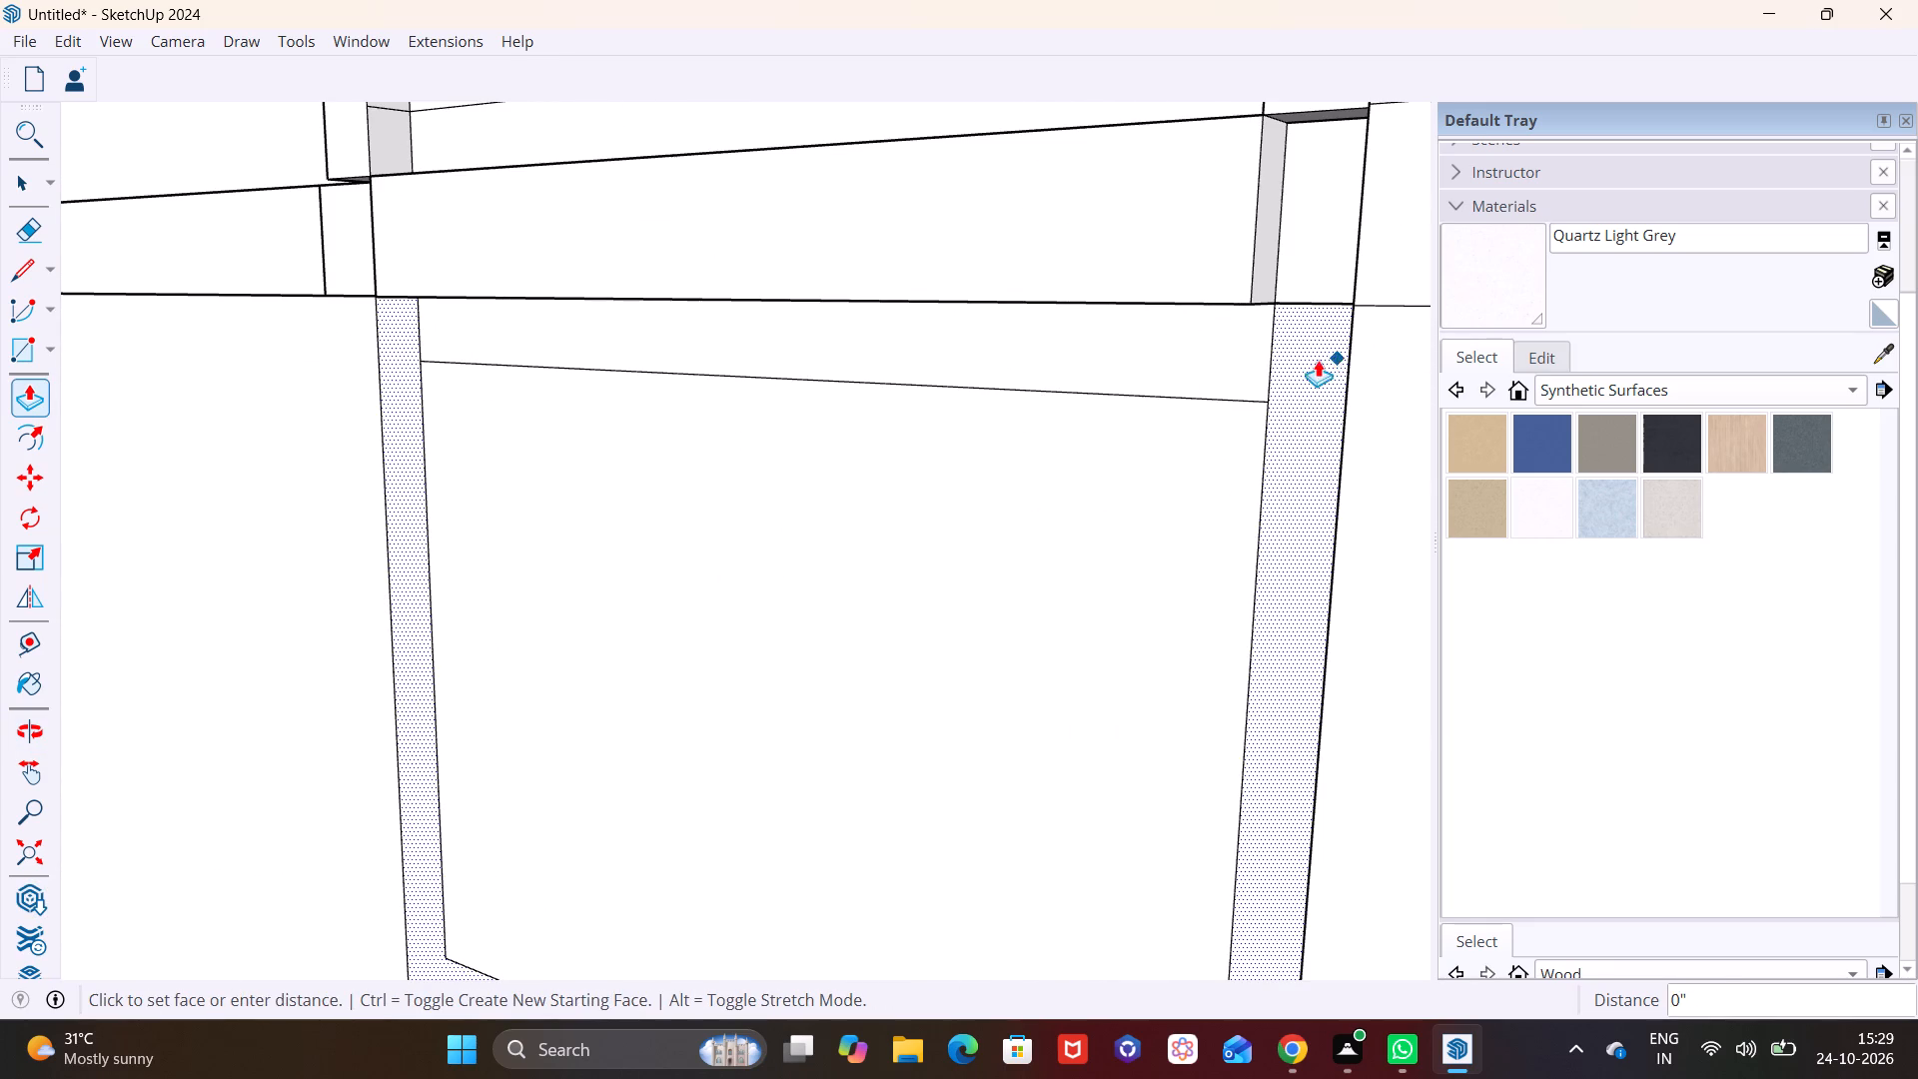
{"action": "left_click", "coordinate": [1217, 302]}
Extend the left end face of the projecting band strip 5" across the frame's left upright.
{"action": "scroll", "coordinate": [1216, 408], "scroll_direction": "down", "scroll_amount": 6}
{"action": "middle_click_drag", "start_coordinate": [1138, 522], "coordinate": [968, 515]}
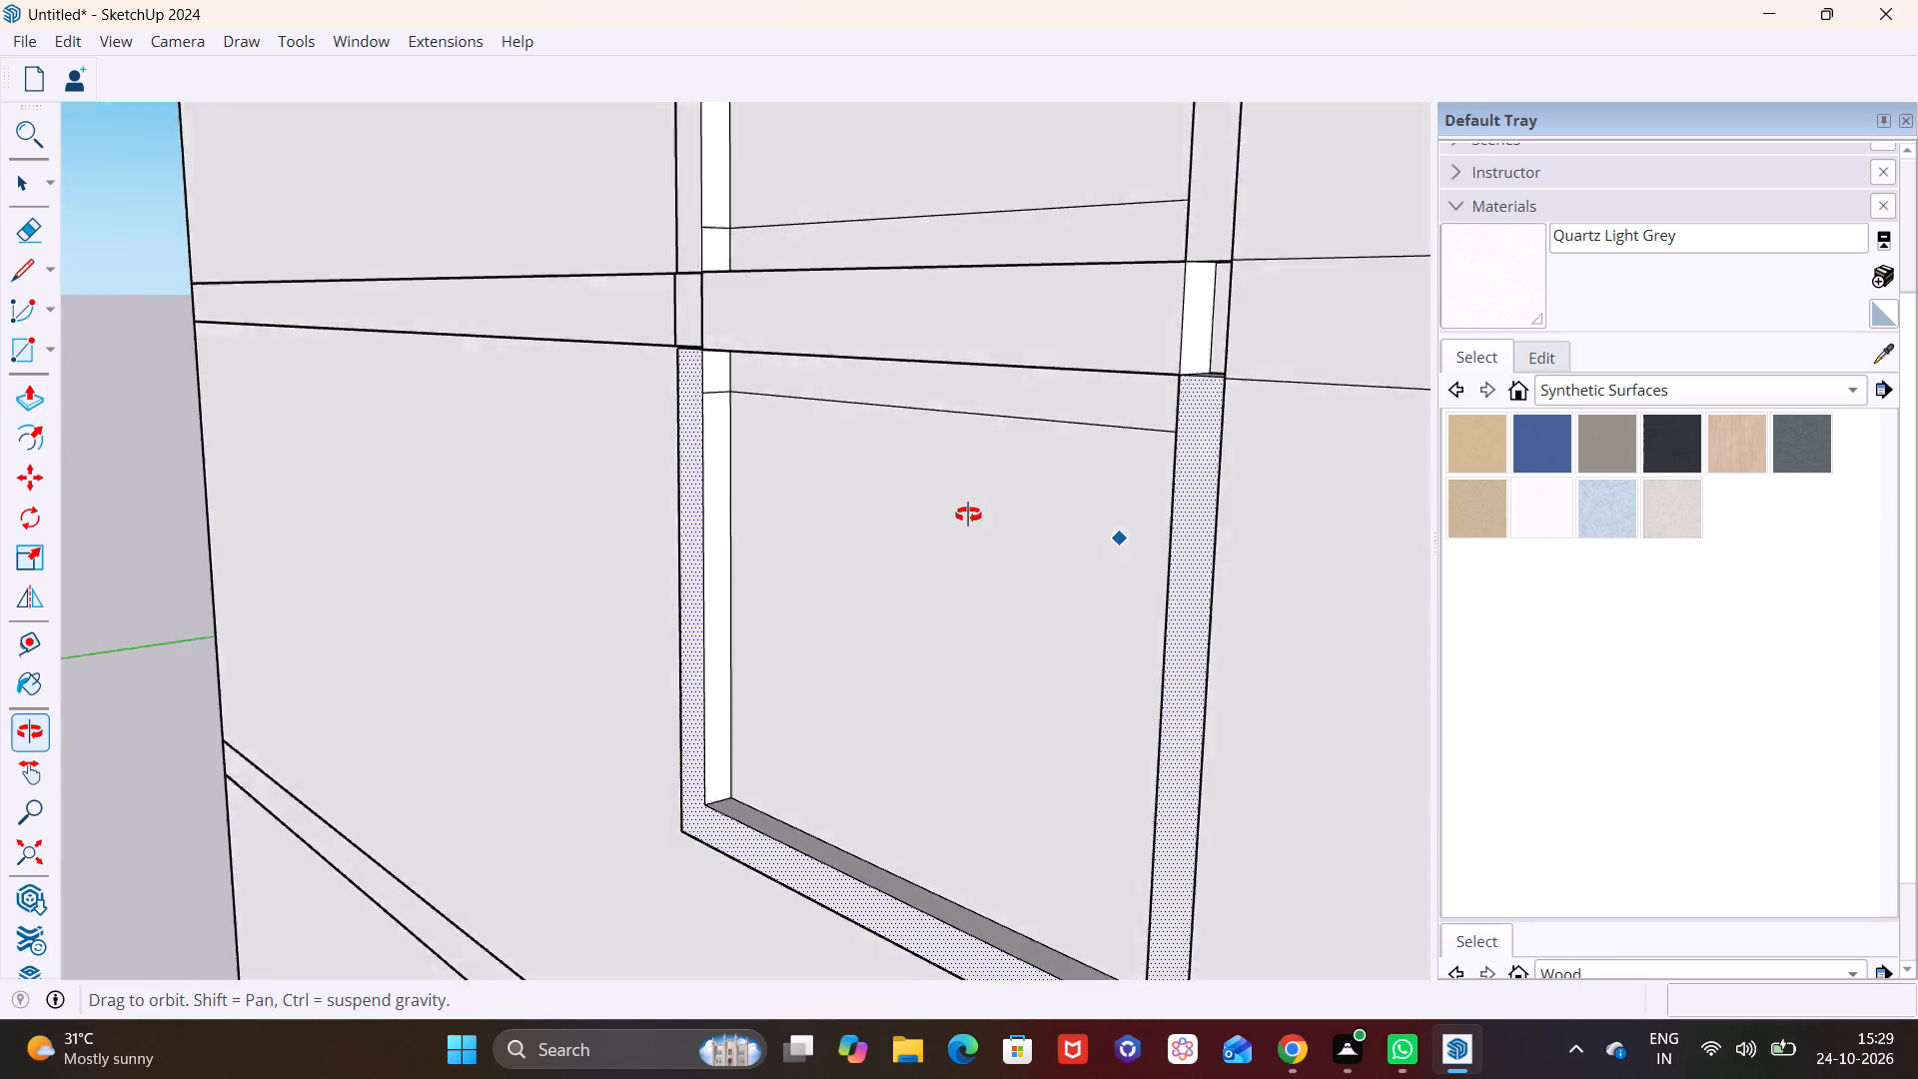
{"action": "middle_click_drag", "start_coordinate": [968, 515], "coordinate": [1285, 507]}
{"action": "middle_click_drag", "start_coordinate": [597, 378], "coordinate": [1185, 411]}
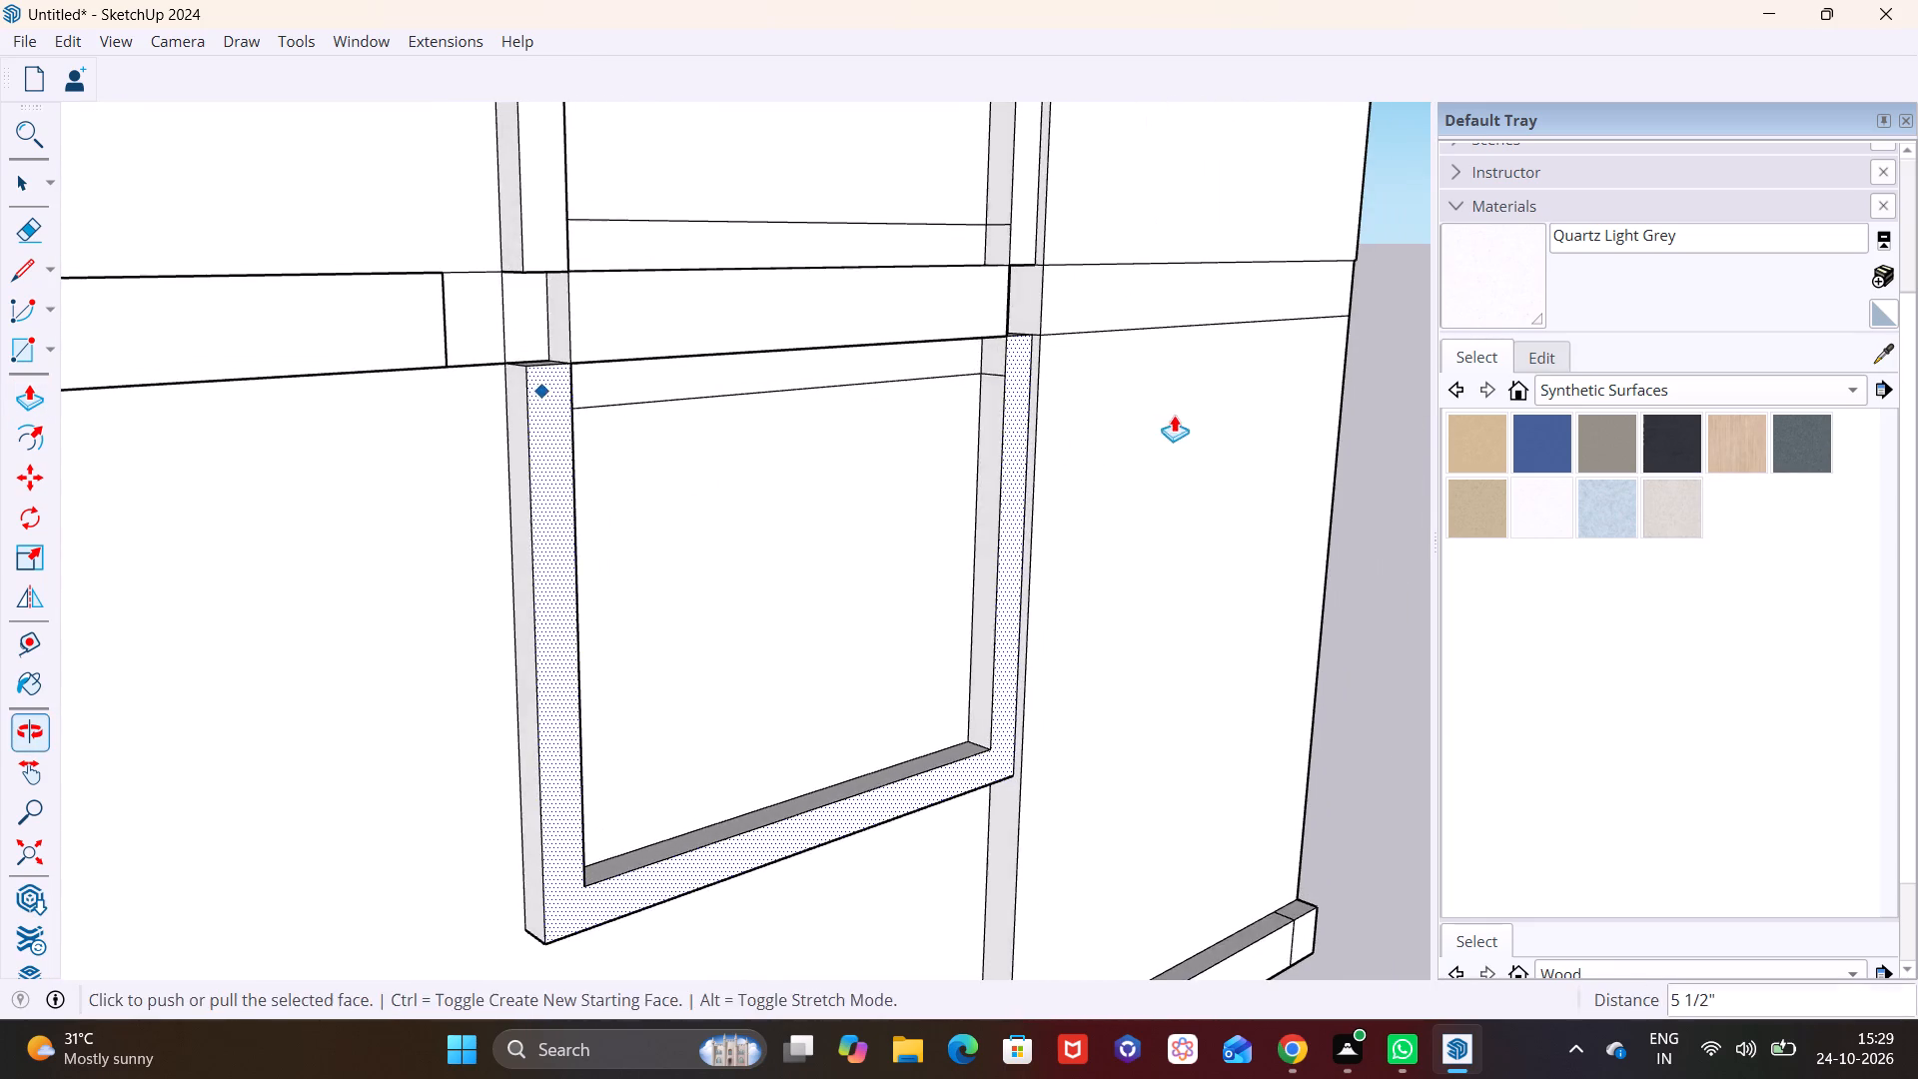
{"action": "middle_click_drag", "start_coordinate": [570, 418], "coordinate": [834, 500], "text": "shift"}
{"action": "scroll", "coordinate": [822, 409], "scroll_direction": "up", "scroll_amount": 6}
{"action": "key", "text": "space"}
{"action": "left_click", "coordinate": [820, 418]}
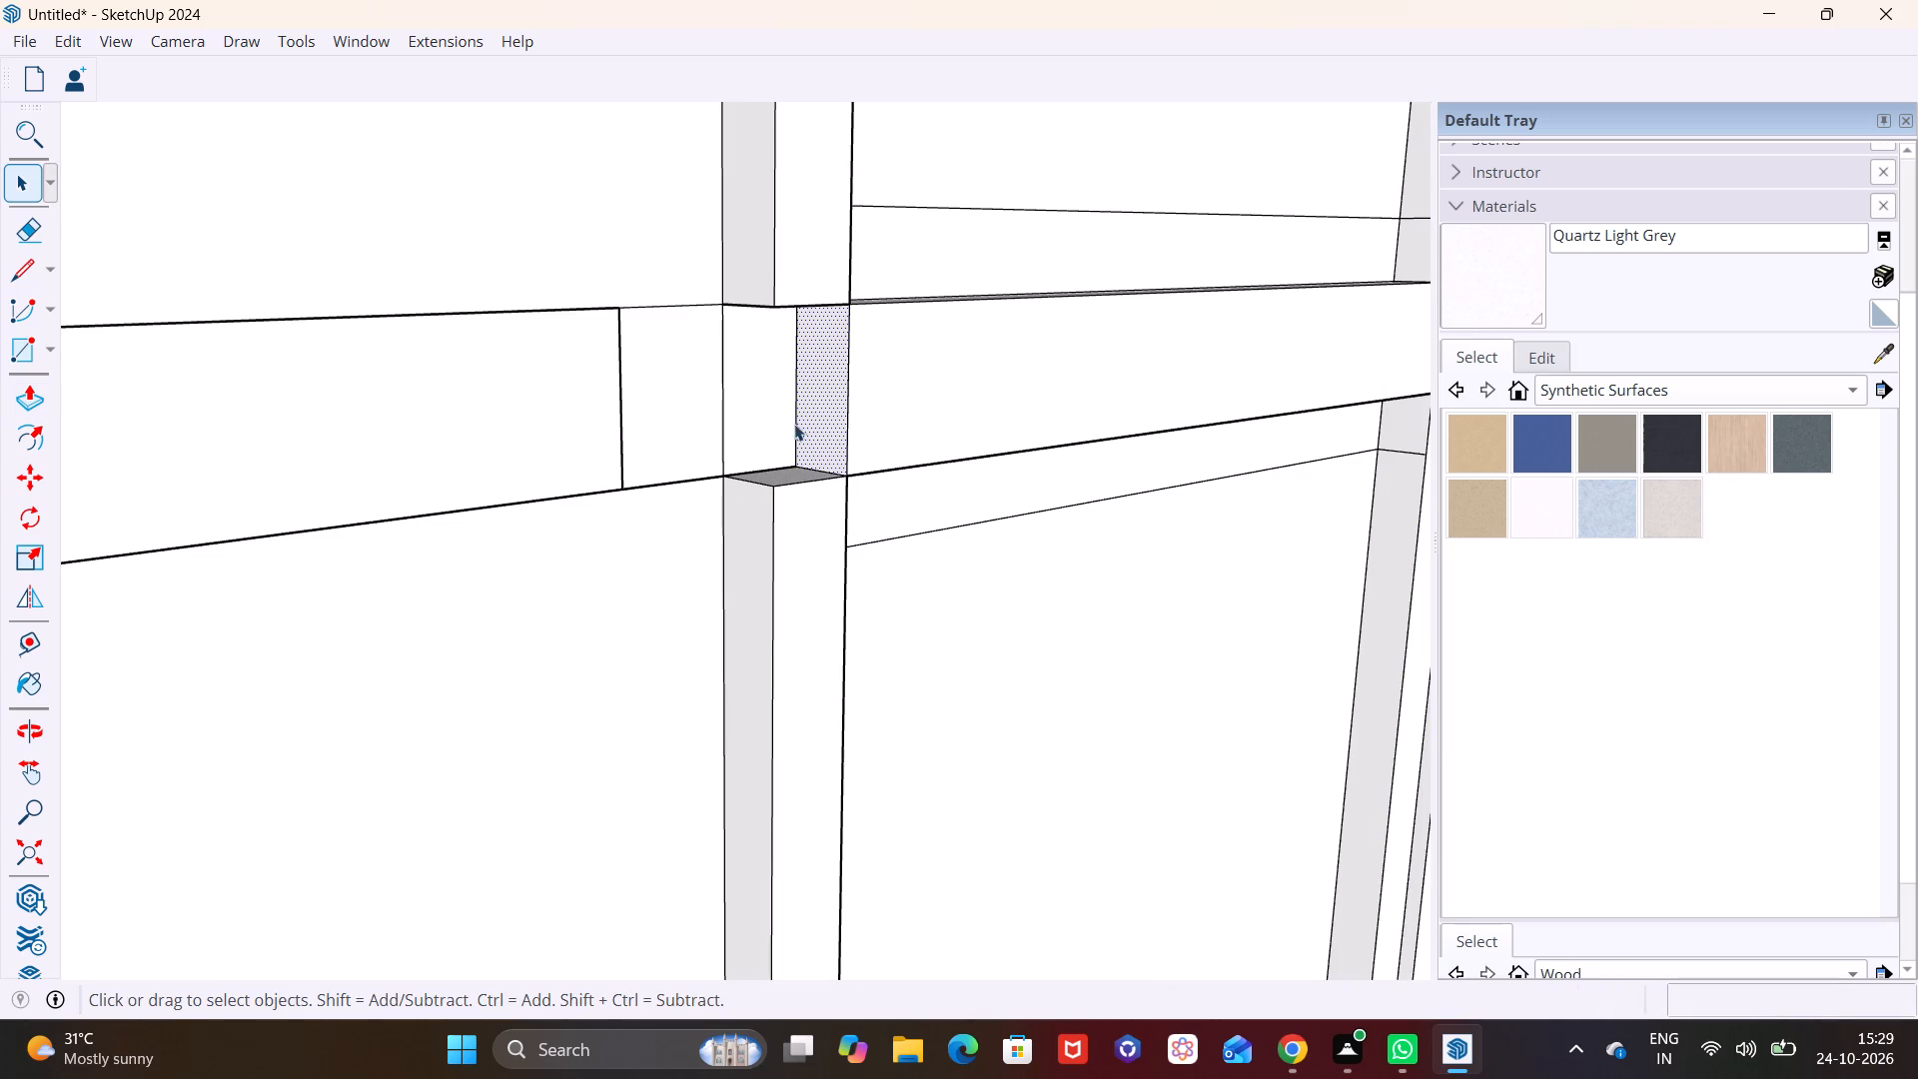
{"action": "left_click", "coordinate": [11, 393]}
{"action": "left_click", "coordinate": [823, 390]}
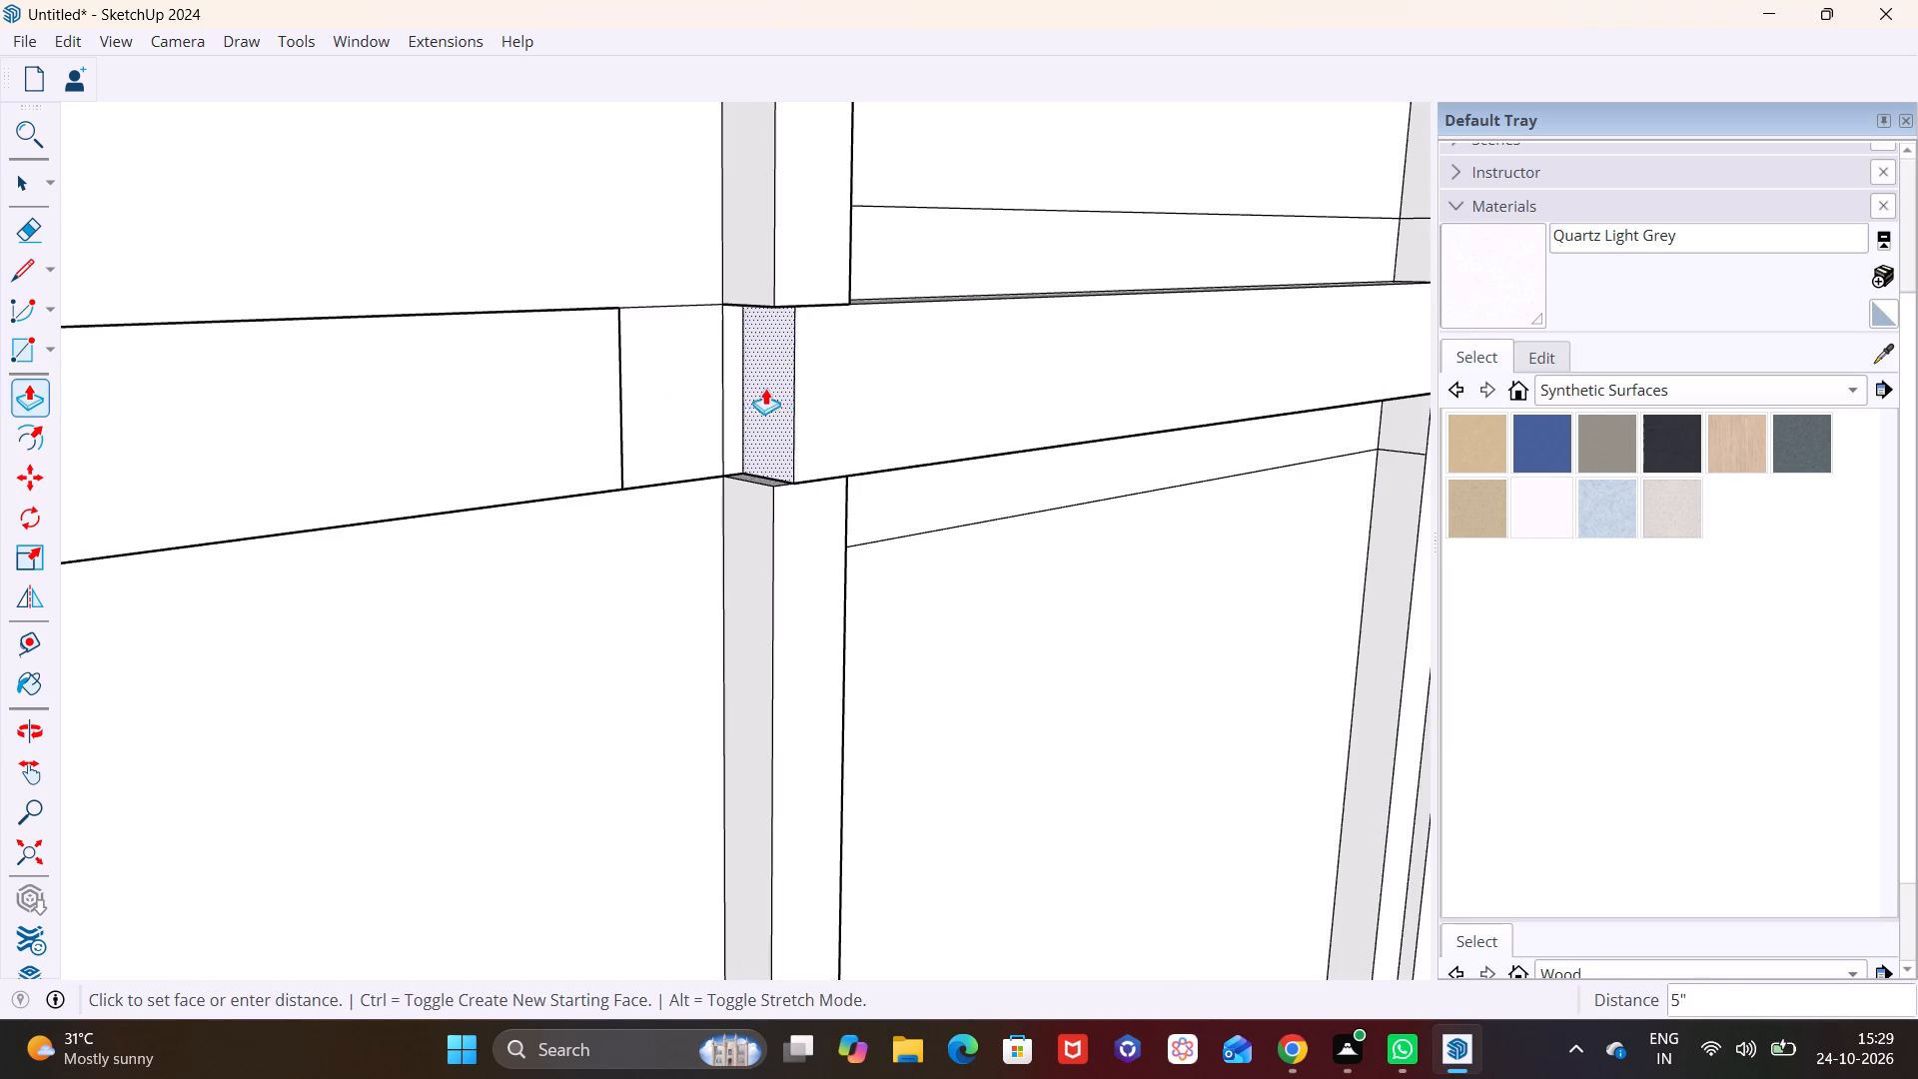
{"action": "left_click", "coordinate": [749, 397]}
Push/pull the recessed face at the band strip's right end about 1 5/16", and extend the strip's end face 6" to close the gap.
{"action": "scroll", "coordinate": [822, 465], "scroll_direction": "down", "scroll_amount": 7}
{"action": "middle_click_drag", "start_coordinate": [996, 491], "coordinate": [333, 424]}
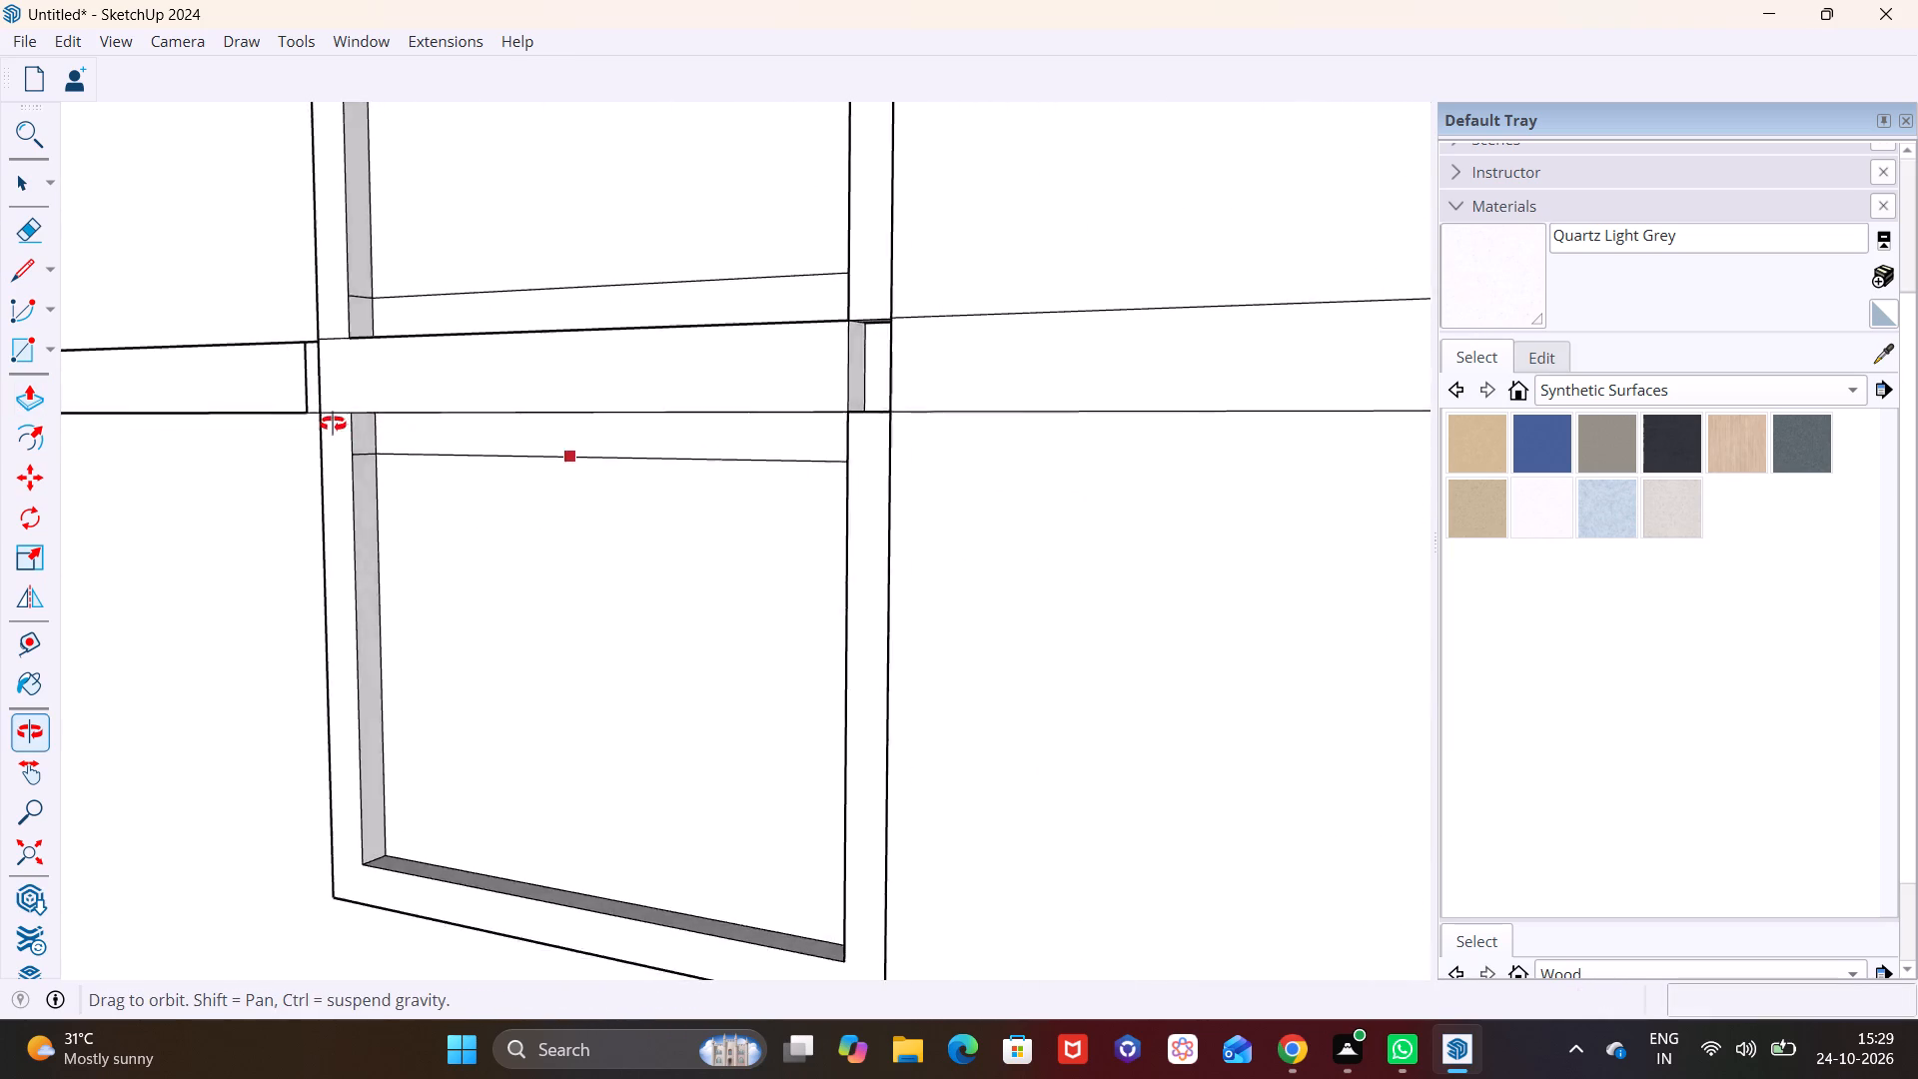
{"action": "middle_click_drag", "start_coordinate": [333, 424], "coordinate": [210, 444]}
{"action": "scroll", "coordinate": [852, 361], "scroll_direction": "up", "scroll_amount": 6}
{"action": "middle_click_drag", "start_coordinate": [651, 412], "coordinate": [1032, 429]}
{"action": "left_click", "coordinate": [907, 410]}
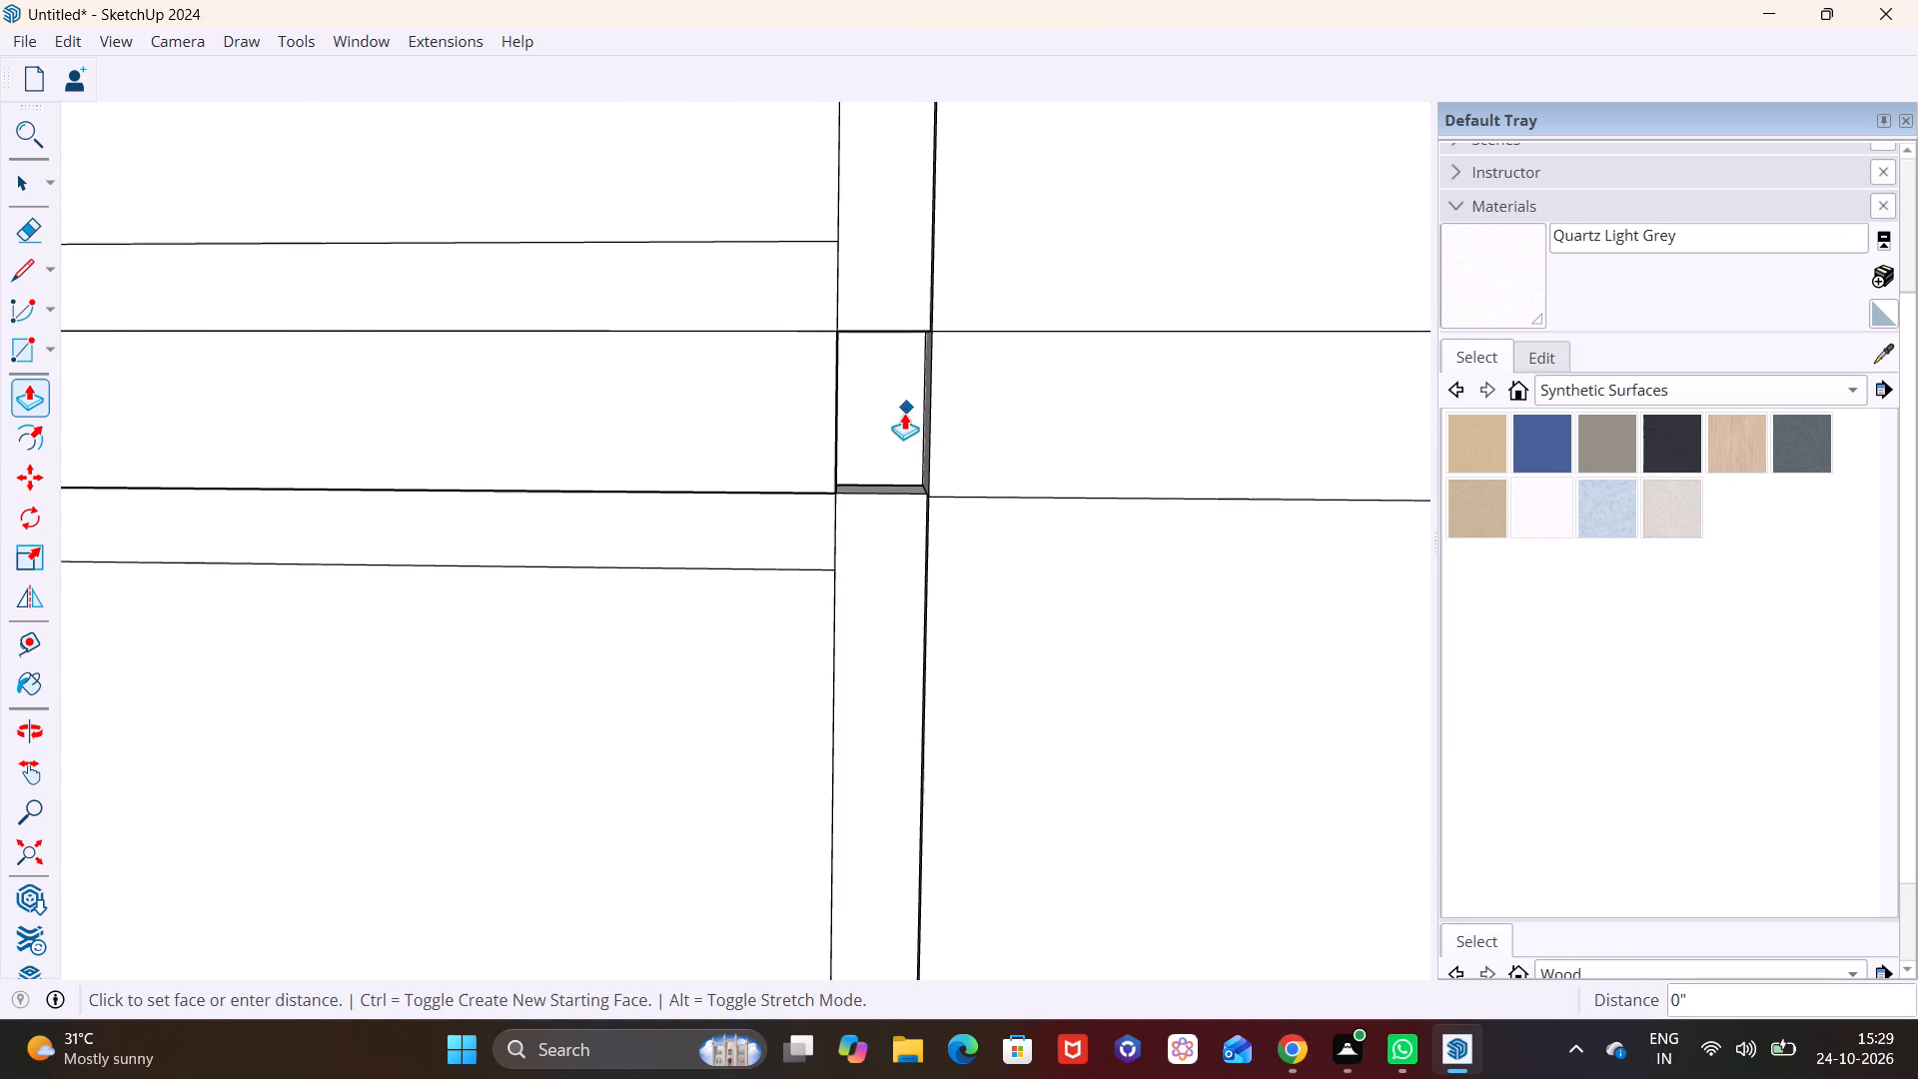
{"action": "middle_click_drag", "start_coordinate": [917, 414], "coordinate": [1087, 414]}
{"action": "scroll", "coordinate": [840, 415], "scroll_direction": "up", "scroll_amount": 4}
{"action": "left_click", "coordinate": [962, 383]}
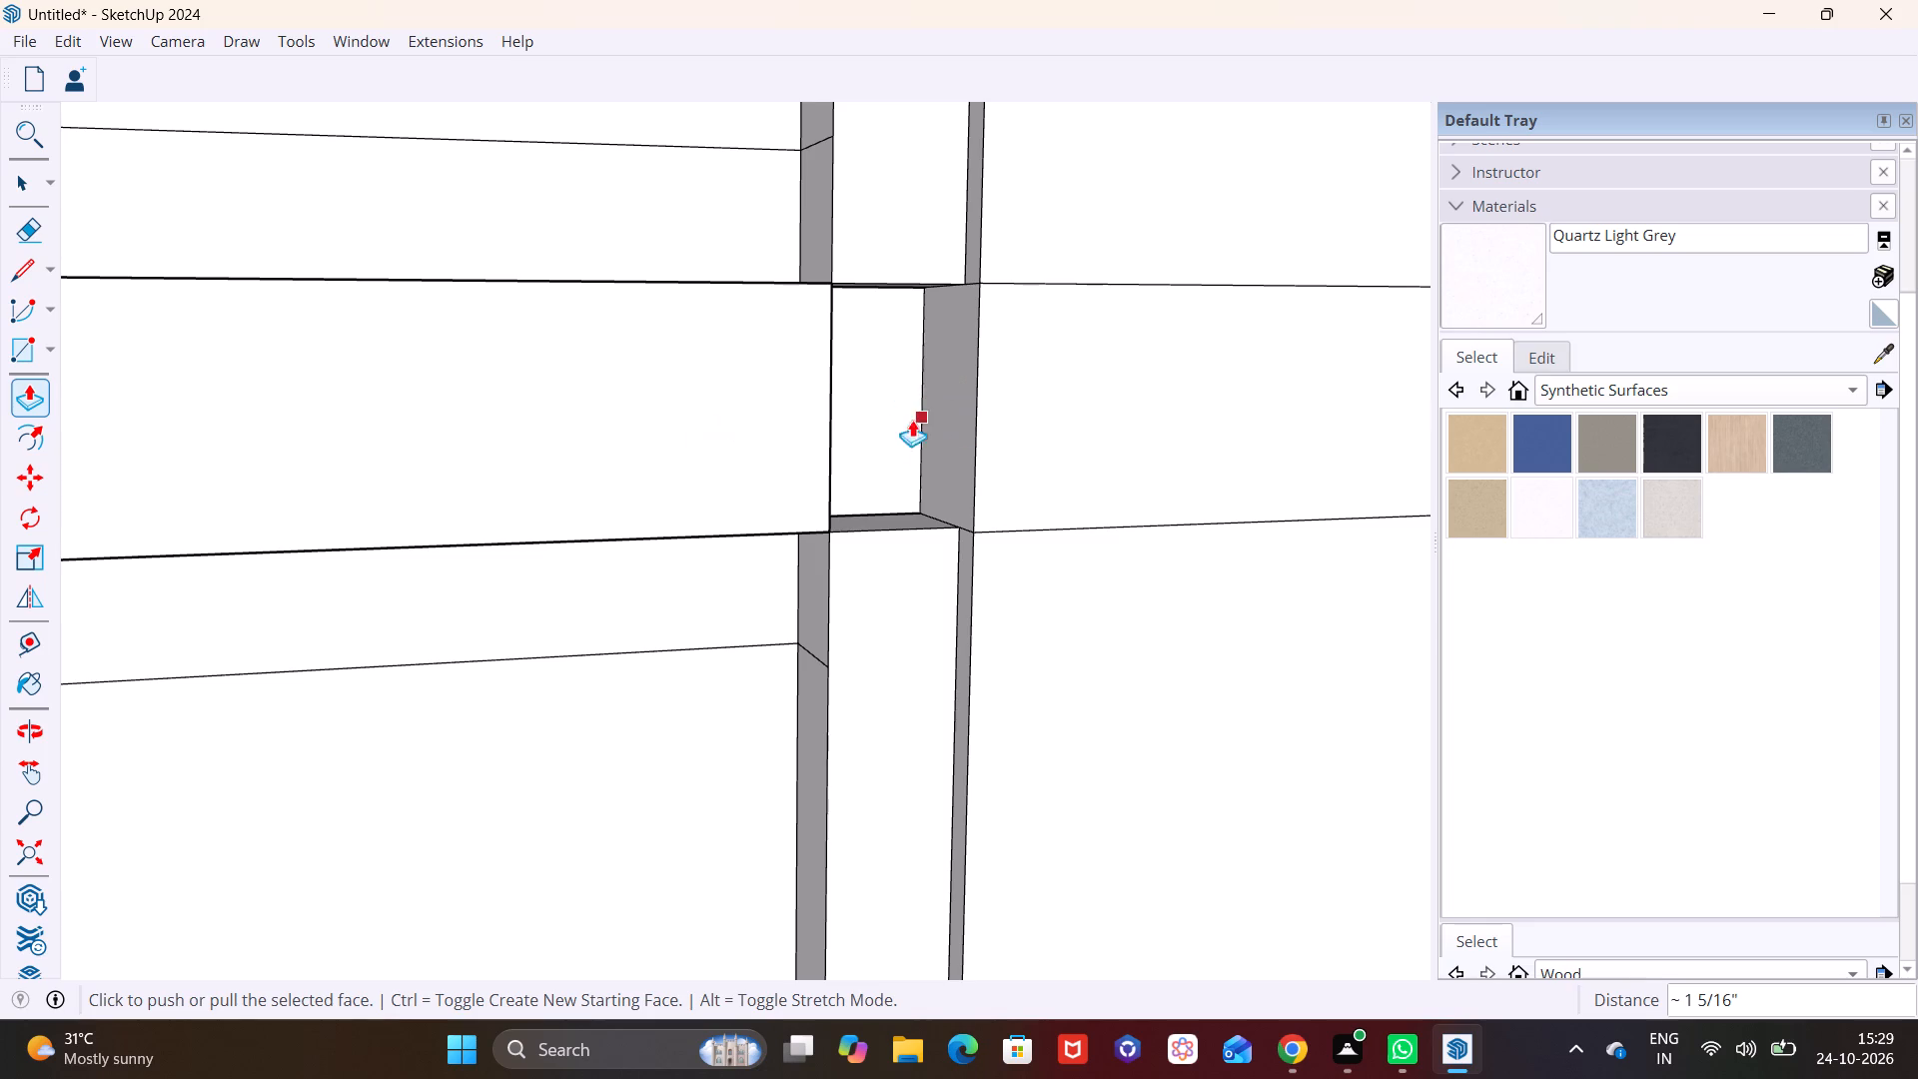
{"action": "middle_click_drag", "start_coordinate": [925, 417], "coordinate": [461, 441]}
{"action": "key", "text": "space"}
{"action": "left_click", "coordinate": [791, 426]}
{"action": "left_click", "coordinate": [30, 404]}
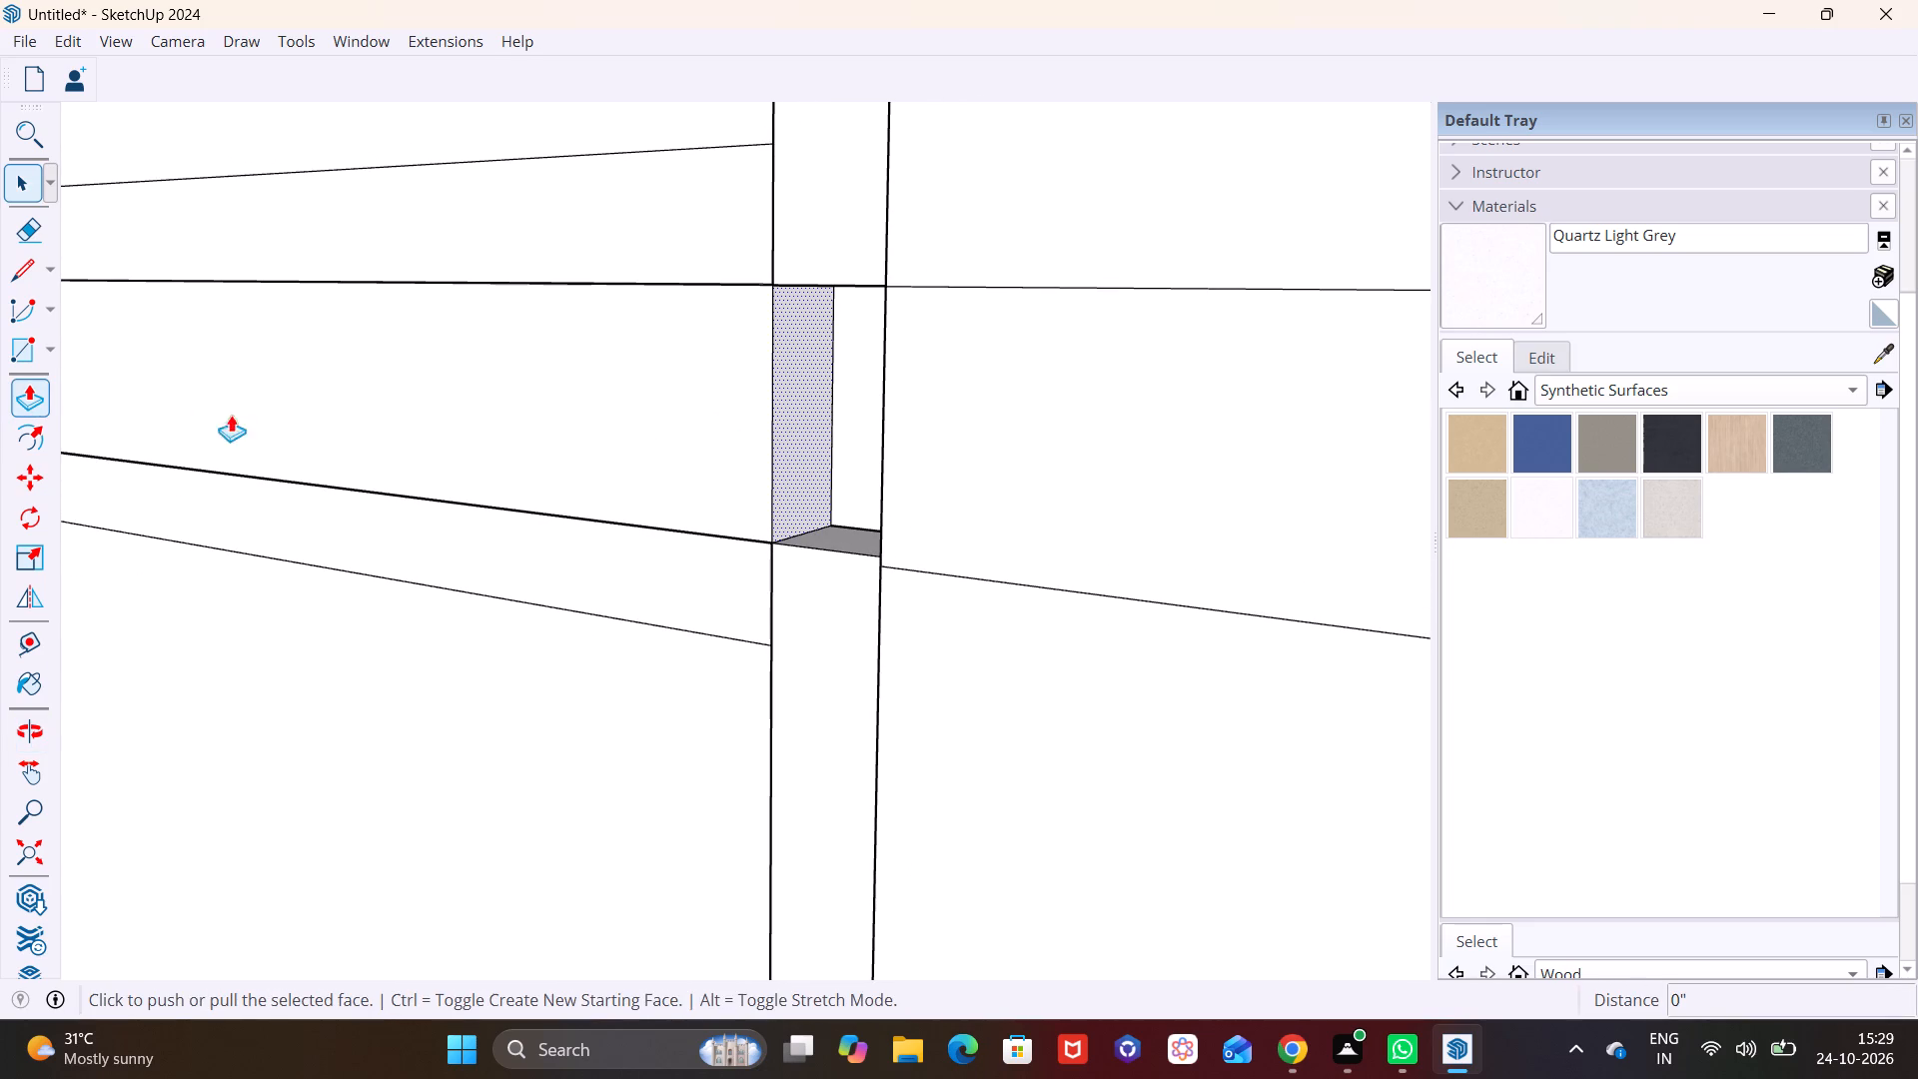
{"action": "left_click", "coordinate": [808, 432]}
{"action": "left_click", "coordinate": [919, 439]}
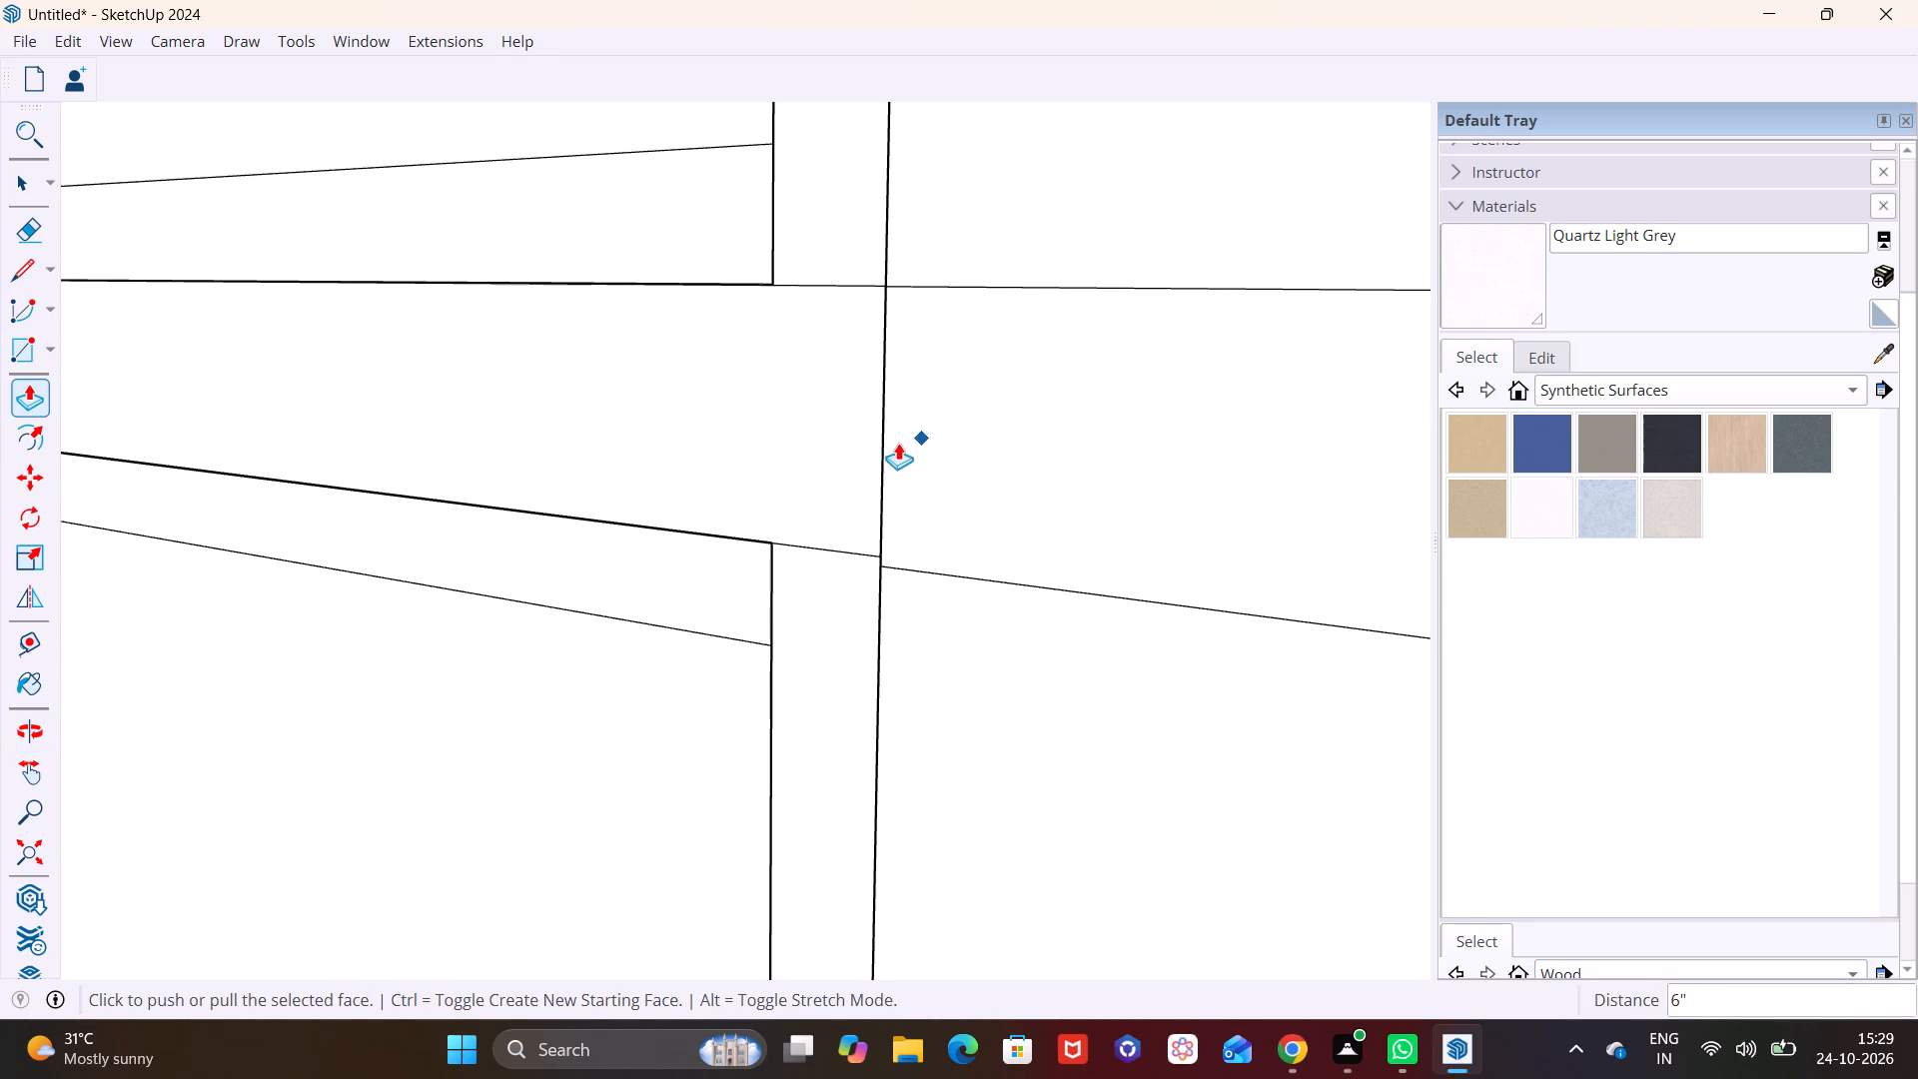
Extend the band strip's left end face about 1 5/16" more, flush with the frame's outer left side.
{"action": "scroll", "coordinate": [876, 457], "scroll_direction": "down", "scroll_amount": 9}
{"action": "scroll", "coordinate": [830, 592], "scroll_direction": "up", "scroll_amount": 3}
{"action": "scroll", "coordinate": [830, 588], "scroll_direction": "down", "scroll_amount": 8}
{"action": "middle_click_drag", "start_coordinate": [782, 594], "coordinate": [909, 461]}
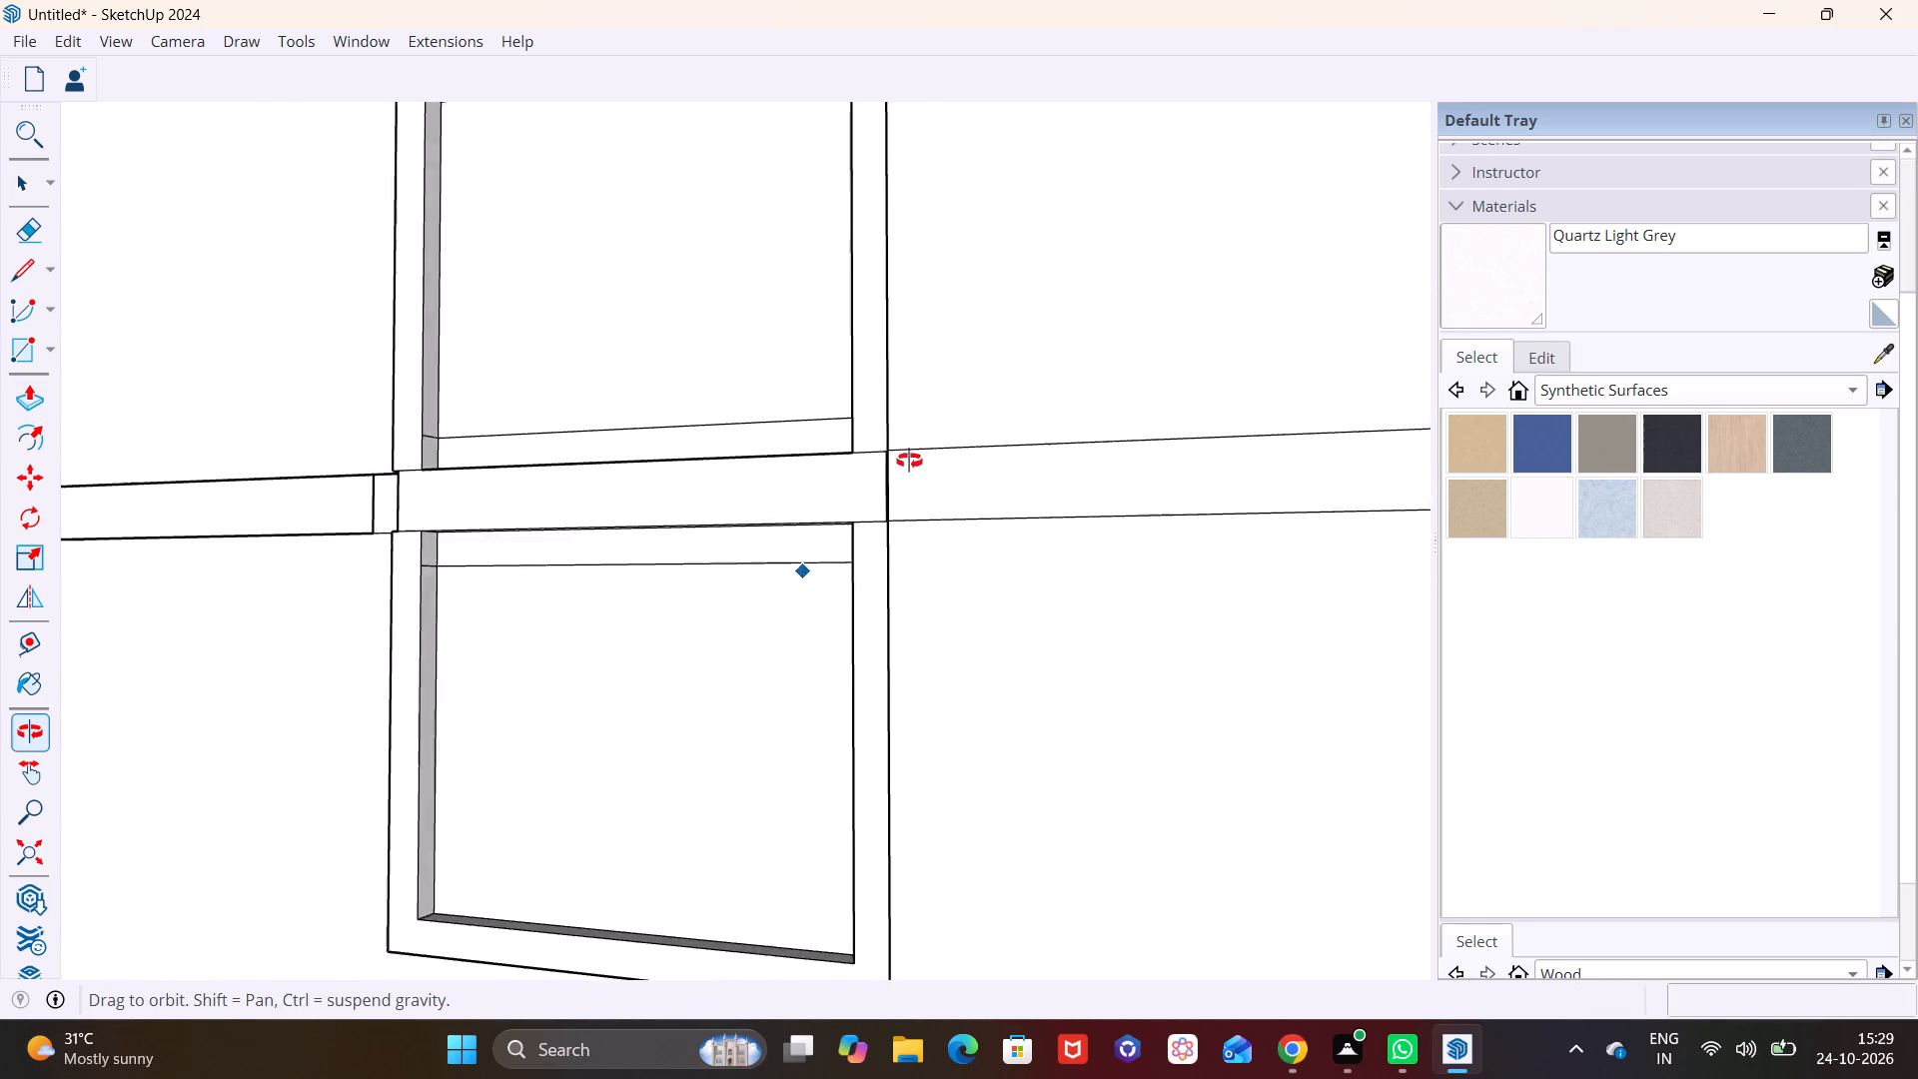
{"action": "middle_click_drag", "start_coordinate": [909, 461], "coordinate": [991, 551]}
{"action": "middle_click_drag", "start_coordinate": [447, 497], "coordinate": [873, 515]}
{"action": "middle_click_drag", "start_coordinate": [732, 516], "coordinate": [995, 526]}
{"action": "scroll", "coordinate": [645, 478], "scroll_direction": "up", "scroll_amount": 11}
{"action": "key", "text": "space"}
{"action": "left_click", "coordinate": [864, 508]}
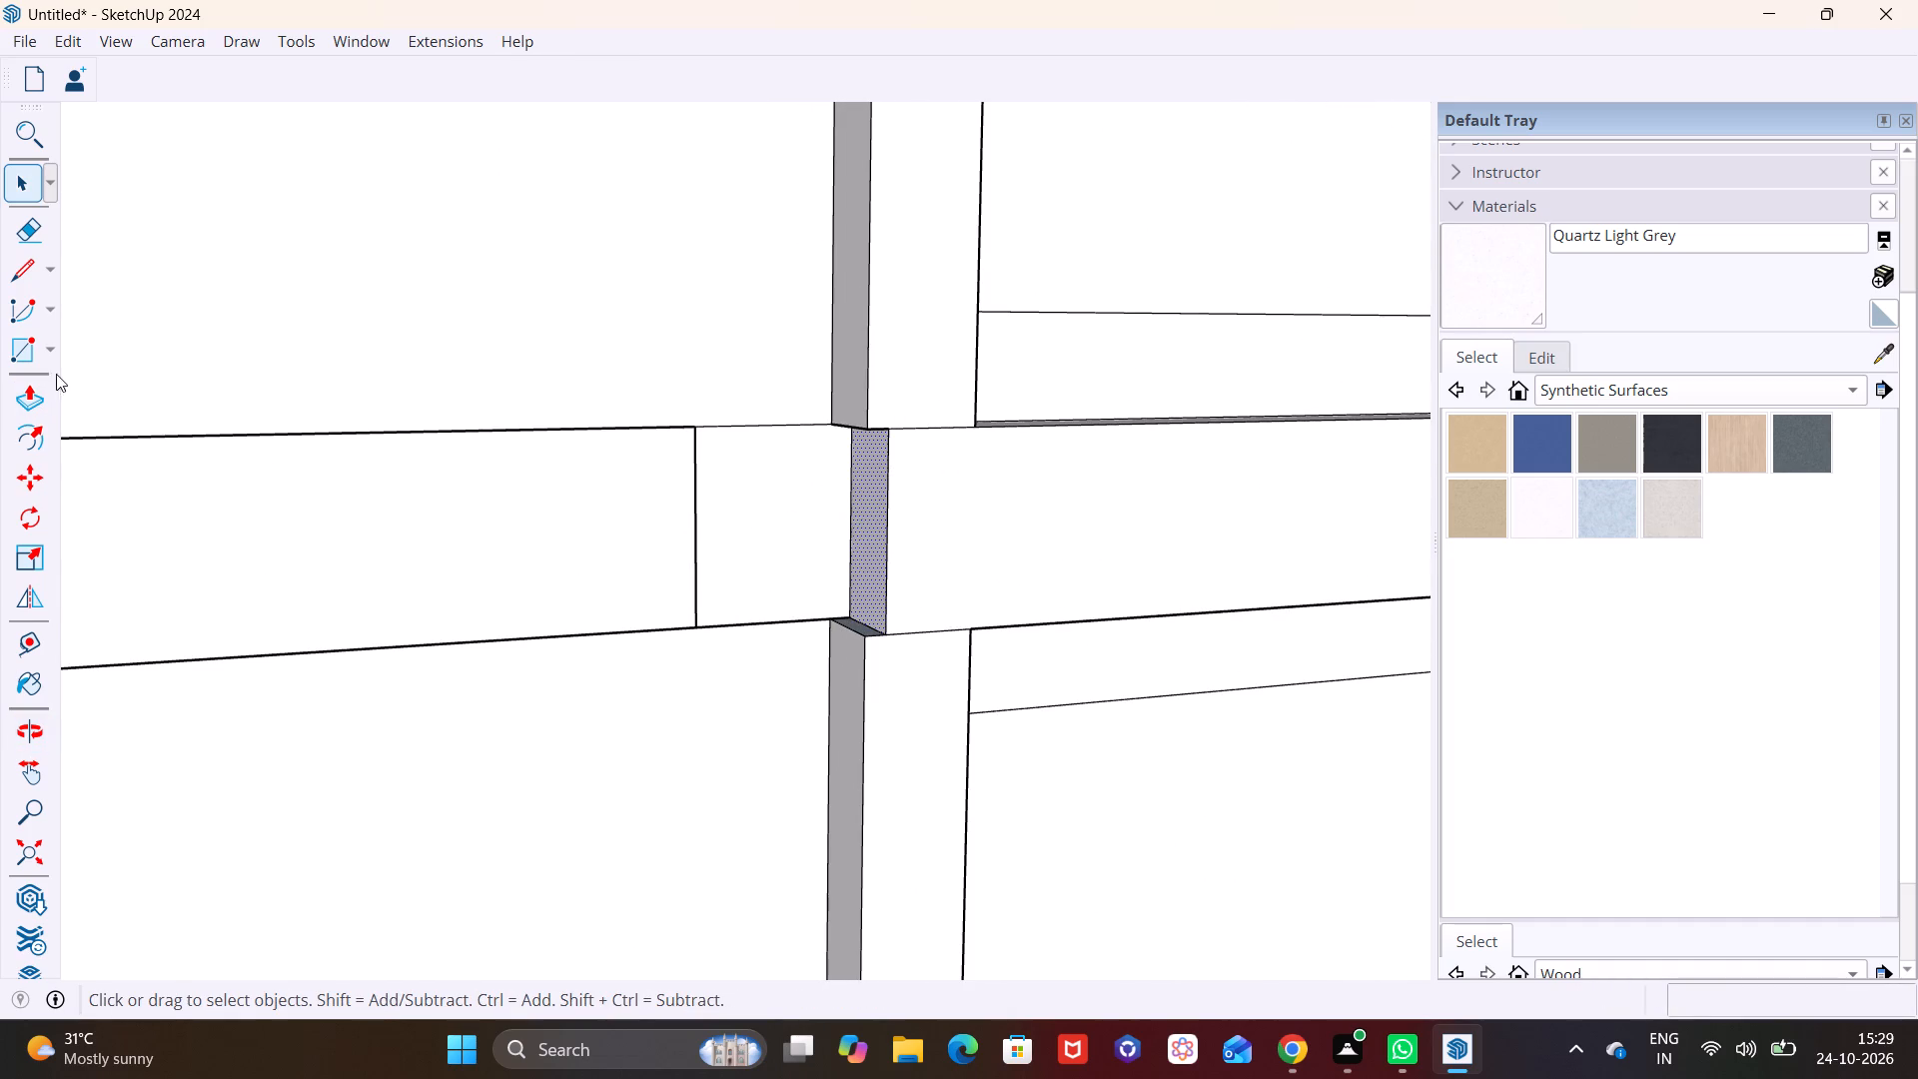
{"action": "left_click", "coordinate": [38, 393]}
{"action": "left_click", "coordinate": [878, 500]}
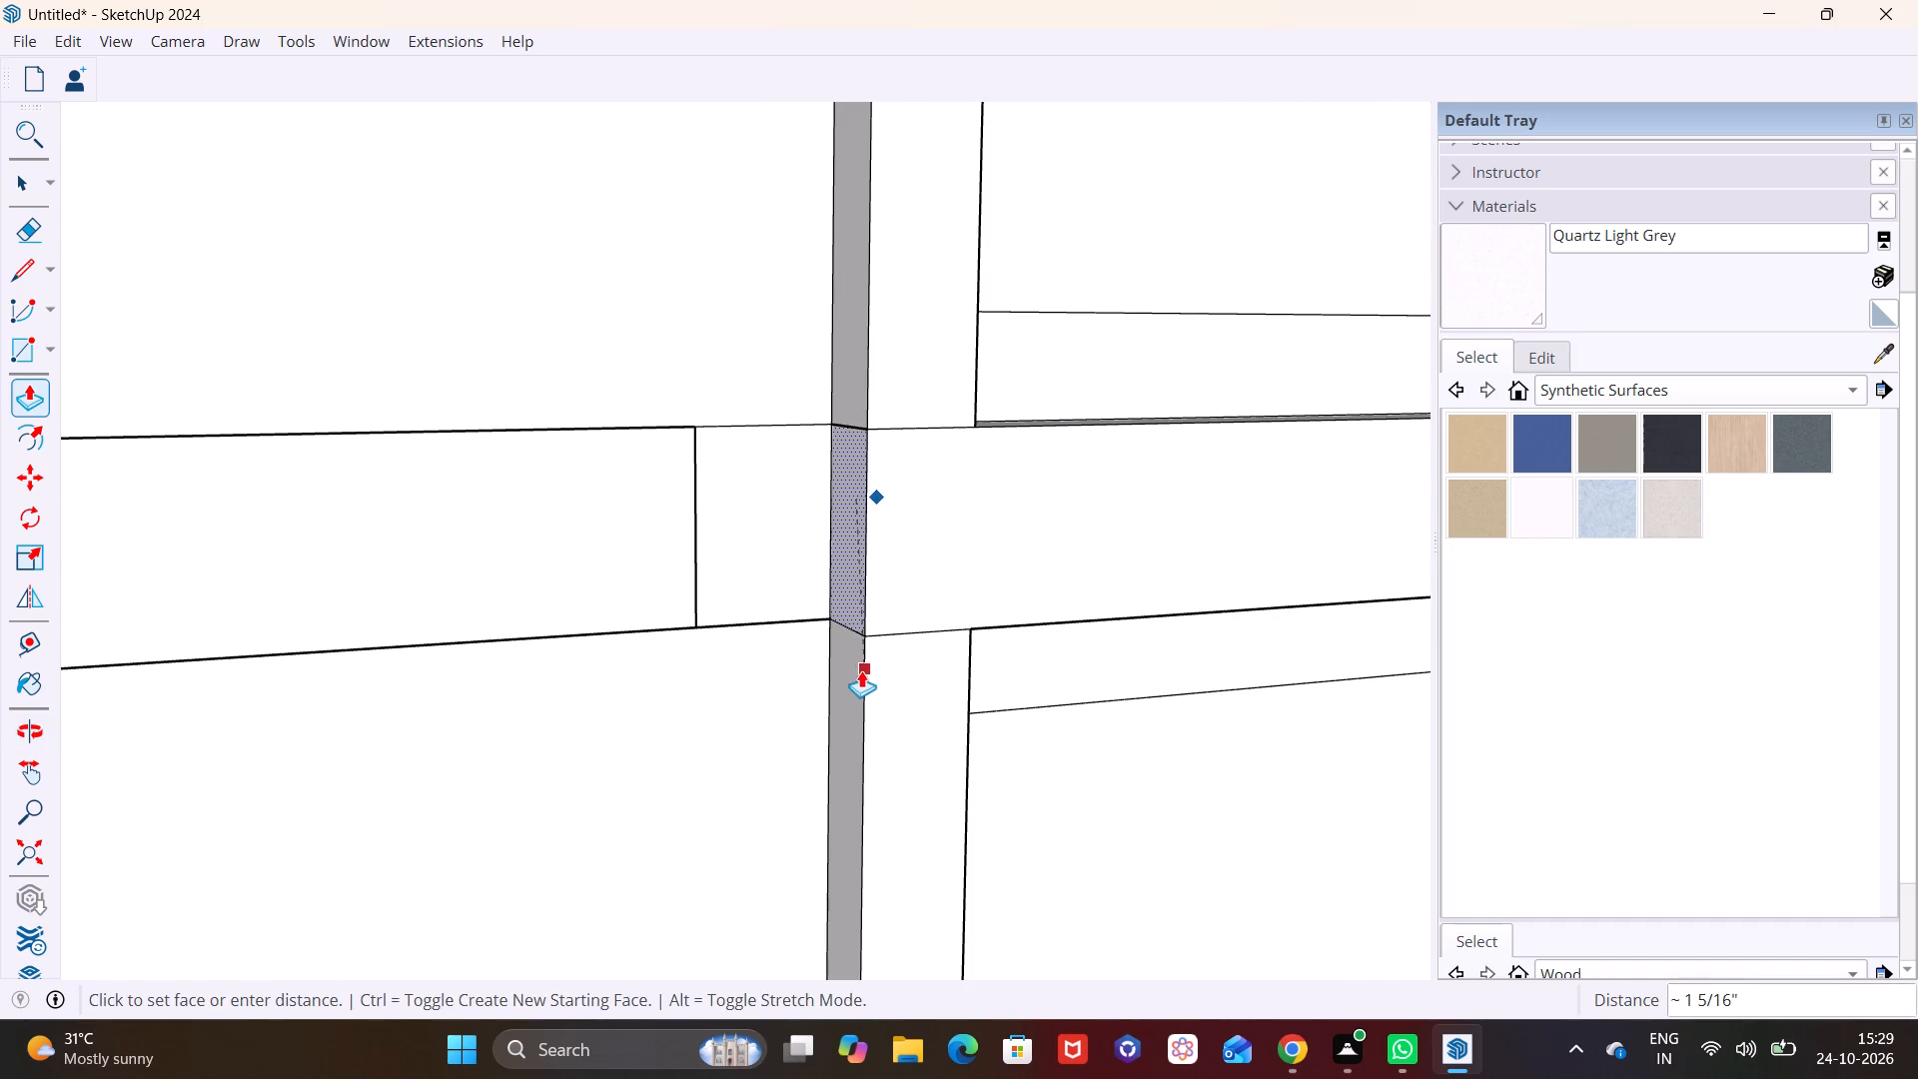
{"action": "left_click", "coordinate": [861, 670]}
Delete the leftover horizontal lines below and above the band inside the frame, including their short edges on the left reveal.
{"action": "scroll", "coordinate": [869, 617], "scroll_direction": "down", "scroll_amount": 8}
{"action": "middle_click_drag", "start_coordinate": [988, 641], "coordinate": [490, 580]}
{"action": "scroll", "coordinate": [886, 535], "scroll_direction": "down", "scroll_amount": 4}
{"action": "middle_click_drag", "start_coordinate": [989, 629], "coordinate": [527, 539], "text": "shift"}
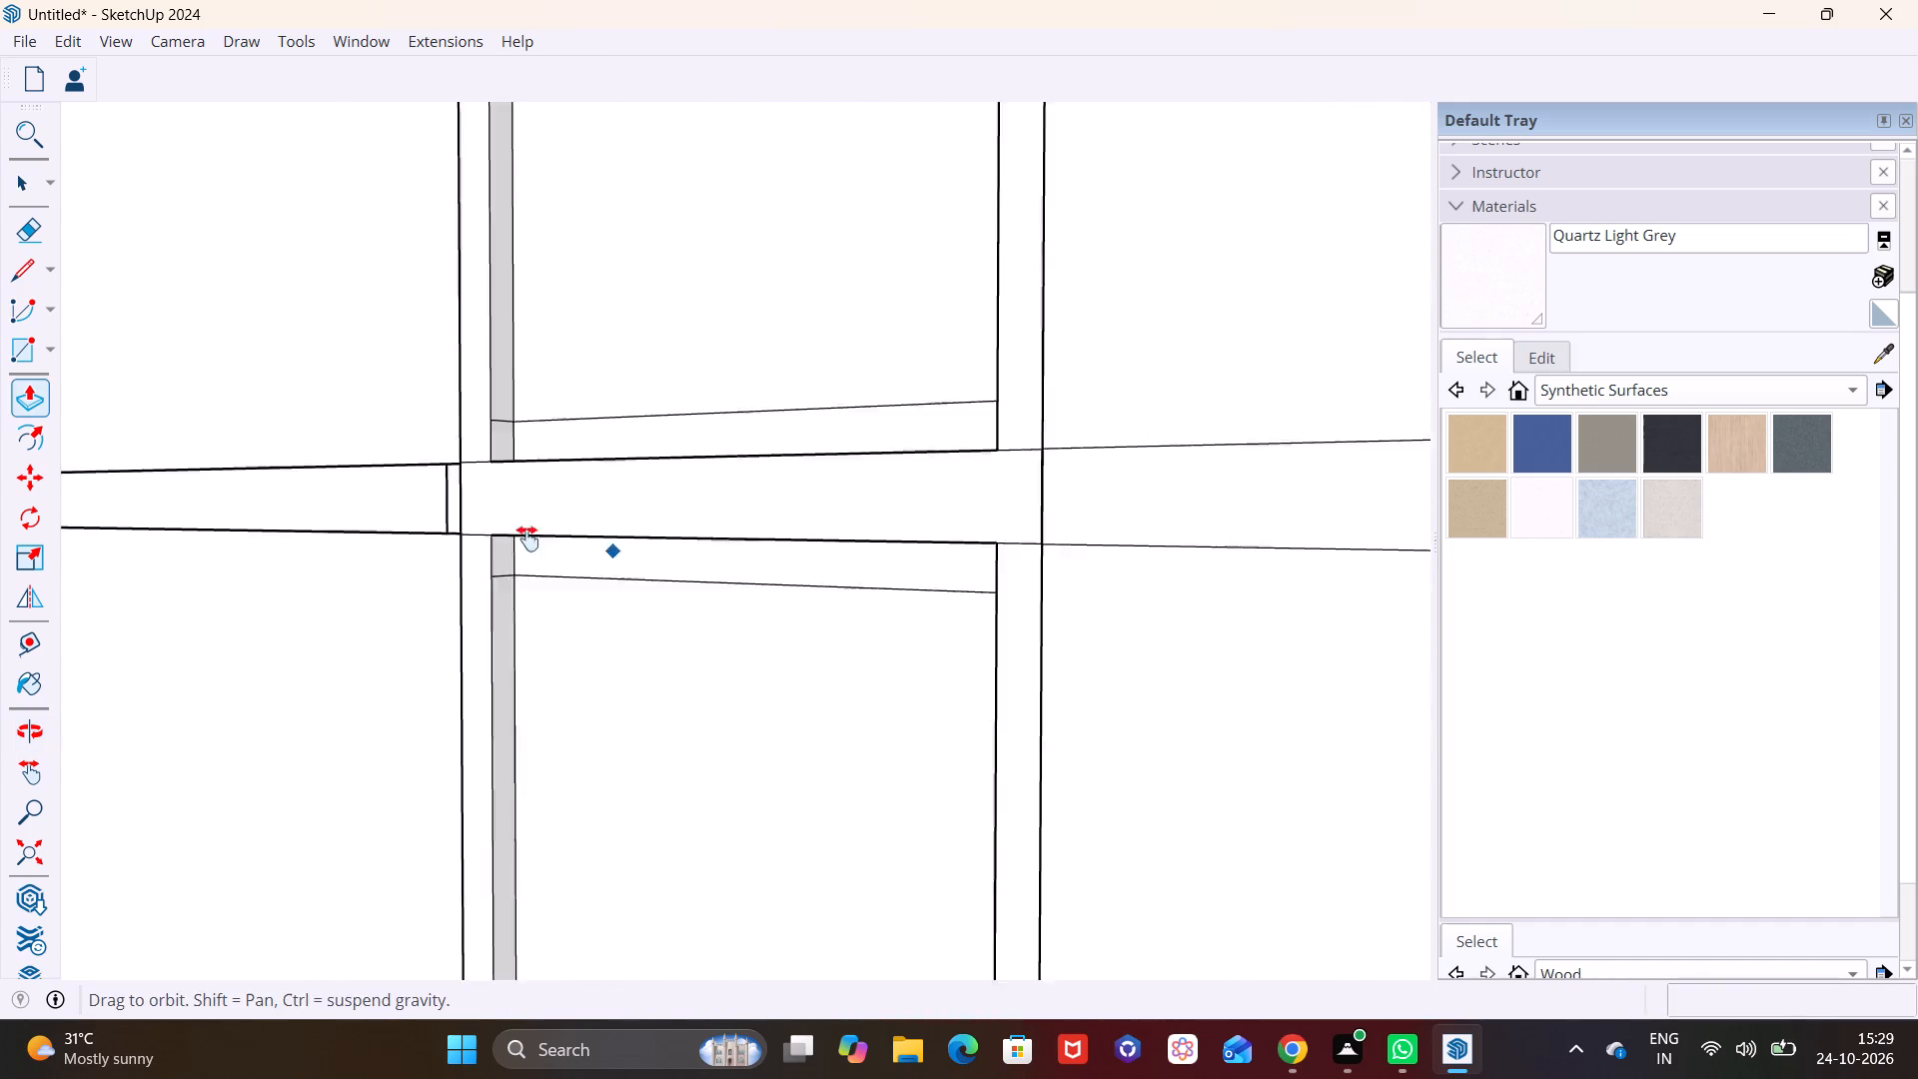
{"action": "middle_click_drag", "start_coordinate": [527, 539], "coordinate": [437, 521], "text": "shift"}
{"action": "scroll", "coordinate": [546, 517], "scroll_direction": "down", "scroll_amount": 3}
{"action": "key", "text": "space"}
{"action": "left_click", "coordinate": [556, 541]}
{"action": "key", "text": "Delete"}
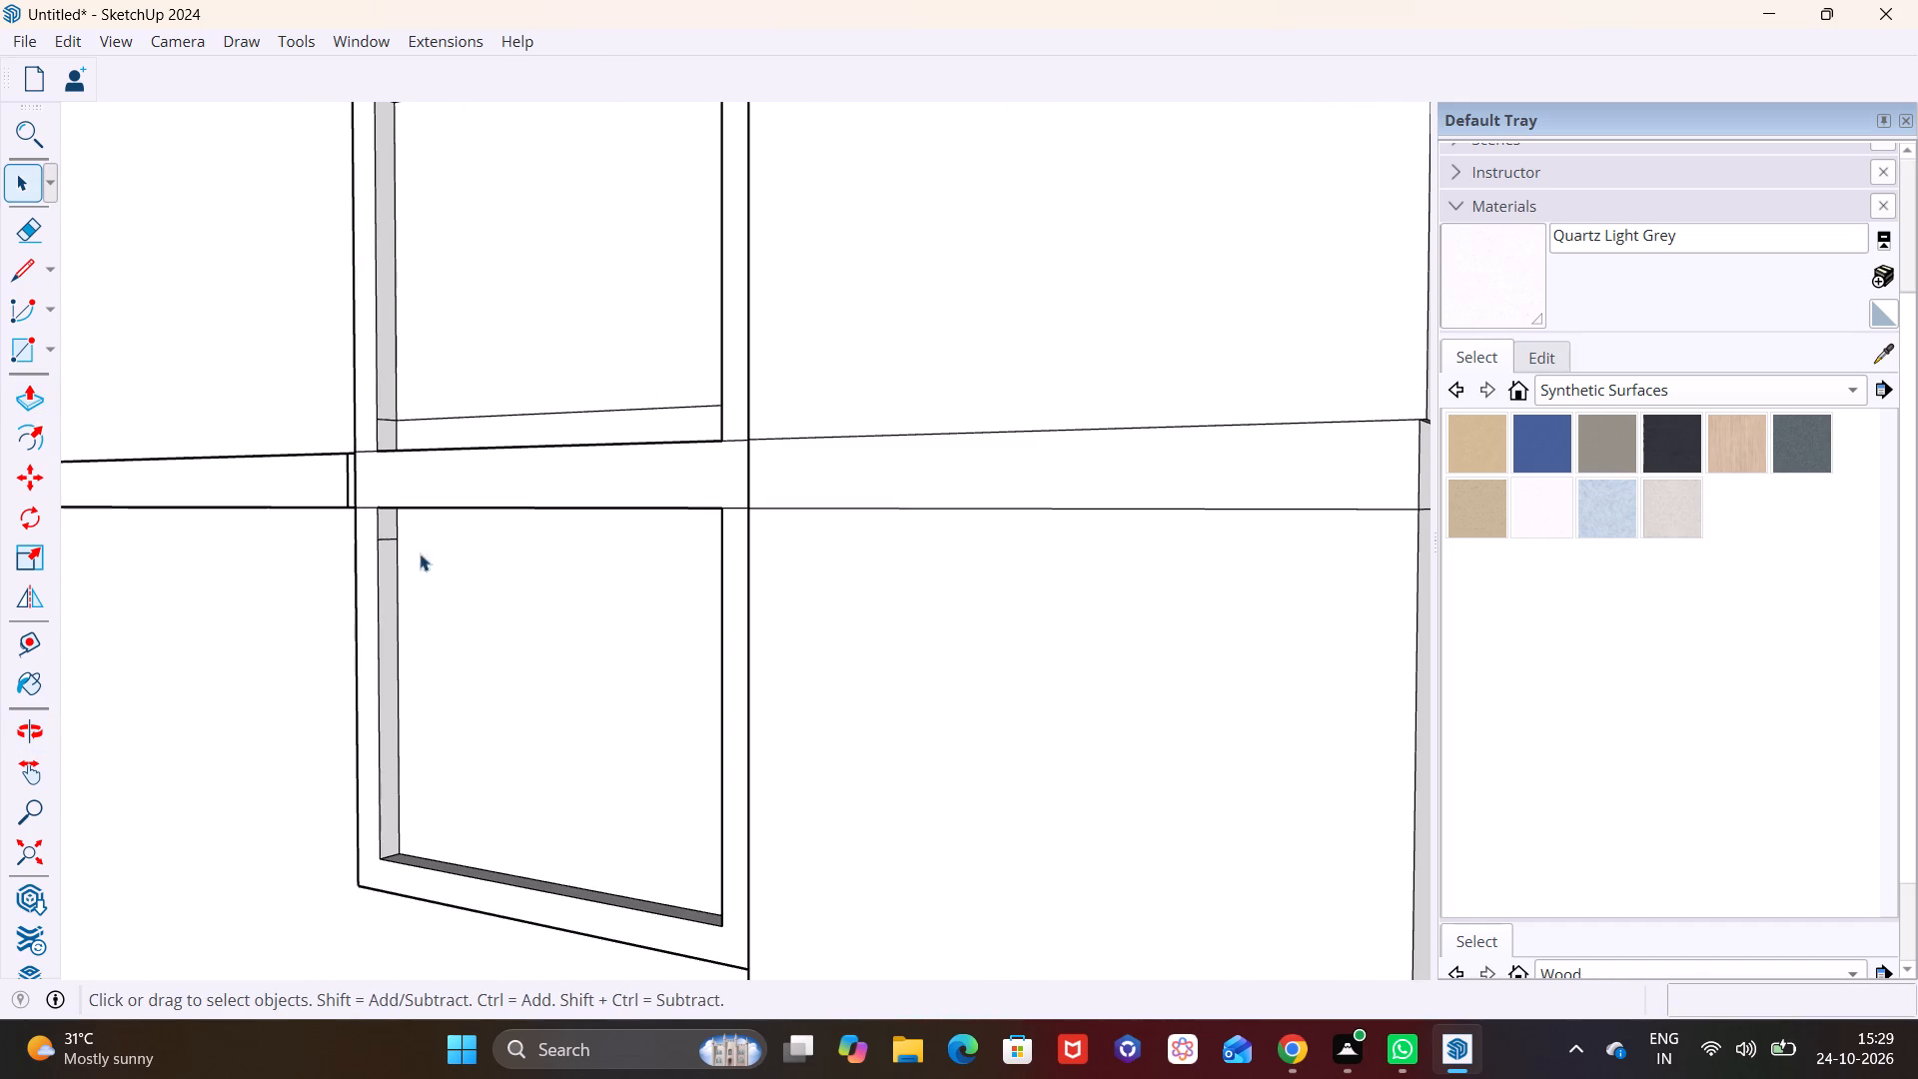
{"action": "left_click", "coordinate": [387, 540]}
{"action": "key", "text": "Delete"}
{"action": "left_click", "coordinate": [454, 420]}
{"action": "key", "text": "Delete"}
{"action": "left_click", "coordinate": [386, 421]}
{"action": "key", "text": "Delete"}
Delete the leftover short horizontal edges on the window frame's right reveal, below and above the band.
{"action": "middle_click_drag", "start_coordinate": [504, 490], "coordinate": [1082, 490]}
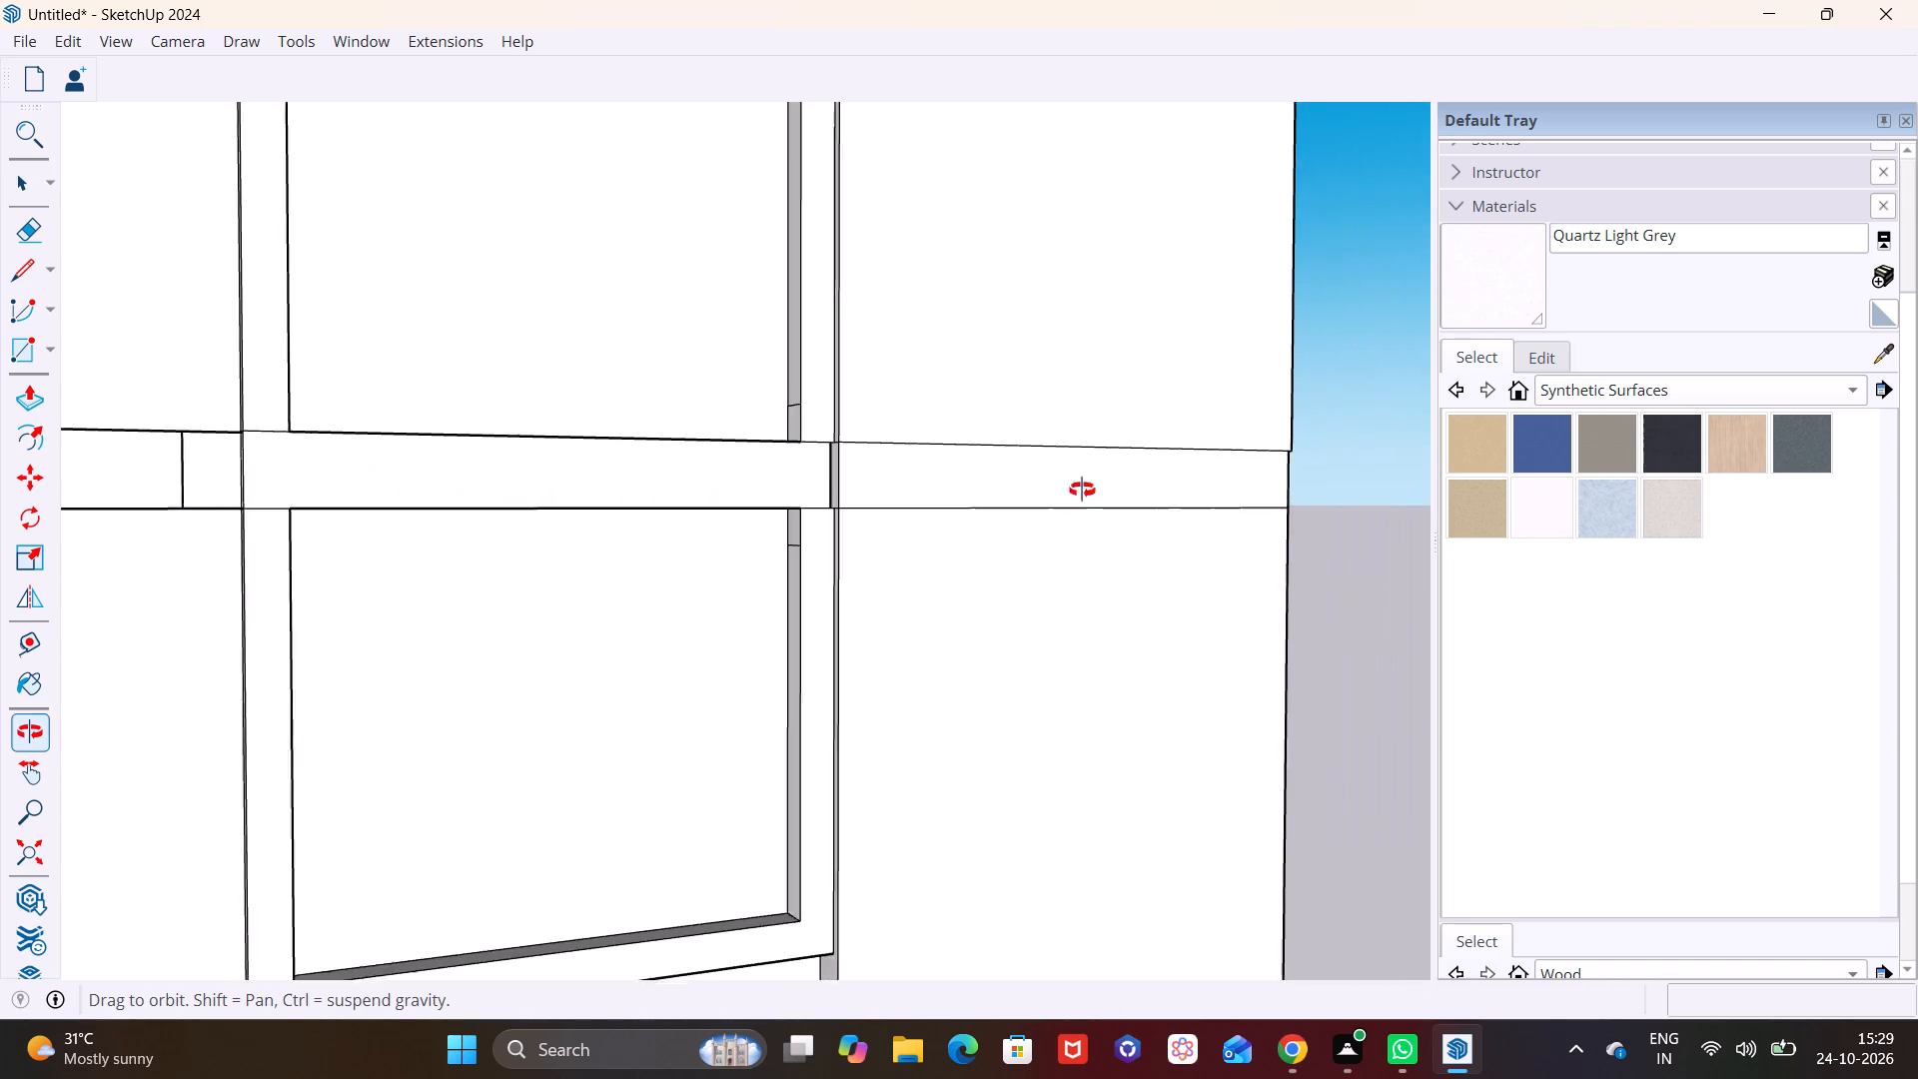
{"action": "middle_click_drag", "start_coordinate": [1082, 490], "coordinate": [1172, 490]}
{"action": "scroll", "coordinate": [846, 518], "scroll_direction": "up", "scroll_amount": 4}
{"action": "left_click", "coordinate": [784, 555]}
{"action": "key", "text": "Delete"}
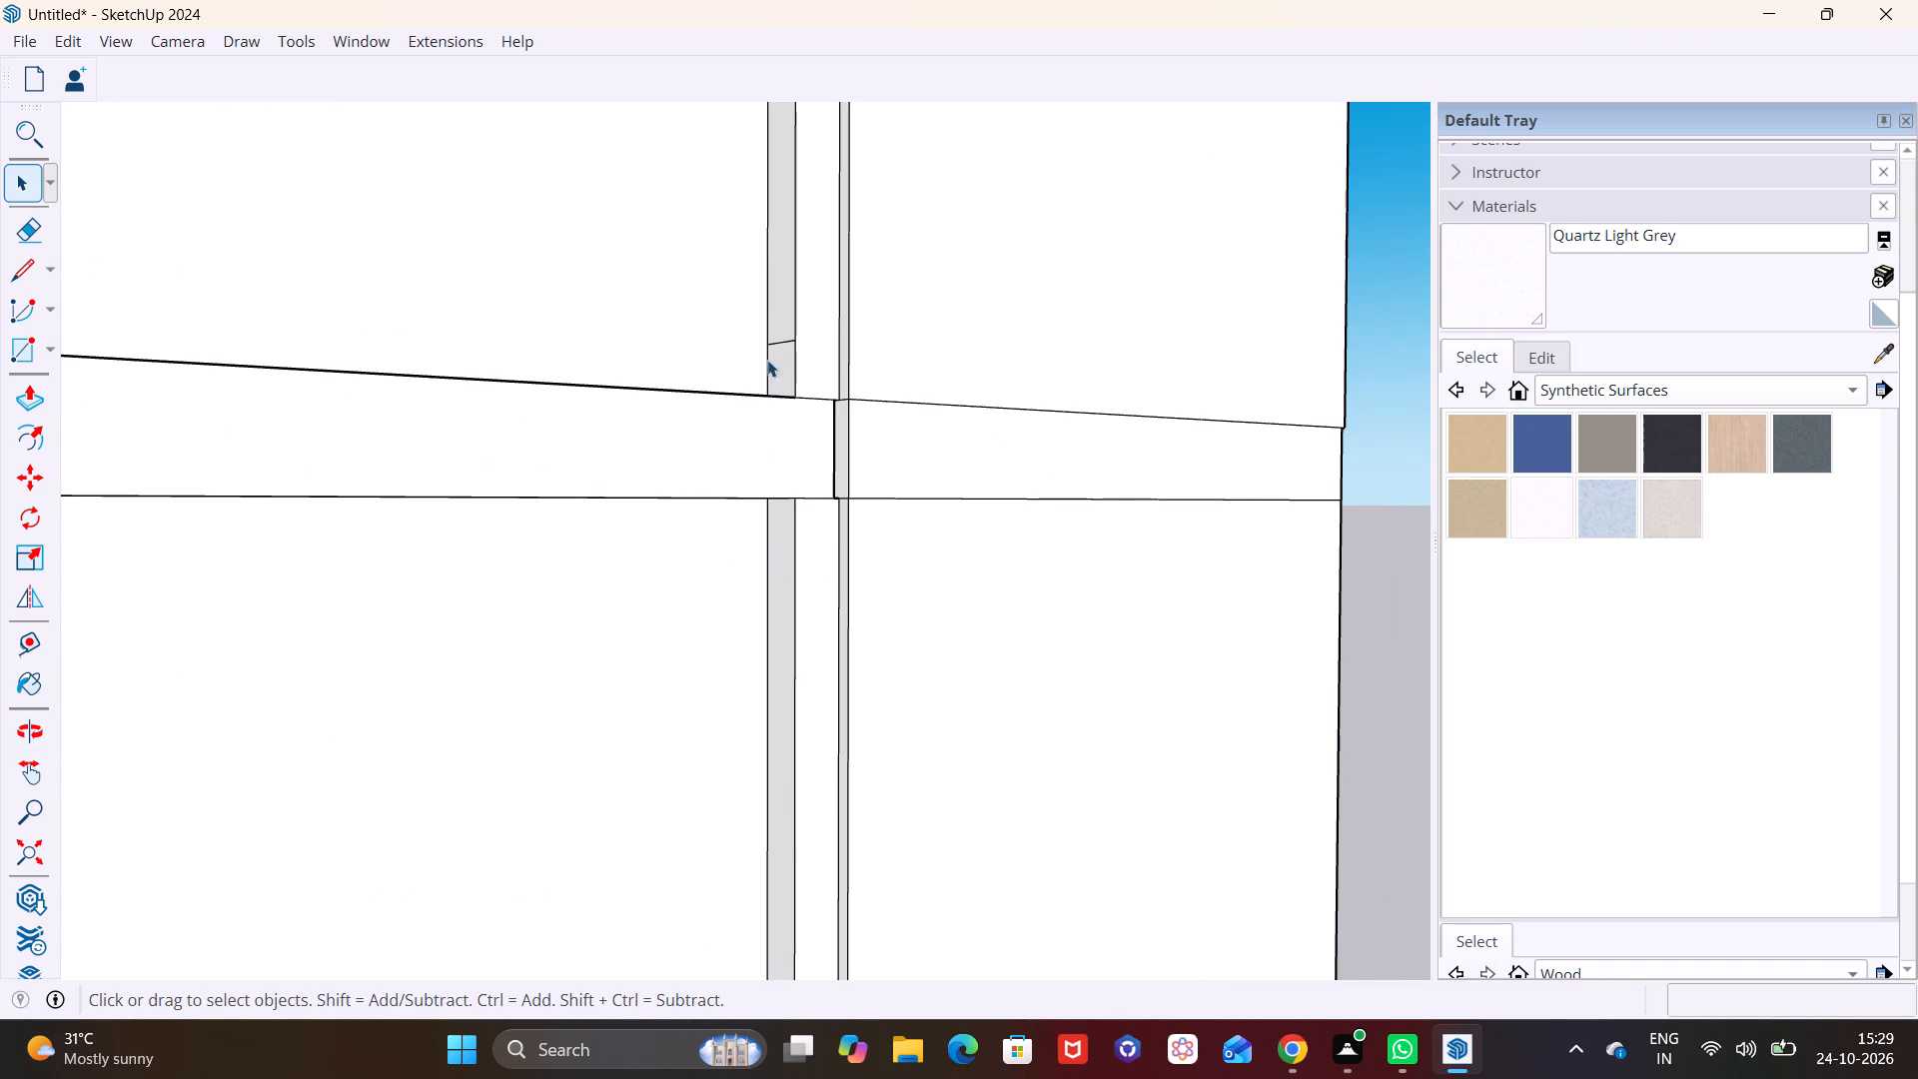
{"action": "left_click", "coordinate": [781, 344]}
{"action": "key", "text": "Delete"}
Extend the band strip's right end face about 7/8" to close the gap beside the corner panel.
{"action": "scroll", "coordinate": [841, 466], "scroll_direction": "up", "scroll_amount": 10}
{"action": "middle_click_drag", "start_coordinate": [864, 482], "coordinate": [1084, 465]}
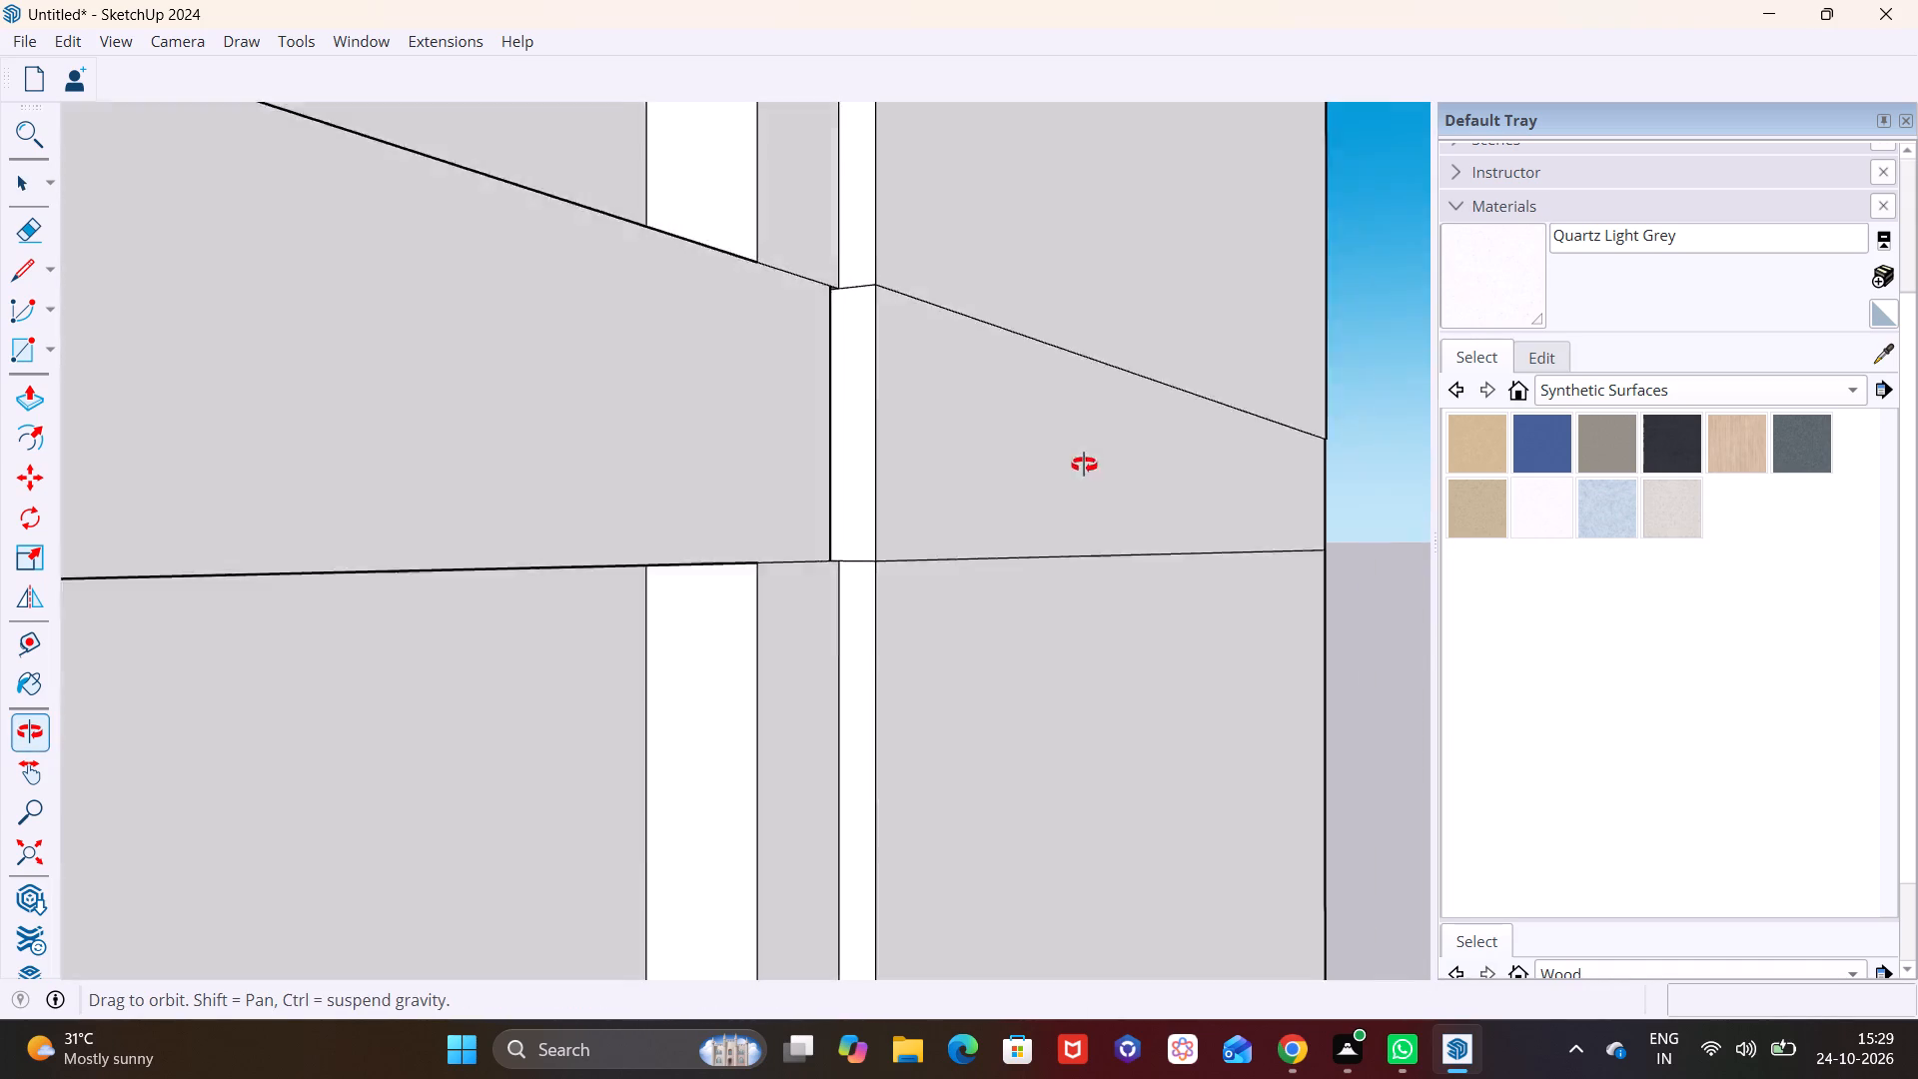
{"action": "middle_click_drag", "start_coordinate": [1084, 465], "coordinate": [510, 549]}
{"action": "scroll", "coordinate": [782, 481], "scroll_direction": "up", "scroll_amount": 2}
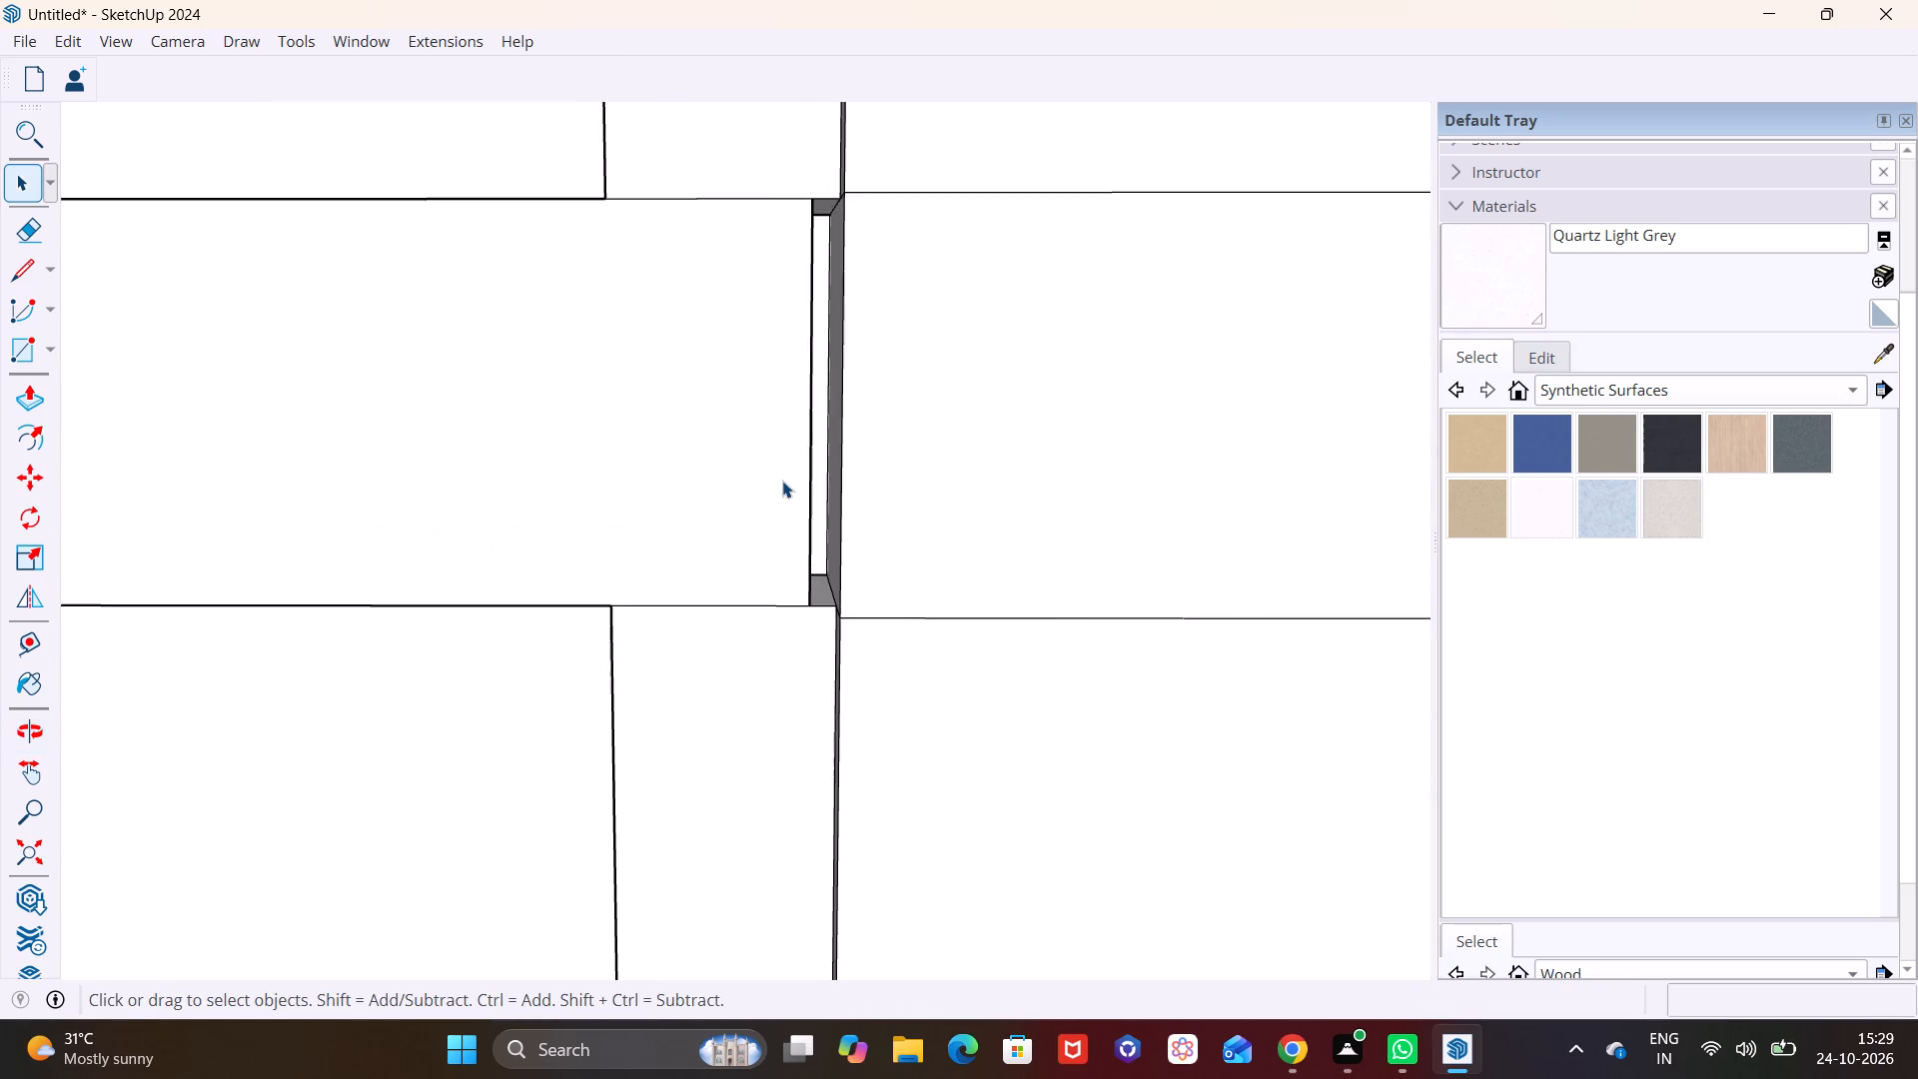
{"action": "scroll", "coordinate": [782, 481], "scroll_direction": "up", "scroll_amount": 2}
{"action": "middle_click_drag", "start_coordinate": [795, 454], "coordinate": [724, 492]}
{"action": "scroll", "coordinate": [775, 473], "scroll_direction": "up", "scroll_amount": 3}
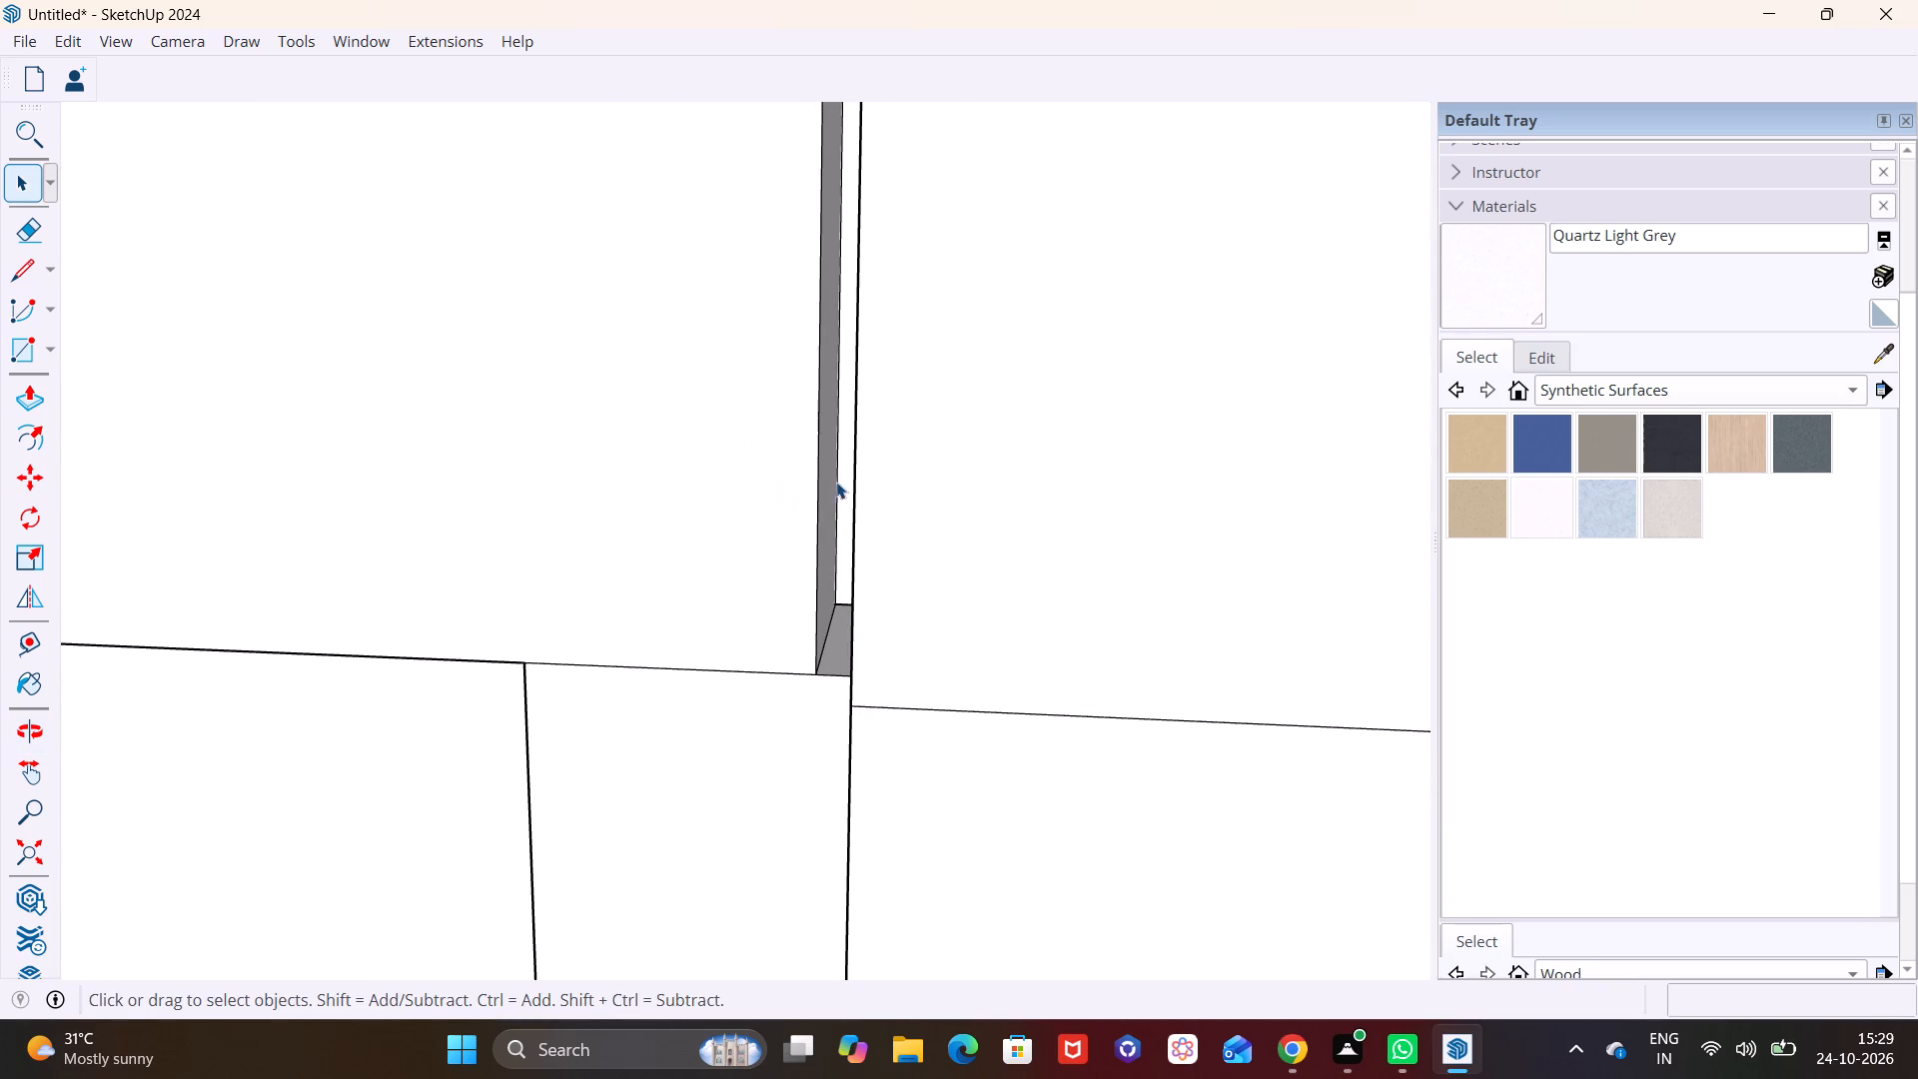
{"action": "left_click", "coordinate": [830, 492]}
{"action": "left_click", "coordinate": [36, 392]}
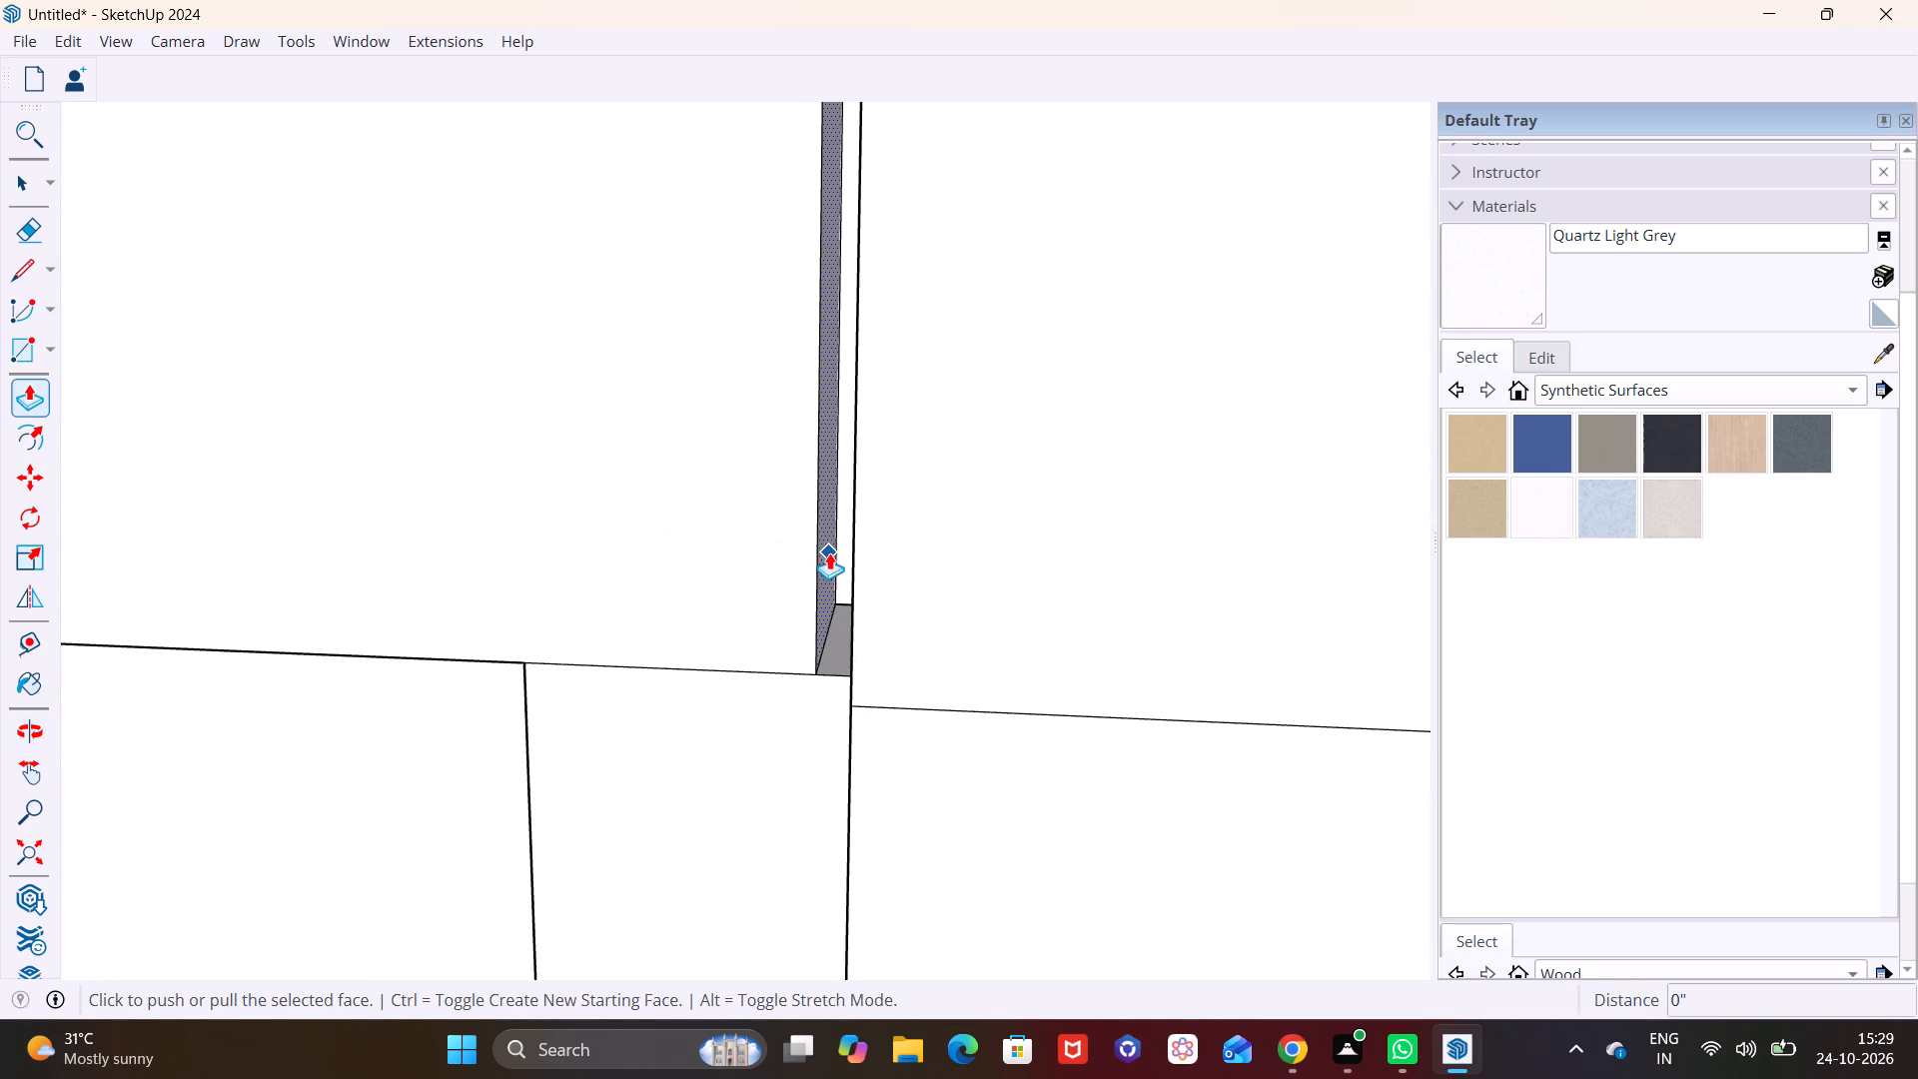
{"action": "left_click", "coordinate": [829, 552]}
{"action": "left_click", "coordinate": [870, 550]}
{"action": "scroll", "coordinate": [745, 601], "scroll_direction": "down", "scroll_amount": 20}
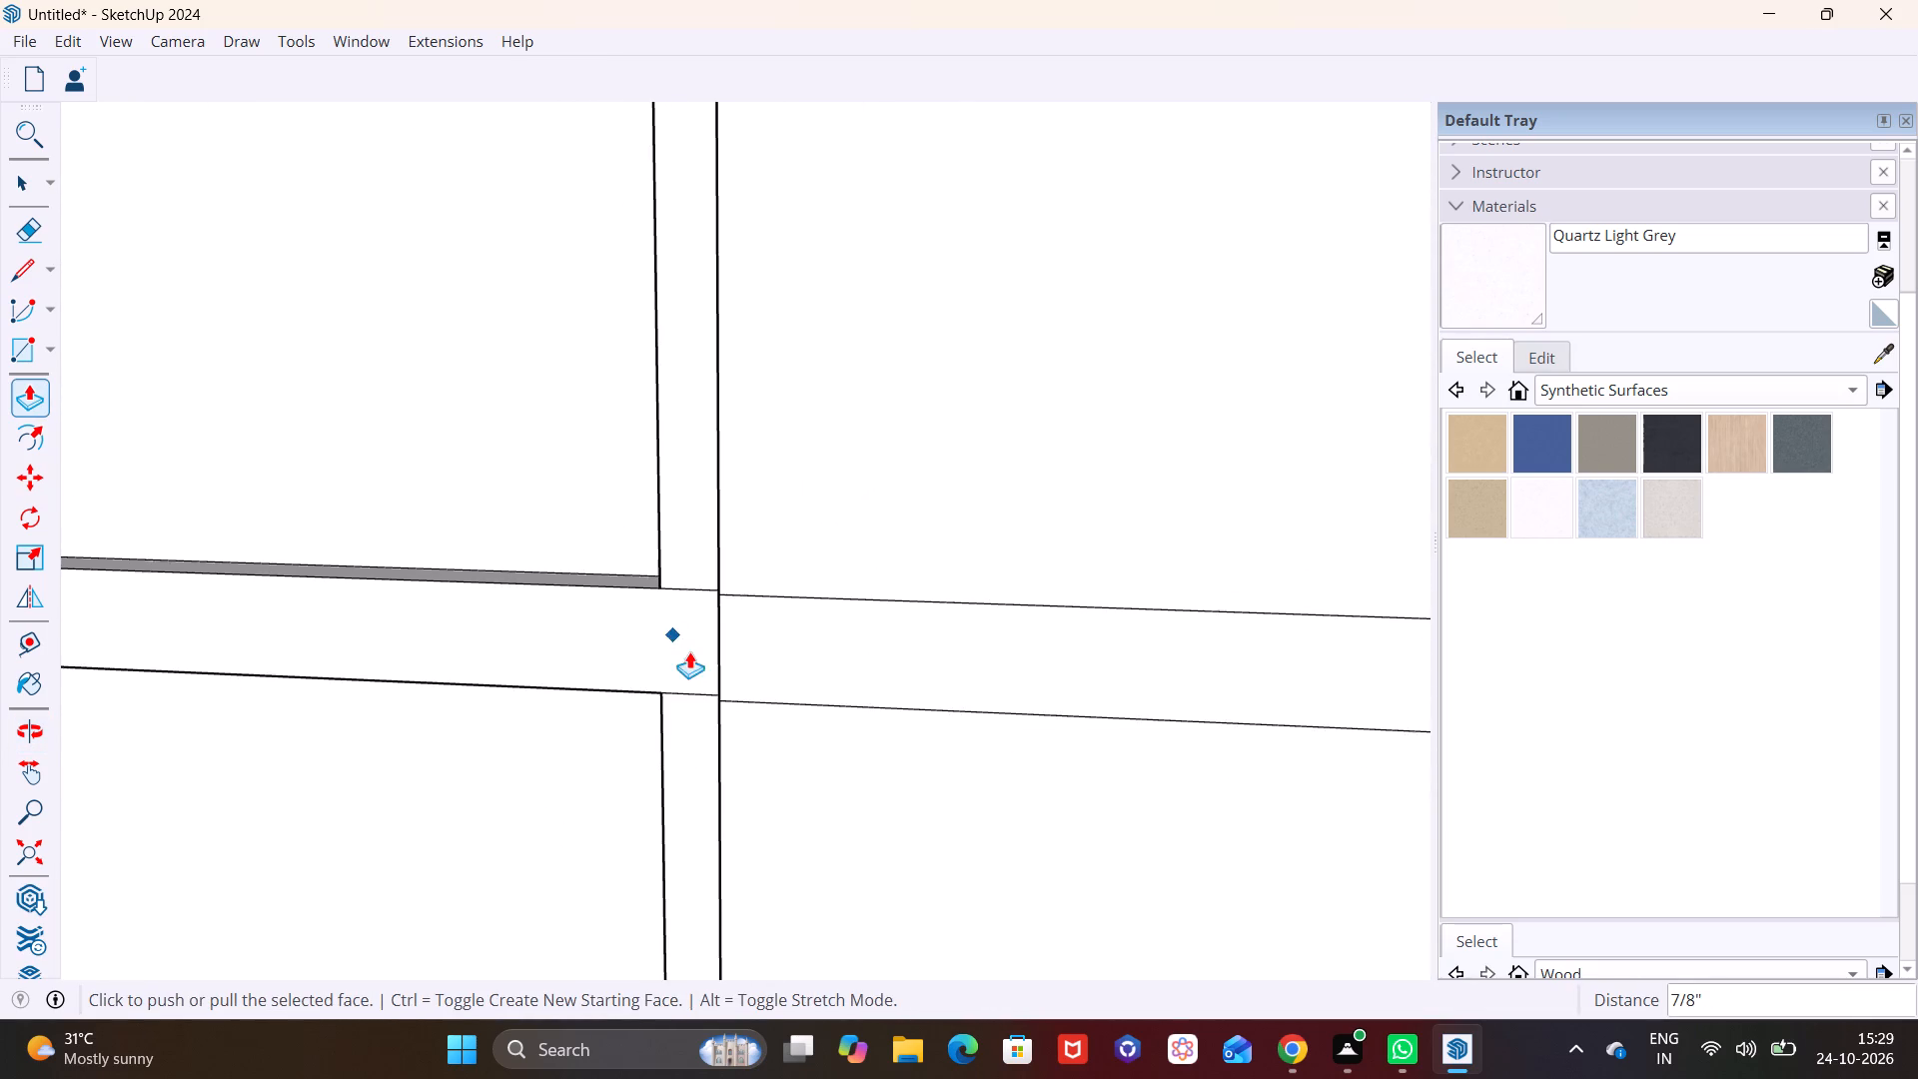
{"action": "scroll", "coordinate": [689, 651], "scroll_direction": "down", "scroll_amount": 8}
Push/pull the upper frame outline of the flat window beside the opposite corner outward about 10 3/8".
{"action": "middle_click_drag", "start_coordinate": [604, 721], "coordinate": [642, 466]}
{"action": "middle_click_drag", "start_coordinate": [693, 573], "coordinate": [850, 456]}
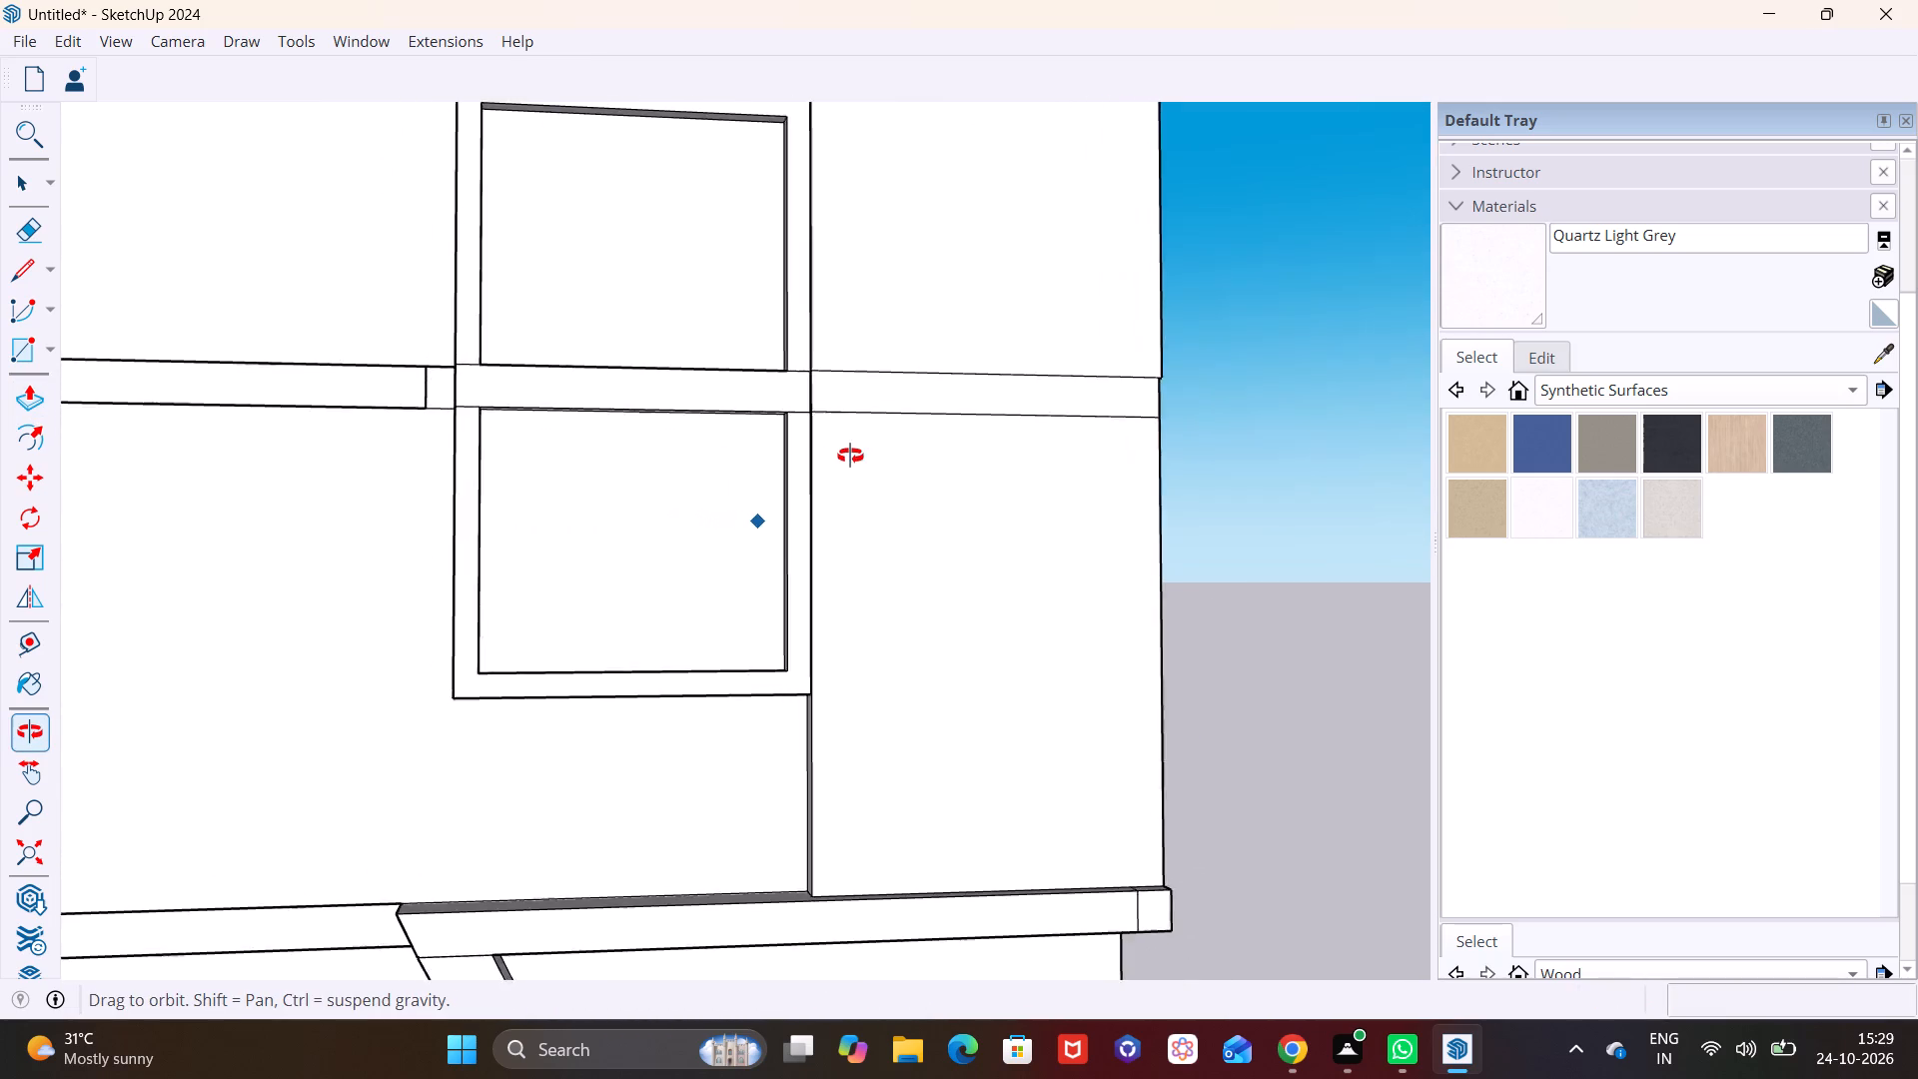
{"action": "middle_click_drag", "start_coordinate": [850, 456], "coordinate": [305, 448]}
{"action": "scroll", "coordinate": [965, 532], "scroll_direction": "down", "scroll_amount": 3}
{"action": "middle_click_drag", "start_coordinate": [993, 546], "coordinate": [541, 551]}
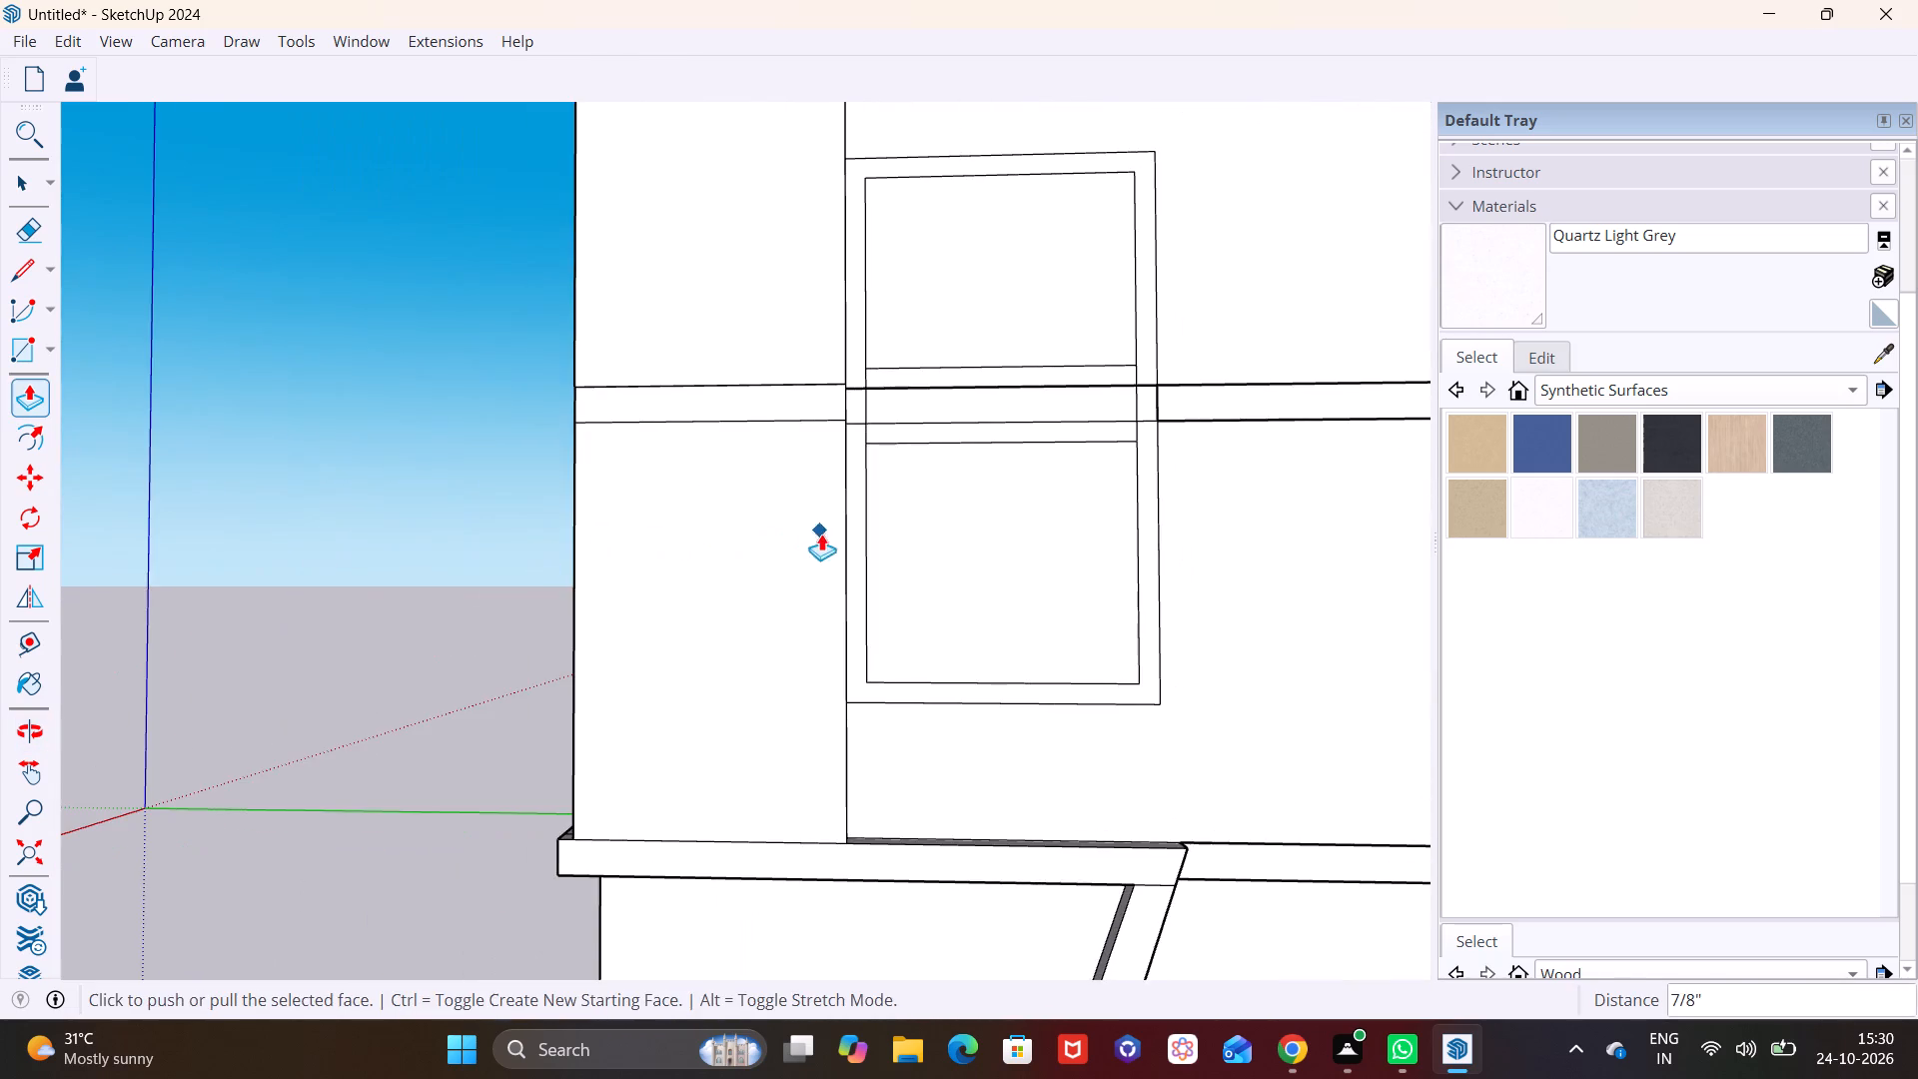
{"action": "scroll", "coordinate": [824, 536], "scroll_direction": "up", "scroll_amount": 2}
{"action": "middle_click_drag", "start_coordinate": [1029, 641], "coordinate": [734, 696], "text": "shift"}
{"action": "middle_click_drag", "start_coordinate": [682, 614], "coordinate": [466, 728]}
{"action": "scroll", "coordinate": [466, 596], "scroll_direction": "up", "scroll_amount": 3}
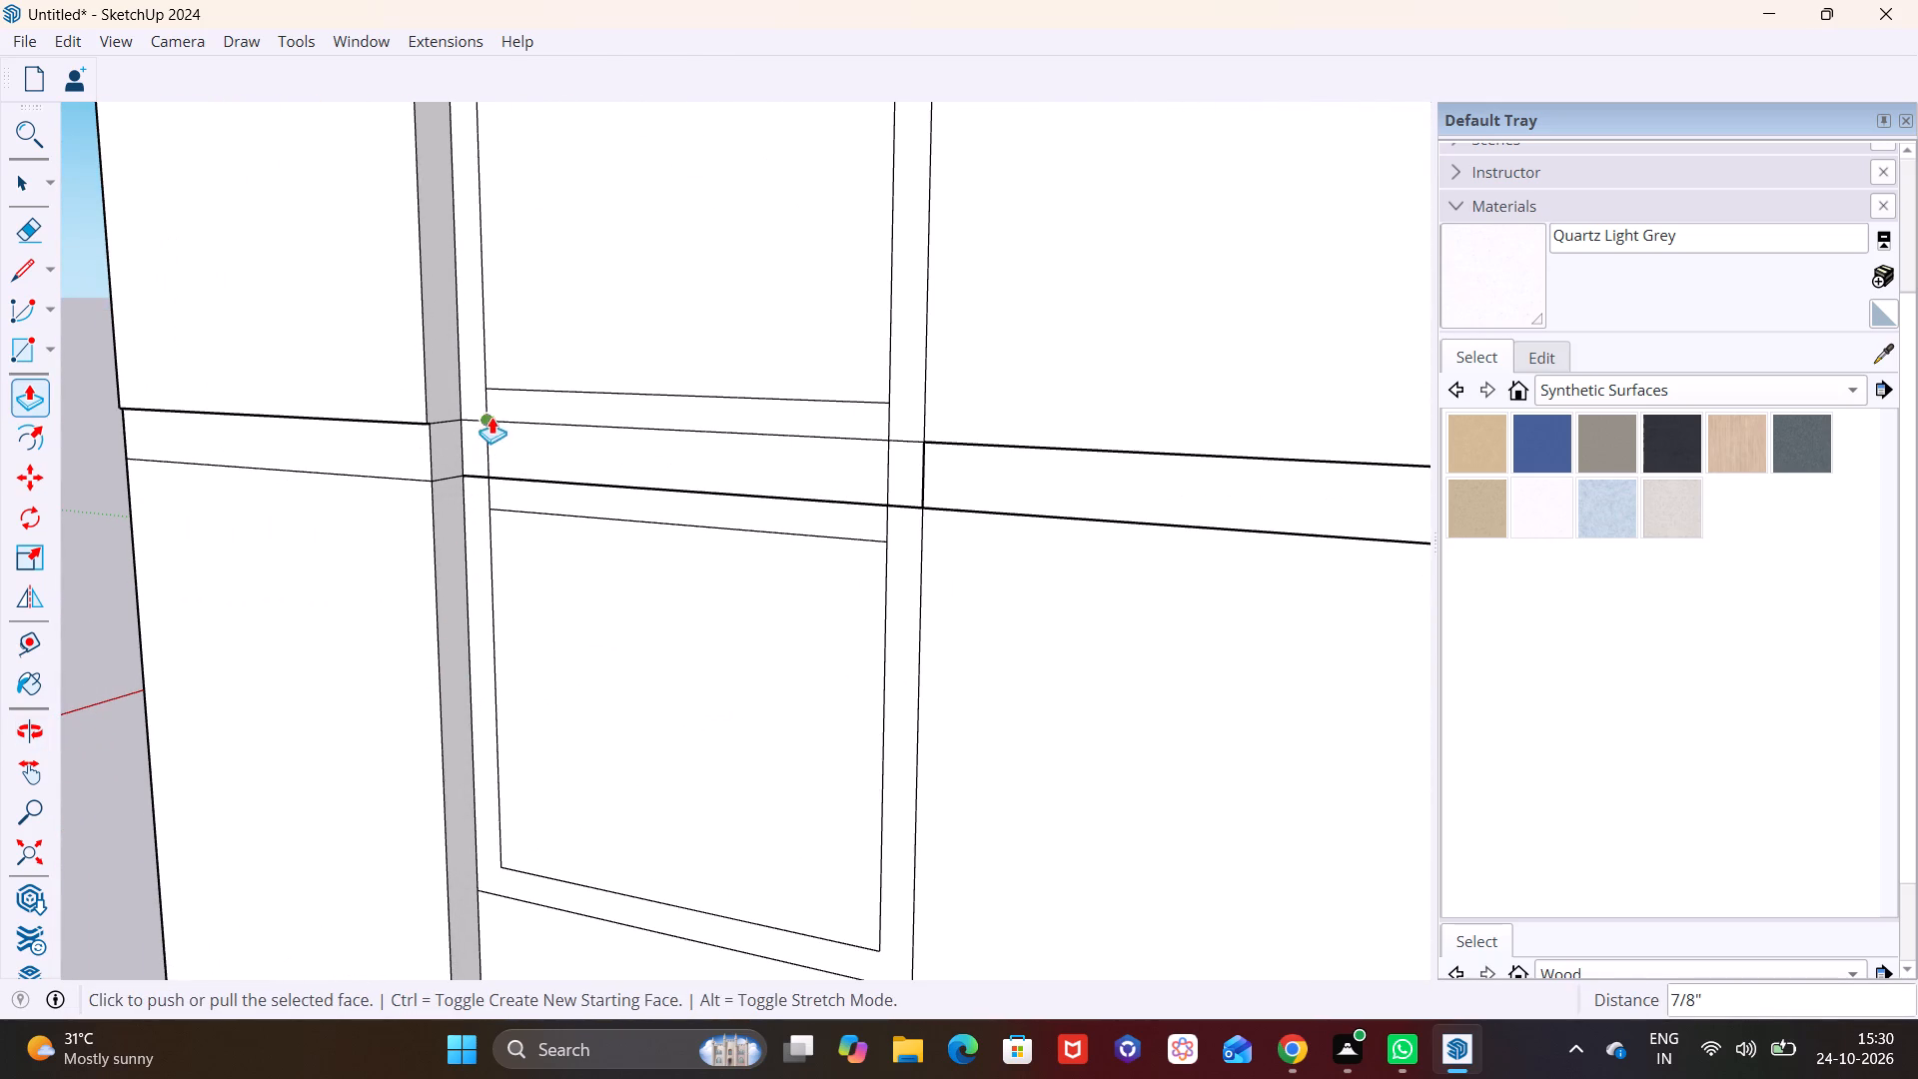
{"action": "scroll", "coordinate": [618, 440], "scroll_direction": "up", "scroll_amount": 1, "text": "shift"}
{"action": "middle_click_drag", "start_coordinate": [624, 448], "coordinate": [693, 742], "text": "shift"}
{"action": "middle_click_drag", "start_coordinate": [711, 718], "coordinate": [695, 615]}
{"action": "key", "text": "space"}
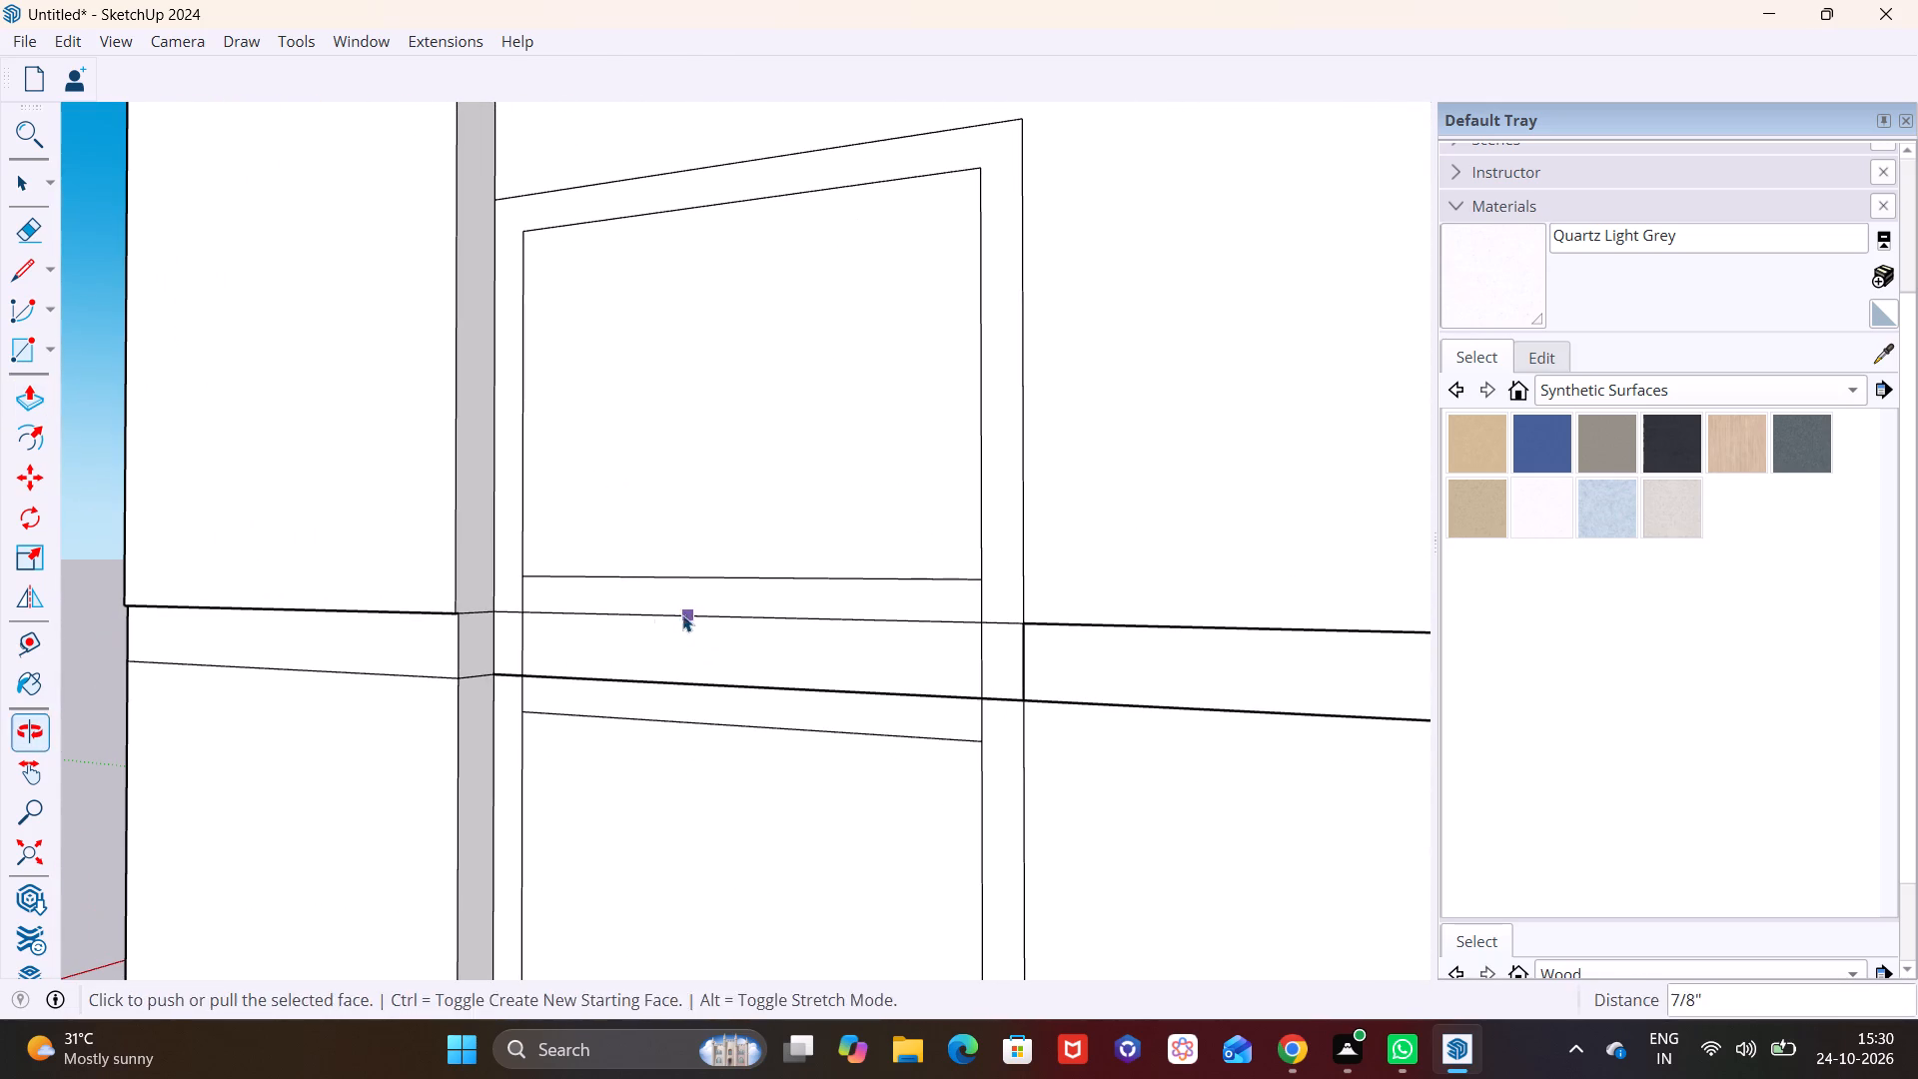
{"action": "left_click", "coordinate": [502, 550]}
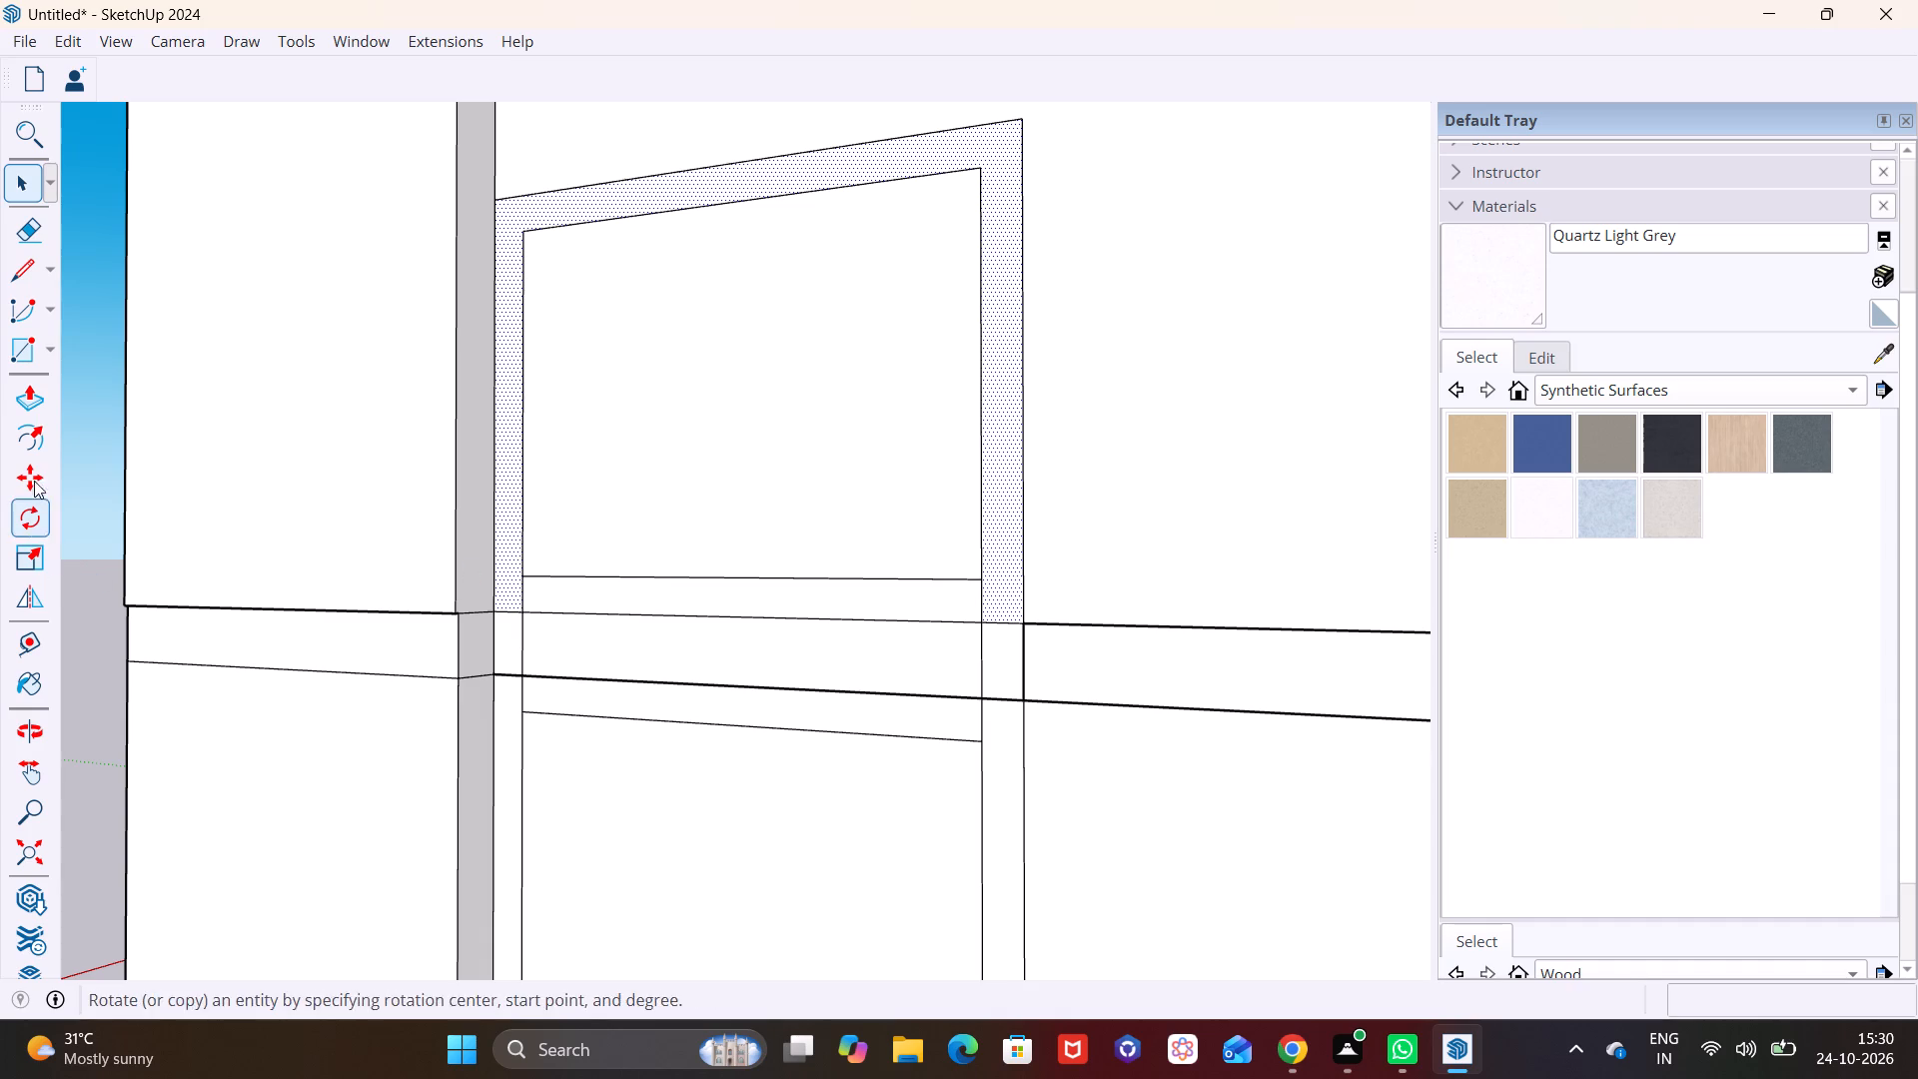
{"action": "left_click", "coordinate": [34, 401]}
{"action": "left_click", "coordinate": [509, 475]}
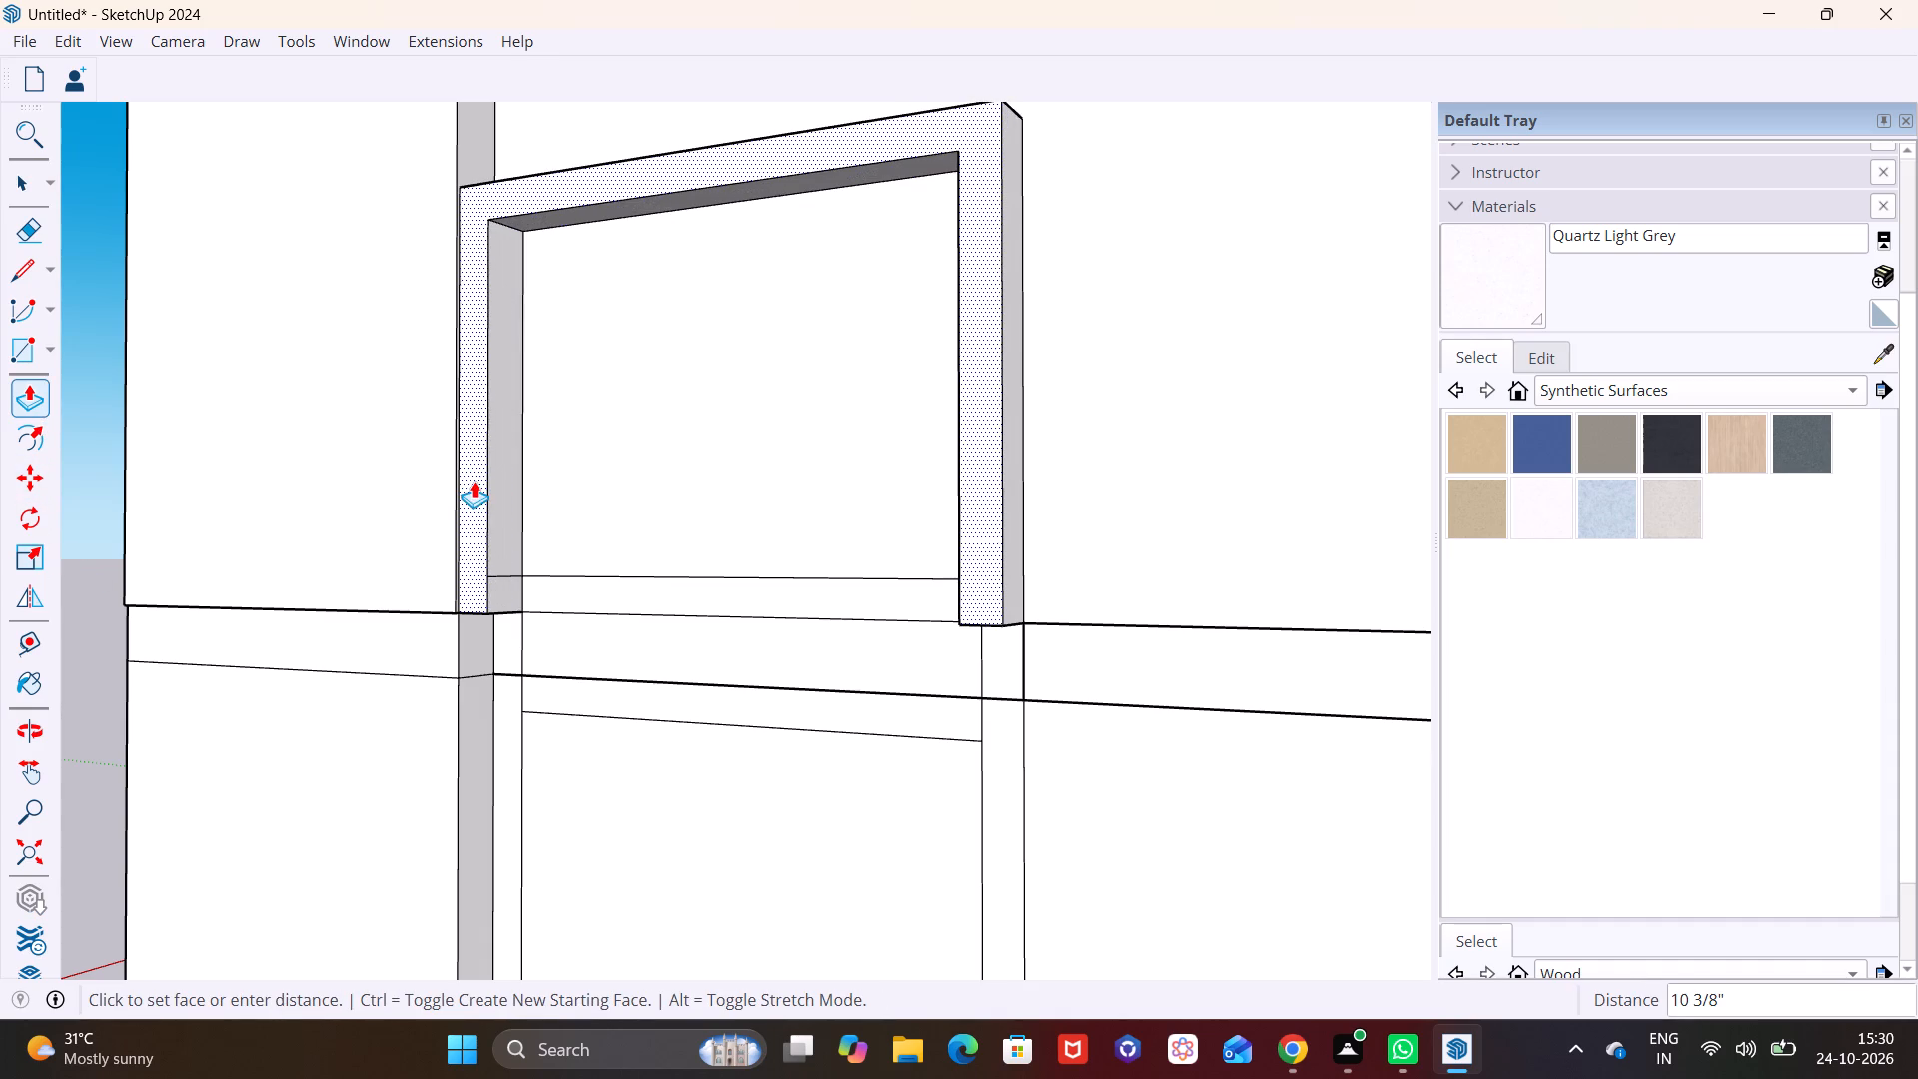
{"action": "left_click", "coordinate": [473, 482]}
Push/pull the same window's lower frame outline, below the band, outward about 9 11/16".
{"action": "scroll", "coordinate": [765, 692], "scroll_direction": "down", "scroll_amount": 3}
{"action": "middle_click_drag", "start_coordinate": [800, 754], "coordinate": [801, 576], "text": "shift"}
{"action": "key", "text": "space"}
{"action": "left_click", "coordinate": [956, 637]}
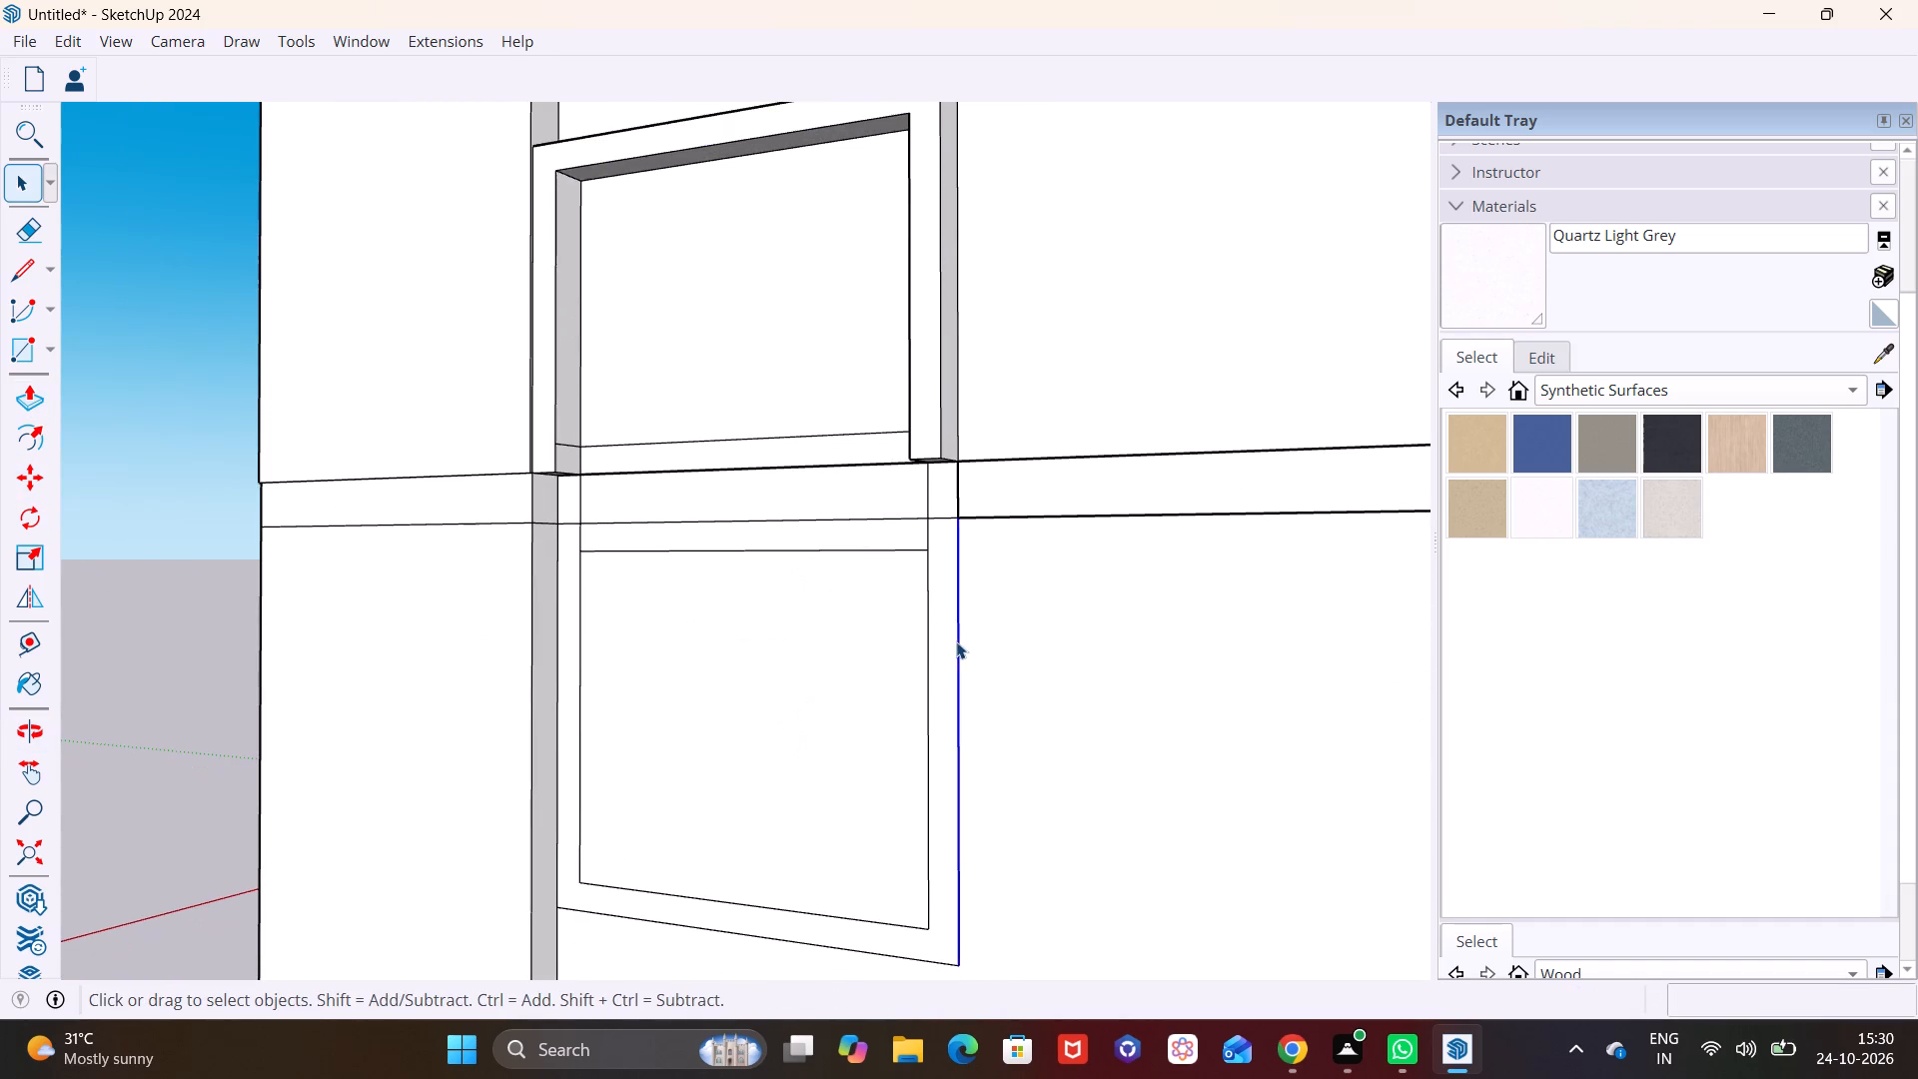
{"action": "left_click", "coordinate": [948, 644]}
{"action": "left_click", "coordinate": [16, 404]}
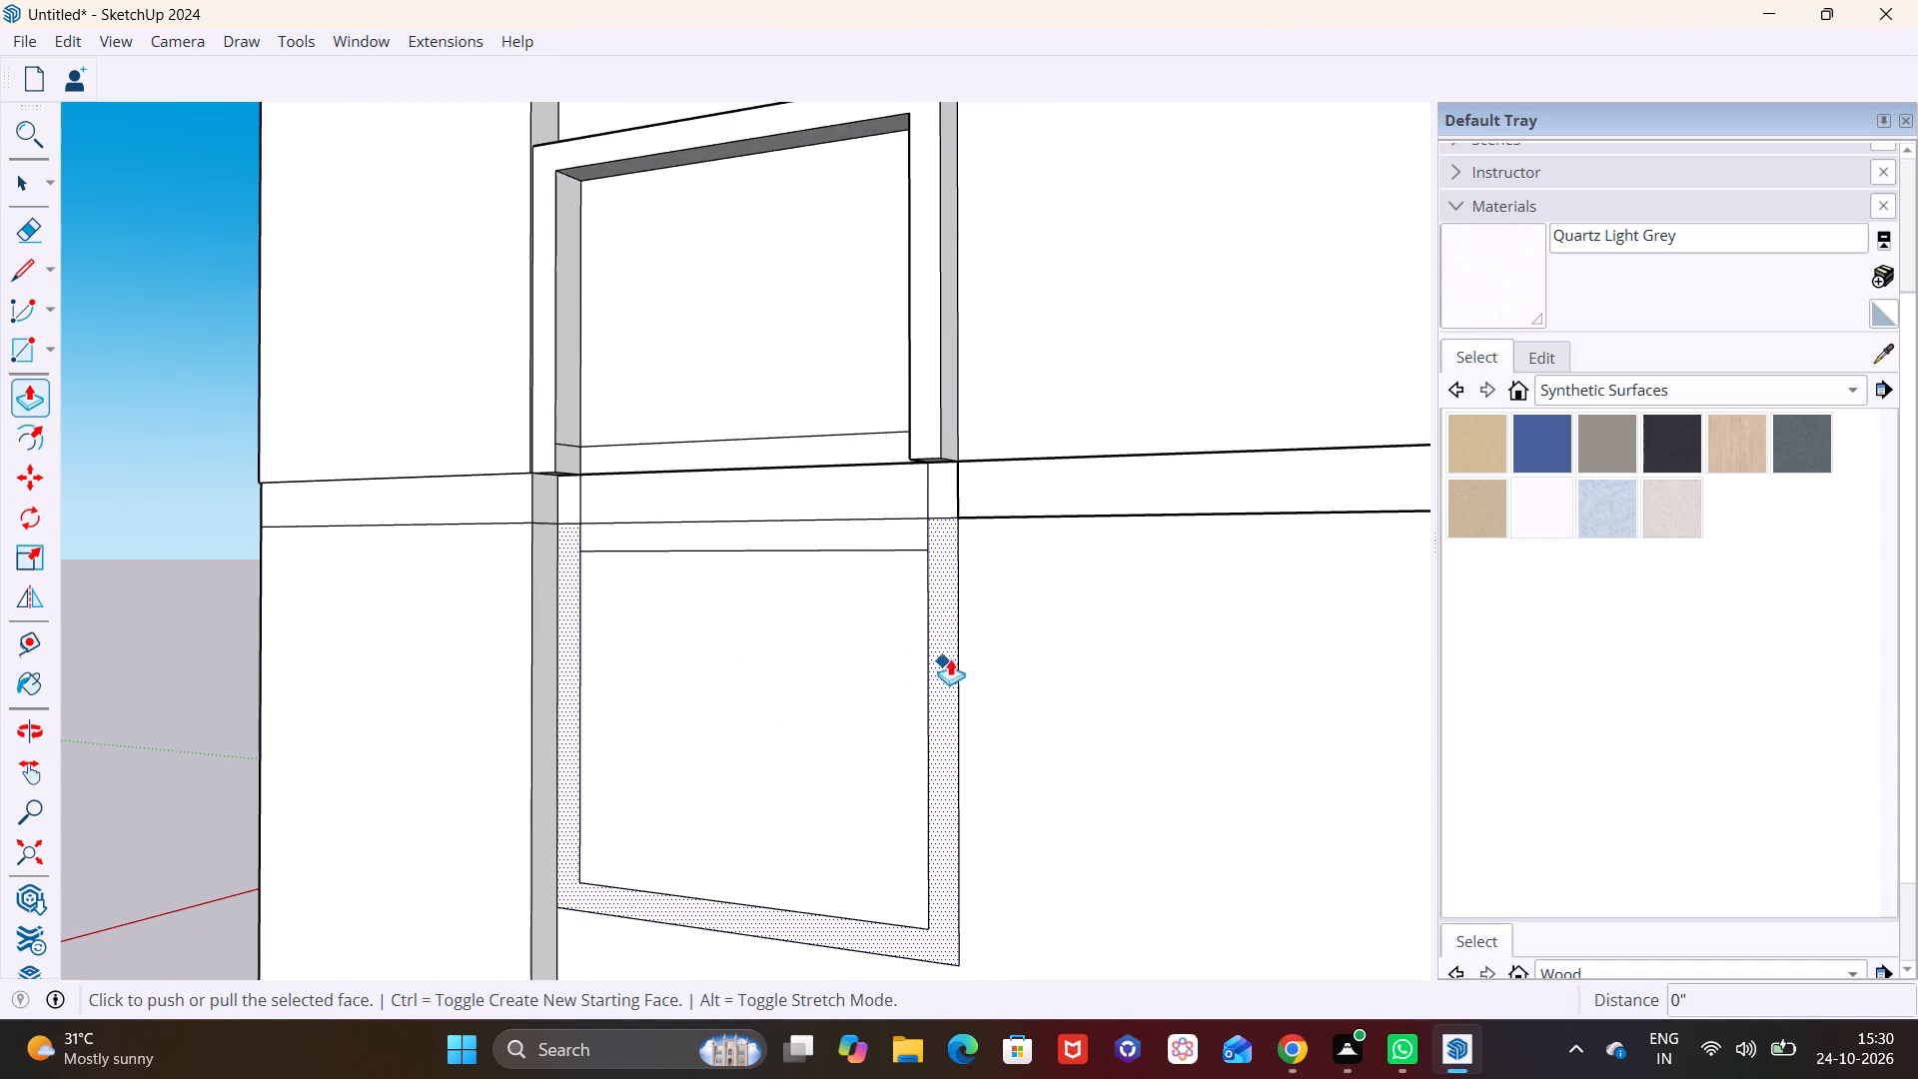
{"action": "left_click", "coordinate": [950, 648]}
{"action": "left_click", "coordinate": [942, 562]}
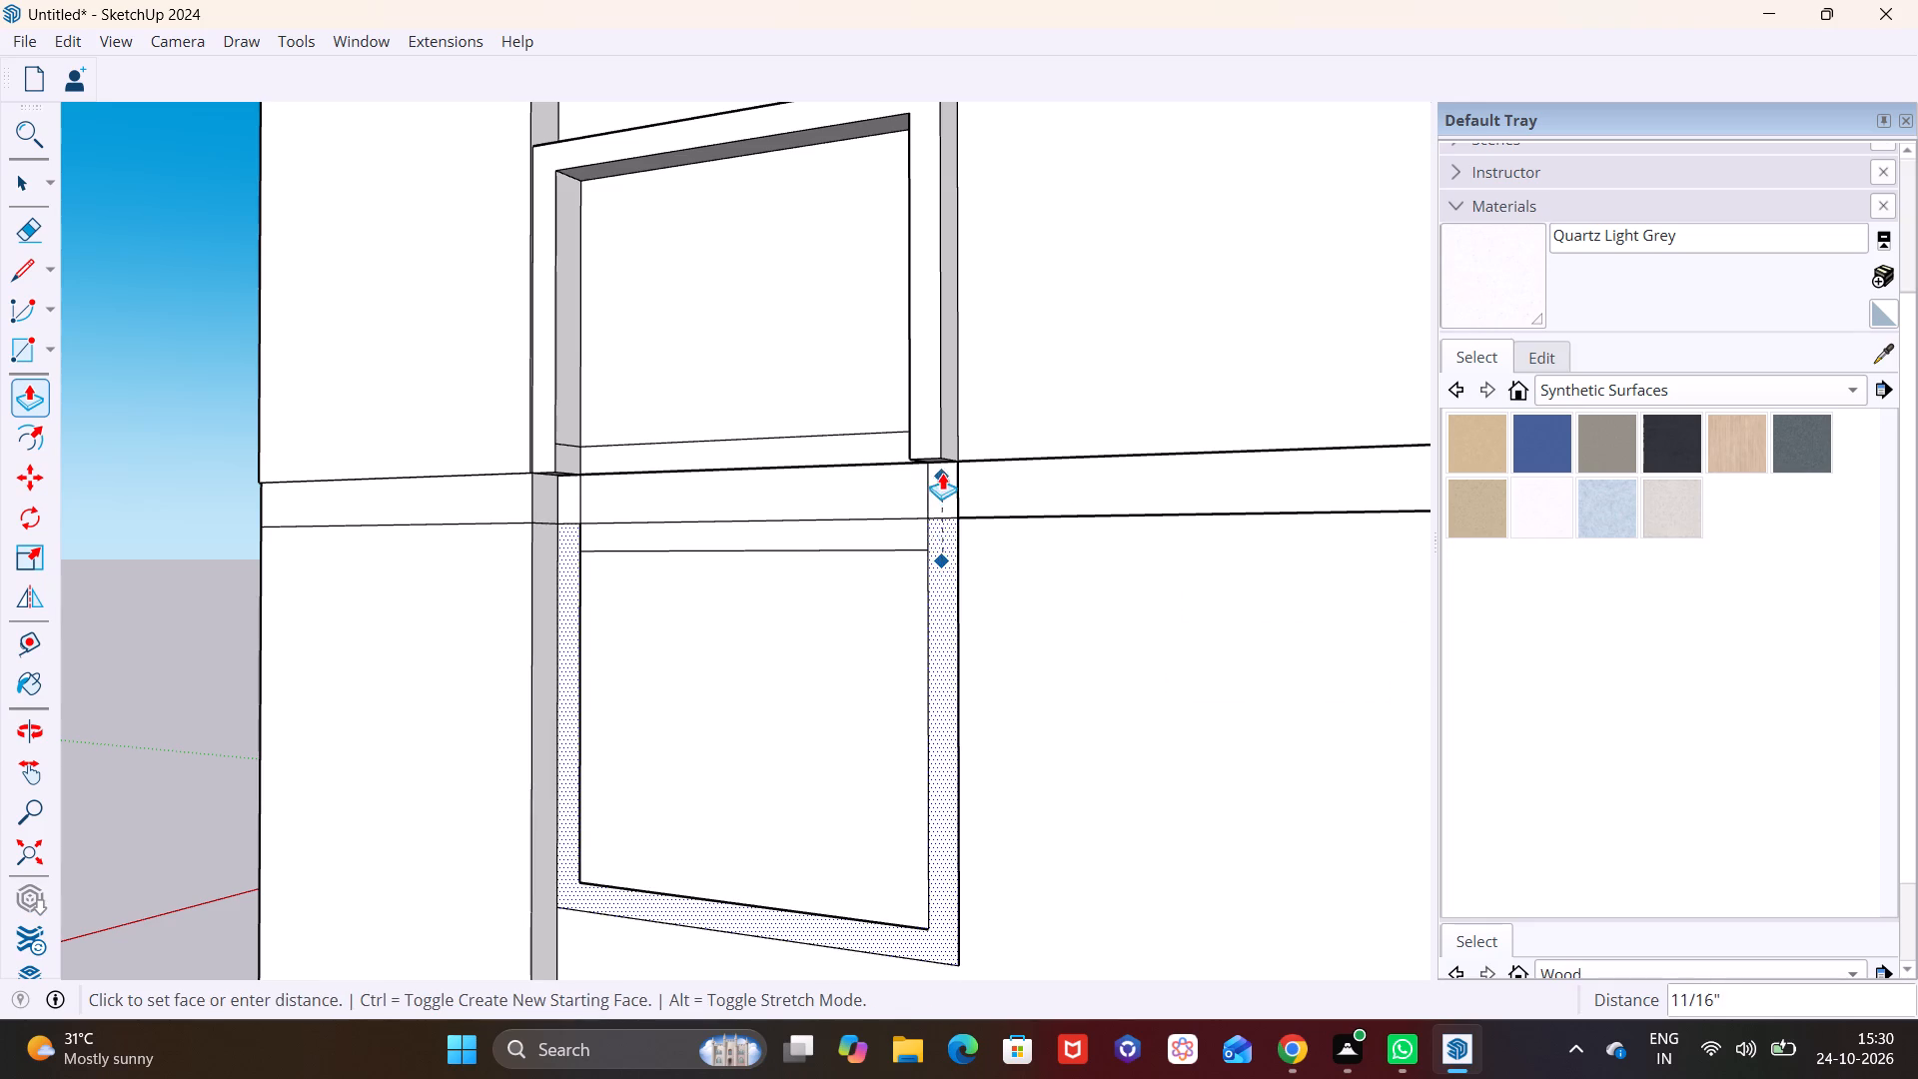
{"action": "left_click", "coordinate": [939, 458]}
Push the lower frame's front face back 4 13/16".
{"action": "scroll", "coordinate": [947, 541], "scroll_direction": "down", "scroll_amount": 3}
{"action": "middle_click_drag", "start_coordinate": [978, 592], "coordinate": [1431, 673]}
{"action": "scroll", "coordinate": [1054, 690], "scroll_direction": "down", "scroll_amount": 3}
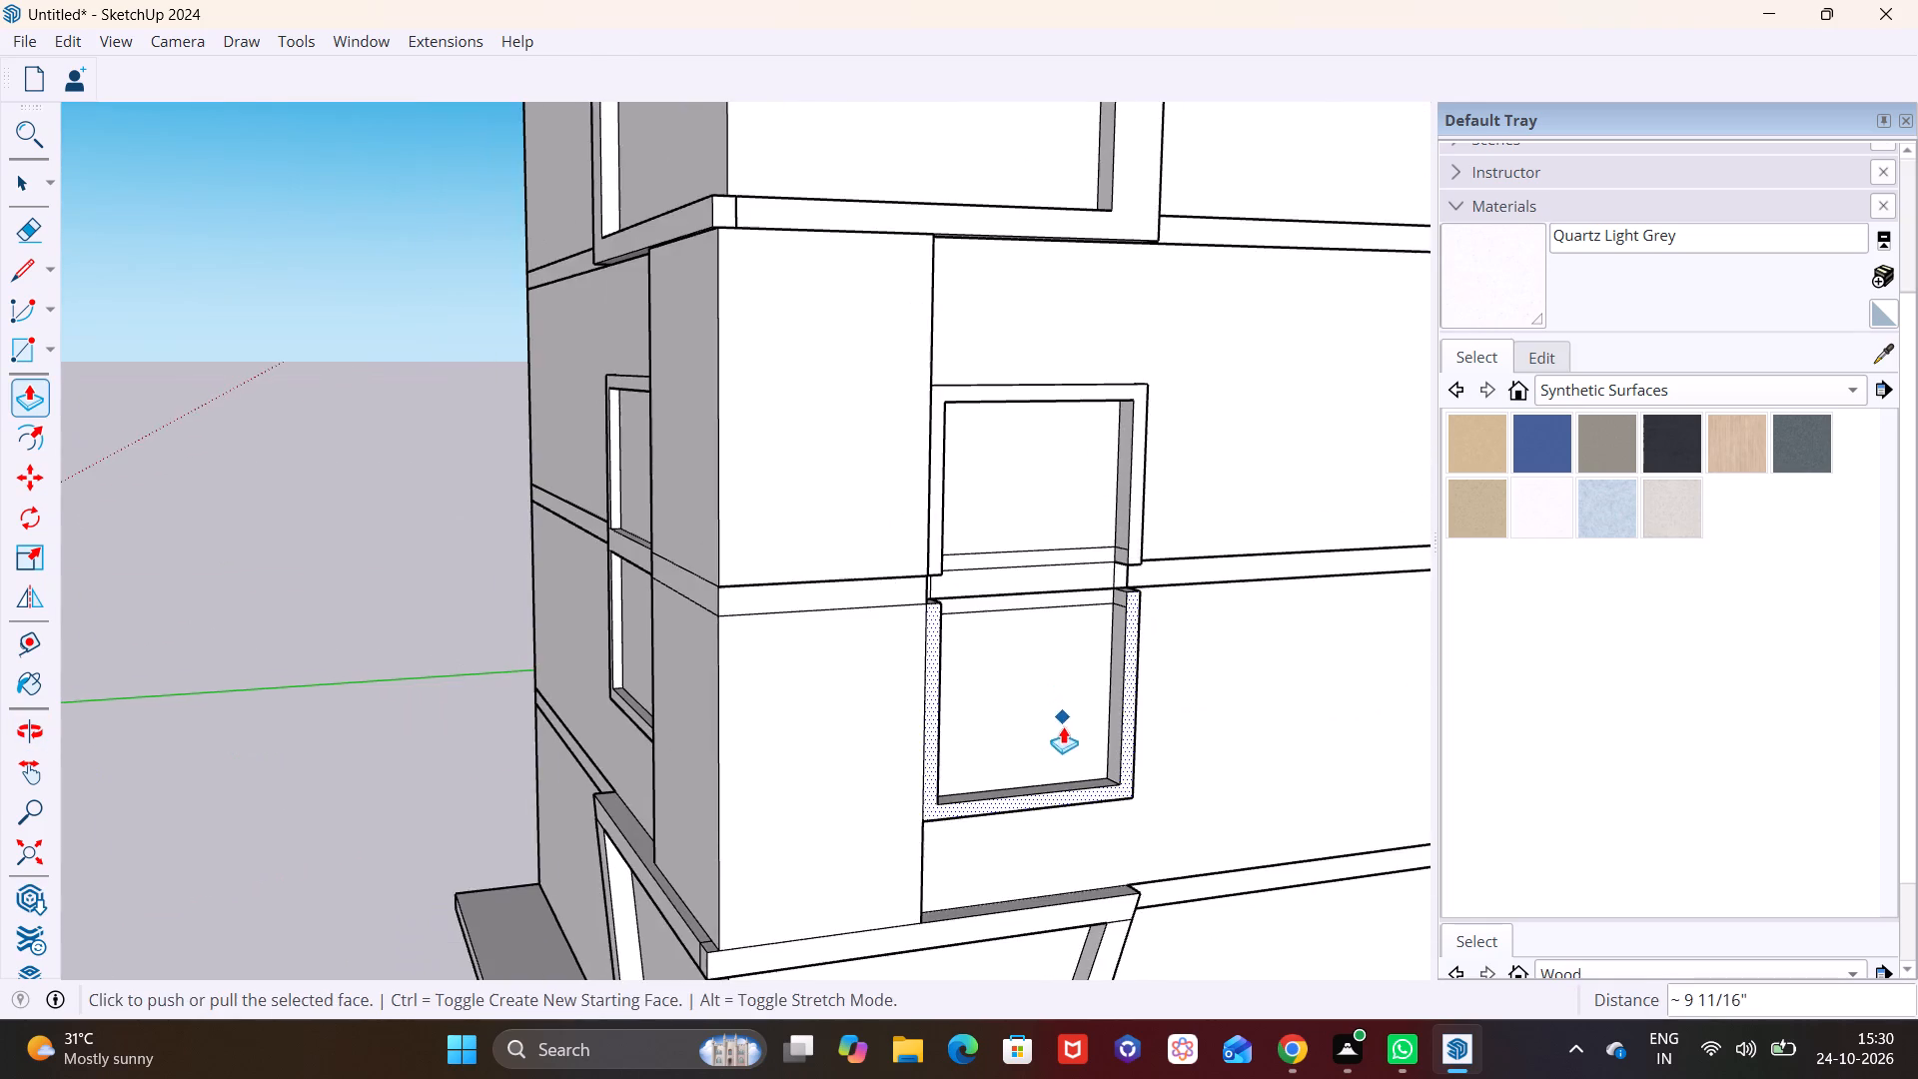
{"action": "middle_click_drag", "start_coordinate": [1025, 731], "coordinate": [389, 733]}
{"action": "scroll", "coordinate": [553, 663], "scroll_direction": "up", "scroll_amount": 3}
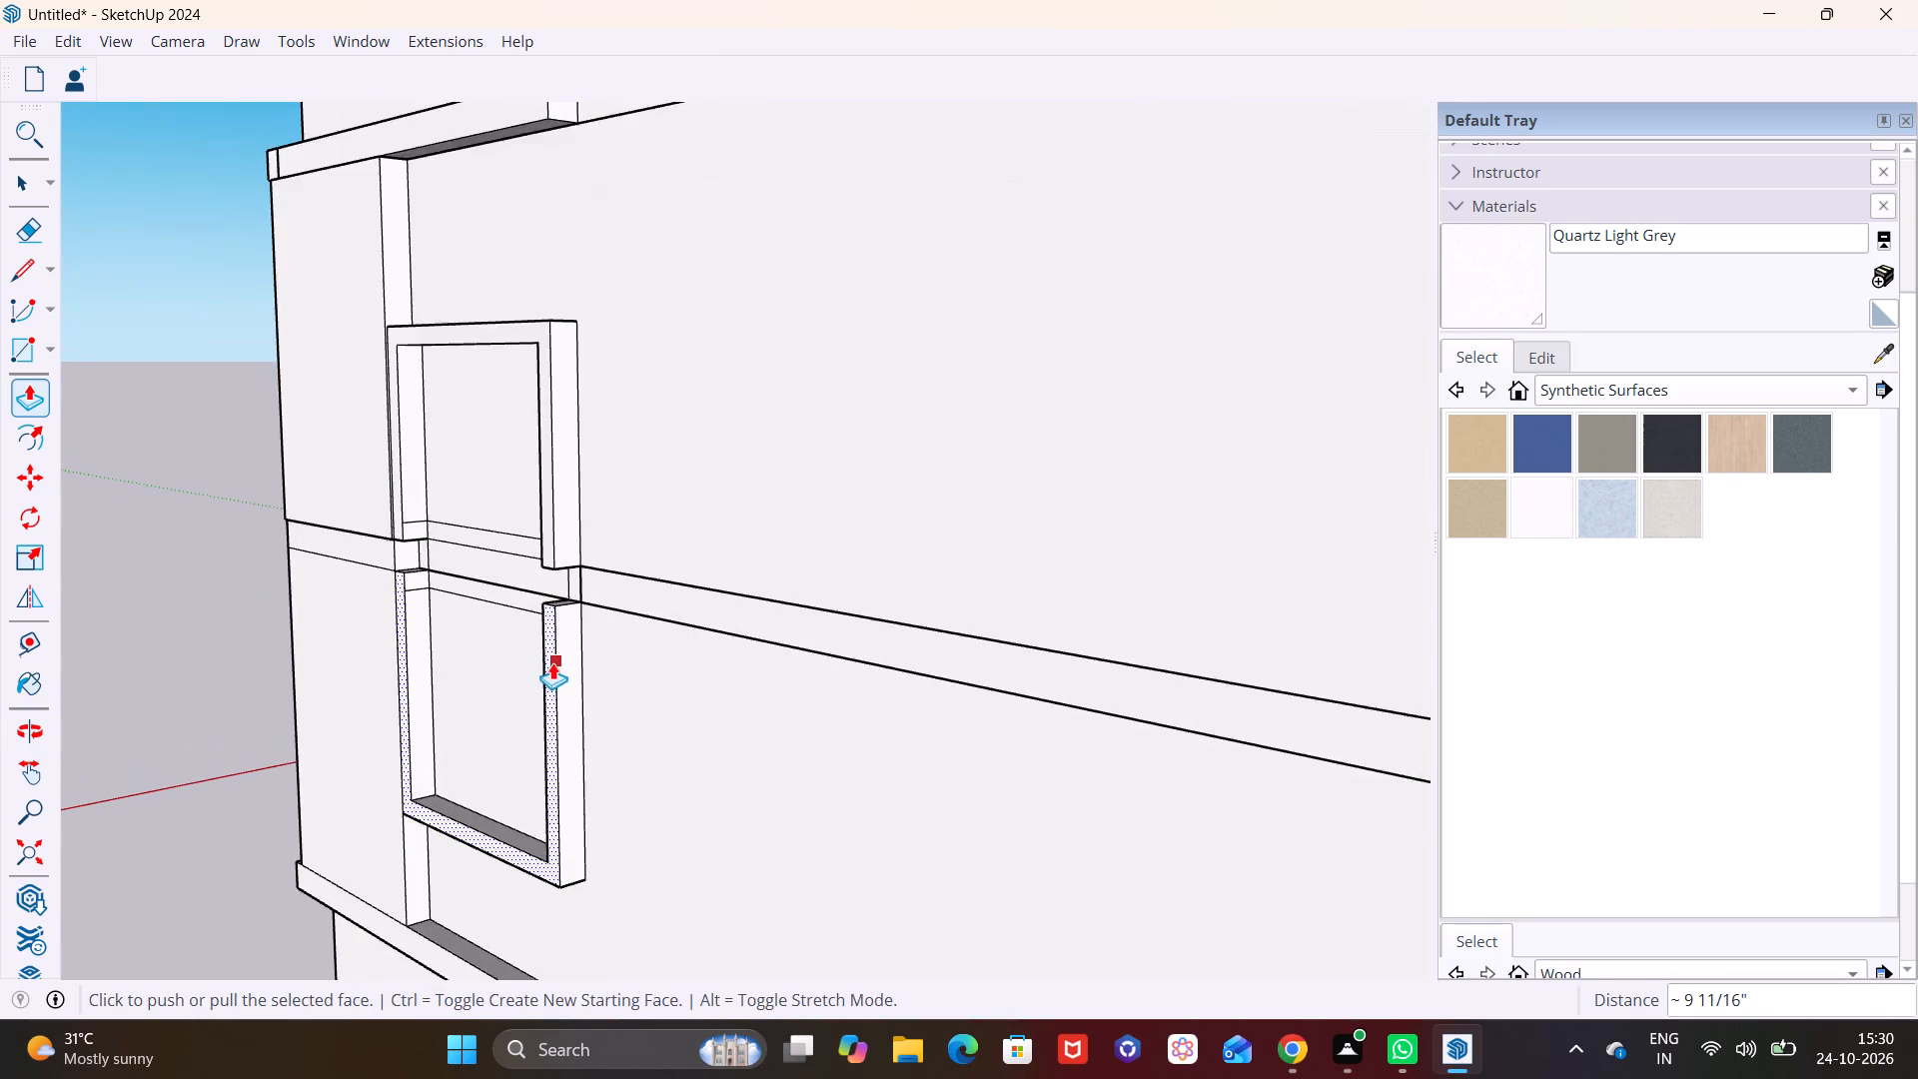
{"action": "scroll", "coordinate": [552, 662], "scroll_direction": "up", "scroll_amount": 1}
{"action": "left_click", "coordinate": [545, 676]}
{"action": "left_click", "coordinate": [558, 676]}
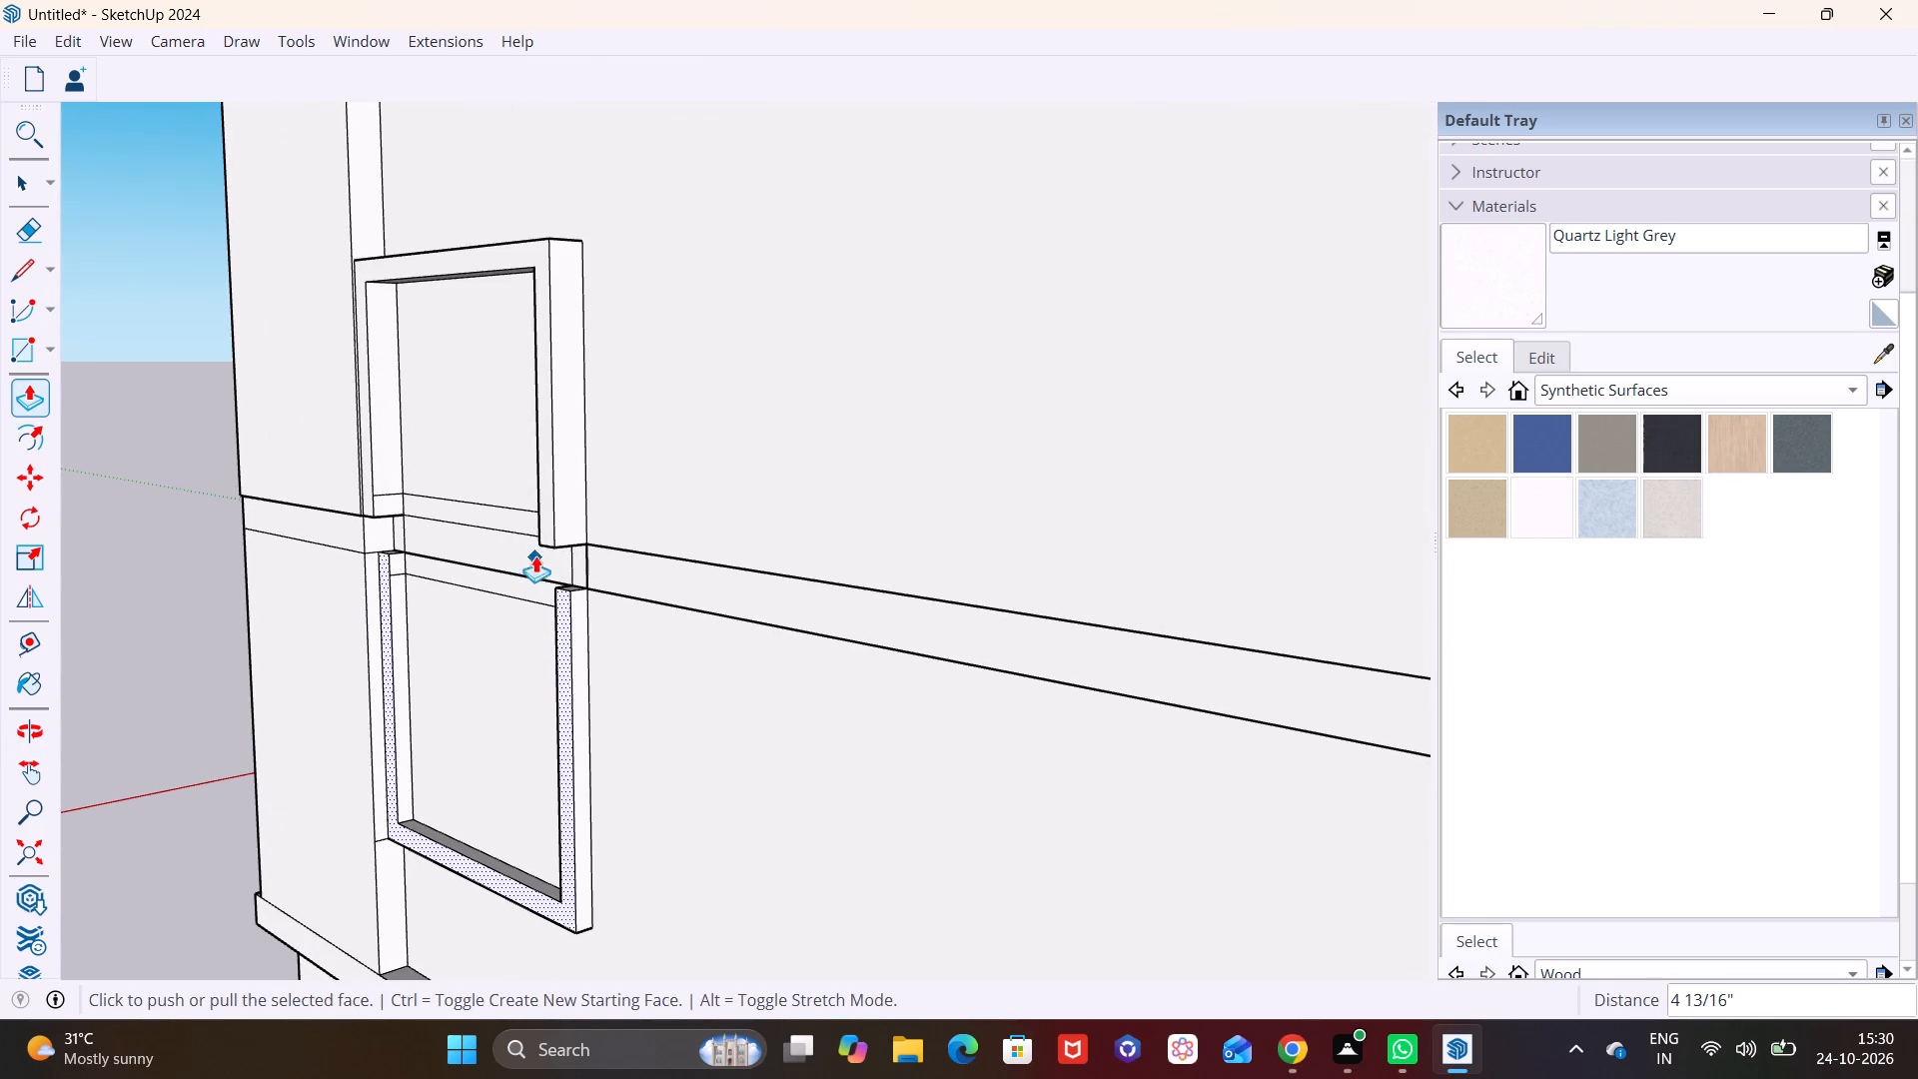
Push the upper frame's front face back about 4 13/16", flush with the lower frame.
{"action": "key", "text": "space"}
{"action": "left_click", "coordinate": [545, 513]}
{"action": "left_click", "coordinate": [34, 398]}
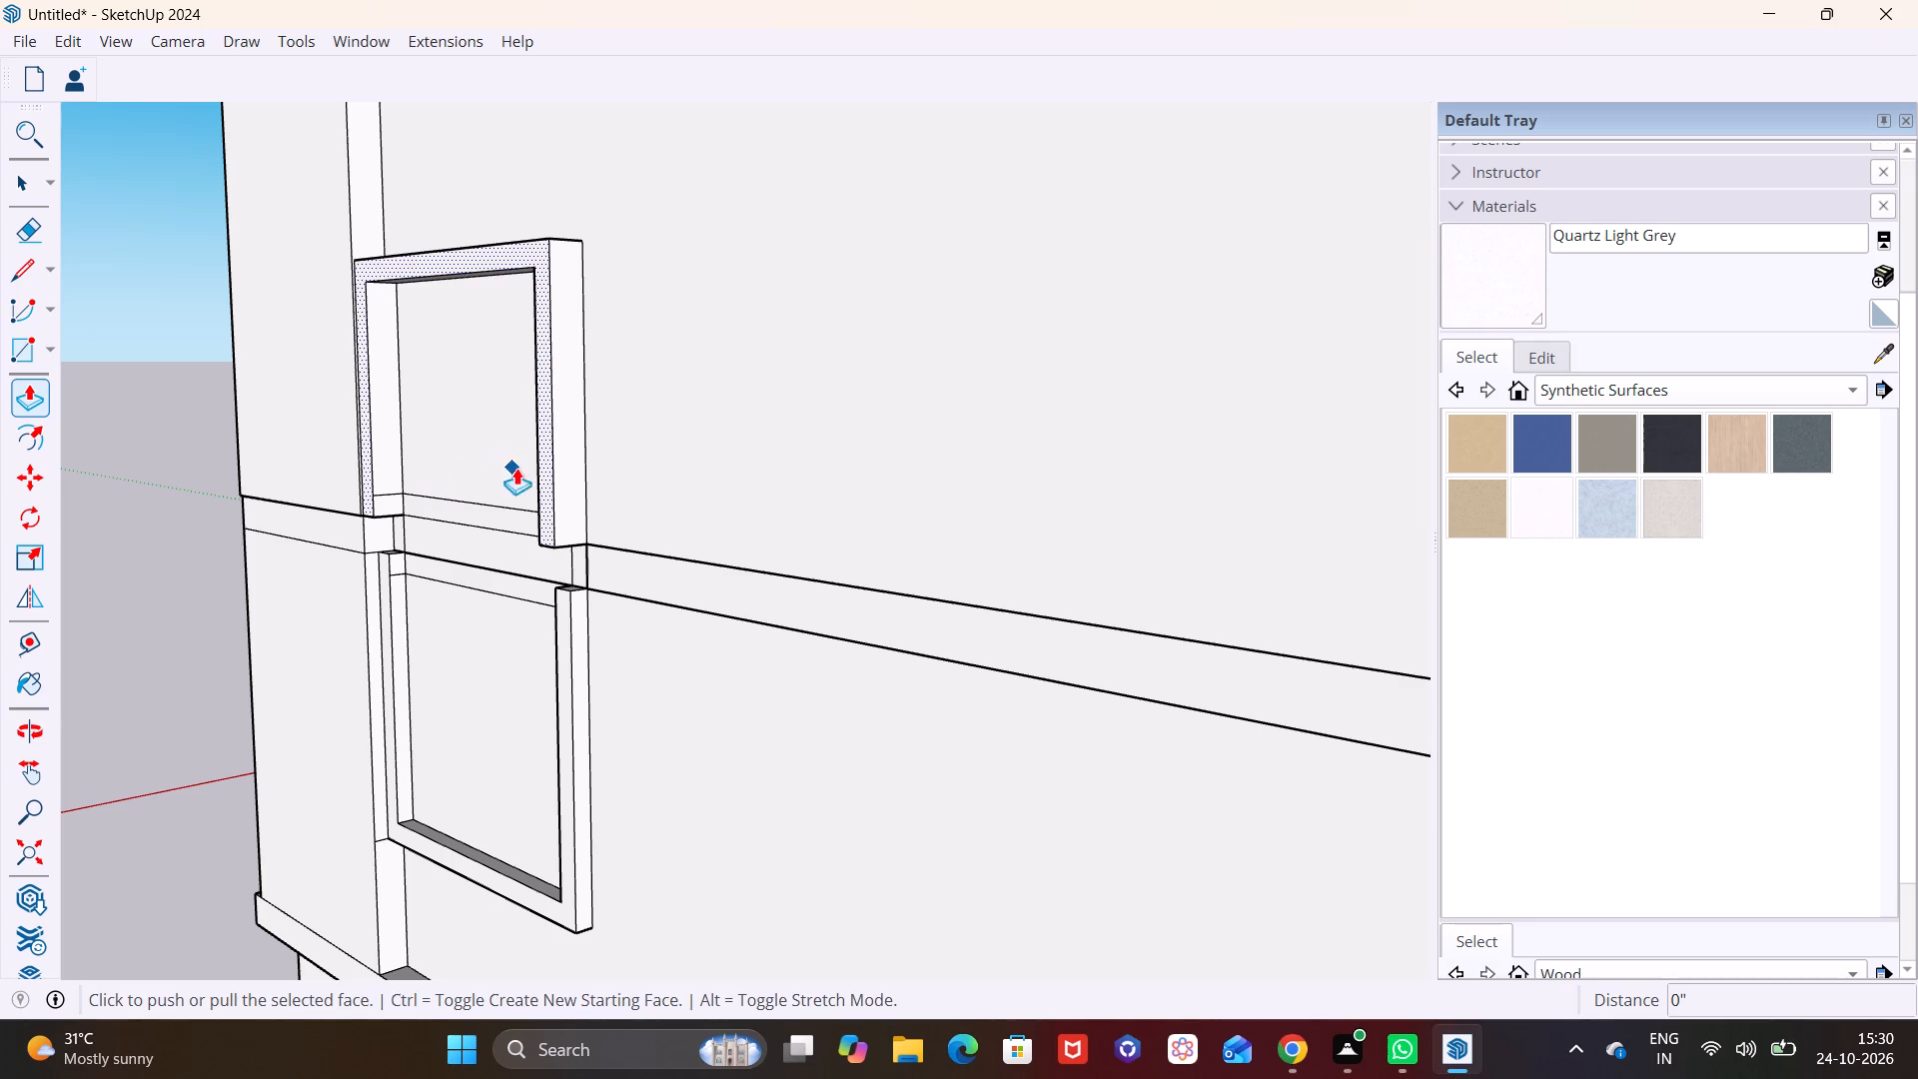
{"action": "left_click", "coordinate": [544, 463]}
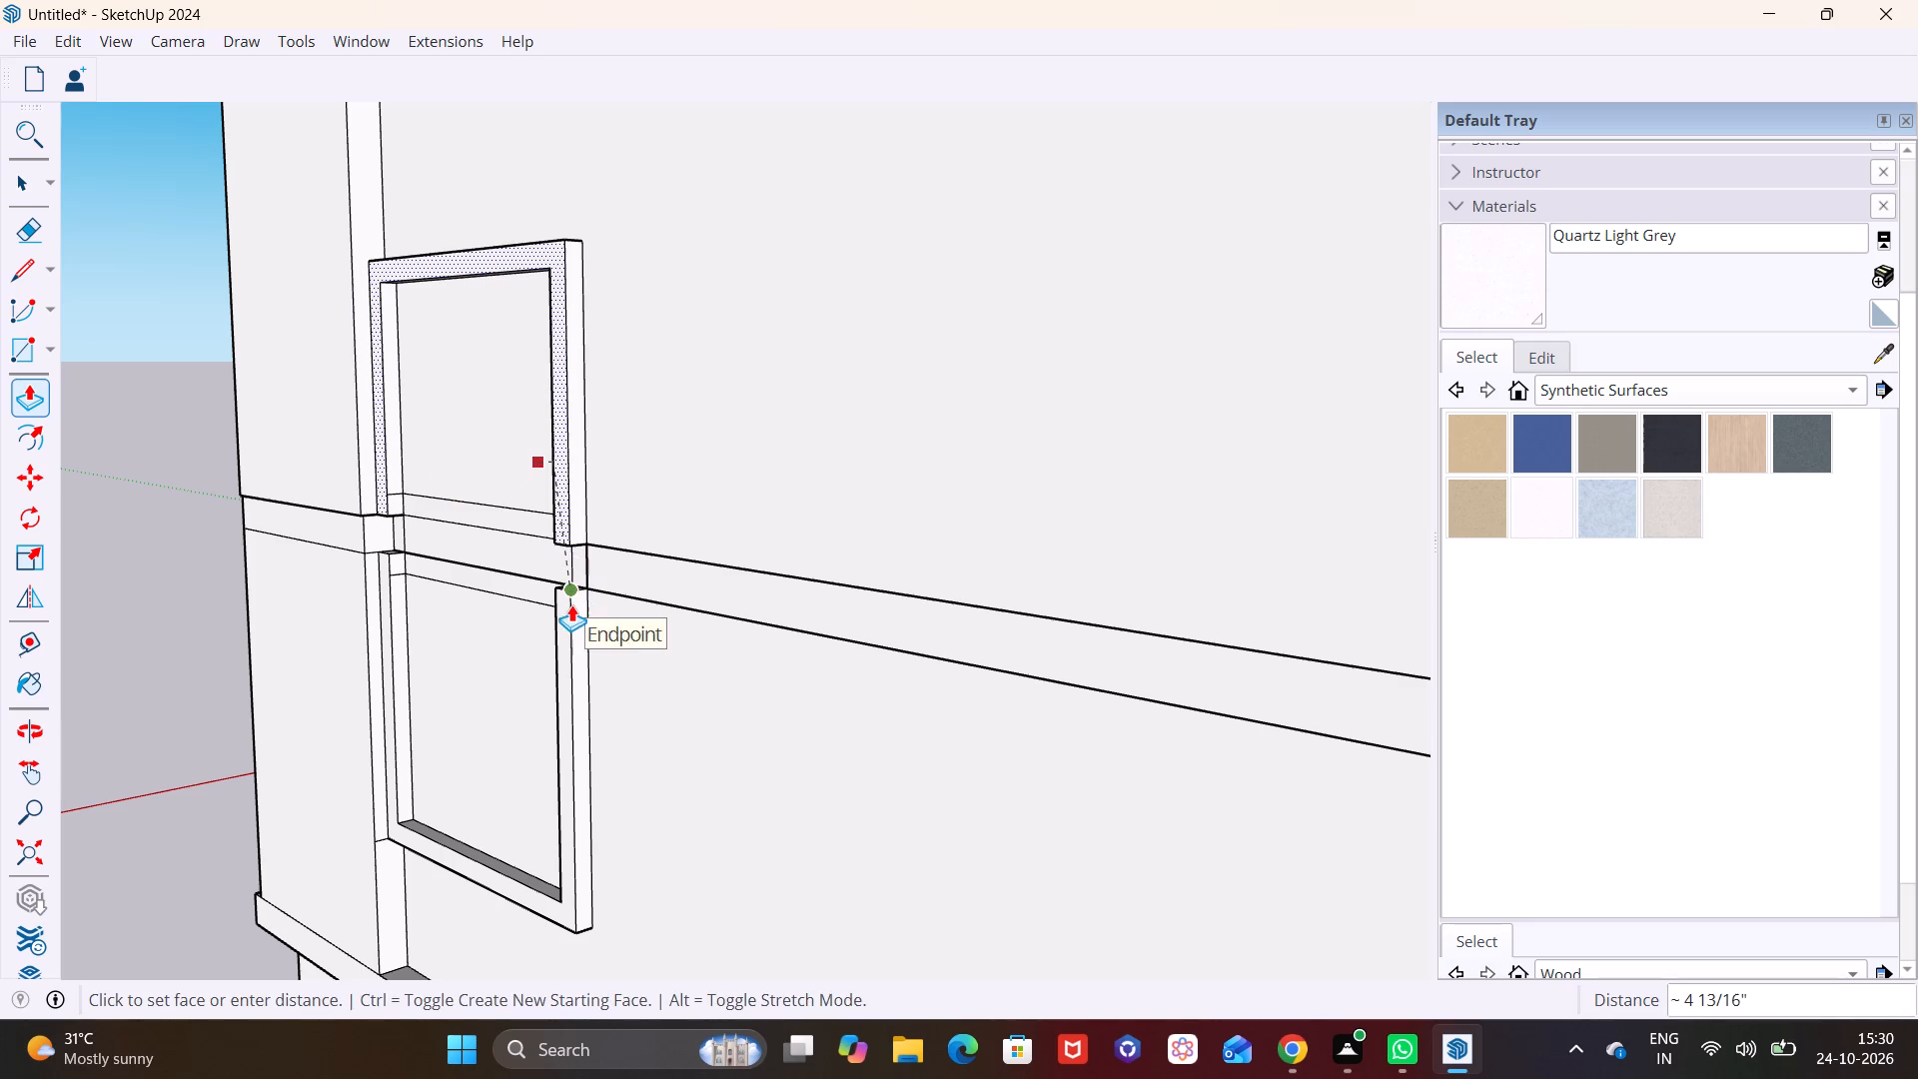
{"action": "left_click", "coordinate": [571, 604]}
Pull out the recessed band face between the upper and lower frames' right uprights, level with the frame fronts.
{"action": "scroll", "coordinate": [567, 582], "scroll_direction": "up", "scroll_amount": 11}
{"action": "middle_click_drag", "start_coordinate": [587, 563], "coordinate": [674, 495]}
{"action": "key", "text": "space"}
{"action": "left_click", "coordinate": [686, 491]}
{"action": "left_click", "coordinate": [26, 396]}
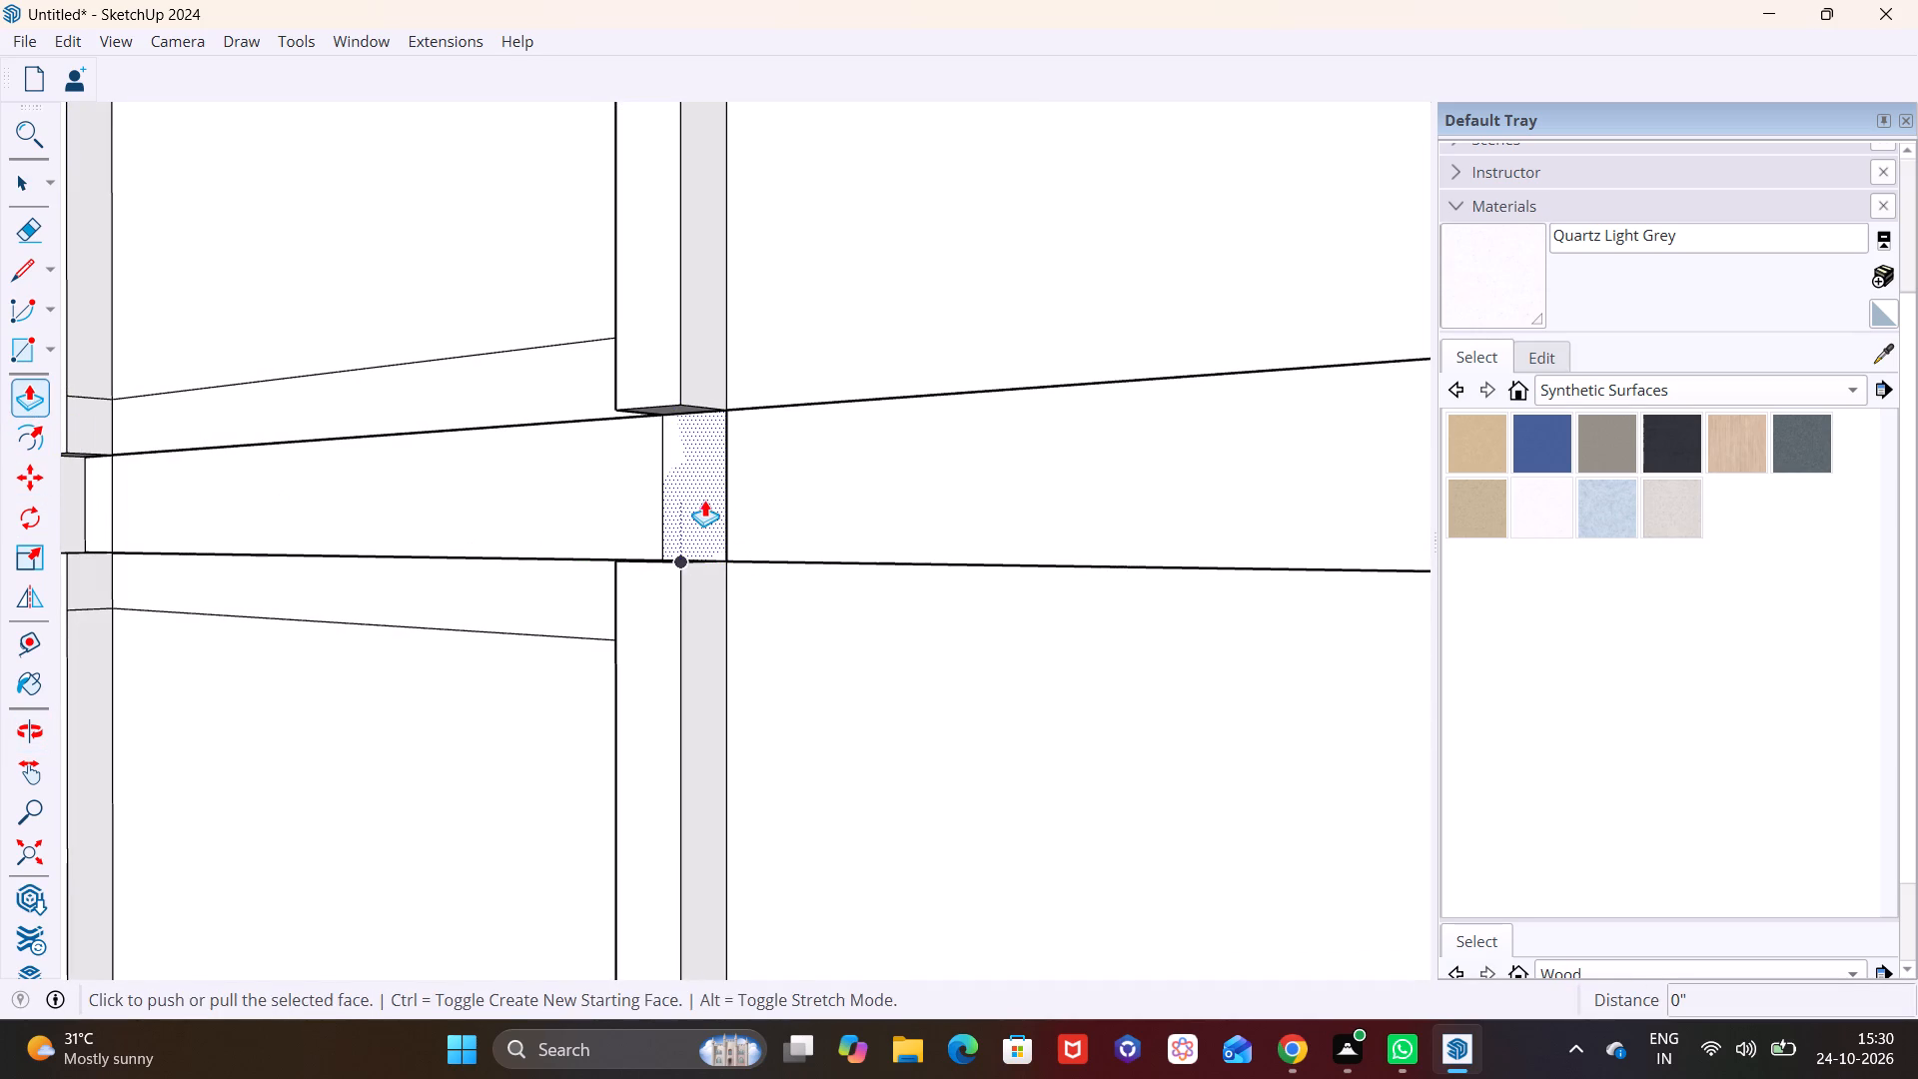
{"action": "left_click", "coordinate": [704, 500]}
{"action": "key", "text": "space"}
{"action": "left_click", "coordinate": [695, 489]}
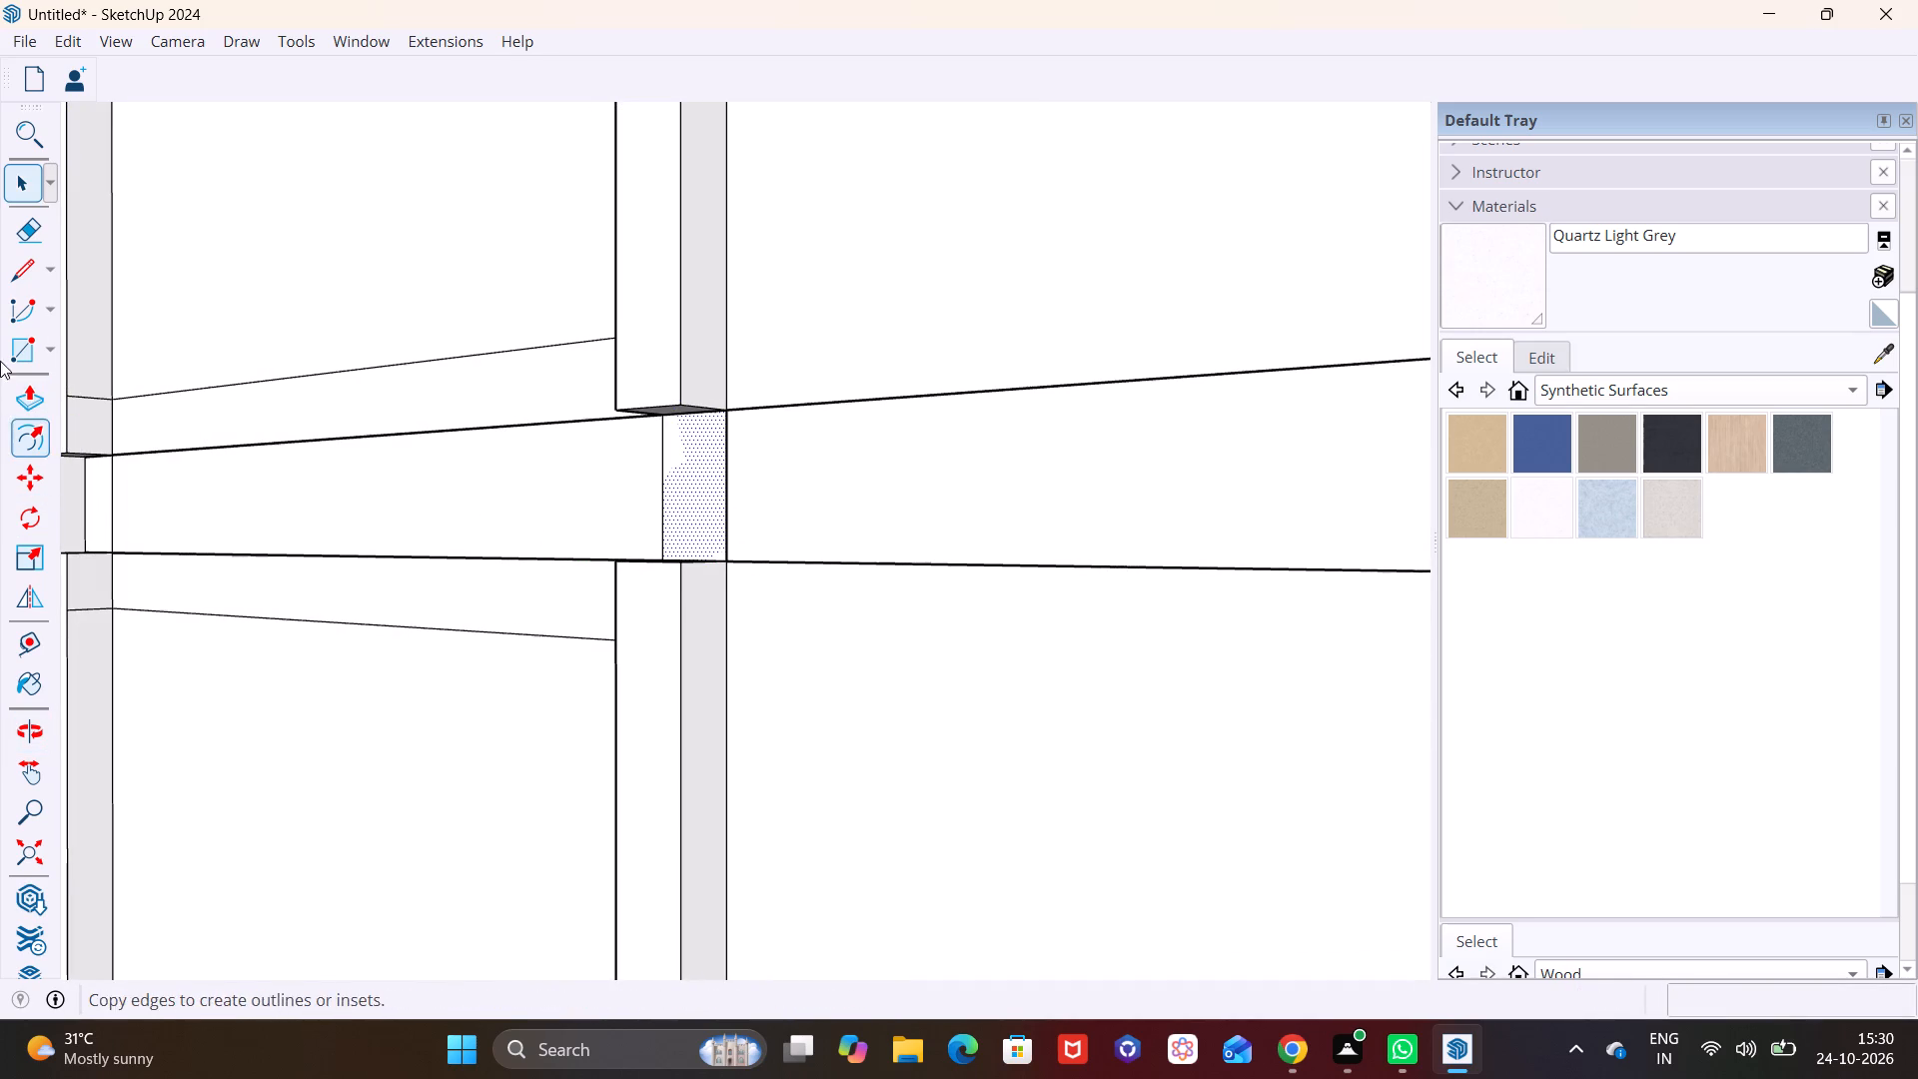
{"action": "left_click", "coordinate": [33, 391]}
{"action": "left_click_drag", "start_coordinate": [699, 489], "coordinate": [660, 517]}
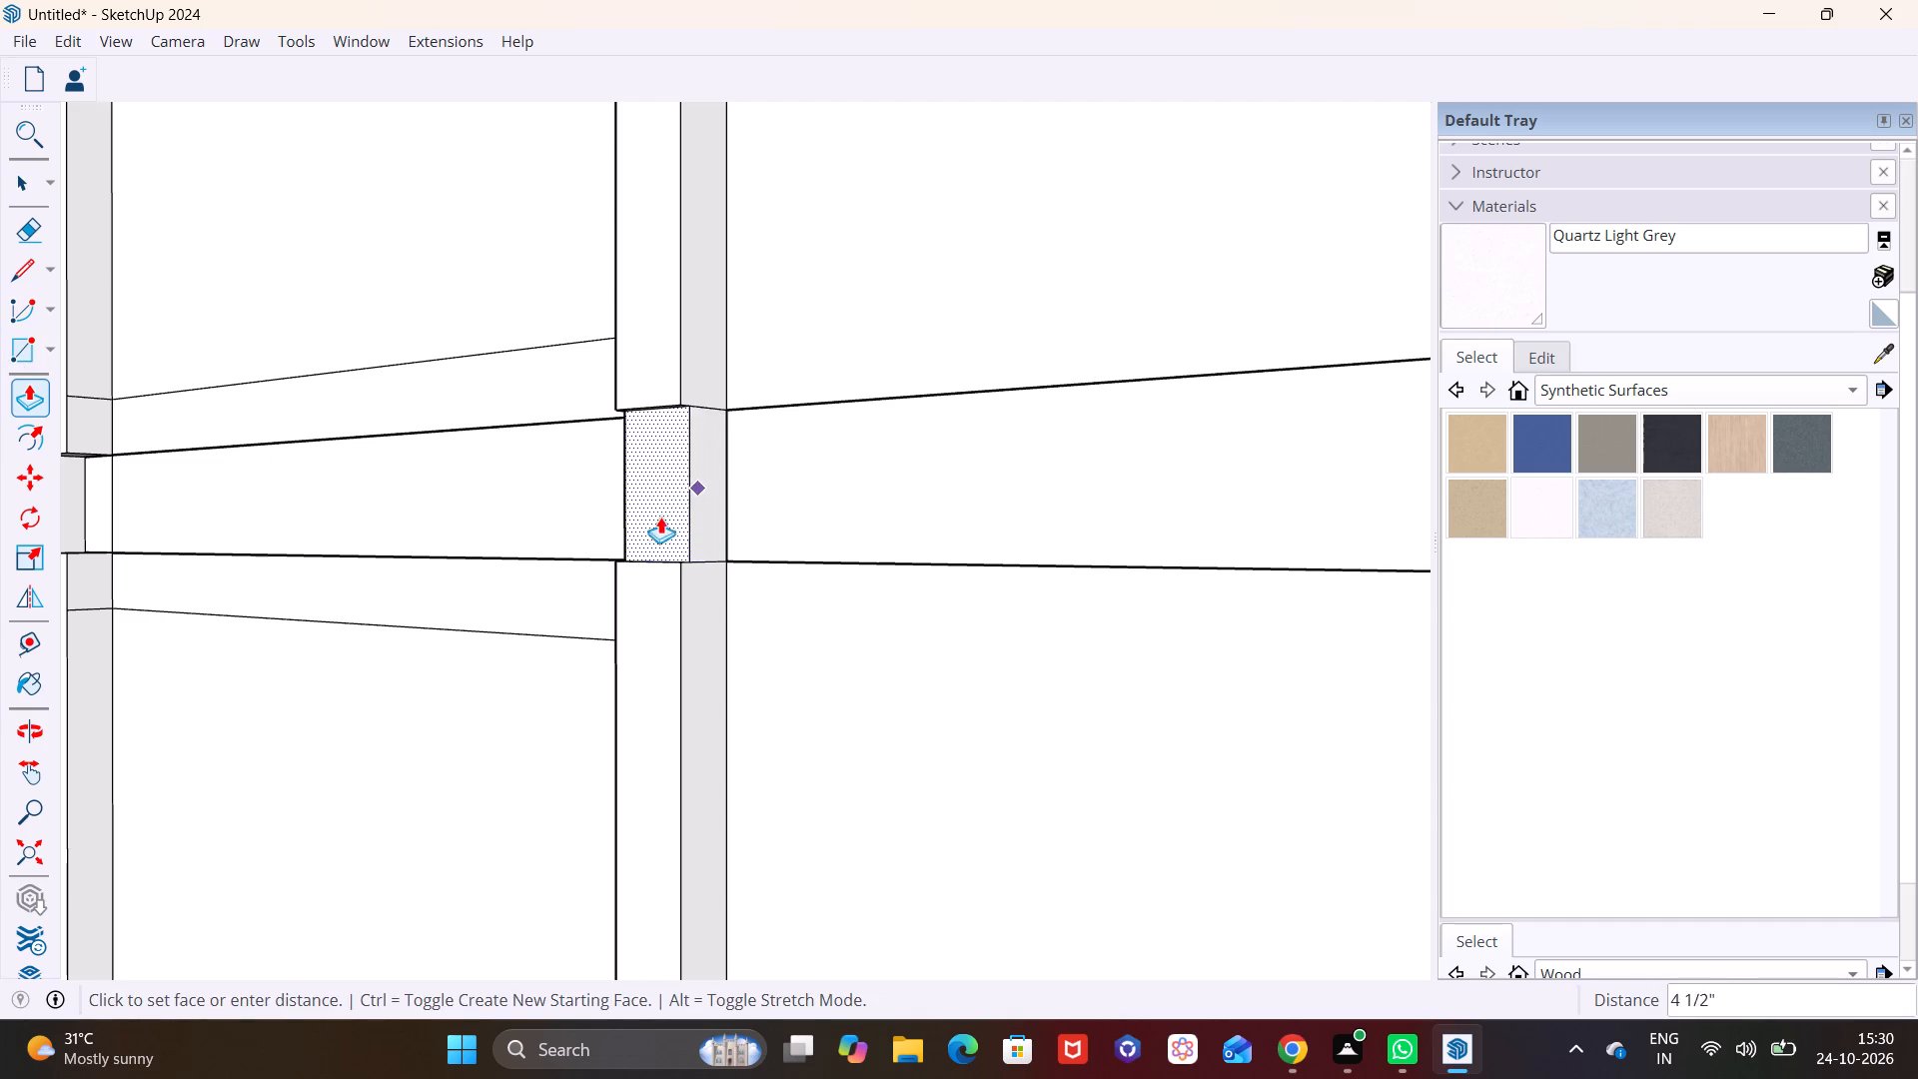
{"action": "left_click_drag", "start_coordinate": [660, 517], "coordinate": [648, 540]}
{"action": "left_click", "coordinate": [647, 540]}
{"action": "scroll", "coordinate": [422, 539], "scroll_direction": "down", "scroll_amount": 3}
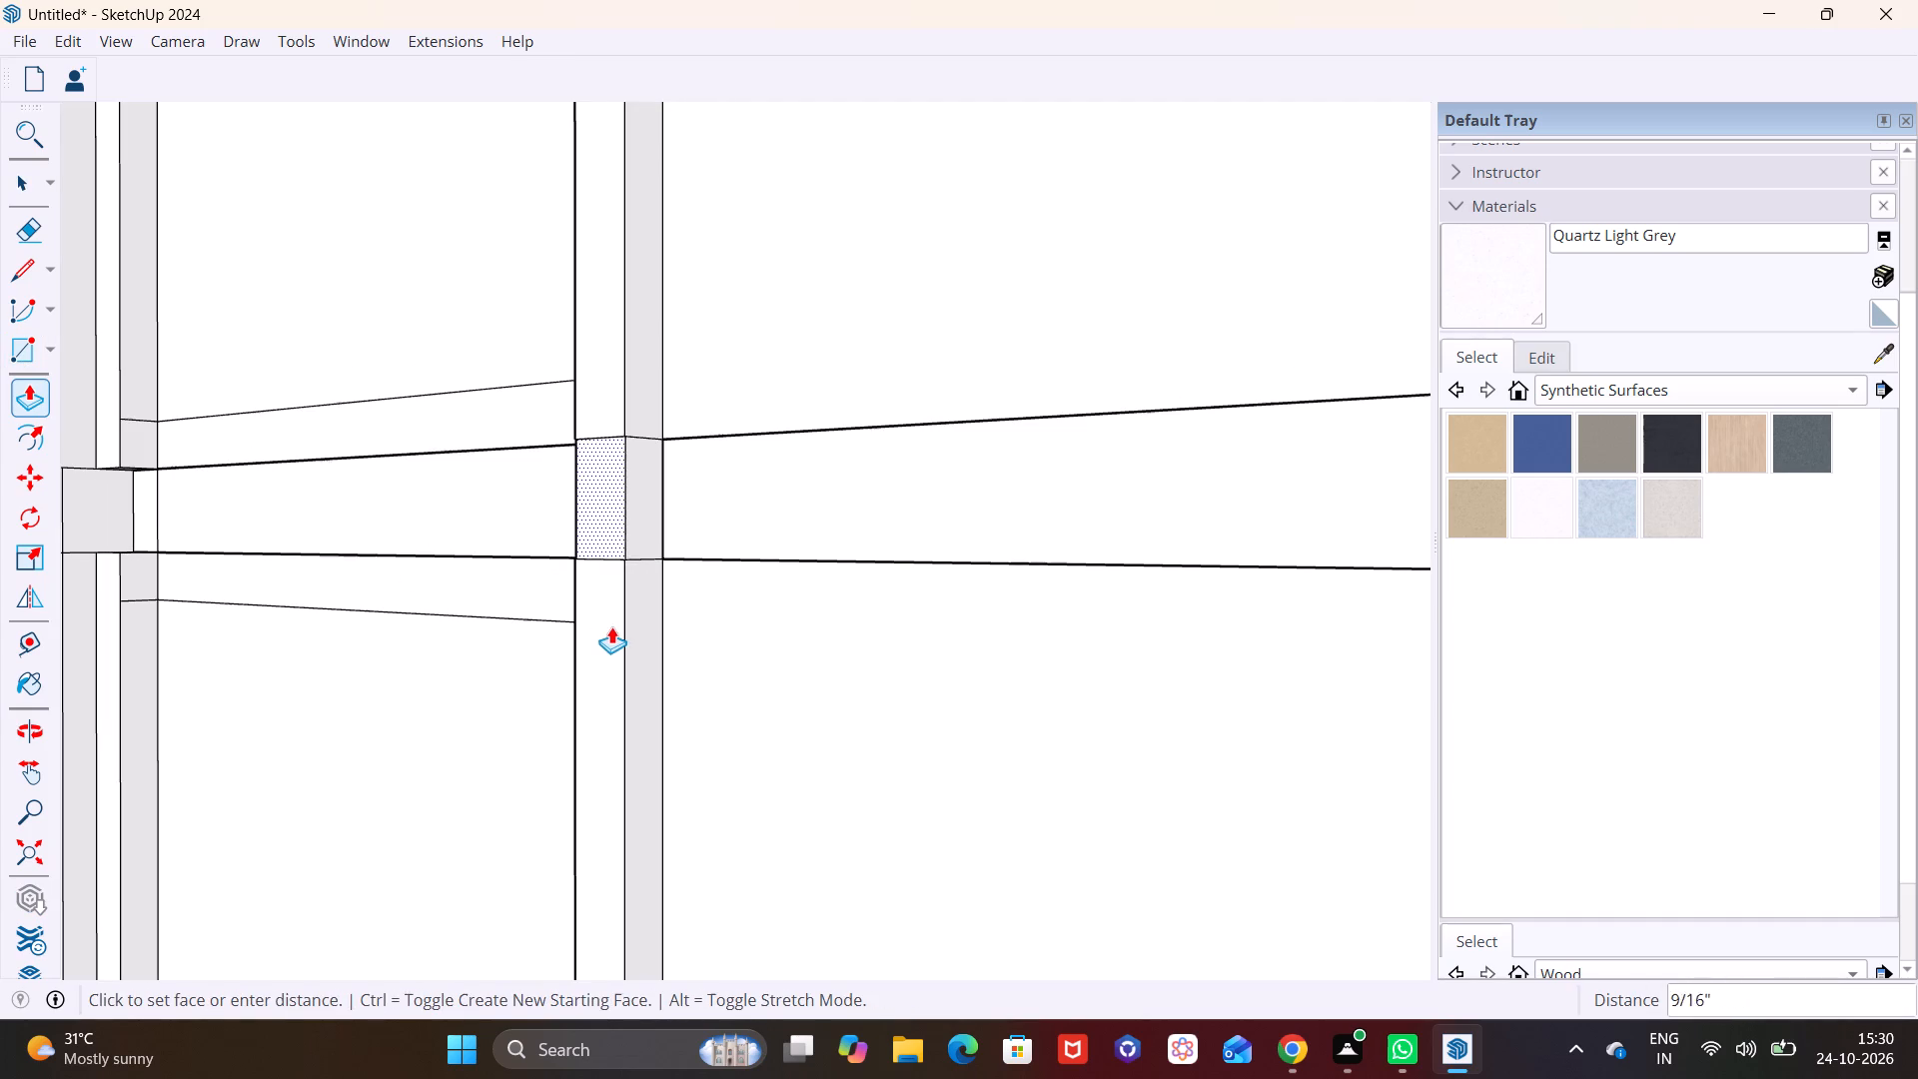
{"action": "left_click", "coordinate": [608, 632]}
Adjust the front face of the band block at the right upright to sit flush with the frame fronts.
{"action": "middle_click_drag", "start_coordinate": [545, 649], "coordinate": [664, 700]}
{"action": "scroll", "coordinate": [678, 529], "scroll_direction": "up", "scroll_amount": 4}
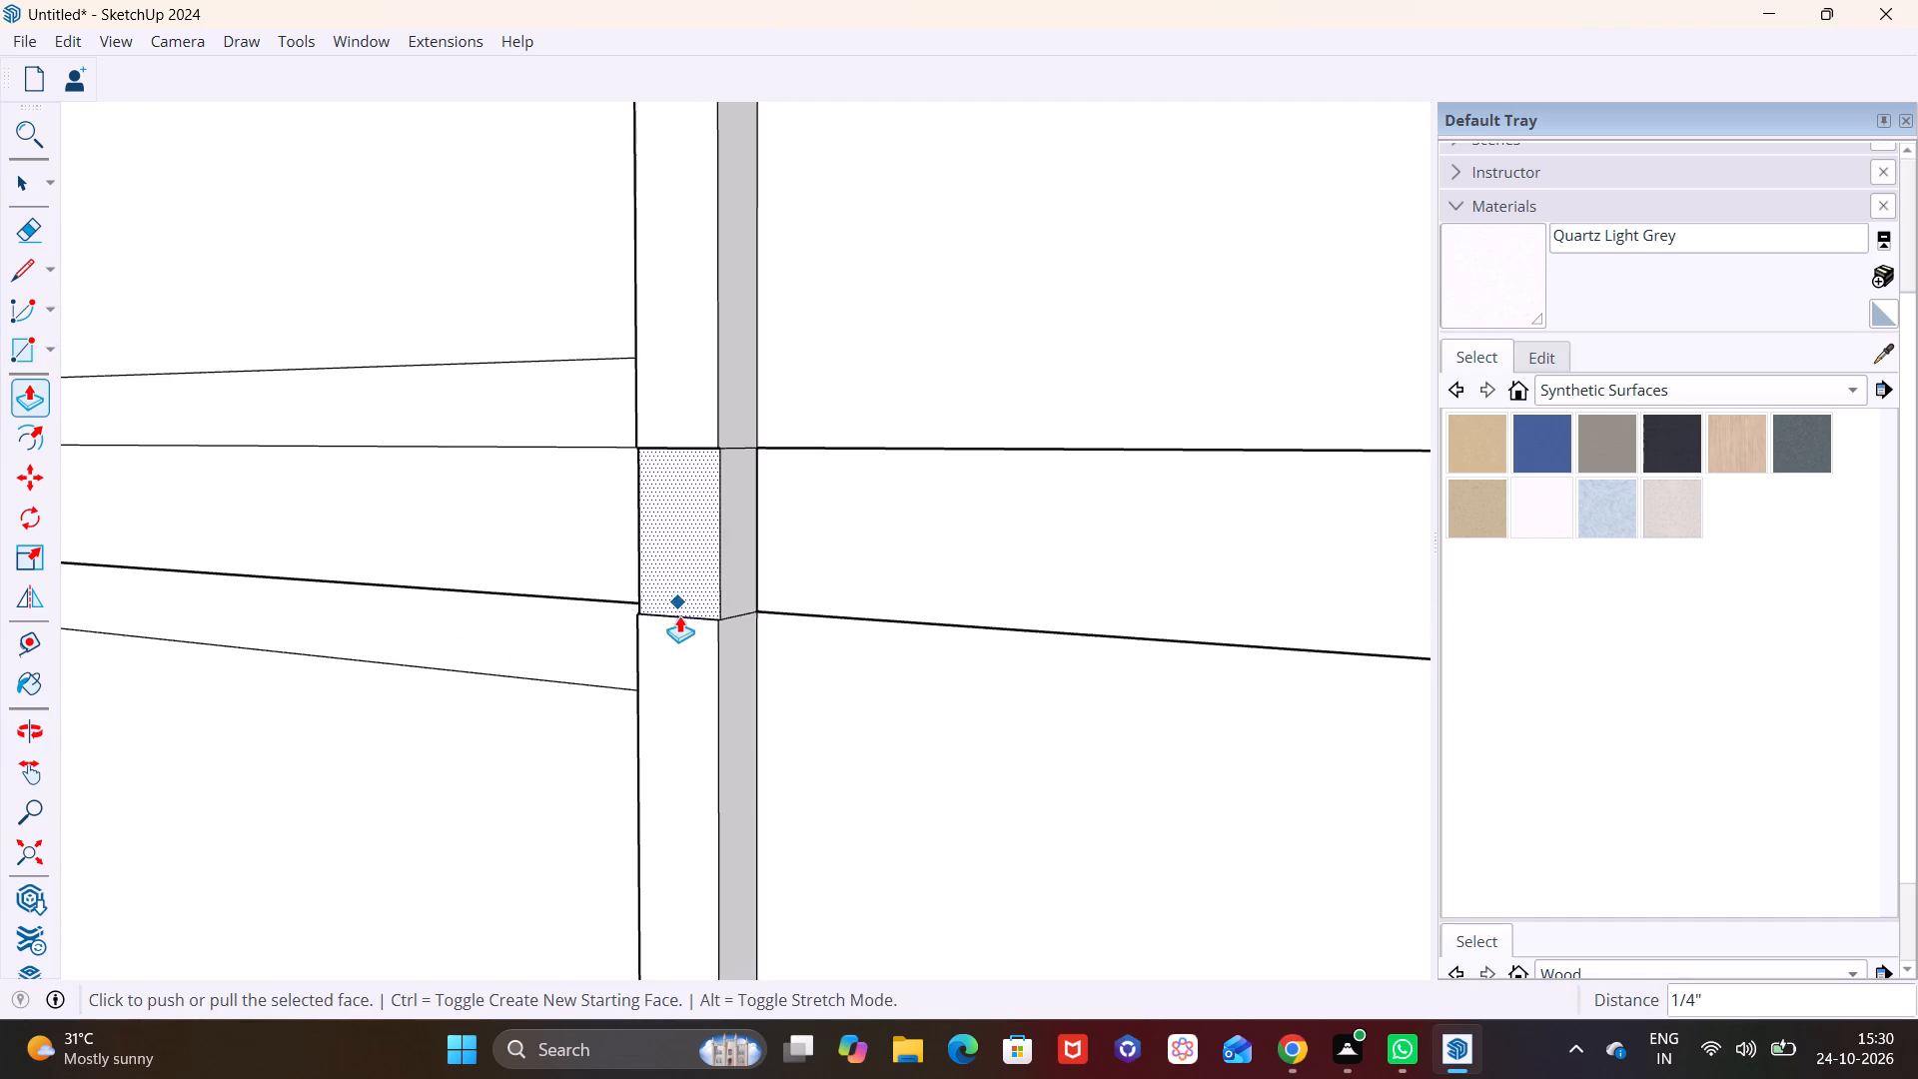
{"action": "scroll", "coordinate": [679, 615], "scroll_direction": "up", "scroll_amount": 3}
{"action": "middle_click_drag", "start_coordinate": [635, 638], "coordinate": [385, 710]}
{"action": "left_click", "coordinate": [714, 499]}
{"action": "left_click", "coordinate": [671, 405]}
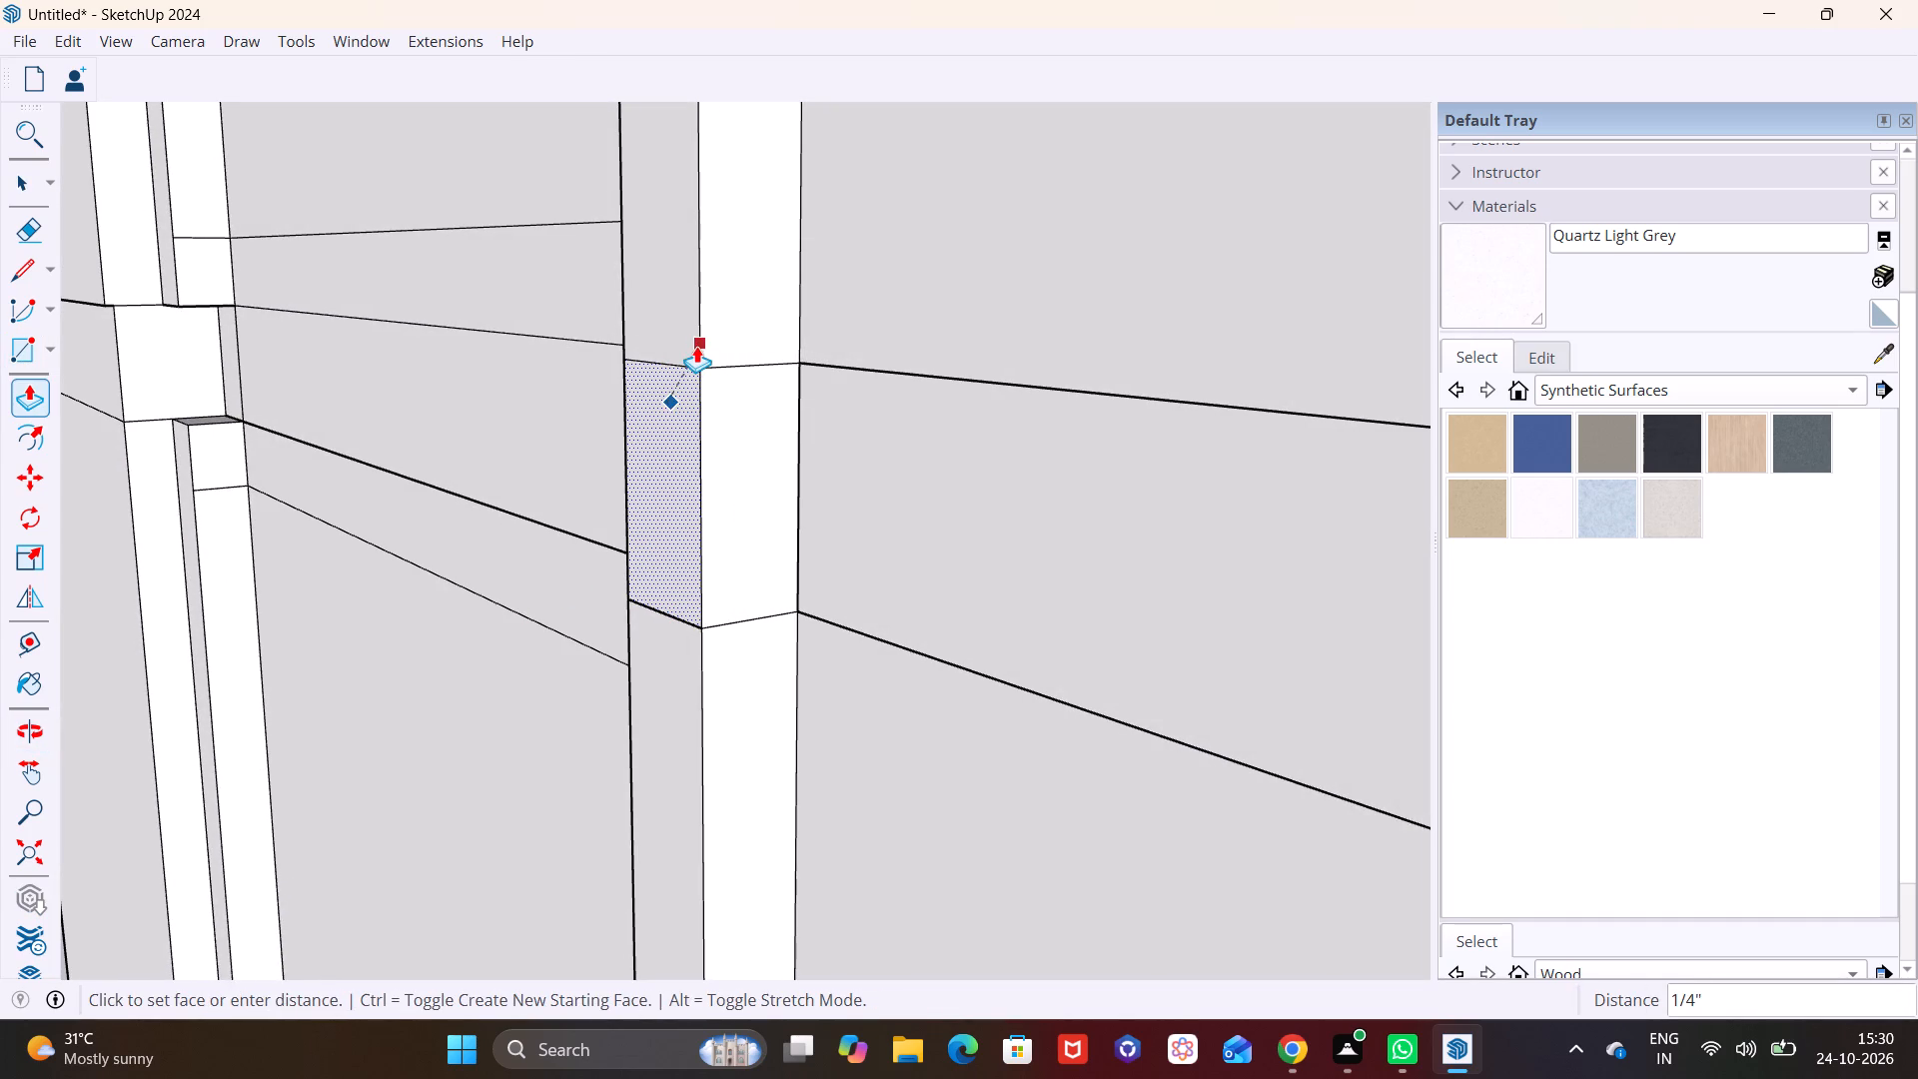
{"action": "left_click", "coordinate": [697, 346]}
Pull out the recessed band face at the left upright about 5 9/16", flush with the frame fronts.
{"action": "scroll", "coordinate": [513, 528], "scroll_direction": "down", "scroll_amount": 3}
{"action": "middle_click_drag", "start_coordinate": [384, 504], "coordinate": [835, 613], "text": "shift"}
{"action": "scroll", "coordinate": [781, 573], "scroll_direction": "up", "scroll_amount": 7}
{"action": "key", "text": "space"}
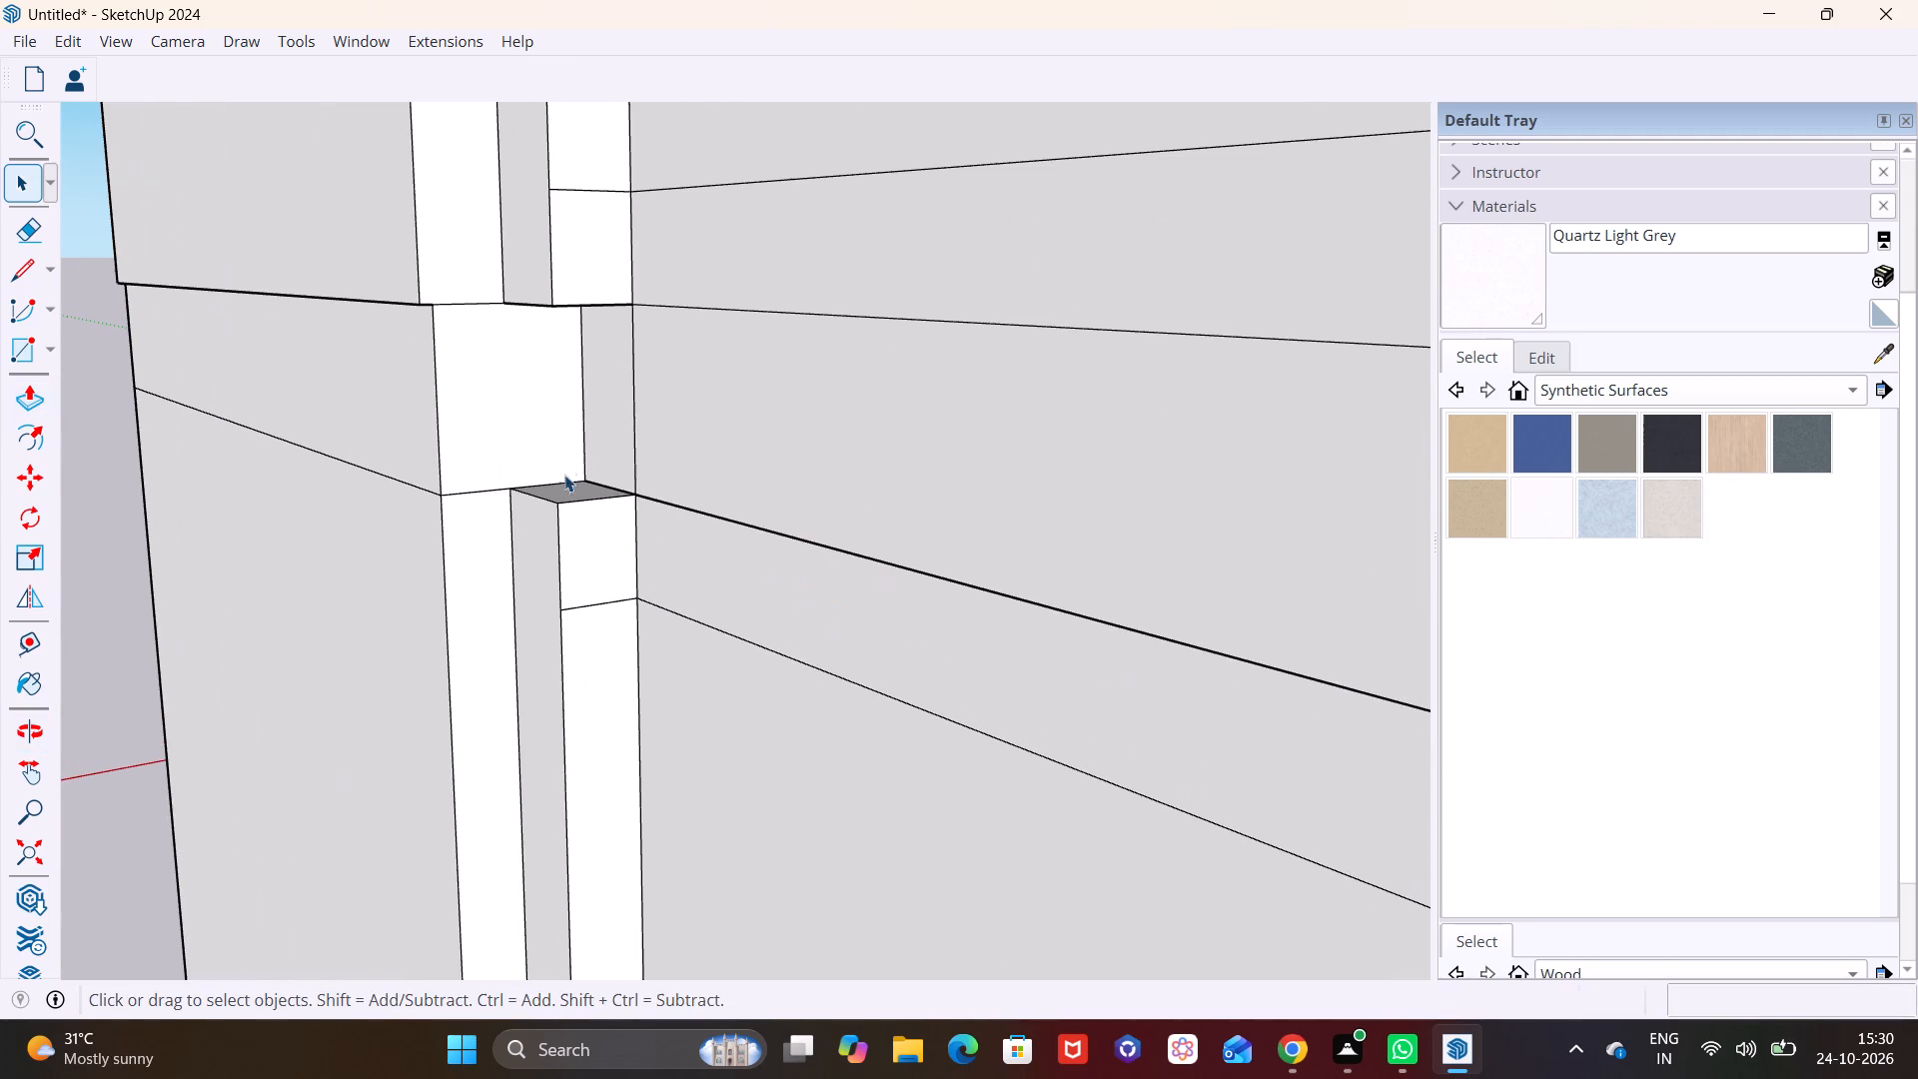
{"action": "left_click", "coordinate": [620, 425]}
{"action": "left_click", "coordinate": [34, 402]}
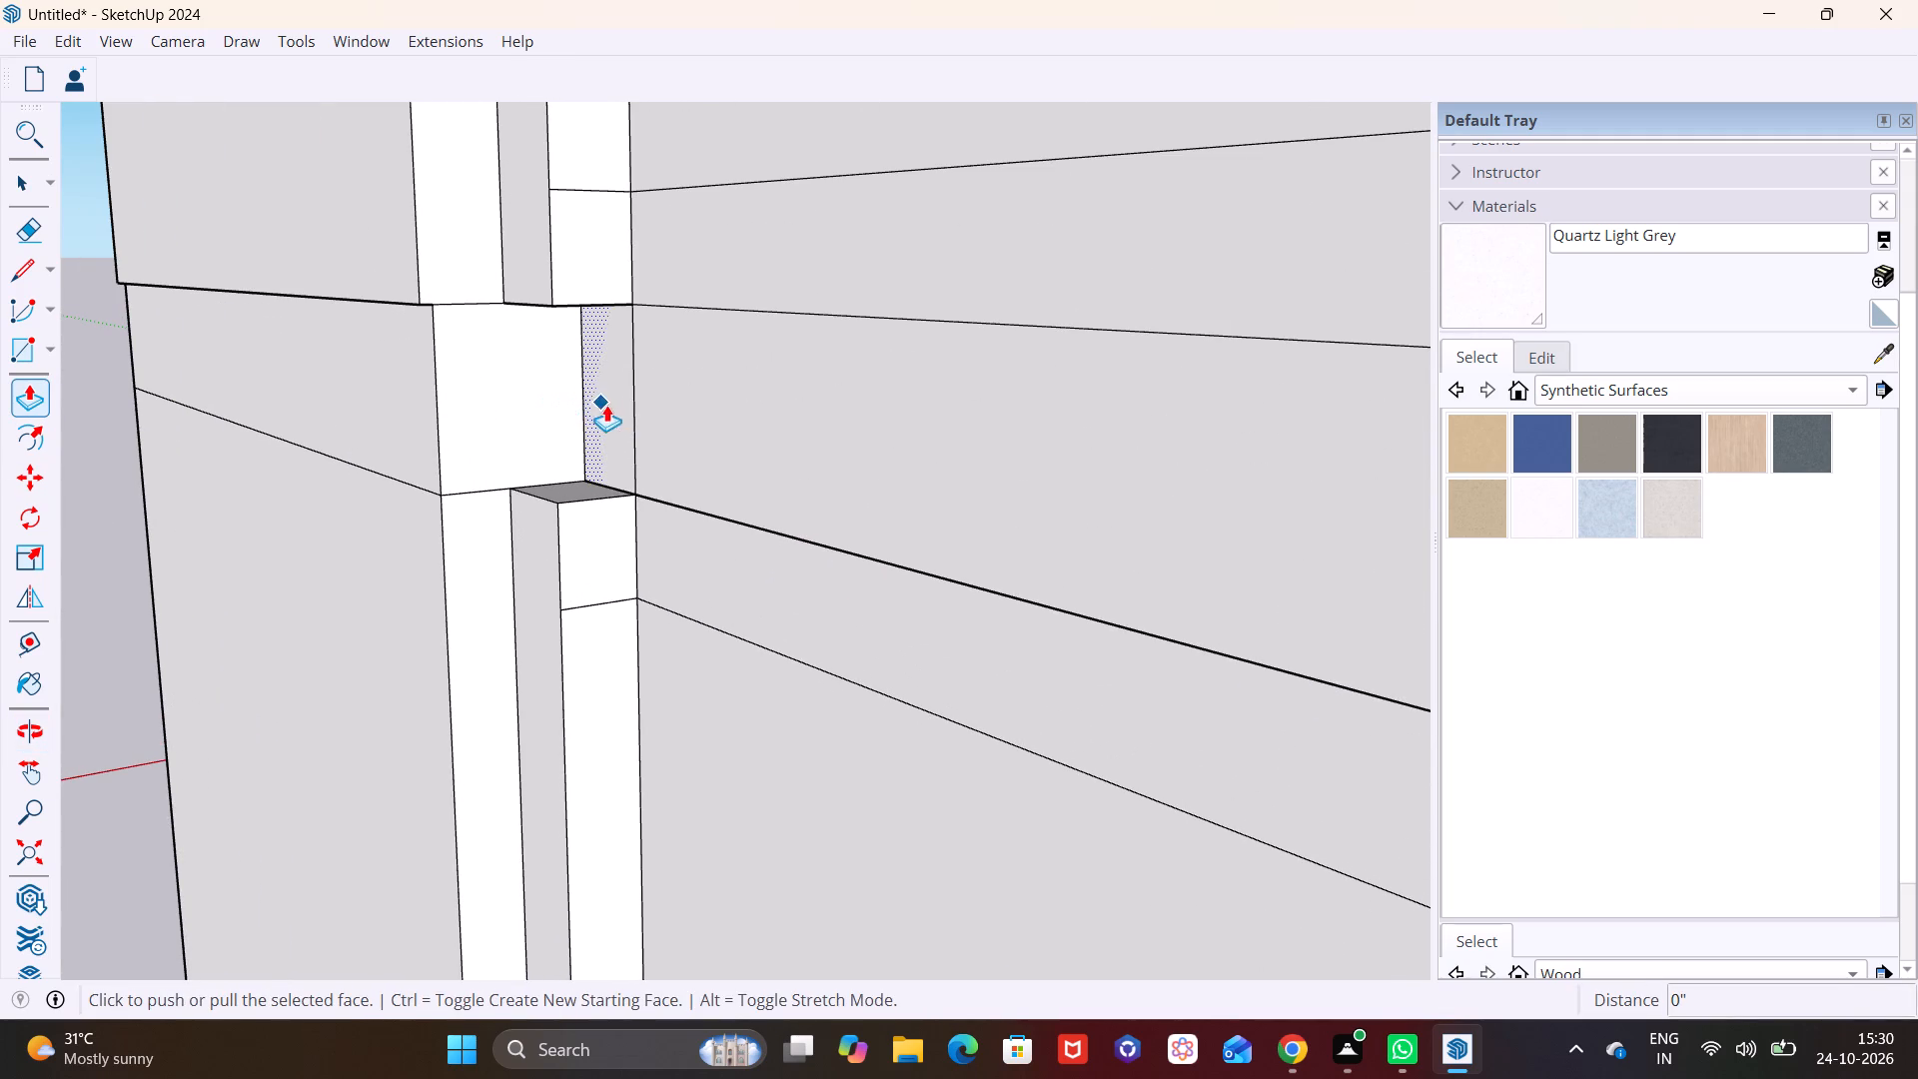
{"action": "left_click", "coordinate": [607, 405]}
{"action": "left_click", "coordinate": [559, 538]}
{"action": "scroll", "coordinate": [664, 577], "scroll_direction": "down", "scroll_amount": 14}
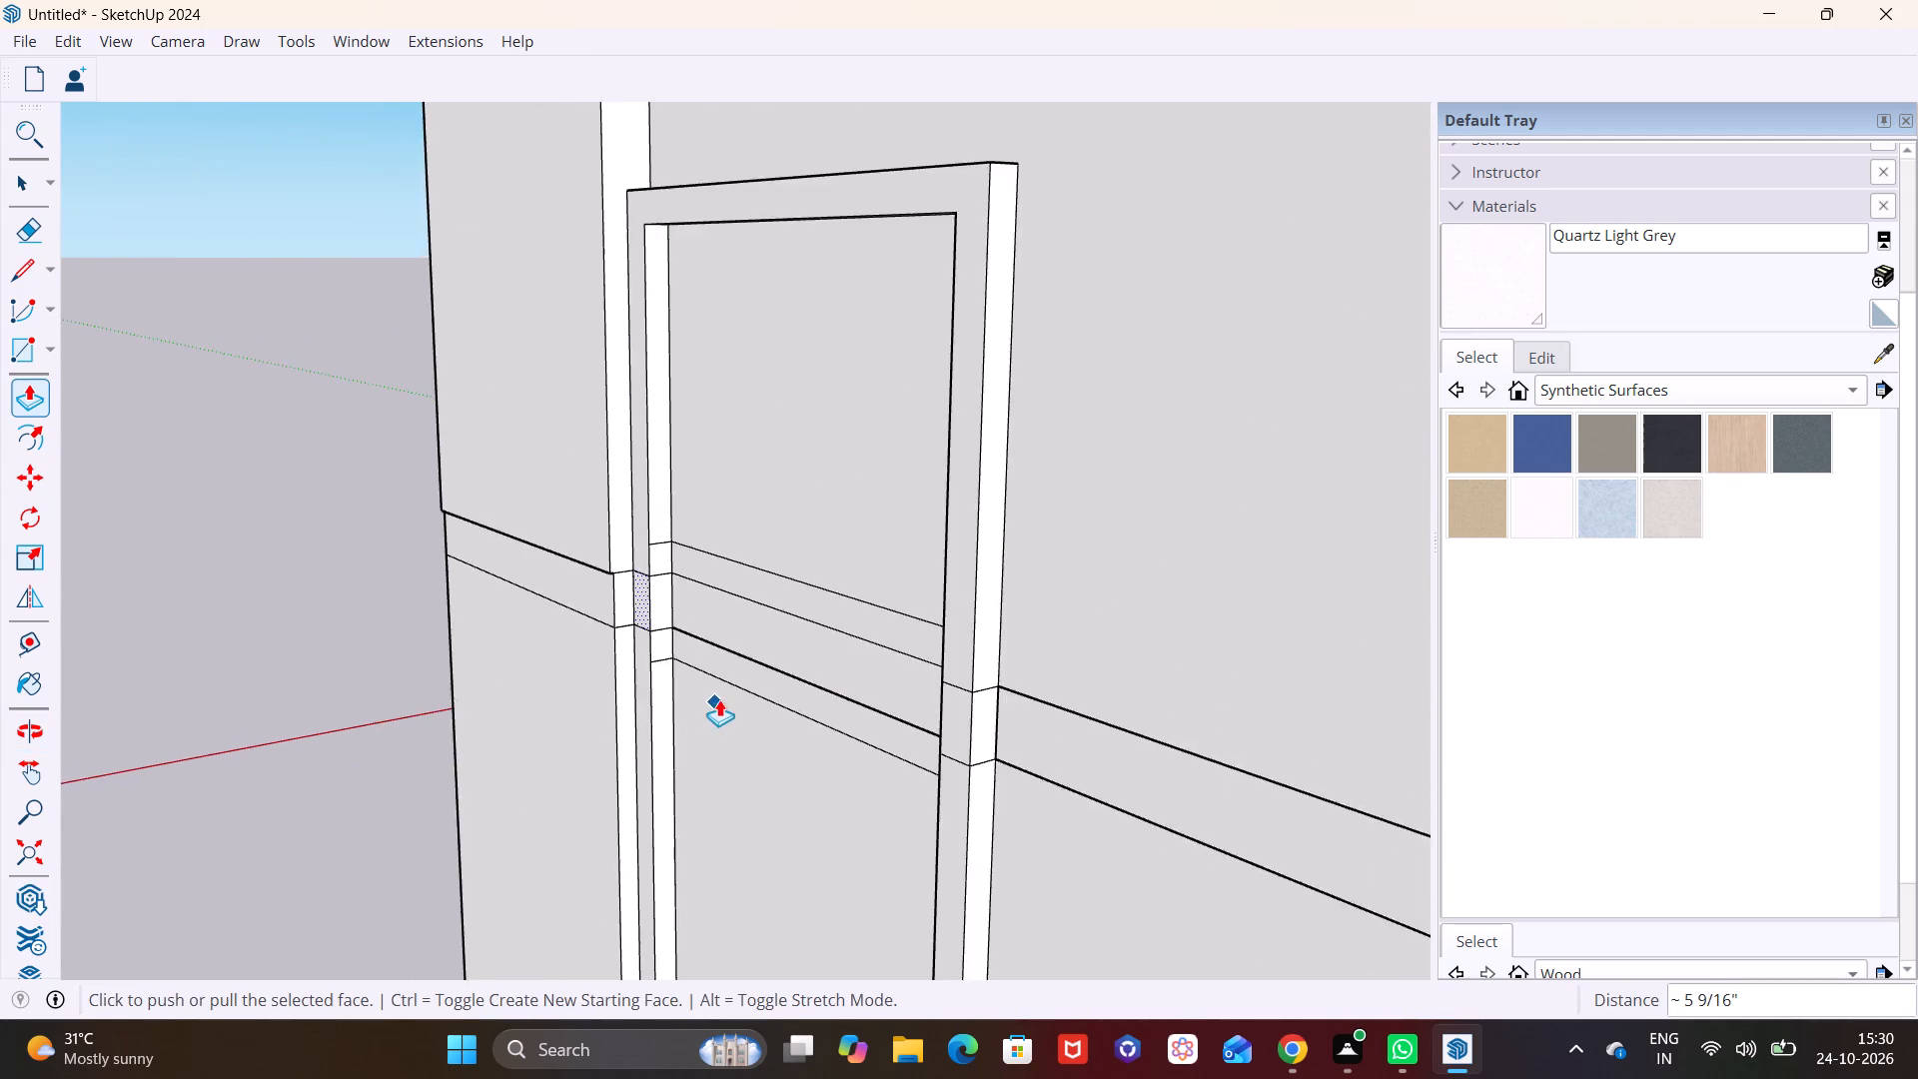
Draw a rectangle about 7' 6 3/8" by 1' over the recessed band face between the window frame's left and right uprights.
{"action": "scroll", "coordinate": [719, 699], "scroll_direction": "down", "scroll_amount": 3}
{"action": "middle_click_drag", "start_coordinate": [776, 690], "coordinate": [952, 547]}
{"action": "scroll", "coordinate": [907, 613], "scroll_direction": "up", "scroll_amount": 3}
{"action": "middle_click_drag", "start_coordinate": [868, 623], "coordinate": [652, 626], "text": "shift"}
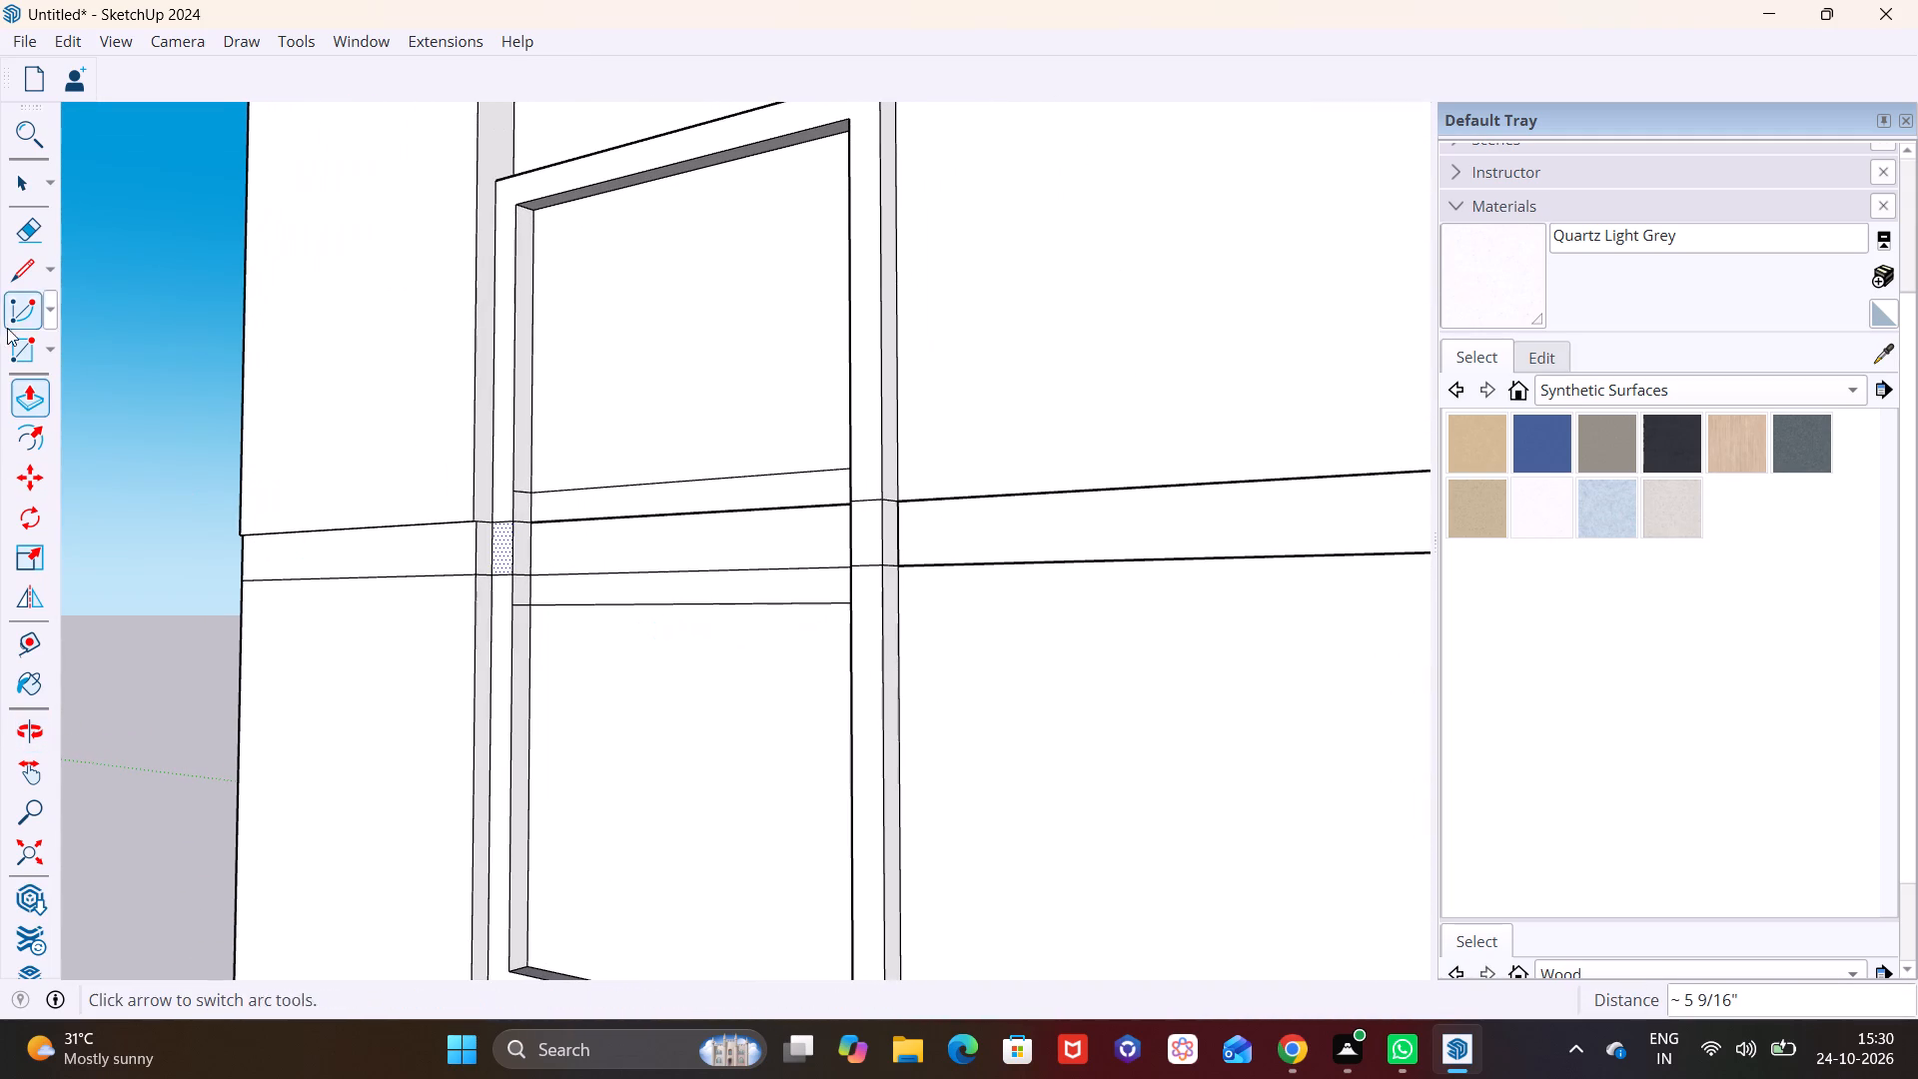
{"action": "left_click", "coordinate": [48, 341]}
{"action": "left_click", "coordinate": [68, 407]}
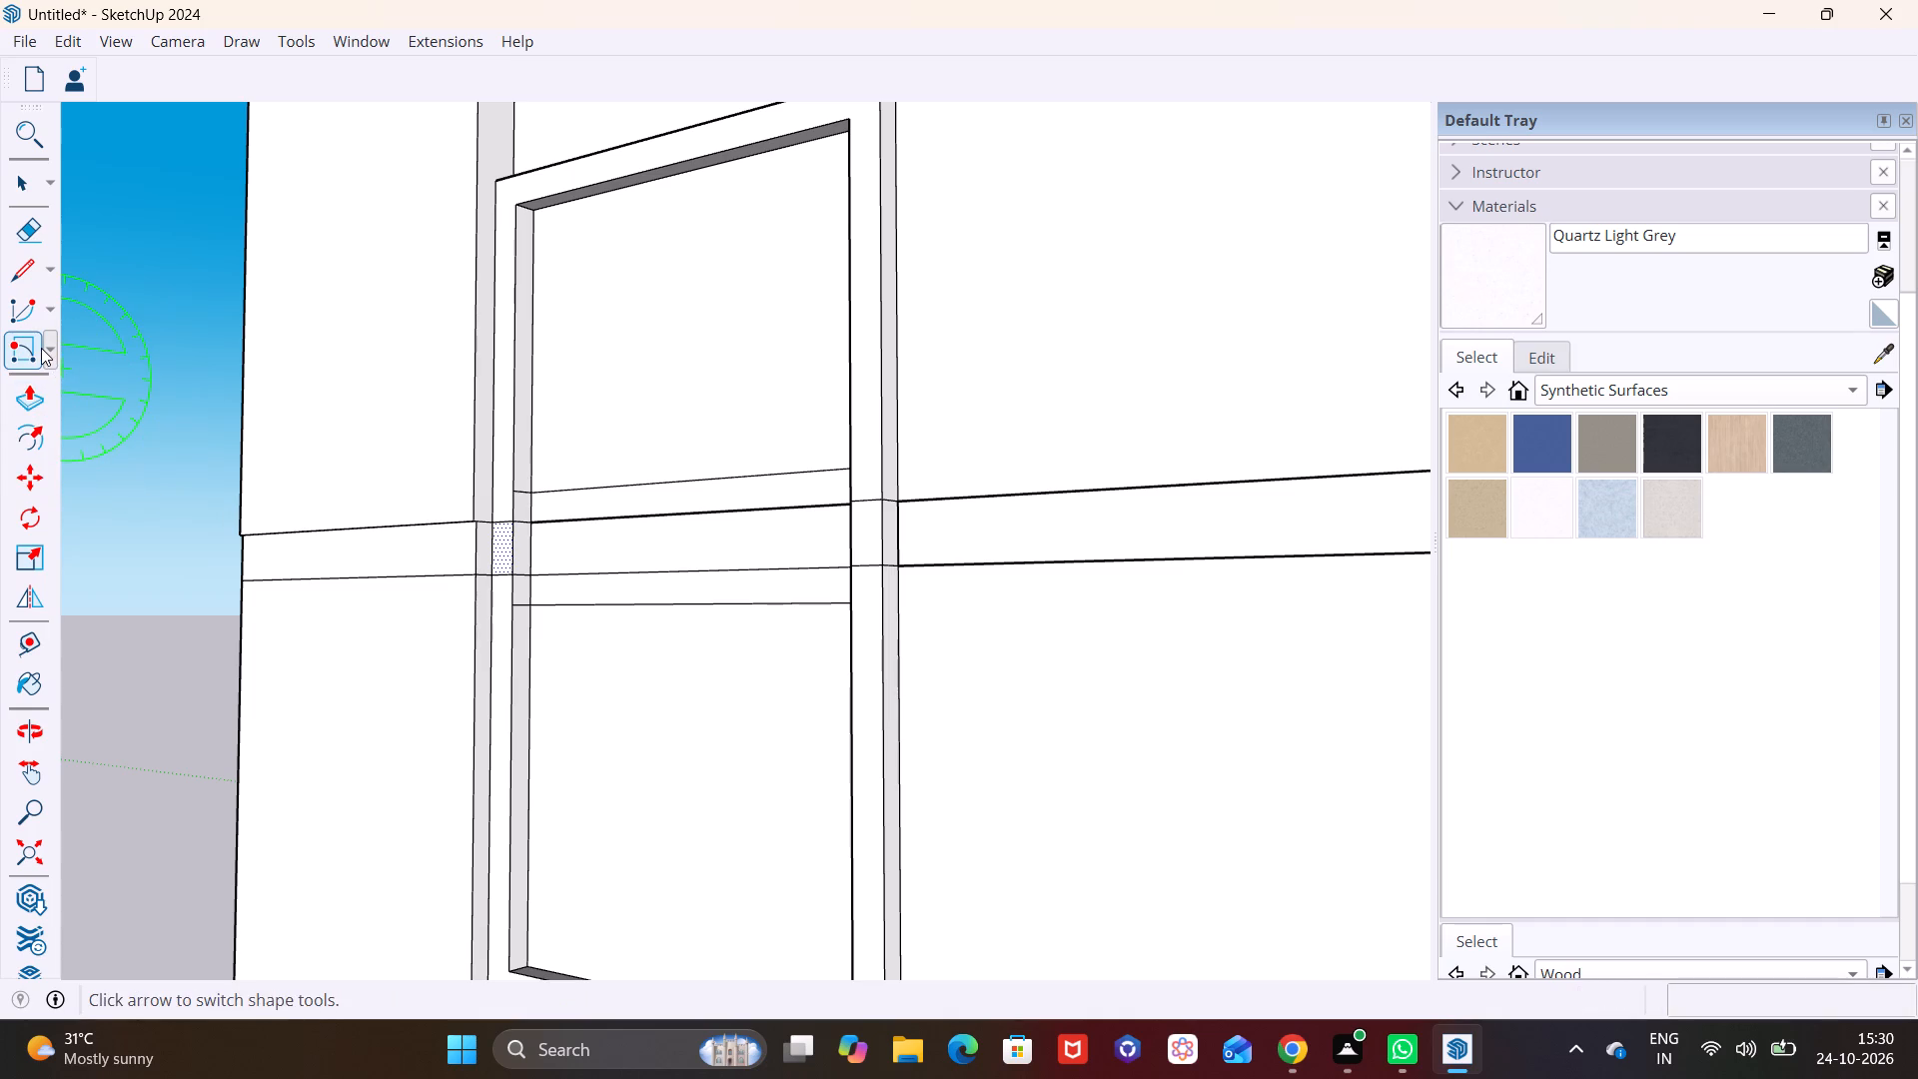
{"action": "left_click", "coordinate": [41, 348]}
{"action": "left_click", "coordinate": [51, 354]}
{"action": "left_click", "coordinate": [72, 381]}
{"action": "scroll", "coordinate": [482, 516], "scroll_direction": "up", "scroll_amount": 10}
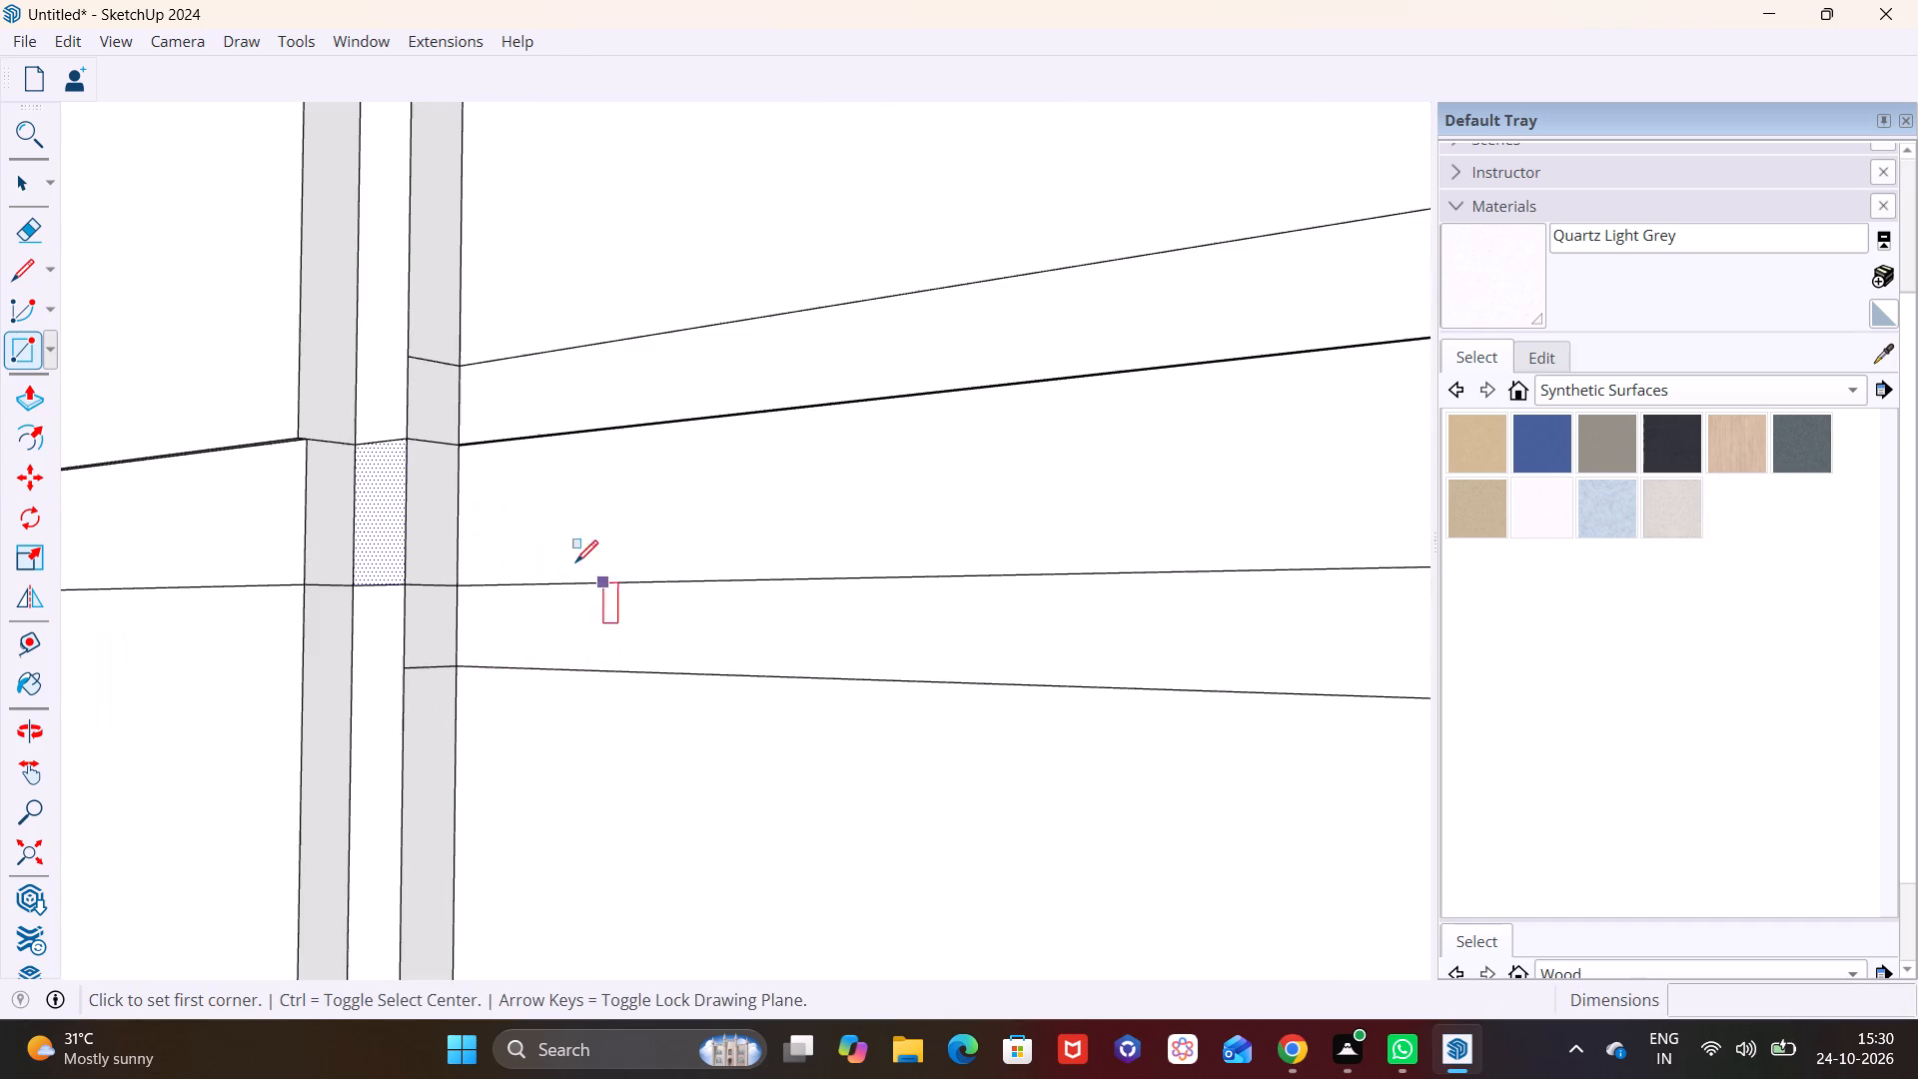
{"action": "left_click", "coordinate": [467, 443]}
{"action": "scroll", "coordinate": [902, 547], "scroll_direction": "down", "scroll_amount": 6}
{"action": "middle_click_drag", "start_coordinate": [885, 582], "coordinate": [673, 587], "text": "shift"}
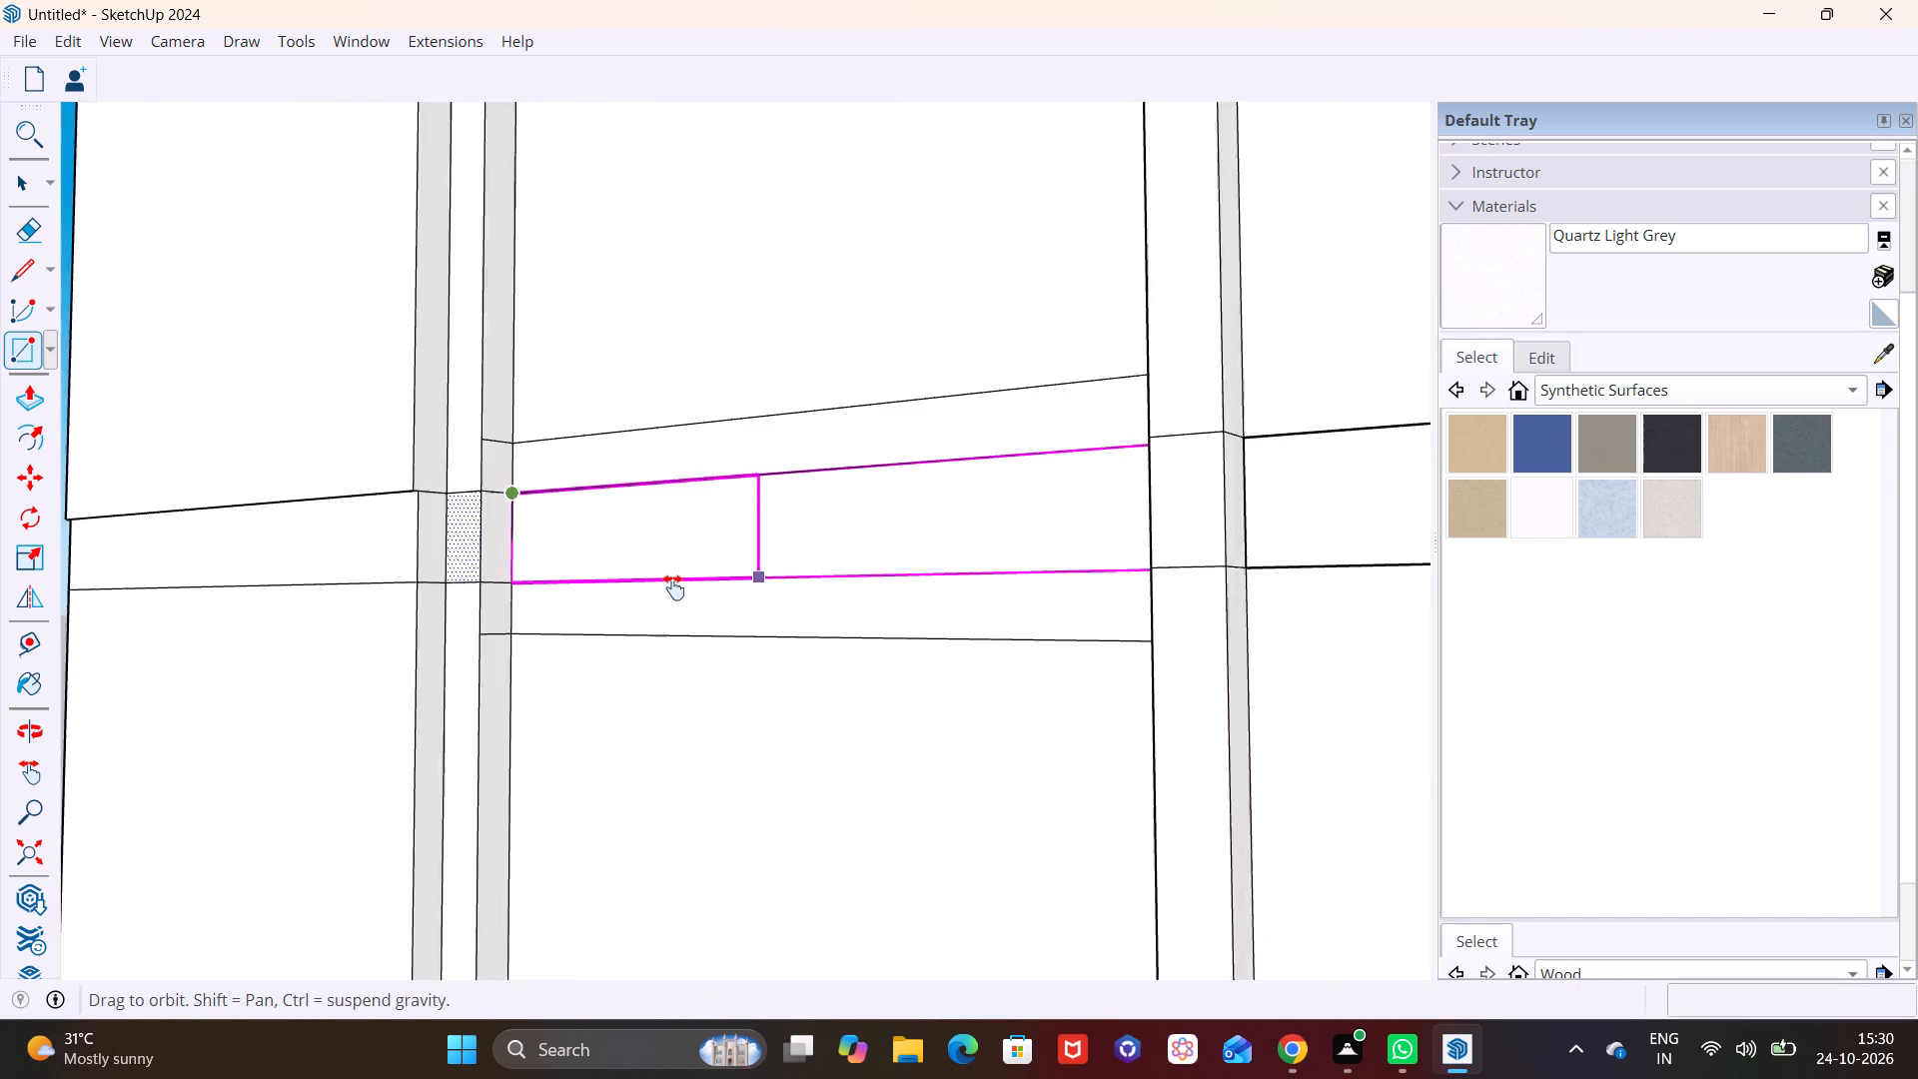
{"action": "middle_click_drag", "start_coordinate": [673, 587], "coordinate": [620, 587], "text": "shift"}
{"action": "middle_click_drag", "start_coordinate": [875, 615], "coordinate": [1431, 652]}
{"action": "scroll", "coordinate": [1004, 580], "scroll_direction": "up", "scroll_amount": 6}
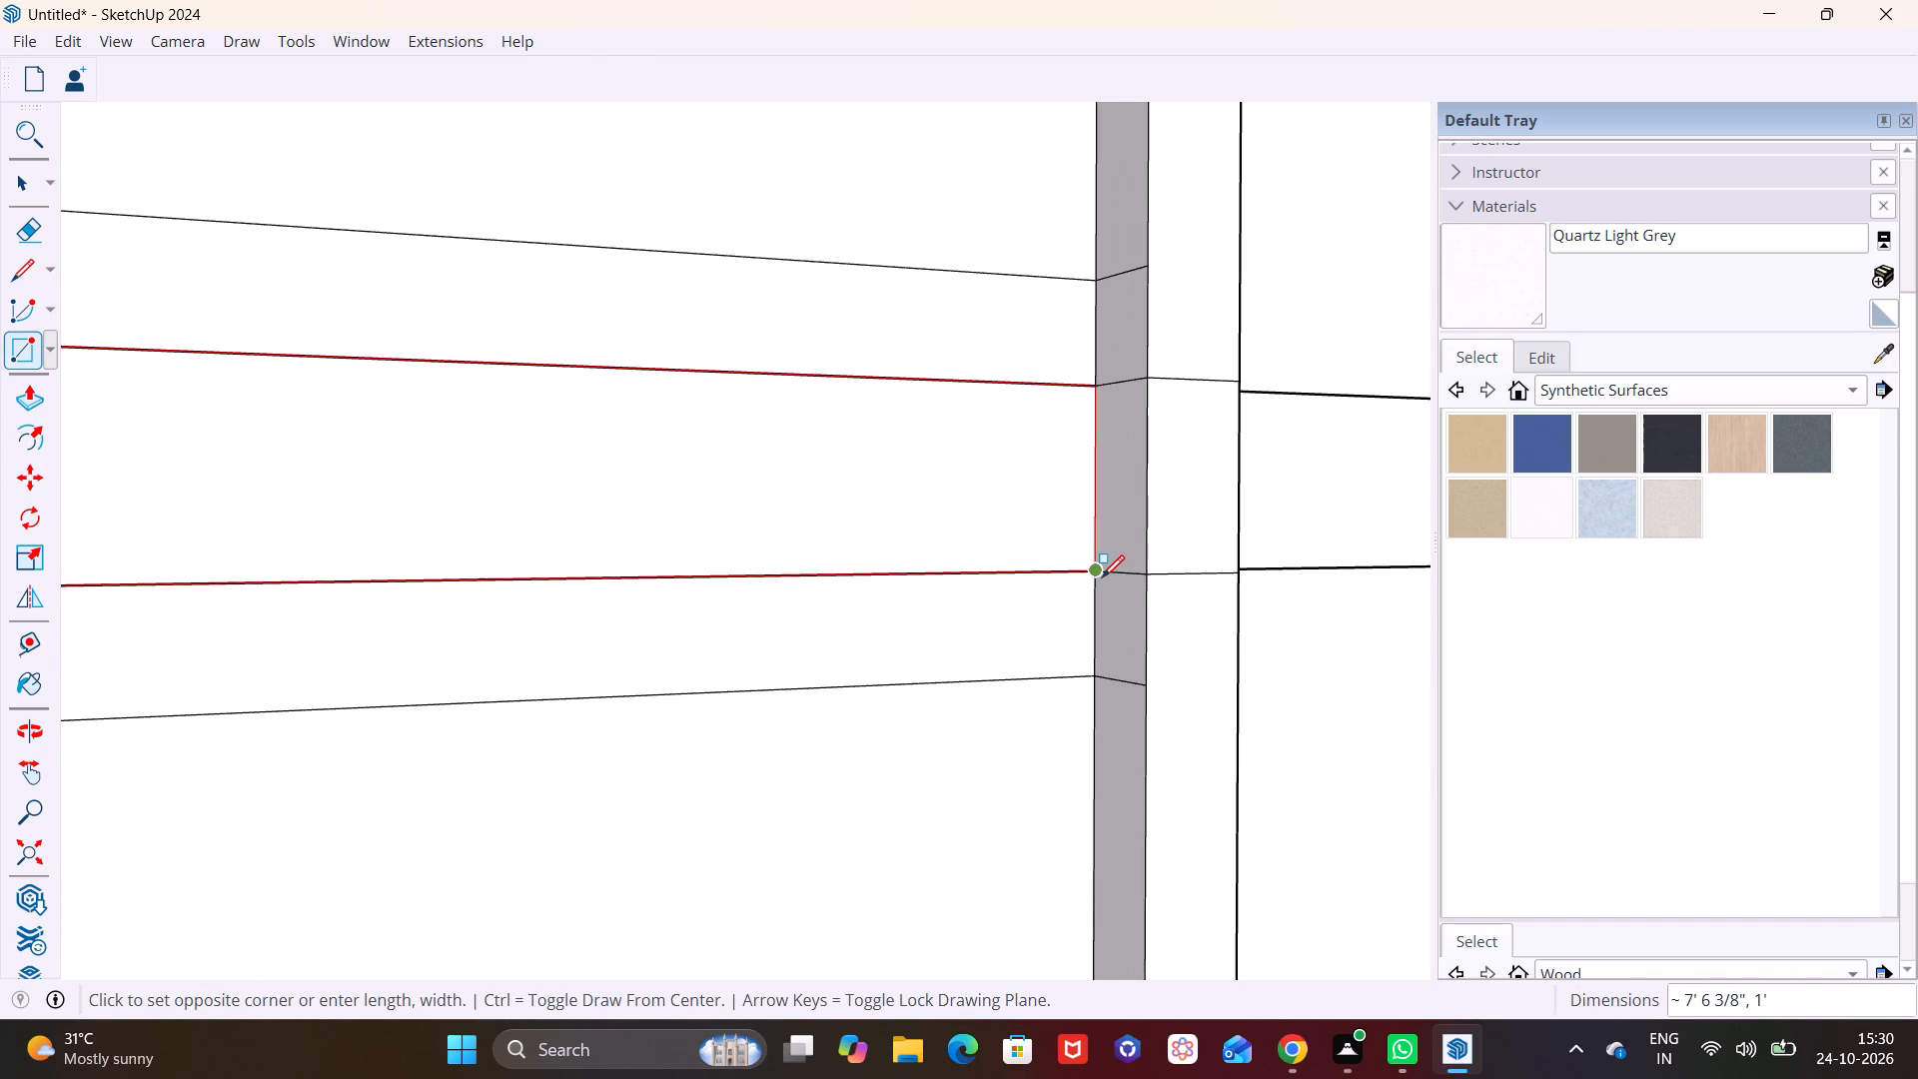
{"action": "left_click", "coordinate": [1102, 577]}
Pull out the recessed band face between the uprights about 5 9/16", flush with the frame fronts.
{"action": "key", "text": "space"}
{"action": "left_click", "coordinate": [842, 495]}
{"action": "scroll", "coordinate": [859, 549], "scroll_direction": "down", "scroll_amount": 7}
{"action": "middle_click_drag", "start_coordinate": [797, 702], "coordinate": [195, 705]}
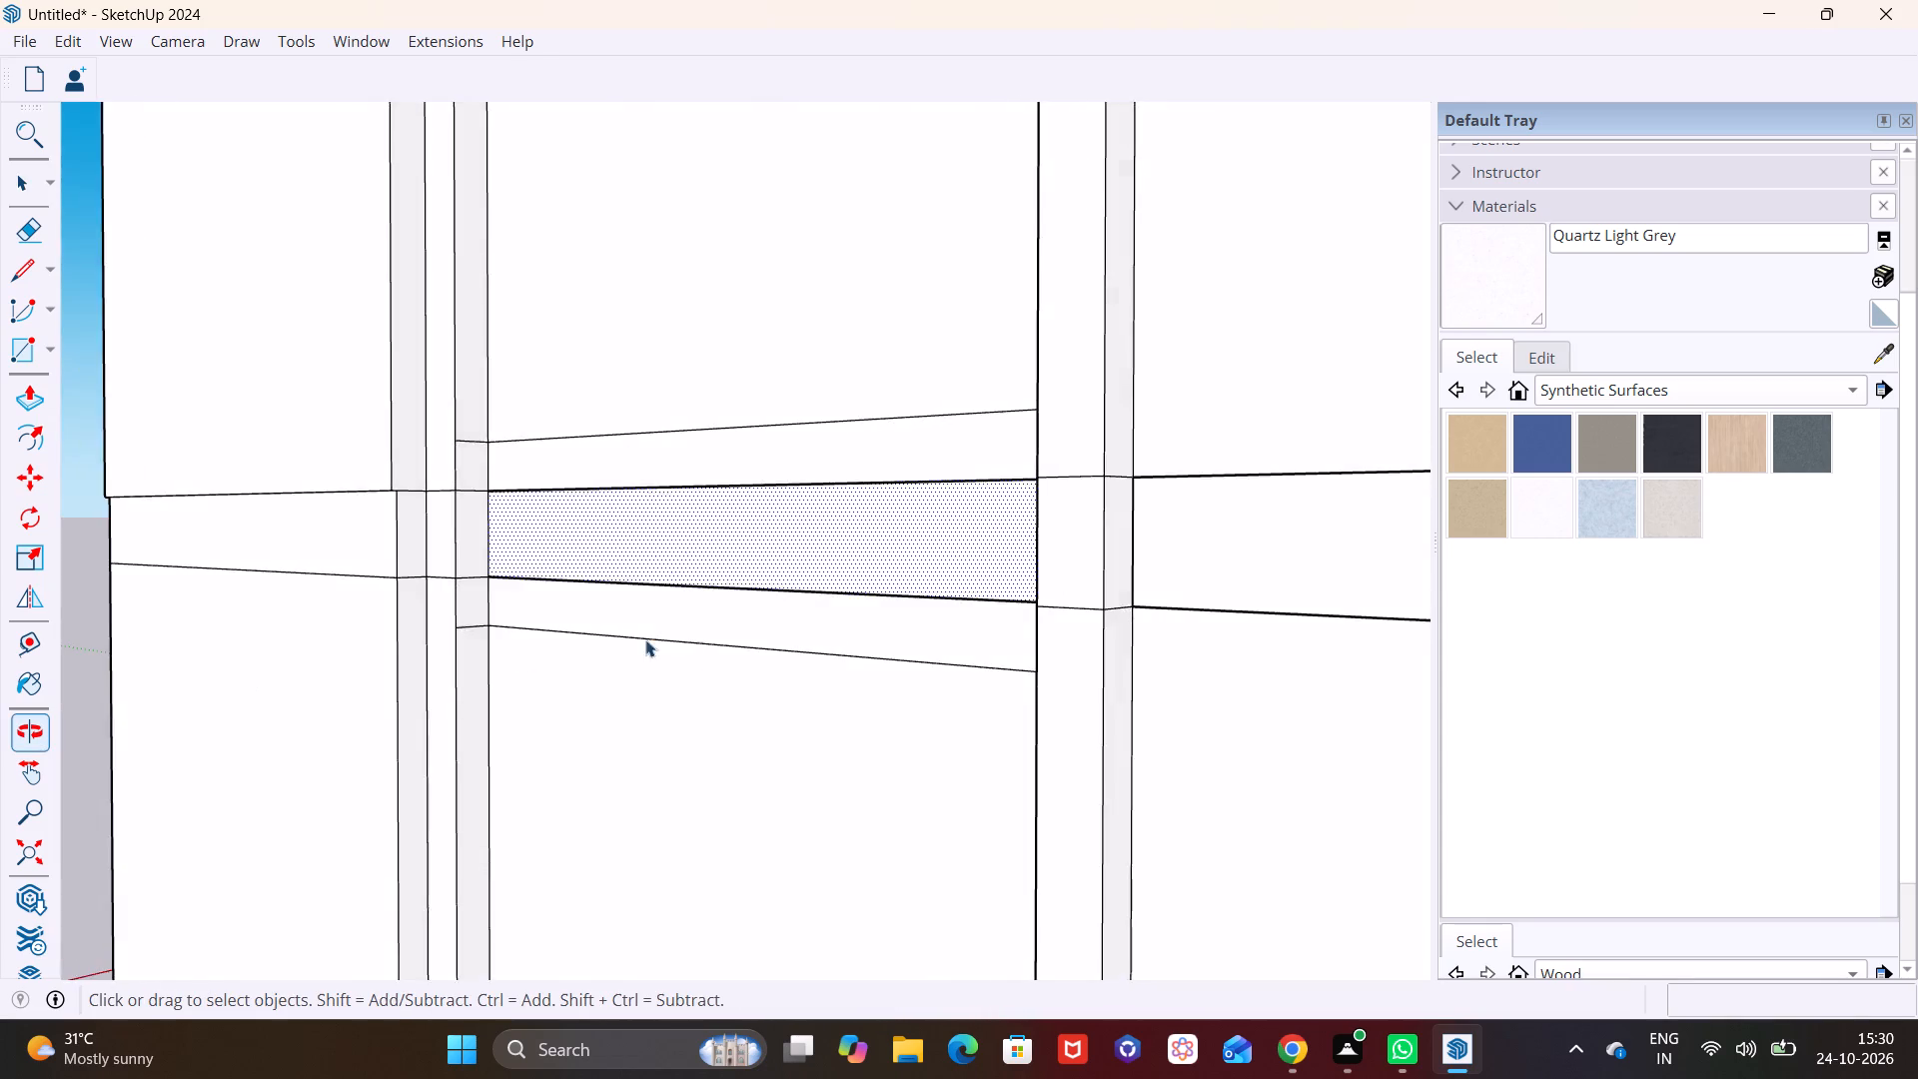
{"action": "scroll", "coordinate": [687, 636], "scroll_direction": "down", "scroll_amount": 4}
{"action": "left_click", "coordinate": [21, 395]}
{"action": "left_click", "coordinate": [672, 569]}
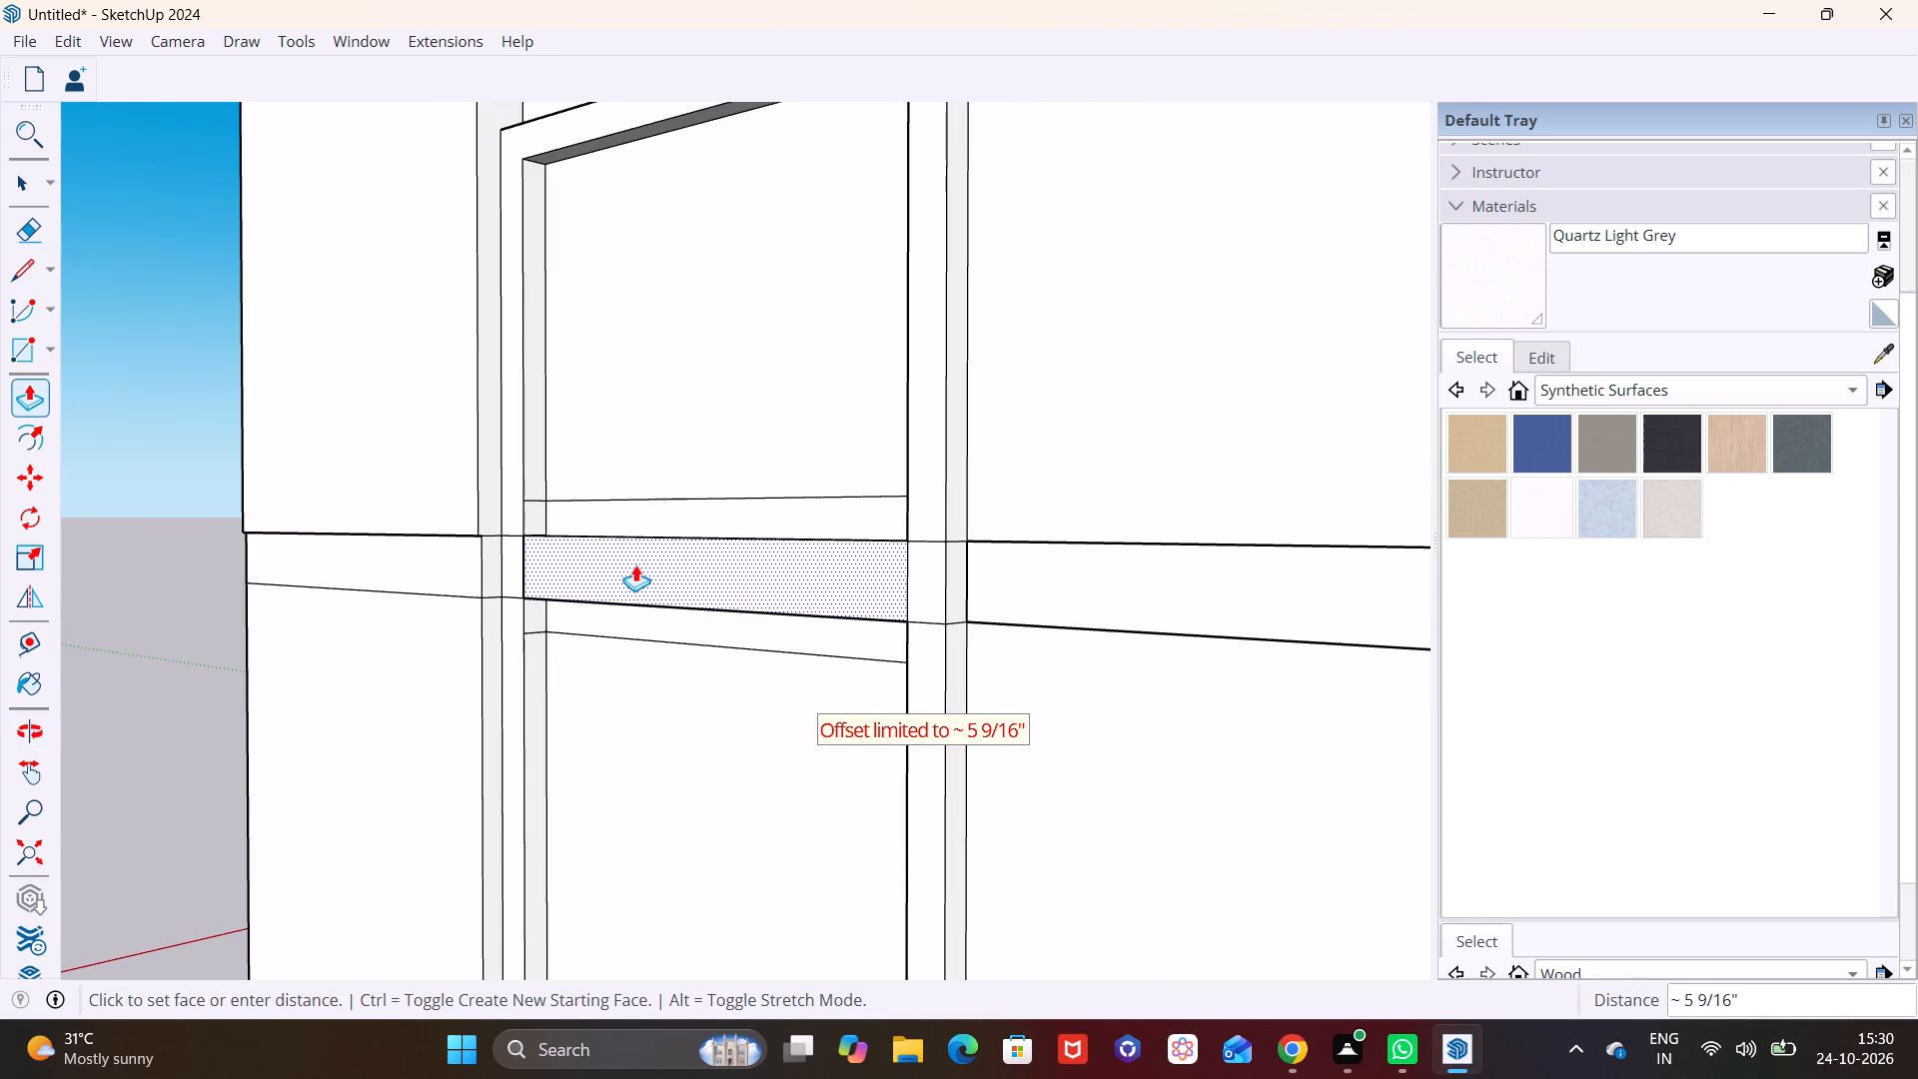
{"action": "left_click", "coordinate": [624, 559]}
{"action": "key", "text": "space"}
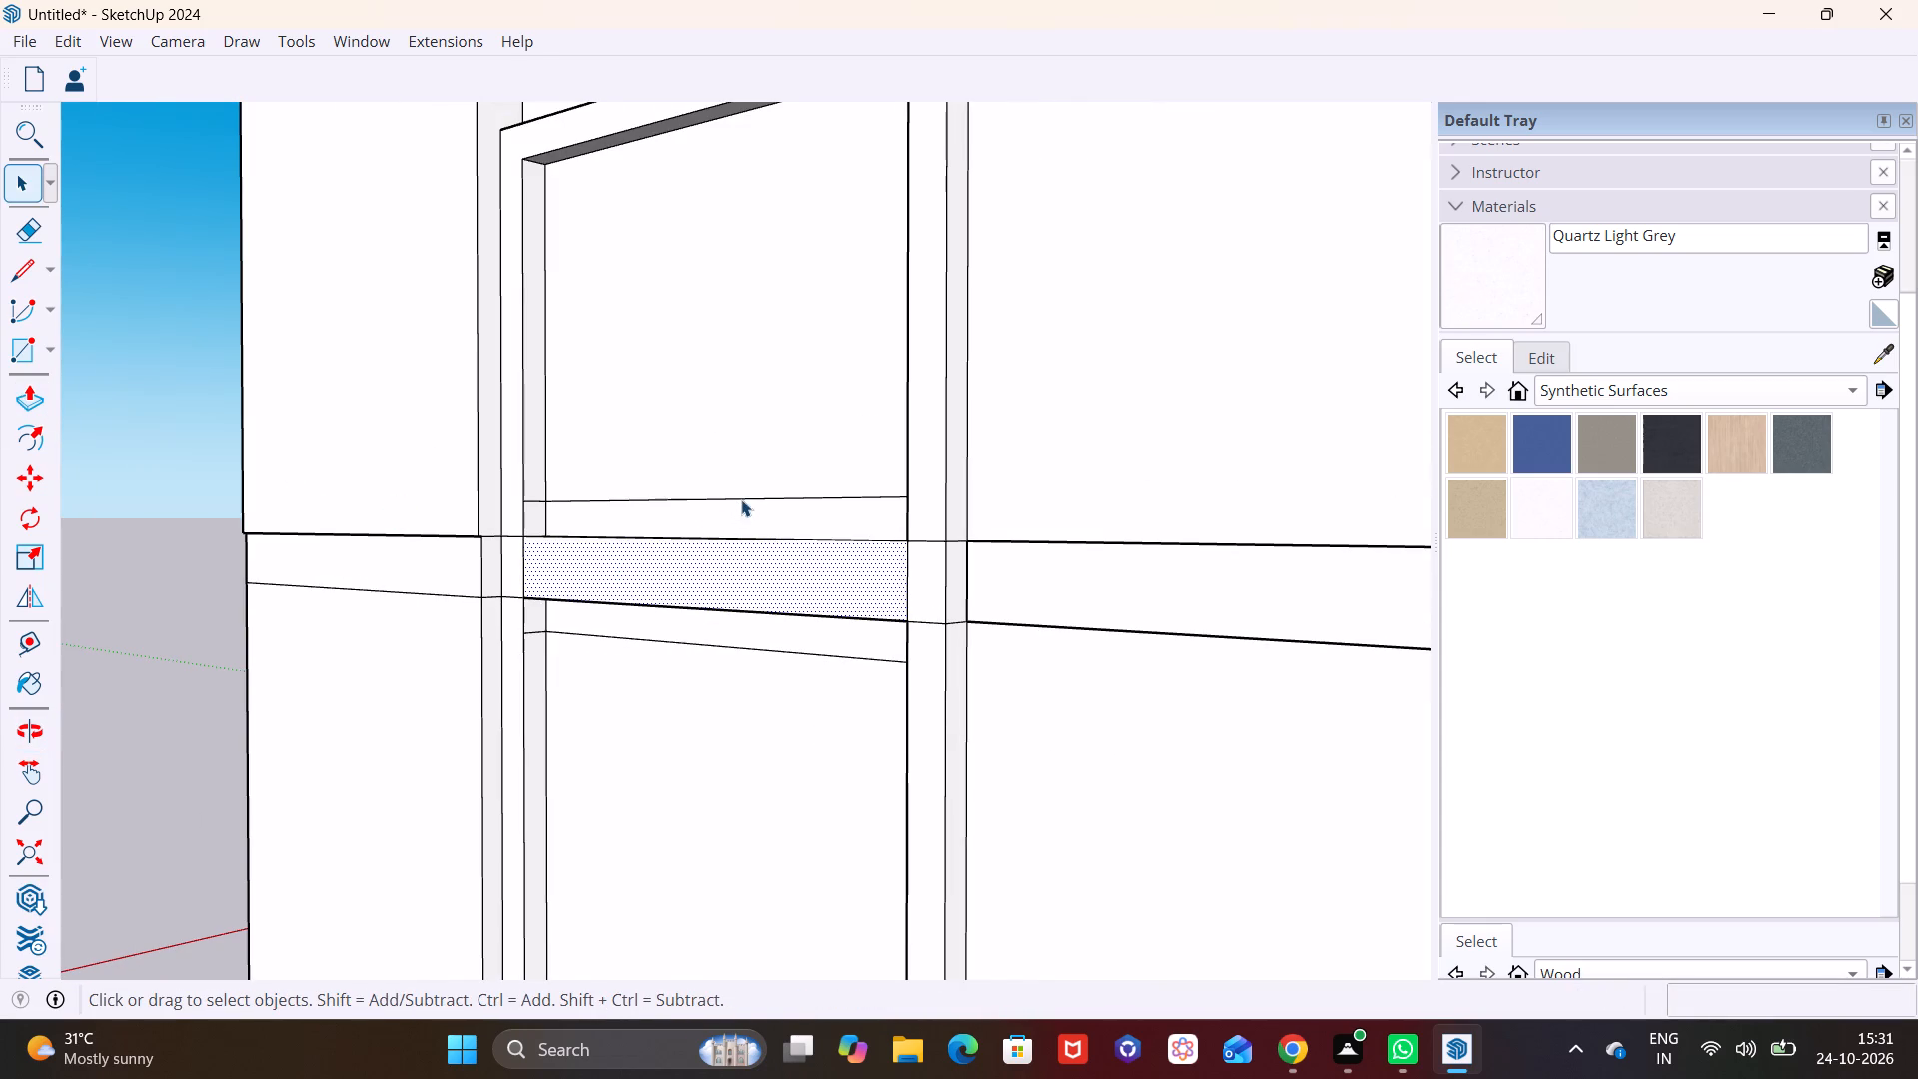
Delete the leftover horizontal edges above and below the band on the window's back wall and the left upright's inner side.
{"action": "left_click", "coordinate": [741, 499]}
{"action": "key", "text": "Delete"}
{"action": "left_click", "coordinate": [536, 499]}
{"action": "key", "text": "Delete"}
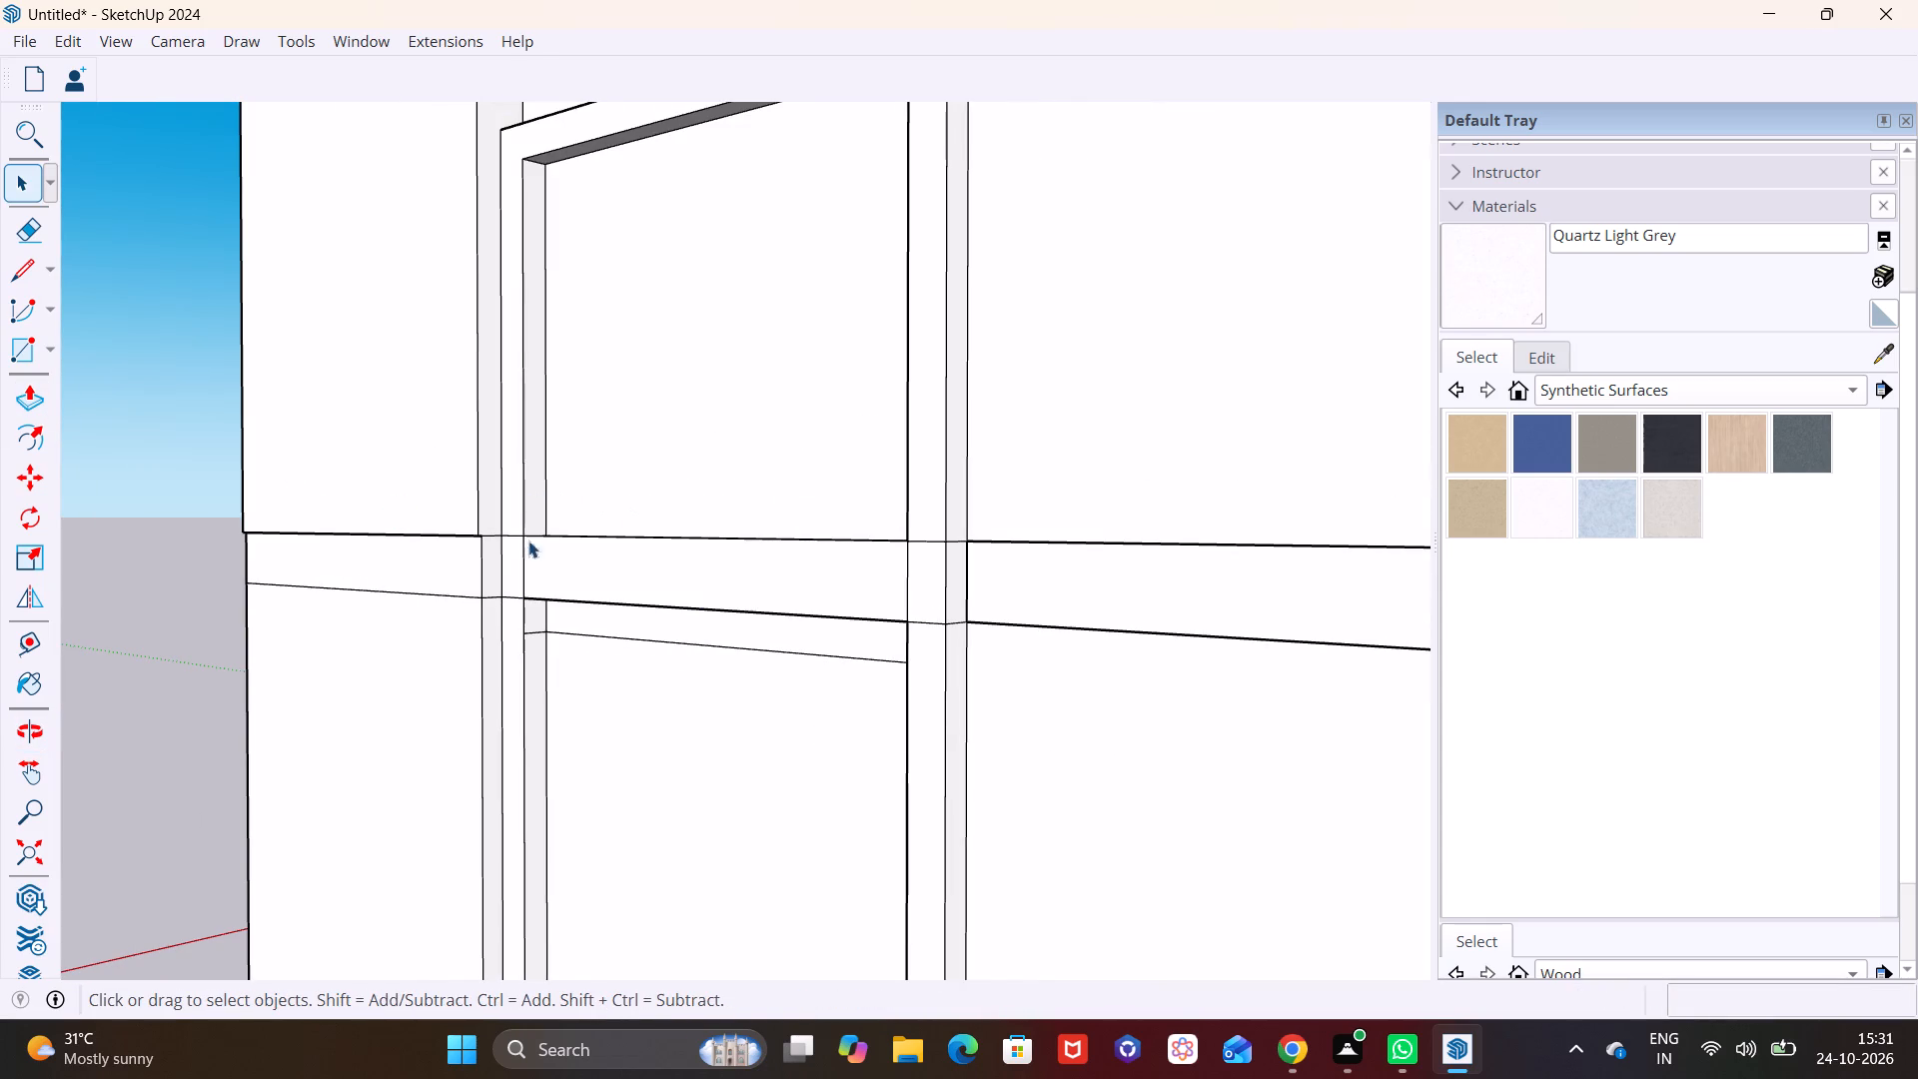
{"action": "left_click", "coordinate": [538, 630]}
{"action": "key", "text": "Delete"}
{"action": "left_click", "coordinate": [620, 637]}
{"action": "key", "text": "Delete"}
Delete the two leftover edges above and below the band on the right upright's inner side.
{"action": "middle_click_drag", "start_coordinate": [678, 657], "coordinate": [1166, 695]}
{"action": "middle_click_drag", "start_coordinate": [1098, 636], "coordinate": [385, 749], "text": "shift"}
{"action": "middle_click_drag", "start_coordinate": [641, 773], "coordinate": [989, 739]}
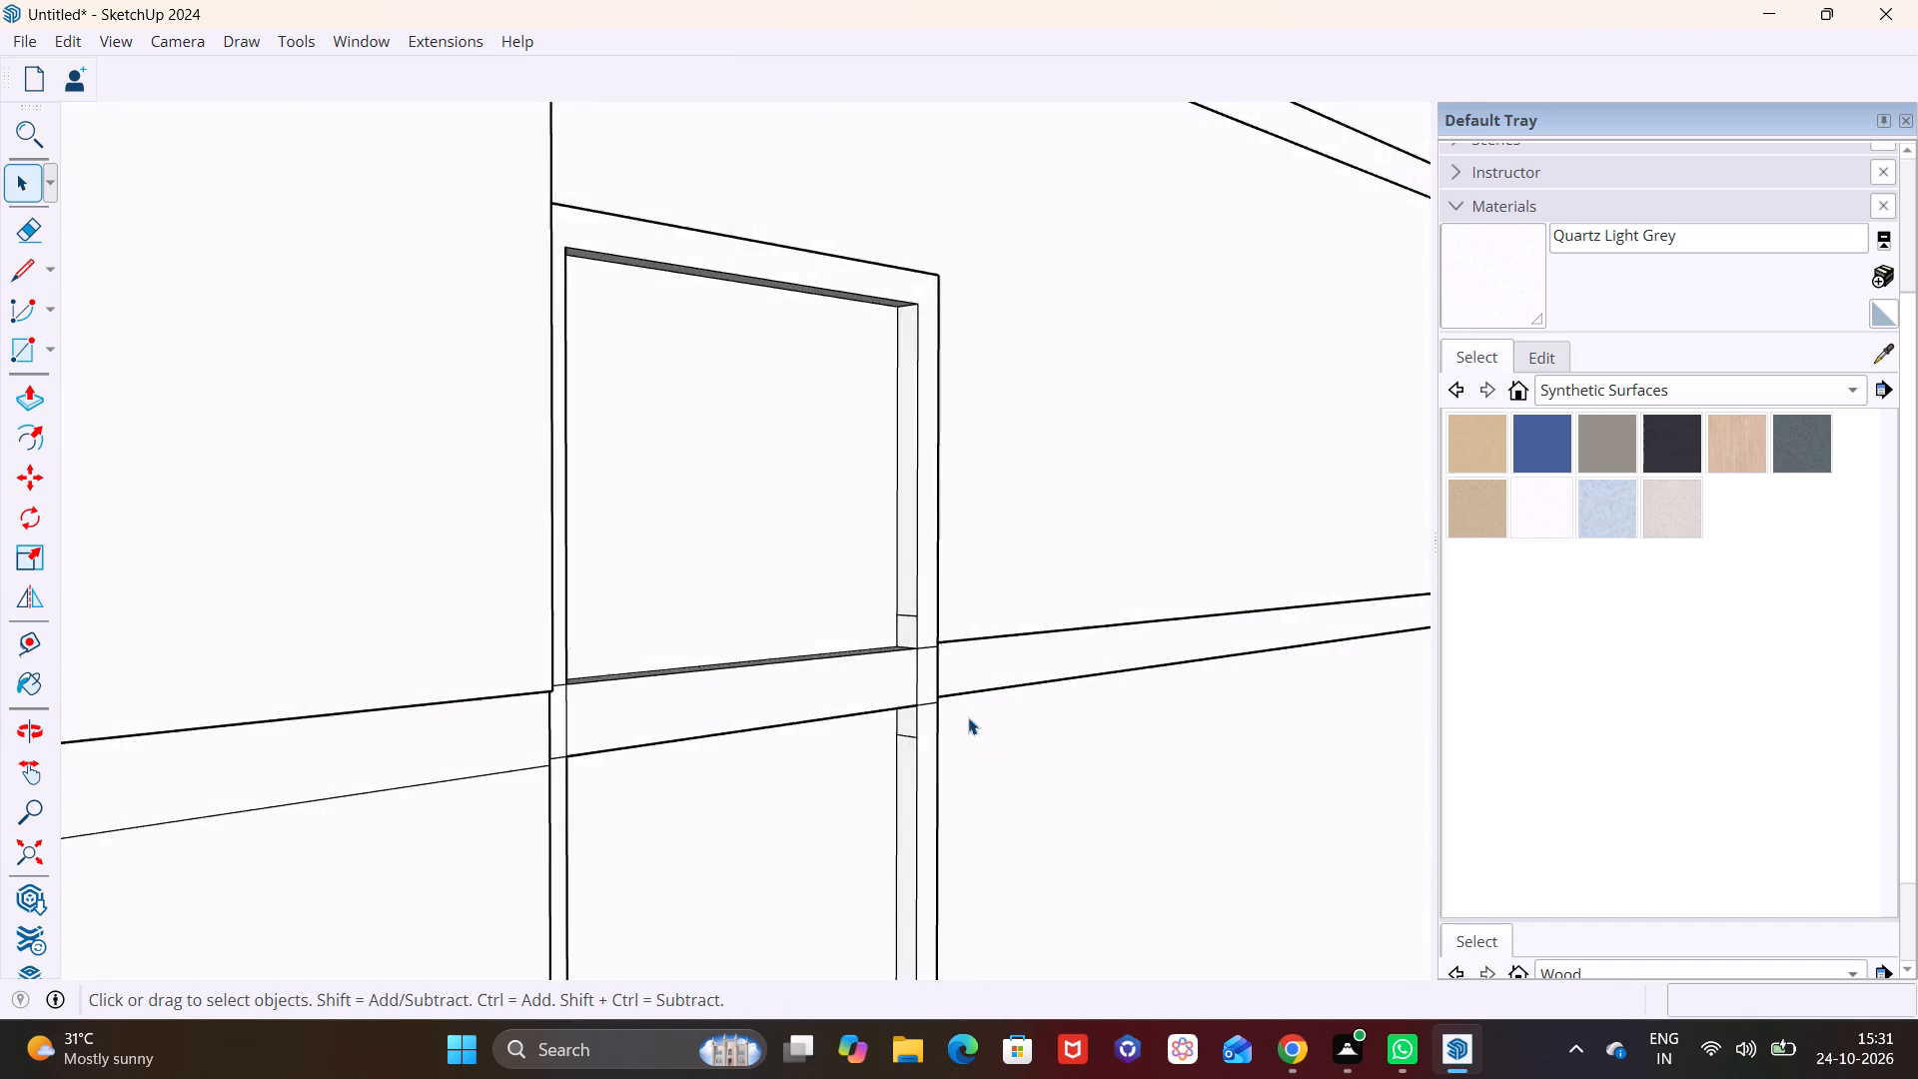
{"action": "scroll", "coordinate": [958, 715], "scroll_direction": "up", "scroll_amount": 7}
{"action": "left_click", "coordinate": [870, 748]}
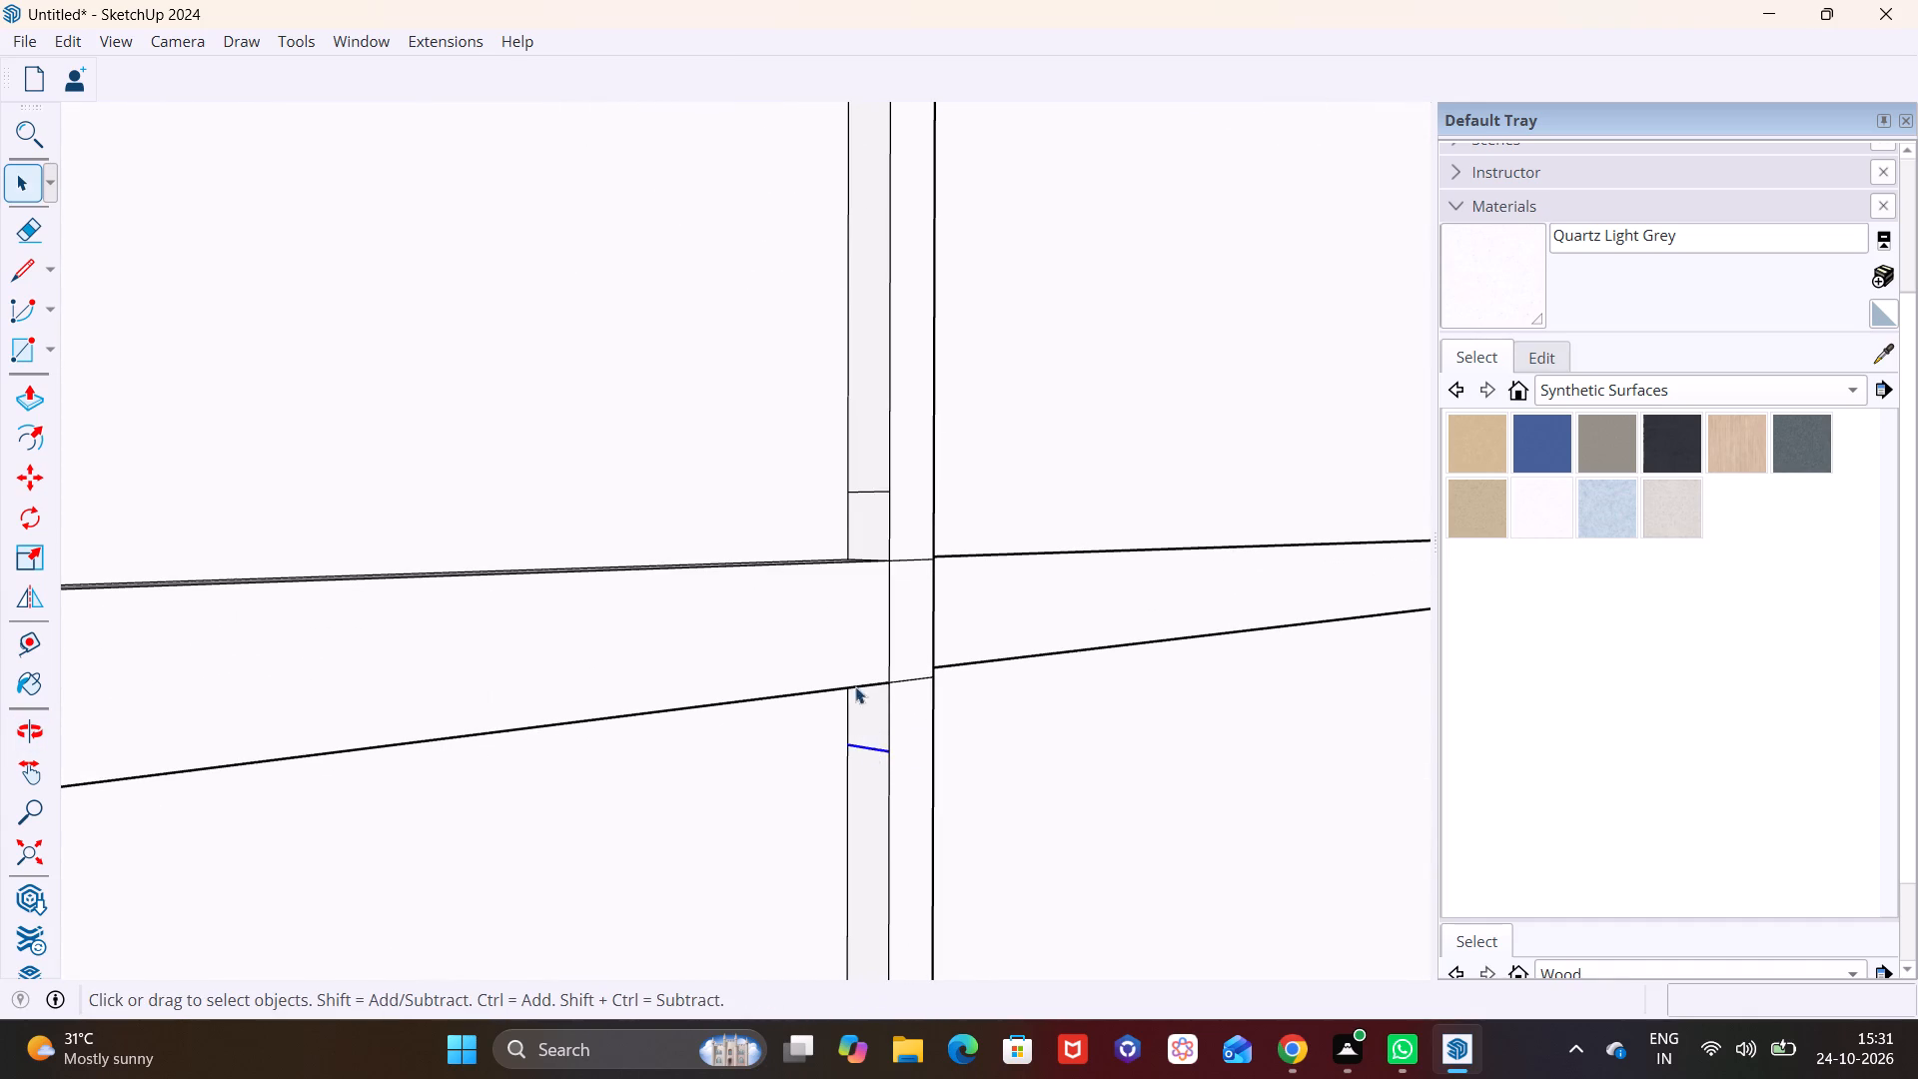
{"action": "key", "text": "Delete"}
{"action": "left_click", "coordinate": [867, 491]}
{"action": "key", "text": "Delete"}
Examine the joined window frames and middle band on both facades around the building's corner.
{"action": "scroll", "coordinate": [766, 675], "scroll_direction": "down", "scroll_amount": 11}
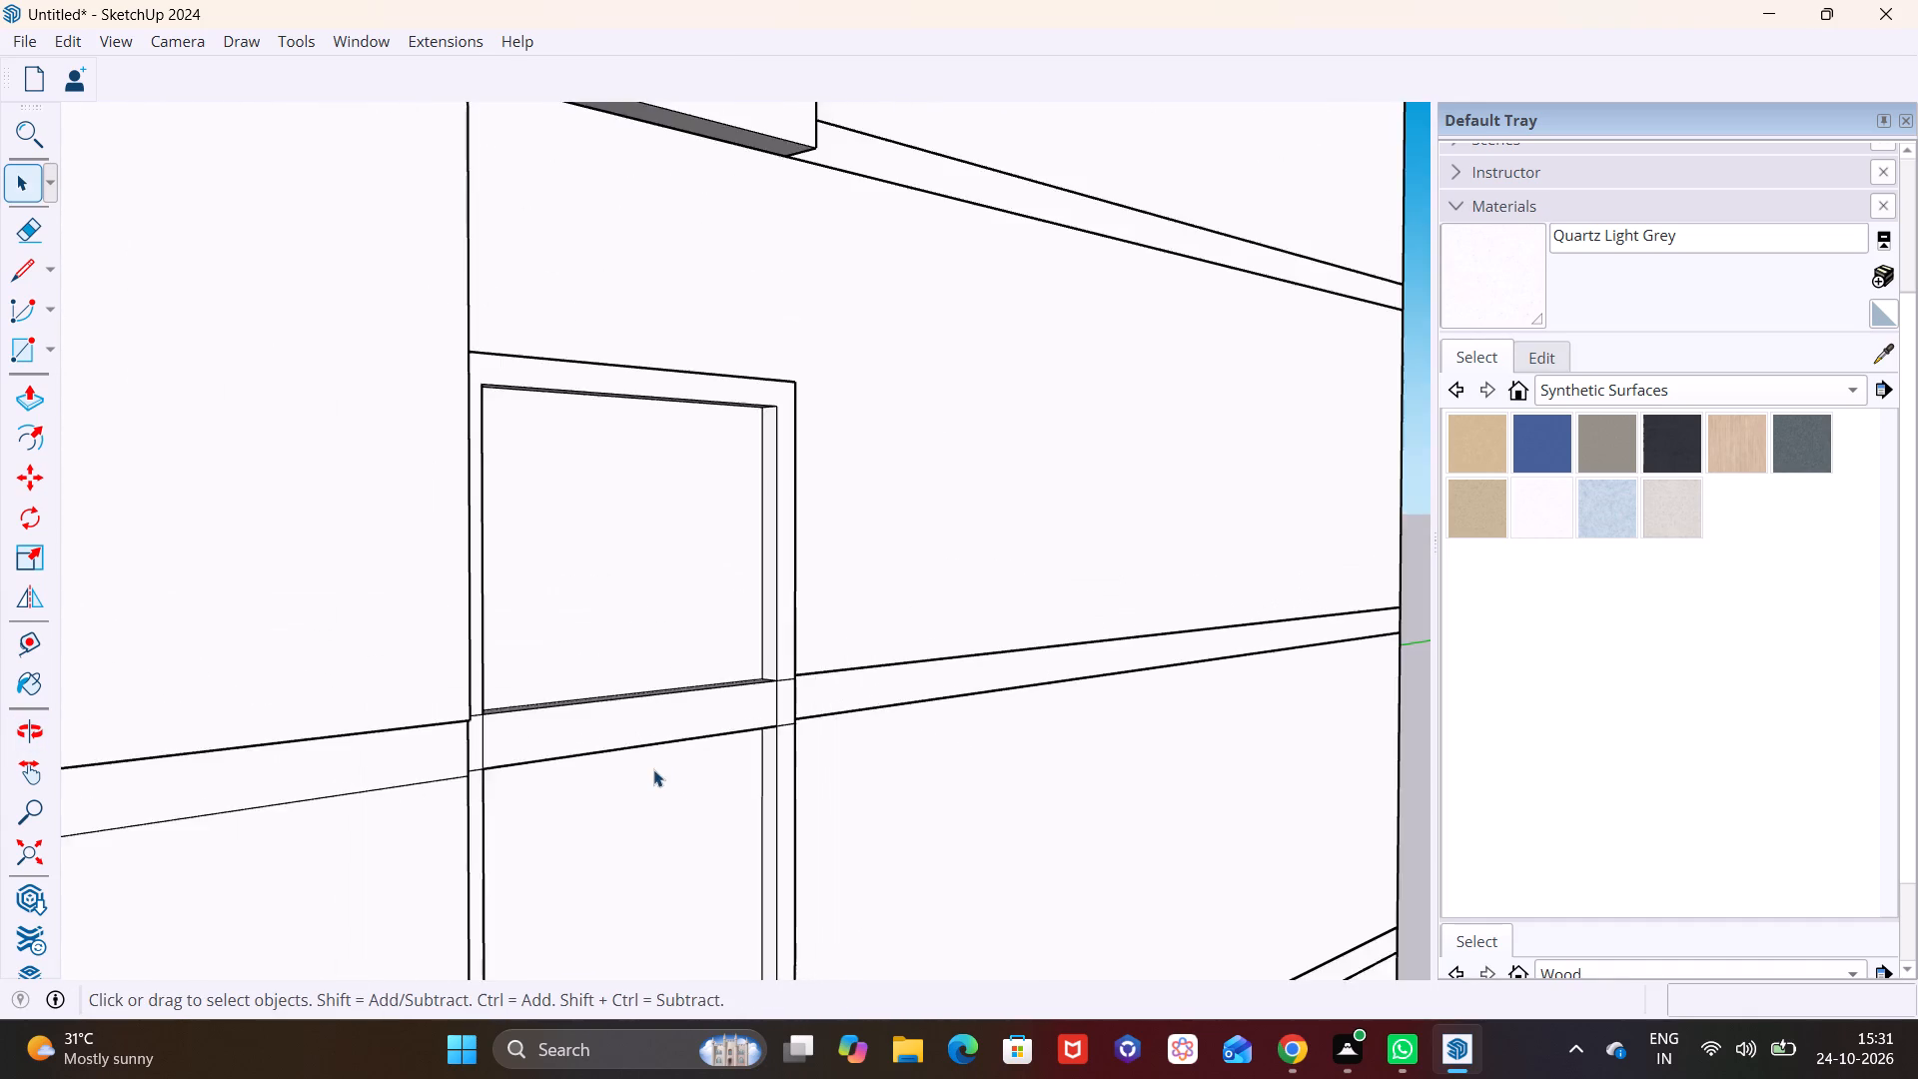
{"action": "middle_click_drag", "start_coordinate": [633, 757], "coordinate": [181, 748]}
{"action": "middle_click_drag", "start_coordinate": [358, 725], "coordinate": [774, 669], "text": "shift"}
{"action": "middle_click_drag", "start_coordinate": [458, 727], "coordinate": [1194, 740]}
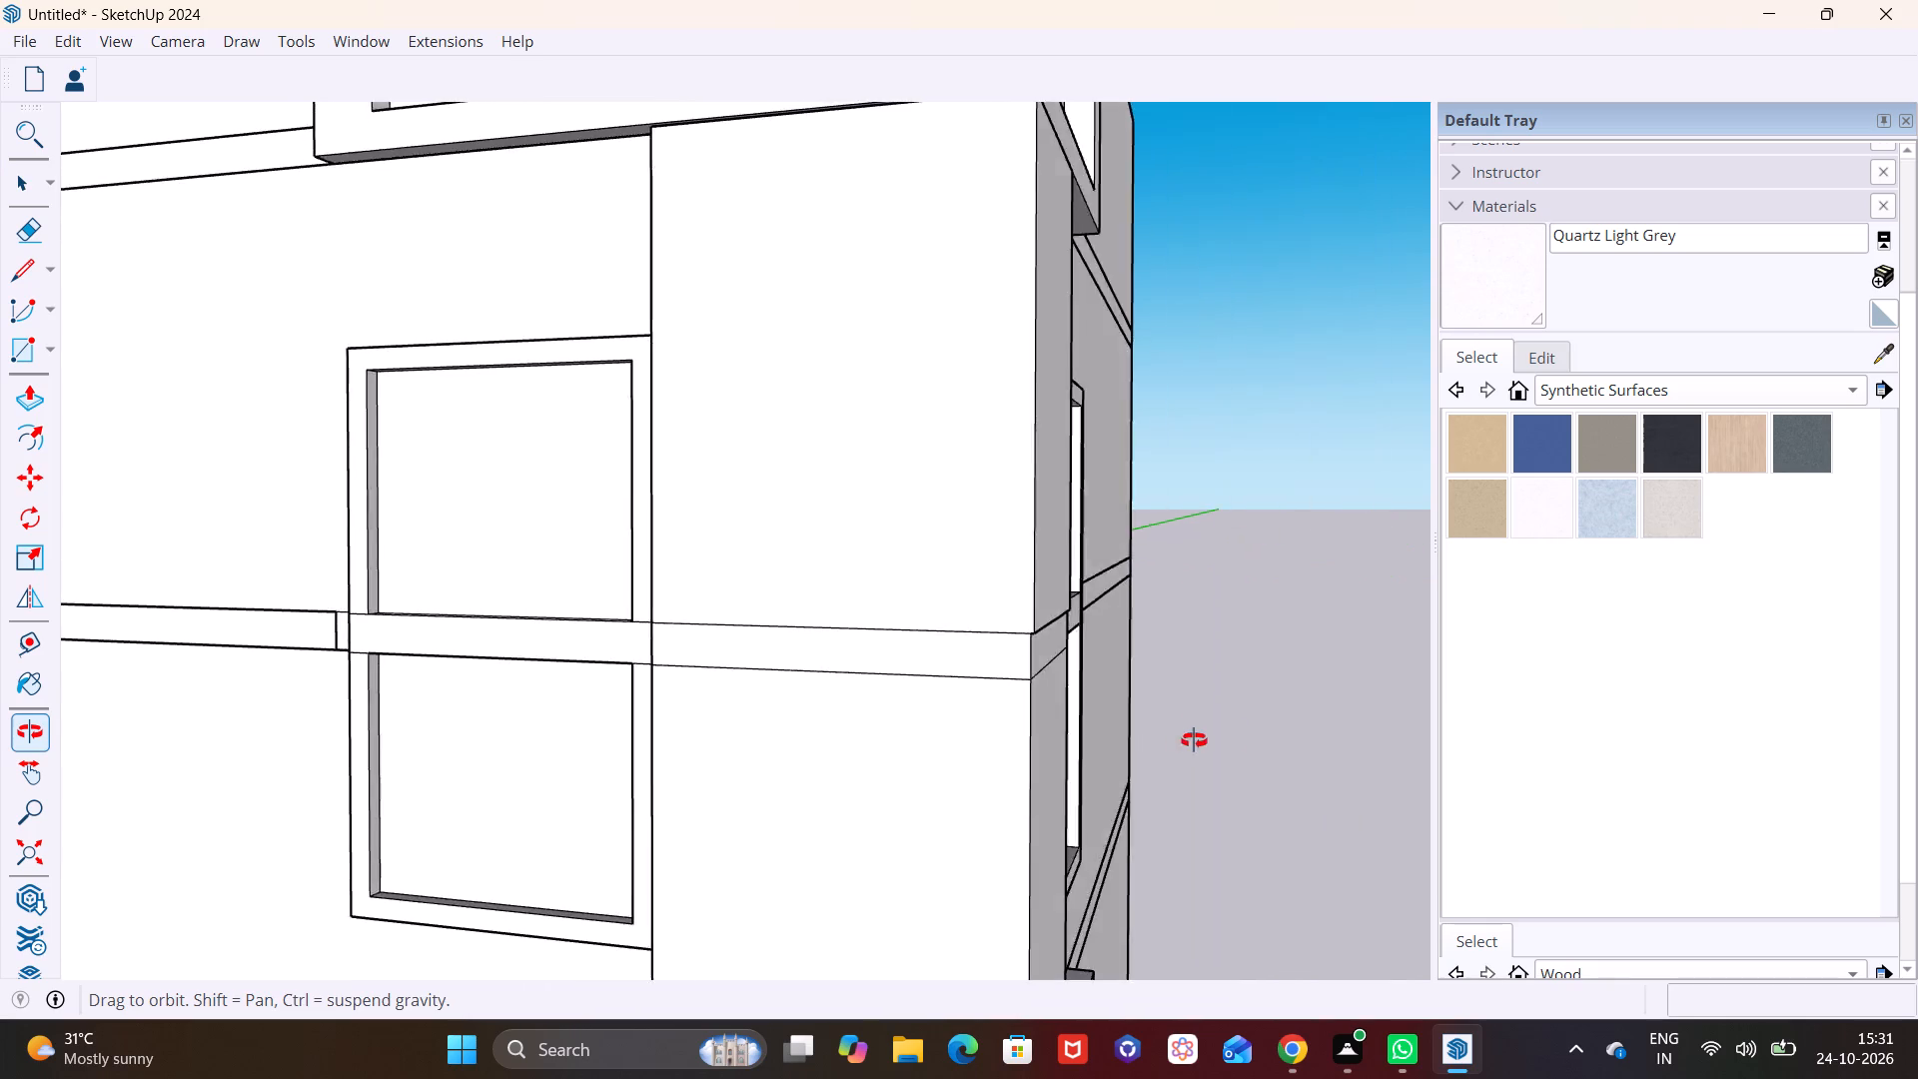
{"action": "middle_click_drag", "start_coordinate": [1194, 740], "coordinate": [423, 757]}
{"action": "scroll", "coordinate": [664, 775], "scroll_direction": "down", "scroll_amount": 10}
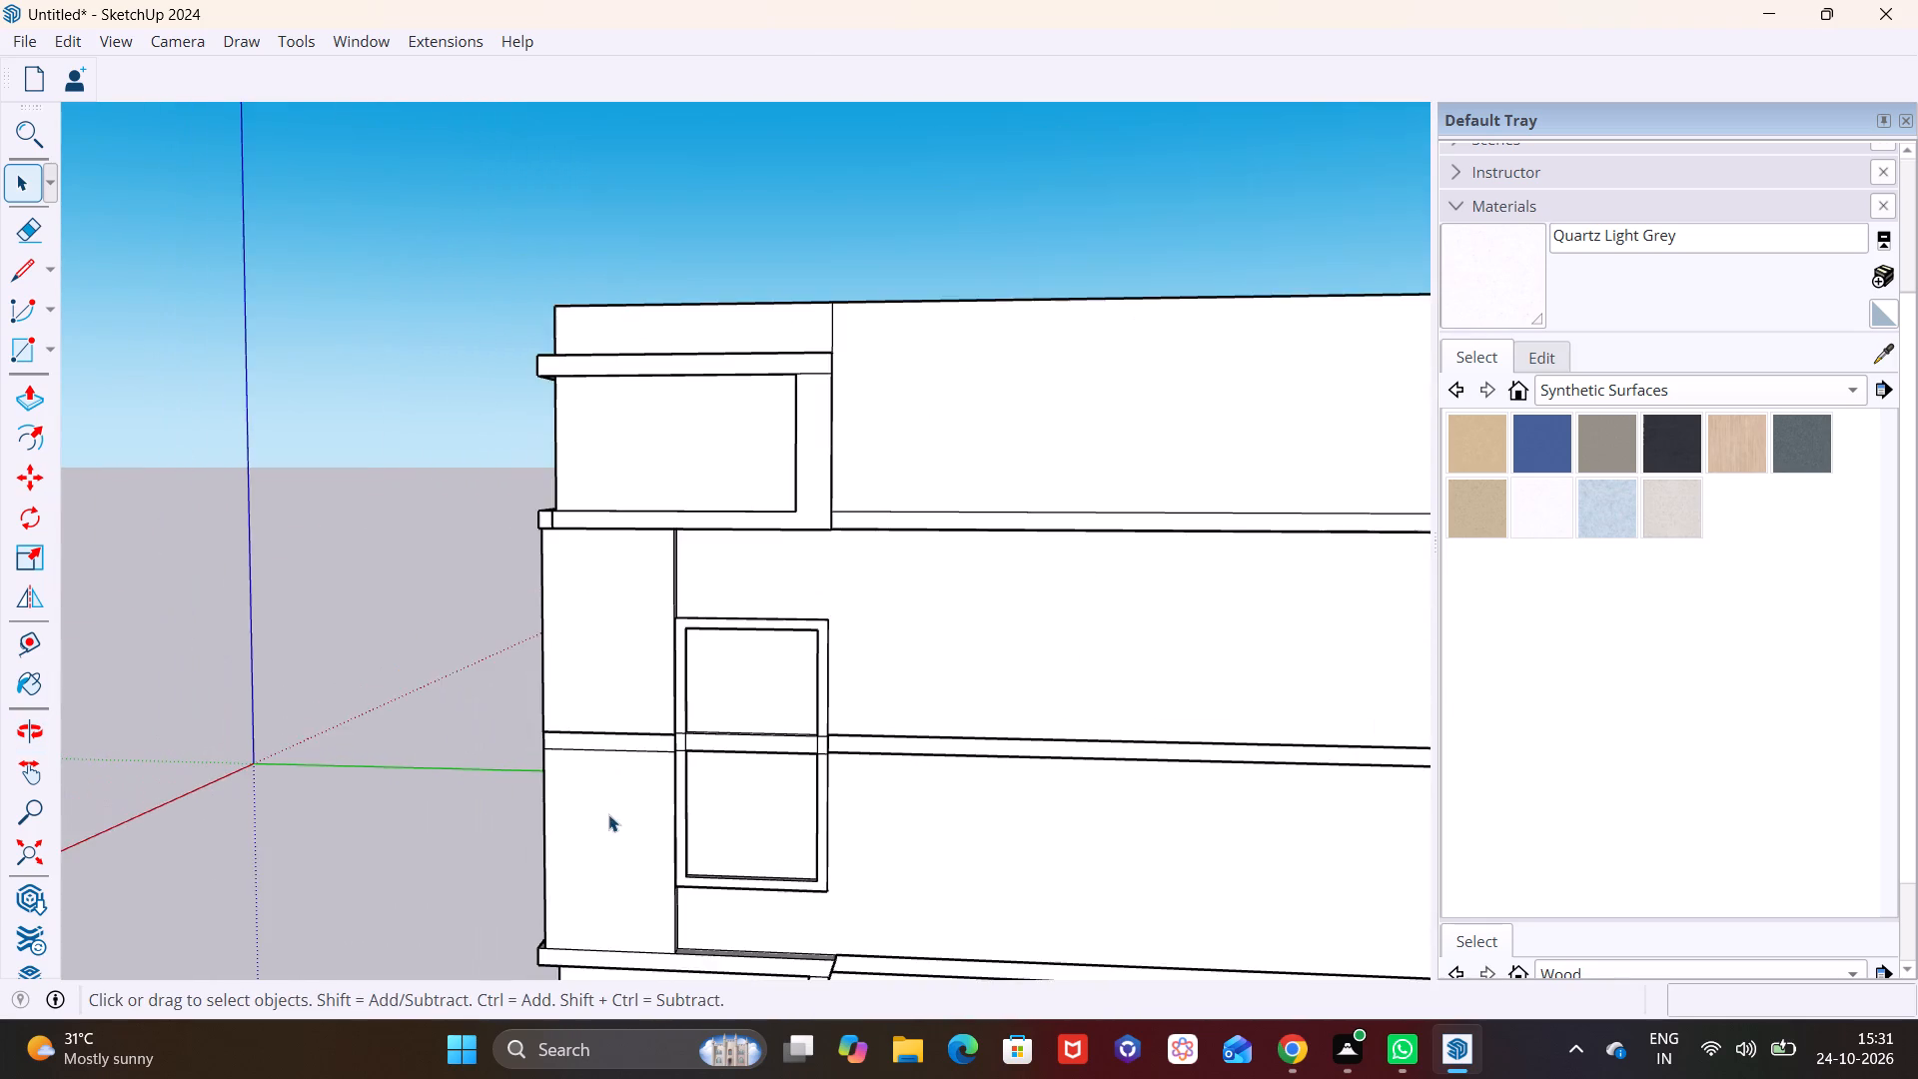
{"action": "middle_click_drag", "start_coordinate": [588, 816], "coordinate": [1153, 836]}
{"action": "scroll", "coordinate": [930, 813], "scroll_direction": "down", "scroll_amount": 2, "text": "shift"}
{"action": "middle_click_drag", "start_coordinate": [843, 818], "coordinate": [754, 660], "text": "shift"}
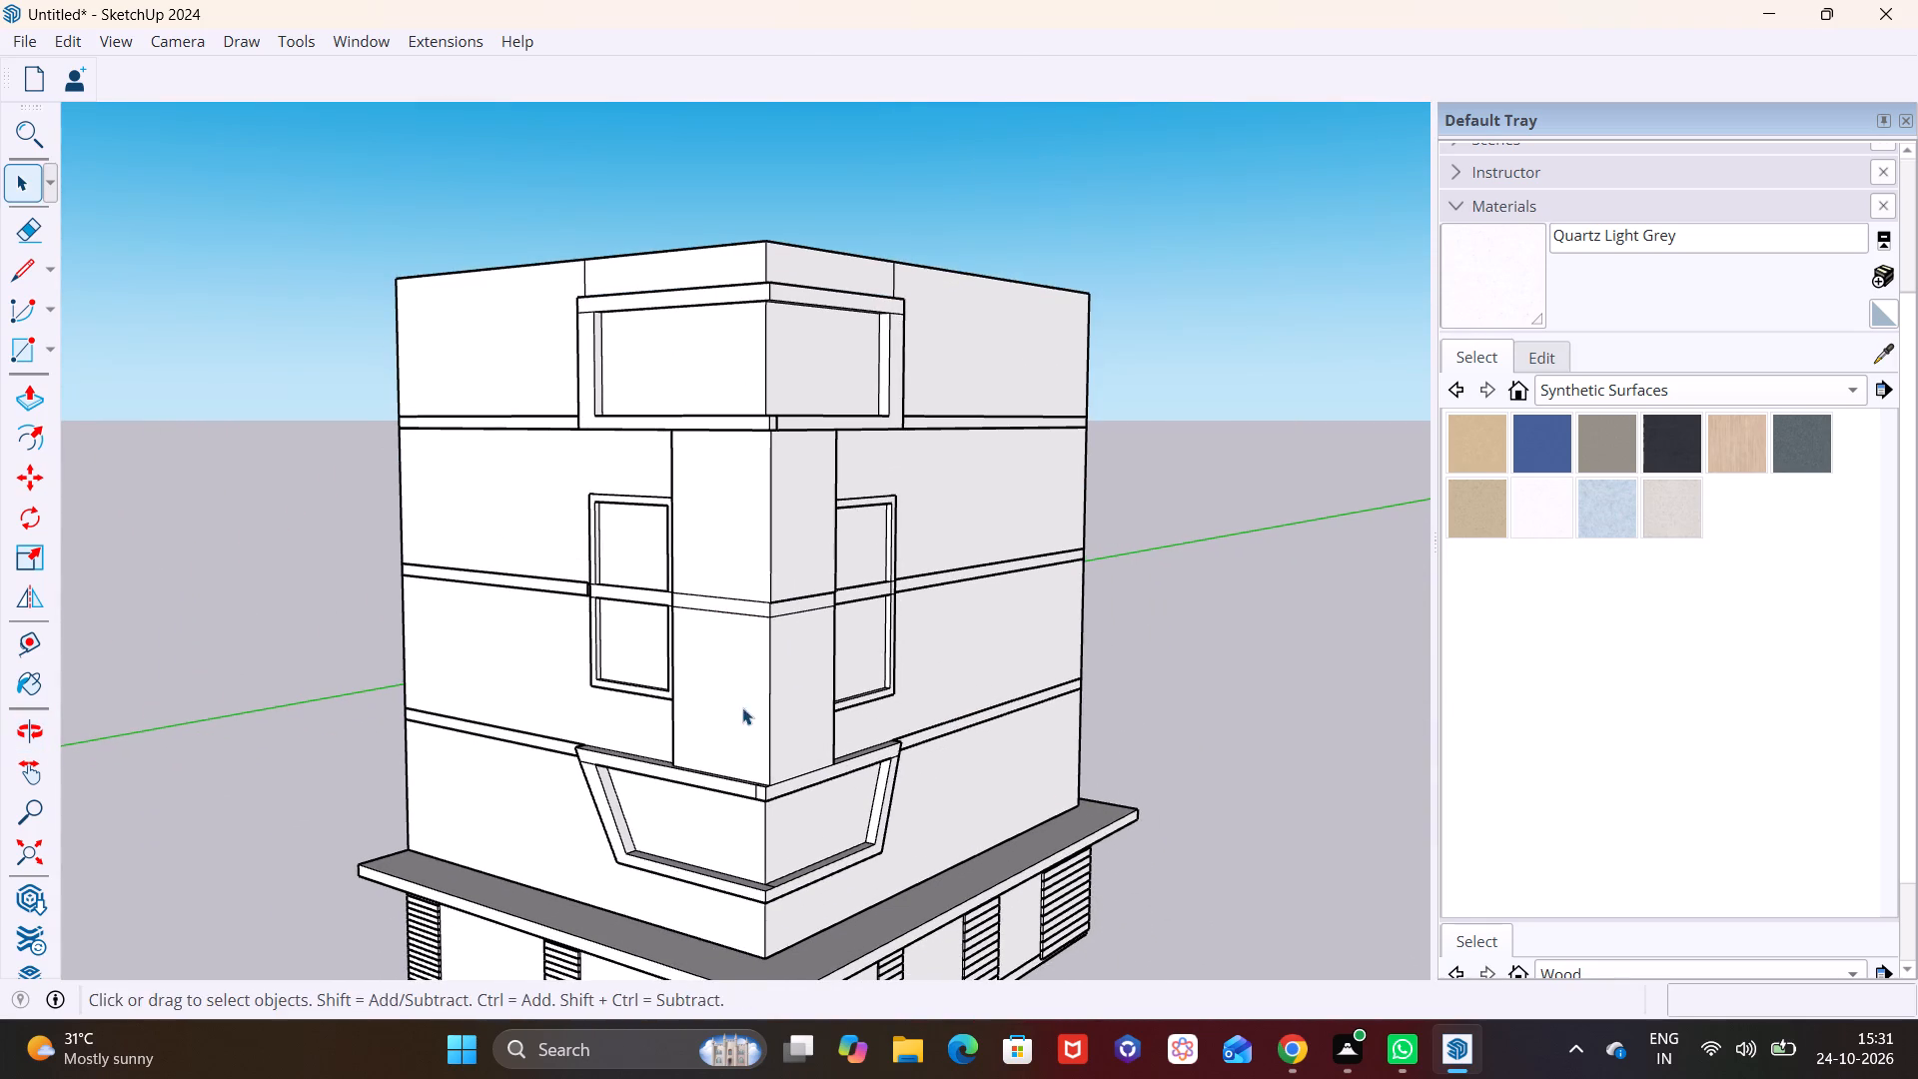
{"action": "middle_click_drag", "start_coordinate": [742, 759], "coordinate": [739, 695]}
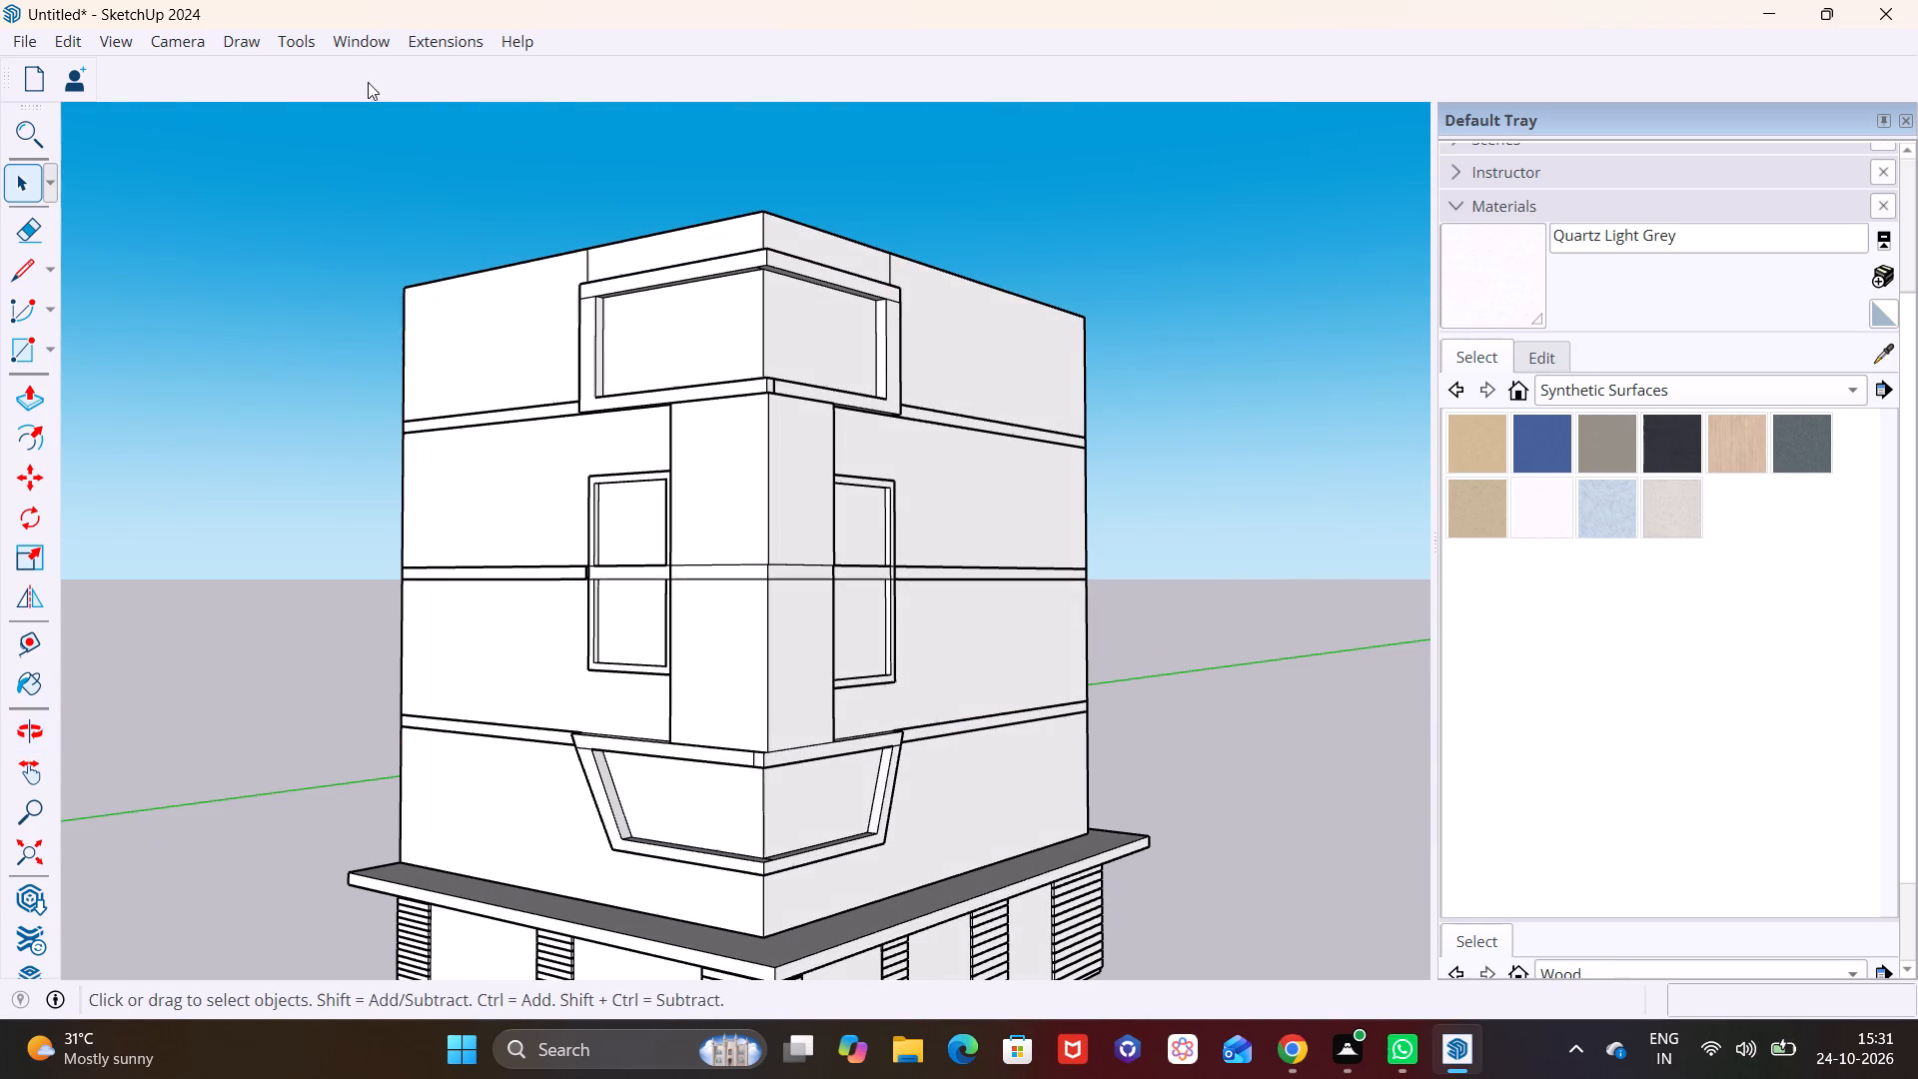
Open 3D Warehouse and search for "windows".
{"action": "left_click", "coordinate": [371, 42]}
{"action": "left_click", "coordinate": [395, 234]}
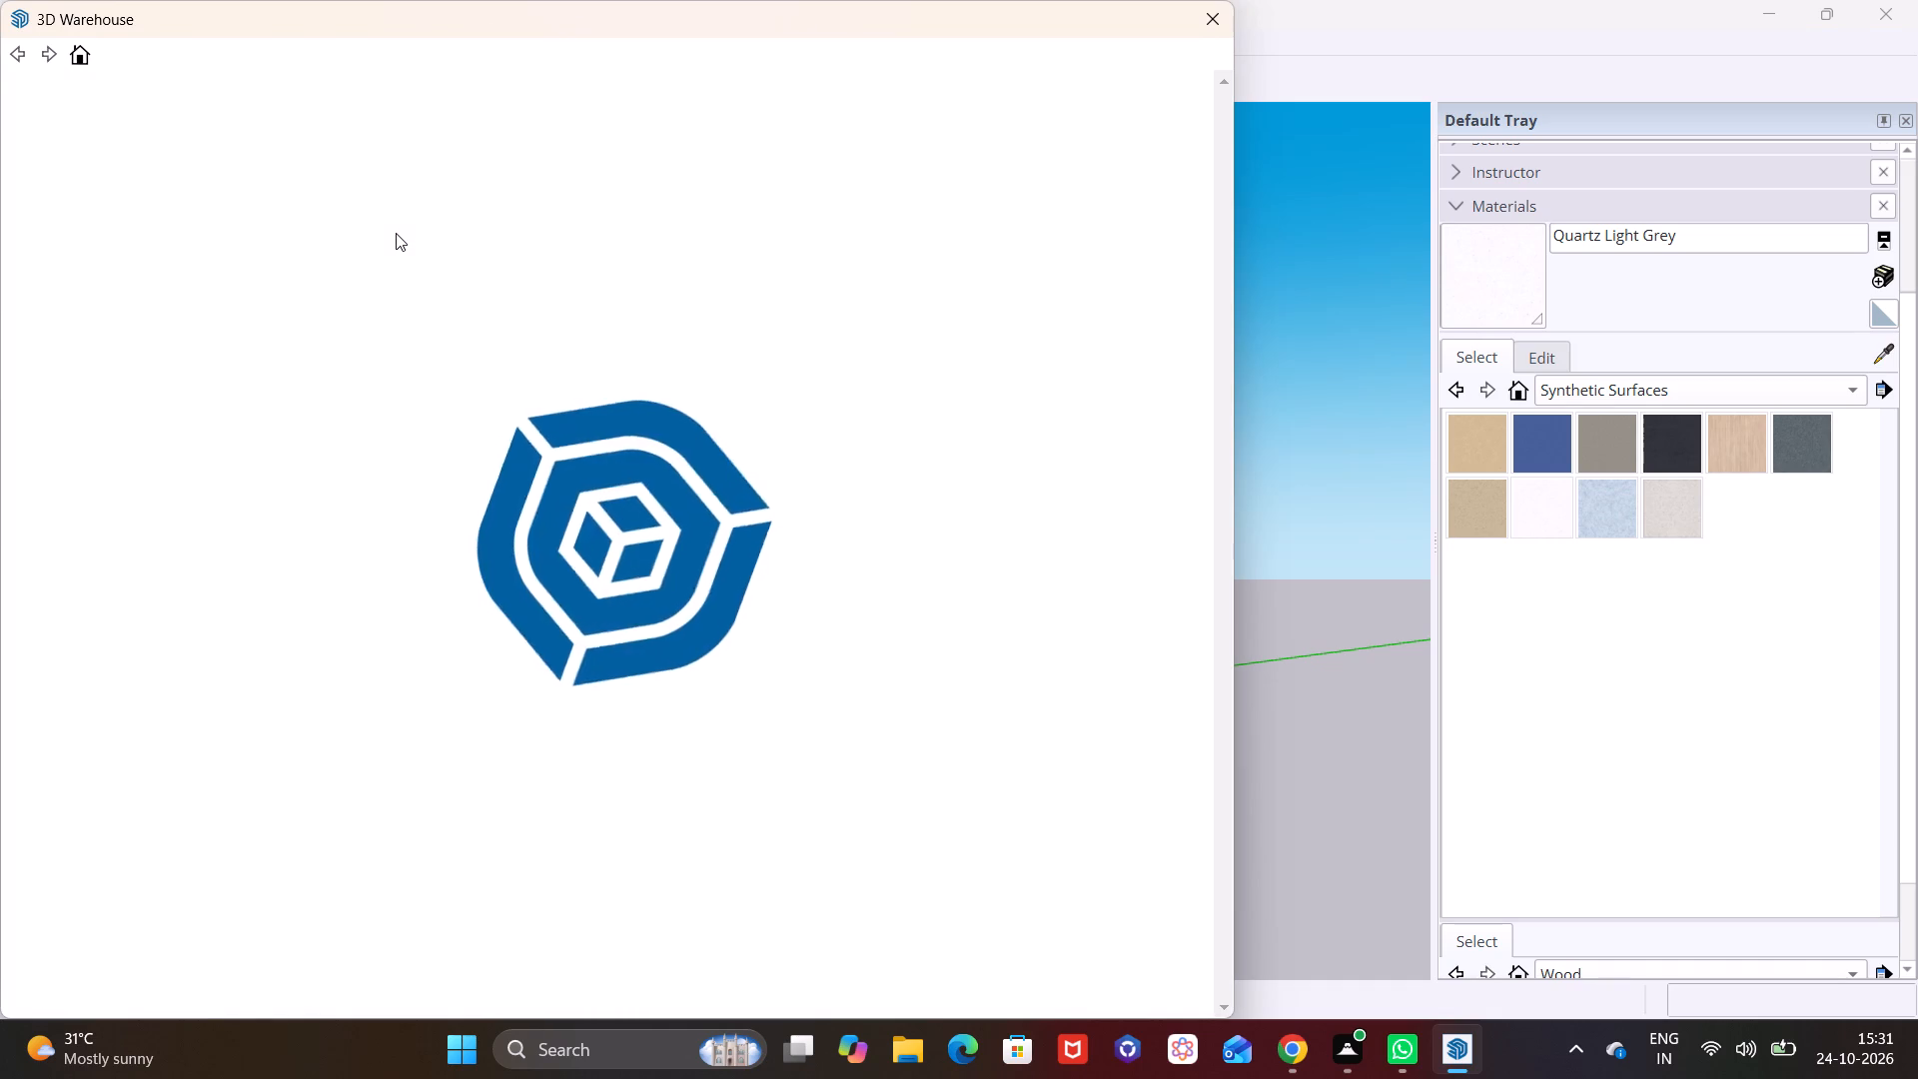
{"action": "left_click", "coordinate": [460, 110]}
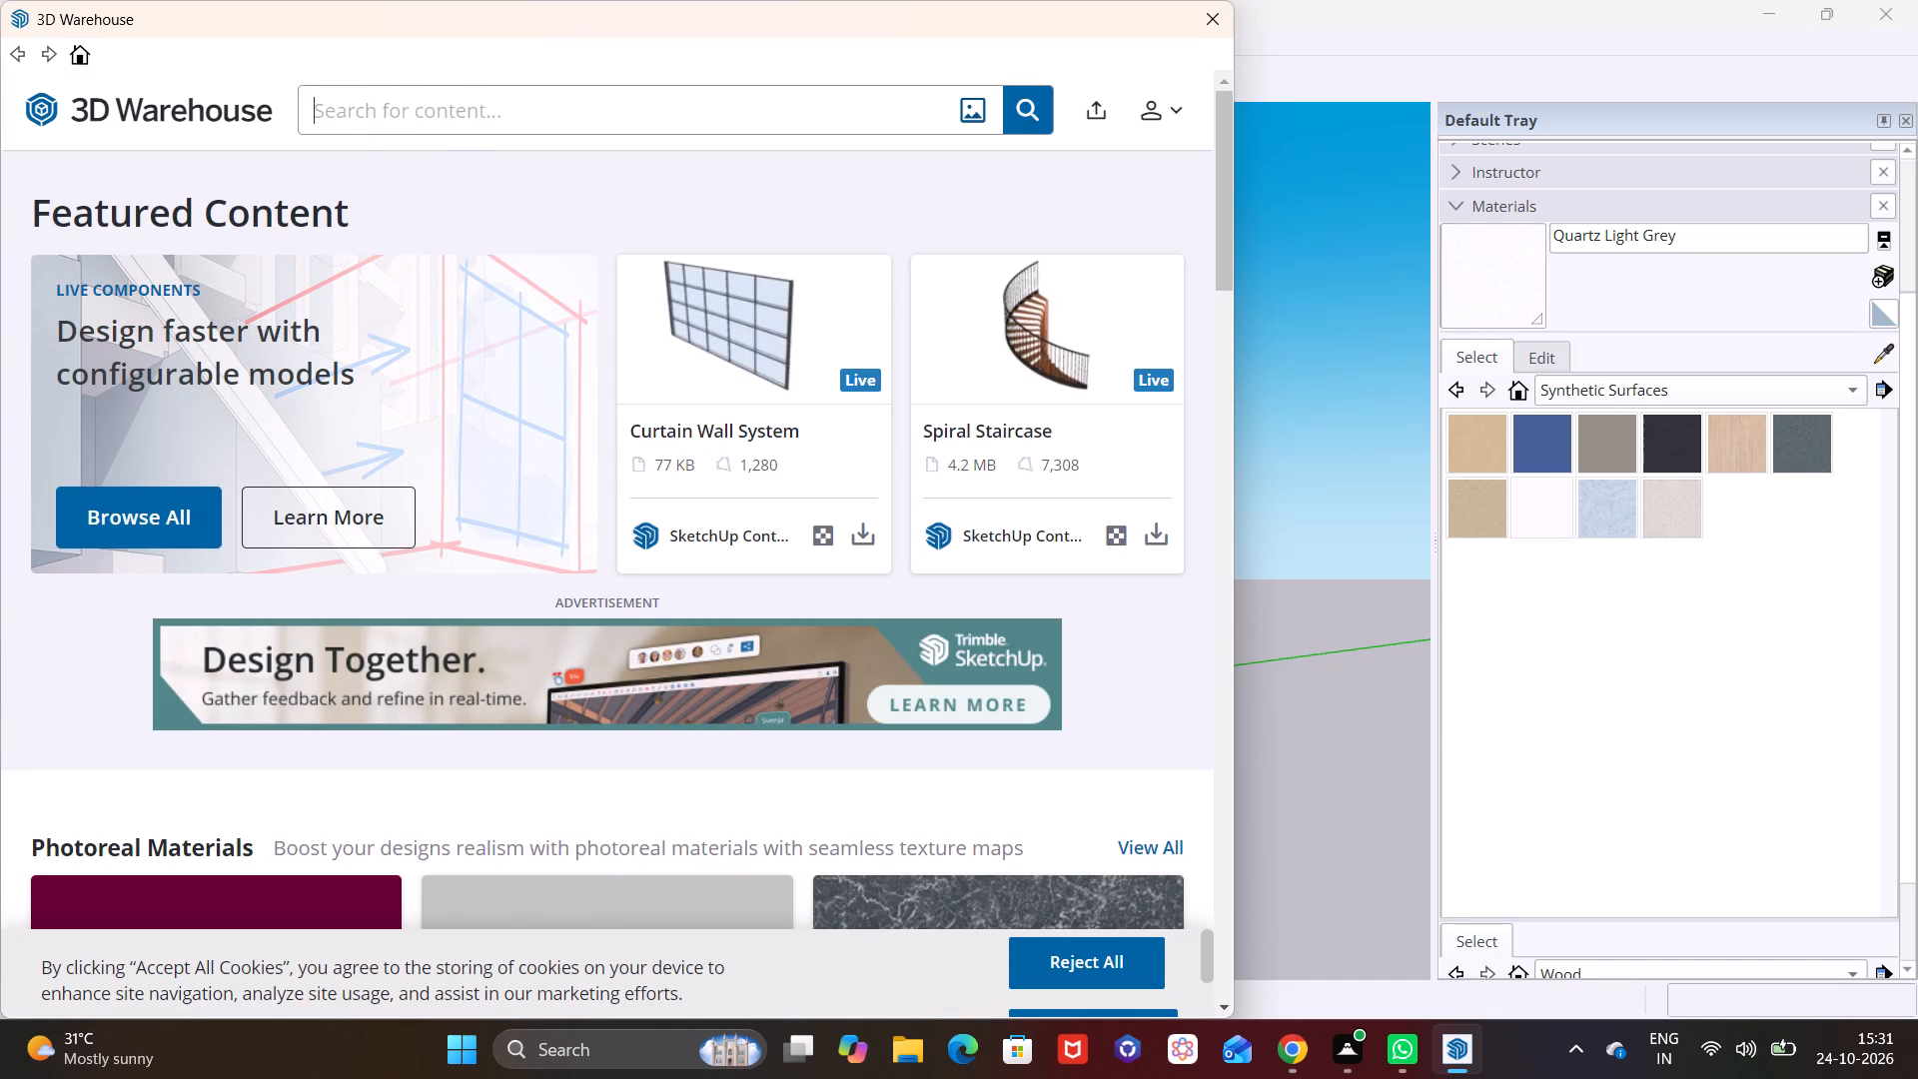
{"action": "left_click", "coordinate": [469, 122]}
{"action": "type", "text": "windows"}
{"action": "key", "text": "Return"}
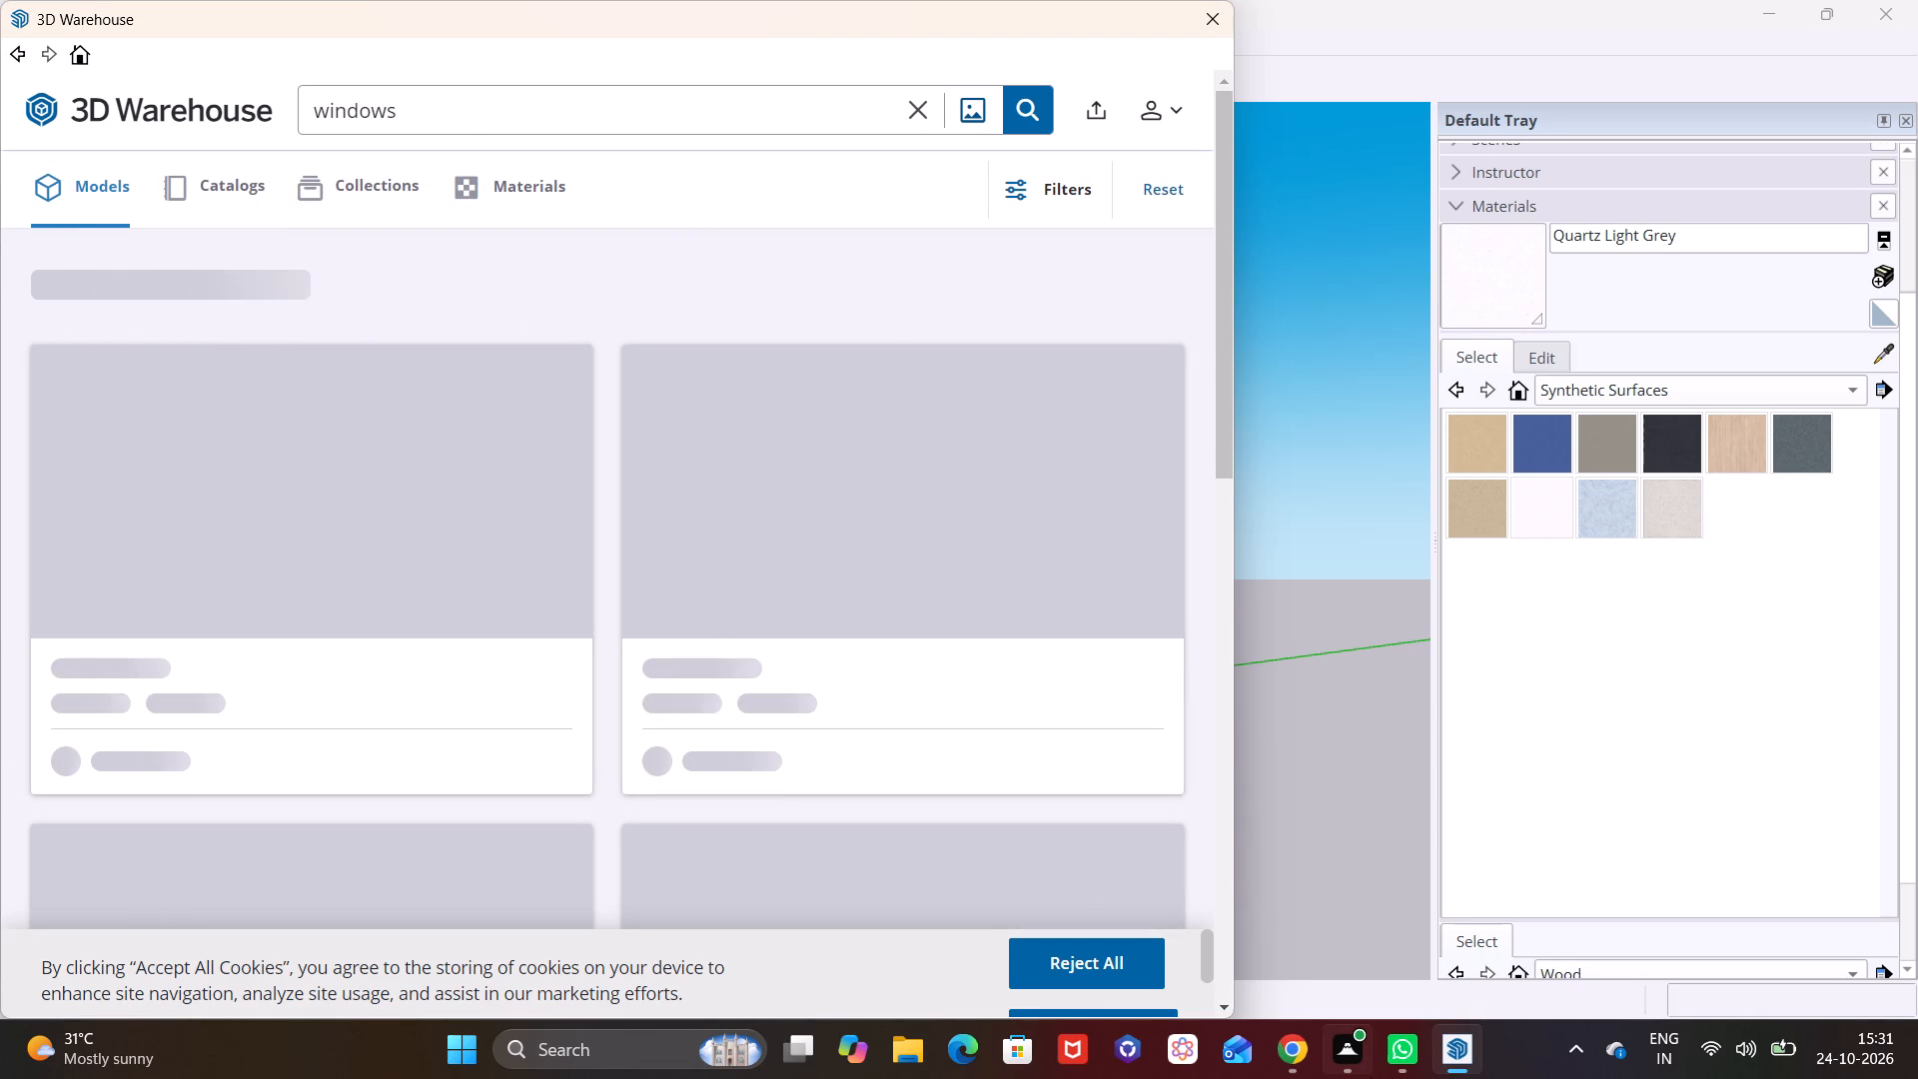
Browse the window models for a framed two-pane sliding window that suits the facade.
{"action": "left_click", "coordinate": [1225, 1004]}
{"action": "left_click", "coordinate": [1225, 1003]}
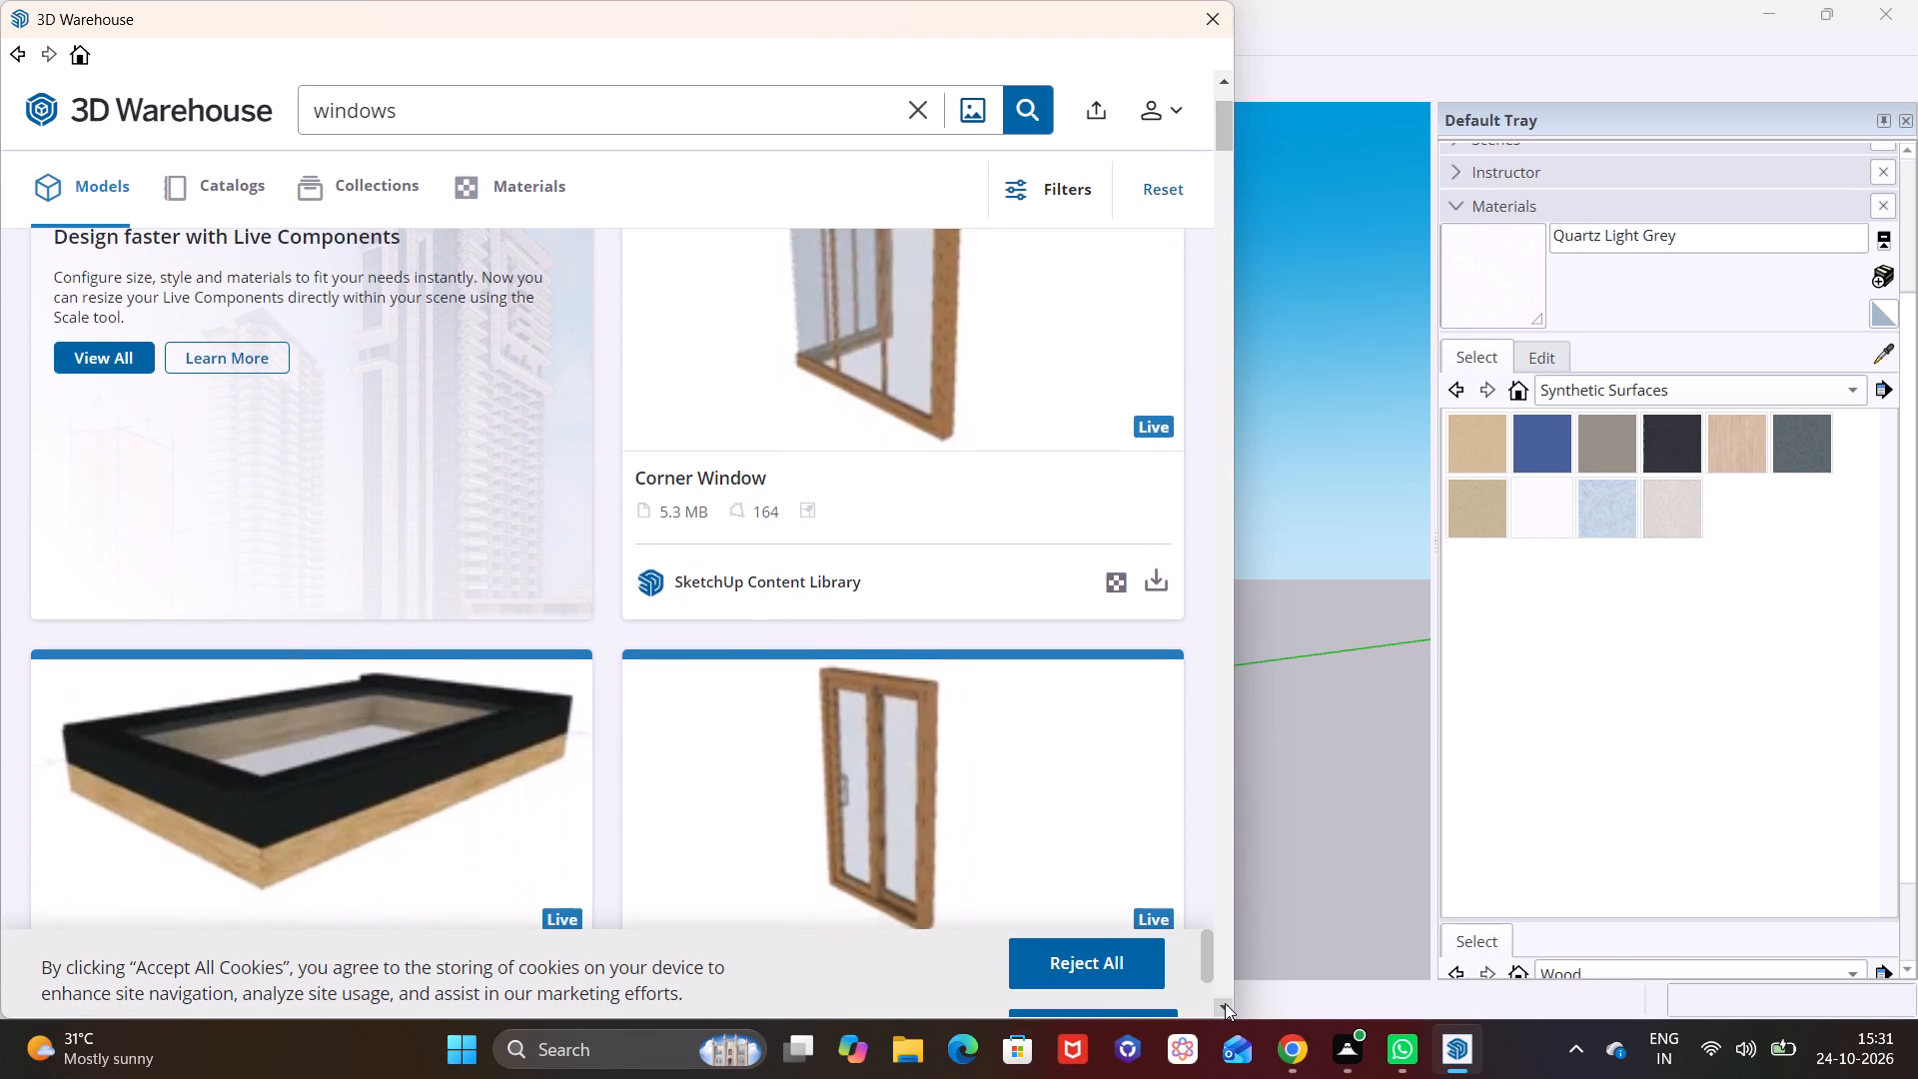
{"action": "left_click", "coordinate": [1225, 1003]}
{"action": "left_click", "coordinate": [1225, 1003]}
{"action": "left_click", "coordinate": [1225, 1003]}
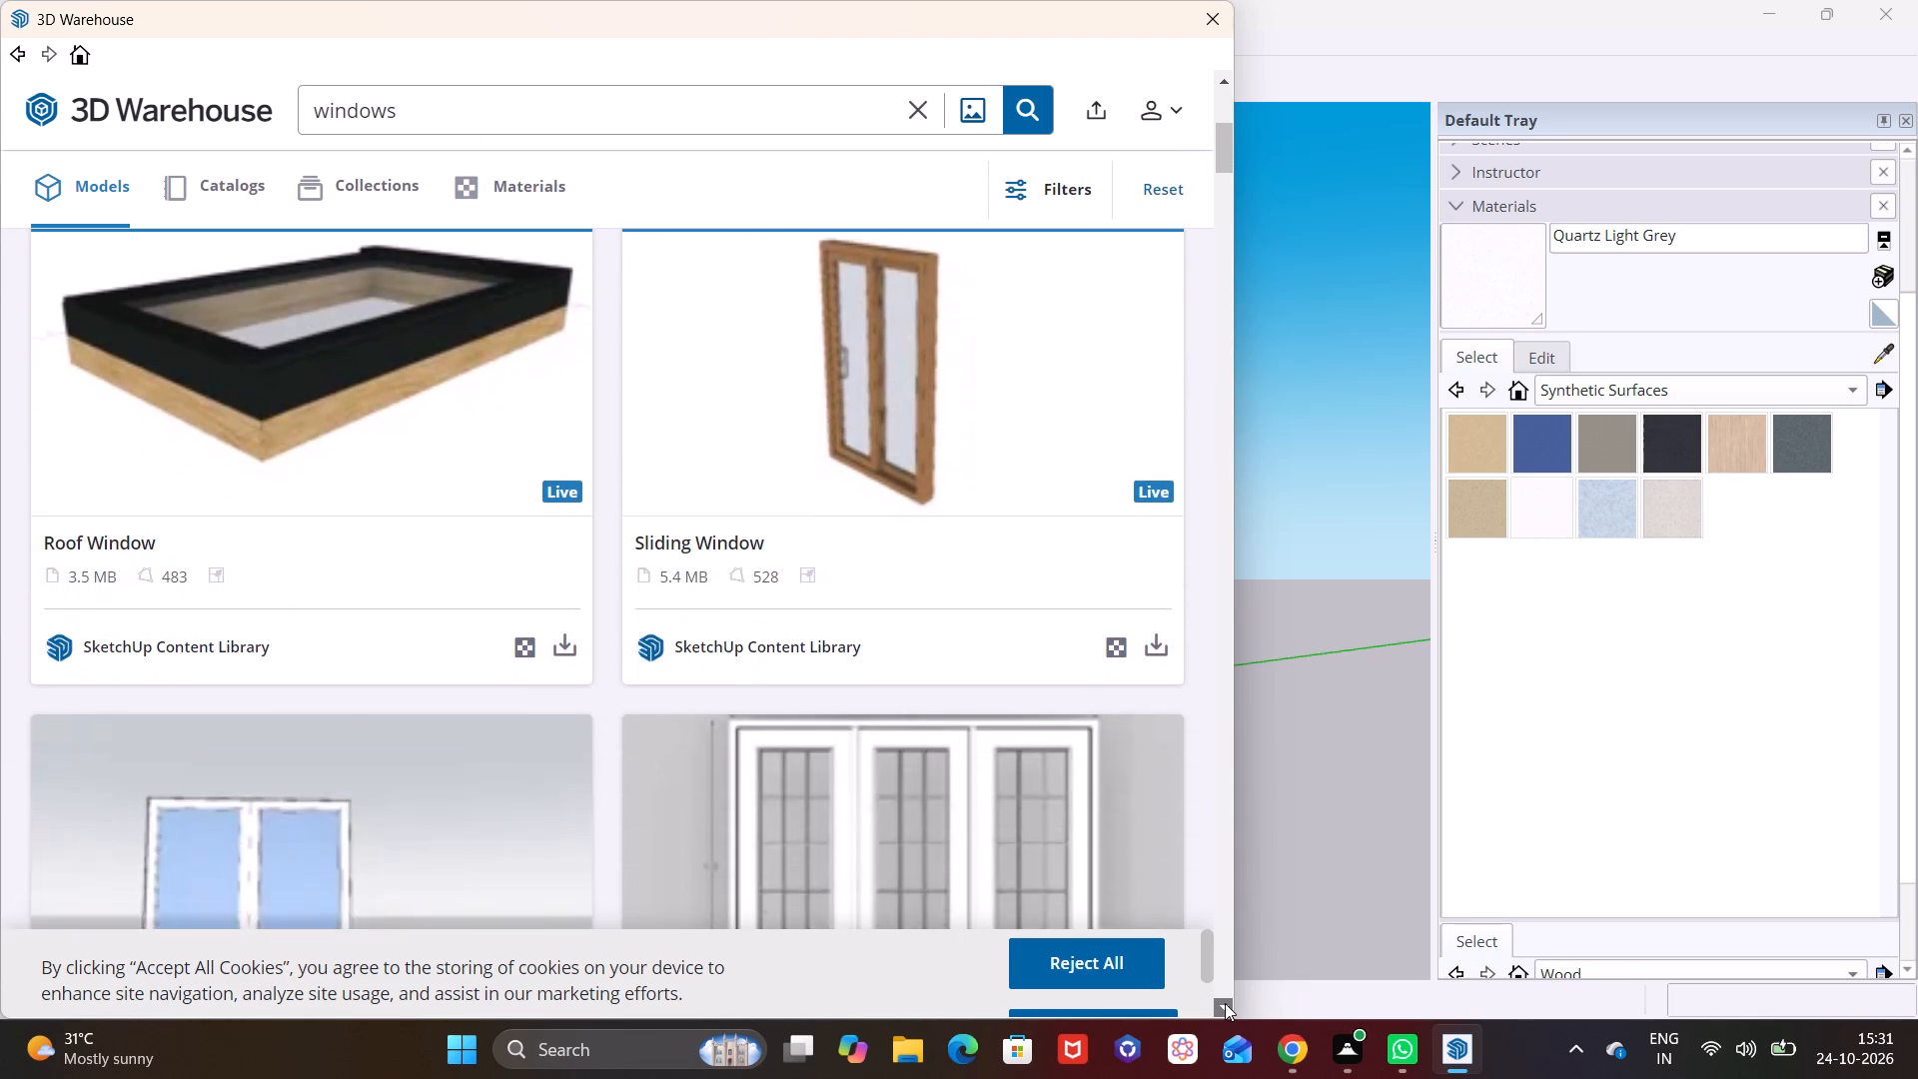
{"action": "left_click", "coordinate": [1225, 1003]}
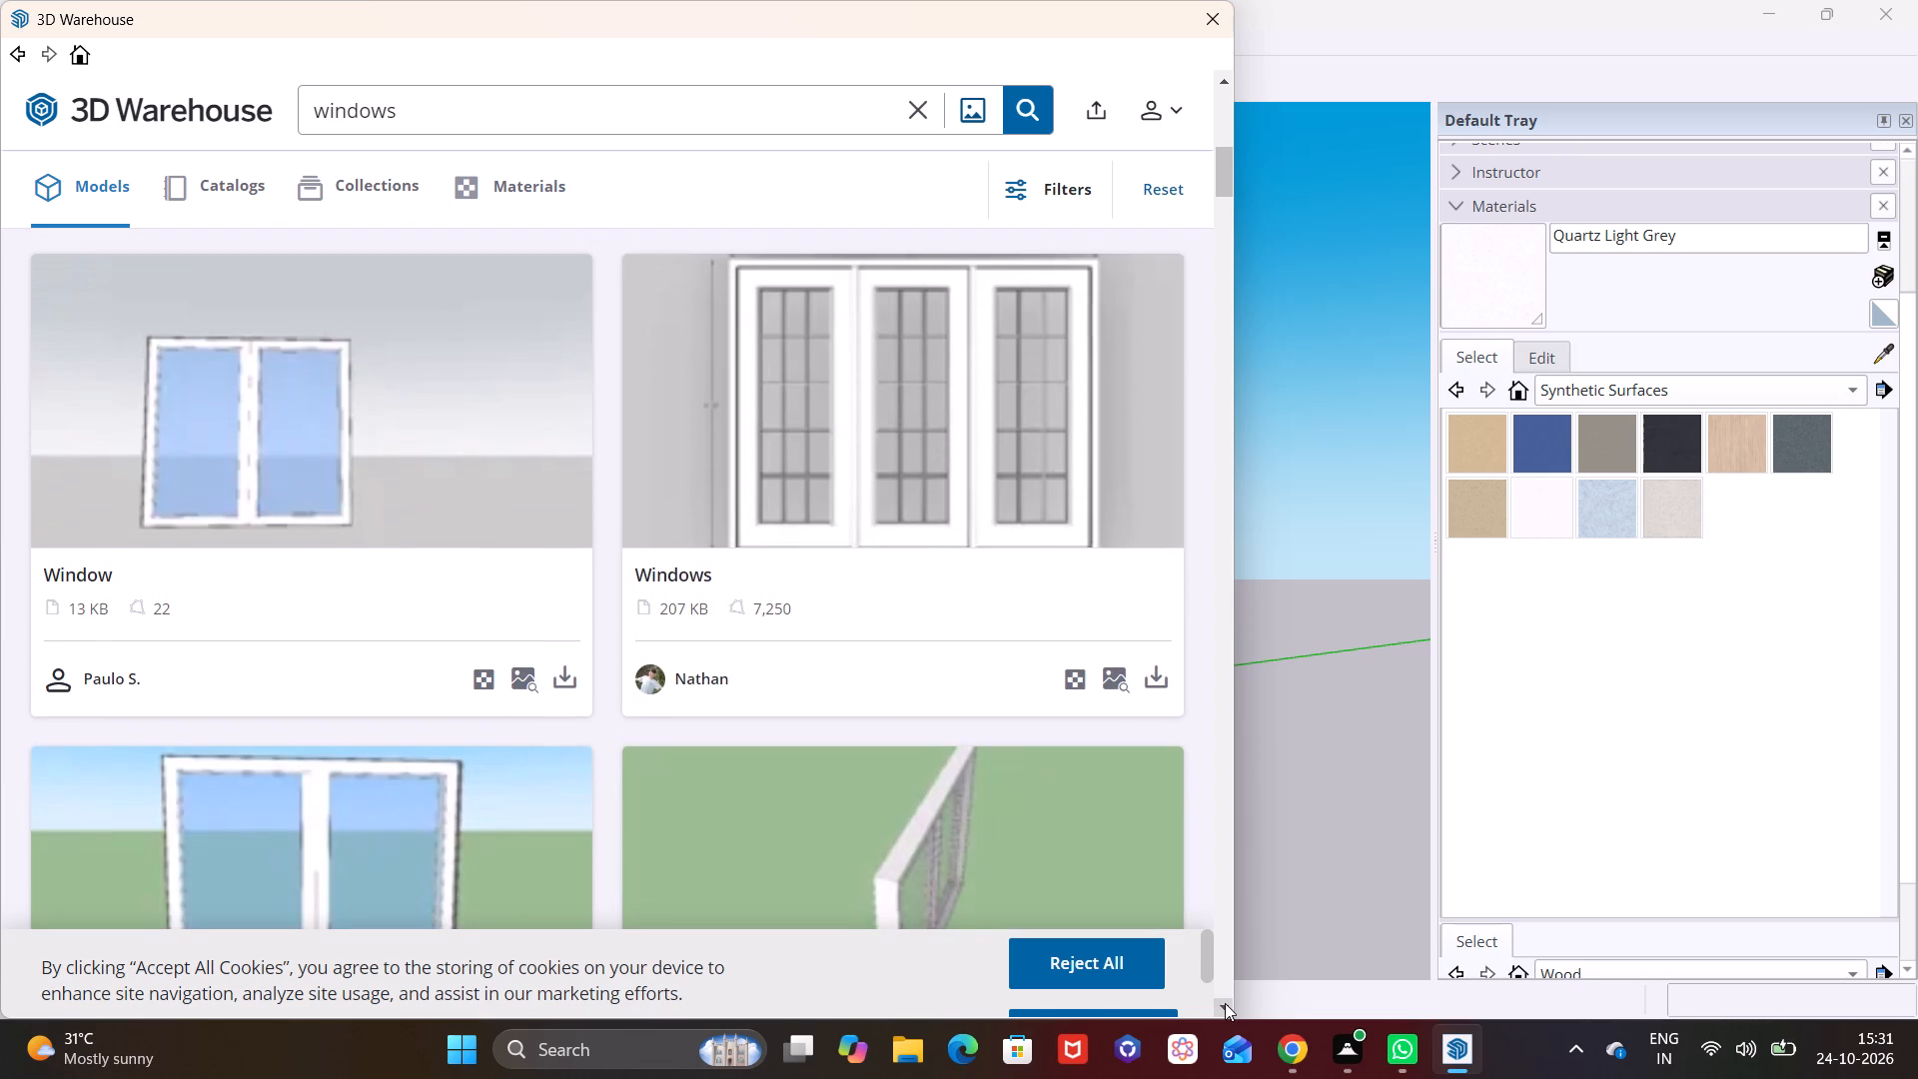
{"action": "left_click", "coordinate": [1225, 1003]}
{"action": "left_click", "coordinate": [1225, 1003]}
{"action": "left_click", "coordinate": [1225, 1003]}
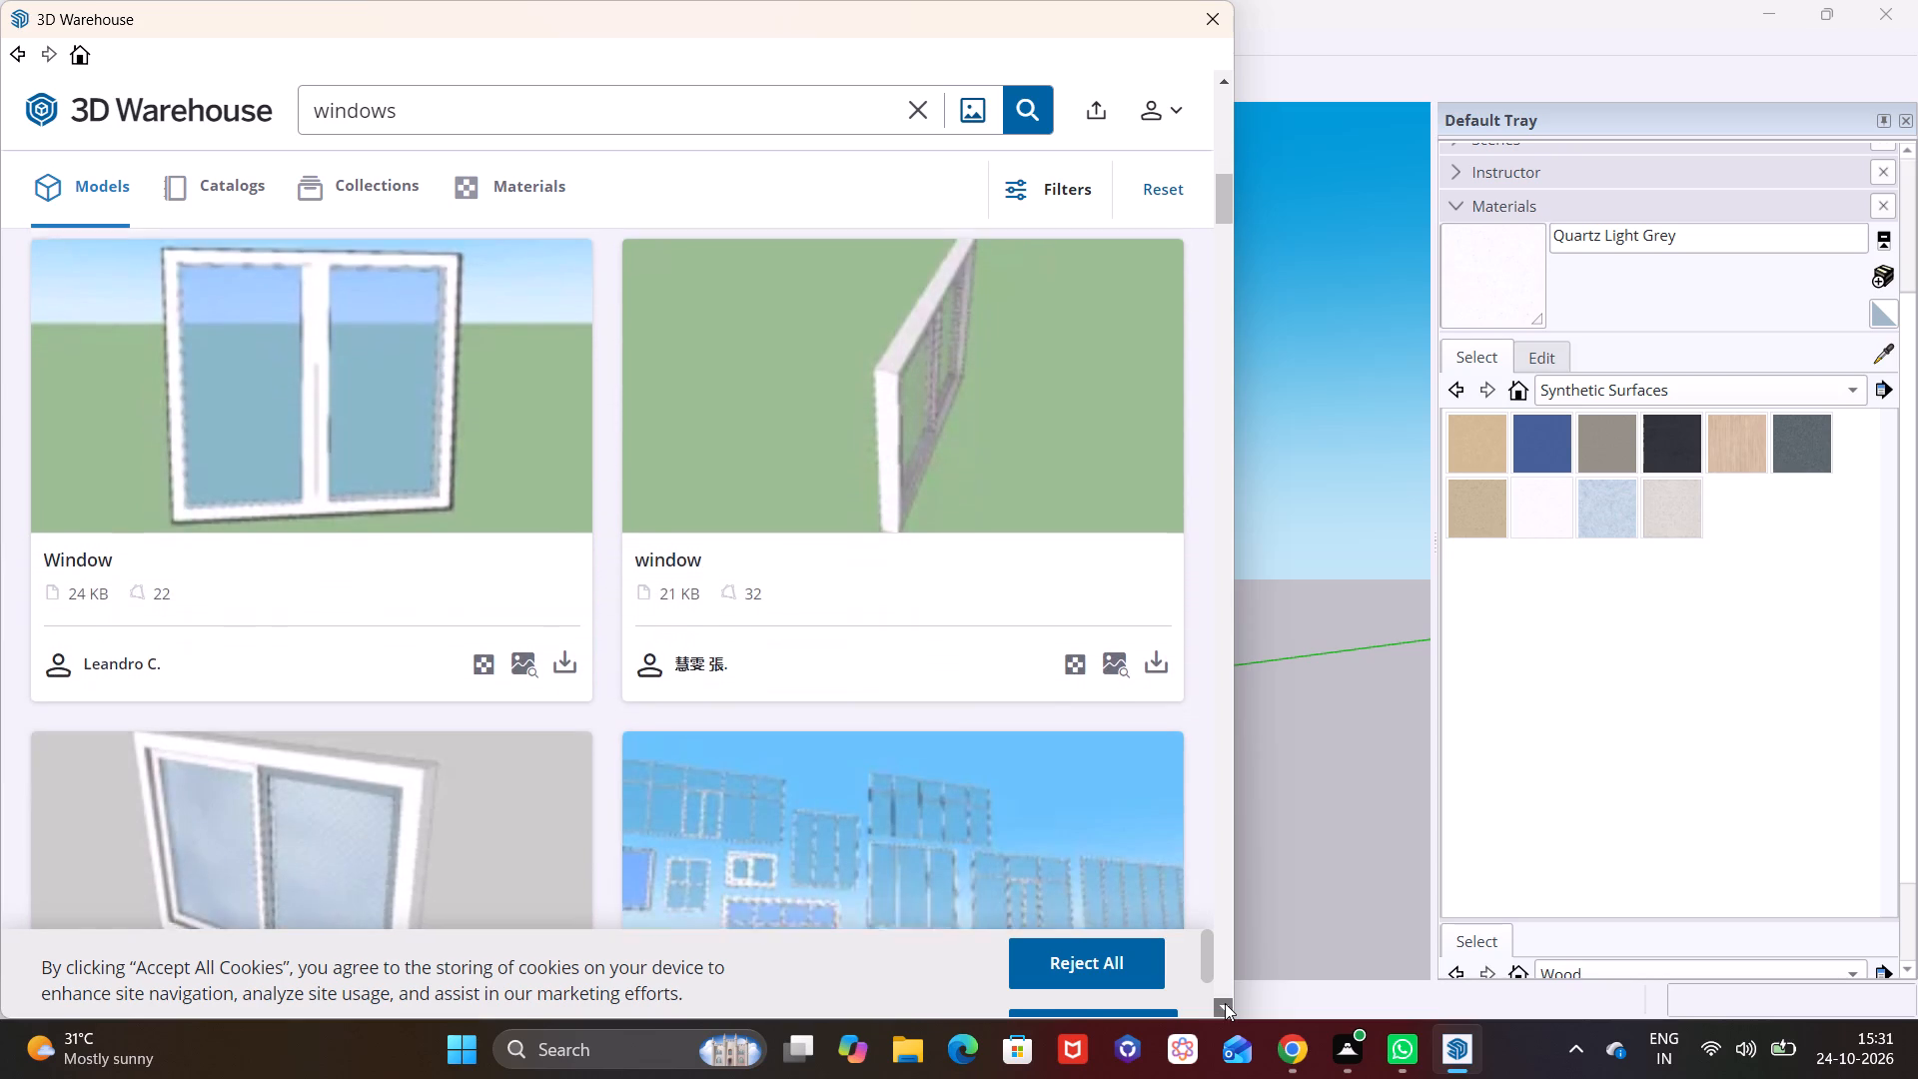
{"action": "left_click", "coordinate": [1225, 1003]}
{"action": "left_click", "coordinate": [1225, 1003]}
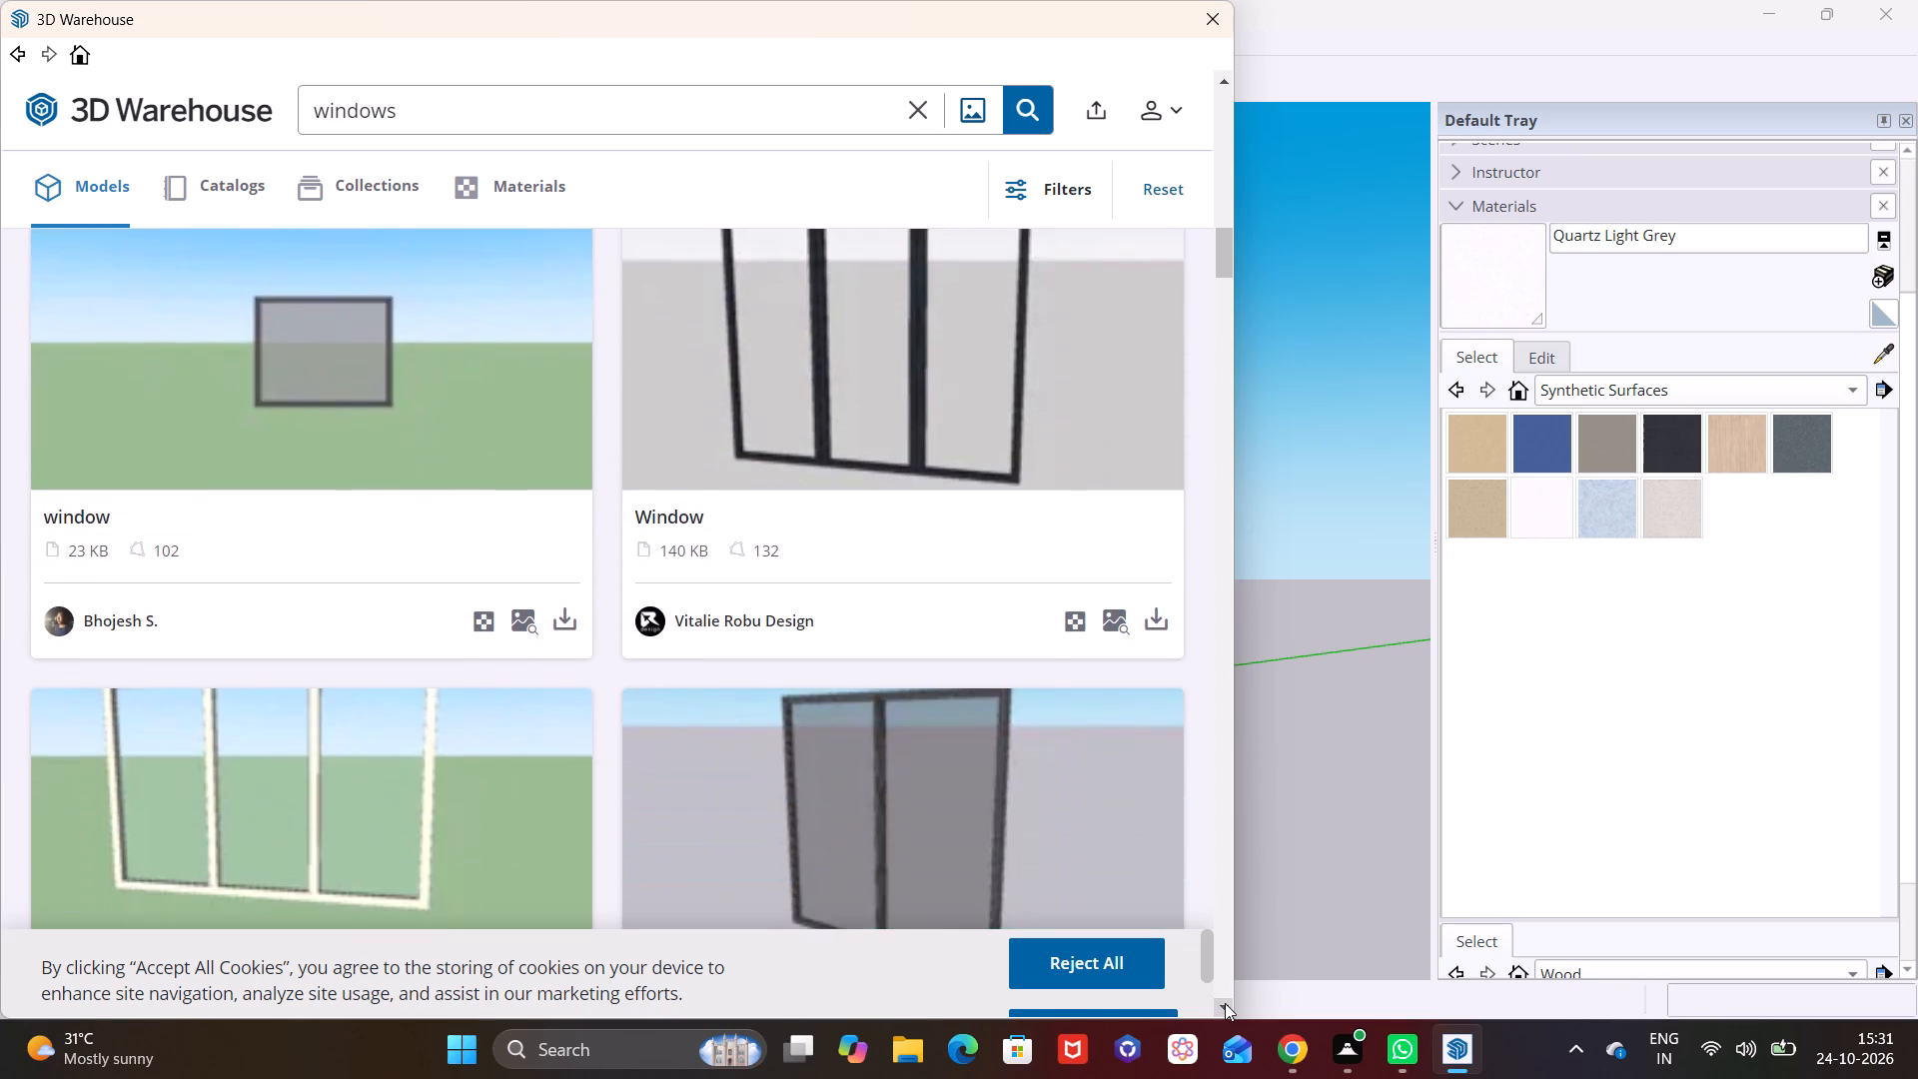
{"action": "left_click", "coordinate": [1225, 1003]}
{"action": "left_click", "coordinate": [1225, 1003]}
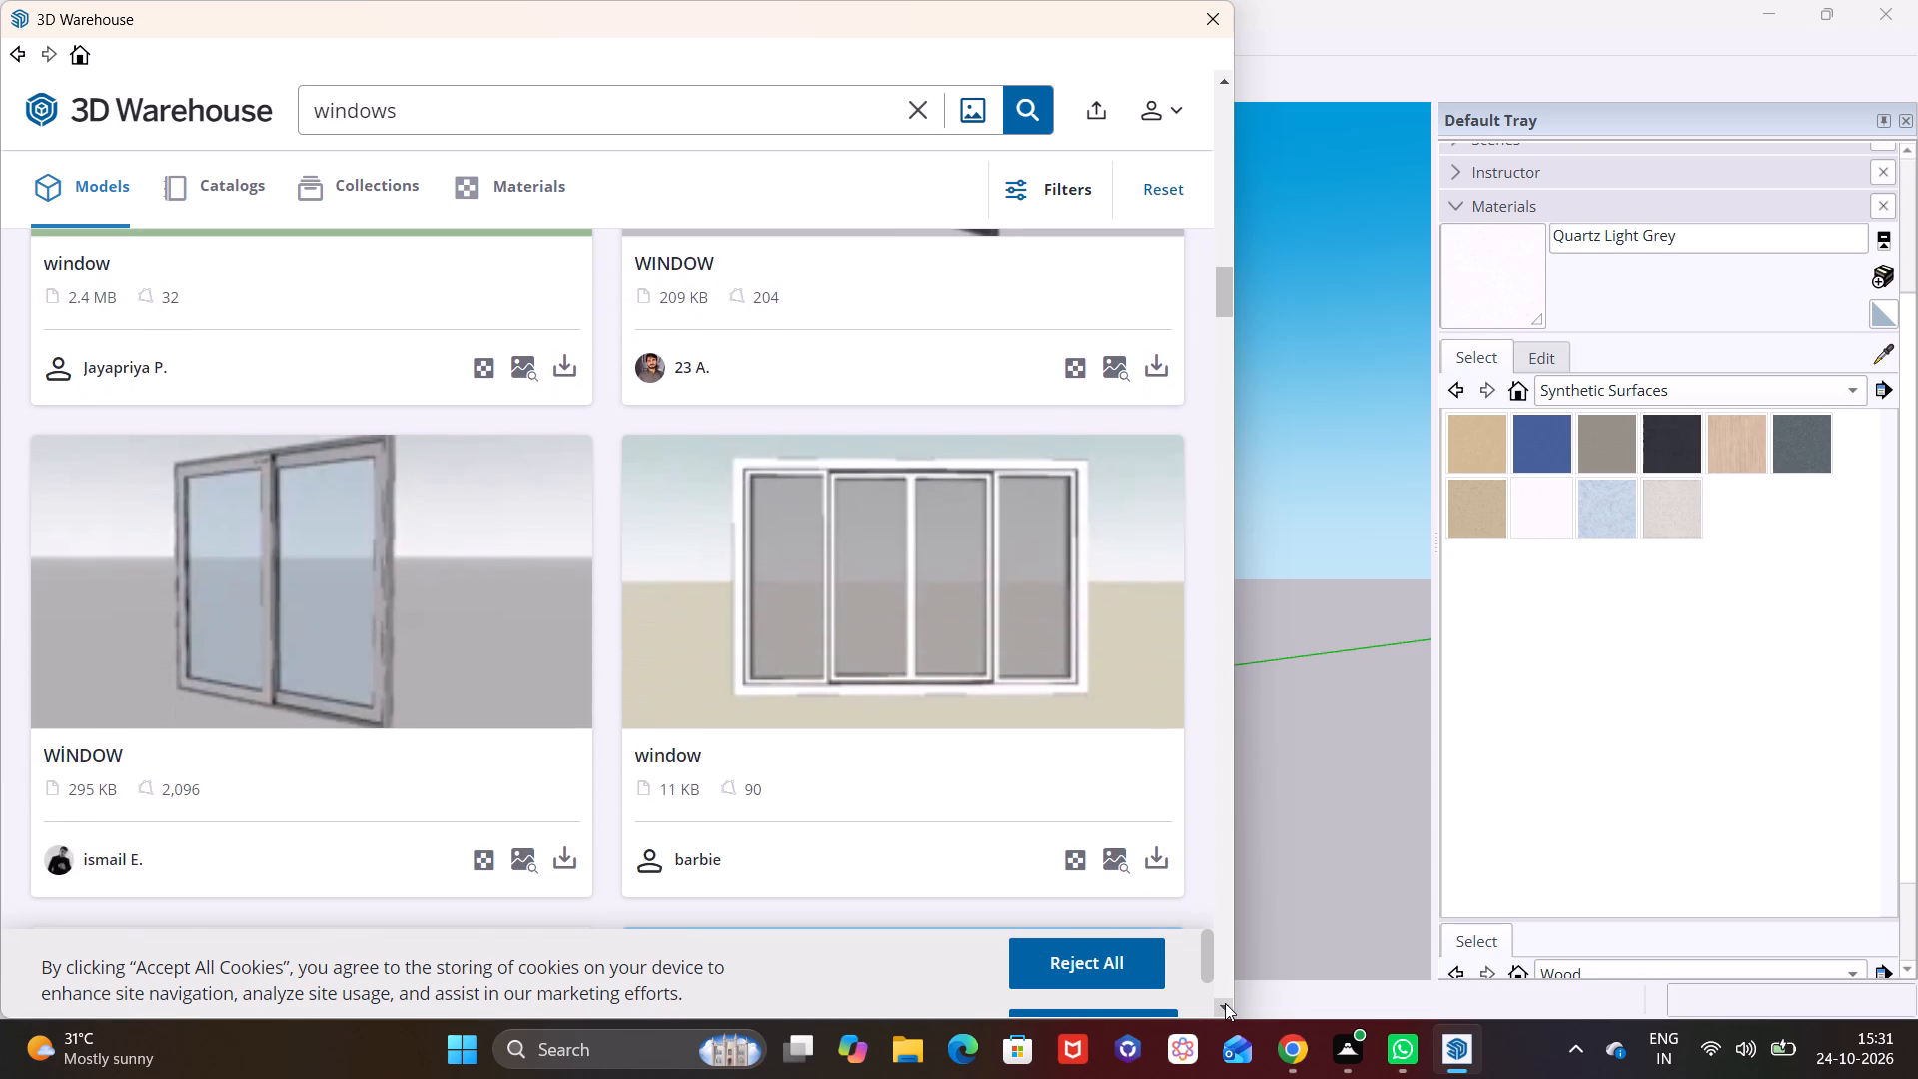
{"action": "left_click", "coordinate": [1225, 1003]}
{"action": "left_click", "coordinate": [1225, 1003]}
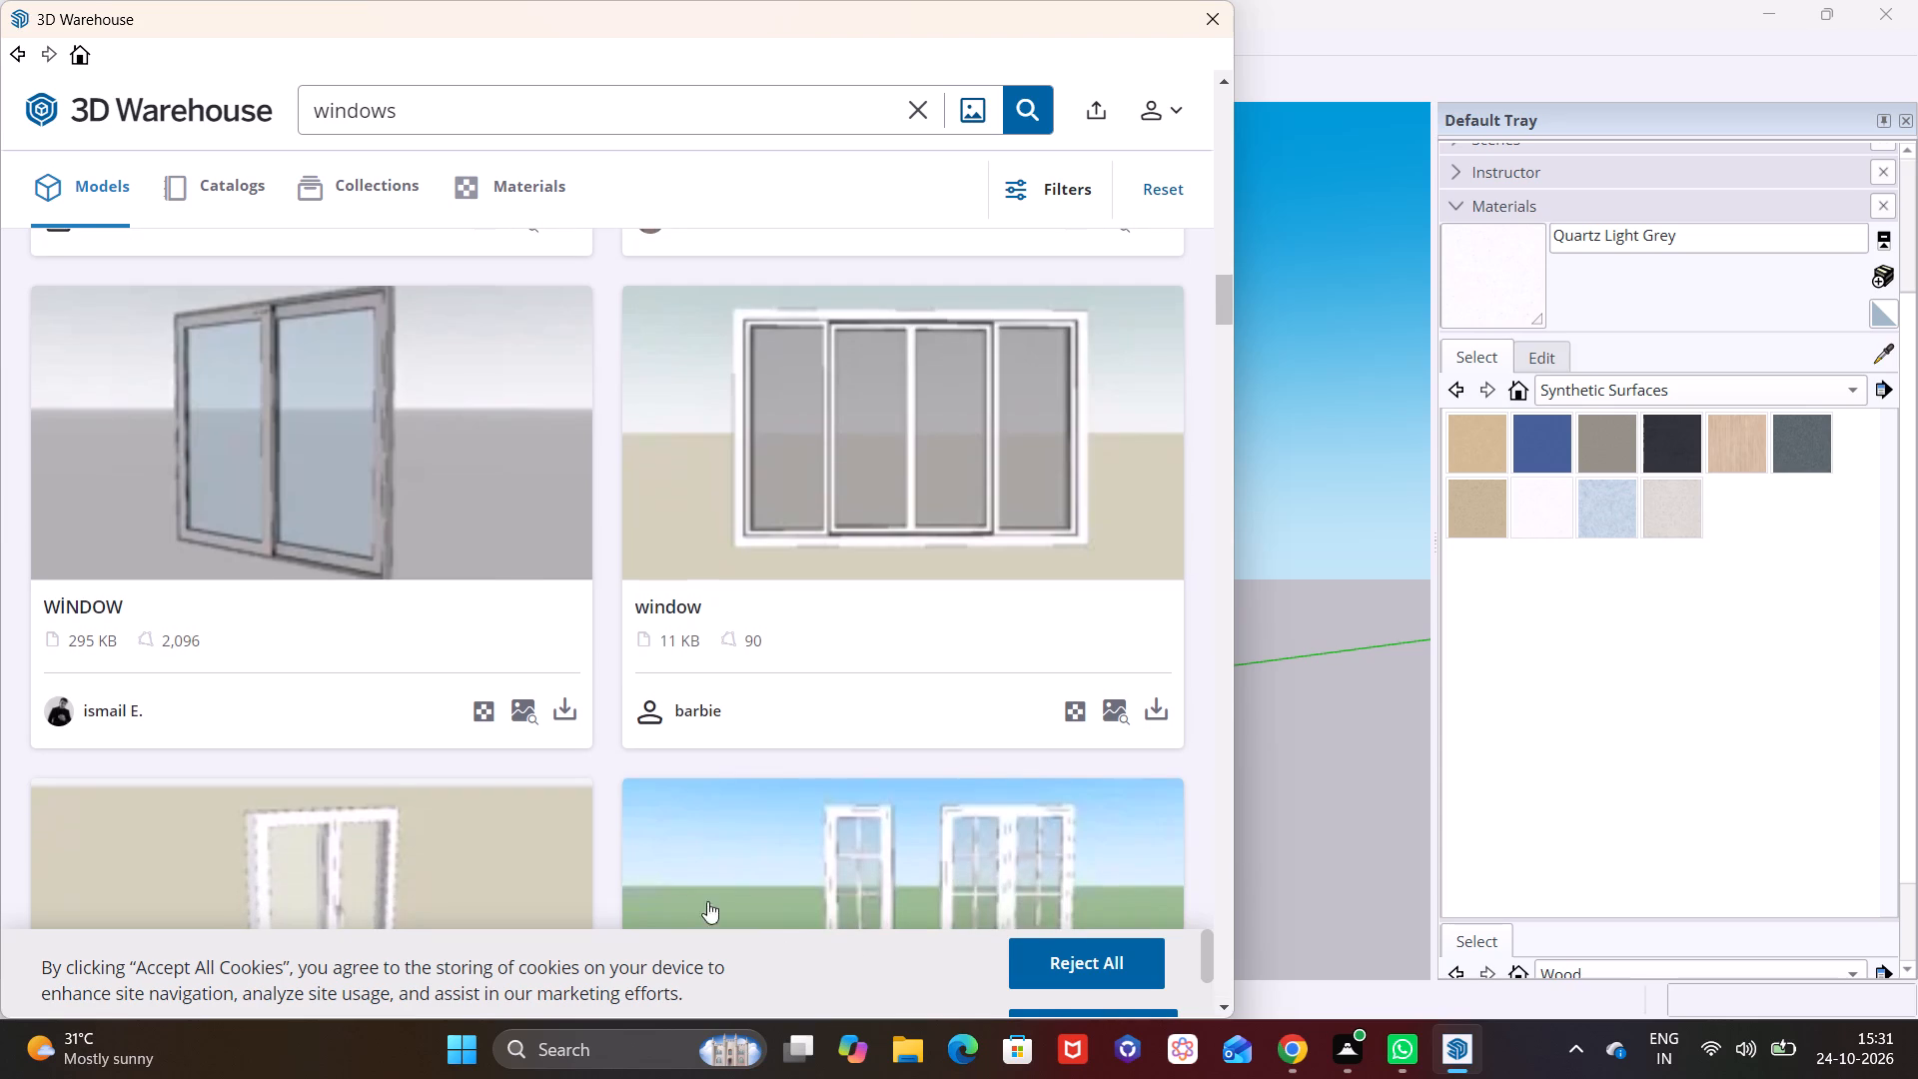
Load the 295 KB two-pane "WİNDOW" model and place it on the sill of the lower angled corner frame.
{"action": "left_click", "coordinate": [571, 707]}
{"action": "left_click", "coordinate": [513, 555]}
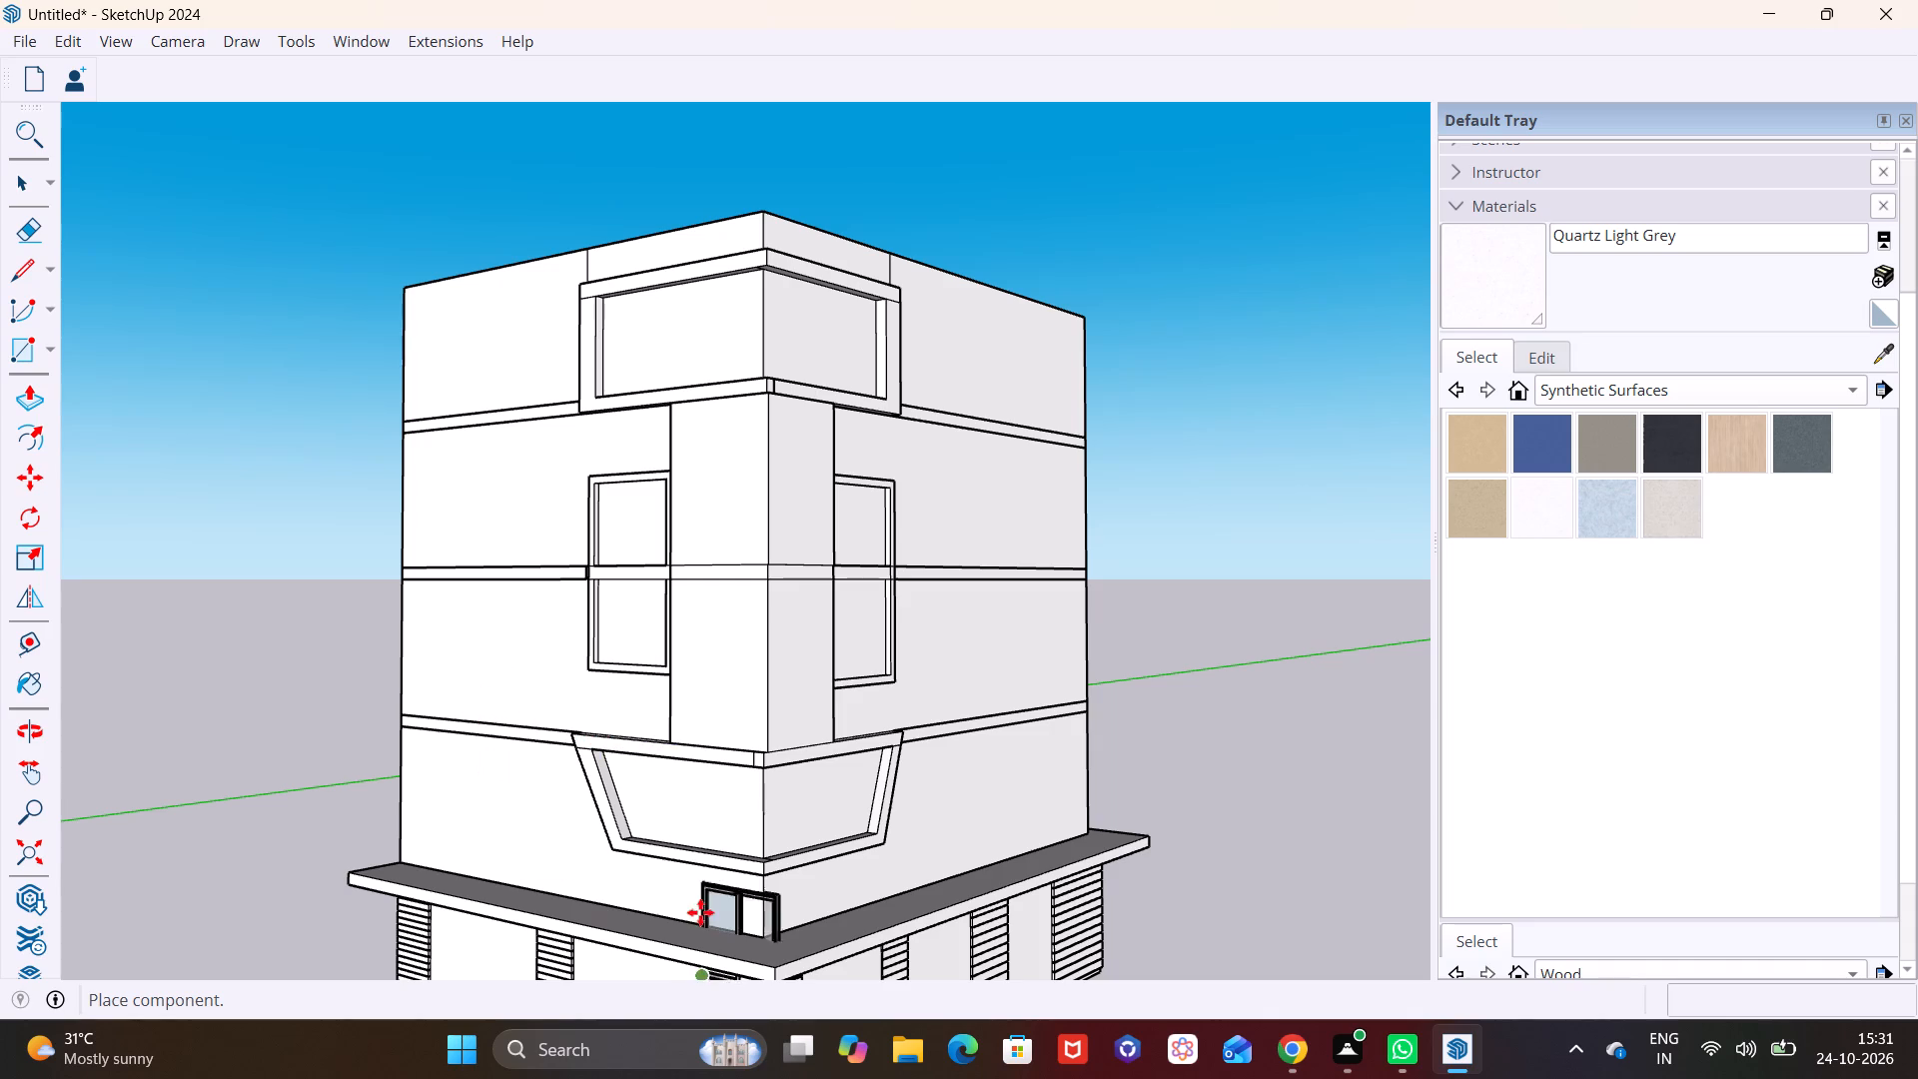
{"action": "scroll", "coordinate": [686, 923], "scroll_direction": "up", "scroll_amount": 14}
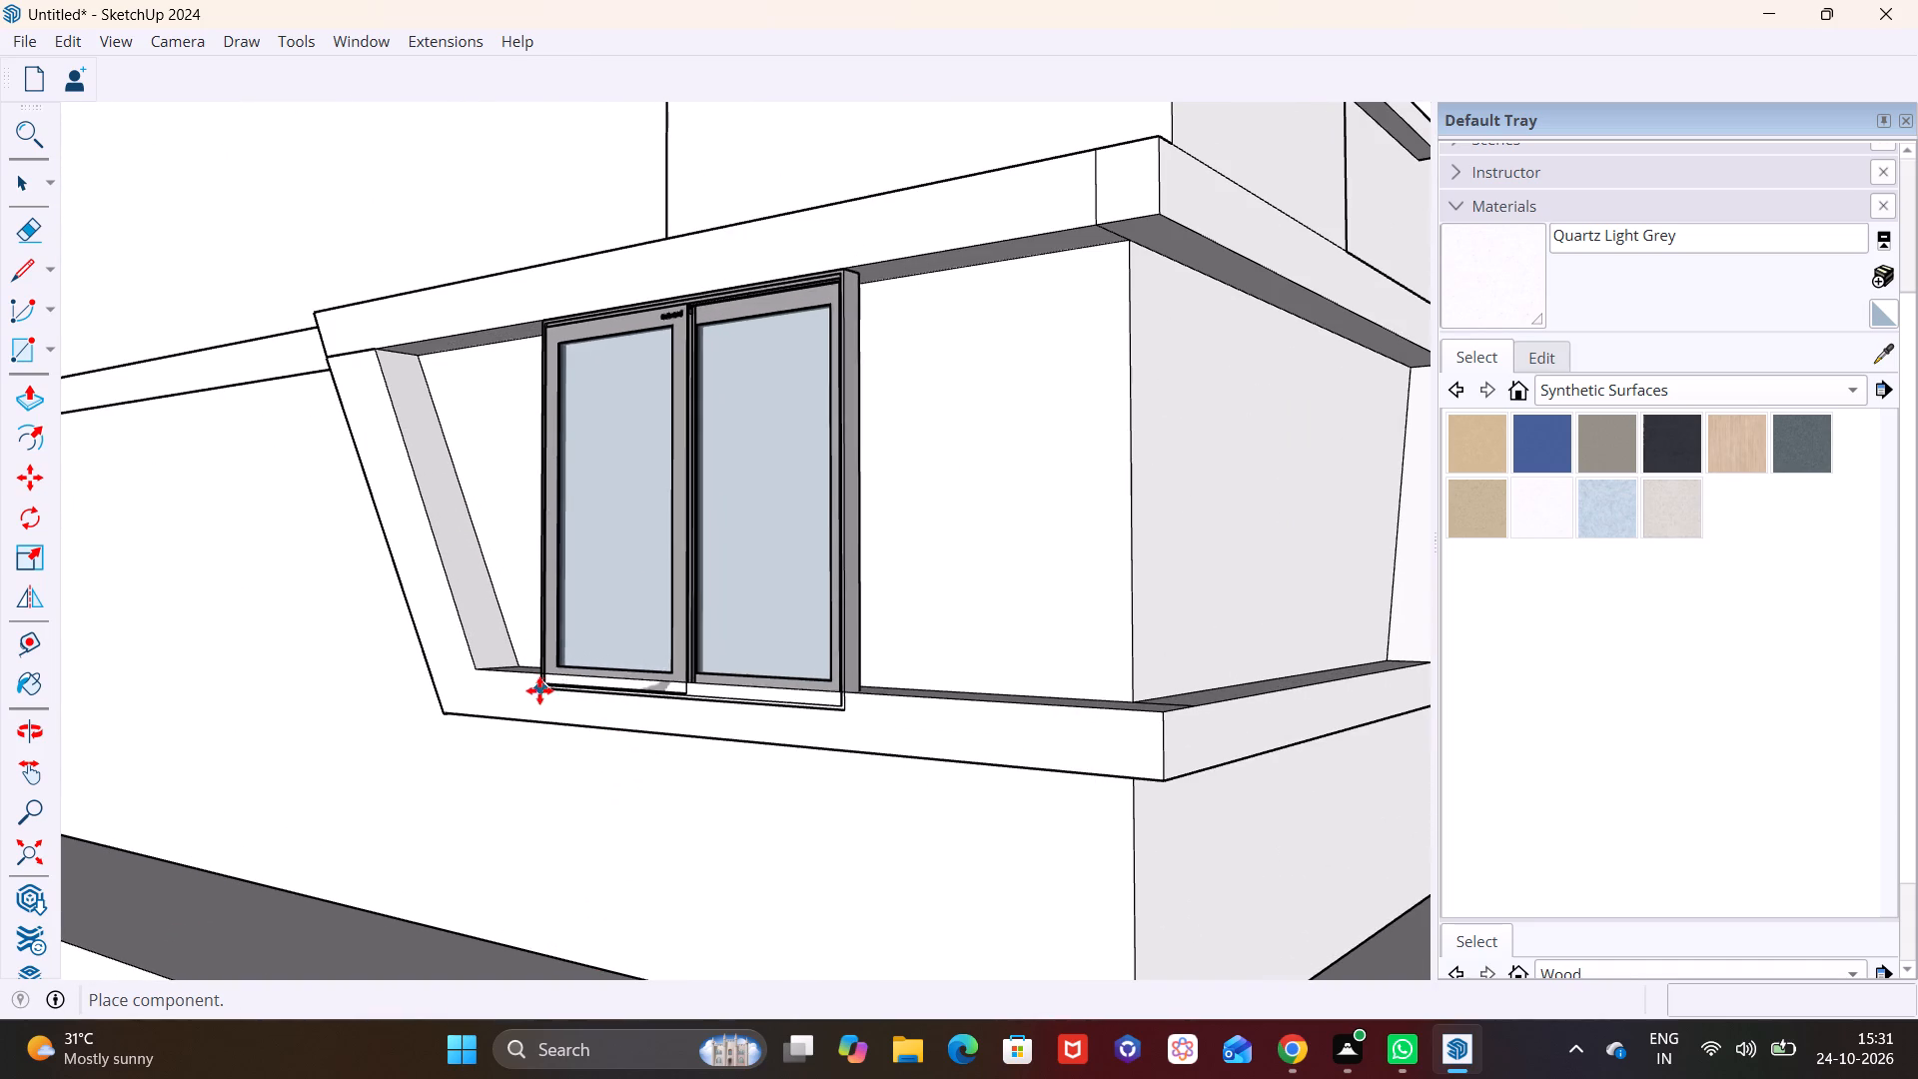
{"action": "left_click", "coordinate": [556, 679]}
Scale the placed window down to 0.89 in red and 0.84 in blue.
{"action": "left_click_drag", "start_coordinate": [12, 565], "coordinate": [22, 564]}
{"action": "left_click", "coordinate": [570, 305]}
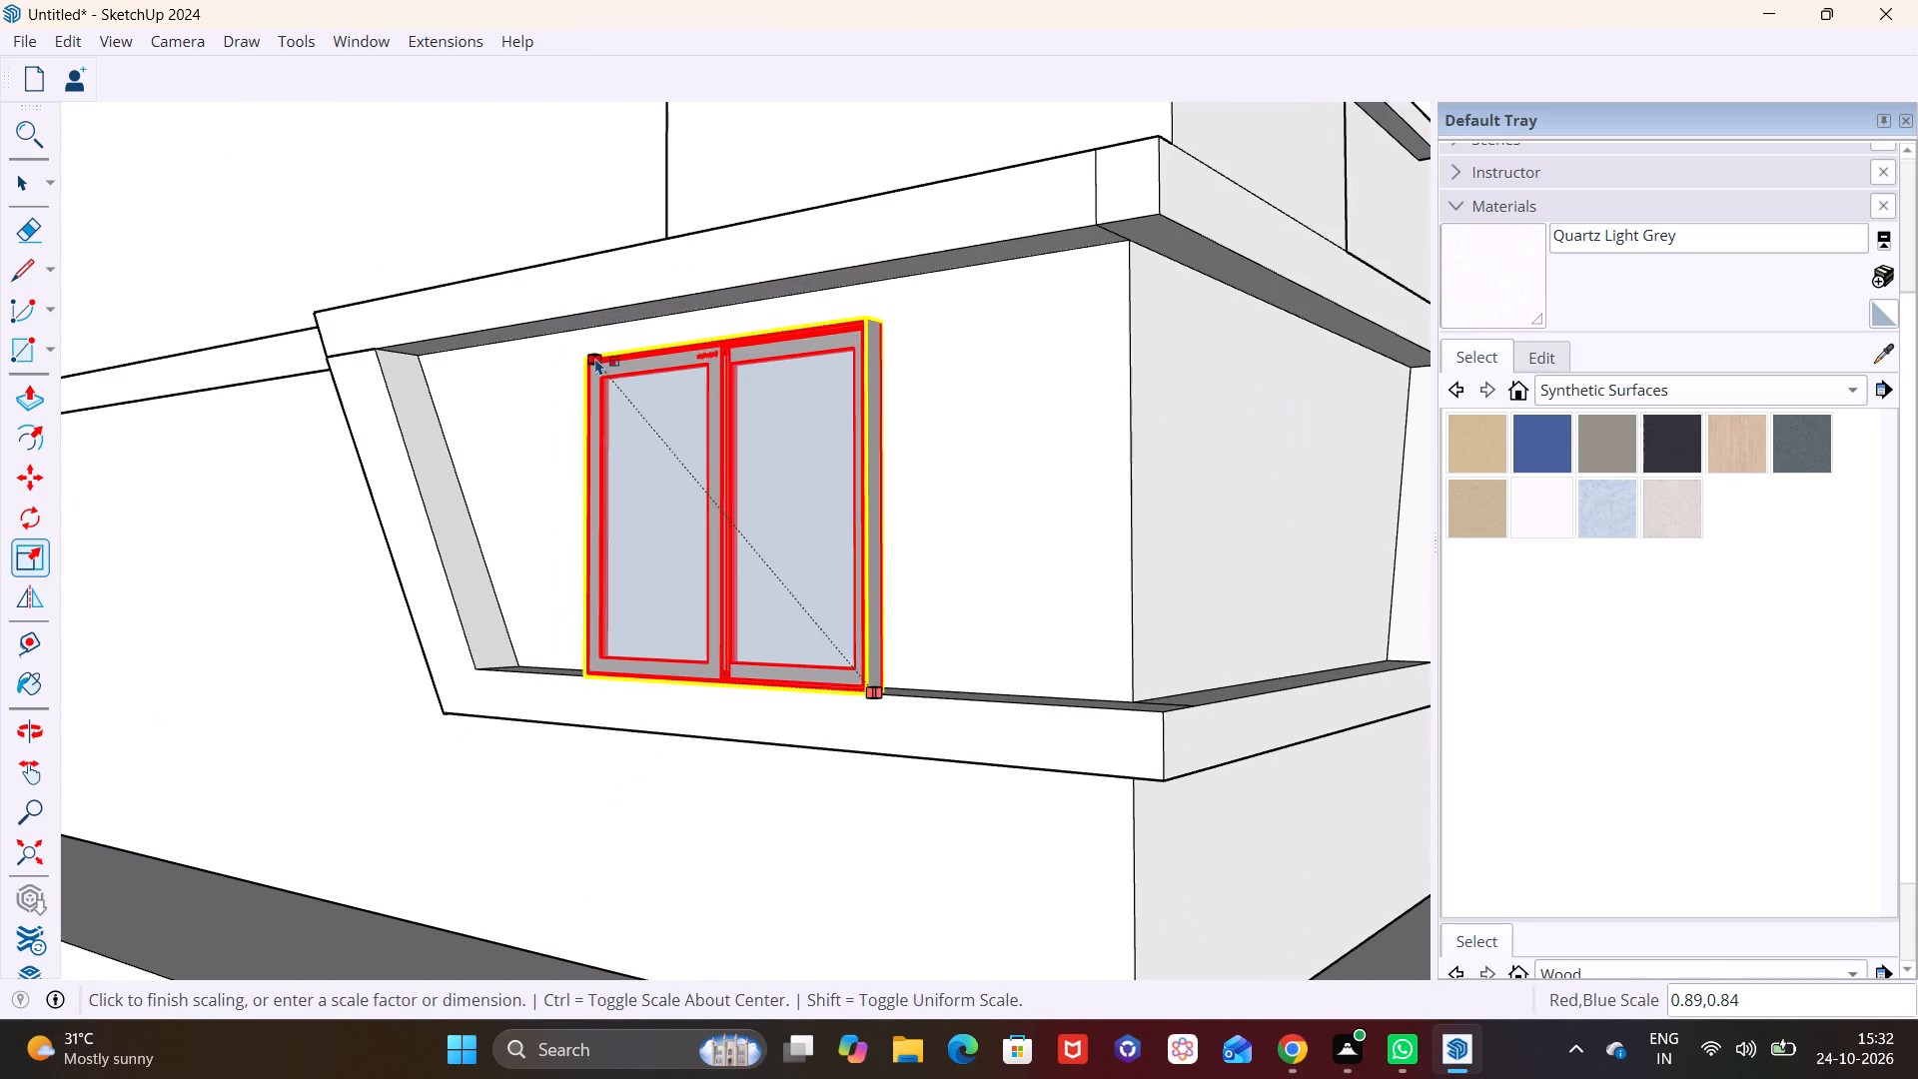
{"action": "left_click", "coordinate": [595, 359]}
Move the scaled window back about 10 7/16" against the wall inside the angled frame.
{"action": "middle_click_drag", "start_coordinate": [673, 470], "coordinate": [1408, 678]}
{"action": "scroll", "coordinate": [860, 779], "scroll_direction": "up", "scroll_amount": 4}
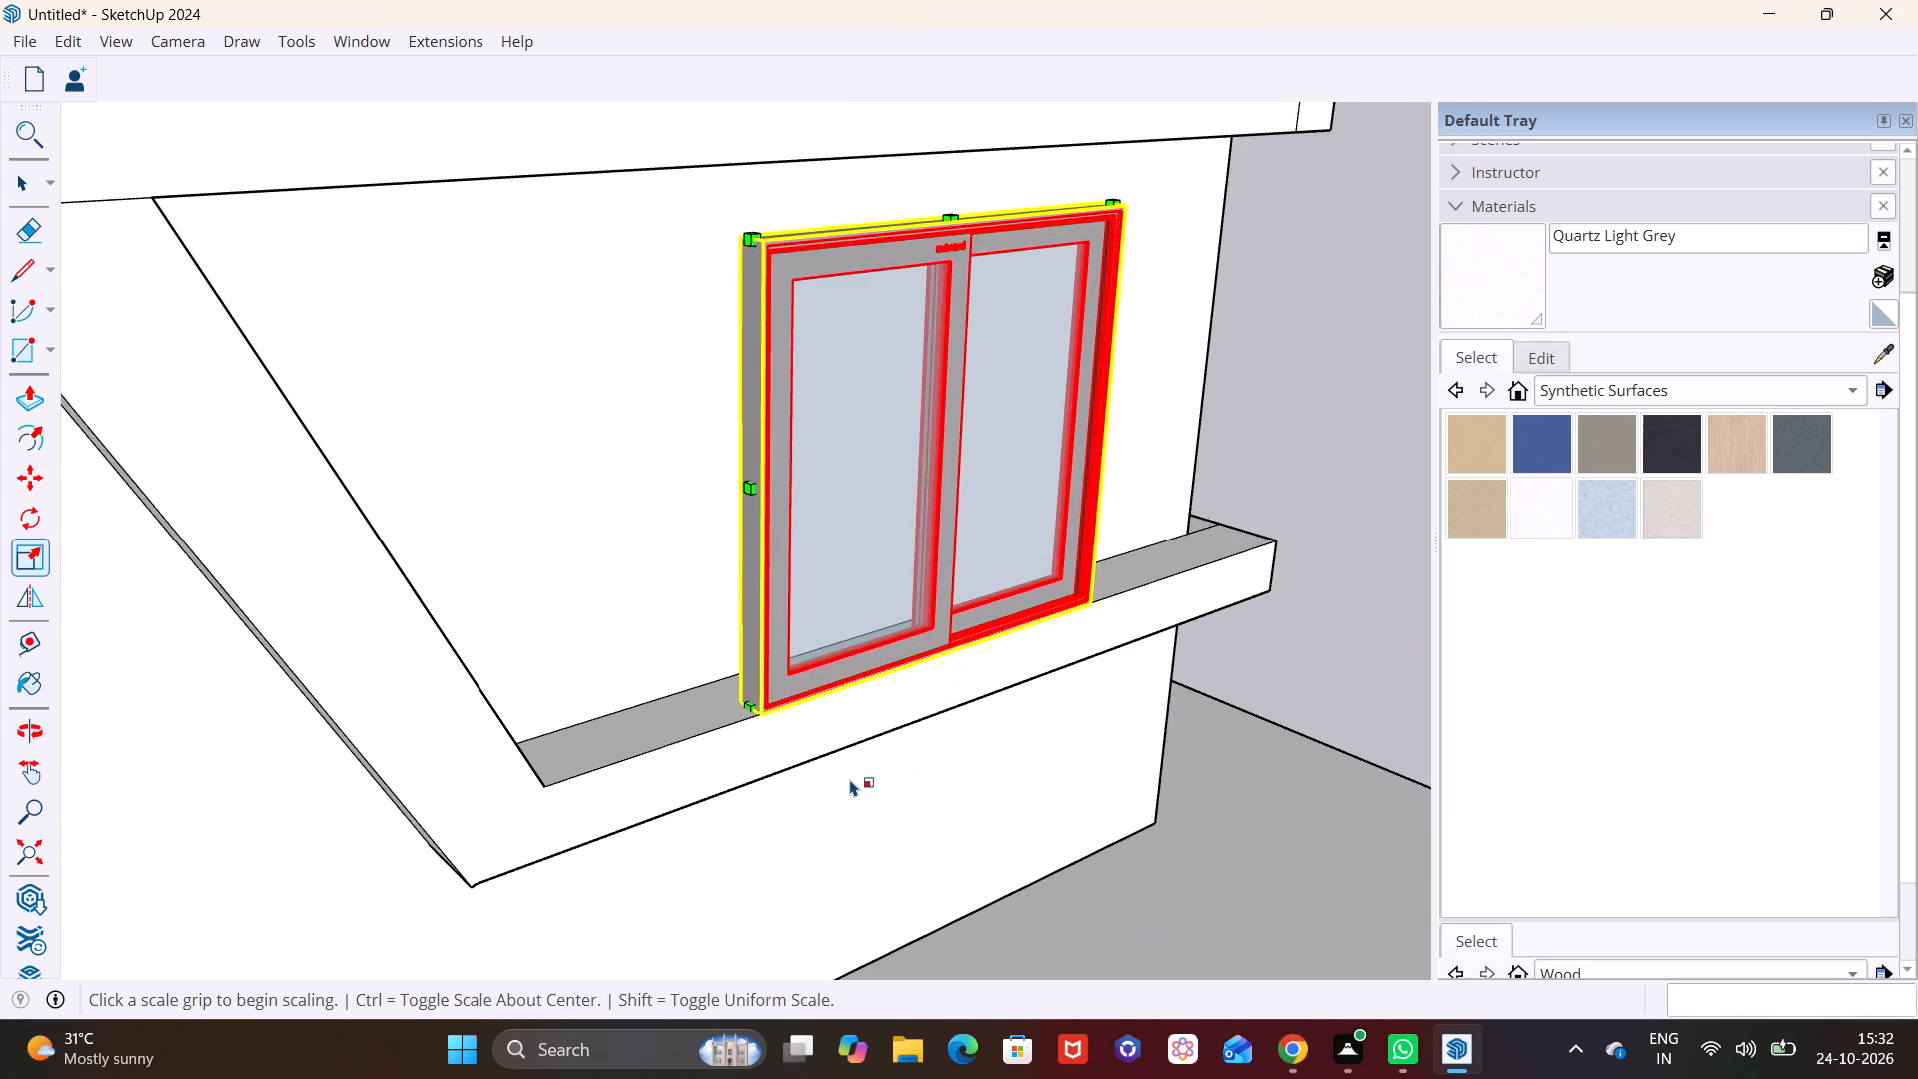
{"action": "scroll", "coordinate": [850, 779], "scroll_direction": "up", "scroll_amount": 1}
{"action": "key", "text": "m"}
{"action": "middle_click_drag", "start_coordinate": [1066, 754], "coordinate": [1180, 732]}
{"action": "middle_click_drag", "start_coordinate": [989, 717], "coordinate": [898, 1057], "text": "shift"}
{"action": "scroll", "coordinate": [927, 847], "scroll_direction": "up", "scroll_amount": 1, "text": "shift"}
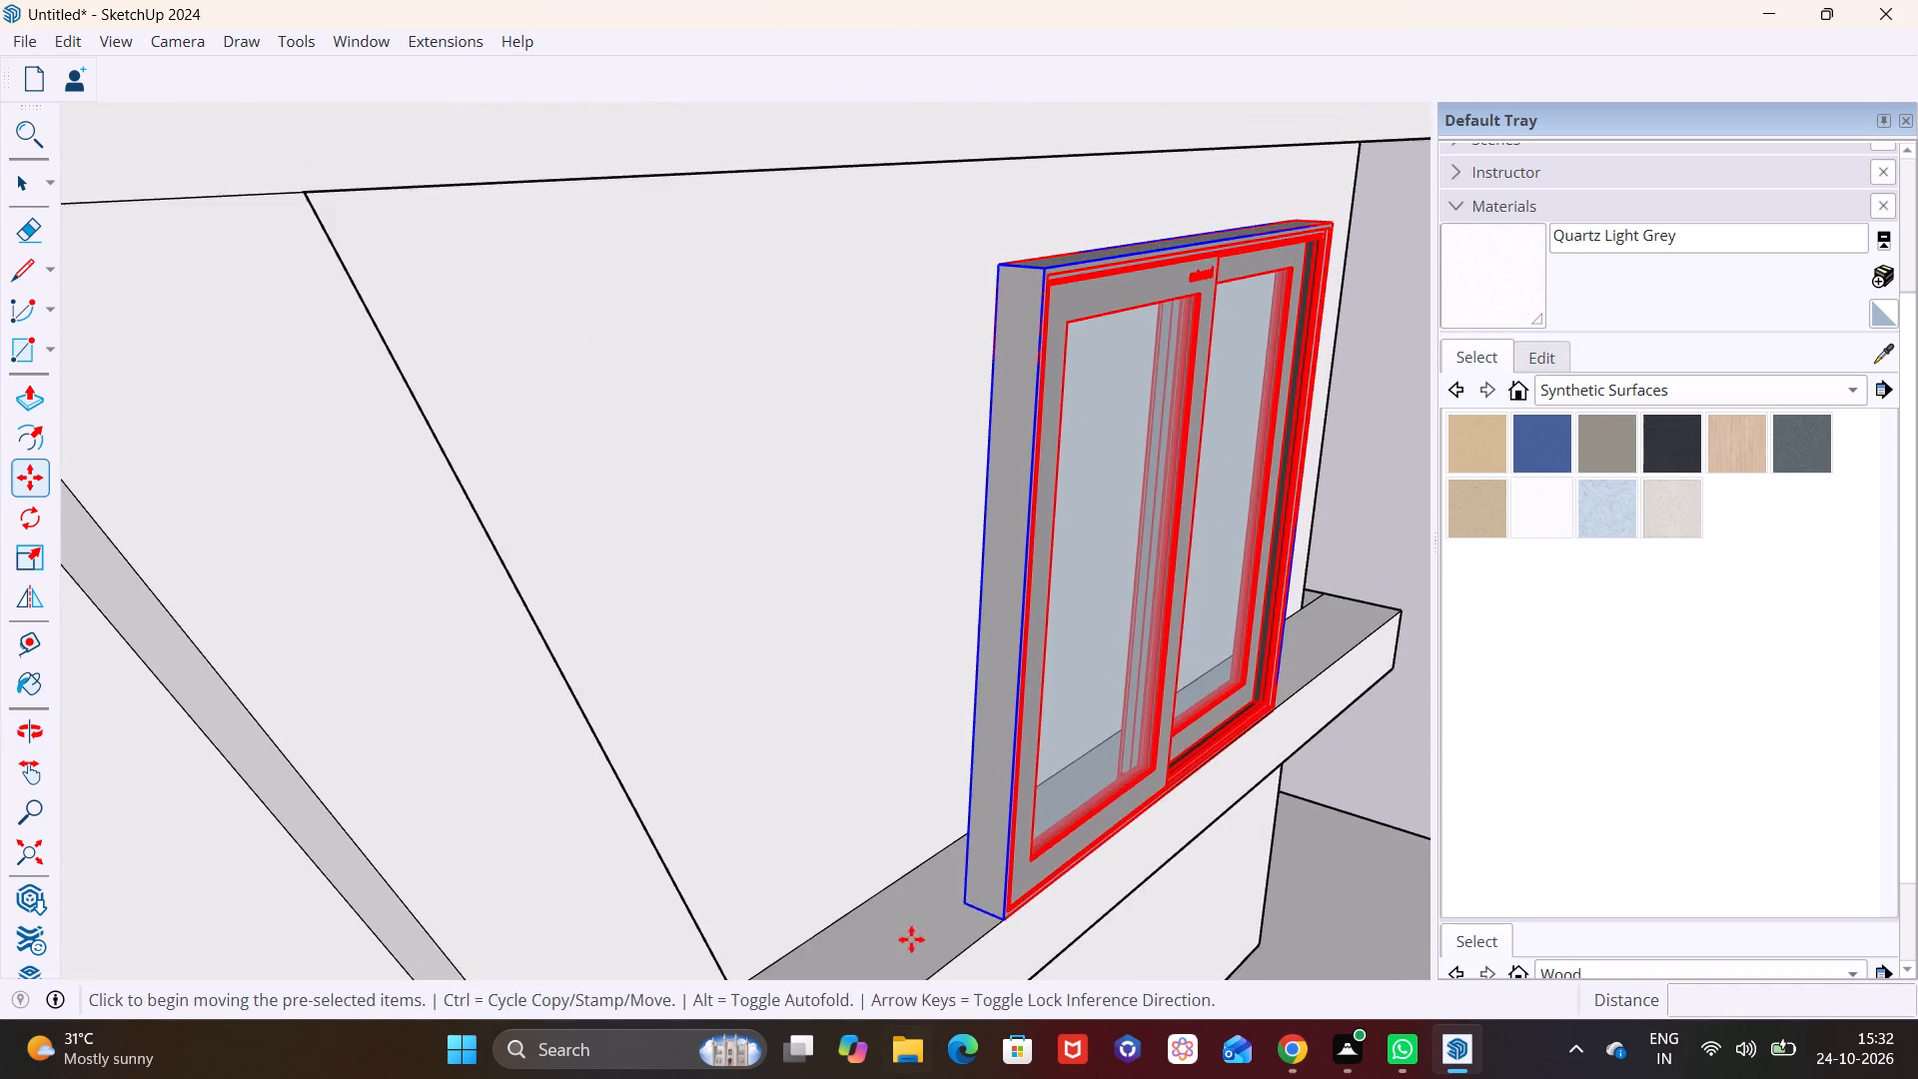
{"action": "middle_click_drag", "start_coordinate": [912, 835], "coordinate": [868, 756]}
{"action": "left_click_drag", "start_coordinate": [896, 800], "coordinate": [895, 787]}
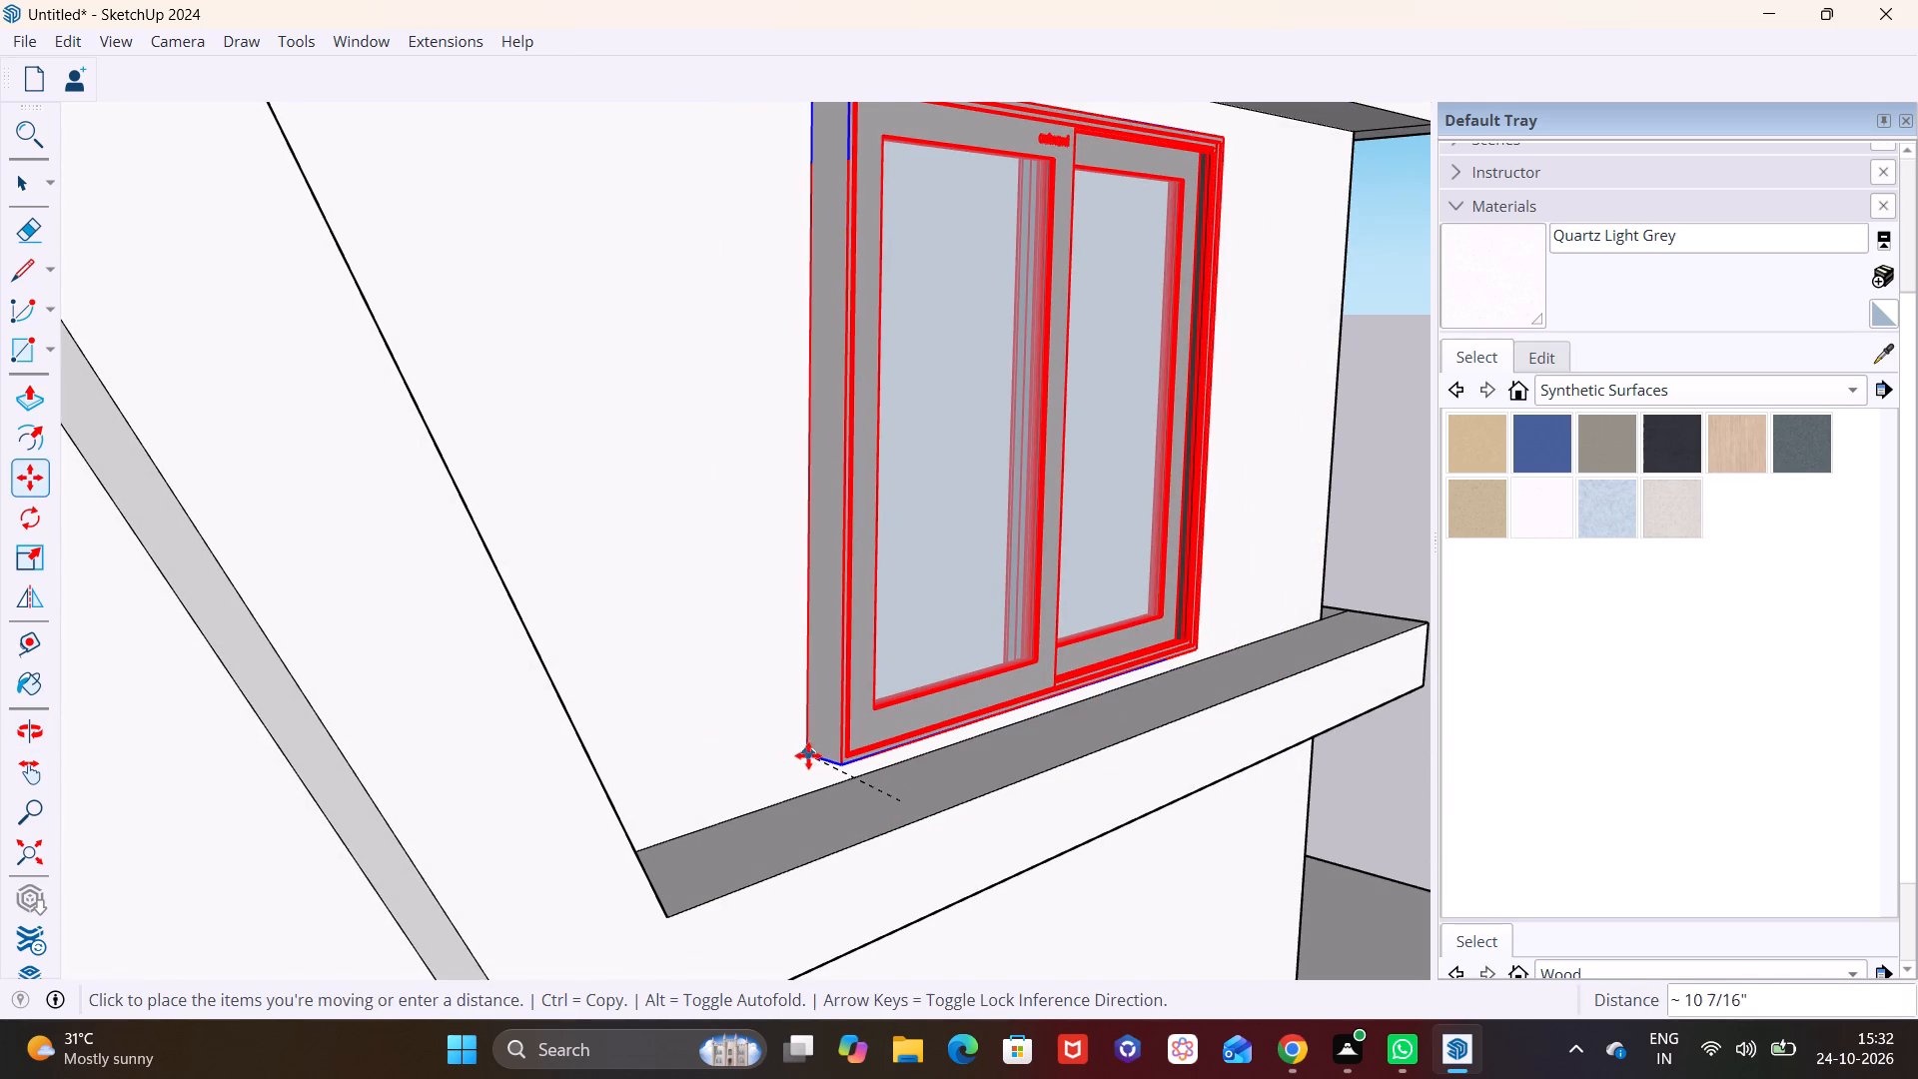
{"action": "left_click", "coordinate": [808, 755]}
{"action": "key", "text": "space"}
{"action": "left_click", "coordinate": [942, 858]}
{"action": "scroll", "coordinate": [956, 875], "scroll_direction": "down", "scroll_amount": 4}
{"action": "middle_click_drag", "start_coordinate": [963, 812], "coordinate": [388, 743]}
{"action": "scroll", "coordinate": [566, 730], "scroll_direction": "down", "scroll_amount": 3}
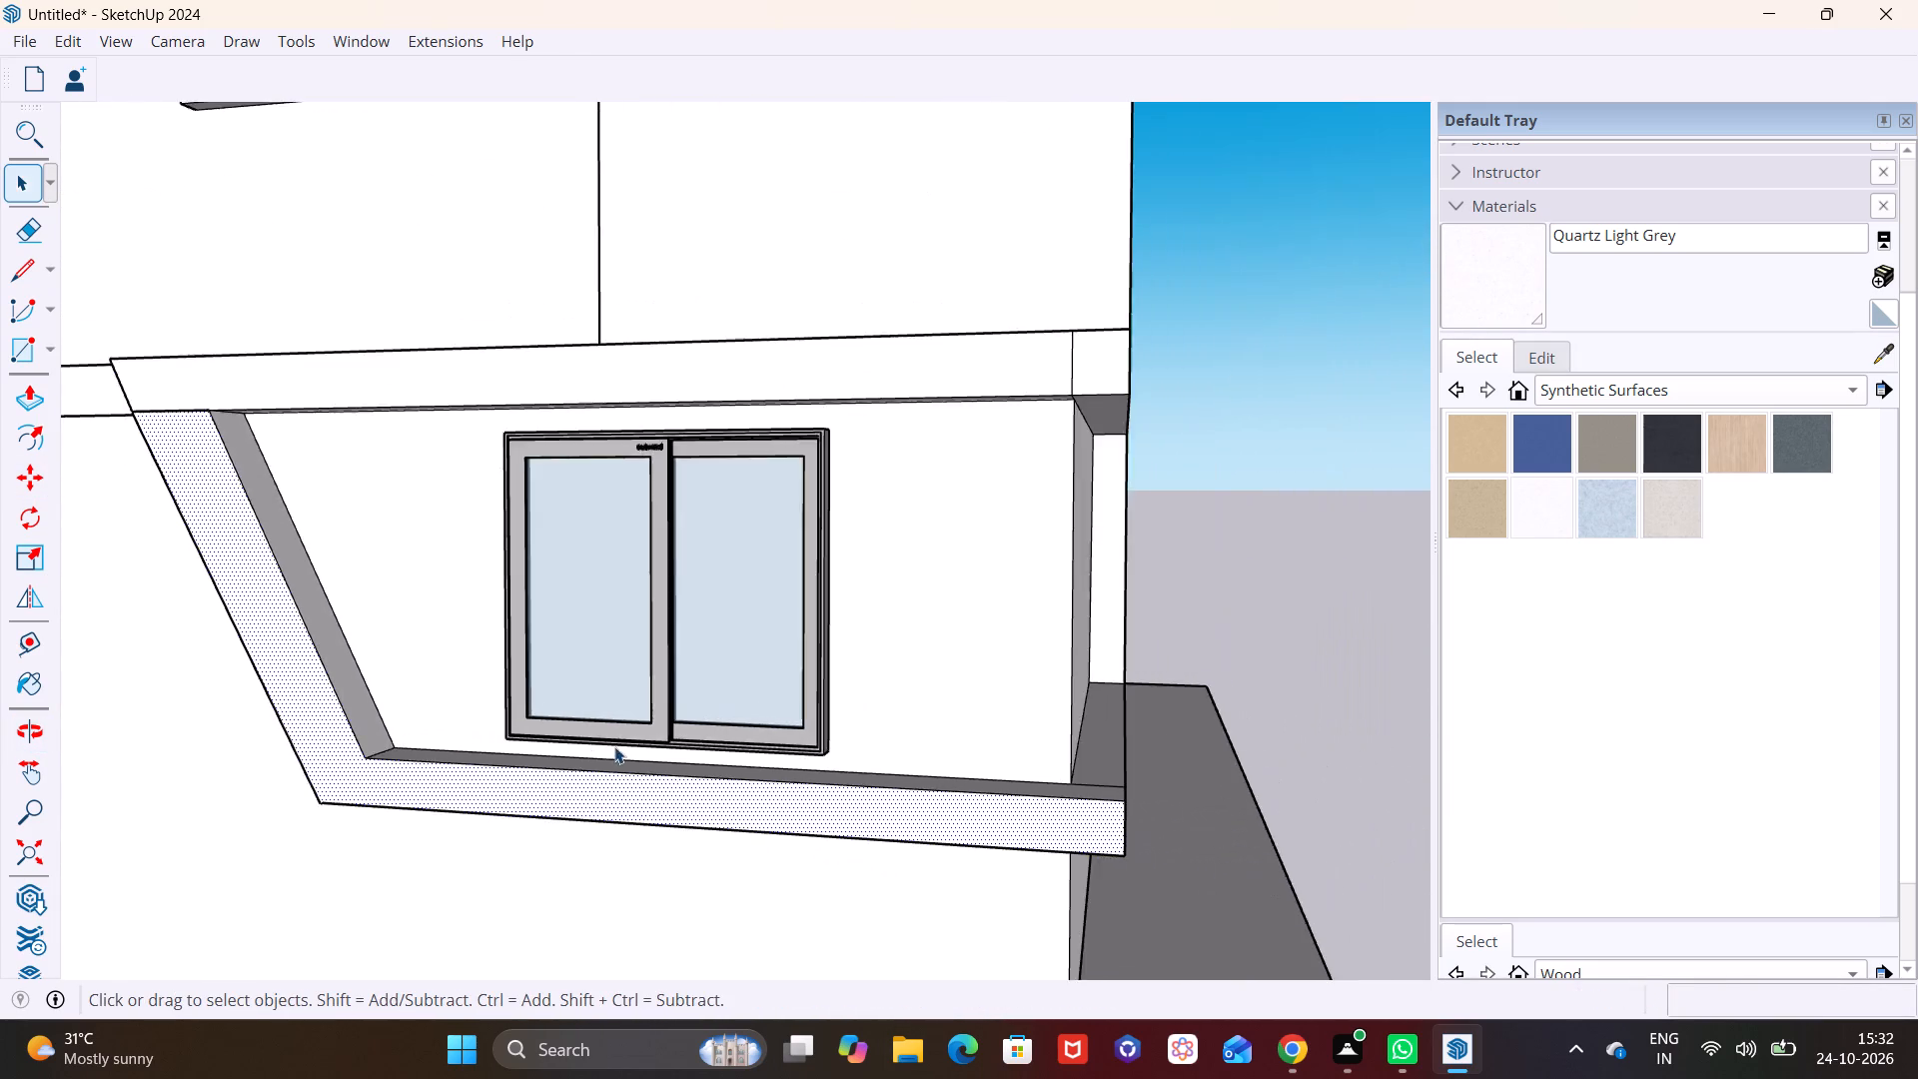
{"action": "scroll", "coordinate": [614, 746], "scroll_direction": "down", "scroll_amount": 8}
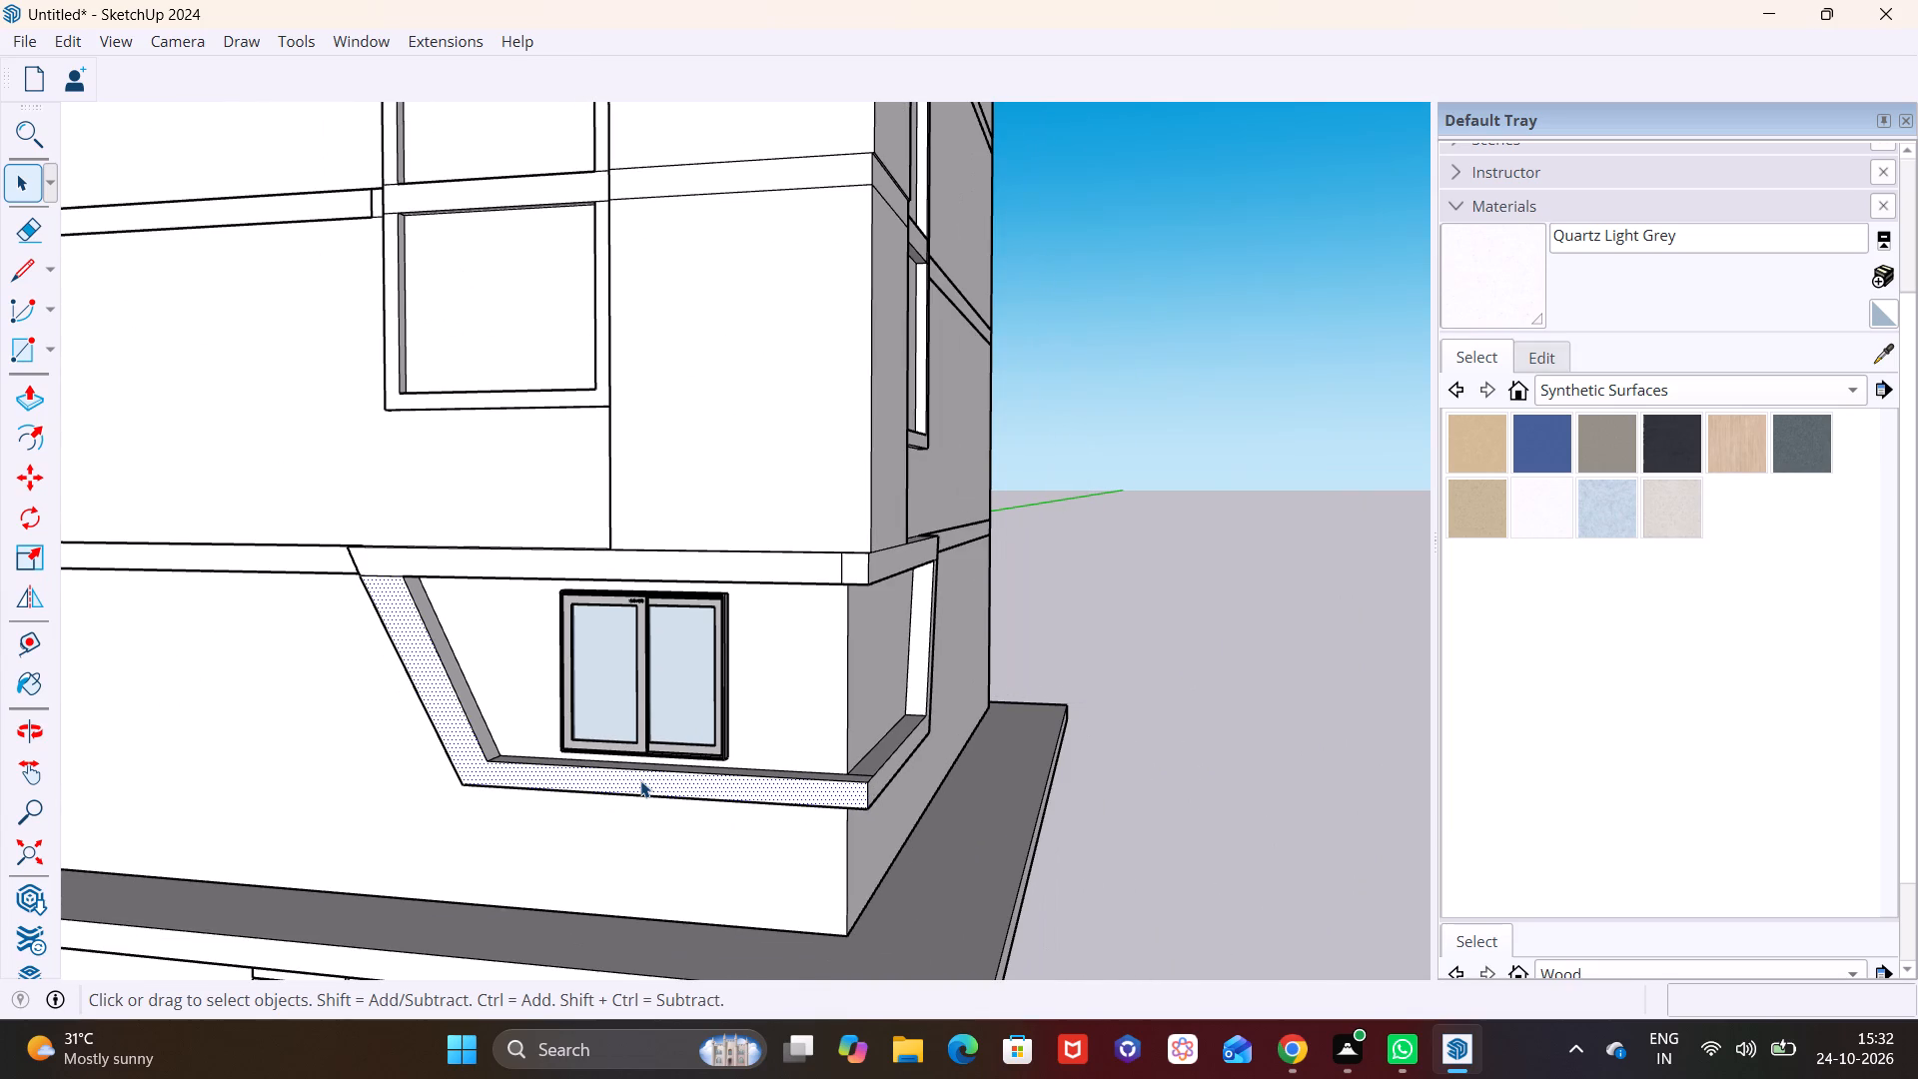
Move the placed window about 2' sideways along the wall toward the sloping side of the angled frame.
{"action": "scroll", "coordinate": [552, 770], "scroll_direction": "up", "scroll_amount": 2}
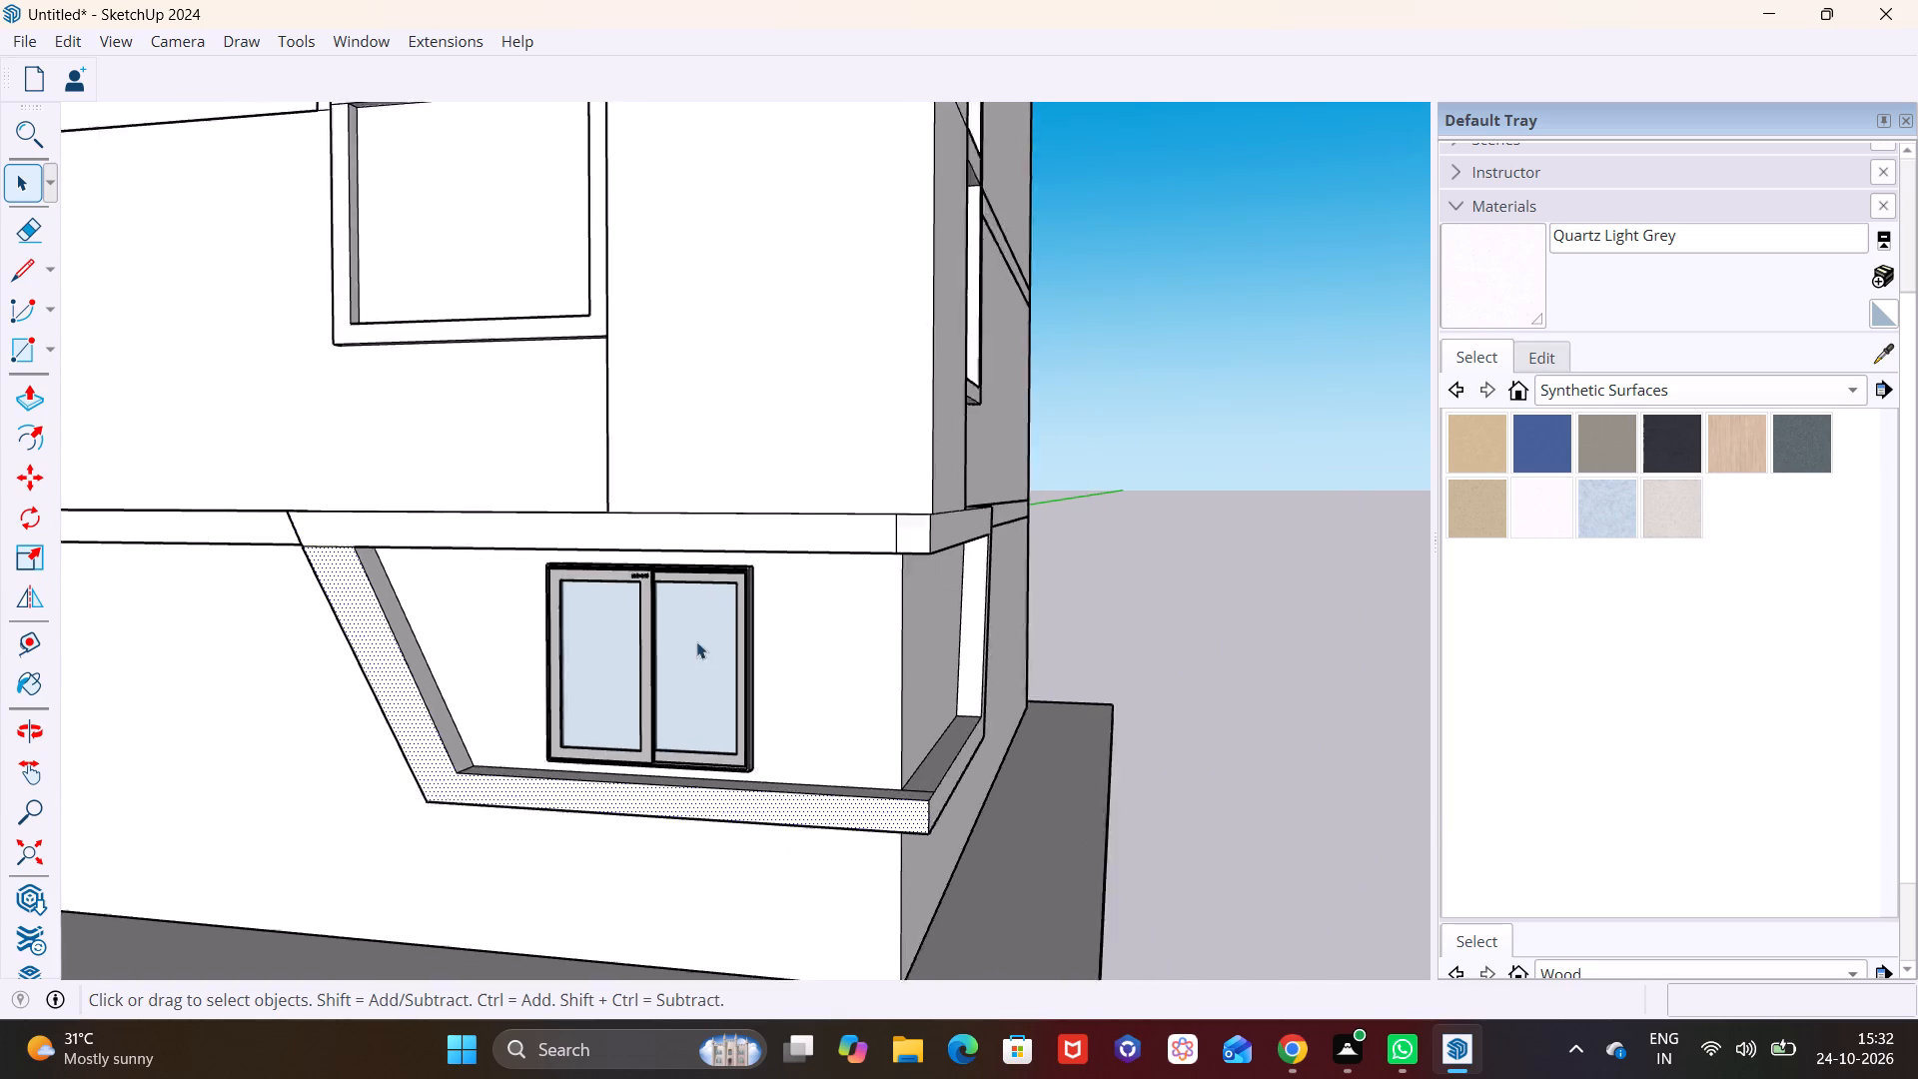
{"action": "scroll", "coordinate": [696, 641], "scroll_direction": "up", "scroll_amount": 1}
{"action": "middle_click_drag", "start_coordinate": [659, 647], "coordinate": [680, 621]}
{"action": "left_click", "coordinate": [575, 679]}
{"action": "middle_click_drag", "start_coordinate": [616, 717], "coordinate": [673, 726]}
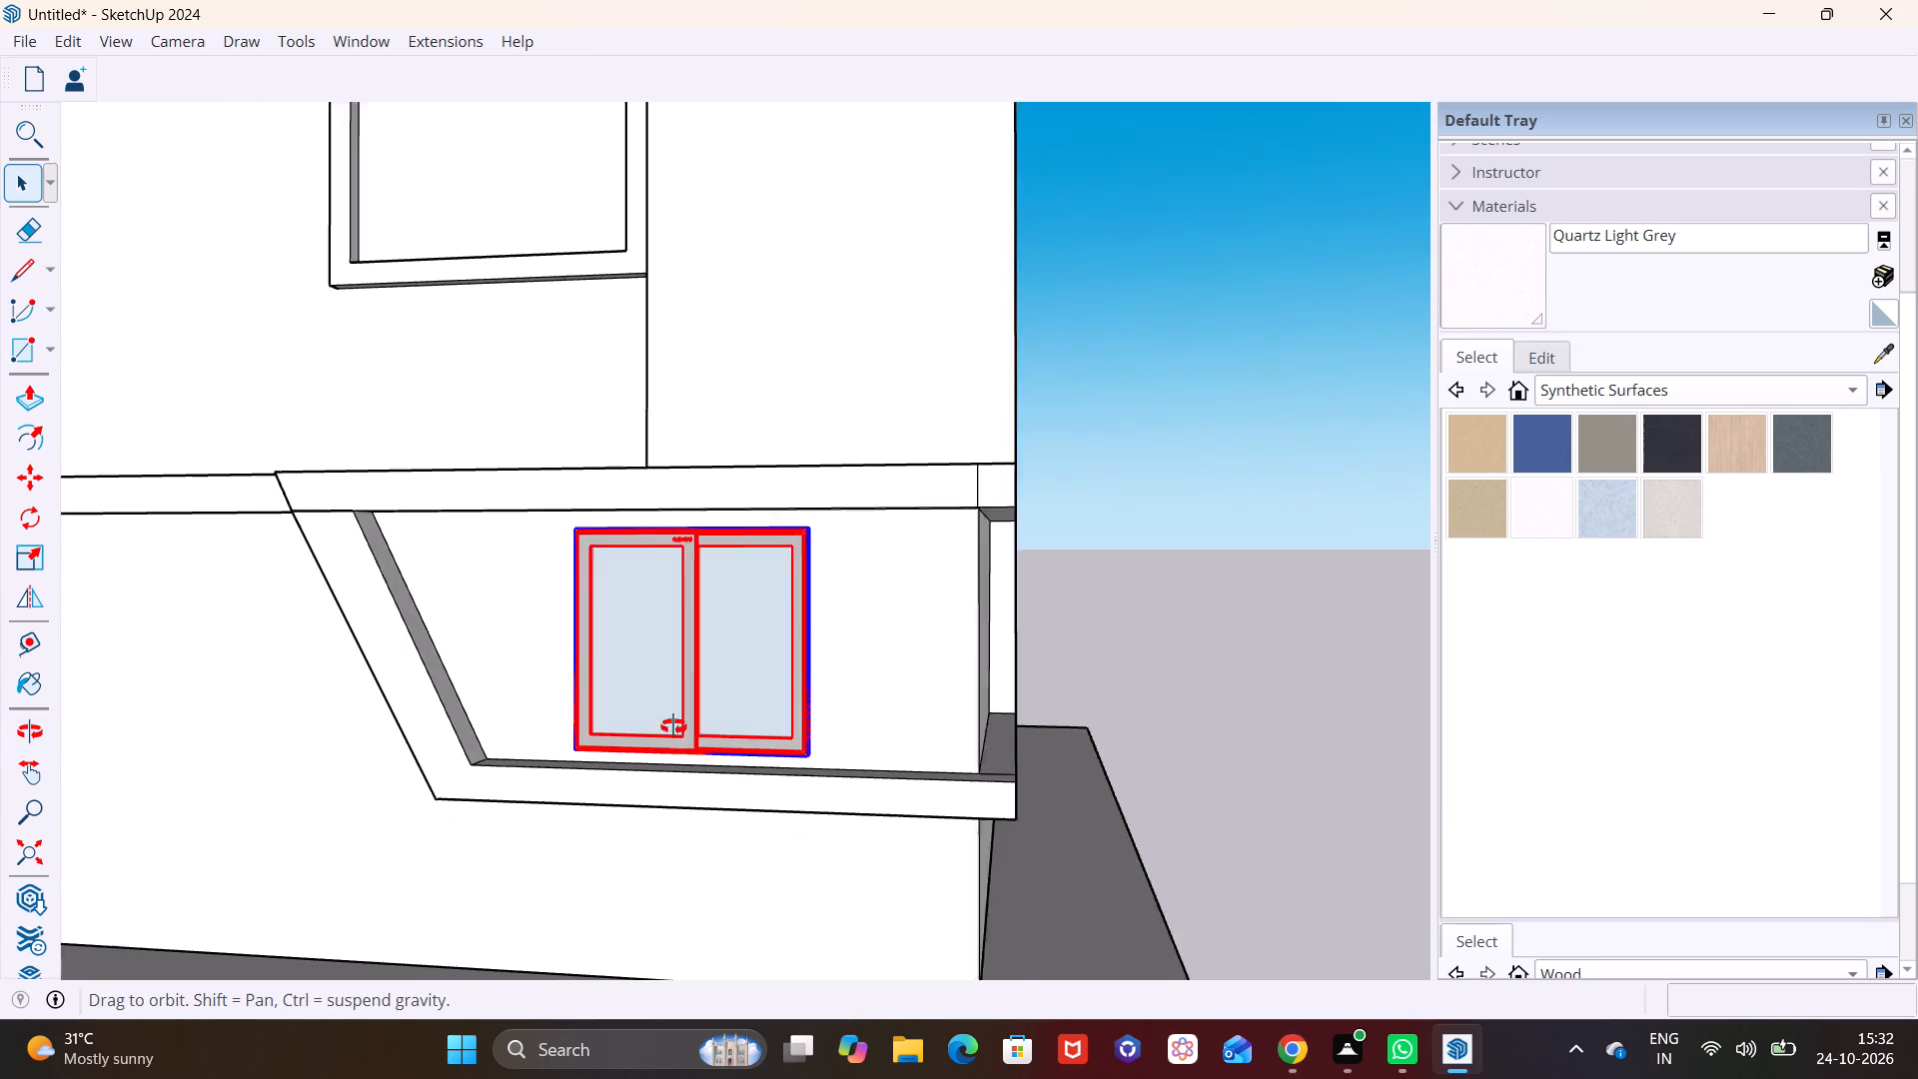
{"action": "middle_click_drag", "start_coordinate": [673, 726], "coordinate": [756, 739]}
{"action": "key", "text": "m"}
{"action": "left_click", "coordinate": [728, 776]}
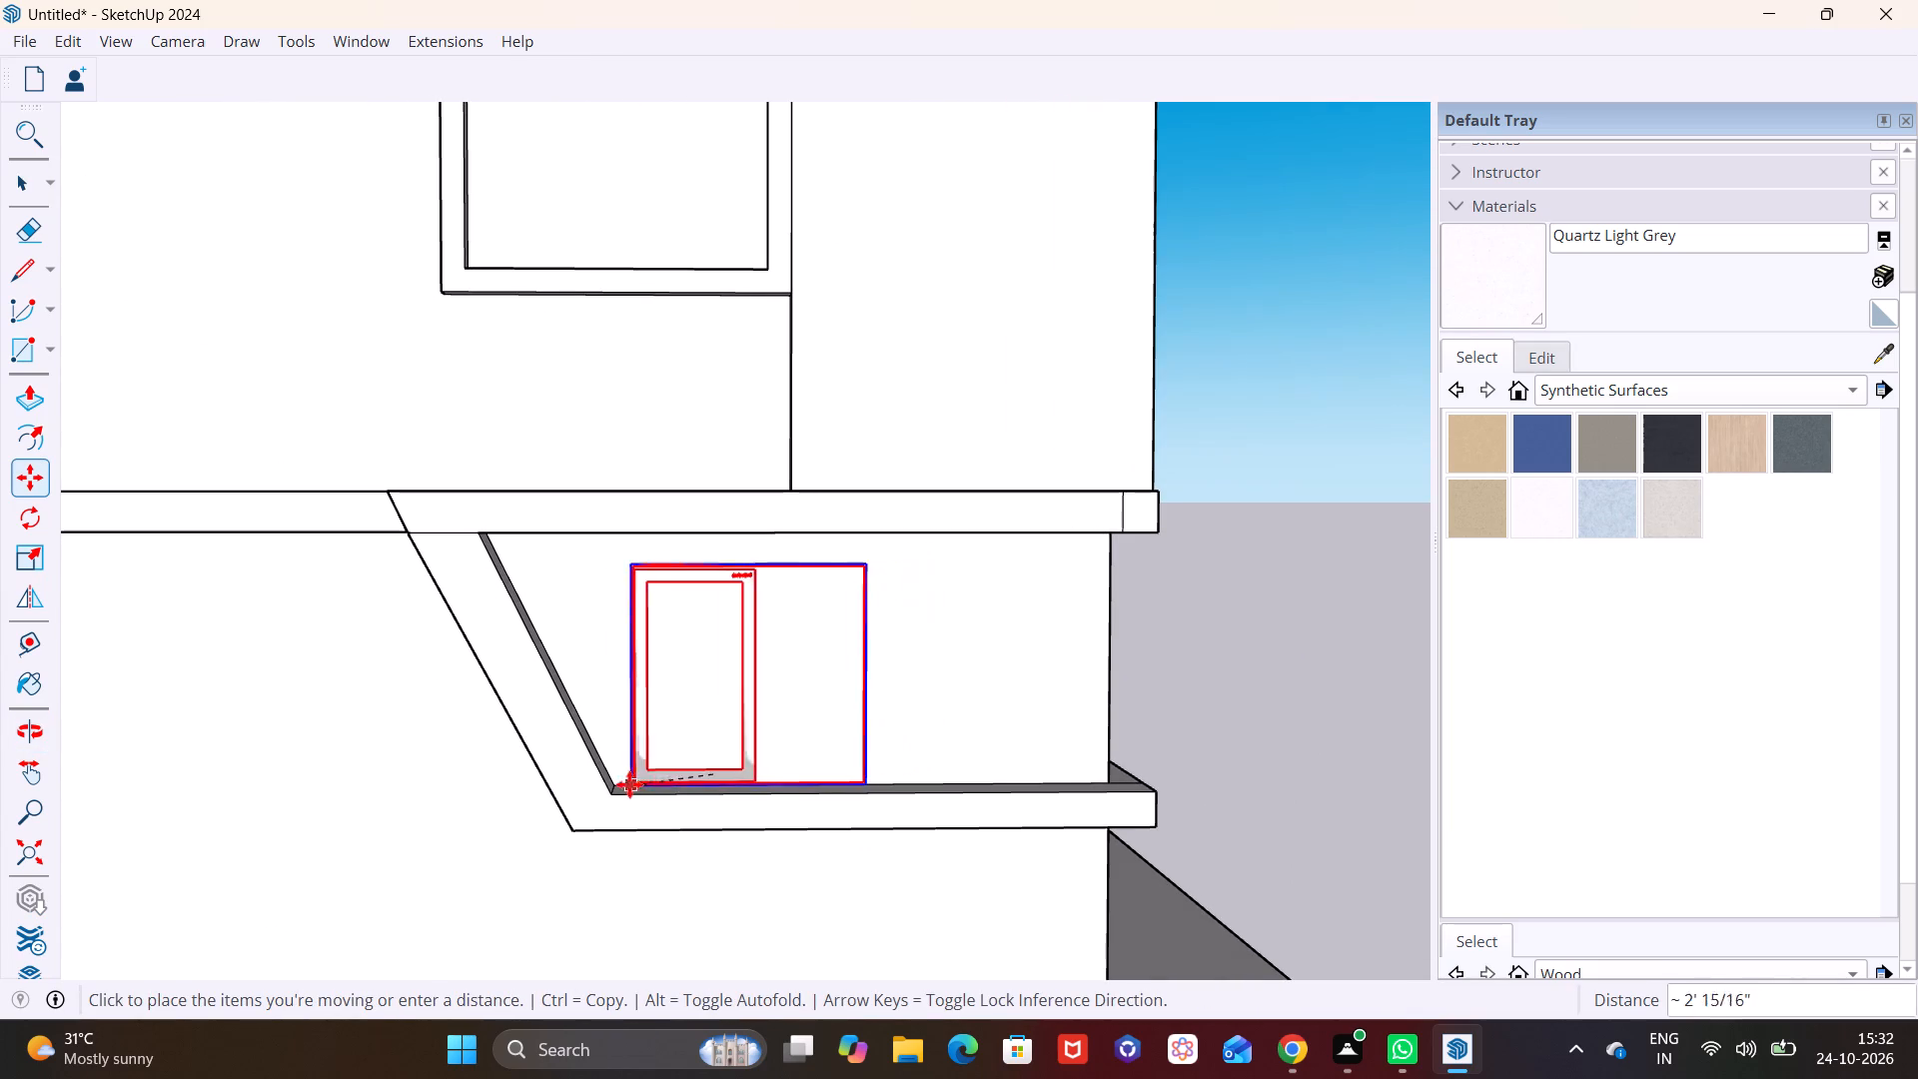
{"action": "left_click", "coordinate": [622, 775]}
{"action": "key", "text": "space"}
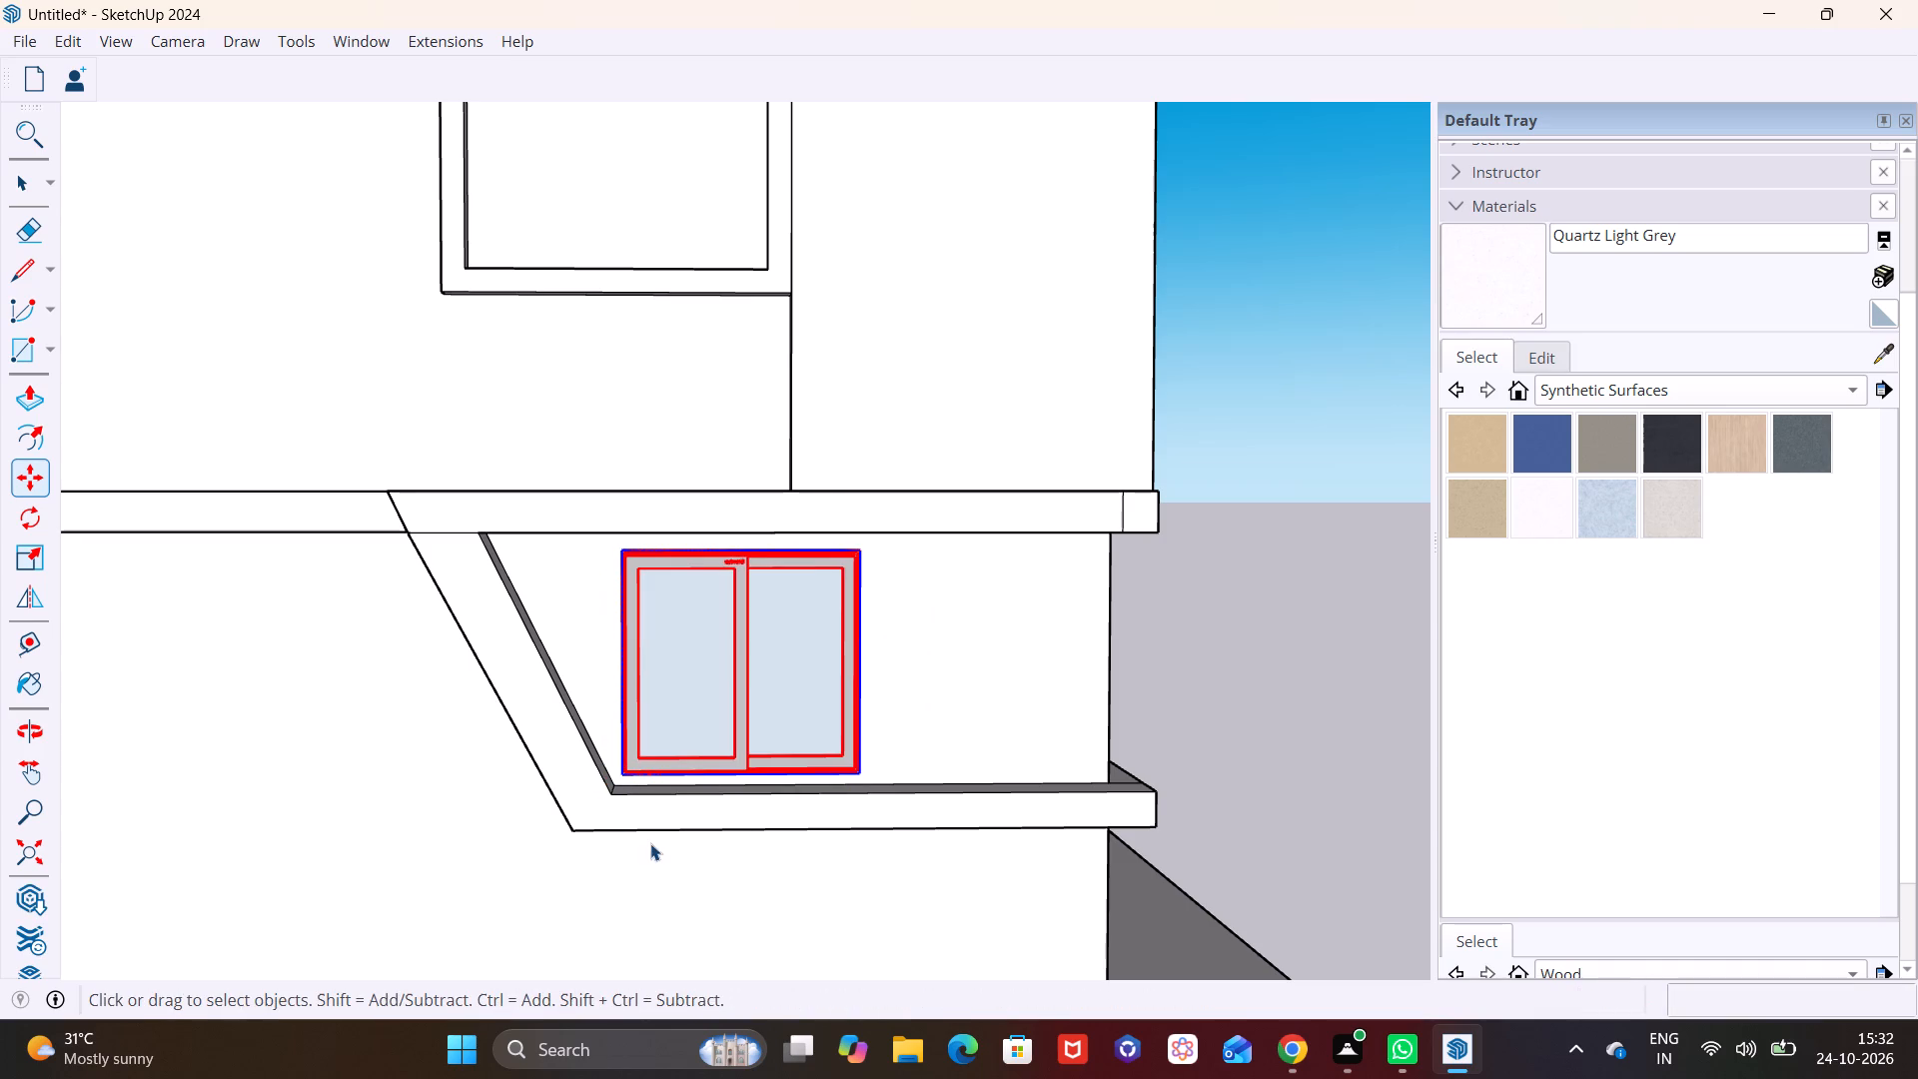
{"action": "left_click", "coordinate": [650, 843]}
Copy the window about 12' 11 11/16" up from the angled frame into the rectangular frame opening just below the middle band.
{"action": "scroll", "coordinate": [669, 823], "scroll_direction": "down", "scroll_amount": 4}
{"action": "middle_click_drag", "start_coordinate": [669, 816], "coordinate": [185, 832]}
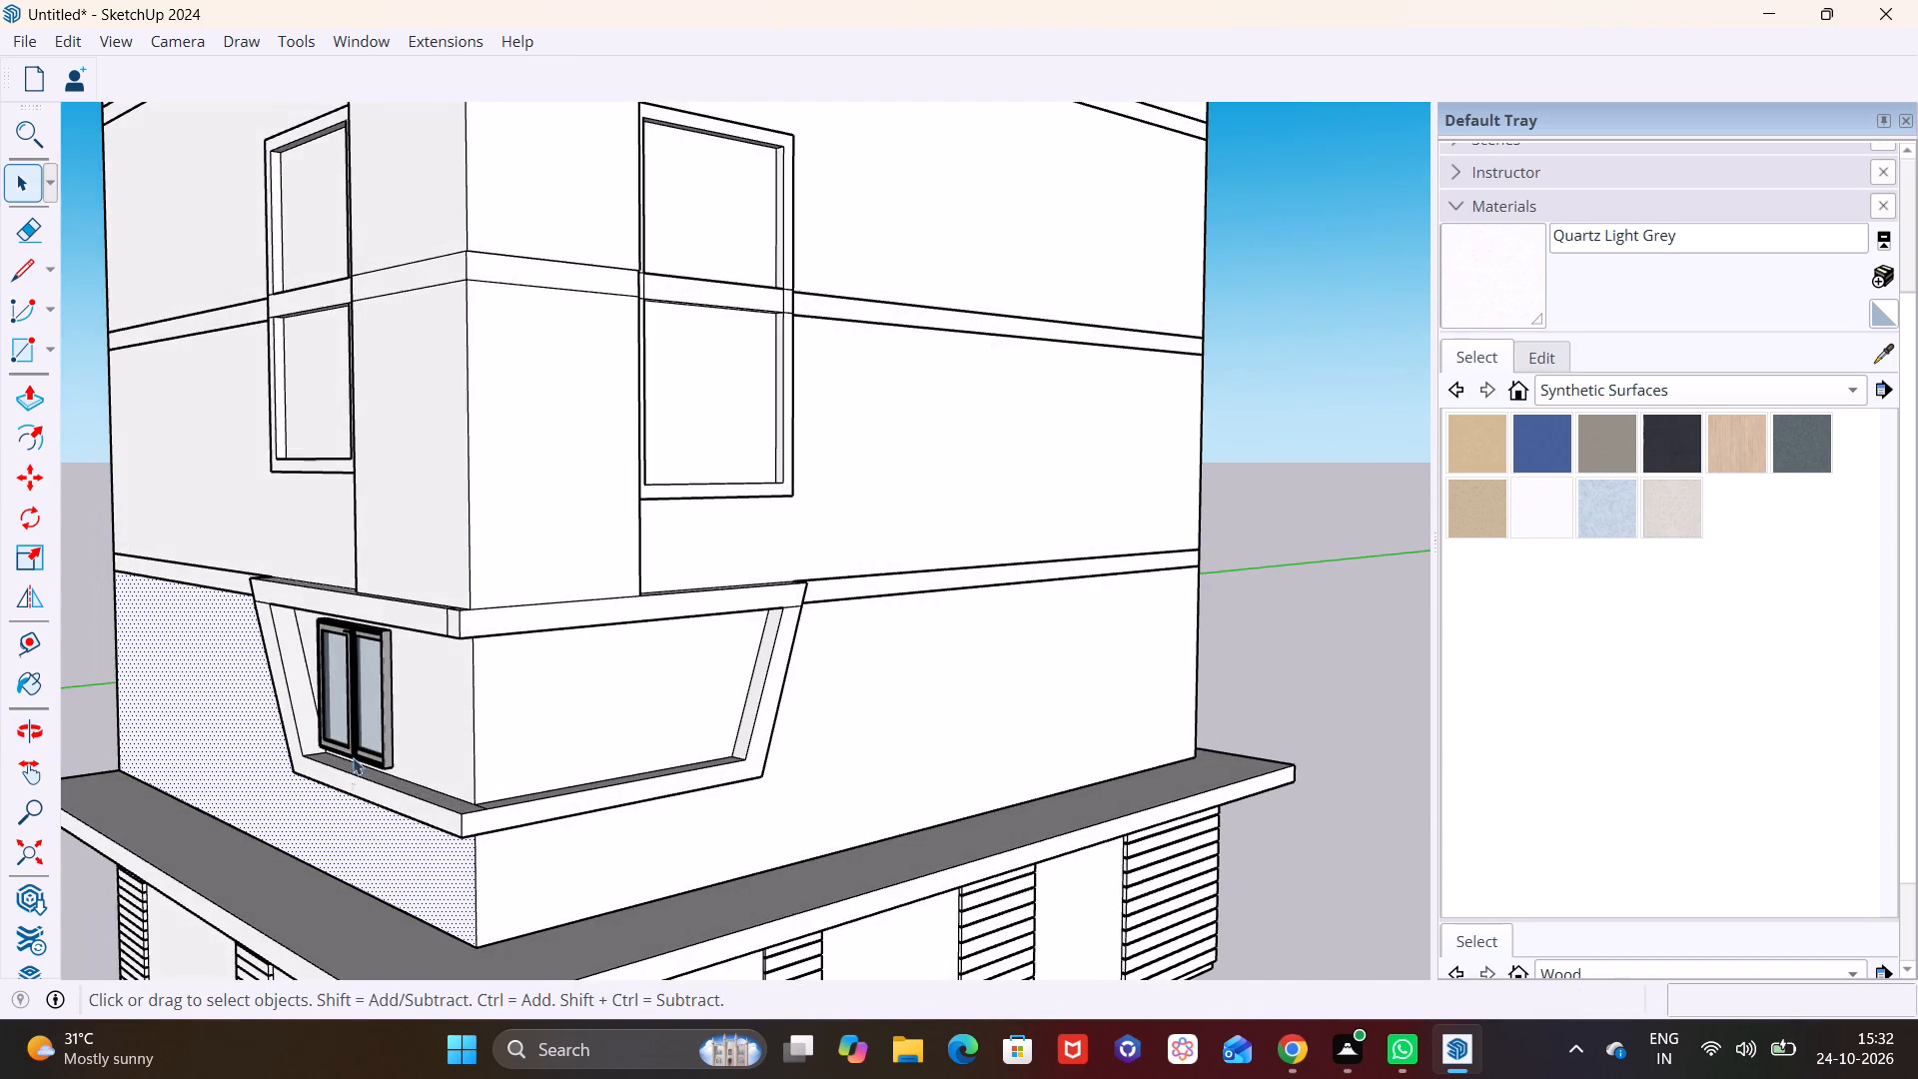
{"action": "scroll", "coordinate": [358, 737], "scroll_direction": "up", "scroll_amount": 7}
{"action": "middle_click_drag", "start_coordinate": [372, 720], "coordinate": [475, 675]}
{"action": "scroll", "coordinate": [251, 680], "scroll_direction": "up", "scroll_amount": 1}
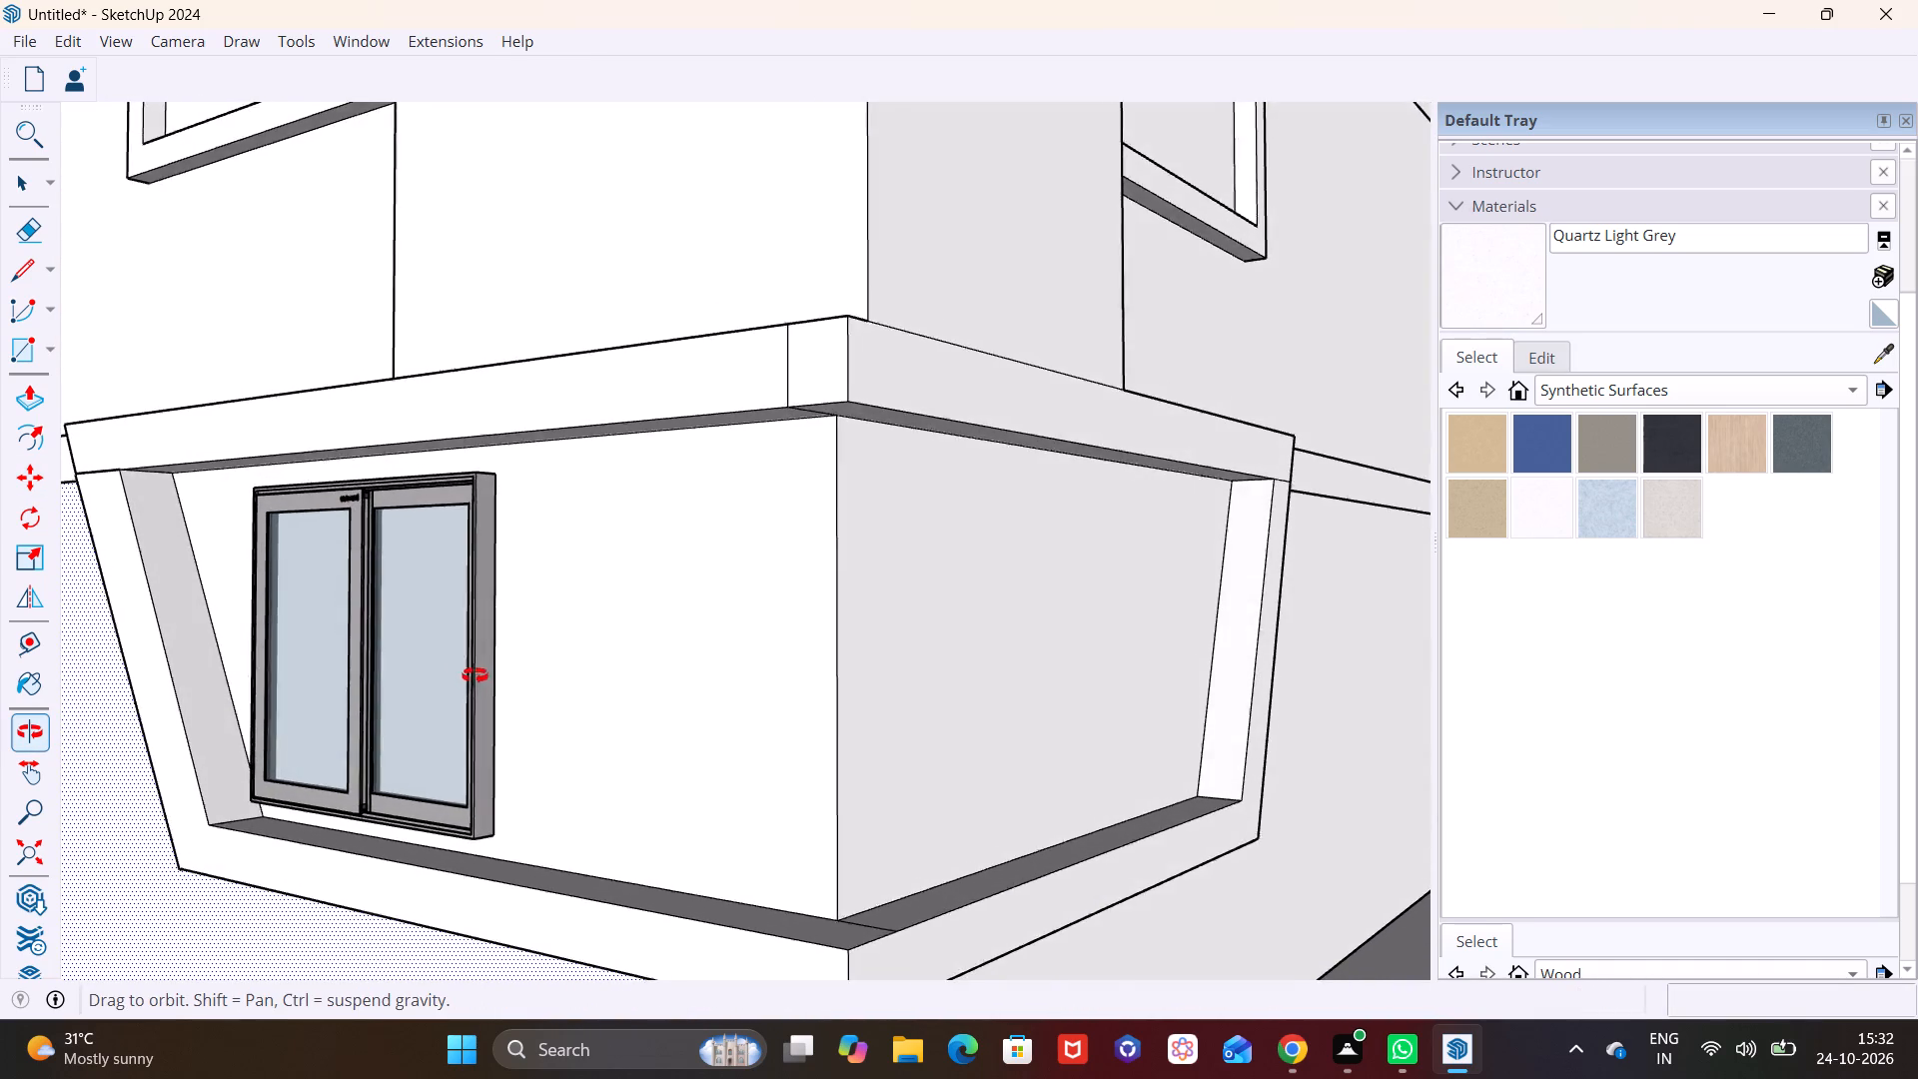
{"action": "middle_click_drag", "start_coordinate": [475, 675], "coordinate": [475, 679]}
{"action": "scroll", "coordinate": [475, 680], "scroll_direction": "down", "scroll_amount": 10}
{"action": "middle_click_drag", "start_coordinate": [469, 694], "coordinate": [516, 838], "text": "shift"}
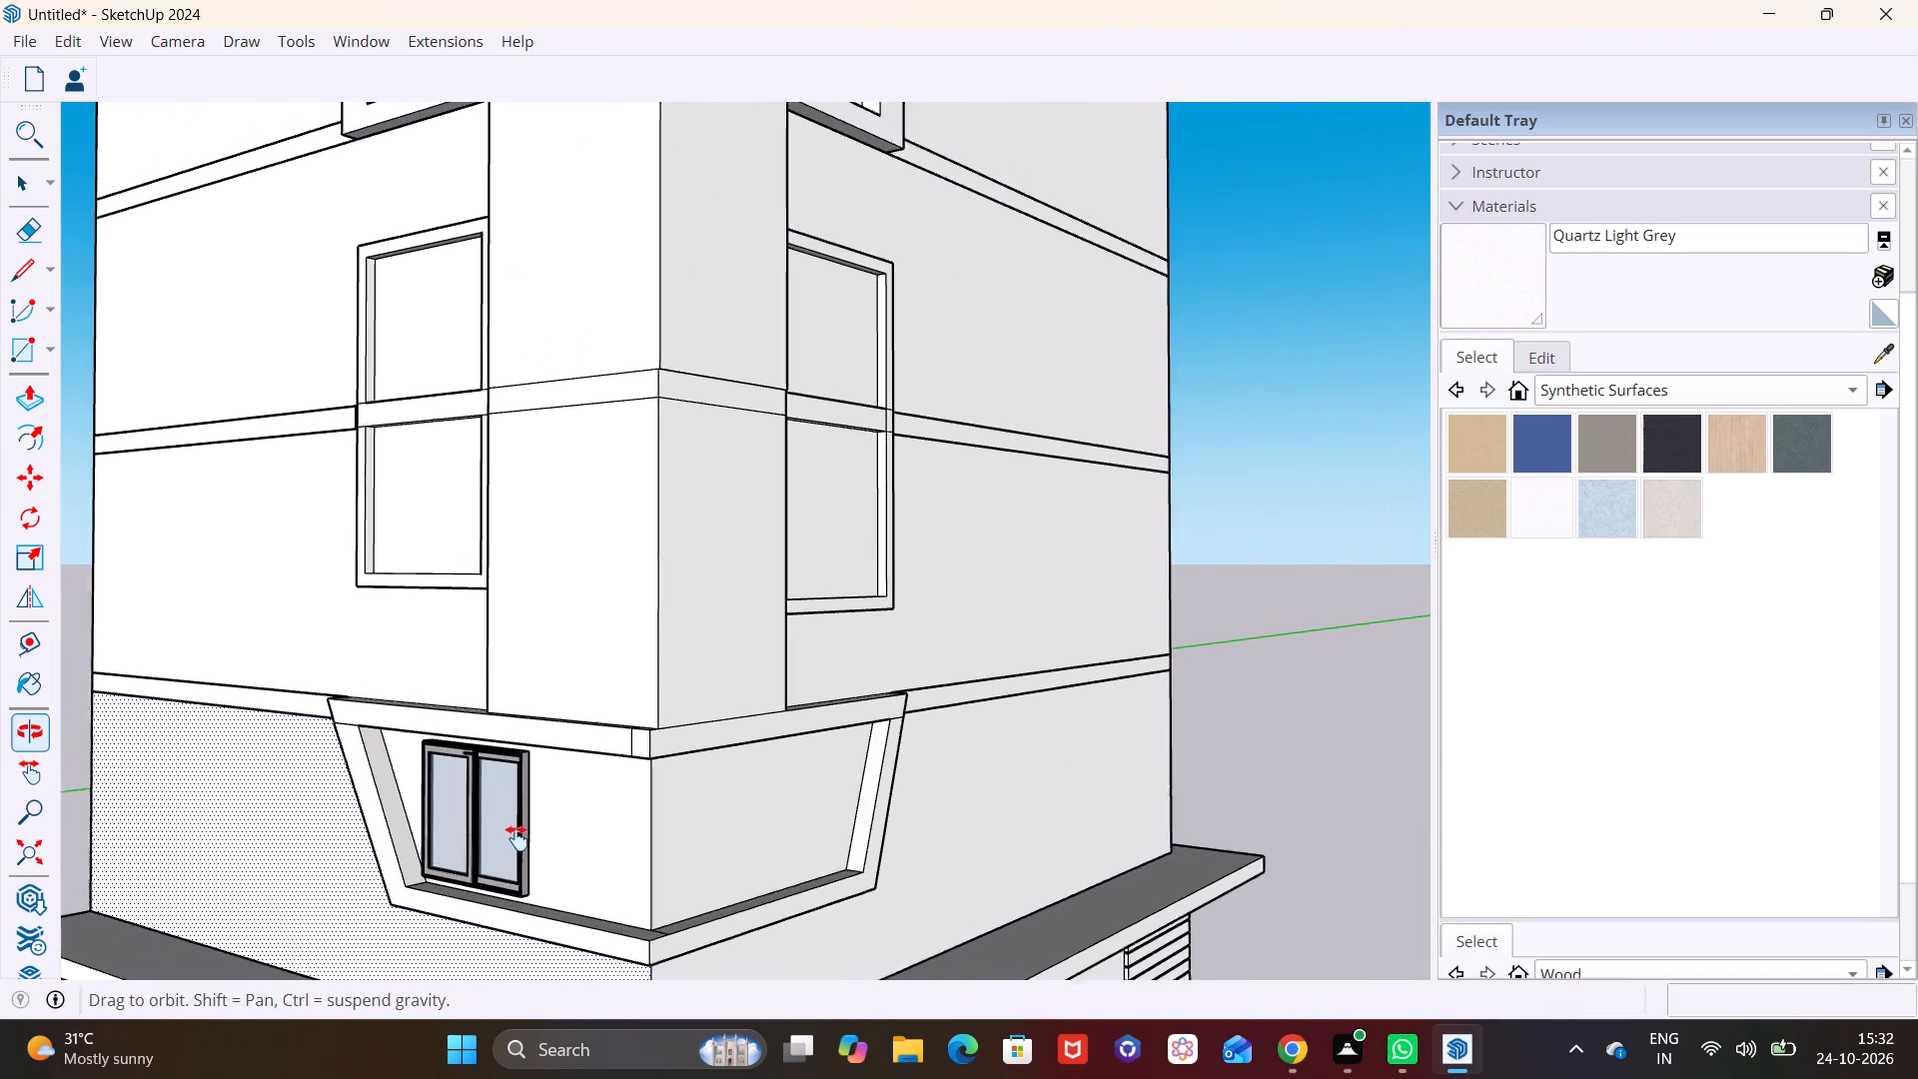
{"action": "middle_click_drag", "start_coordinate": [516, 838], "coordinate": [542, 886], "text": "shift"}
{"action": "scroll", "coordinate": [539, 849], "scroll_direction": "up", "scroll_amount": 3}
{"action": "left_click", "coordinate": [546, 793]}
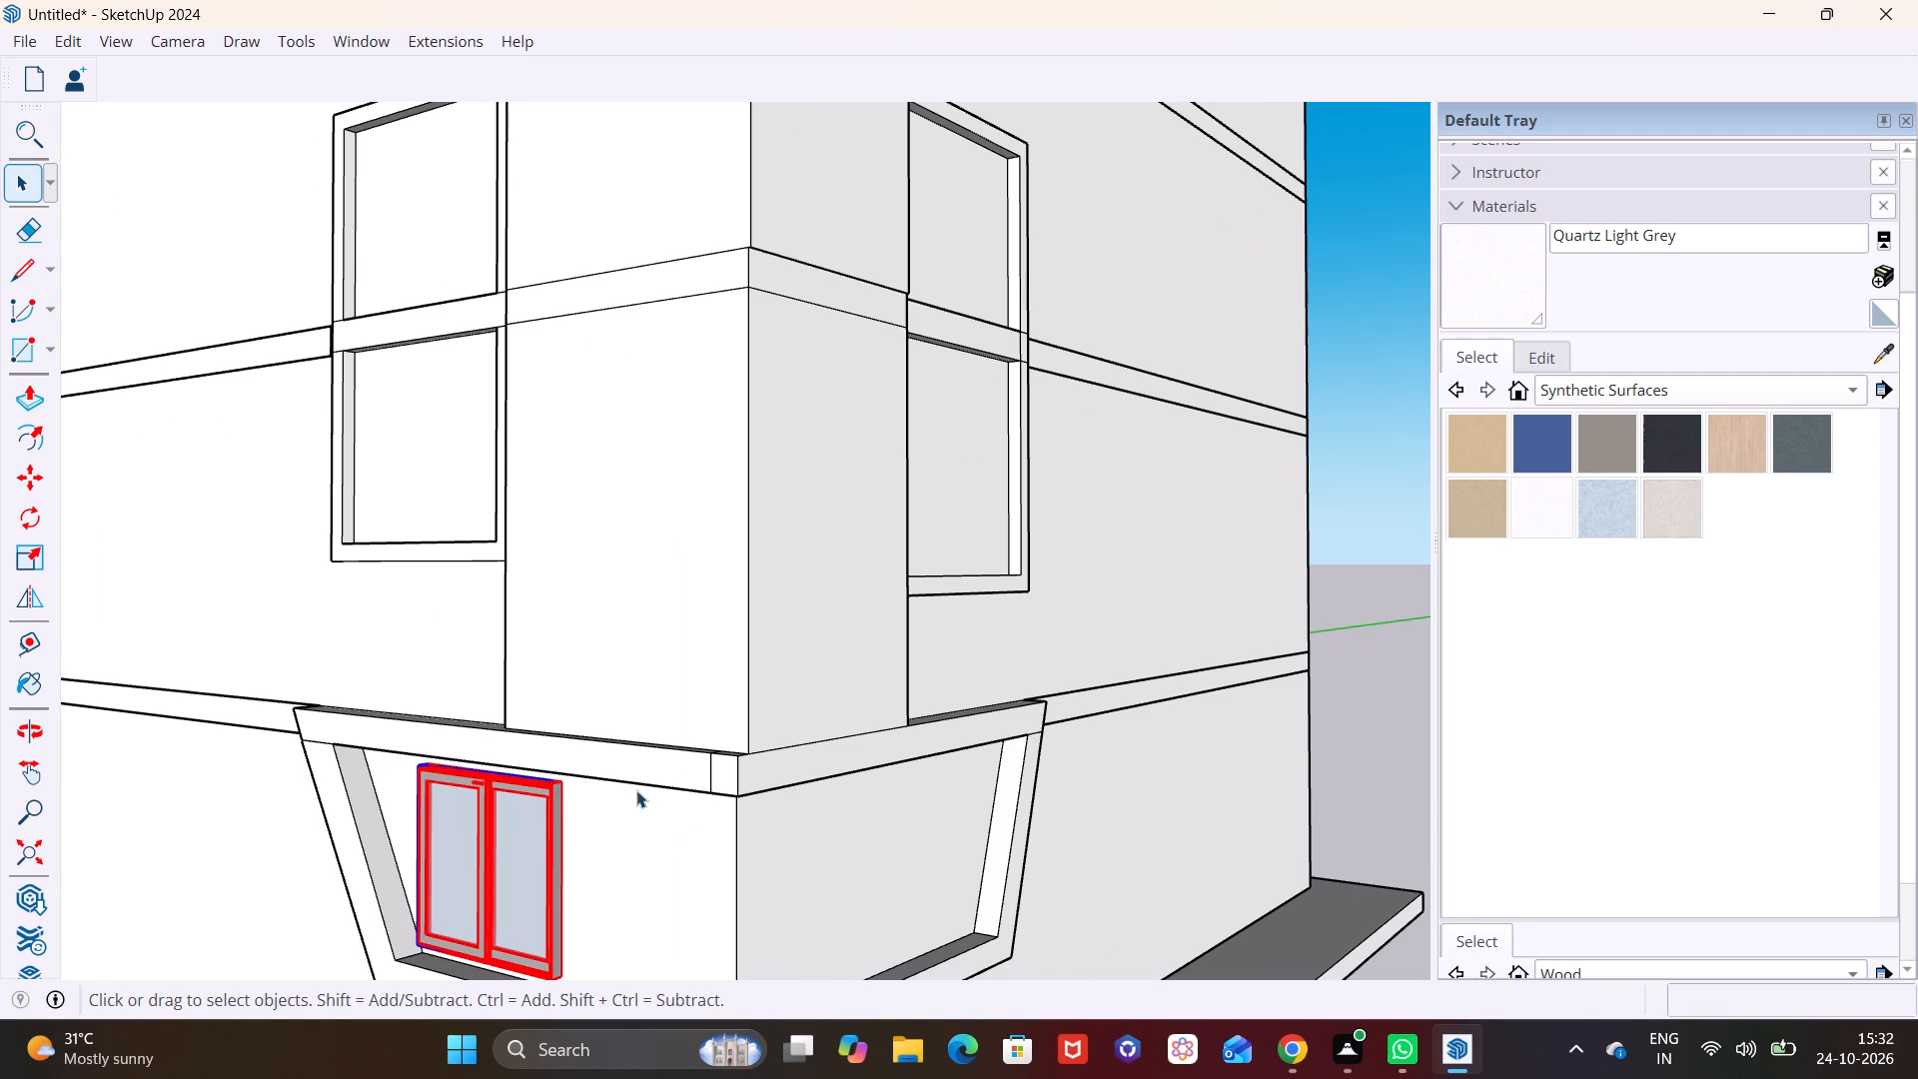
{"action": "key", "text": "m"}
{"action": "left_click", "coordinate": [566, 787]}
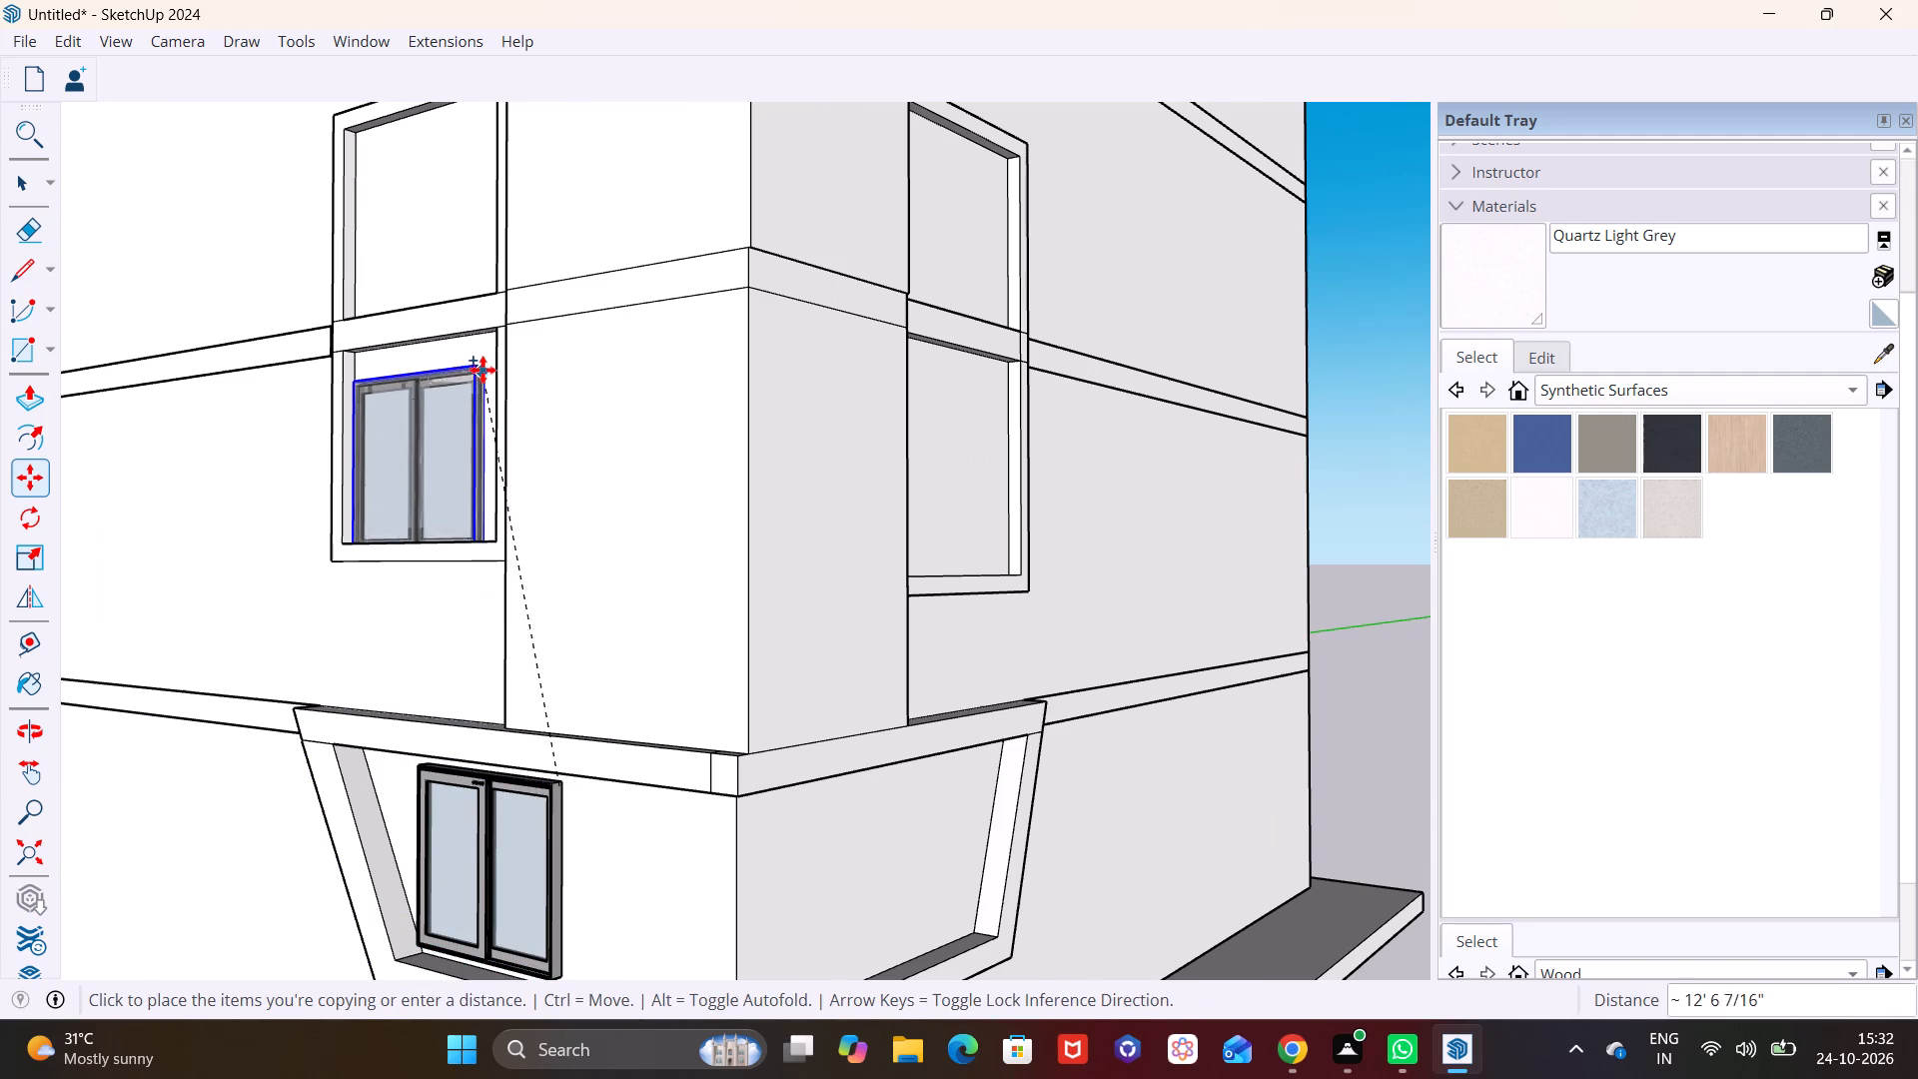
{"action": "left_click", "coordinate": [483, 357]}
{"action": "left_click", "coordinate": [482, 356]}
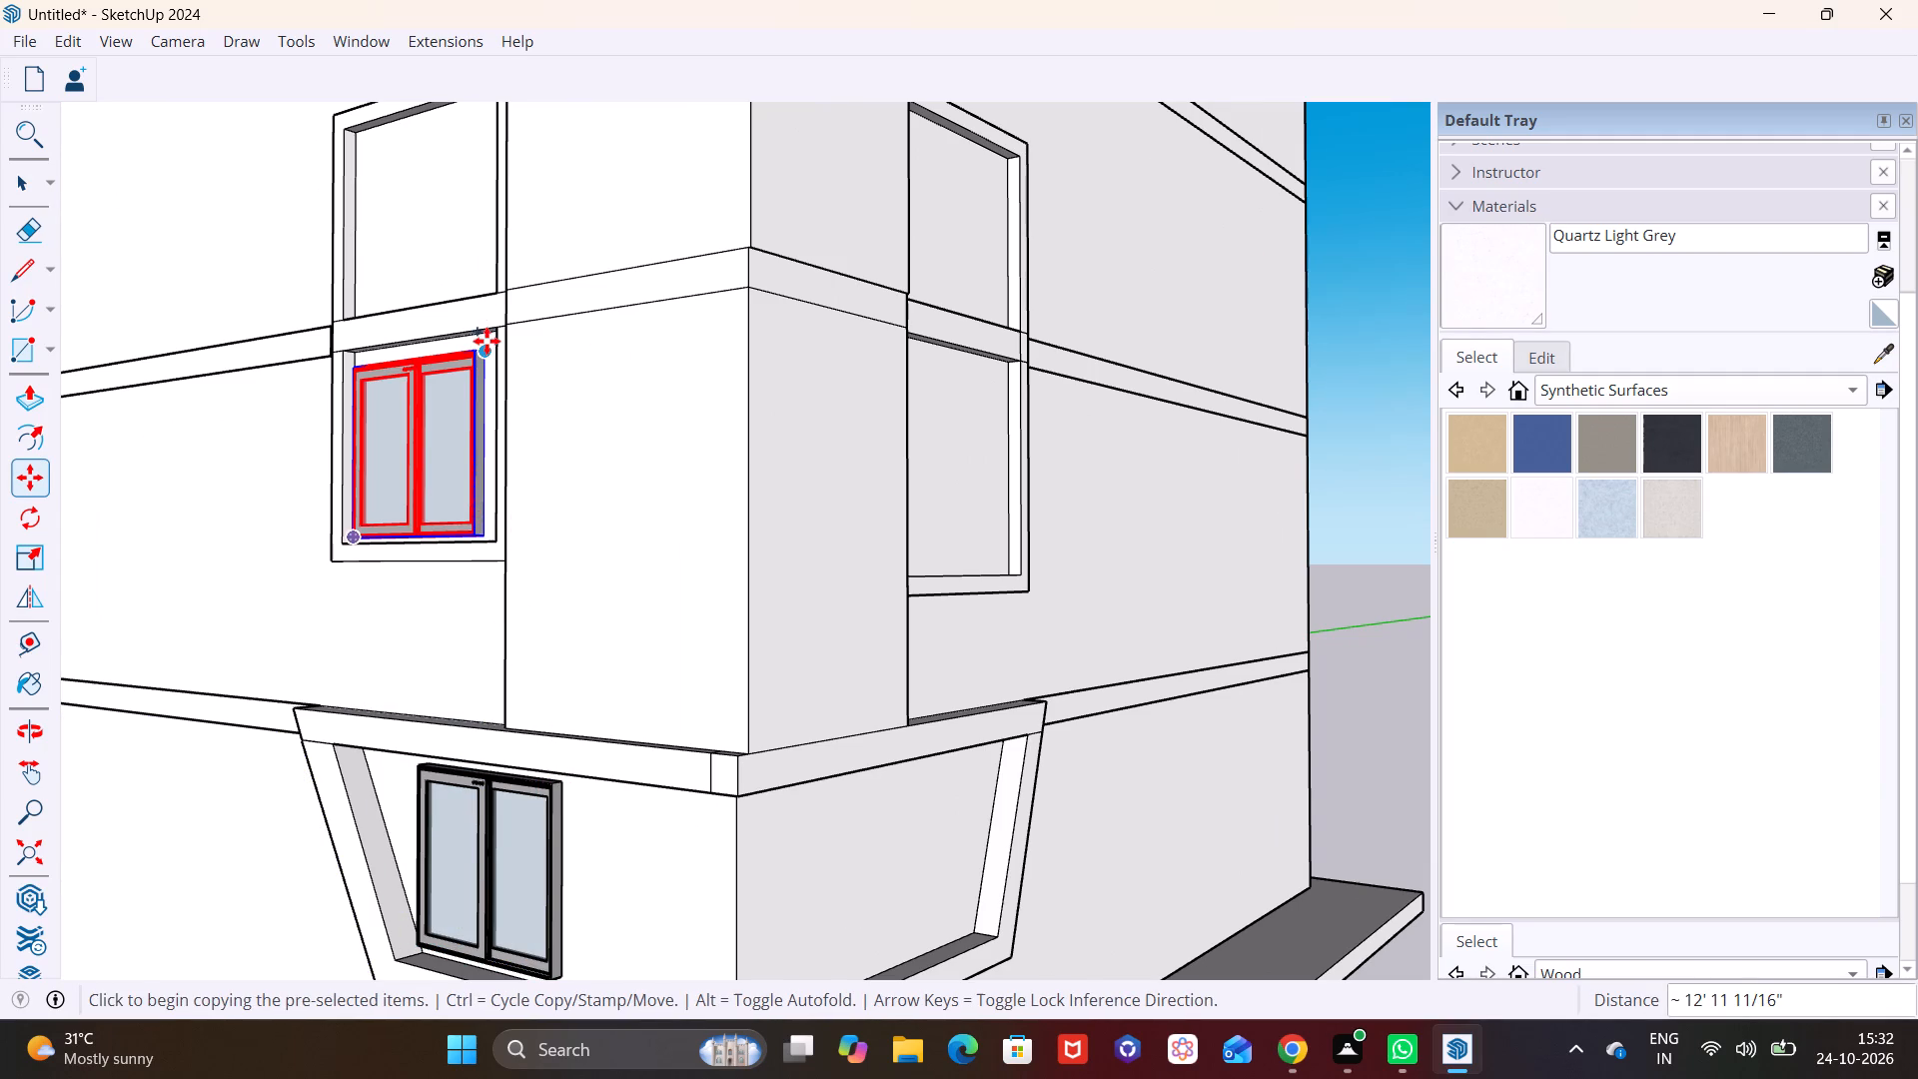
Copy that window 7' 3" straight up into the frame opening above the middle band.
{"action": "left_click", "coordinate": [485, 349]}
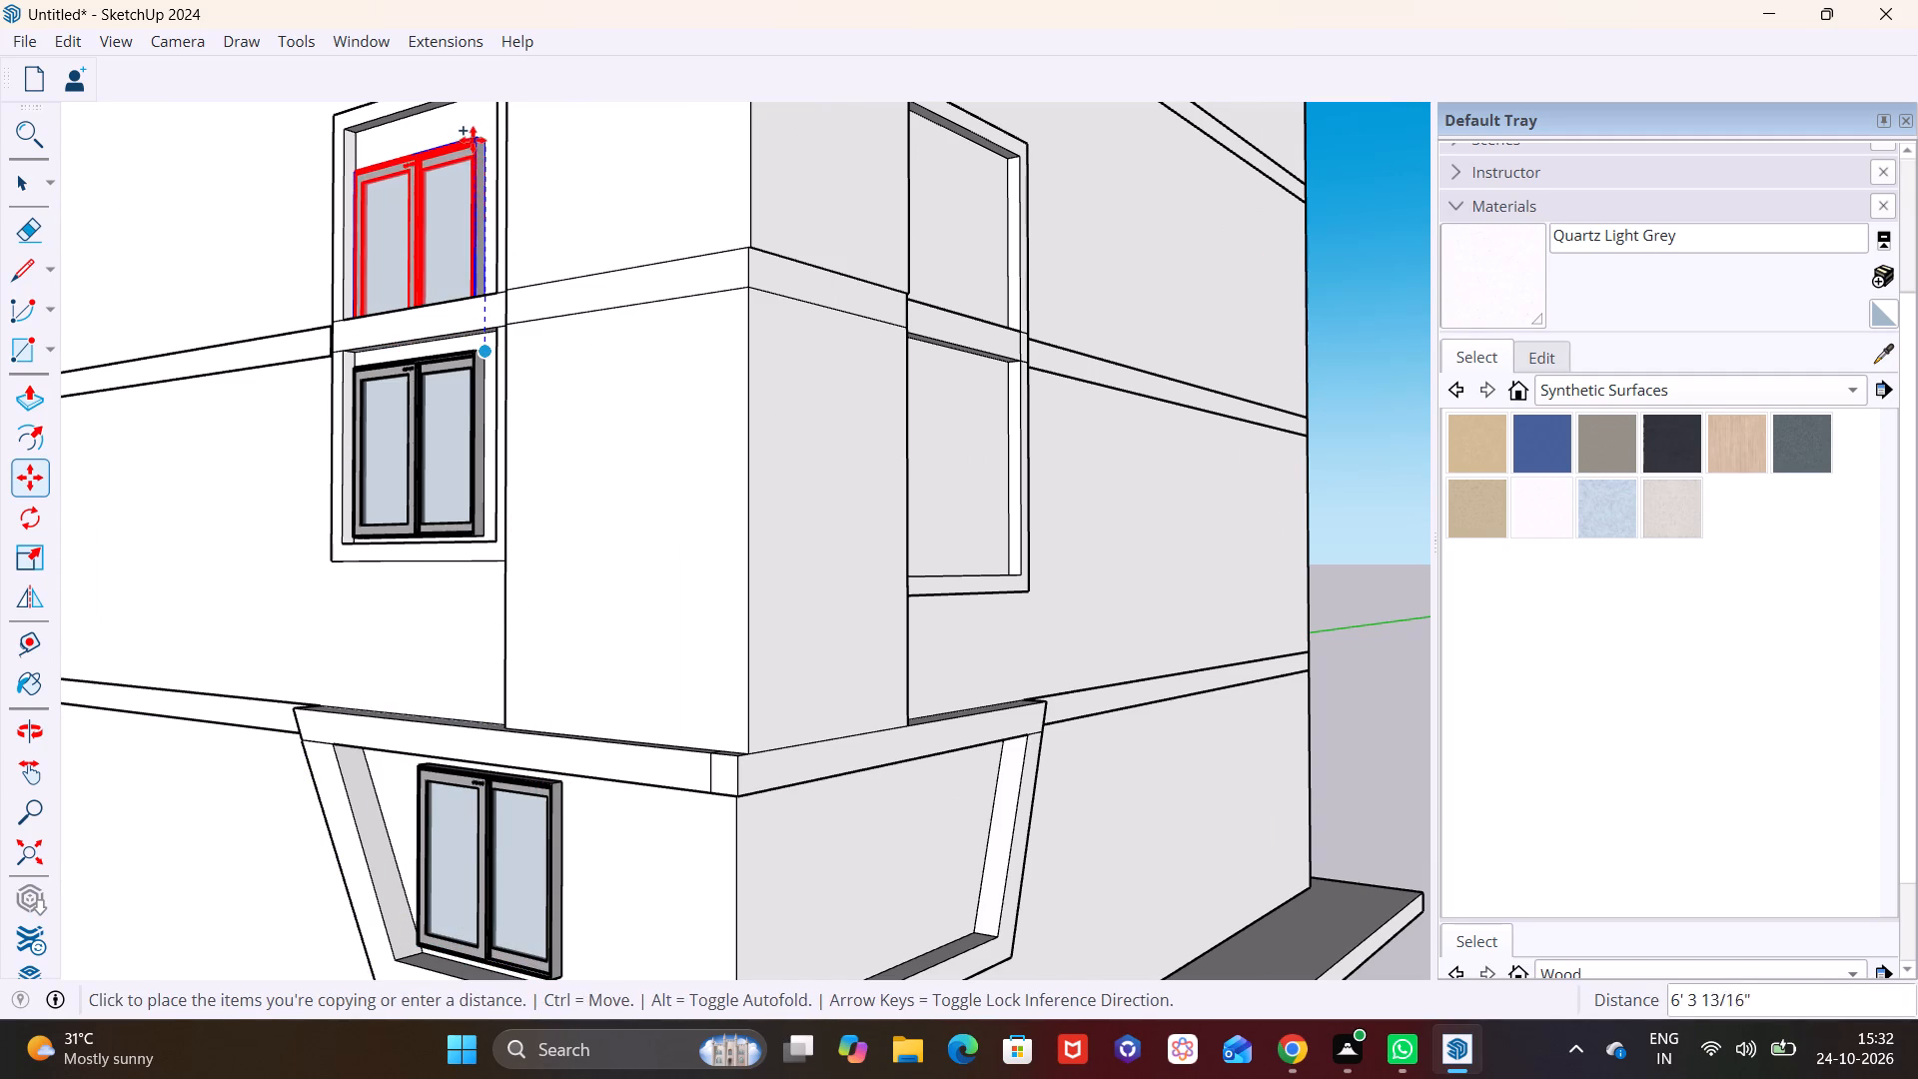
{"action": "left_click", "coordinate": [485, 112]}
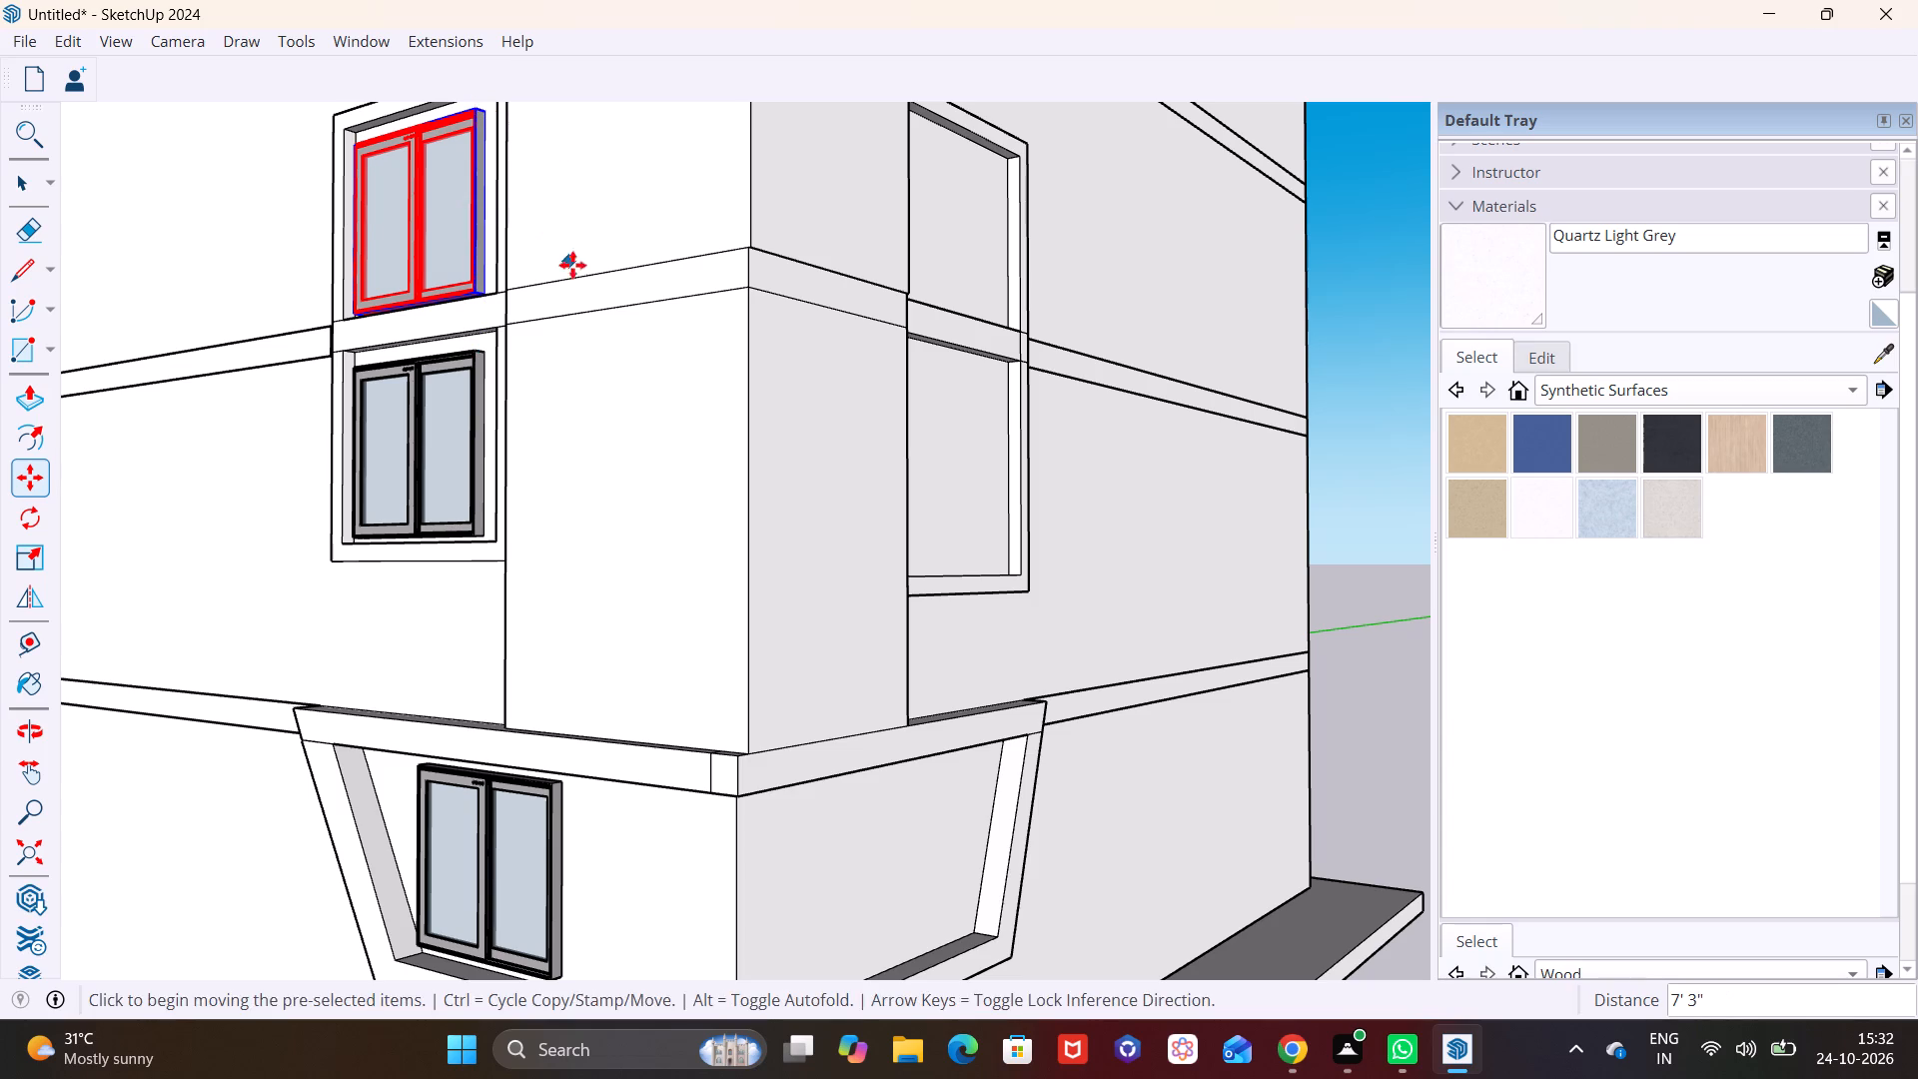
{"action": "key", "text": "space"}
{"action": "left_click", "coordinate": [633, 397]}
Scale the window below the band out to the frame's corner-side edge, and up to the band at about 1.10 in blue.
{"action": "scroll", "coordinate": [528, 415], "scroll_direction": "up", "scroll_amount": 9}
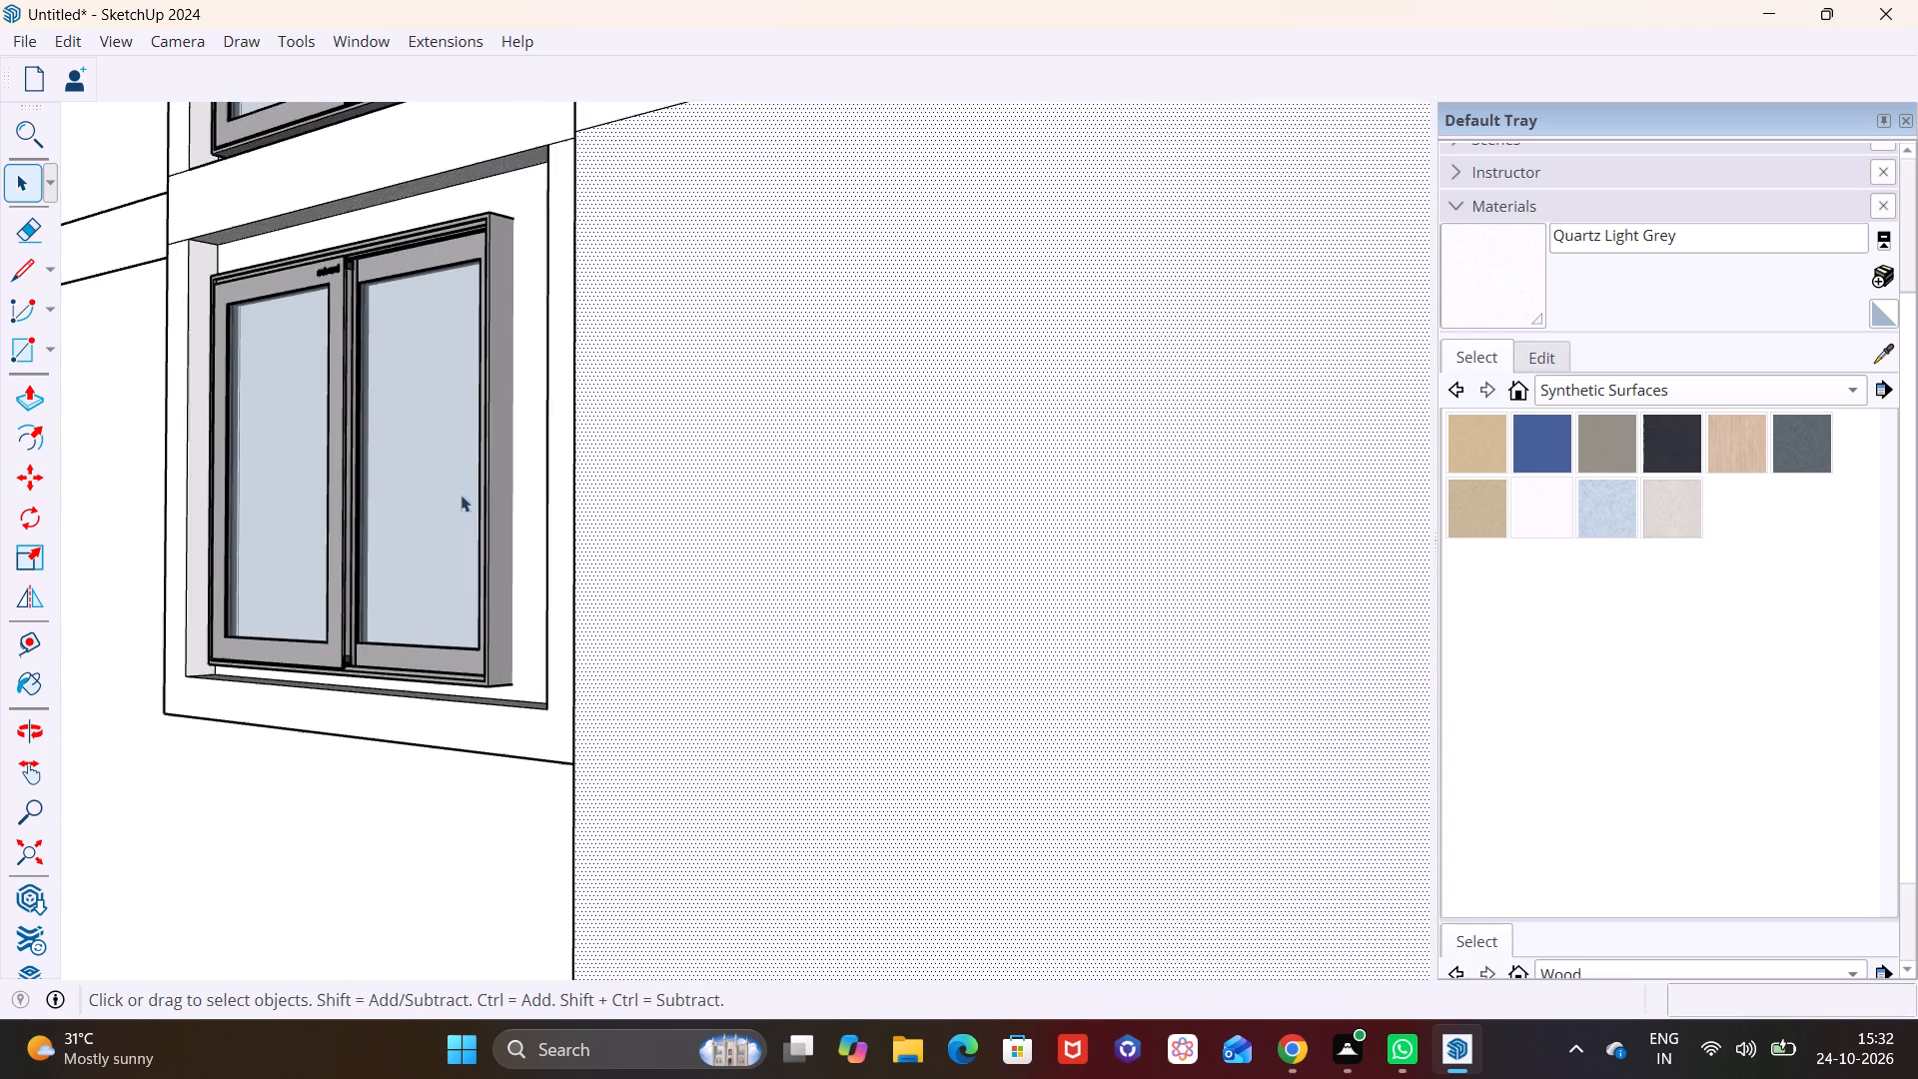
{"action": "middle_click_drag", "start_coordinate": [525, 496], "coordinate": [882, 502]}
{"action": "scroll", "coordinate": [705, 499], "scroll_direction": "down", "scroll_amount": 4}
{"action": "middle_click_drag", "start_coordinate": [710, 505], "coordinate": [742, 719], "text": "shift"}
{"action": "left_click", "coordinate": [685, 675]}
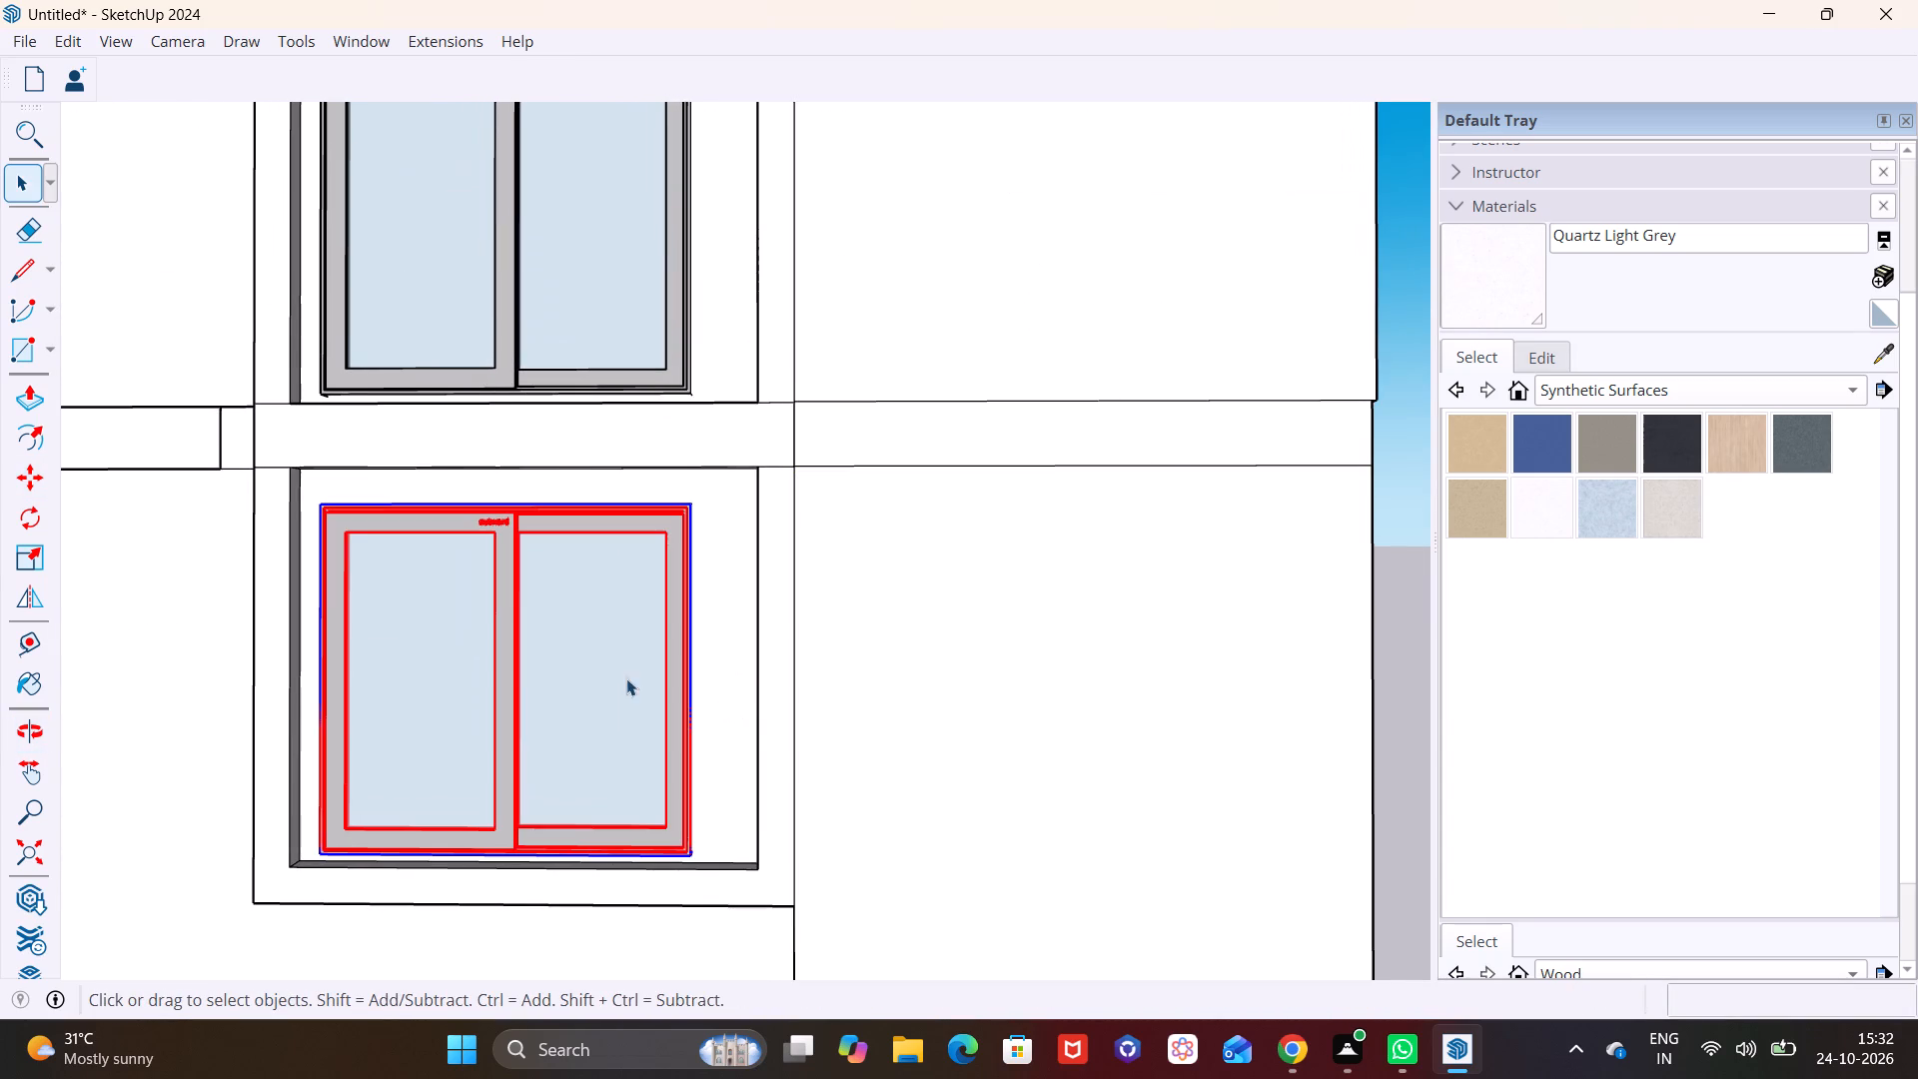
{"action": "left_click", "coordinate": [25, 561]}
{"action": "middle_click_drag", "start_coordinate": [533, 621], "coordinate": [298, 638]}
{"action": "scroll", "coordinate": [542, 676], "scroll_direction": "up", "scroll_amount": 2}
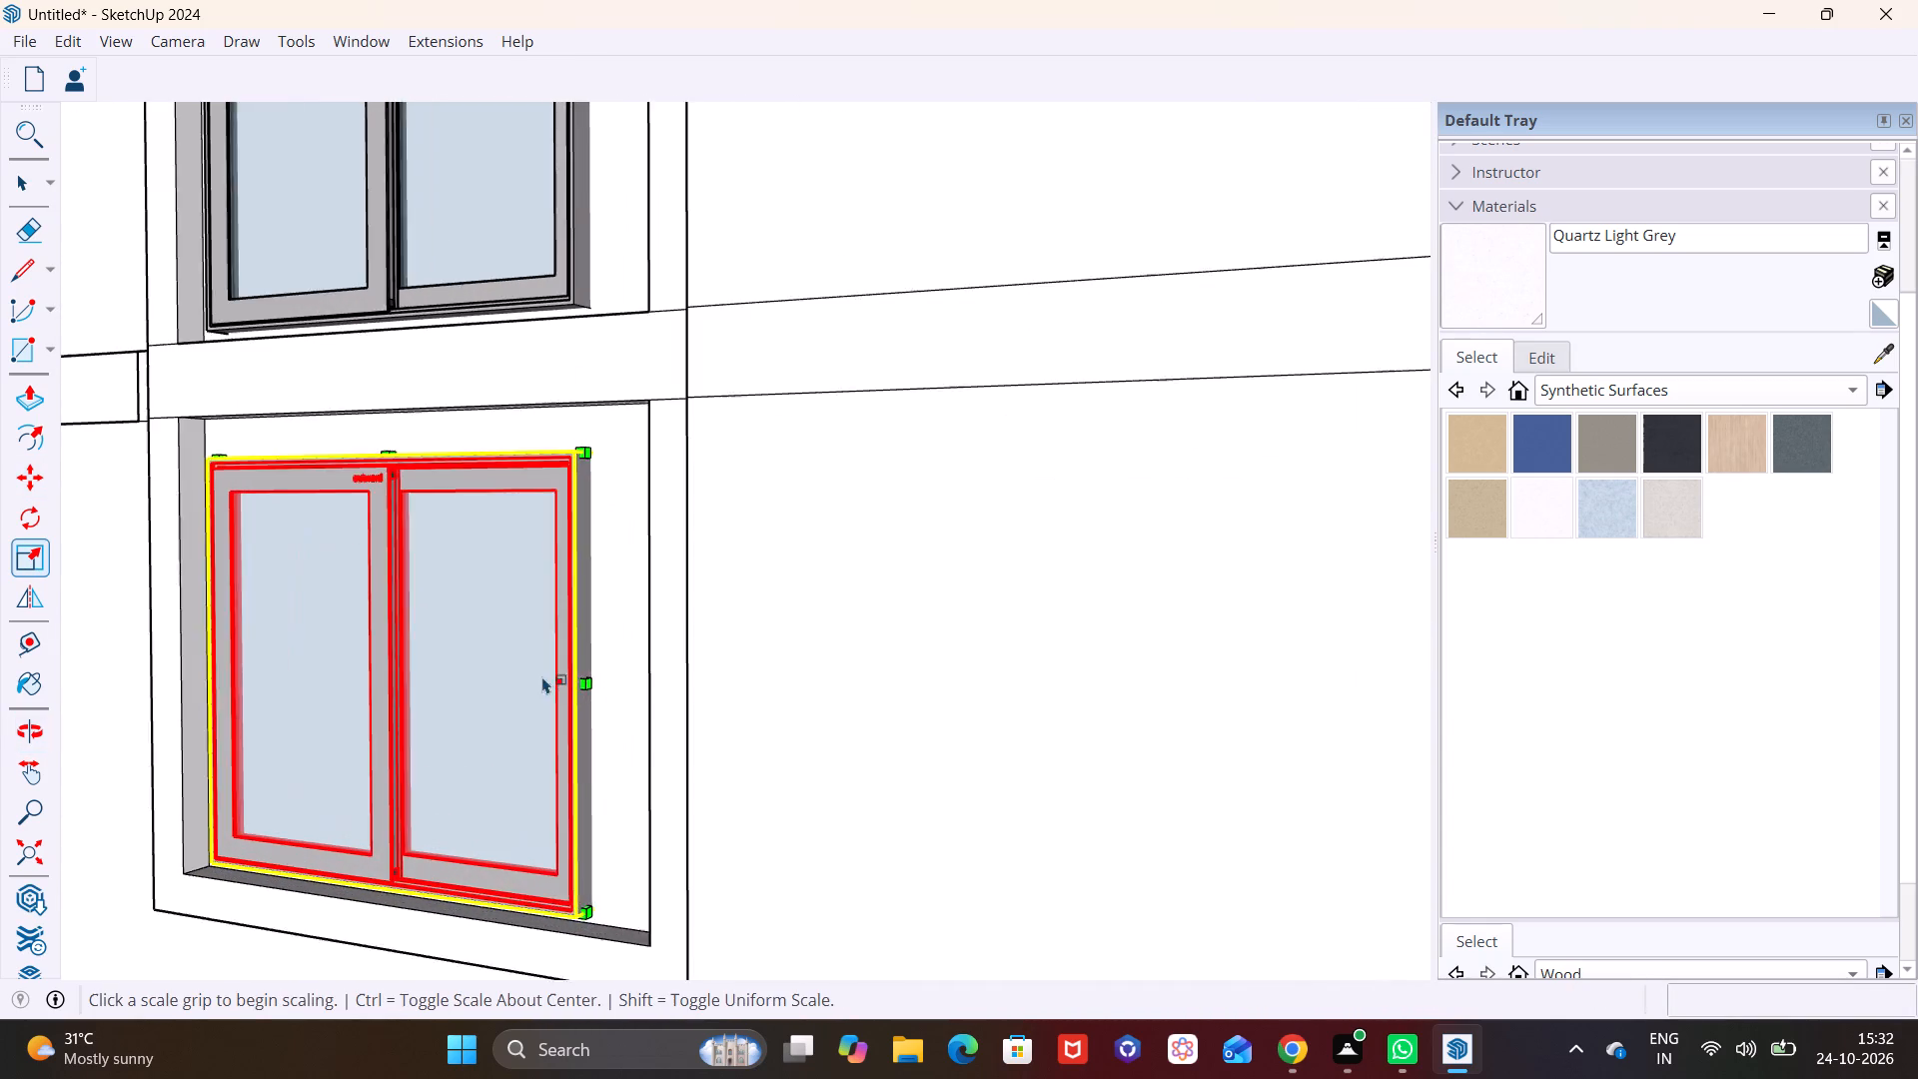
{"action": "scroll", "coordinate": [542, 676], "scroll_direction": "up", "scroll_amount": 3}
{"action": "left_click", "coordinate": [597, 678]}
{"action": "left_click", "coordinate": [583, 676]}
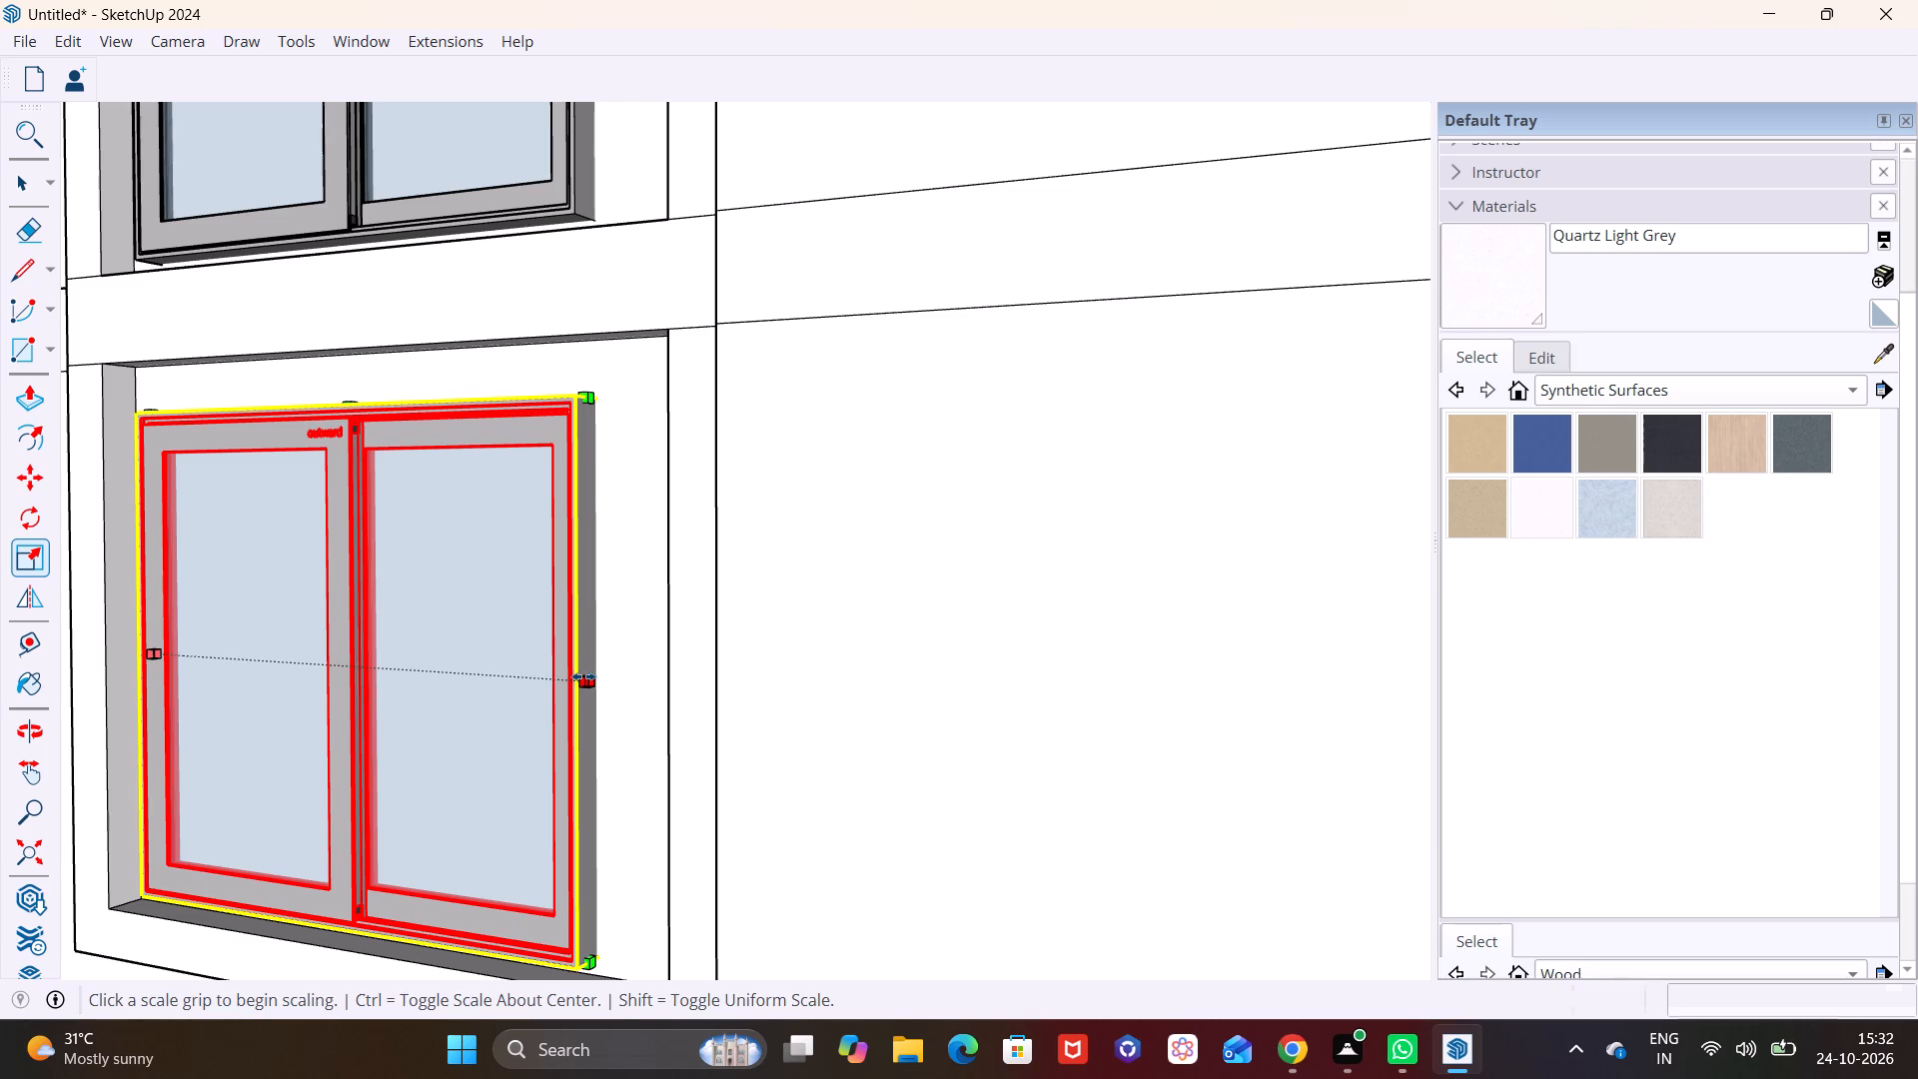
{"action": "left_click", "coordinate": [675, 681]}
{"action": "middle_click_drag", "start_coordinate": [153, 619], "coordinate": [565, 668]}
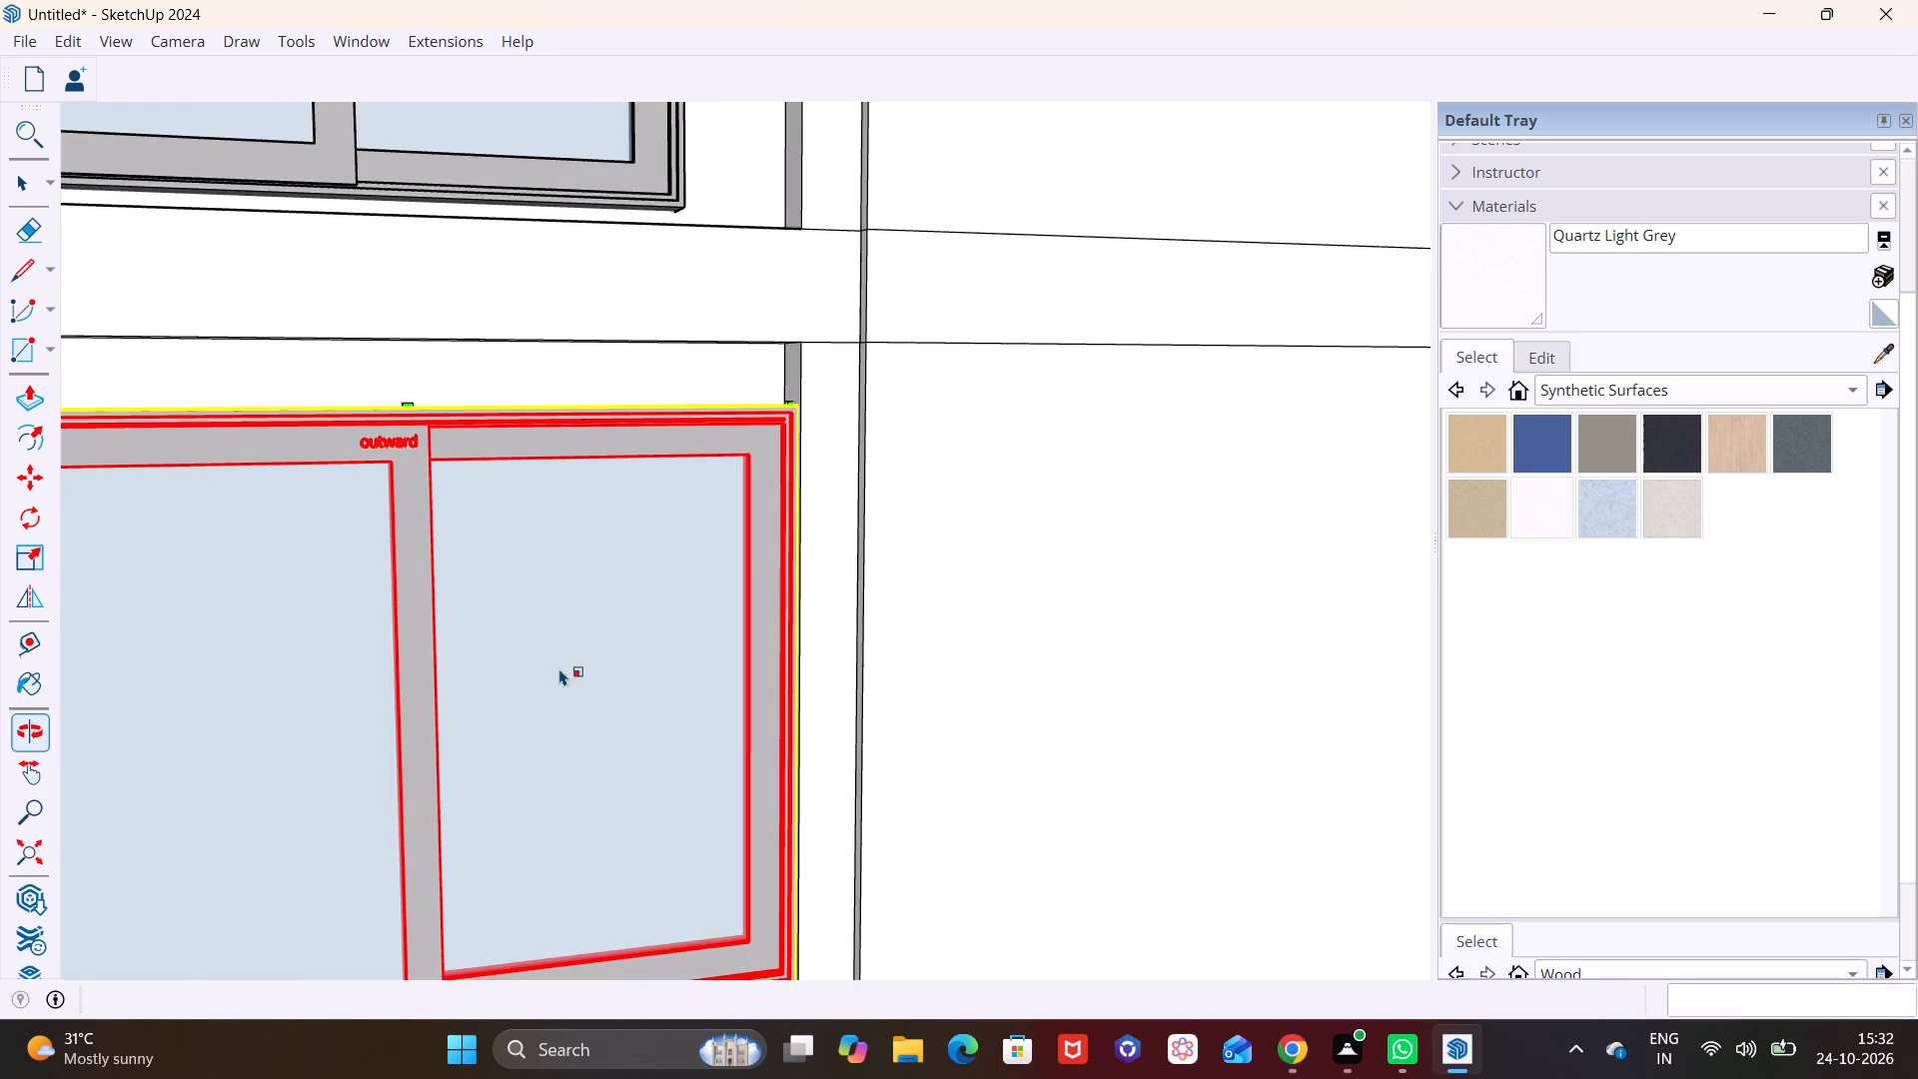
{"action": "scroll", "coordinate": [428, 658], "scroll_direction": "down", "scroll_amount": 4}
{"action": "middle_click_drag", "start_coordinate": [442, 513], "coordinate": [410, 589]}
{"action": "left_click", "coordinate": [392, 526]}
{"action": "left_click", "coordinate": [392, 487]}
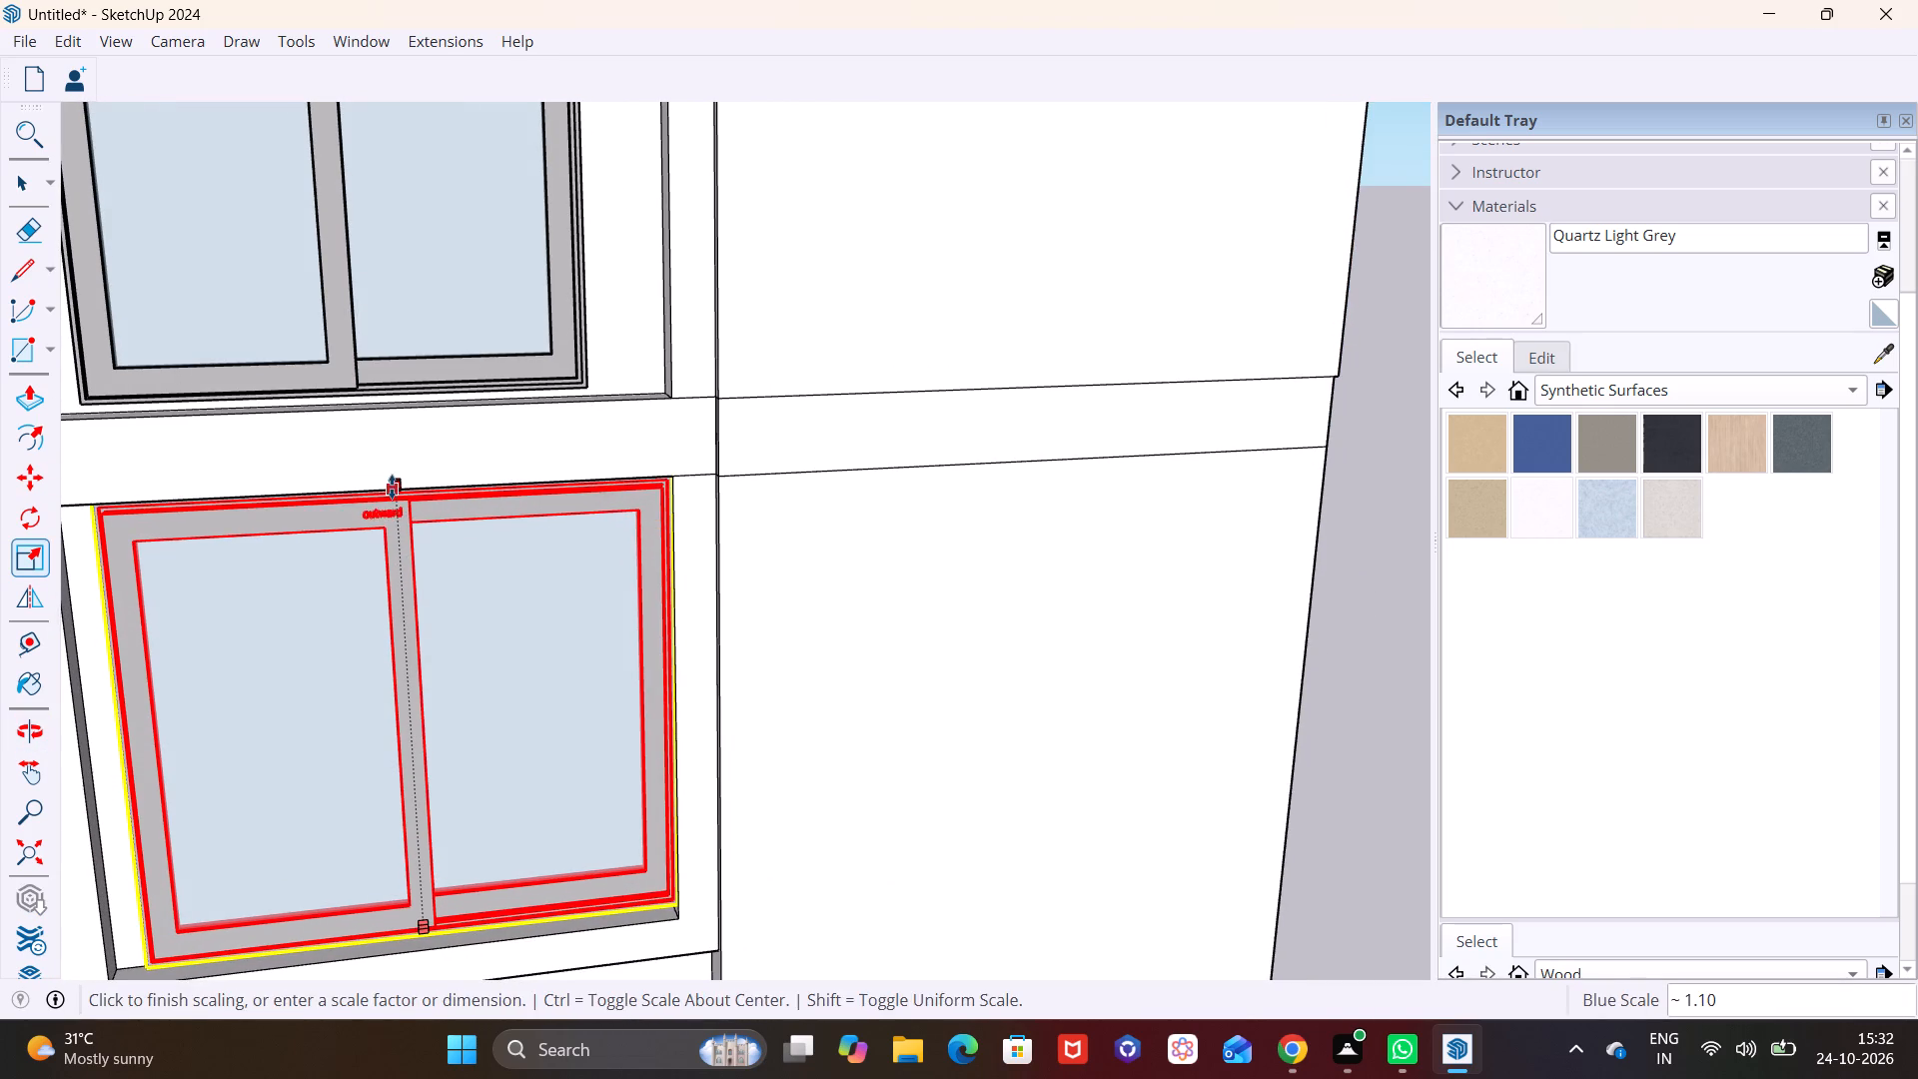
Scale the same window 1.06 in red to the frame's opposite edge, and extend its bottom down to the sill.
{"action": "middle_click_drag", "start_coordinate": [339, 575], "coordinate": [737, 441], "text": "shift"}
{"action": "scroll", "coordinate": [625, 540], "scroll_direction": "up", "scroll_amount": 4}
{"action": "left_click", "coordinate": [466, 640]}
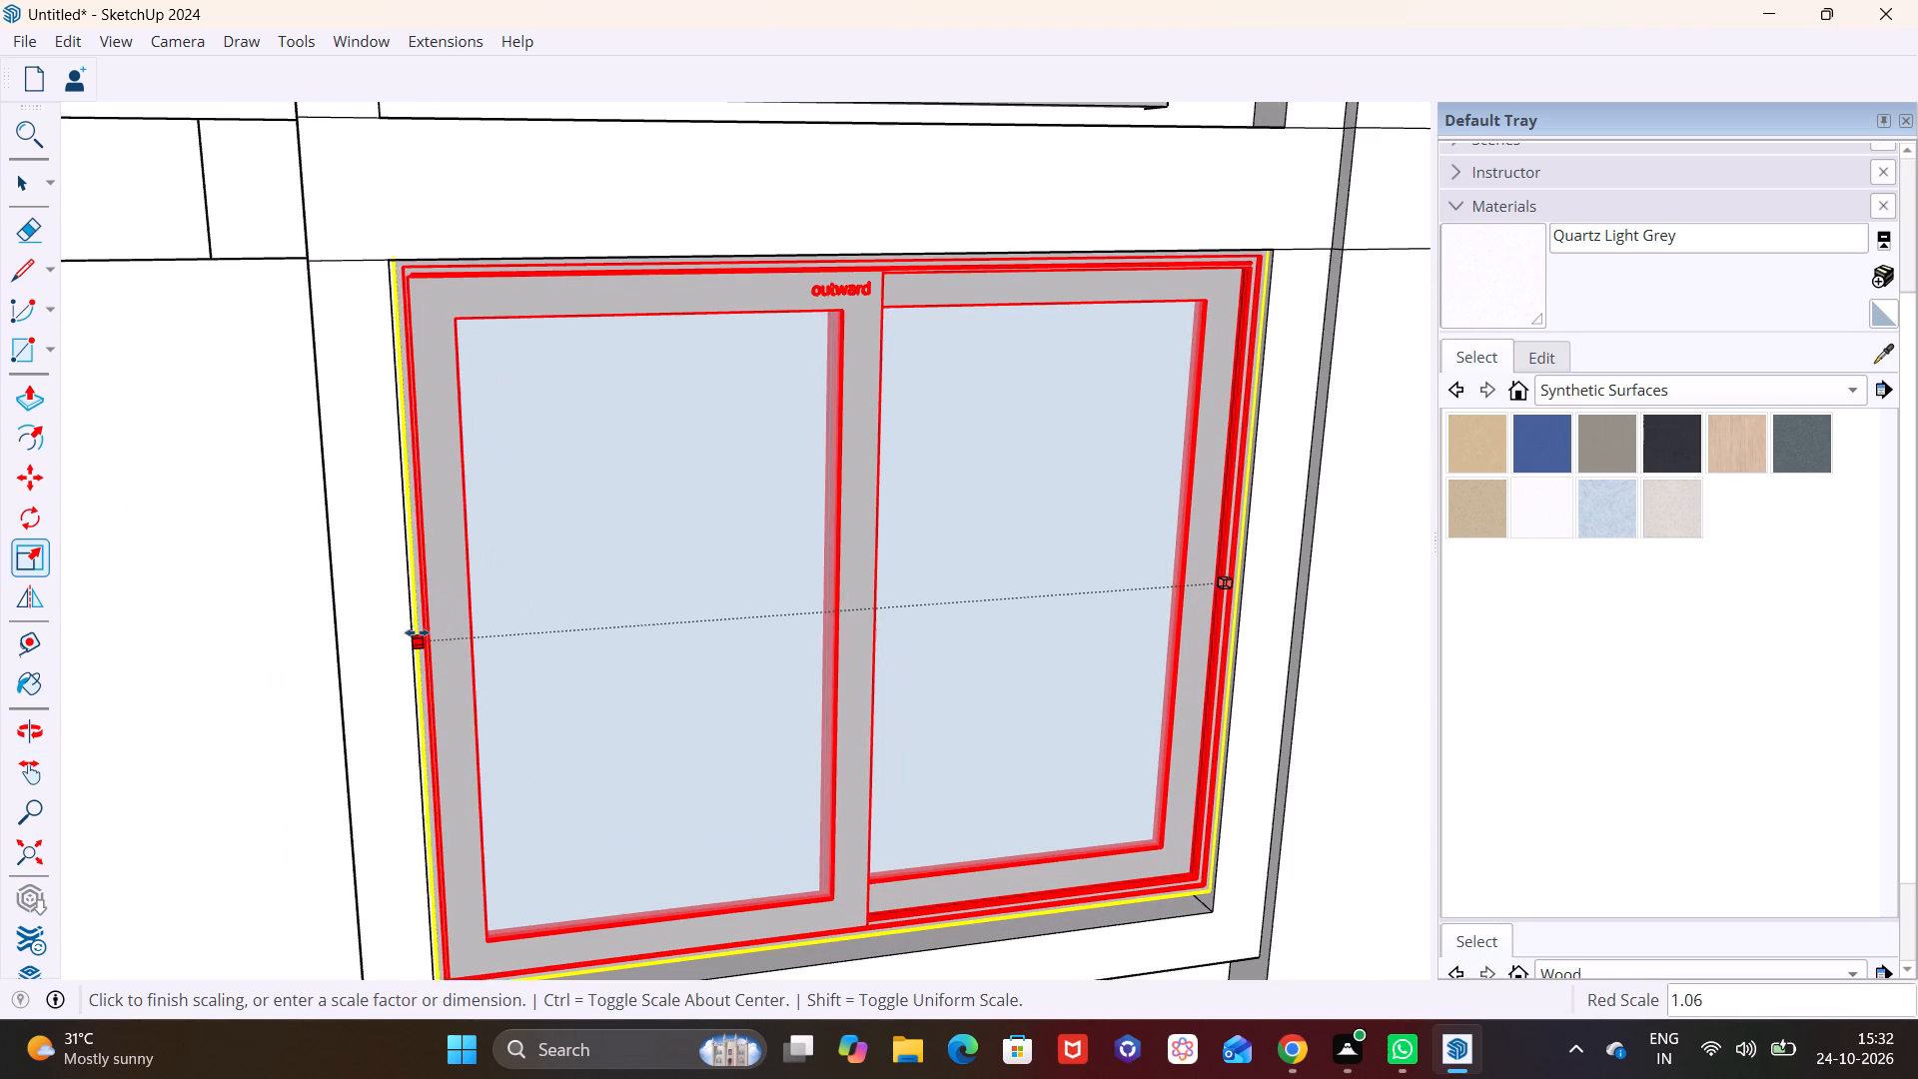
{"action": "left_click", "coordinate": [414, 632]}
{"action": "scroll", "coordinate": [700, 693], "scroll_direction": "down", "scroll_amount": 3}
{"action": "middle_click_drag", "start_coordinate": [717, 683], "coordinate": [666, 374]}
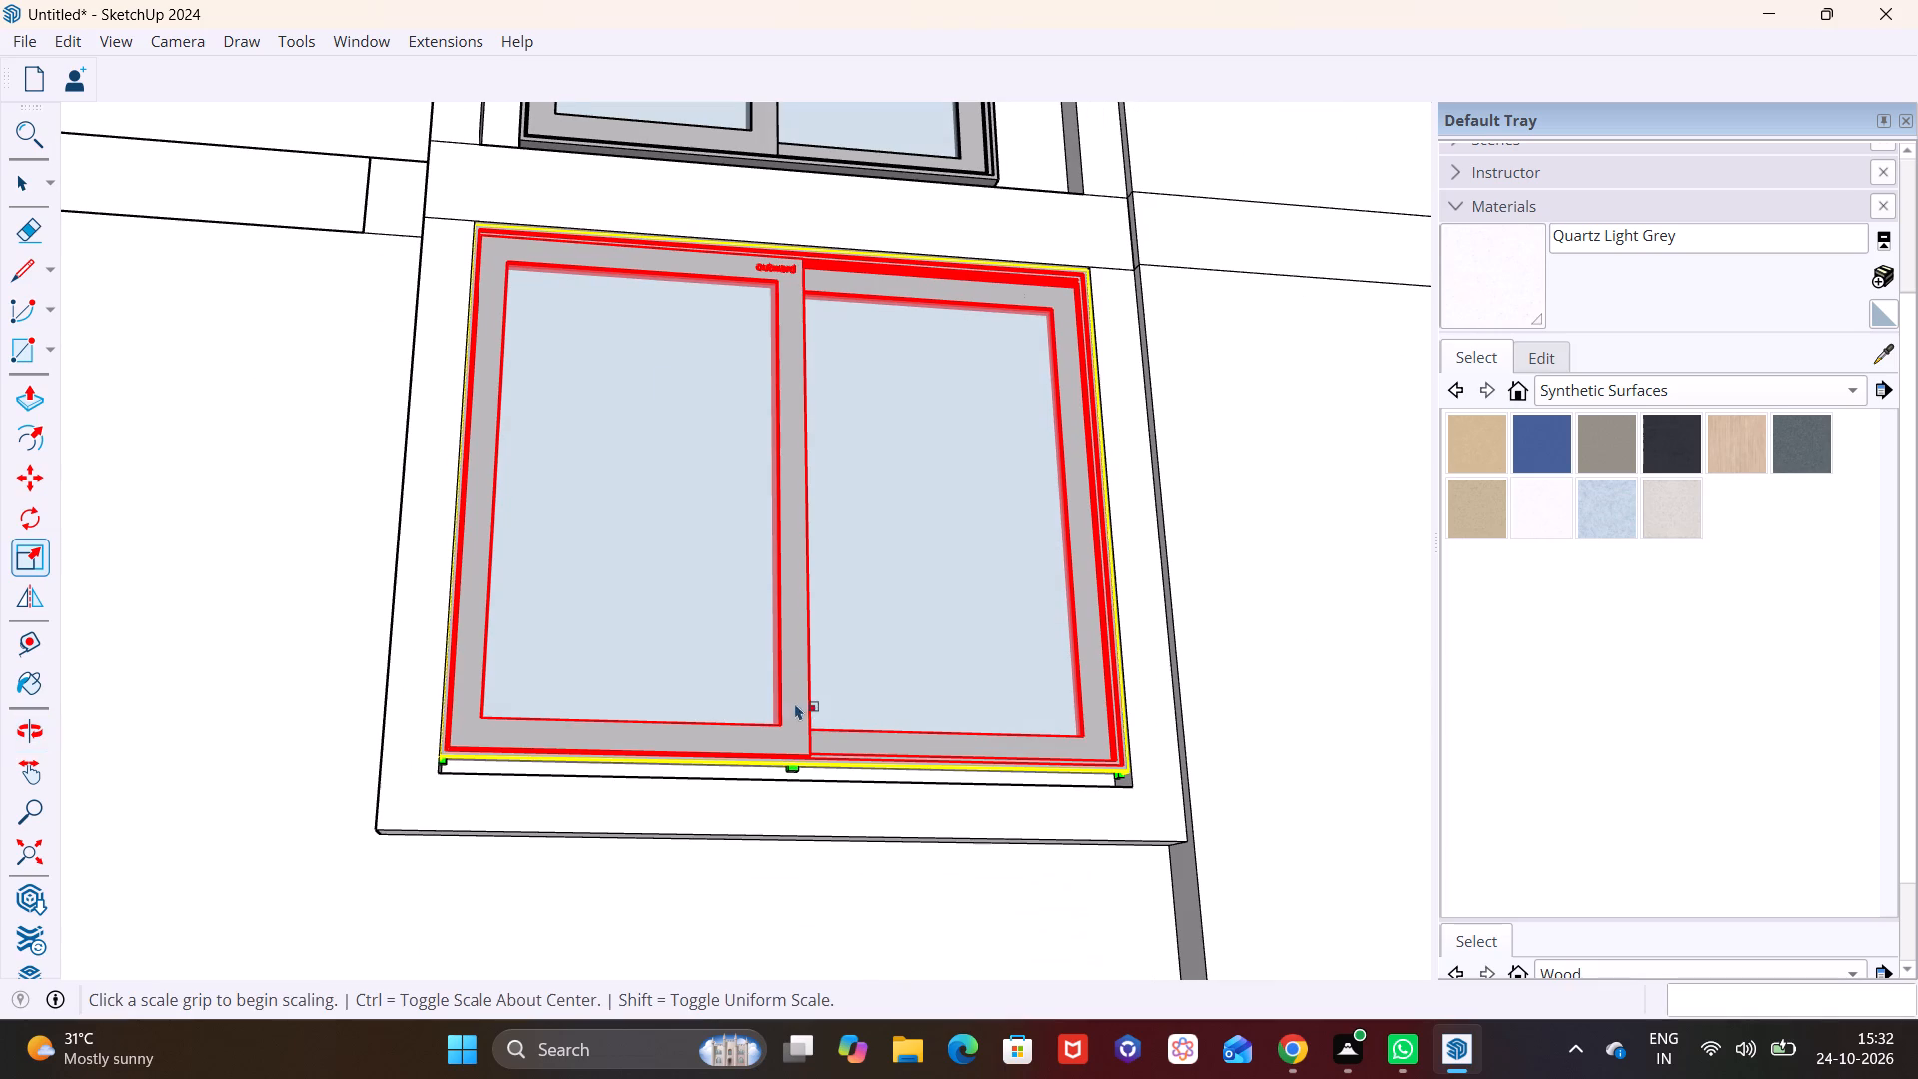
{"action": "left_click", "coordinate": [802, 770]}
{"action": "left_click", "coordinate": [794, 788]}
{"action": "scroll", "coordinate": [777, 707], "scroll_direction": "down", "scroll_amount": 3}
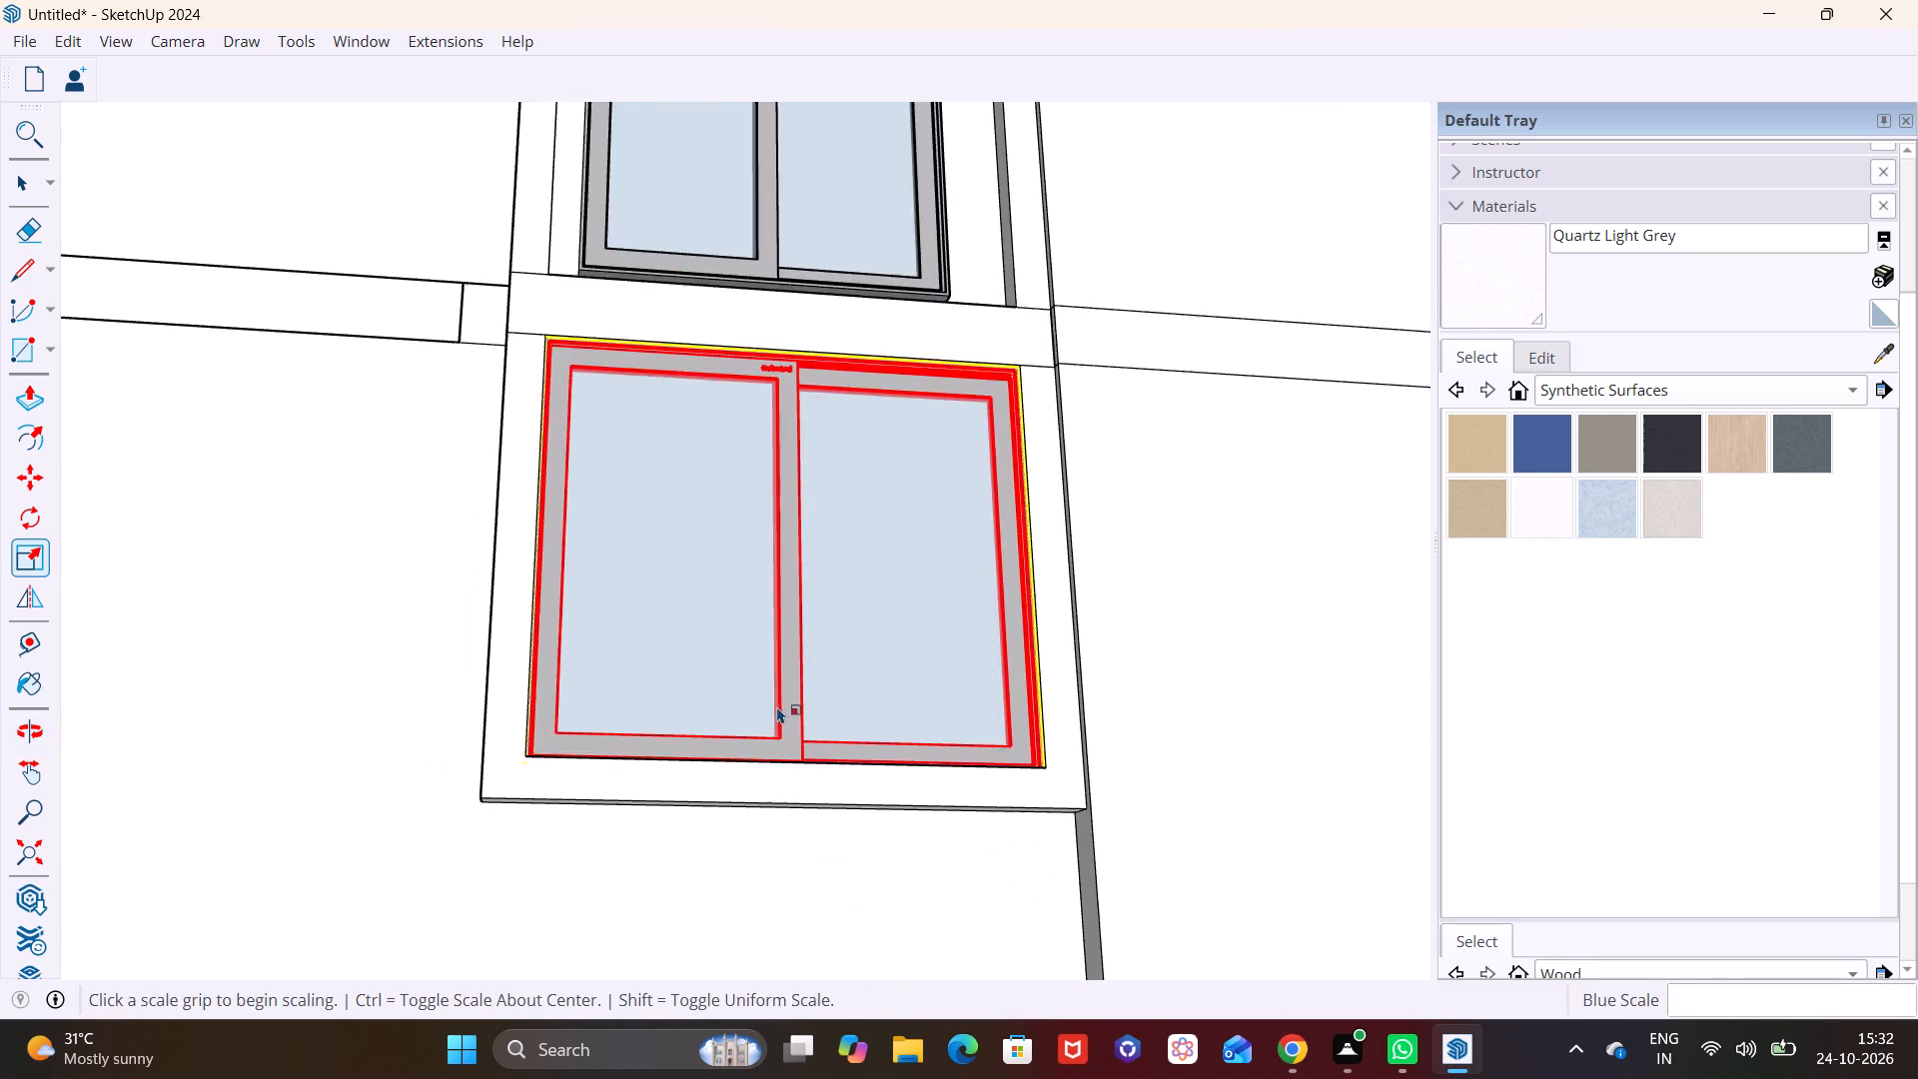
{"action": "scroll", "coordinate": [777, 706], "scroll_direction": "down", "scroll_amount": 6}
{"action": "middle_click_drag", "start_coordinate": [778, 708], "coordinate": [593, 825]}
{"action": "key", "text": "space"}
{"action": "left_click", "coordinate": [1090, 723]}
Scale the window above the band to fill its frame, about 1.10 in blue and 1.18 in red, extending it to both side edges.
{"action": "middle_click_drag", "start_coordinate": [859, 688], "coordinate": [718, 818]}
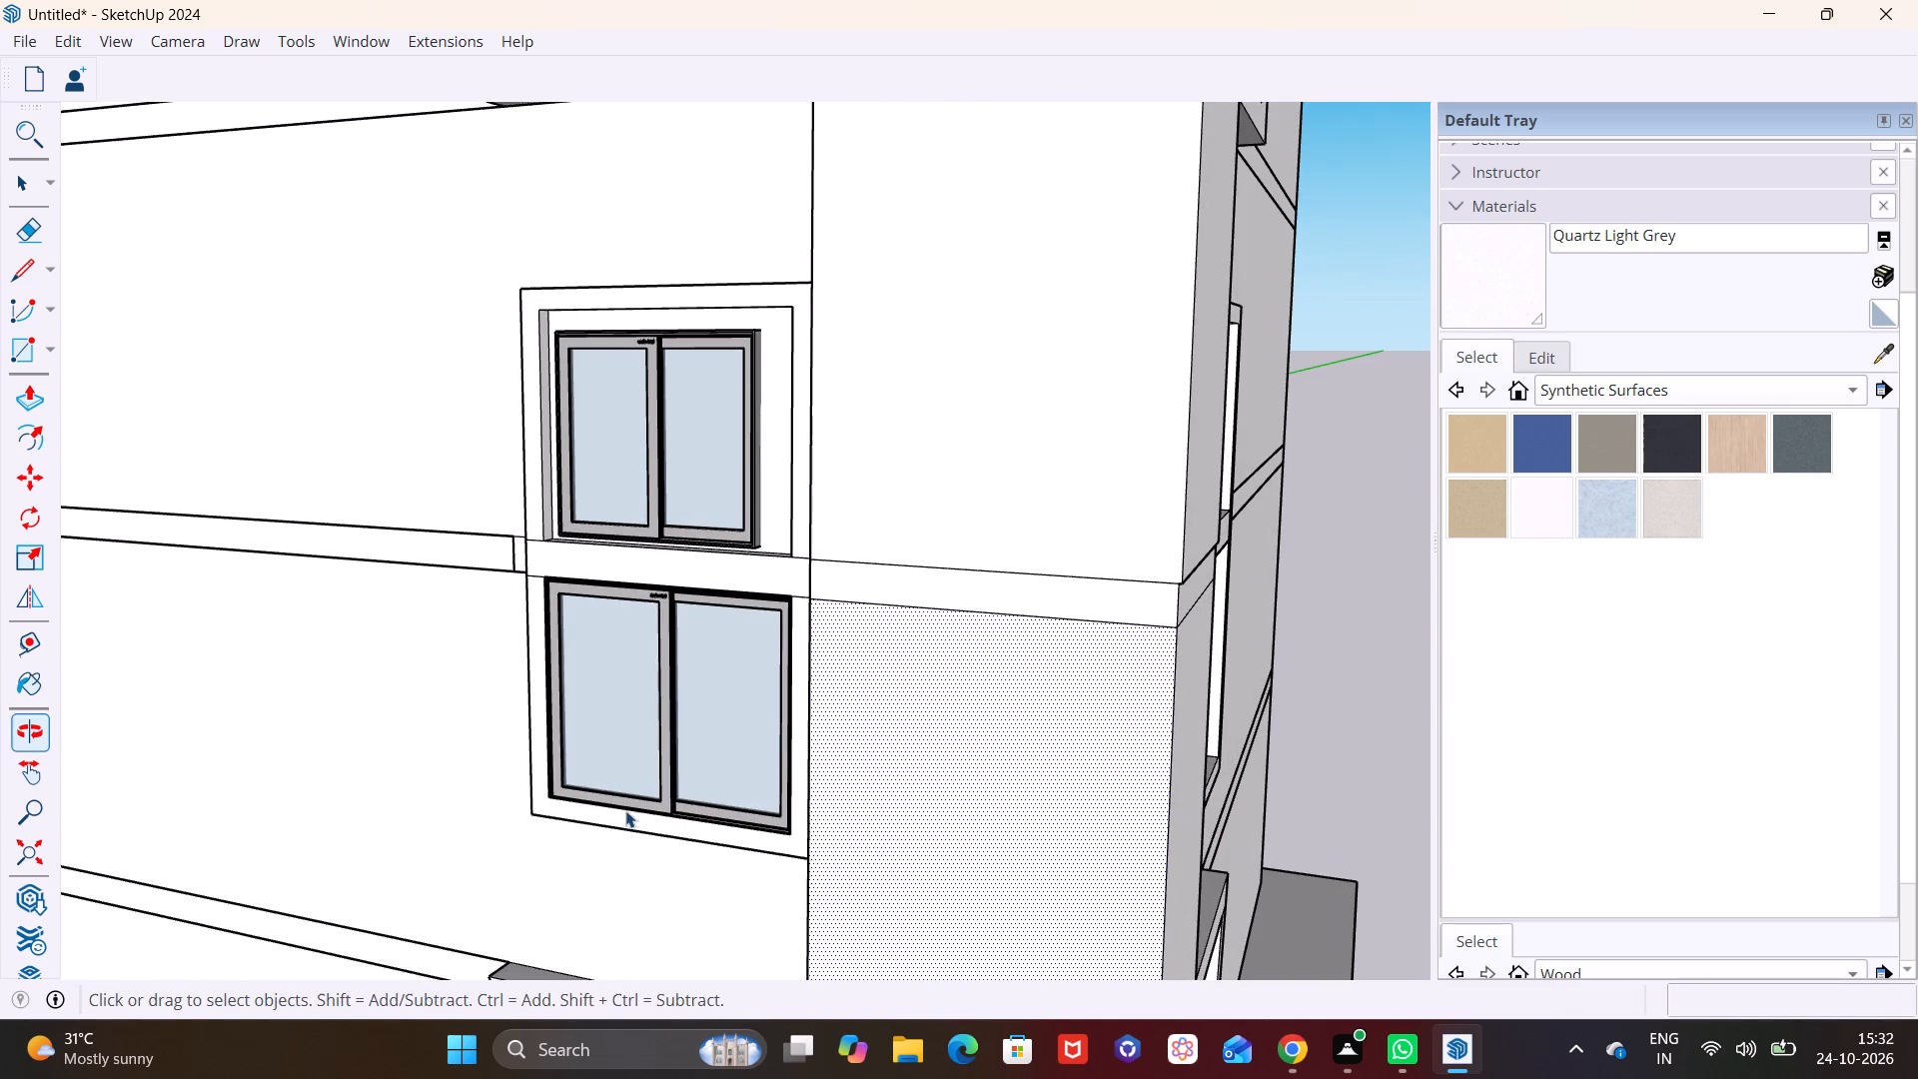
{"action": "middle_click_drag", "start_coordinate": [628, 664], "coordinate": [539, 756]}
{"action": "scroll", "coordinate": [637, 555], "scroll_direction": "up", "scroll_amount": 5}
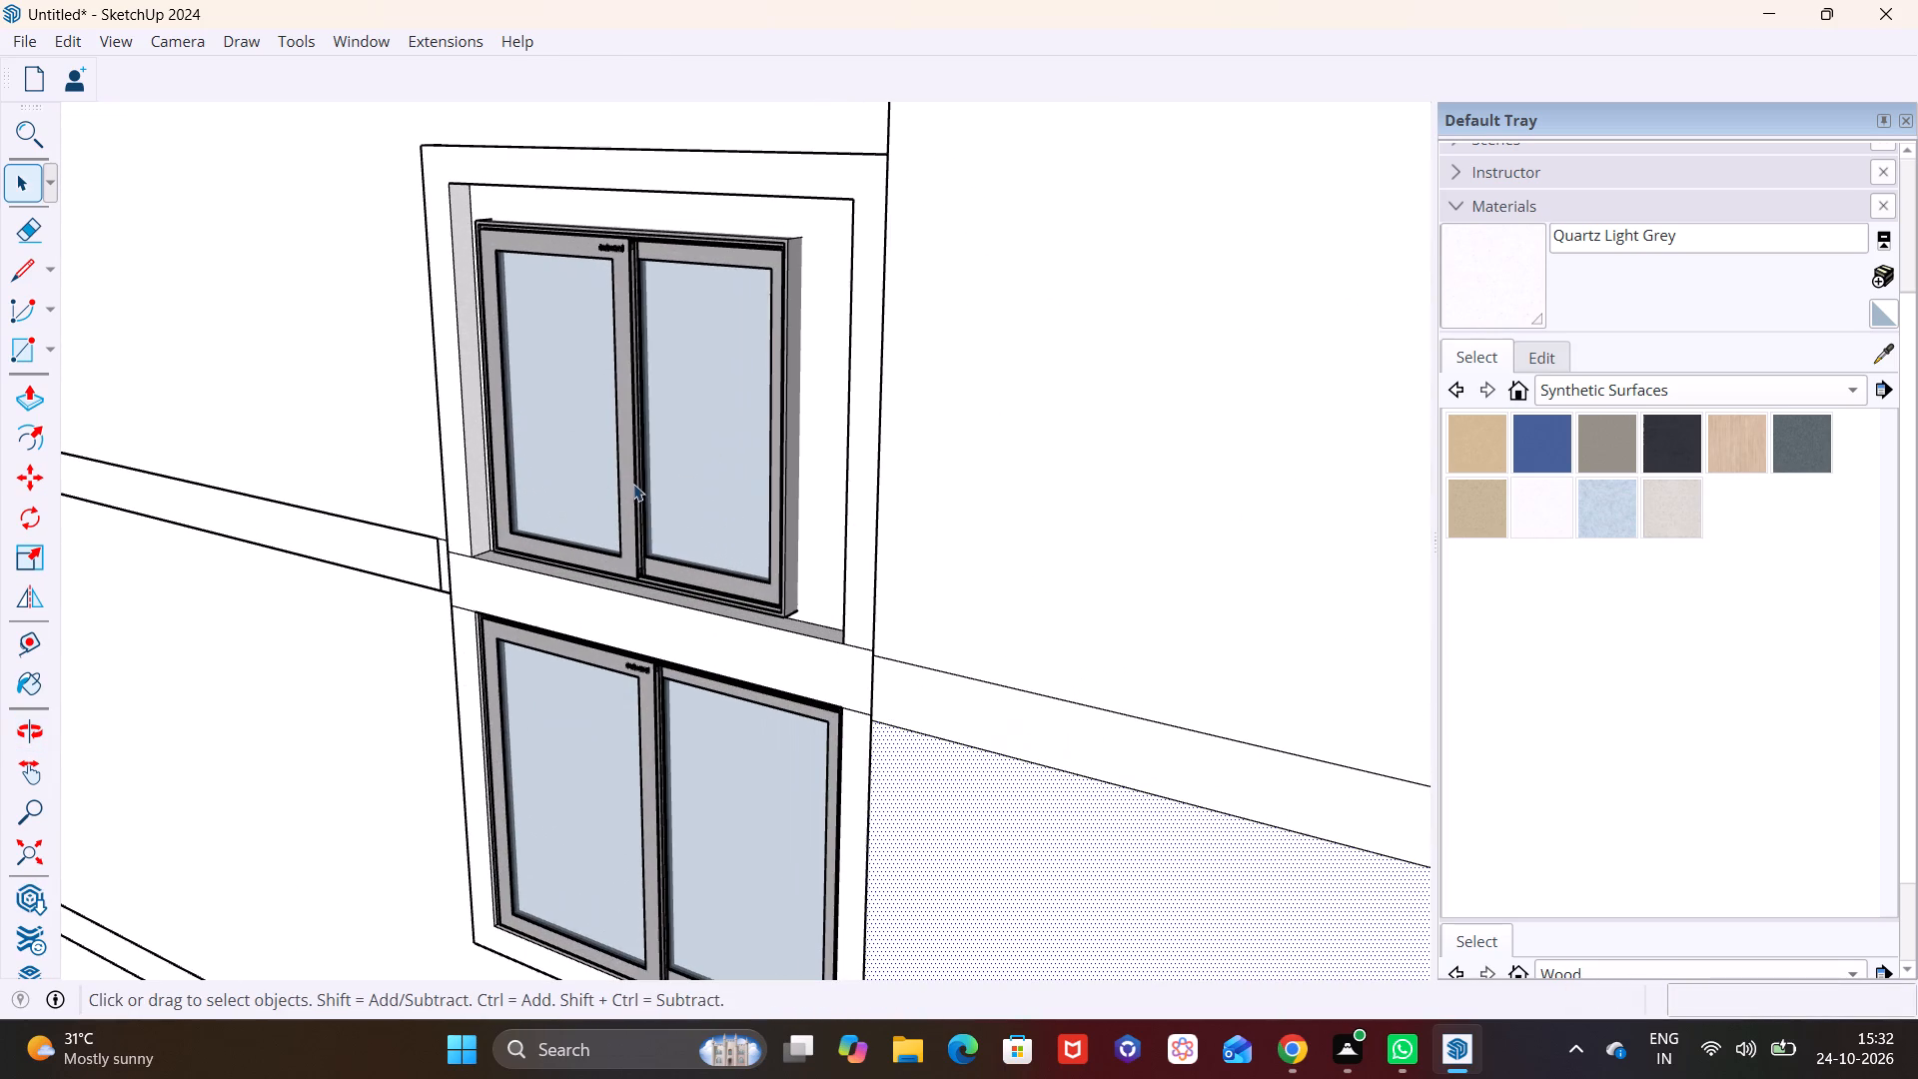
{"action": "left_click", "coordinate": [633, 456]}
{"action": "middle_click_drag", "start_coordinate": [641, 455], "coordinate": [907, 415]}
{"action": "left_click", "coordinate": [45, 552]}
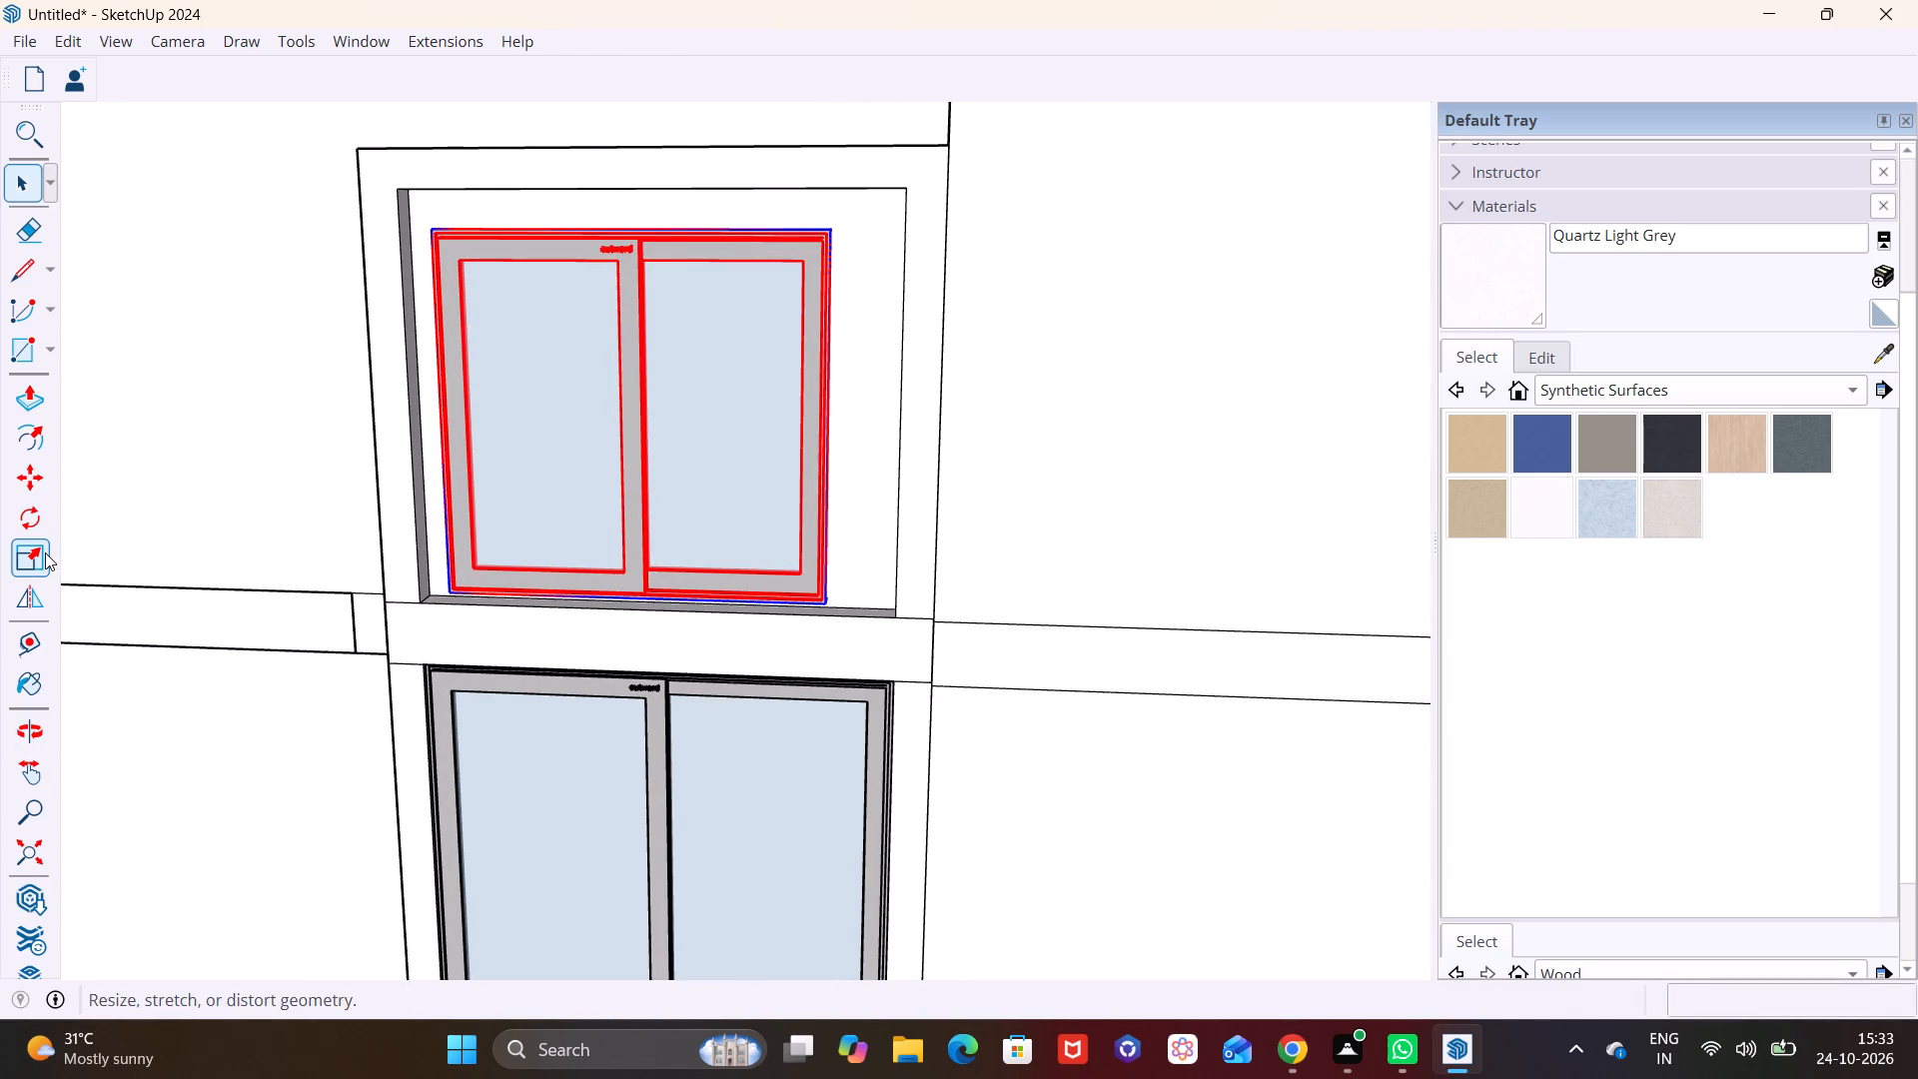
{"action": "left_click", "coordinate": [621, 223]}
{"action": "left_click", "coordinate": [626, 192]}
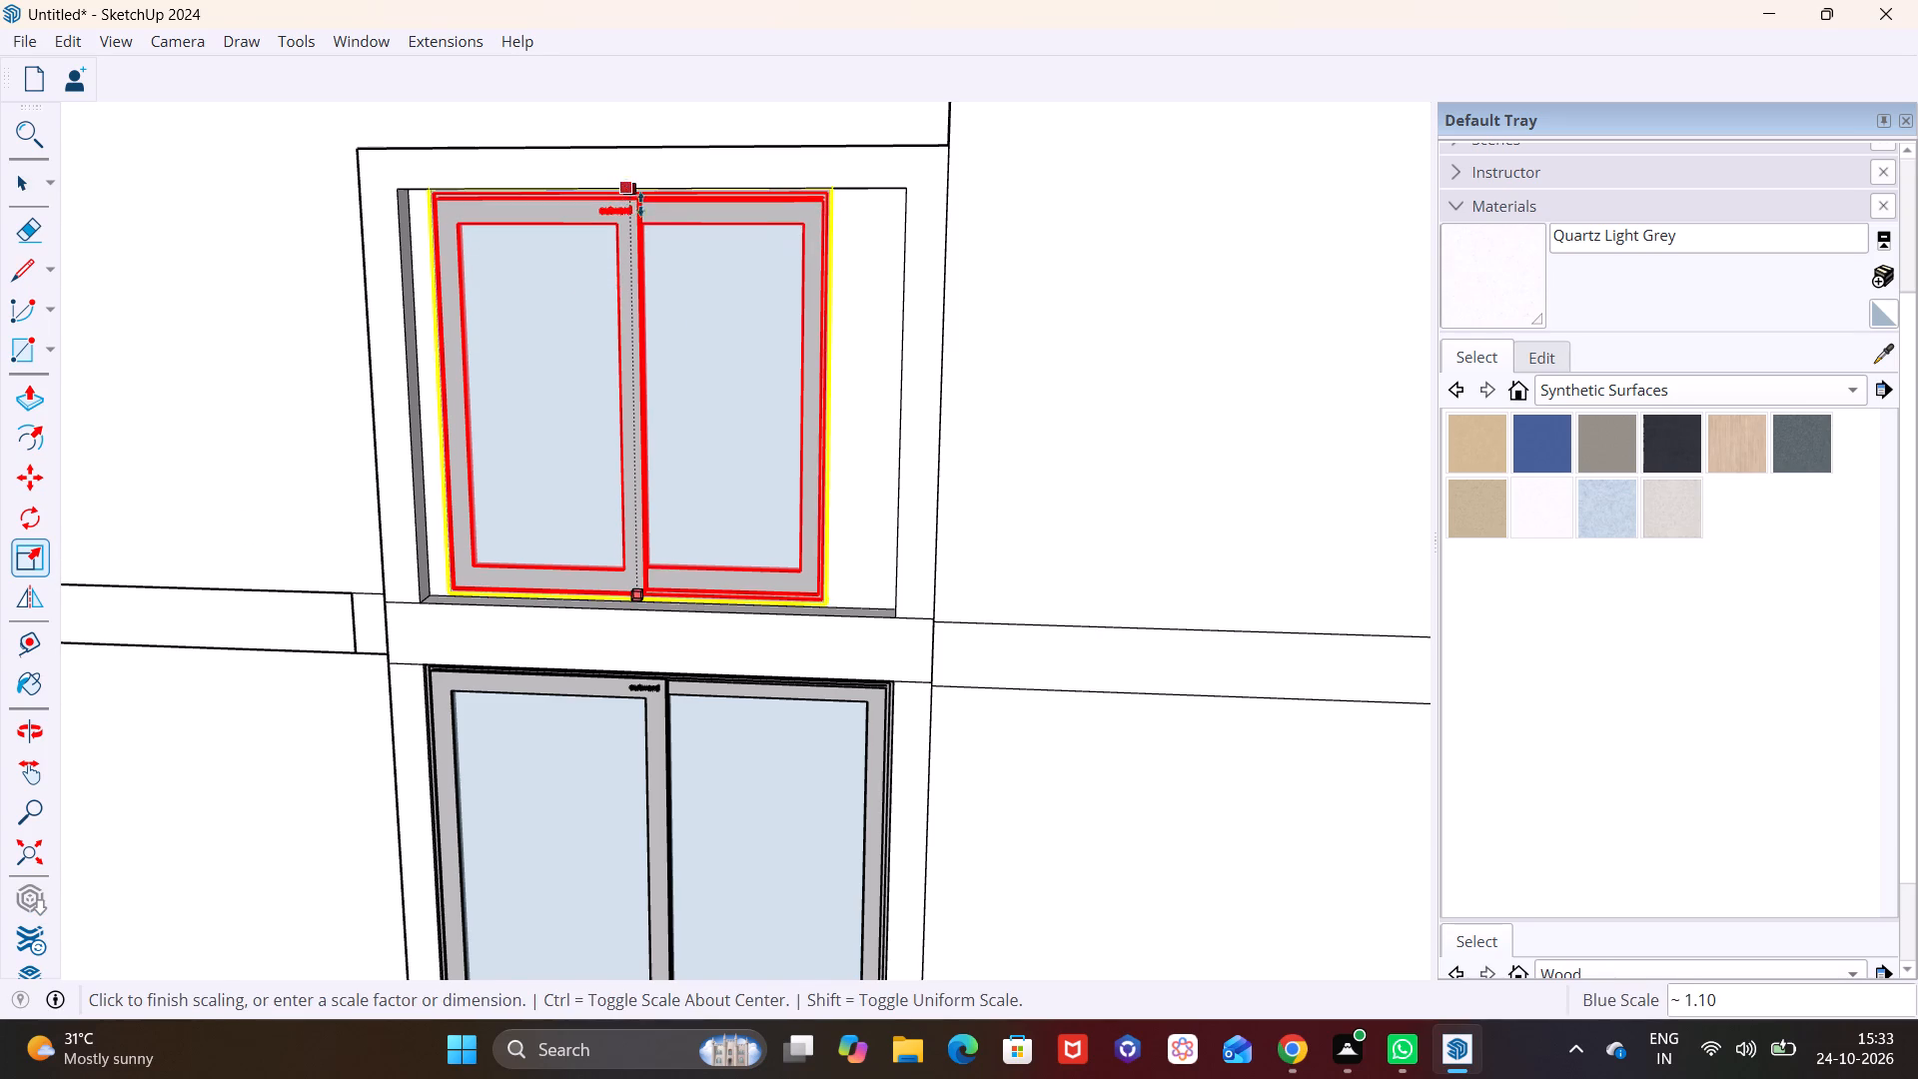
{"action": "left_click", "coordinate": [829, 407]}
{"action": "left_click", "coordinate": [900, 407]}
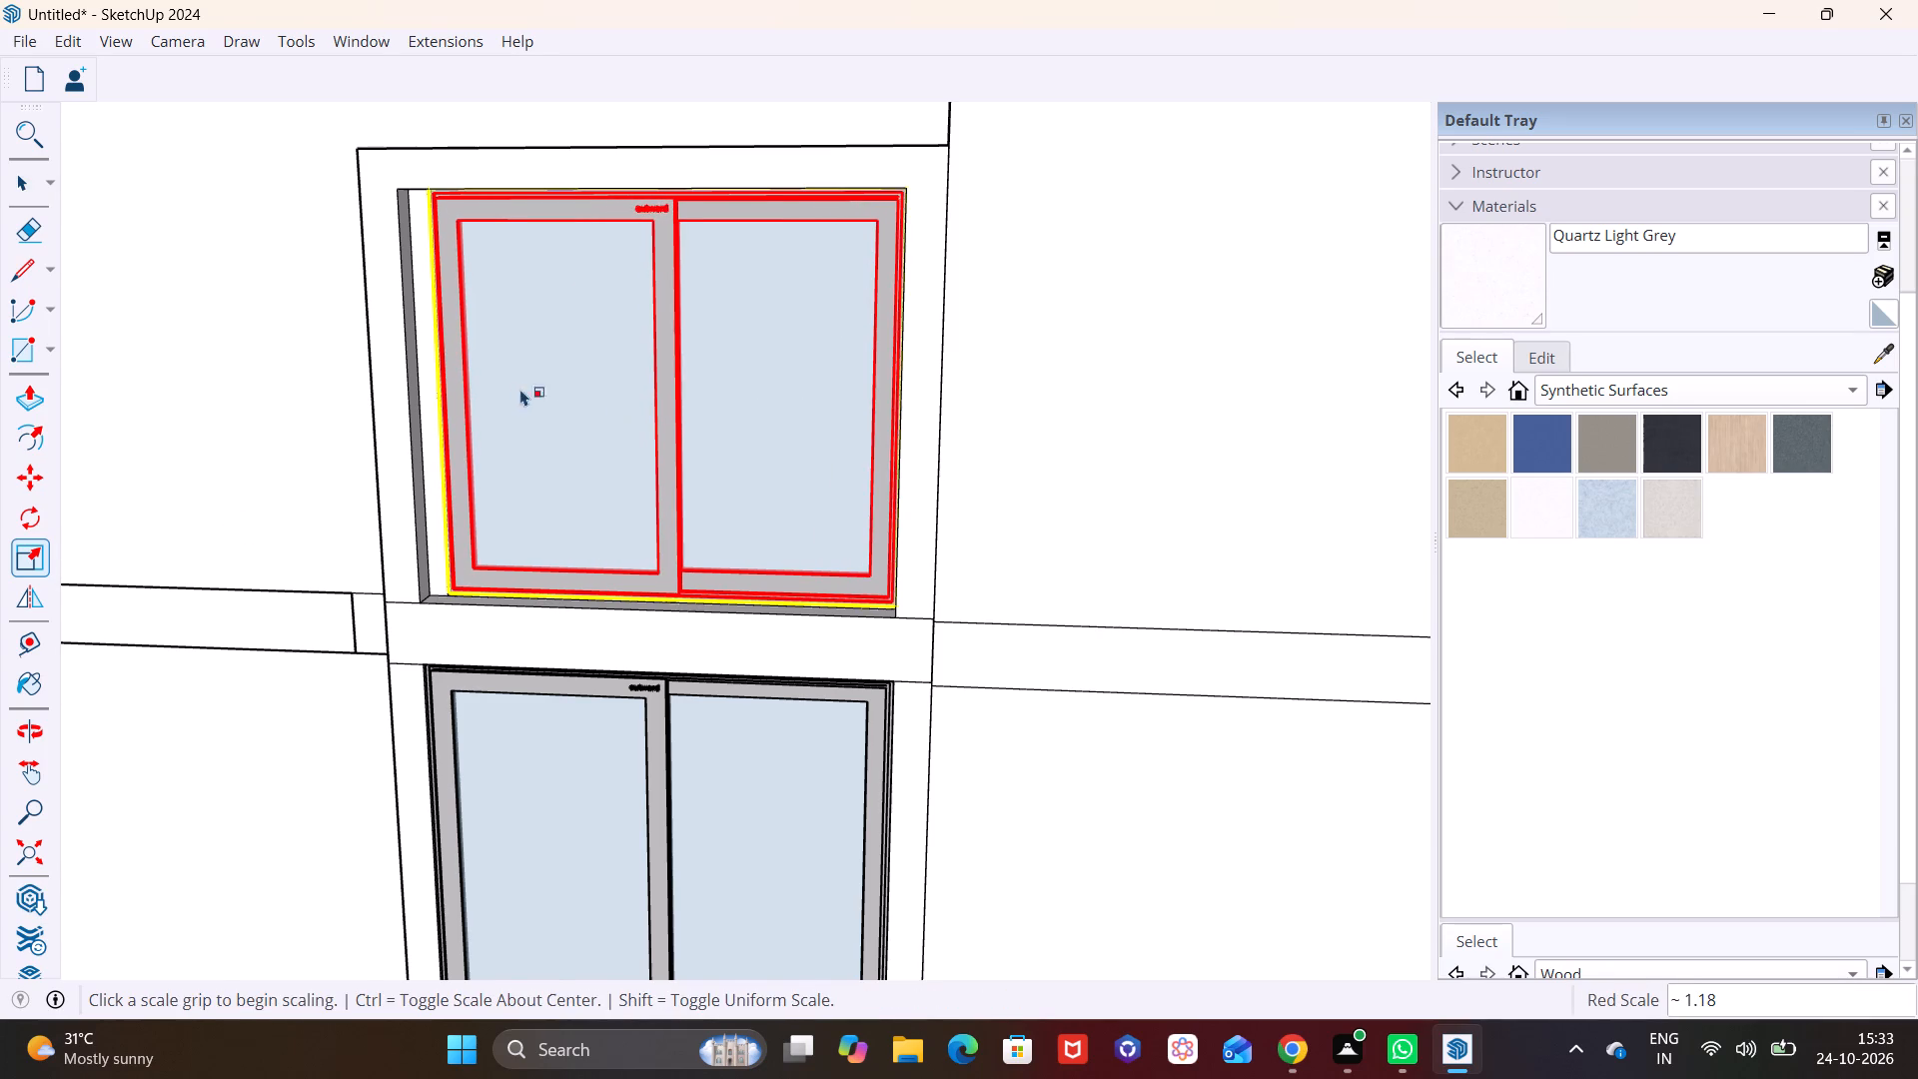
{"action": "left_click", "coordinate": [440, 393]}
{"action": "left_click", "coordinate": [416, 392]}
{"action": "scroll", "coordinate": [685, 468], "scroll_direction": "down", "scroll_amount": 5}
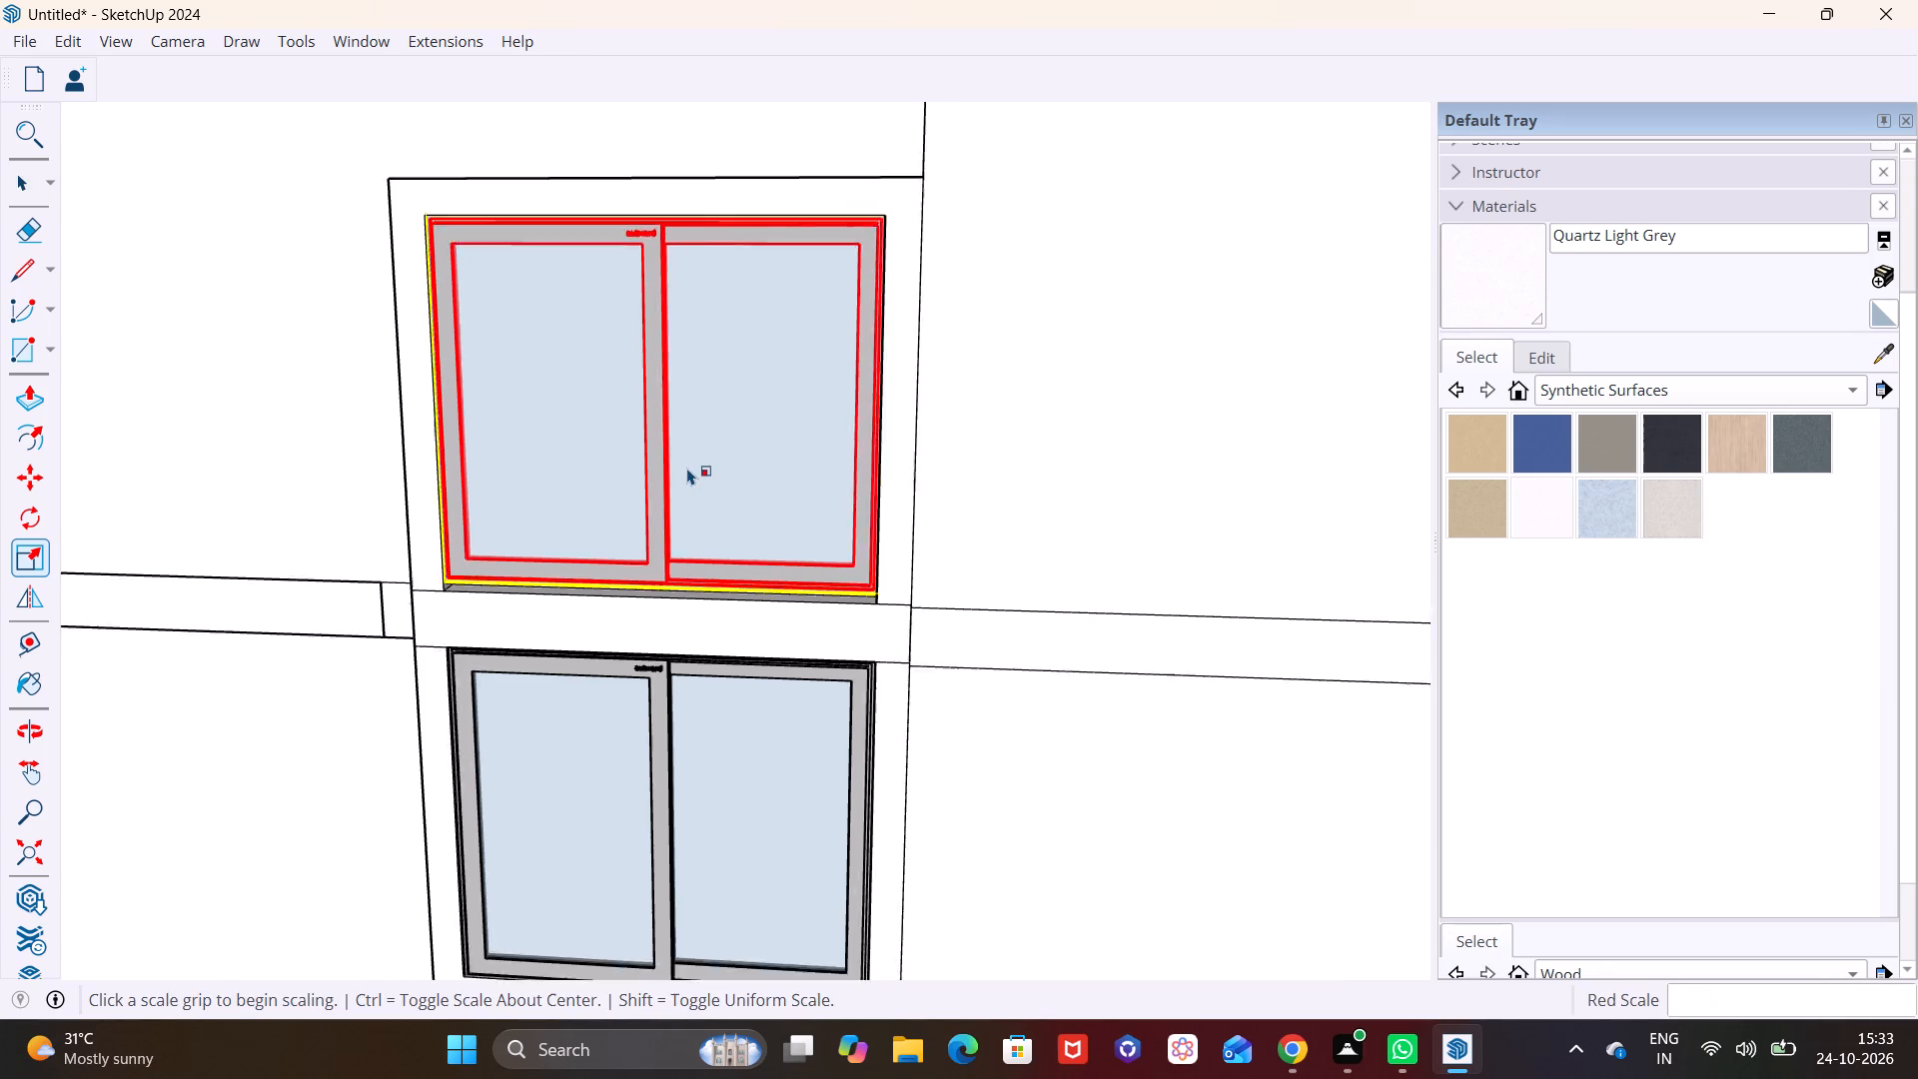
{"action": "scroll", "coordinate": [687, 468], "scroll_direction": "down", "scroll_amount": 2}
{"action": "key", "text": "space"}
{"action": "left_click", "coordinate": [876, 473]}
Push/Pull the face of the frame around the upper window slightly outward from the wall.
{"action": "scroll", "coordinate": [895, 497], "scroll_direction": "down", "scroll_amount": 4}
{"action": "middle_click_drag", "start_coordinate": [885, 495], "coordinate": [489, 374]}
{"action": "scroll", "coordinate": [408, 290], "scroll_direction": "up", "scroll_amount": 3}
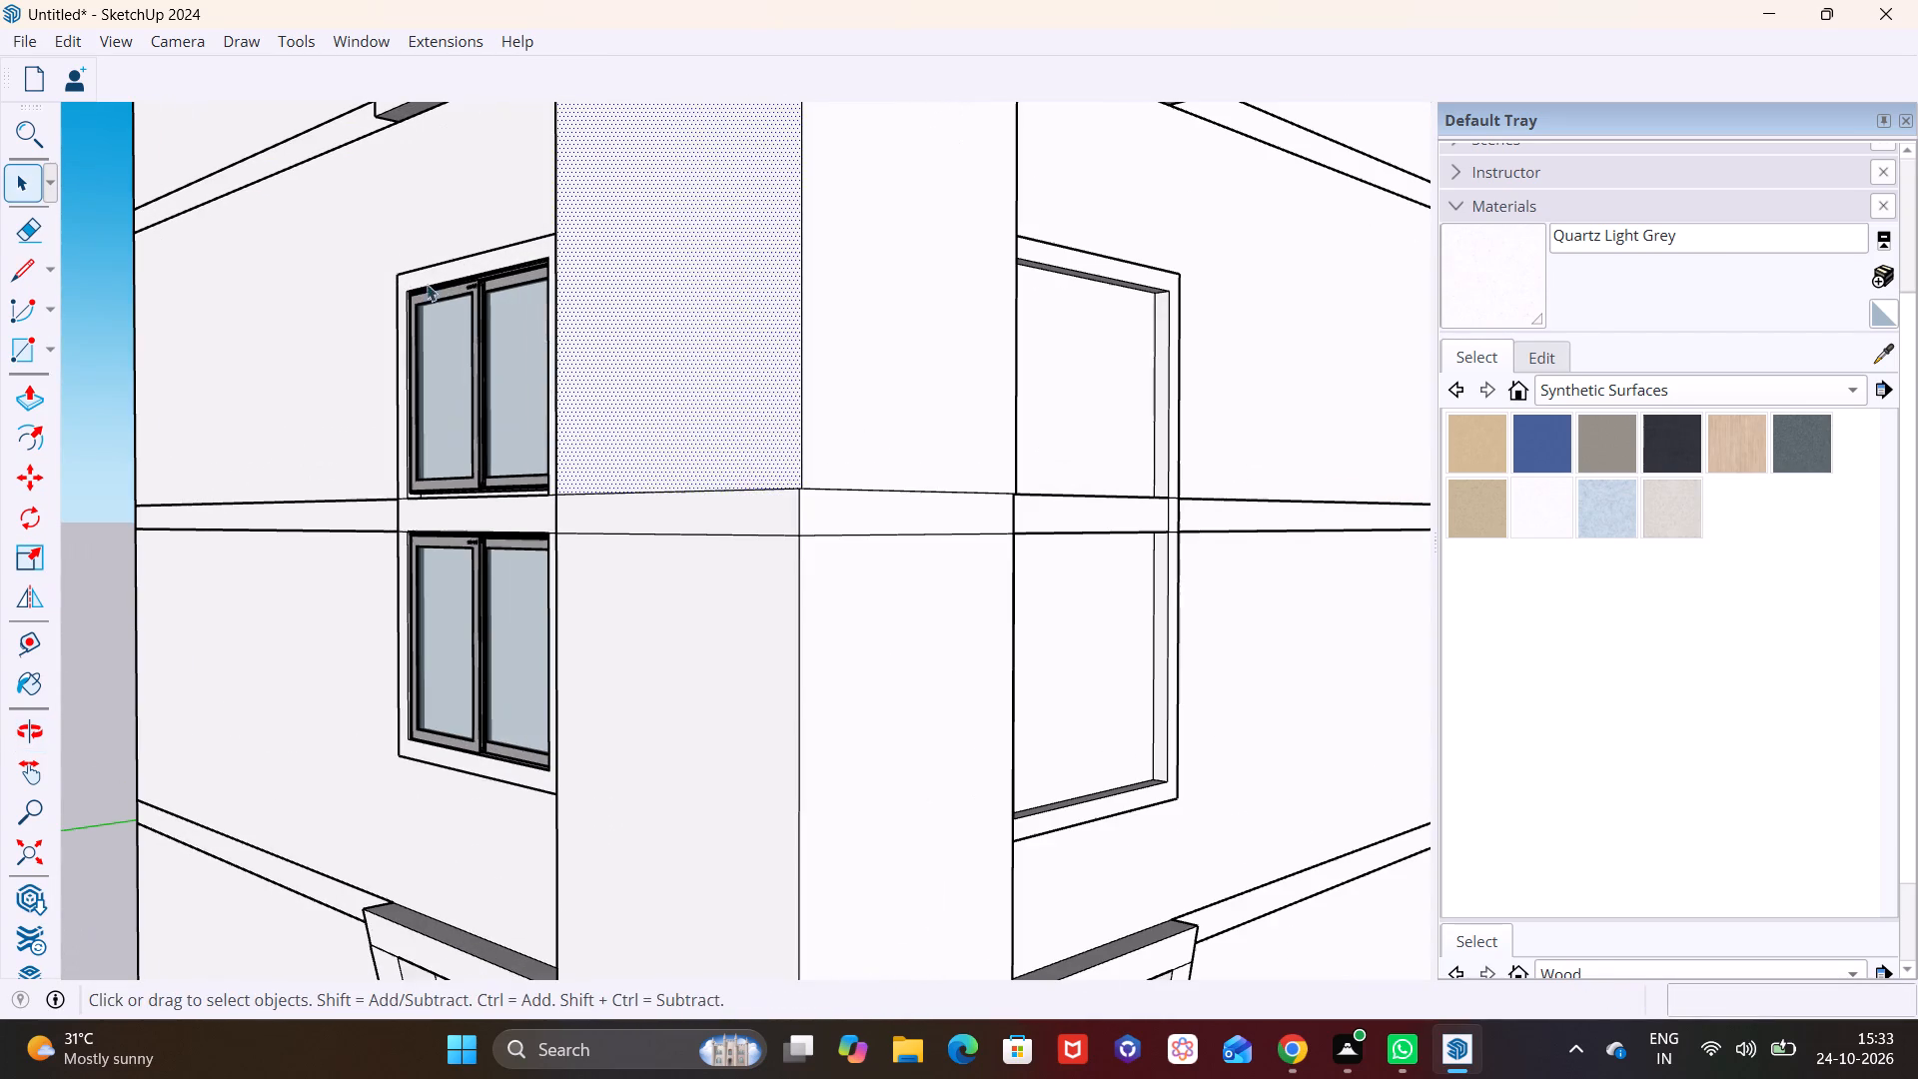
{"action": "left_click", "coordinate": [459, 277]}
{"action": "left_click", "coordinate": [471, 268]}
{"action": "middle_click_drag", "start_coordinate": [524, 275], "coordinate": [677, 289]}
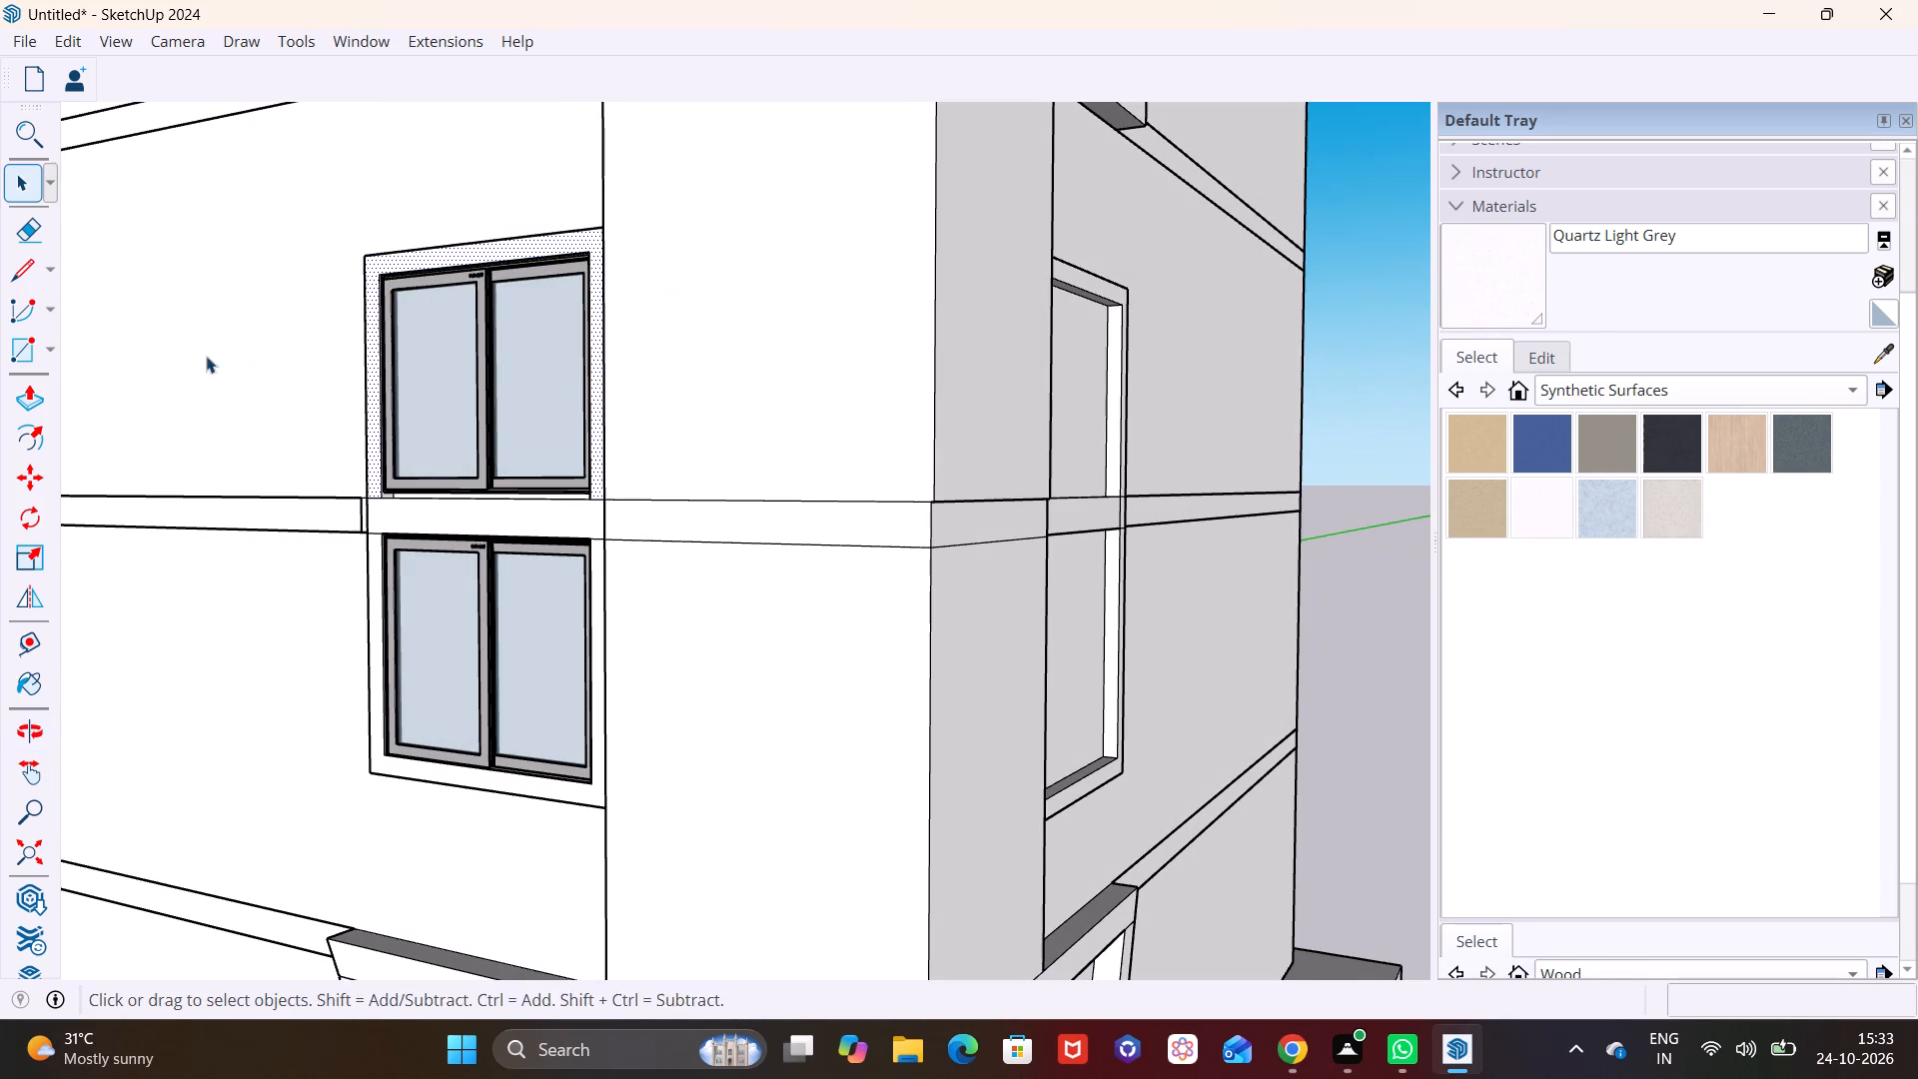
{"action": "left_click", "coordinate": [40, 403]}
{"action": "left_click", "coordinate": [426, 251]}
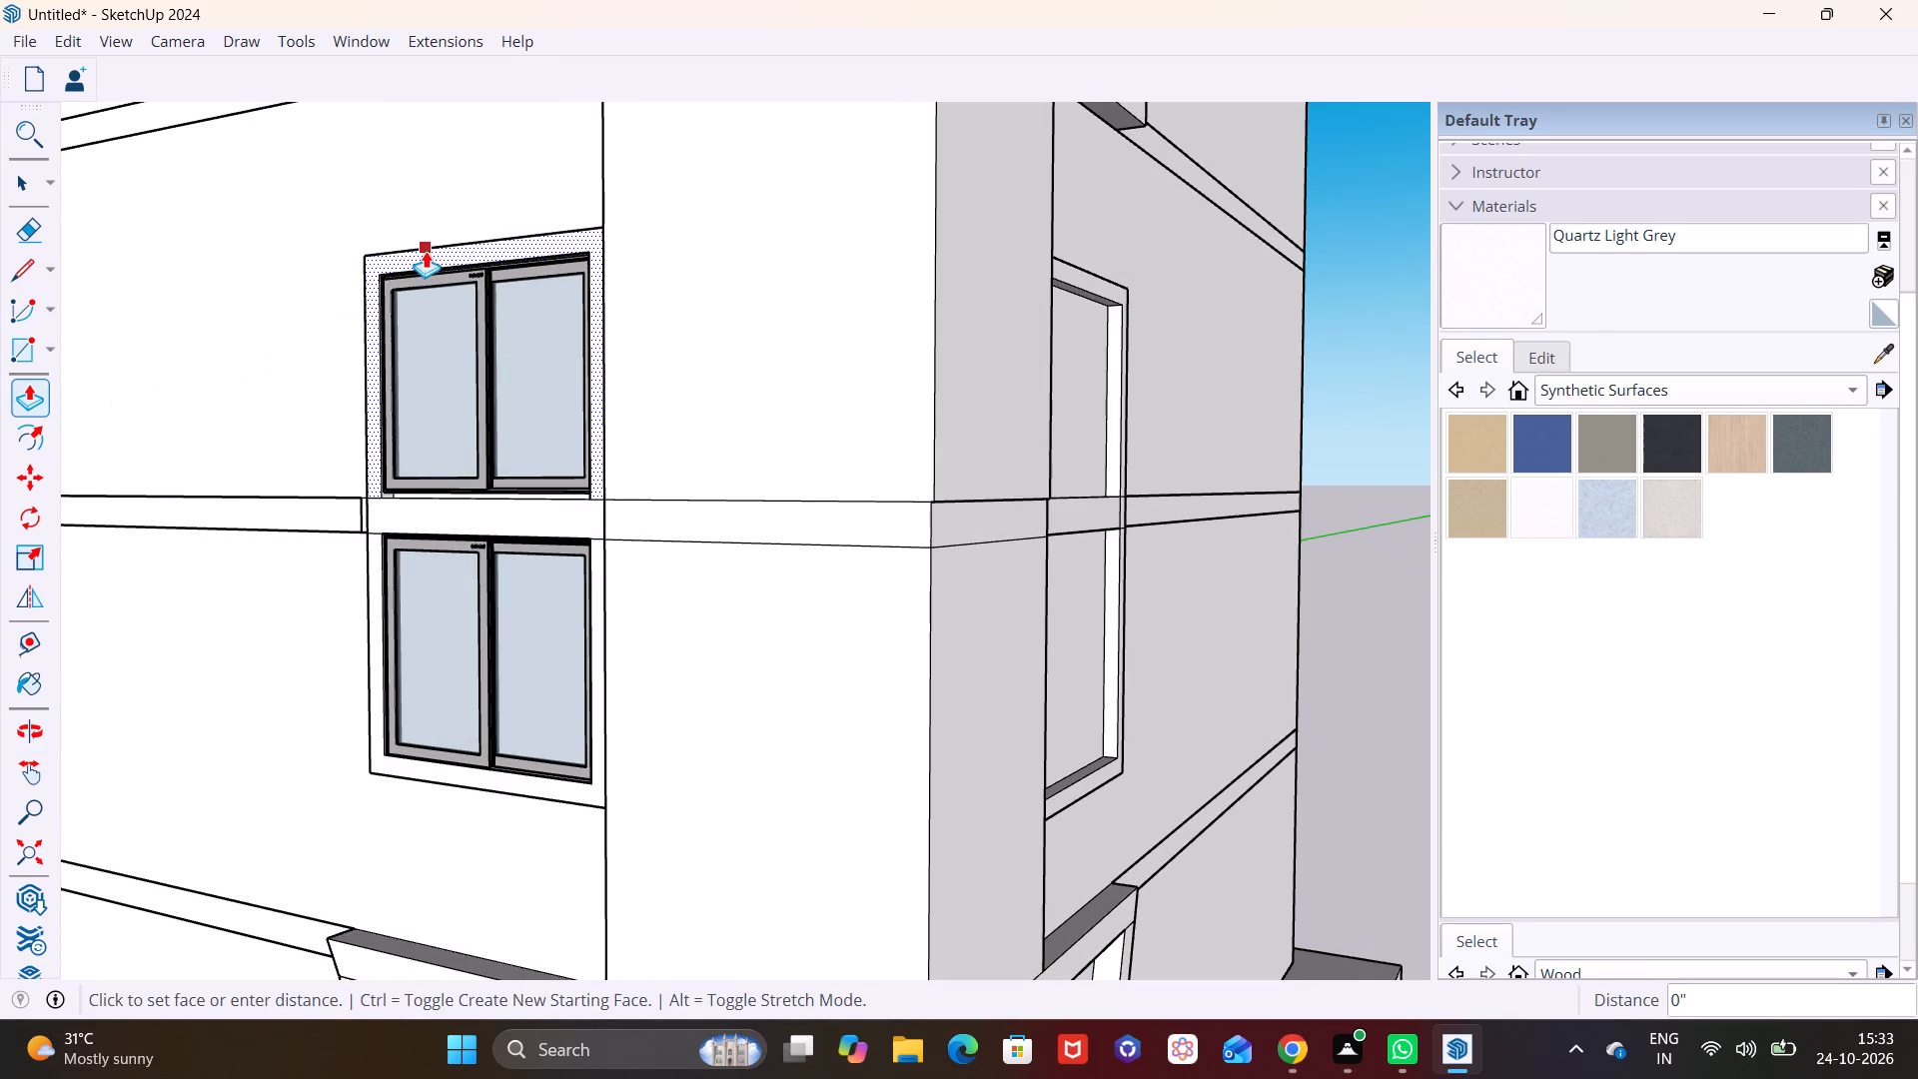
{"action": "left_click", "coordinate": [394, 258]}
{"action": "key", "text": "space"}
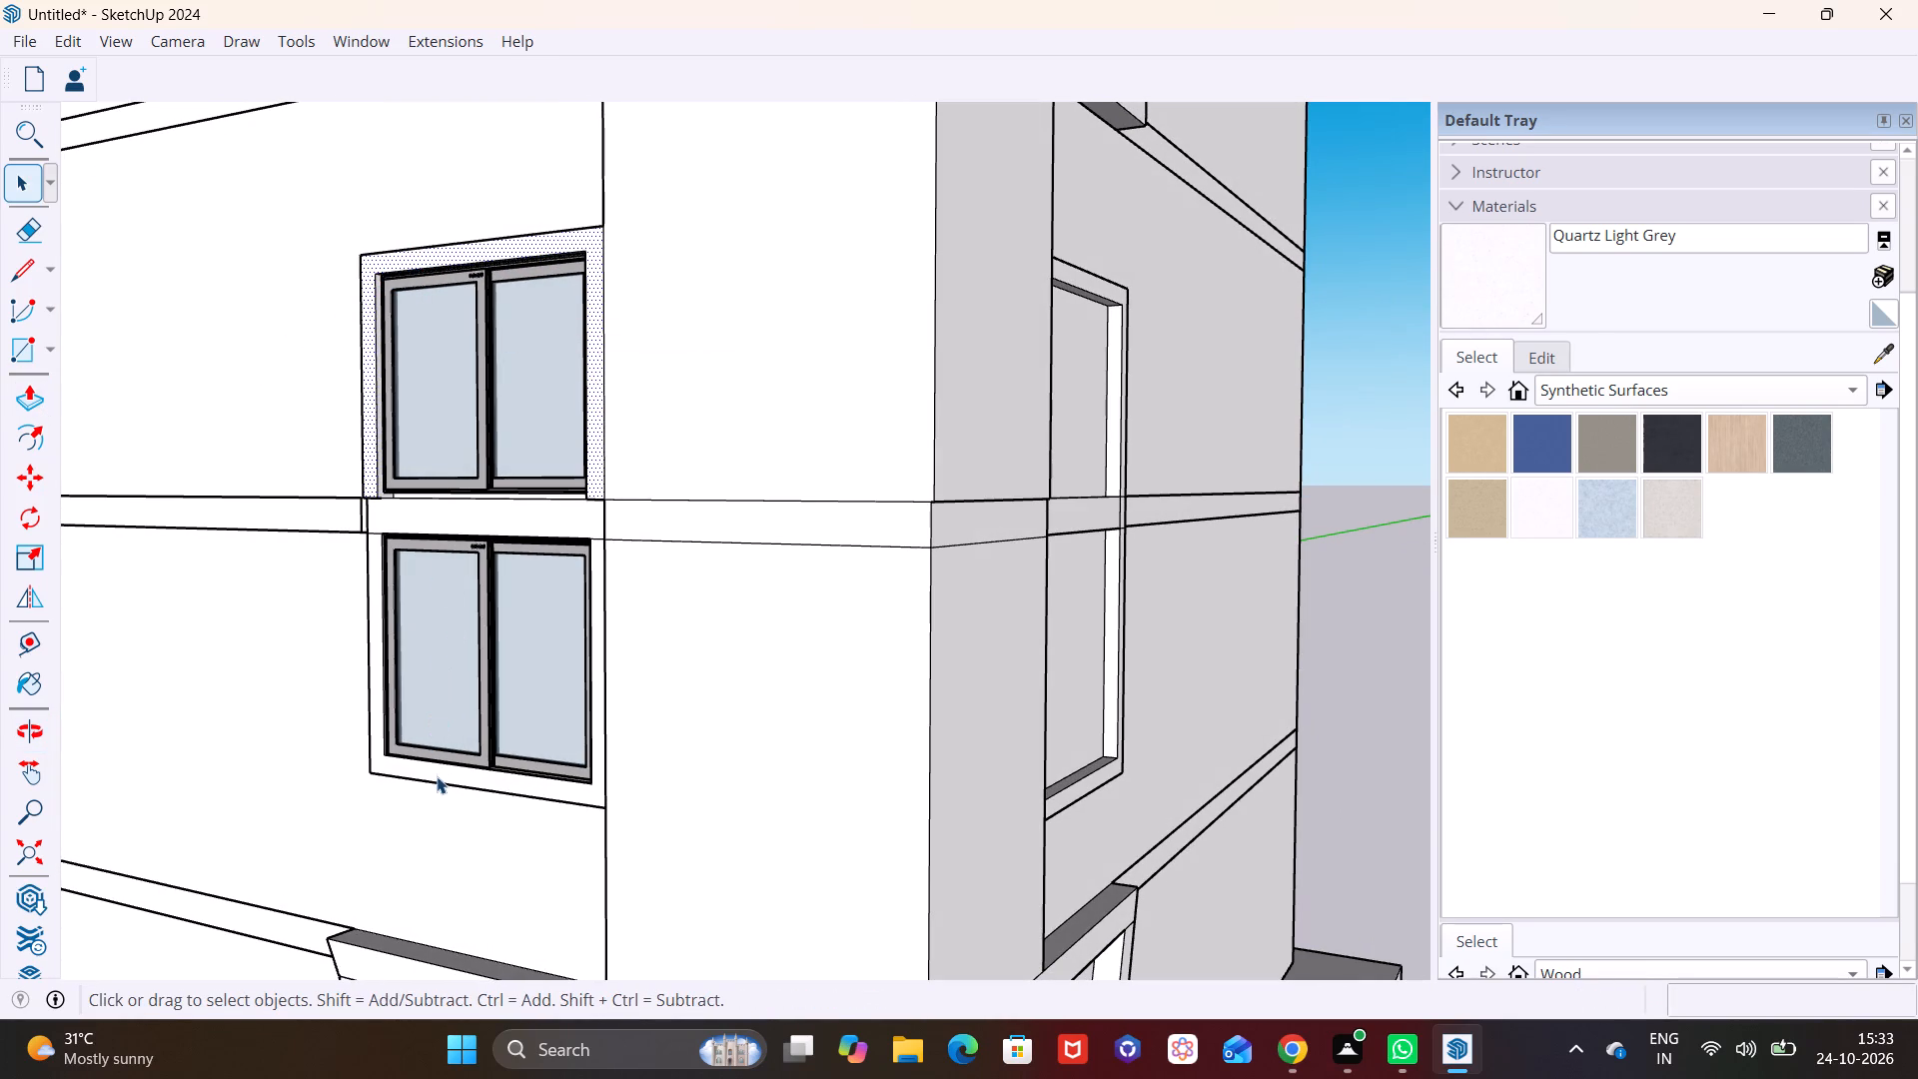
Push/Pull the face of the frame around the lower window slightly outward to match the upper frame.
{"action": "left_click", "coordinate": [437, 776]}
{"action": "scroll", "coordinate": [483, 738], "scroll_direction": "up", "scroll_amount": 4}
{"action": "left_click", "coordinate": [27, 397]}
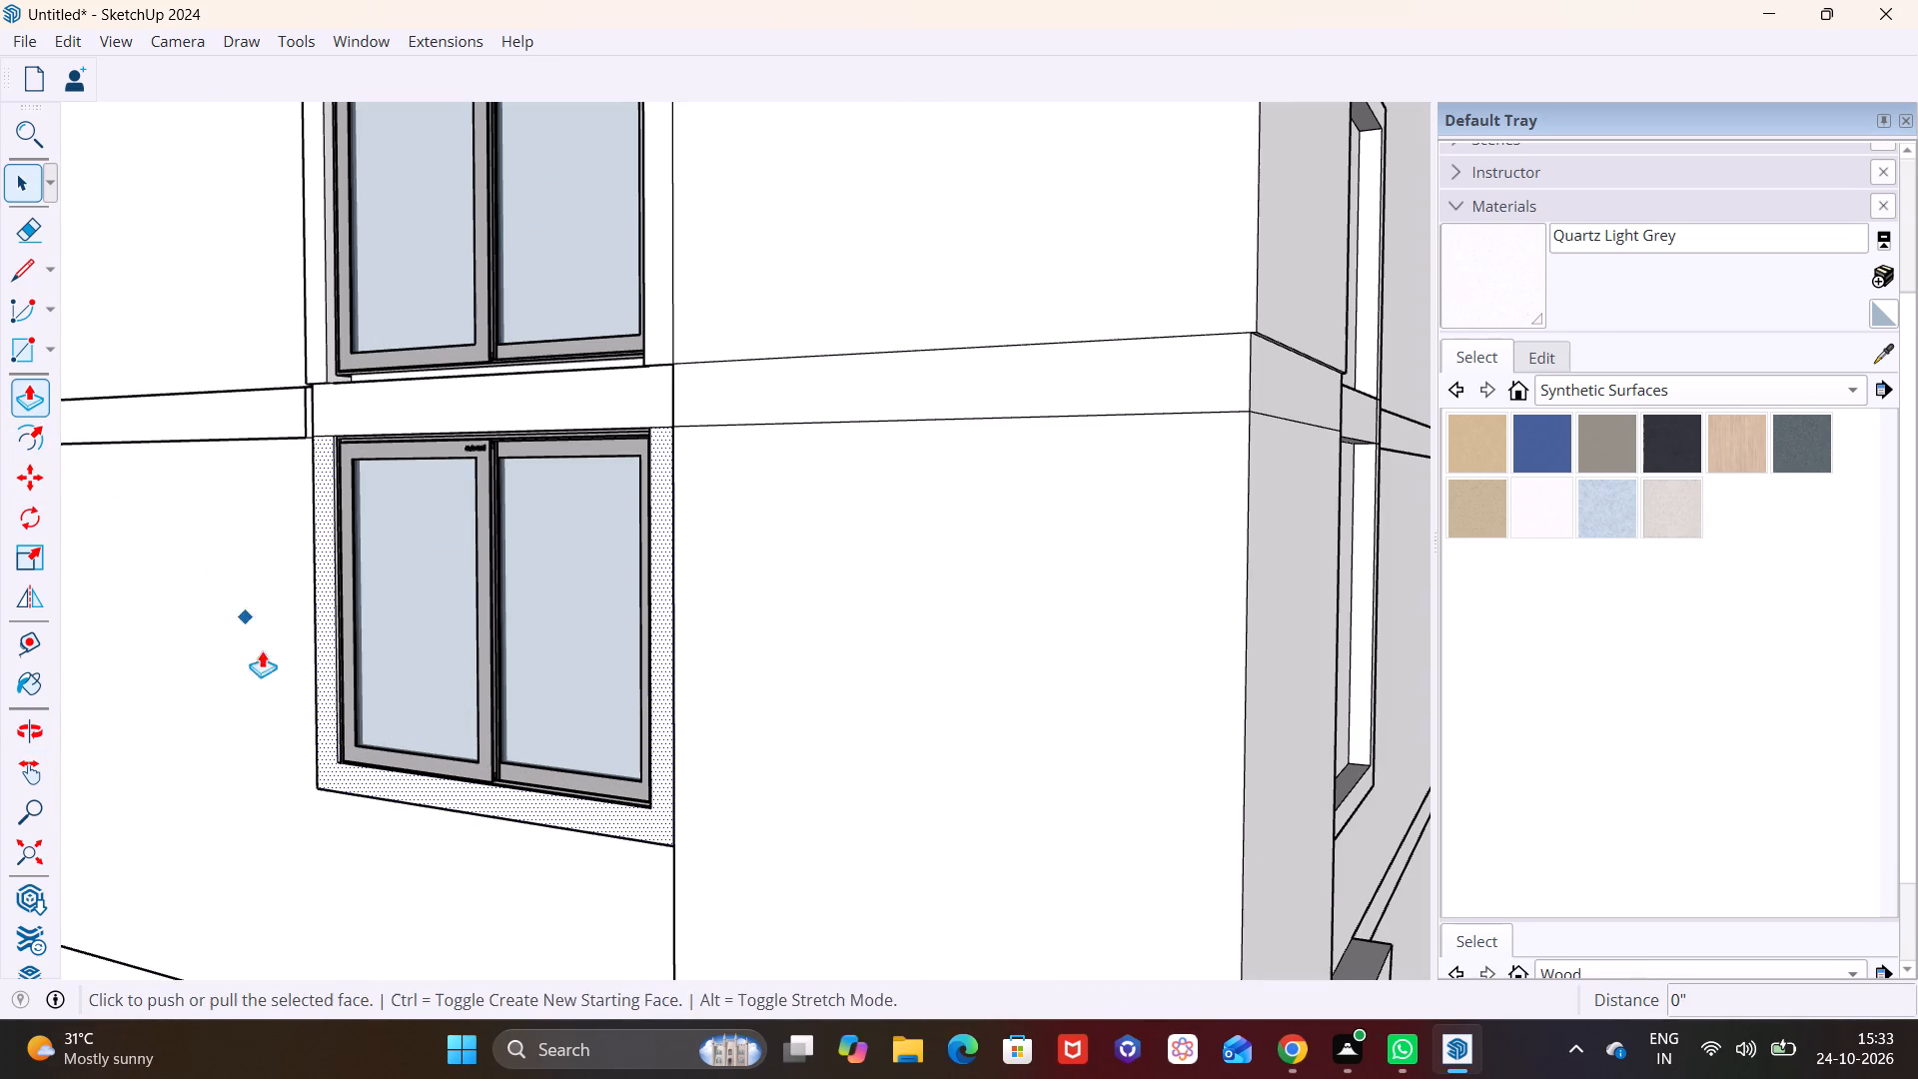
{"action": "left_click", "coordinate": [334, 768]}
{"action": "left_click", "coordinate": [319, 764]}
{"action": "scroll", "coordinate": [533, 432], "scroll_direction": "up", "scroll_amount": 4}
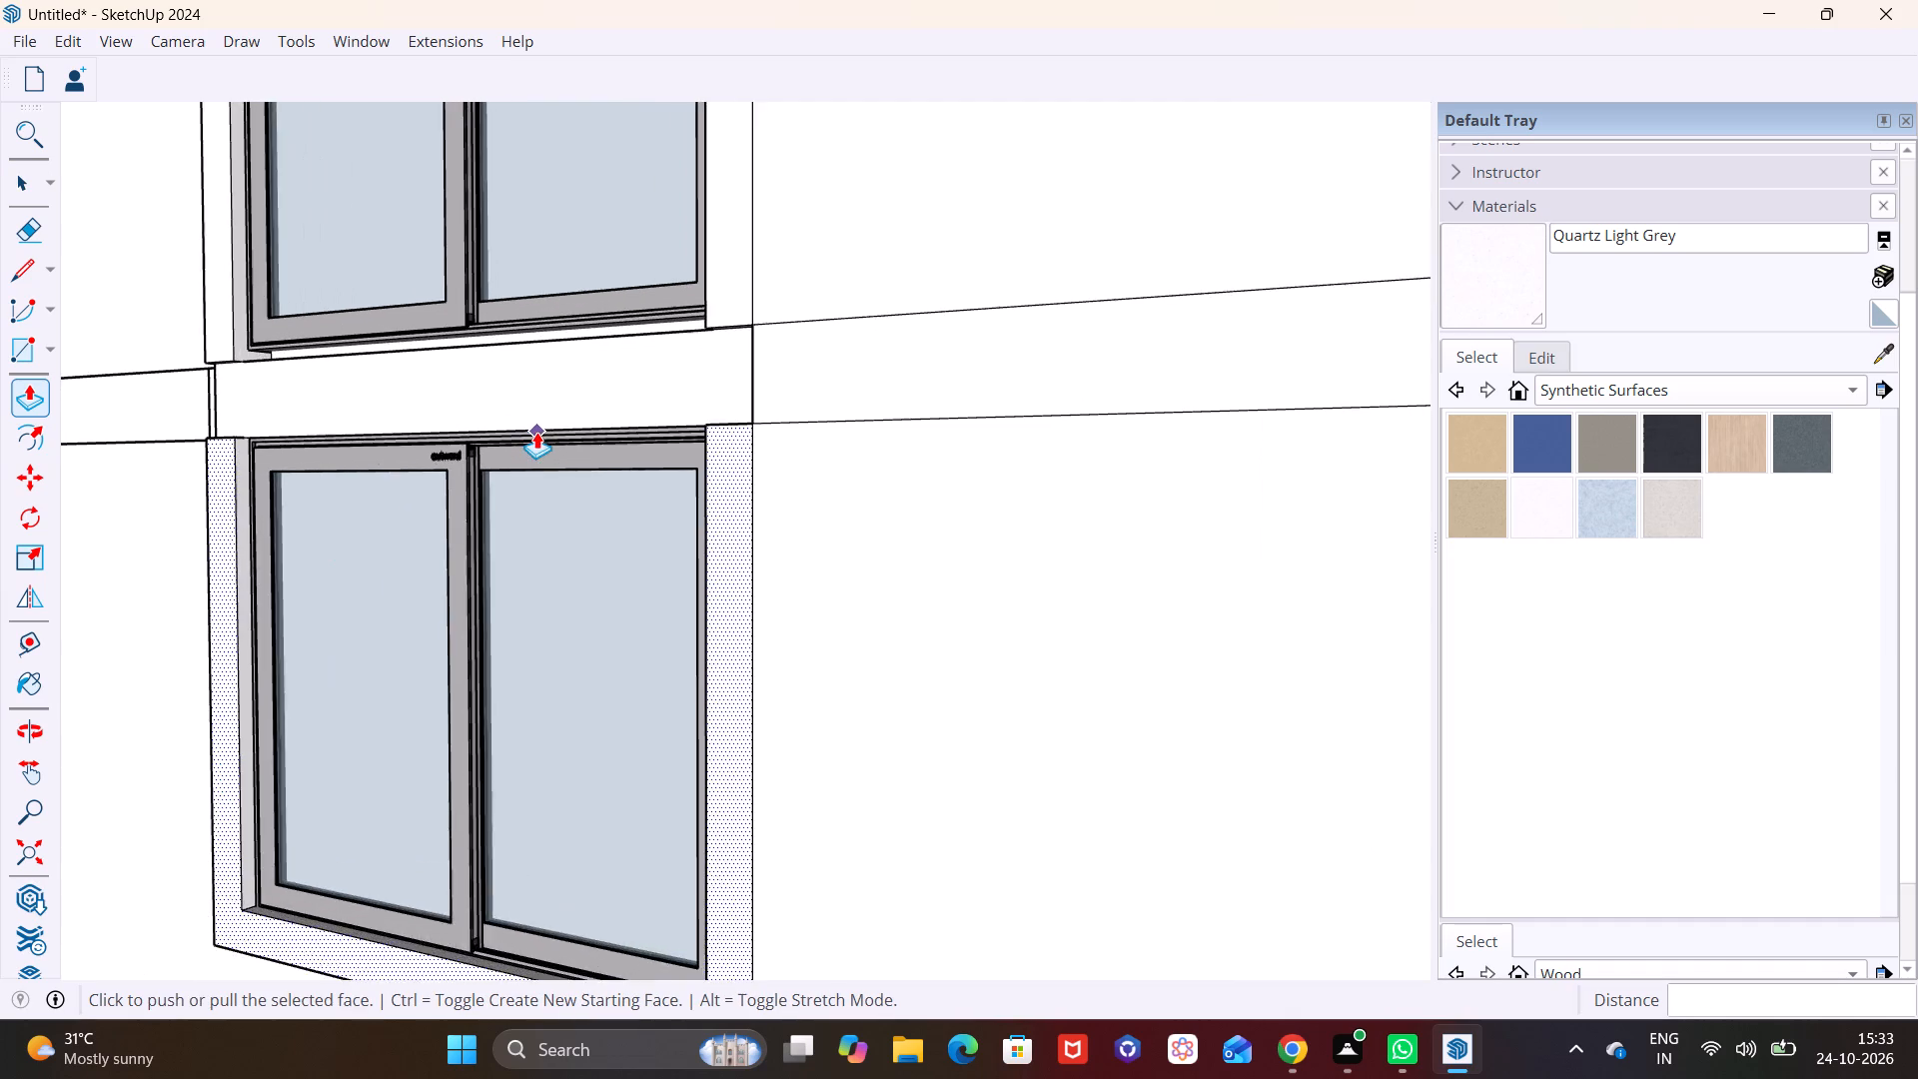
{"action": "scroll", "coordinate": [536, 432], "scroll_direction": "up", "scroll_amount": 1}
{"action": "scroll", "coordinate": [709, 374], "scroll_direction": "down", "scroll_amount": 3}
{"action": "key", "text": "space"}
Push/Pull the face of the middle band section between the two windows by 1 13/16".
{"action": "left_click", "coordinate": [678, 370]}
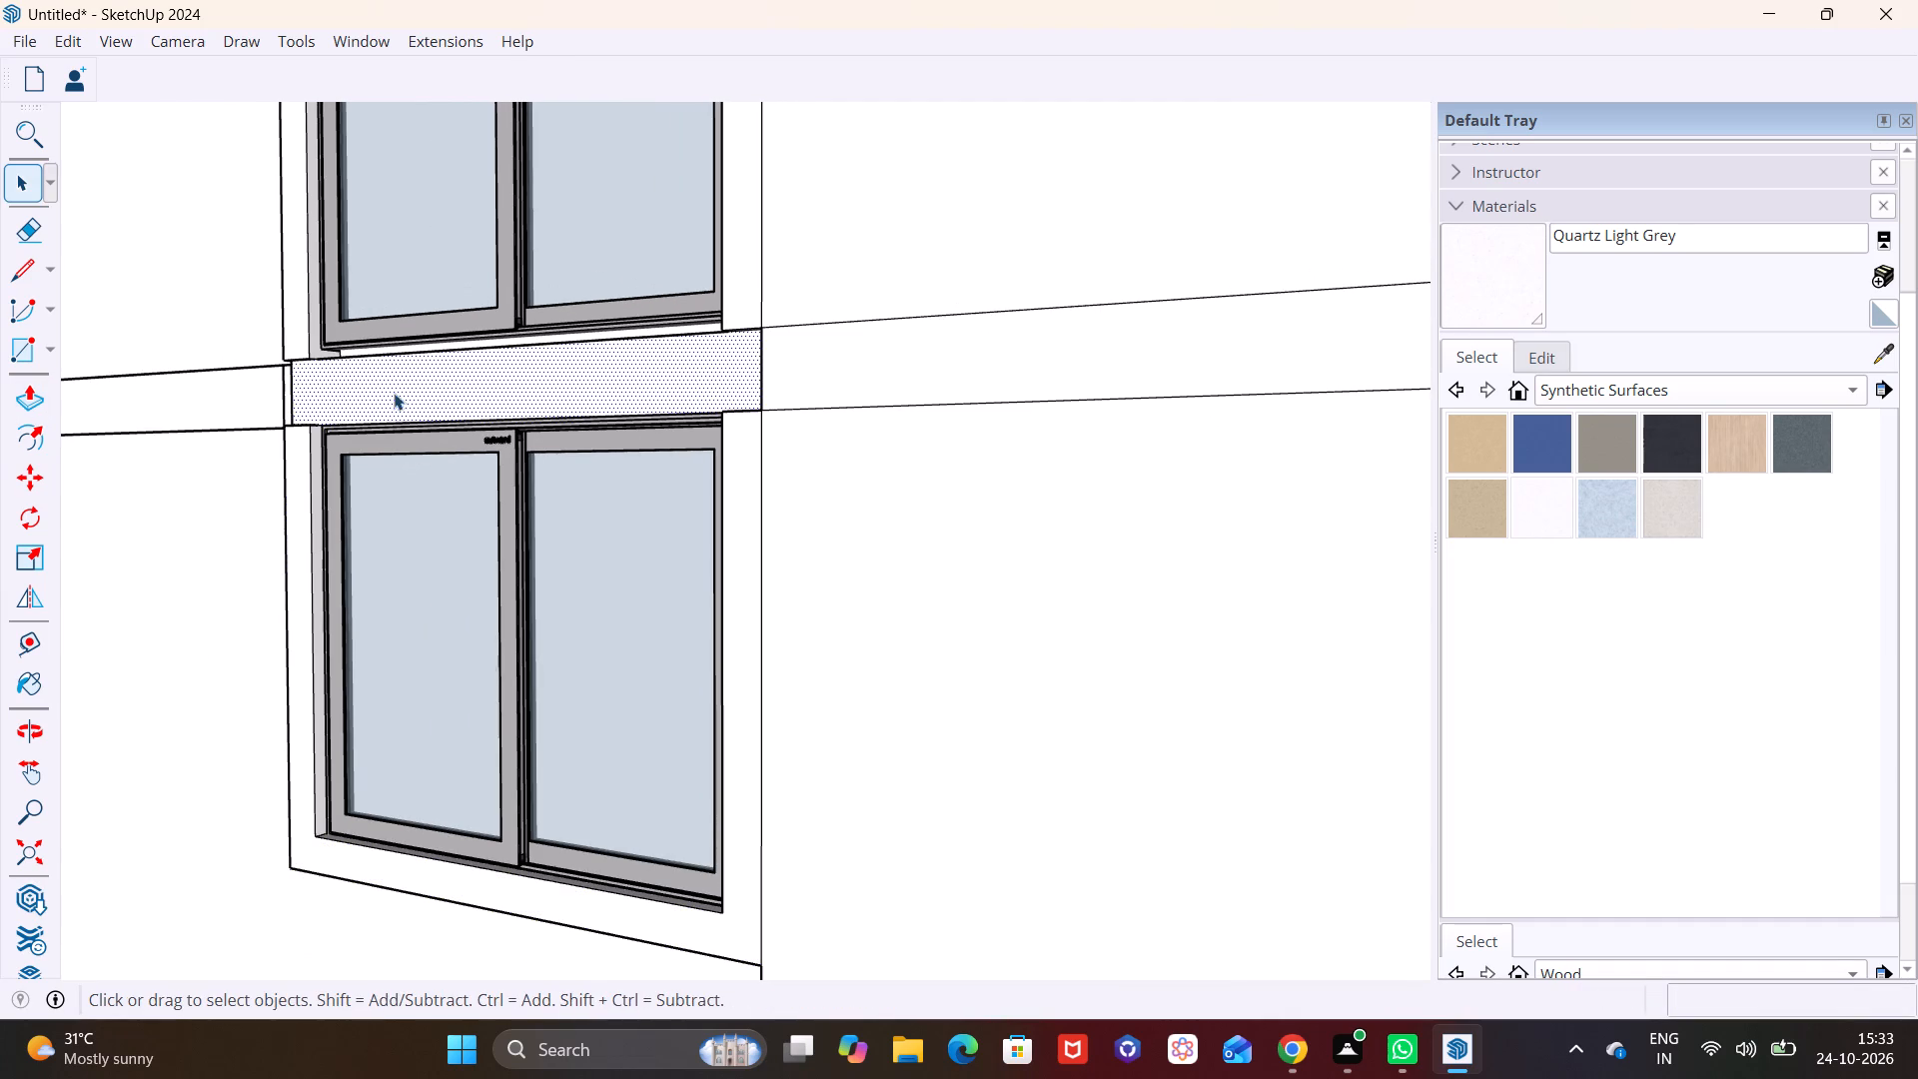
{"action": "left_click", "coordinate": [37, 403]}
{"action": "left_click", "coordinate": [427, 391]}
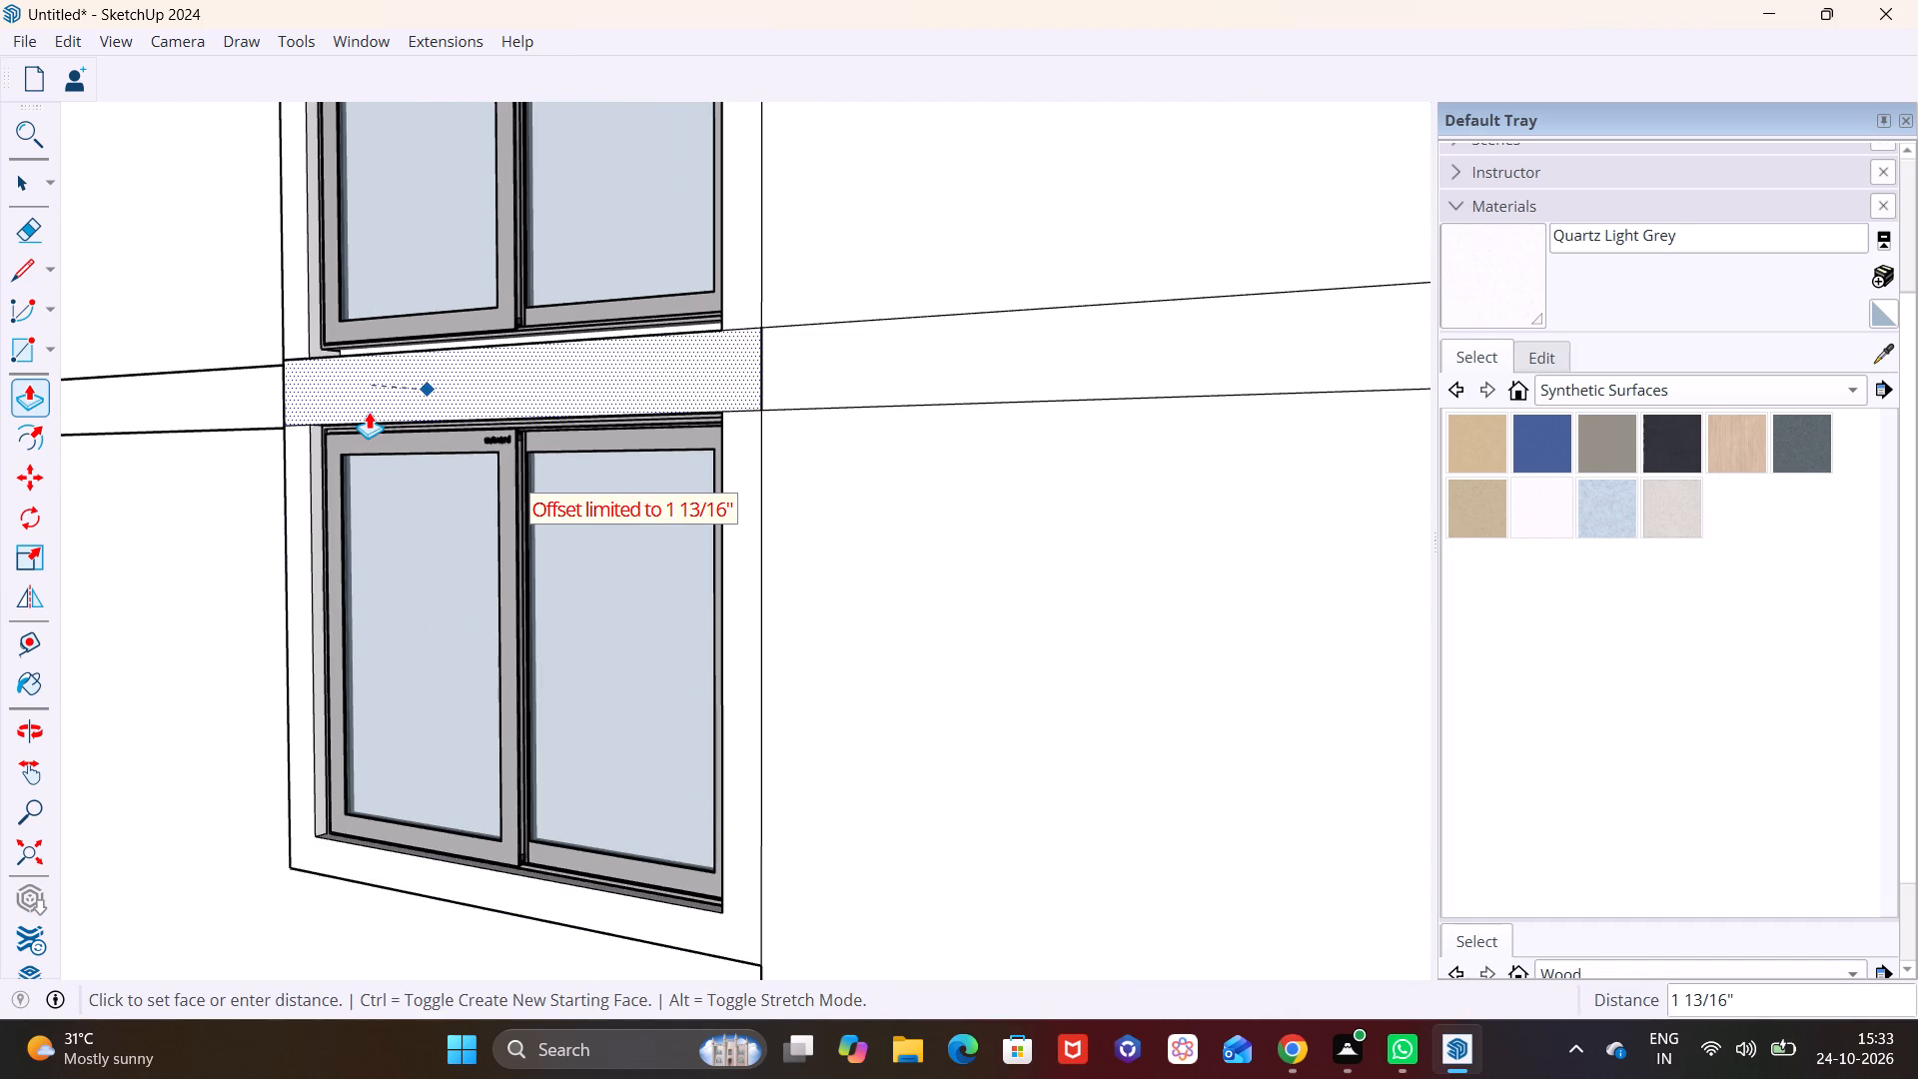
{"action": "left_click", "coordinate": [369, 412]}
{"action": "key", "text": "space"}
{"action": "scroll", "coordinate": [777, 539], "scroll_direction": "down", "scroll_amount": 4}
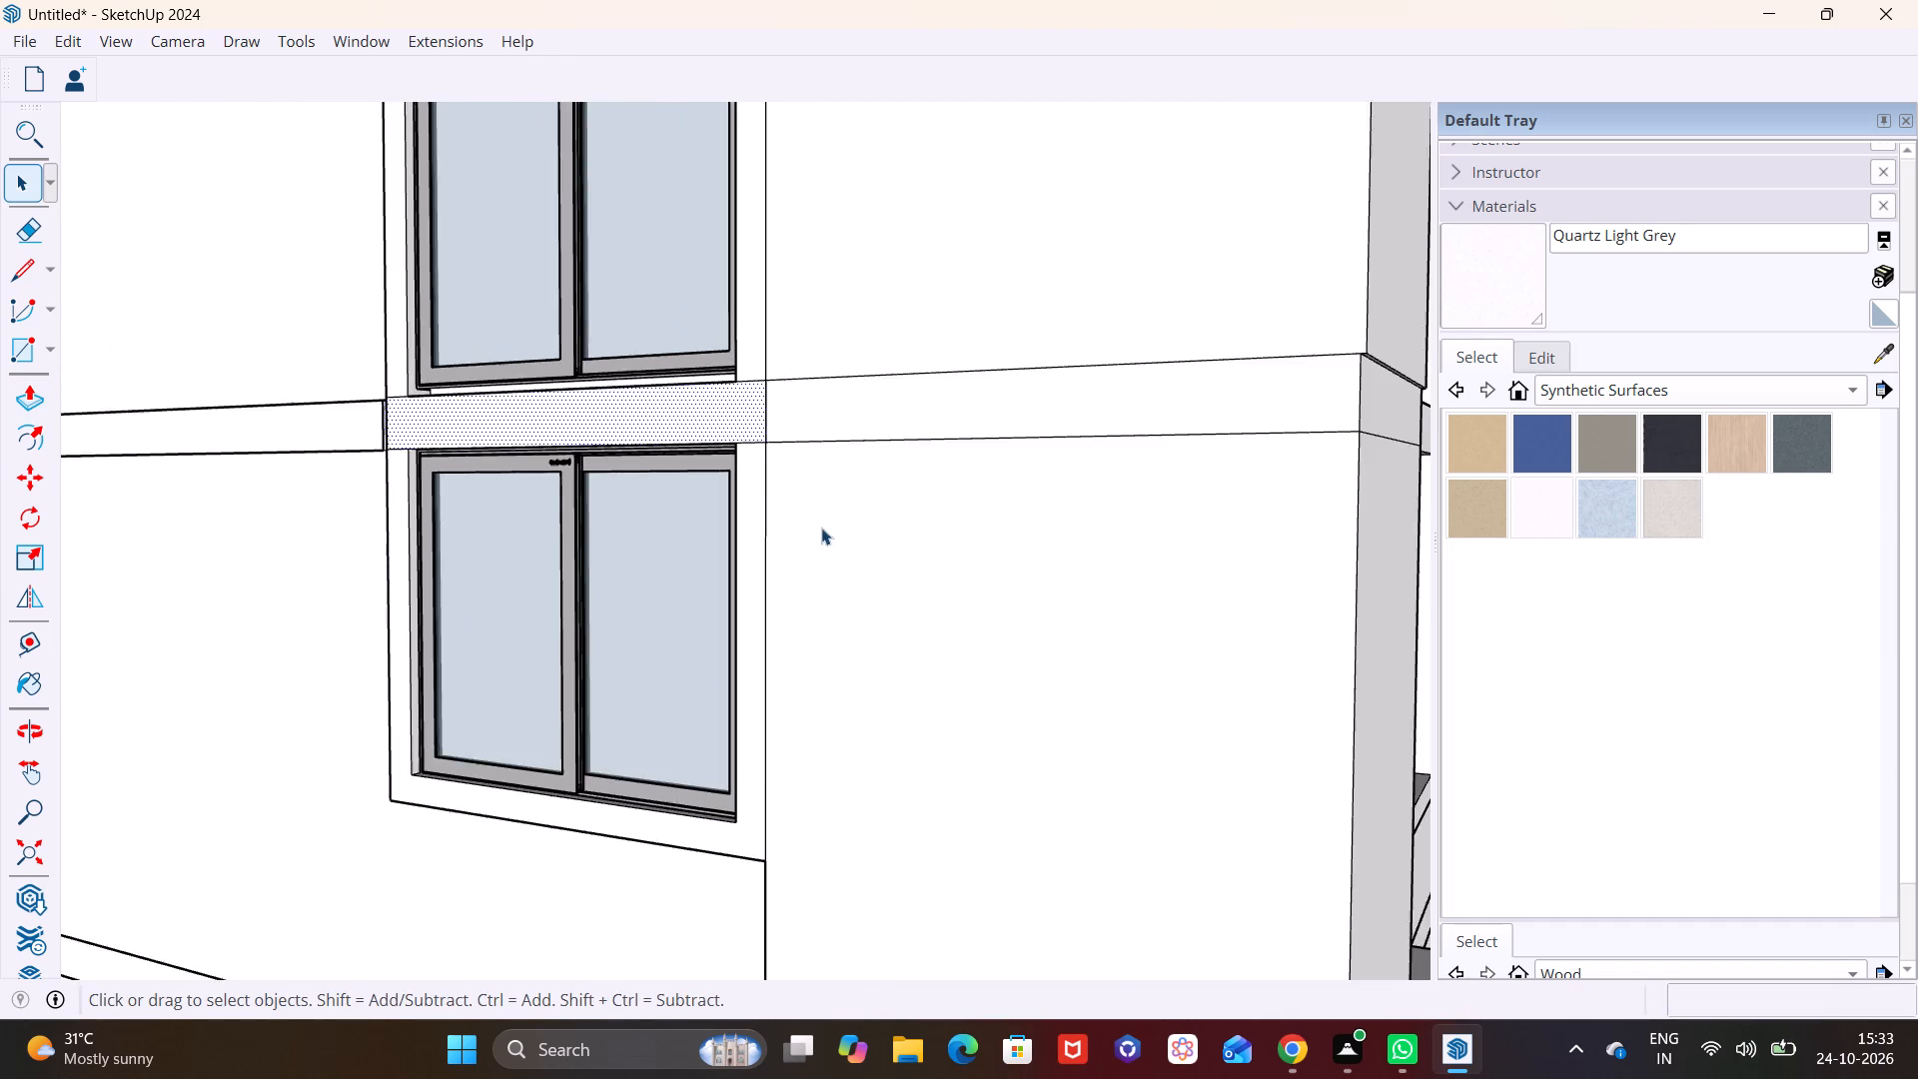
Copy the window above the middle band onto the adjacent facade, placing it low on the wall.
{"action": "scroll", "coordinate": [821, 528], "scroll_direction": "down", "scroll_amount": 7}
{"action": "middle_click_drag", "start_coordinate": [861, 567], "coordinate": [682, 546]}
{"action": "left_click", "coordinate": [694, 552]}
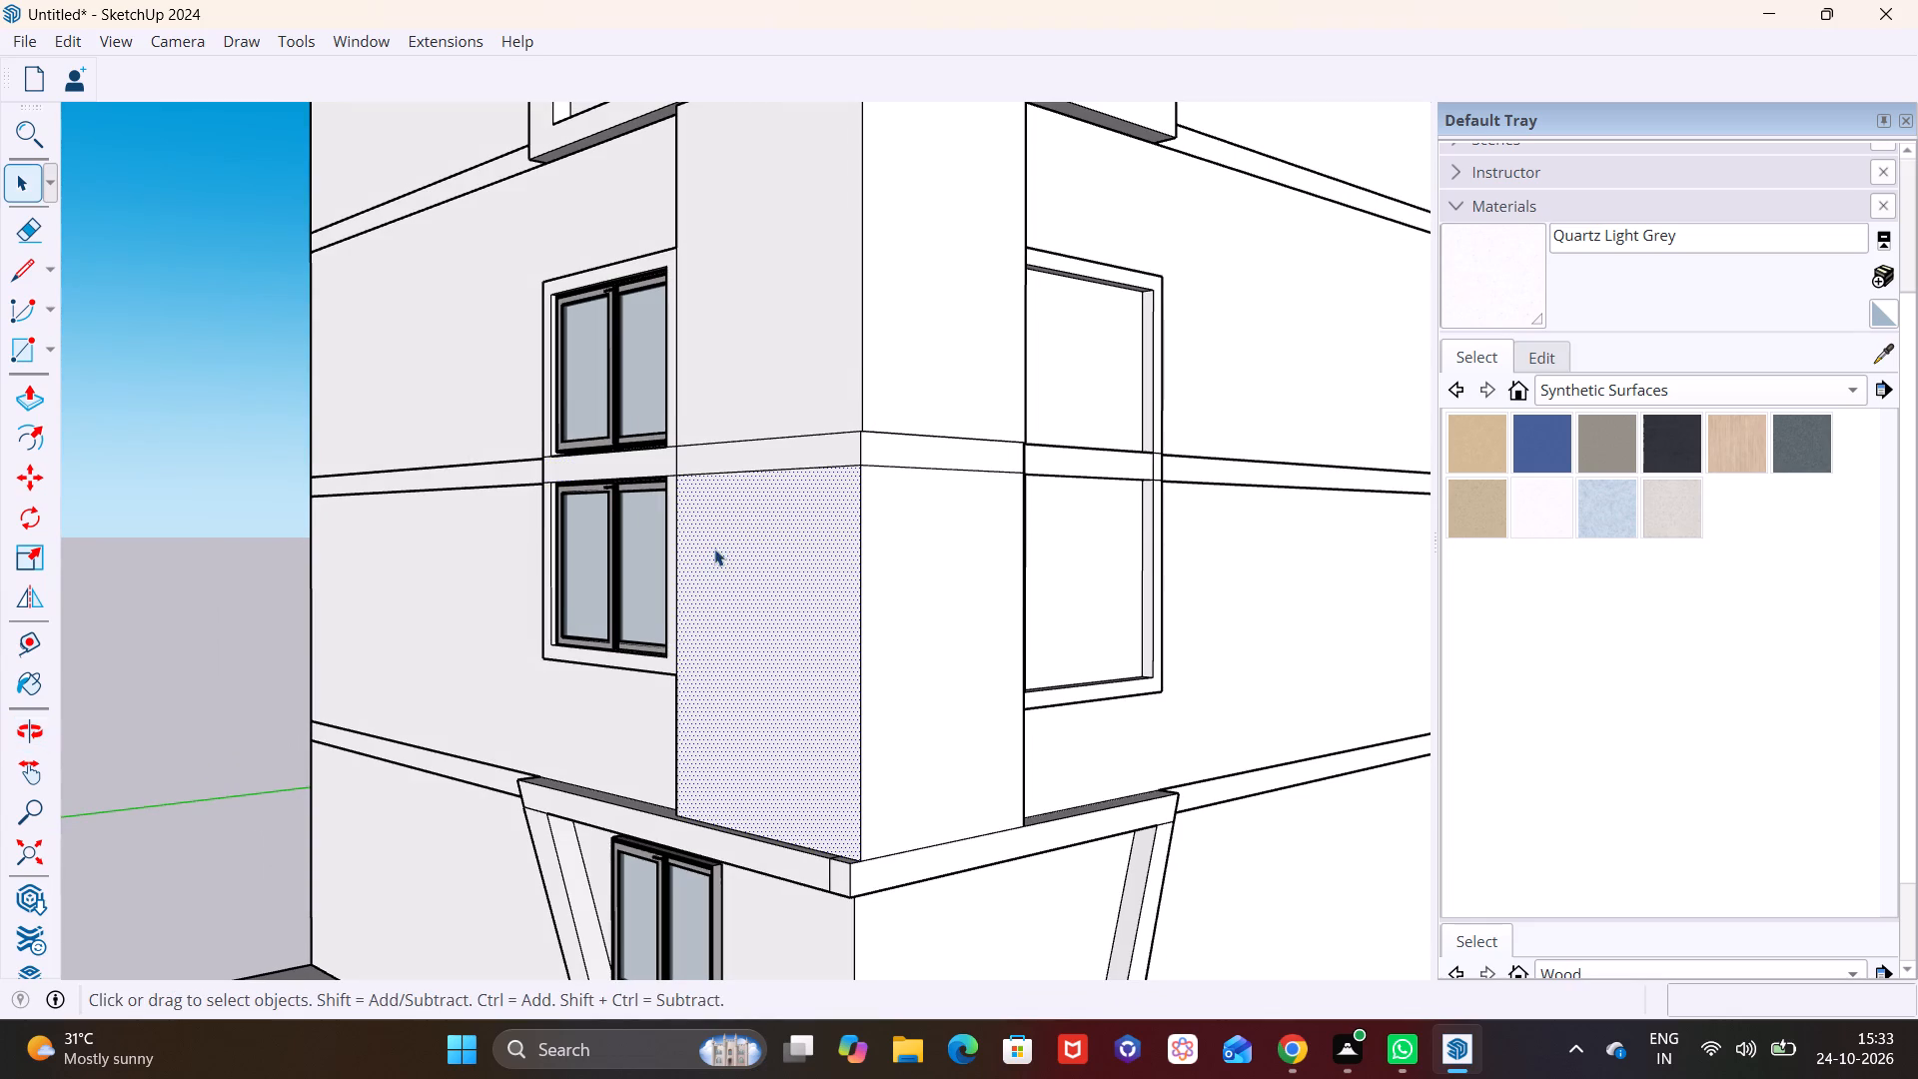
{"action": "middle_click_drag", "start_coordinate": [714, 548], "coordinate": [802, 554]}
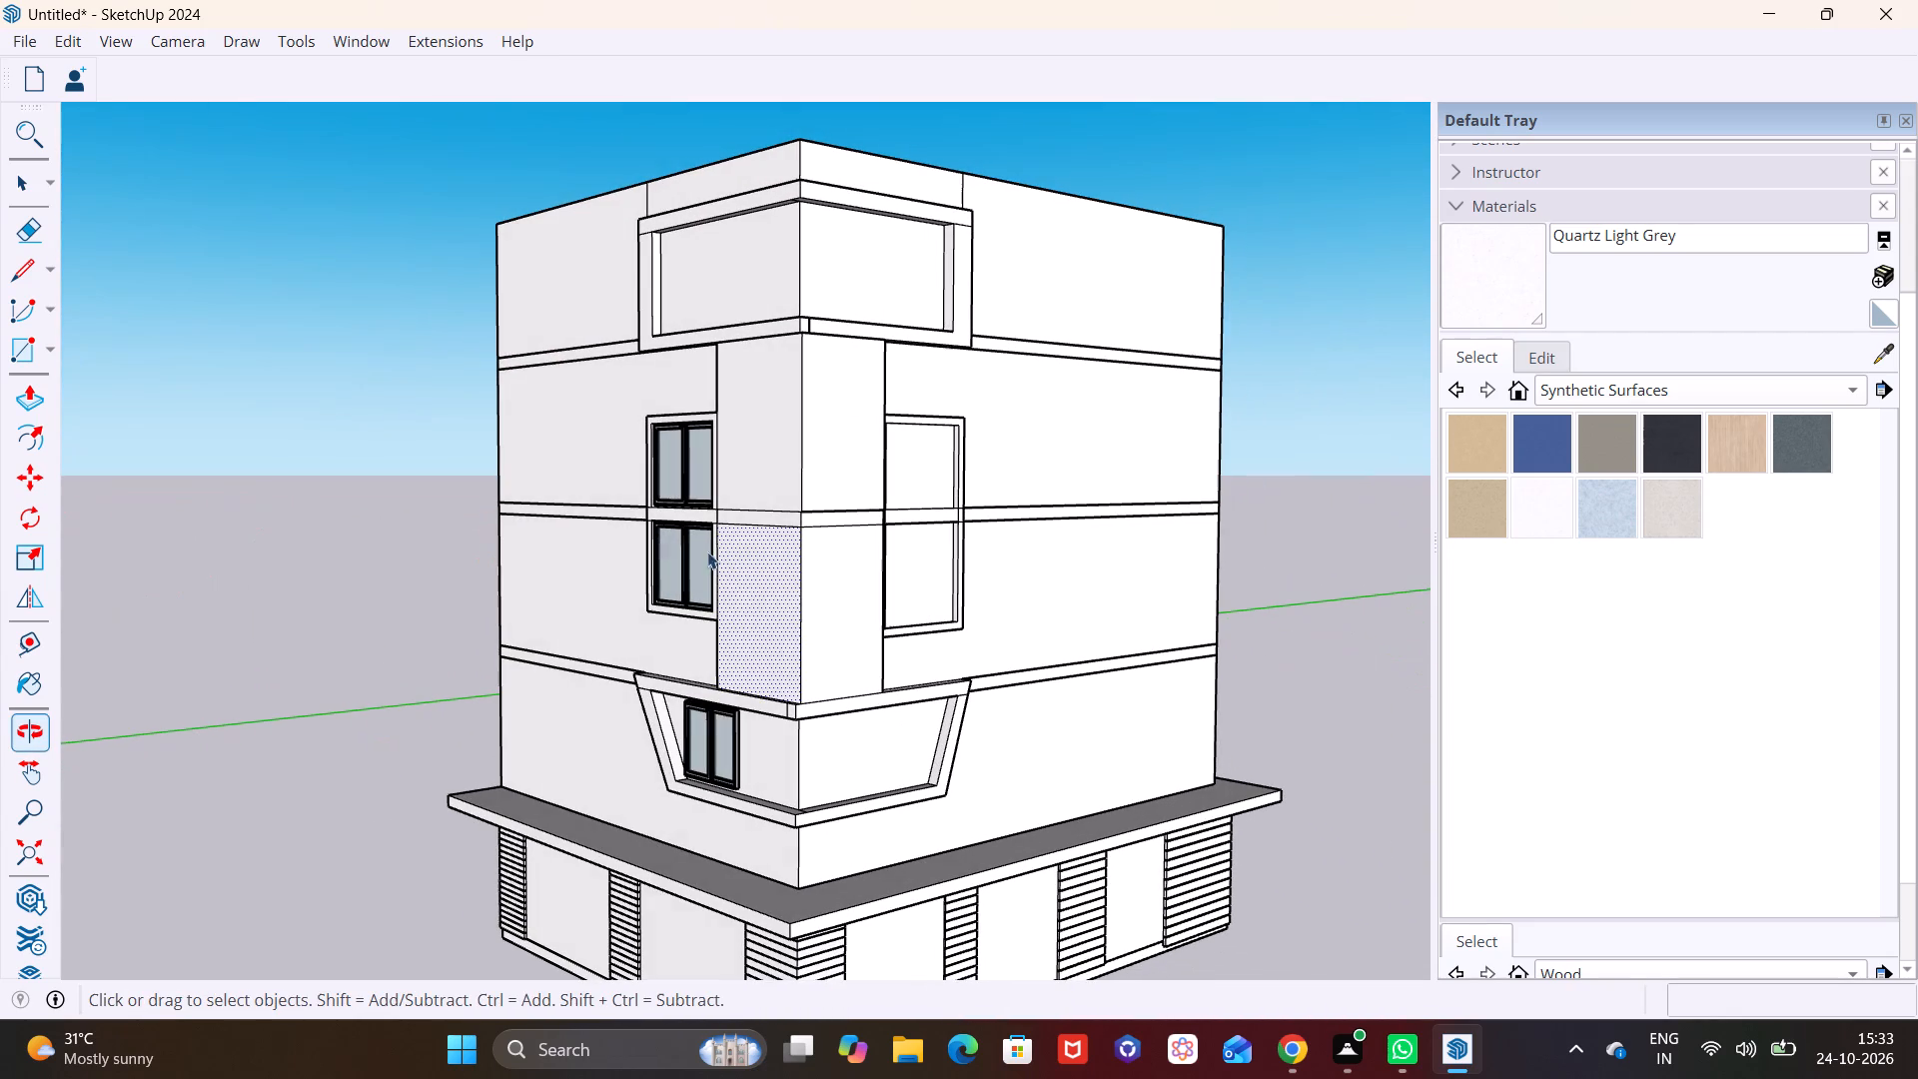
{"action": "left_click", "coordinate": [693, 480]}
{"action": "key", "text": "m"}
{"action": "left_click", "coordinate": [677, 502]}
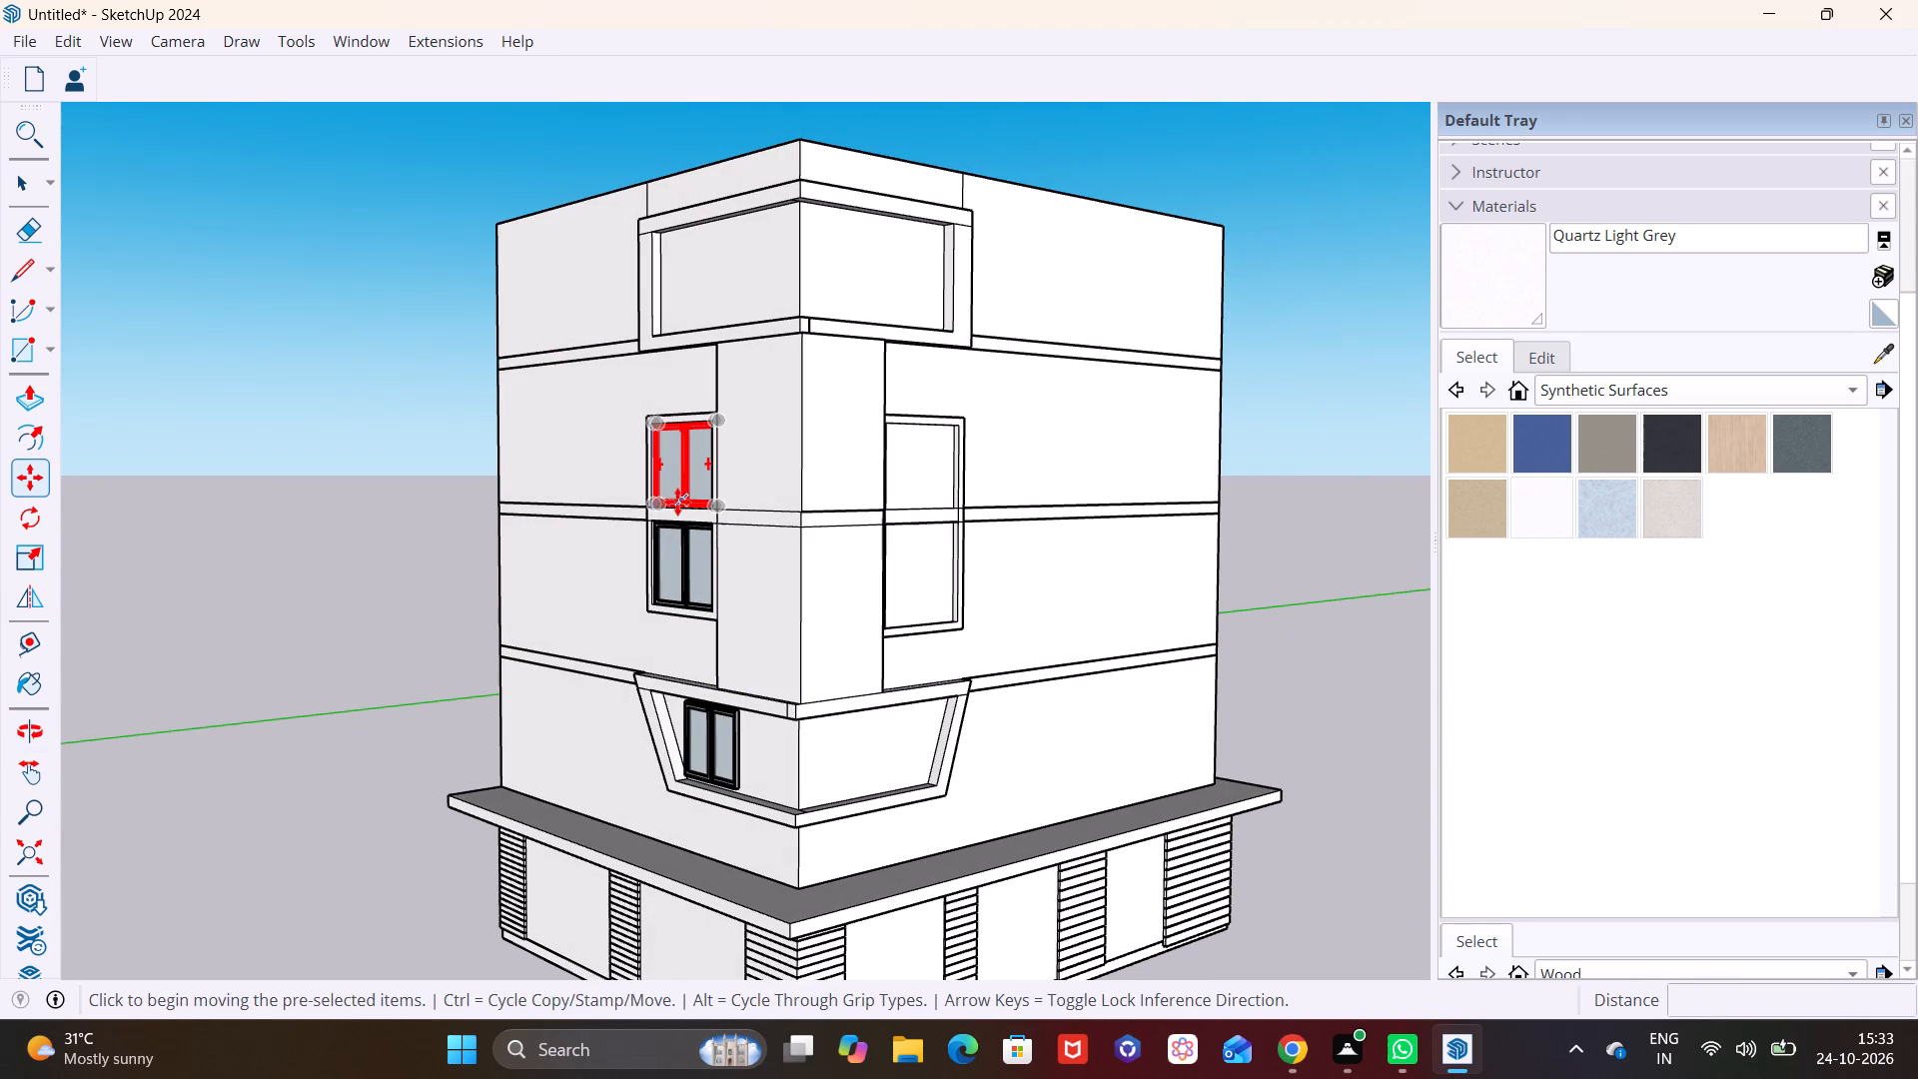
{"action": "middle_click_drag", "start_coordinate": [861, 545], "coordinate": [635, 570]}
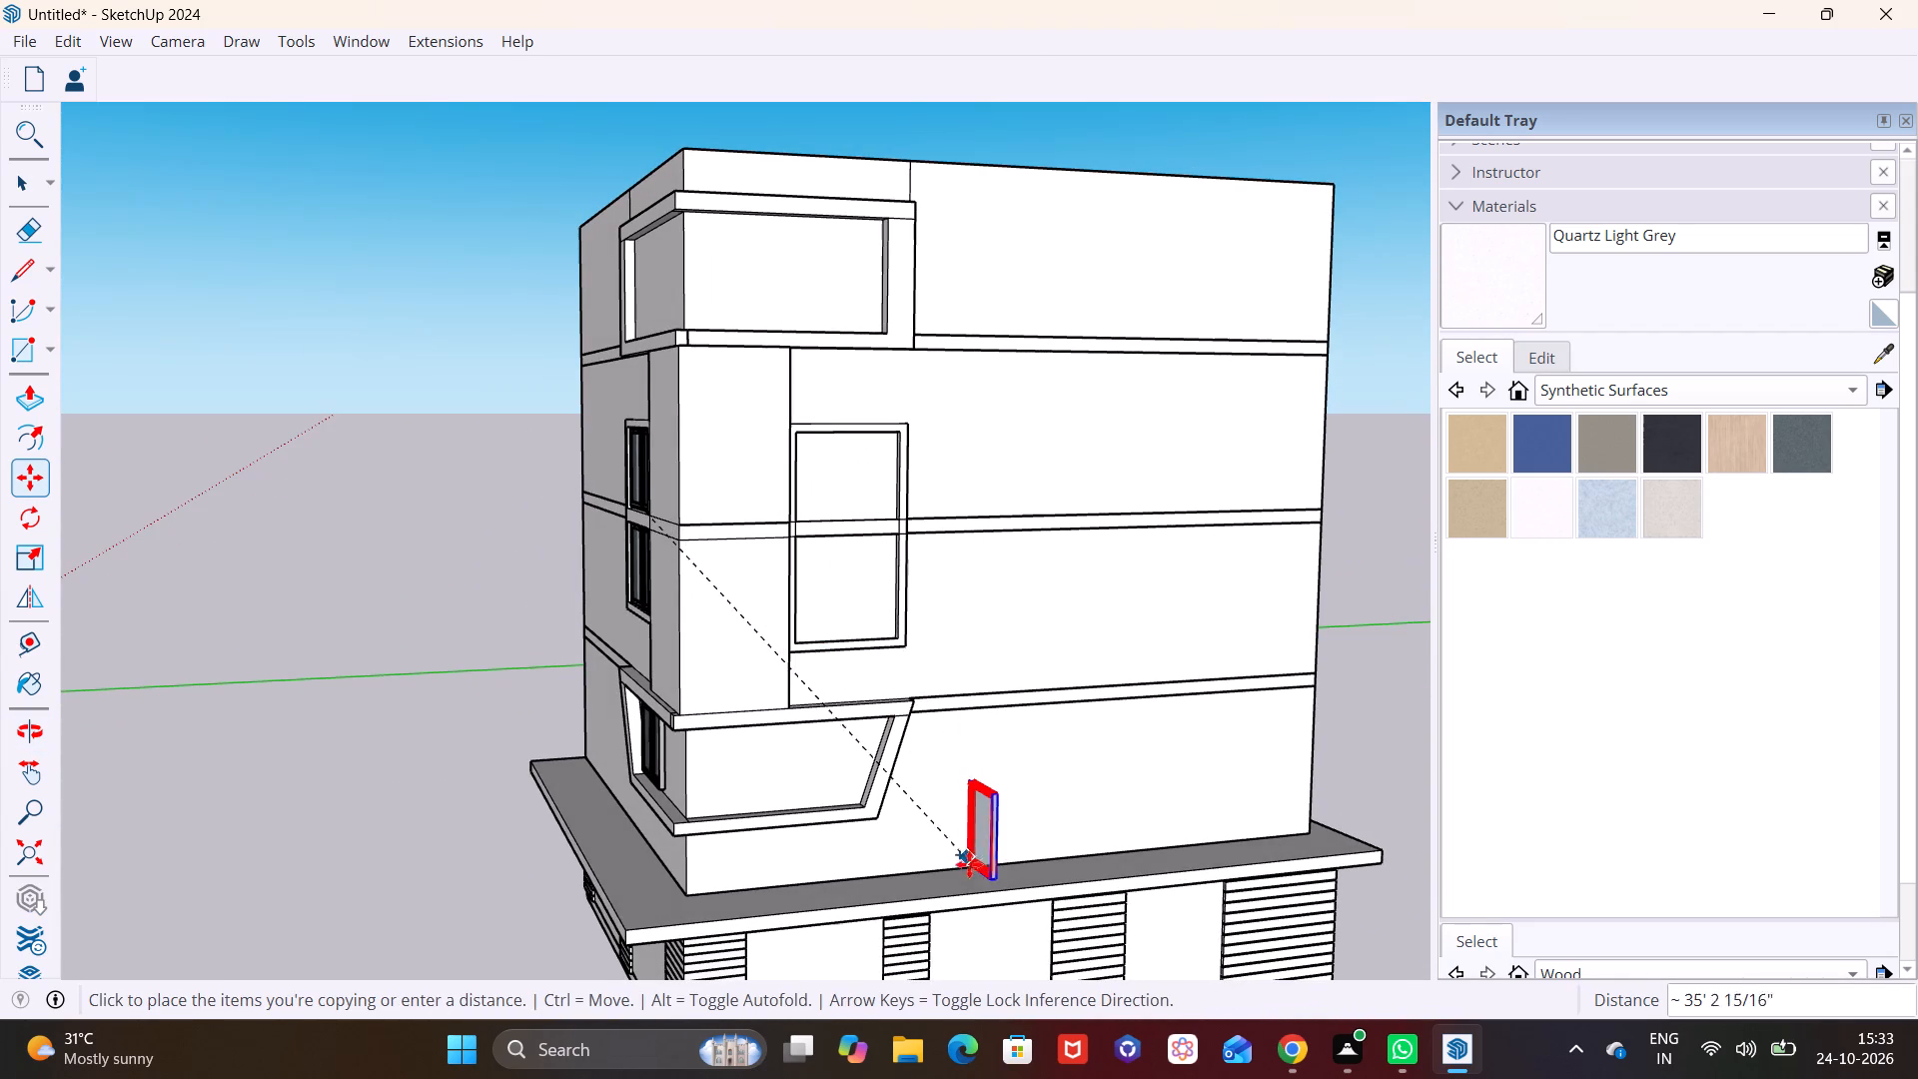
{"action": "left_click", "coordinate": [971, 872]}
Move the copied window up onto the roof and rotate it 90° horizontally to align with the adjacent facade.
{"action": "left_click", "coordinate": [36, 519]}
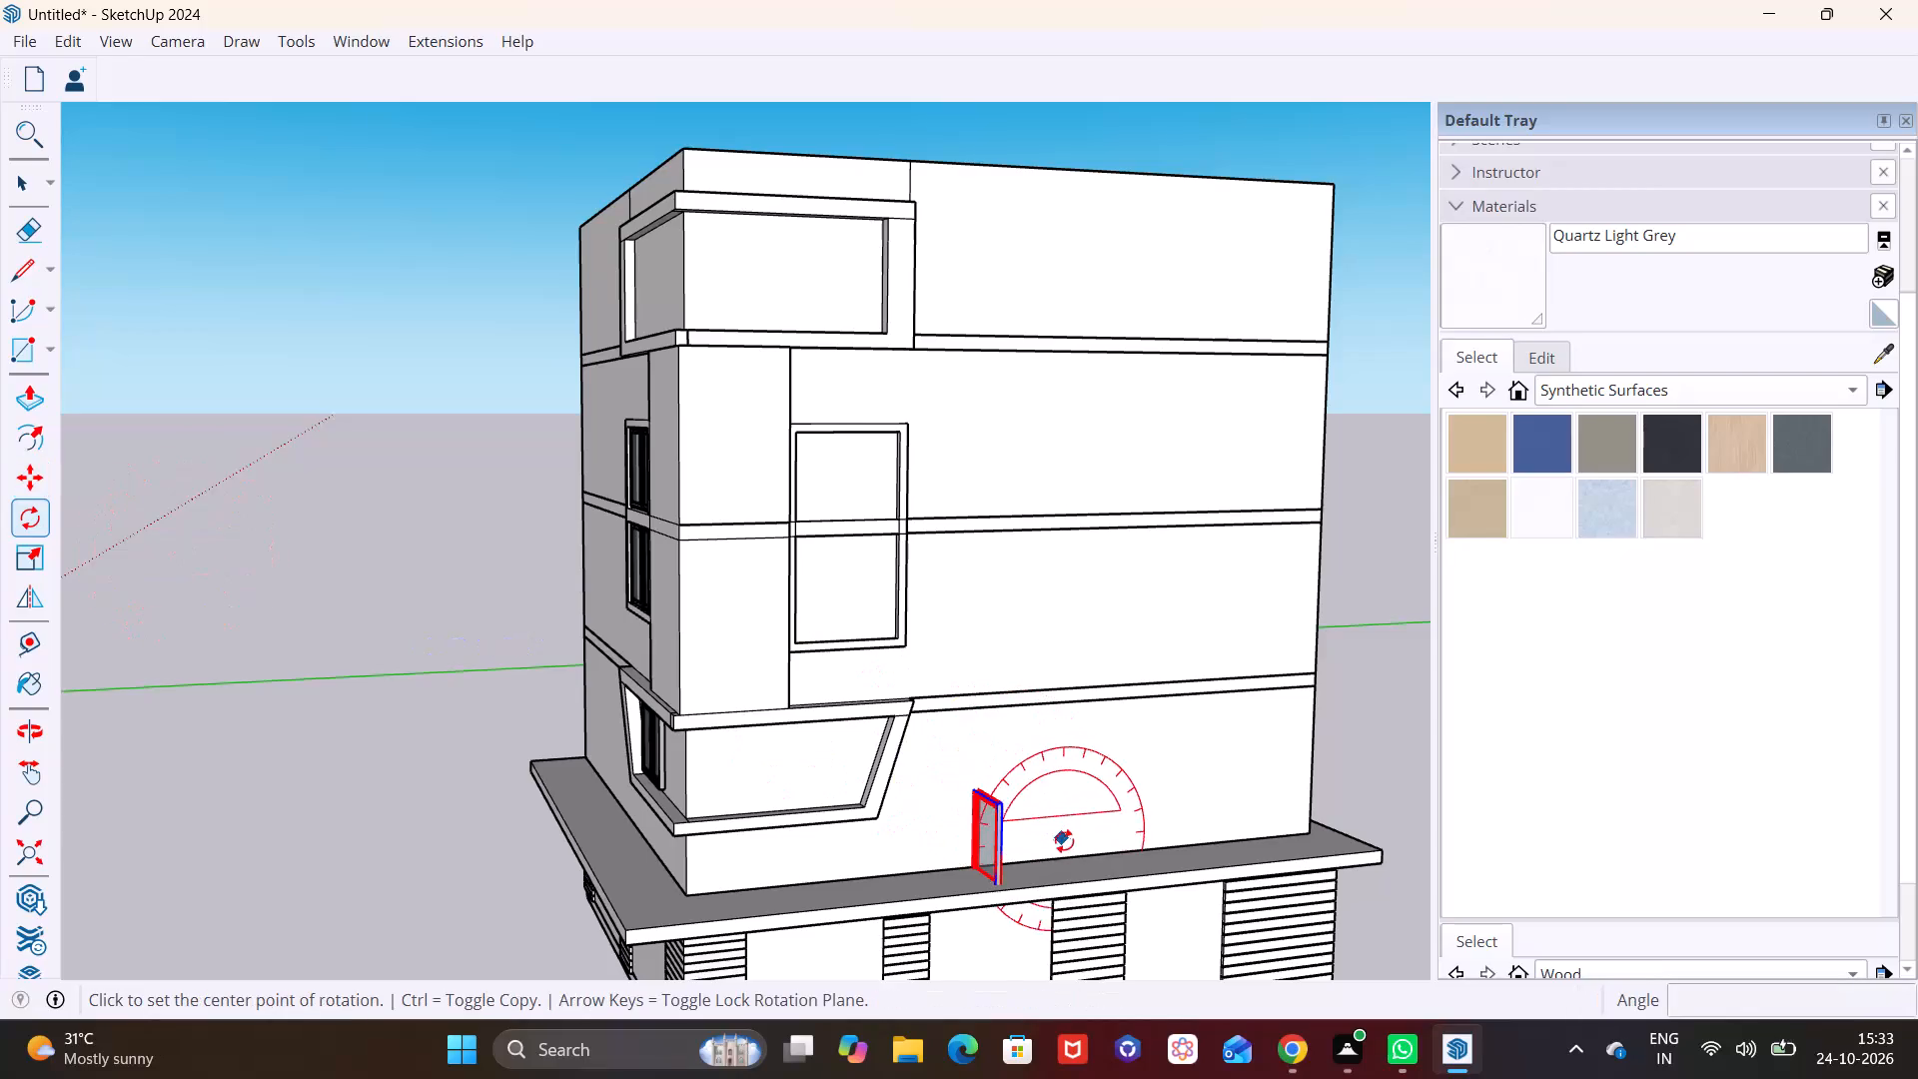
{"action": "scroll", "coordinate": [1081, 770], "scroll_direction": "down", "scroll_amount": 7}
{"action": "middle_click_drag", "start_coordinate": [1057, 745], "coordinate": [978, 545], "text": "shift"}
{"action": "middle_click_drag", "start_coordinate": [1001, 618], "coordinate": [1124, 737]}
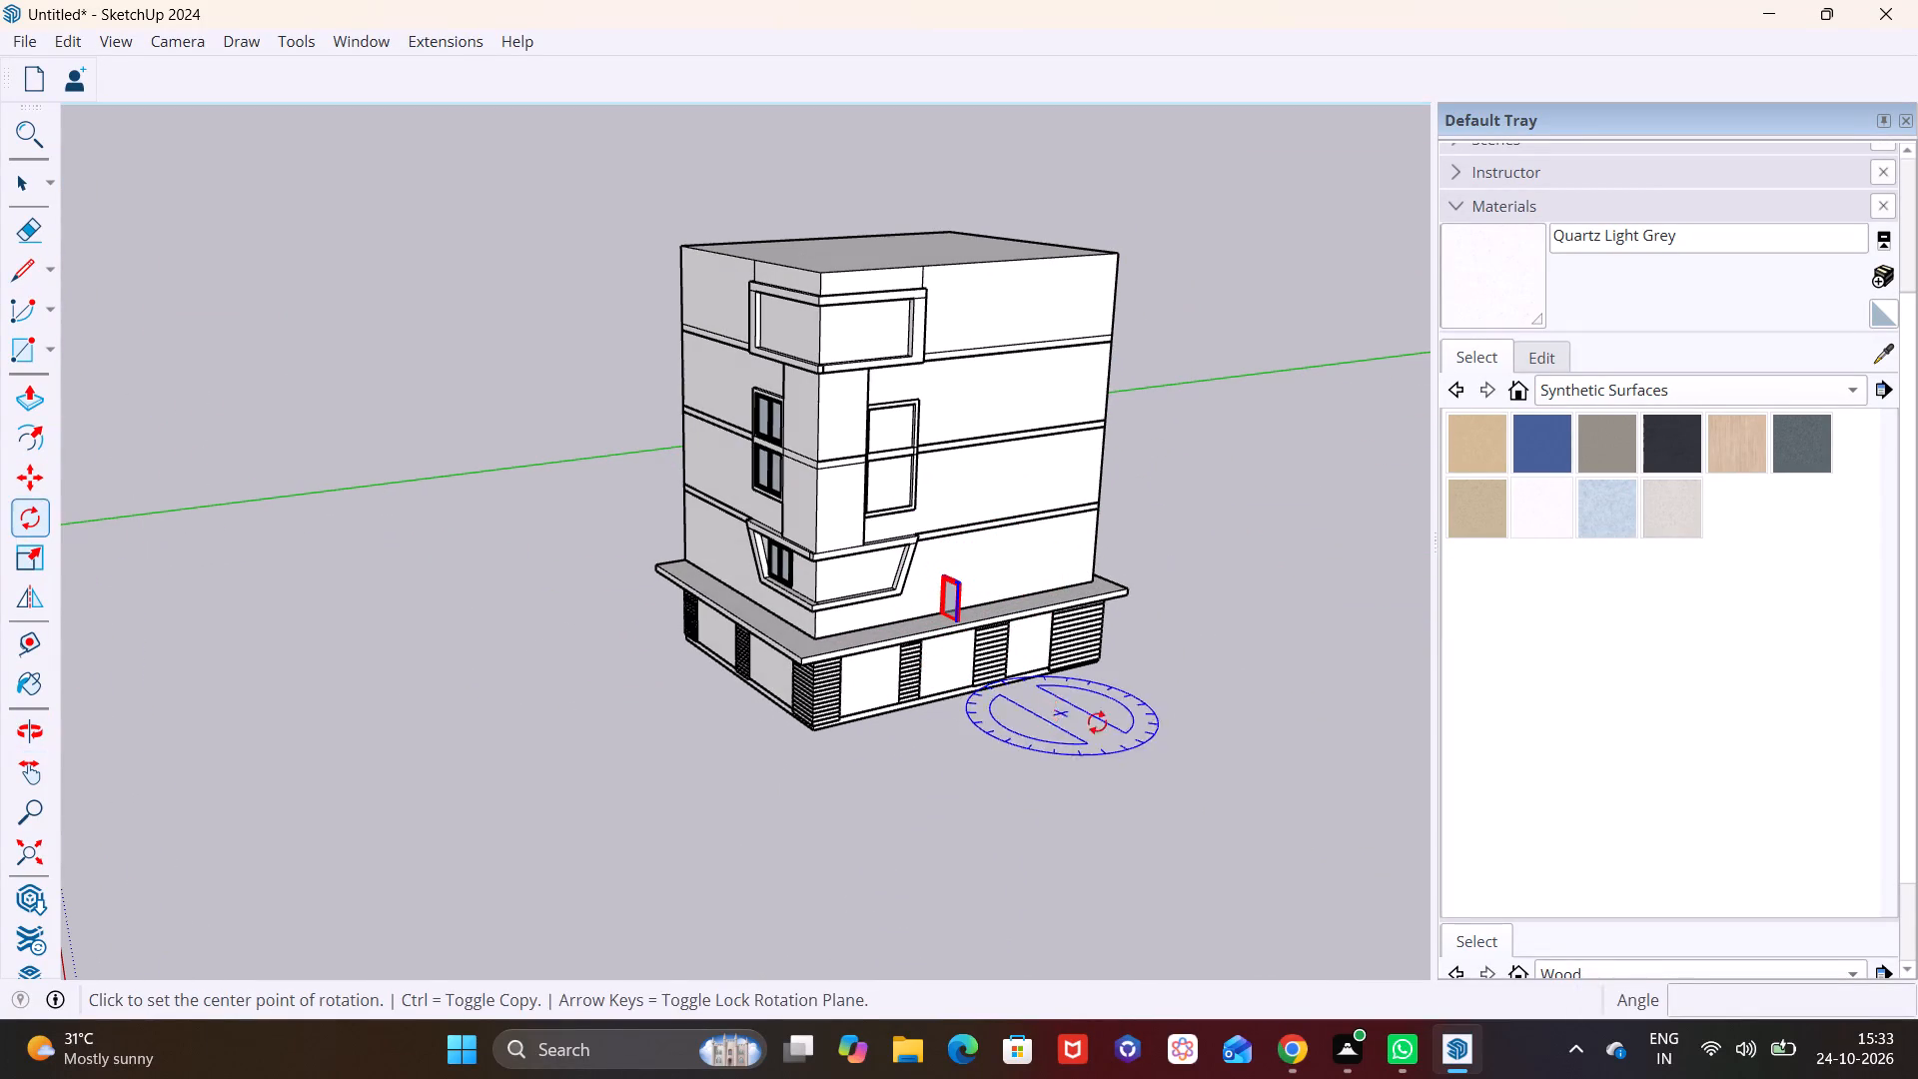
{"action": "key", "text": "m"}
{"action": "left_click", "coordinate": [940, 645]}
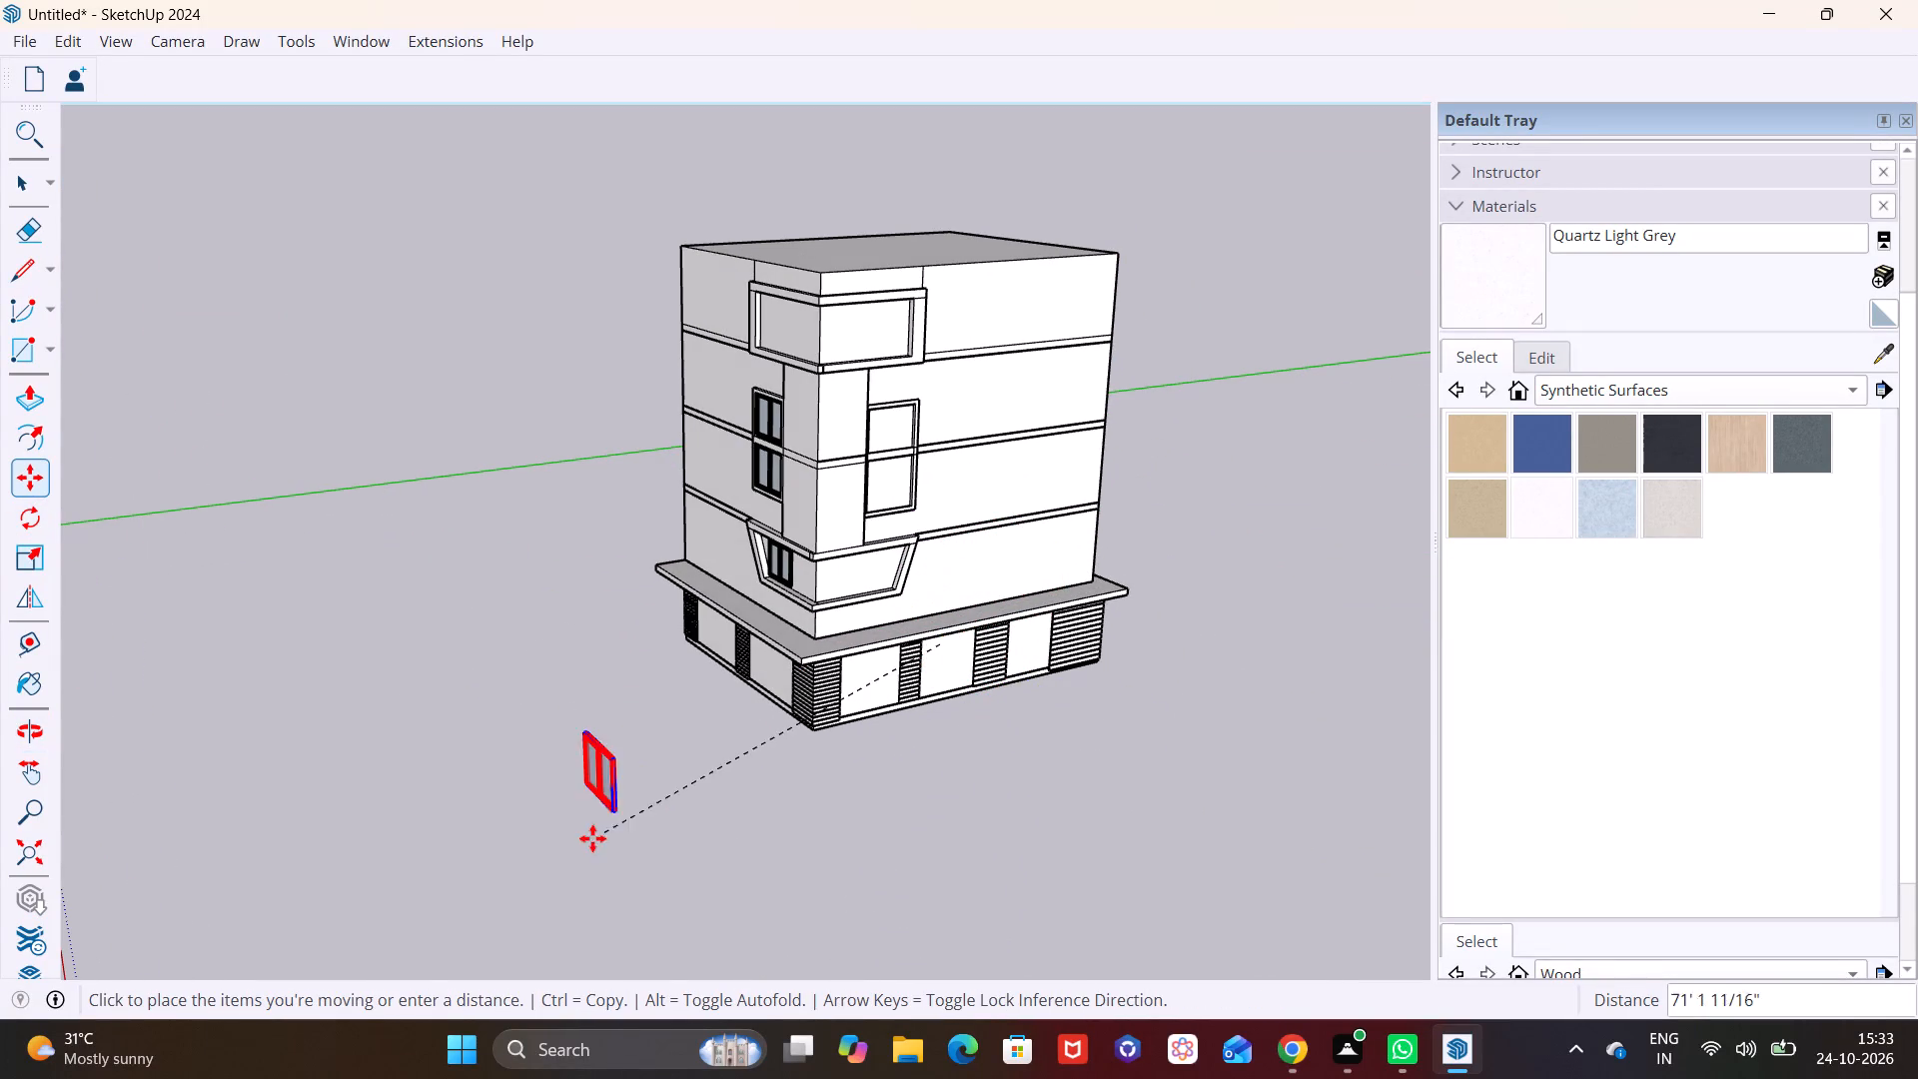
{"action": "scroll", "coordinate": [916, 236], "scroll_direction": "up", "scroll_amount": 10}
{"action": "middle_click_drag", "start_coordinate": [800, 298], "coordinate": [740, 493]}
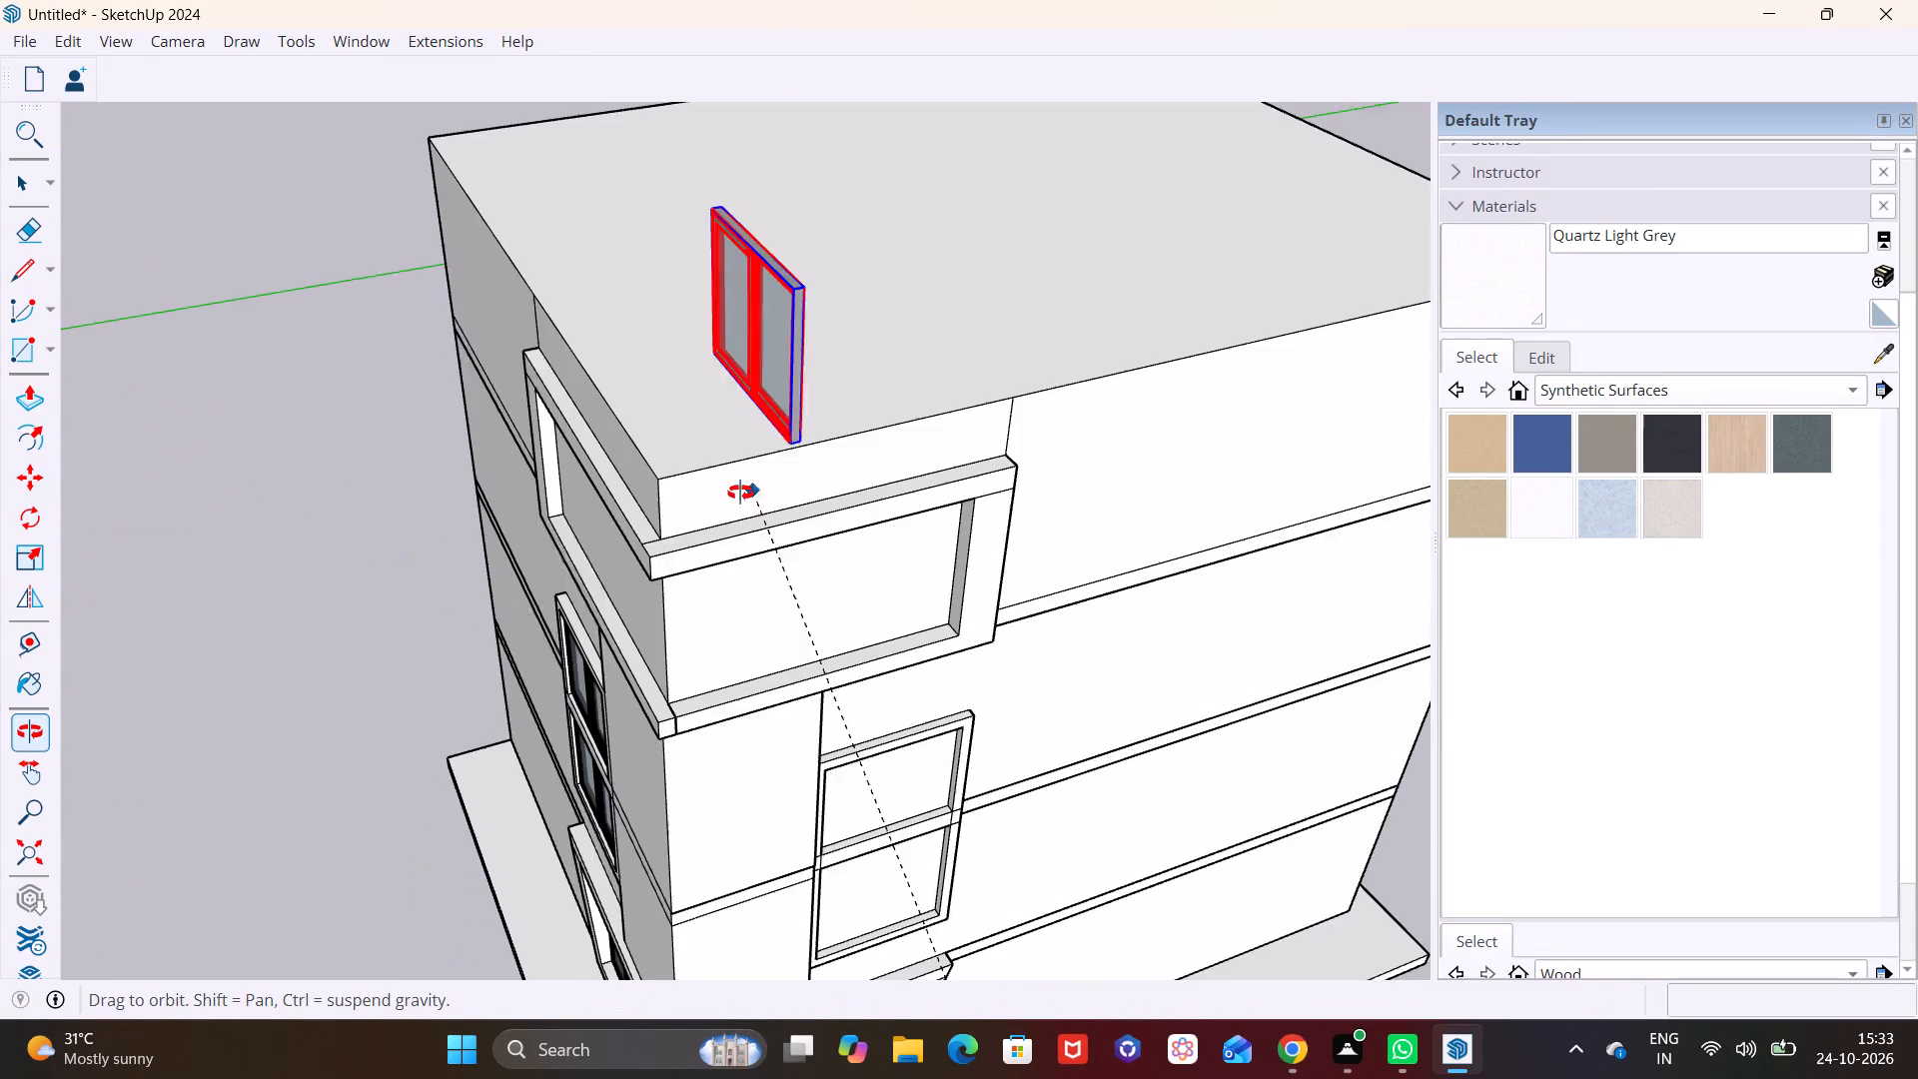
{"action": "middle_click_drag", "start_coordinate": [740, 493], "coordinate": [740, 495]}
{"action": "left_click", "coordinate": [775, 384]}
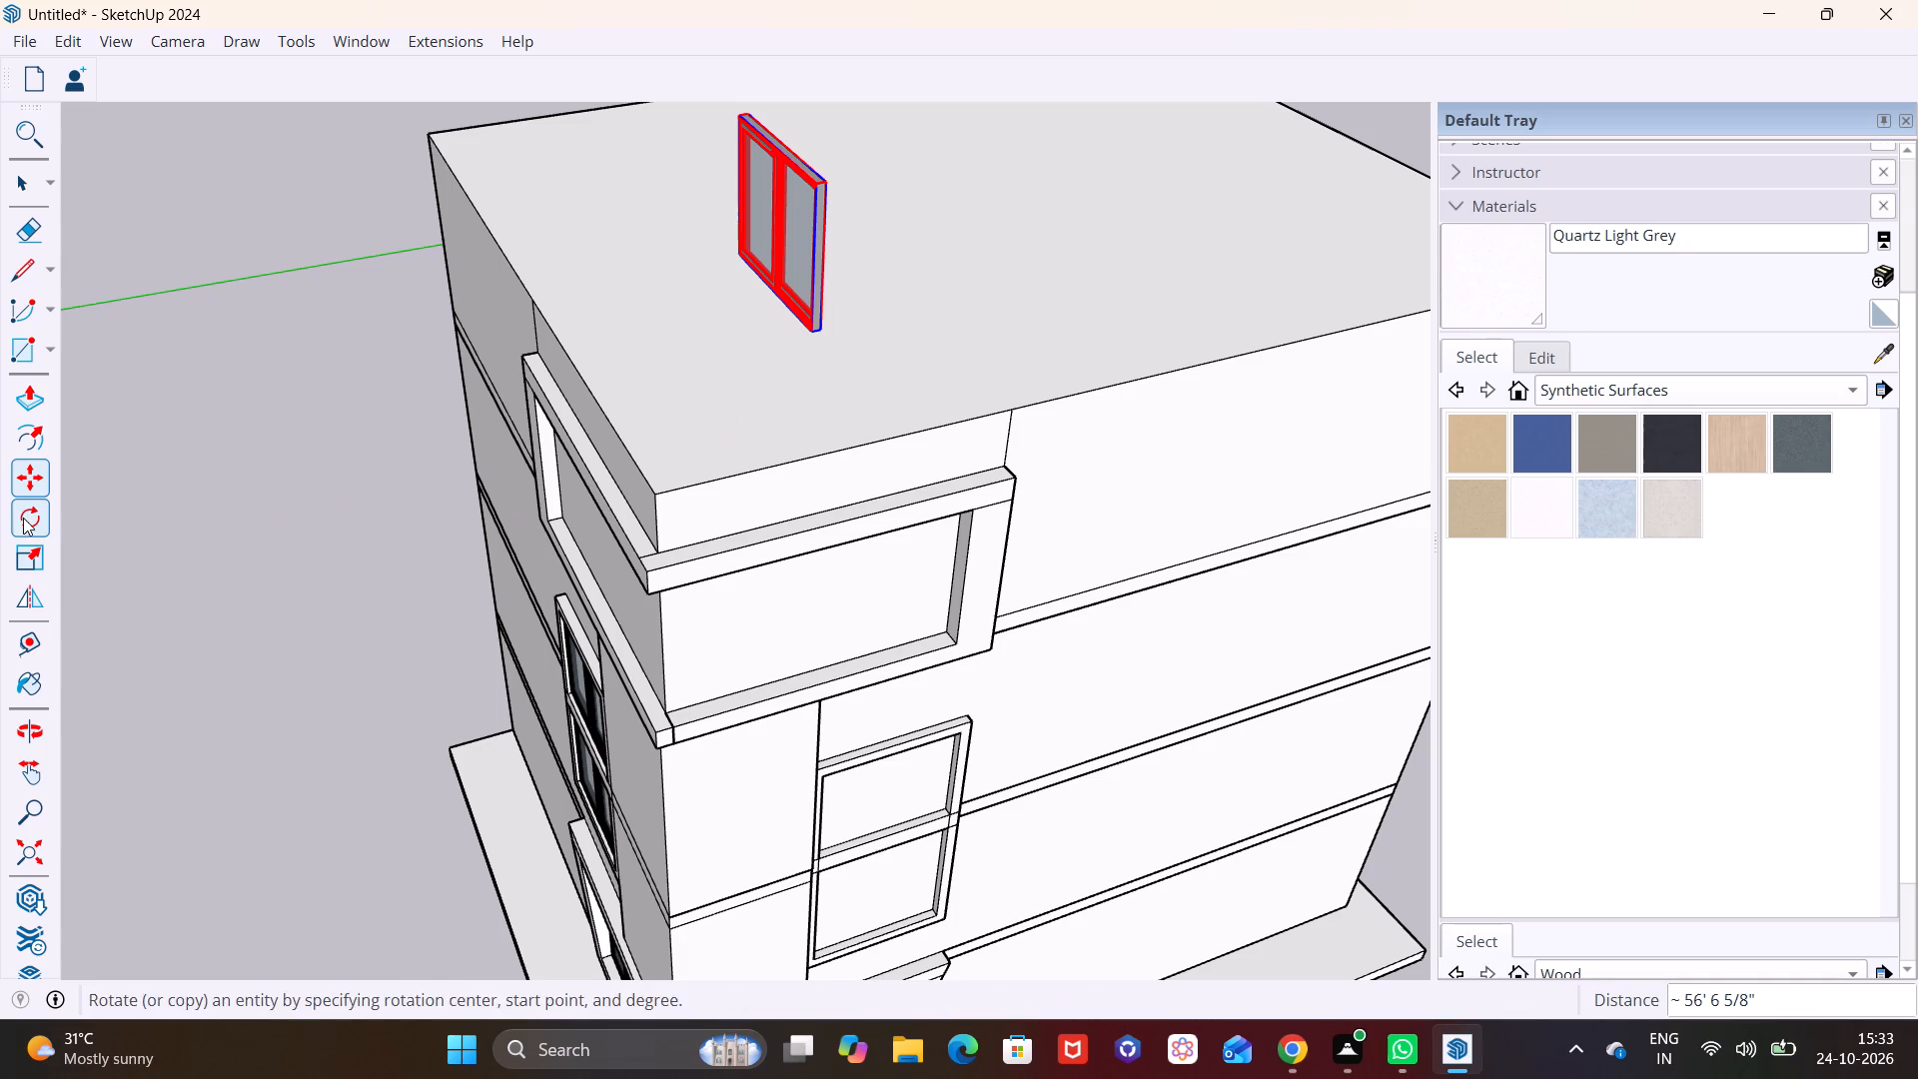
{"action": "left_click_drag", "start_coordinate": [23, 518], "coordinate": [32, 511]}
{"action": "left_click", "coordinate": [887, 215]}
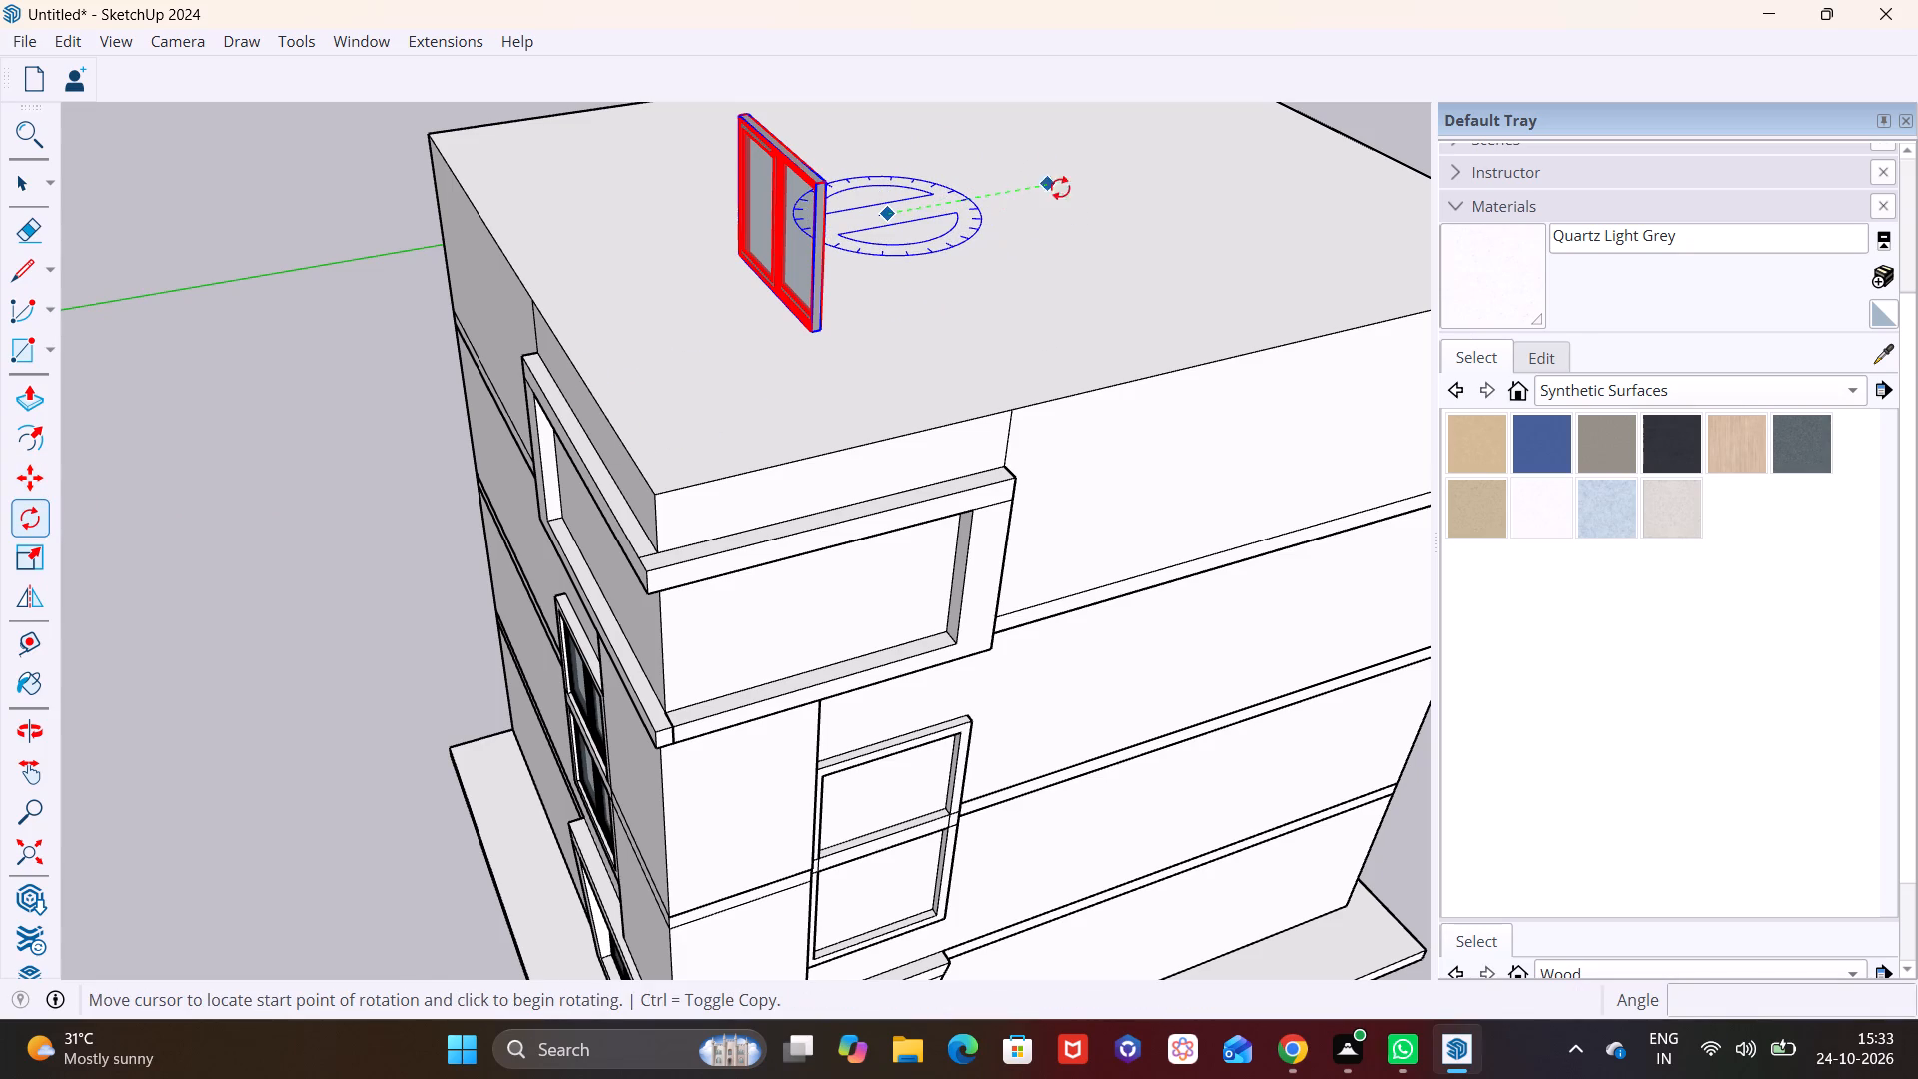
{"action": "left_click", "coordinate": [1082, 185]}
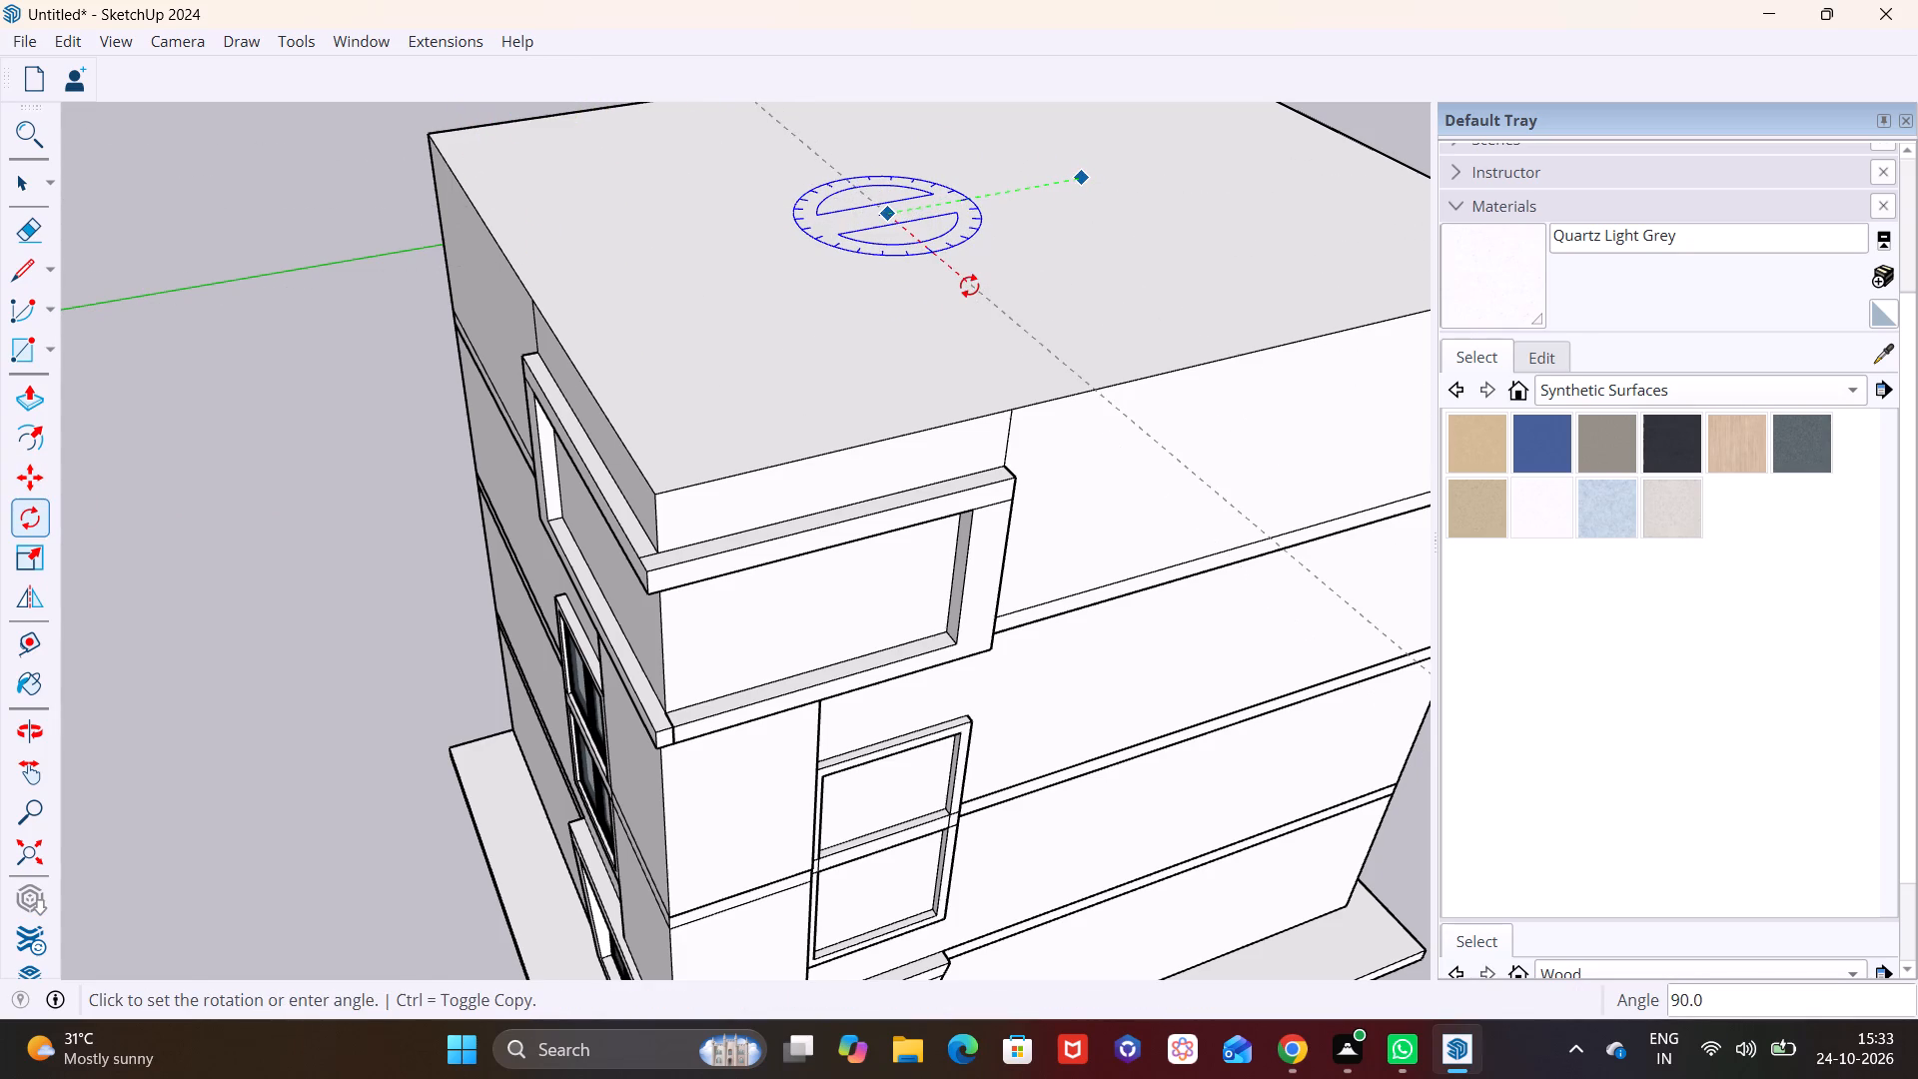
{"action": "left_click", "coordinate": [969, 286]}
Move the rotated window from the roof into the frame opening below the middle band.
{"action": "scroll", "coordinate": [924, 260], "scroll_direction": "down", "scroll_amount": 7}
{"action": "key", "text": "m"}
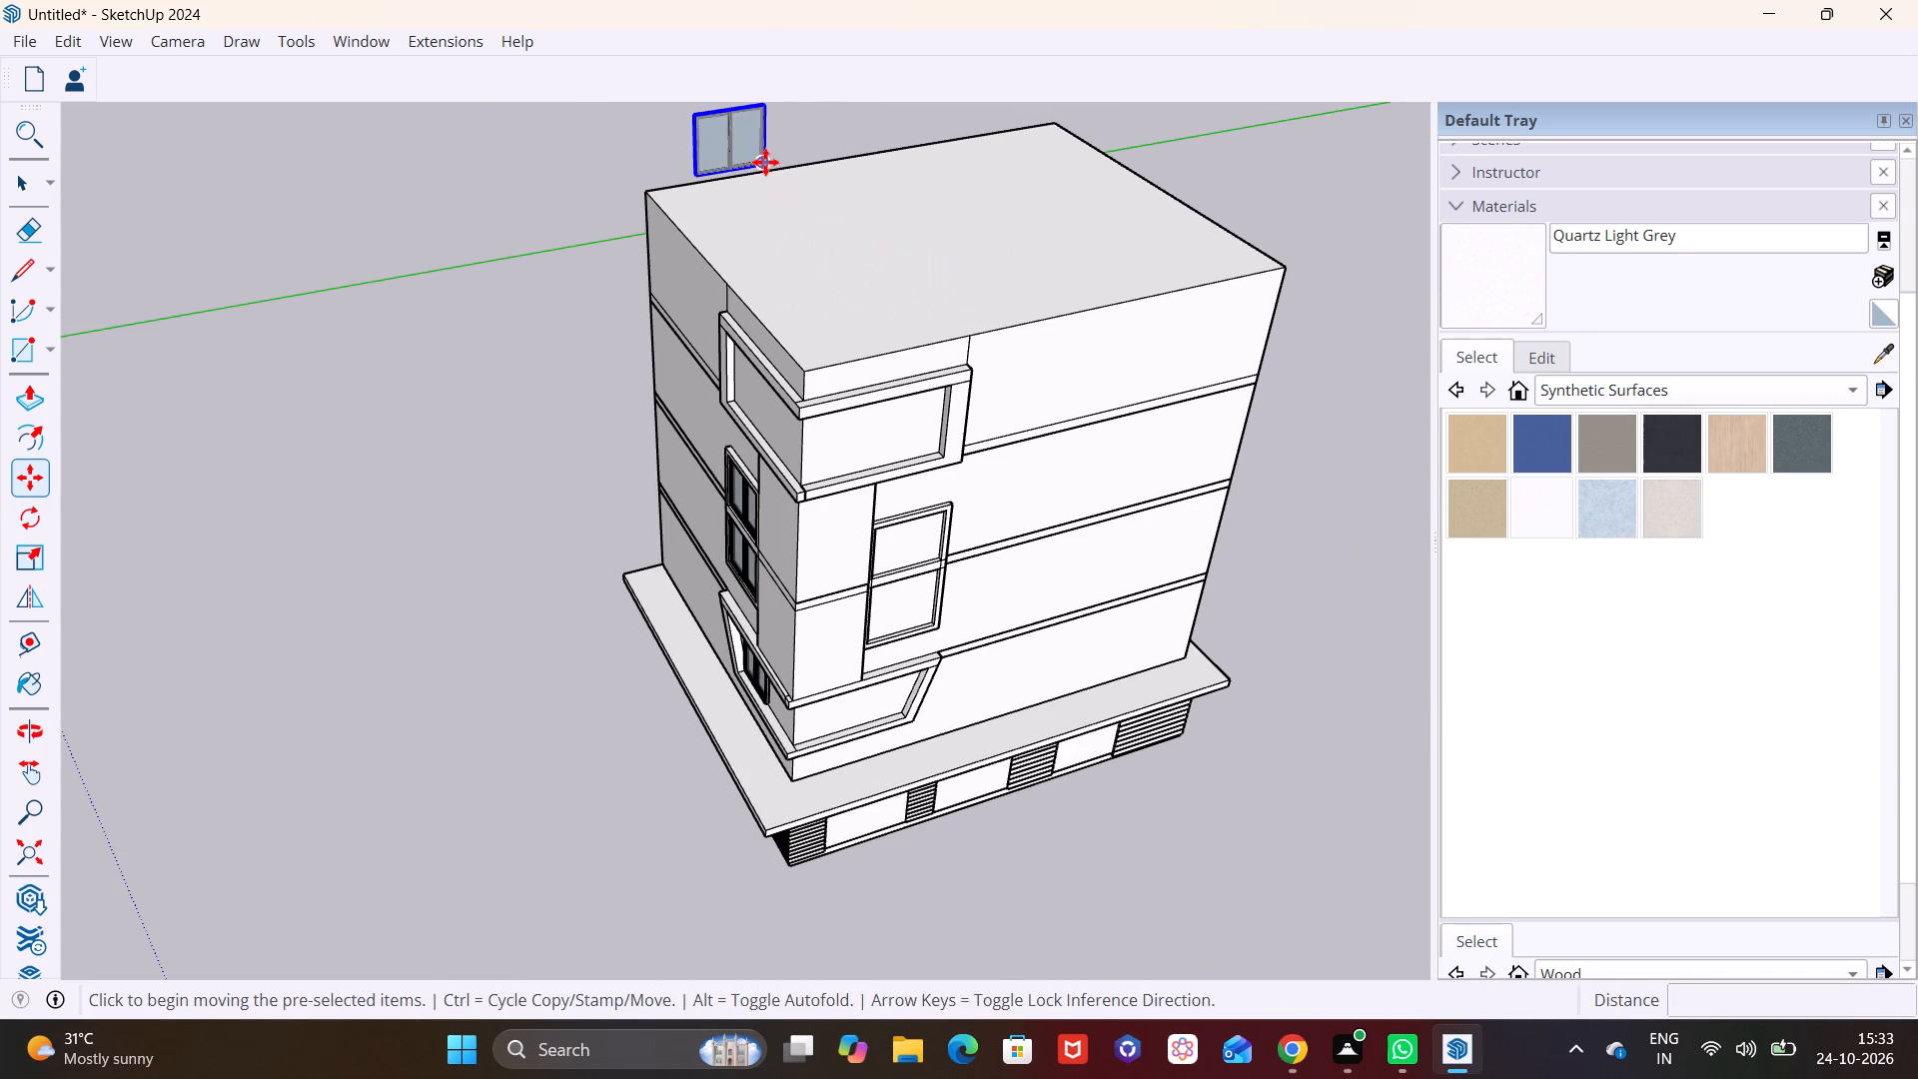
{"action": "left_click", "coordinate": [765, 162]}
{"action": "scroll", "coordinate": [936, 559], "scroll_direction": "up", "scroll_amount": 10}
{"action": "middle_click_drag", "start_coordinate": [934, 559], "coordinate": [834, 474]}
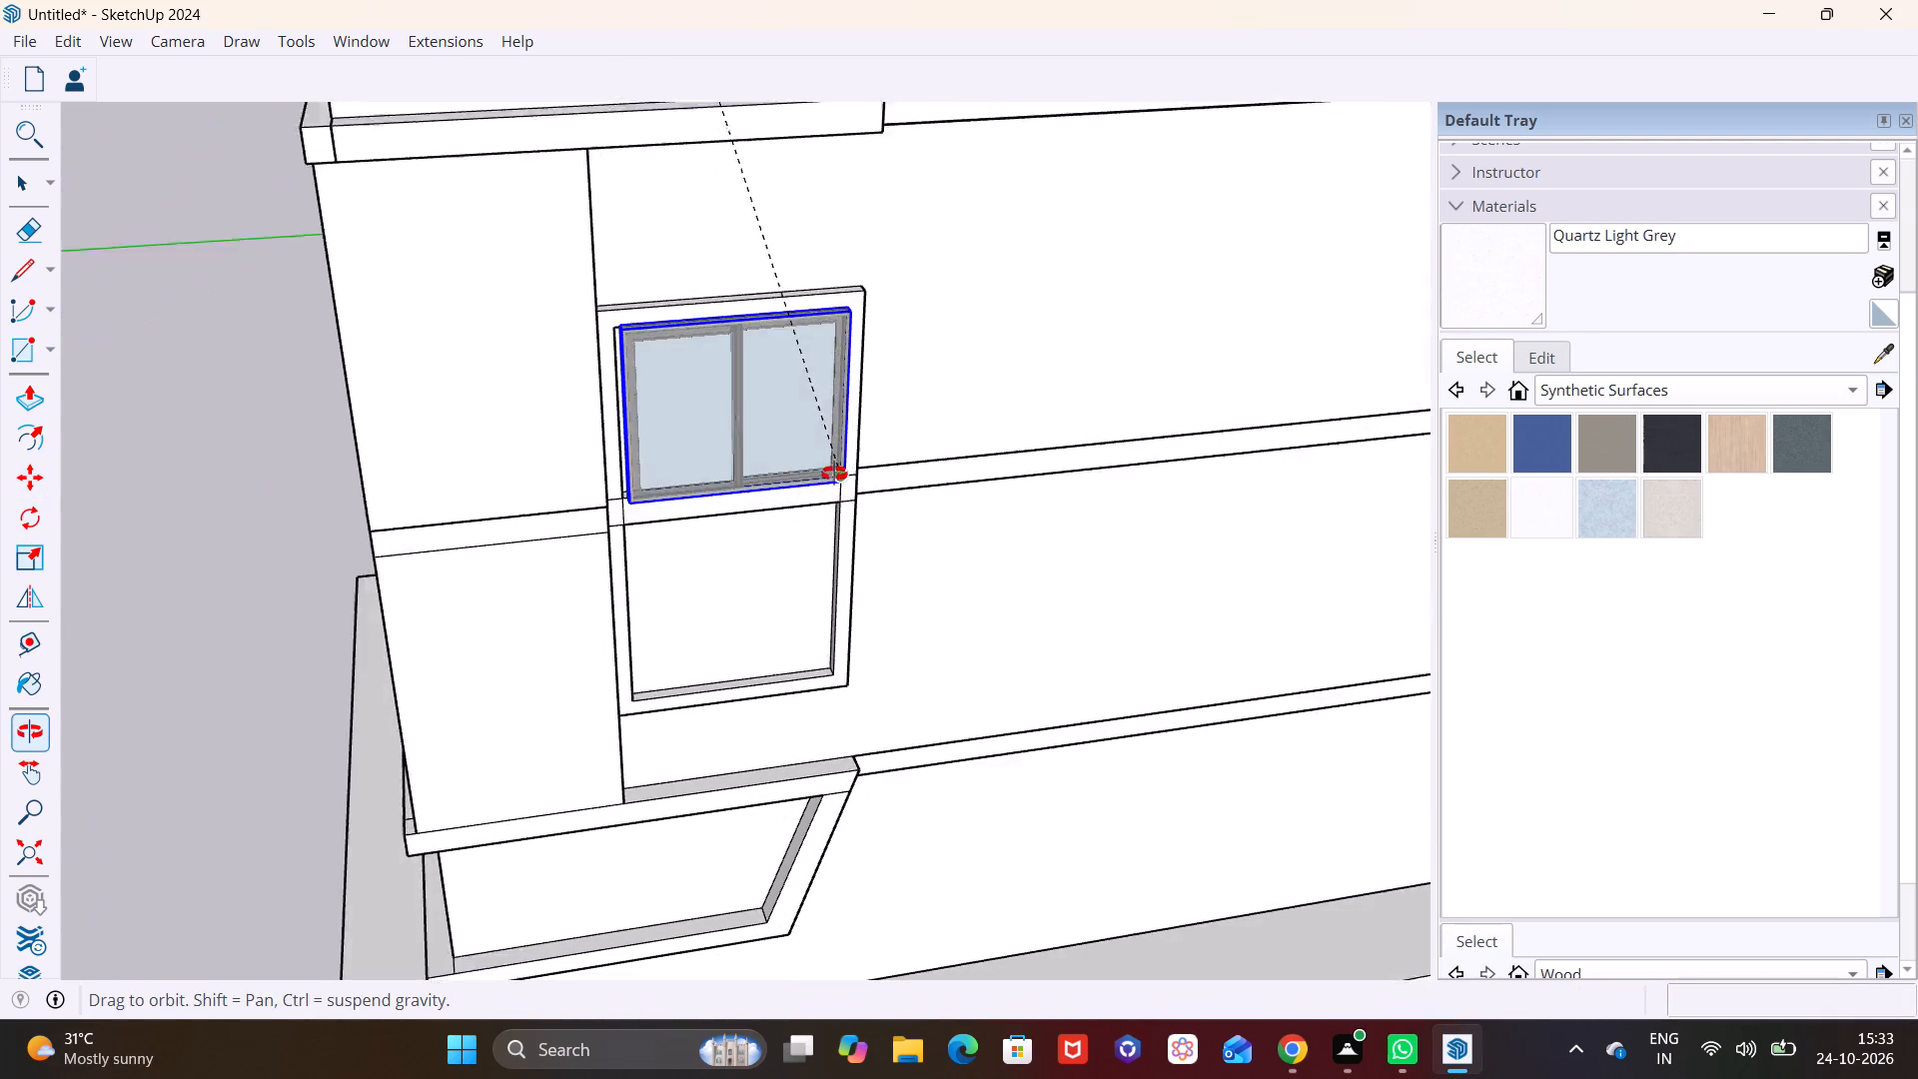
{"action": "middle_click_drag", "start_coordinate": [834, 474], "coordinate": [842, 444]}
{"action": "left_click", "coordinate": [837, 611]}
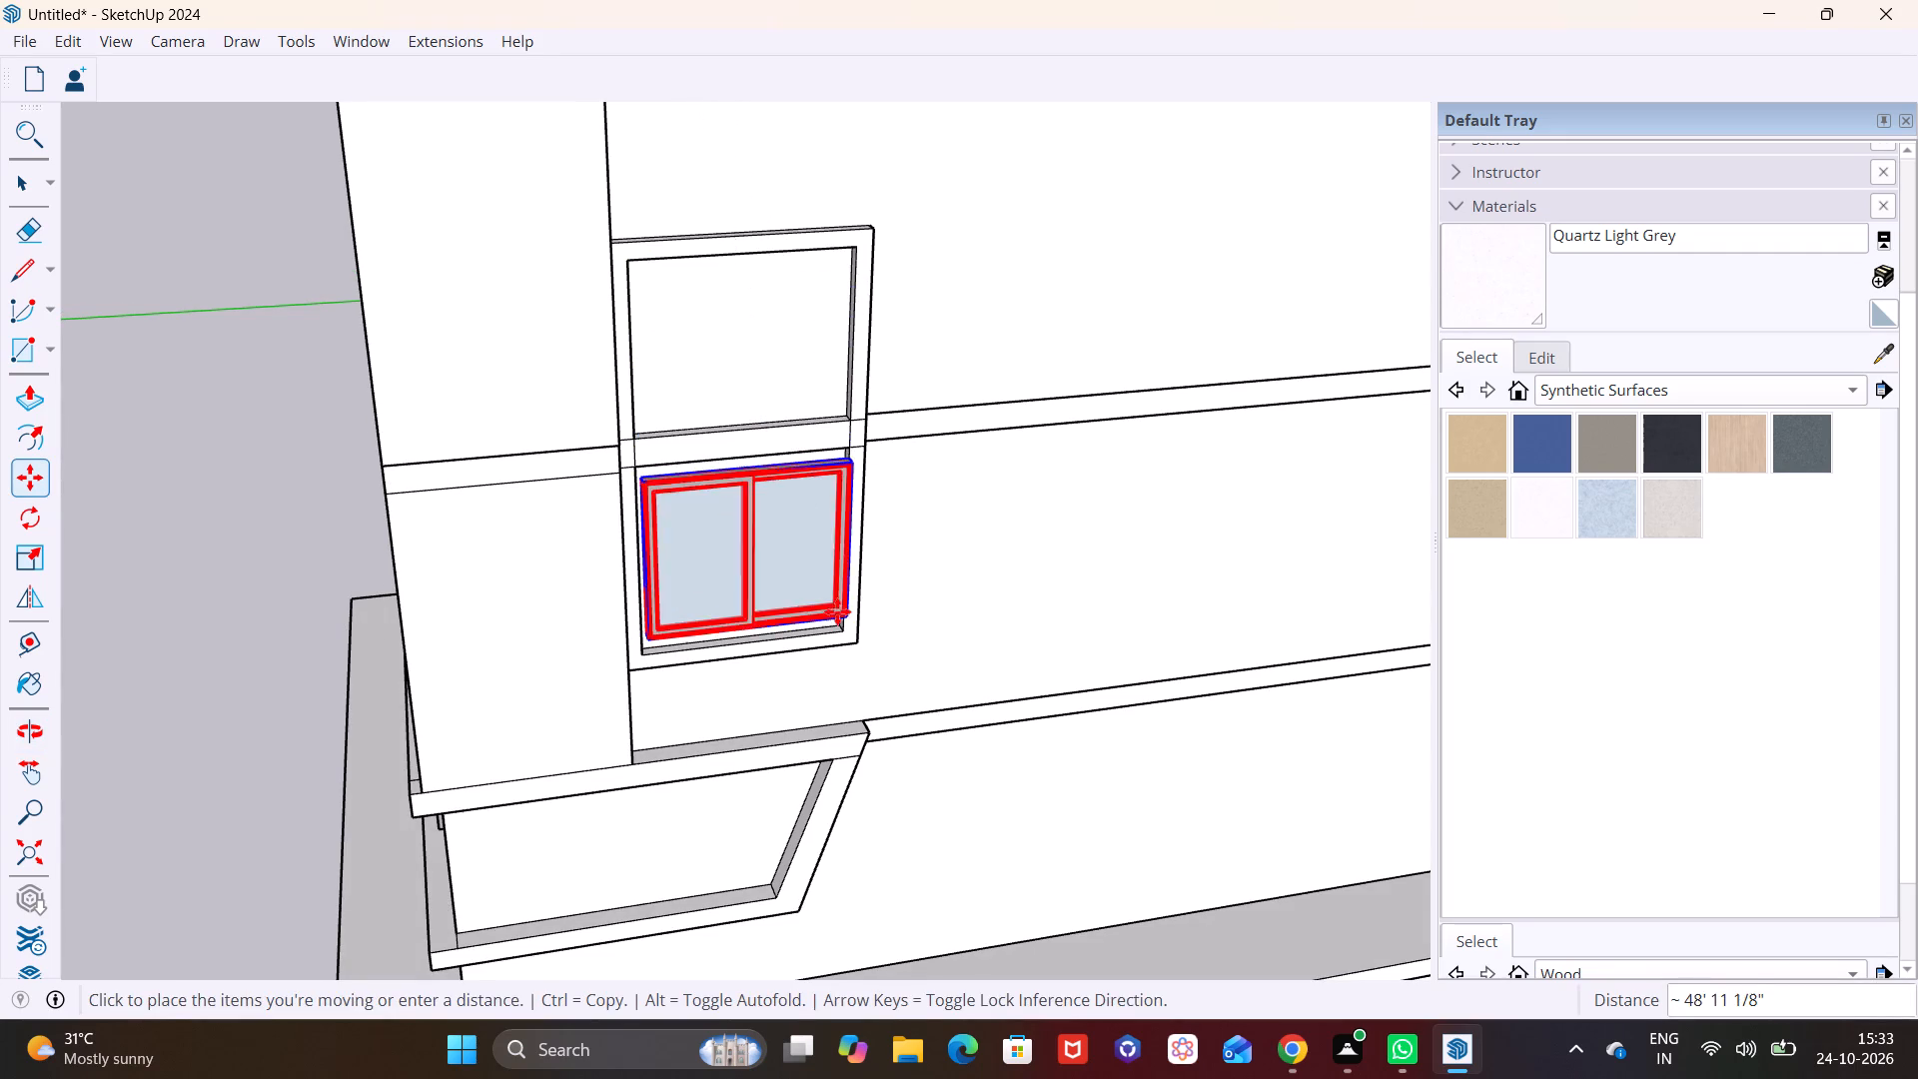
Copy that window straight up into the frame opening above the band, matching its upper corner to the opening's.
{"action": "scroll", "coordinate": [811, 530], "scroll_direction": "up", "scroll_amount": 1}
{"action": "middle_click_drag", "start_coordinate": [810, 530], "coordinate": [582, 496]}
{"action": "scroll", "coordinate": [596, 444], "scroll_direction": "up", "scroll_amount": 3}
{"action": "middle_click_drag", "start_coordinate": [523, 474], "coordinate": [963, 532], "text": "shift"}
{"action": "middle_click_drag", "start_coordinate": [976, 628], "coordinate": [790, 416]}
{"action": "scroll", "coordinate": [820, 268], "scroll_direction": "up", "scroll_amount": 1}
{"action": "middle_click_drag", "start_coordinate": [820, 267], "coordinate": [860, 620], "text": "shift"}
{"action": "scroll", "coordinate": [785, 512], "scroll_direction": "up", "scroll_amount": 3}
{"action": "left_click", "coordinate": [786, 461]}
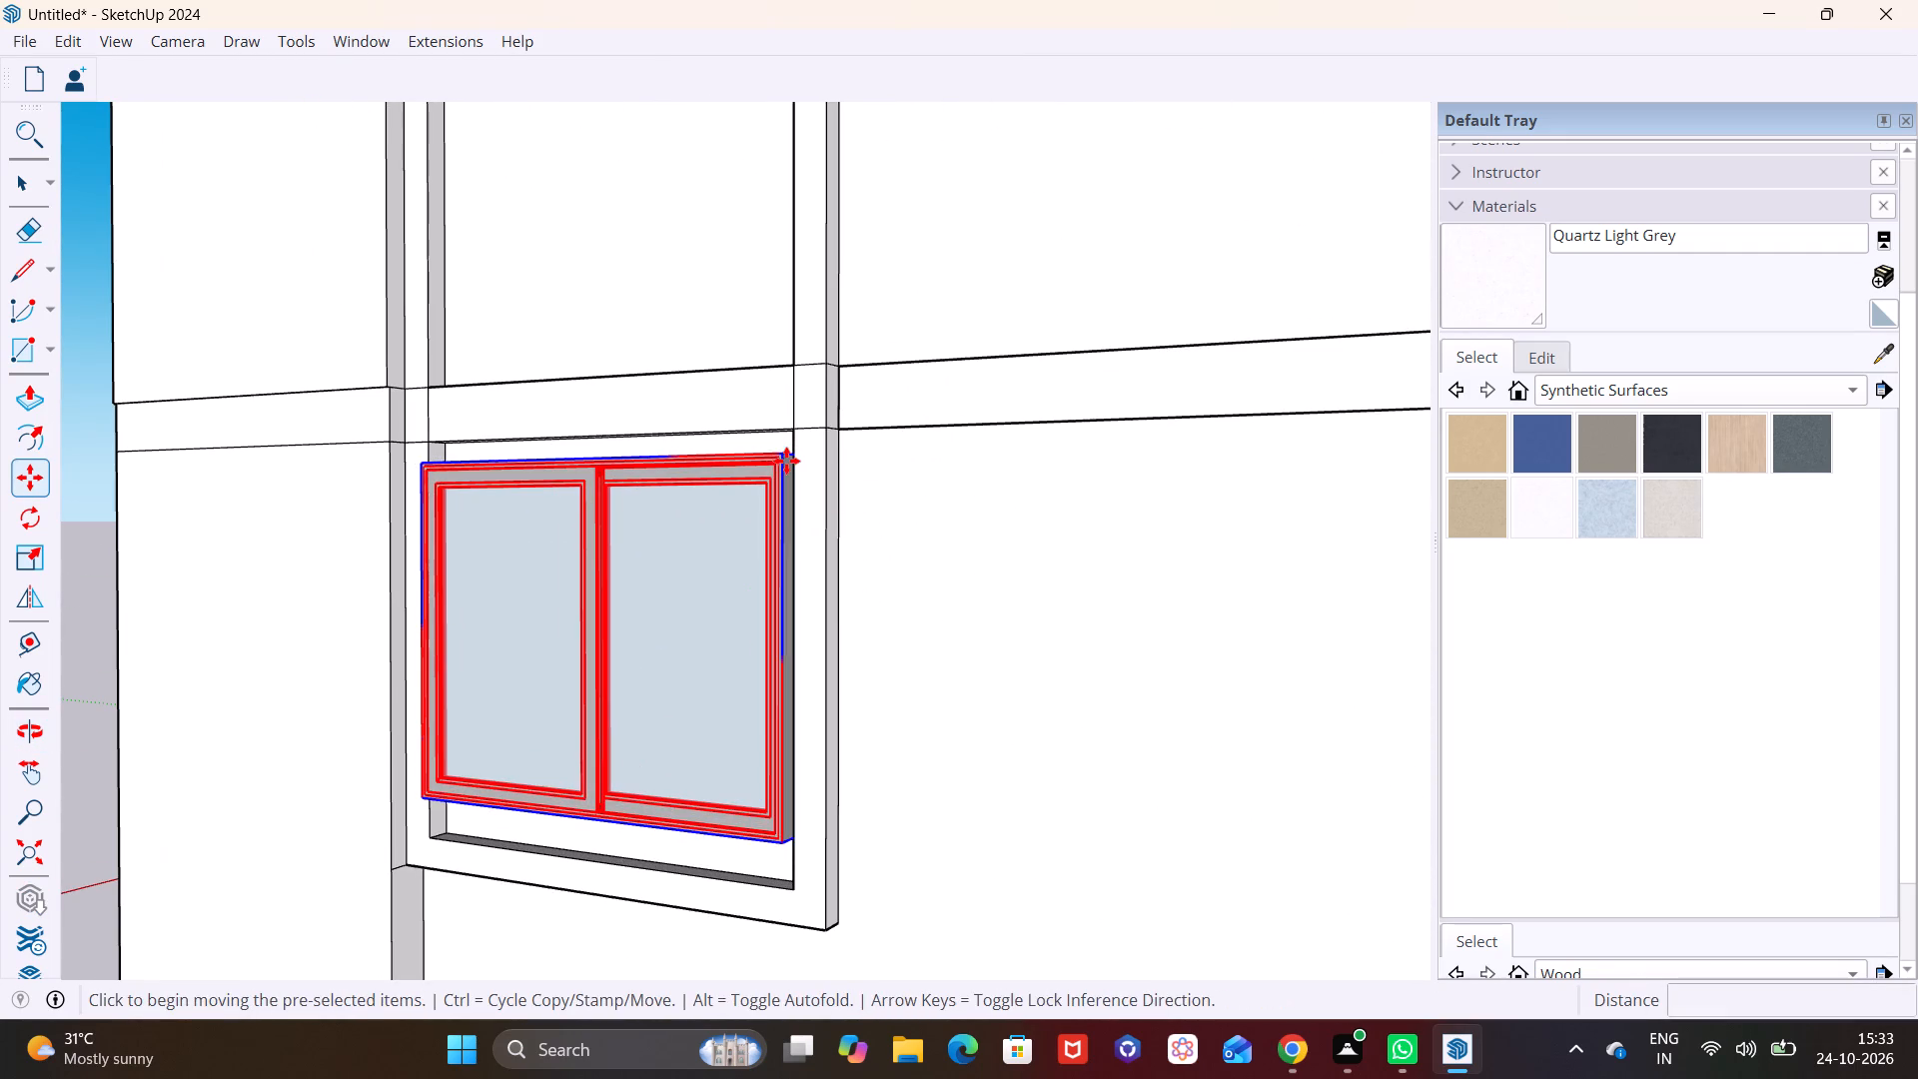
{"action": "middle_click_drag", "start_coordinate": [758, 214], "coordinate": [908, 674], "text": "shift"}
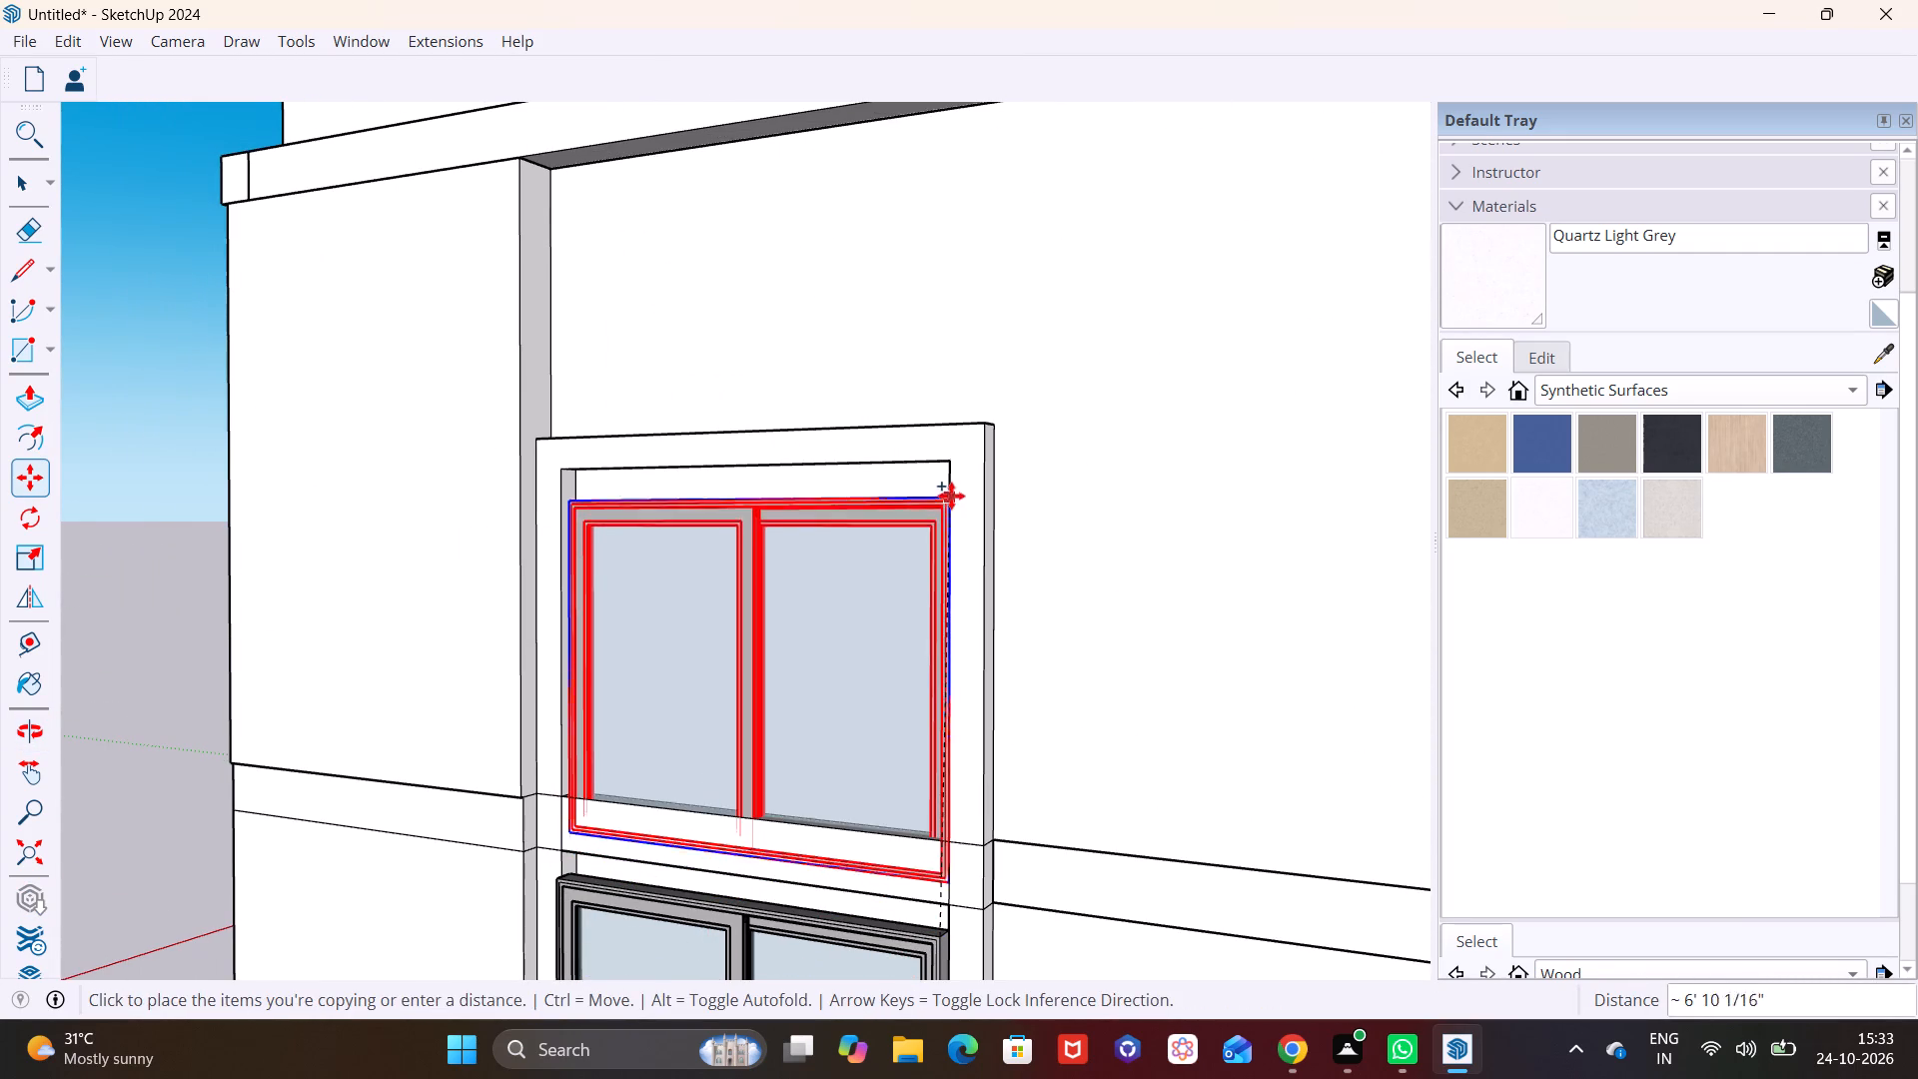
{"action": "left_click", "coordinate": [953, 469]}
Copy the window from the upper opening down into the slanted corner frame on the same facade, about 19' 10" away.
{"action": "left_click", "coordinate": [937, 463]}
{"action": "middle_click_drag", "start_coordinate": [756, 817], "coordinate": [1165, 416], "text": "shift"}
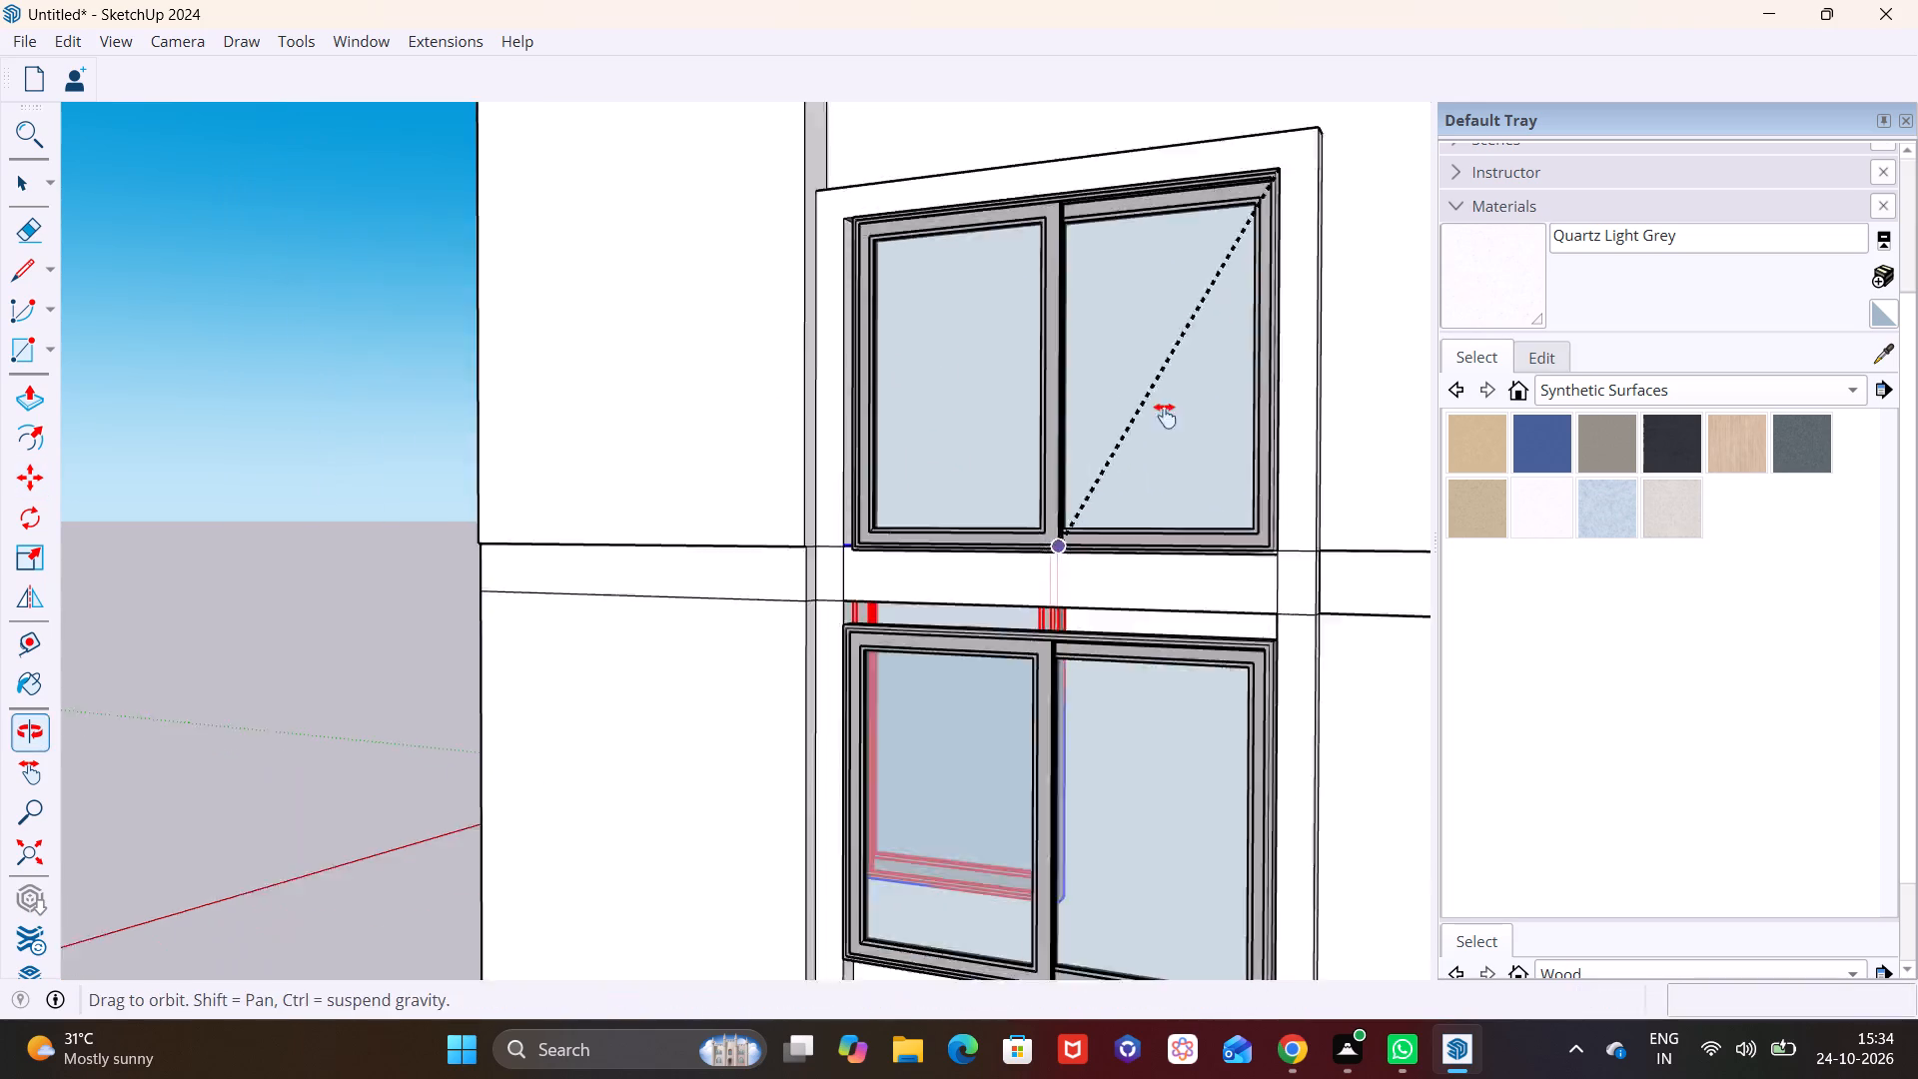
{"action": "middle_click_drag", "start_coordinate": [1165, 416], "coordinate": [1365, 153], "text": "shift"}
{"action": "scroll", "coordinate": [1306, 559], "scroll_direction": "down", "scroll_amount": 2}
{"action": "middle_click_drag", "start_coordinate": [1285, 601], "coordinate": [1251, 257], "text": "shift"}
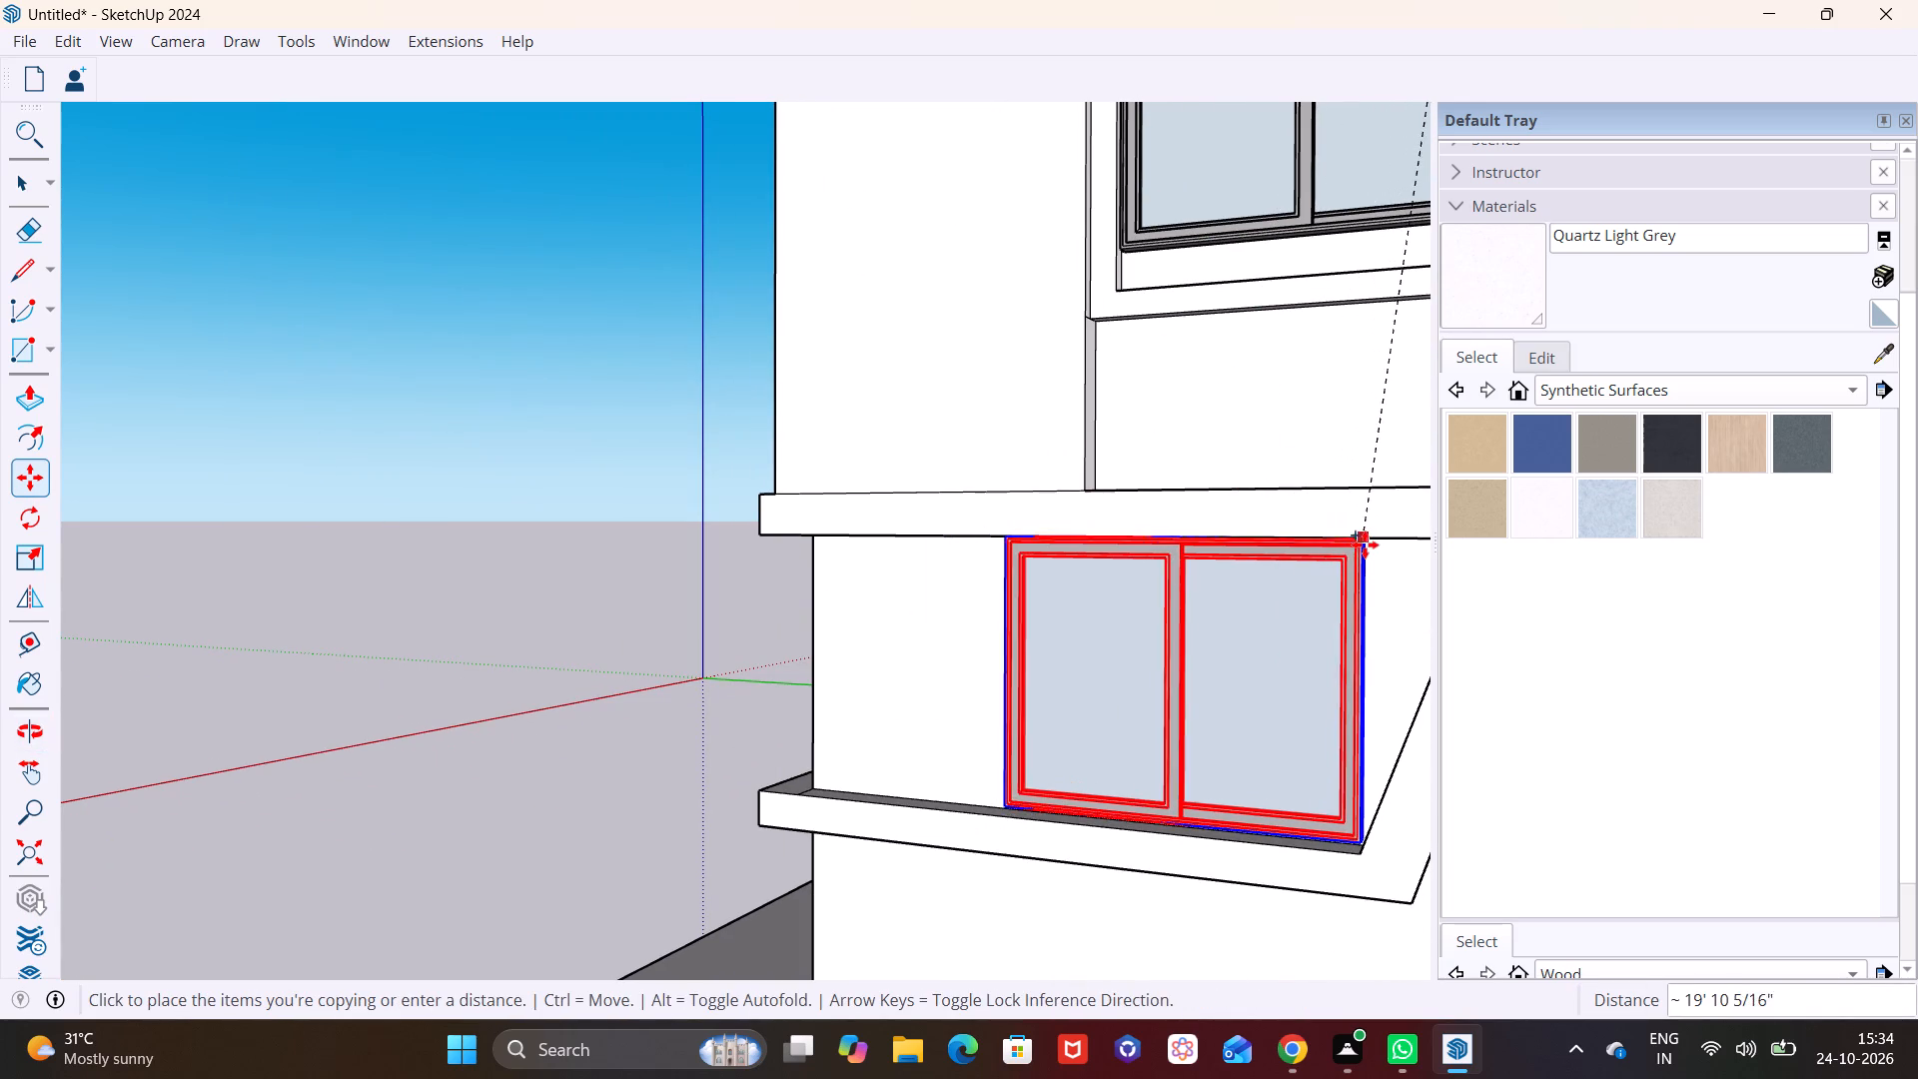
{"action": "left_click", "coordinate": [1366, 544]}
{"action": "key", "text": "space"}
{"action": "left_click", "coordinate": [931, 618]}
Move the new window in the slanted corner frame 4 1/8" back against the recessed wall.
{"action": "middle_click_drag", "start_coordinate": [1105, 599], "coordinate": [846, 532]}
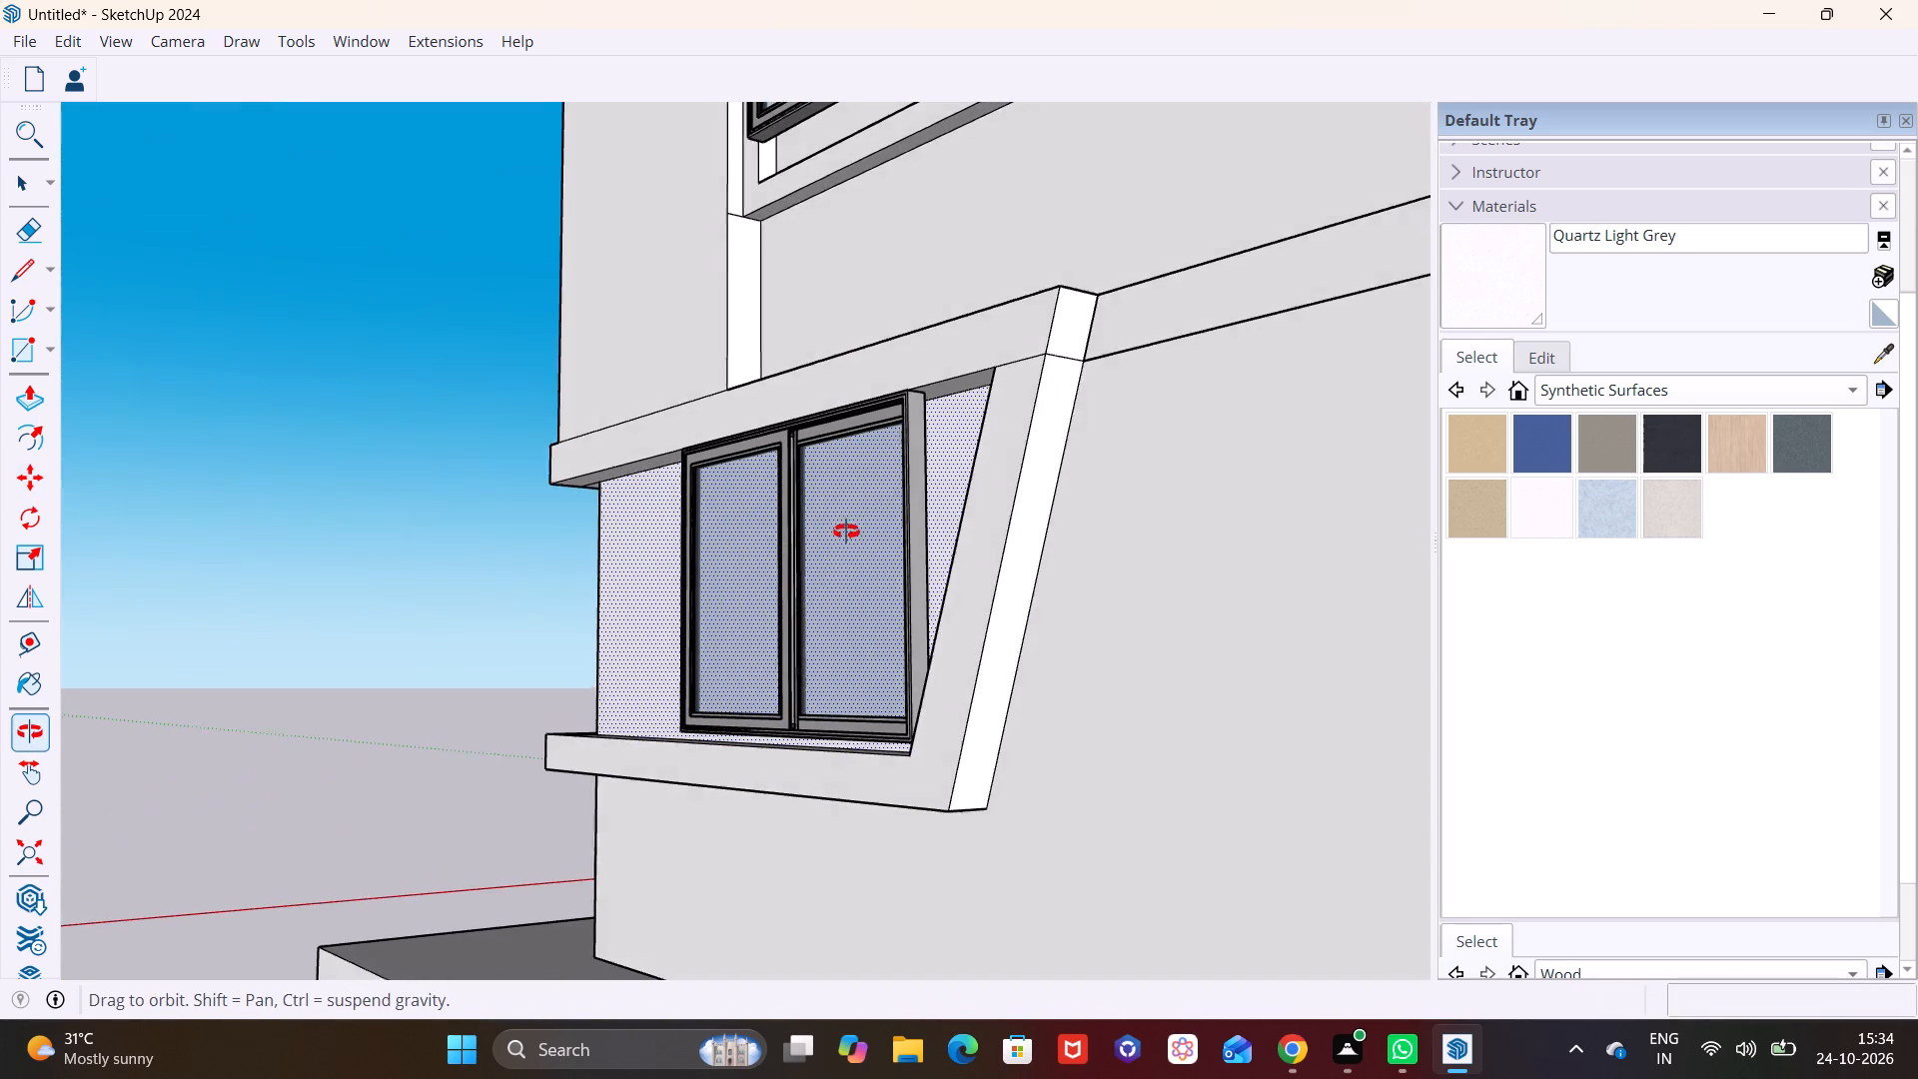
{"action": "middle_click_drag", "start_coordinate": [846, 532], "coordinate": [837, 532]}
{"action": "scroll", "coordinate": [821, 529], "scroll_direction": "up", "scroll_amount": 2}
{"action": "middle_click_drag", "start_coordinate": [794, 561], "coordinate": [1622, 597]}
{"action": "scroll", "coordinate": [990, 631], "scroll_direction": "up", "scroll_amount": 1}
{"action": "middle_click_drag", "start_coordinate": [990, 631], "coordinate": [1255, 659]}
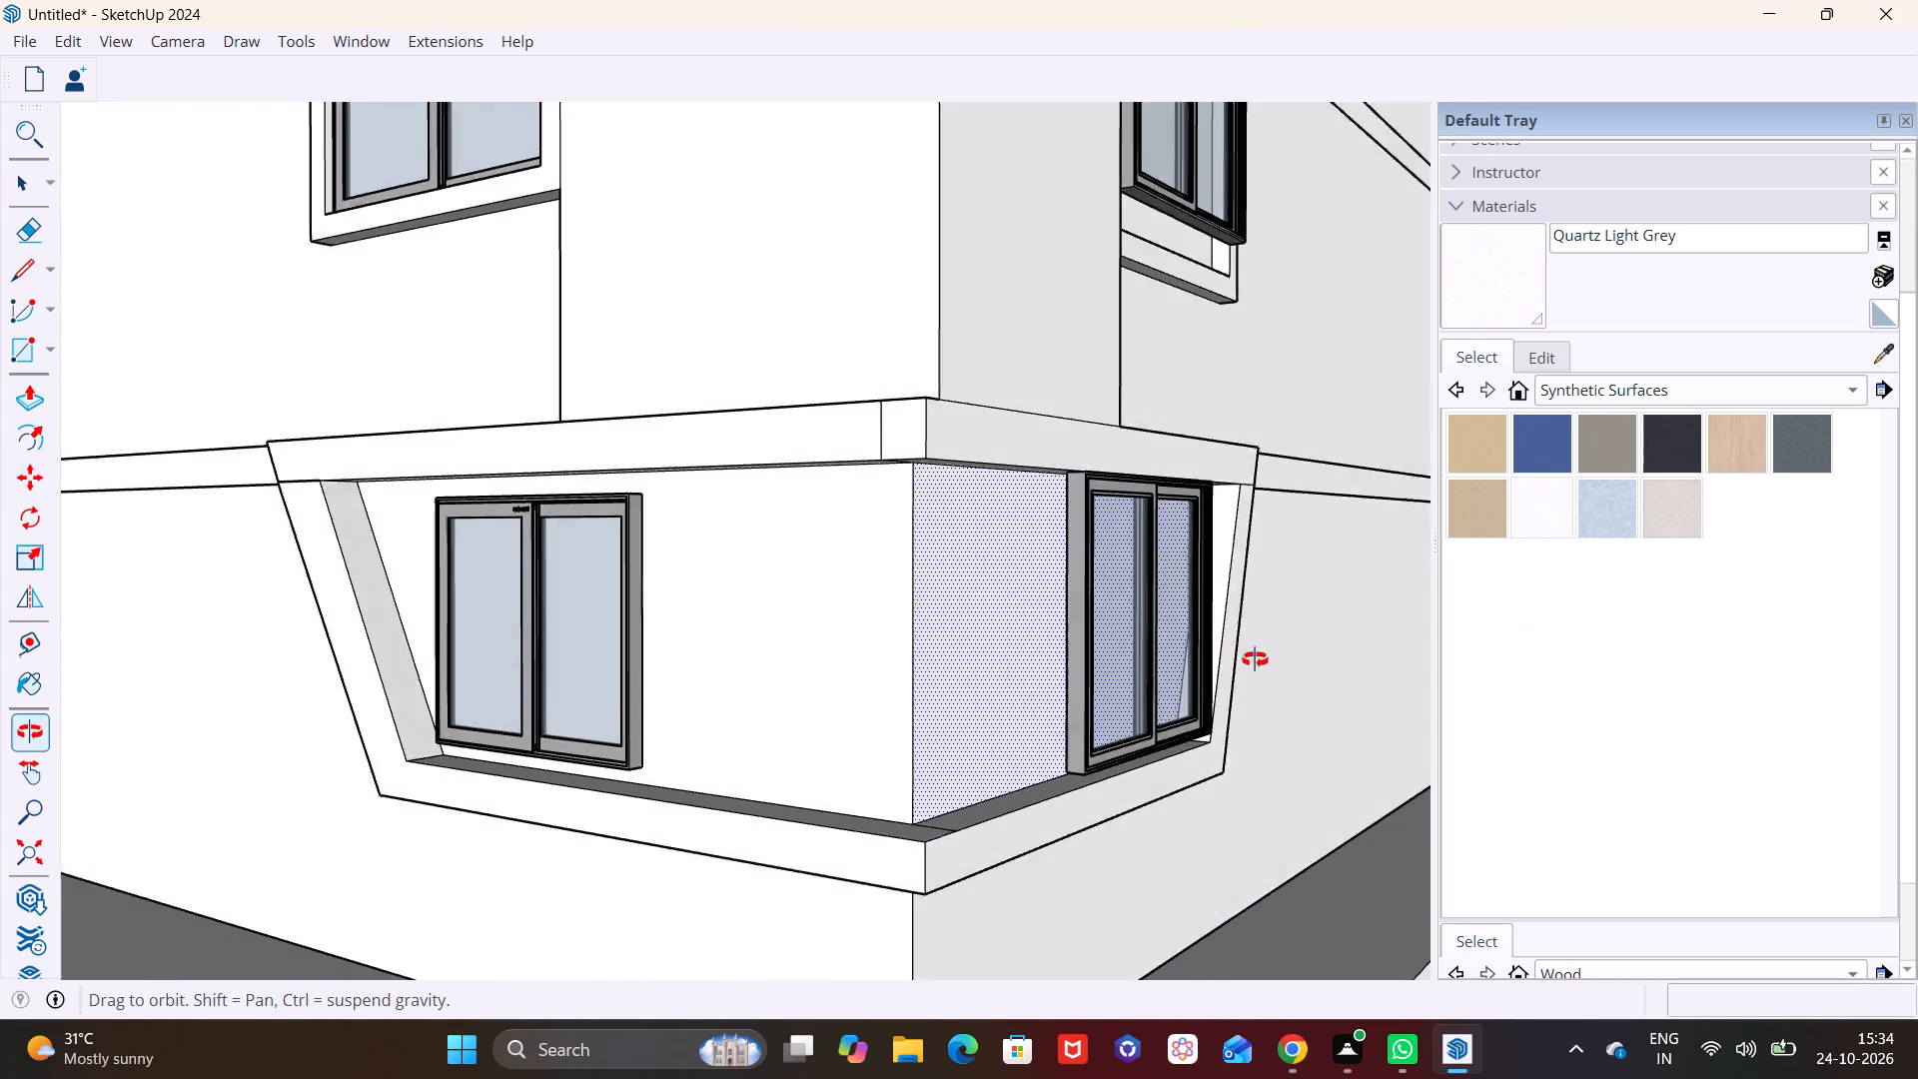
{"action": "middle_click_drag", "start_coordinate": [1255, 659], "coordinate": [1267, 658]}
{"action": "scroll", "coordinate": [1015, 732], "scroll_direction": "up", "scroll_amount": 6}
{"action": "middle_click_drag", "start_coordinate": [1129, 757], "coordinate": [1261, 765]}
{"action": "scroll", "coordinate": [1135, 771], "scroll_direction": "up", "scroll_amount": 2}
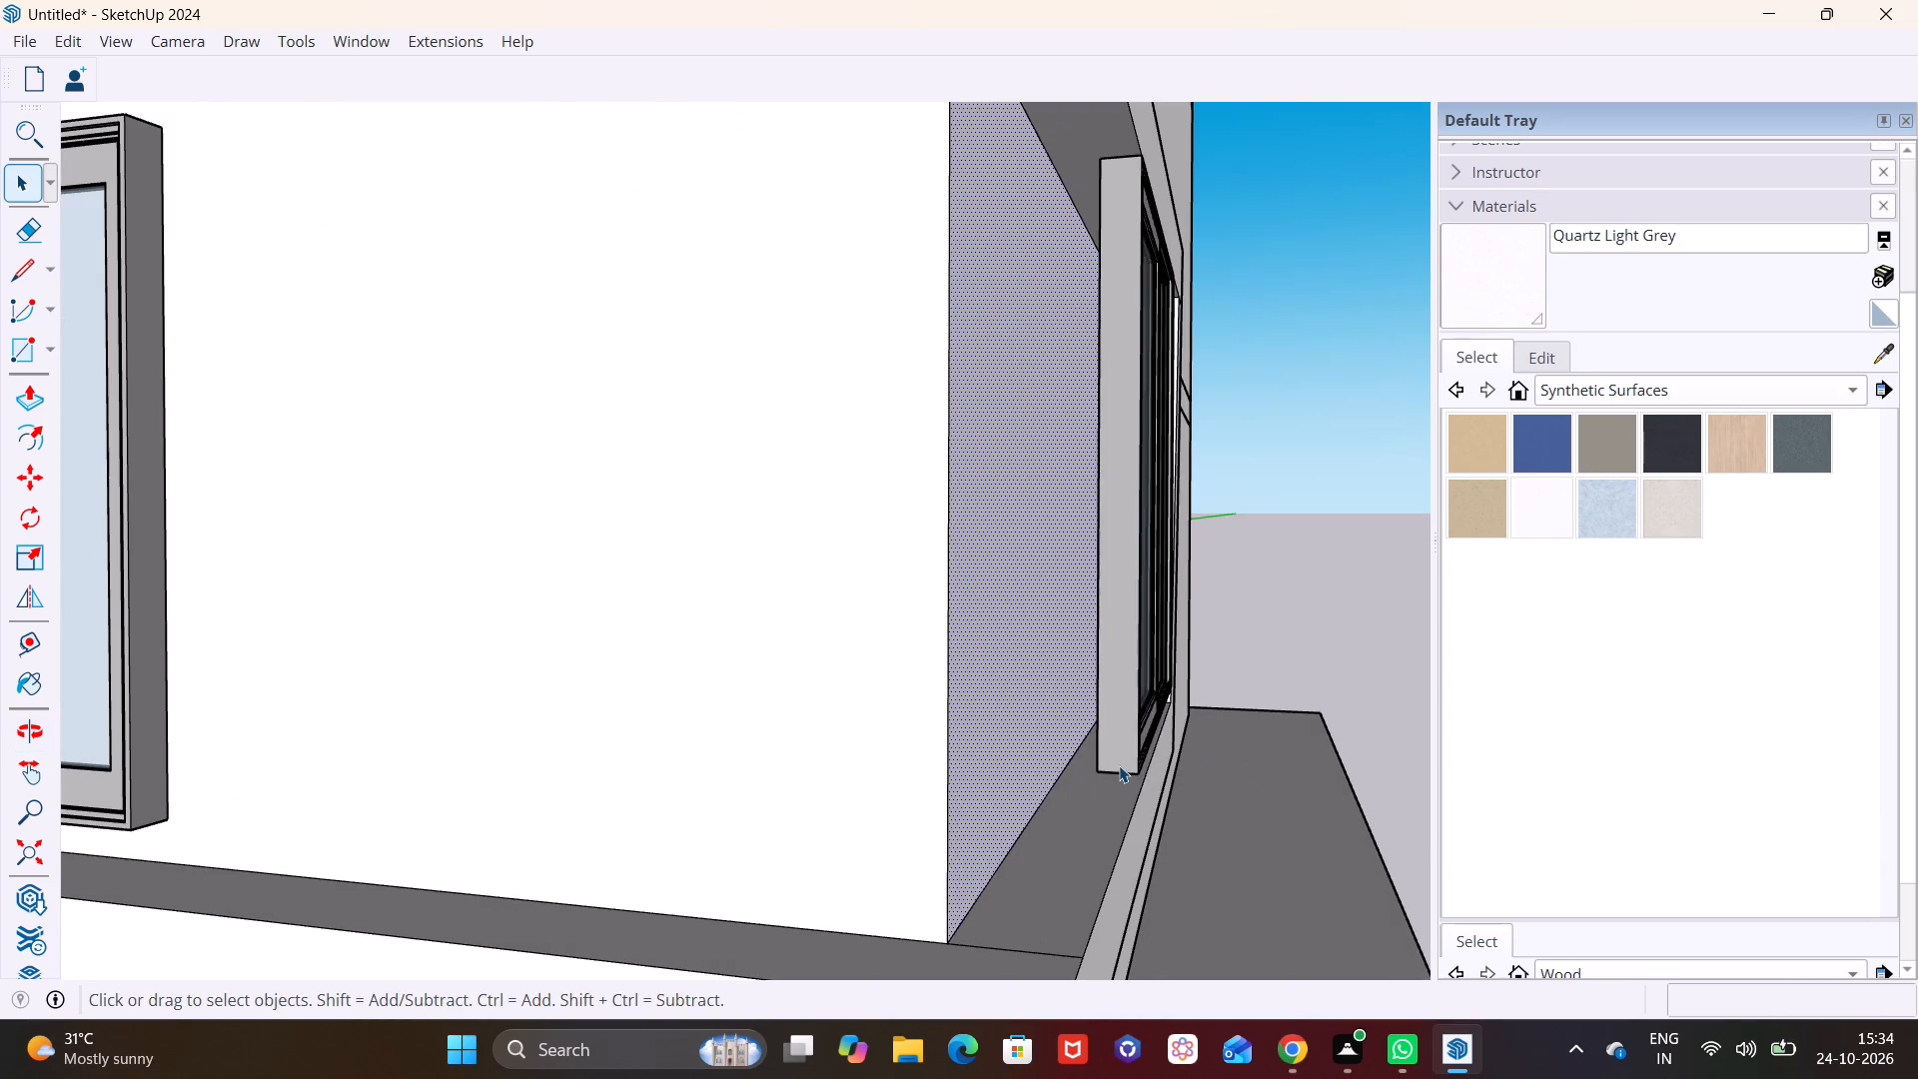
{"action": "left_click", "coordinate": [1119, 762]}
{"action": "key", "text": "m"}
{"action": "left_click", "coordinate": [1101, 775]}
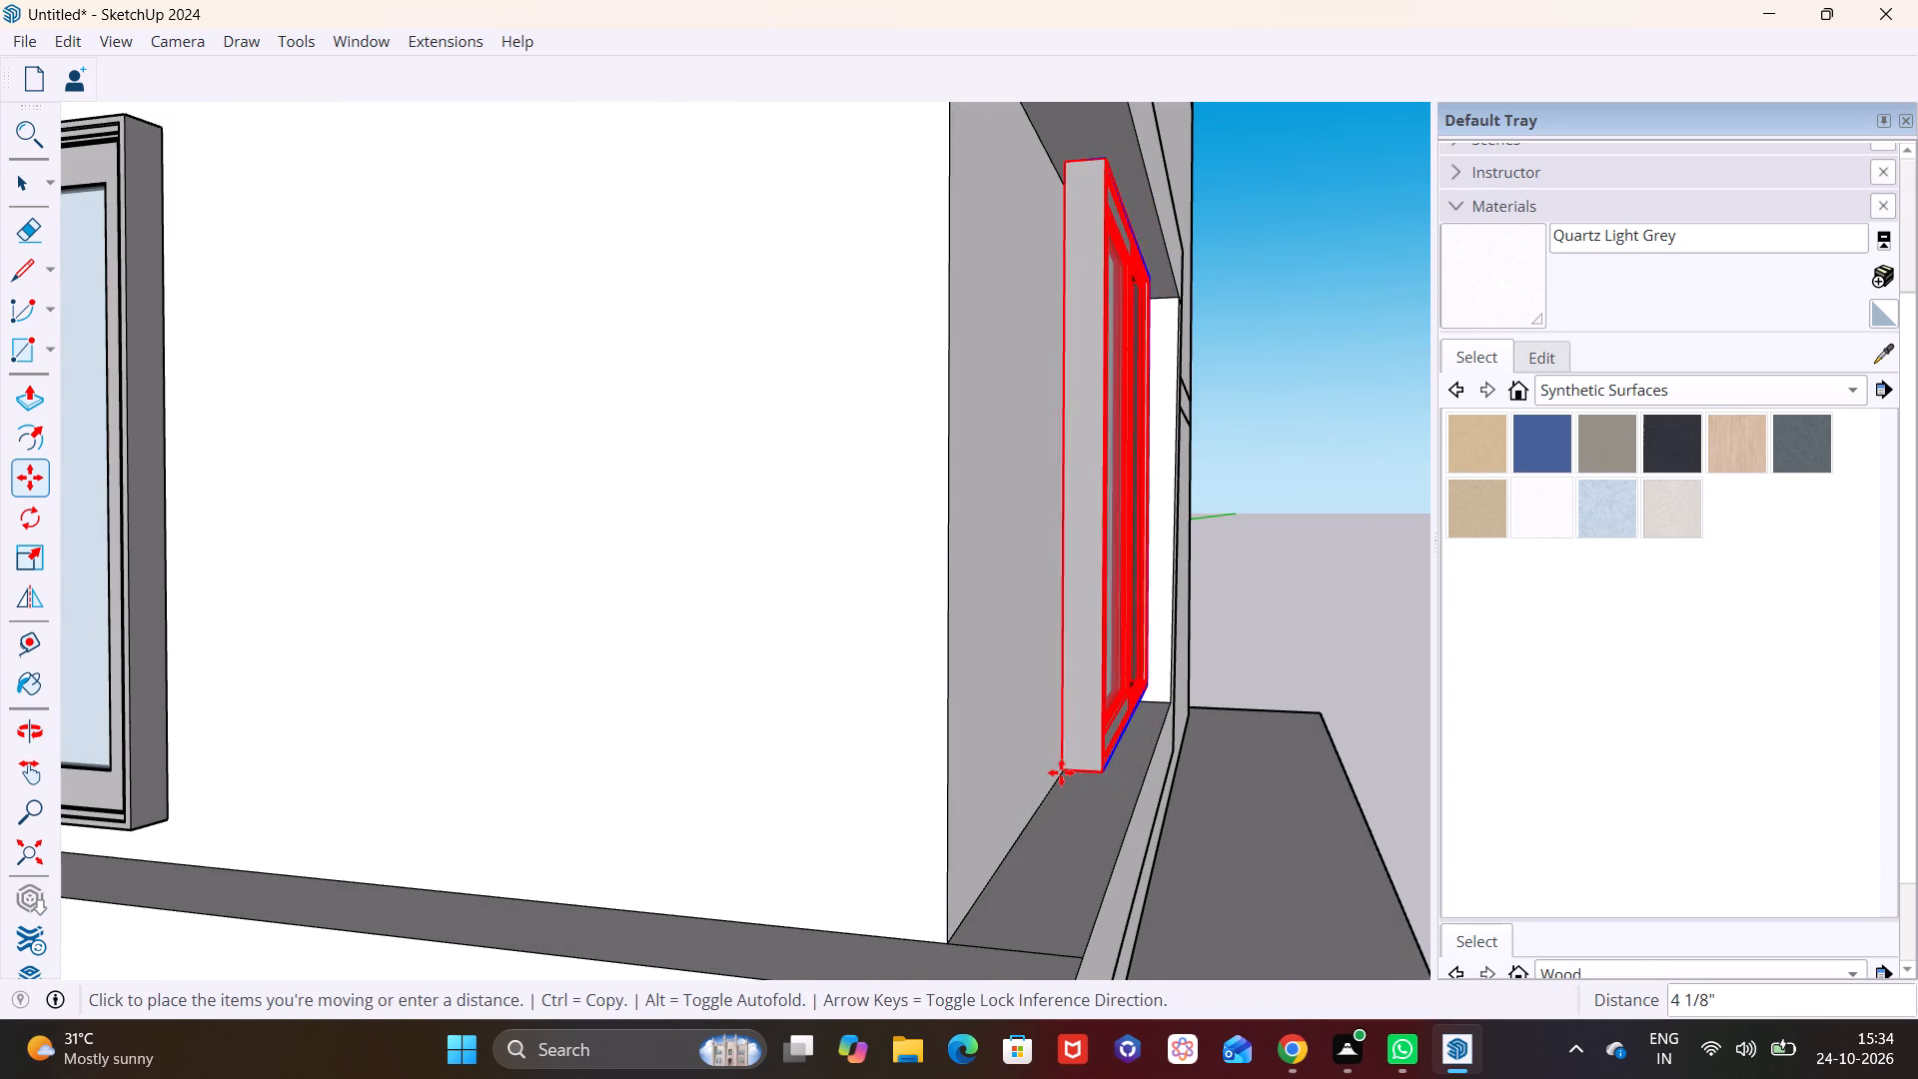
{"action": "left_click", "coordinate": [1059, 772]}
{"action": "key", "text": "space"}
{"action": "left_click", "coordinate": [1219, 810]}
Scale the window below the middle band 1.07 in blue up to the band, and widen it to the frame's side edge.
{"action": "middle_click_drag", "start_coordinate": [1217, 771], "coordinate": [853, 830]}
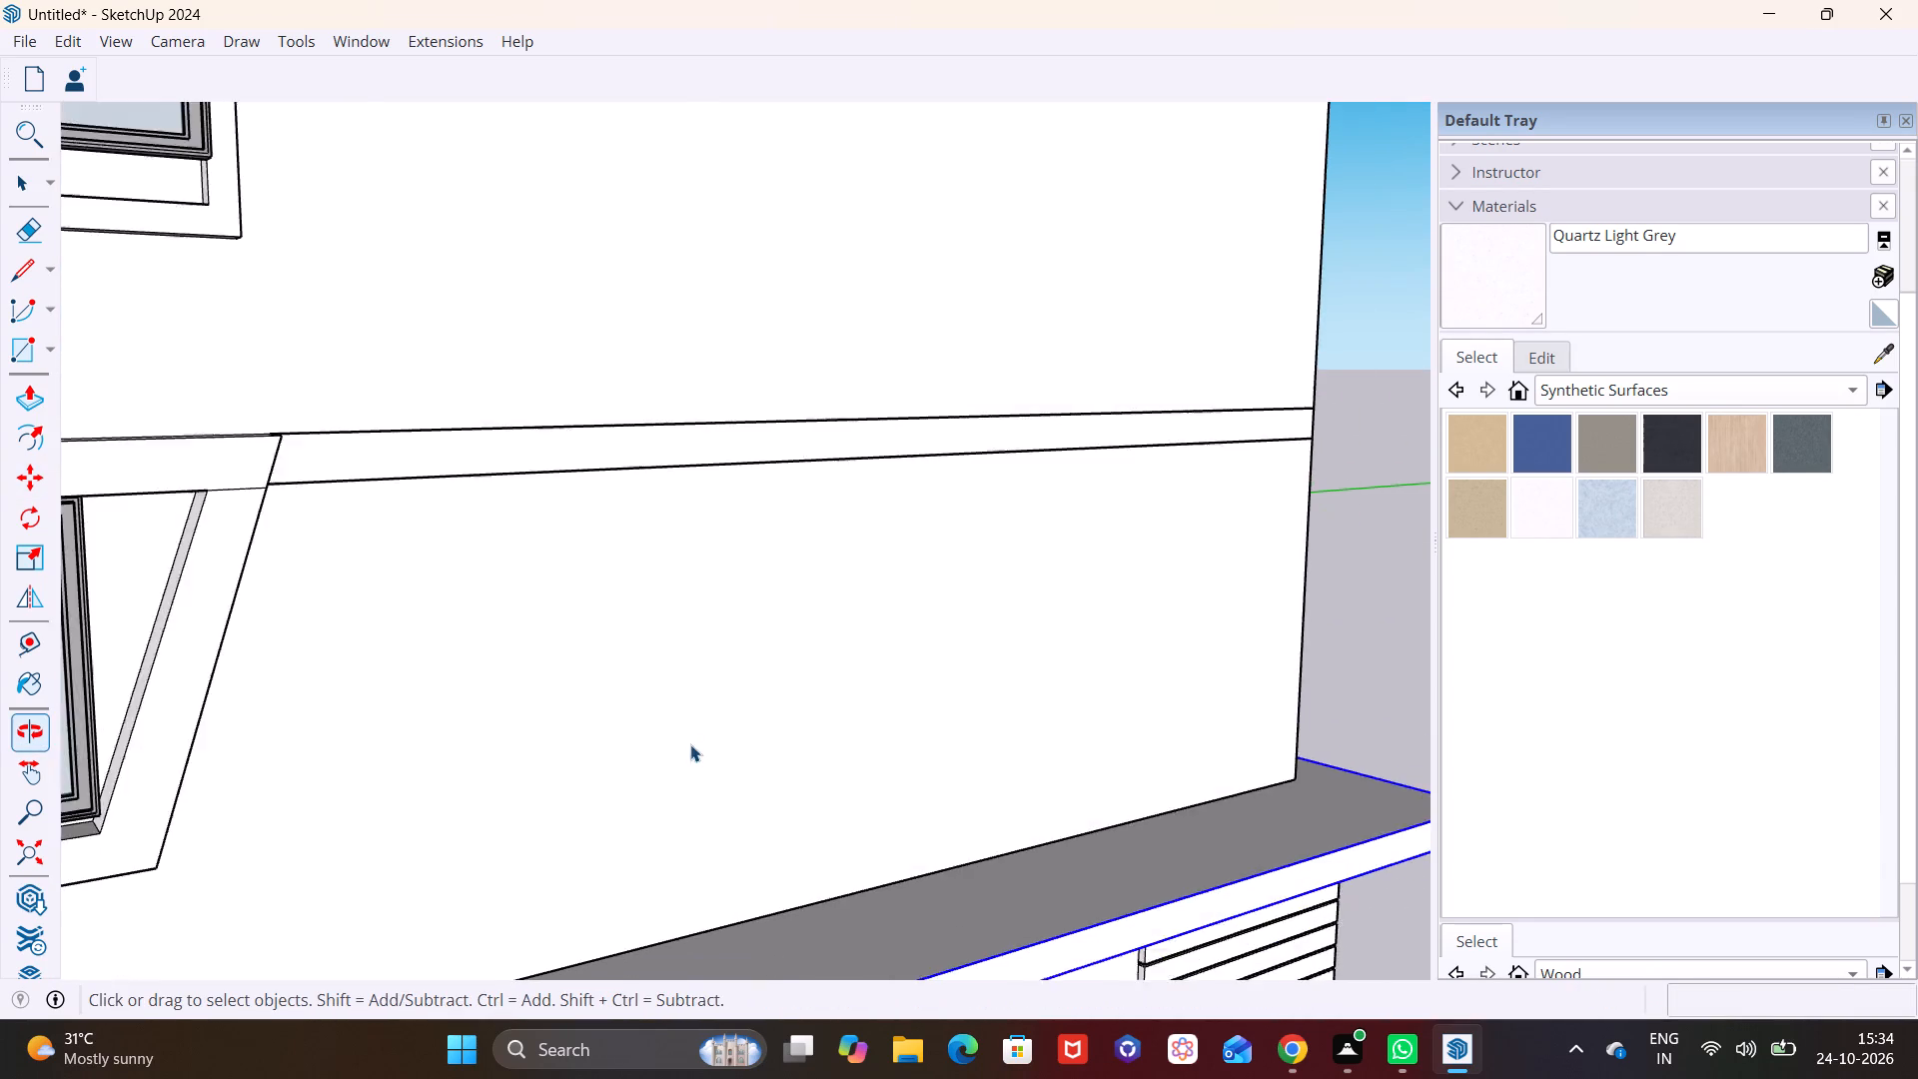
{"action": "scroll", "coordinate": [529, 680], "scroll_direction": "up", "scroll_amount": 7}
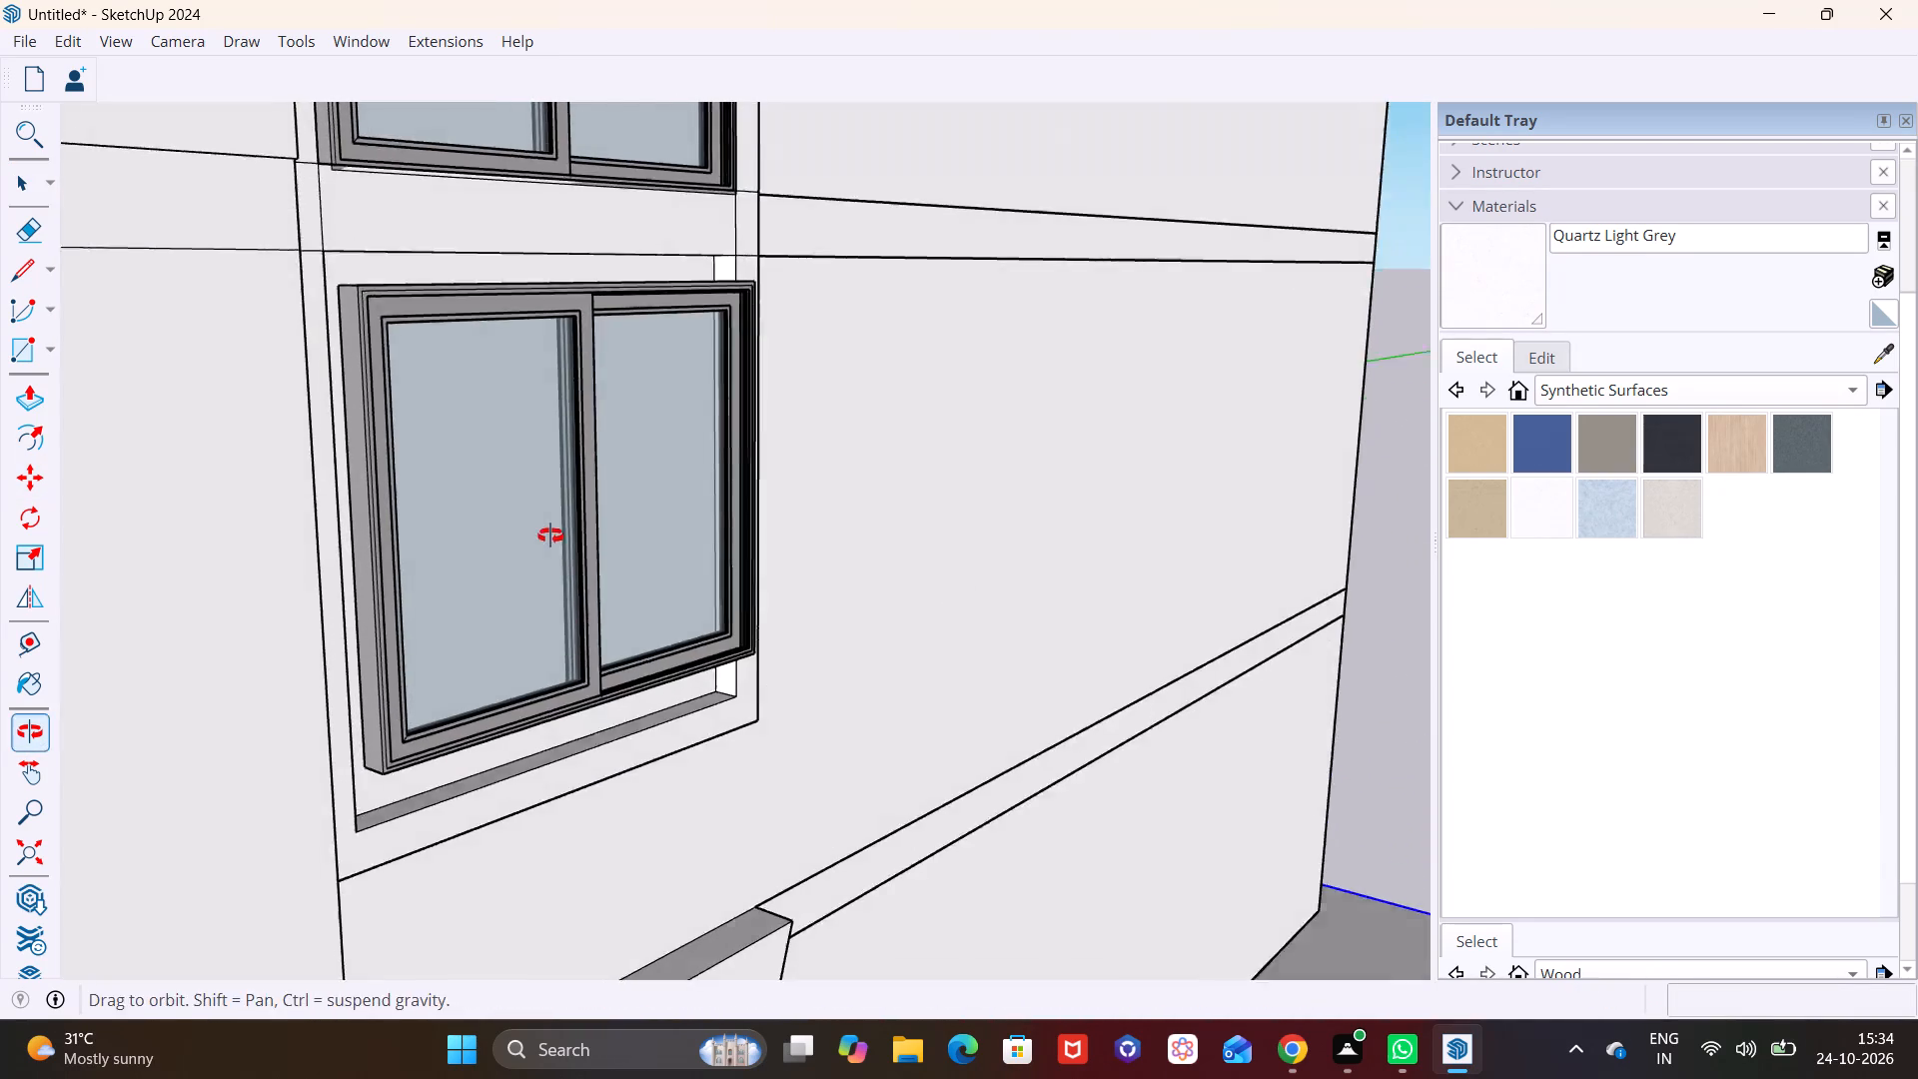
{"action": "middle_click_drag", "start_coordinate": [568, 707], "coordinate": [383, 487]}
{"action": "scroll", "coordinate": [461, 612], "scroll_direction": "up", "scroll_amount": 5}
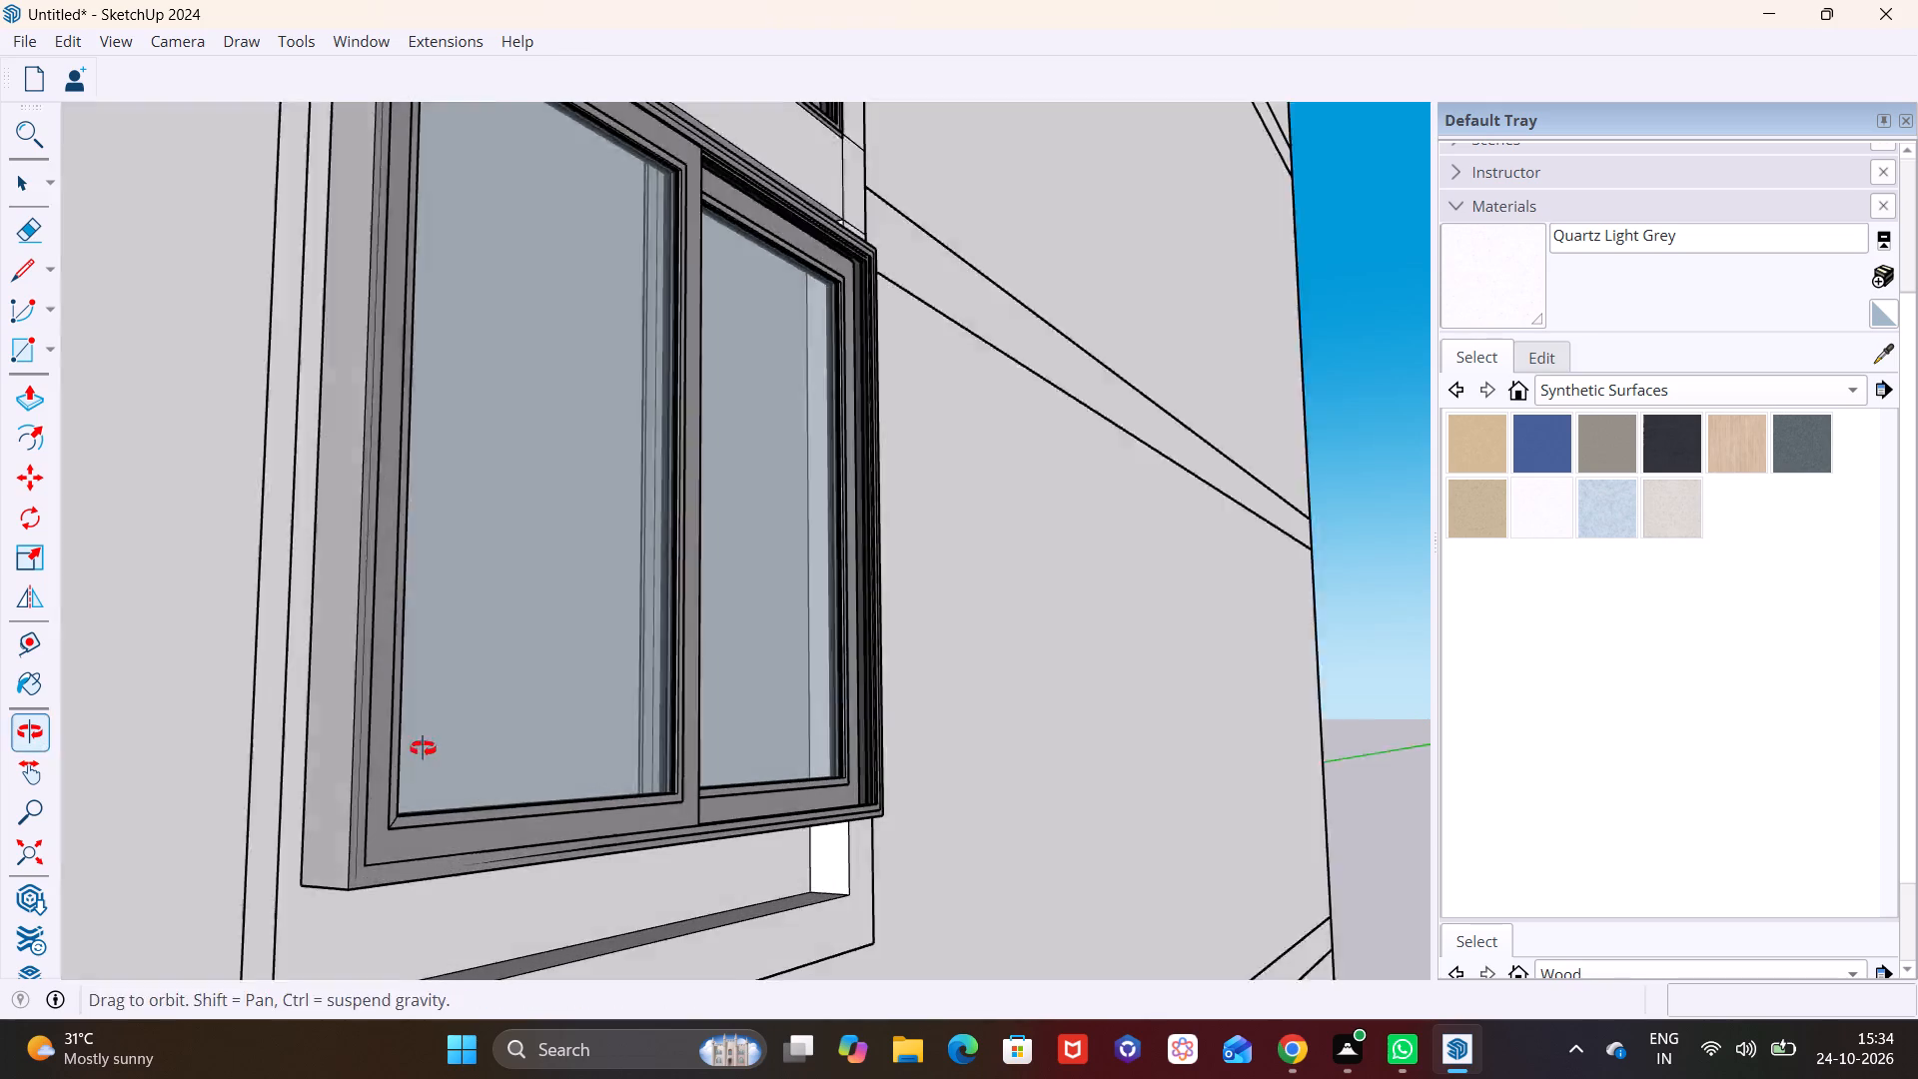
{"action": "middle_click_drag", "start_coordinate": [824, 587], "coordinate": [607, 701]}
{"action": "scroll", "coordinate": [1056, 575], "scroll_direction": "down", "scroll_amount": 8}
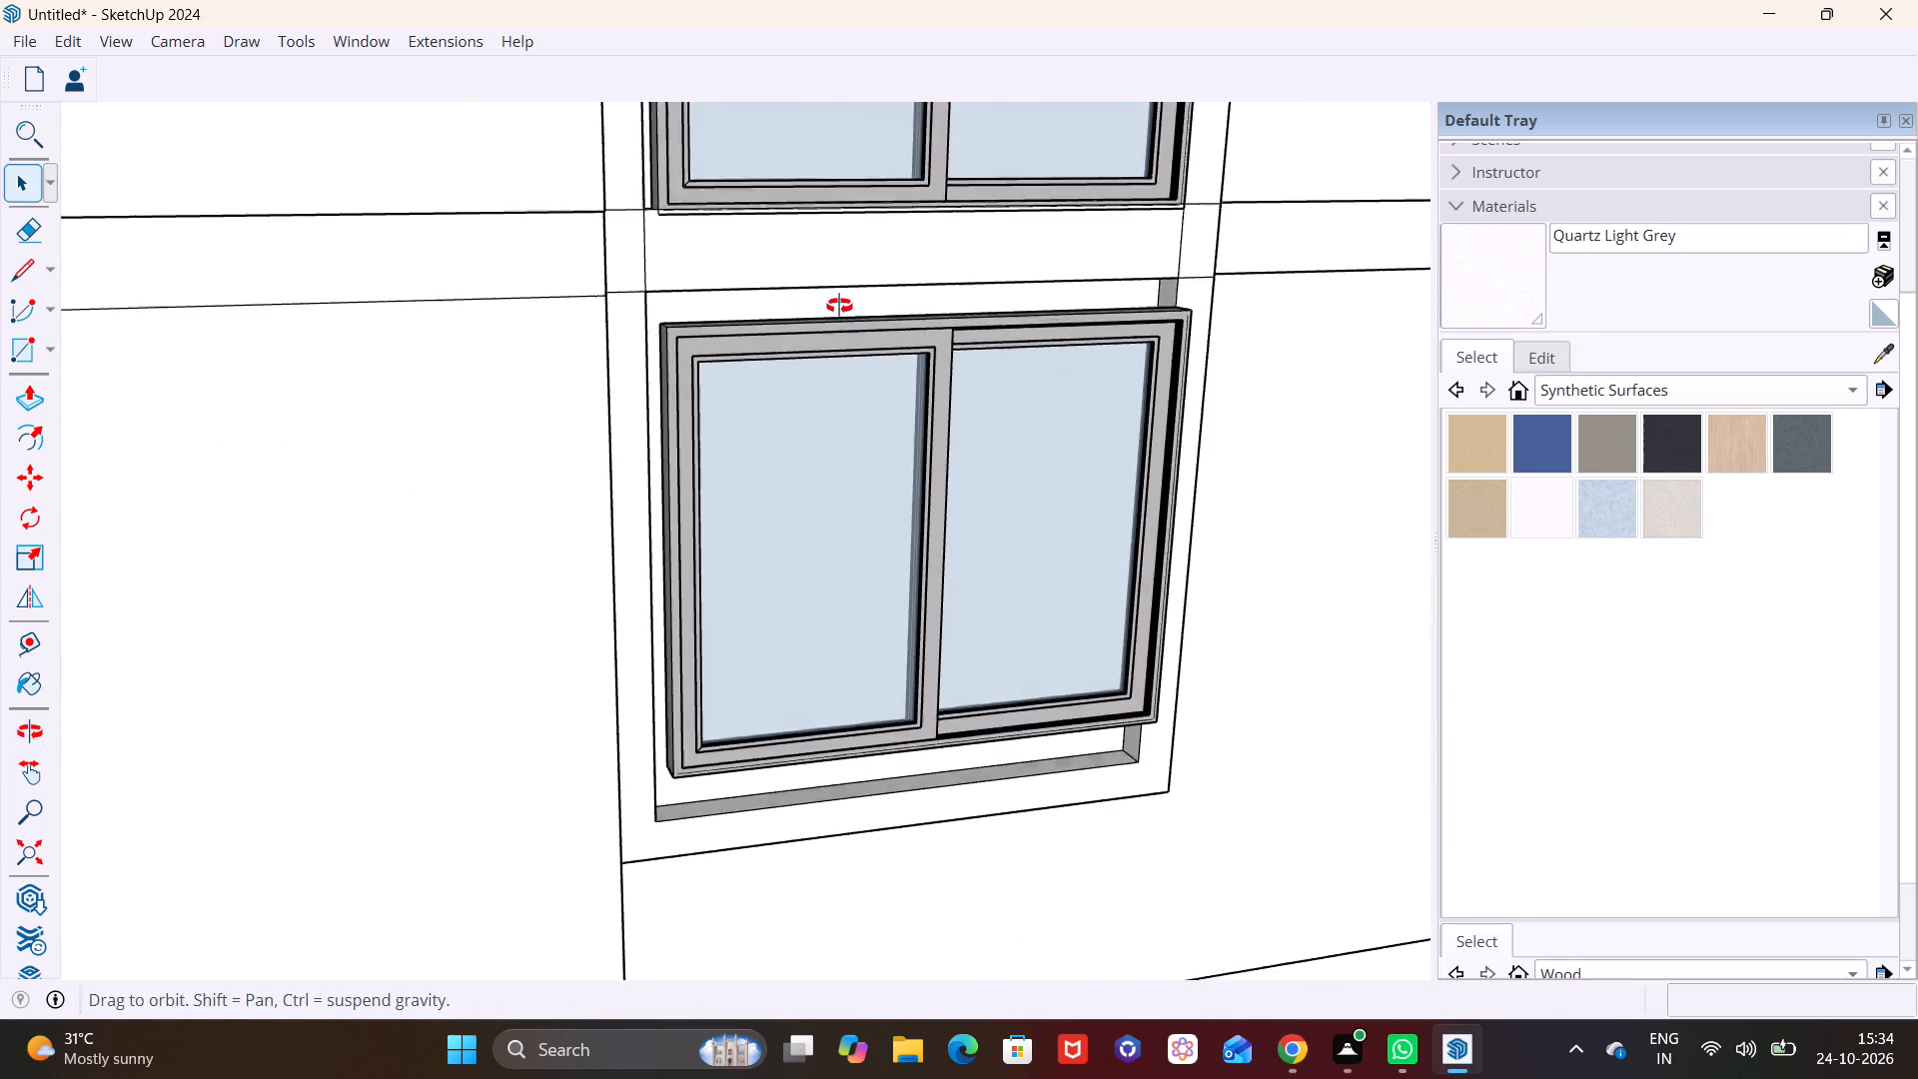
{"action": "middle_click_drag", "start_coordinate": [984, 331], "coordinate": [997, 419], "text": "shift"}
{"action": "left_click", "coordinate": [964, 462]}
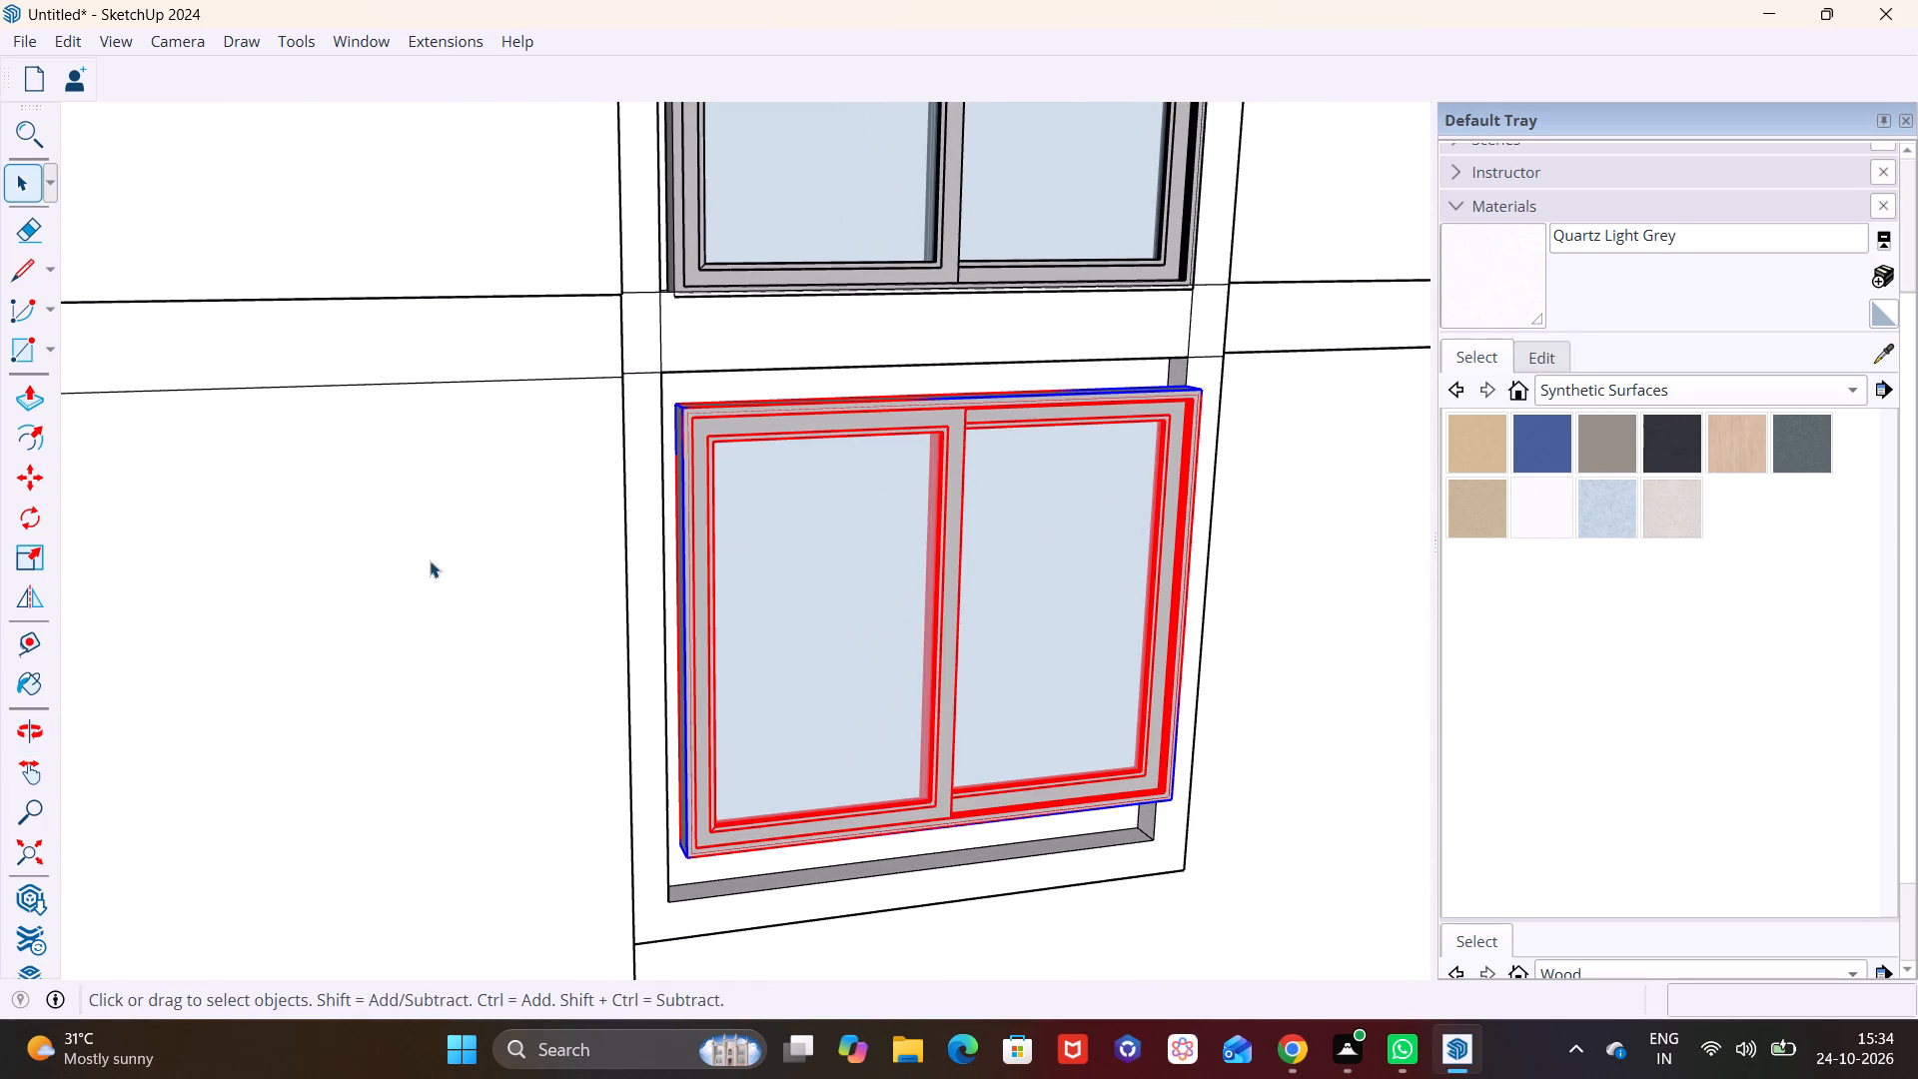
{"action": "left_click", "coordinate": [32, 558]}
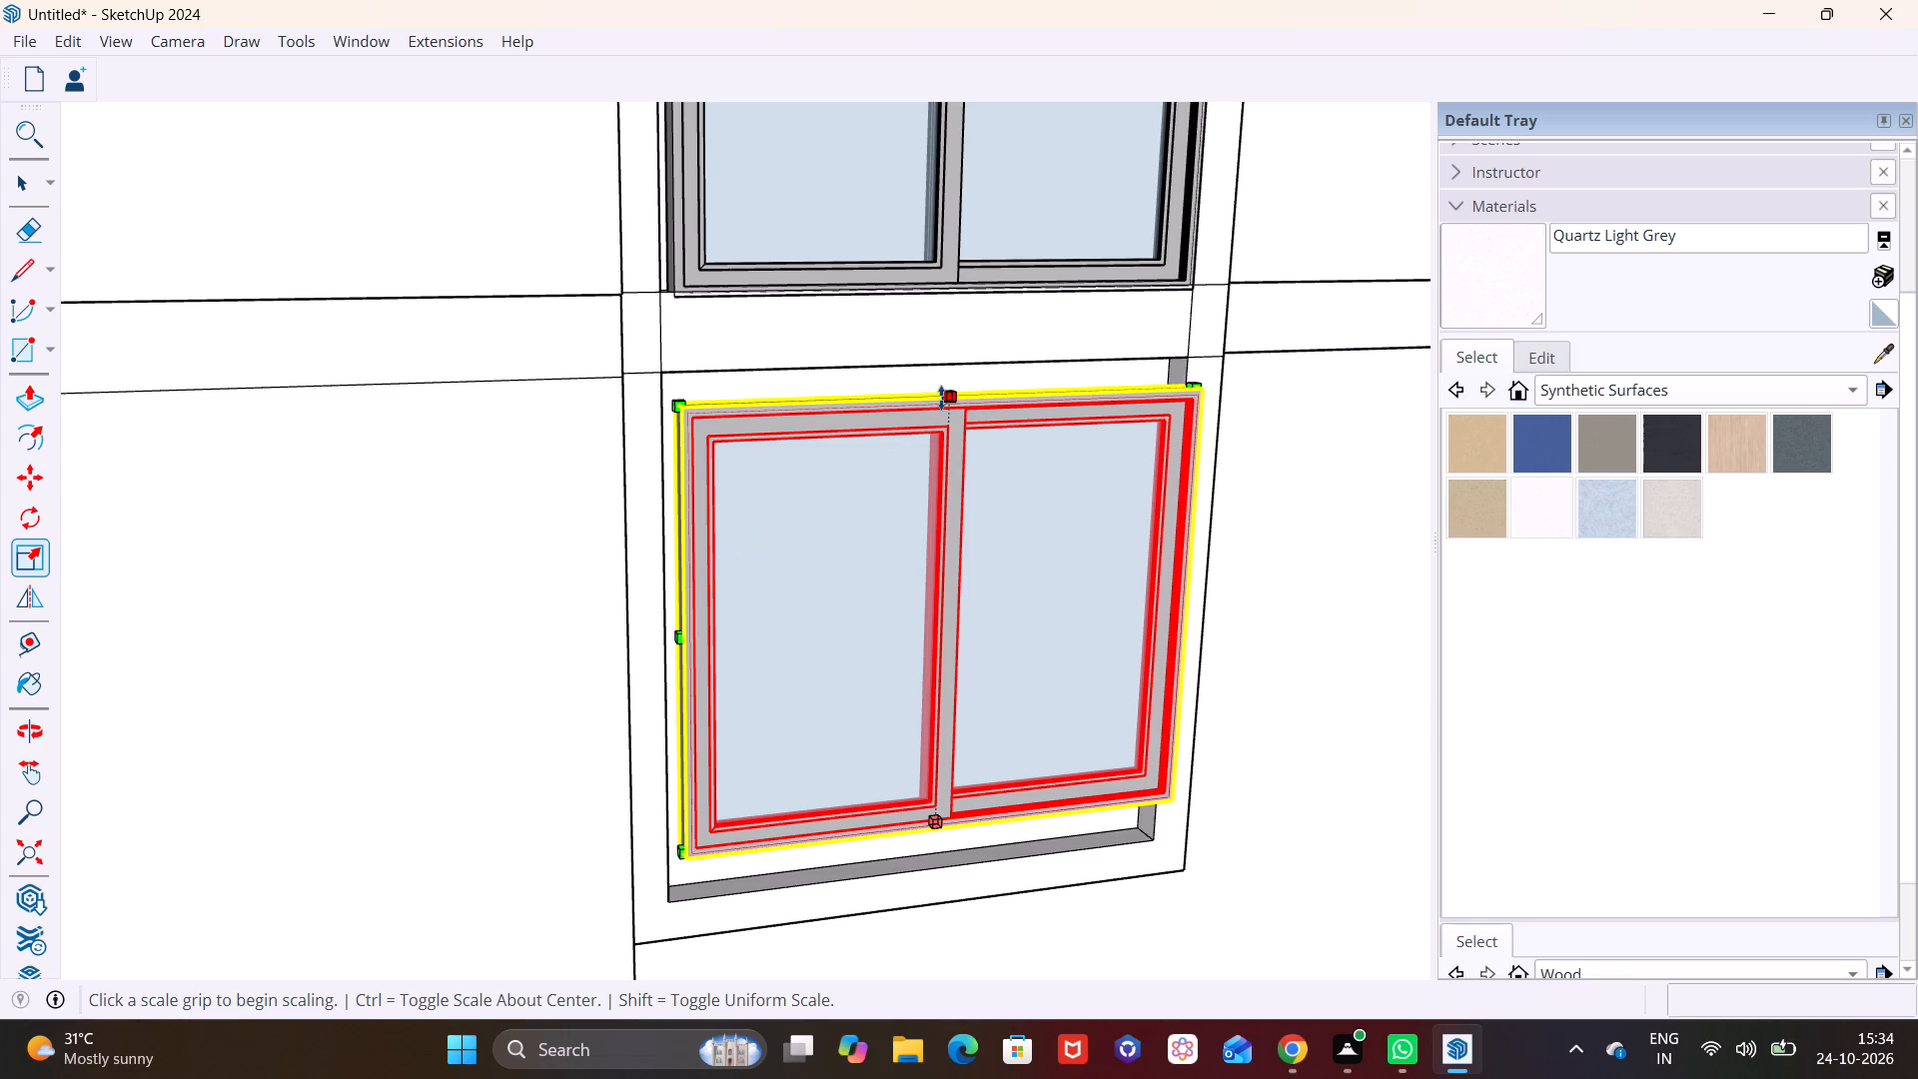
{"action": "left_click", "coordinate": [942, 394]}
{"action": "left_click", "coordinate": [940, 365]}
{"action": "left_click", "coordinate": [685, 618]}
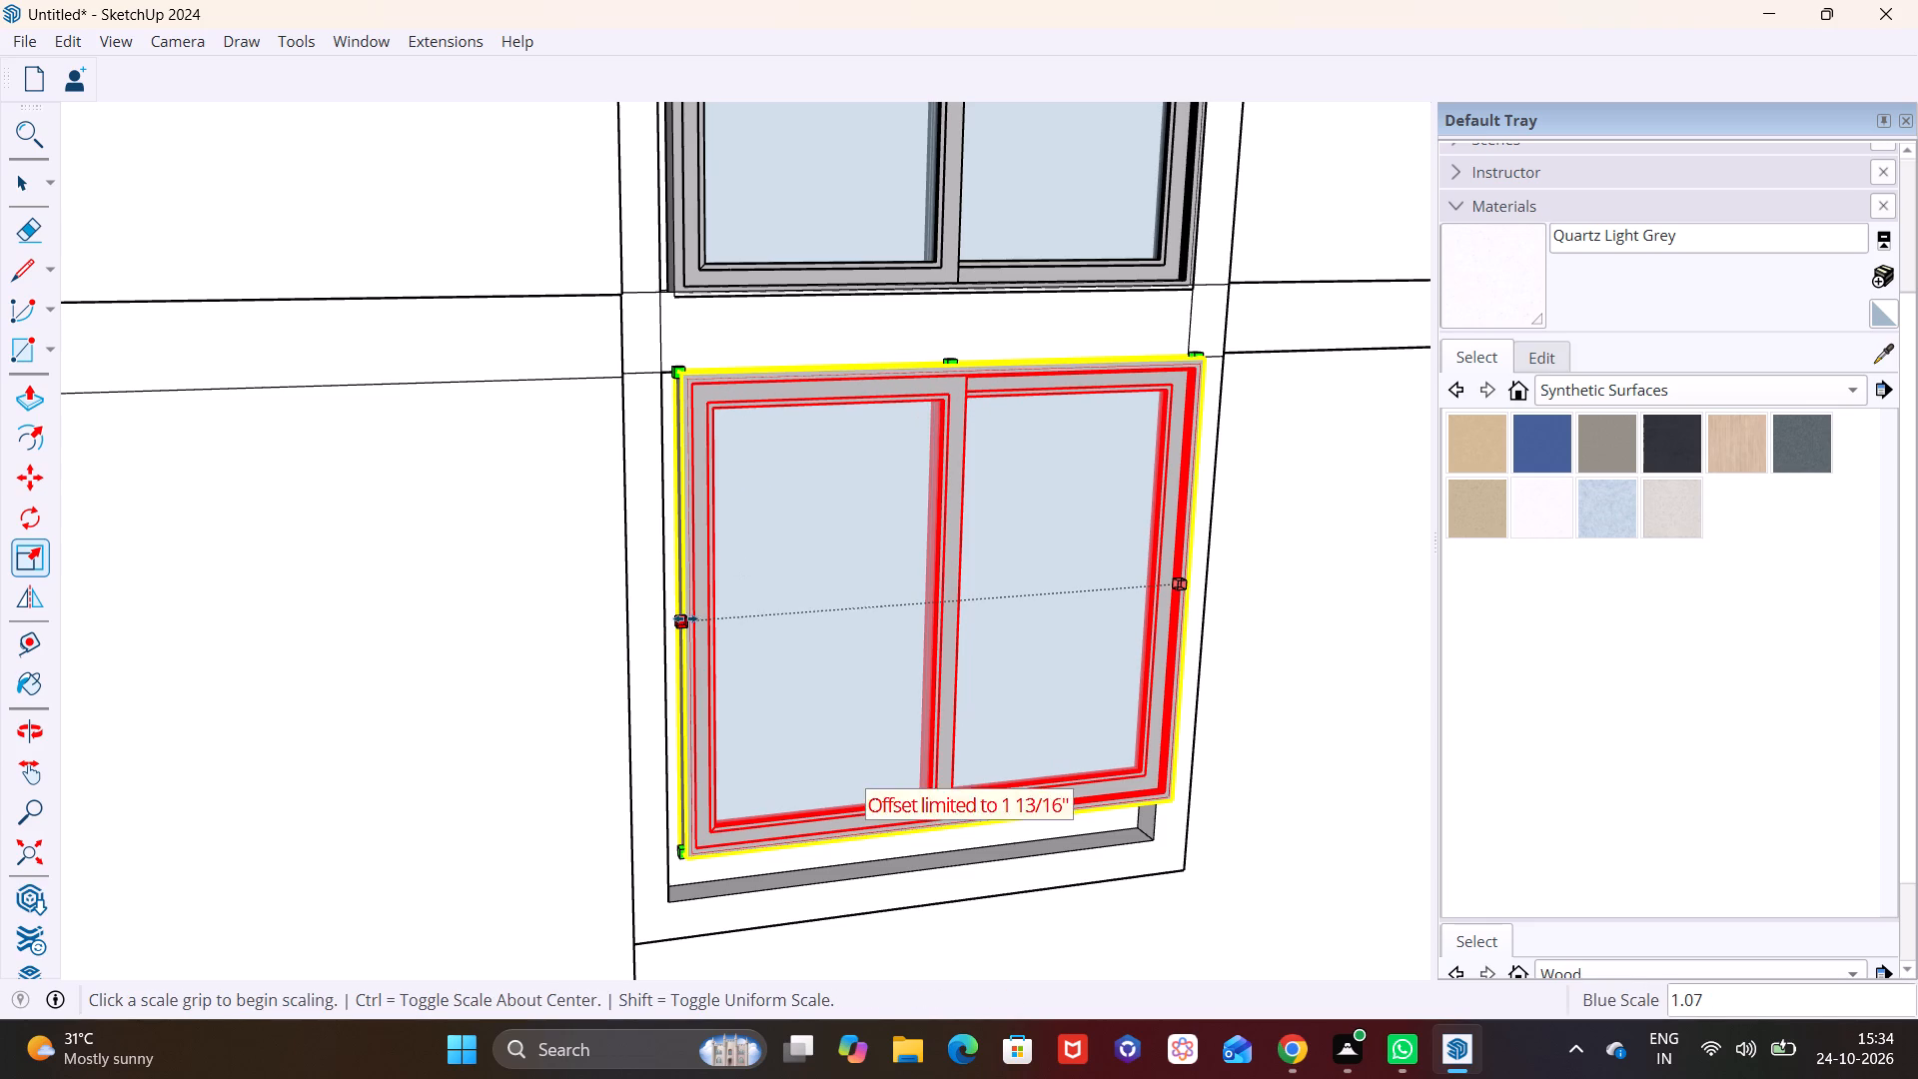
{"action": "left_click", "coordinate": [668, 613]}
Scale the same window downward in blue so its bottom reaches the frame's sill.
{"action": "scroll", "coordinate": [860, 698], "scroll_direction": "up", "scroll_amount": 1}
{"action": "middle_click_drag", "start_coordinate": [860, 698], "coordinate": [485, 538]}
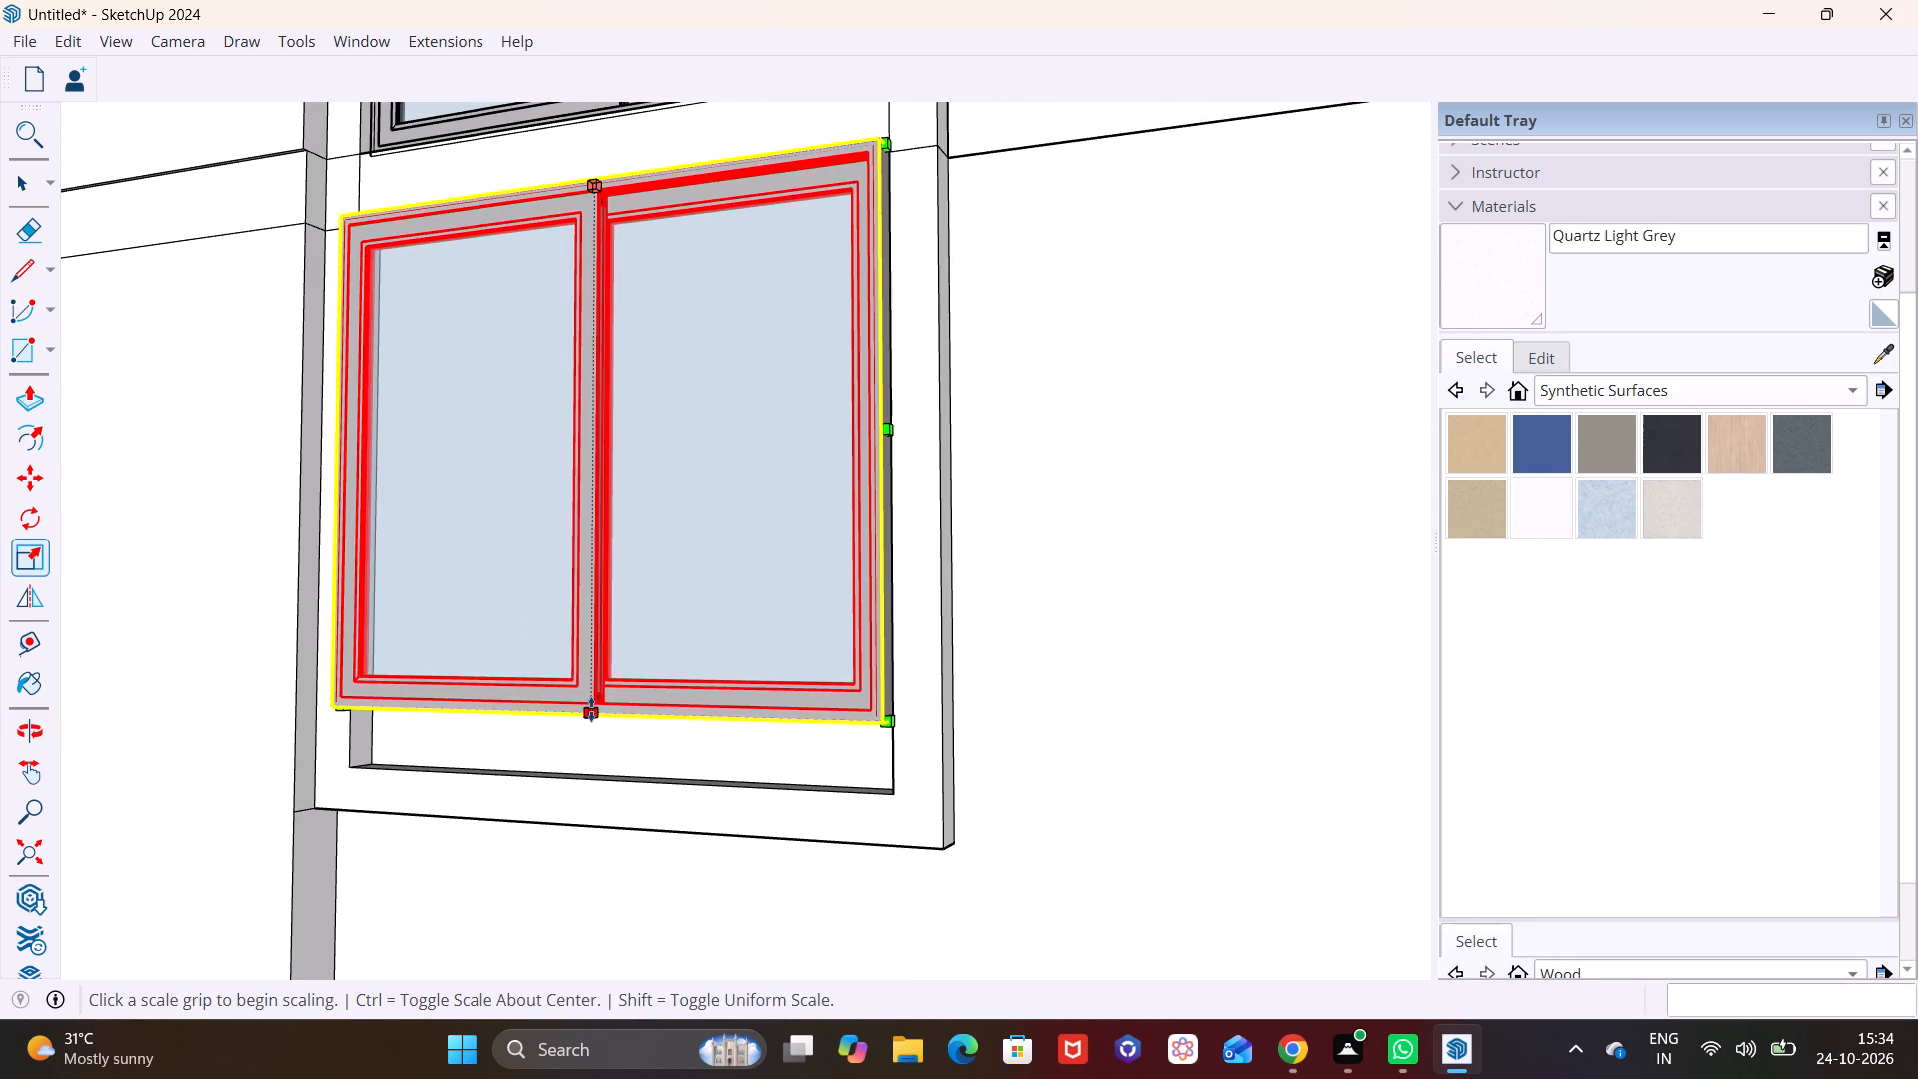
{"action": "left_click", "coordinate": [595, 713]}
{"action": "left_click", "coordinate": [590, 774]}
{"action": "scroll", "coordinate": [744, 685], "scroll_direction": "down", "scroll_amount": 6}
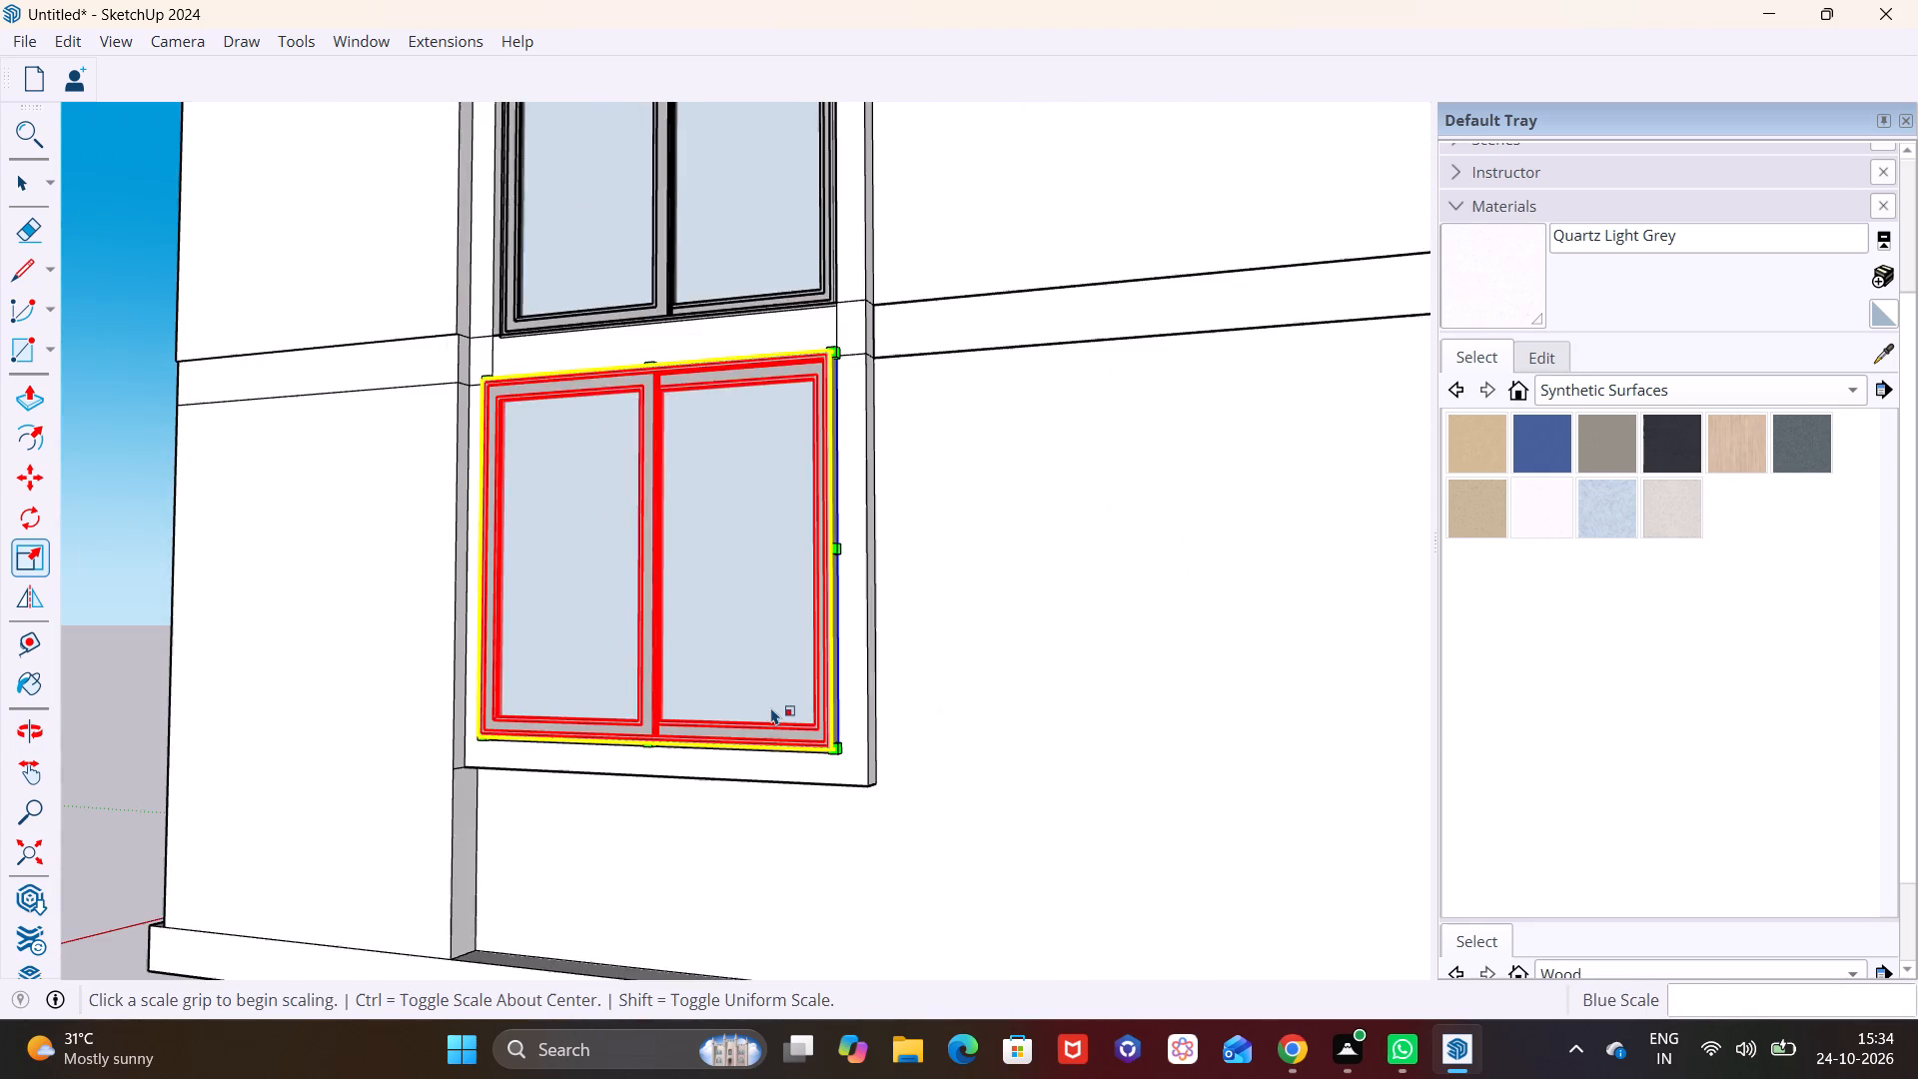
{"action": "key", "text": "space"}
{"action": "middle_click_drag", "start_coordinate": [820, 687], "coordinate": [657, 733]}
{"action": "scroll", "coordinate": [612, 678], "scroll_direction": "up", "scroll_amount": 4}
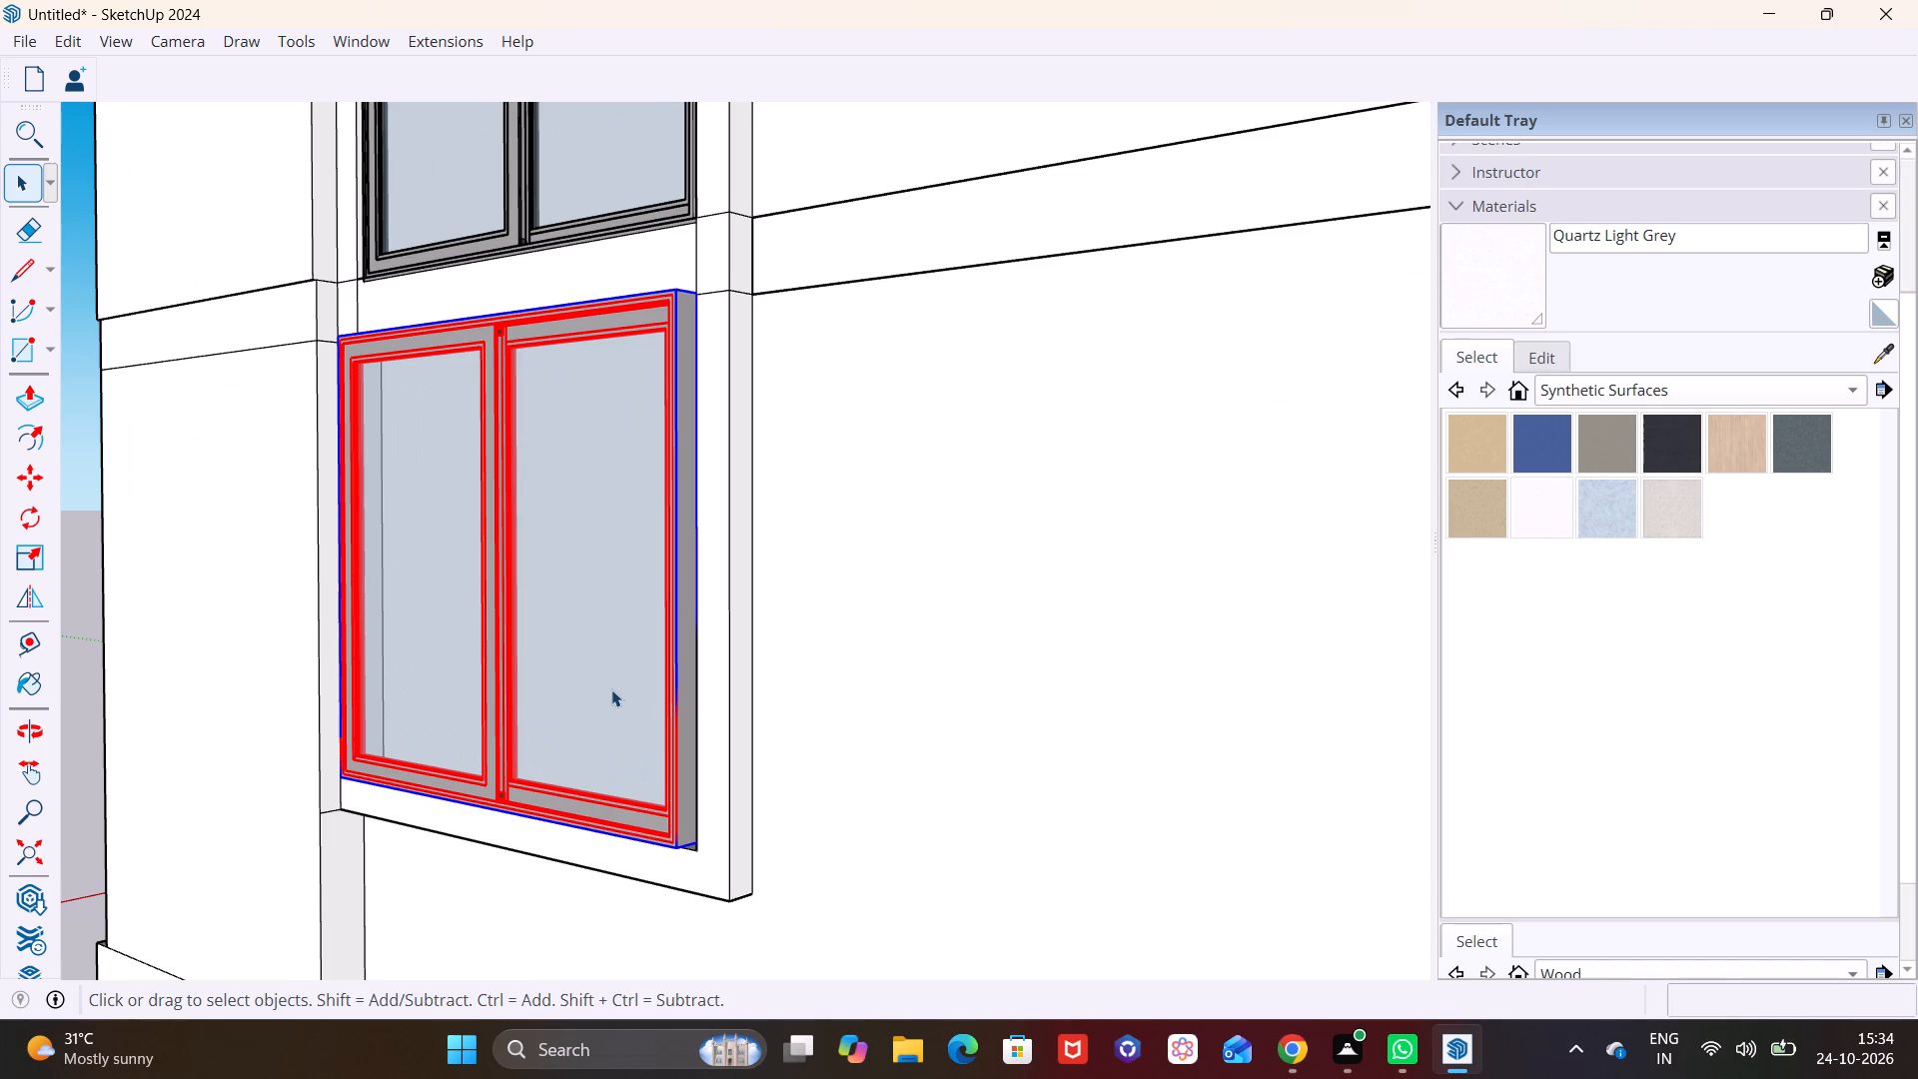
Move the window below the middle band 4 11/16" back into its frame and deselect it.
{"action": "key", "text": "m"}
{"action": "left_click", "coordinate": [680, 848]}
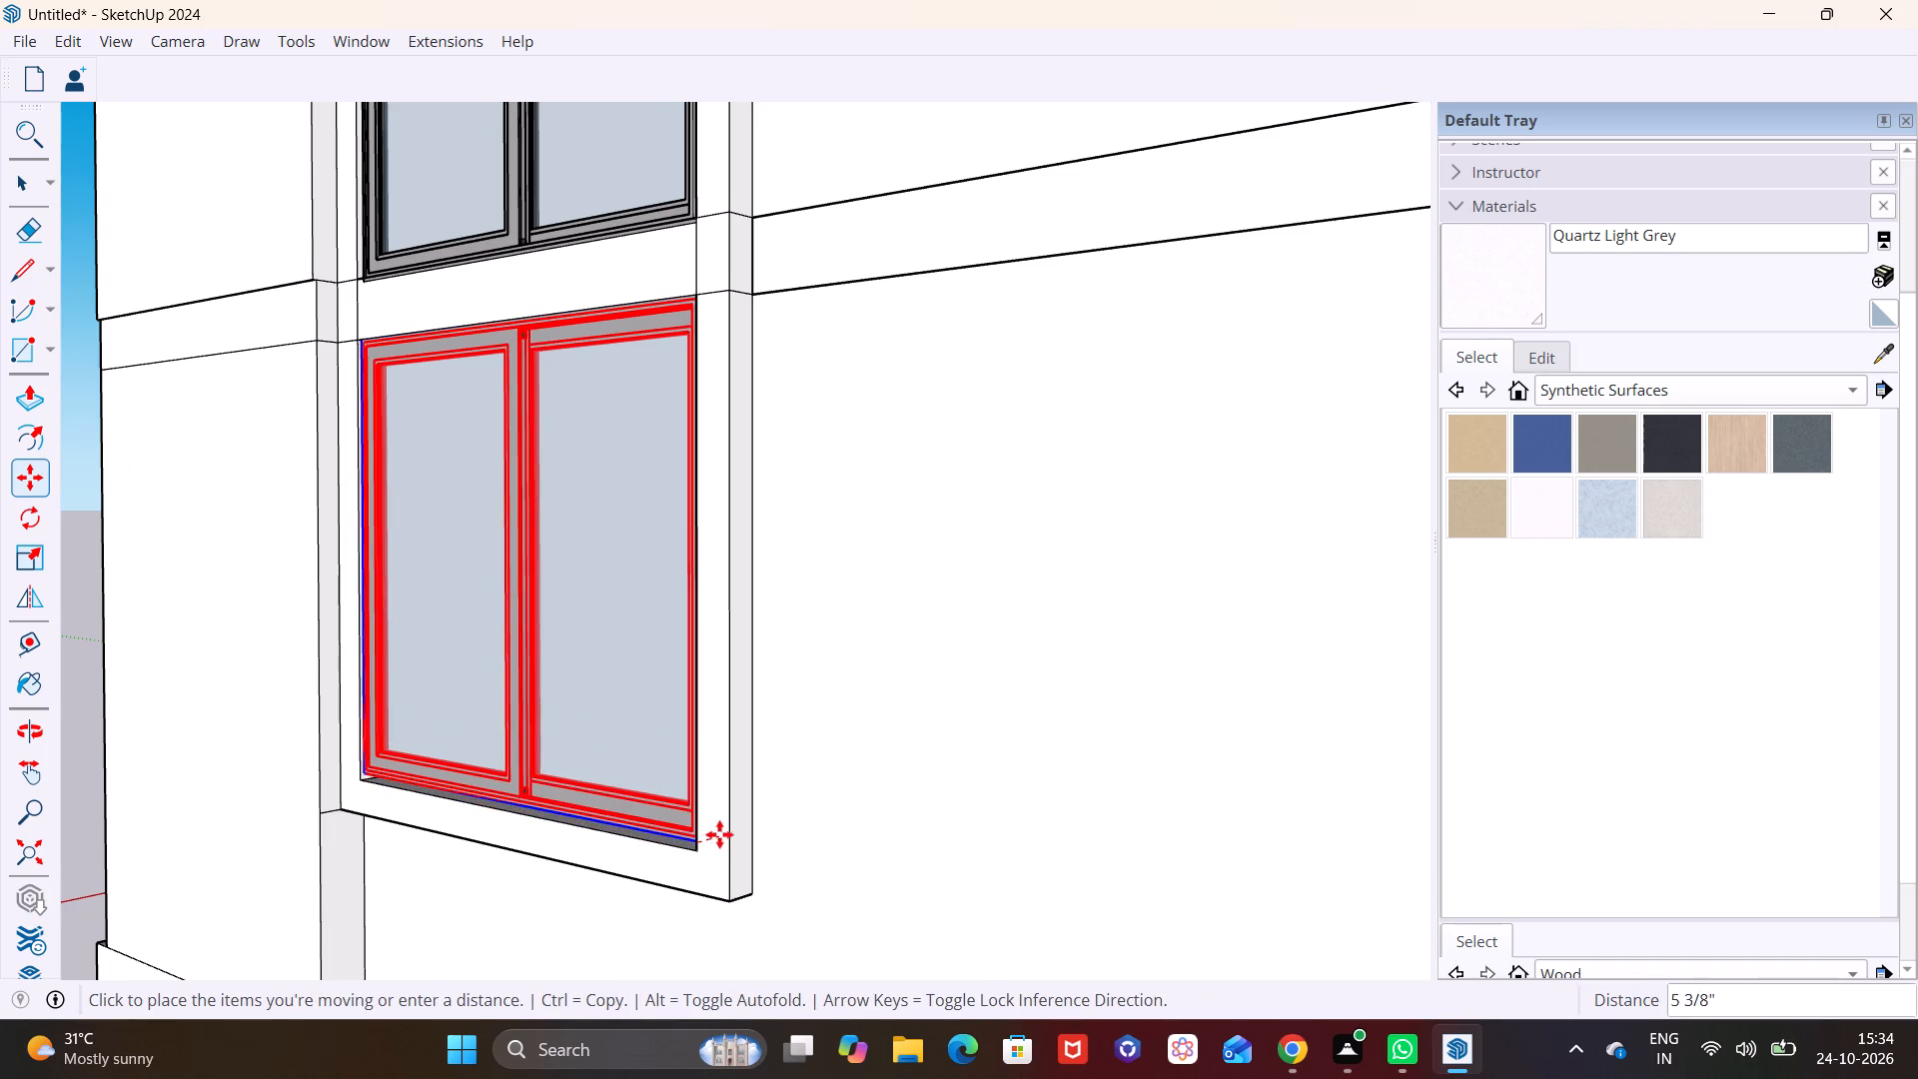
{"action": "left_click", "coordinate": [715, 834]}
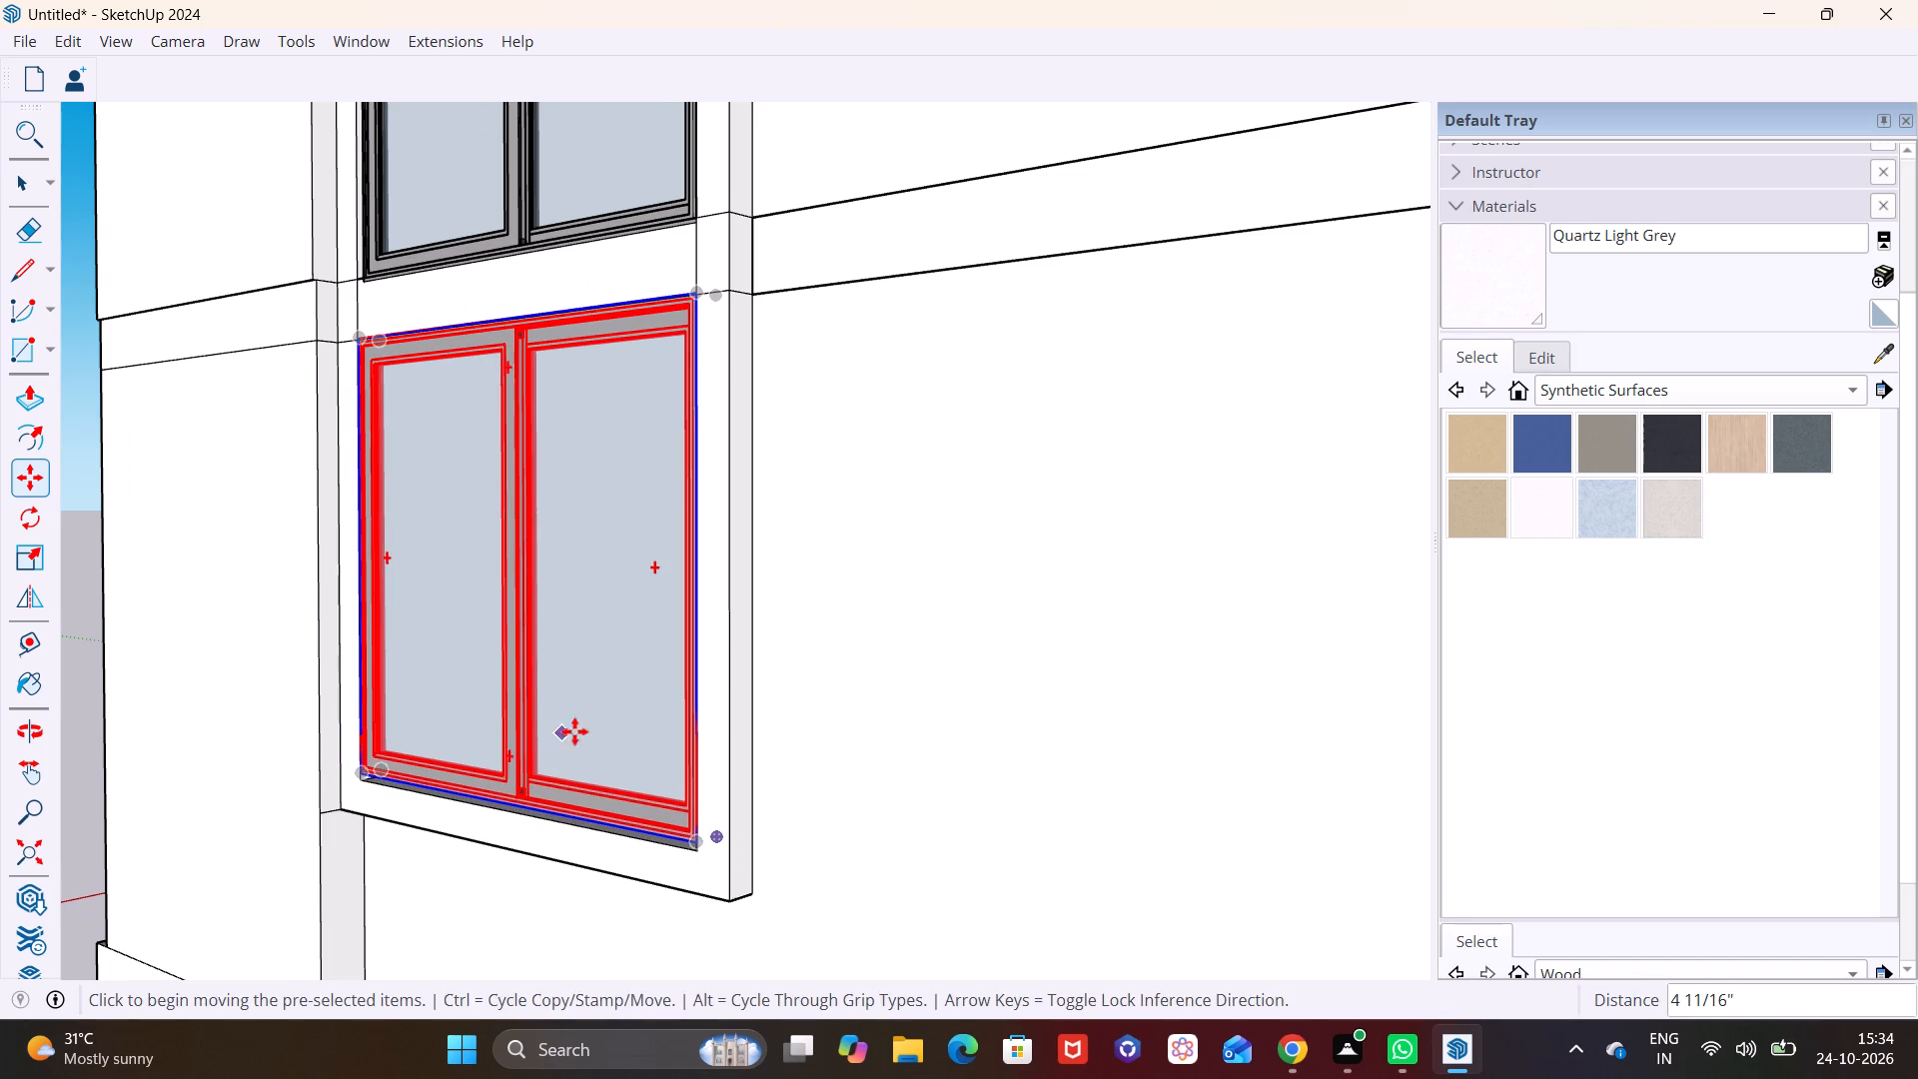
{"action": "key", "text": "space"}
{"action": "left_click", "coordinate": [840, 711]}
Pull the face of the window frame above the middle band outward about 5 5/8".
{"action": "scroll", "coordinate": [501, 530], "scroll_direction": "down", "scroll_amount": 2}
{"action": "middle_click_drag", "start_coordinate": [524, 547], "coordinate": [786, 457]}
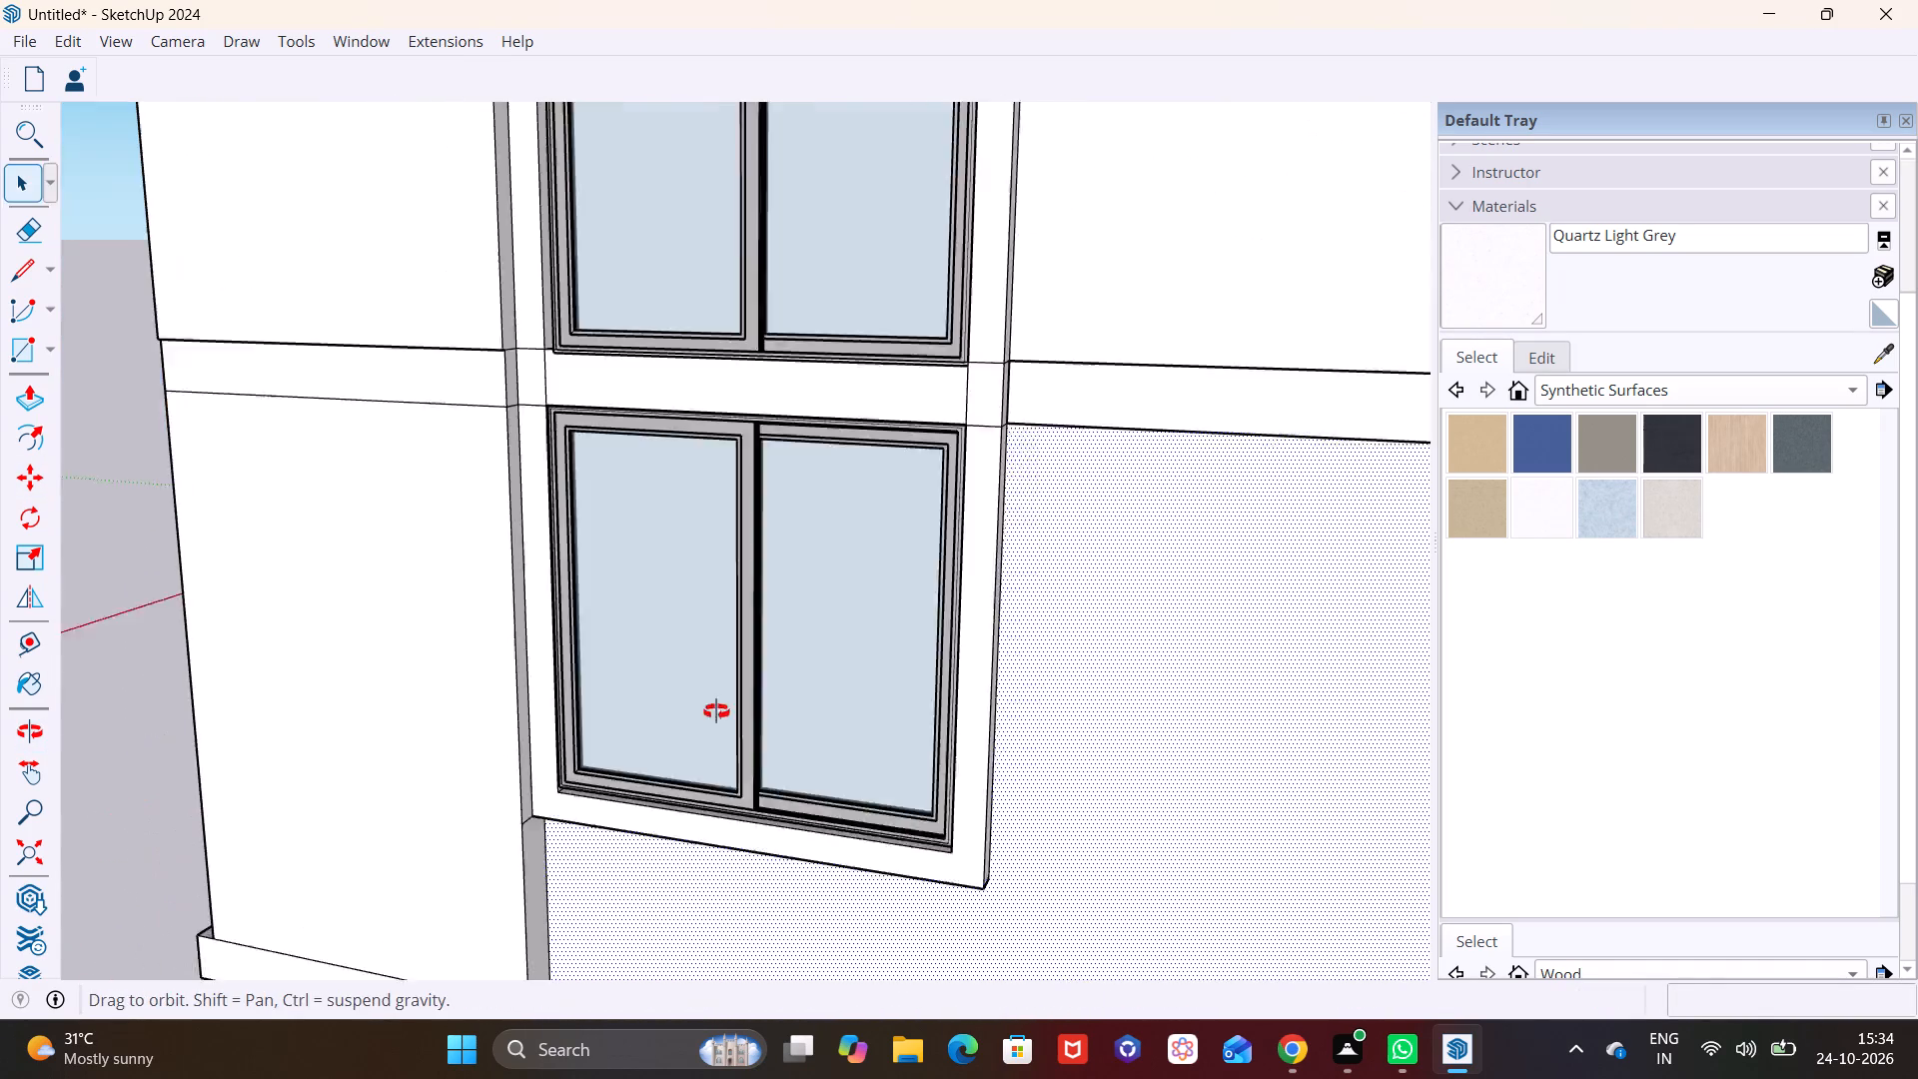
{"action": "middle_click_drag", "start_coordinate": [659, 443], "coordinate": [699, 641], "text": "shift"}
{"action": "middle_click_drag", "start_coordinate": [792, 601], "coordinate": [900, 401]}
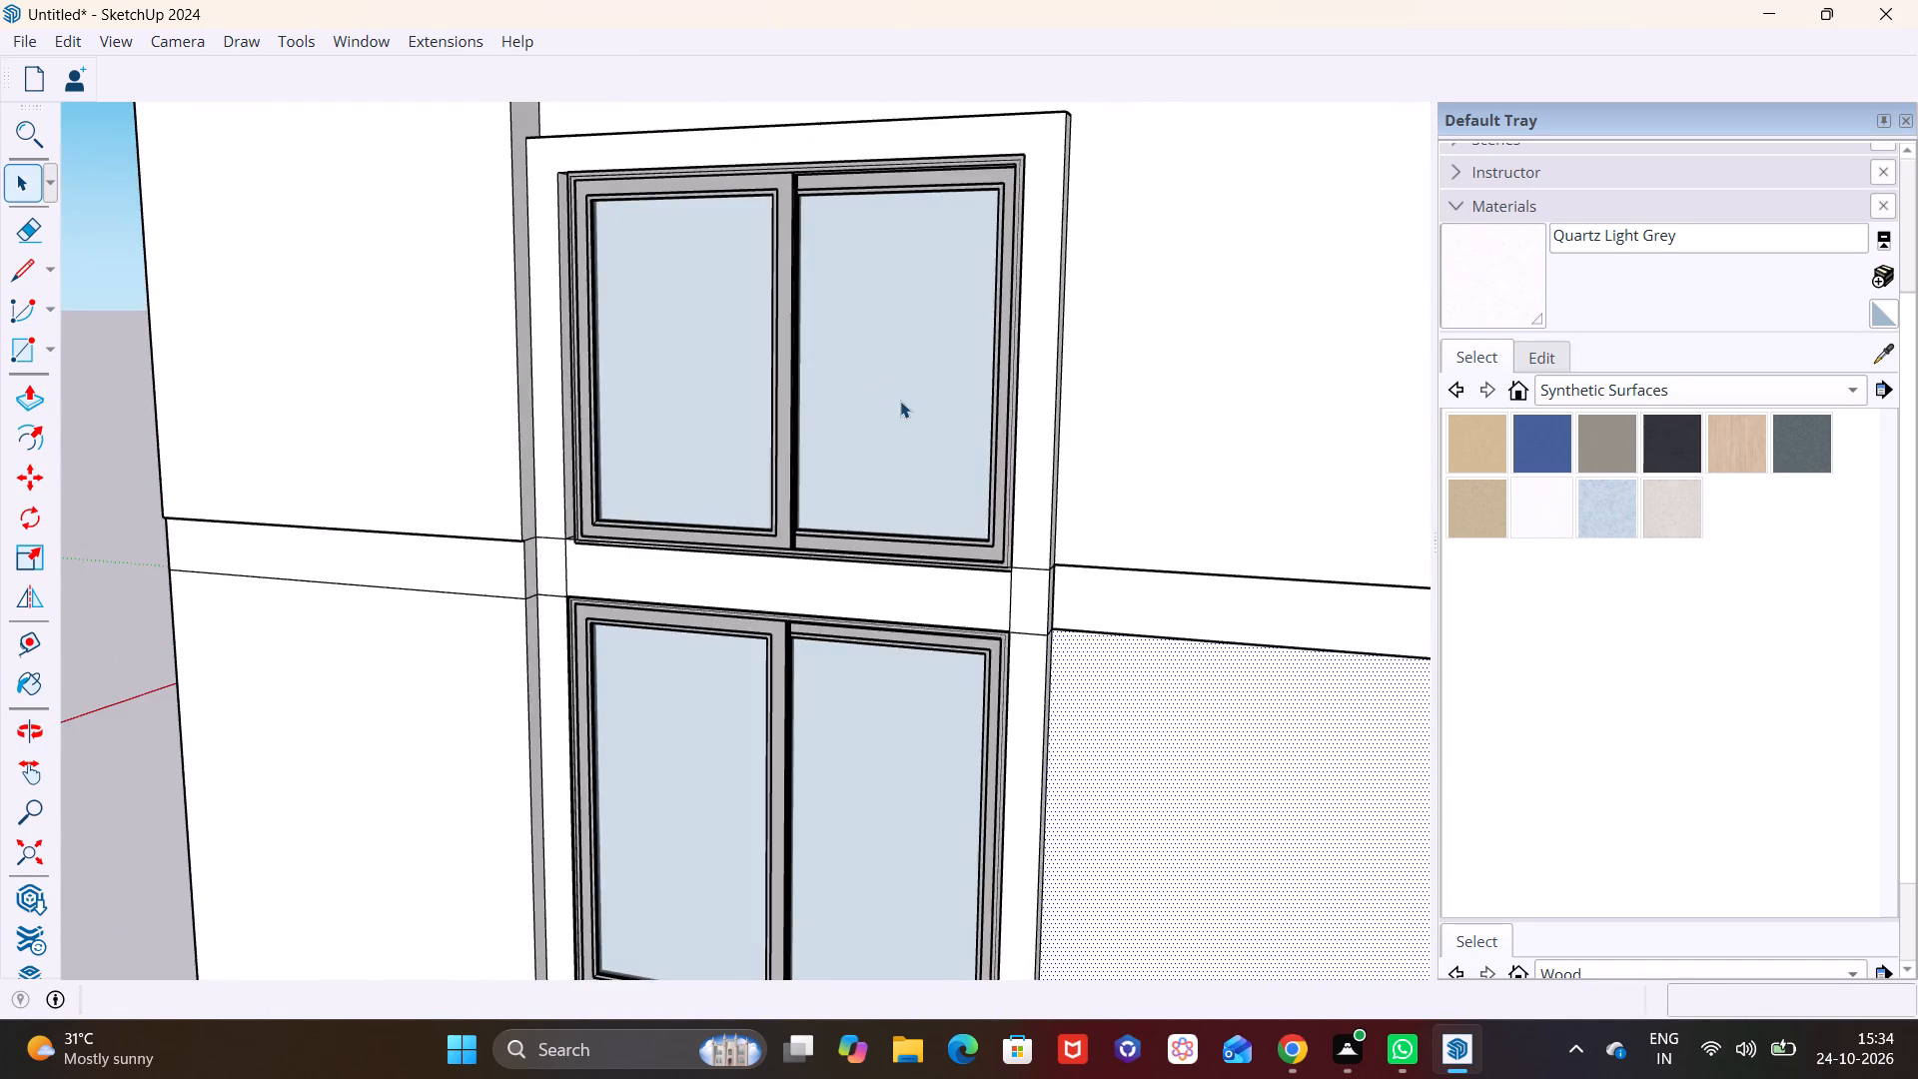
{"action": "scroll", "coordinate": [904, 406], "scroll_direction": "up", "scroll_amount": 2}
{"action": "scroll", "coordinate": [917, 436], "scroll_direction": "down", "scroll_amount": 6}
{"action": "left_click", "coordinate": [1007, 430]}
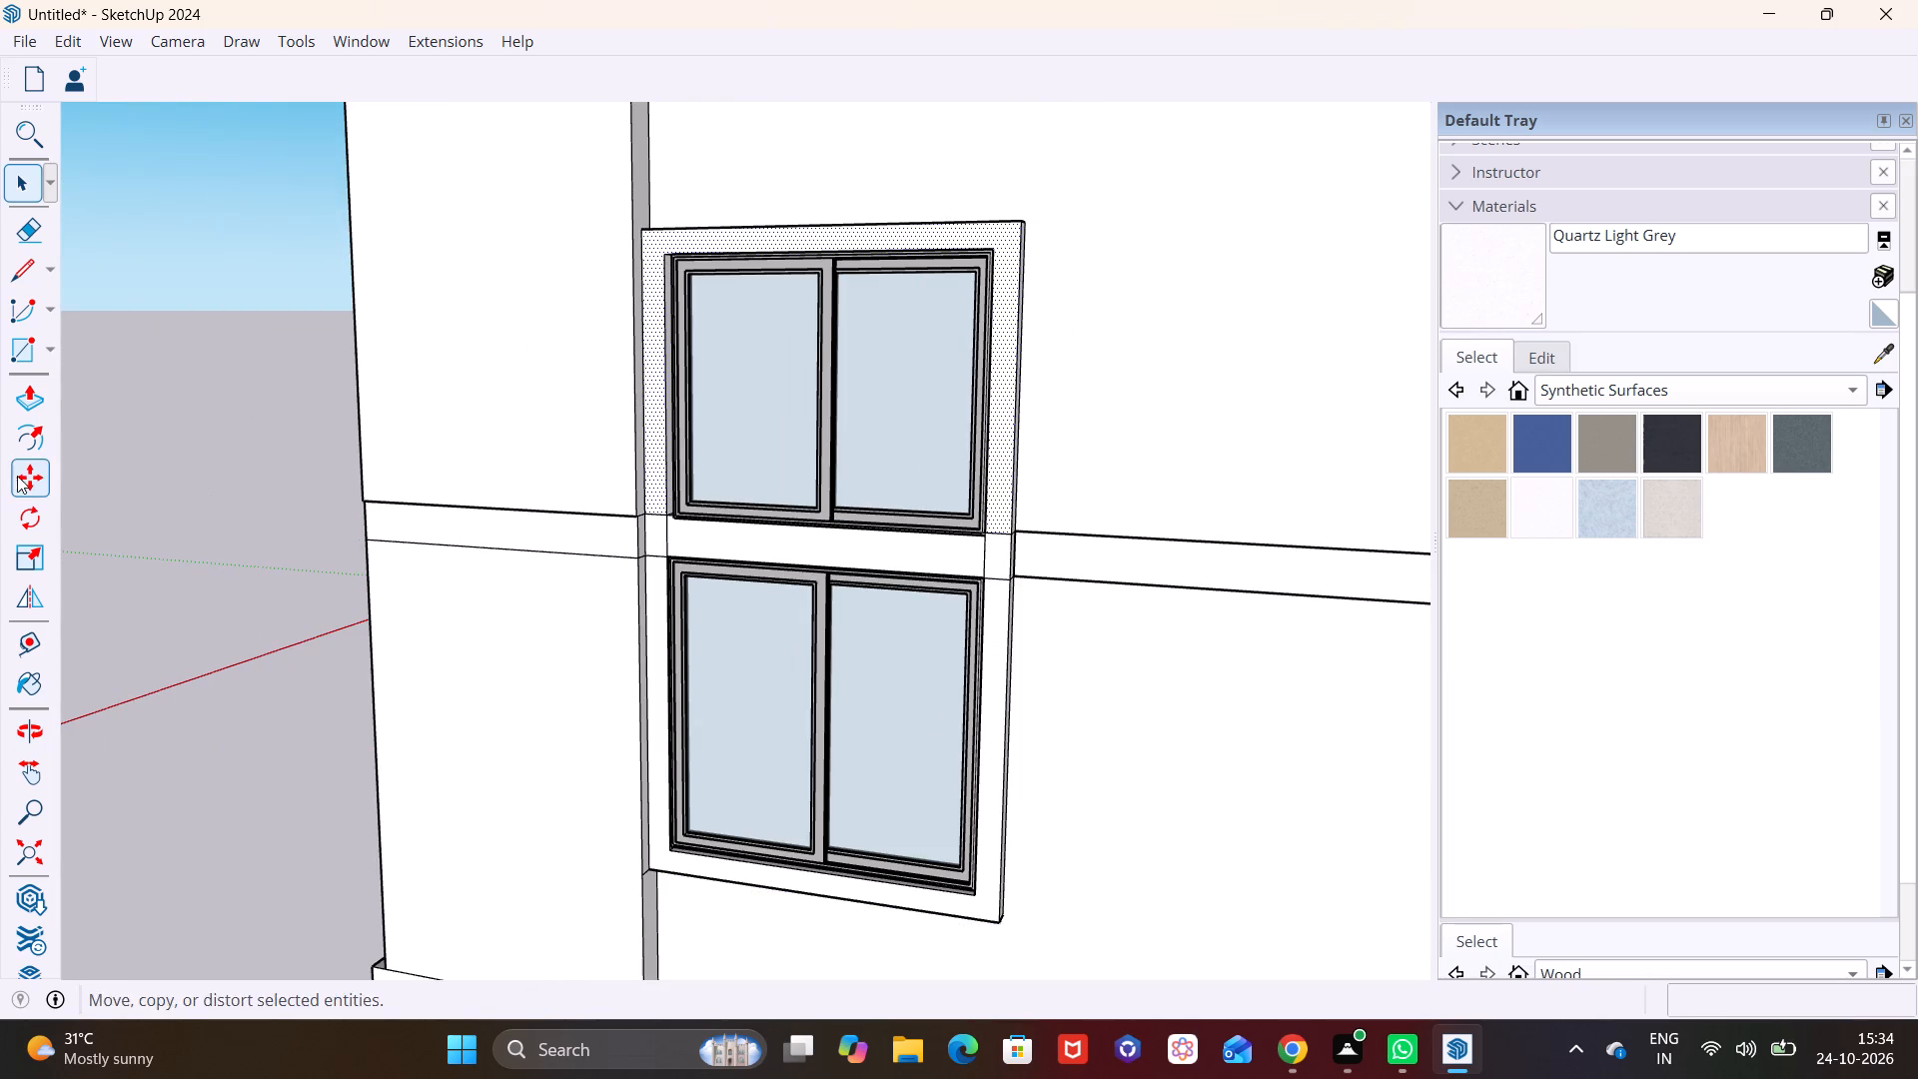
{"action": "left_click", "coordinate": [35, 404]}
{"action": "left_click", "coordinate": [1006, 470]}
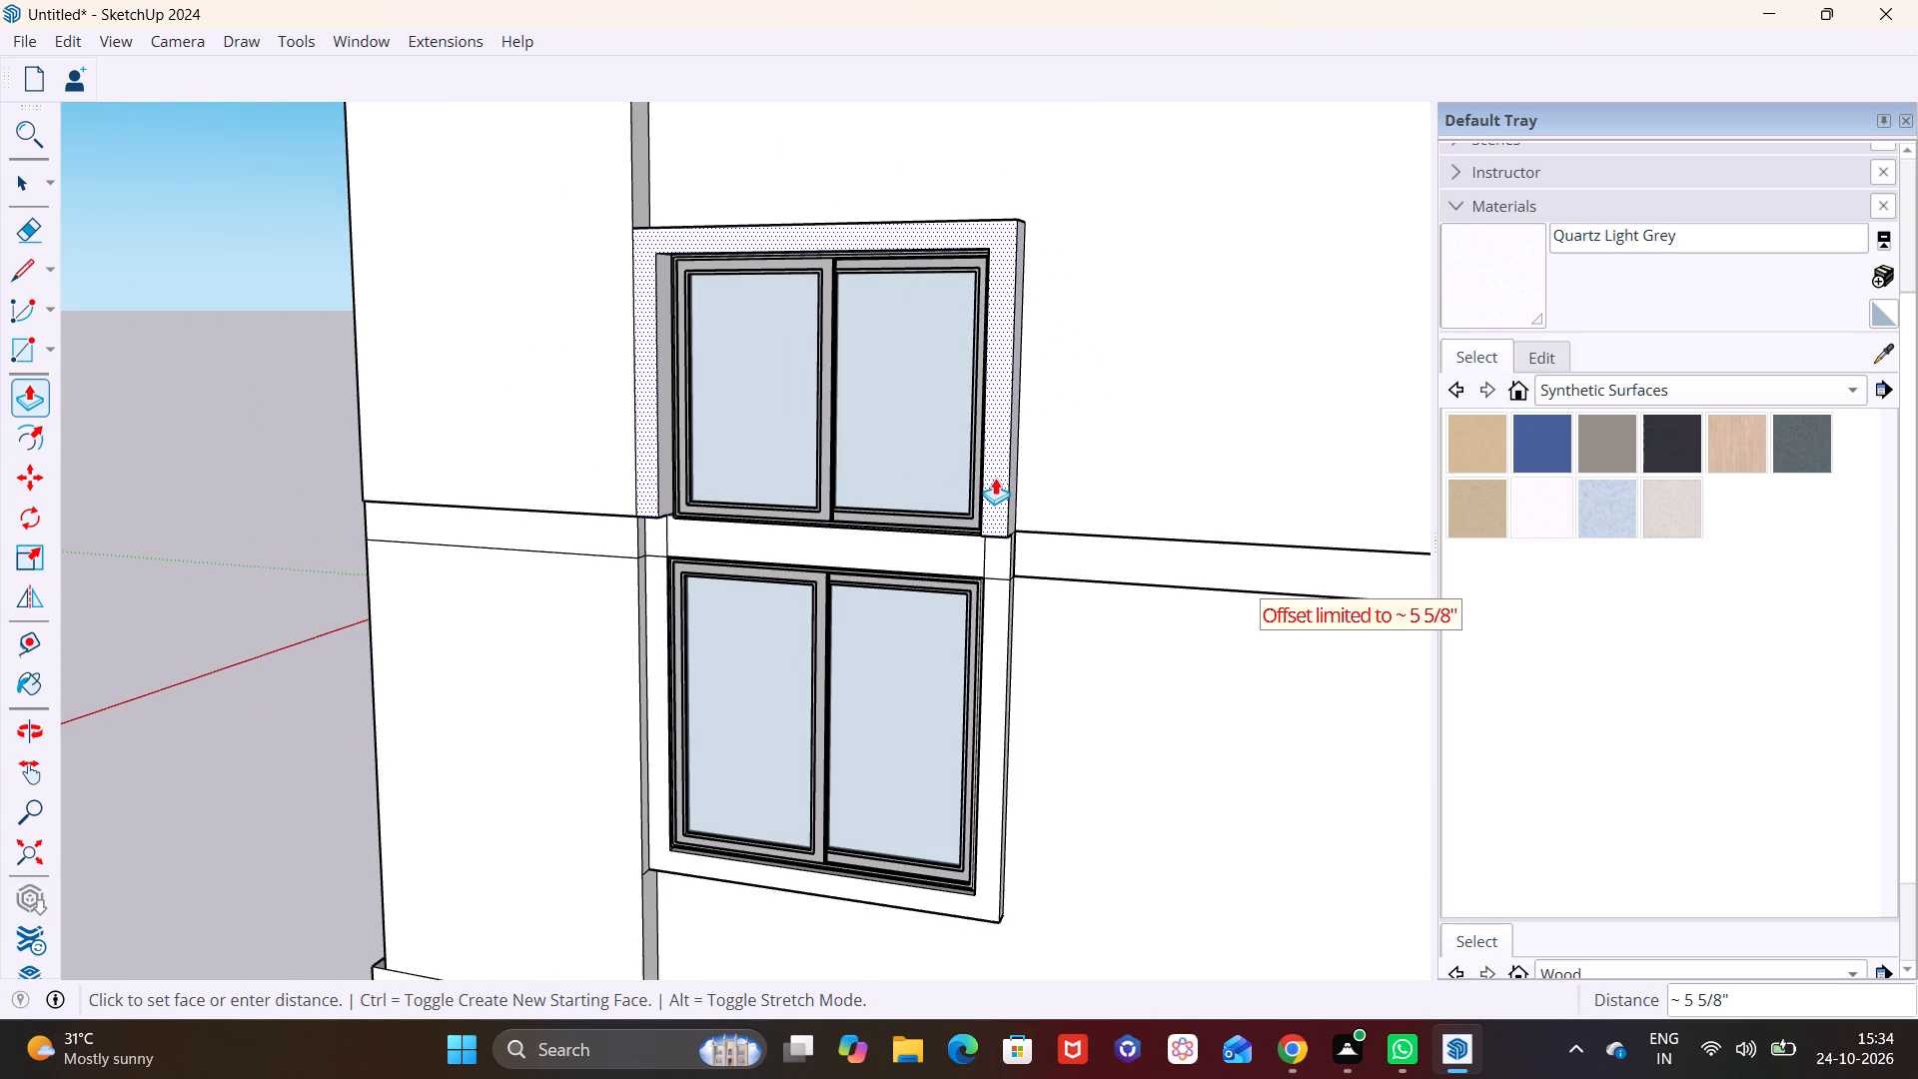
{"action": "left_click", "coordinate": [995, 478]}
{"action": "key", "text": "space"}
Repeat the same pull on the frame face below the middle band and on the band strip between the two windows.
{"action": "left_click", "coordinate": [993, 615]}
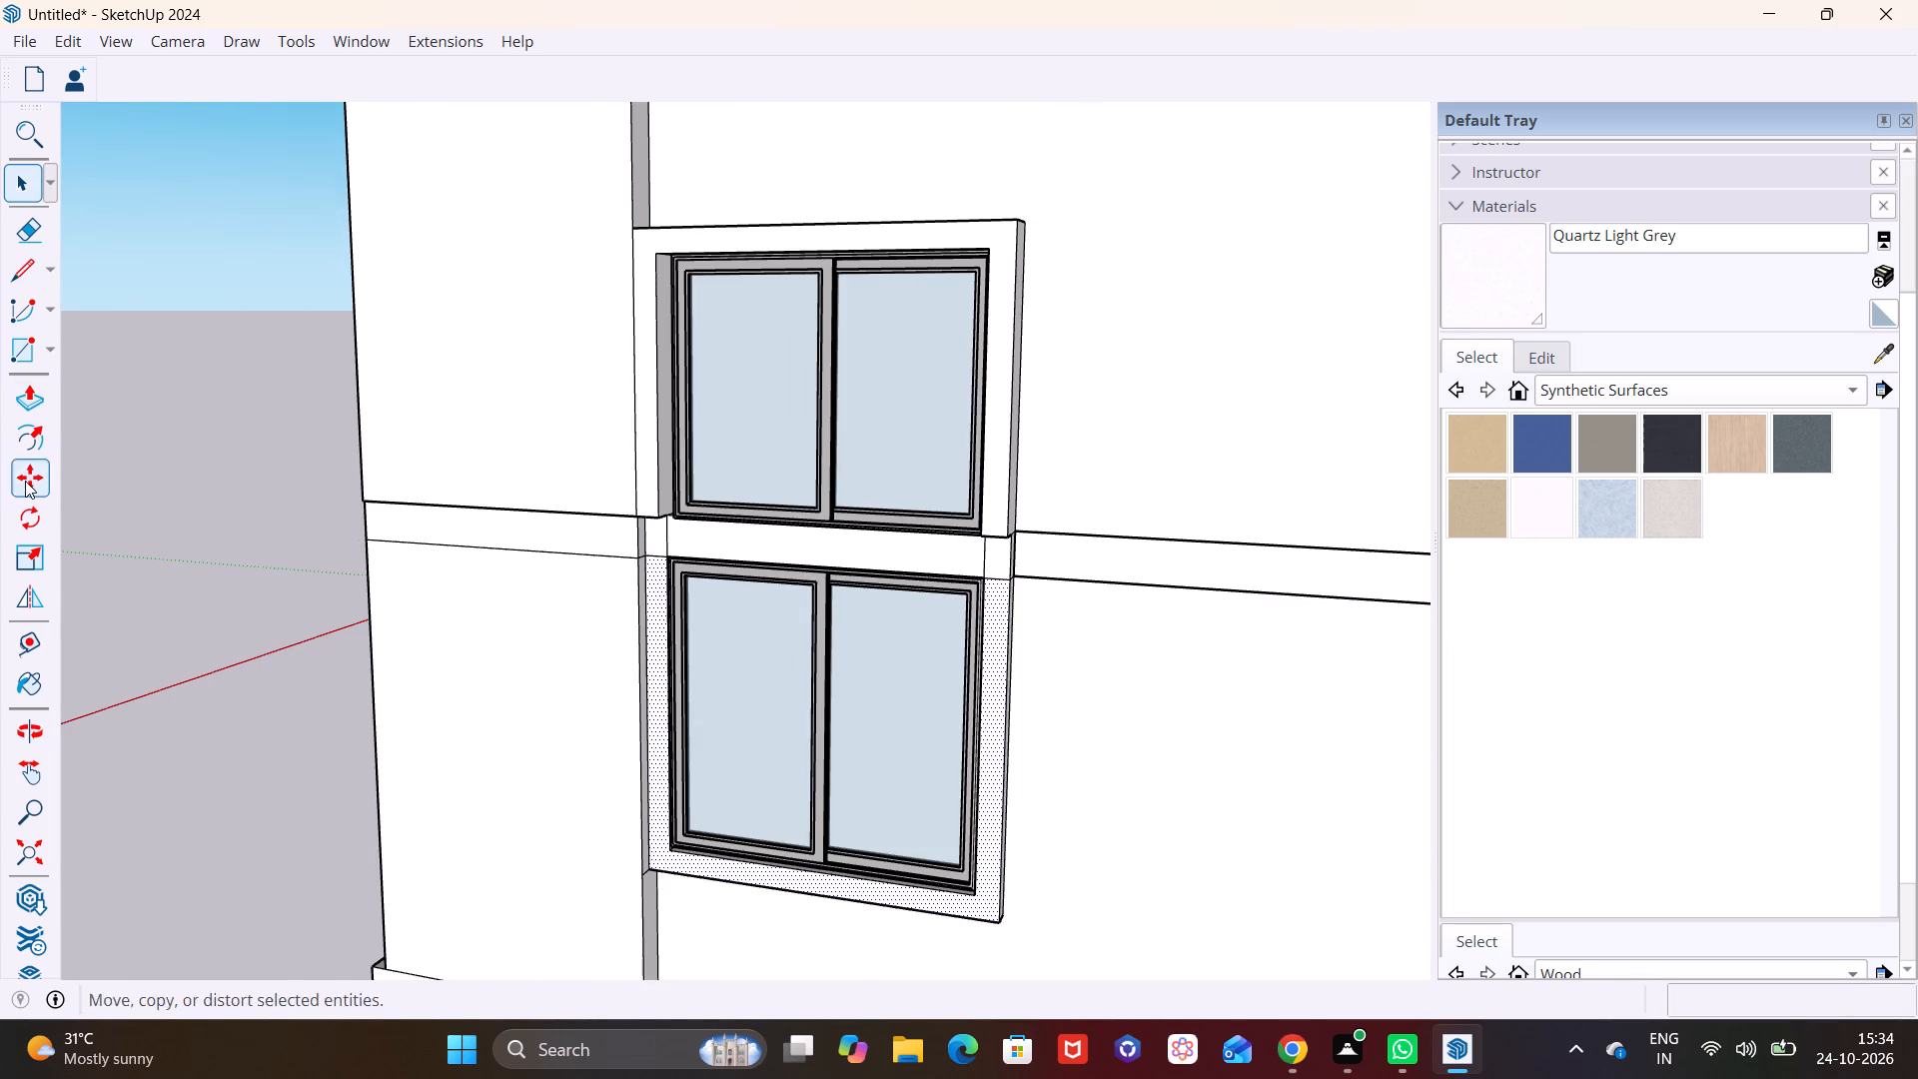
{"action": "left_click", "coordinate": [22, 400]}
{"action": "double_click", "coordinate": [994, 683]}
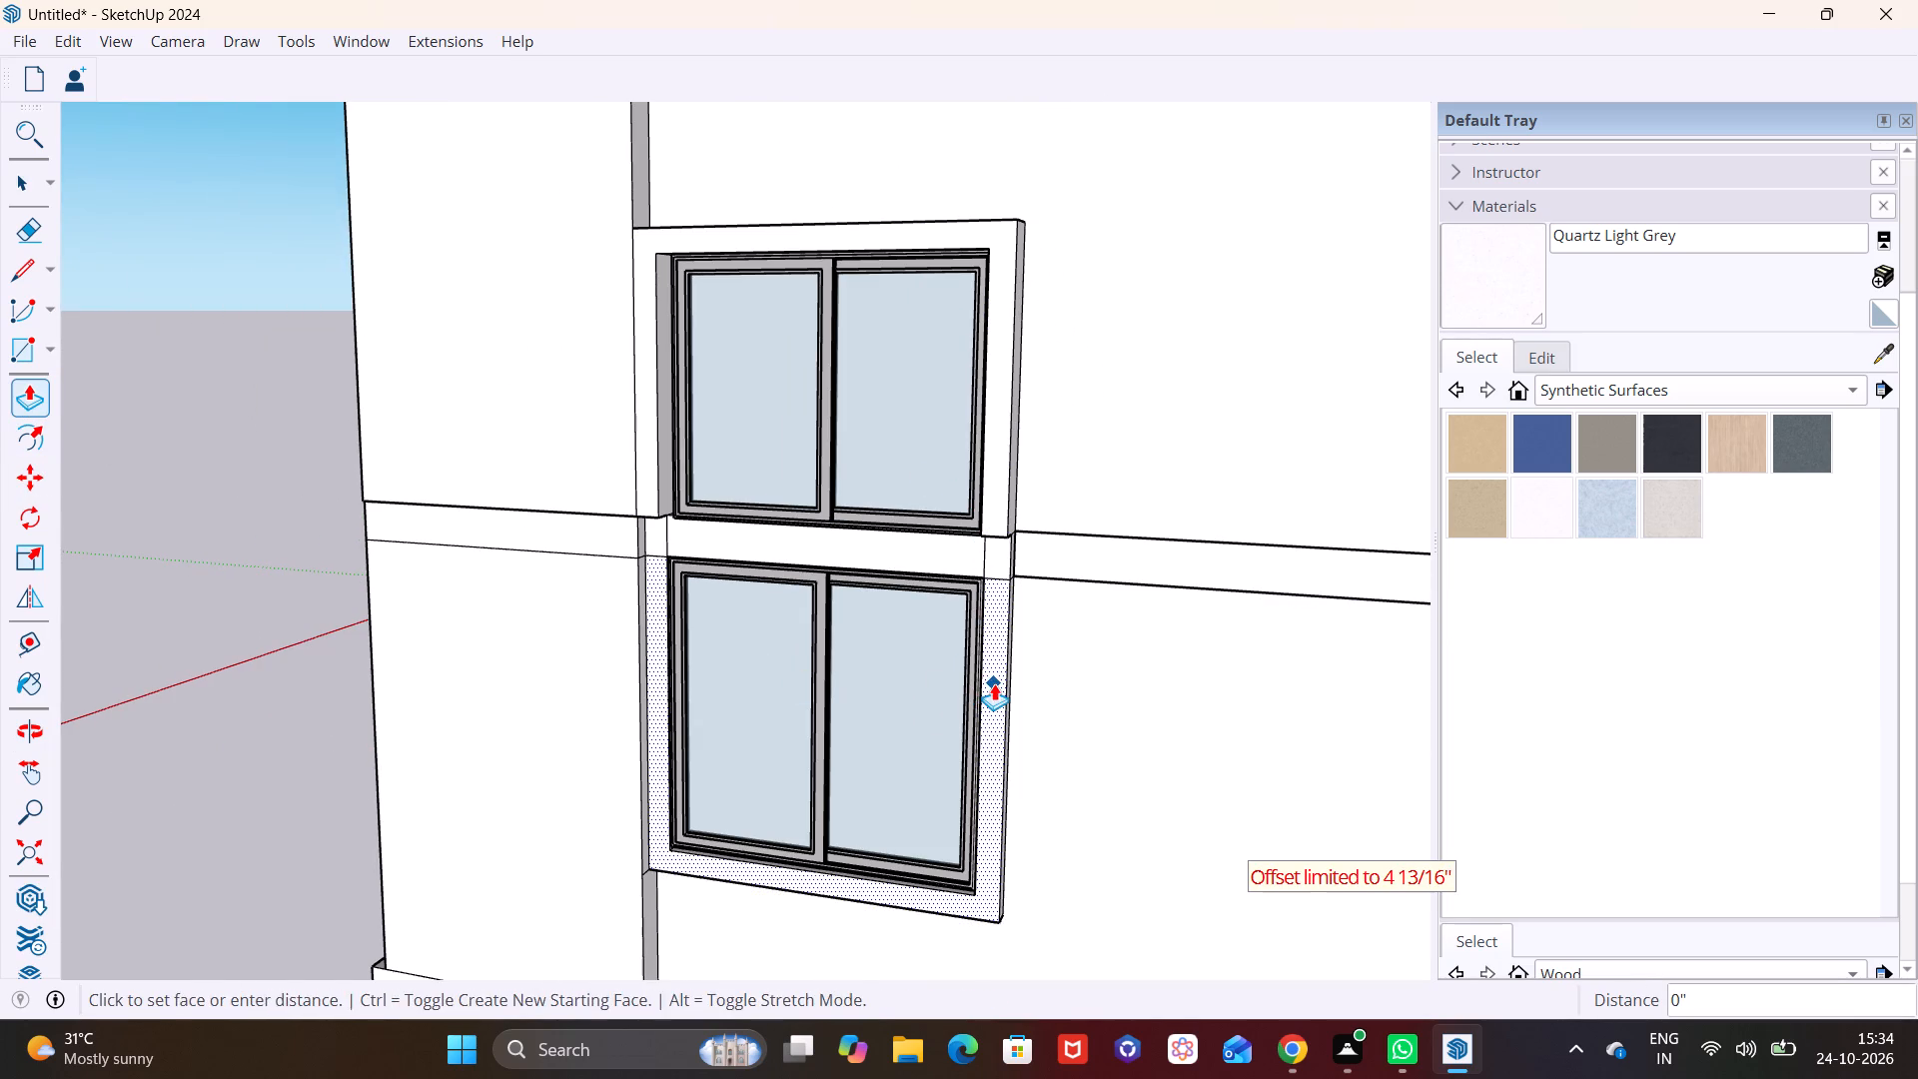
{"action": "key", "text": "space"}
{"action": "left_click", "coordinate": [800, 539]}
{"action": "left_click", "coordinate": [30, 401]}
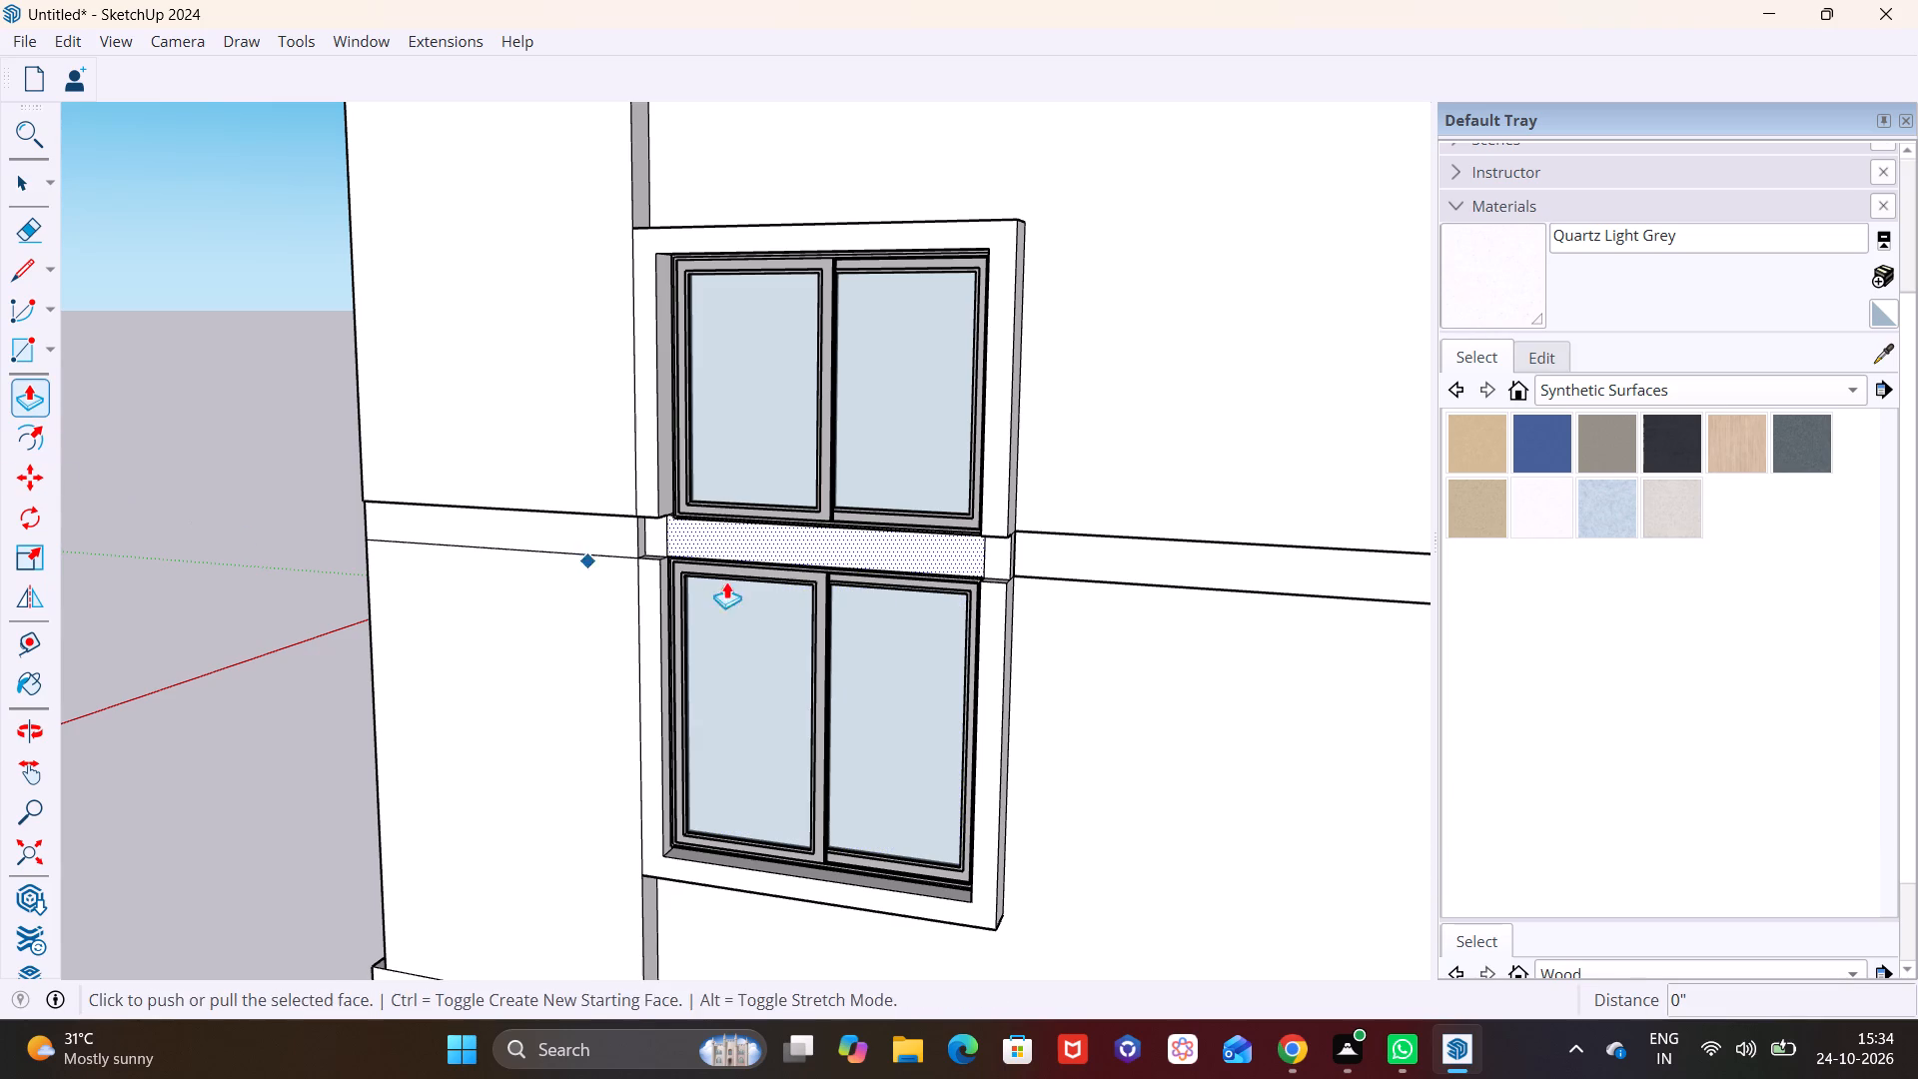
{"action": "double_click", "coordinate": [908, 549]}
{"action": "key", "text": "space"}
Repeat the pull on the two short band pieces at either end of the strip between the windows.
{"action": "left_click", "coordinate": [998, 555]}
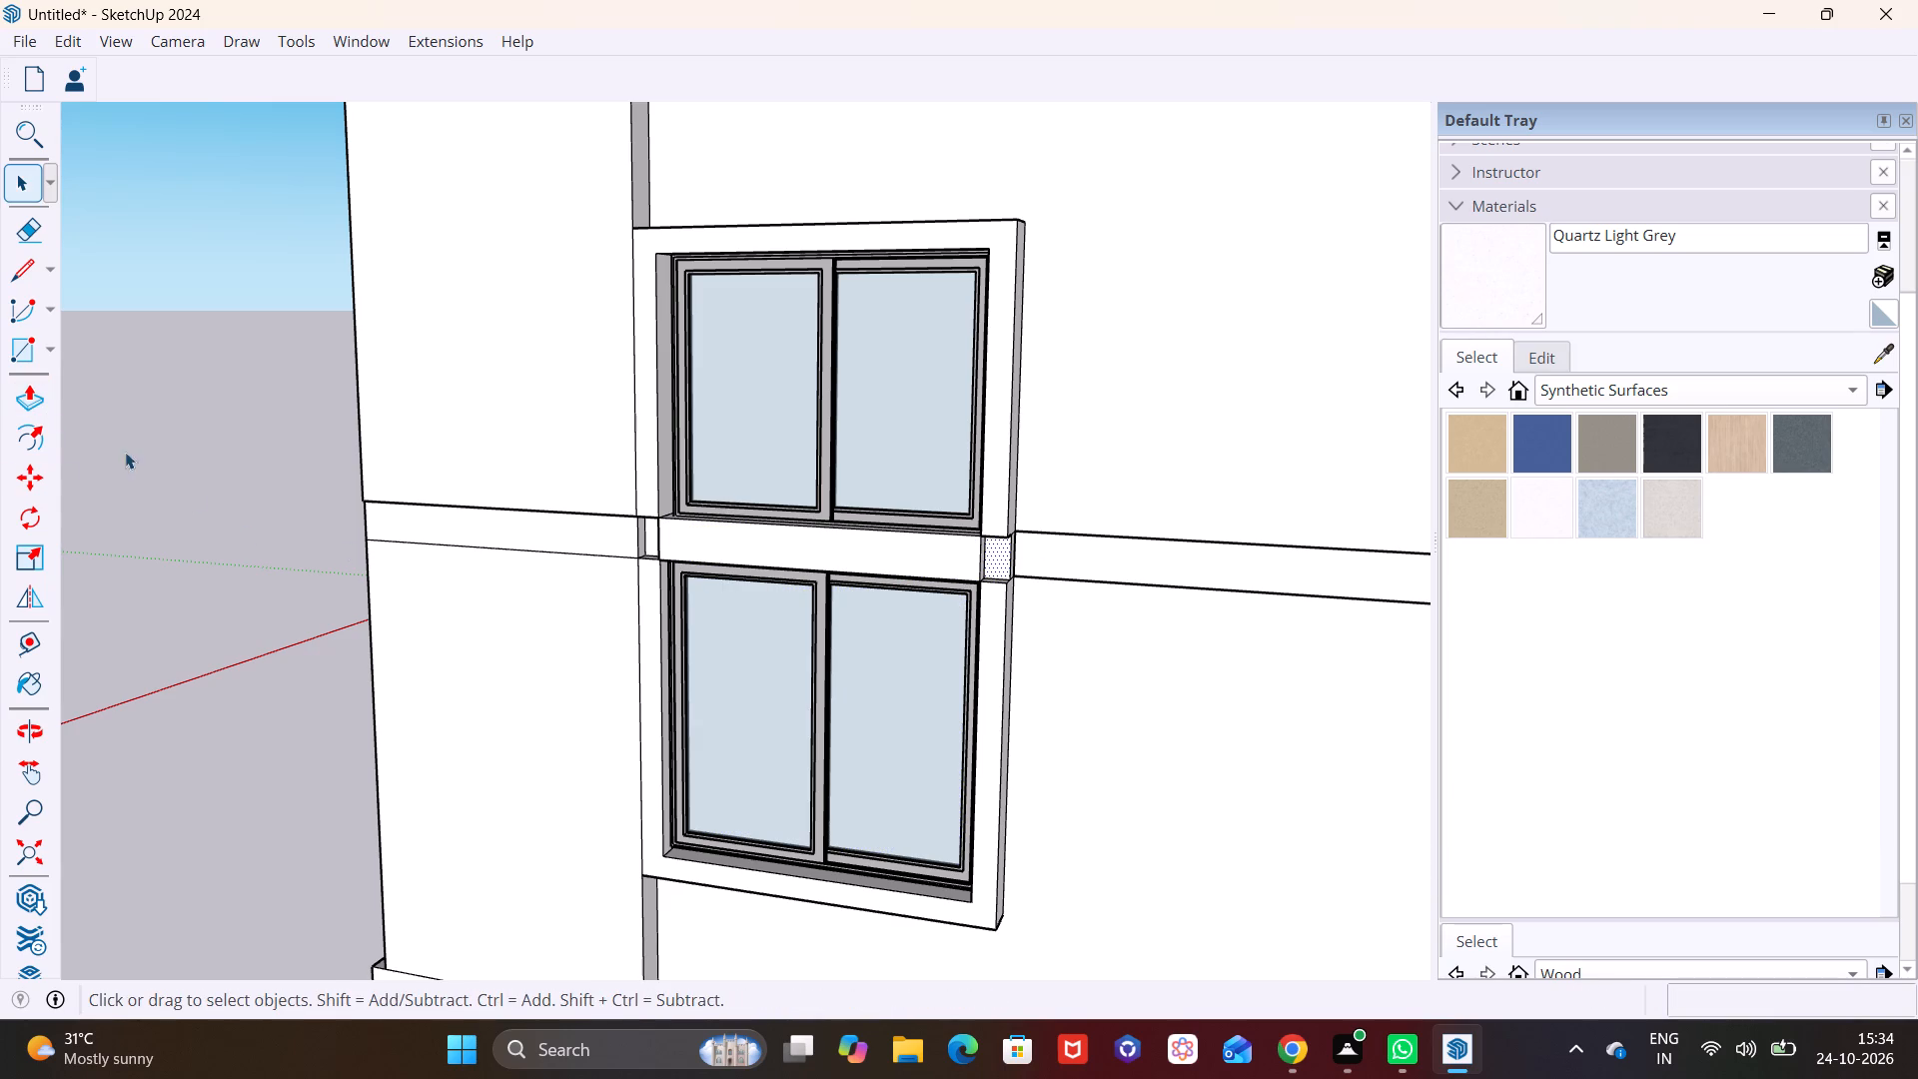
{"action": "left_click_drag", "start_coordinate": [25, 399], "coordinate": [40, 410]}
{"action": "double_click", "coordinate": [1001, 564]}
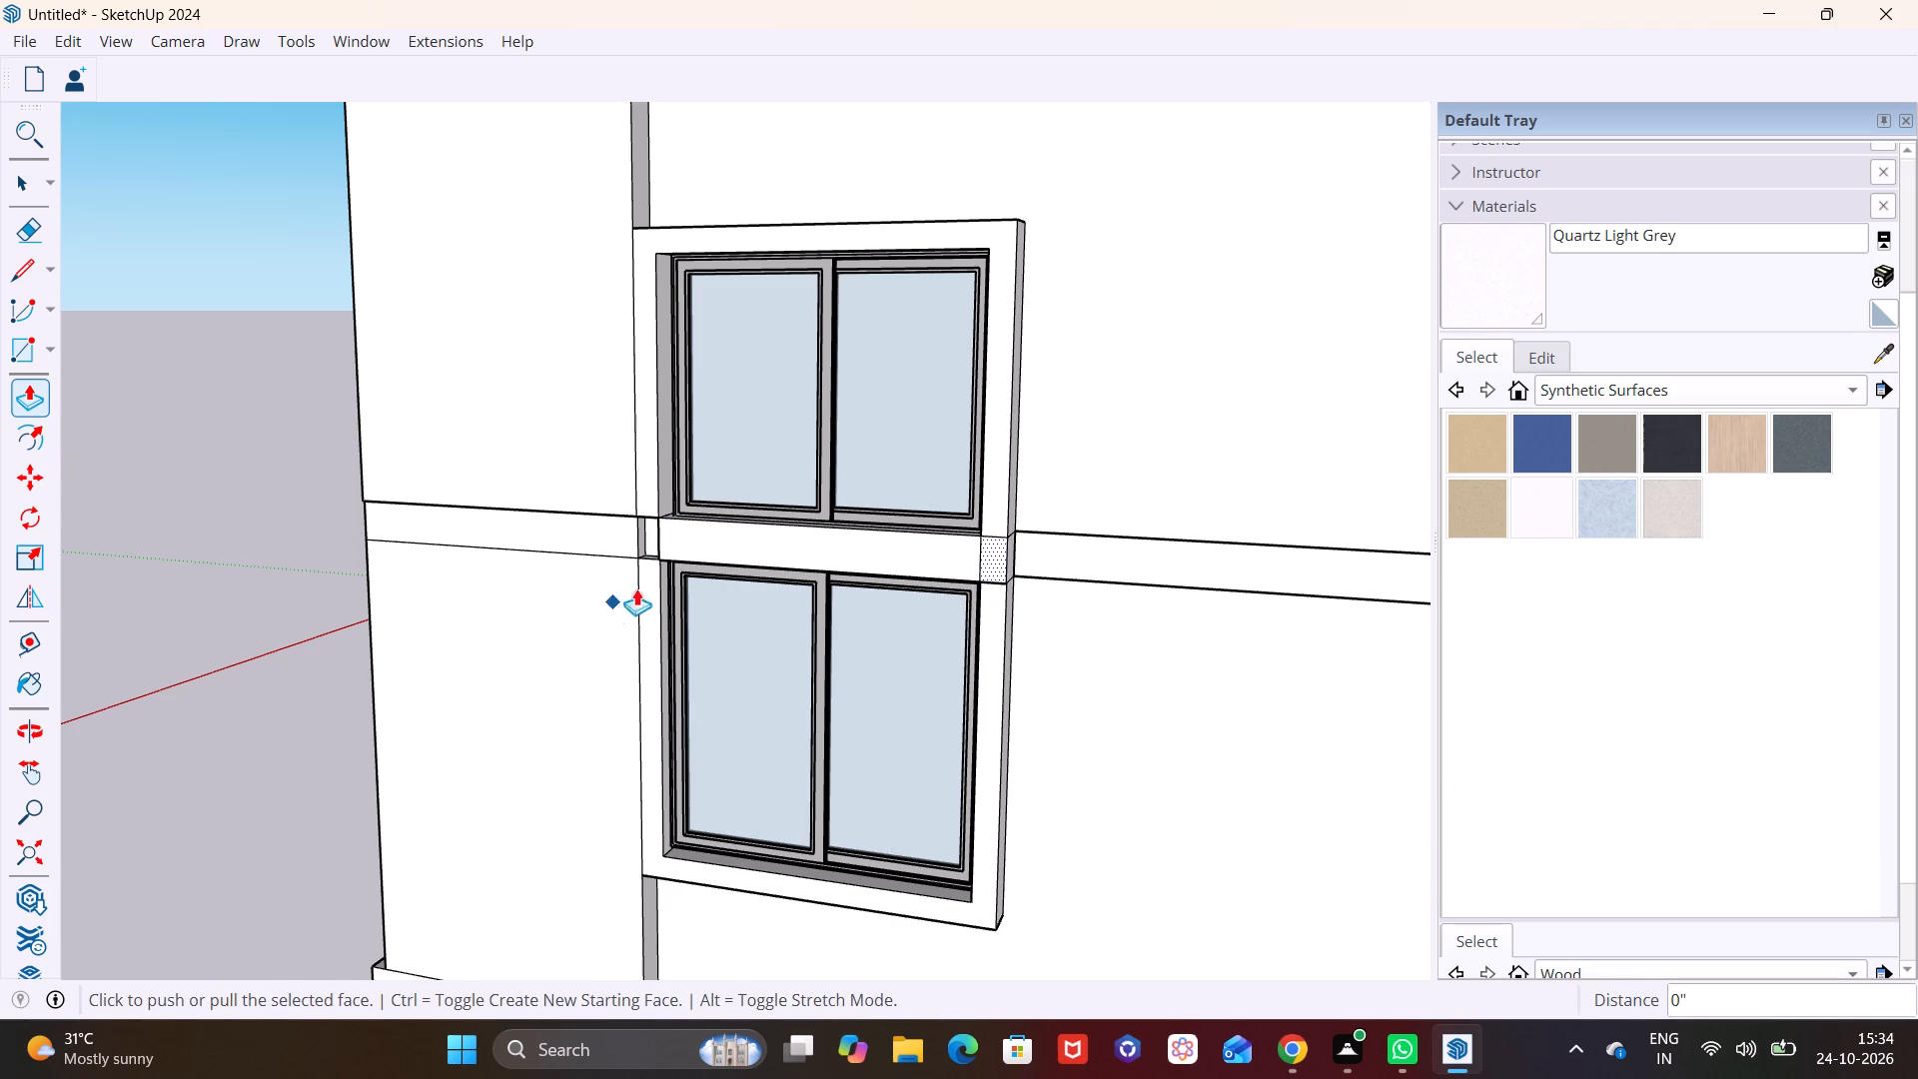
{"action": "key", "text": "space"}
{"action": "left_click", "coordinate": [646, 539]}
{"action": "middle_click_drag", "start_coordinate": [658, 539], "coordinate": [839, 547]}
{"action": "scroll", "coordinate": [858, 534], "scroll_direction": "up", "scroll_amount": 3}
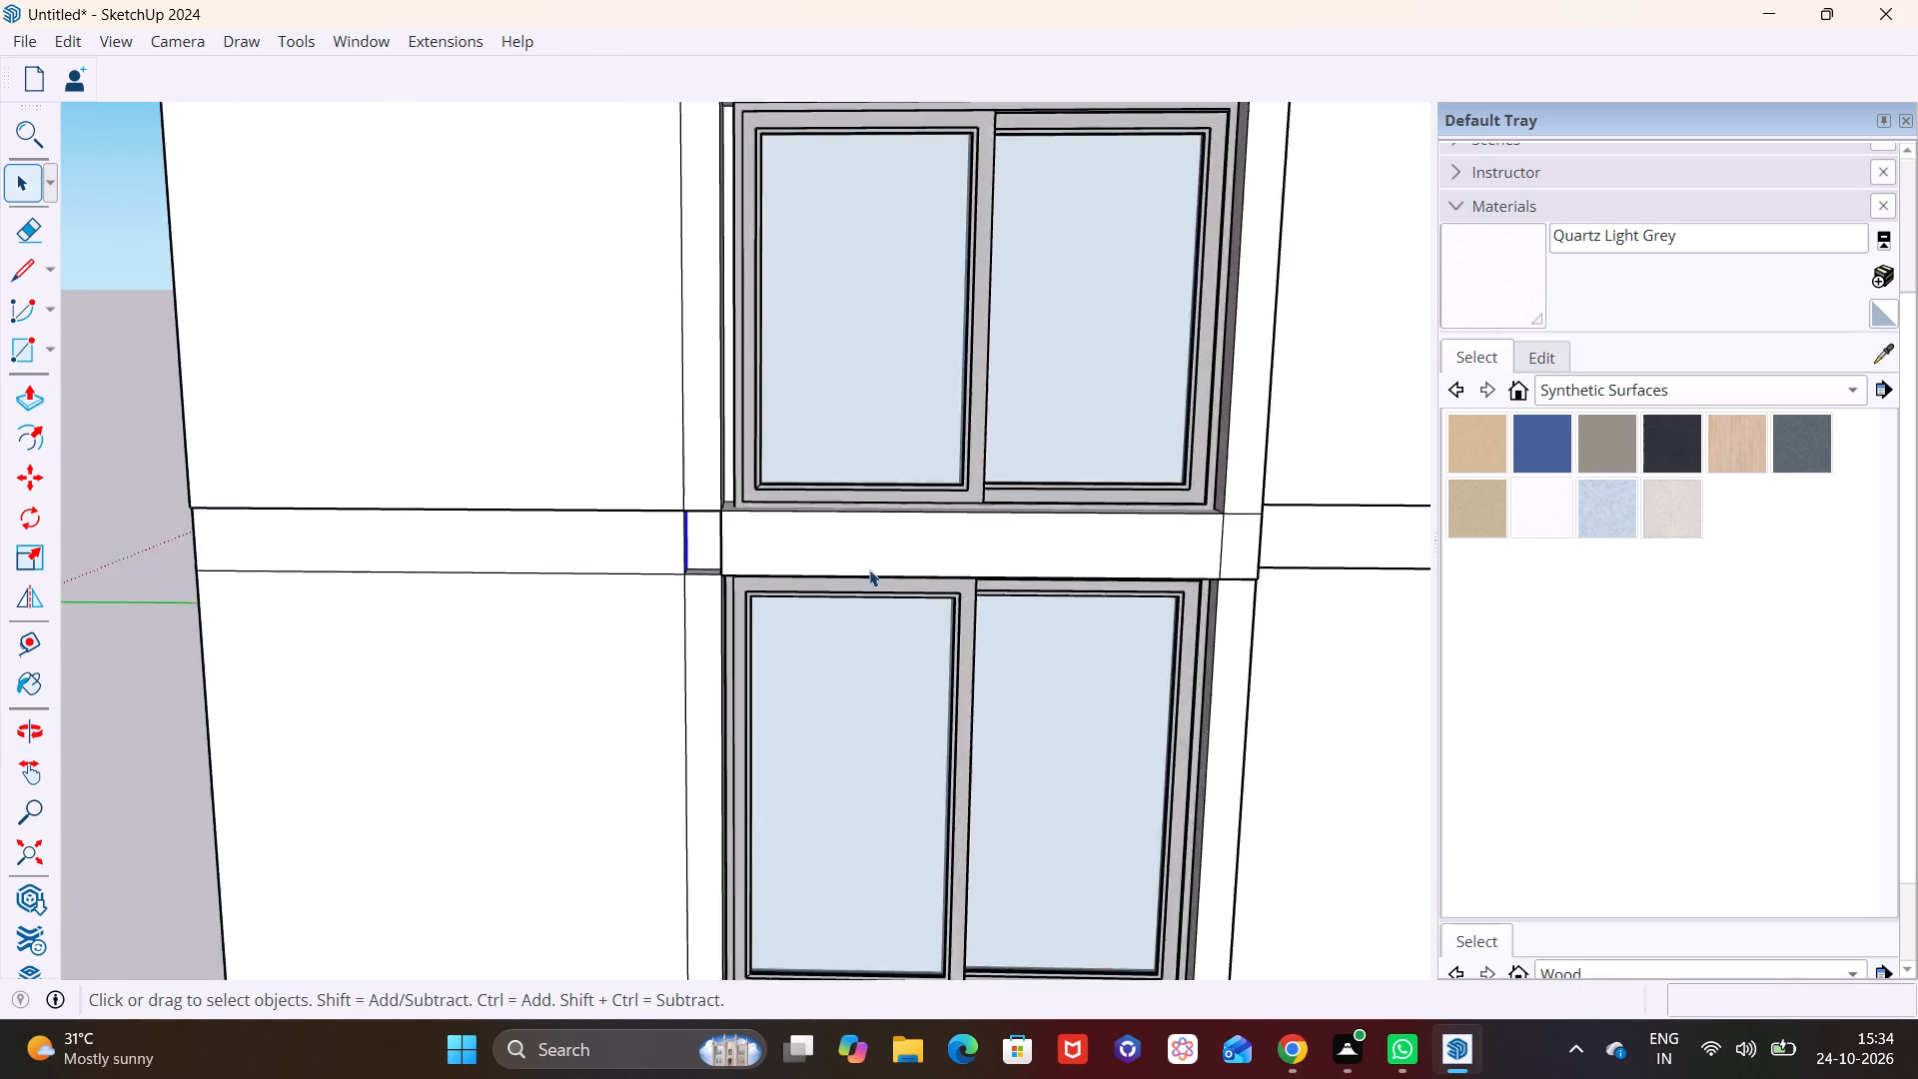
{"action": "scroll", "coordinate": [869, 569], "scroll_direction": "up", "scroll_amount": 4}
{"action": "left_click", "coordinate": [665, 520]}
{"action": "left_click_drag", "start_coordinate": [19, 389], "coordinate": [19, 400]}
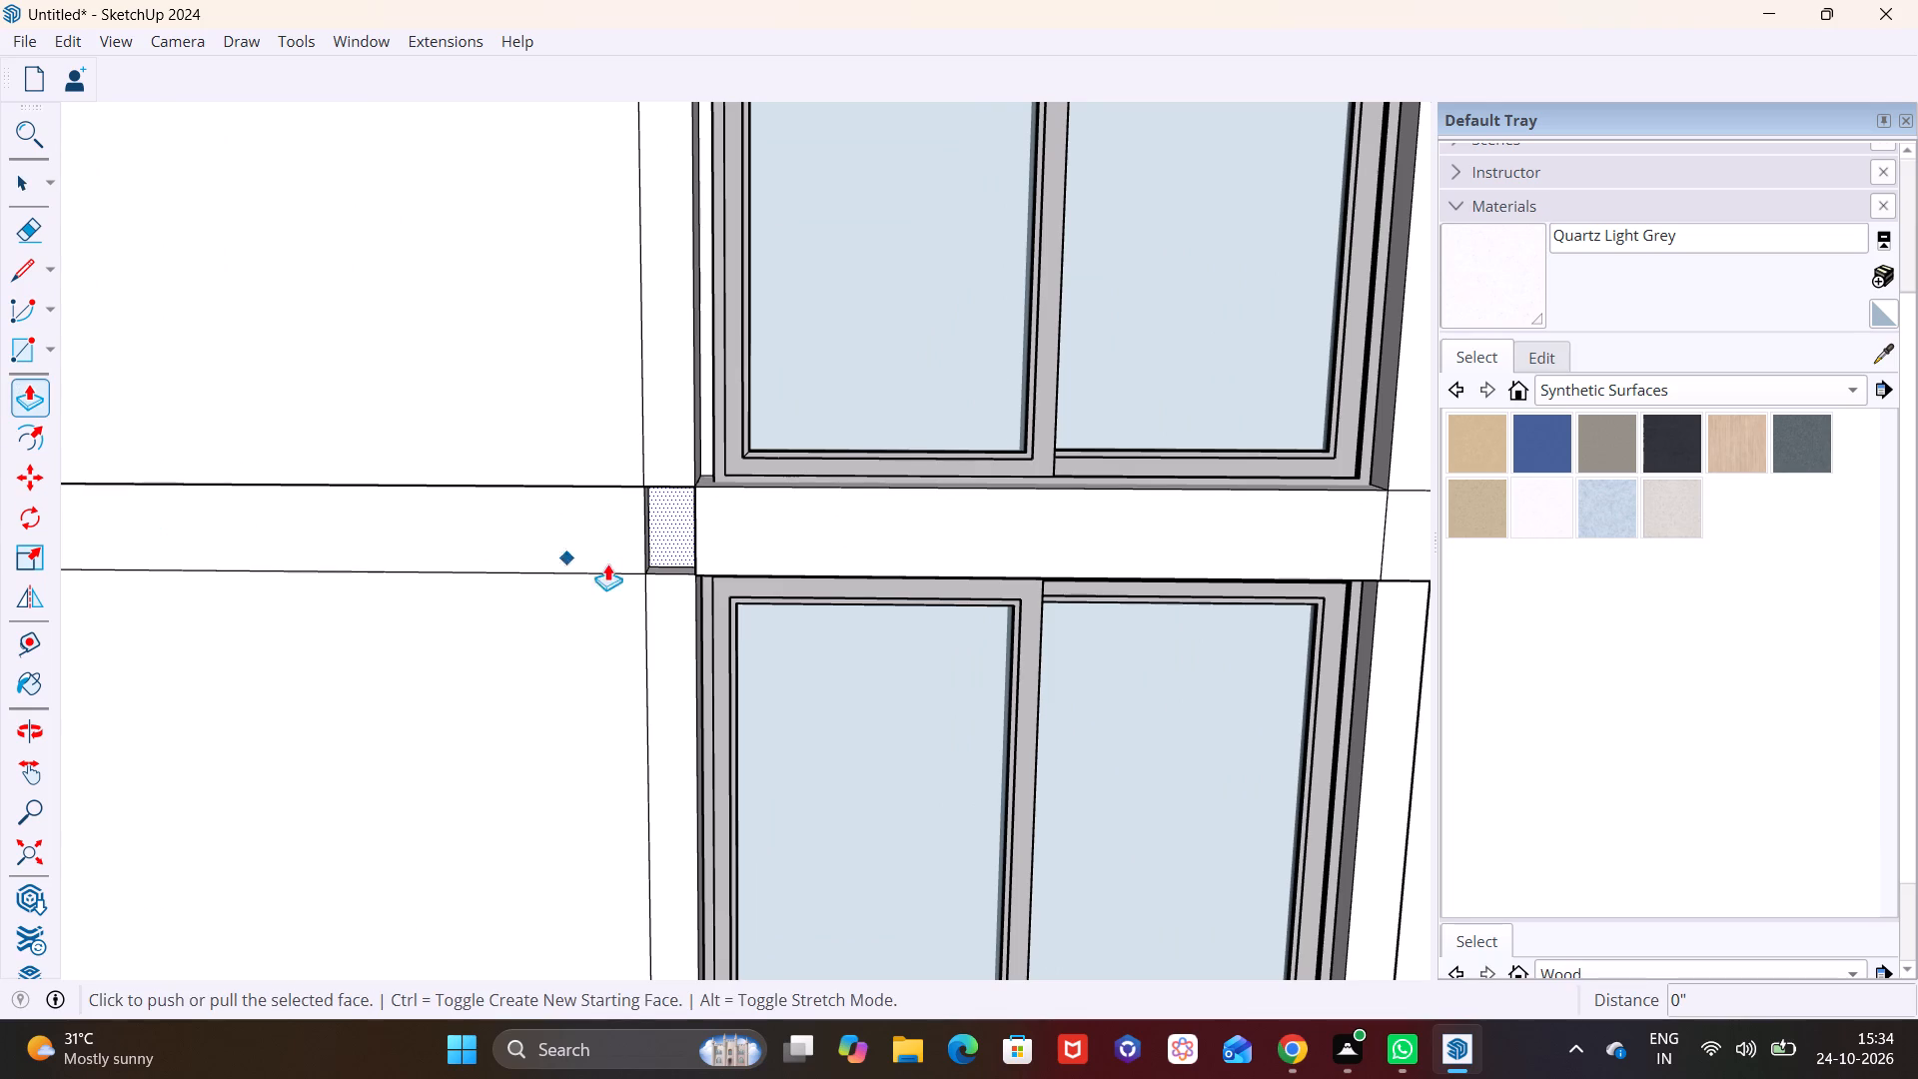
{"action": "double_click", "coordinate": [672, 539]}
{"action": "scroll", "coordinate": [728, 601], "scroll_direction": "down", "scroll_amount": 6}
{"action": "key", "text": "space"}
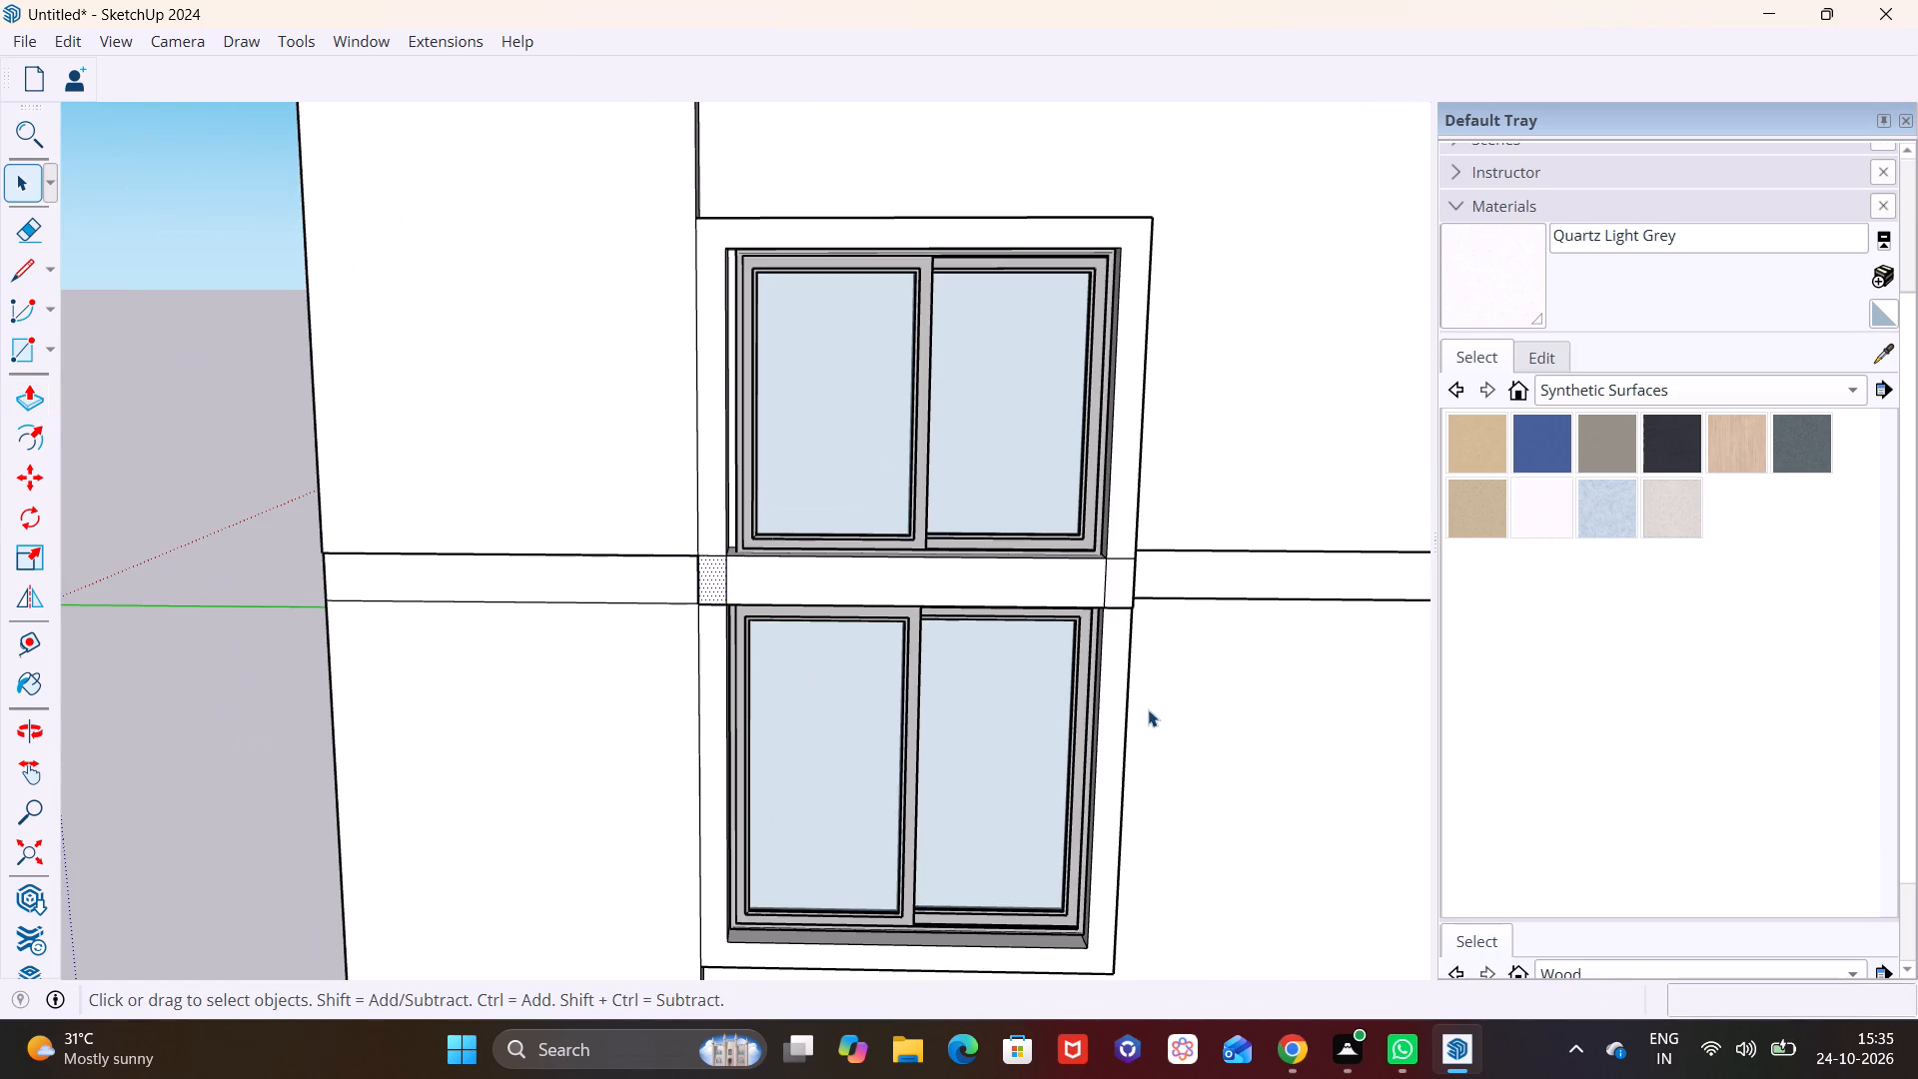
Delete the two short vertical edges that divide the band strip from its end pieces.
{"action": "left_click", "coordinate": [1159, 701]}
{"action": "left_click", "coordinate": [724, 574]}
{"action": "key", "text": "Delete"}
{"action": "left_click", "coordinate": [1102, 580]}
{"action": "key", "text": "Delete"}
Examine the windows and frames on both facades around the building's corner.
{"action": "scroll", "coordinate": [1084, 563], "scroll_direction": "down", "scroll_amount": 3}
{"action": "middle_click_drag", "start_coordinate": [1061, 560], "coordinate": [1058, 398]}
{"action": "scroll", "coordinate": [754, 575], "scroll_direction": "down", "scroll_amount": 3}
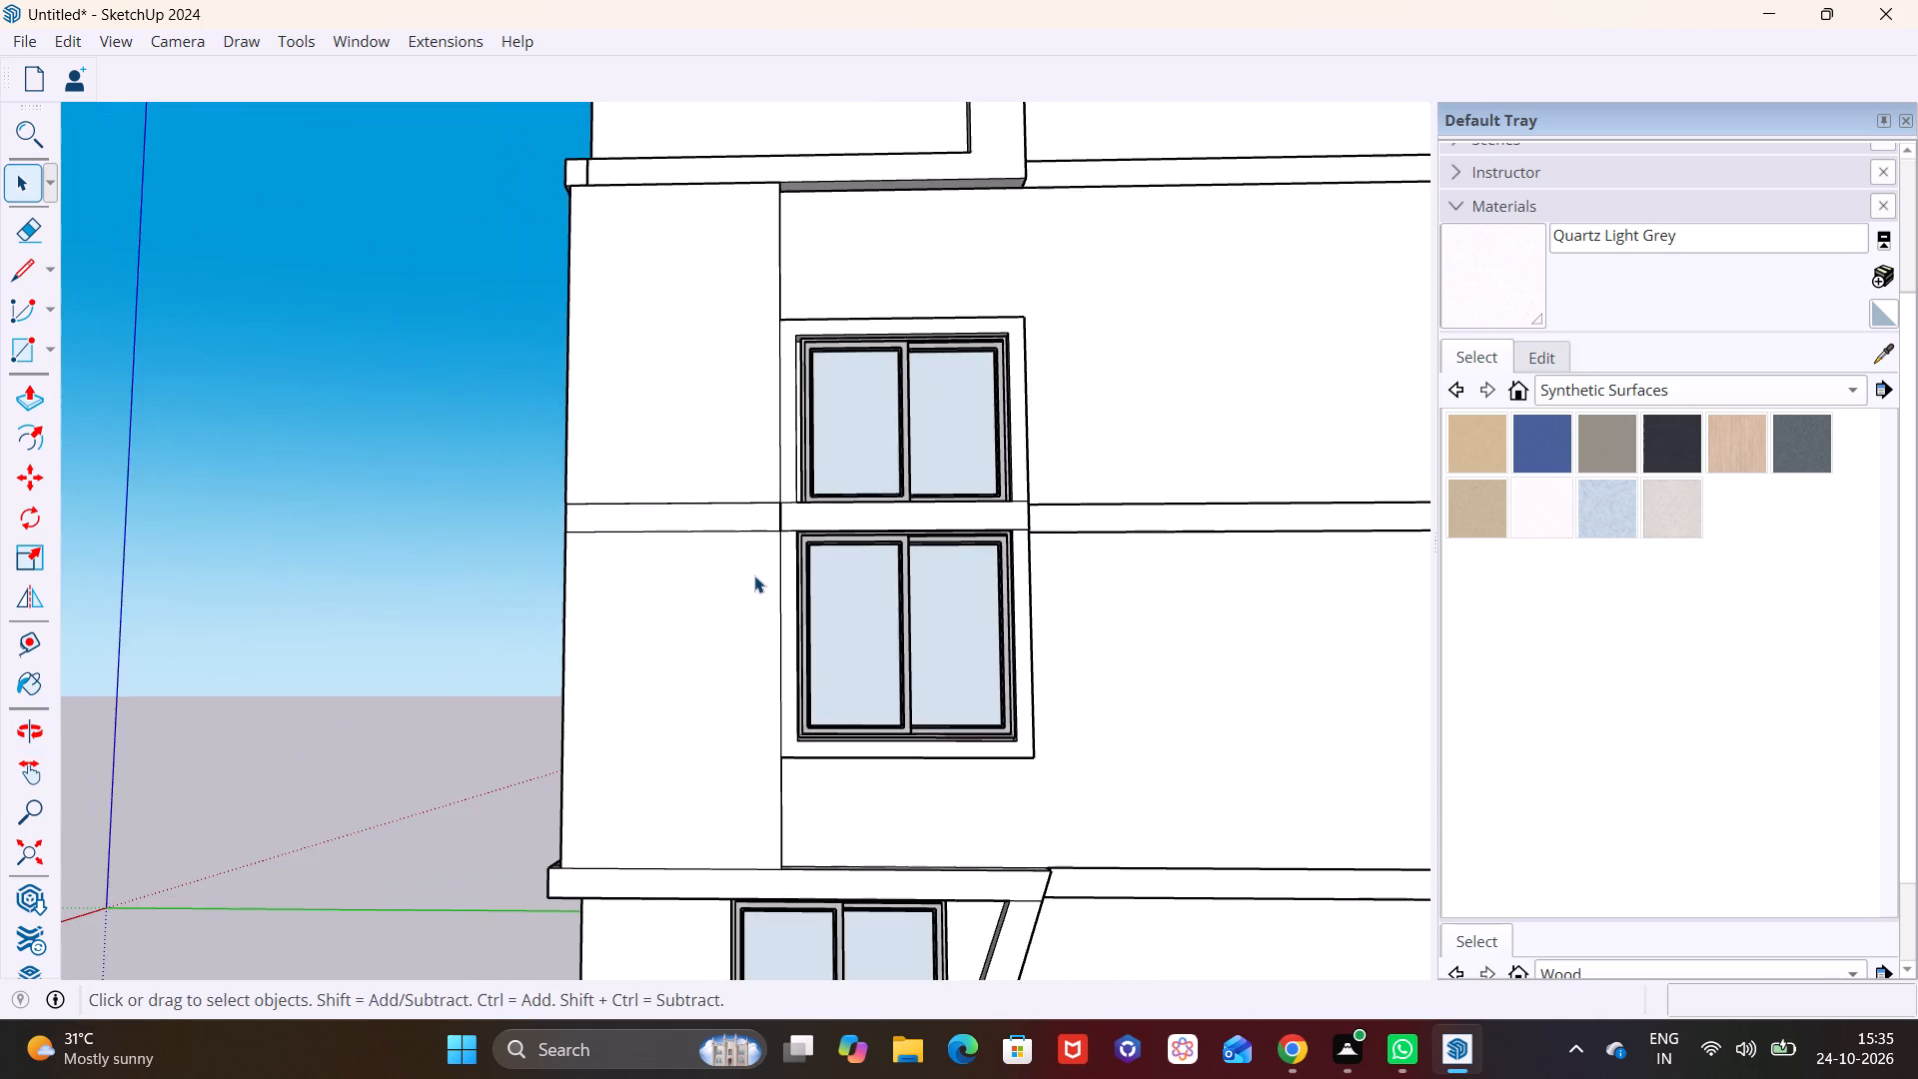
{"action": "middle_click_drag", "start_coordinate": [754, 575], "coordinate": [1316, 664]}
{"action": "middle_click_drag", "start_coordinate": [679, 562], "coordinate": [1081, 609]}
{"action": "scroll", "coordinate": [538, 565], "scroll_direction": "up", "scroll_amount": 2}
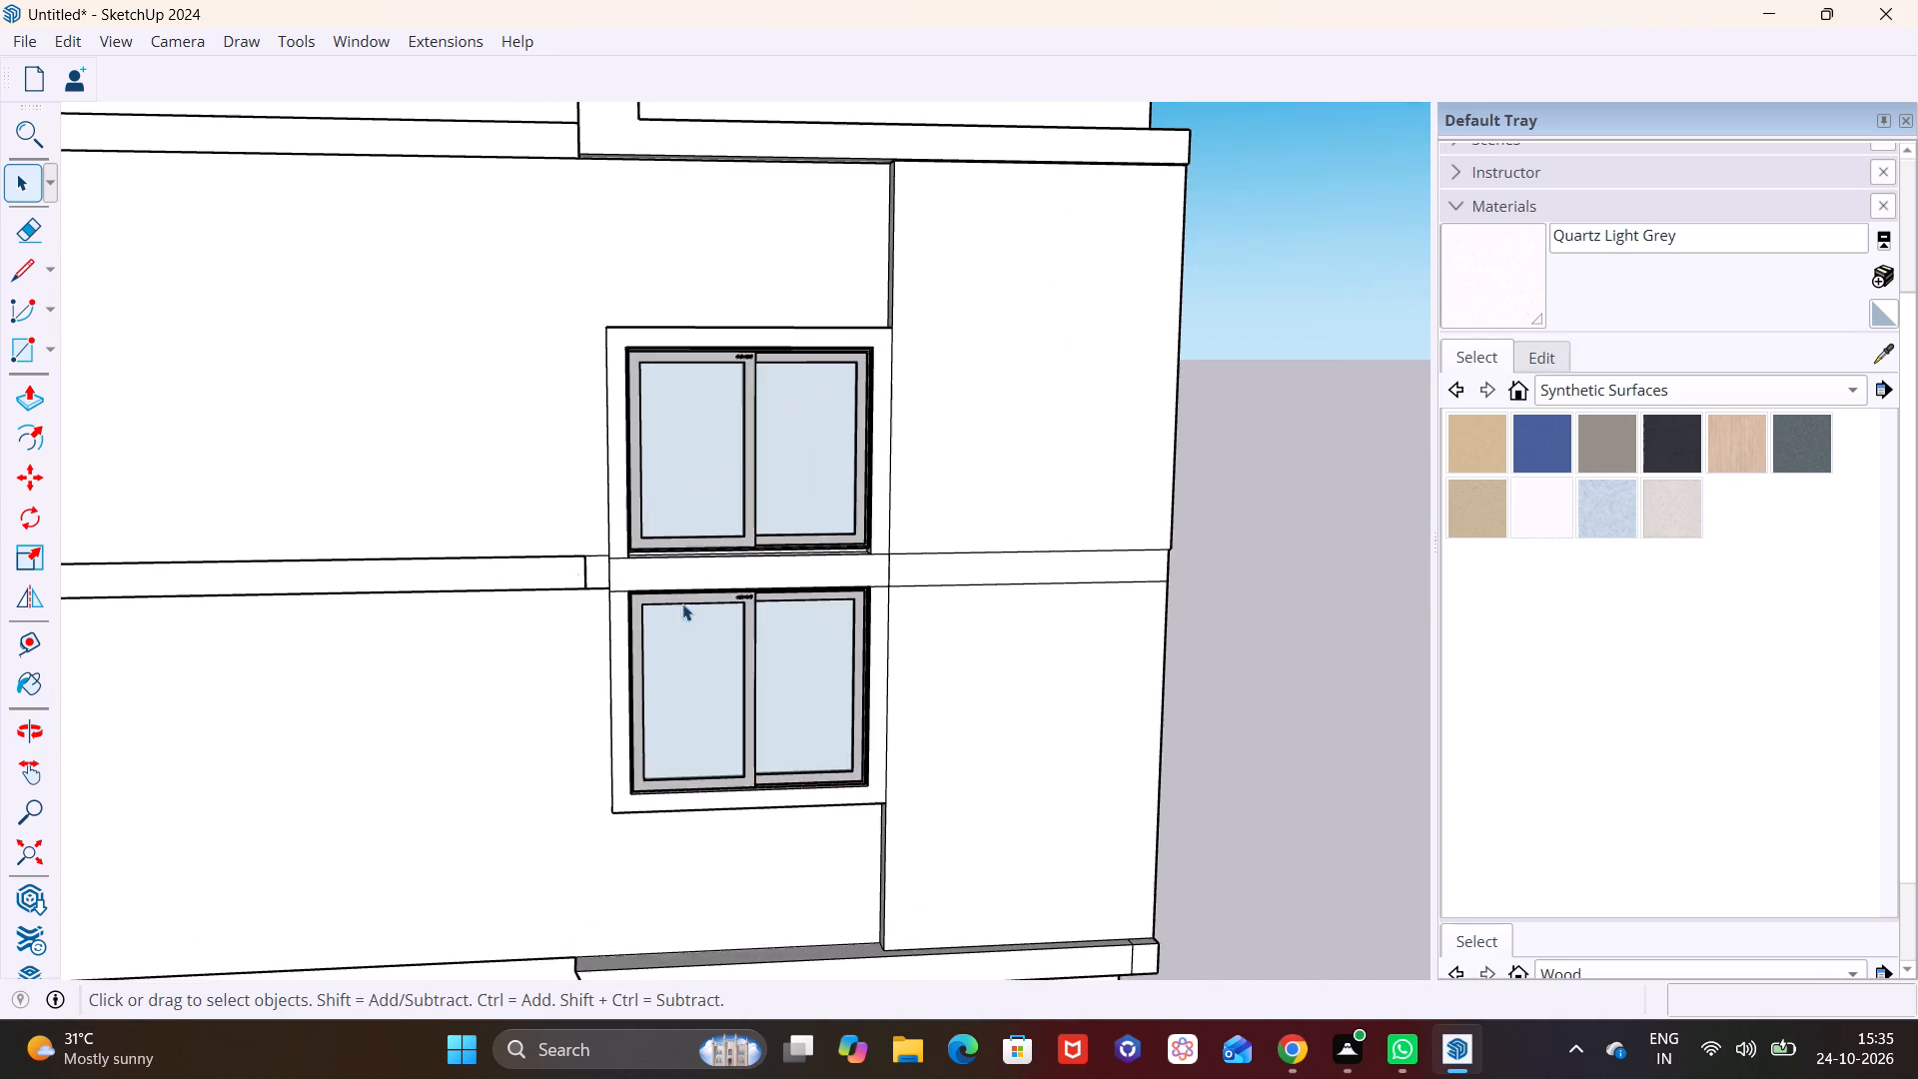
{"action": "middle_click_drag", "start_coordinate": [767, 626], "coordinate": [569, 624]}
{"action": "scroll", "coordinate": [551, 623], "scroll_direction": "up", "scroll_amount": 1}
{"action": "scroll", "coordinate": [553, 605], "scroll_direction": "down", "scroll_amount": 11}
{"action": "middle_click_drag", "start_coordinate": [634, 702], "coordinate": [363, 665]}
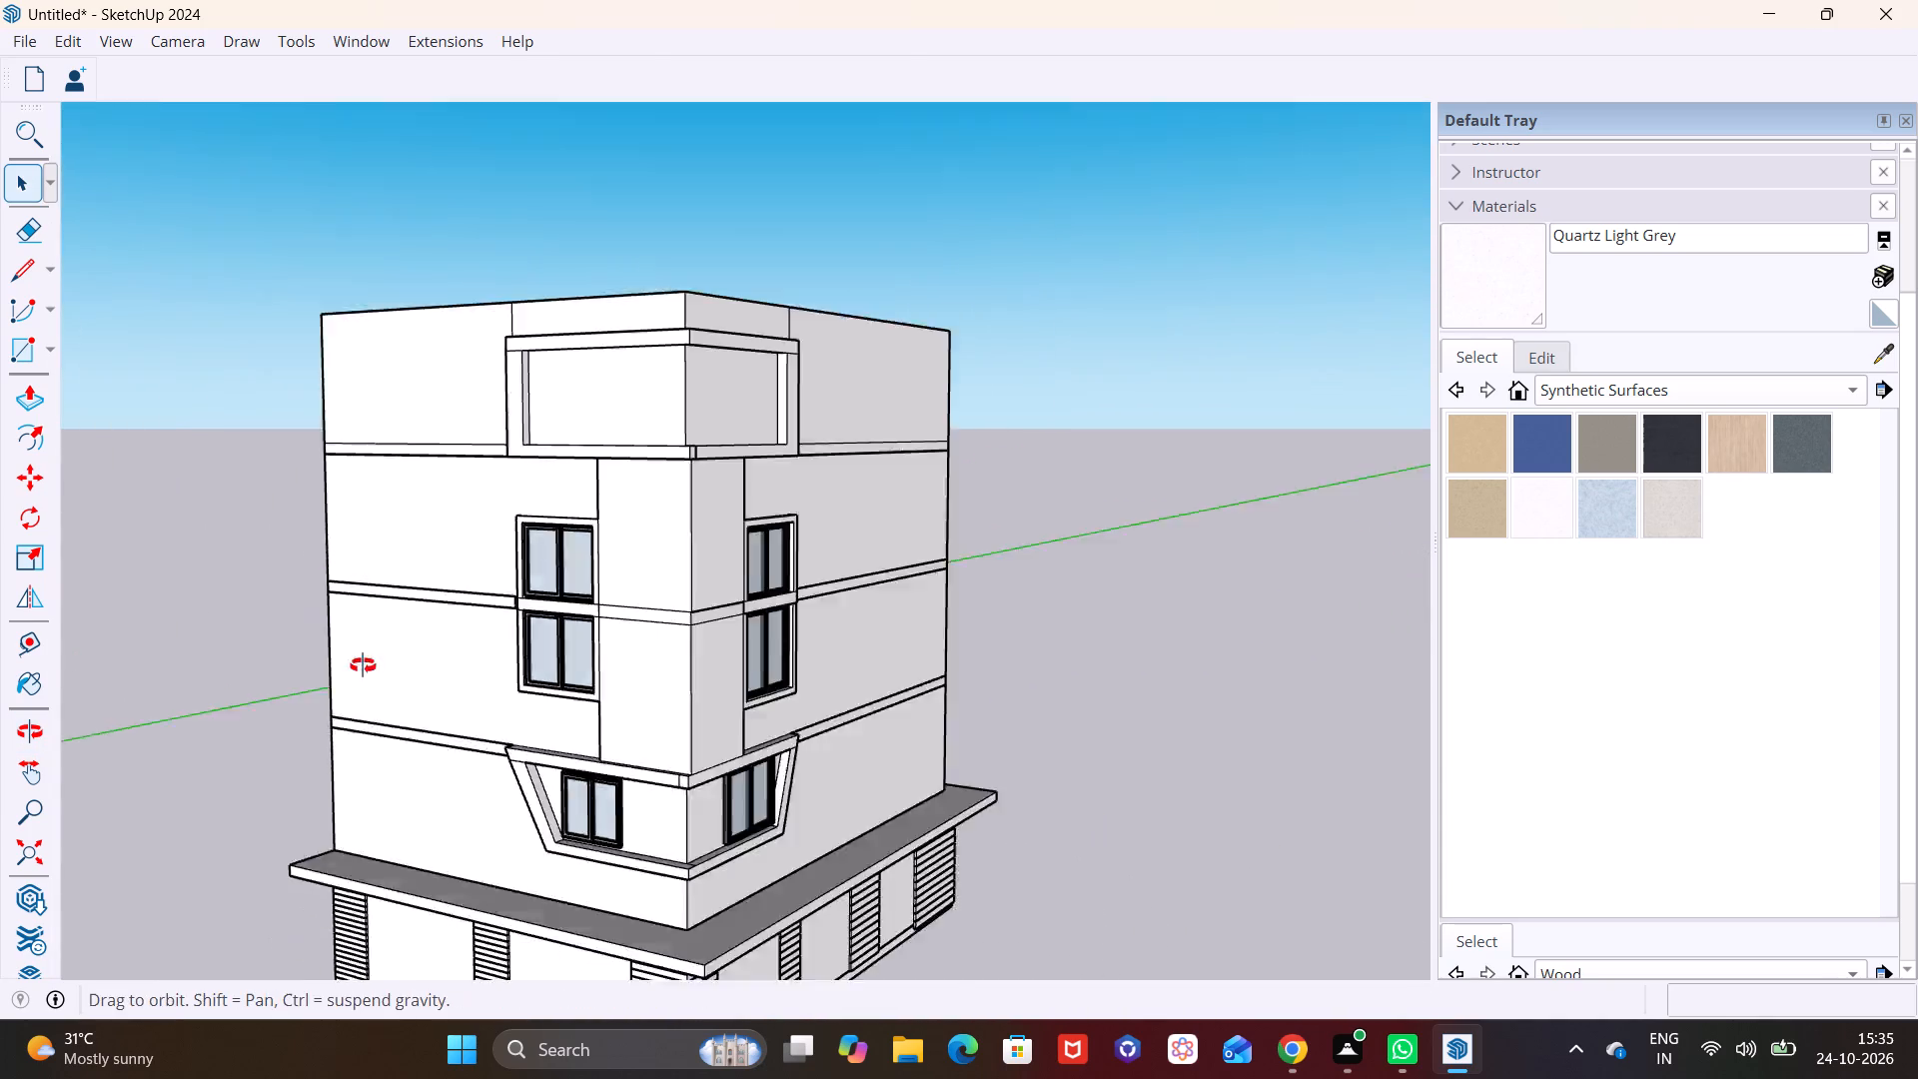
{"action": "middle_click_drag", "start_coordinate": [363, 665], "coordinate": [210, 650]}
{"action": "scroll", "coordinate": [401, 626], "scroll_direction": "down", "scroll_amount": 3}
{"action": "middle_click_drag", "start_coordinate": [452, 635], "coordinate": [437, 709], "text": "shift"}
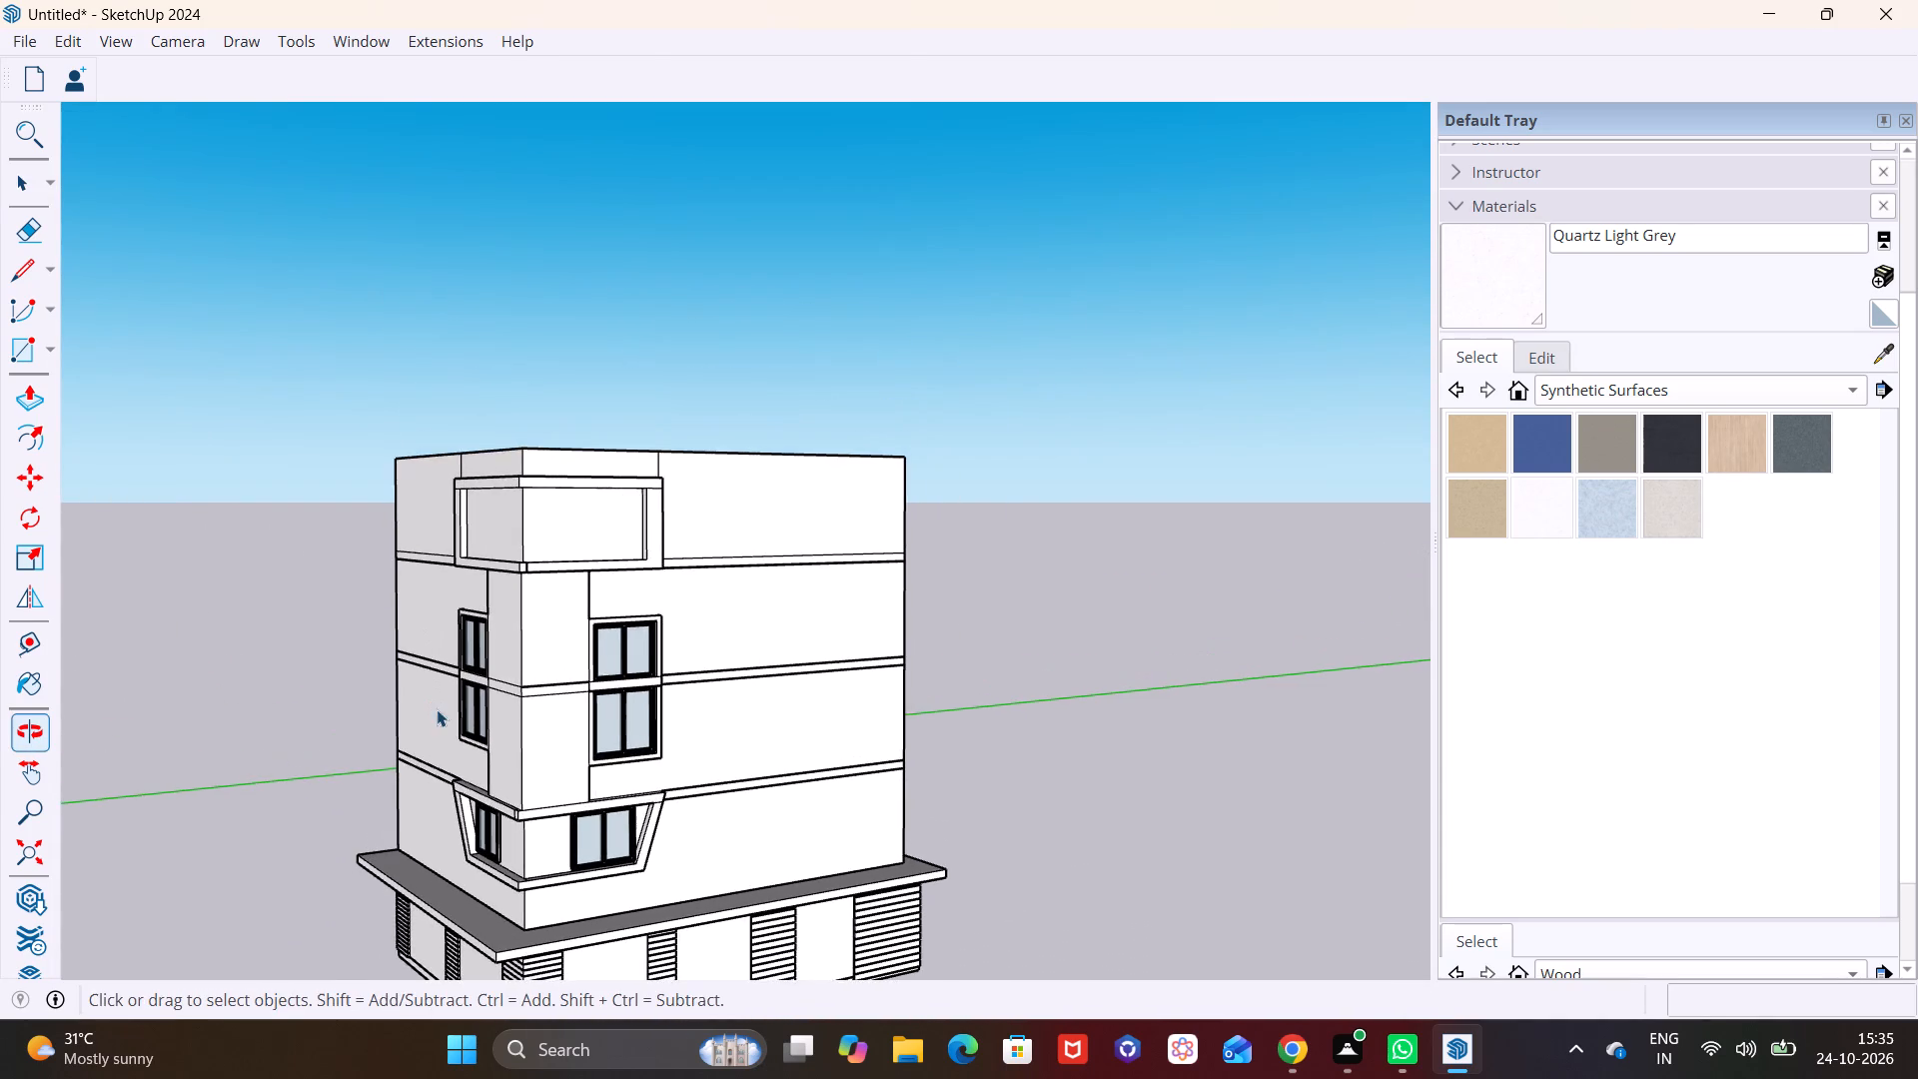
Copy the window from the slanted corner frame up into the top-floor corner frame on the same facade, about 32' 7 5/8" away.
{"action": "scroll", "coordinate": [442, 715], "scroll_direction": "up", "scroll_amount": 3}
{"action": "scroll", "coordinate": [649, 912], "scroll_direction": "up", "scroll_amount": 6}
{"action": "middle_click_drag", "start_coordinate": [655, 908], "coordinate": [713, 823]}
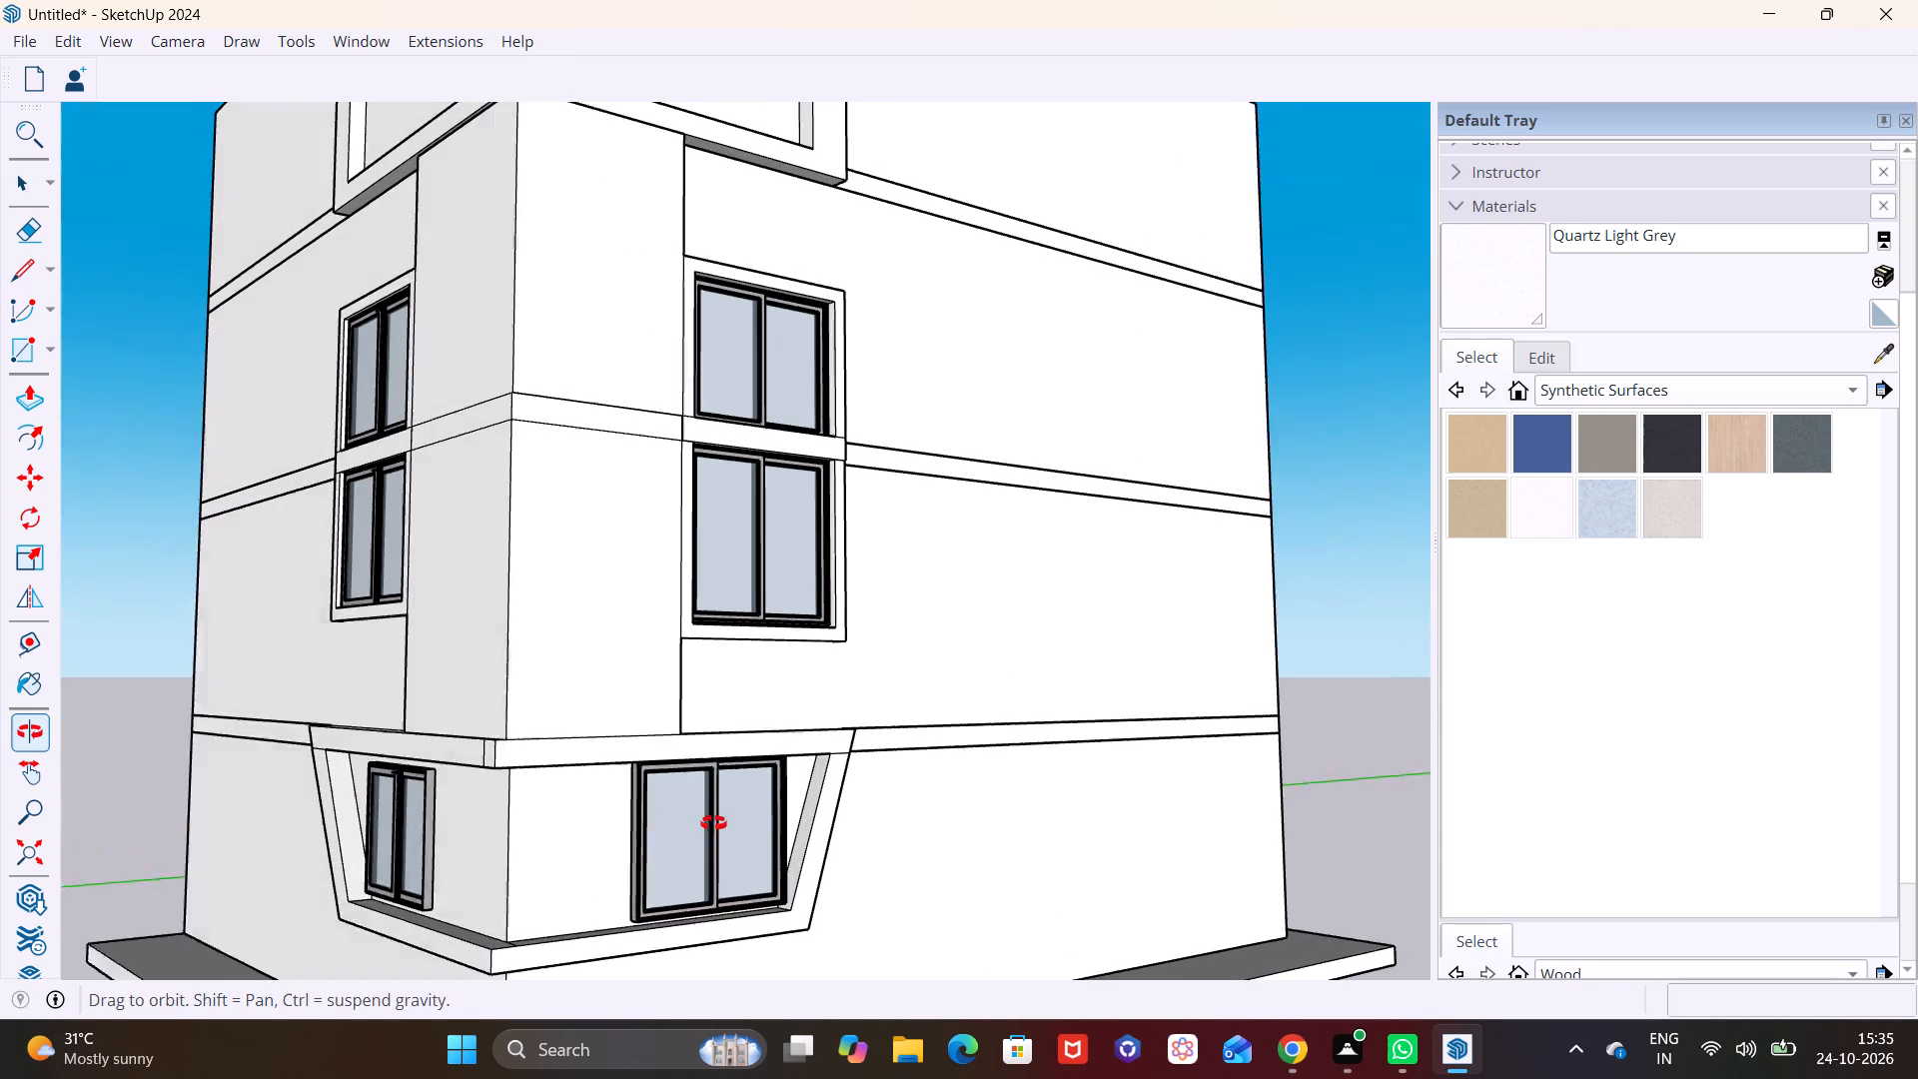
{"action": "middle_click_drag", "start_coordinate": [713, 823], "coordinate": [730, 803]}
{"action": "left_click", "coordinate": [653, 856]}
{"action": "key", "text": "m"}
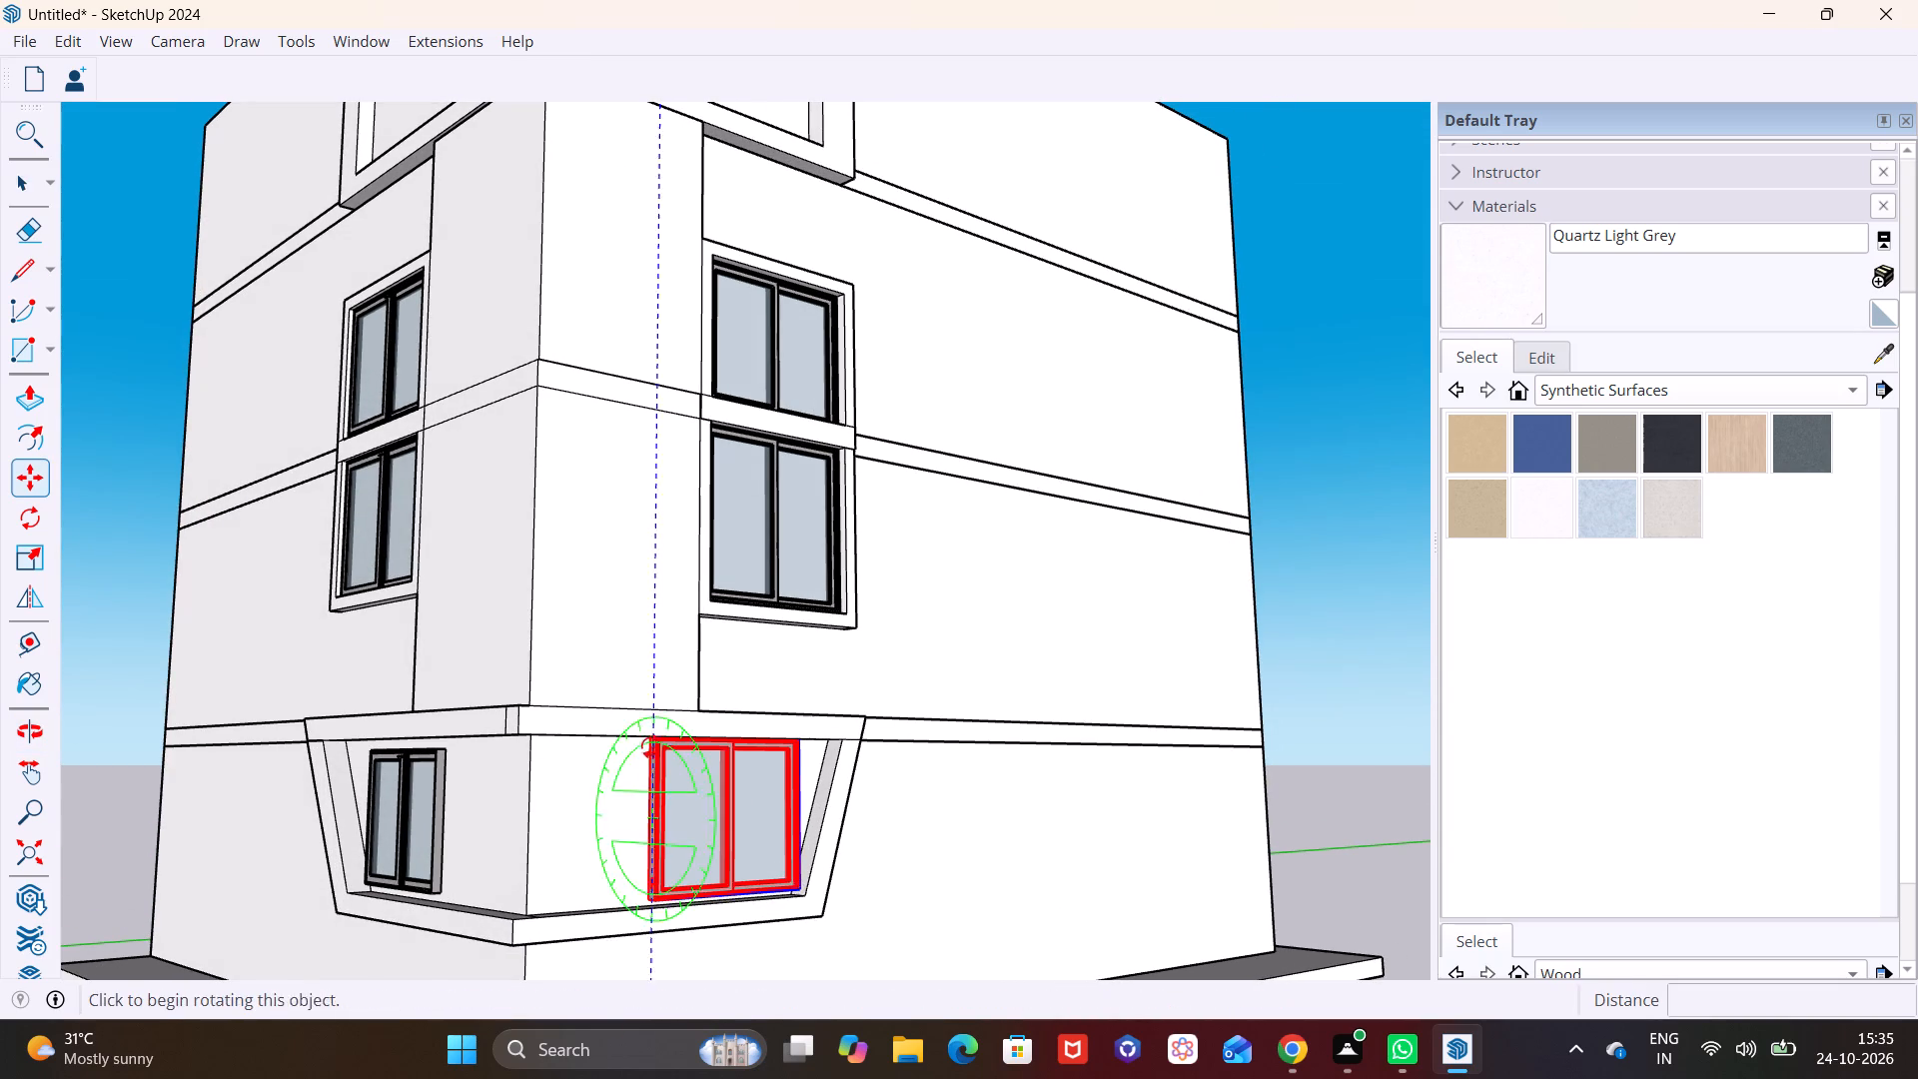
{"action": "left_click", "coordinate": [650, 744]}
{"action": "scroll", "coordinate": [671, 518], "scroll_direction": "down", "scroll_amount": 5}
{"action": "middle_click_drag", "start_coordinate": [713, 363], "coordinate": [589, 750], "text": "shift"}
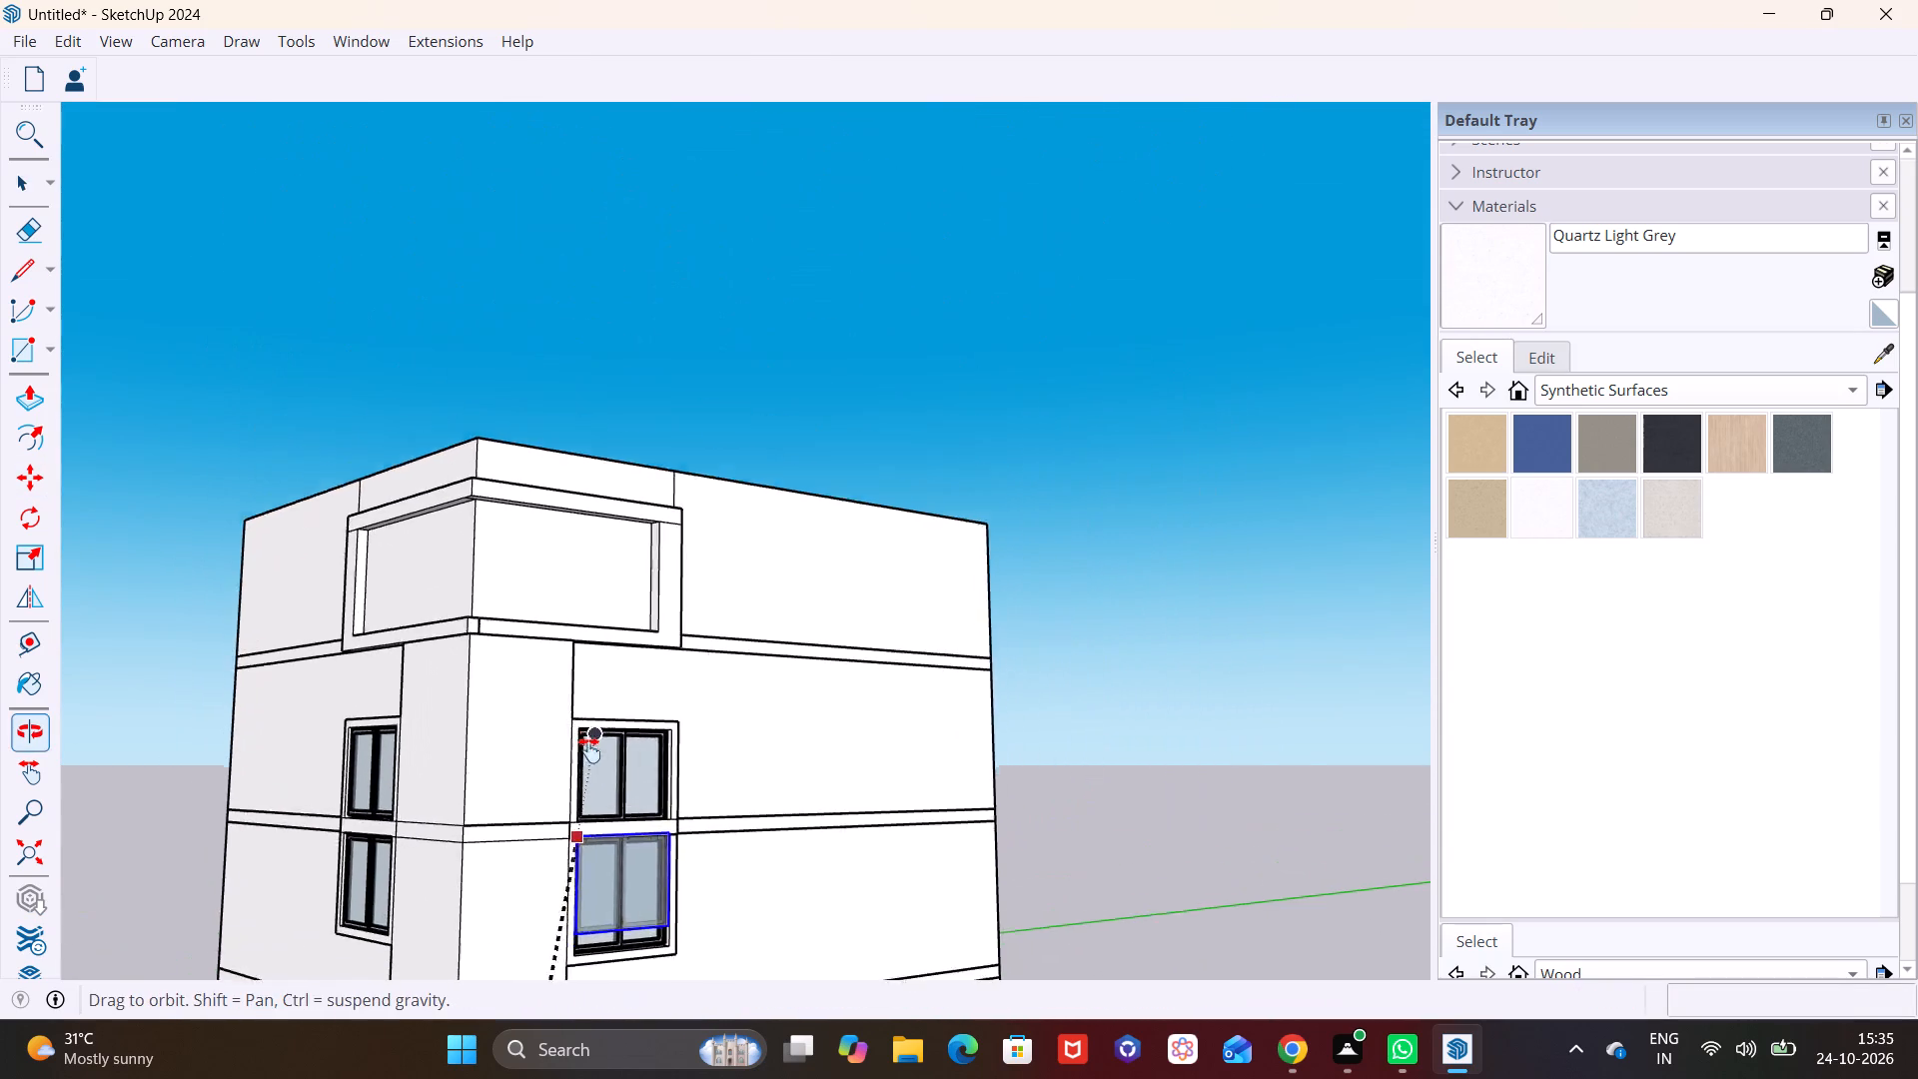
{"action": "middle_click_drag", "start_coordinate": [589, 750], "coordinate": [588, 751], "text": "shift"}
{"action": "scroll", "coordinate": [488, 569], "scroll_direction": "up", "scroll_amount": 3}
{"action": "middle_click_drag", "start_coordinate": [505, 583], "coordinate": [498, 731]}
{"action": "scroll", "coordinate": [572, 645], "scroll_direction": "up", "scroll_amount": 5}
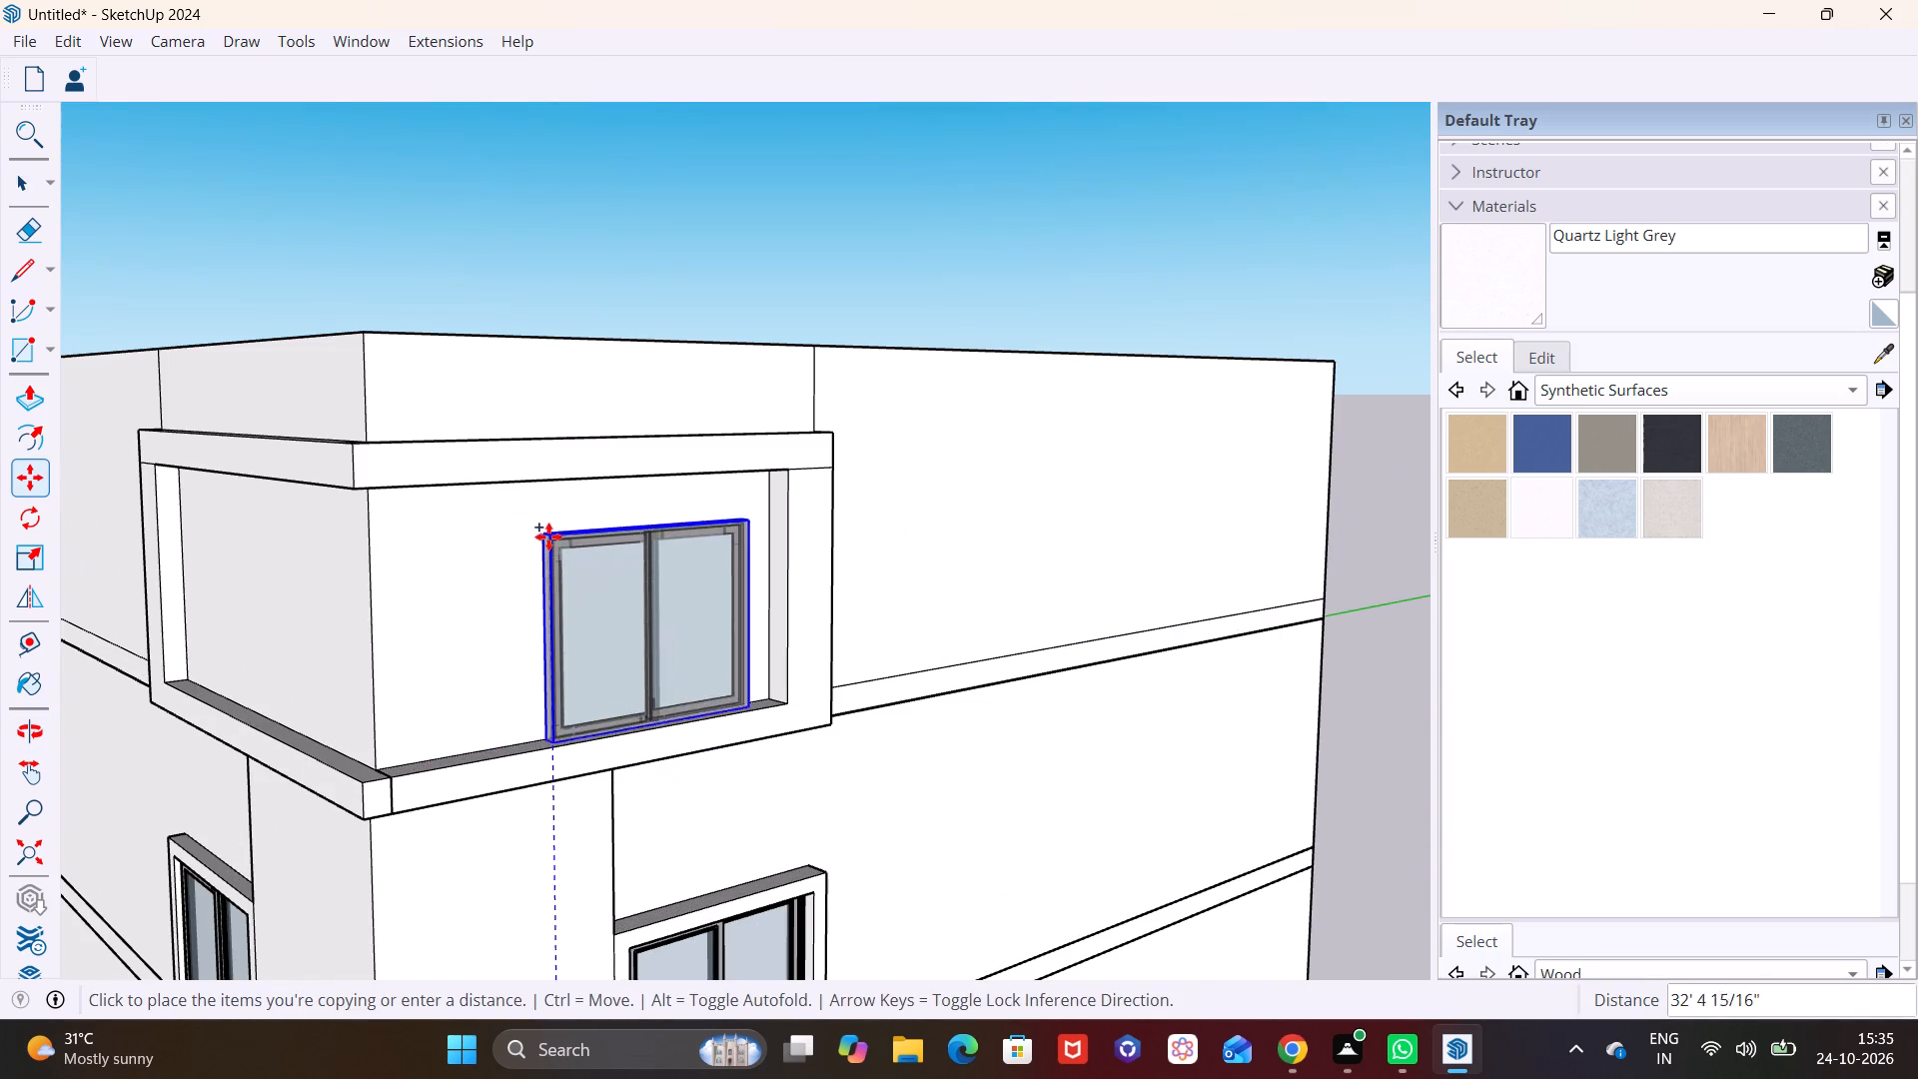
{"action": "left_click", "coordinate": [574, 529]}
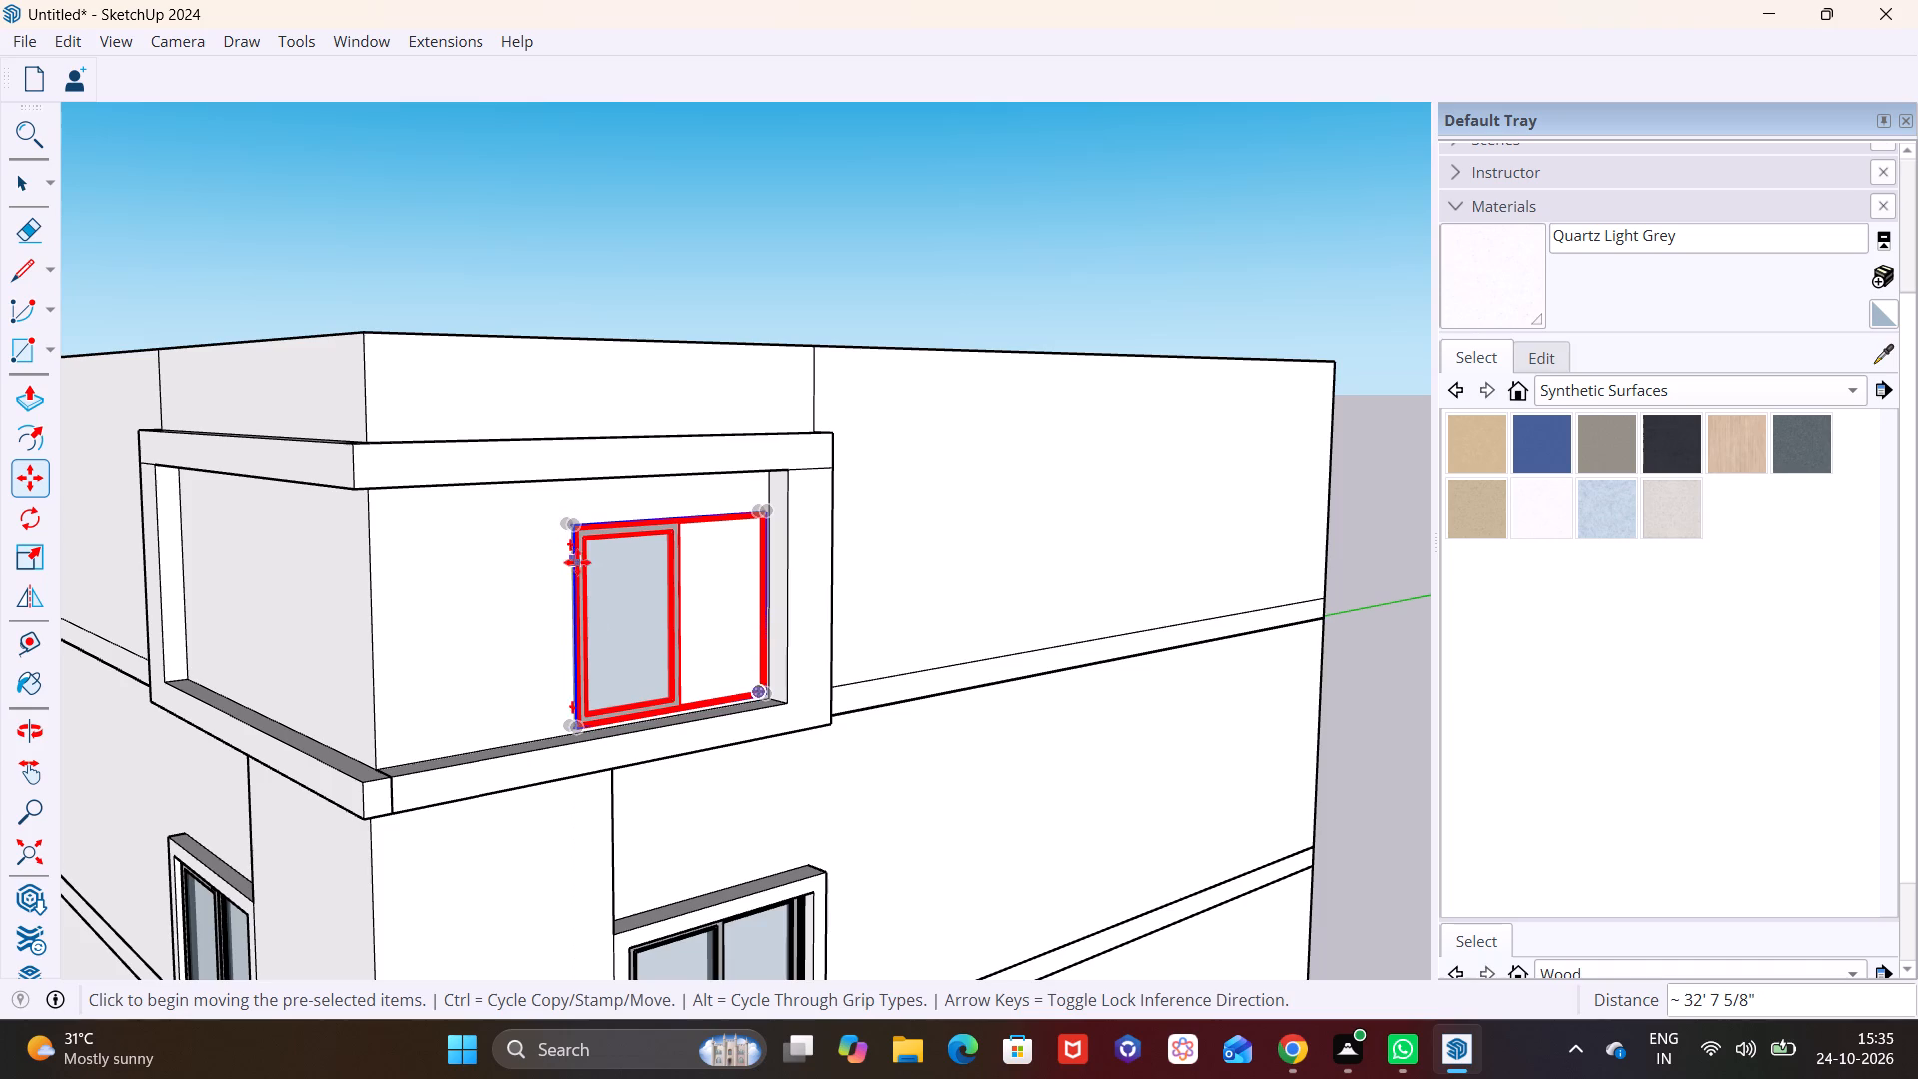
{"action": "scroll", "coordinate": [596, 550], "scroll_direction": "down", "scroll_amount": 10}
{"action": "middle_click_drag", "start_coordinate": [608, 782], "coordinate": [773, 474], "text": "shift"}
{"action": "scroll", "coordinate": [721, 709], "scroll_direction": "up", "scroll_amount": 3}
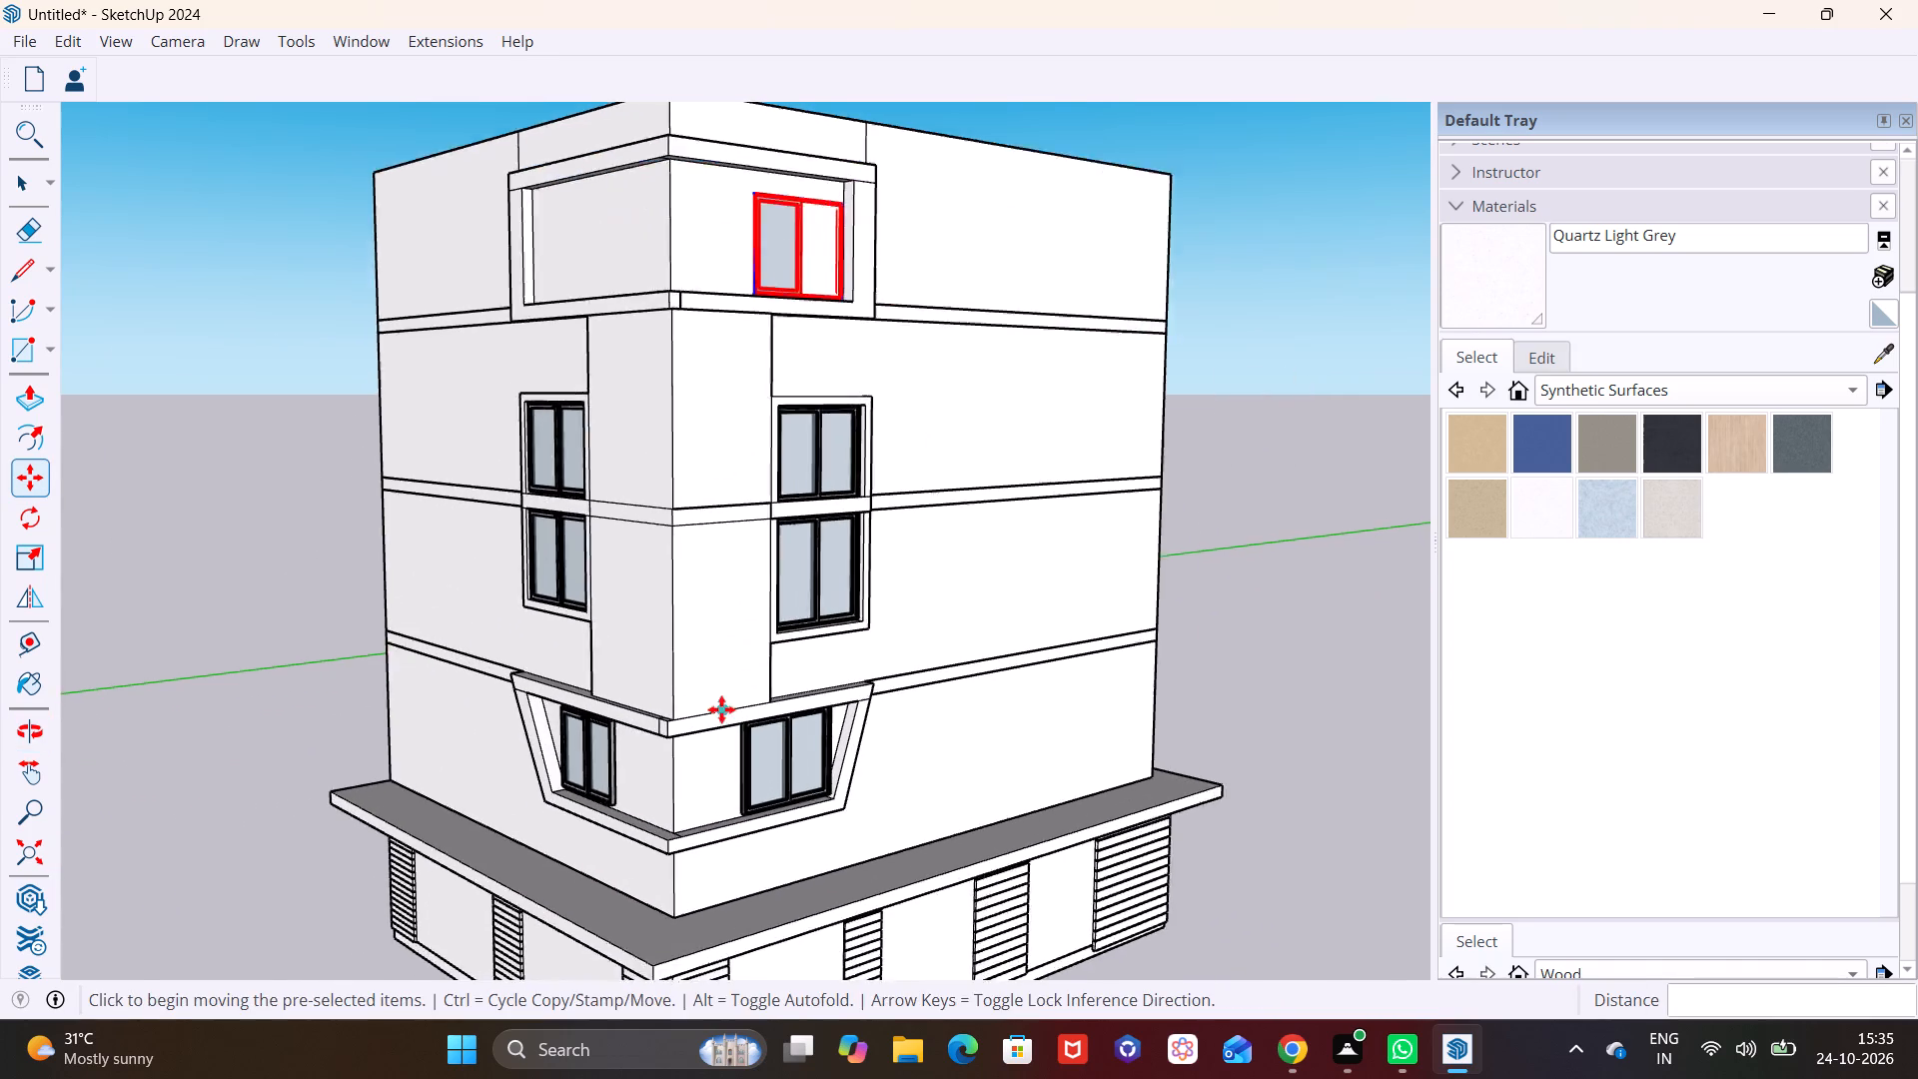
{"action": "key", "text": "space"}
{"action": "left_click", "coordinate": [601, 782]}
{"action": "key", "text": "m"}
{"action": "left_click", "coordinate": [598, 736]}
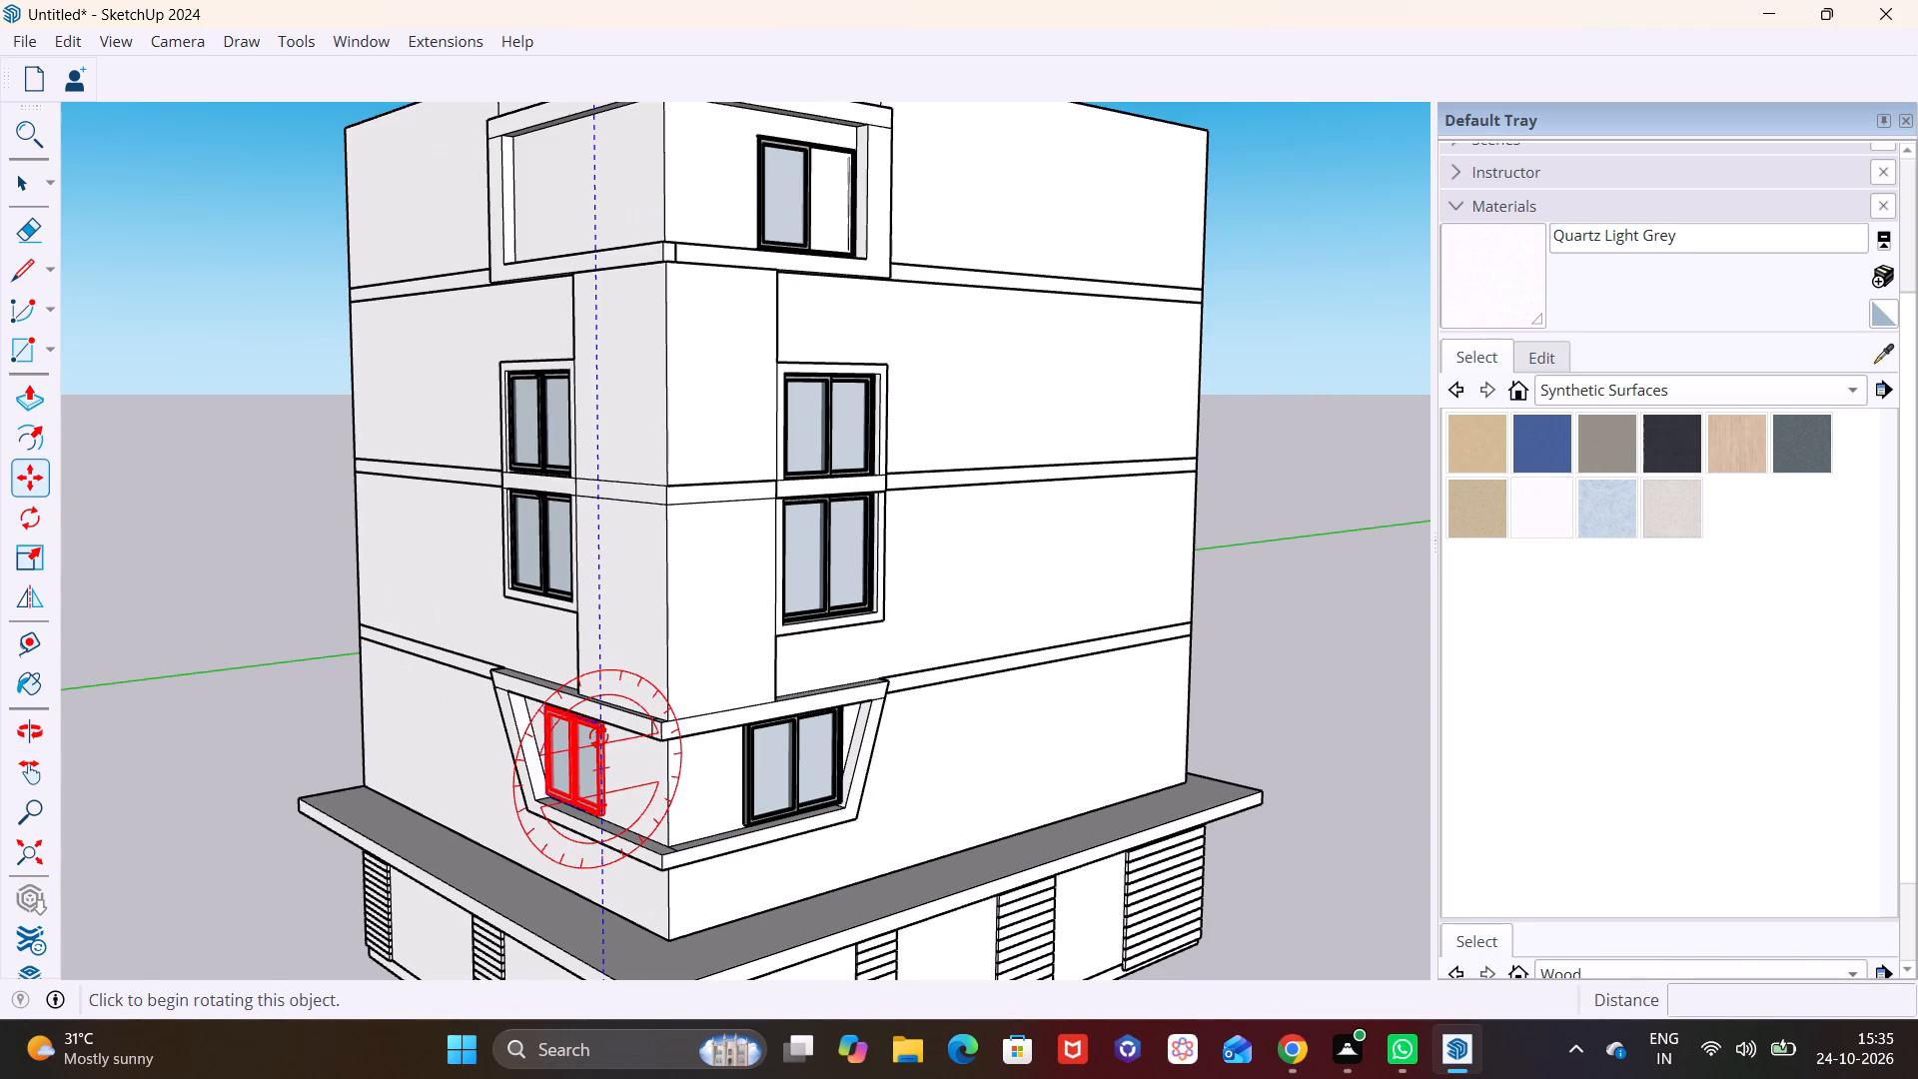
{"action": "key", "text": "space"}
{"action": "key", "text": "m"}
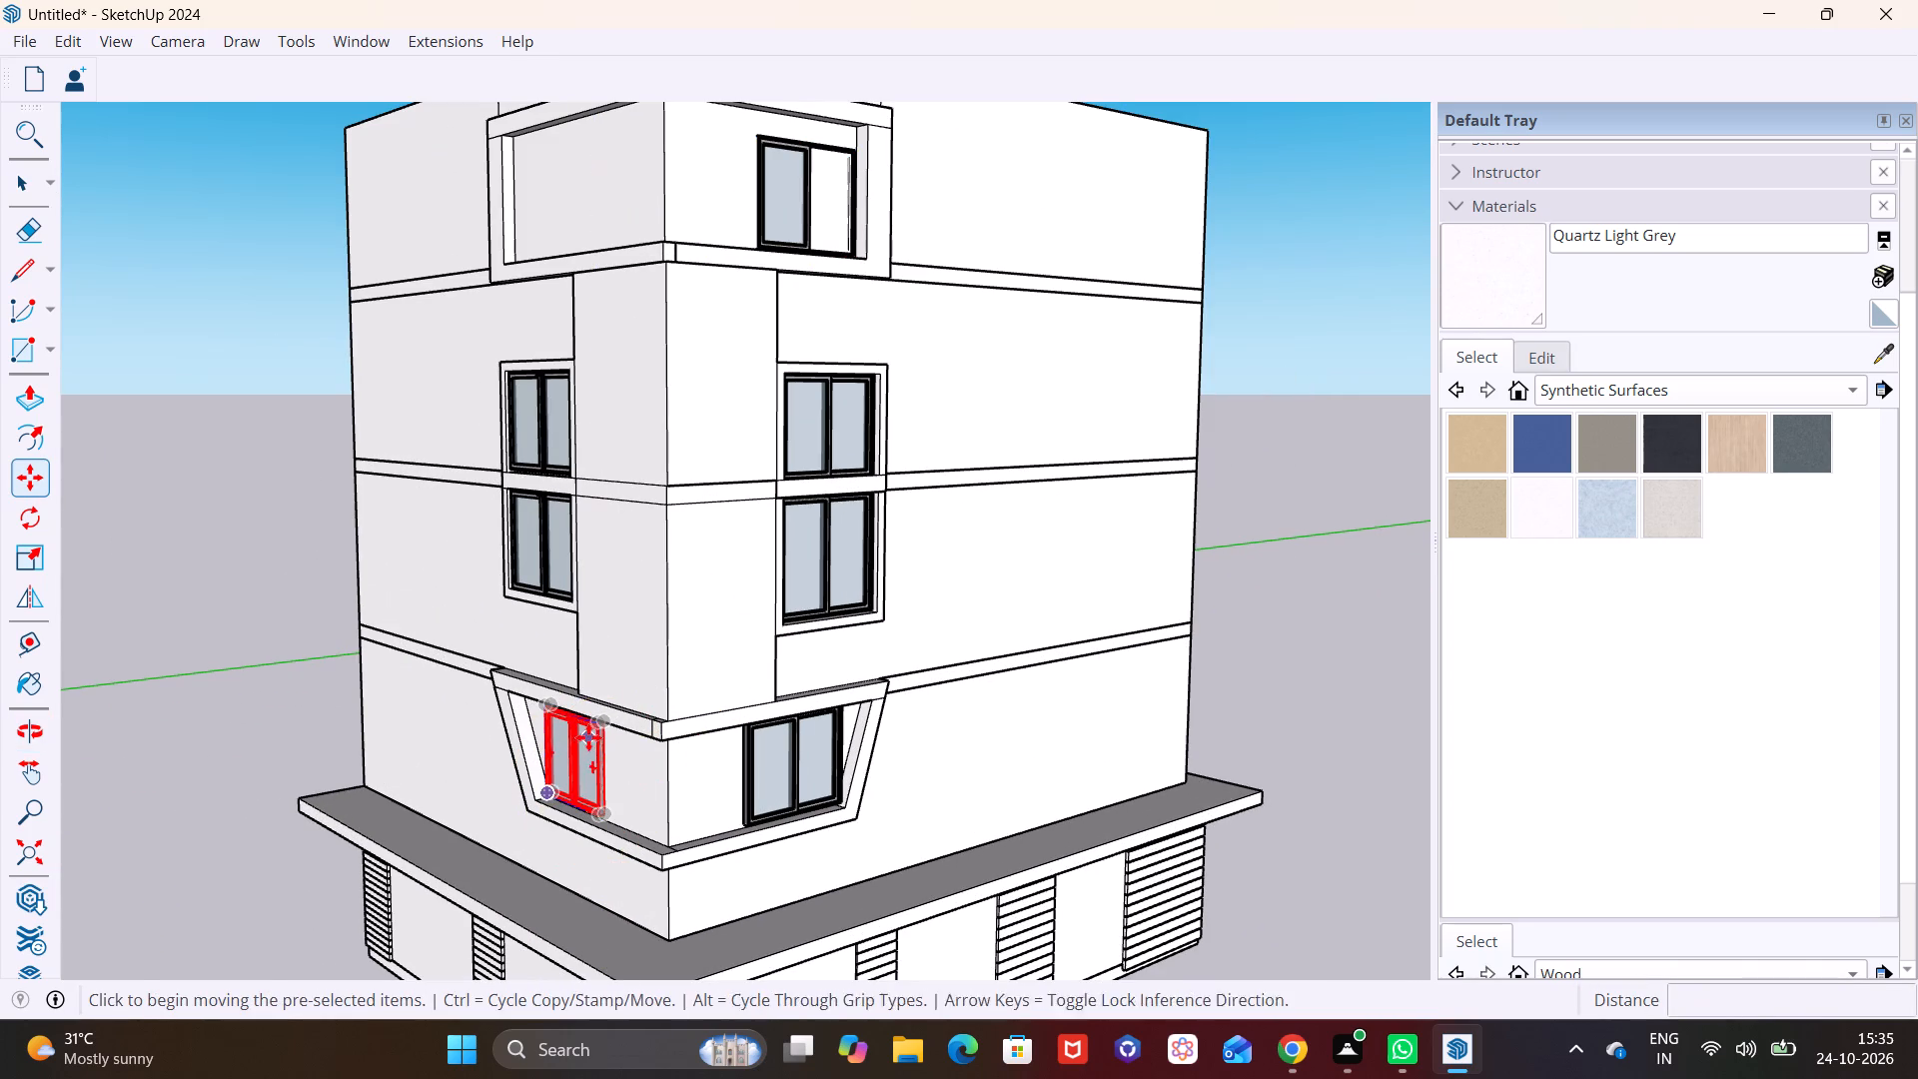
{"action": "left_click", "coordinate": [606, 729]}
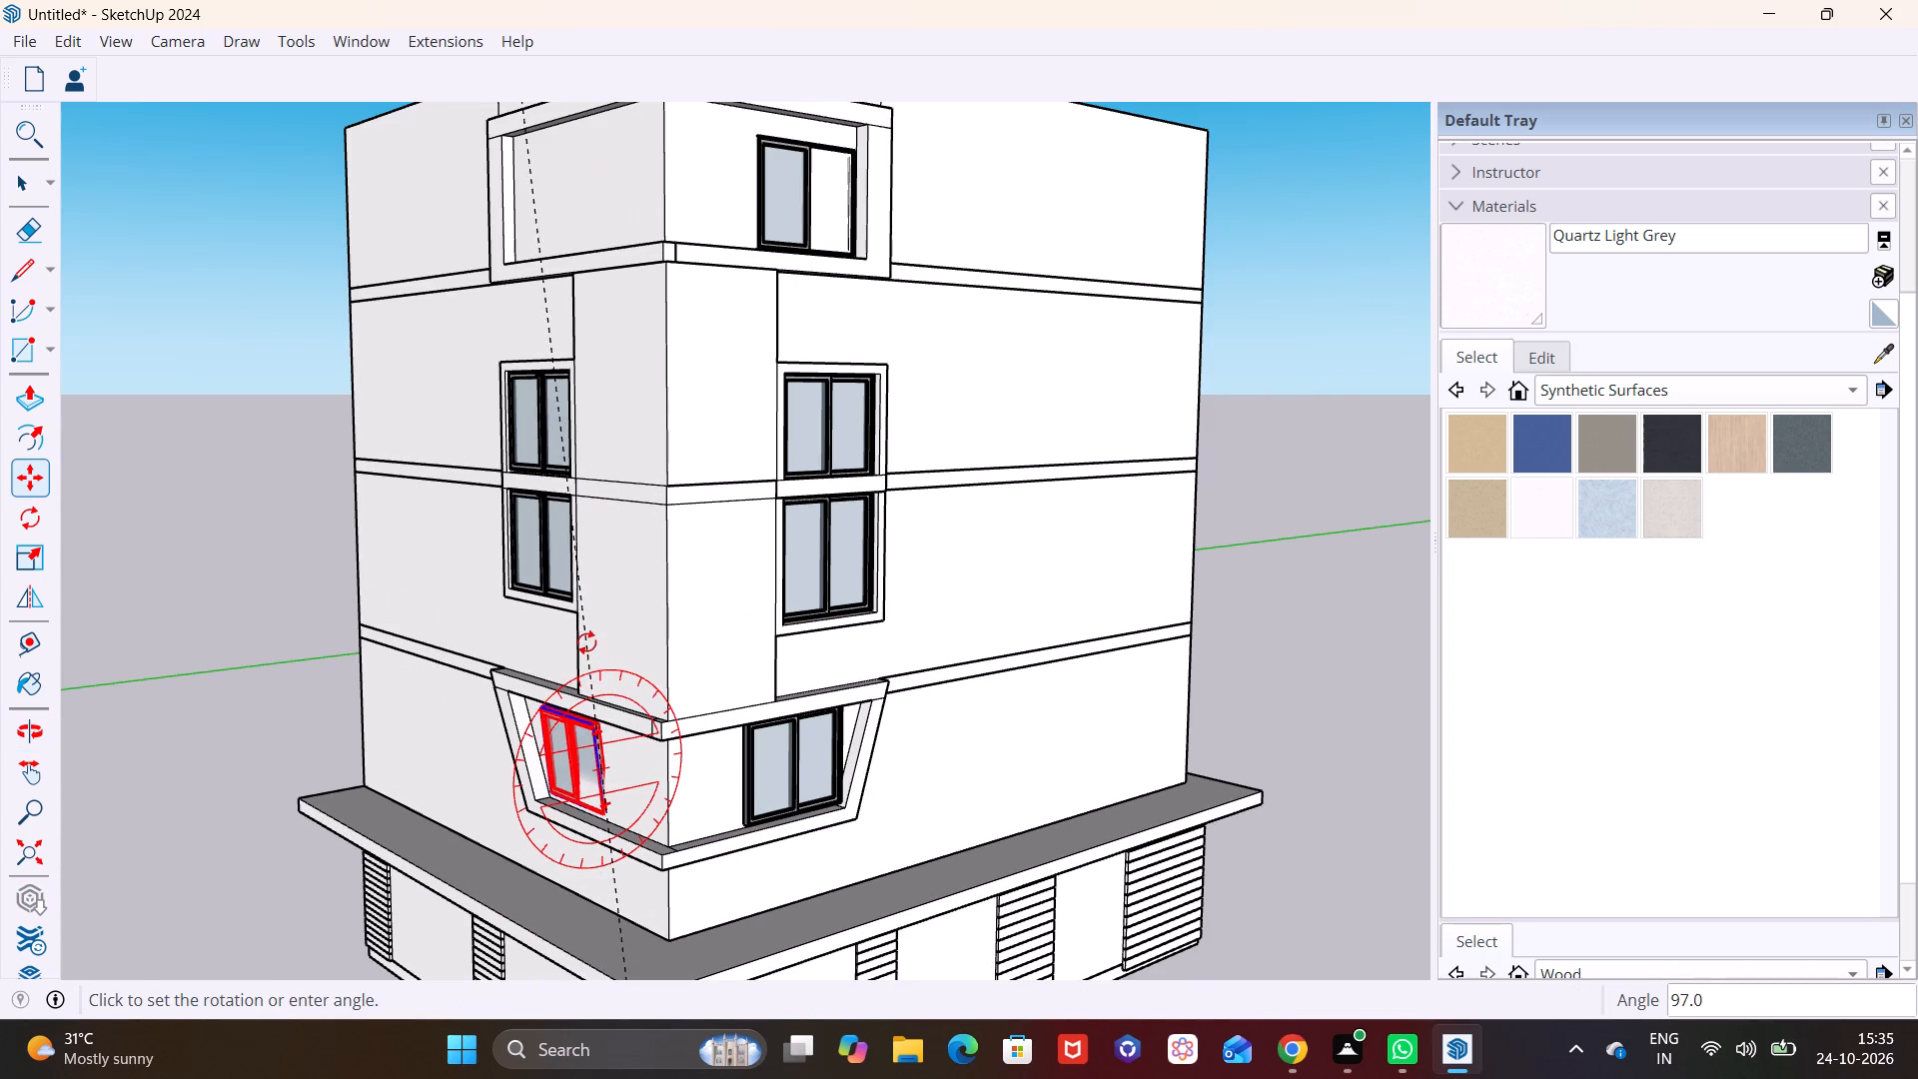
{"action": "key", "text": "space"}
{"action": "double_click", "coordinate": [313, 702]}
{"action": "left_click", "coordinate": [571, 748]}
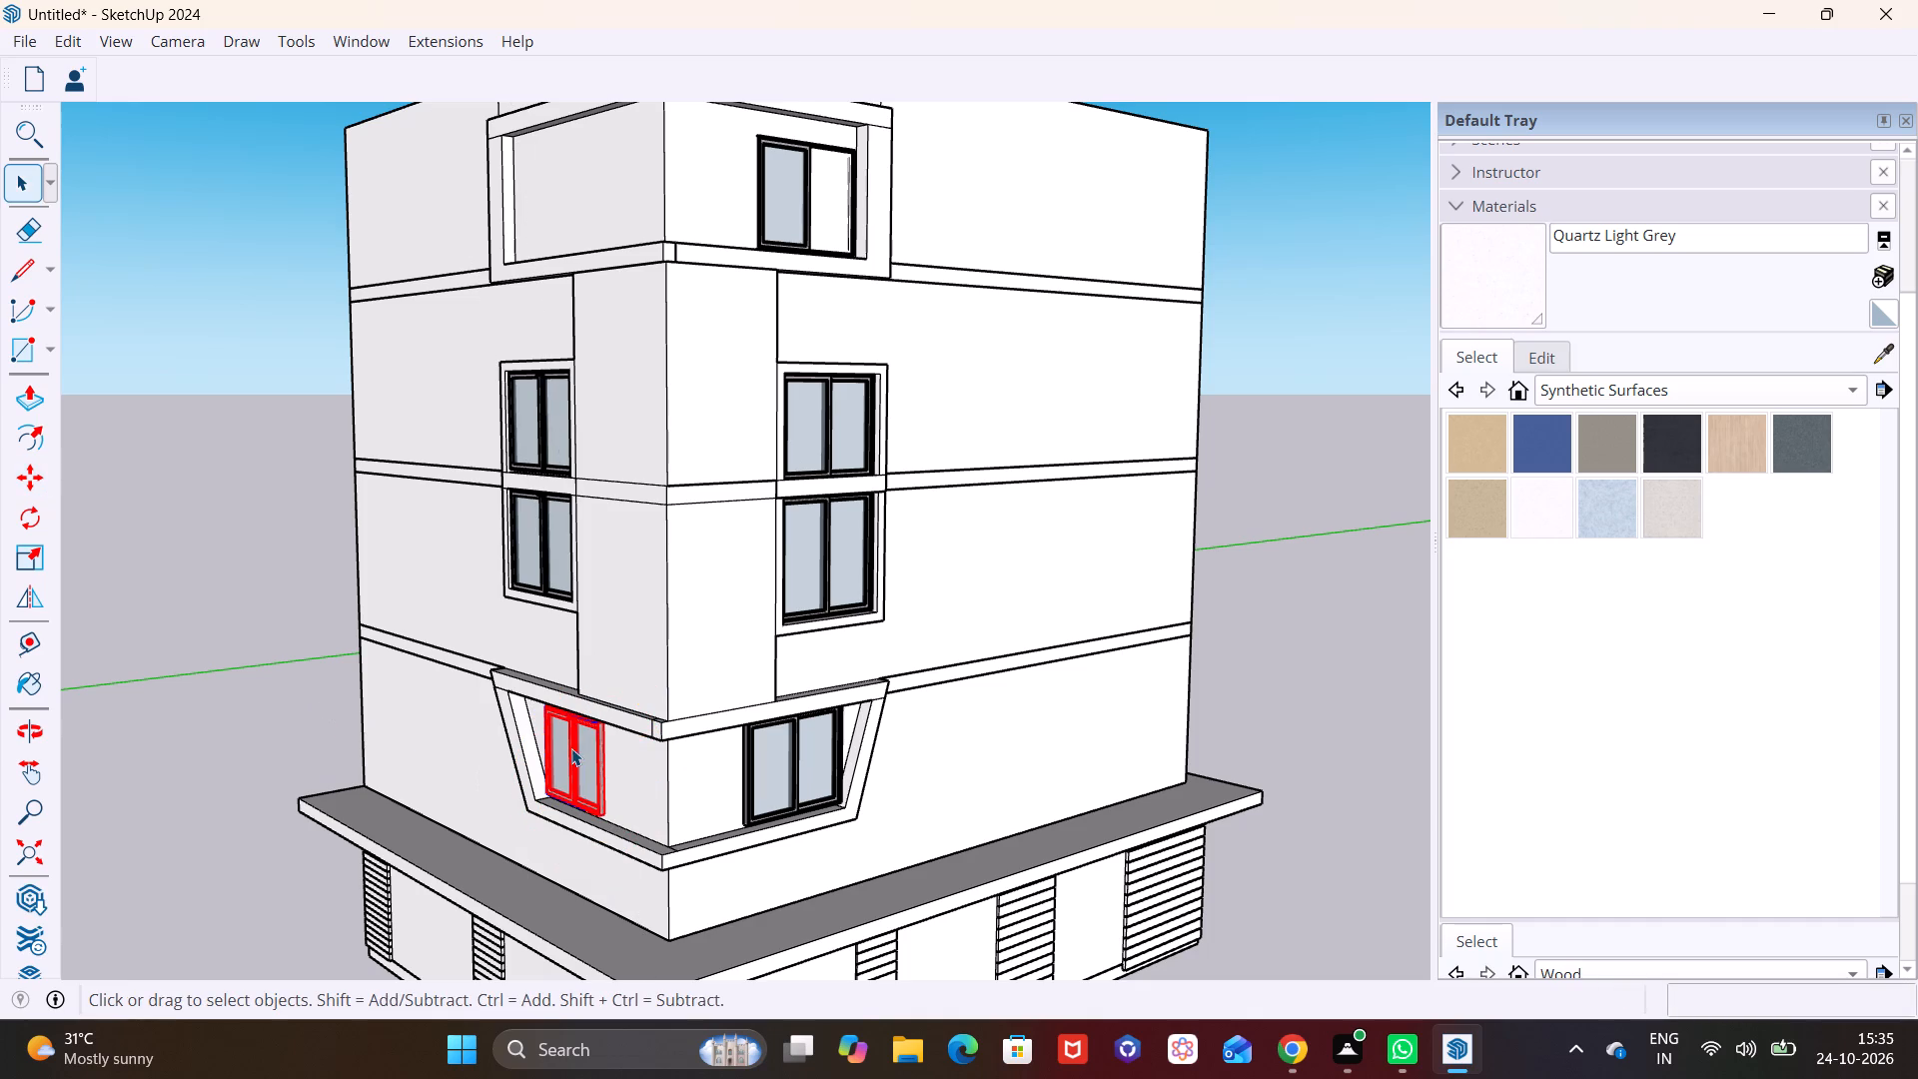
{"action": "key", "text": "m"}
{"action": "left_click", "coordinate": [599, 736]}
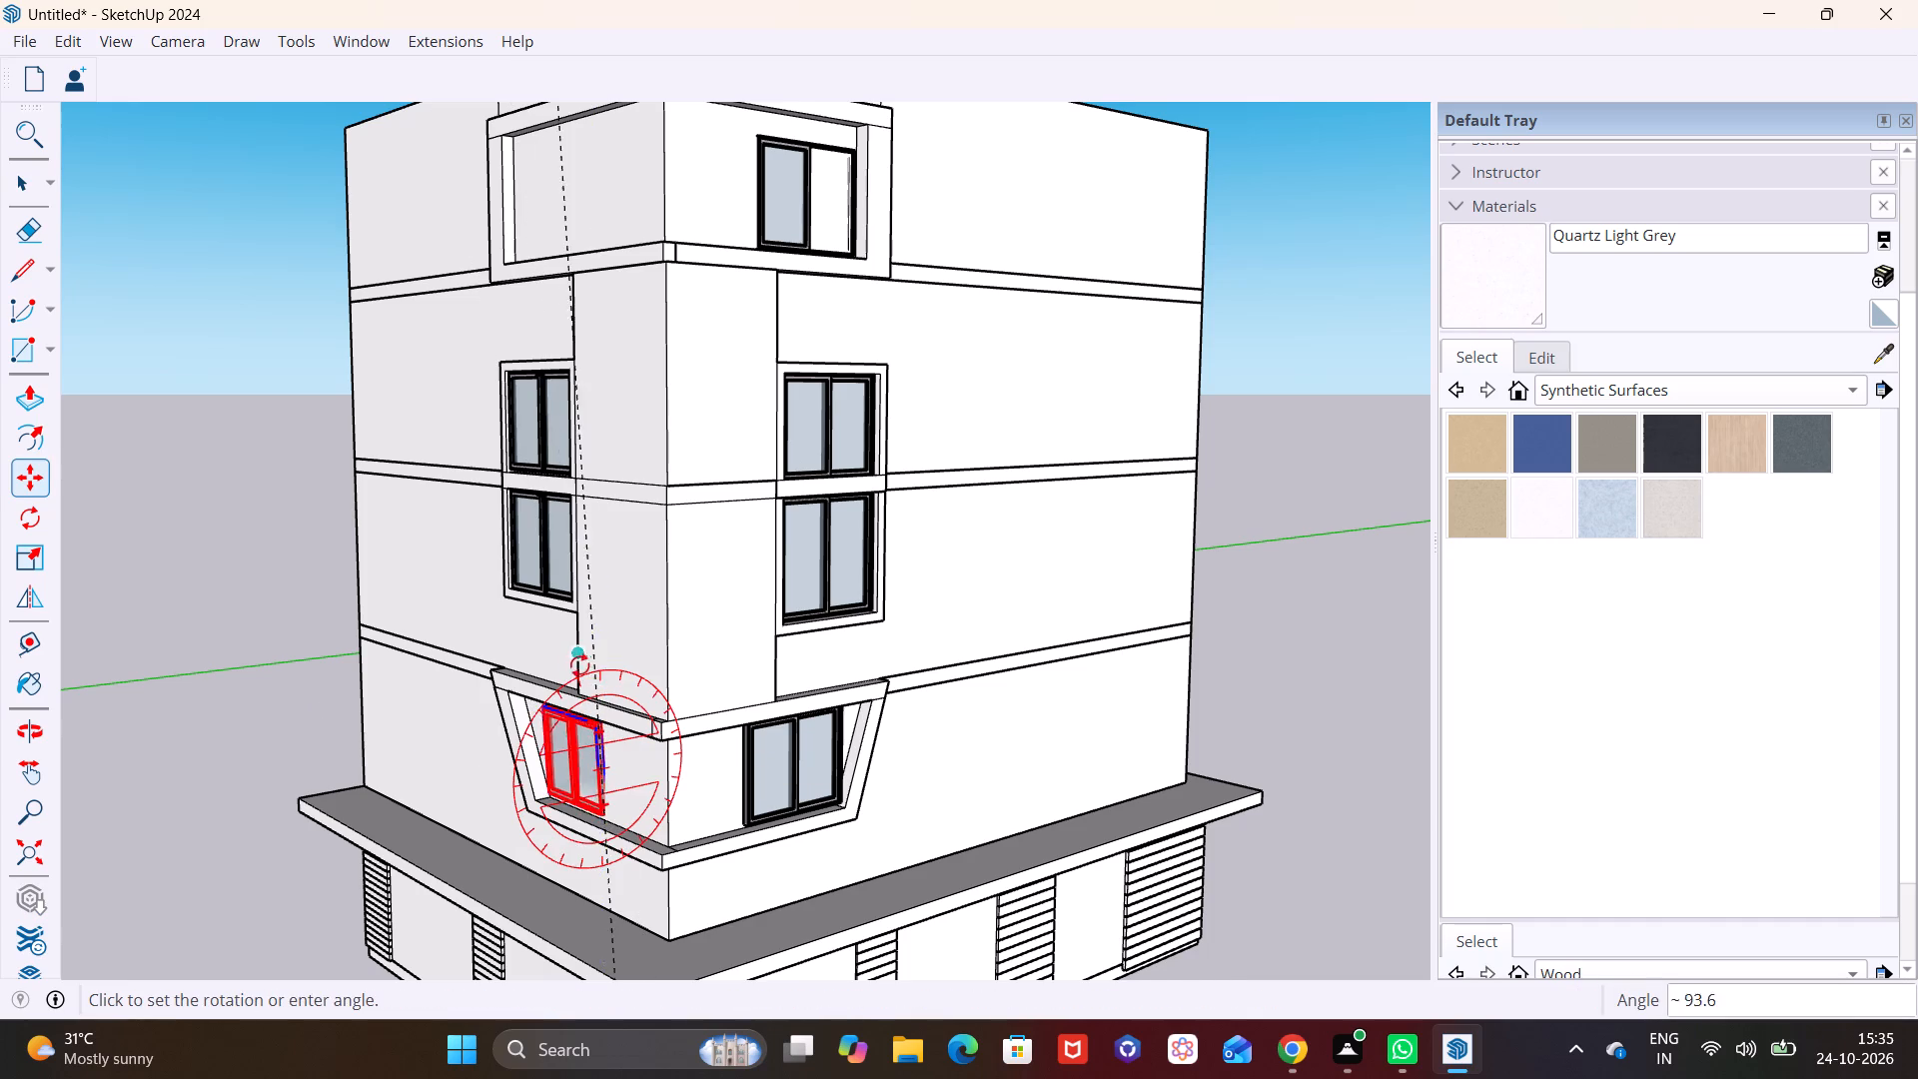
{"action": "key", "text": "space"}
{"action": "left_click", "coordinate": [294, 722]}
Copy the window from the slanted corner frame on the other facade up into its top-floor corner frame, about 32' 10 7/8" away.
{"action": "scroll", "coordinate": [642, 737], "scroll_direction": "up", "scroll_amount": 7}
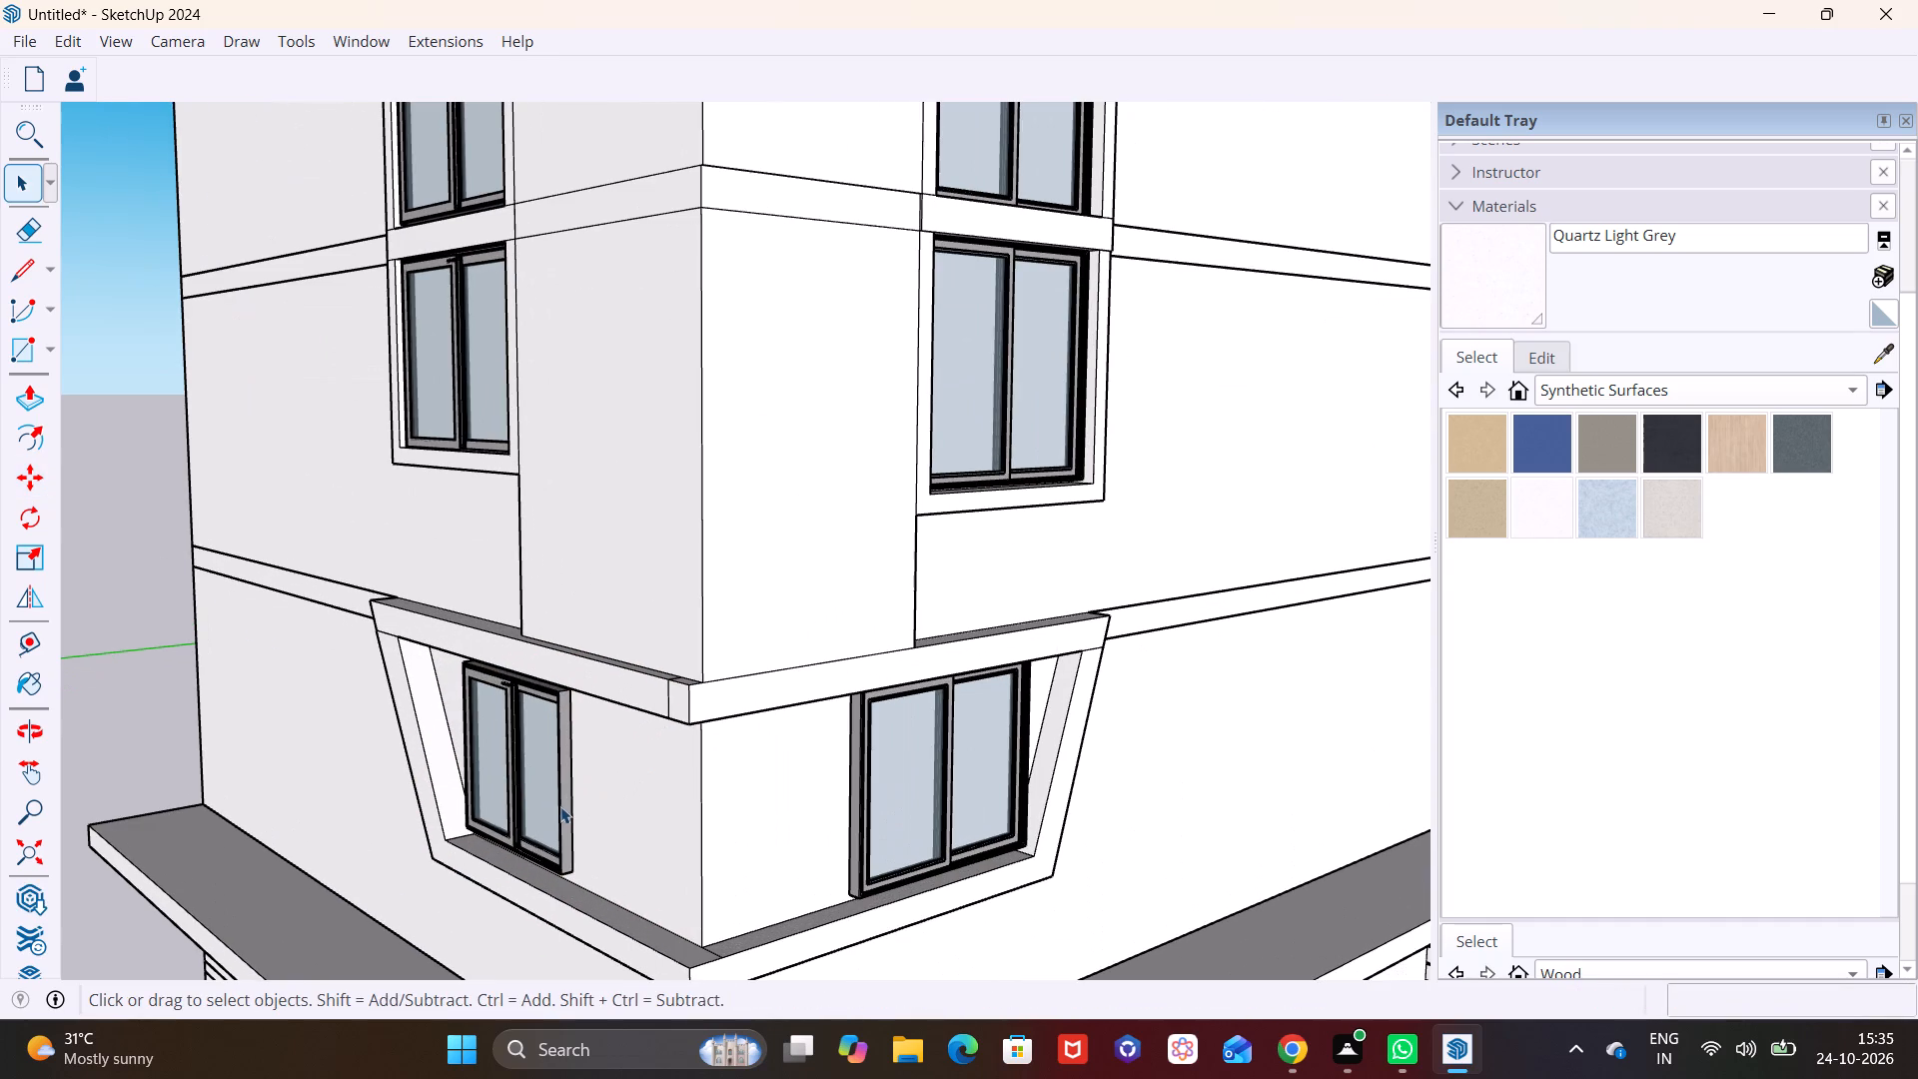
{"action": "left_click", "coordinate": [561, 806]}
{"action": "key", "text": "m"}
{"action": "key", "text": "space"}
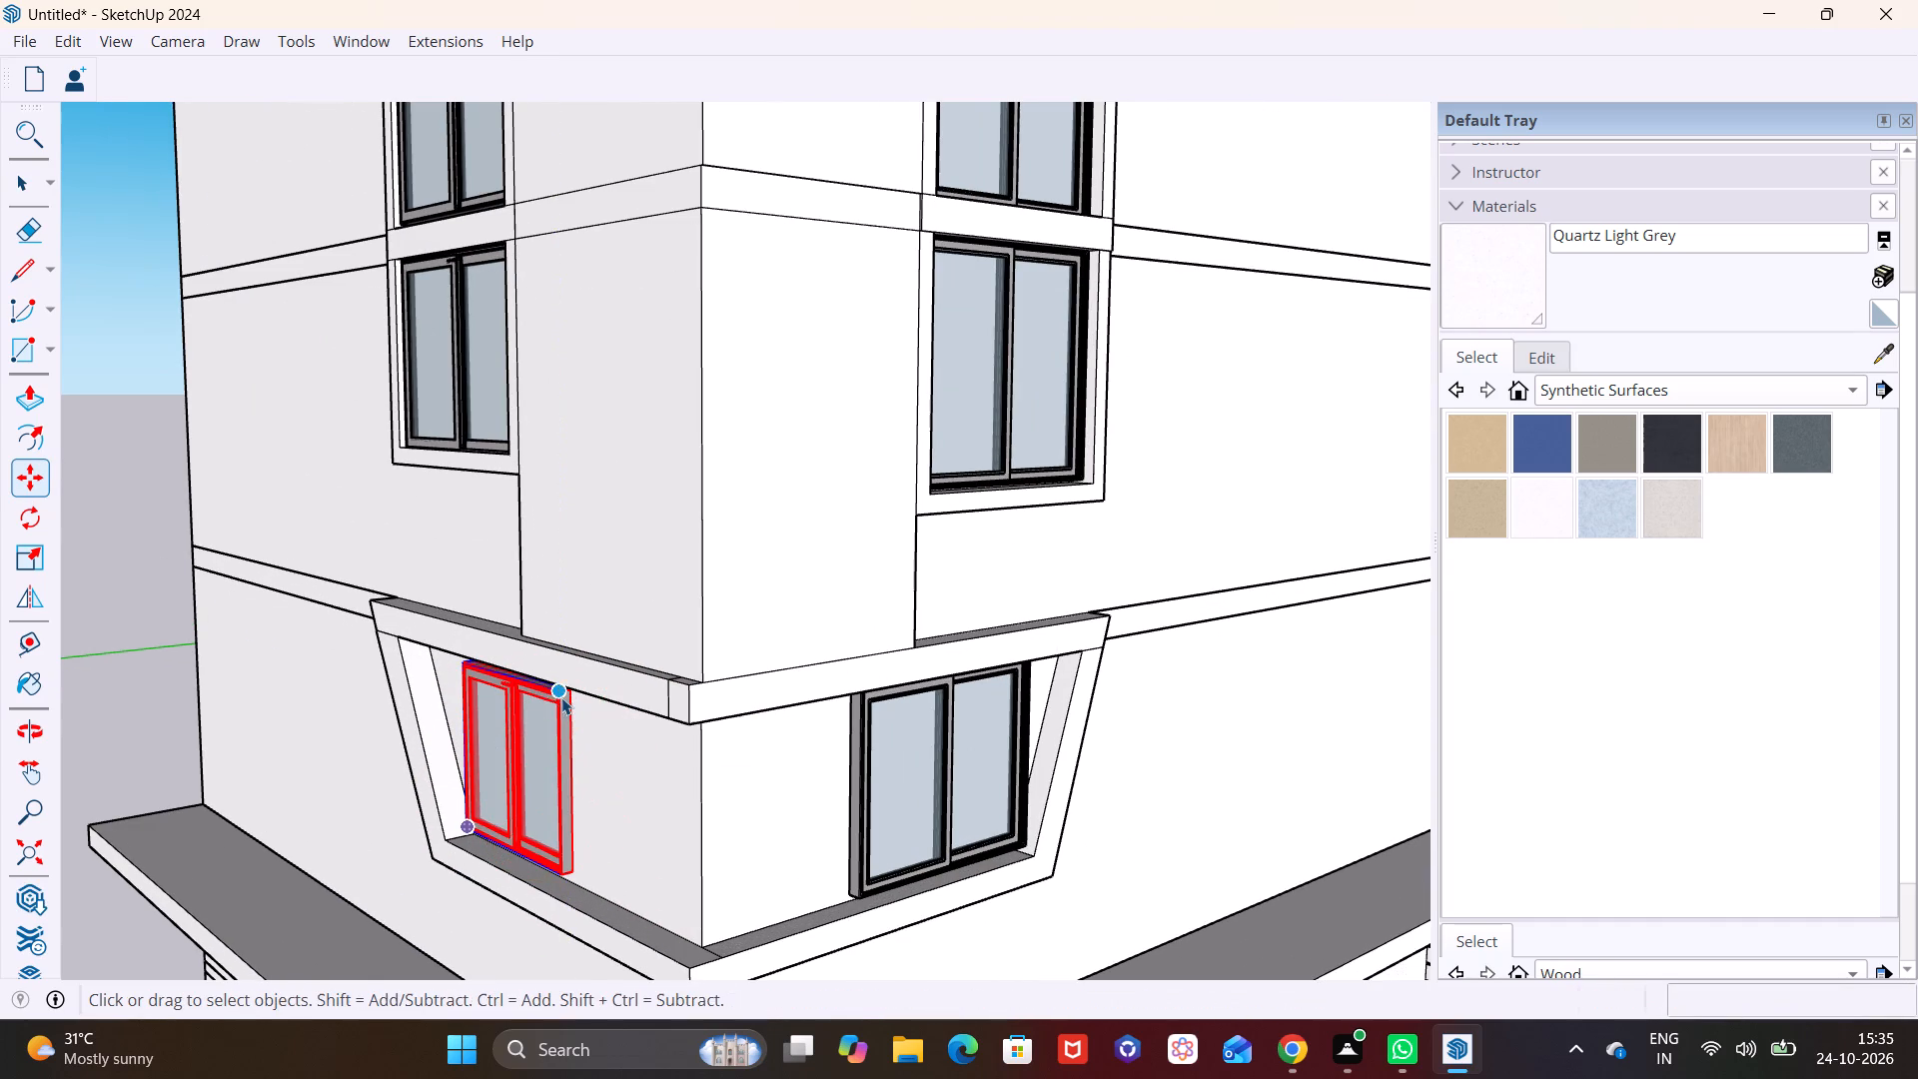
{"action": "key", "text": "space"}
{"action": "key", "text": "space"}
{"action": "key", "text": "m"}
{"action": "left_click", "coordinate": [560, 695]}
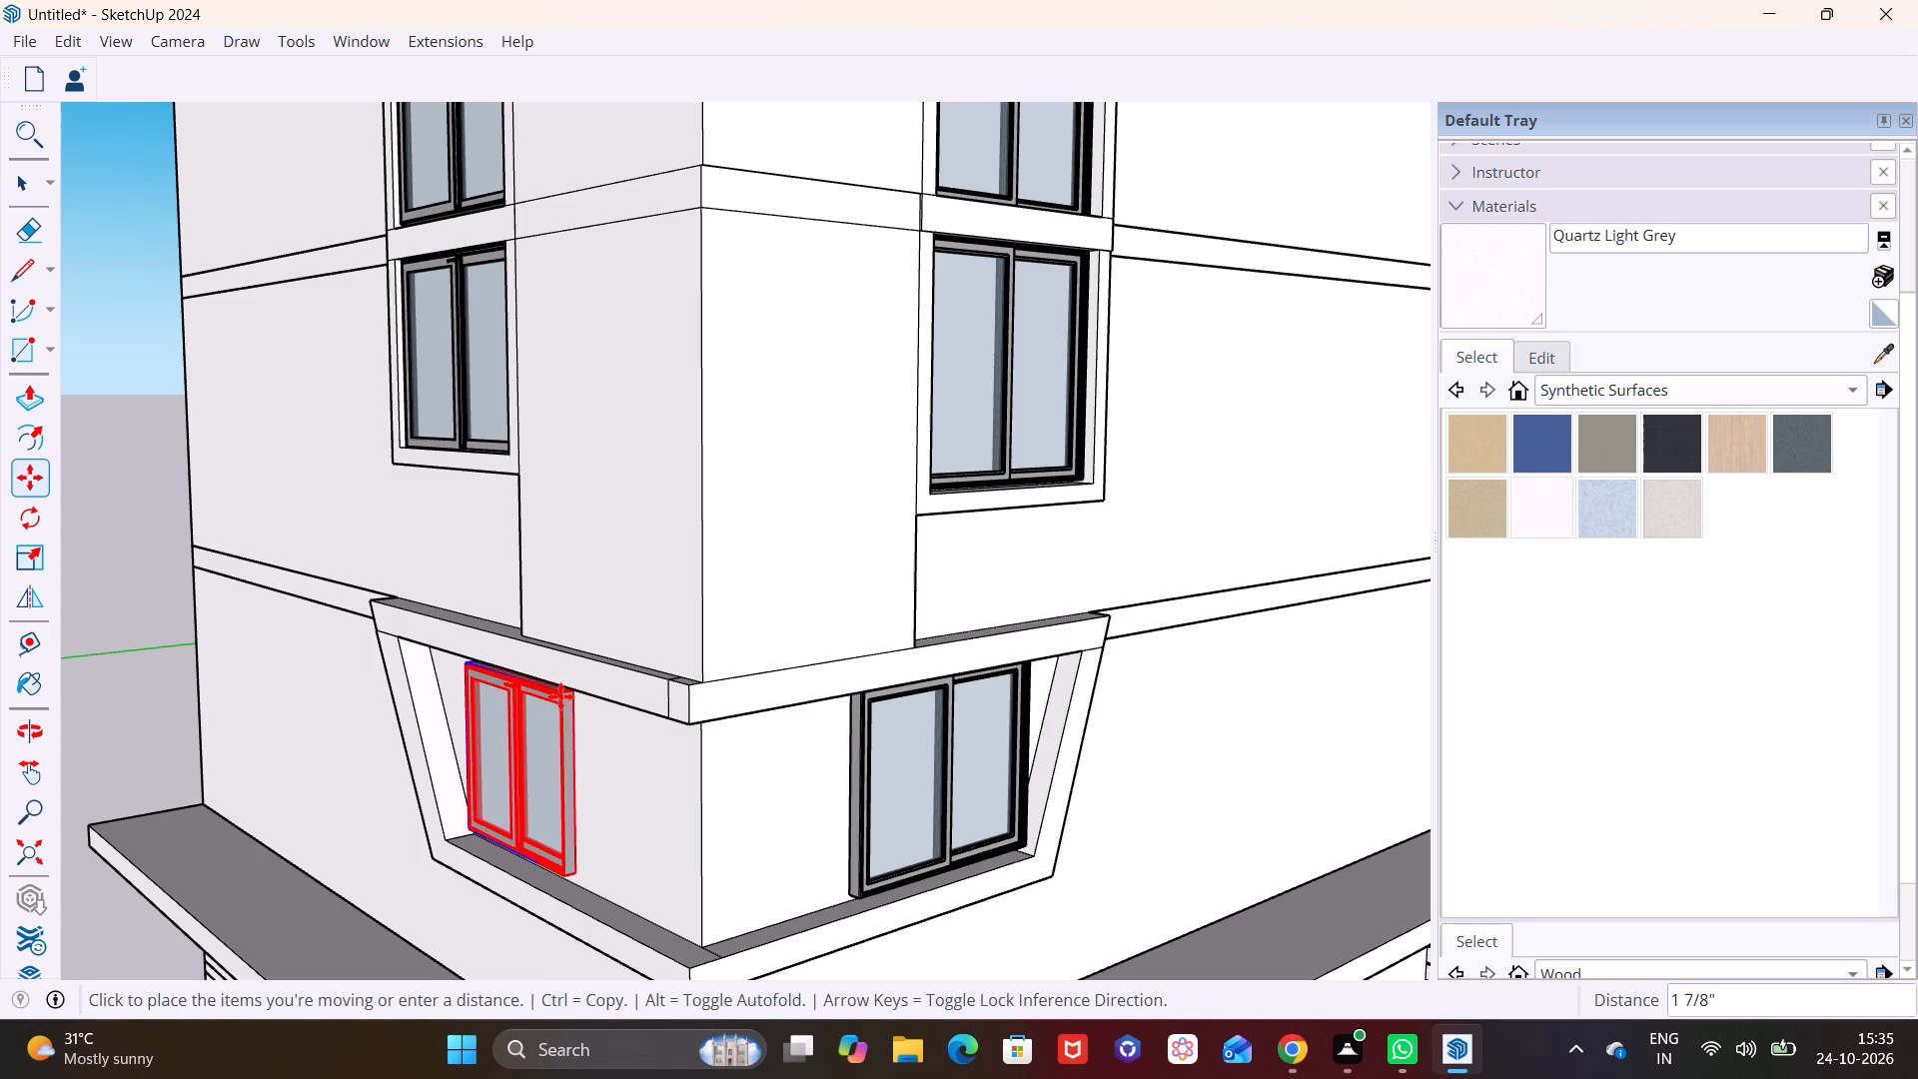
{"action": "scroll", "coordinate": [565, 534], "scroll_direction": "down", "scroll_amount": 7}
{"action": "middle_click_drag", "start_coordinate": [595, 202], "coordinate": [653, 843], "text": "shift"}
{"action": "scroll", "coordinate": [619, 772], "scroll_direction": "up", "scroll_amount": 1}
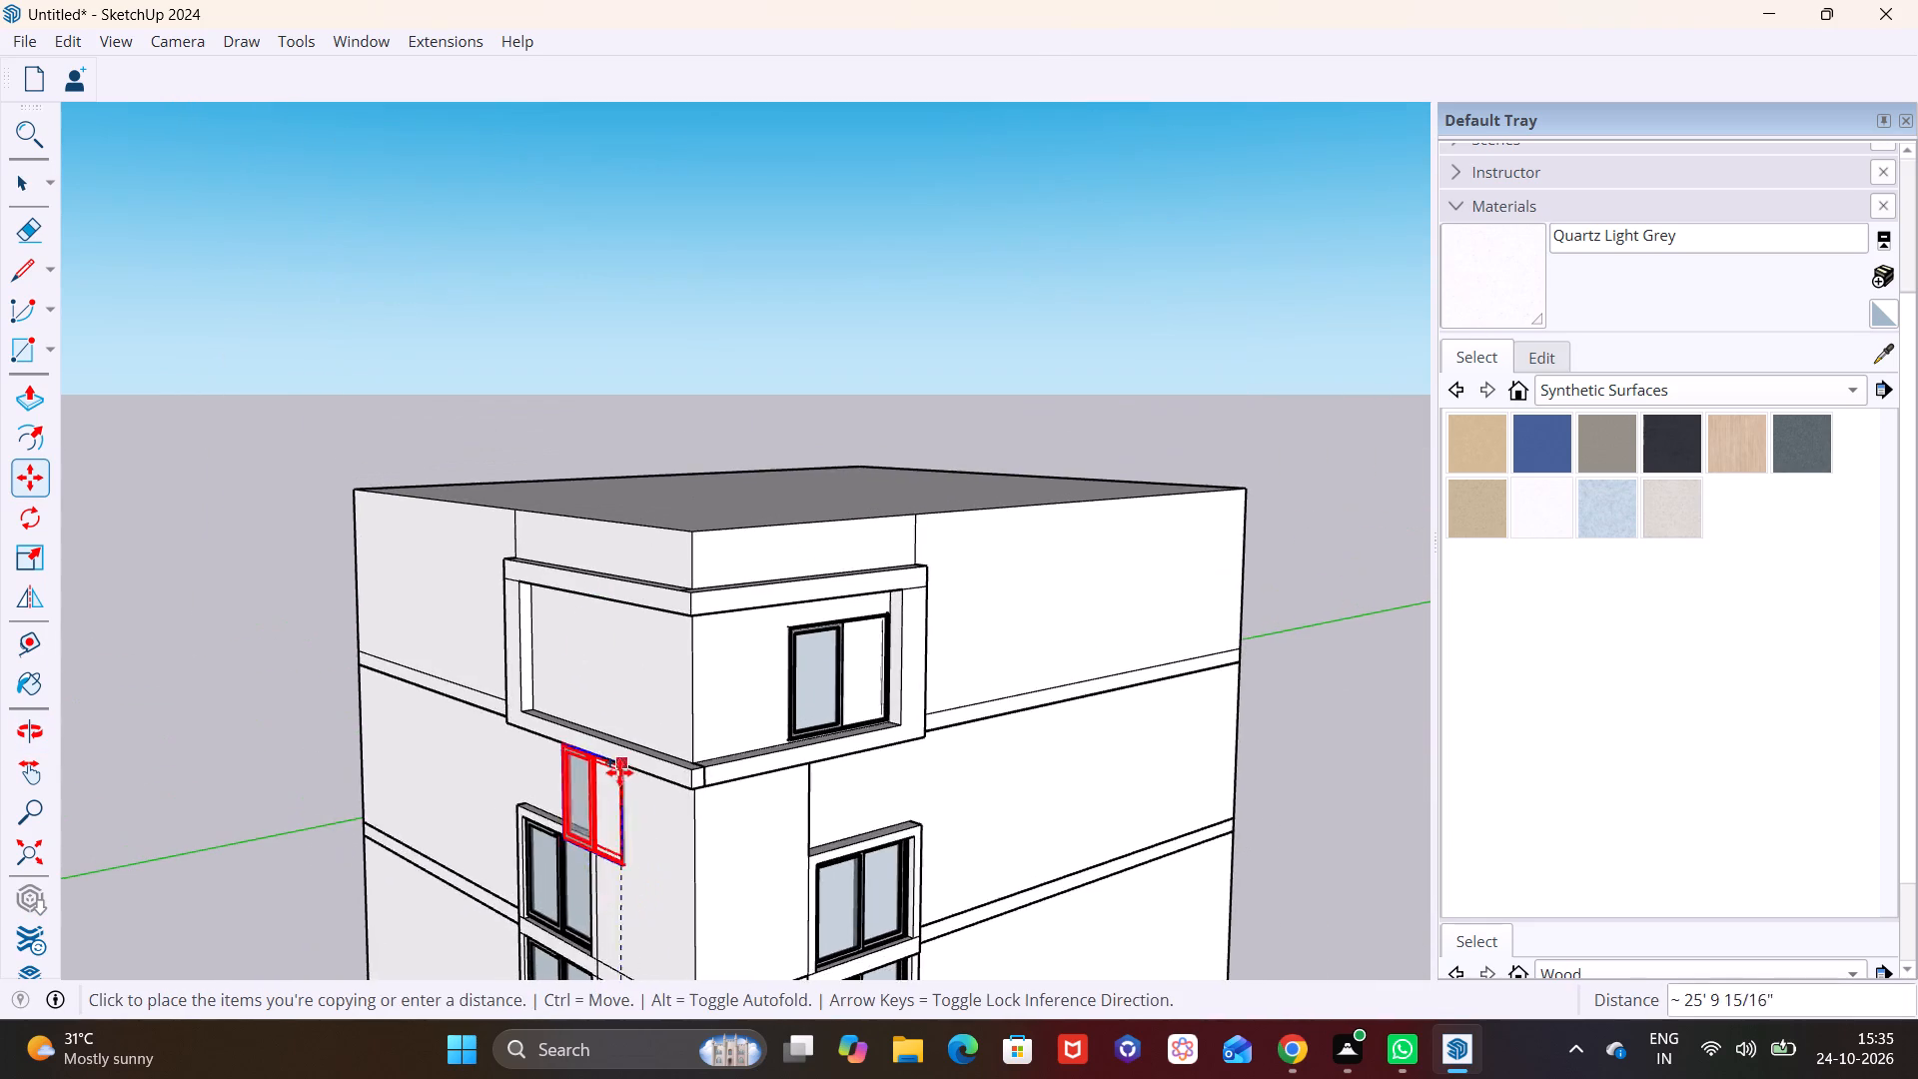
{"action": "scroll", "coordinate": [619, 772], "scroll_direction": "up", "scroll_amount": 5}
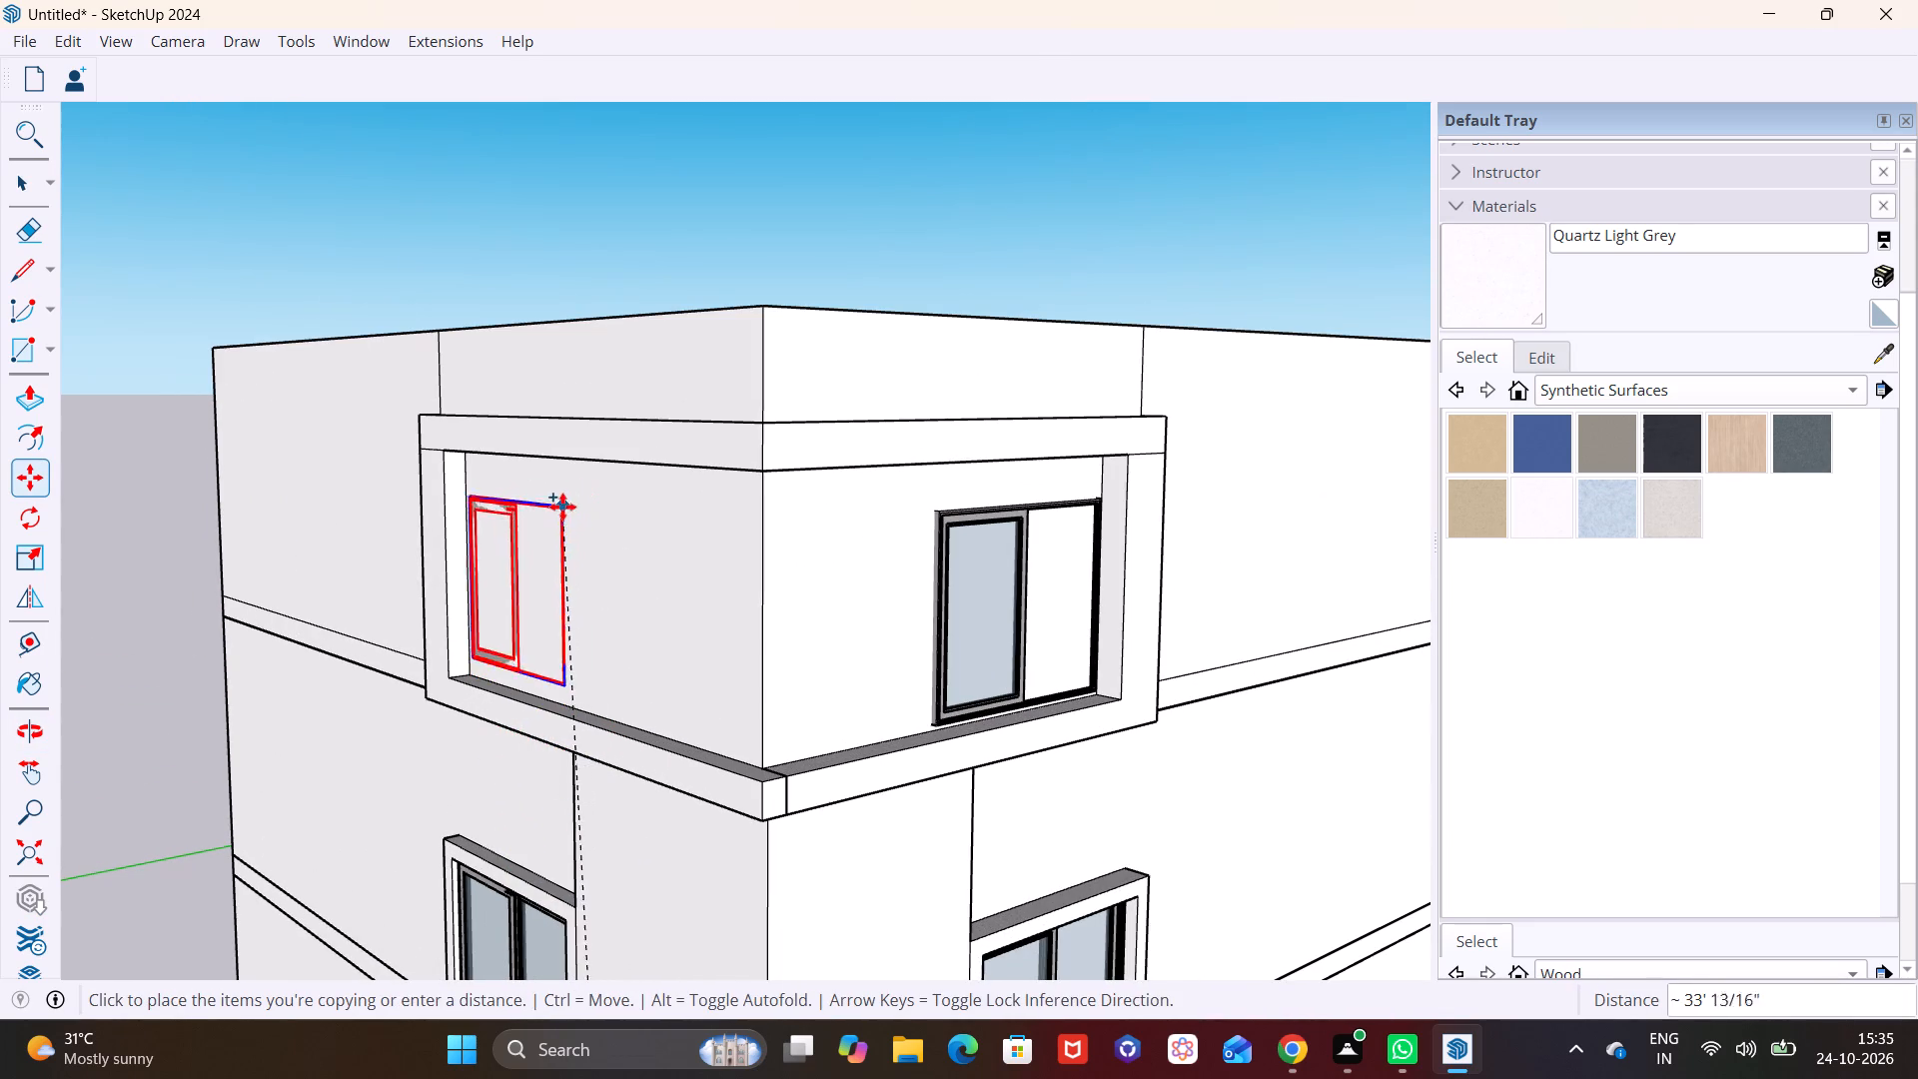
{"action": "left_click", "coordinate": [572, 512]}
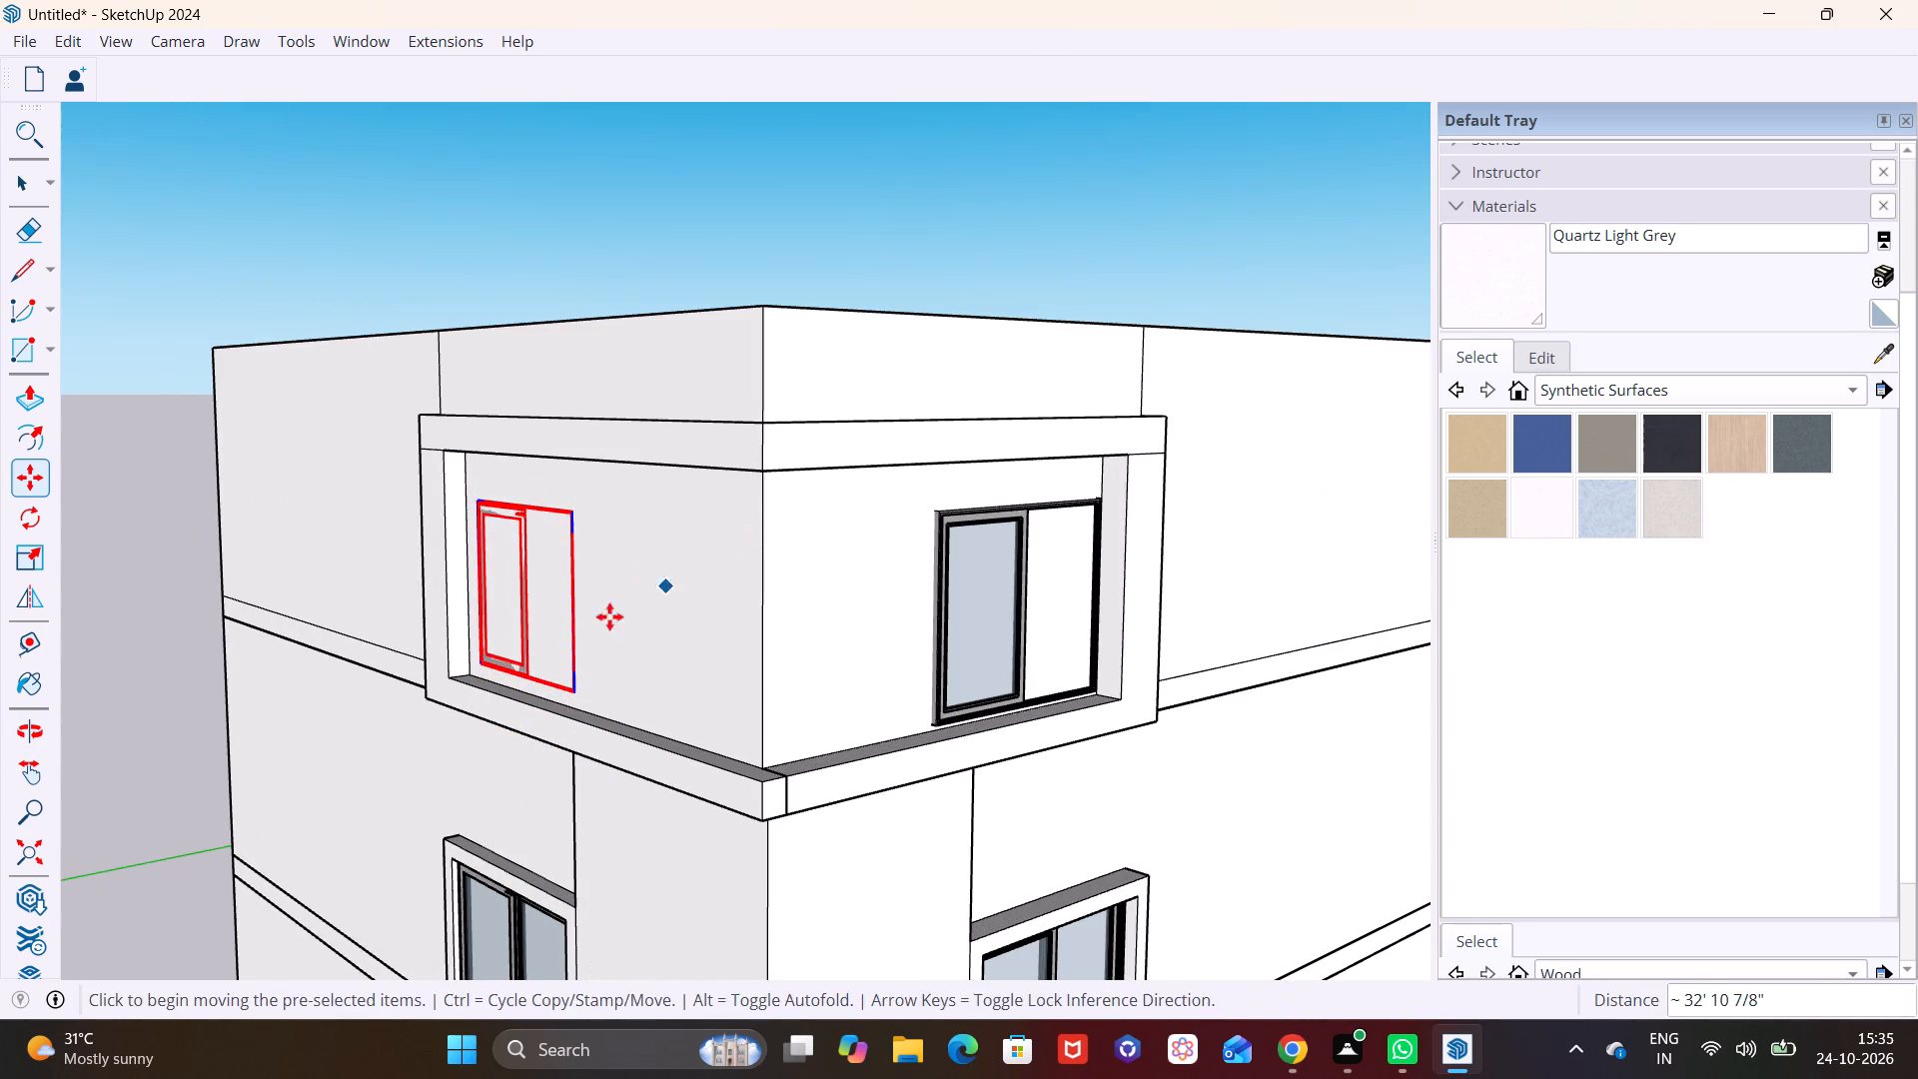
Move the copied top-floor window about 7 1/4" outward from the wall so both panes stand clear.
{"action": "scroll", "coordinate": [713, 640], "scroll_direction": "up", "scroll_amount": 7}
{"action": "left_click", "coordinate": [721, 733]}
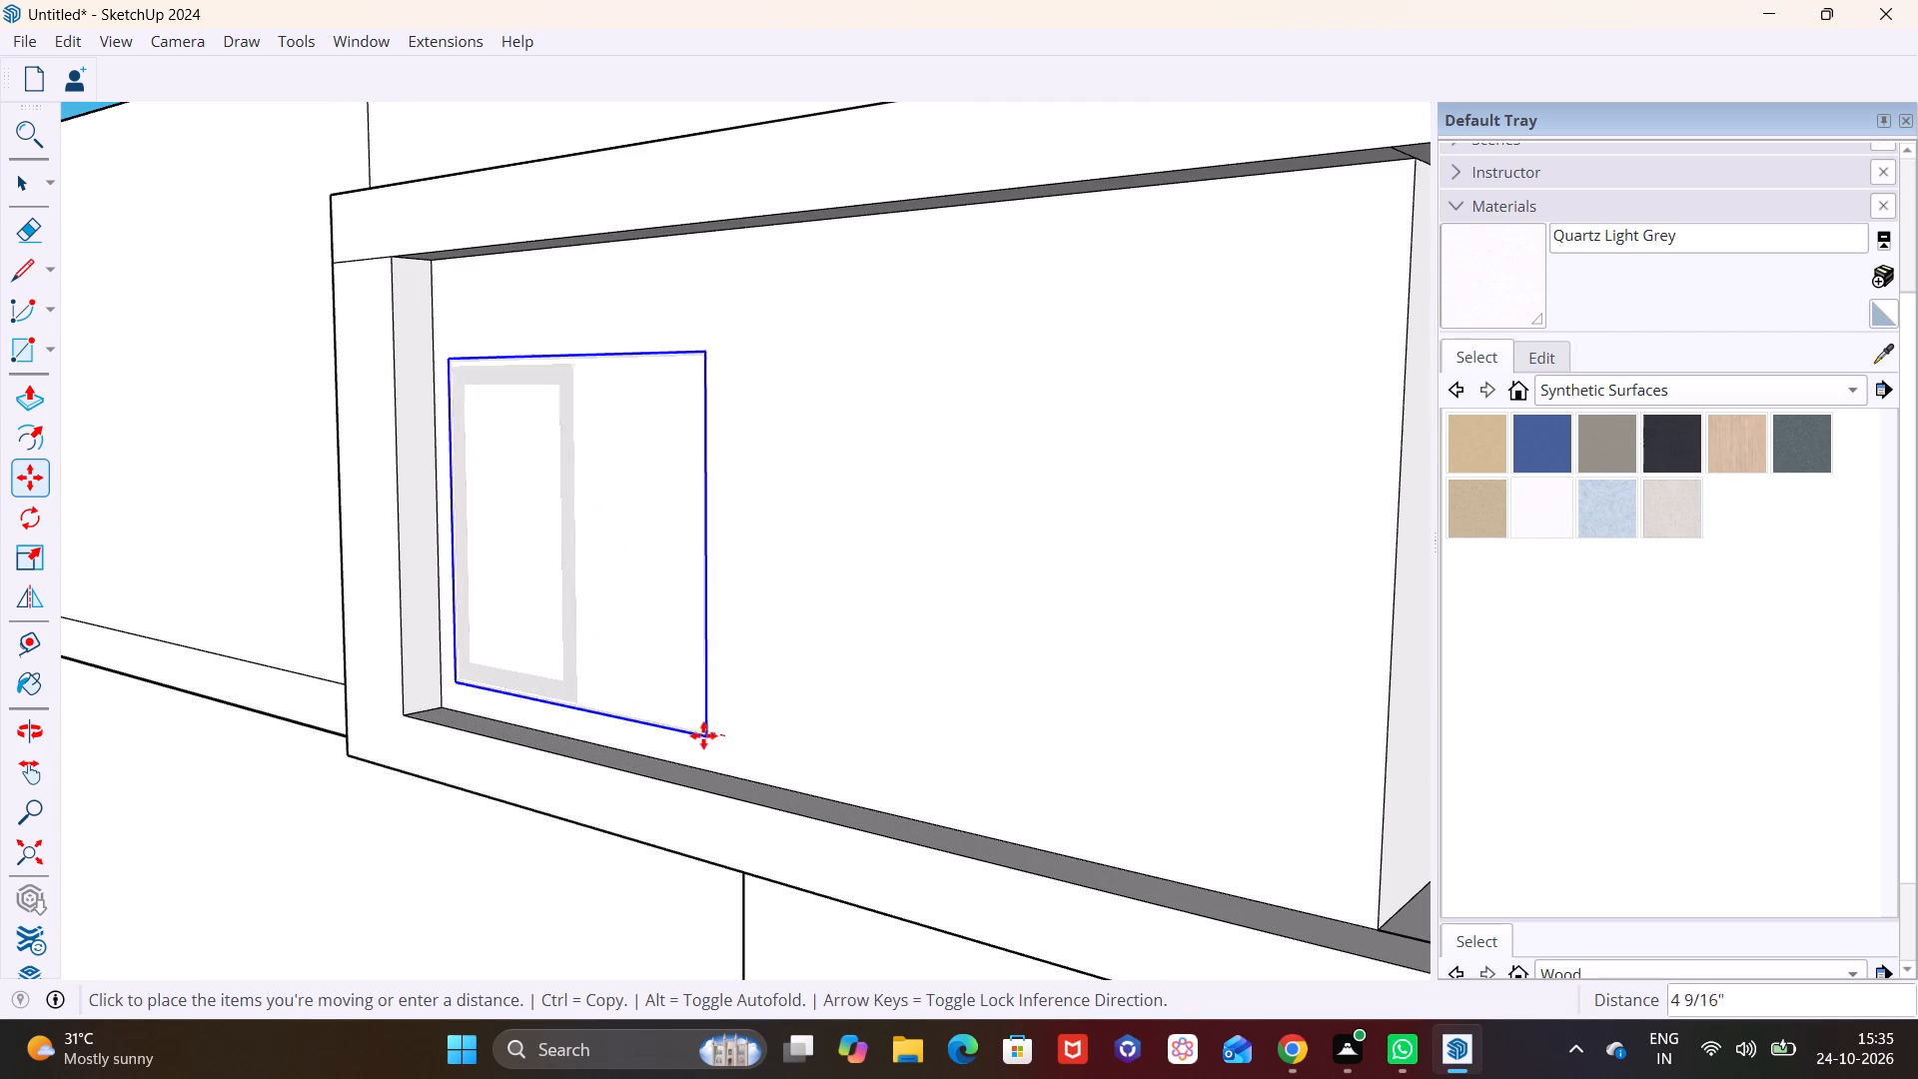
{"action": "left_click", "coordinate": [699, 750]}
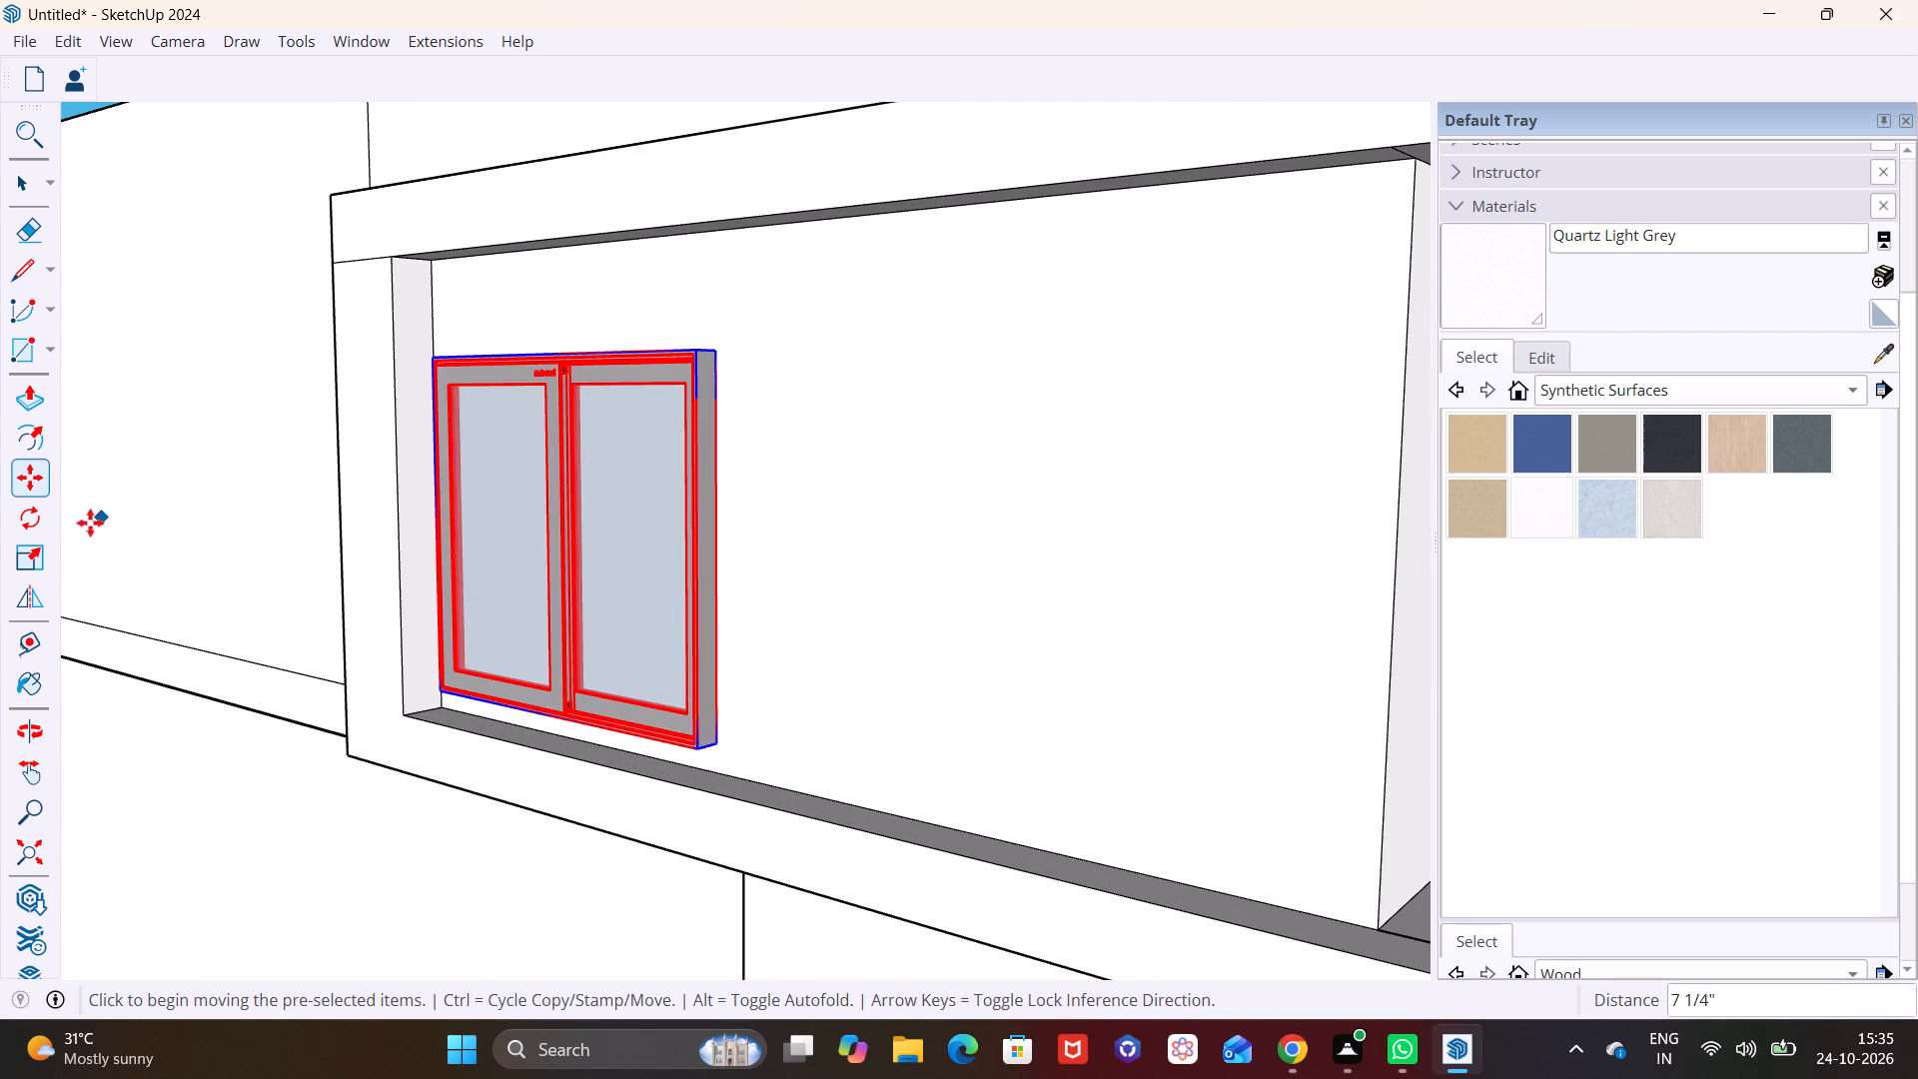
Scale the copied window to the frame's full height, about 1.30 upward and then down to the sill, and widen it toward the building corner.
{"action": "left_click", "coordinate": [36, 564]}
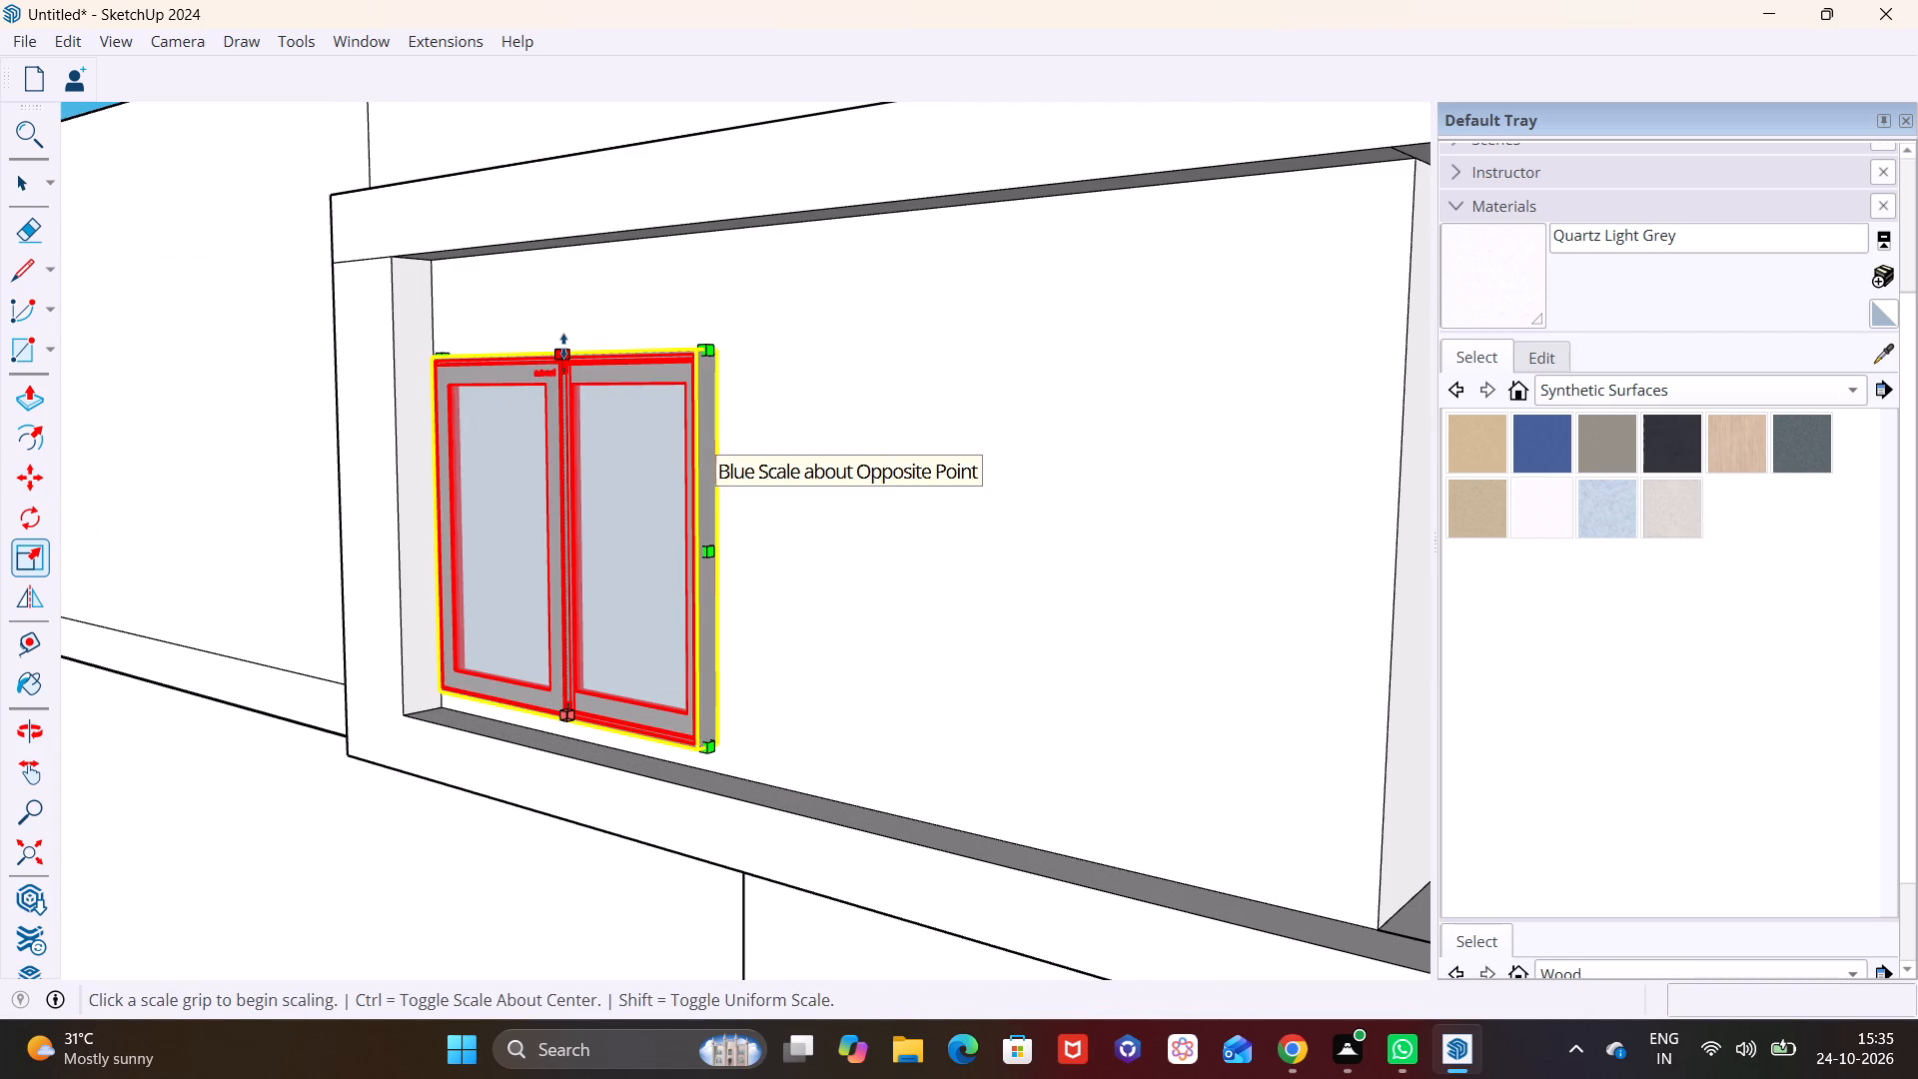
{"action": "left_click", "coordinate": [563, 346]}
{"action": "left_click", "coordinate": [556, 244]}
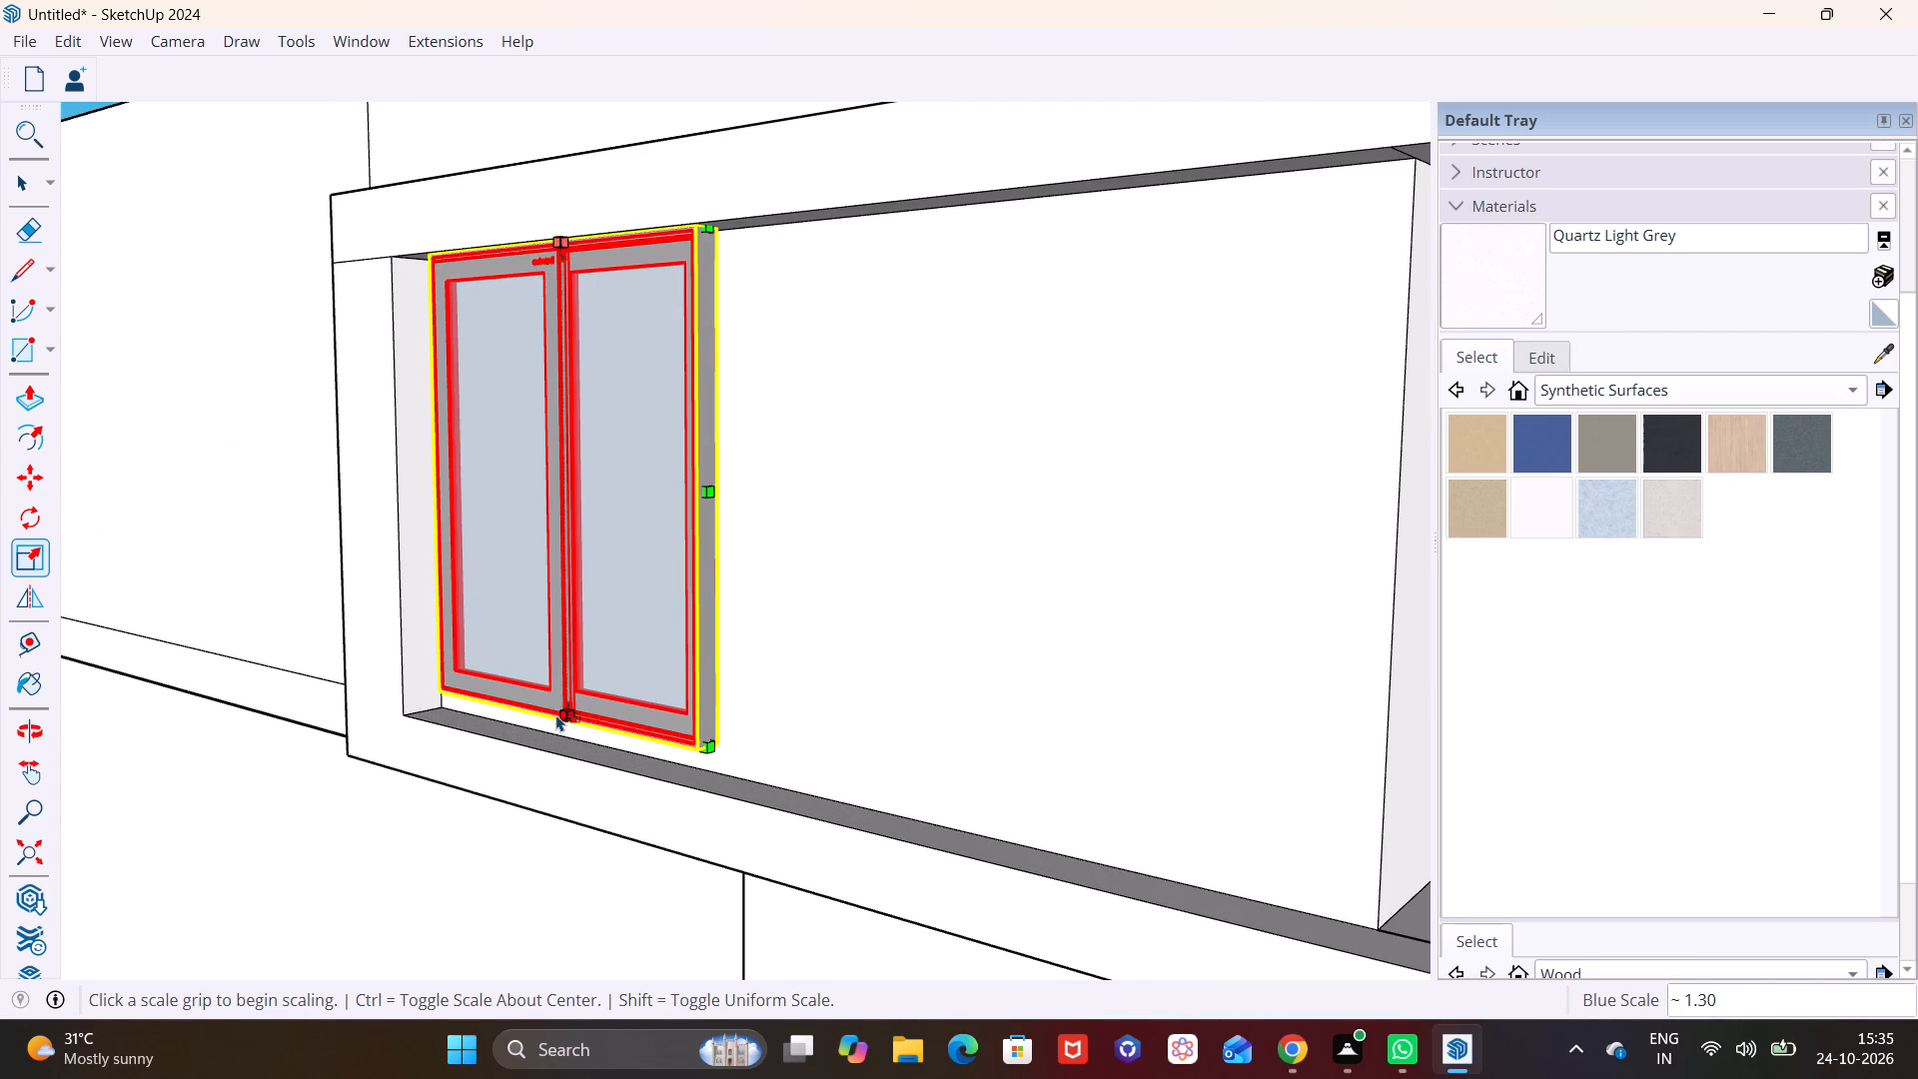
{"action": "middle_click_drag", "start_coordinate": [596, 689], "coordinate": [638, 550]}
{"action": "left_click", "coordinate": [562, 730]}
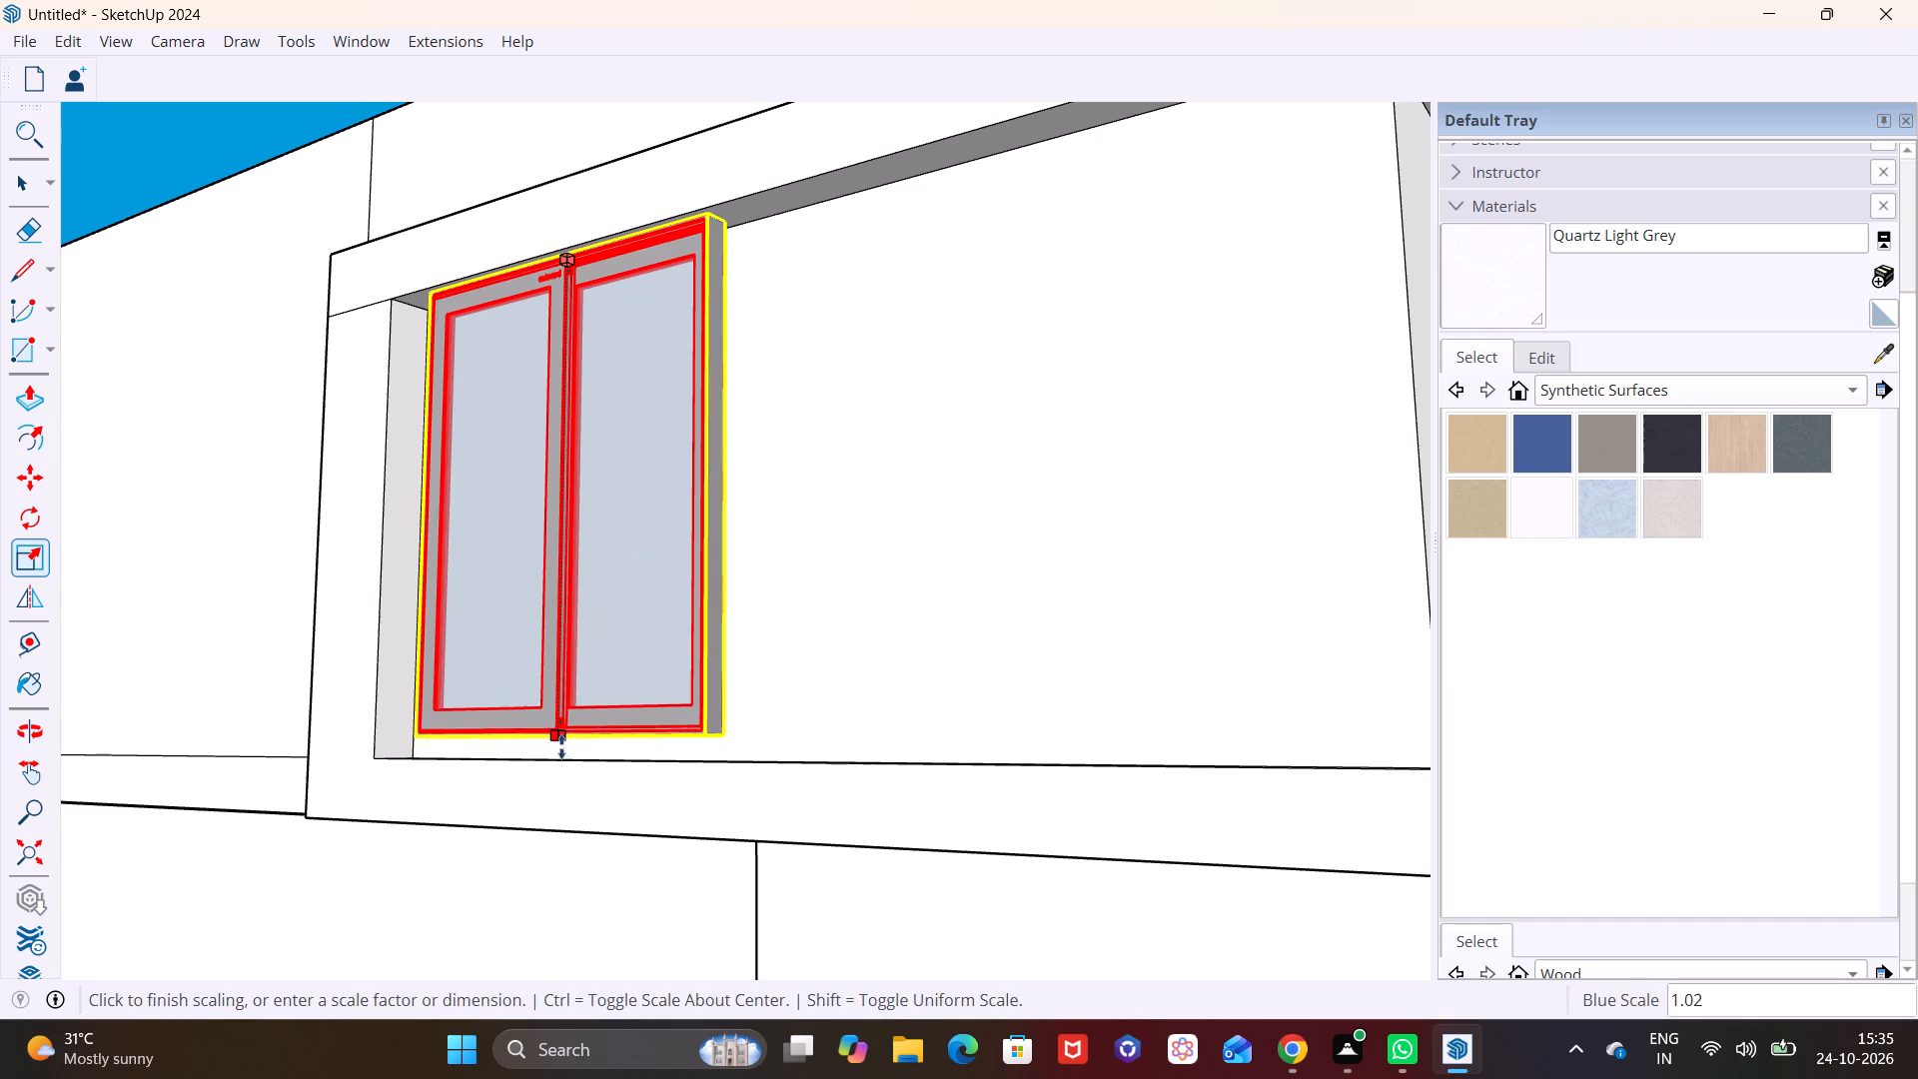
{"action": "left_click", "coordinate": [561, 763]}
{"action": "scroll", "coordinate": [679, 615], "scroll_direction": "down", "scroll_amount": 6}
{"action": "middle_click_drag", "start_coordinate": [682, 608], "coordinate": [500, 740]}
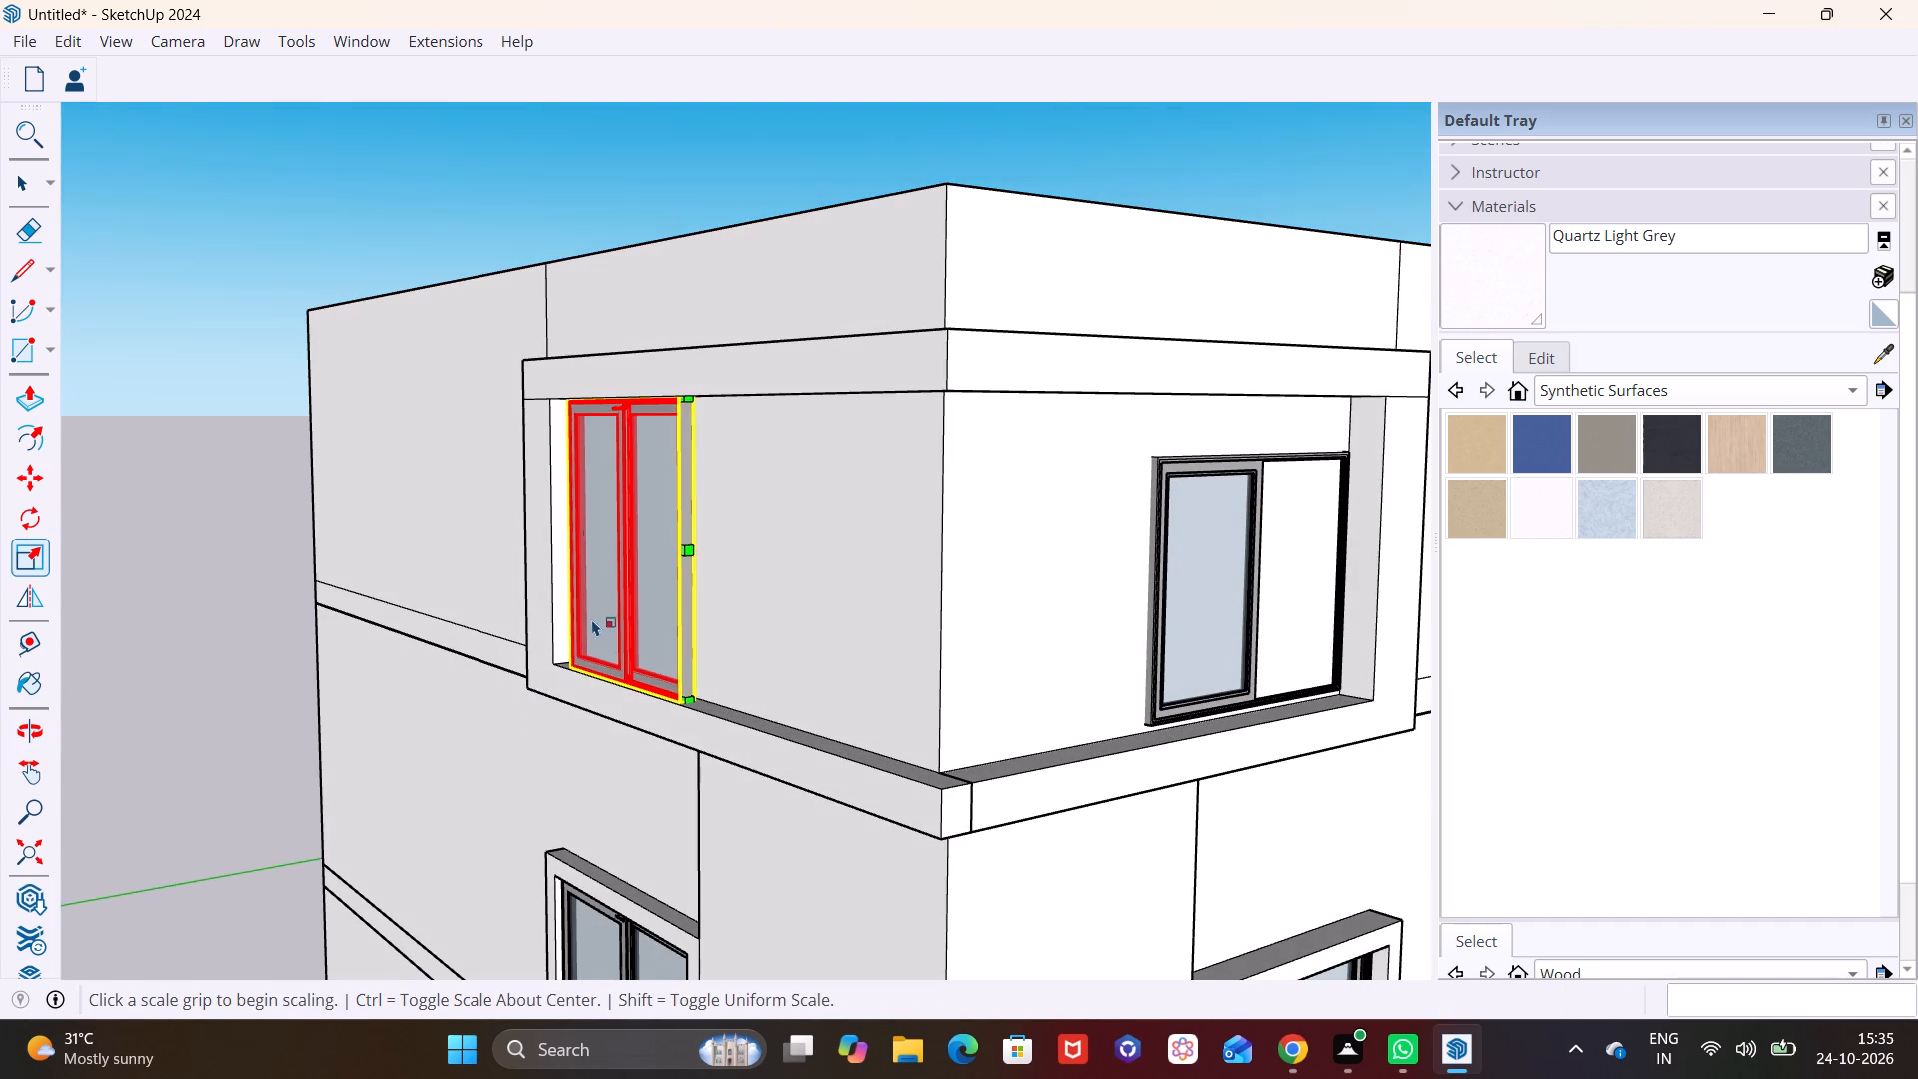
{"action": "left_click", "coordinate": [689, 542]}
{"action": "left_click", "coordinate": [747, 555]}
{"action": "key", "text": "space"}
{"action": "left_click", "coordinate": [836, 575]}
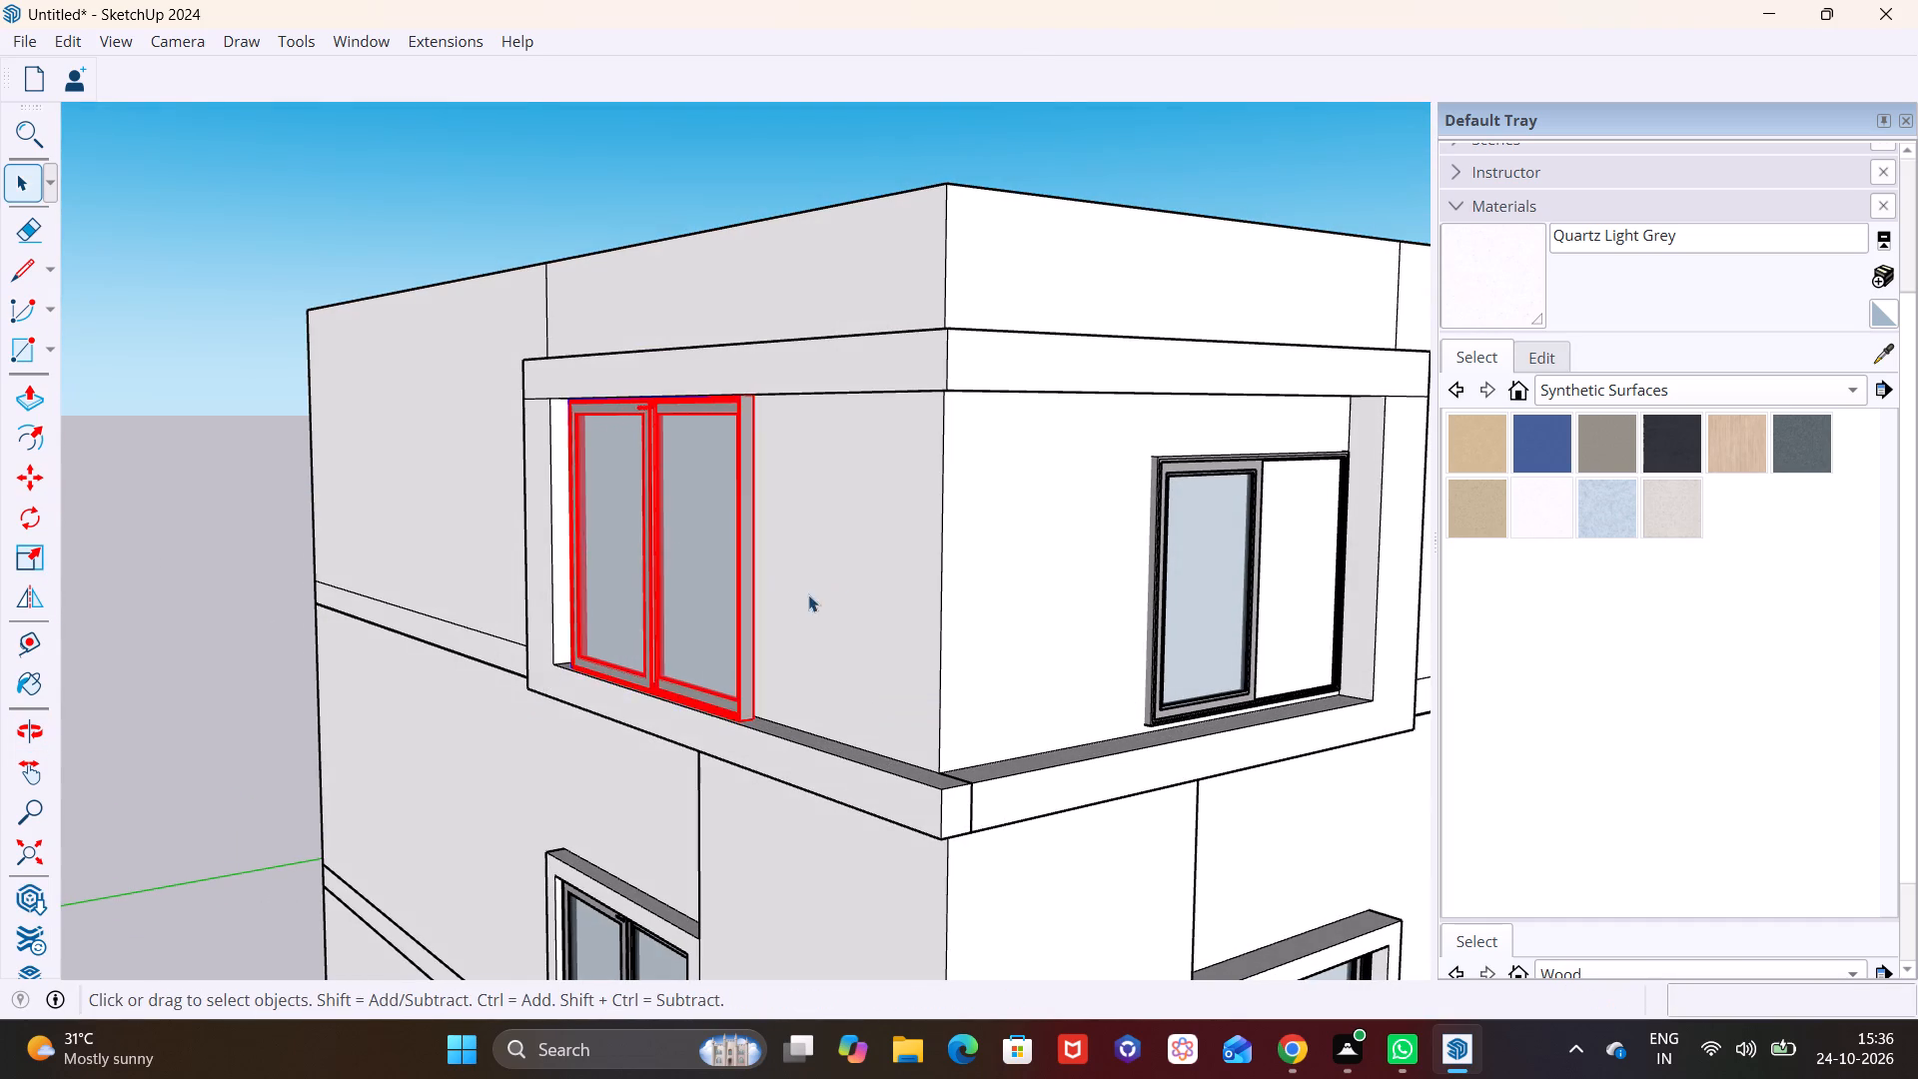
Scale the top-floor window on the adjacent facade up to its frame's top and about 1.03 down to the sill.
{"action": "scroll", "coordinate": [799, 599], "scroll_direction": "down", "scroll_amount": 9}
{"action": "middle_click_drag", "start_coordinate": [929, 634], "coordinate": [495, 676], "text": "shift"}
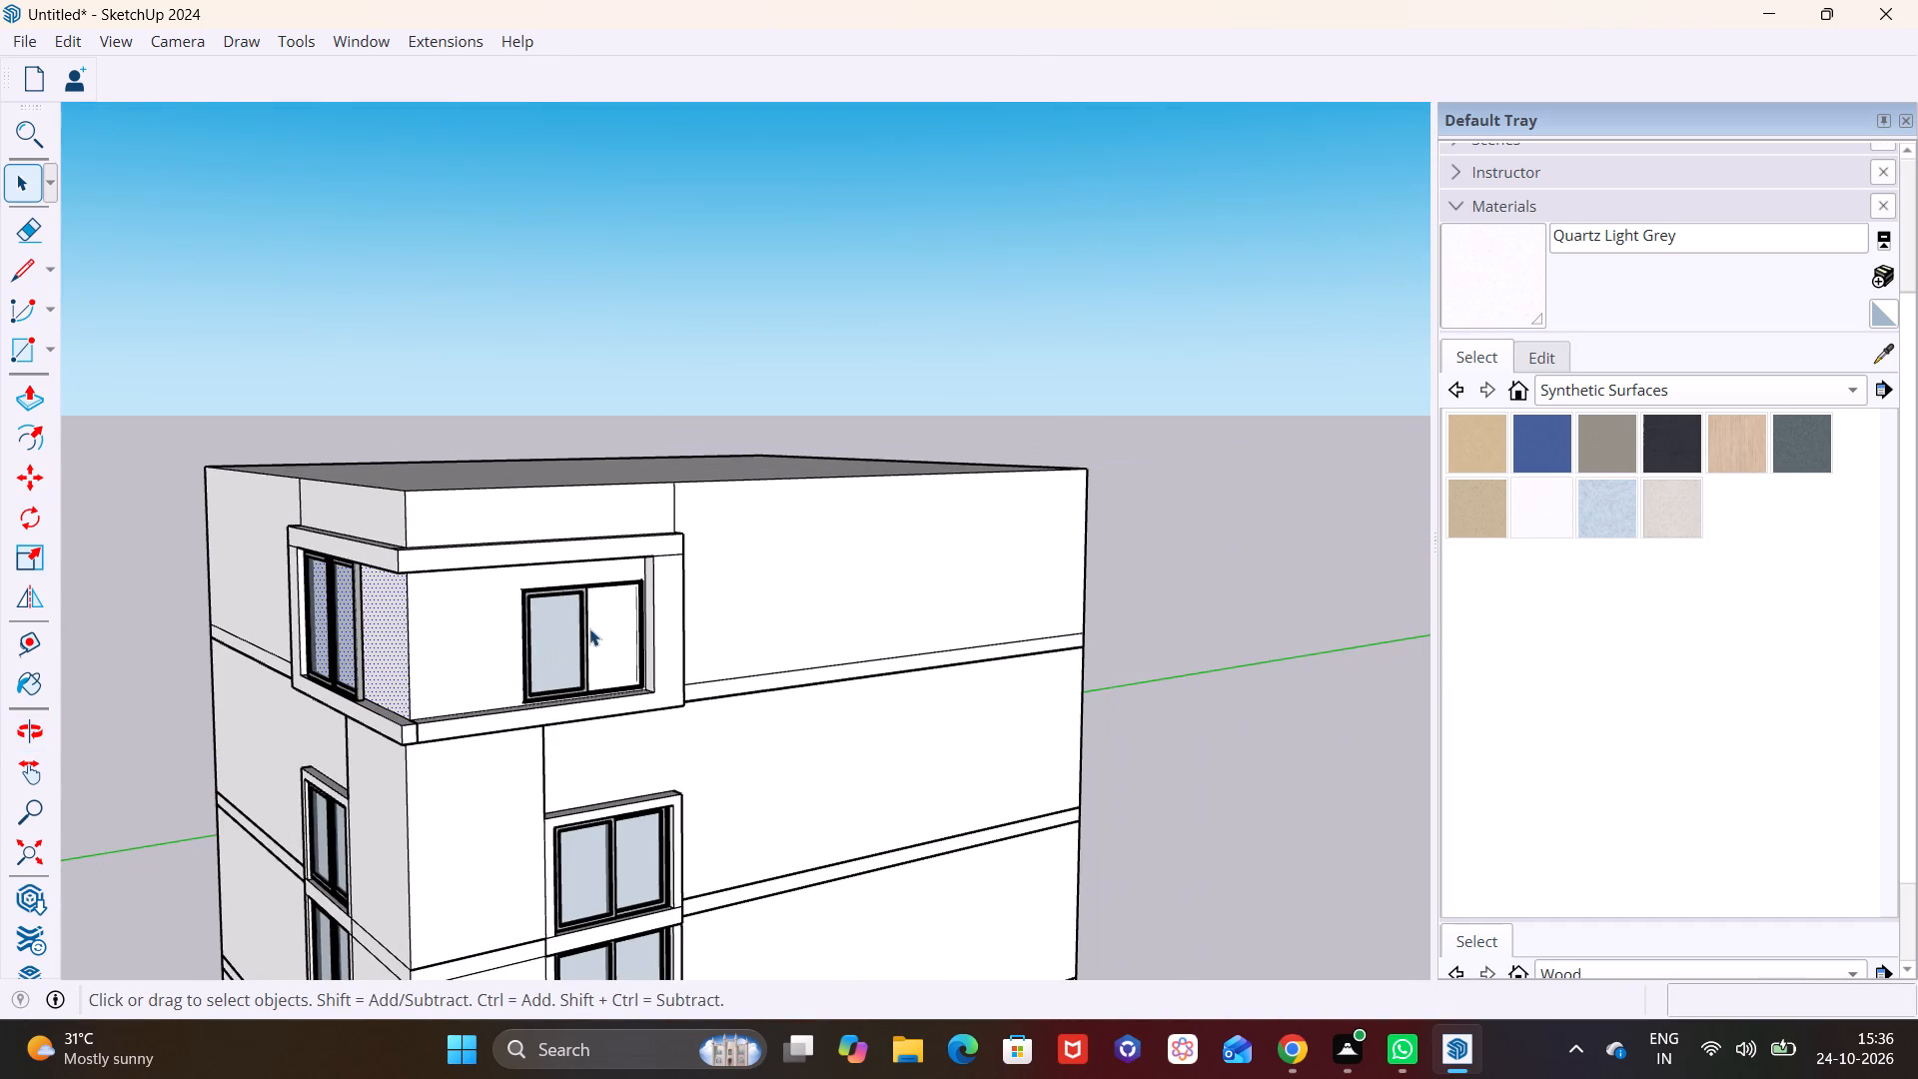
{"action": "left_click", "coordinate": [589, 628]}
{"action": "scroll", "coordinate": [560, 629], "scroll_direction": "up", "scroll_amount": 8}
{"action": "left_click", "coordinate": [40, 556]}
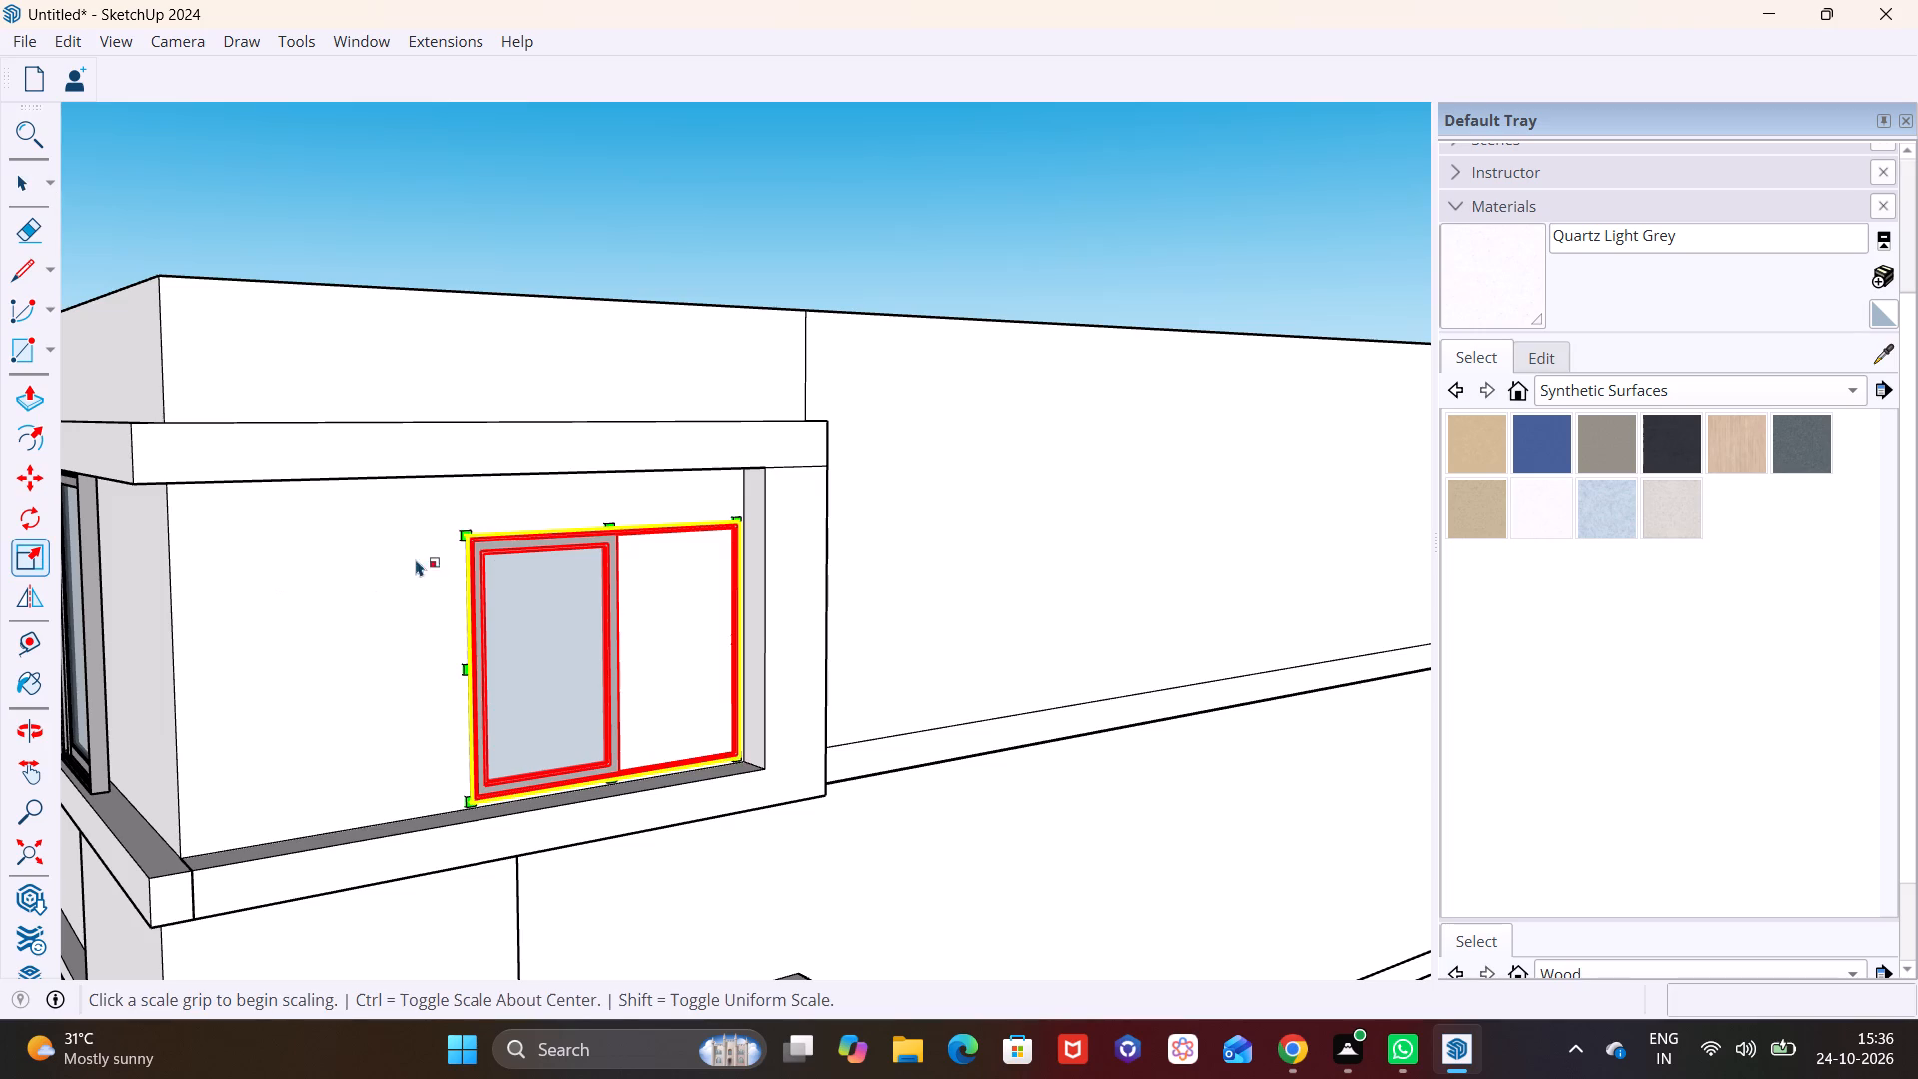
{"action": "left_click", "coordinate": [609, 526]}
{"action": "left_click", "coordinate": [622, 474]}
{"action": "scroll", "coordinate": [492, 652], "scroll_direction": "down", "scroll_amount": 1}
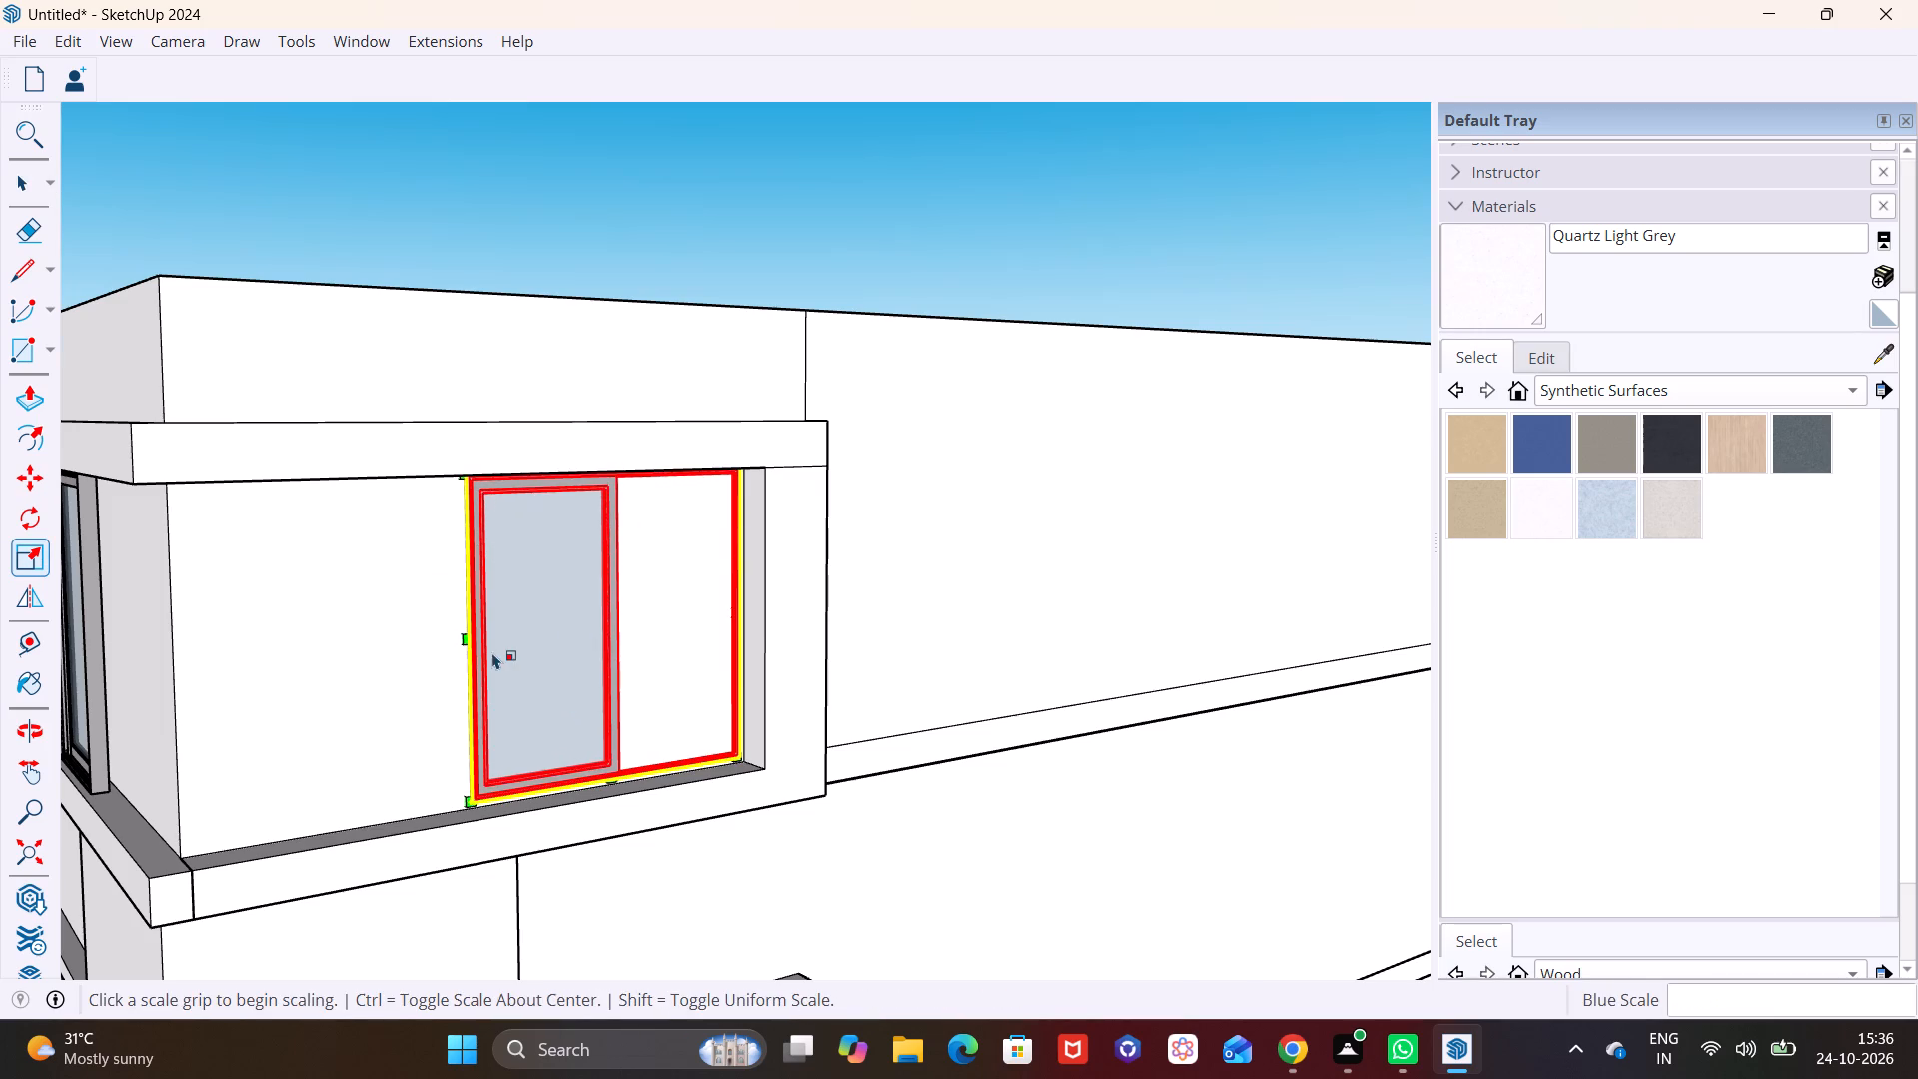
{"action": "scroll", "coordinate": [492, 652], "scroll_direction": "down", "scroll_amount": 2}
{"action": "middle_click_drag", "start_coordinate": [492, 654], "coordinate": [719, 621]}
{"action": "scroll", "coordinate": [627, 641], "scroll_direction": "down", "scroll_amount": 4}
{"action": "scroll", "coordinate": [640, 653], "scroll_direction": "up", "scroll_amount": 2}
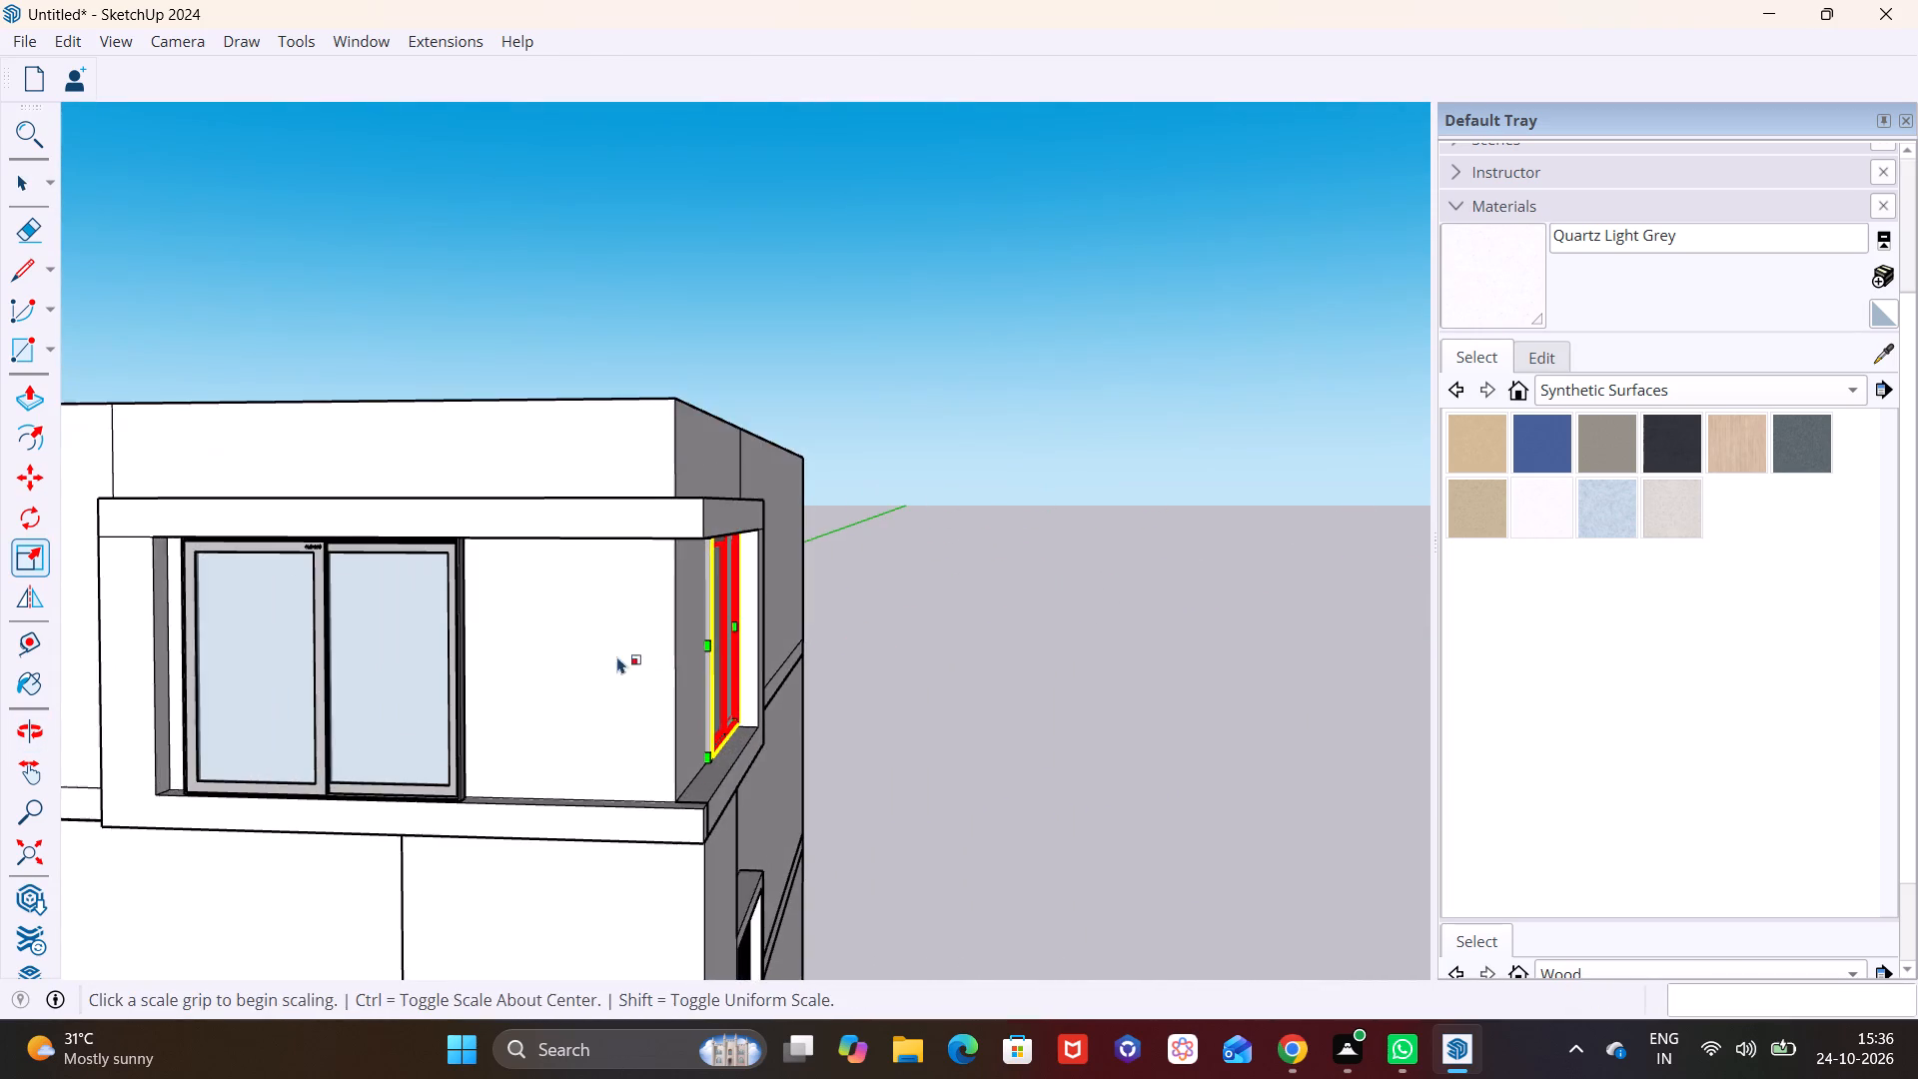
{"action": "middle_click_drag", "start_coordinate": [679, 671], "coordinate": [336, 688]}
{"action": "scroll", "coordinate": [870, 740], "scroll_direction": "up", "scroll_amount": 6}
{"action": "middle_click_drag", "start_coordinate": [754, 729], "coordinate": [898, 726]}
{"action": "scroll", "coordinate": [751, 742], "scroll_direction": "up", "scroll_amount": 3}
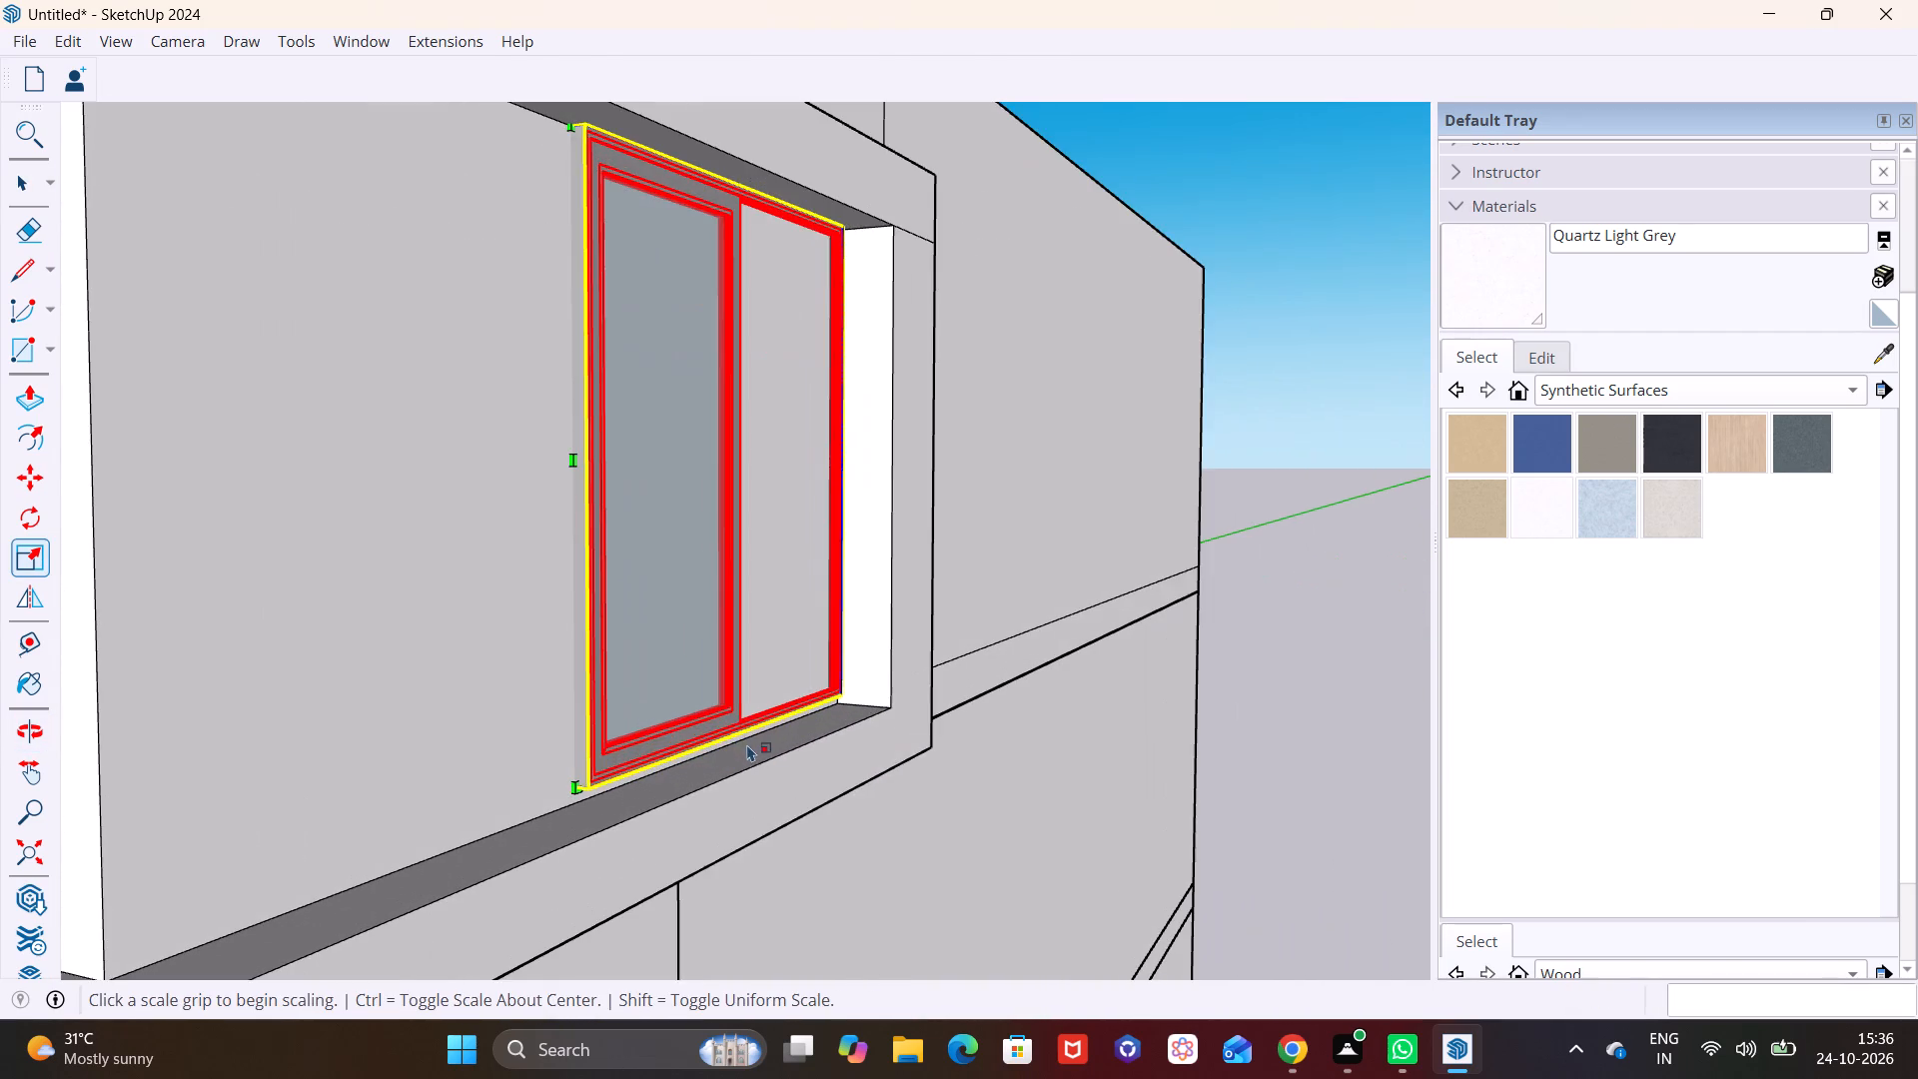
{"action": "middle_click_drag", "start_coordinate": [738, 728], "coordinate": [704, 628]}
{"action": "left_click", "coordinate": [715, 698]}
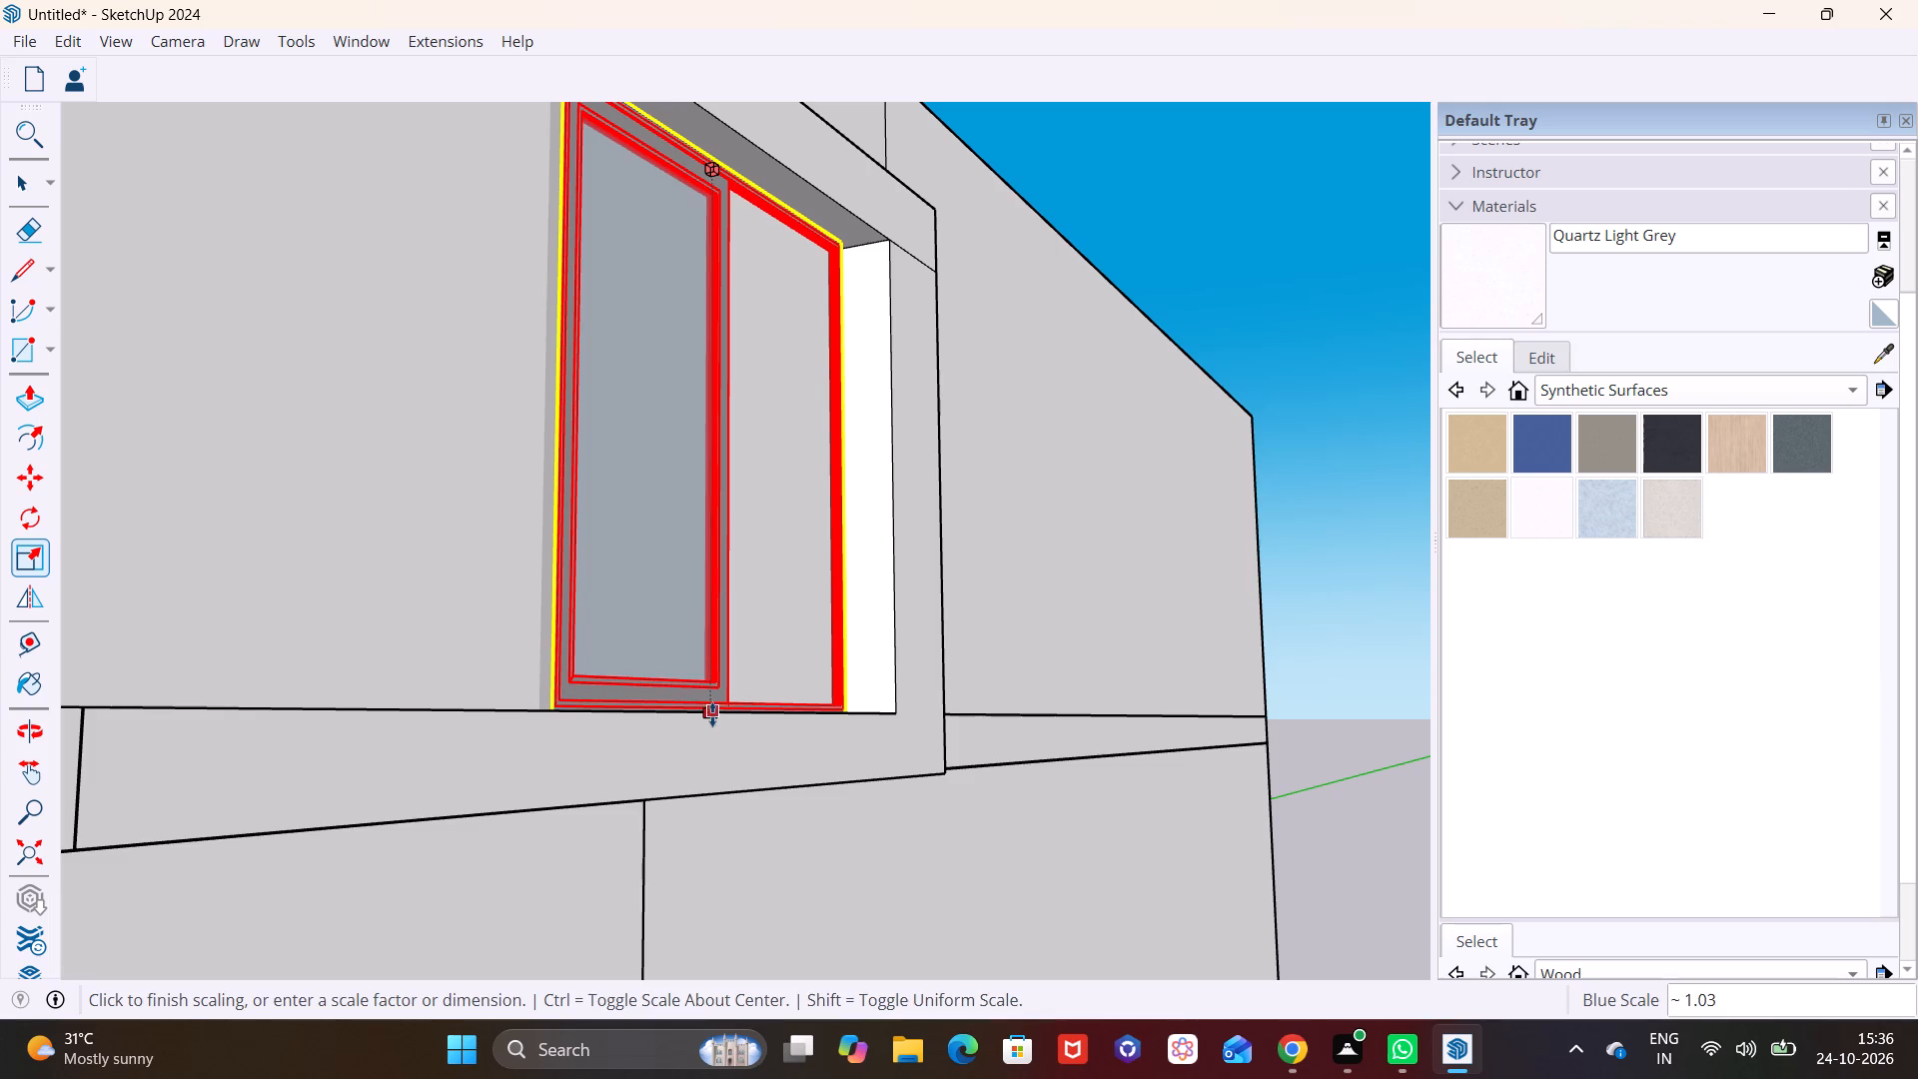
{"action": "left_click", "coordinate": [712, 714]}
Move this adjacent-facade window about 11 3/4" outward from the wall so both of its panes stand clear.
{"action": "scroll", "coordinate": [698, 667], "scroll_direction": "down", "scroll_amount": 6}
{"action": "middle_click_drag", "start_coordinate": [687, 641], "coordinate": [686, 722]}
{"action": "key", "text": "m"}
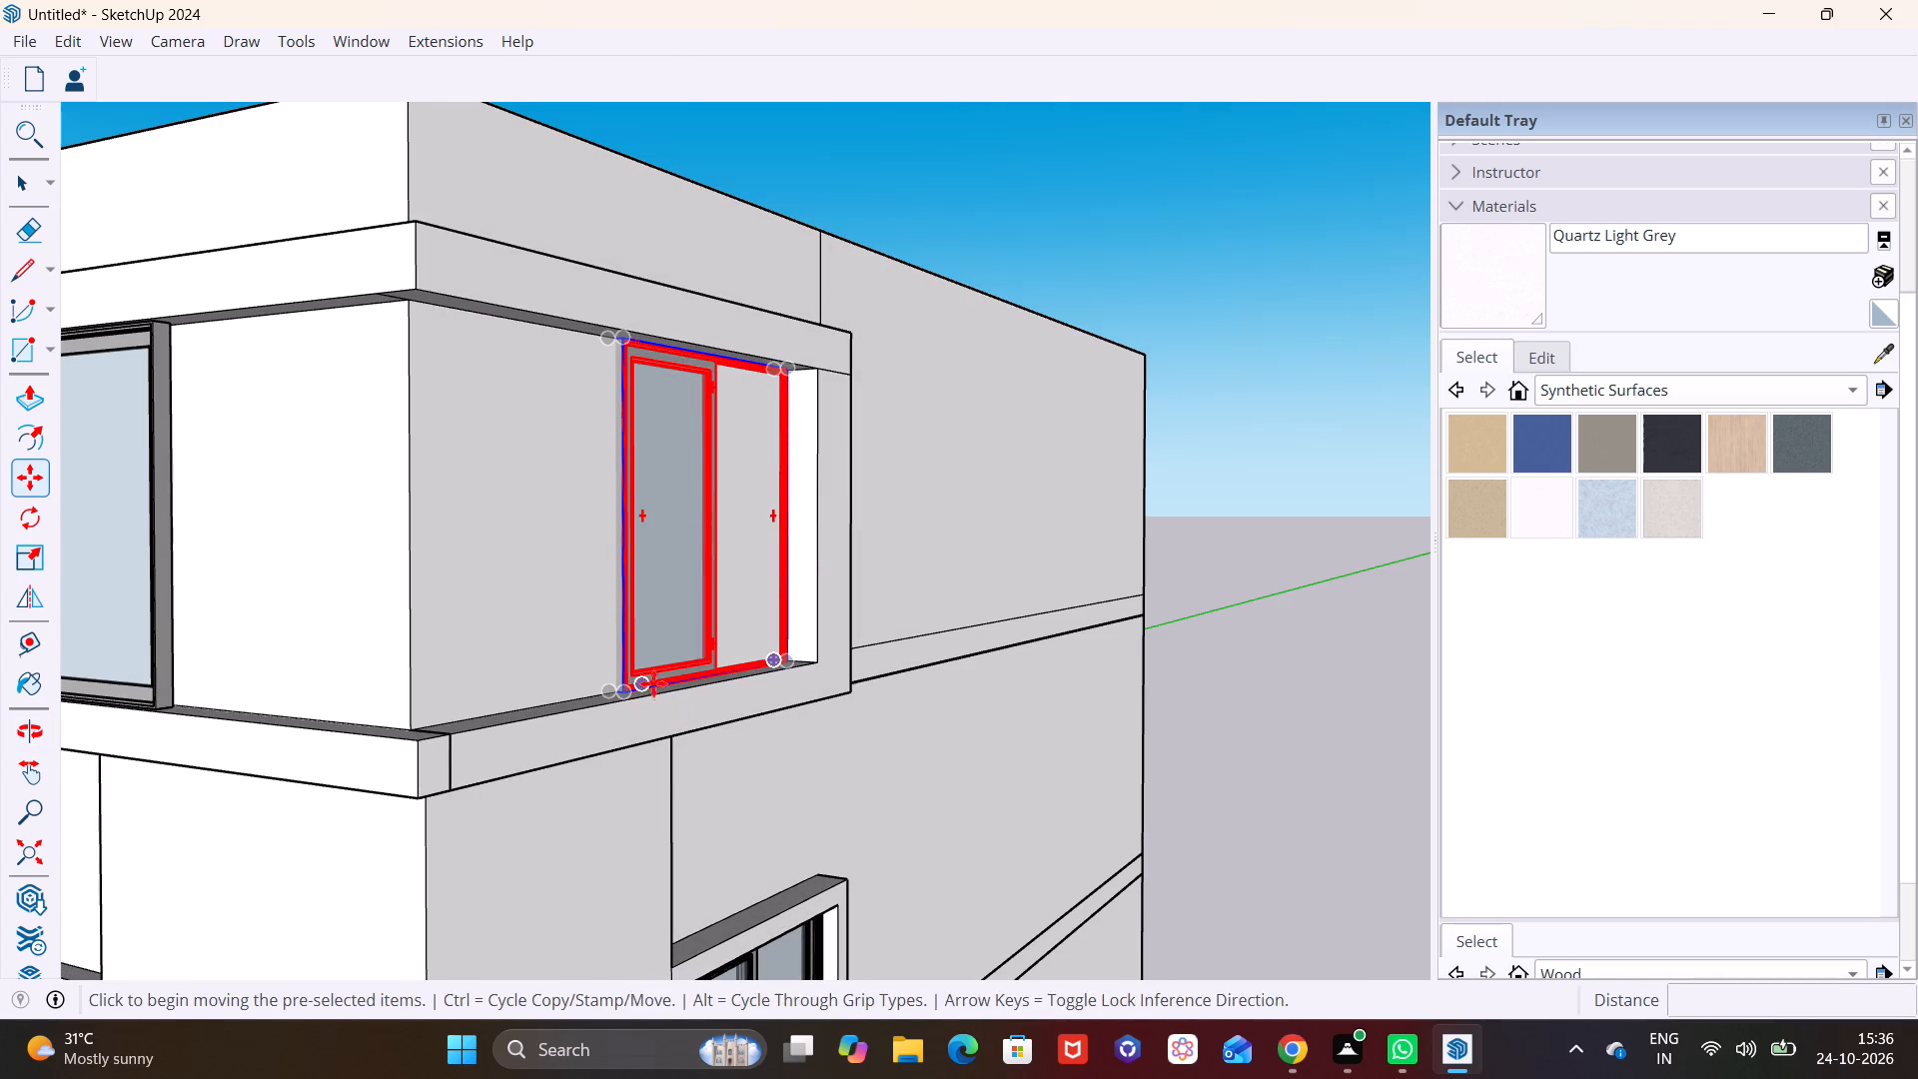
{"action": "left_click", "coordinate": [636, 683]}
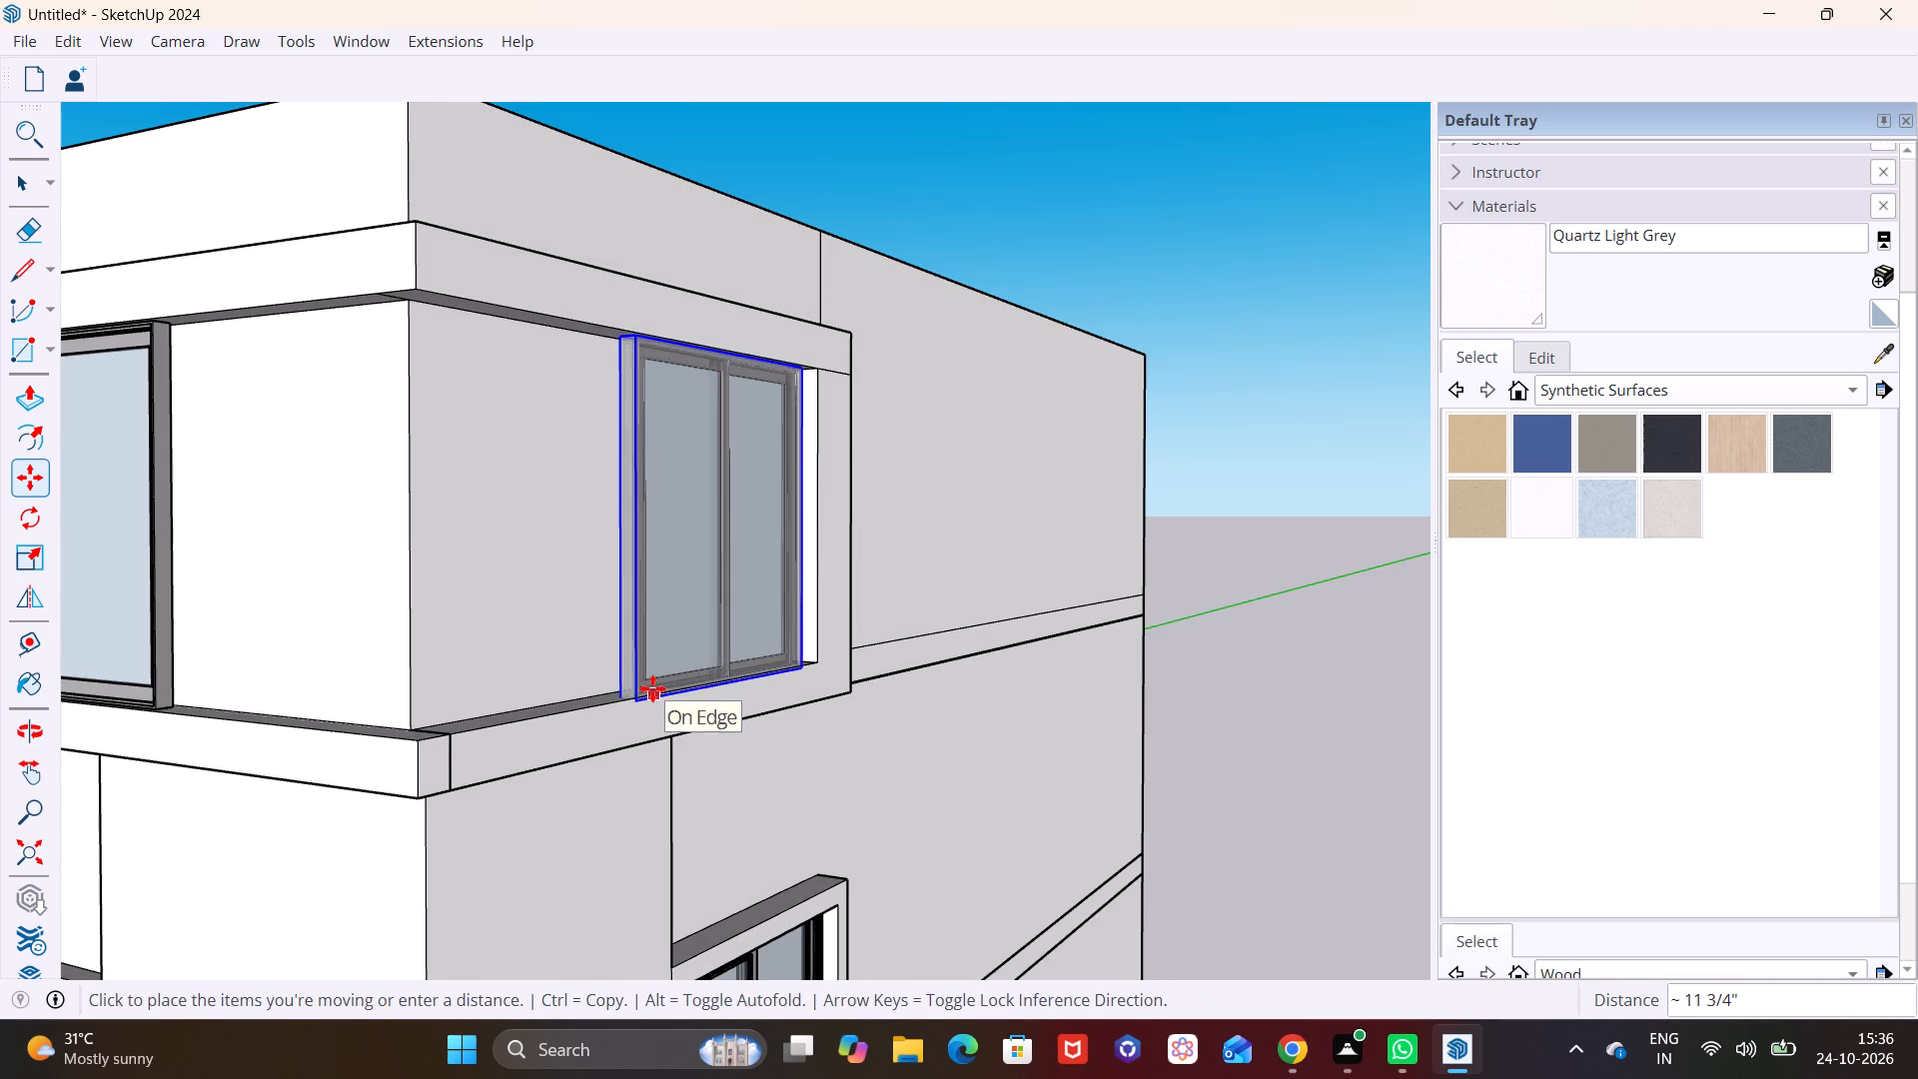
{"action": "left_click", "coordinate": [652, 688]}
{"action": "key", "text": "space"}
{"action": "left_click", "coordinate": [902, 725]}
Move the same window sideways against the inner face of the frame's side piece, away from the building corner.
{"action": "scroll", "coordinate": [918, 746], "scroll_direction": "down", "scroll_amount": 7}
{"action": "middle_click_drag", "start_coordinate": [903, 743], "coordinate": [310, 672]}
{"action": "scroll", "coordinate": [776, 651], "scroll_direction": "up", "scroll_amount": 5}
{"action": "middle_click_drag", "start_coordinate": [770, 663], "coordinate": [819, 771]}
{"action": "left_click", "coordinate": [742, 720]}
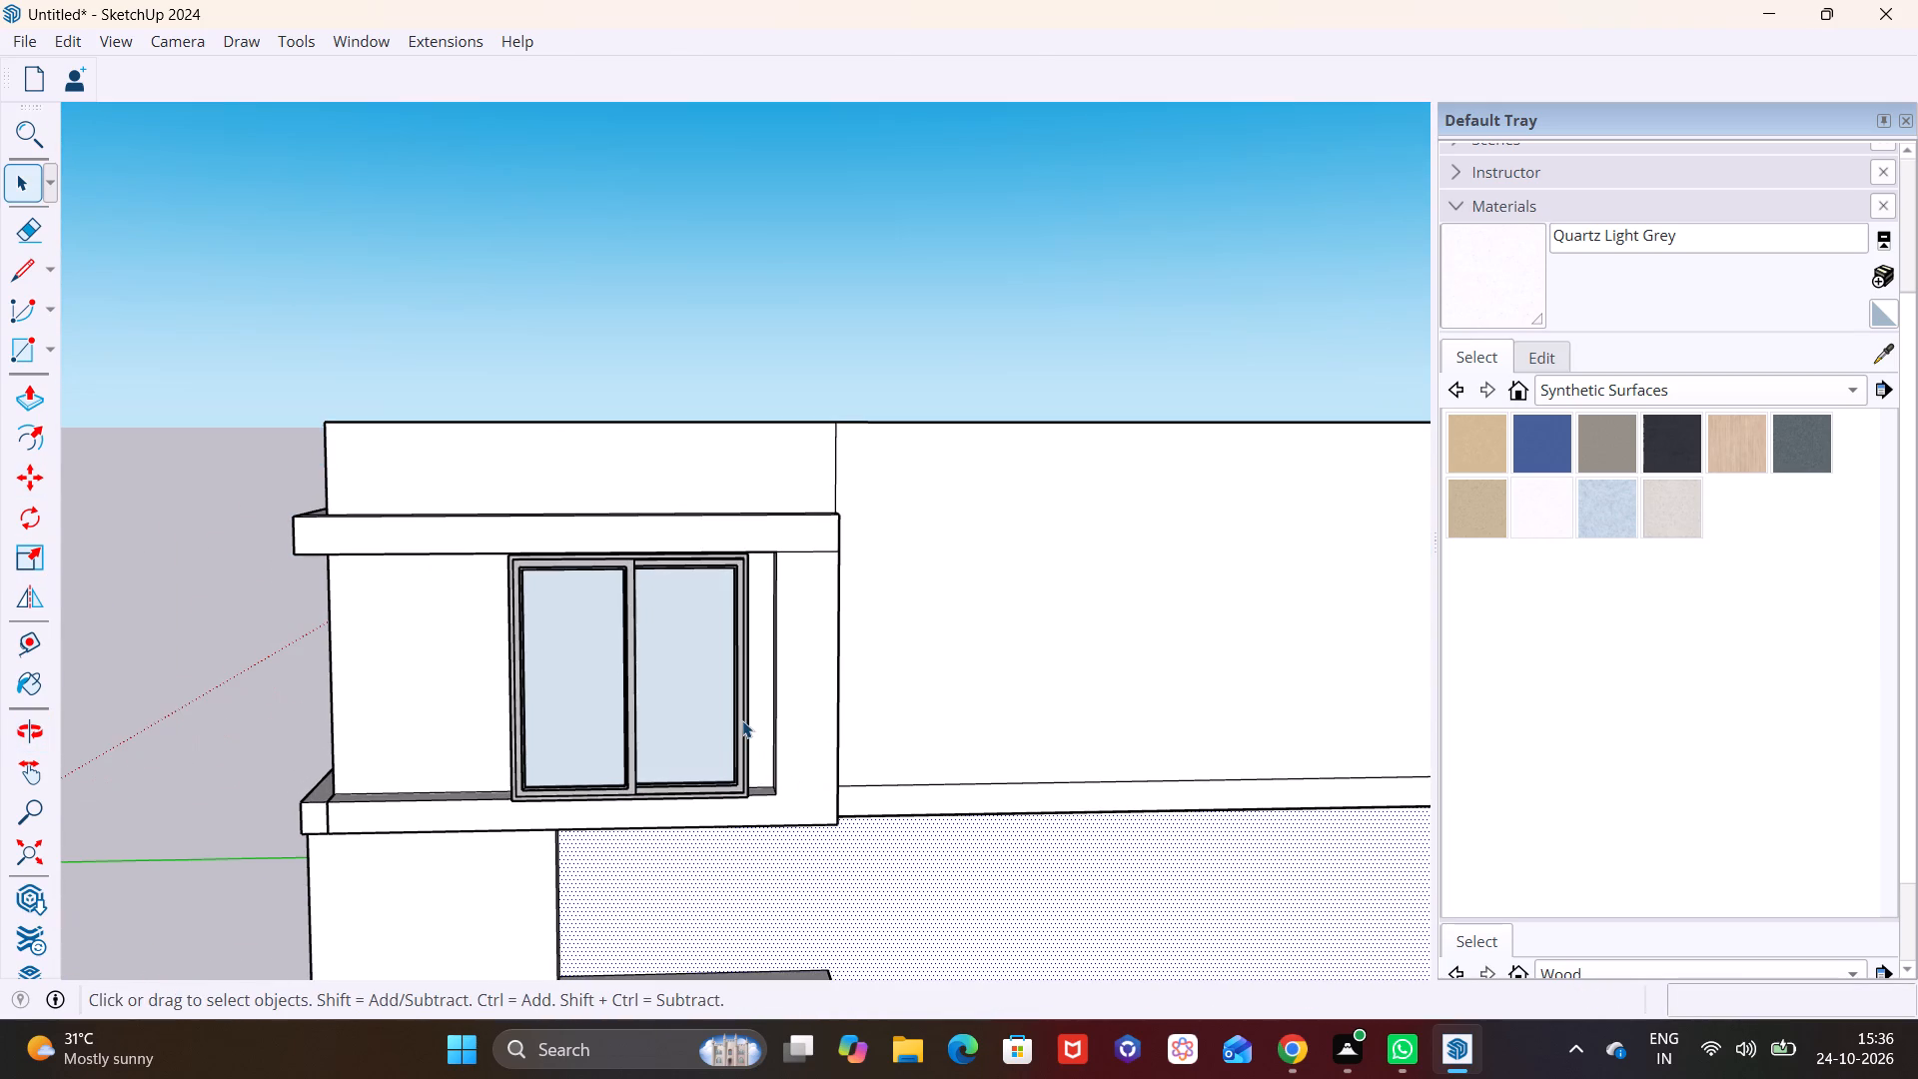
{"action": "key", "text": "m"}
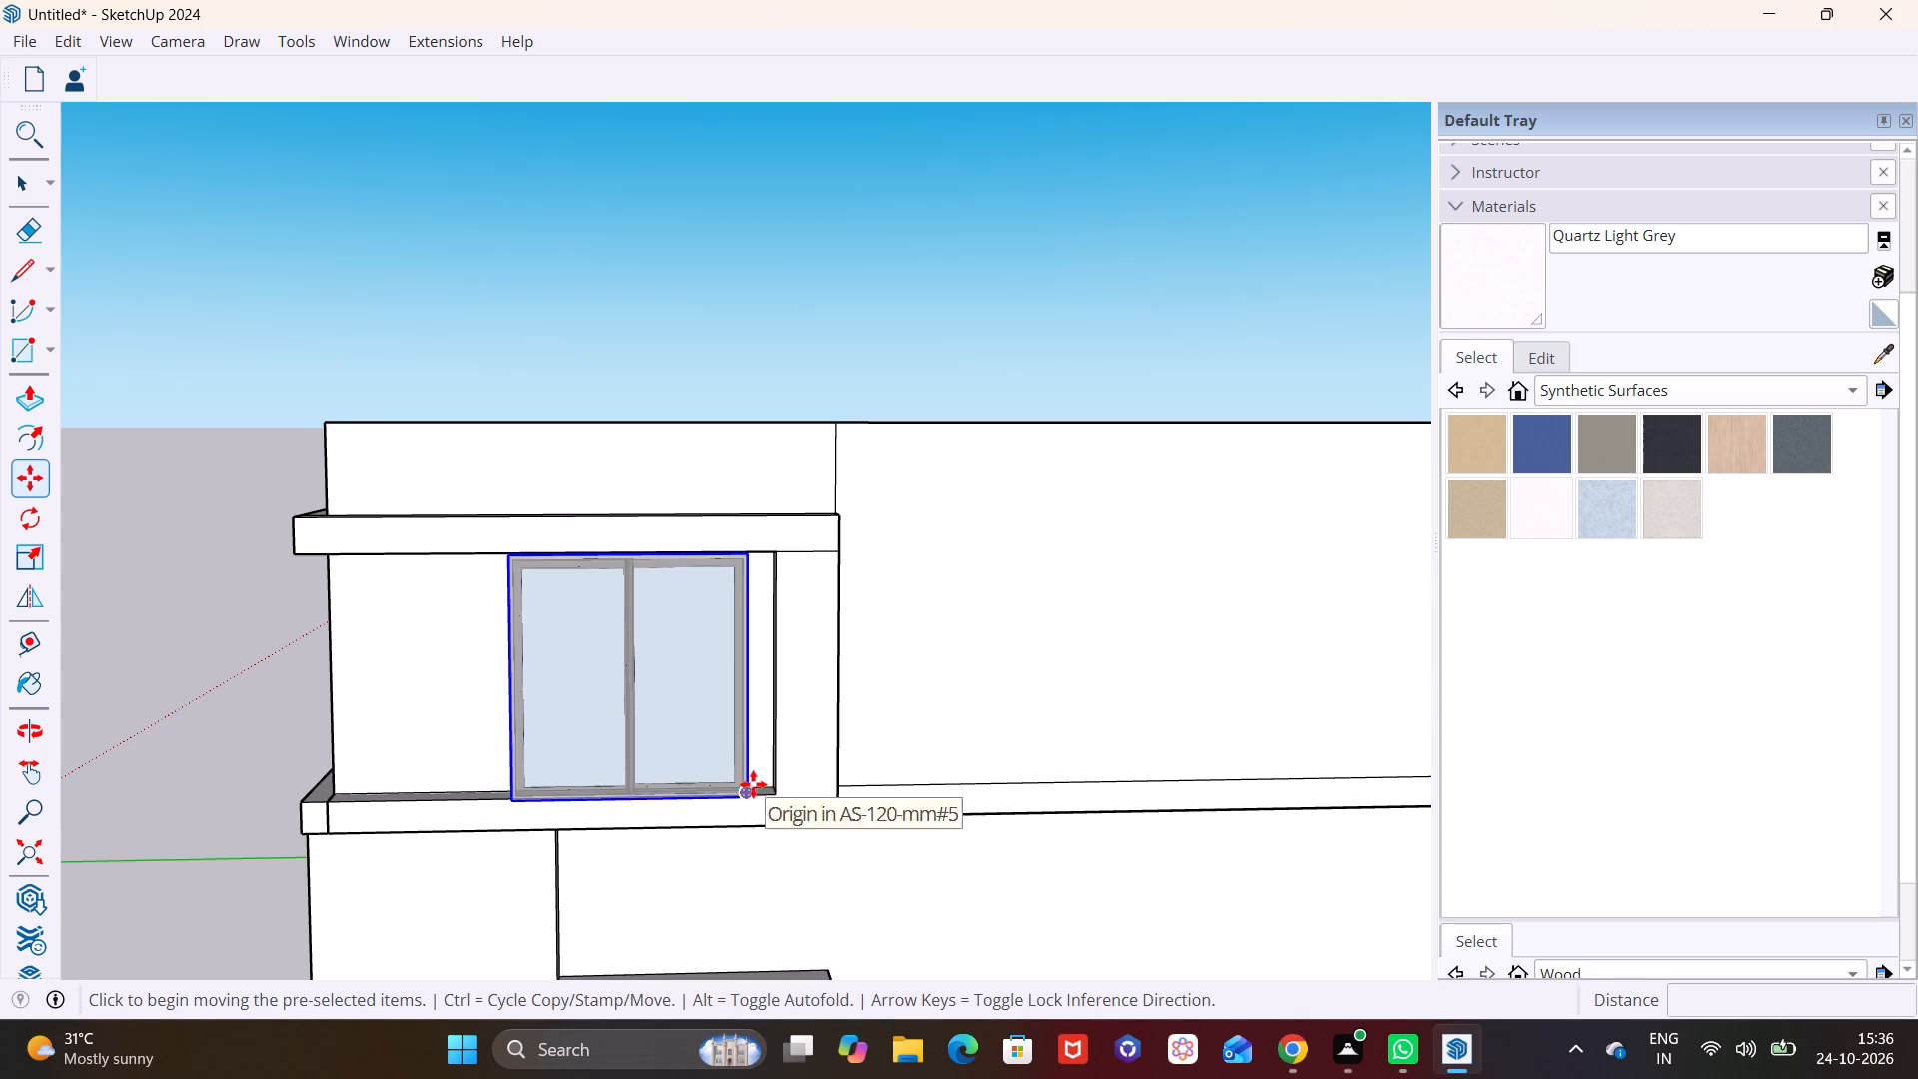
{"action": "left_click", "coordinate": [753, 784]}
{"action": "left_click", "coordinate": [773, 784]}
{"action": "key", "text": "space"}
{"action": "left_click", "coordinate": [924, 790]}
Move the same window back toward the wall so it sits within the depth of its projecting frame.
{"action": "middle_click_drag", "start_coordinate": [789, 786], "coordinate": [908, 740]}
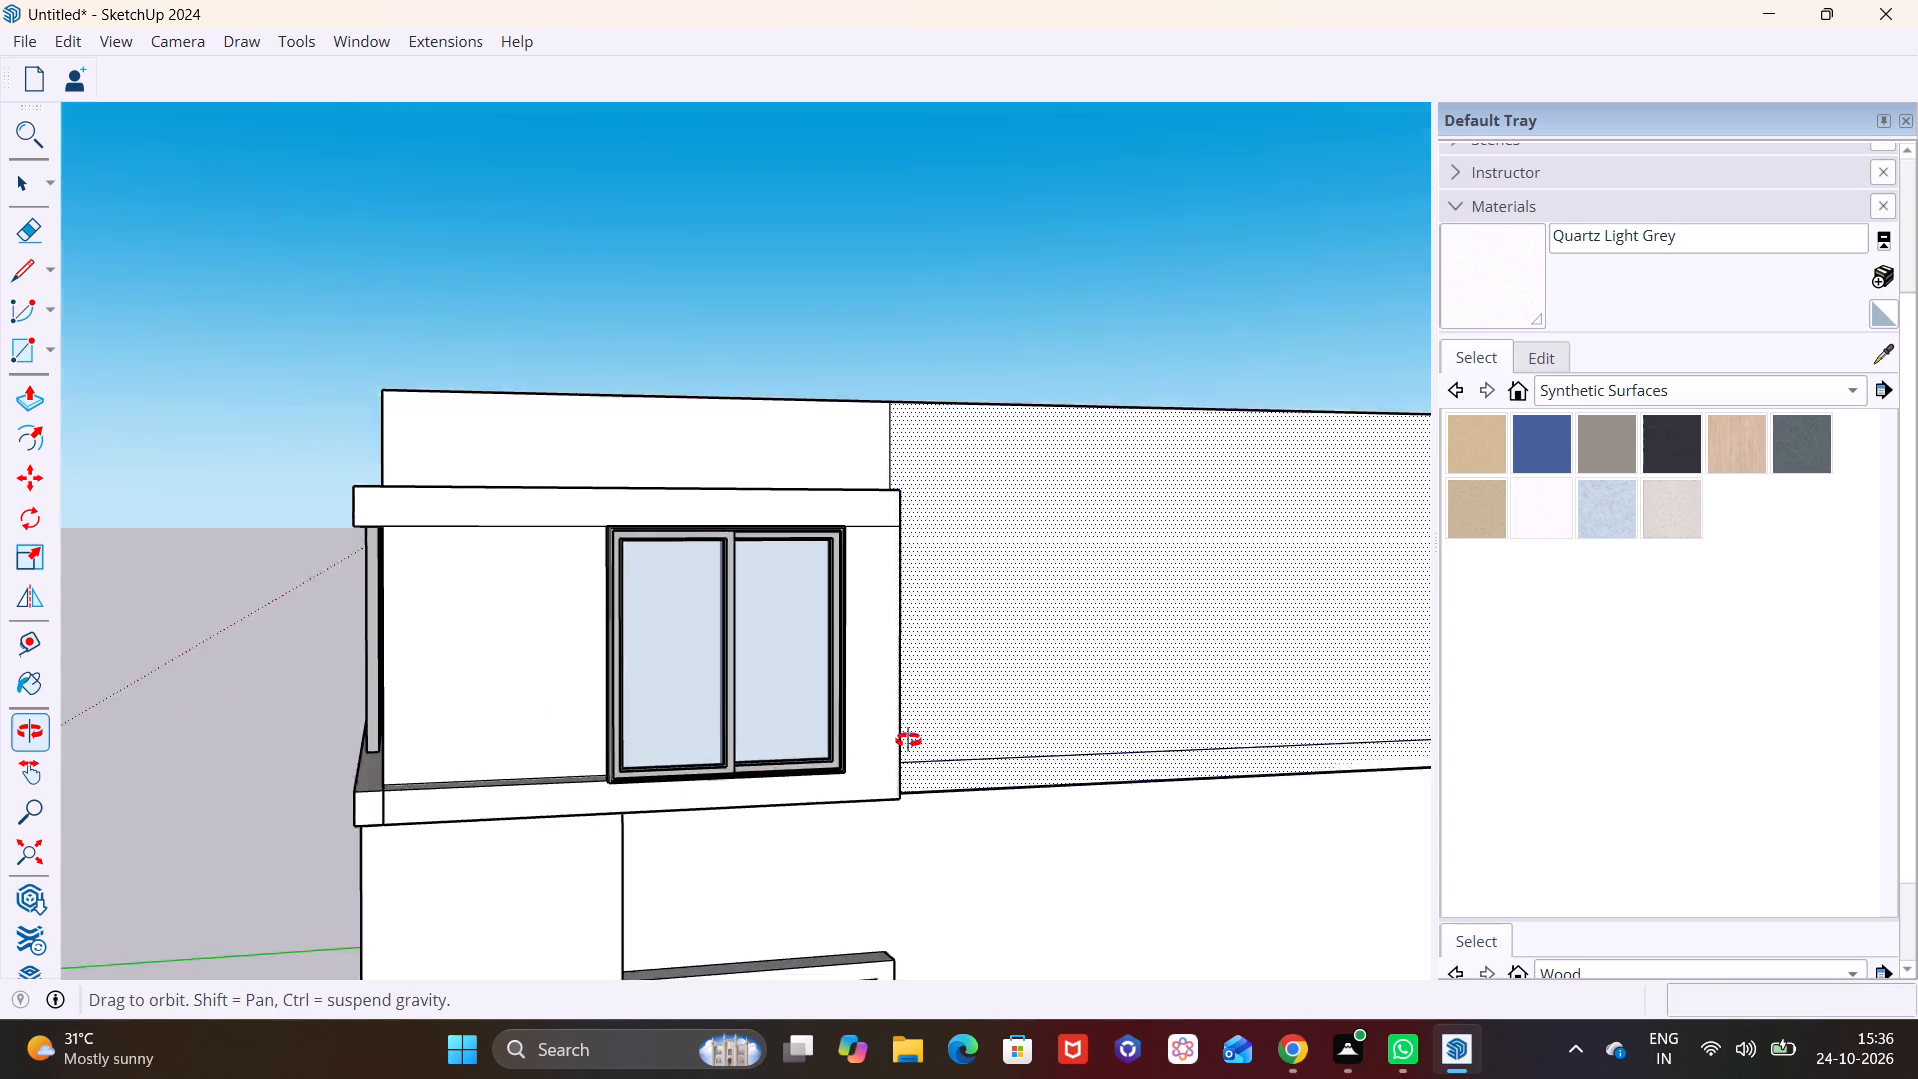
{"action": "middle_click_drag", "start_coordinate": [908, 740], "coordinate": [1162, 674]}
{"action": "scroll", "coordinate": [791, 696], "scroll_direction": "up", "scroll_amount": 6}
{"action": "middle_click_drag", "start_coordinate": [868, 719], "coordinate": [1243, 781]}
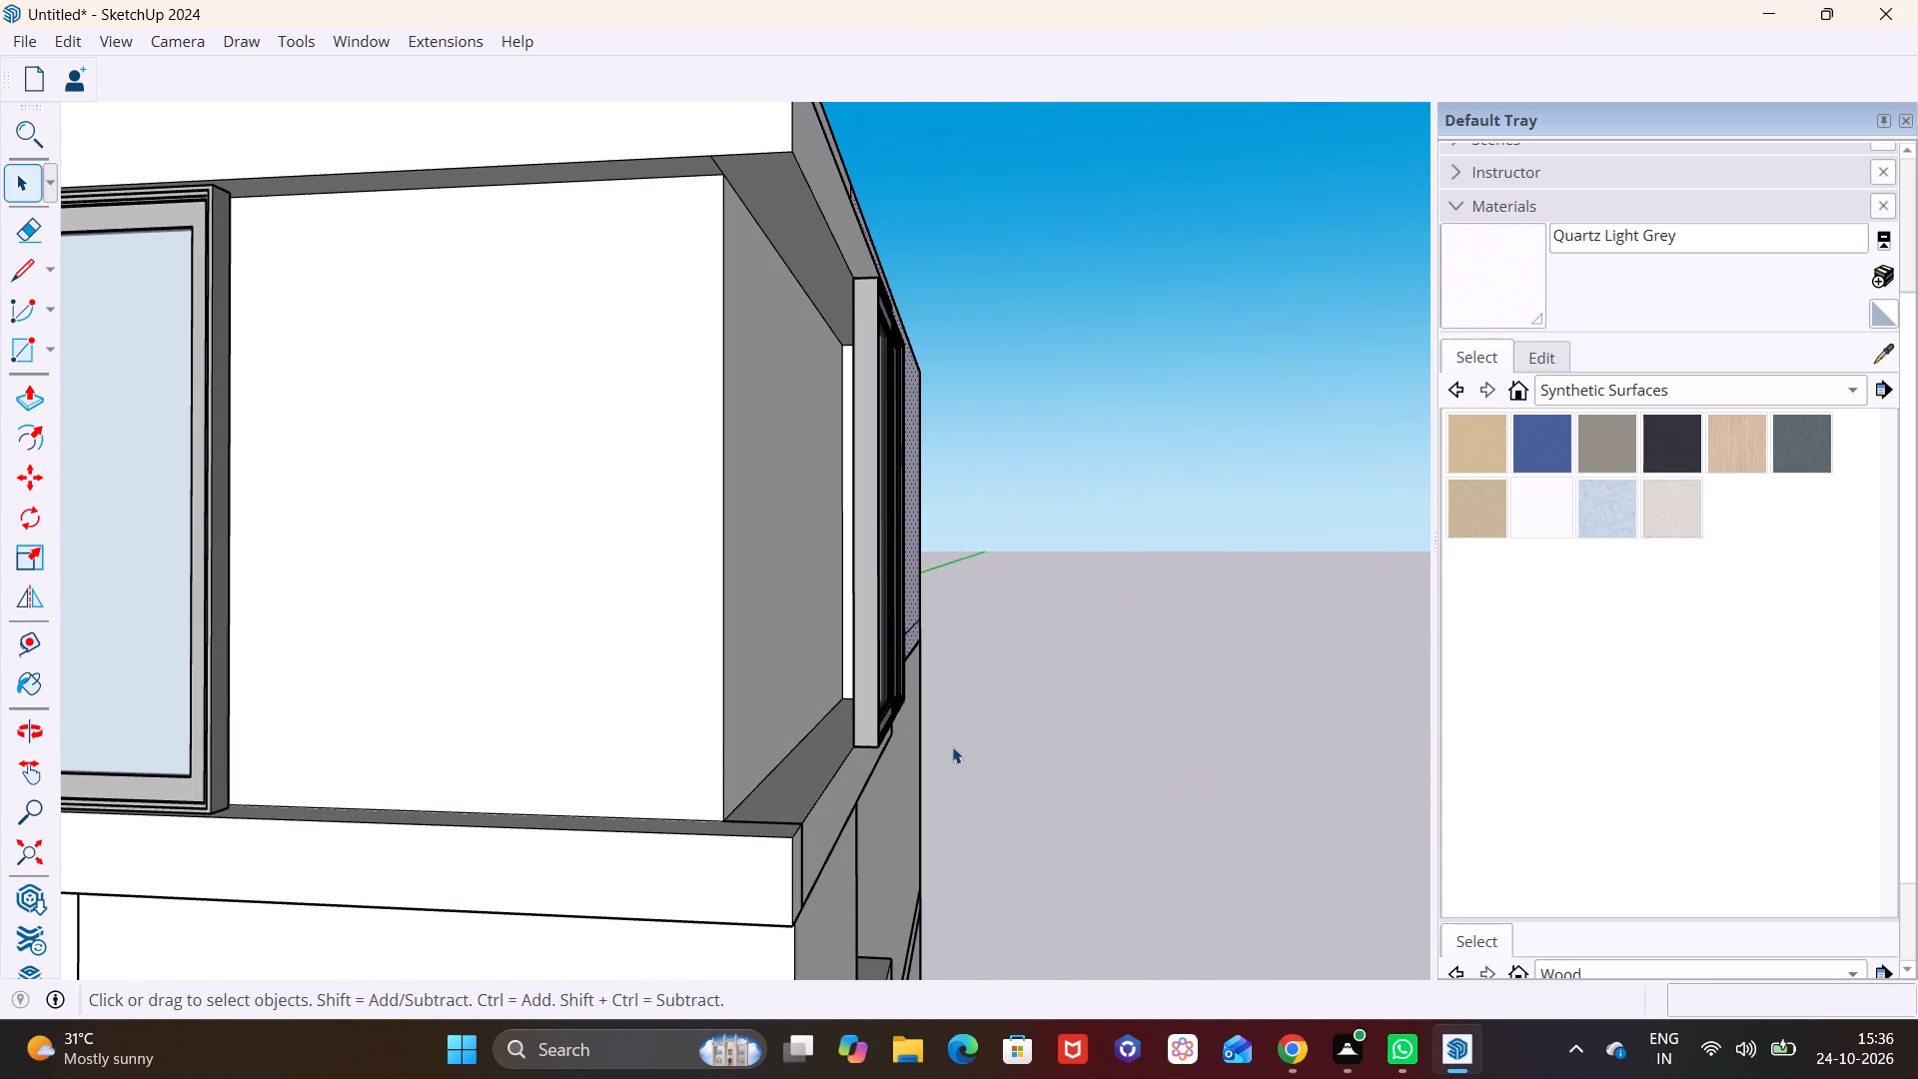
{"action": "left_click", "coordinate": [873, 695]}
{"action": "key", "text": "m"}
{"action": "left_click", "coordinate": [853, 747]}
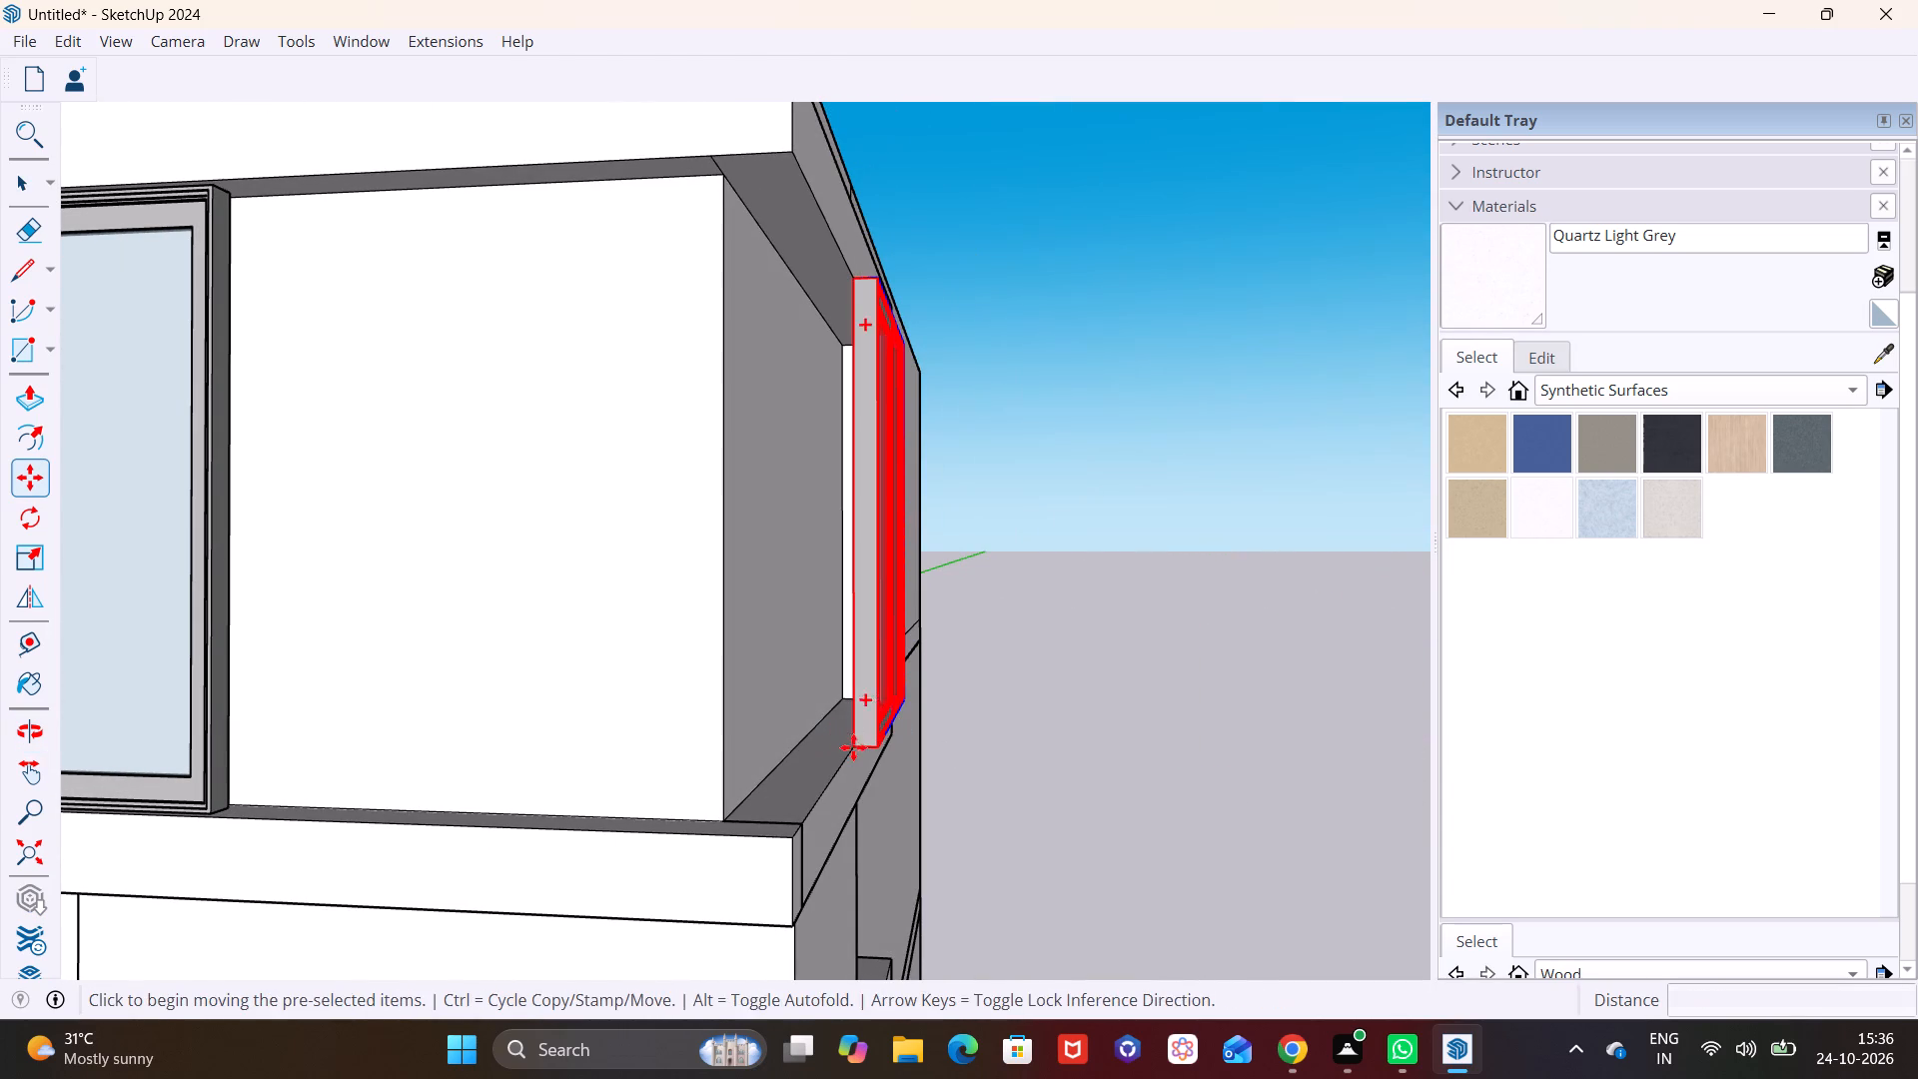
{"action": "left_click", "coordinate": [804, 743]}
{"action": "key", "text": "space"}
{"action": "left_click", "coordinate": [1030, 736]}
Examine the fitted windows and the overall massing of the building from around its corner and along the facade.
{"action": "scroll", "coordinate": [1032, 722], "scroll_direction": "down", "scroll_amount": 4}
{"action": "middle_click_drag", "start_coordinate": [1027, 721], "coordinate": [650, 707]}
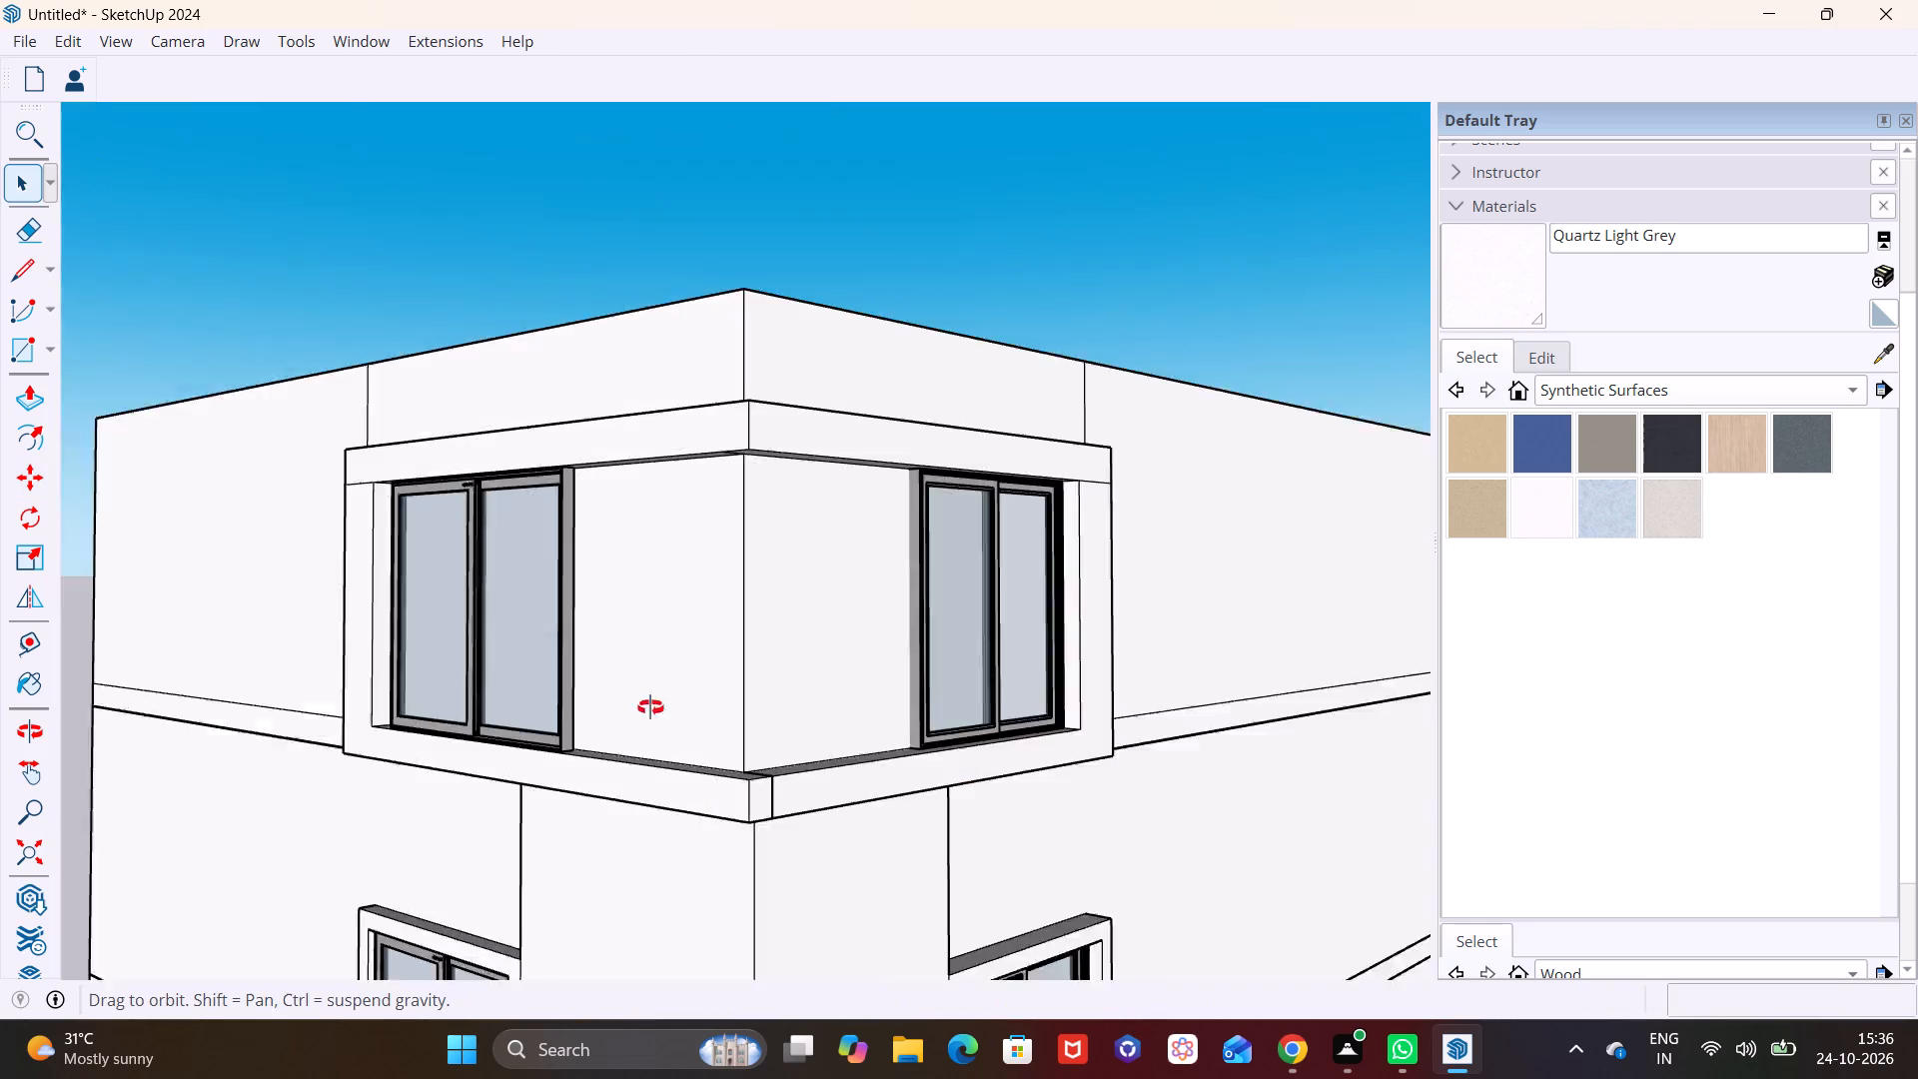
{"action": "middle_click_drag", "start_coordinate": [650, 707], "coordinate": [280, 693]}
{"action": "scroll", "coordinate": [662, 705], "scroll_direction": "down", "scroll_amount": 11}
{"action": "middle_click_drag", "start_coordinate": [790, 769], "coordinate": [985, 831]}
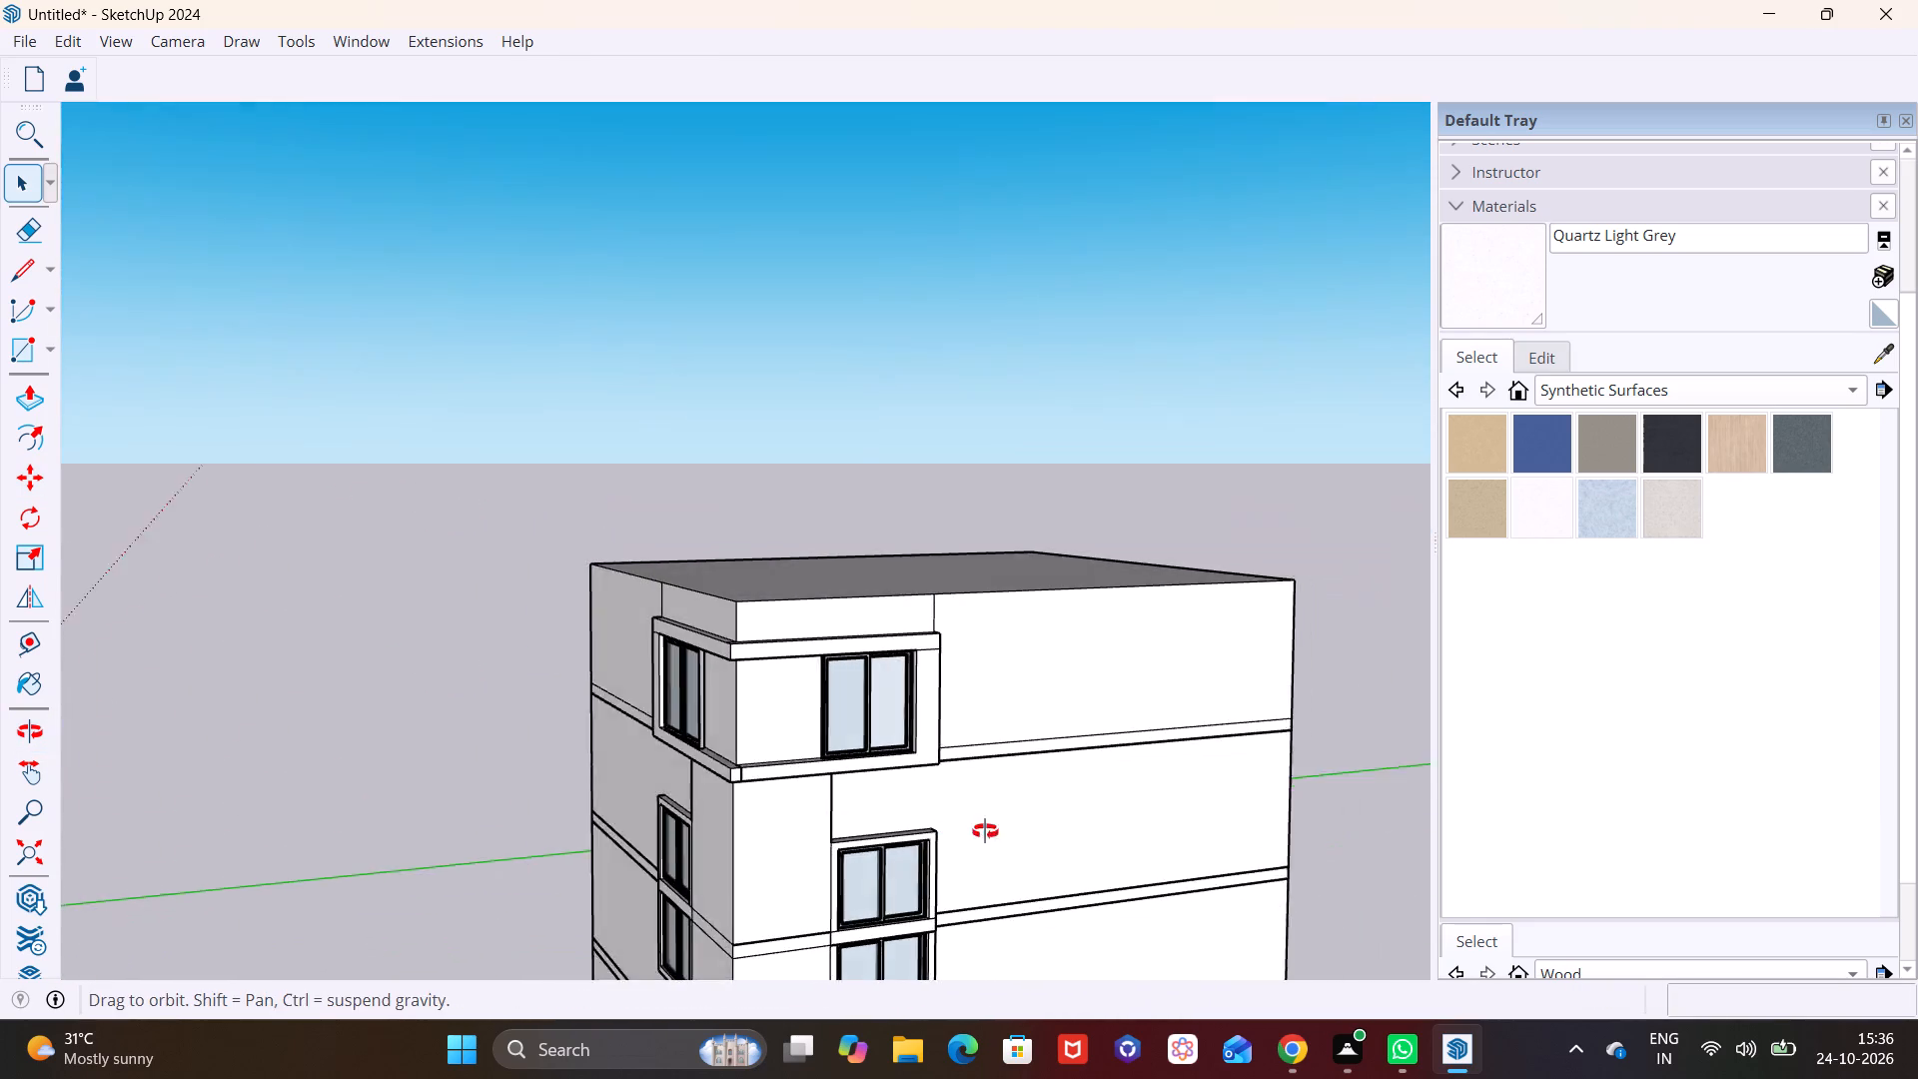
{"action": "middle_click_drag", "start_coordinate": [985, 831], "coordinate": [1087, 828]}
{"action": "scroll", "coordinate": [850, 783], "scroll_direction": "down", "scroll_amount": 3}
{"action": "middle_click_drag", "start_coordinate": [819, 790], "coordinate": [756, 496], "text": "shift"}
{"action": "scroll", "coordinate": [740, 531], "scroll_direction": "down", "scroll_amount": 1}
{"action": "middle_click_drag", "start_coordinate": [685, 602], "coordinate": [705, 529]}
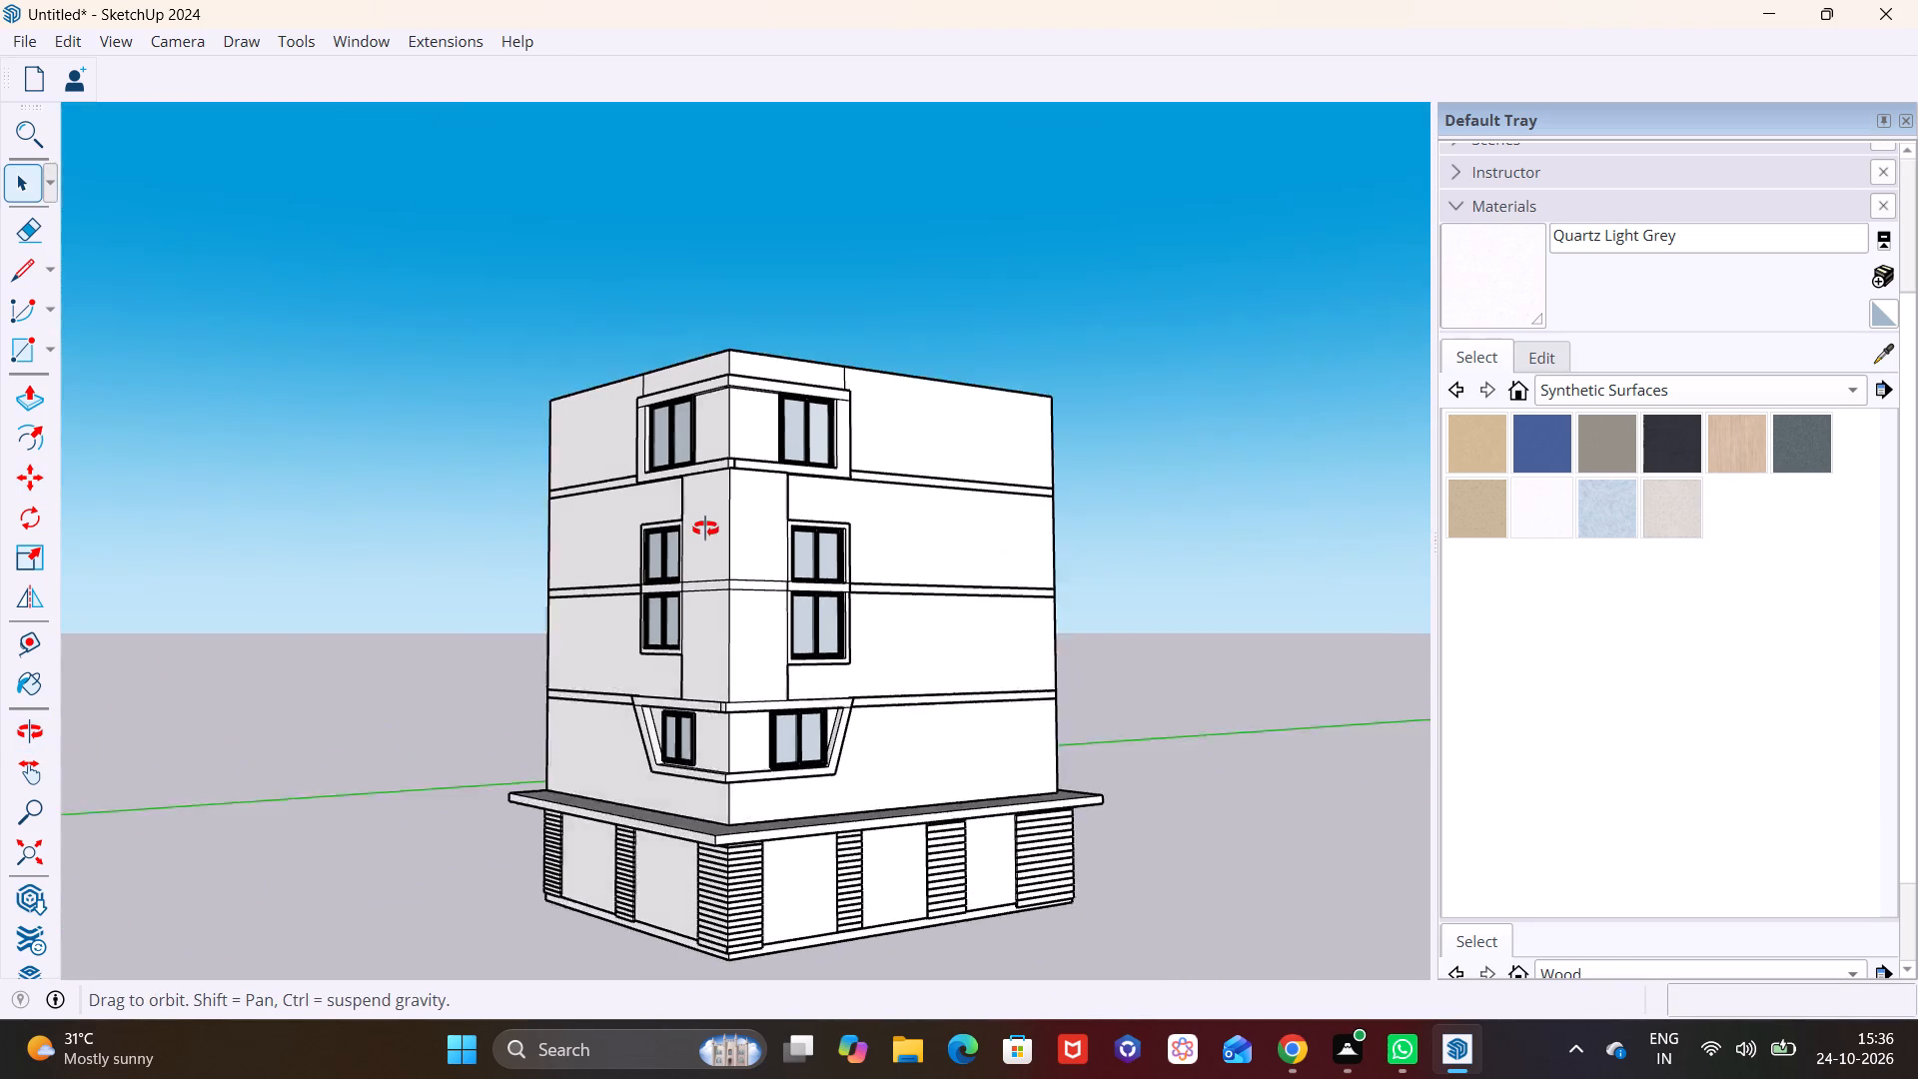
{"action": "middle_click_drag", "start_coordinate": [705, 529], "coordinate": [706, 491]}
{"action": "scroll", "coordinate": [706, 504], "scroll_direction": "down", "scroll_amount": 4}
{"action": "middle_click_drag", "start_coordinate": [706, 554], "coordinate": [609, 622], "text": "shift"}
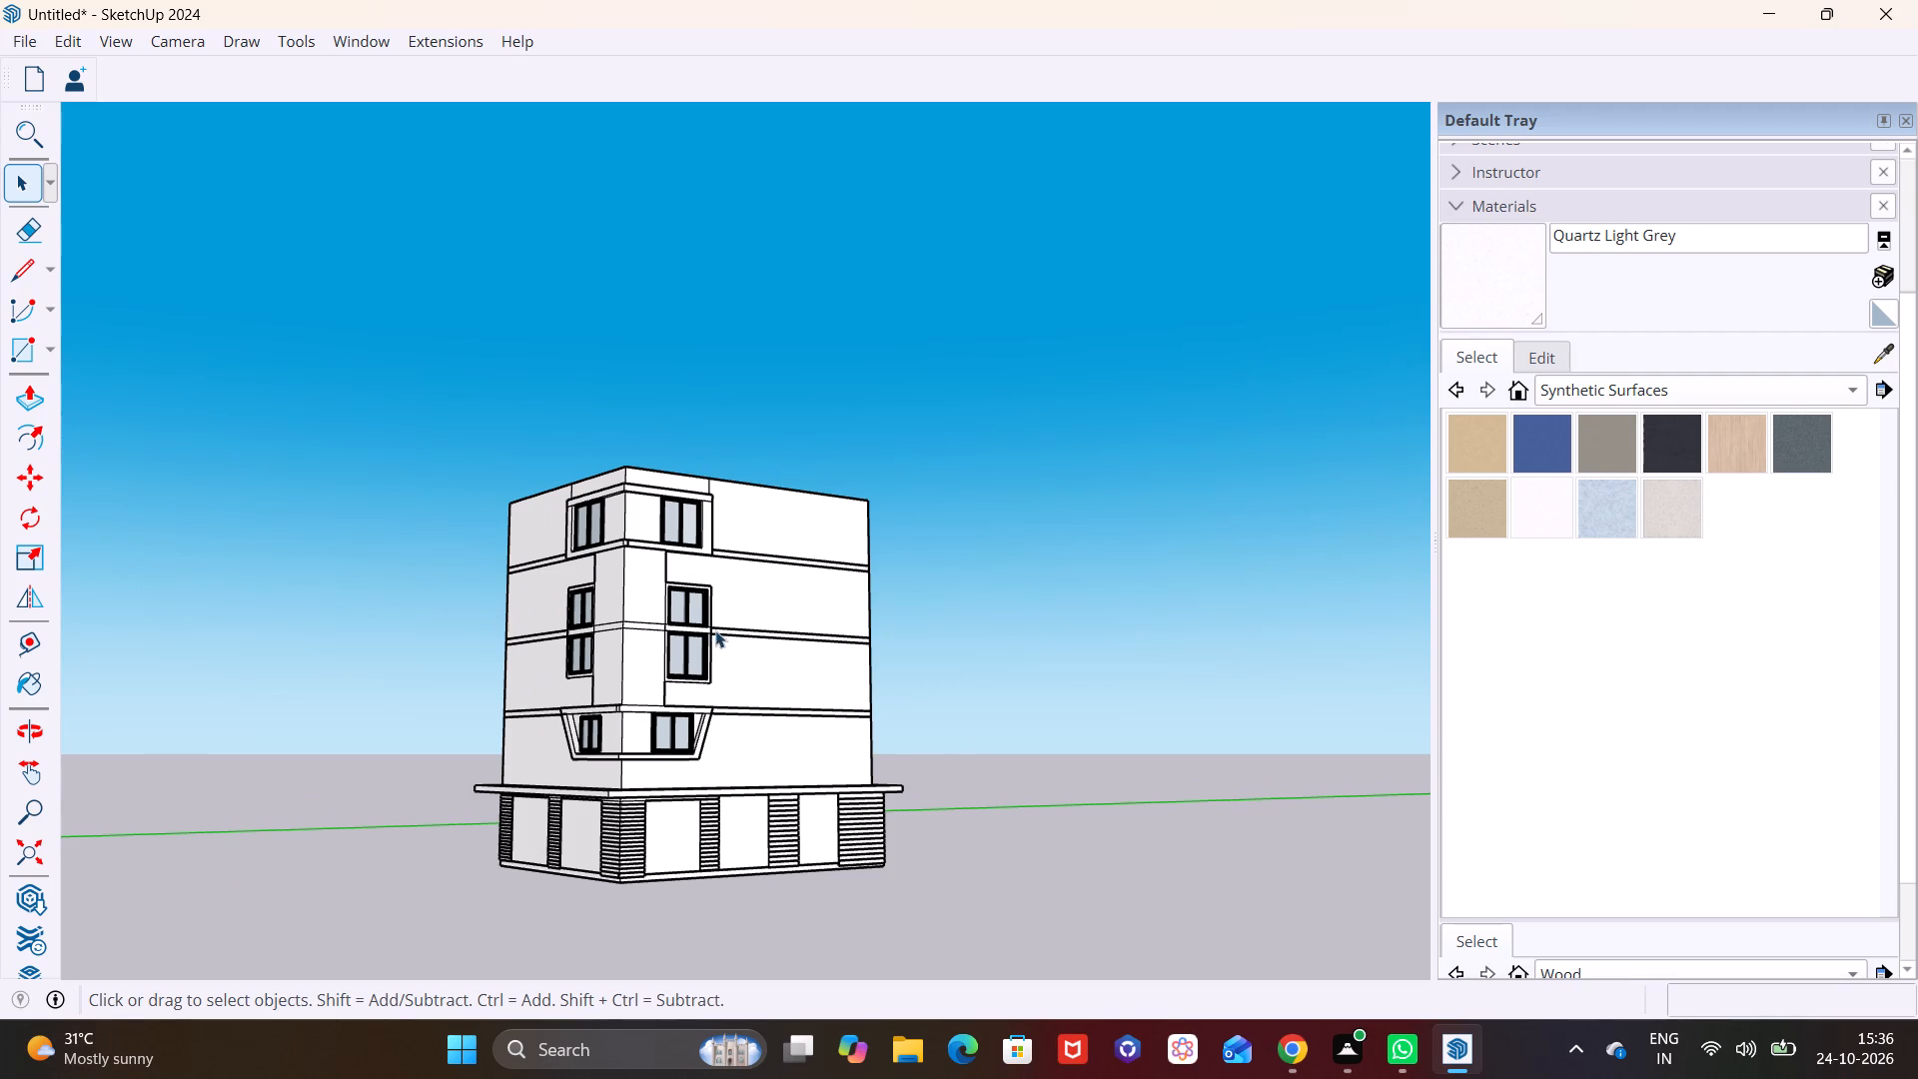
{"action": "middle_click_drag", "start_coordinate": [732, 636], "coordinate": [602, 754]}
{"action": "scroll", "coordinate": [675, 723], "scroll_direction": "up", "scroll_amount": 3}
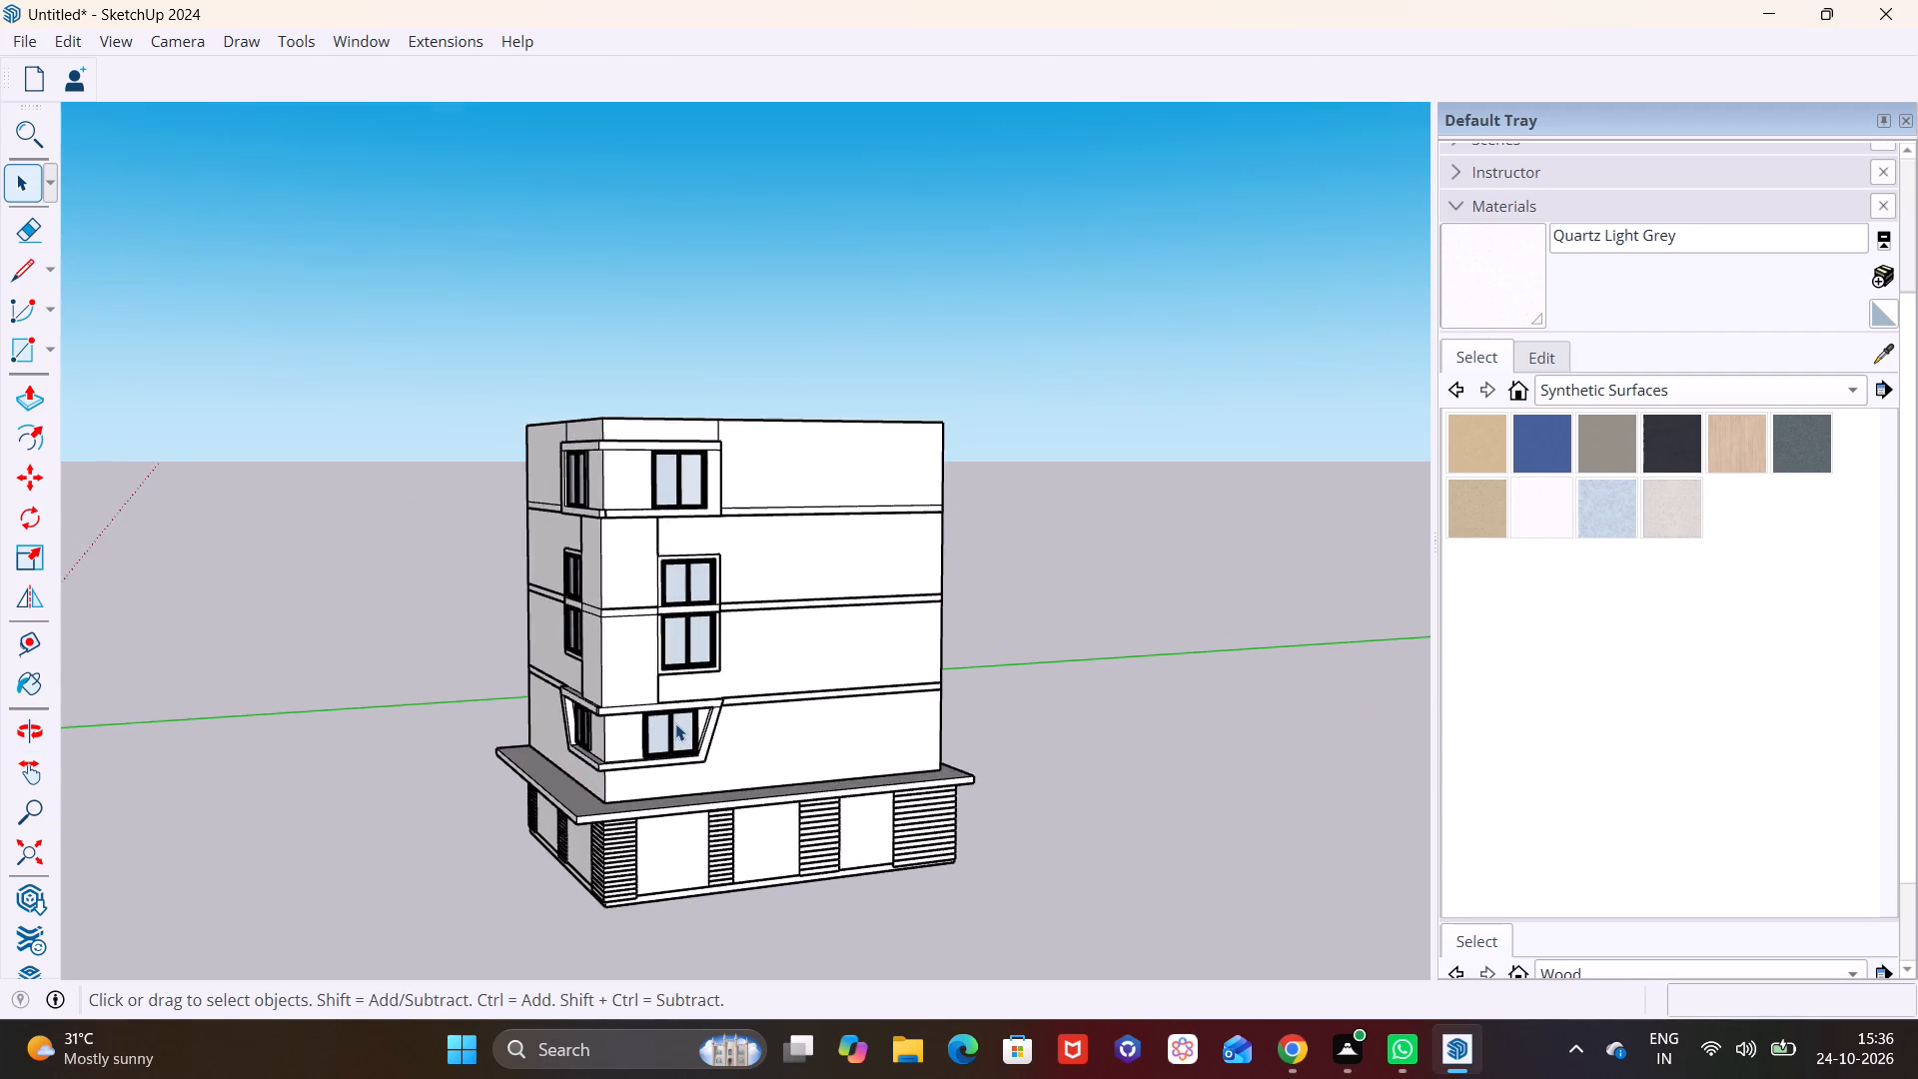
{"action": "scroll", "coordinate": [675, 723], "scroll_direction": "up", "scroll_amount": 1}
{"action": "middle_click_drag", "start_coordinate": [739, 741], "coordinate": [412, 717], "text": "shift"}
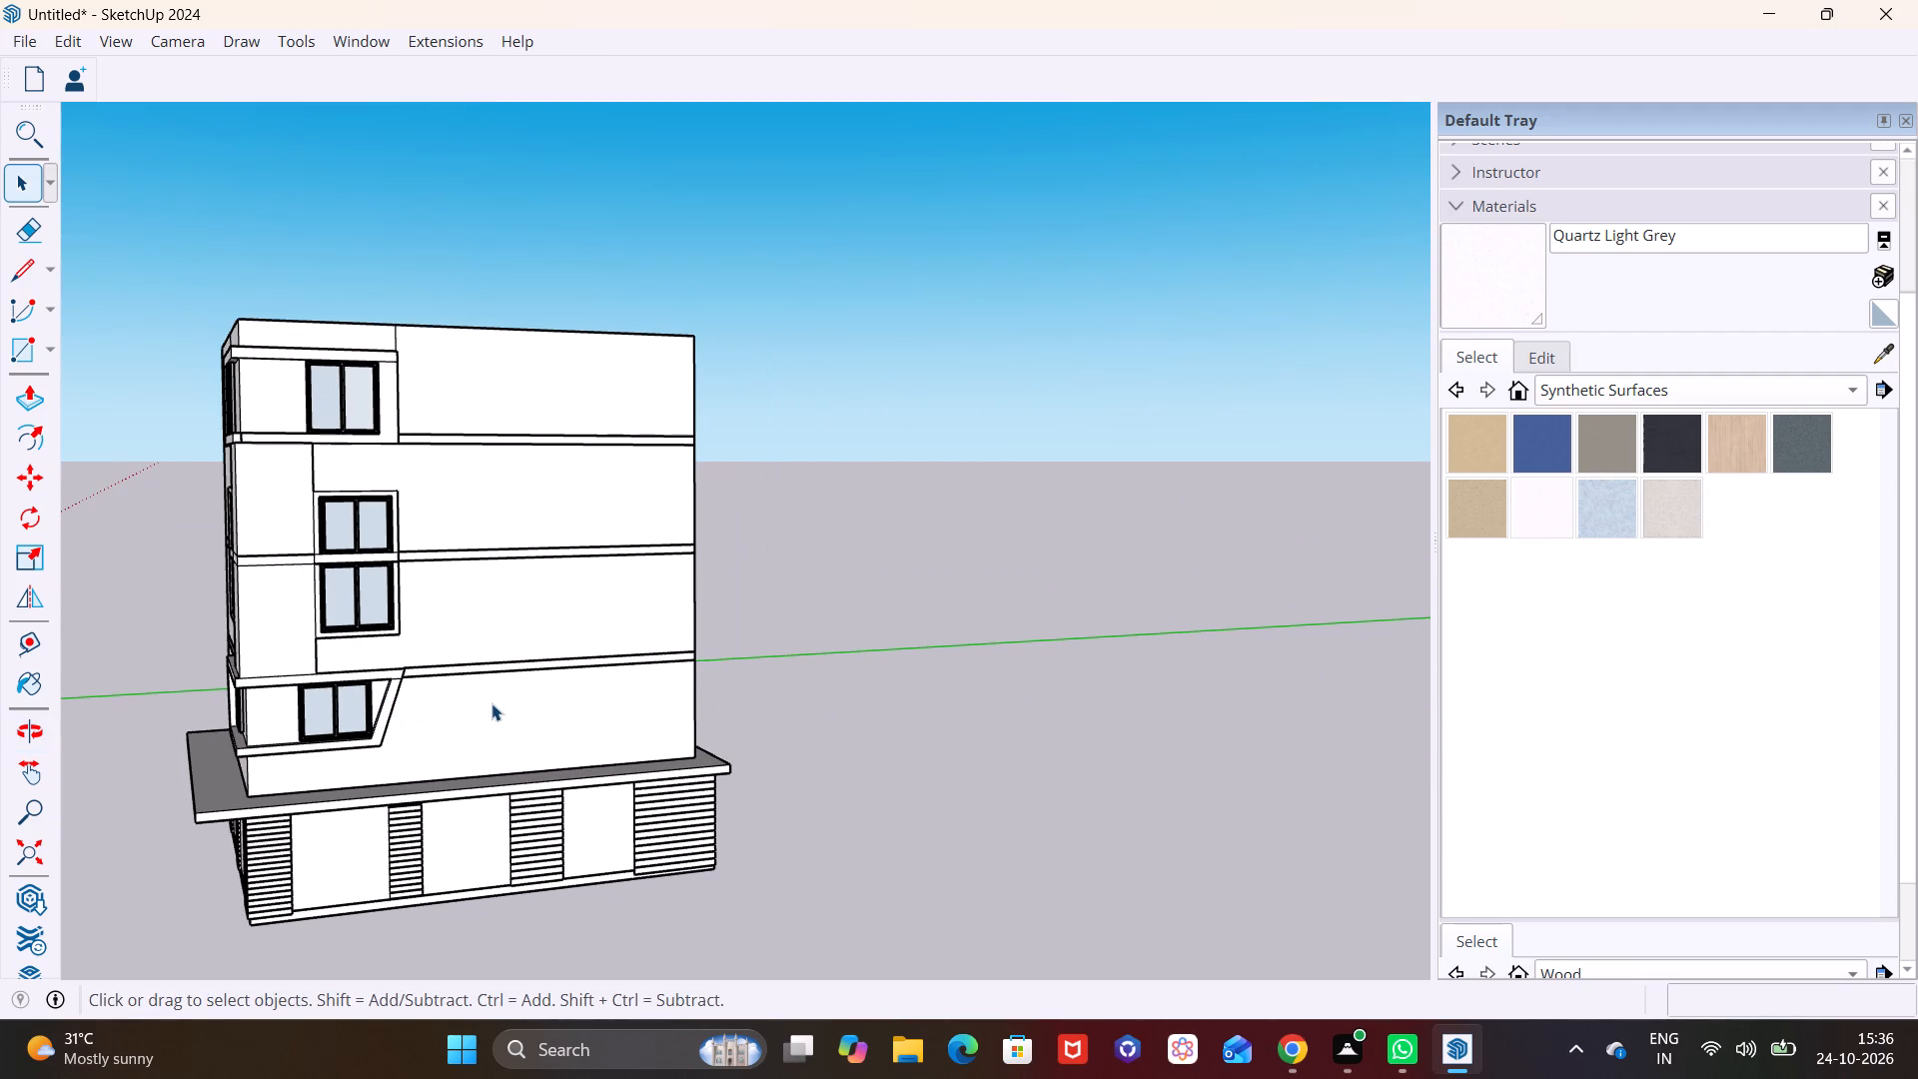
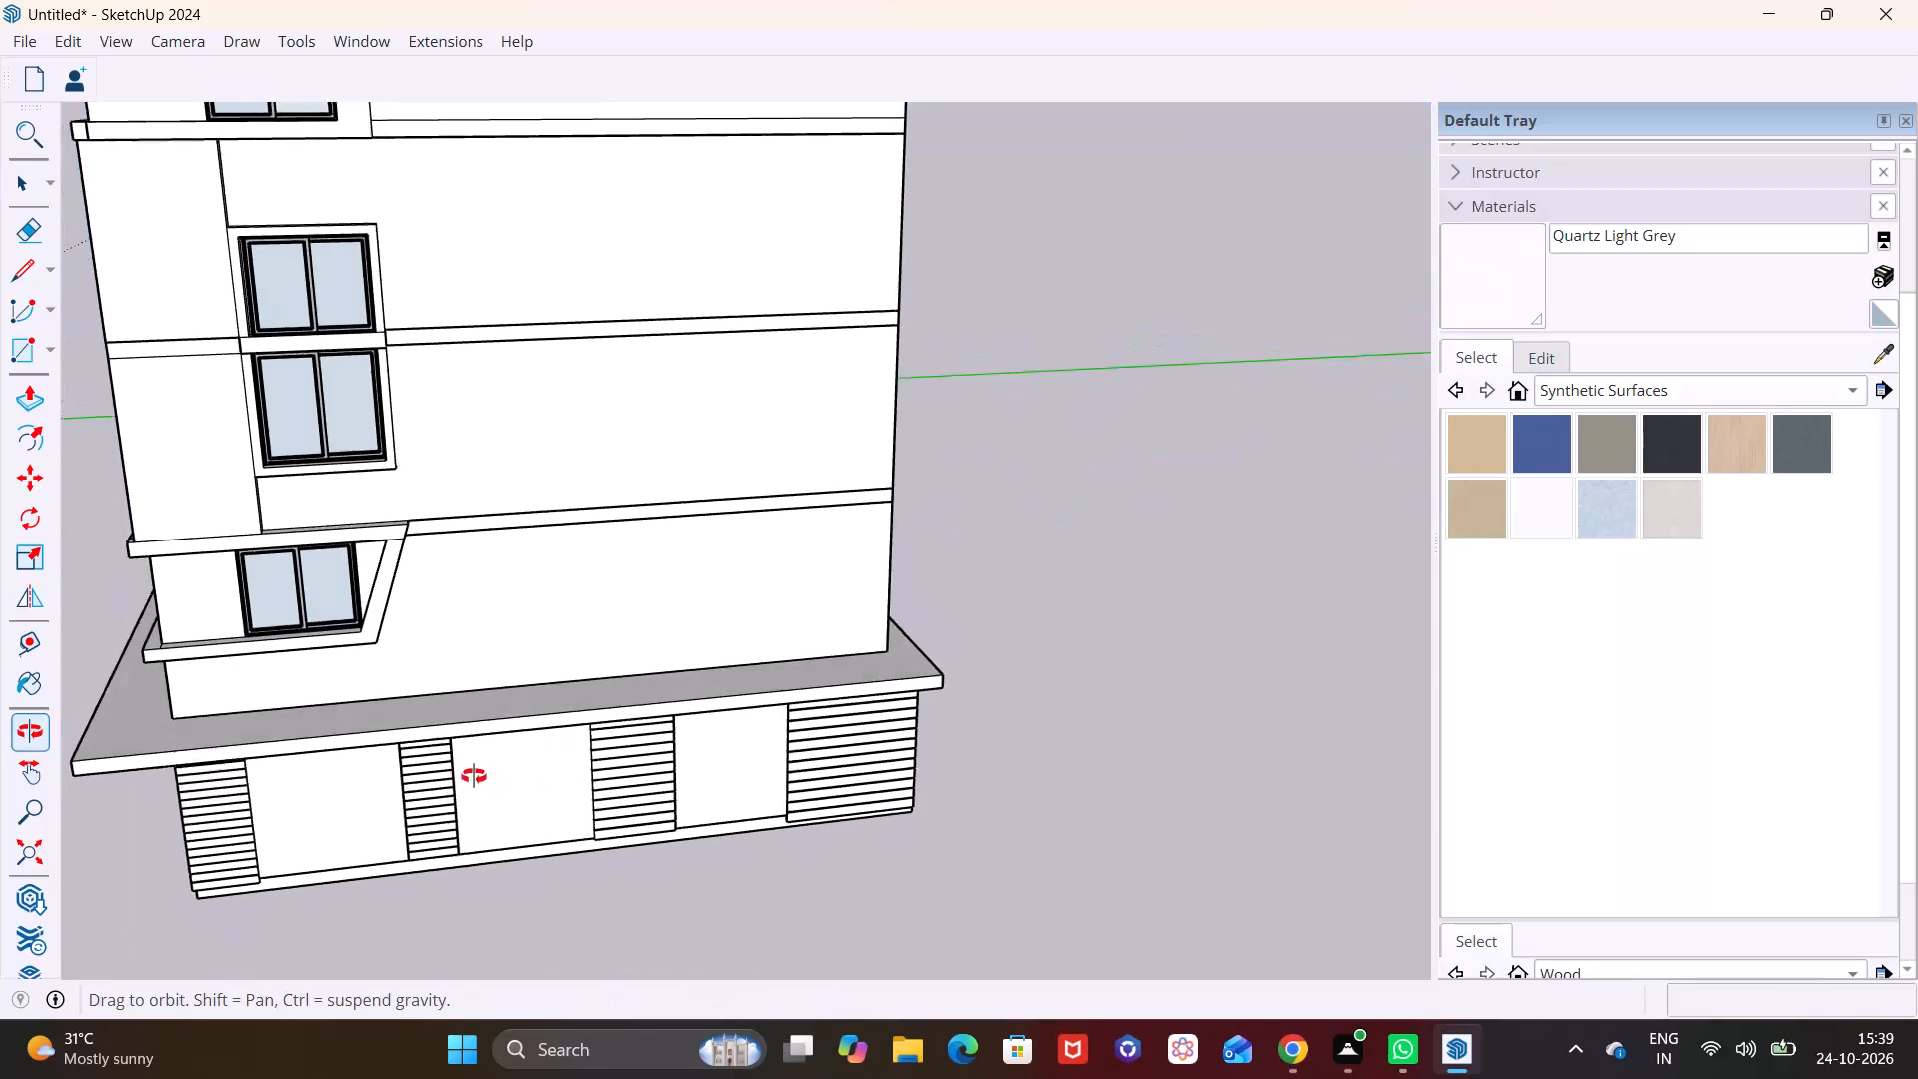
Examine the building's corner and its long facade, including the blank wall beside the window column.
{"action": "middle_click_drag", "start_coordinate": [479, 695], "coordinate": [431, 678]}
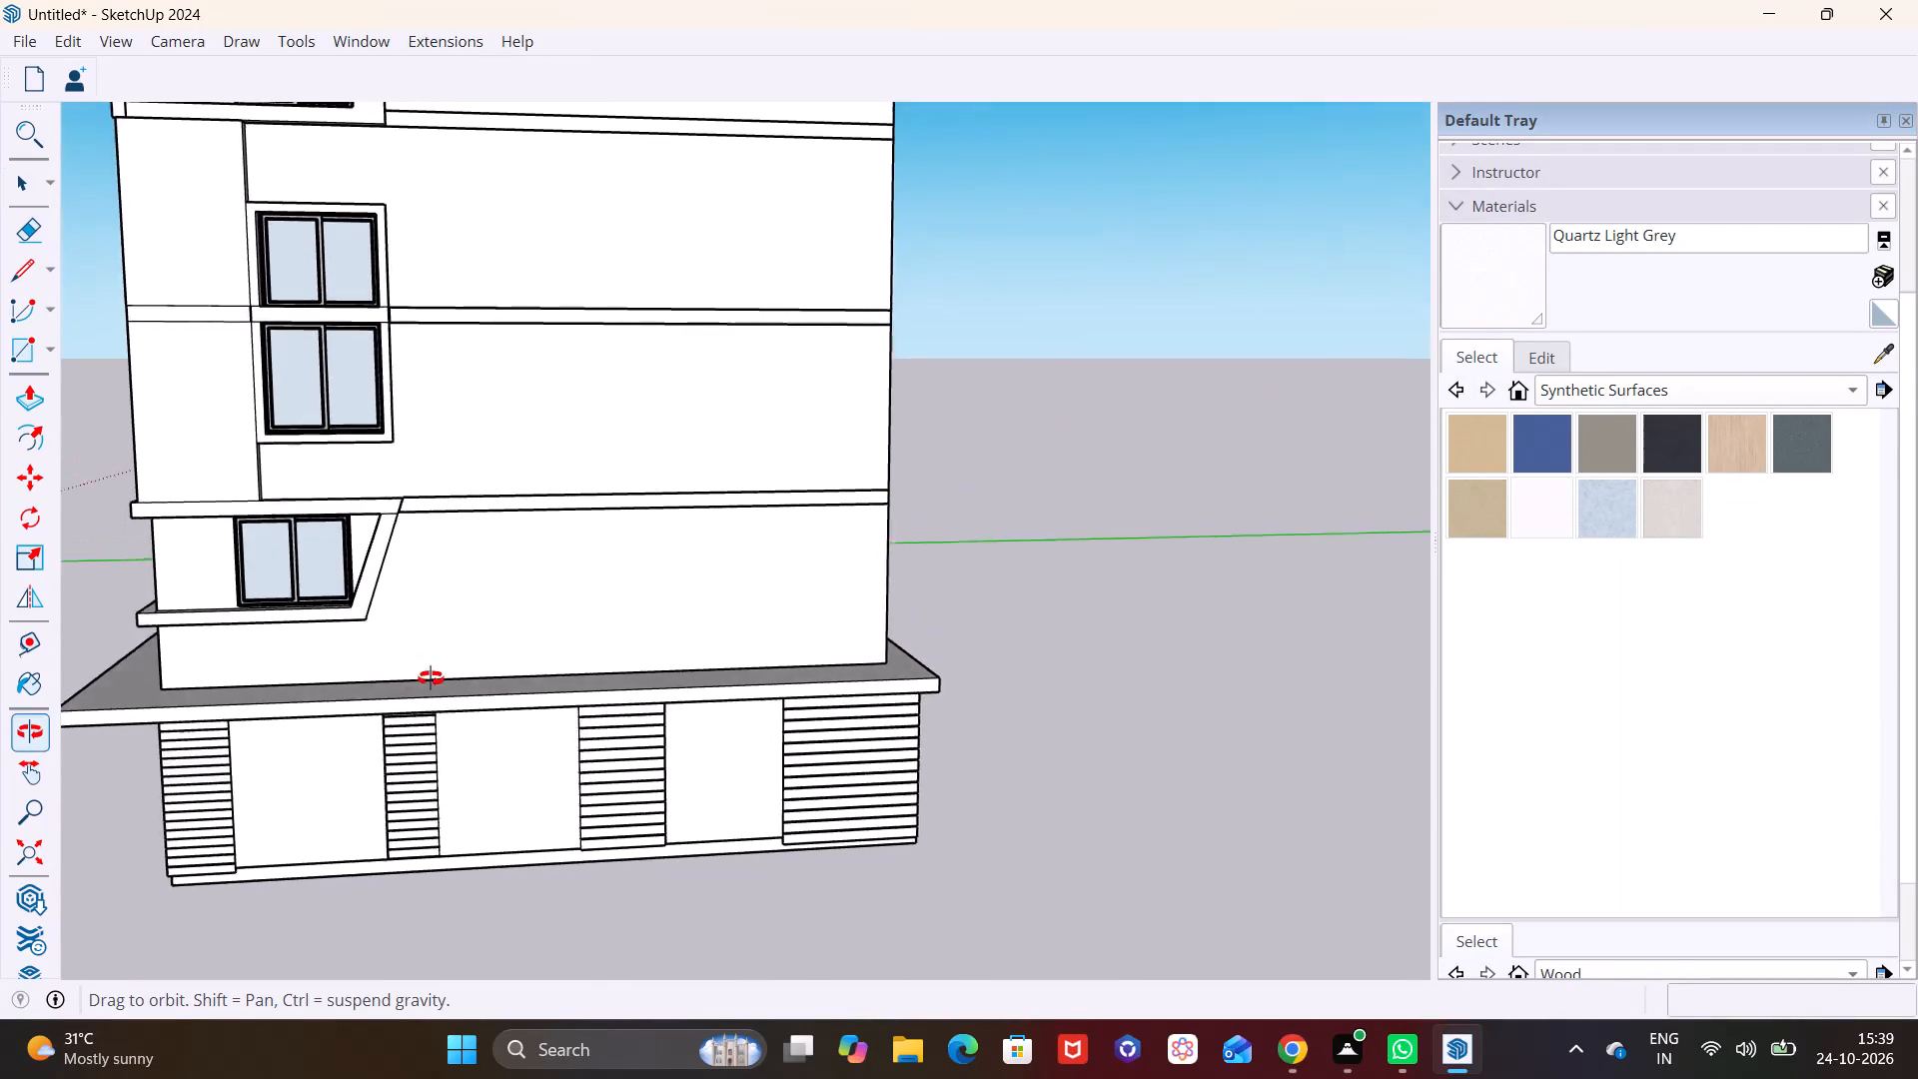
{"action": "middle_click_drag", "start_coordinate": [431, 678], "coordinate": [454, 579]}
{"action": "middle_click_drag", "start_coordinate": [519, 590], "coordinate": [663, 751]}
{"action": "middle_click_drag", "start_coordinate": [422, 644], "coordinate": [458, 668]}
{"action": "scroll", "coordinate": [573, 605], "scroll_direction": "down", "scroll_amount": 2}
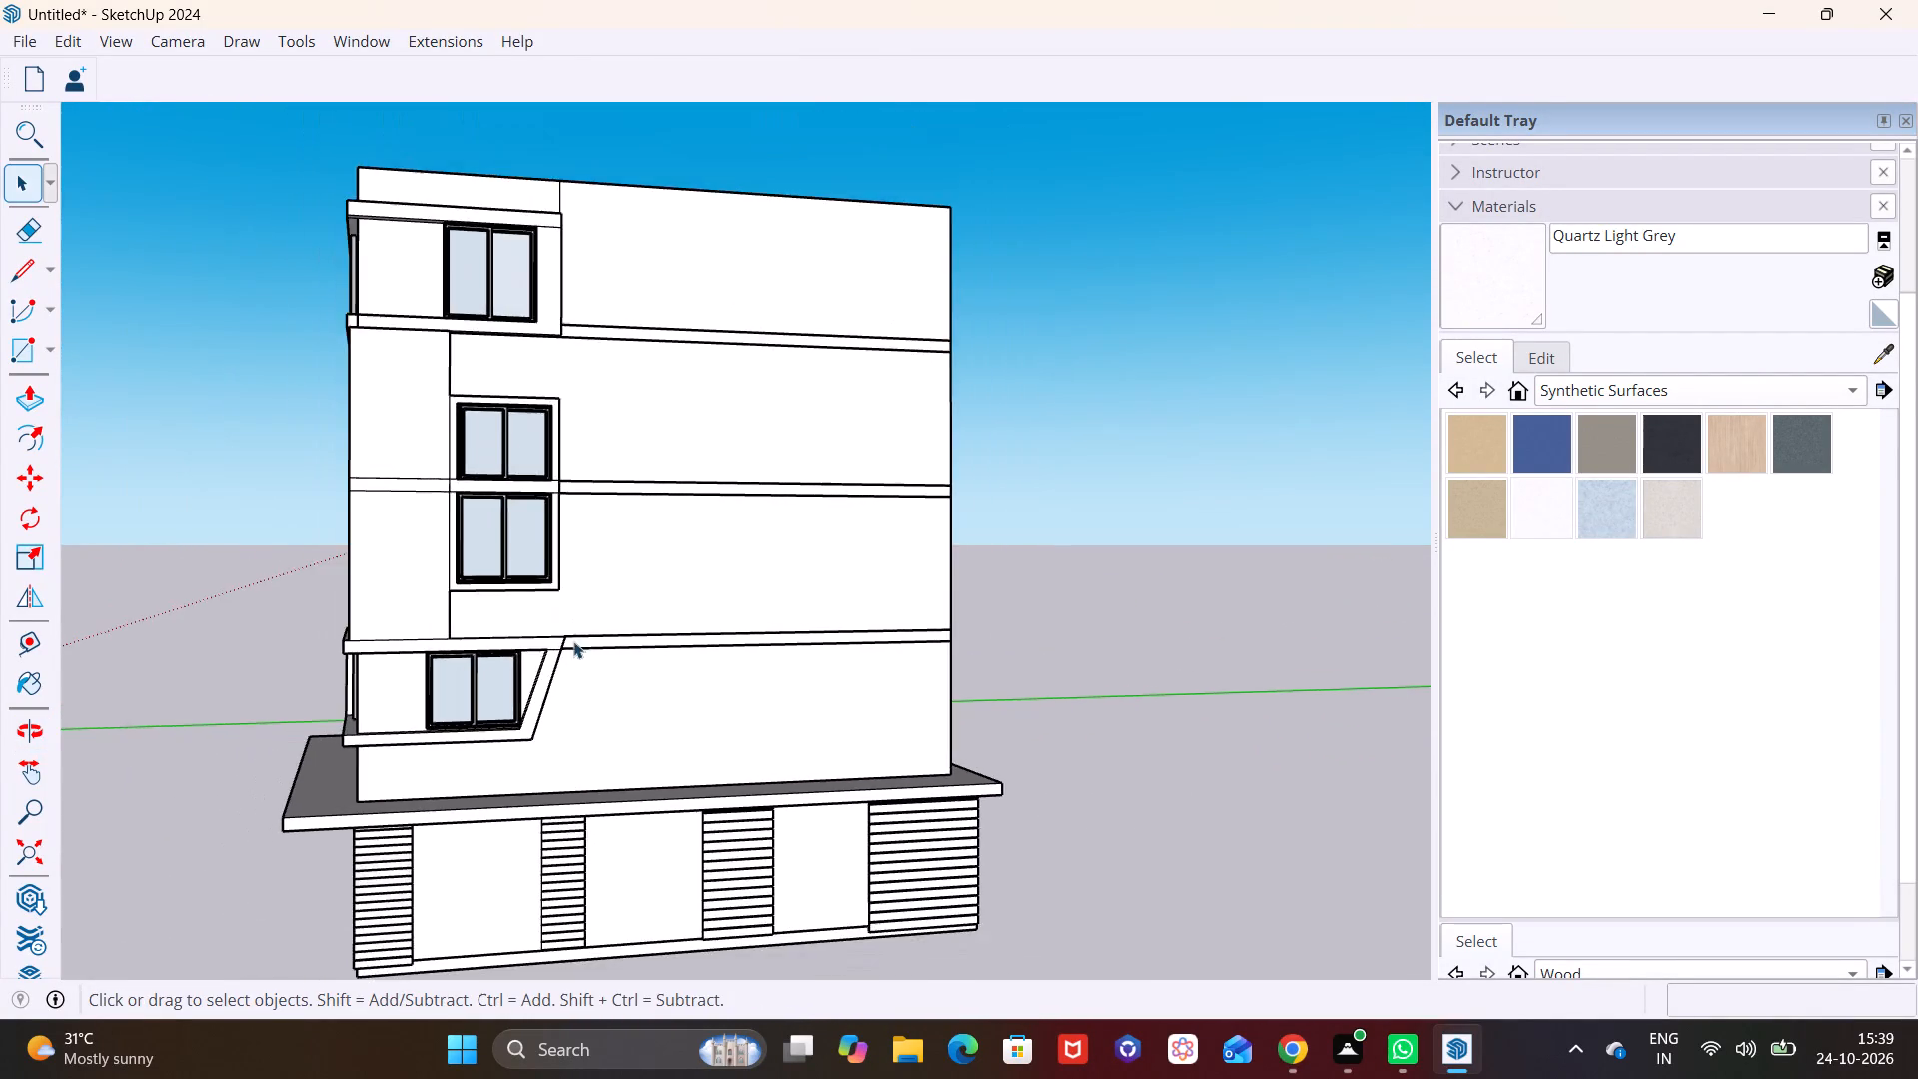
{"action": "scroll", "coordinate": [573, 641], "scroll_direction": "down", "scroll_amount": 3}
{"action": "middle_click_drag", "start_coordinate": [573, 657], "coordinate": [907, 655]}
{"action": "scroll", "coordinate": [620, 689], "scroll_direction": "down", "scroll_amount": 2}
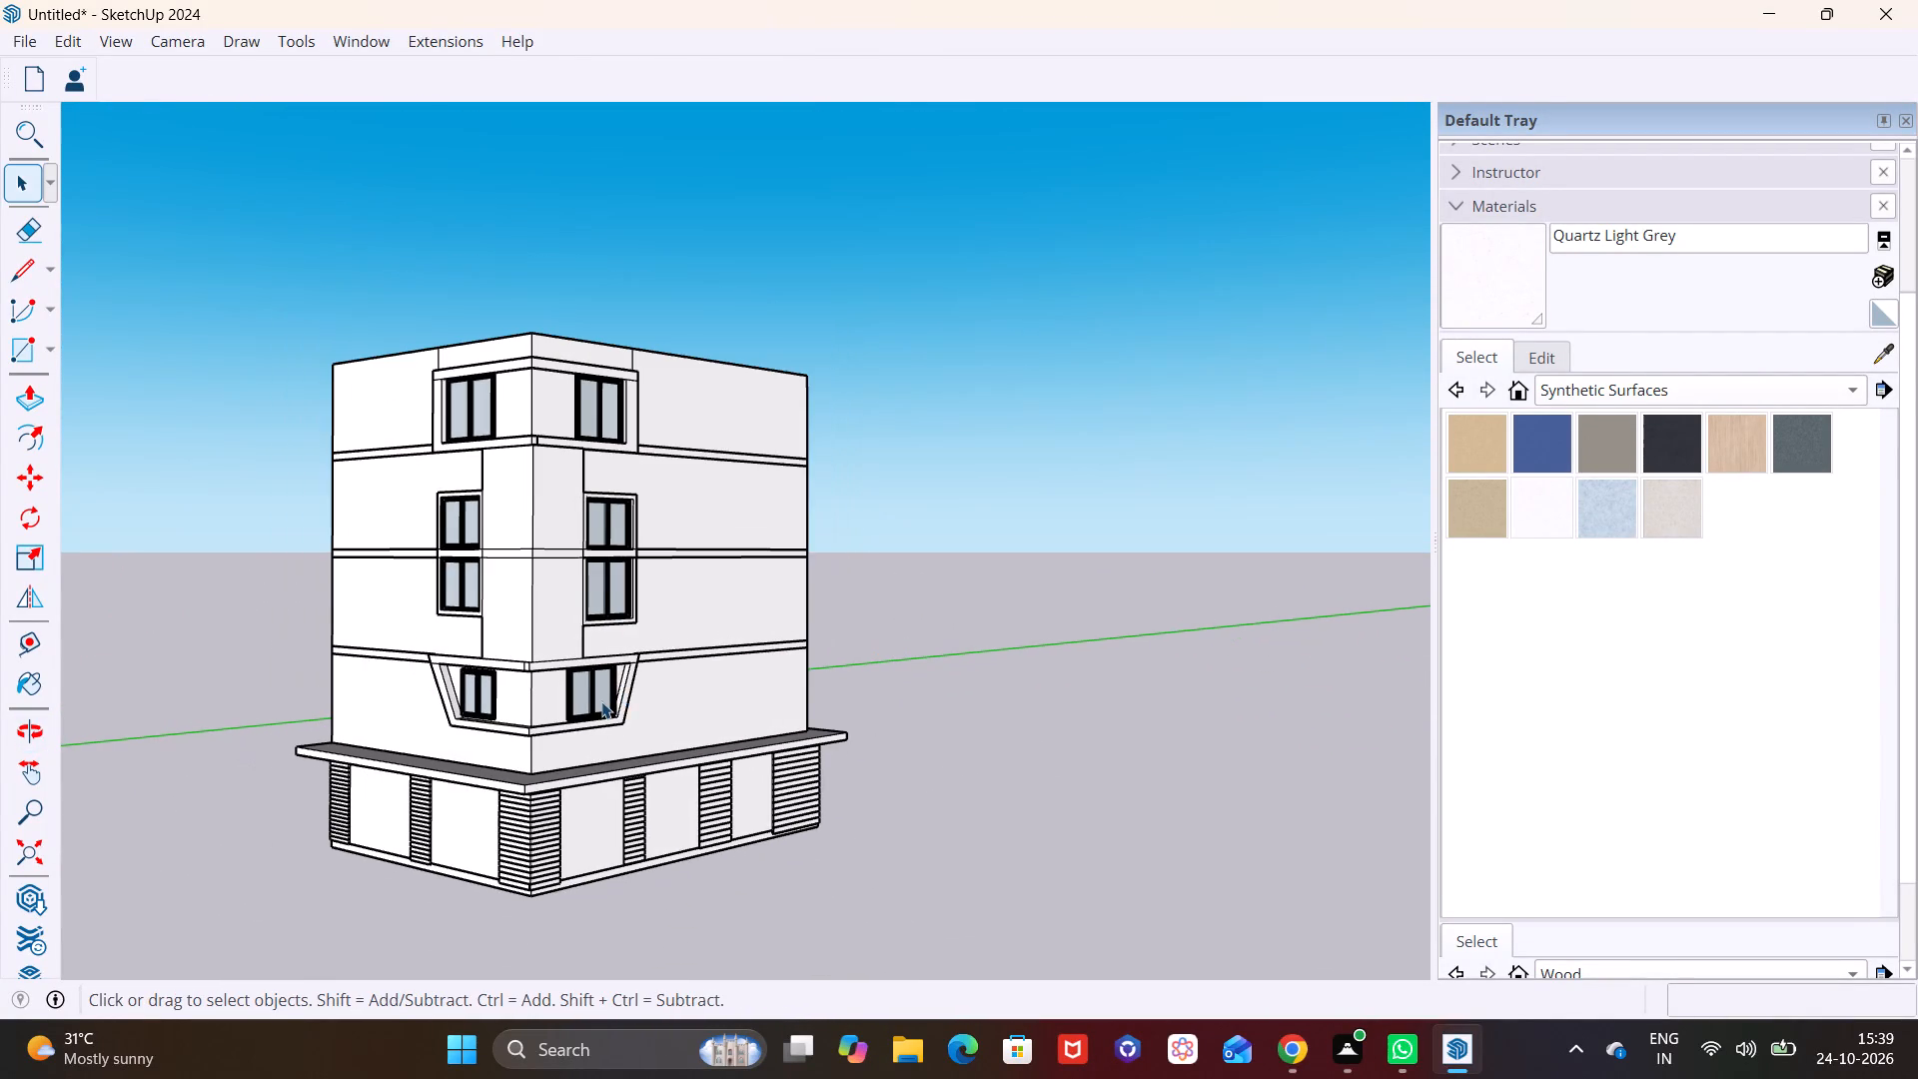
{"action": "scroll", "coordinate": [601, 701], "scroll_direction": "up", "scroll_amount": 1}
{"action": "middle_click_drag", "start_coordinate": [592, 702], "coordinate": [271, 681]}
{"action": "scroll", "coordinate": [599, 620], "scroll_direction": "up", "scroll_amount": 5}
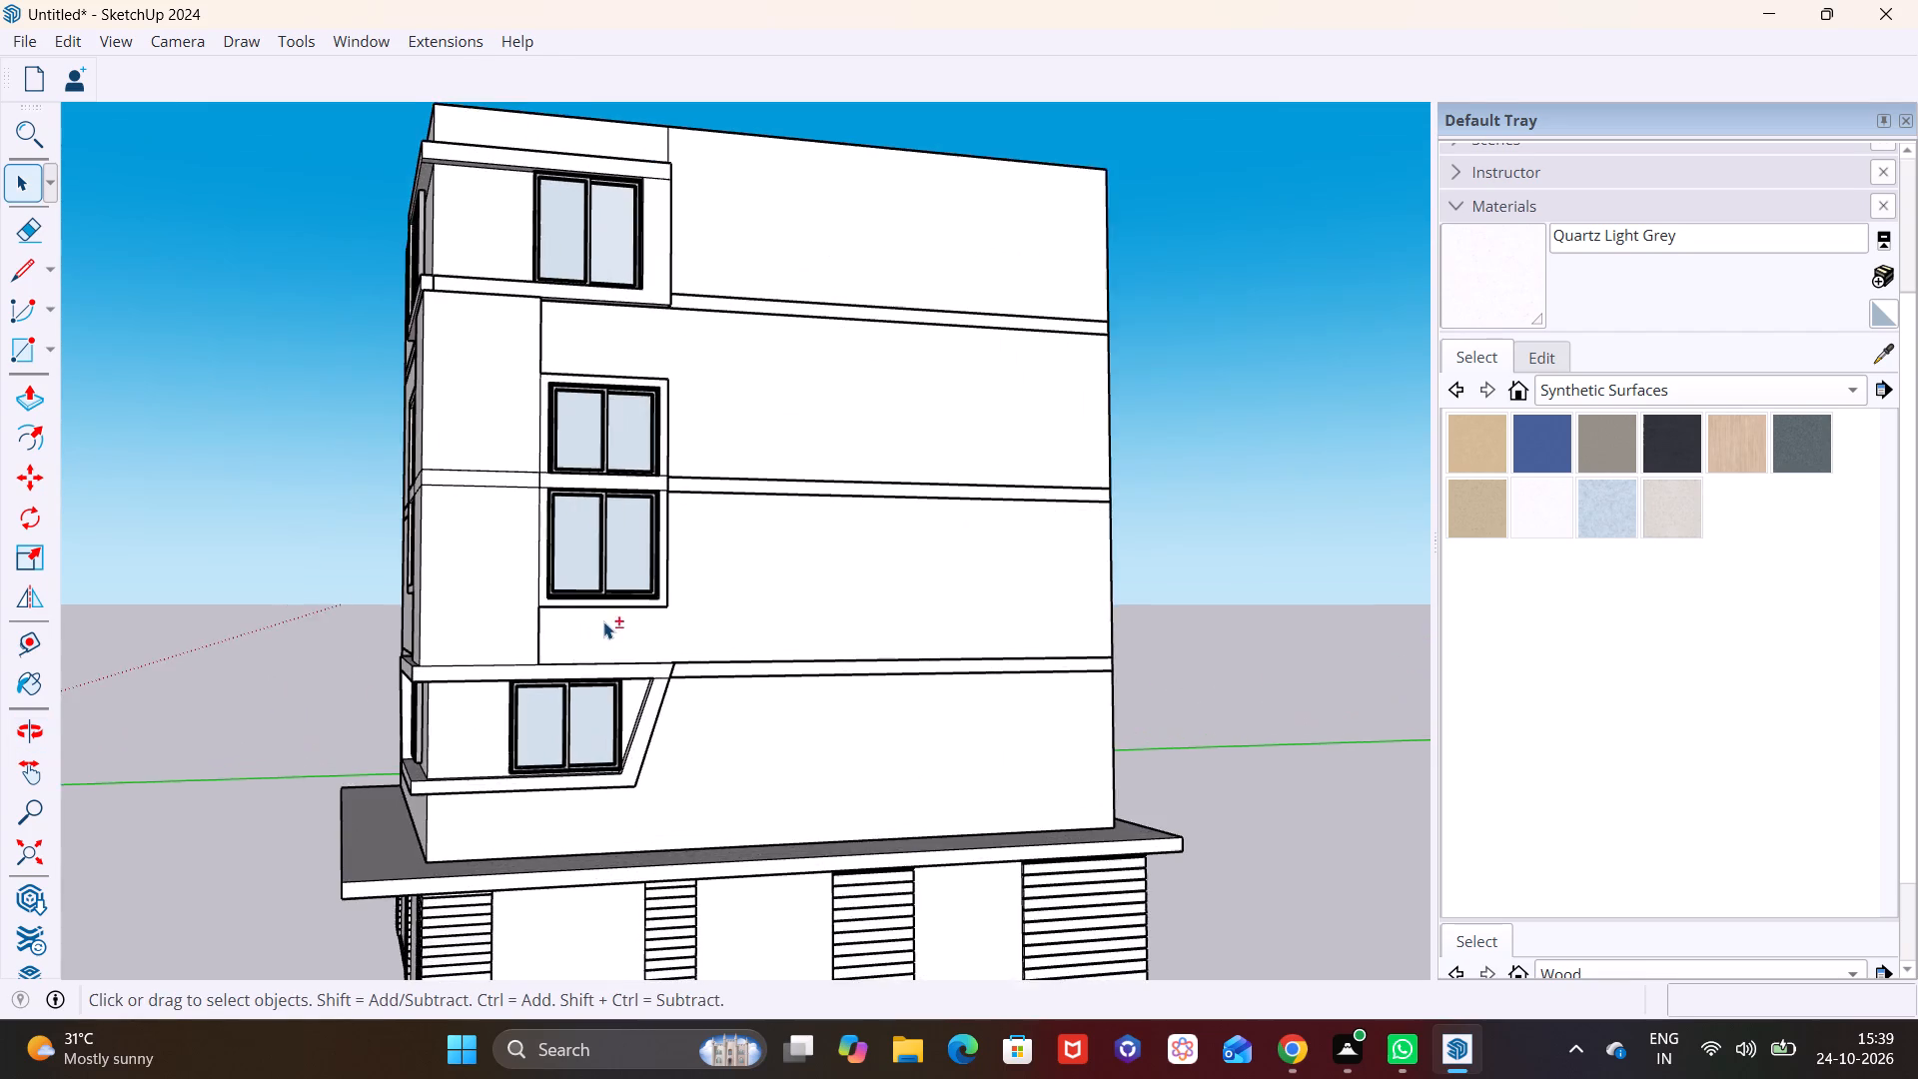
{"action": "middle_click_drag", "start_coordinate": [603, 621], "coordinate": [464, 696], "text": "shift"}
{"action": "scroll", "coordinate": [547, 685], "scroll_direction": "up", "scroll_amount": 3}
{"action": "middle_click_drag", "start_coordinate": [543, 685], "coordinate": [470, 699], "text": "shift"}
{"action": "middle_click_drag", "start_coordinate": [342, 458], "coordinate": [248, 478]}
{"action": "middle_click_drag", "start_coordinate": [332, 454], "coordinate": [401, 500], "text": "shift"}
{"action": "scroll", "coordinate": [403, 500], "scroll_direction": "down", "scroll_amount": 1, "text": "shift"}
Draw a vertical line down the facade just beside the window column, from the roof edge to the podium slab.
{"action": "left_click", "coordinate": [19, 273]}
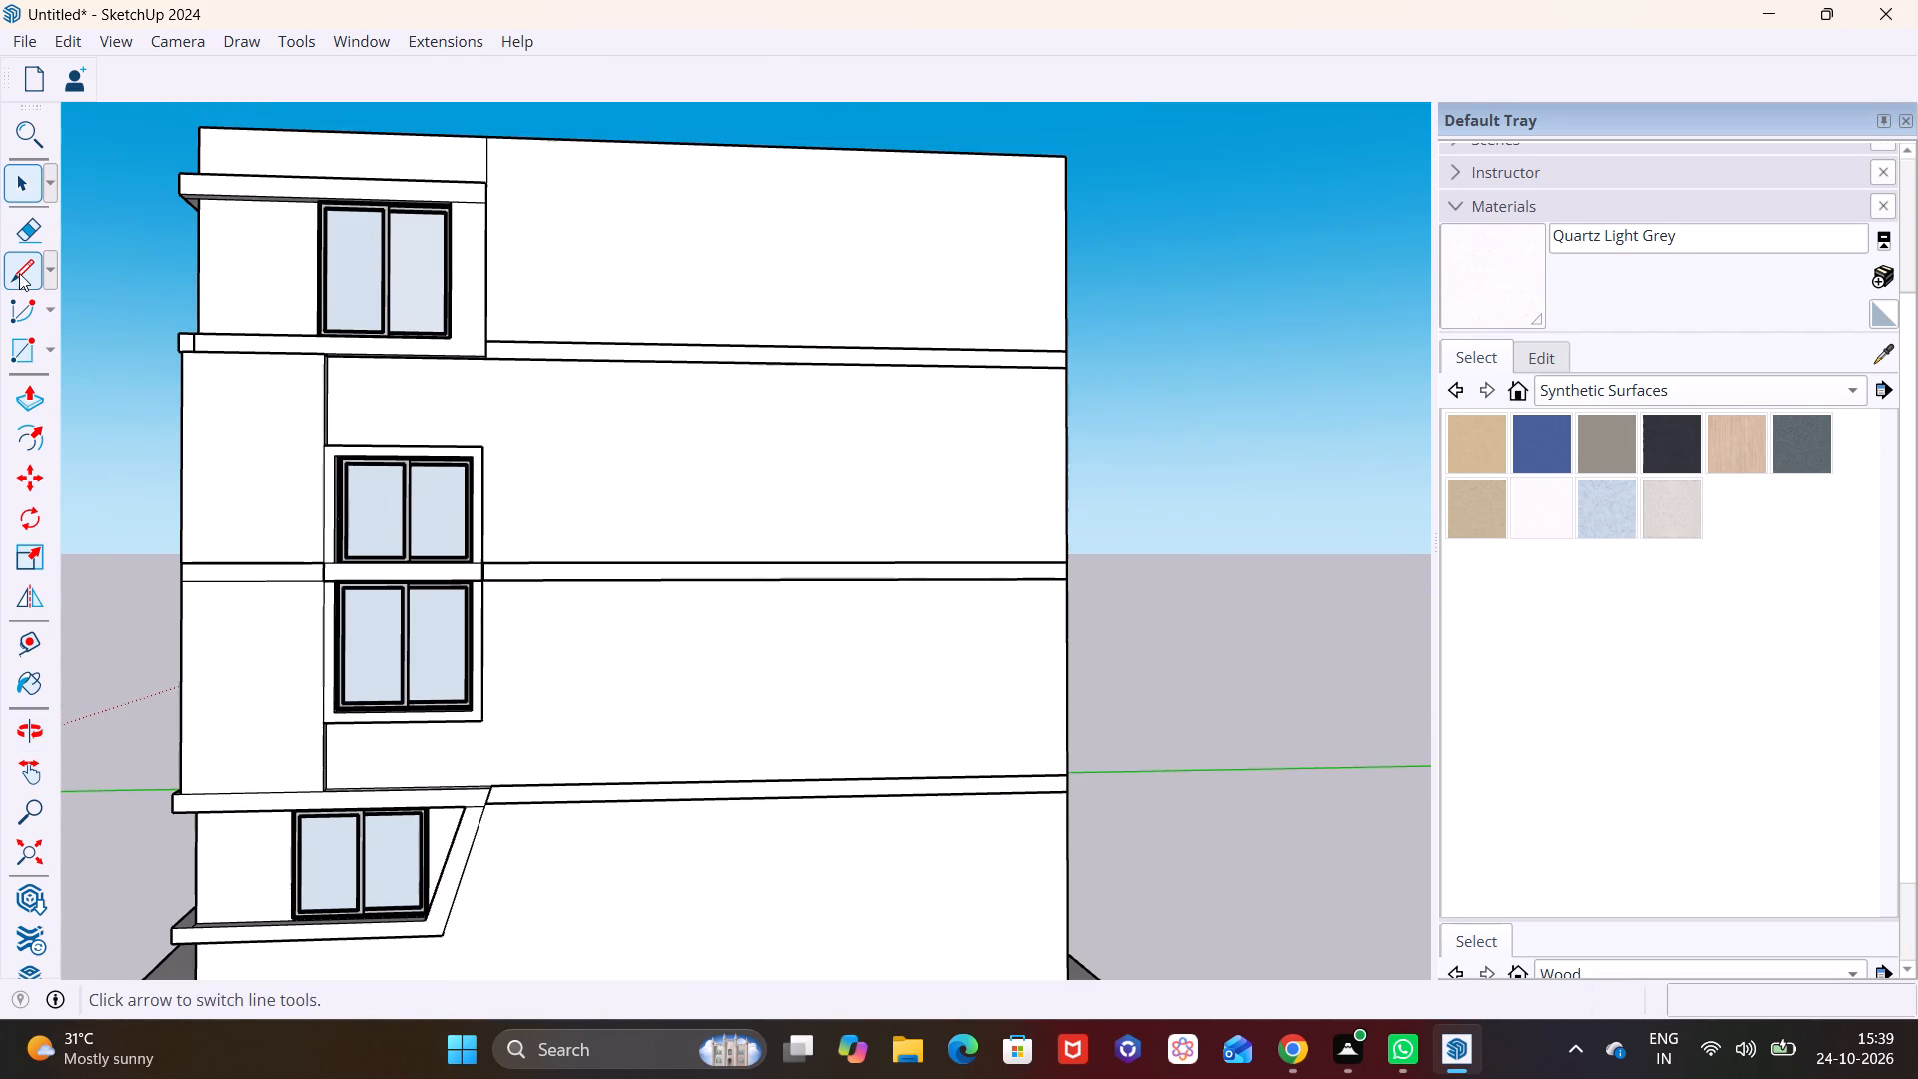
{"action": "left_click", "coordinate": [509, 136]}
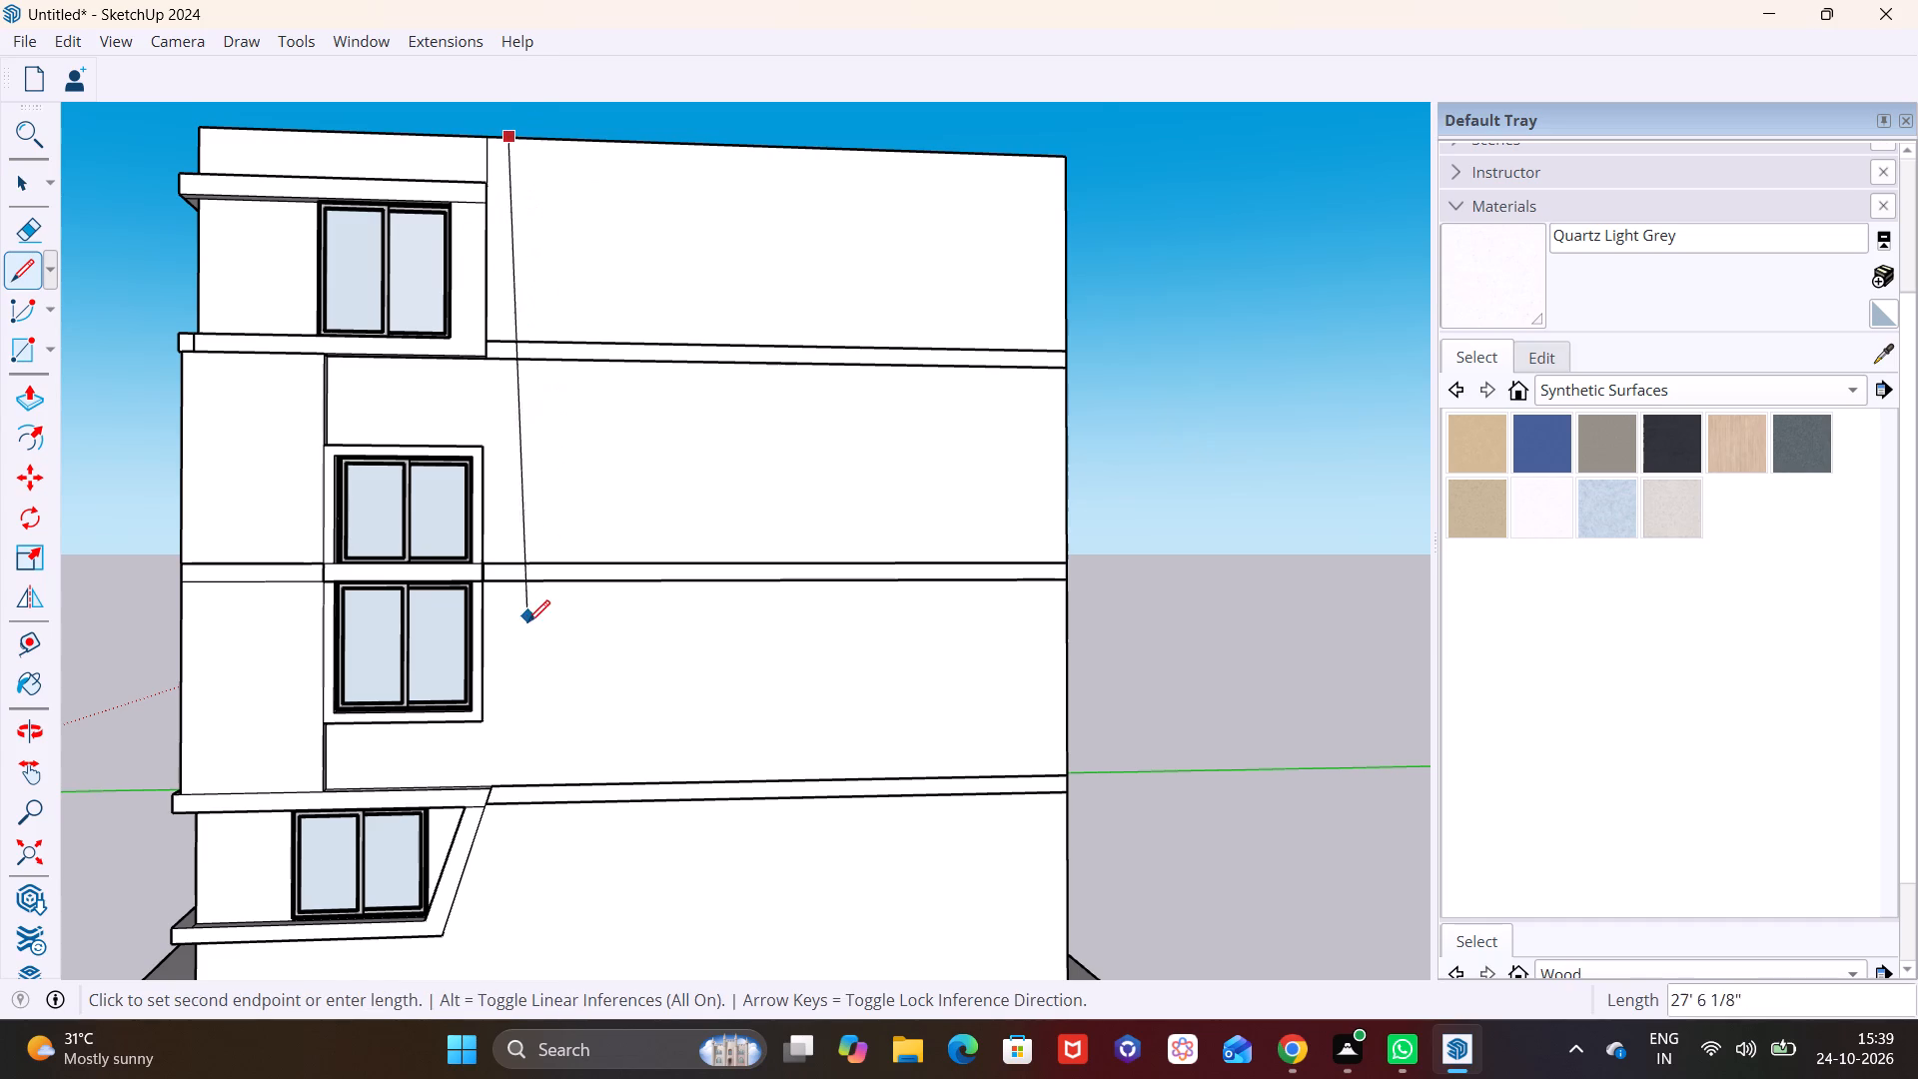
{"action": "middle_click_drag", "start_coordinate": [524, 627], "coordinate": [607, 346], "text": "shift"}
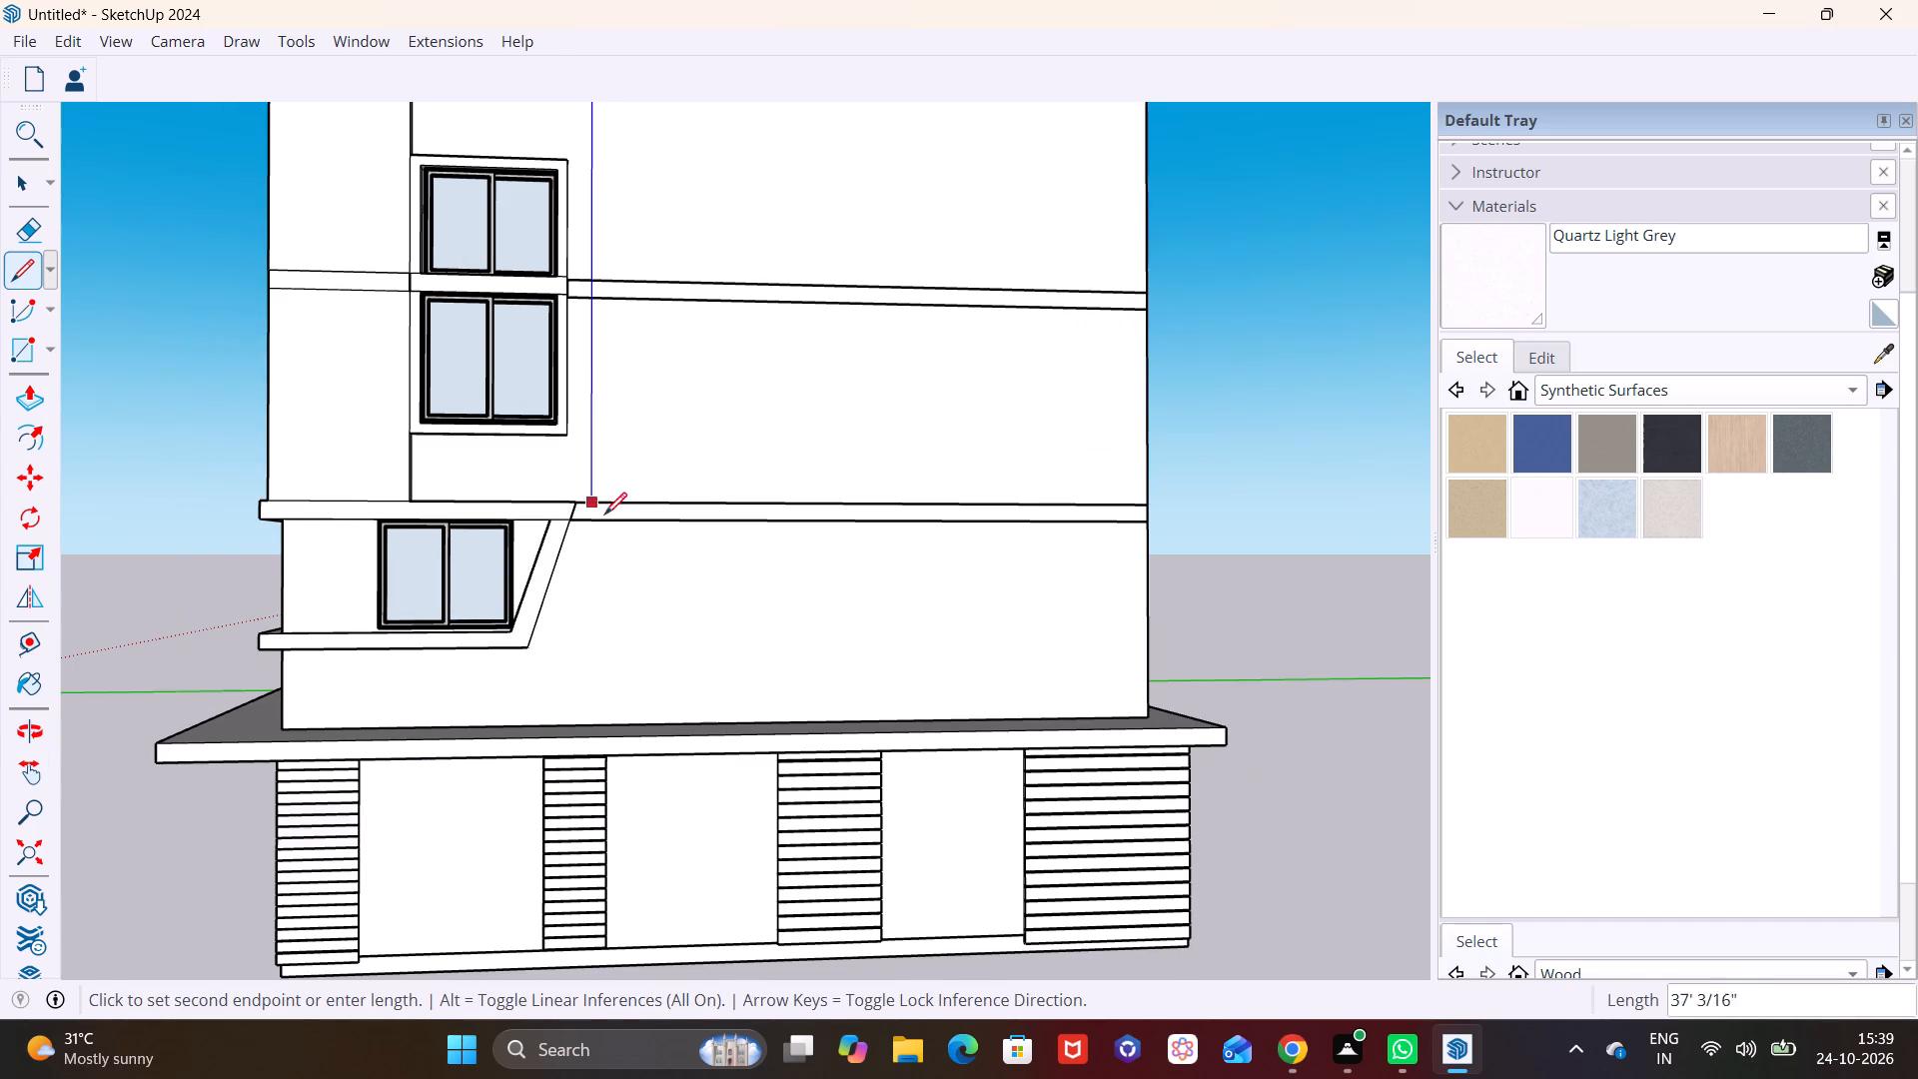
{"action": "left_click", "coordinate": [580, 719]}
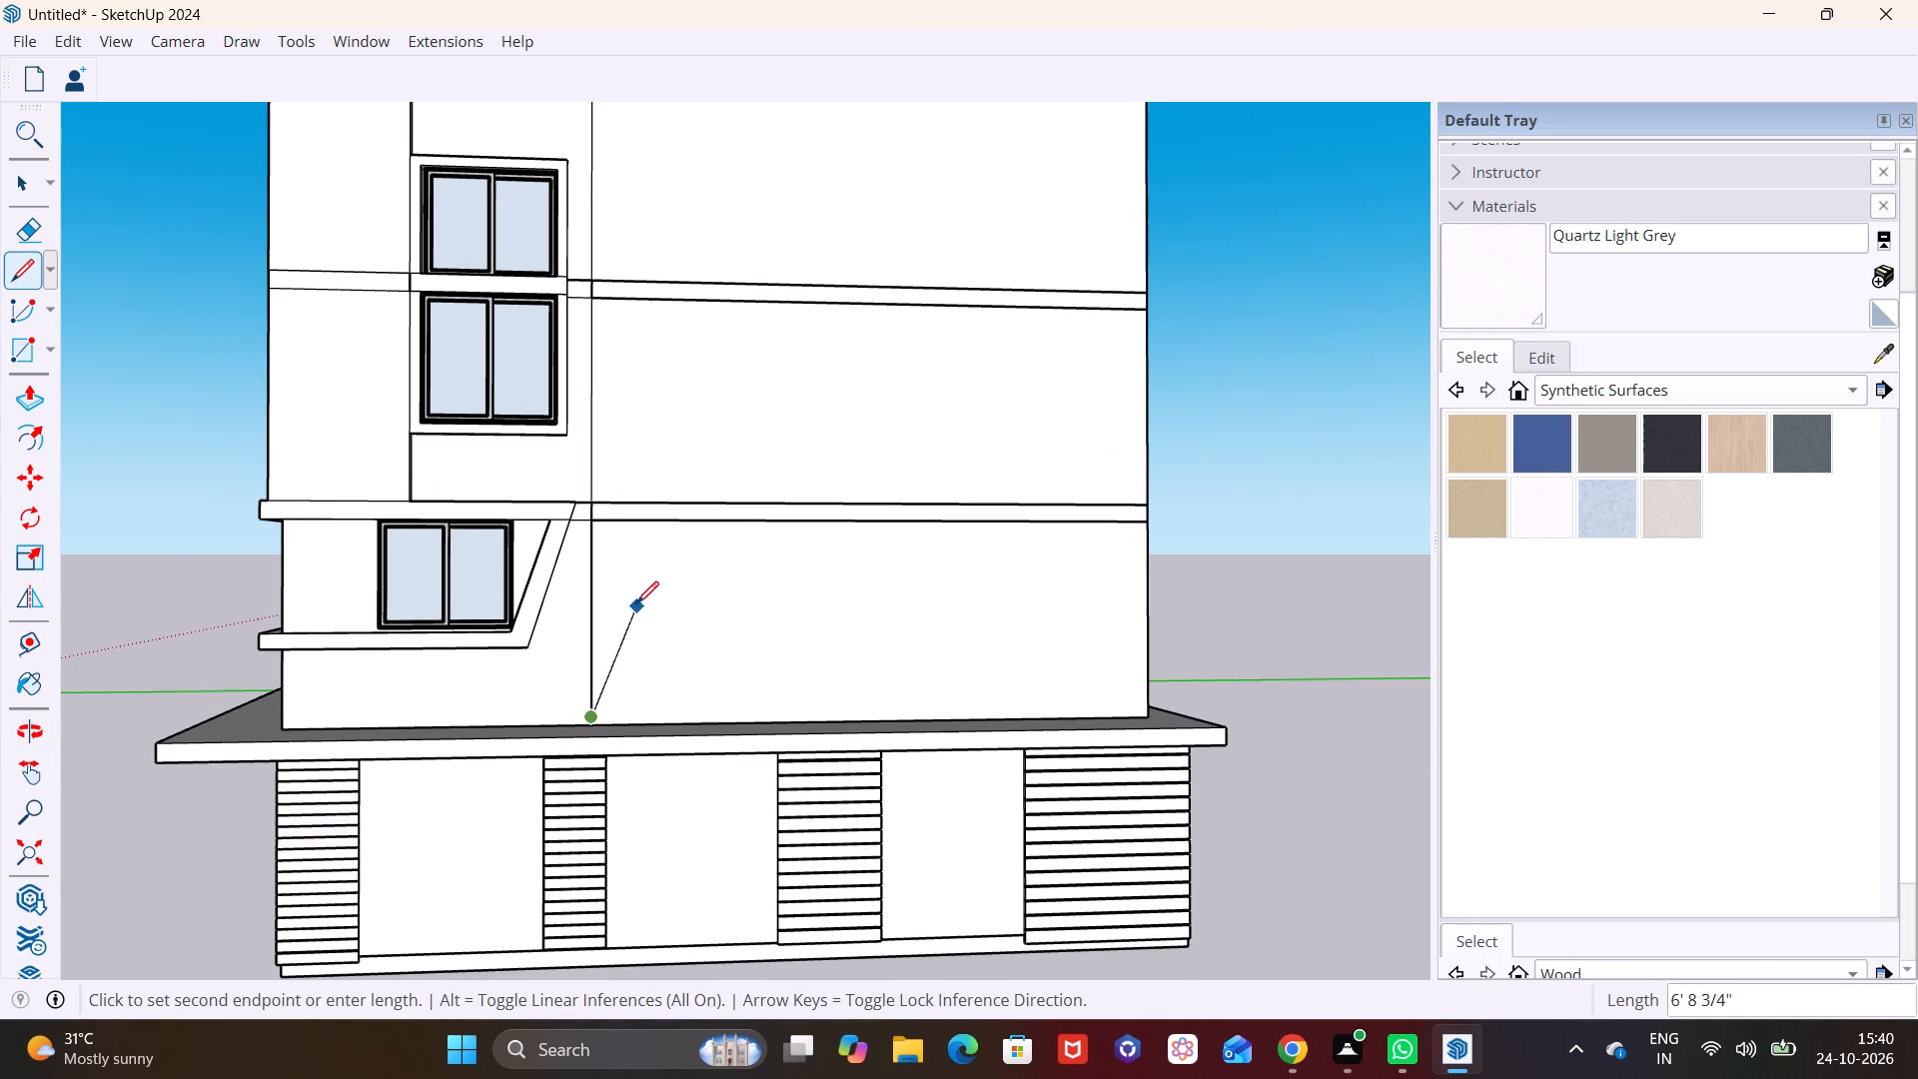
{"action": "scroll", "coordinate": [606, 670], "scroll_direction": "up", "scroll_amount": 12}
{"action": "middle_click_drag", "start_coordinate": [579, 743], "coordinate": [638, 530], "text": "shift"}
{"action": "scroll", "coordinate": [657, 564], "scroll_direction": "up", "scroll_amount": 5}
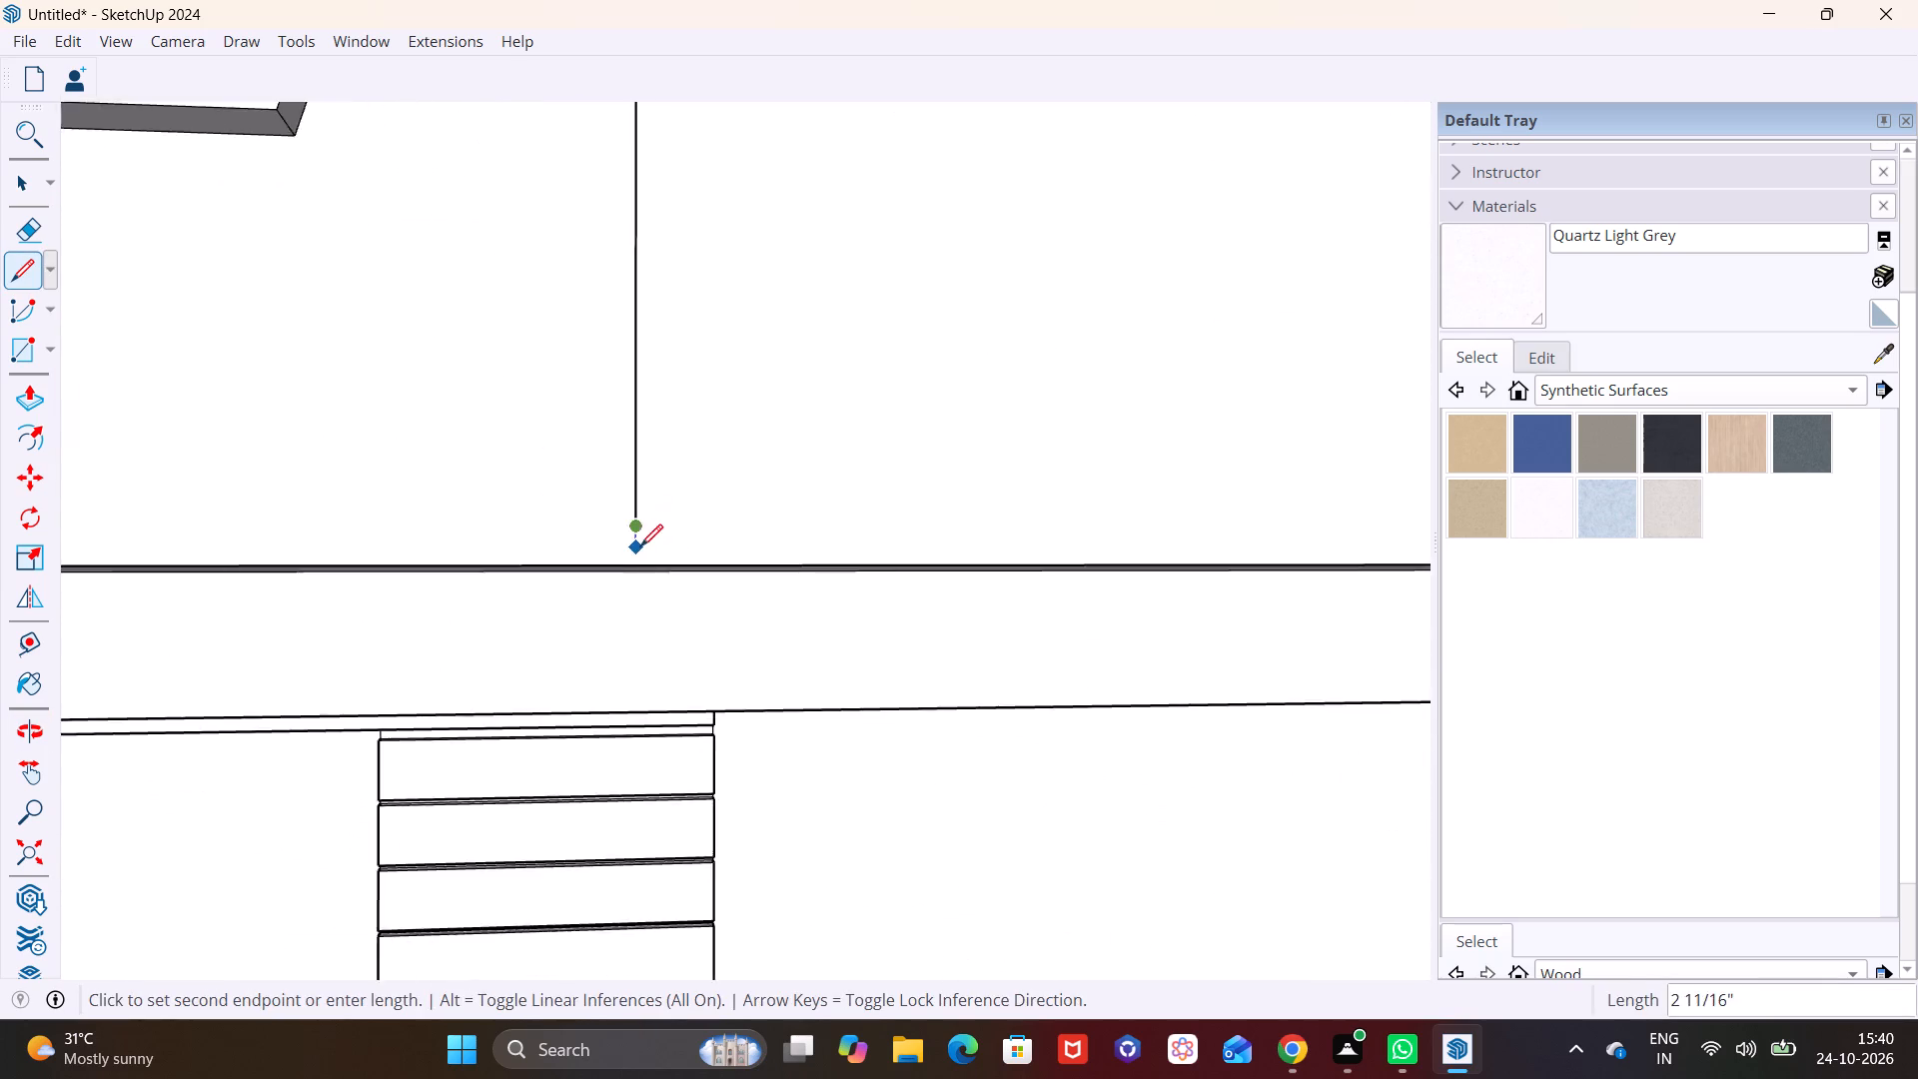
{"action": "scroll", "coordinate": [640, 546], "scroll_direction": "up", "scroll_amount": 2}
{"action": "middle_click_drag", "start_coordinate": [640, 543], "coordinate": [626, 589]}
{"action": "left_click", "coordinate": [624, 565]}
{"action": "scroll", "coordinate": [747, 554], "scroll_direction": "down", "scroll_amount": 3}
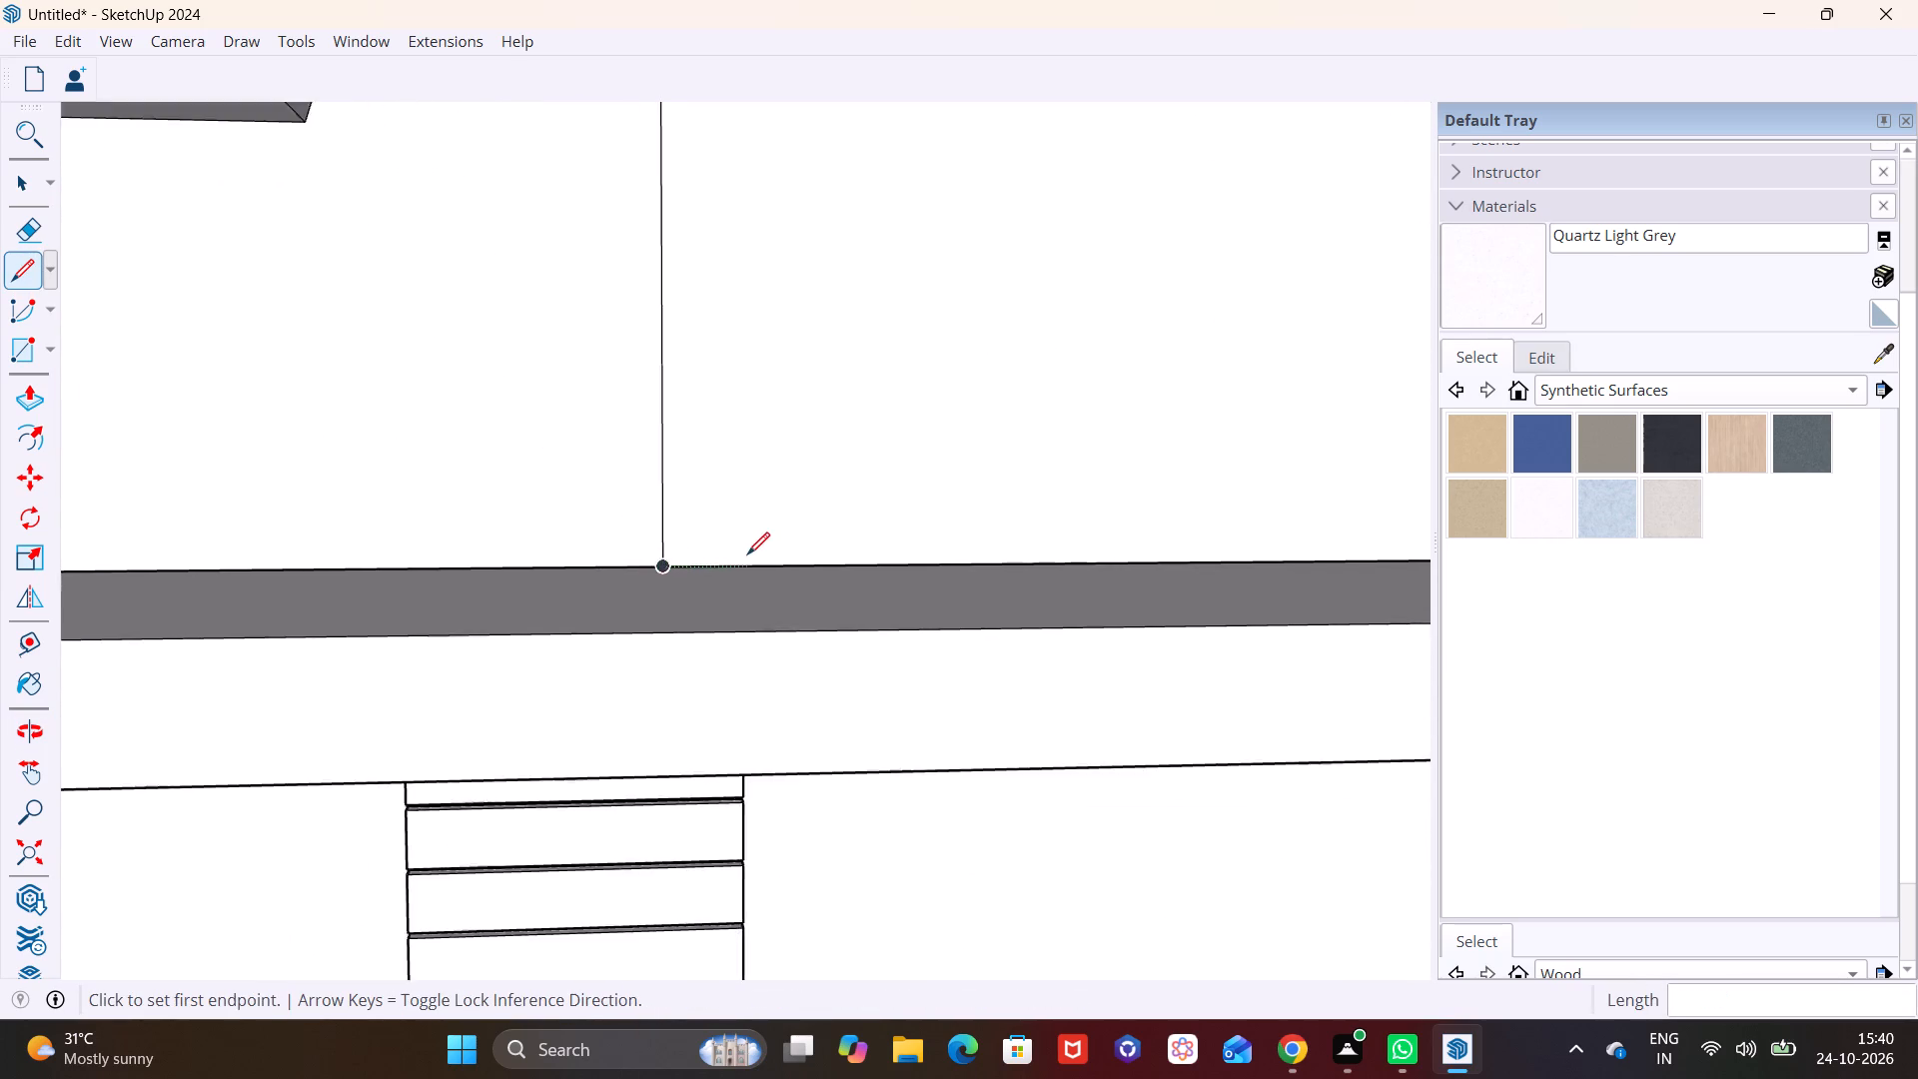
Draw a second vertical line, about 49' 8 1/4" long, from the roof edge to the podium slab, farther along the same facade.
{"action": "scroll", "coordinate": [747, 554], "scroll_direction": "down", "scroll_amount": 16}
{"action": "middle_click_drag", "start_coordinate": [783, 460], "coordinate": [622, 801], "text": "shift"}
{"action": "scroll", "coordinate": [615, 767], "scroll_direction": "down", "scroll_amount": 1, "text": "shift"}
{"action": "scroll", "coordinate": [574, 572], "scroll_direction": "up", "scroll_amount": 3}
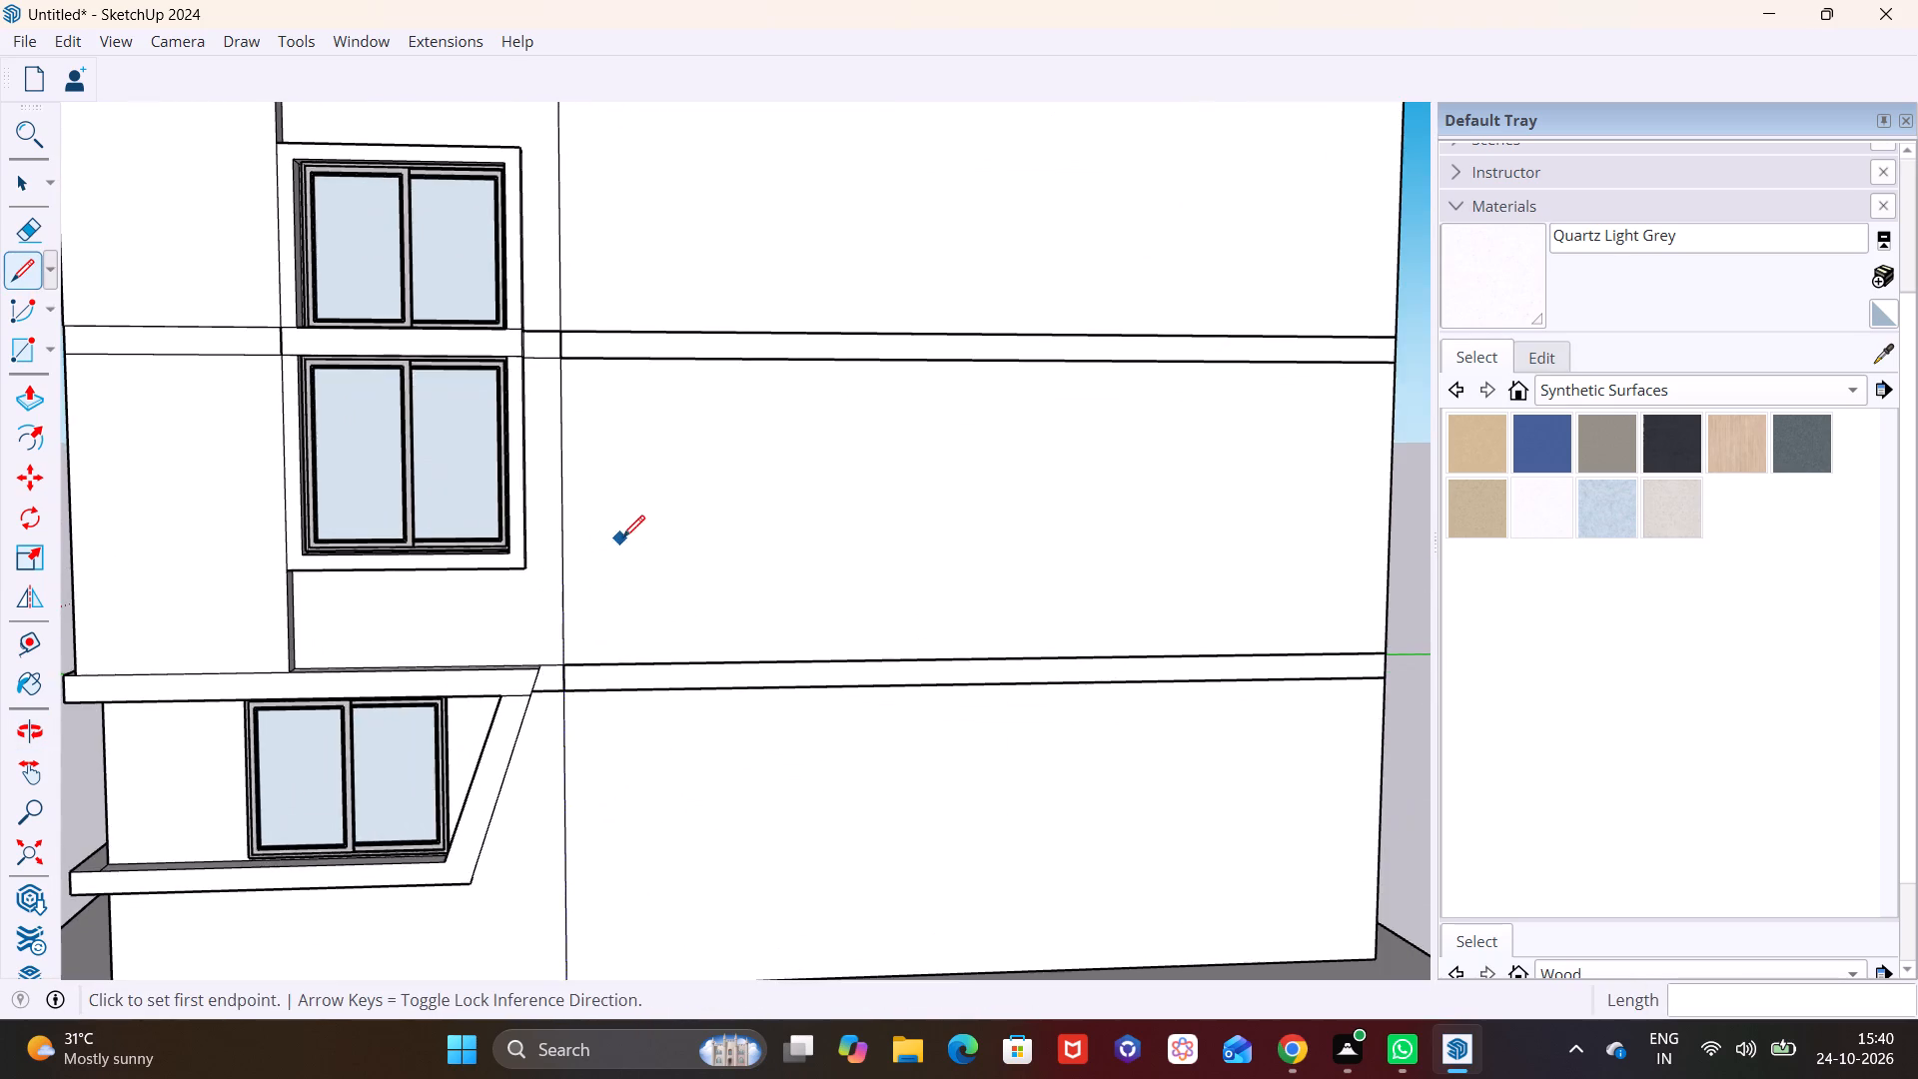
{"action": "middle_click_drag", "start_coordinate": [622, 580], "coordinate": [607, 744], "text": "shift"}
{"action": "scroll", "coordinate": [639, 656], "scroll_direction": "down", "scroll_amount": 4}
{"action": "left_click_drag", "start_coordinate": [22, 279], "coordinate": [31, 279]}
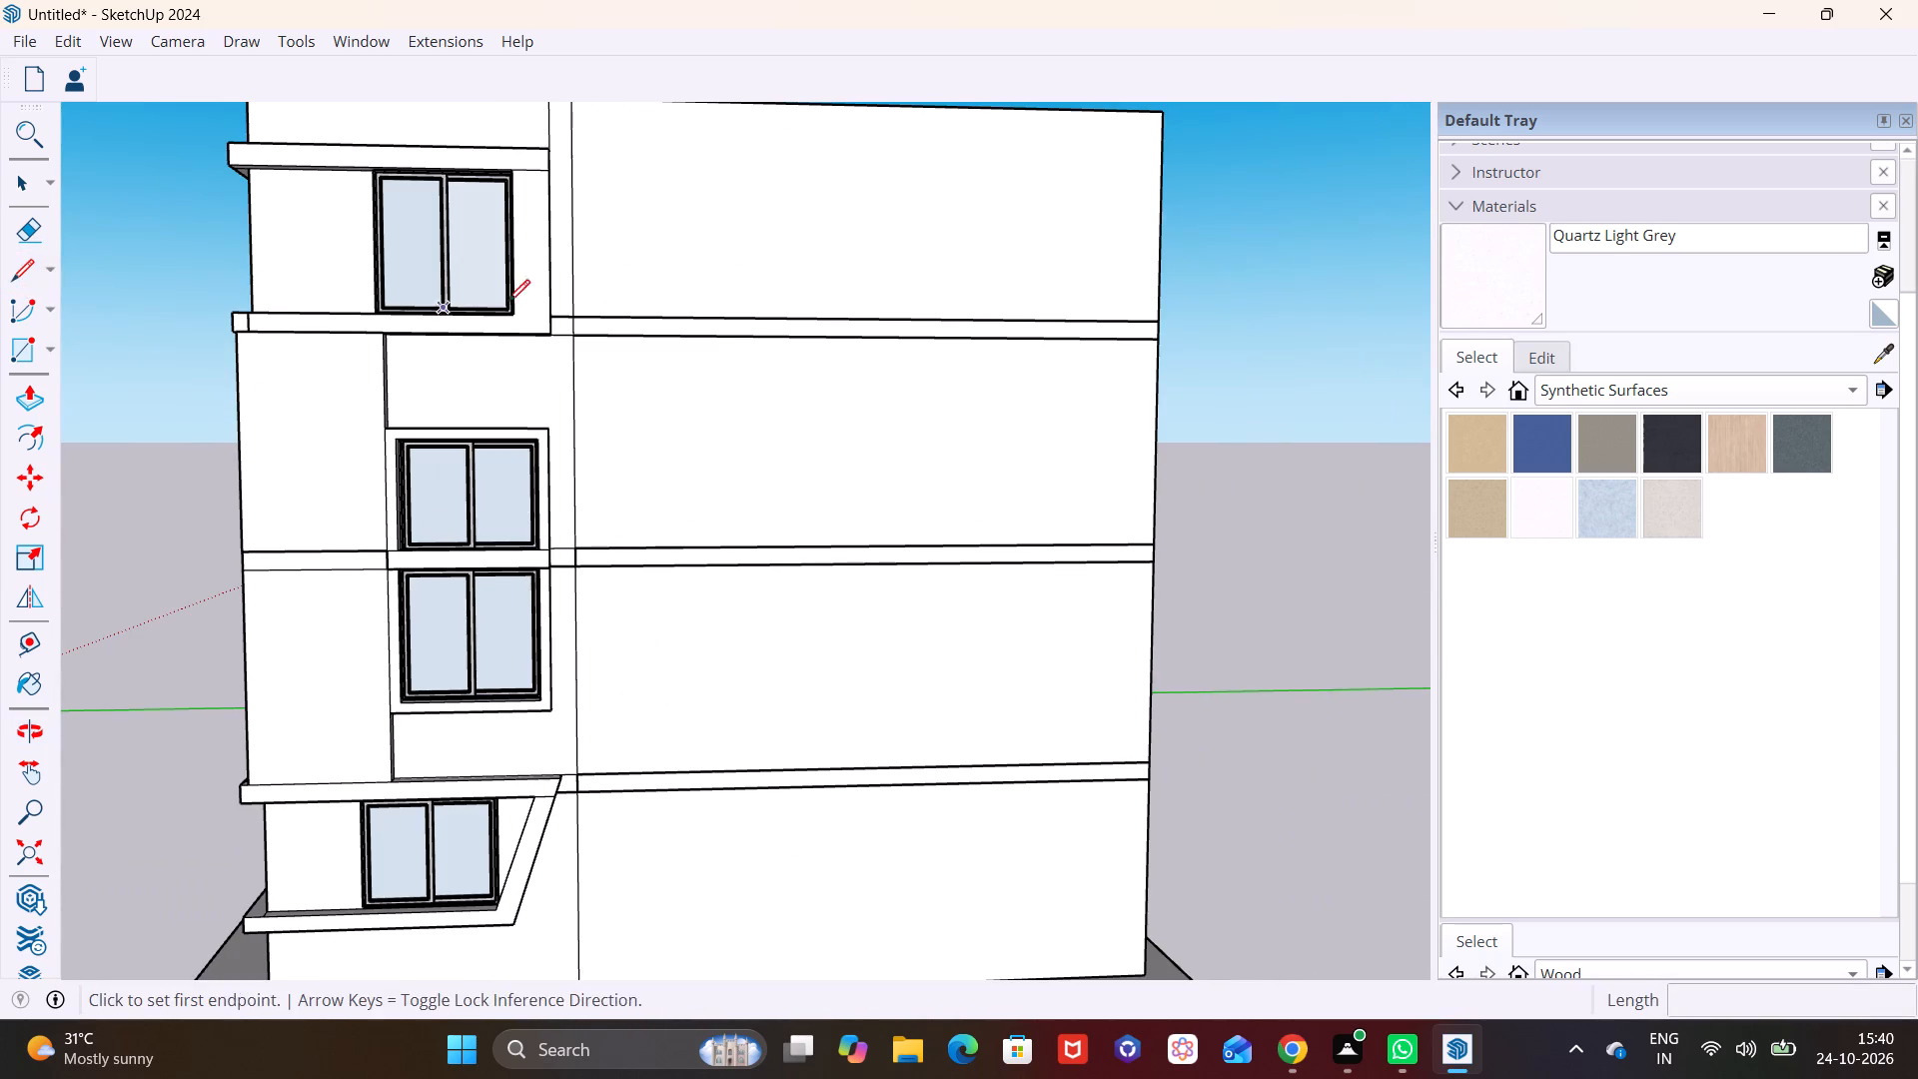
{"action": "middle_click_drag", "start_coordinate": [688, 353], "coordinate": [680, 475]}
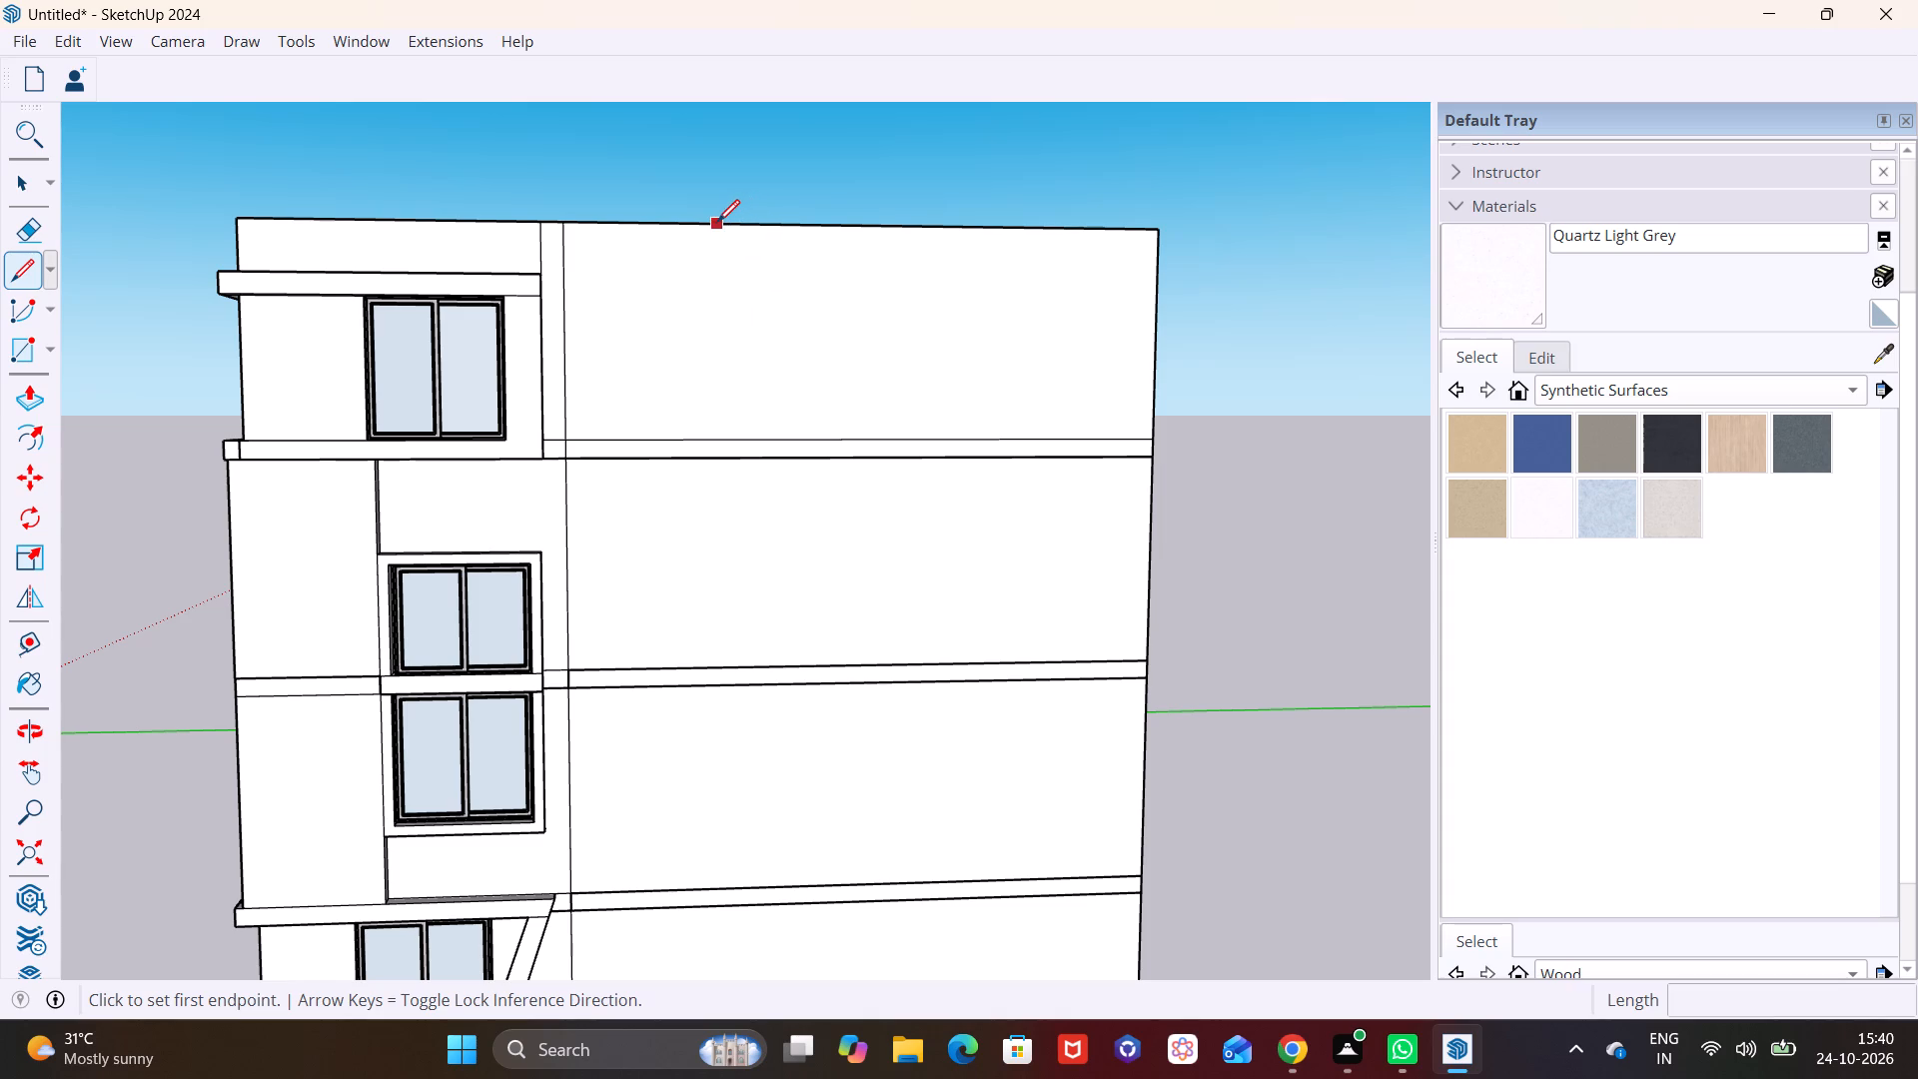
{"action": "left_click", "coordinate": [740, 225]}
{"action": "middle_click_drag", "start_coordinate": [735, 673], "coordinate": [794, 309], "text": "shift"}
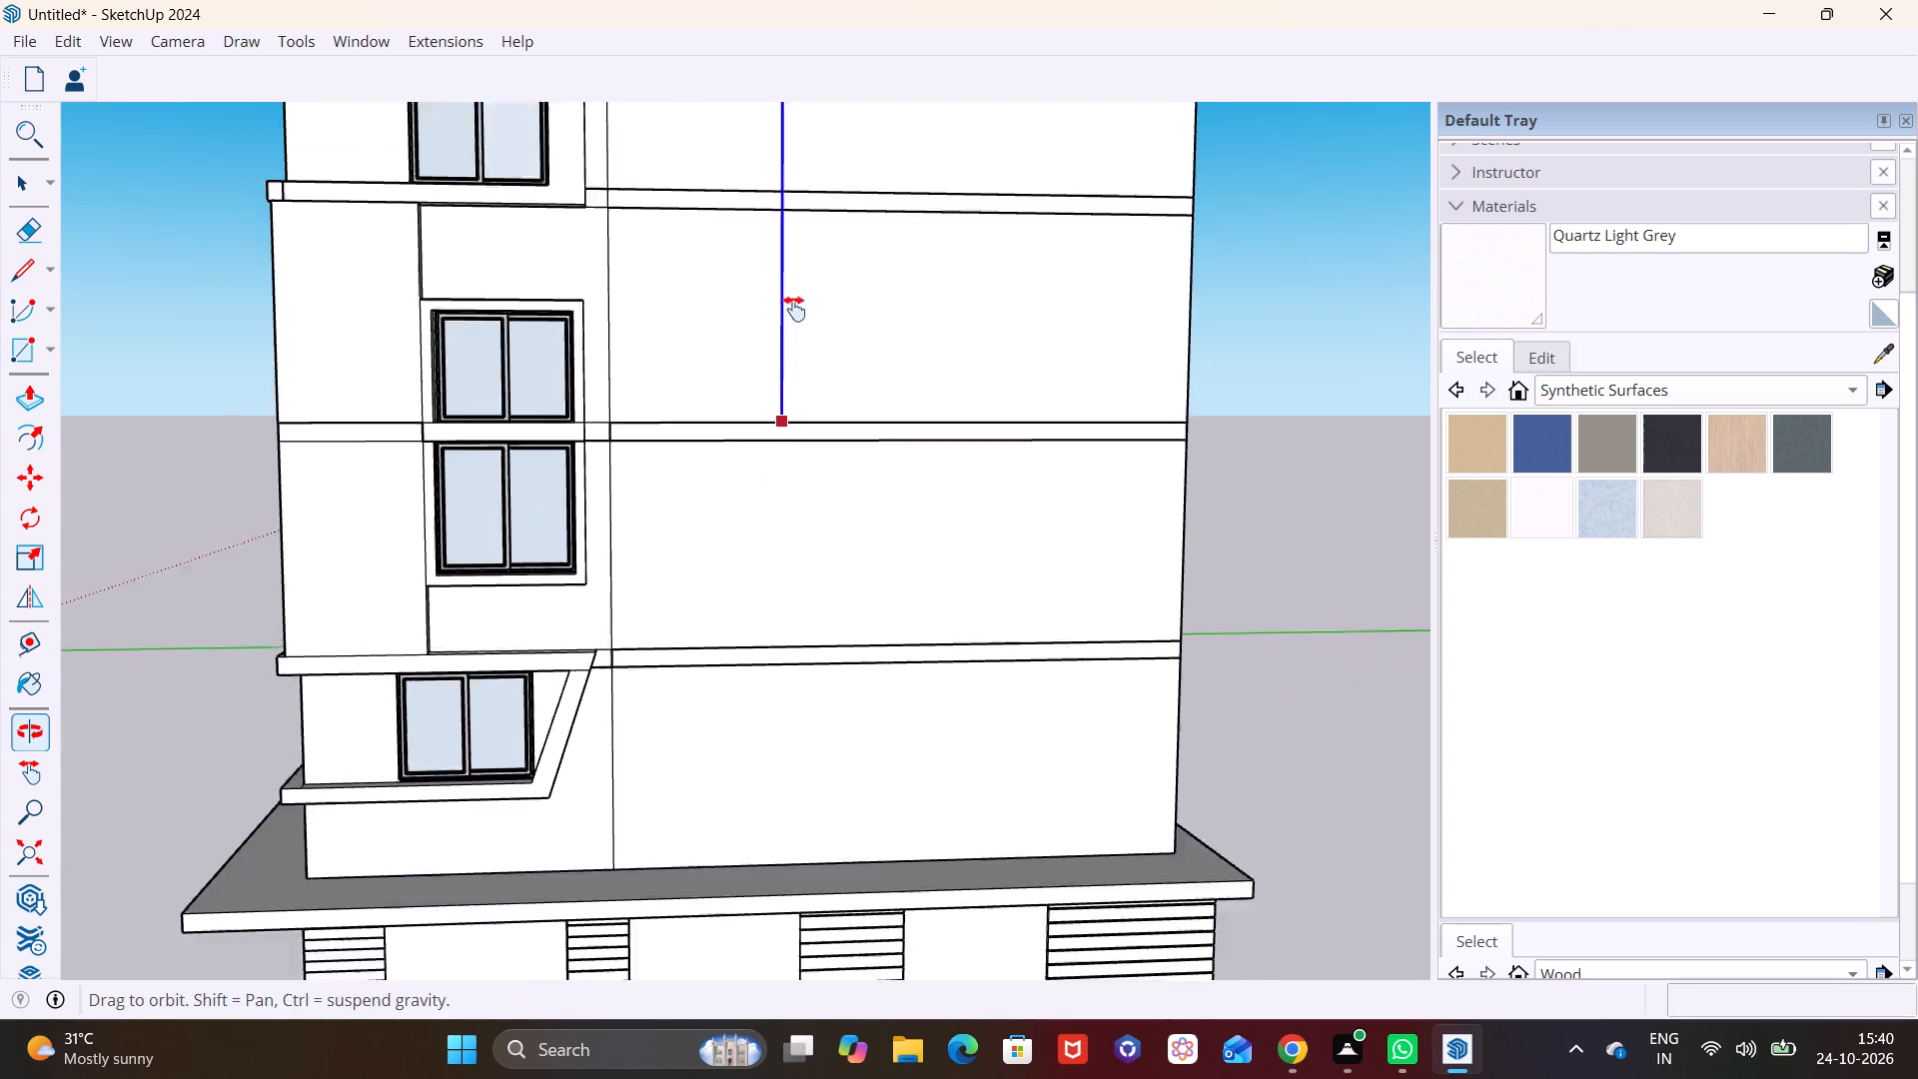
{"action": "middle_click_drag", "start_coordinate": [794, 309], "coordinate": [806, 244], "text": "shift"}
{"action": "left_click", "coordinate": [813, 674]}
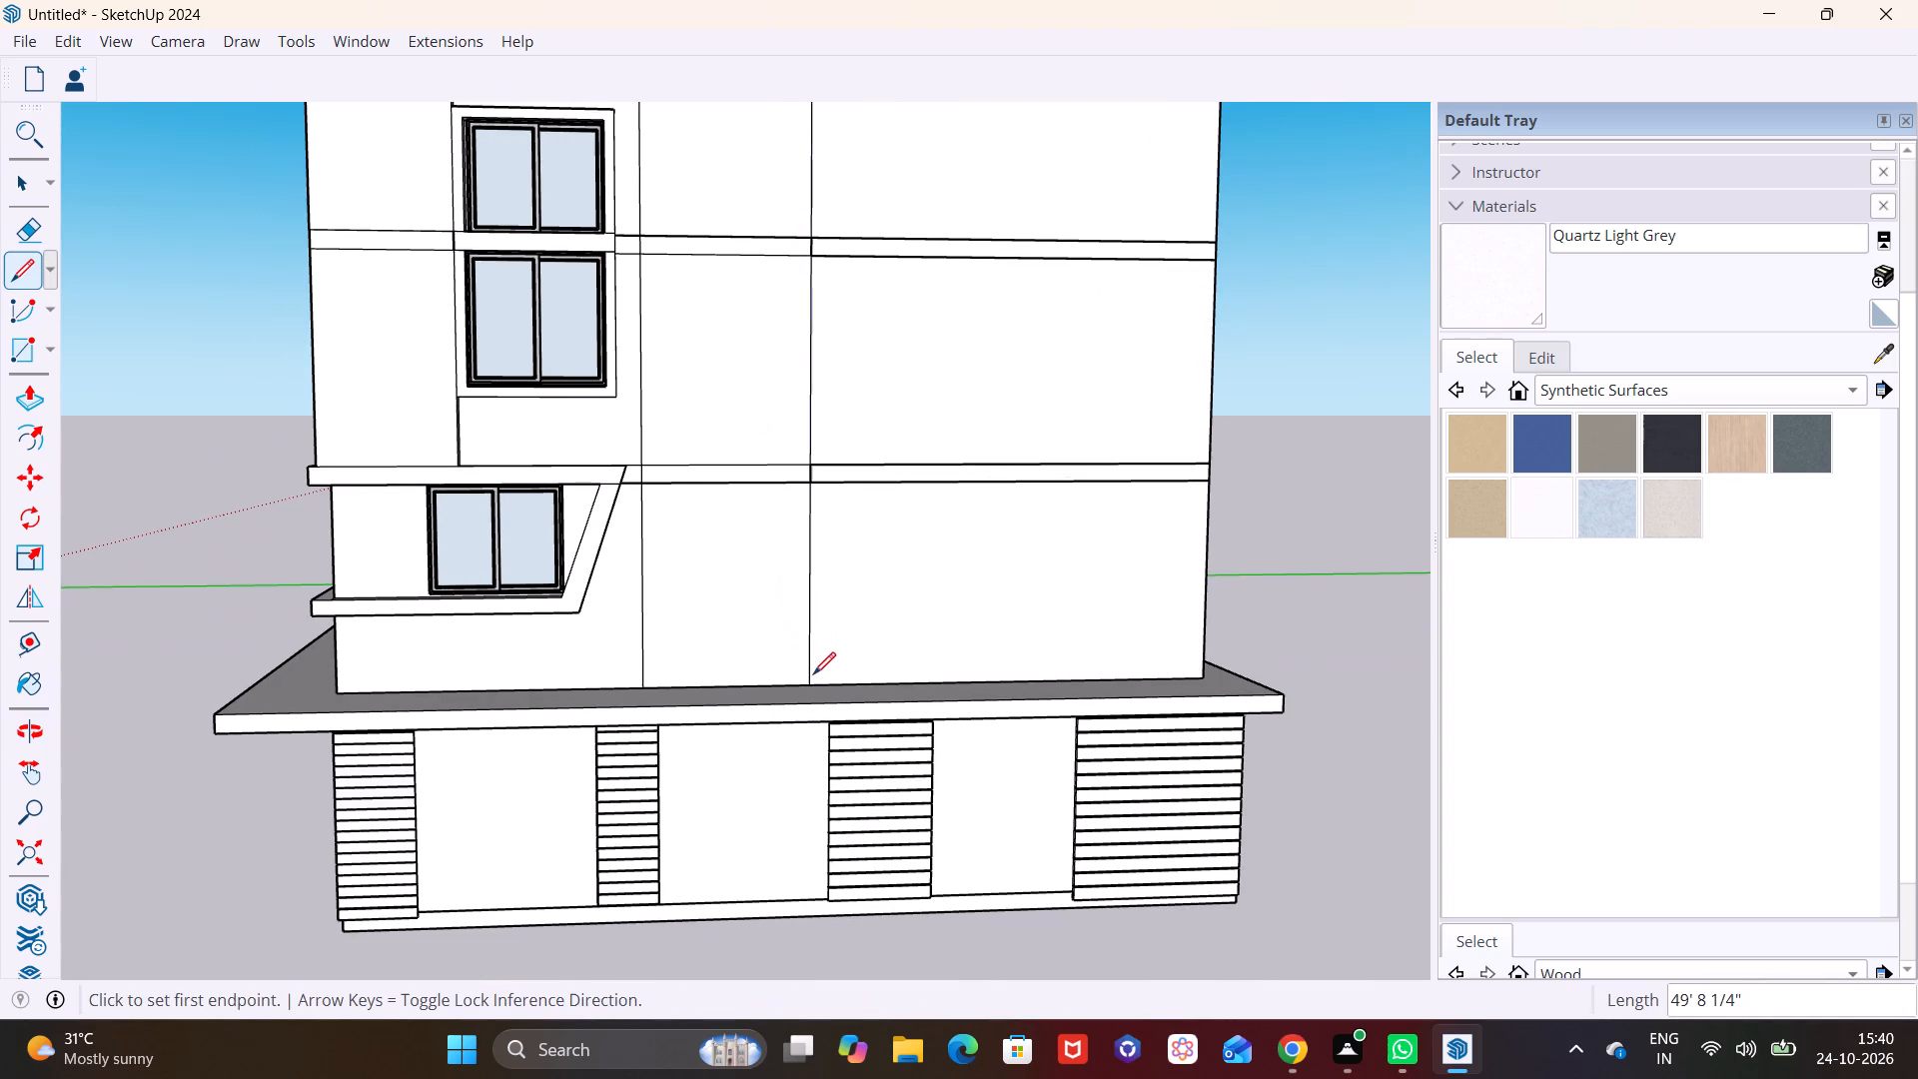
{"action": "middle_click_drag", "start_coordinate": [780, 514], "coordinate": [722, 745], "text": "shift"}
{"action": "scroll", "coordinate": [767, 647], "scroll_direction": "down", "scroll_amount": 3}
{"action": "key", "text": "space"}
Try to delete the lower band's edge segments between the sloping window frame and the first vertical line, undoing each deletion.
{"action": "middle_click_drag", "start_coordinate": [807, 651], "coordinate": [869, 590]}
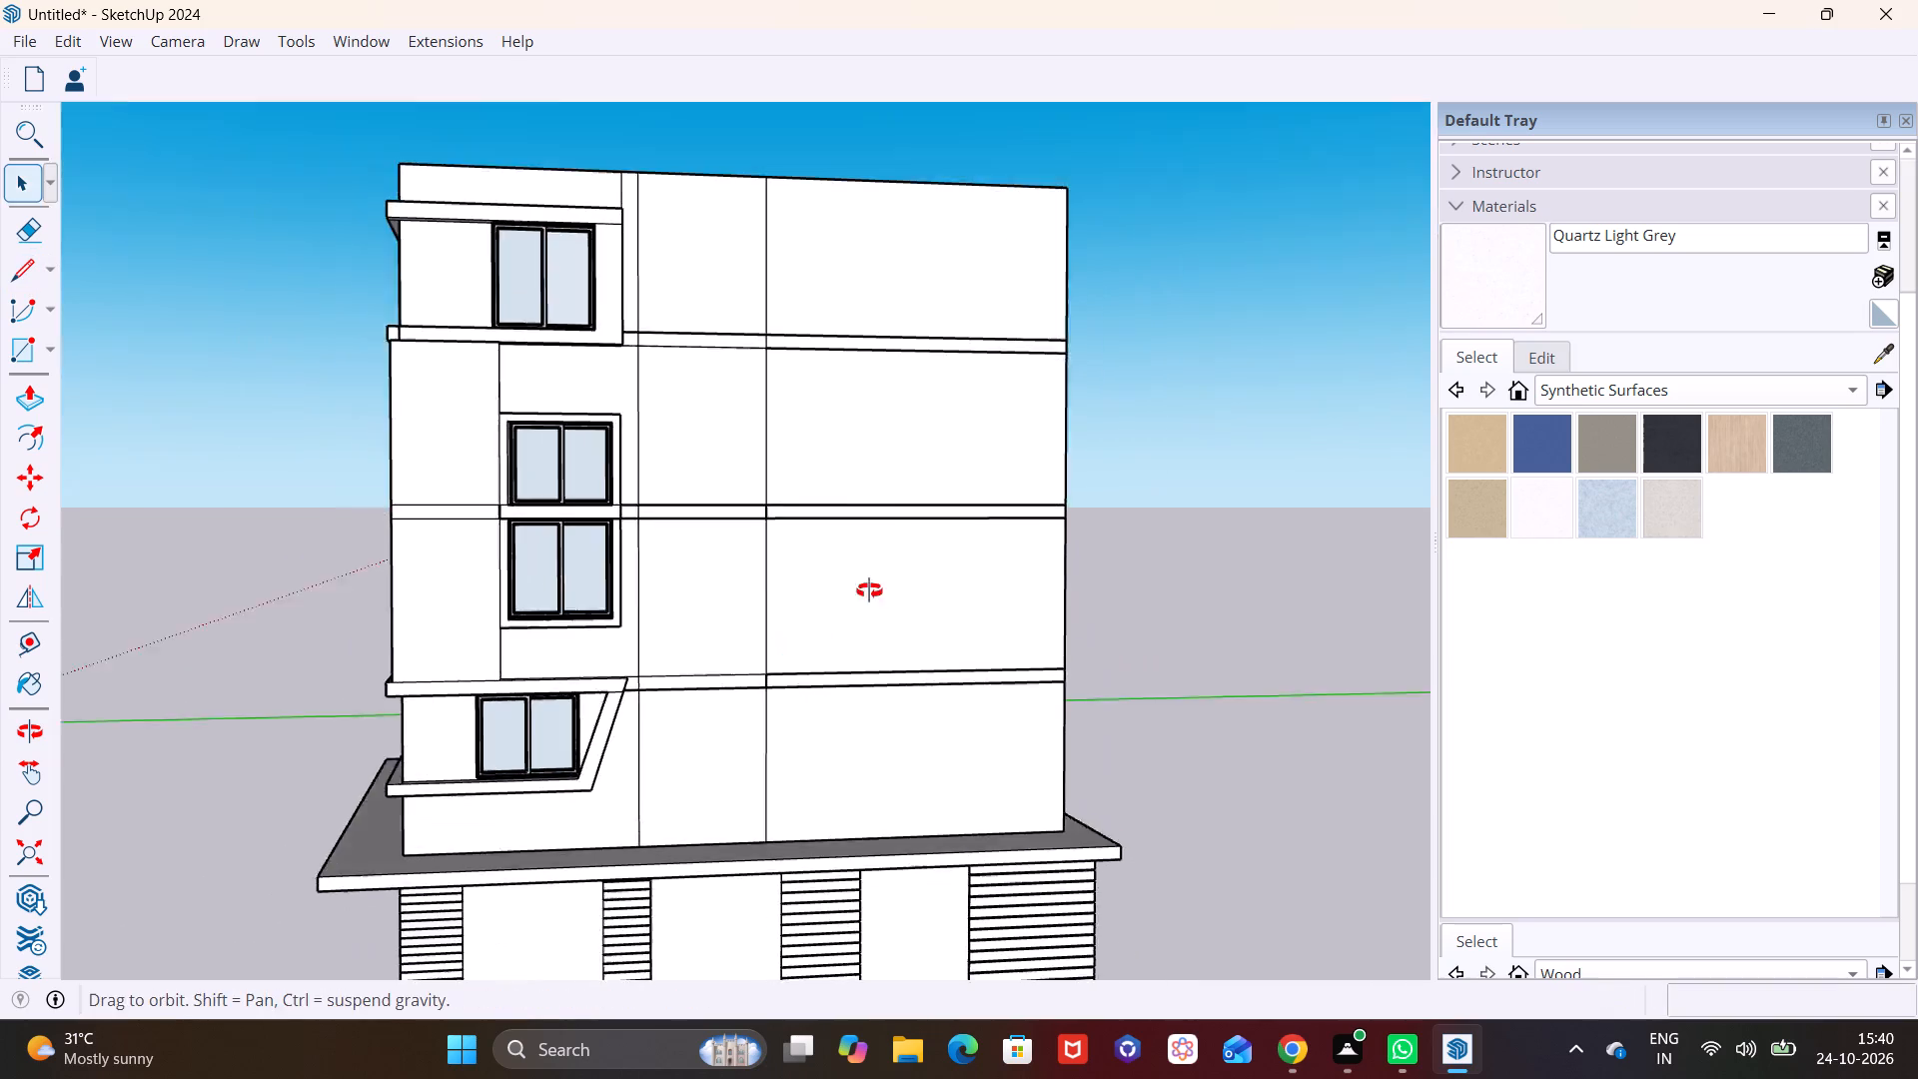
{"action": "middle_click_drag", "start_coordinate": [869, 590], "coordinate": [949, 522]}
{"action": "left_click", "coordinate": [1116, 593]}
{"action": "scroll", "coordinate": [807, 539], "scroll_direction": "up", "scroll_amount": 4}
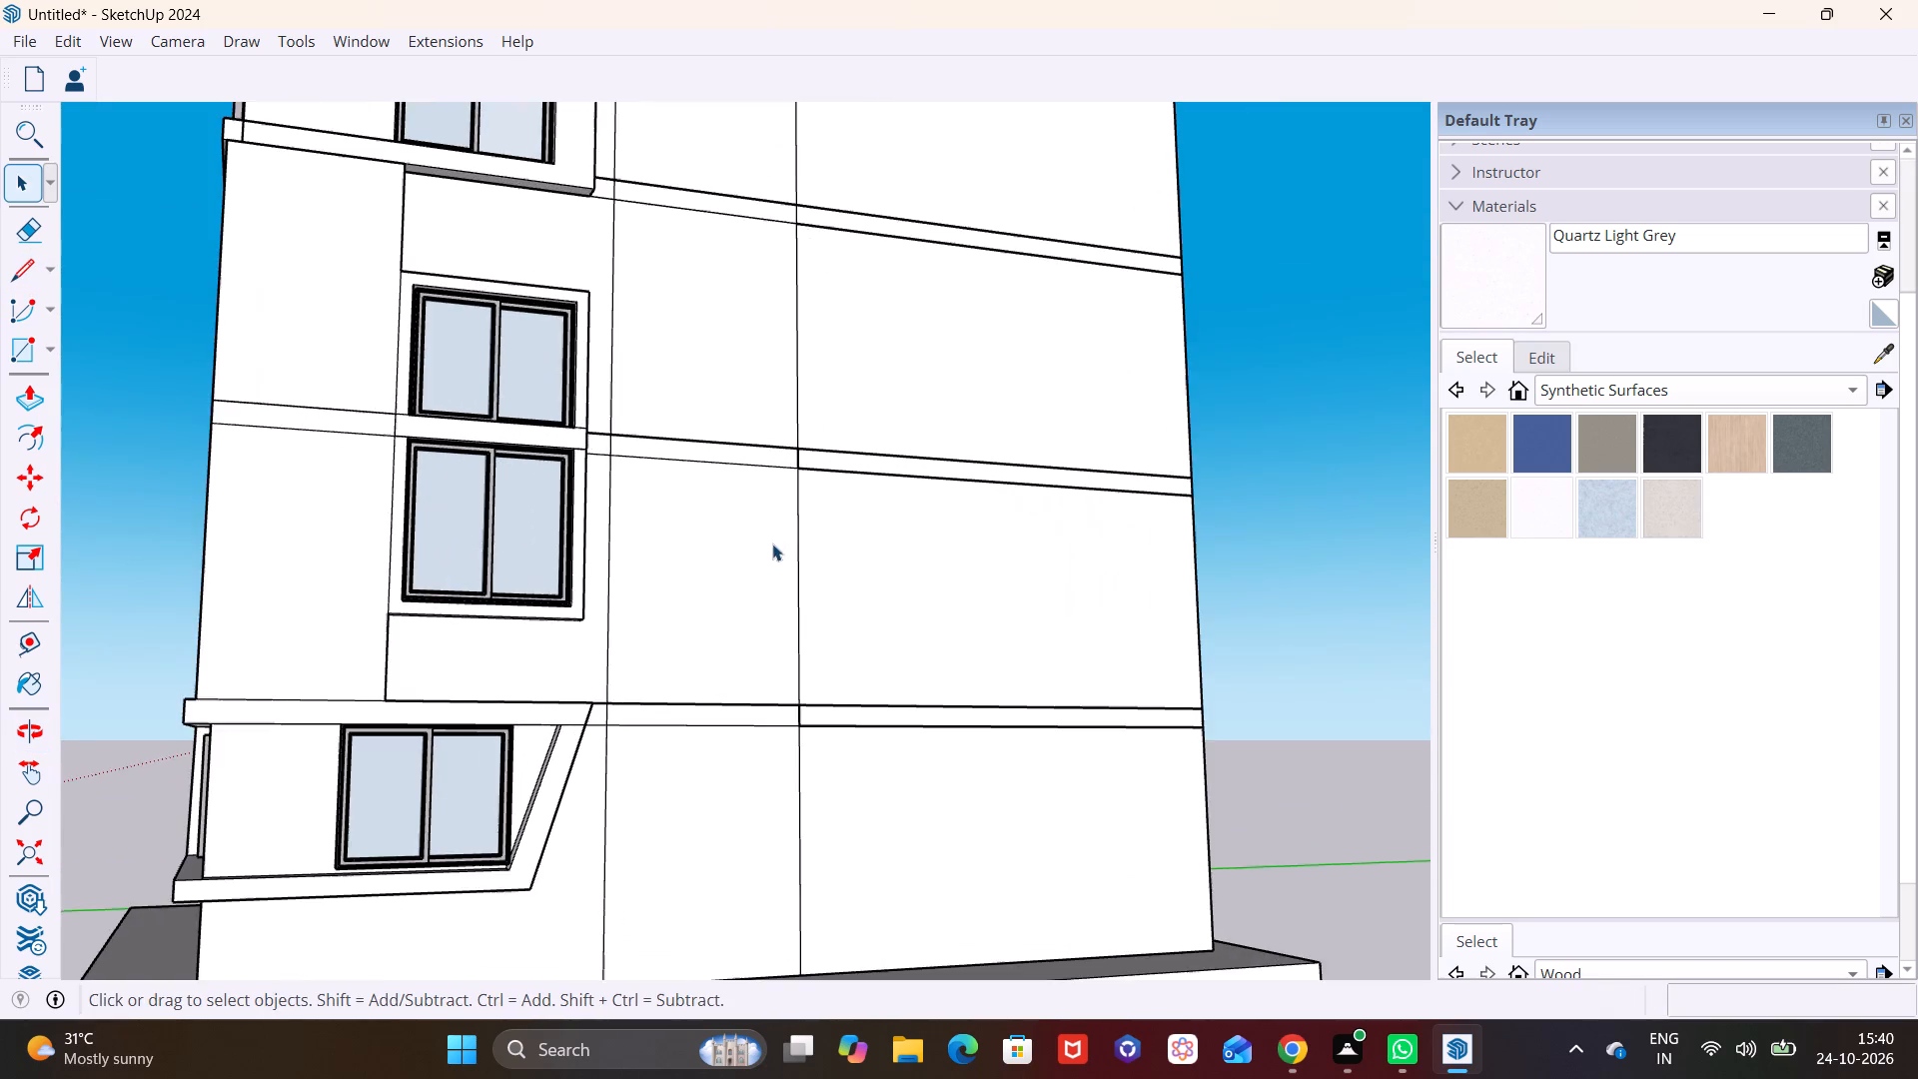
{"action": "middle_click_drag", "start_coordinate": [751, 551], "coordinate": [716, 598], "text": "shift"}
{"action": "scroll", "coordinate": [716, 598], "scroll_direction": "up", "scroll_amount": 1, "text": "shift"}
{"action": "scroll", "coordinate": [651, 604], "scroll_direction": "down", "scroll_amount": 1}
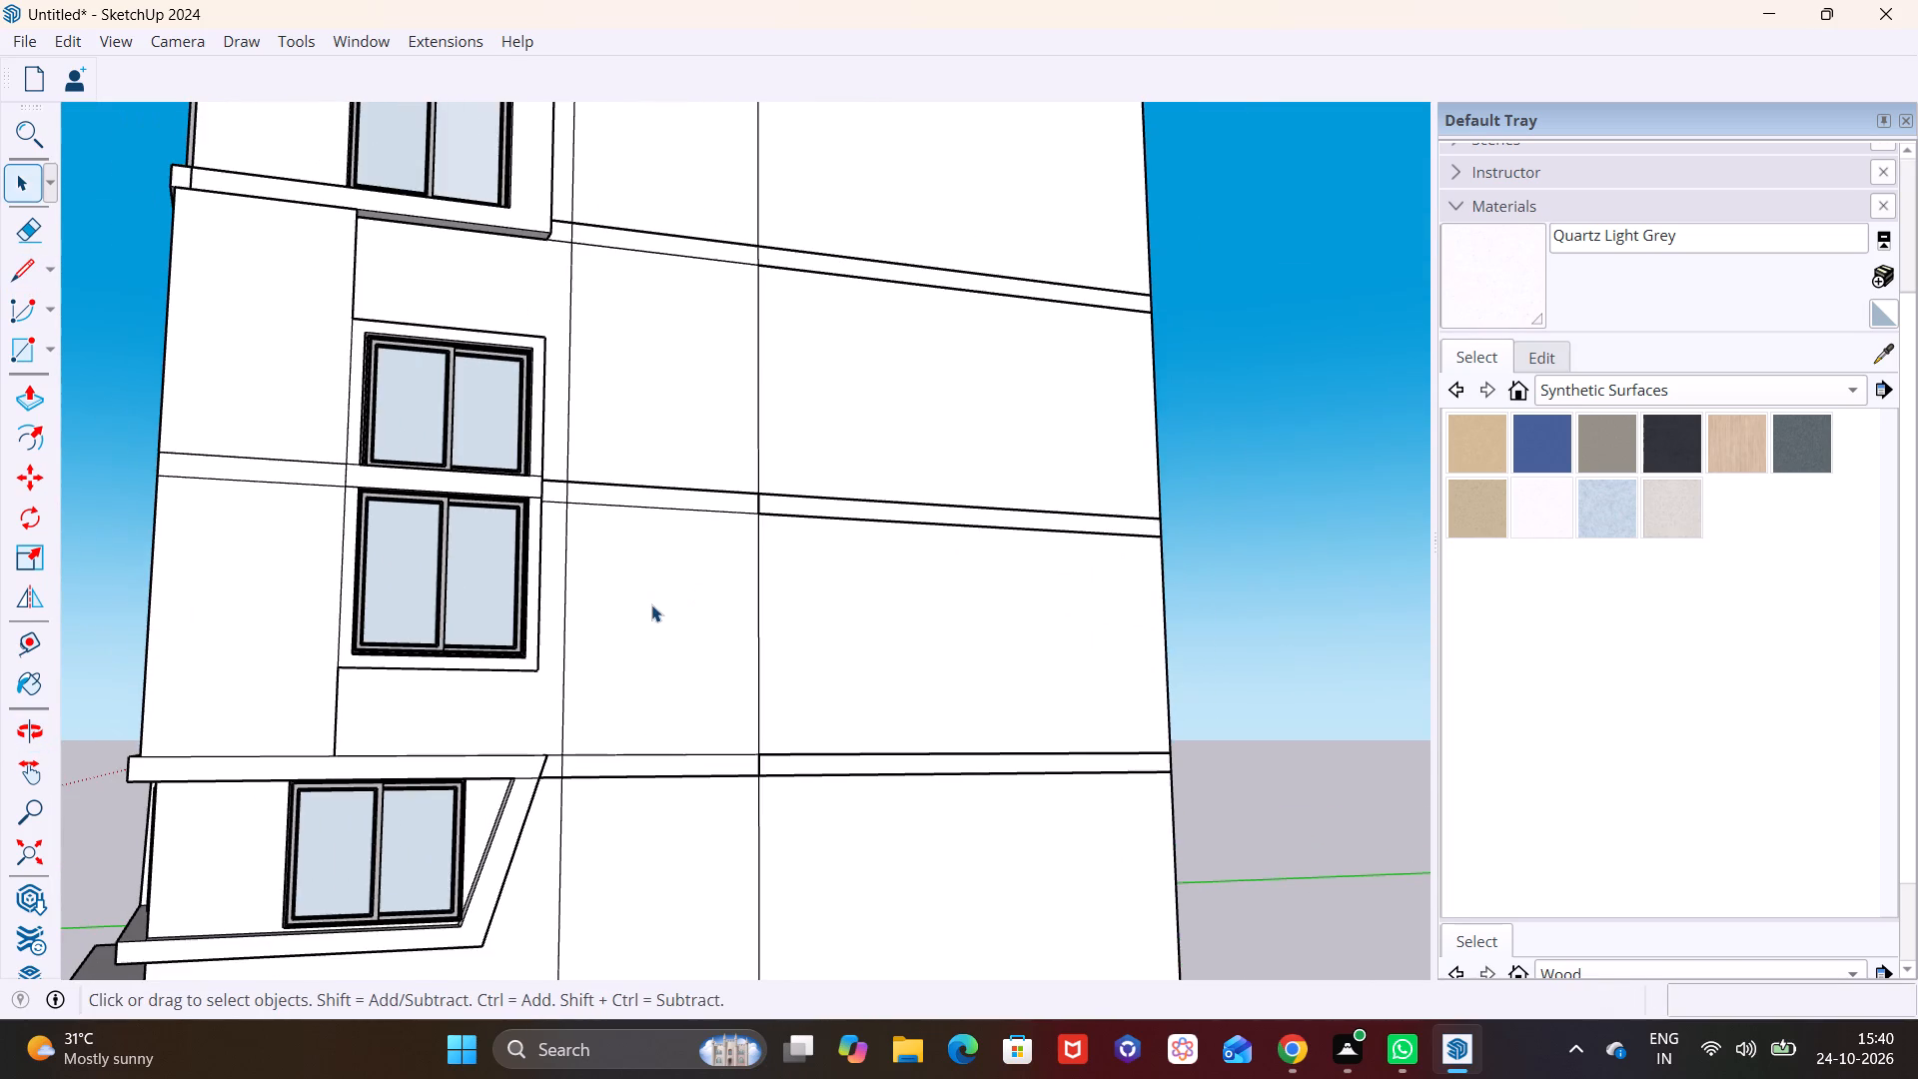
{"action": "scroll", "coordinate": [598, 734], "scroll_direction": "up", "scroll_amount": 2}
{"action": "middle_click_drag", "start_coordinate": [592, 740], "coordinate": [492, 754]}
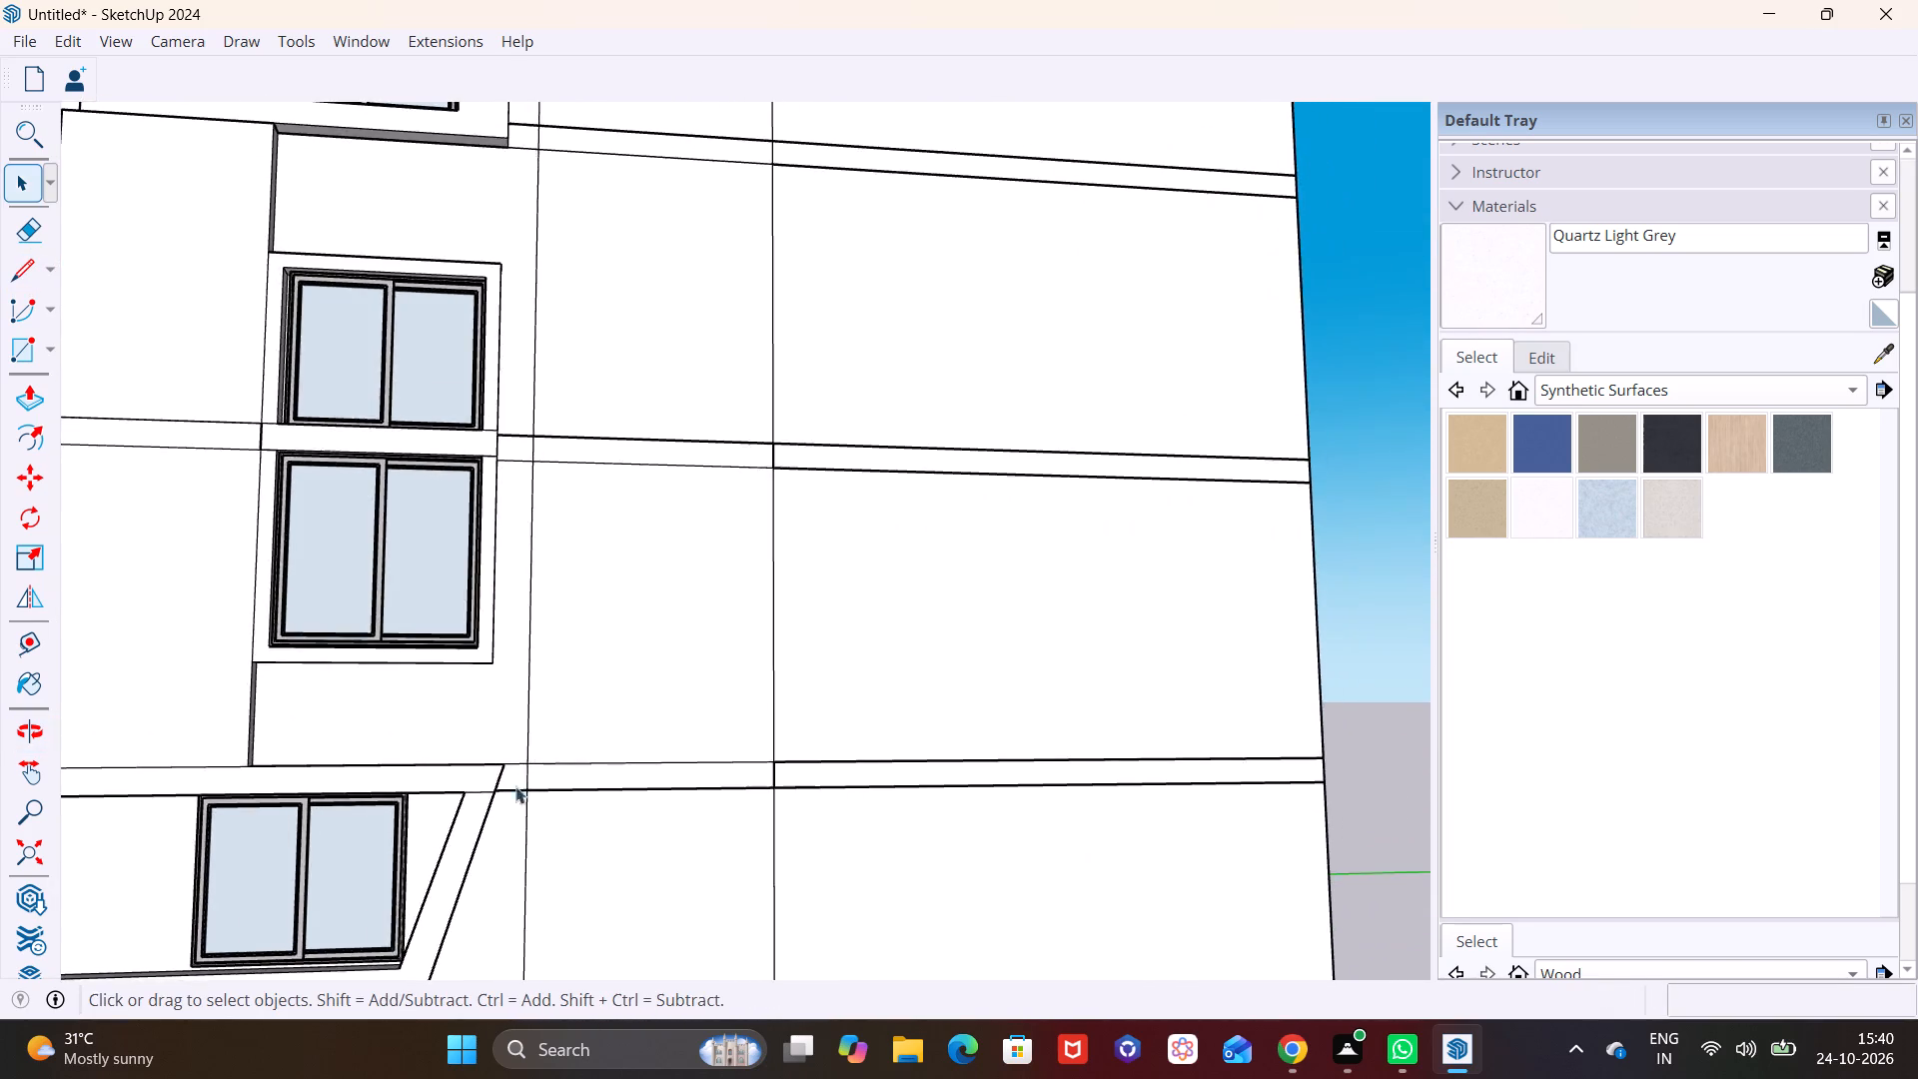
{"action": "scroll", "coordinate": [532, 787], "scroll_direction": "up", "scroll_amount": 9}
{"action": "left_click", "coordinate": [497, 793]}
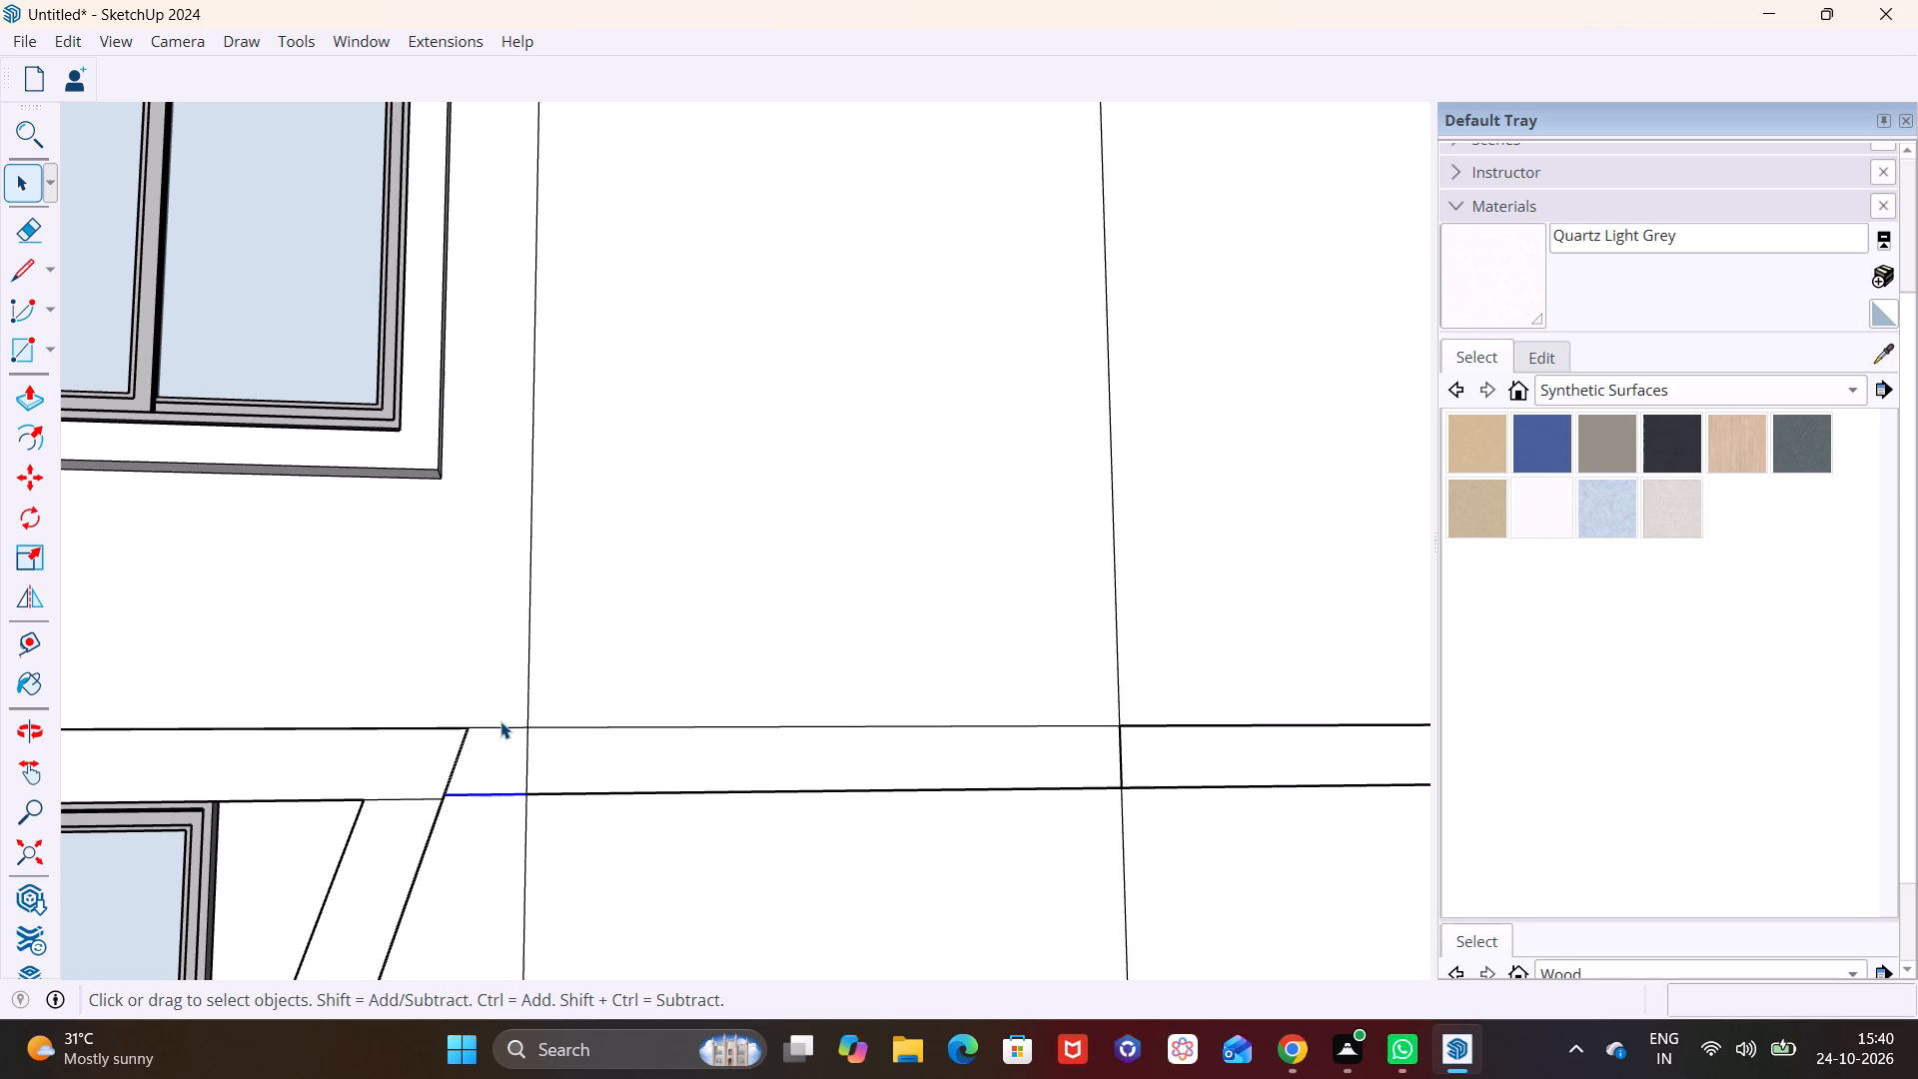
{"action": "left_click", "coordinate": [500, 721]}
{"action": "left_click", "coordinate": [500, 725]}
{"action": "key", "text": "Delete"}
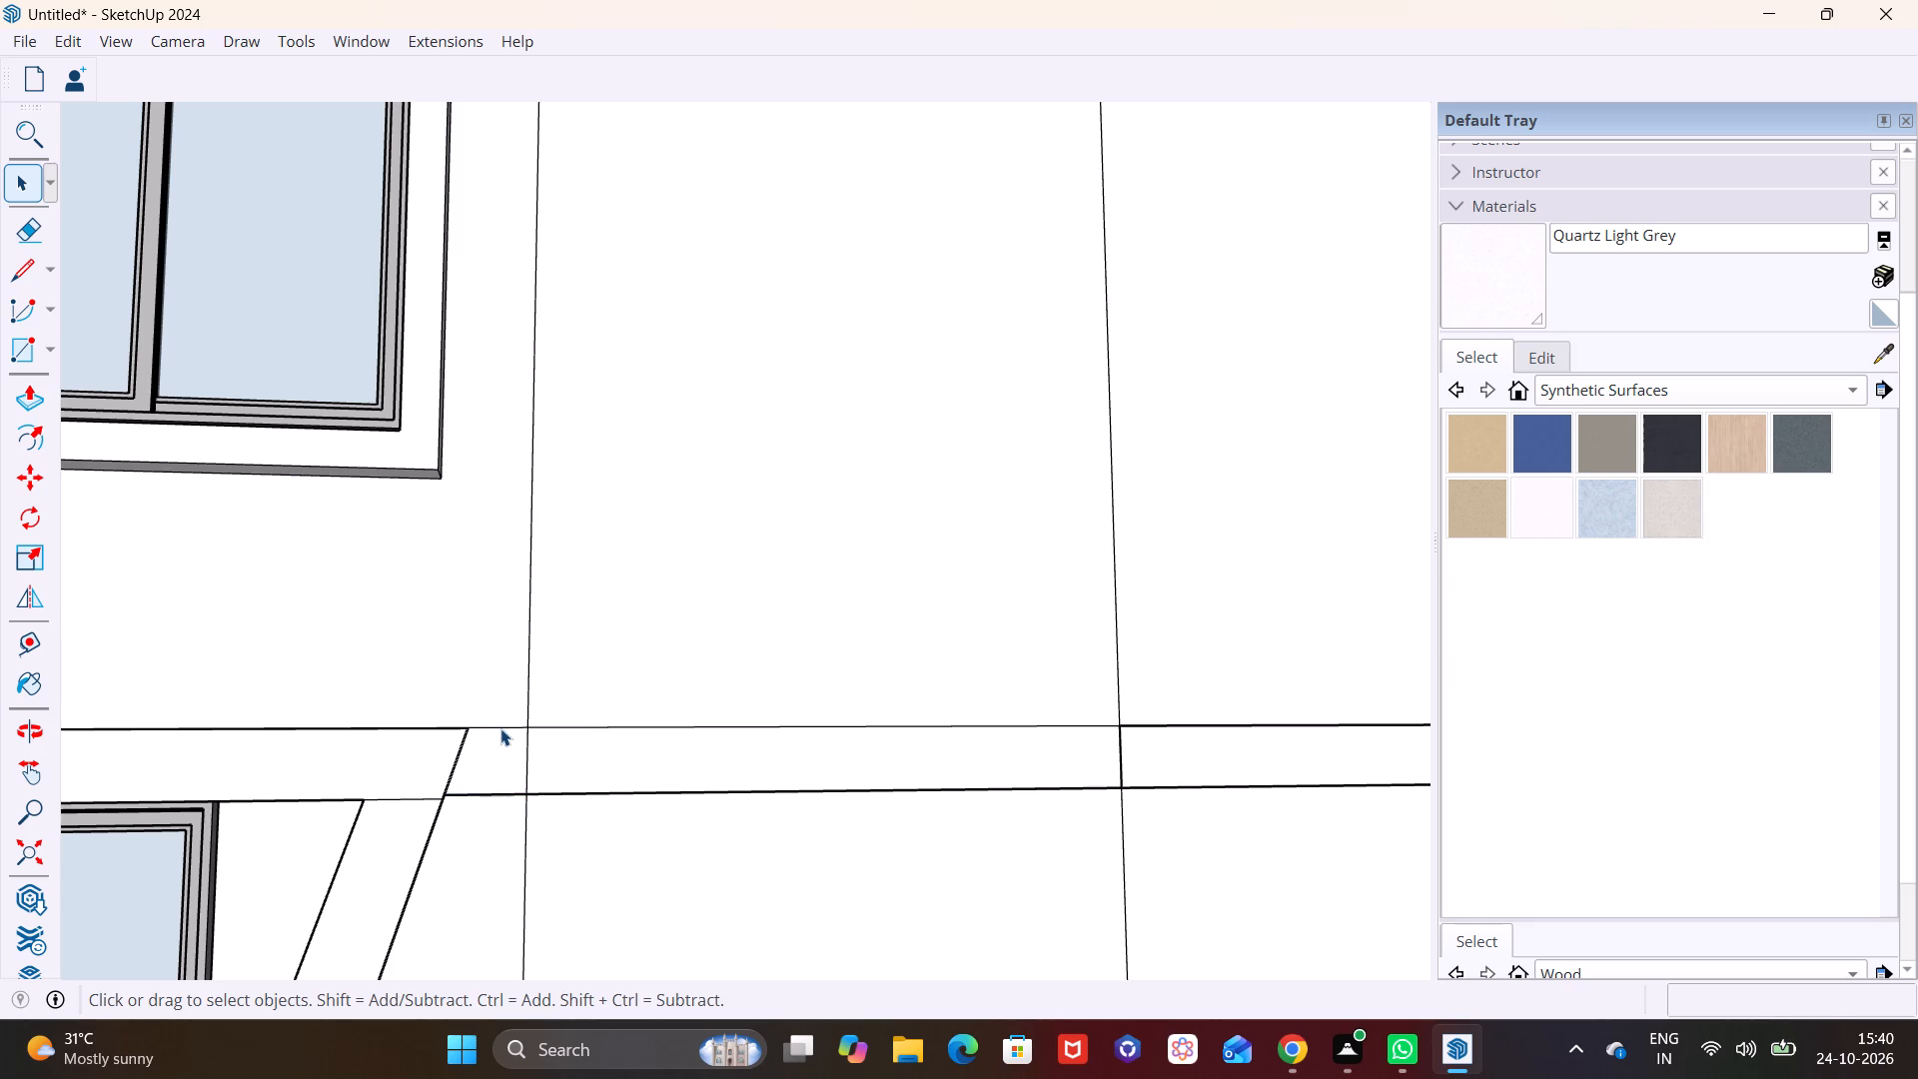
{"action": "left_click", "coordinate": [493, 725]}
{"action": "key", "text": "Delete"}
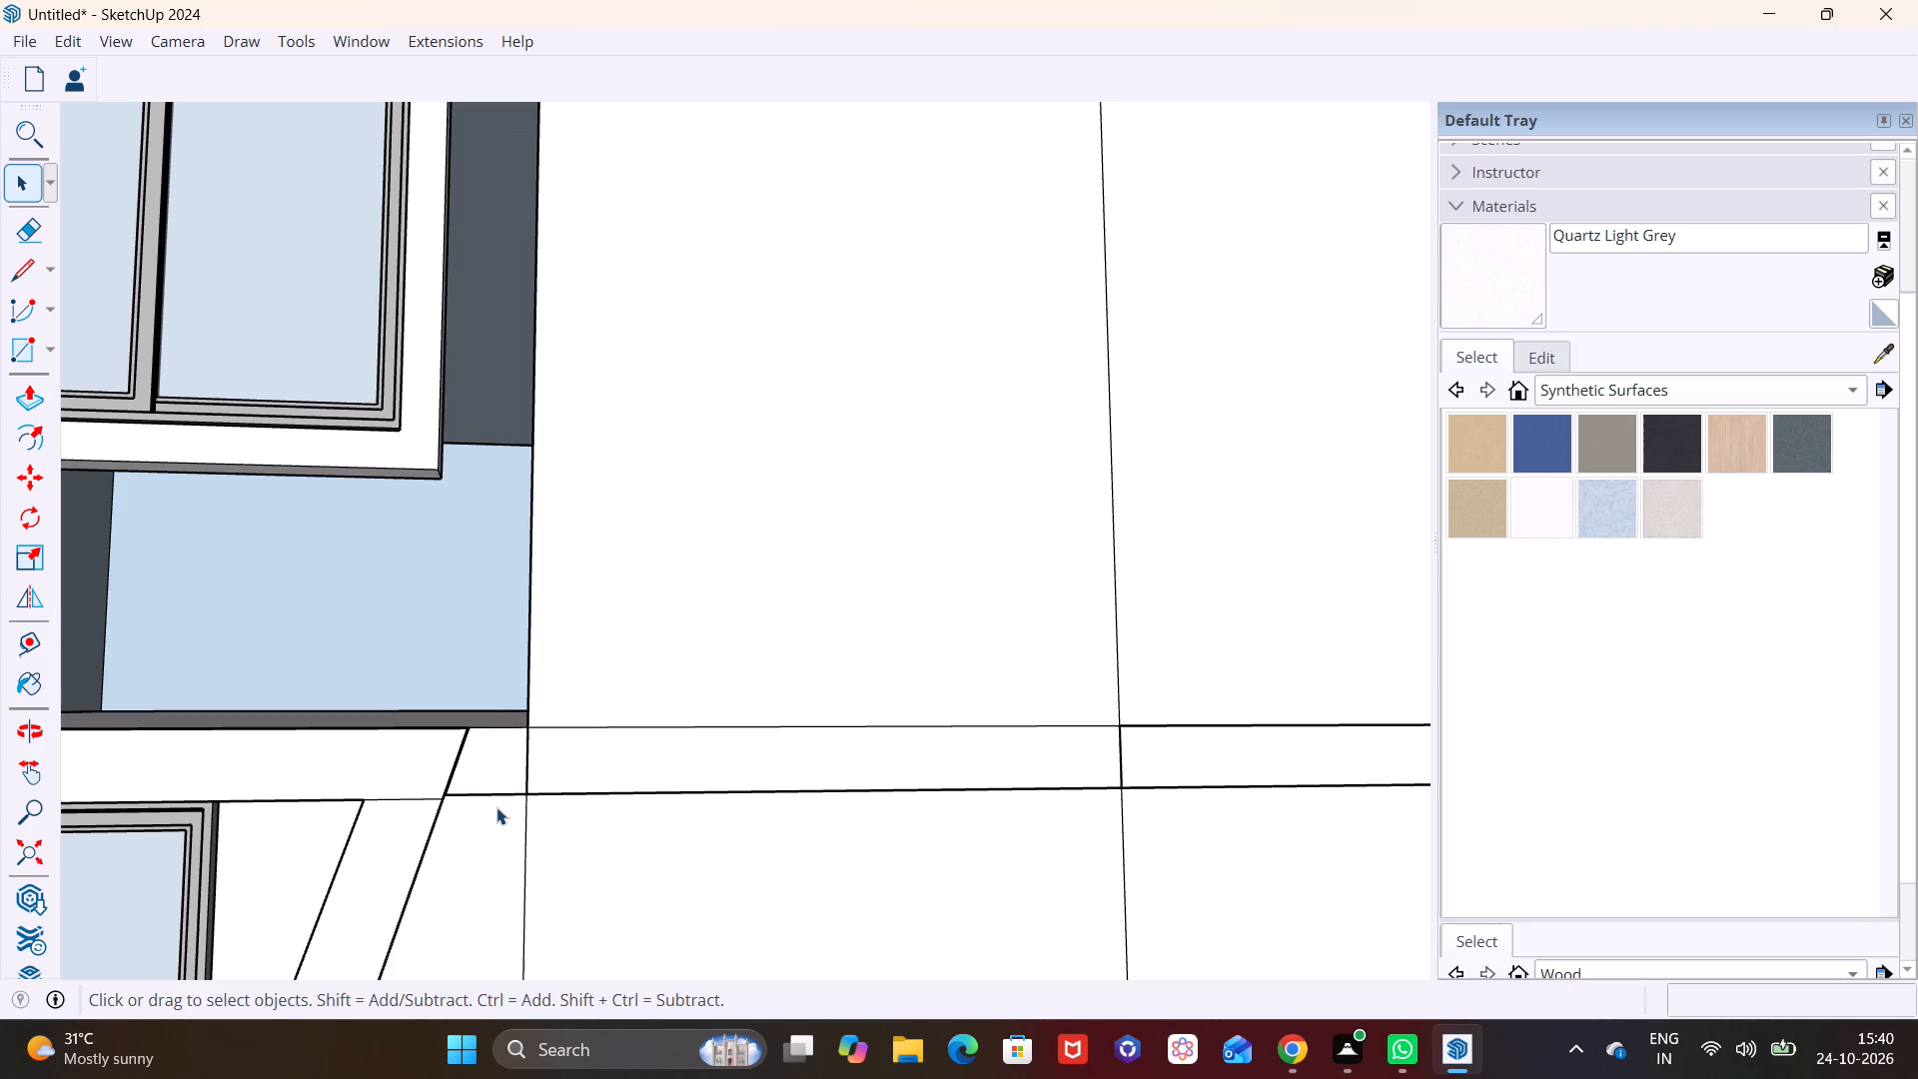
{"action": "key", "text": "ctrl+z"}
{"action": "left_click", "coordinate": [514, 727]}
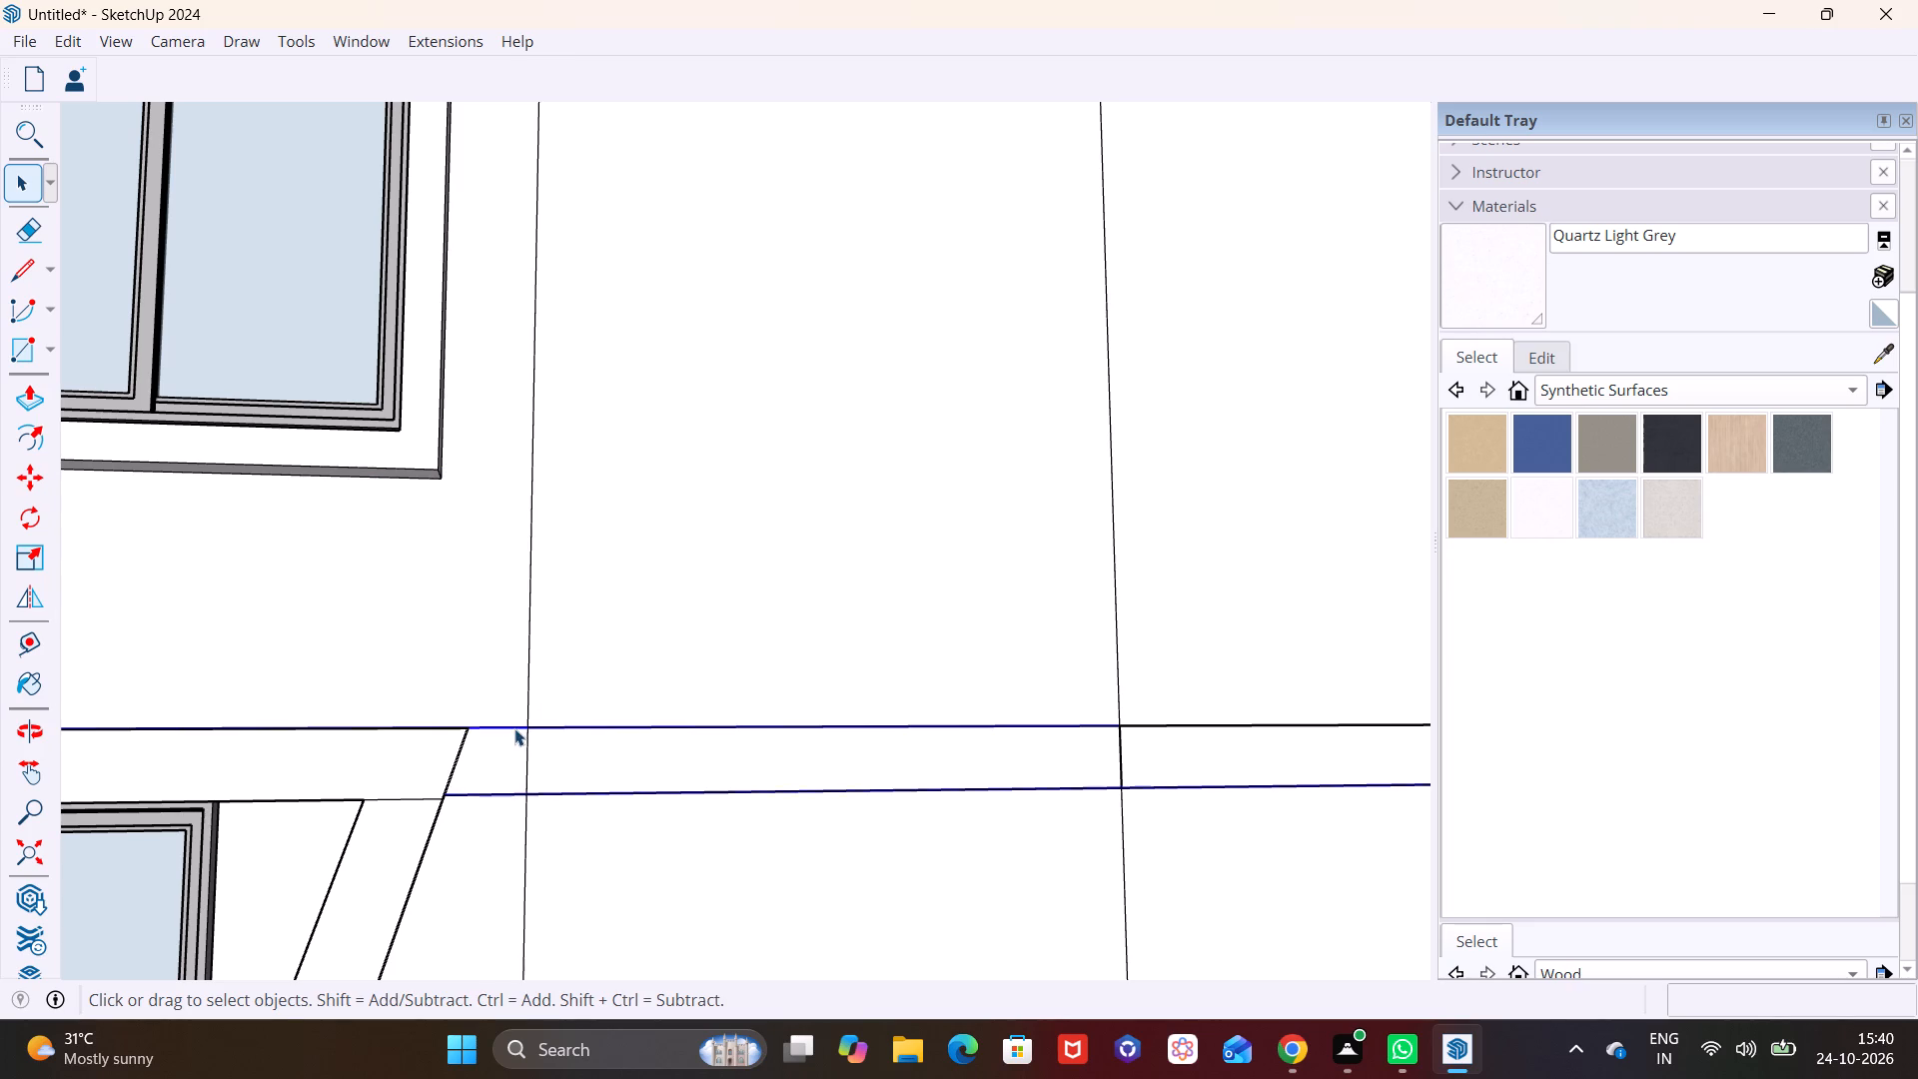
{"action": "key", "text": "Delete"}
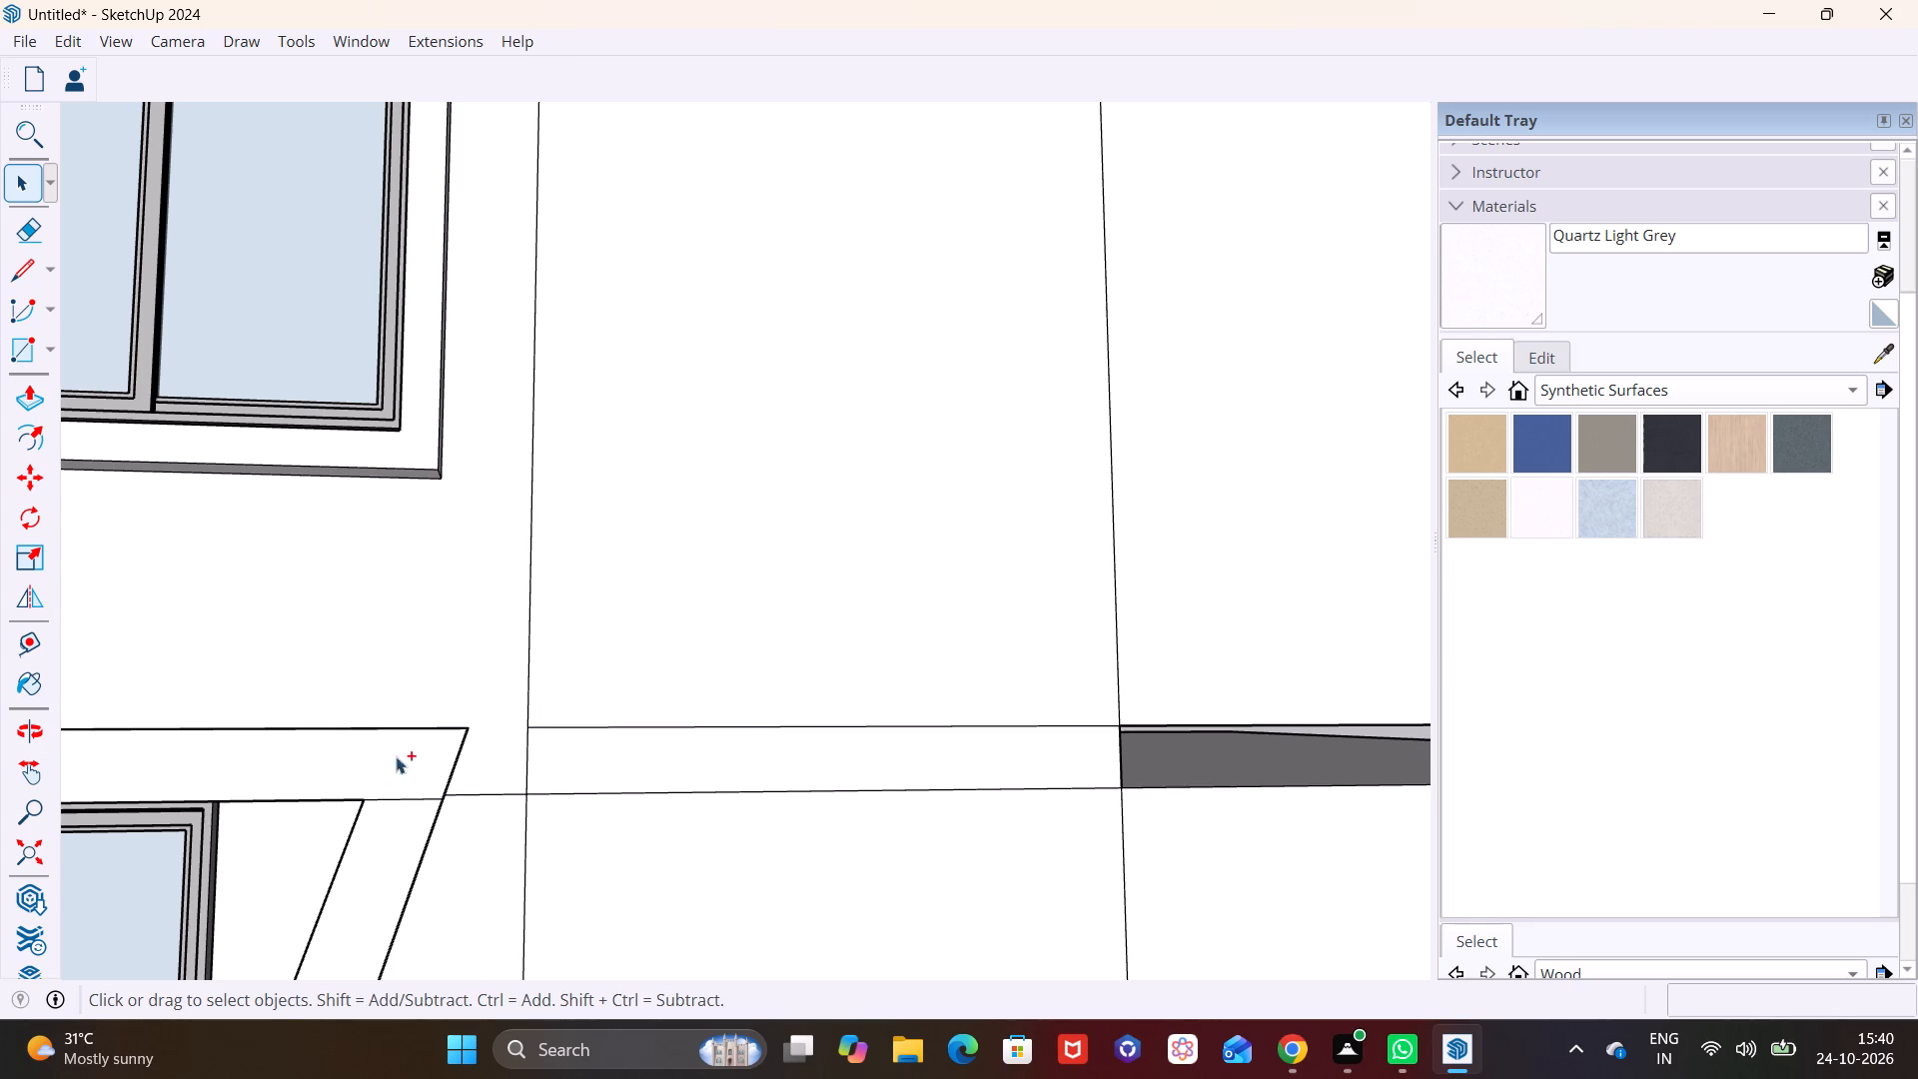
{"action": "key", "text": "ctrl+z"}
Draw a horizontal line just below the roof edge between the two vertical lines, closing off the top-storey panel.
{"action": "scroll", "coordinate": [385, 627], "scroll_direction": "down", "scroll_amount": 7}
{"action": "middle_click_drag", "start_coordinate": [568, 537], "coordinate": [477, 798], "text": "shift"}
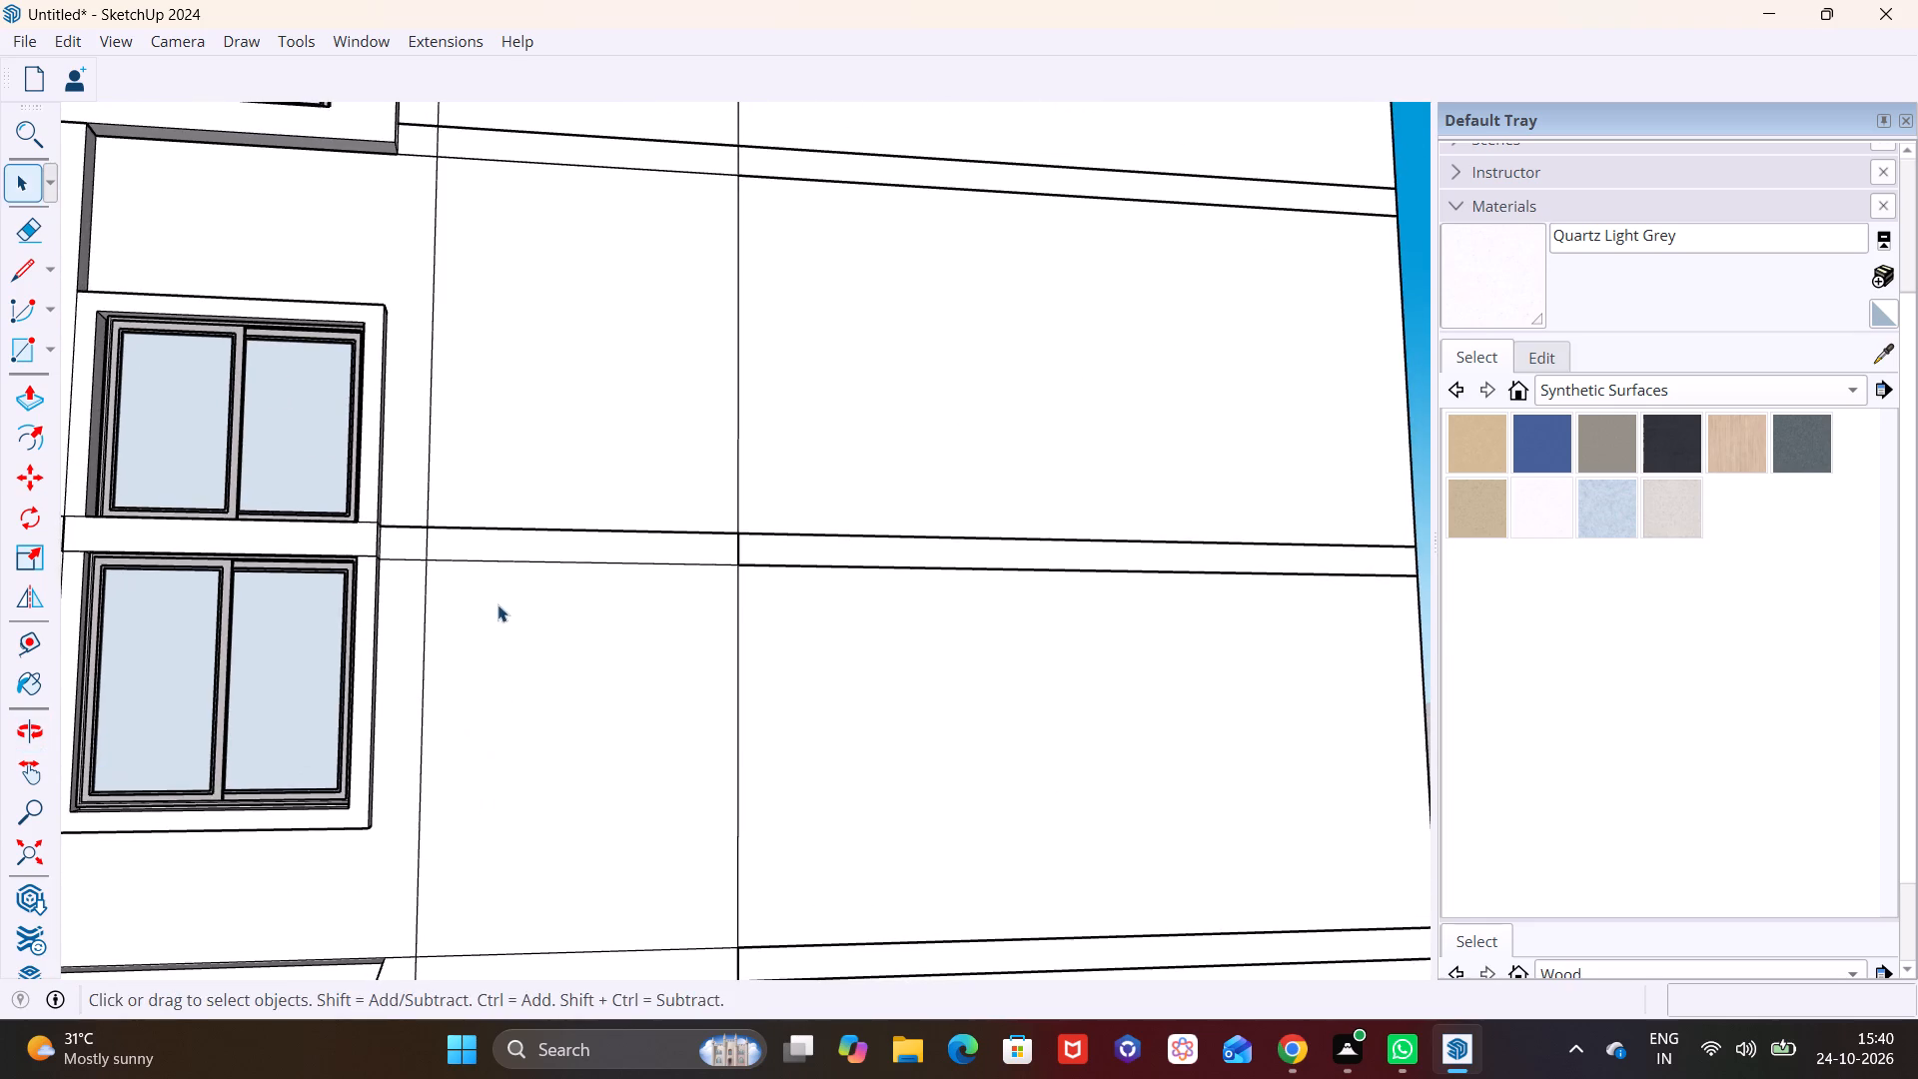
{"action": "middle_click_drag", "start_coordinate": [497, 604], "coordinate": [389, 626]}
{"action": "middle_click_drag", "start_coordinate": [462, 521], "coordinate": [445, 608], "text": "shift"}
{"action": "middle_click_drag", "start_coordinate": [498, 617], "coordinate": [455, 658]}
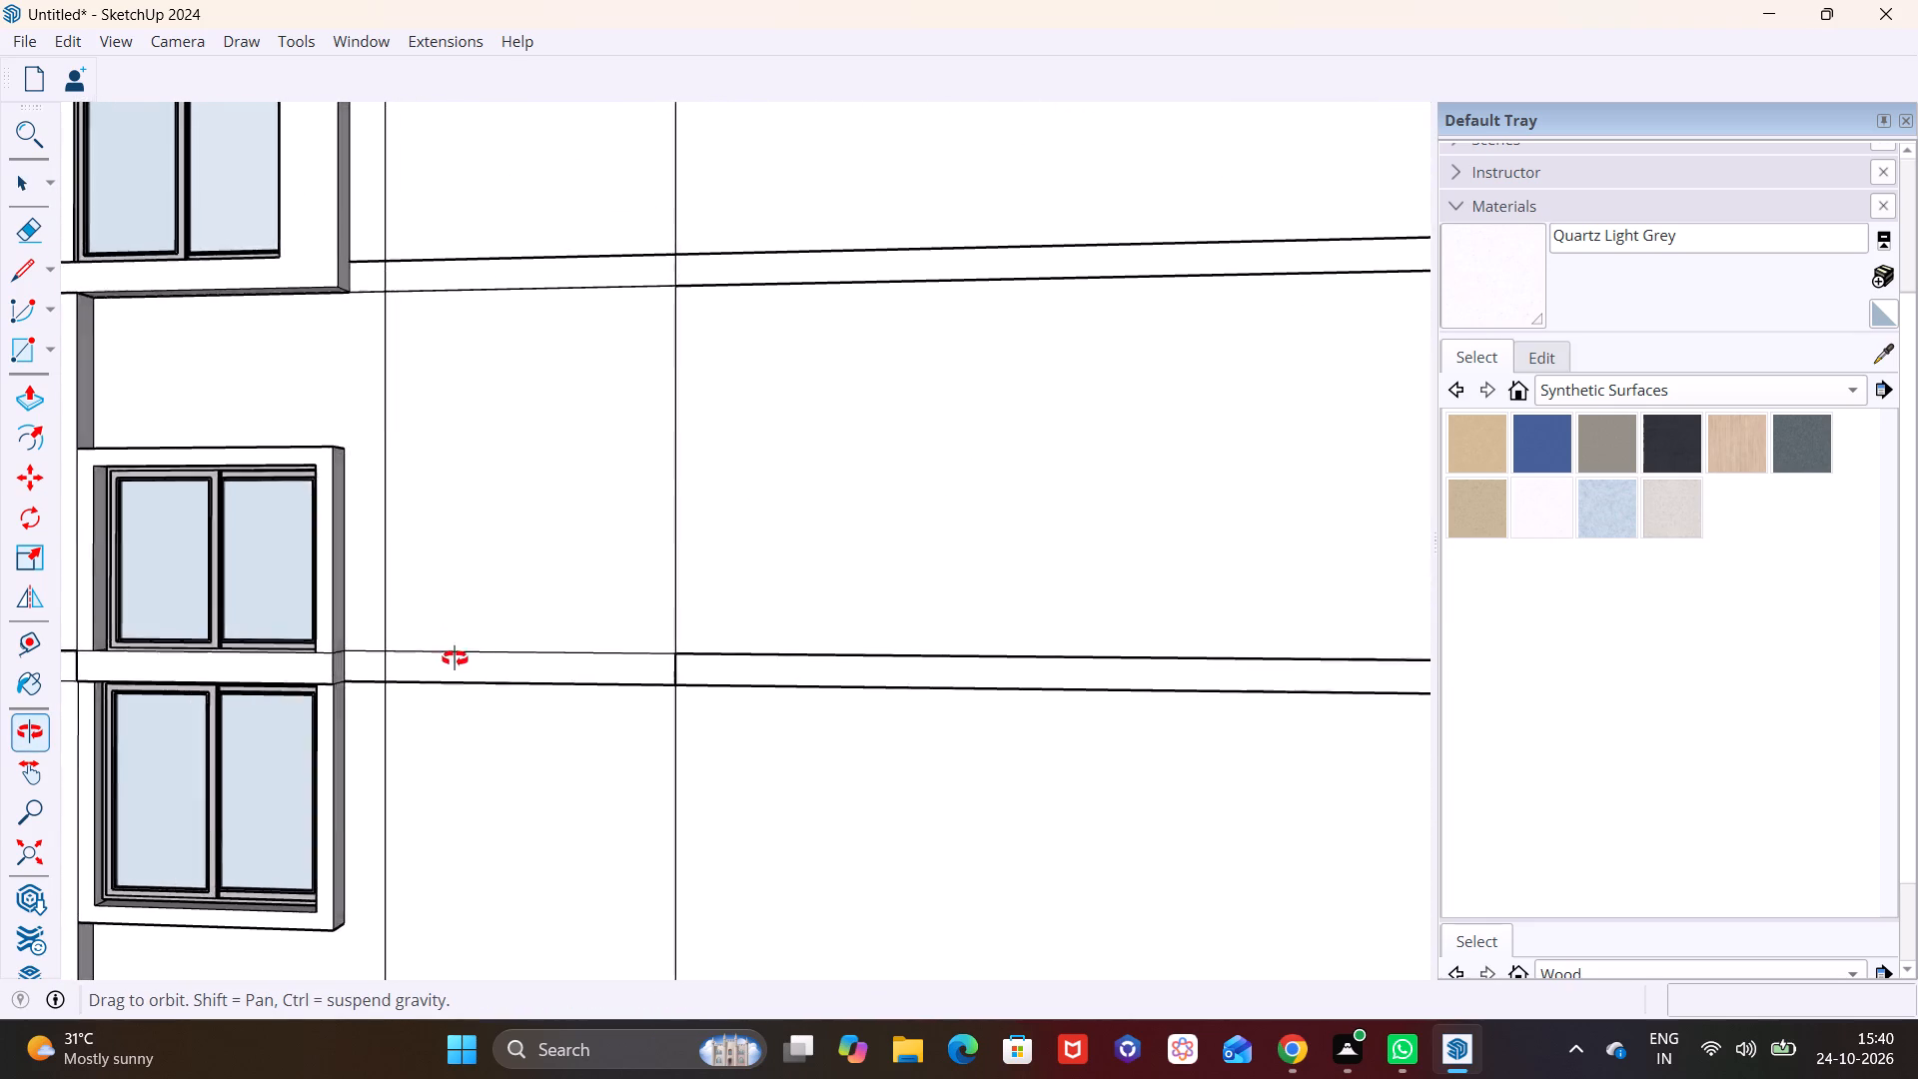
{"action": "middle_click_drag", "start_coordinate": [455, 658], "coordinate": [316, 693]}
{"action": "scroll", "coordinate": [382, 544], "scroll_direction": "up", "scroll_amount": 2}
{"action": "scroll", "coordinate": [463, 447], "scroll_direction": "down", "scroll_amount": 2}
{"action": "middle_click_drag", "start_coordinate": [481, 425], "coordinate": [496, 796], "text": "shift"}
{"action": "left_click", "coordinate": [514, 532]}
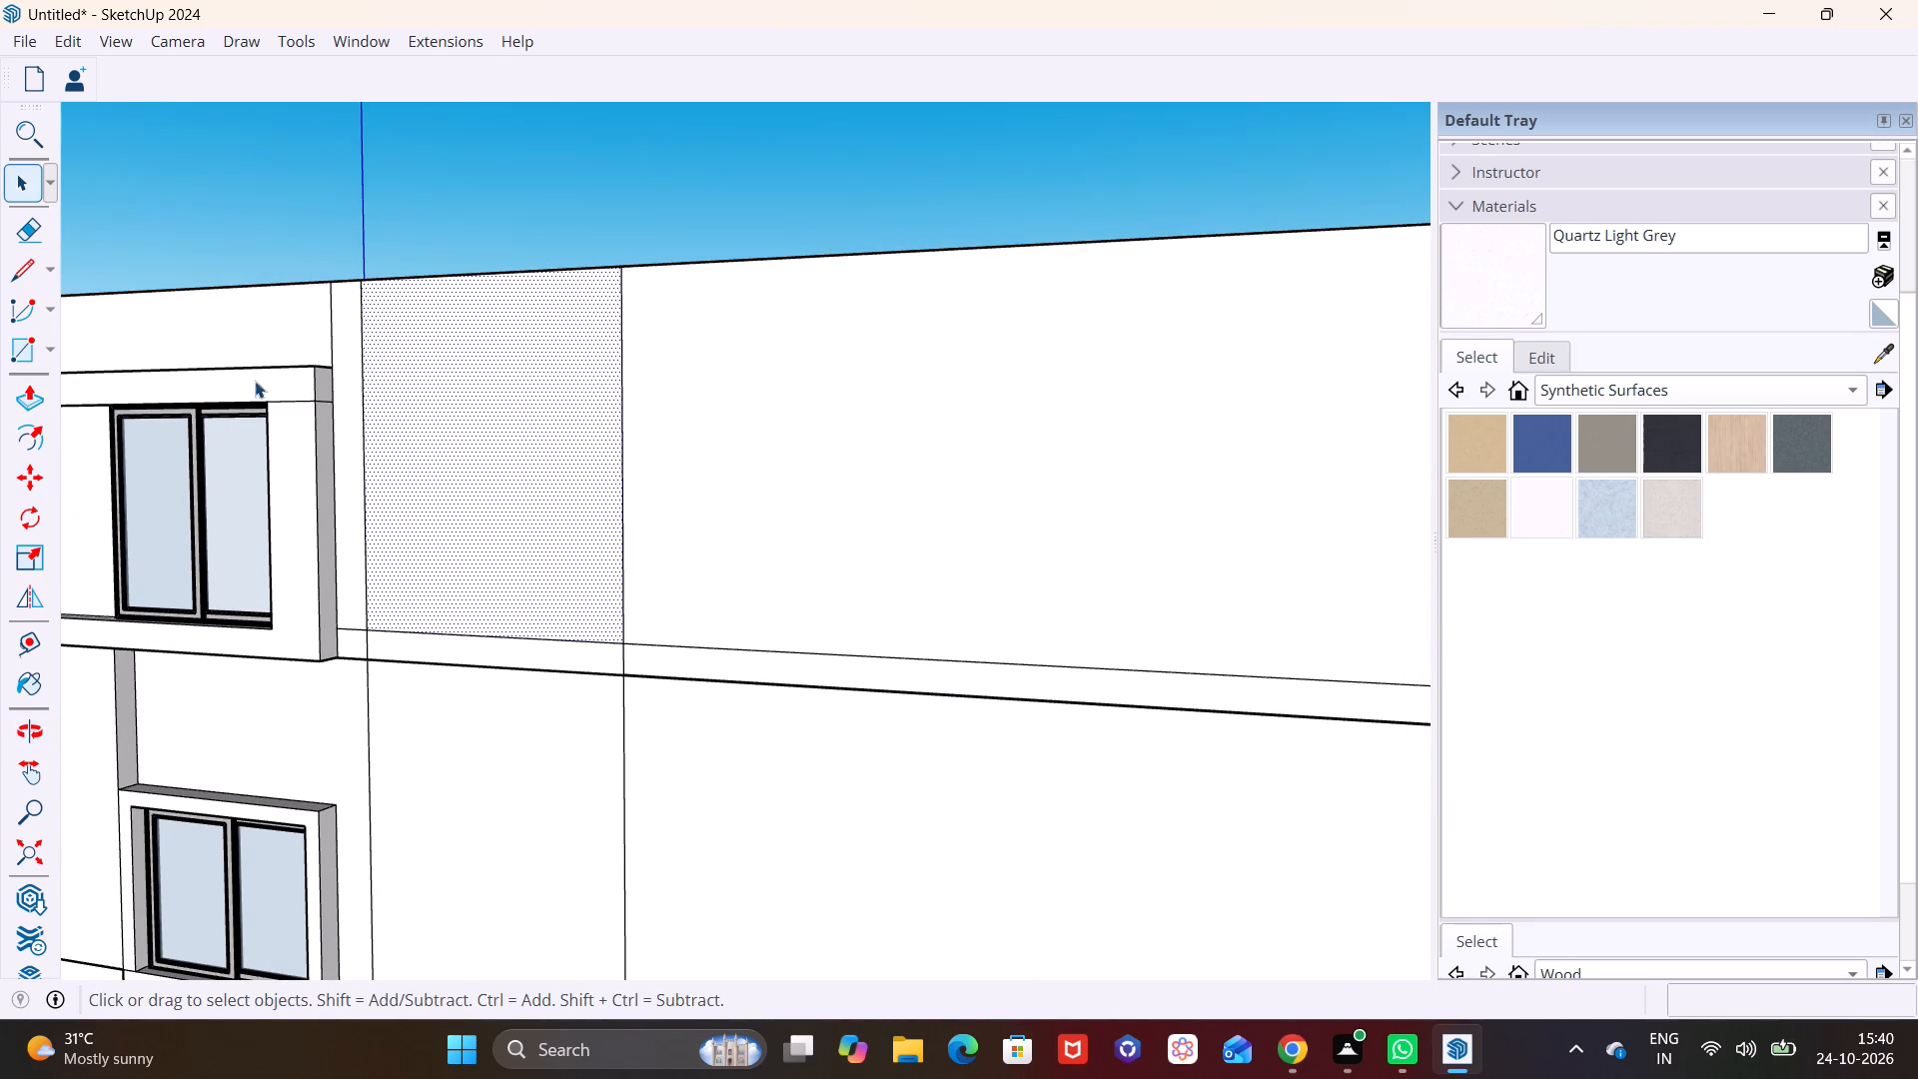
{"action": "middle_click_drag", "start_coordinate": [583, 428], "coordinate": [607, 614]}
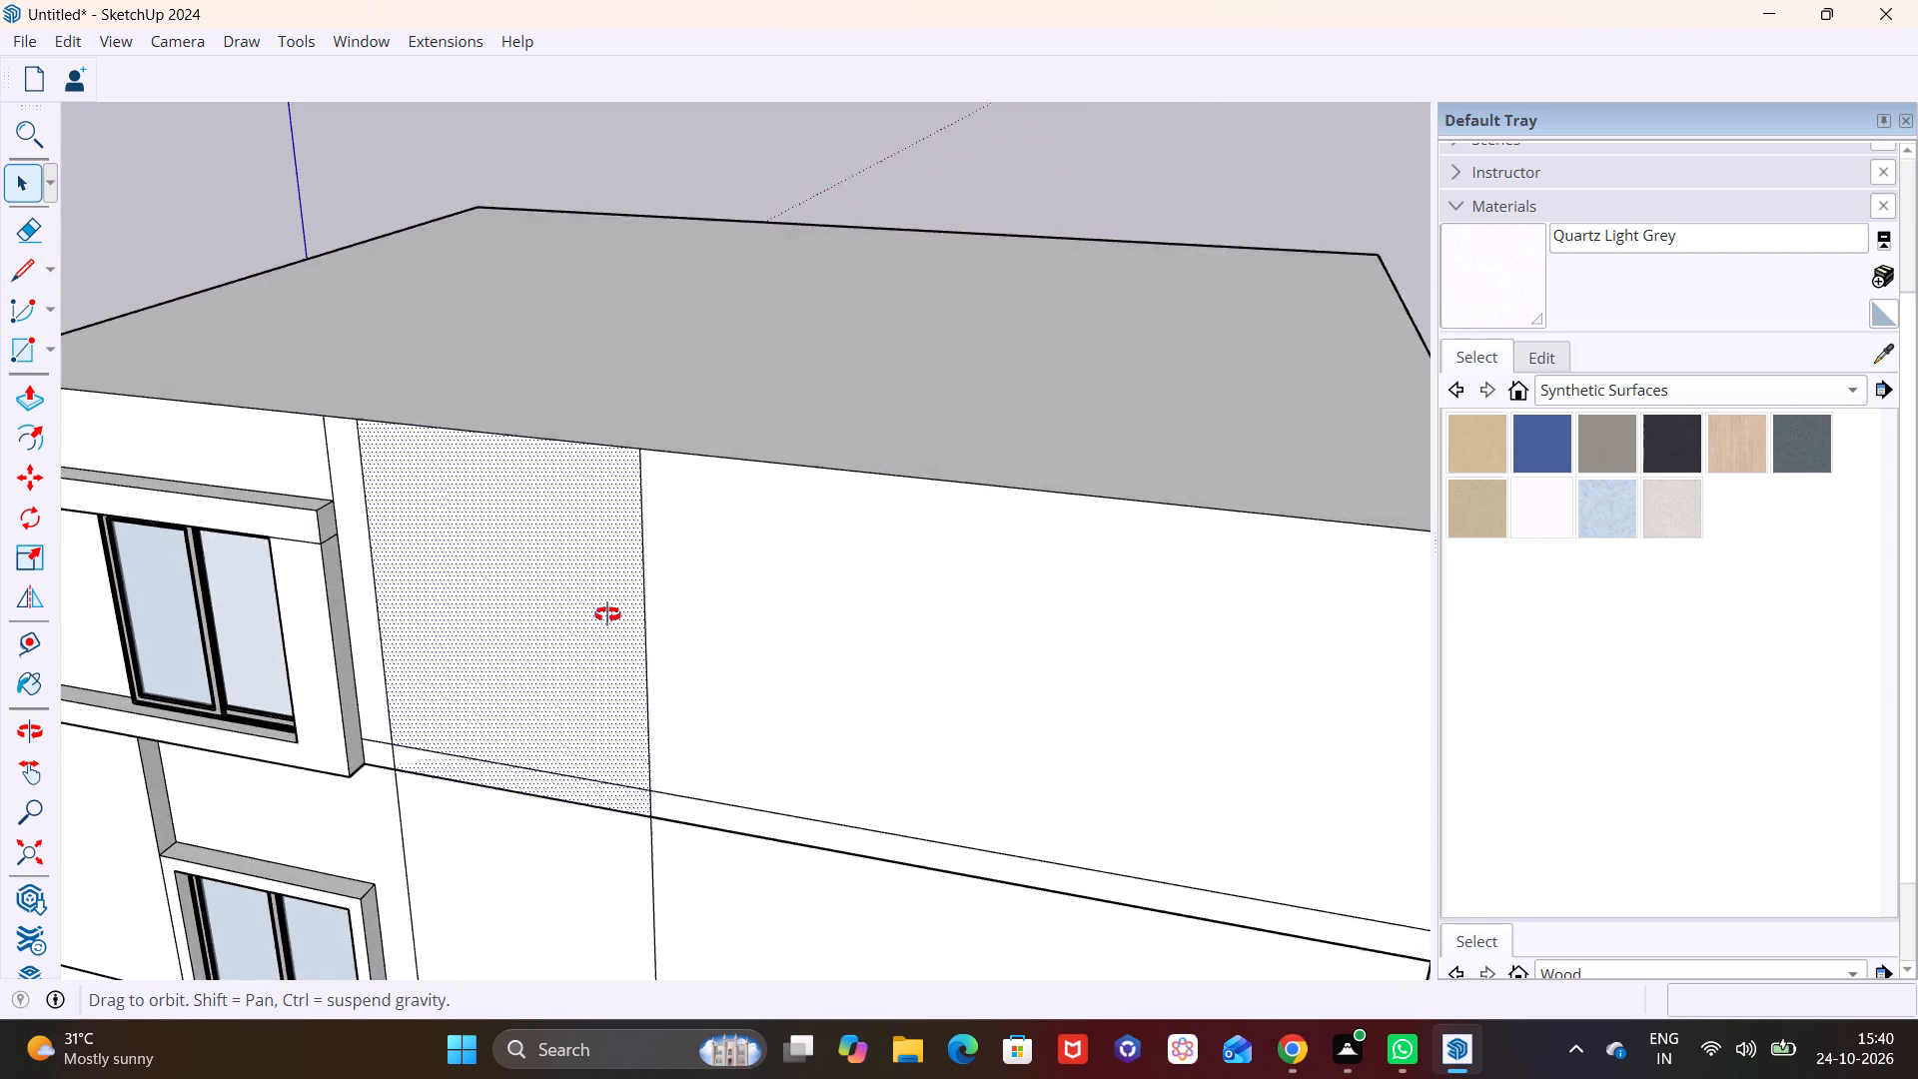
{"action": "middle_click_drag", "start_coordinate": [607, 614], "coordinate": [712, 444]}
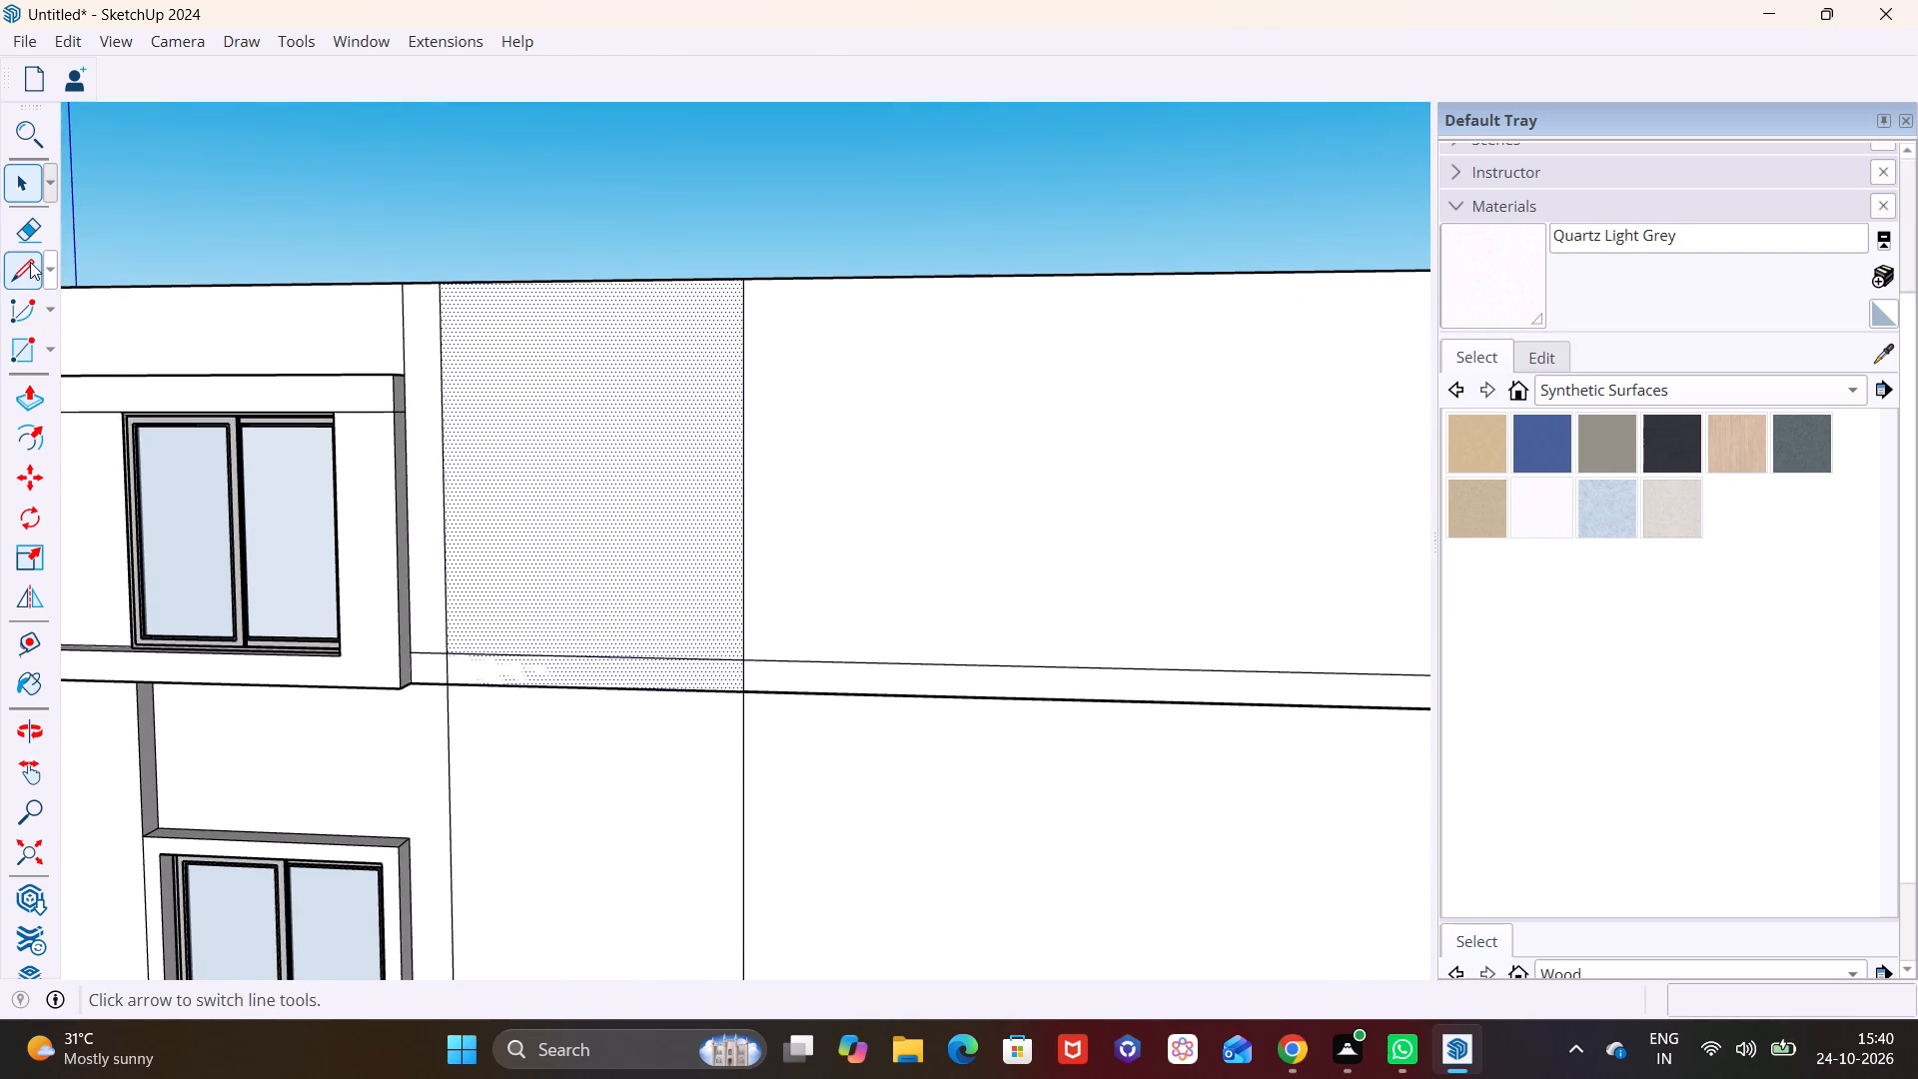
{"action": "left_click", "coordinate": [30, 262]}
{"action": "middle_click_drag", "start_coordinate": [470, 409], "coordinate": [434, 579]}
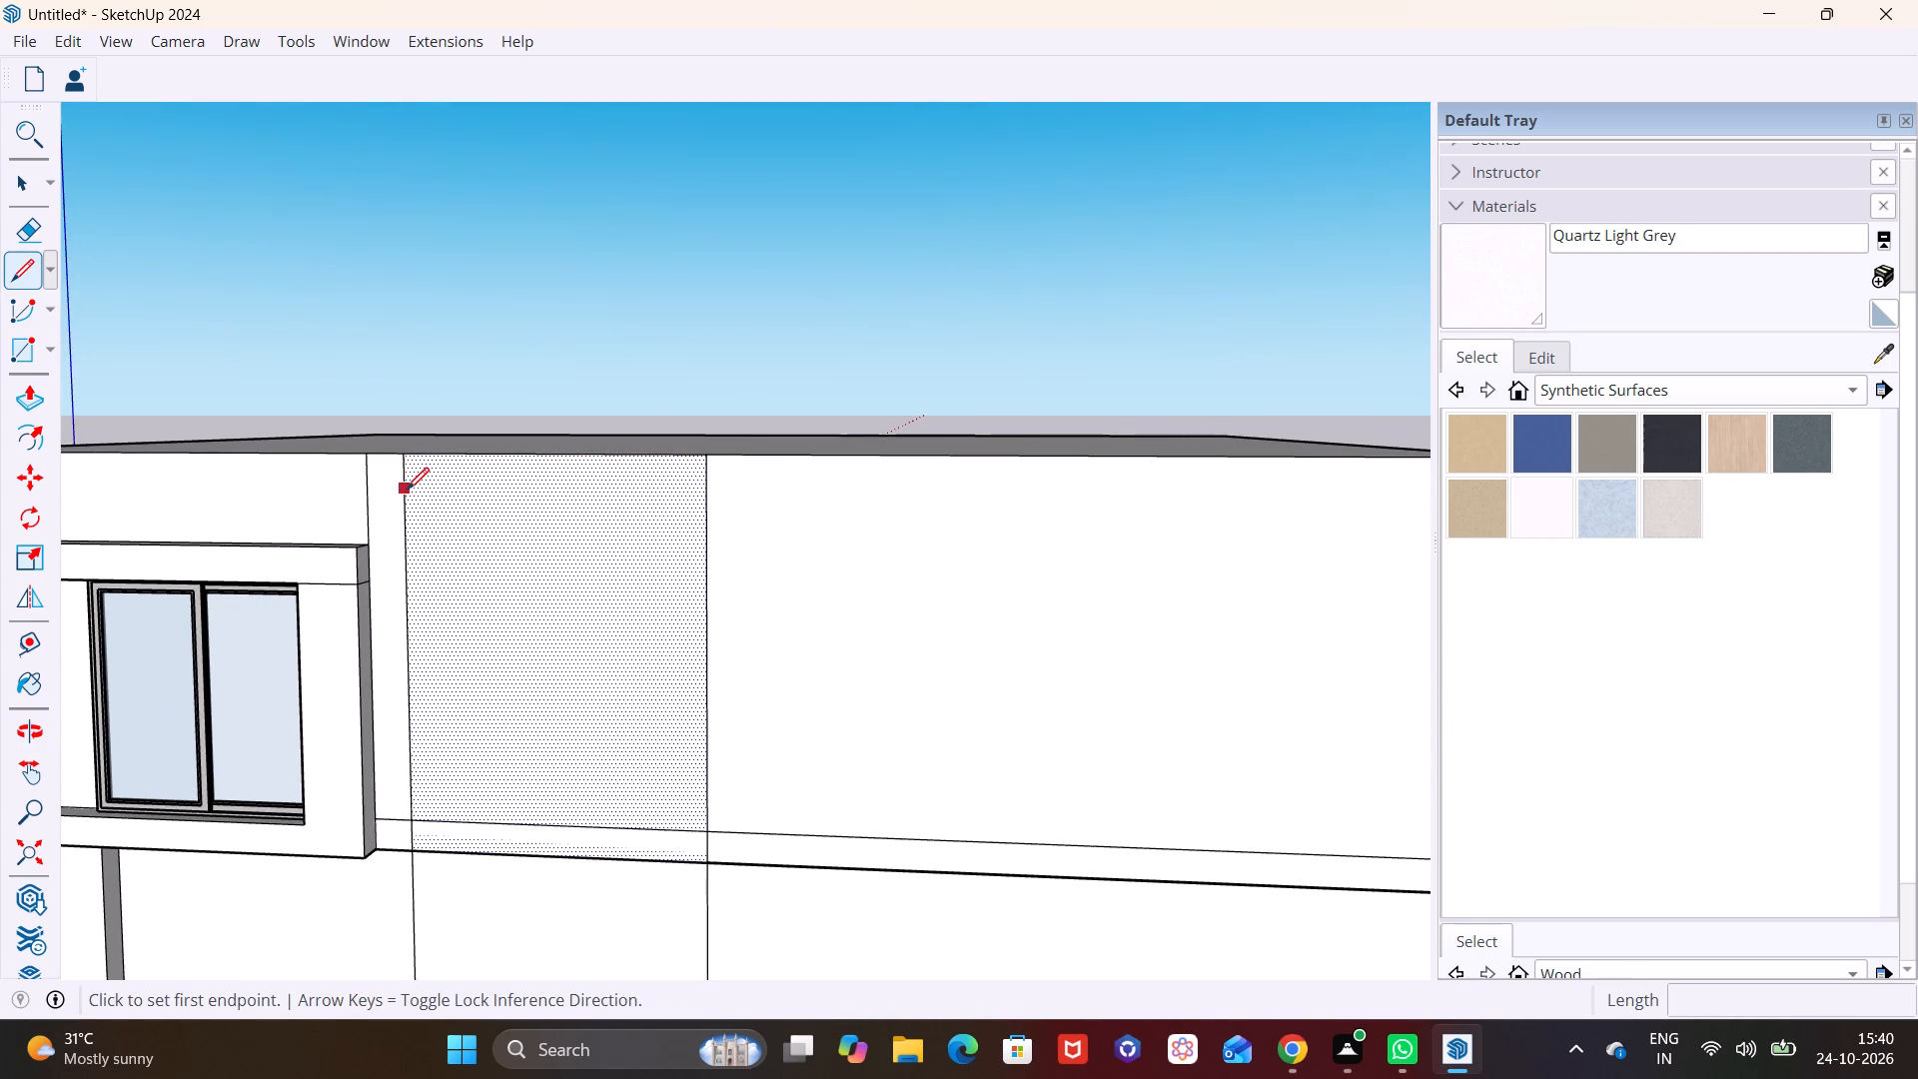
{"action": "left_click", "coordinate": [410, 487]}
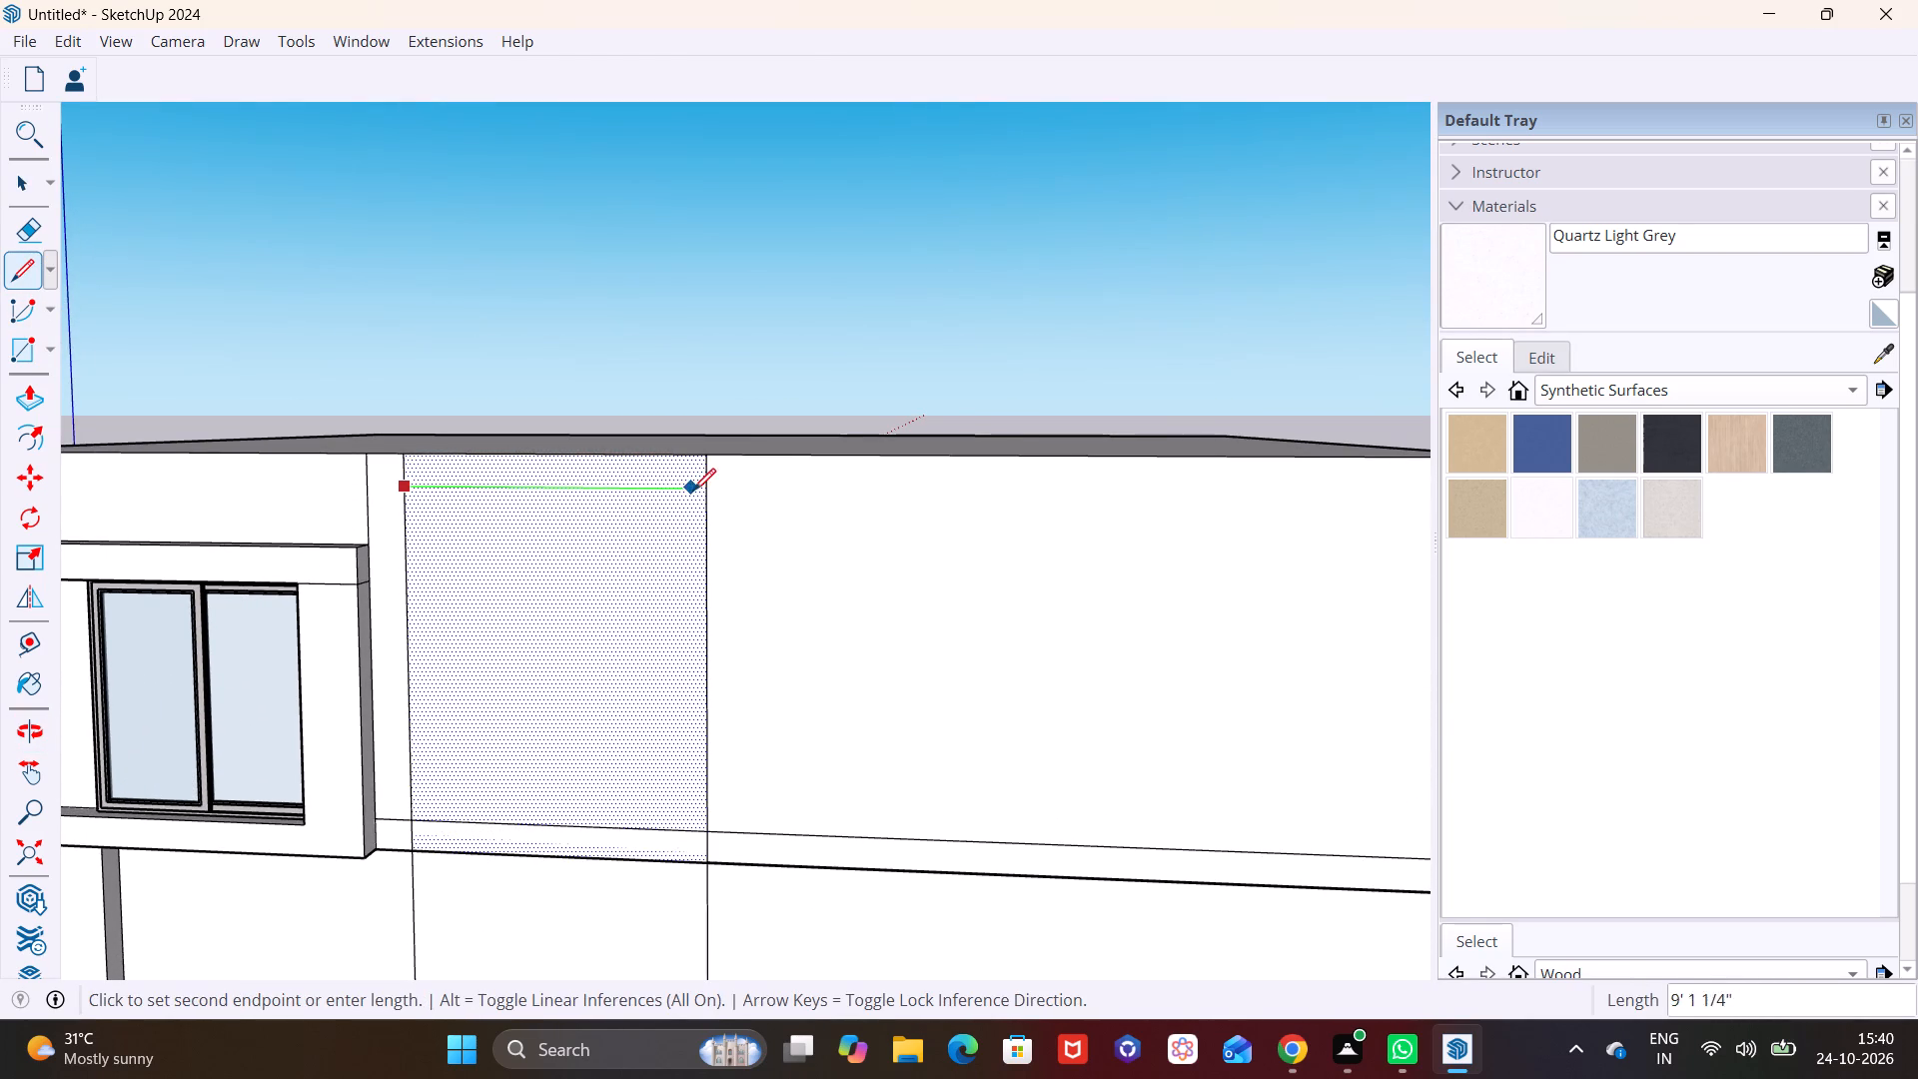
{"action": "left_click", "coordinate": [704, 491]}
{"action": "key", "text": "space"}
Push the top-storey panel below that line inward about 4' 2 7/8" to form a recess above the band.
{"action": "left_click", "coordinate": [591, 551]}
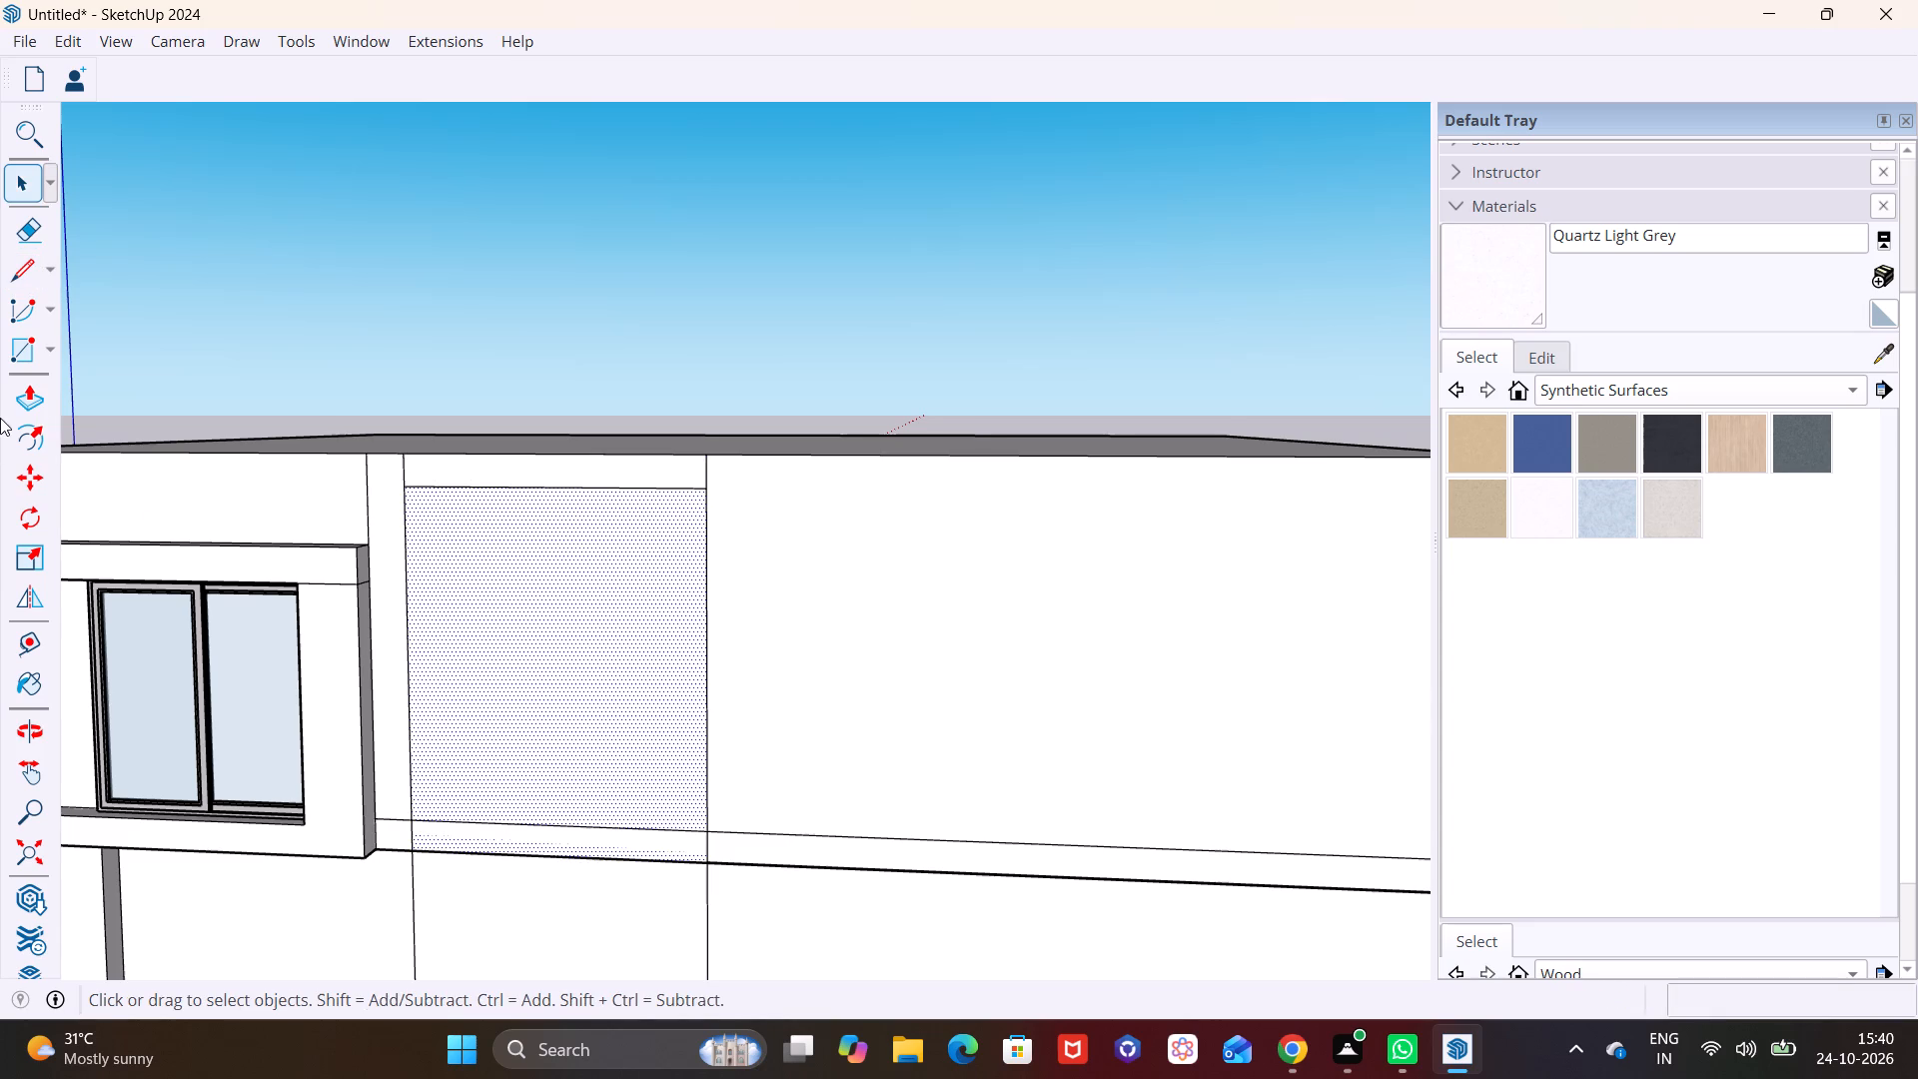
{"action": "left_click", "coordinate": [25, 405]}
{"action": "left_click", "coordinate": [496, 638]}
{"action": "left_click", "coordinate": [535, 621]}
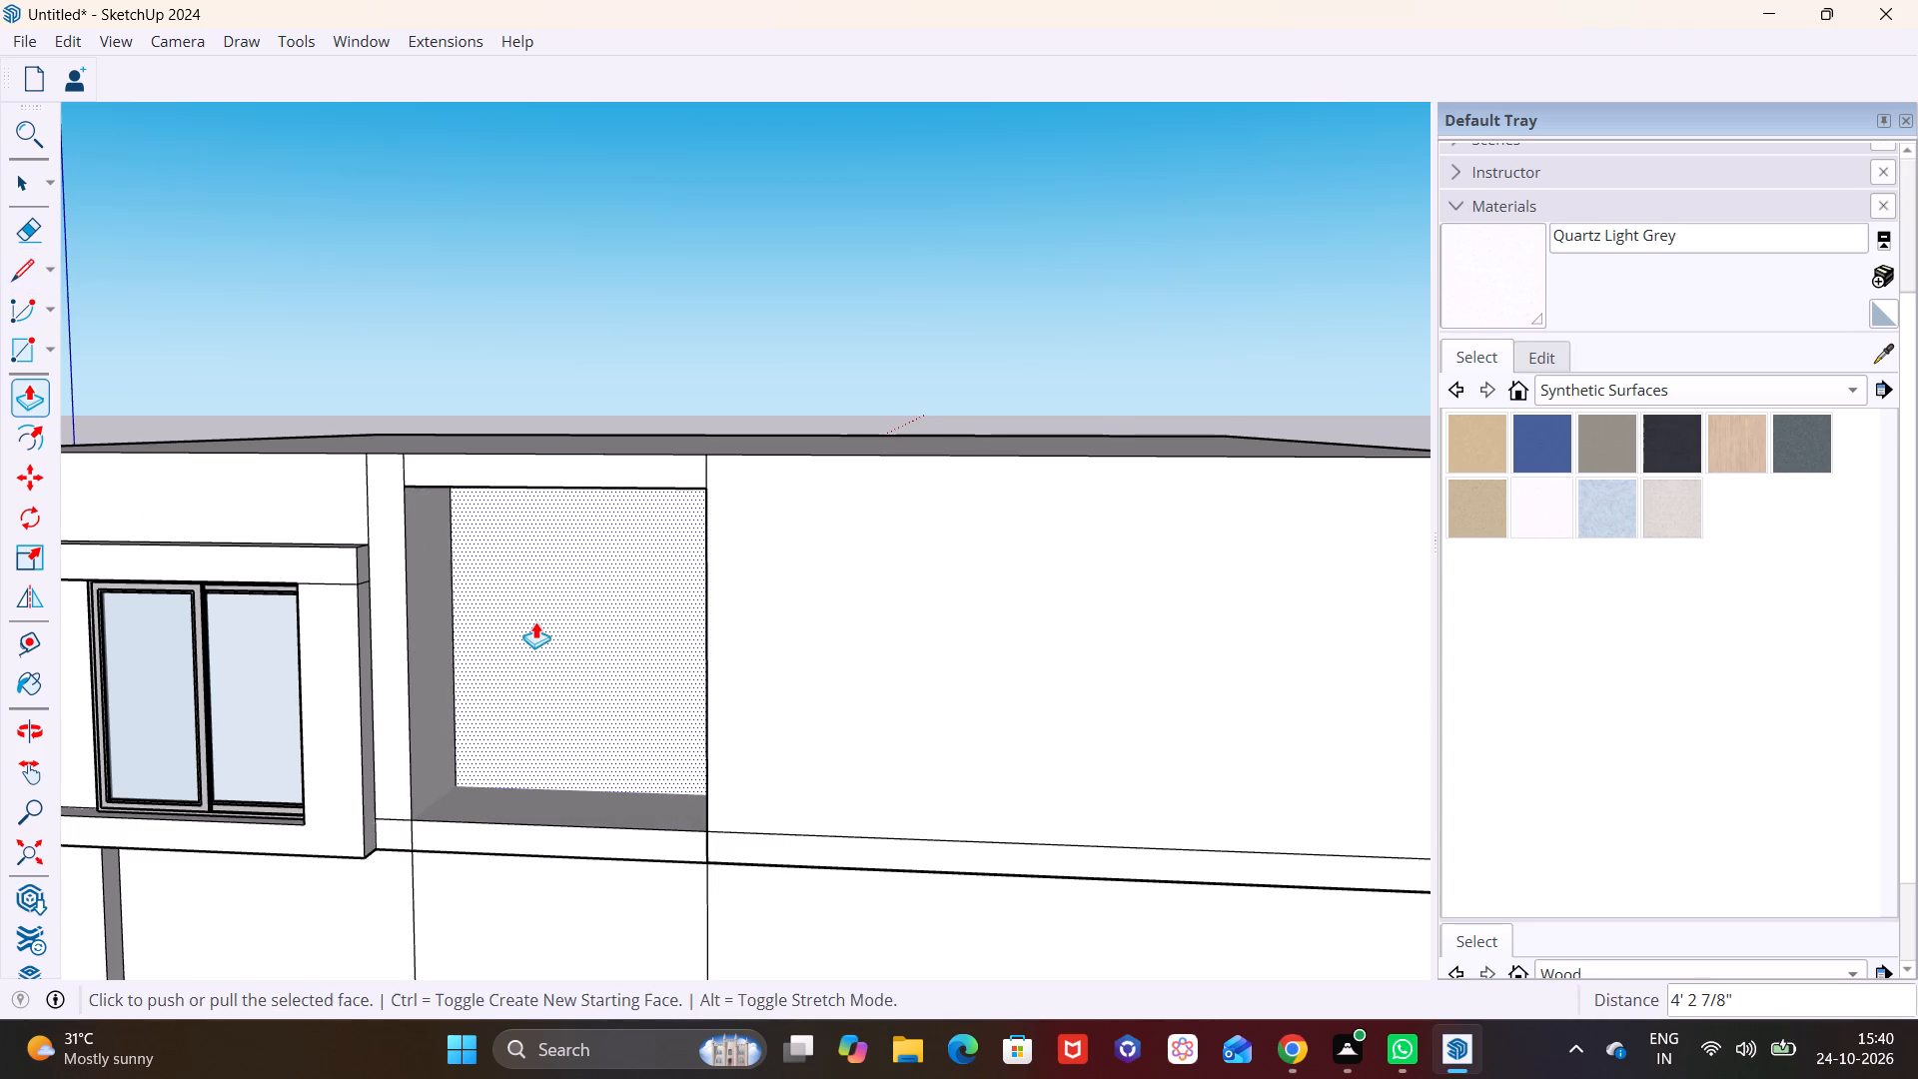
Push the panel directly below, between the upper and middle bands, inward by the same distance as the top-storey recess.
{"action": "scroll", "coordinate": [591, 715], "scroll_direction": "down", "scroll_amount": 3}
{"action": "middle_click_drag", "start_coordinate": [623, 753], "coordinate": [612, 468], "text": "shift"}
{"action": "key", "text": "space"}
{"action": "left_click", "coordinate": [552, 612]}
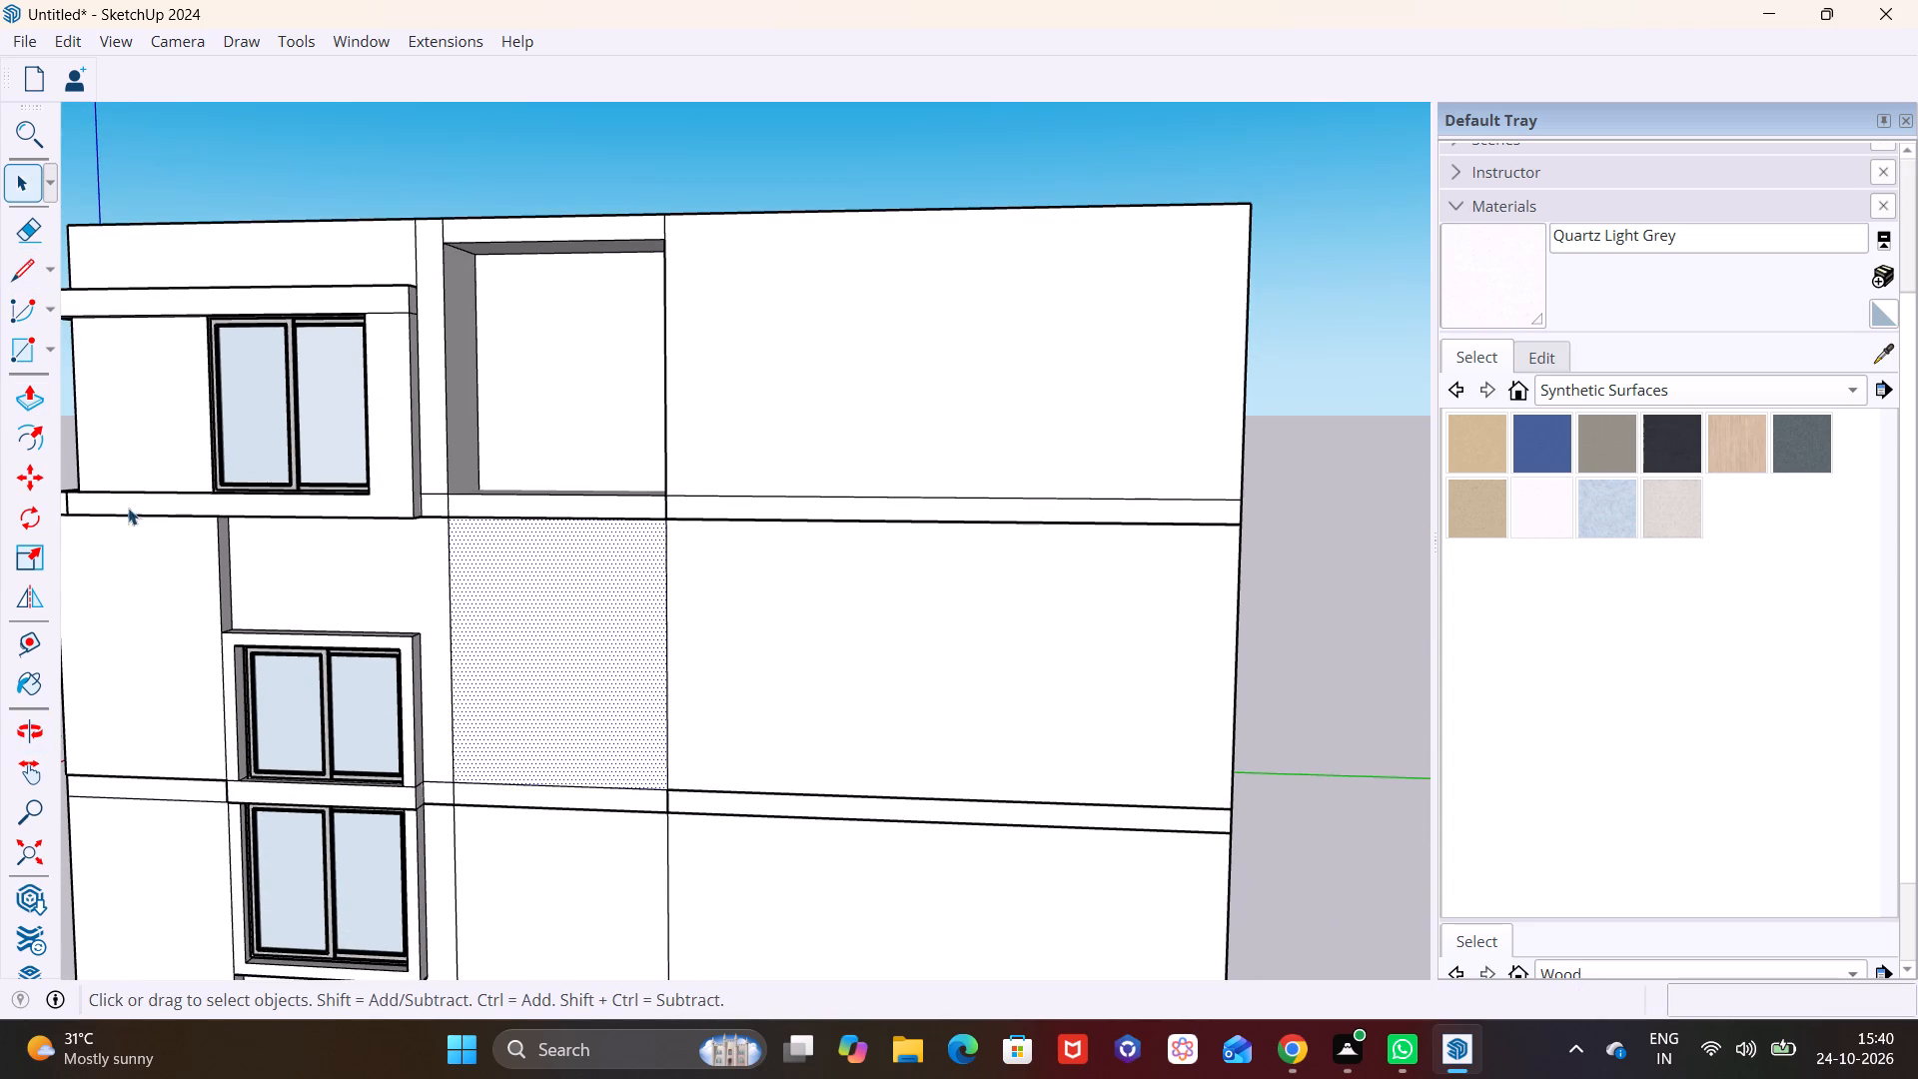
{"action": "left_click", "coordinate": [25, 401]}
{"action": "double_click", "coordinate": [512, 617]}
{"action": "scroll", "coordinate": [529, 651], "scroll_direction": "down", "scroll_amount": 1}
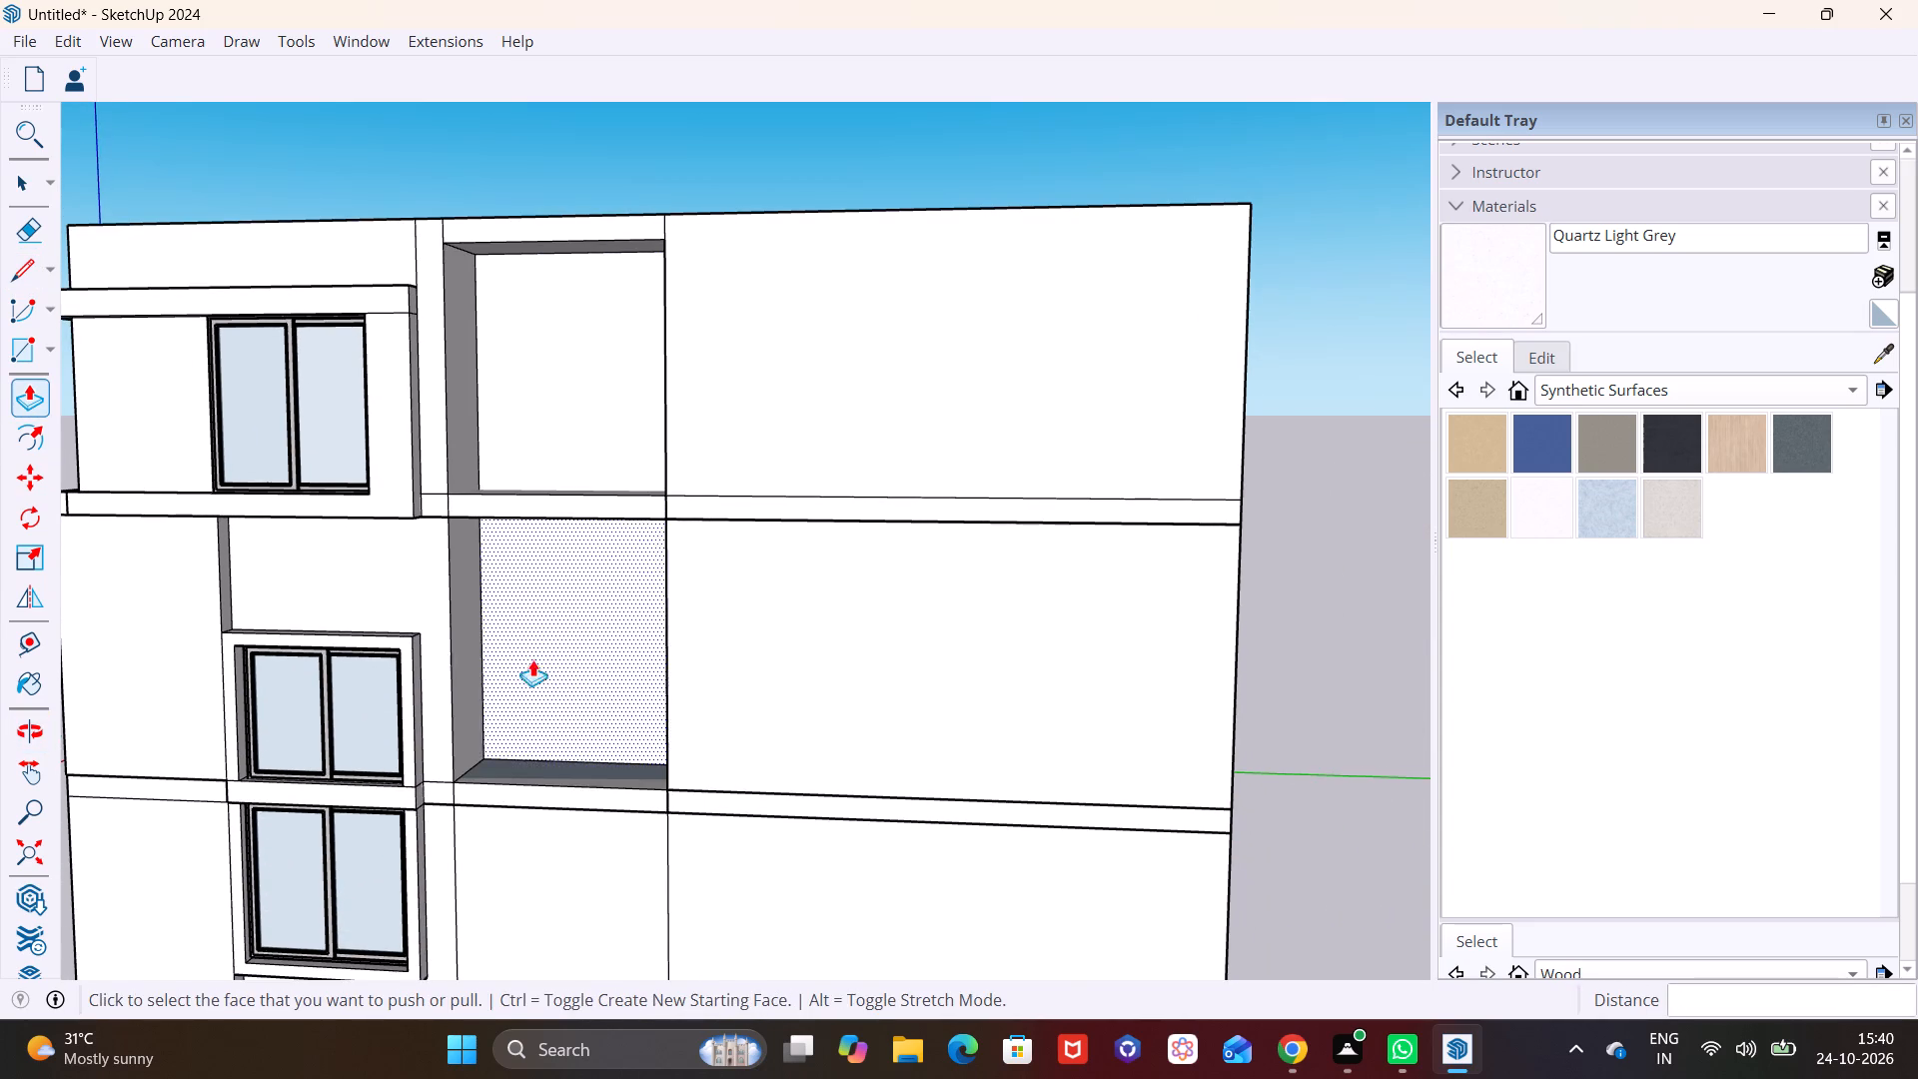
Push the panel between the middle and lower bands inward by the same distance as the recesses above it.
{"action": "scroll", "coordinate": [532, 659], "scroll_direction": "down", "scroll_amount": 1}
{"action": "middle_click_drag", "start_coordinate": [561, 708], "coordinate": [558, 413], "text": "shift"}
{"action": "key", "text": "space"}
{"action": "left_click", "coordinate": [564, 583]}
{"action": "left_click", "coordinate": [28, 402]}
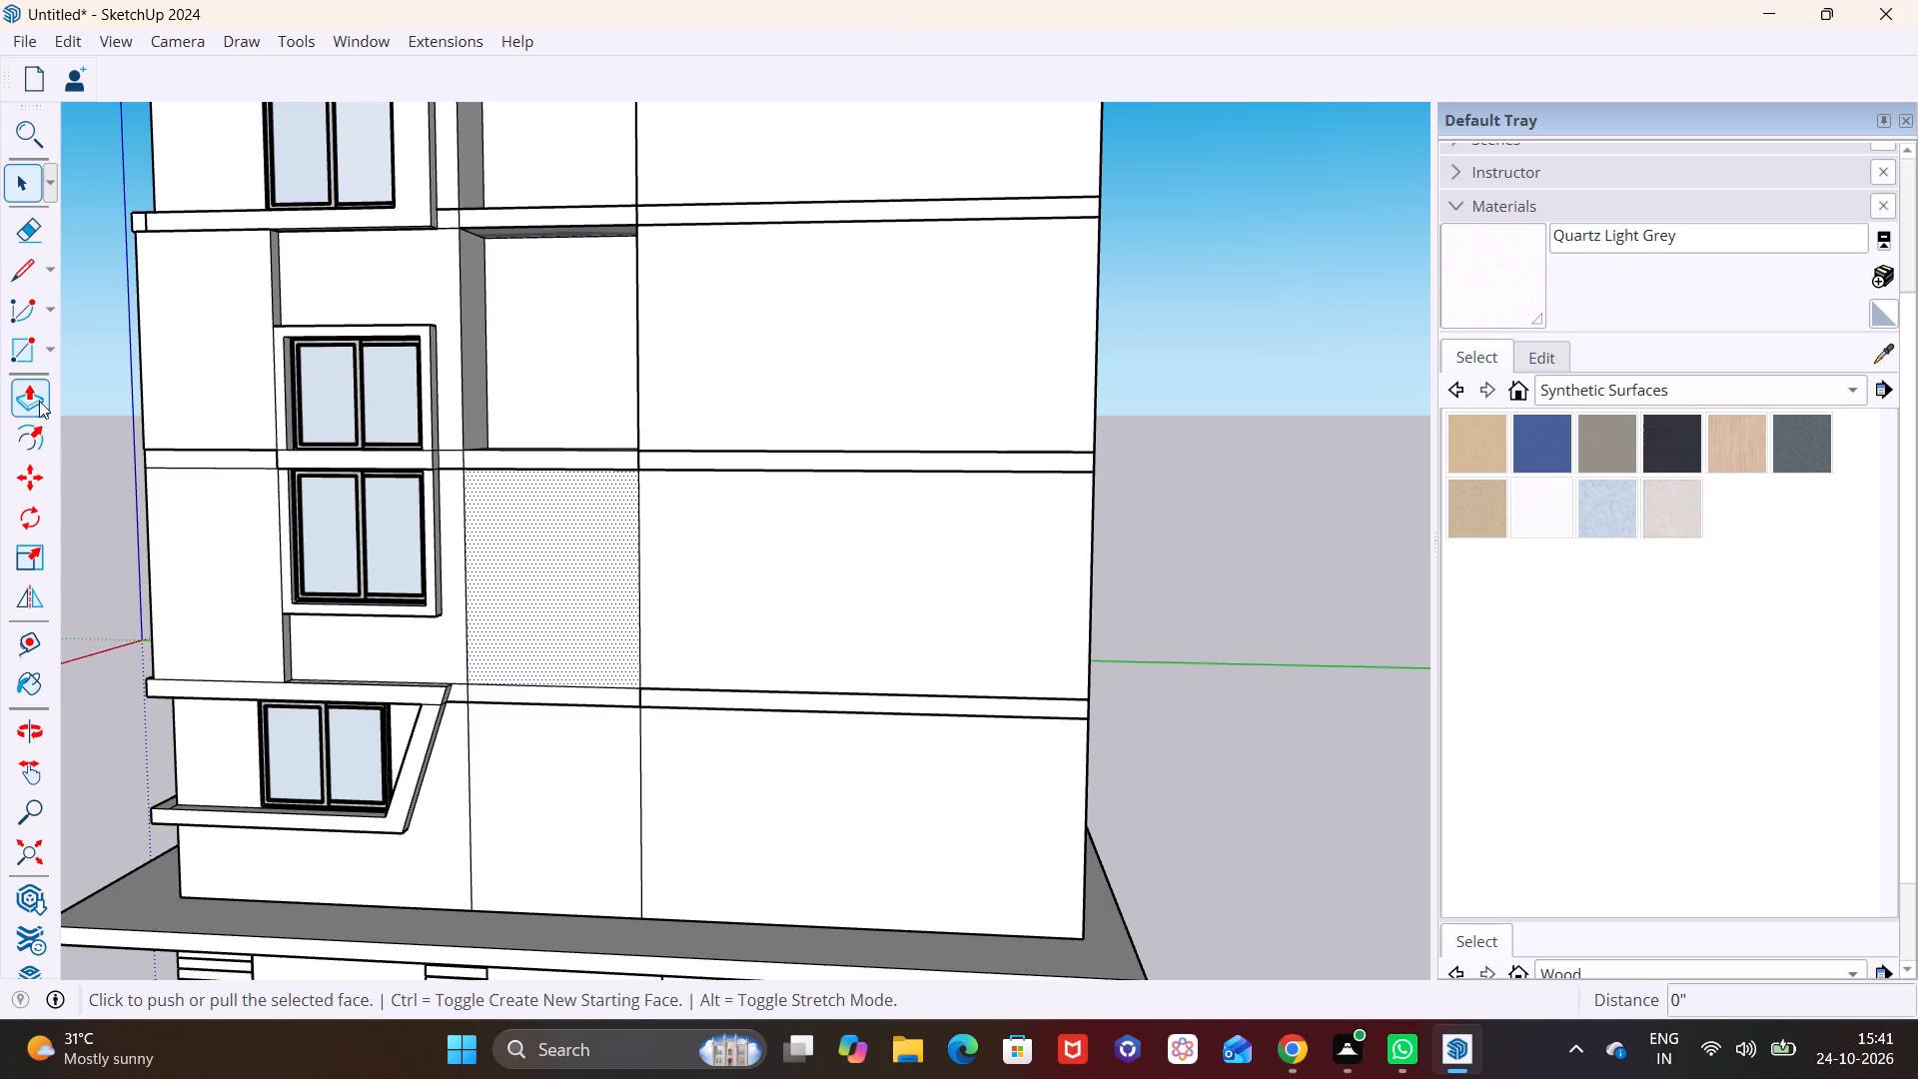
{"action": "double_click", "coordinate": [550, 575]}
Push the lowest panel, between the lower band and the base slab, inward by the same recess distance.
{"action": "middle_click_drag", "start_coordinate": [560, 590], "coordinate": [482, 490]}
{"action": "key", "text": "space"}
{"action": "left_click", "coordinate": [479, 651]}
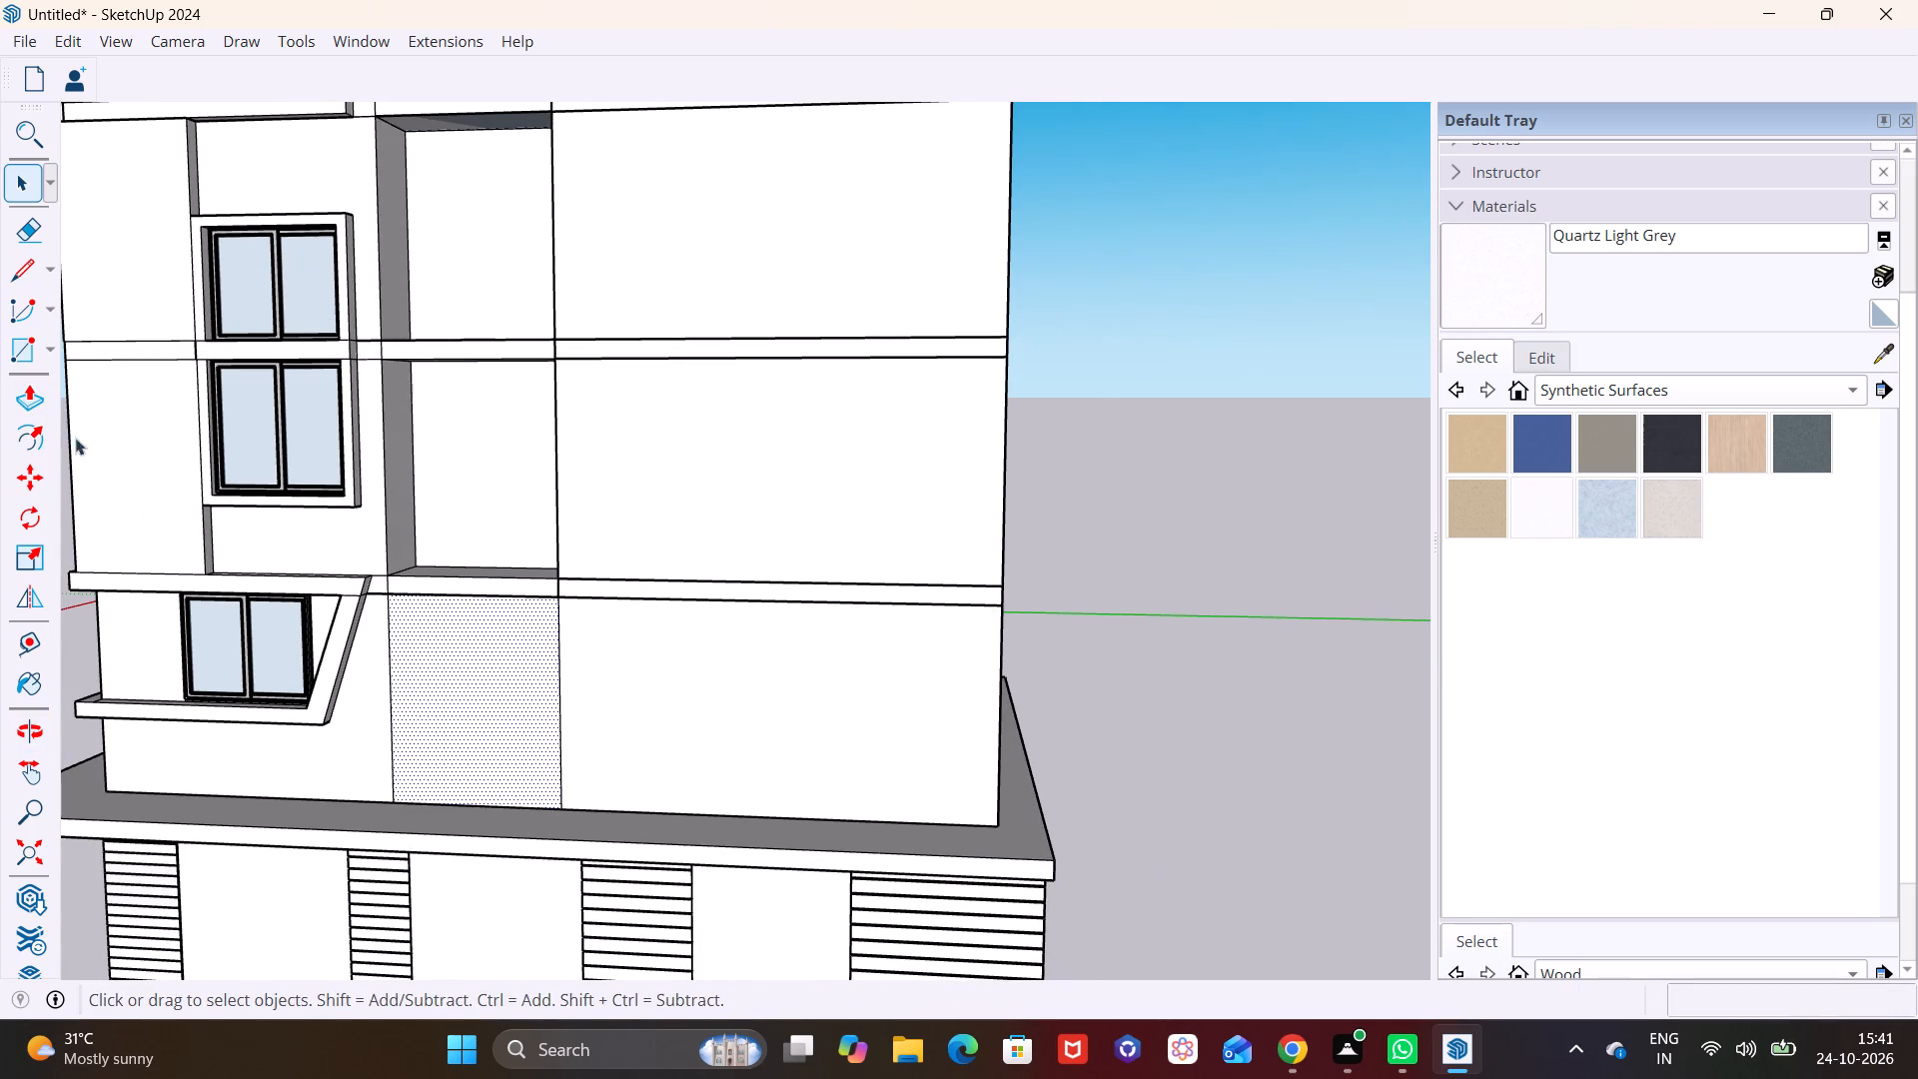
{"action": "left_click", "coordinate": [42, 392]}
{"action": "double_click", "coordinate": [496, 645]}
Examine the column of recessed bays from several angles, from the roof down to the base slab.
{"action": "scroll", "coordinate": [495, 643], "scroll_direction": "down", "scroll_amount": 2}
{"action": "middle_click_drag", "start_coordinate": [493, 650], "coordinate": [606, 461]}
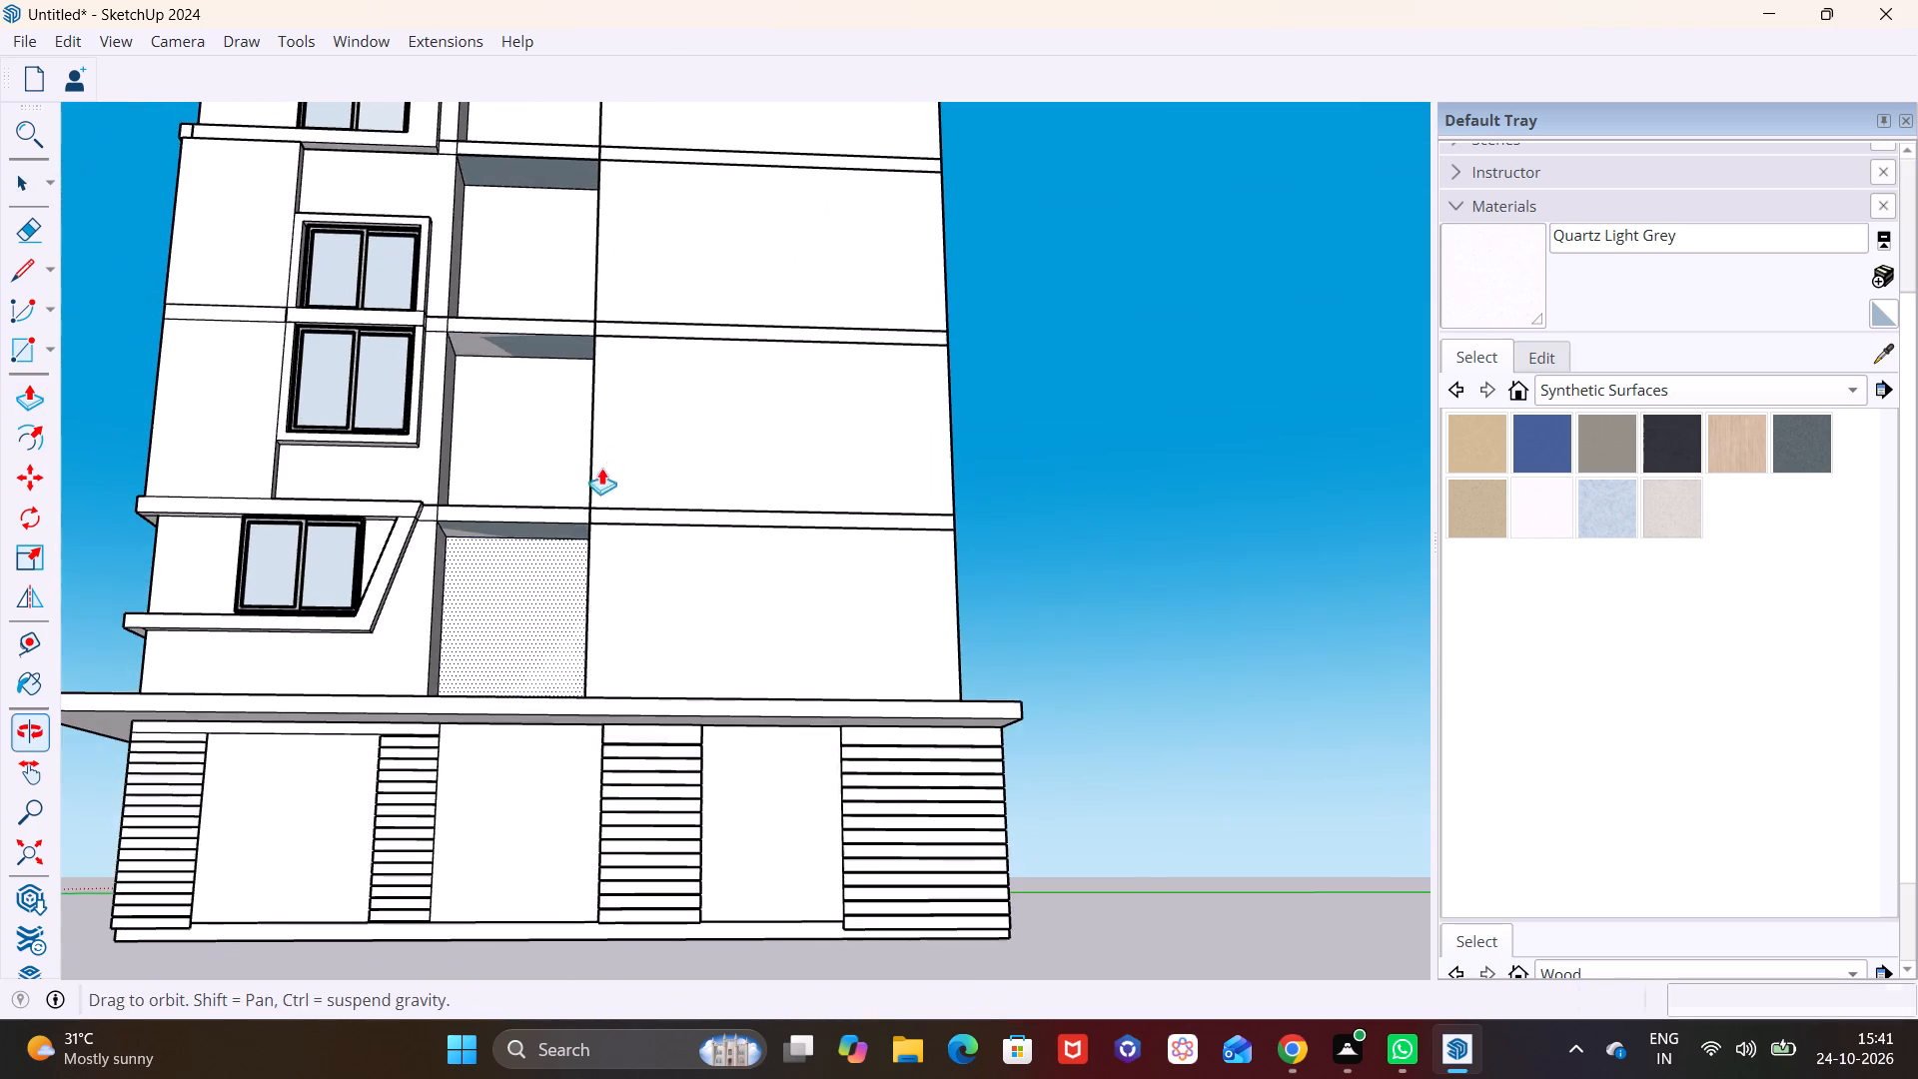
{"action": "middle_click_drag", "start_coordinate": [551, 479], "coordinate": [549, 710], "text": "shift"}
{"action": "middle_click_drag", "start_coordinate": [512, 708], "coordinate": [579, 737]}
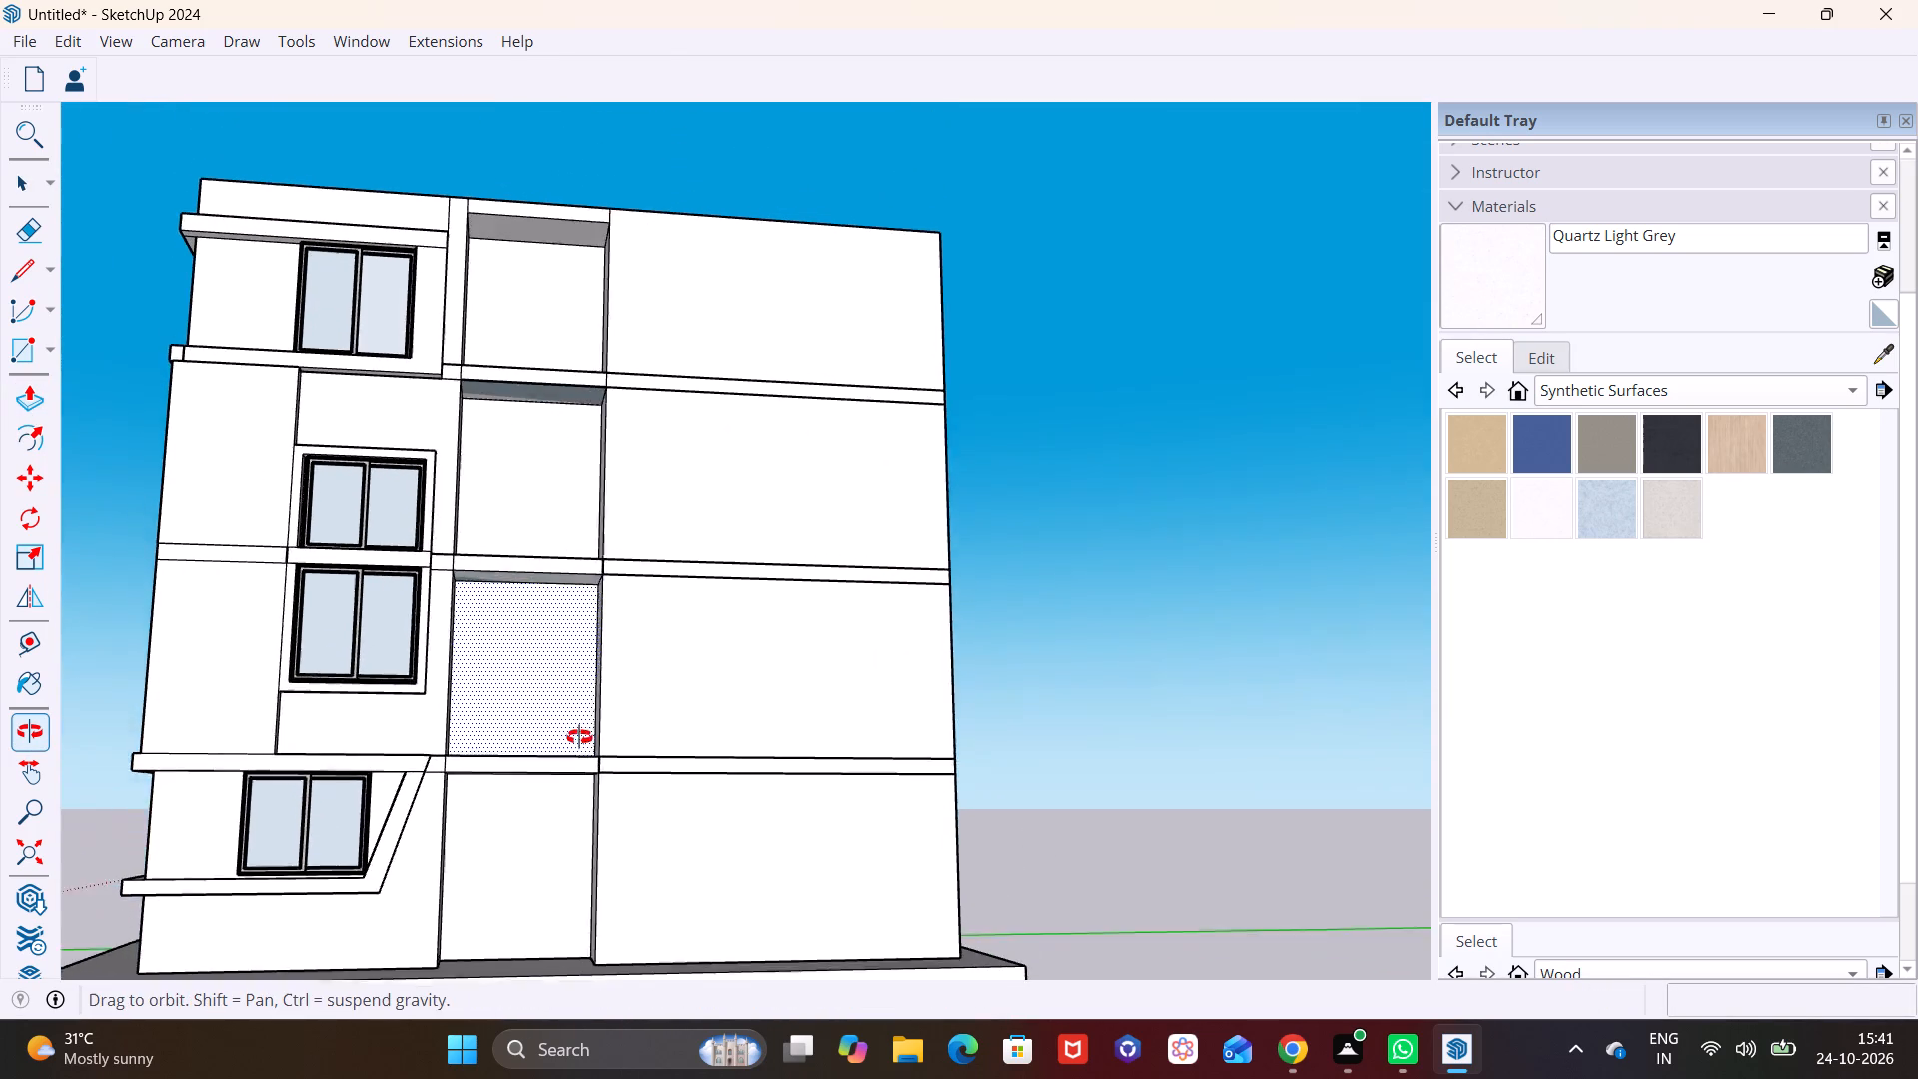
{"action": "middle_click_drag", "start_coordinate": [579, 737], "coordinate": [724, 790]}
{"action": "scroll", "coordinate": [566, 749], "scroll_direction": "down", "scroll_amount": 1}
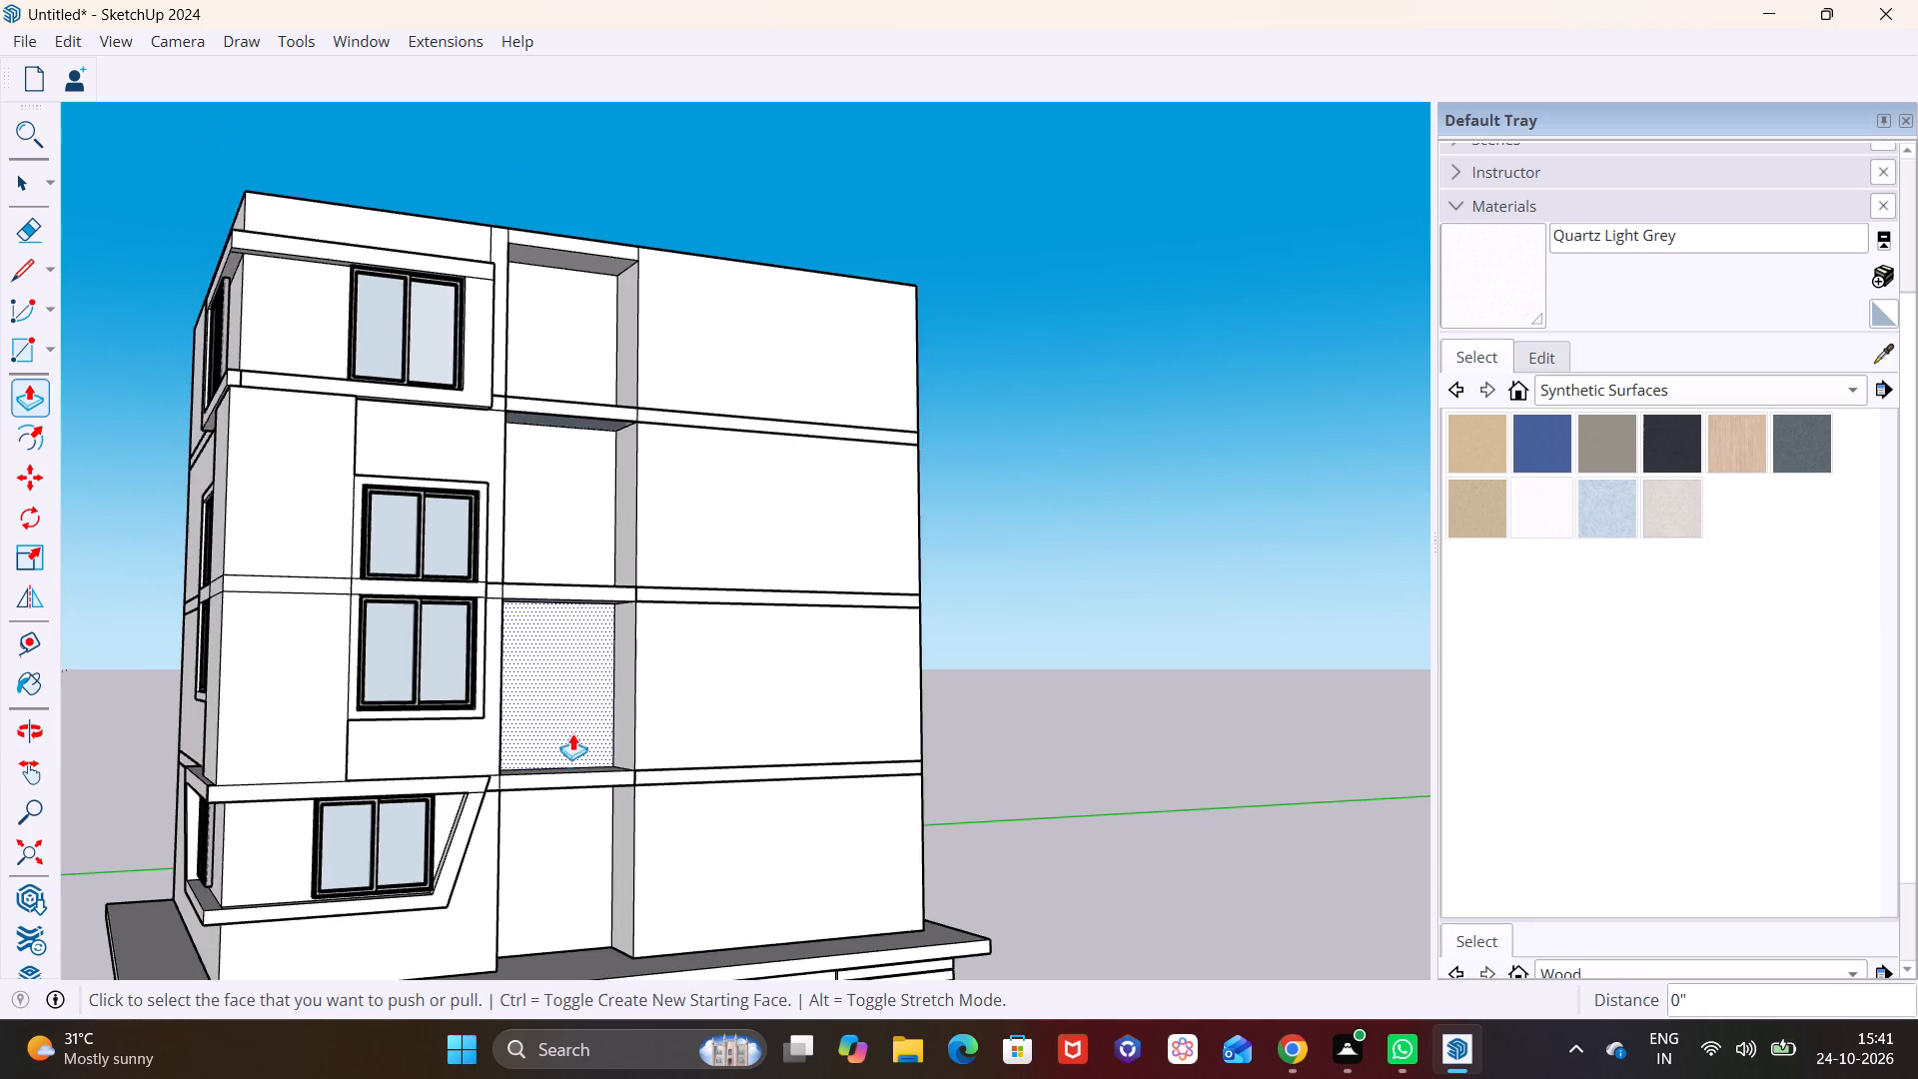
{"action": "middle_click_drag", "start_coordinate": [576, 724], "coordinate": [549, 921], "text": "shift"}
{"action": "middle_click_drag", "start_coordinate": [526, 736], "coordinate": [378, 738]}
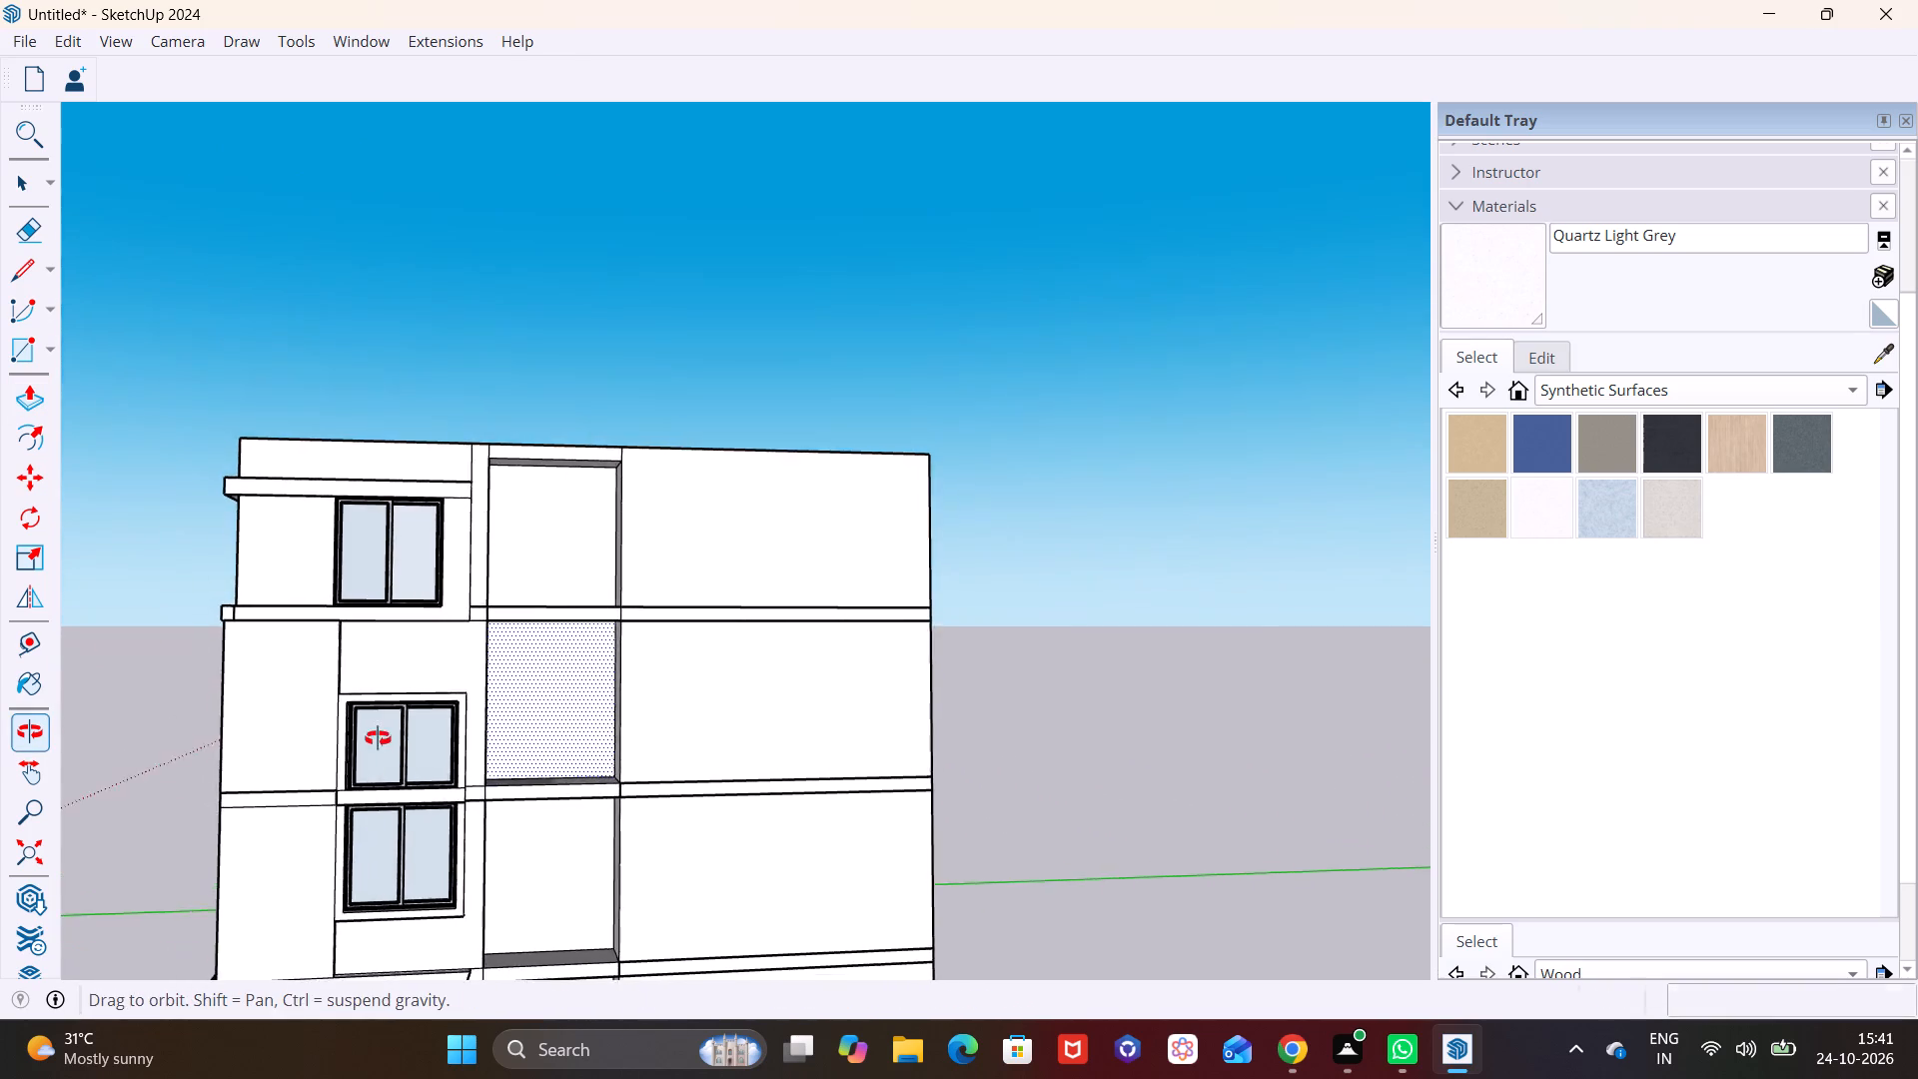
{"action": "middle_click_drag", "start_coordinate": [378, 738], "coordinate": [378, 732]}
{"action": "scroll", "coordinate": [462, 608], "scroll_direction": "up", "scroll_amount": 5}
{"action": "middle_click_drag", "start_coordinate": [520, 583], "coordinate": [504, 662]}
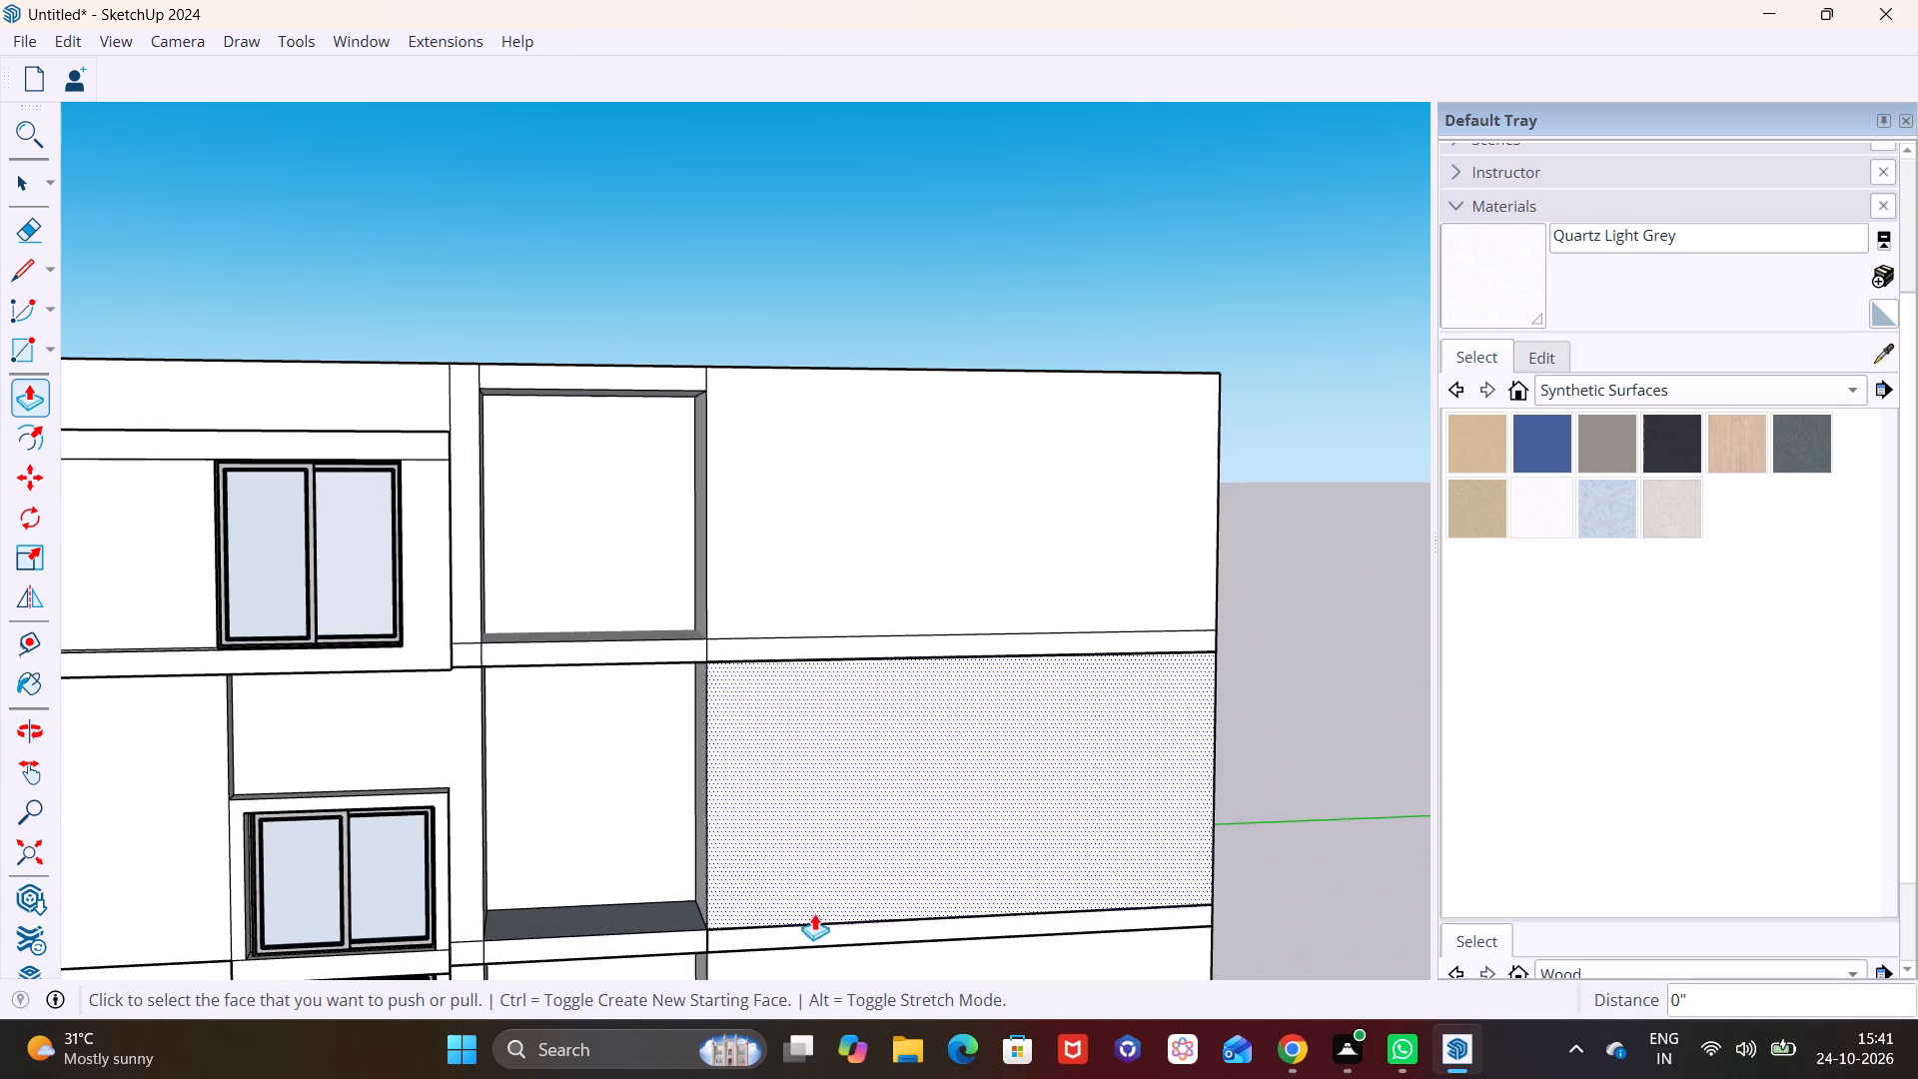
{"action": "middle_click_drag", "start_coordinate": [959, 794], "coordinate": [1017, 776]}
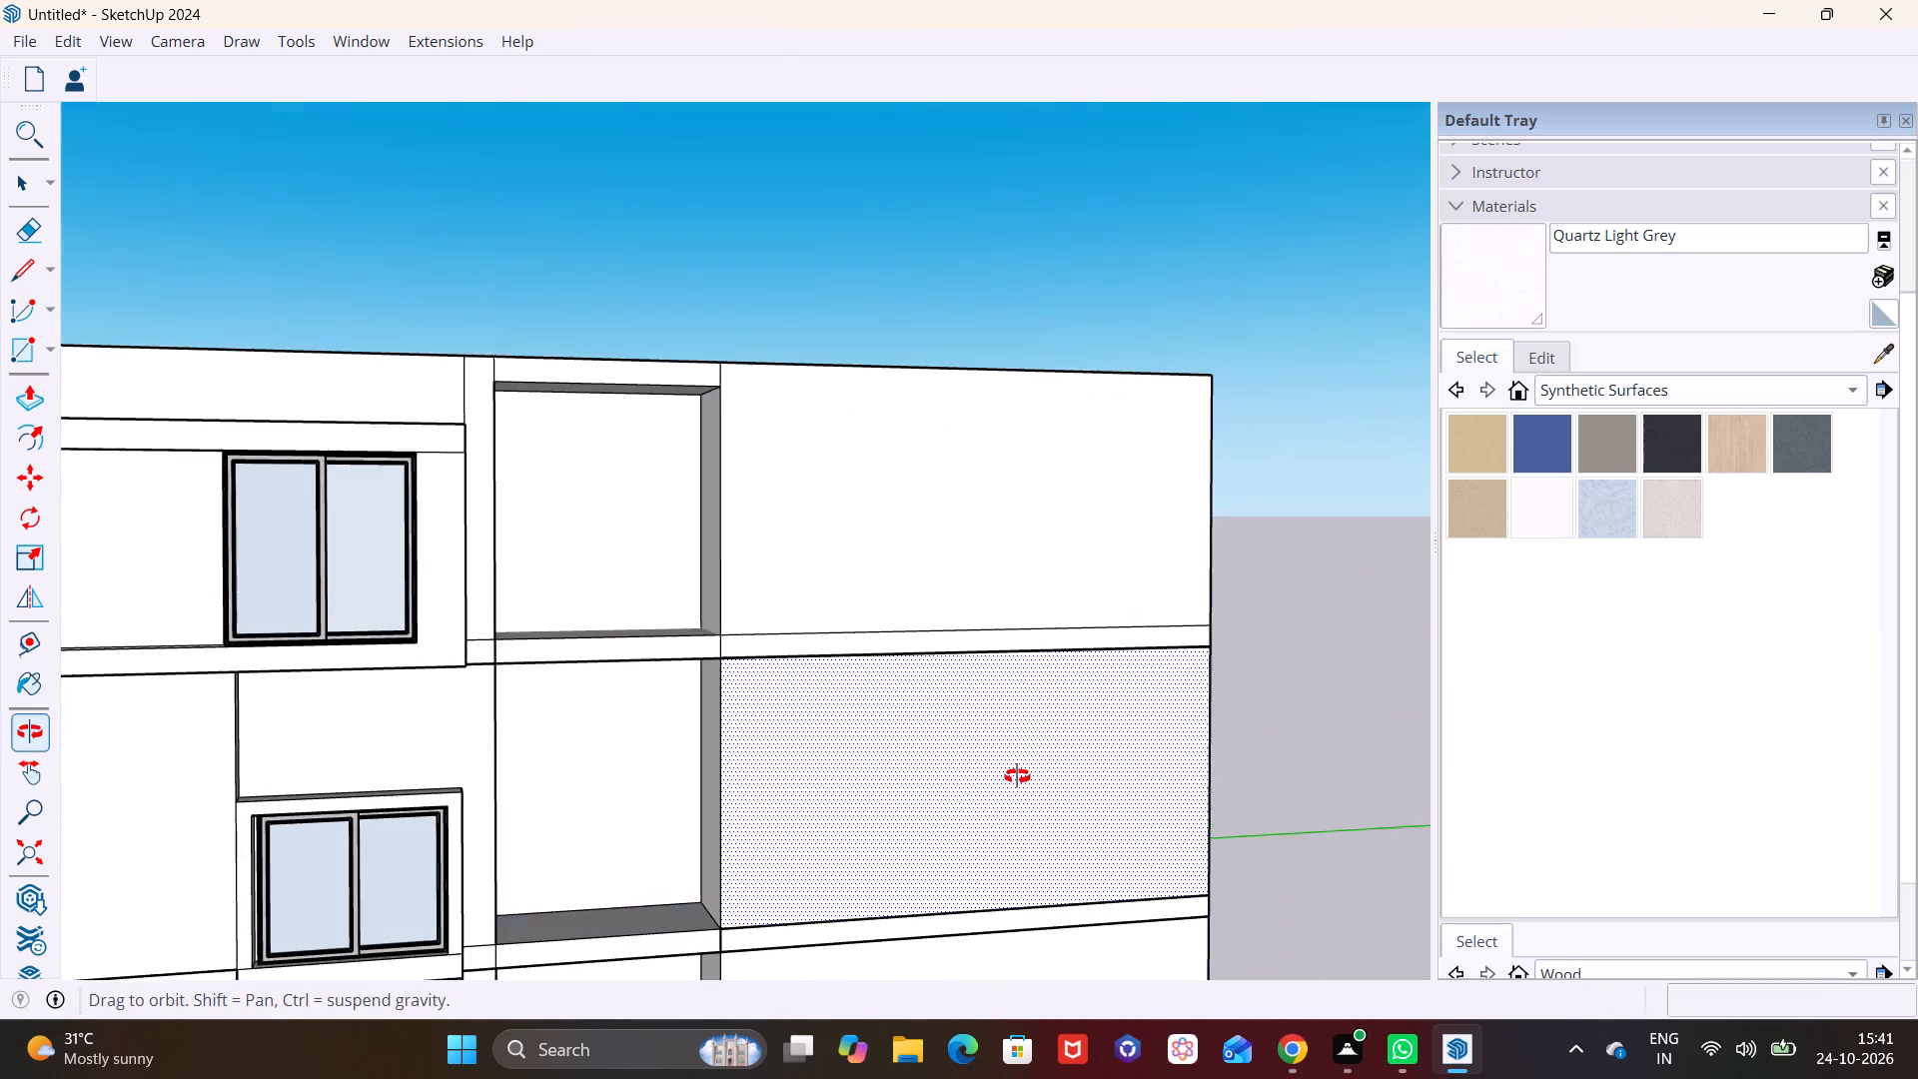
{"action": "middle_click_drag", "start_coordinate": [1017, 776], "coordinate": [1082, 769]}
{"action": "left_click", "coordinate": [27, 275]}
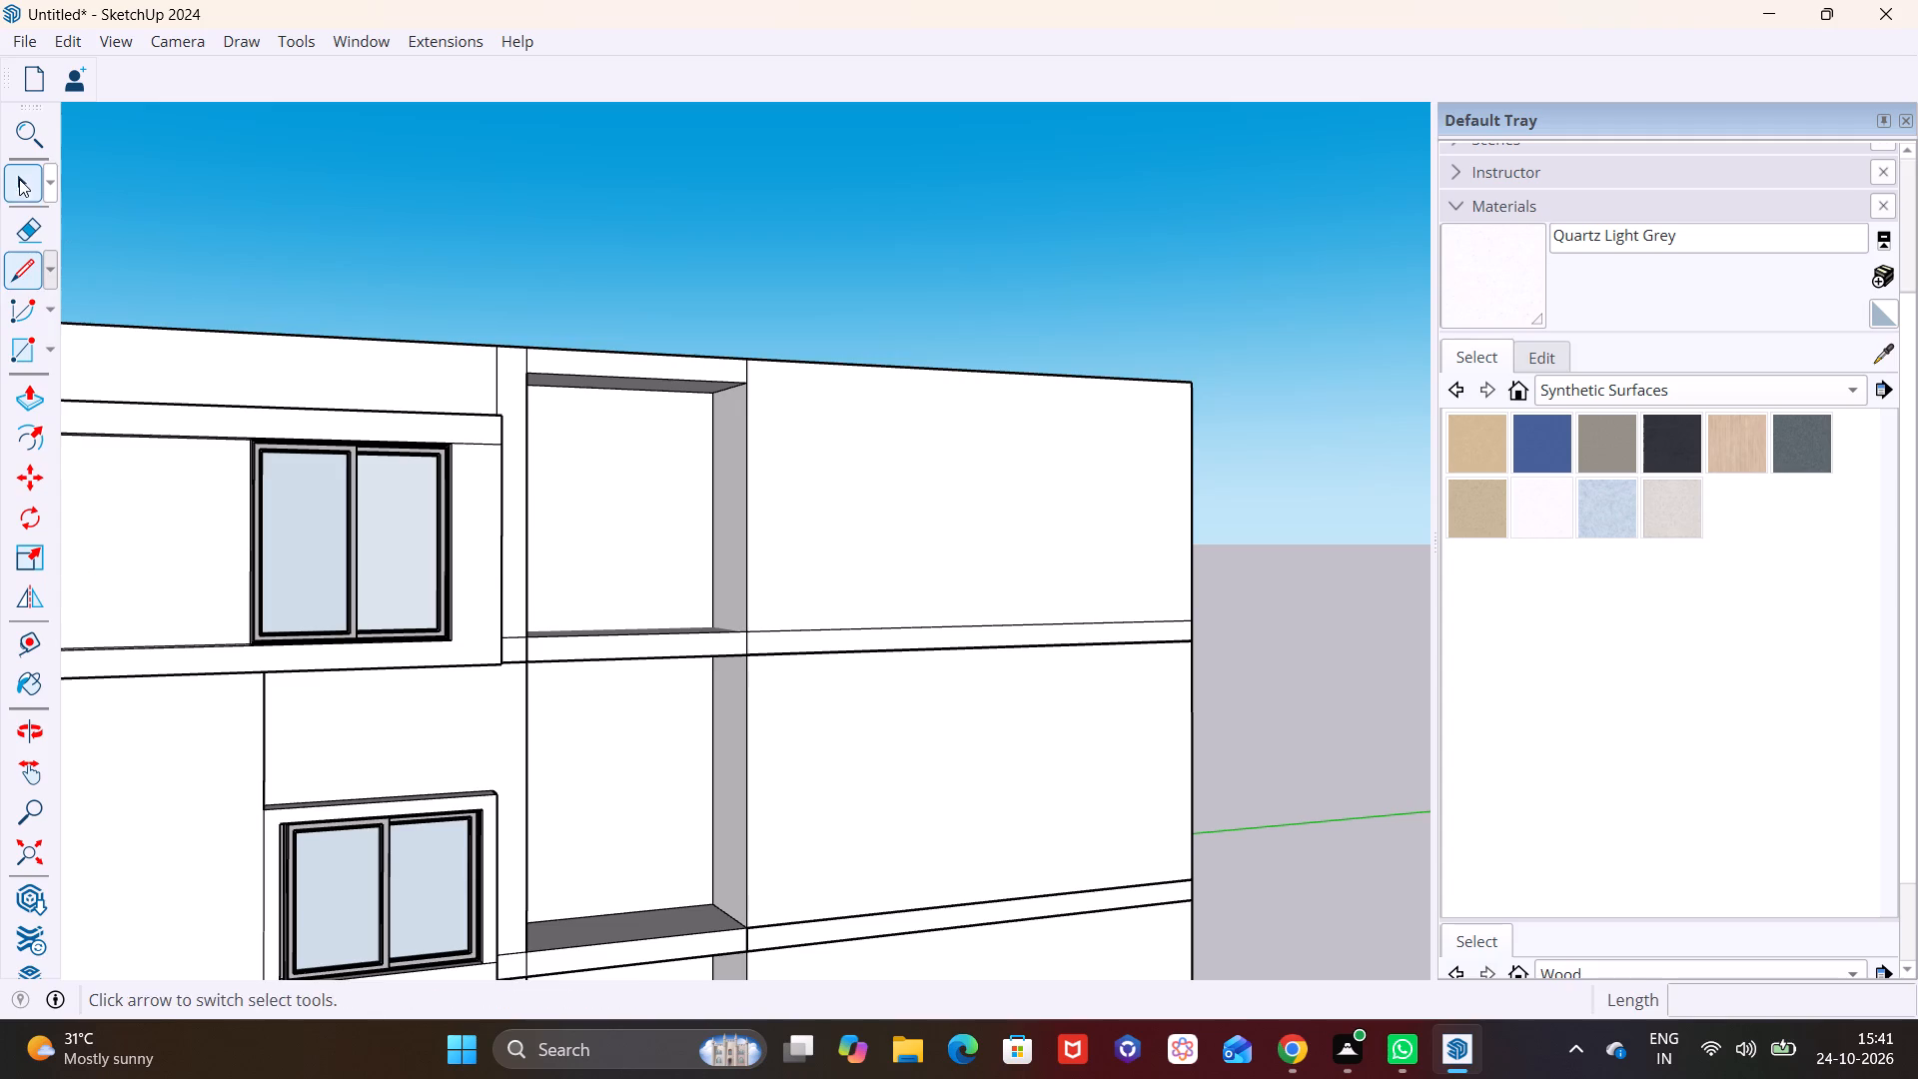
{"action": "left_click", "coordinate": [19, 179]}
{"action": "middle_click_drag", "start_coordinate": [616, 668], "coordinate": [391, 713]}
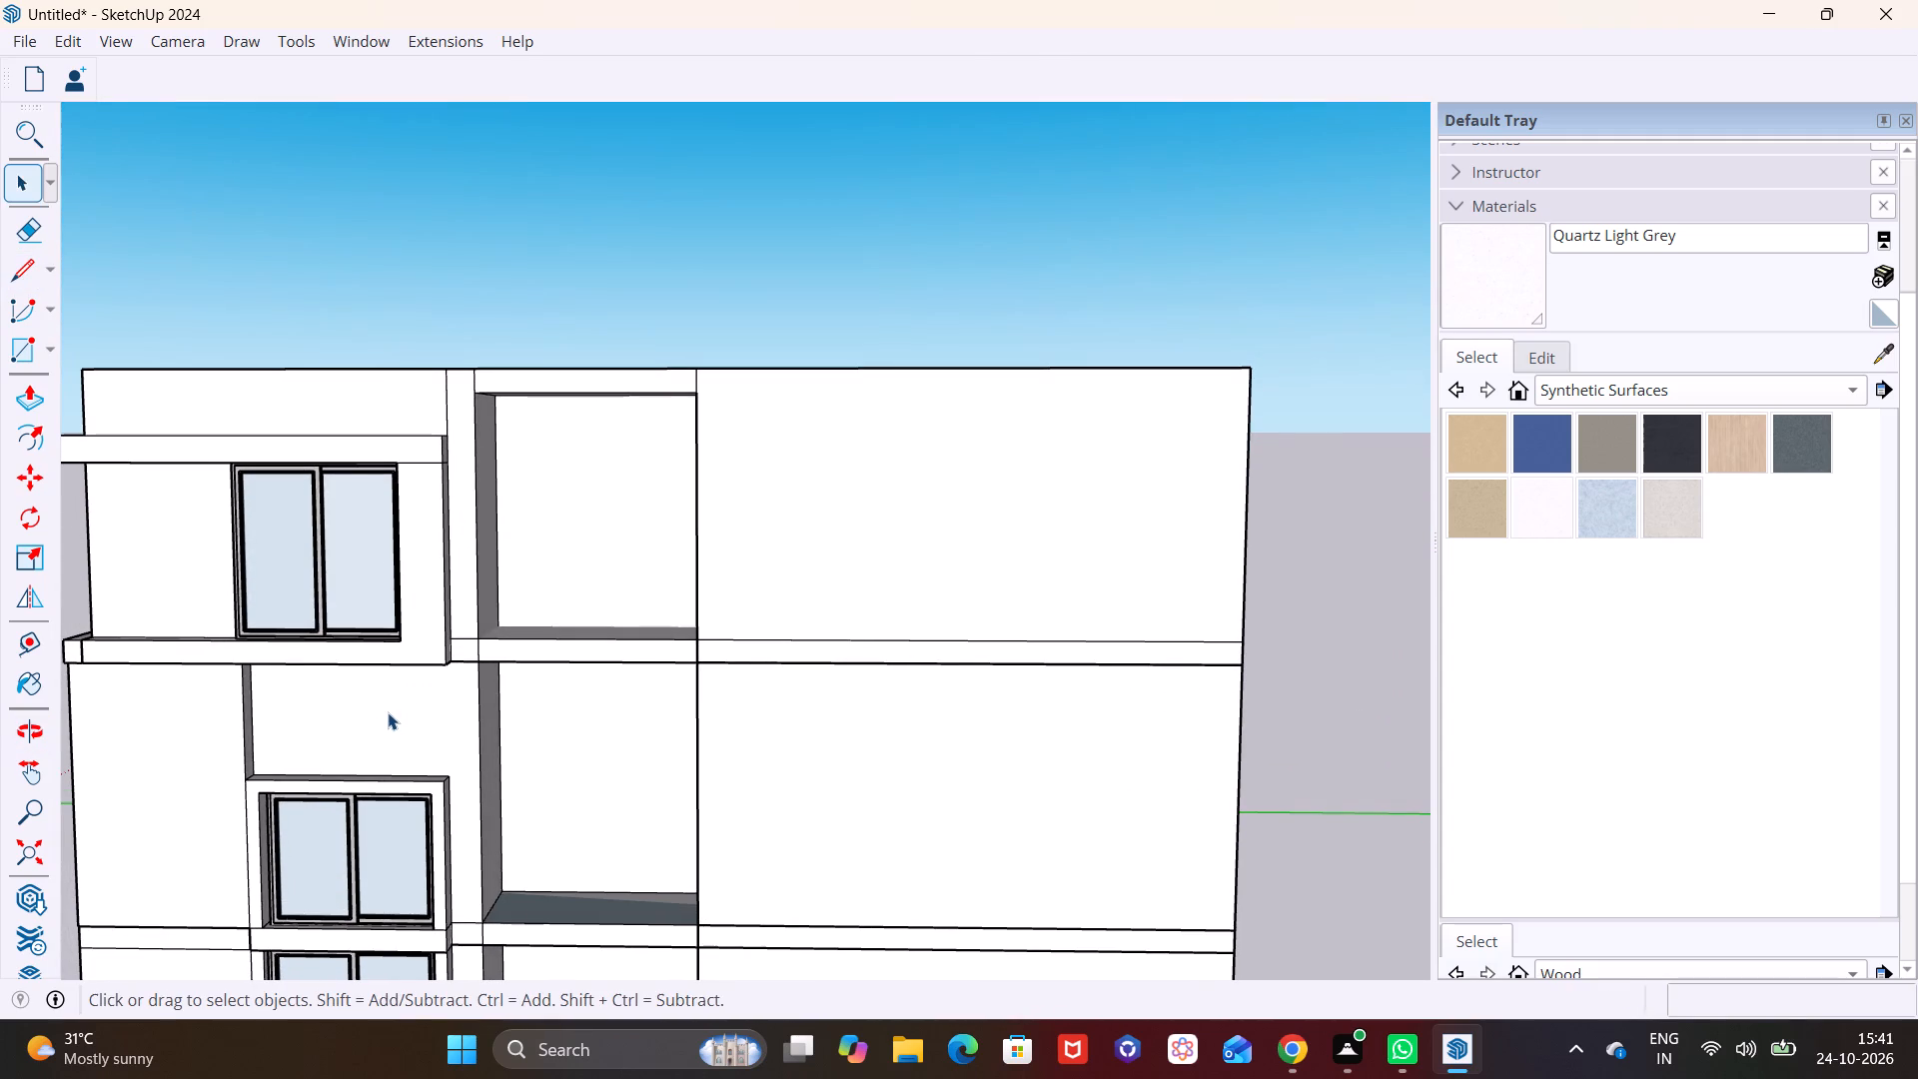
{"action": "middle_click_drag", "start_coordinate": [495, 765], "coordinate": [460, 724]}
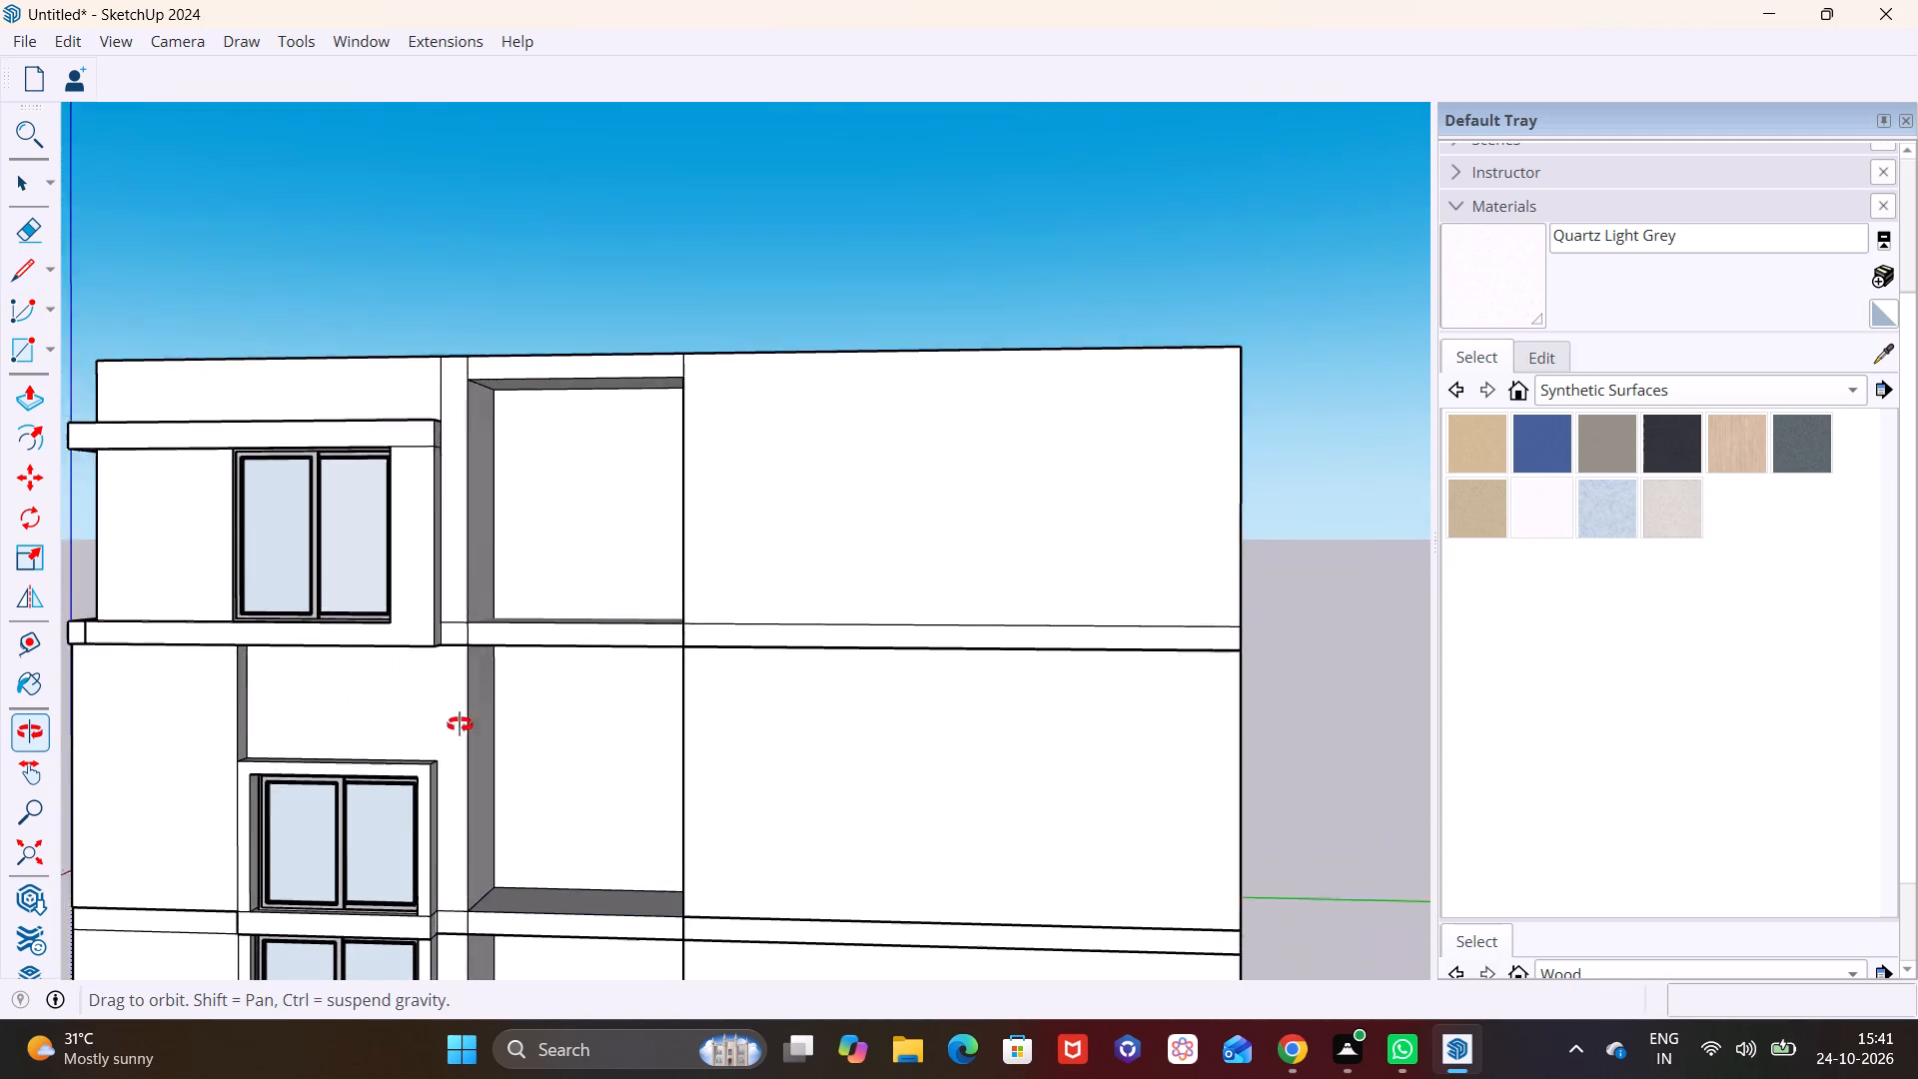
{"action": "middle_click_drag", "start_coordinate": [460, 724], "coordinate": [449, 749]}
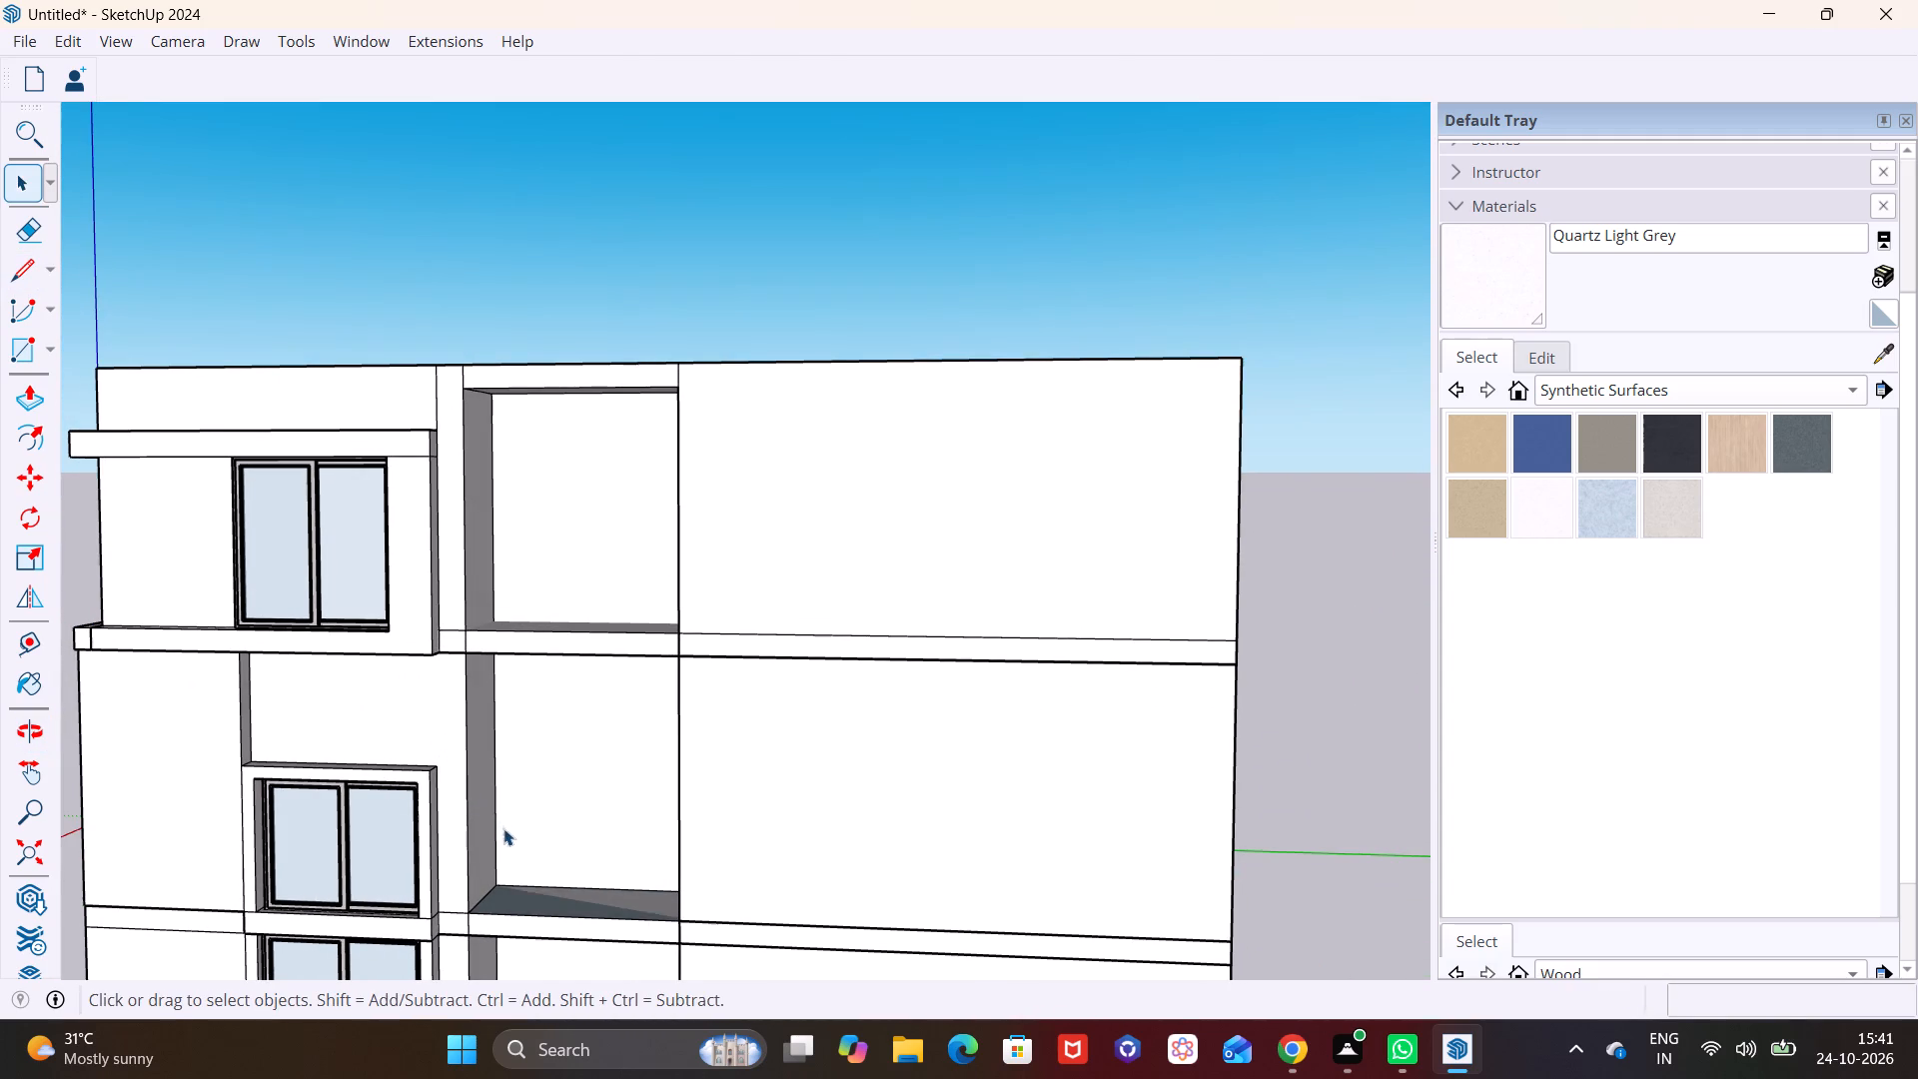
{"action": "scroll", "coordinate": [505, 871], "scroll_direction": "down", "scroll_amount": 3}
{"action": "scroll", "coordinate": [548, 640], "scroll_direction": "up", "scroll_amount": 1}
{"action": "scroll", "coordinate": [573, 687], "scroll_direction": "down", "scroll_amount": 2}
{"action": "middle_click_drag", "start_coordinate": [672, 779], "coordinate": [679, 768]}
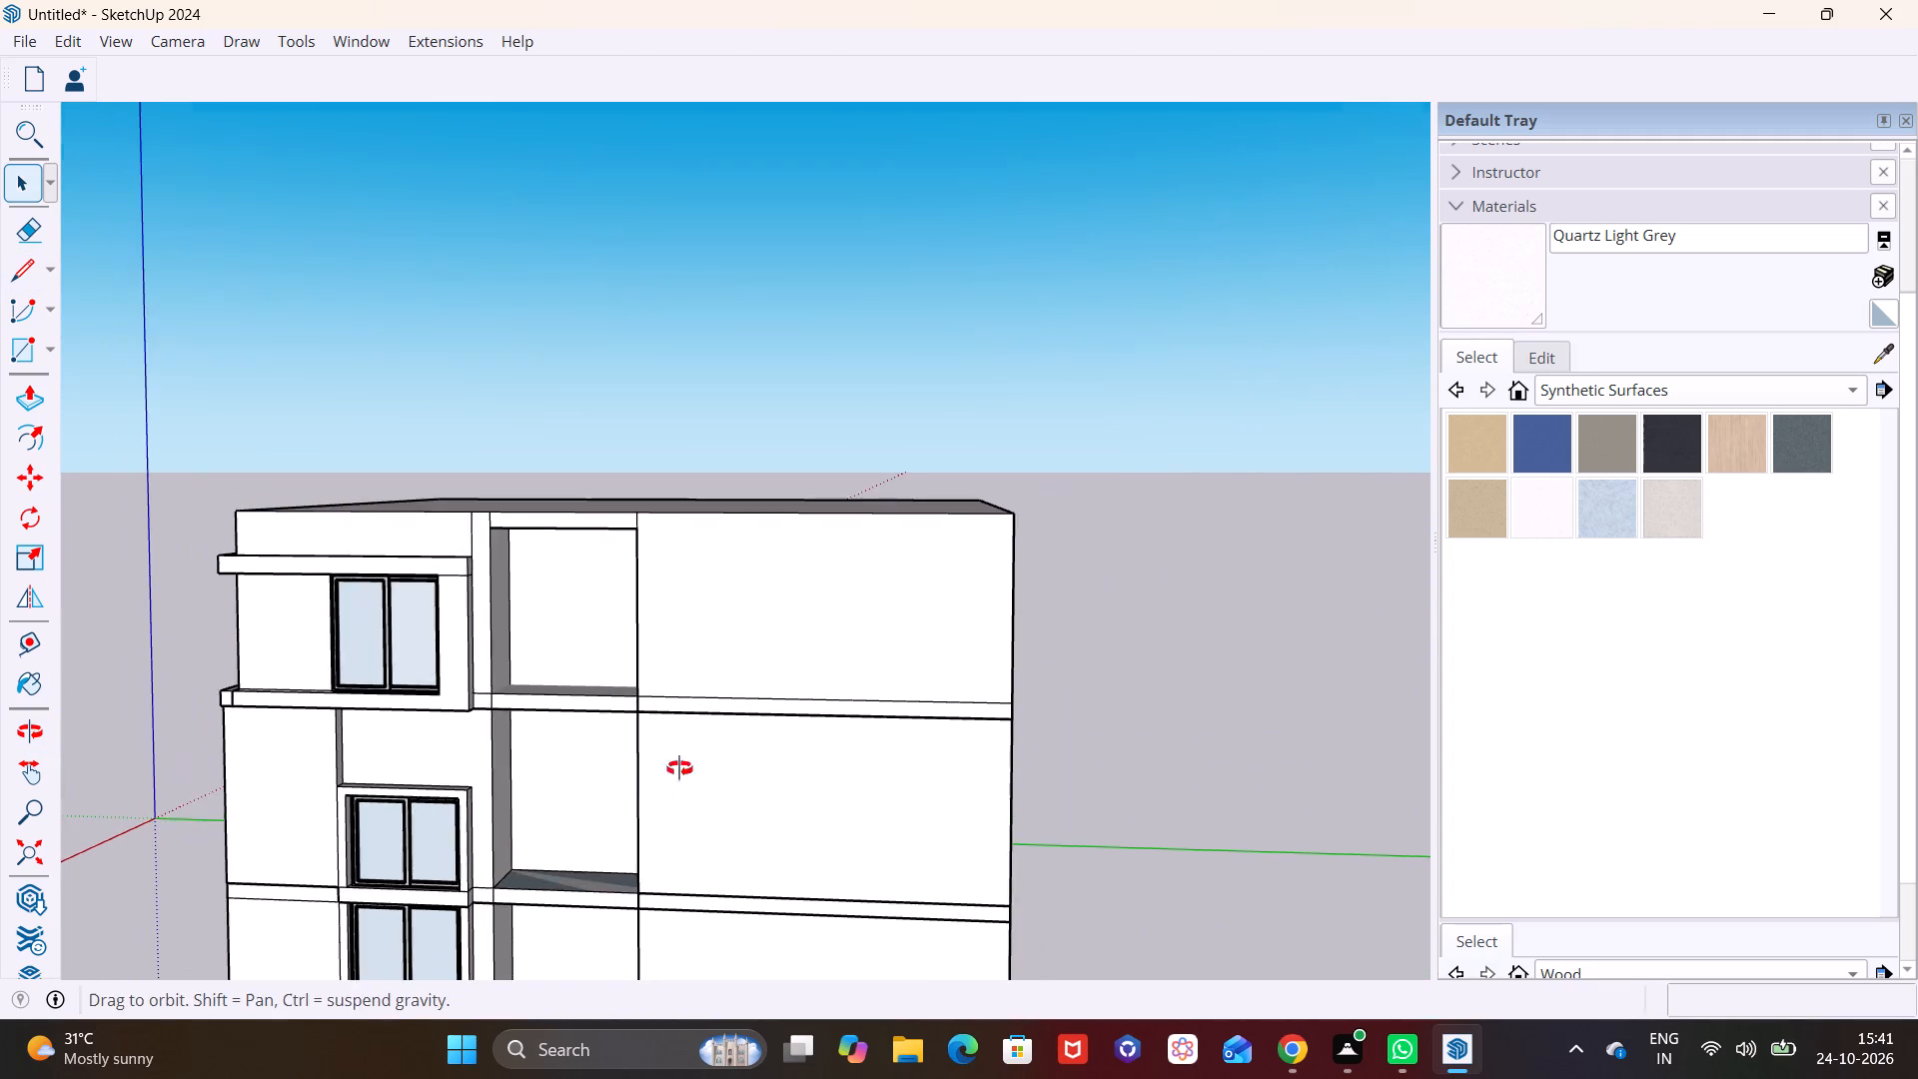
{"action": "middle_click_drag", "start_coordinate": [679, 768], "coordinate": [743, 633]}
{"action": "middle_click_drag", "start_coordinate": [760, 826], "coordinate": [825, 562]}
{"action": "scroll", "coordinate": [799, 740], "scroll_direction": "up", "scroll_amount": 1, "text": "shift"}
{"action": "middle_click_drag", "start_coordinate": [649, 1059], "coordinate": [635, 1078]}
{"action": "middle_click_drag", "start_coordinate": [666, 896], "coordinate": [734, 689]}
{"action": "middle_click_drag", "start_coordinate": [668, 821], "coordinate": [668, 1032]}
{"action": "scroll", "coordinate": [669, 1031], "scroll_direction": "down", "scroll_amount": 1}
{"action": "middle_click_drag", "start_coordinate": [746, 879], "coordinate": [806, 612], "text": "shift"}
{"action": "middle_click_drag", "start_coordinate": [765, 660], "coordinate": [765, 868]}
{"action": "scroll", "coordinate": [698, 824], "scroll_direction": "up", "scroll_amount": 3}
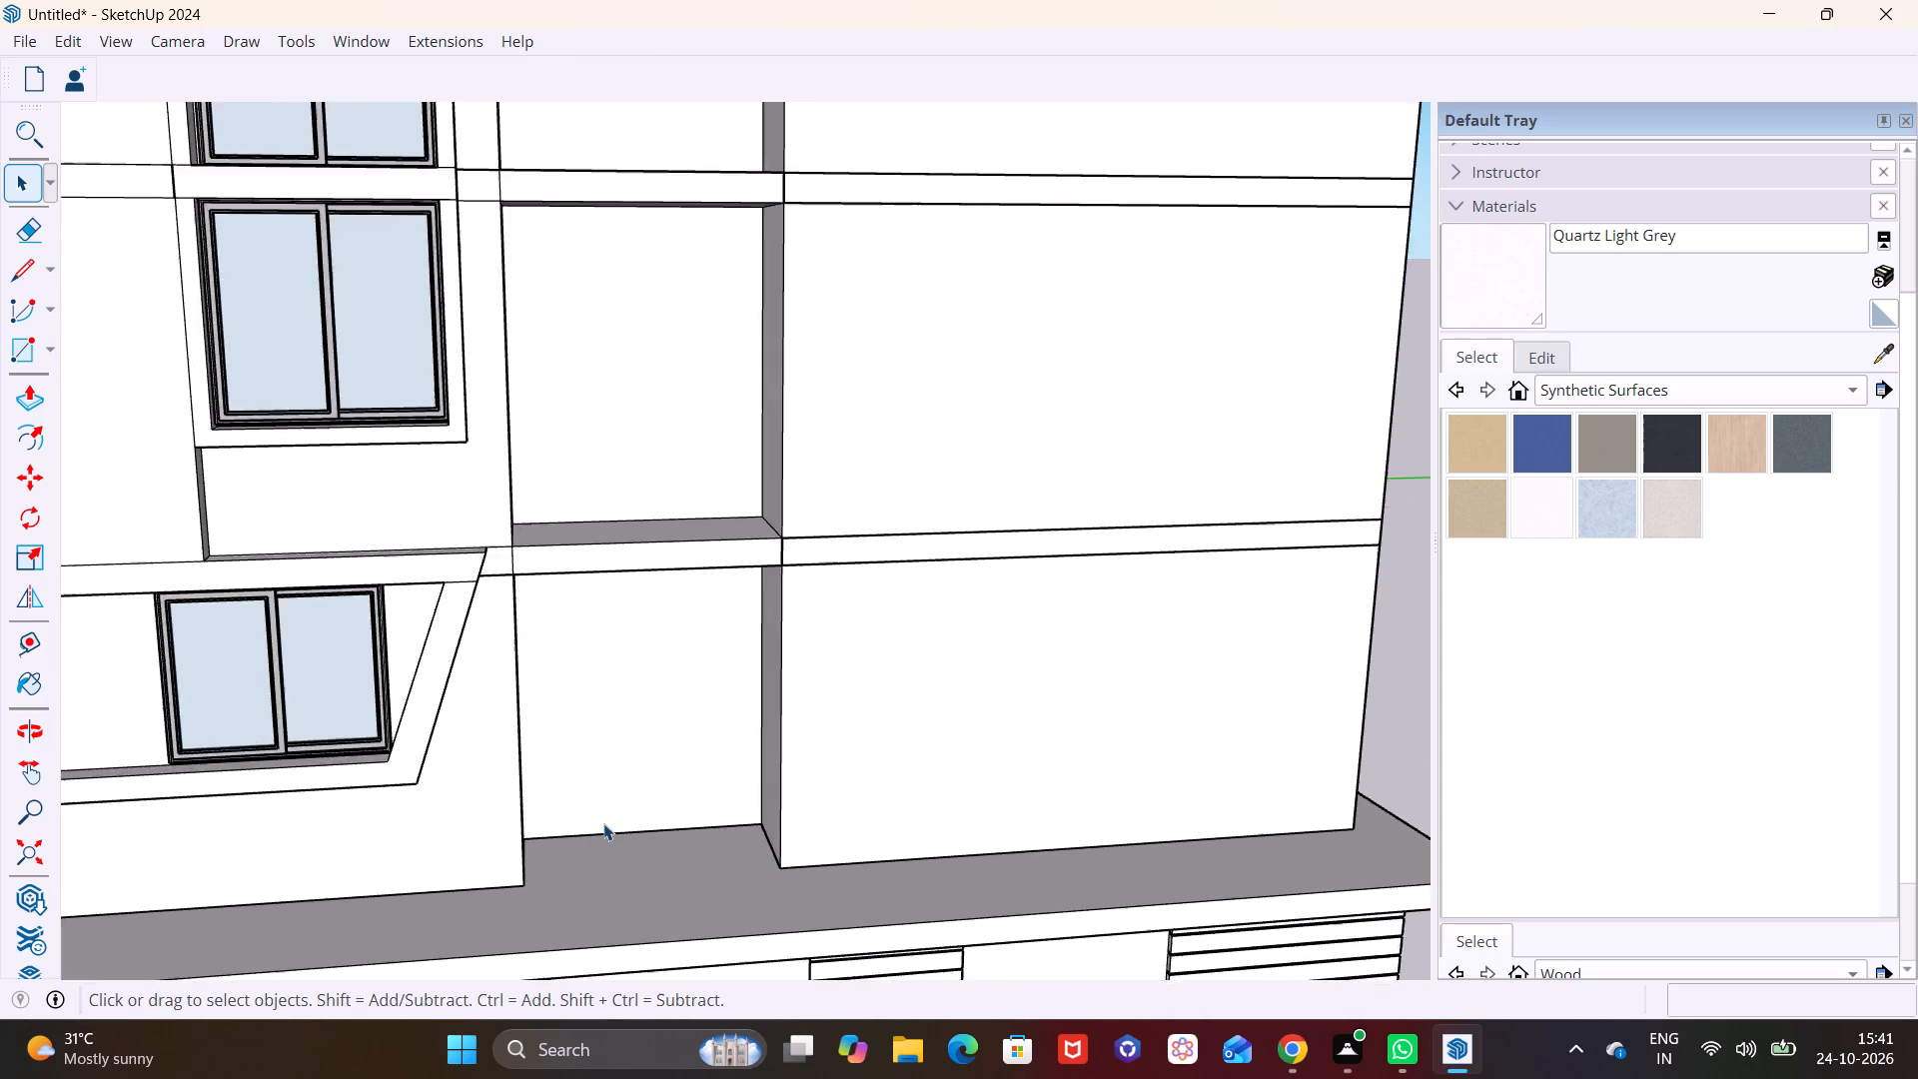
{"action": "scroll", "coordinate": [603, 823], "scroll_direction": "up", "scroll_amount": 6}
{"action": "middle_click_drag", "start_coordinate": [728, 865], "coordinate": [640, 951], "text": "shift"}
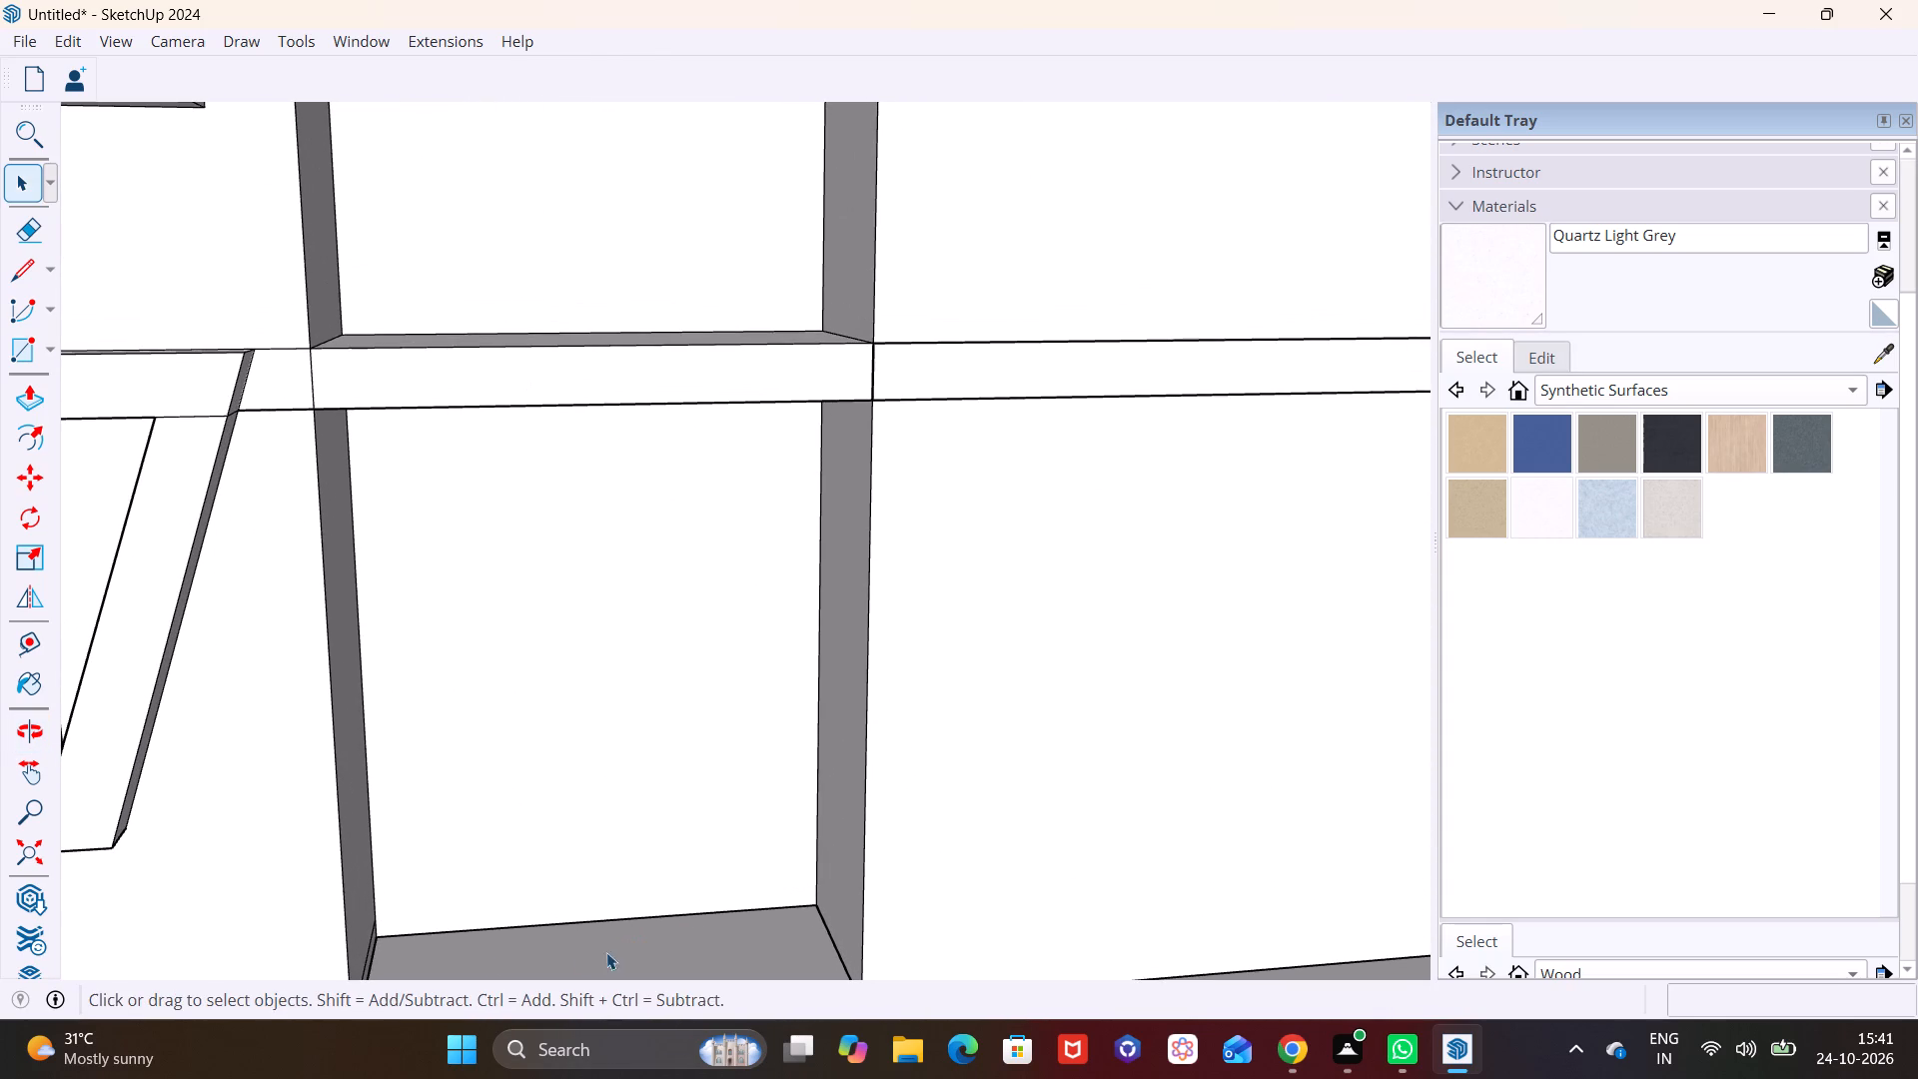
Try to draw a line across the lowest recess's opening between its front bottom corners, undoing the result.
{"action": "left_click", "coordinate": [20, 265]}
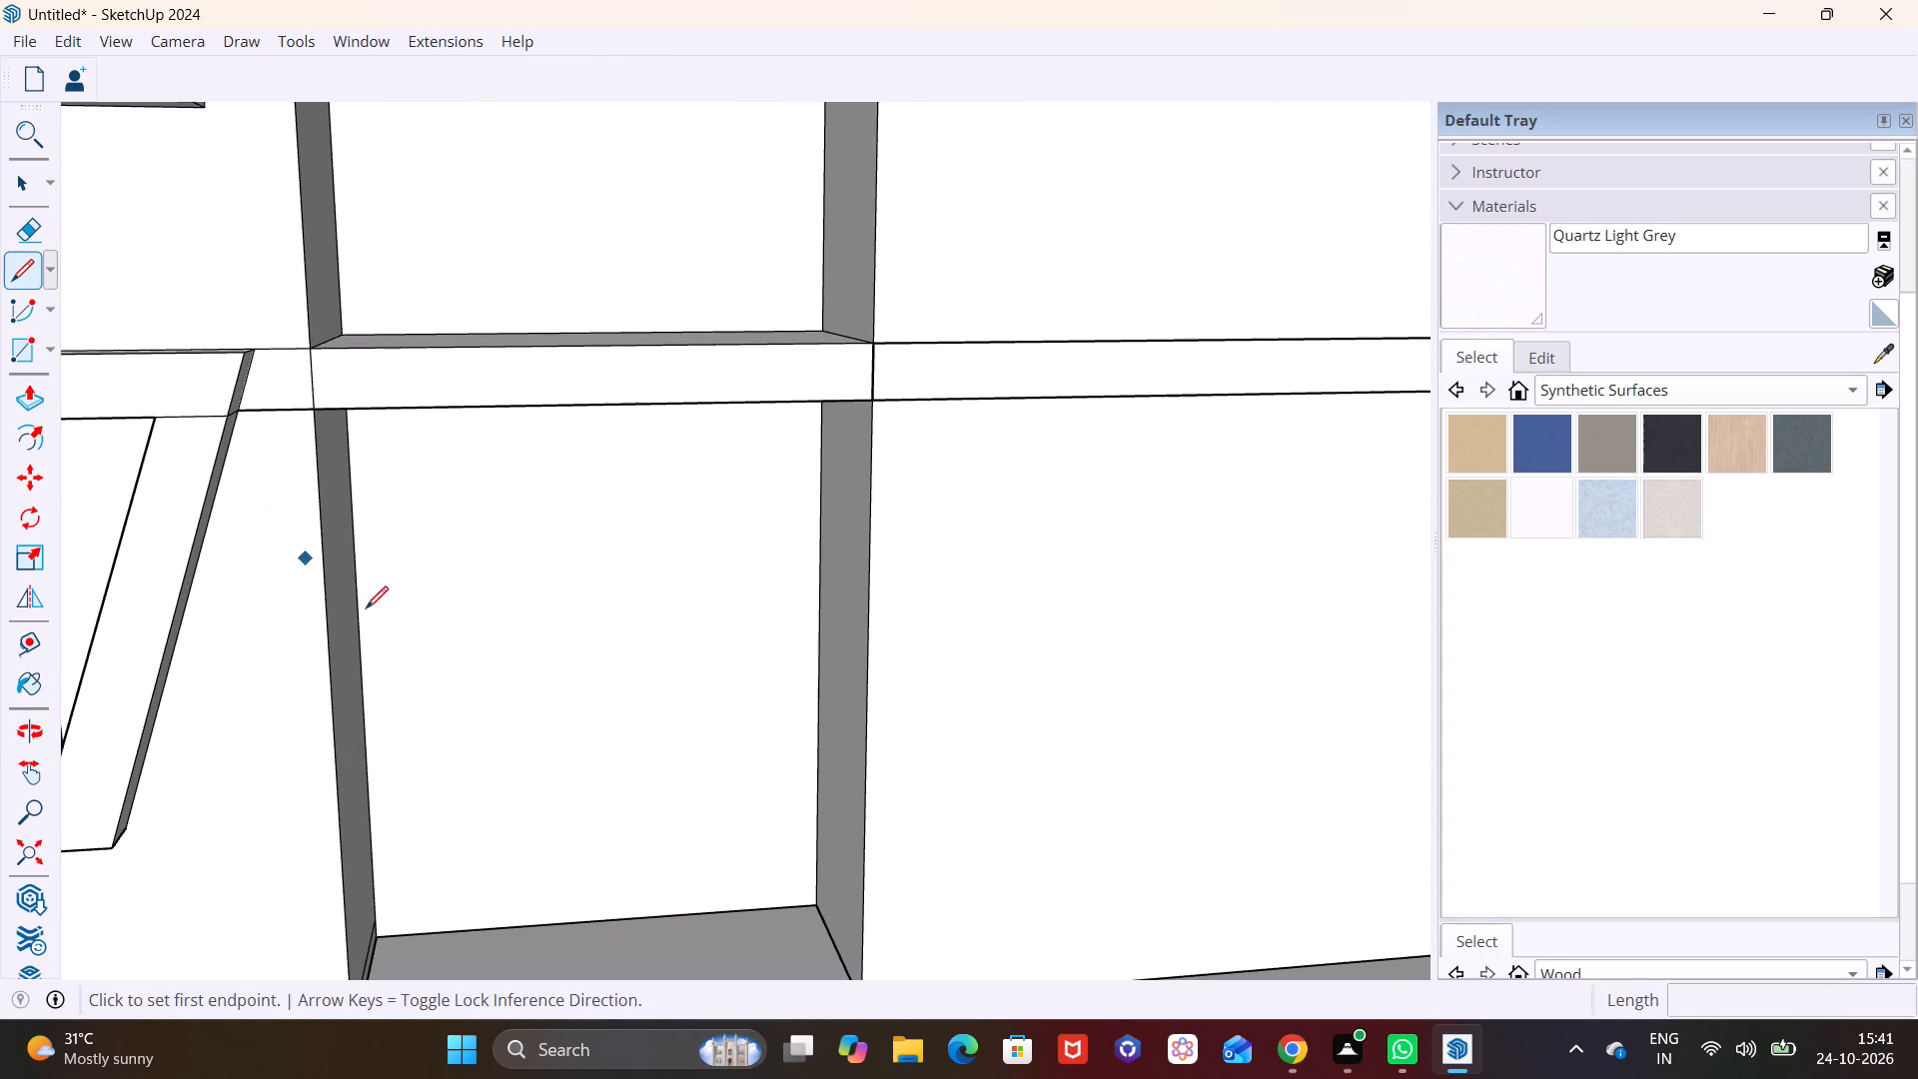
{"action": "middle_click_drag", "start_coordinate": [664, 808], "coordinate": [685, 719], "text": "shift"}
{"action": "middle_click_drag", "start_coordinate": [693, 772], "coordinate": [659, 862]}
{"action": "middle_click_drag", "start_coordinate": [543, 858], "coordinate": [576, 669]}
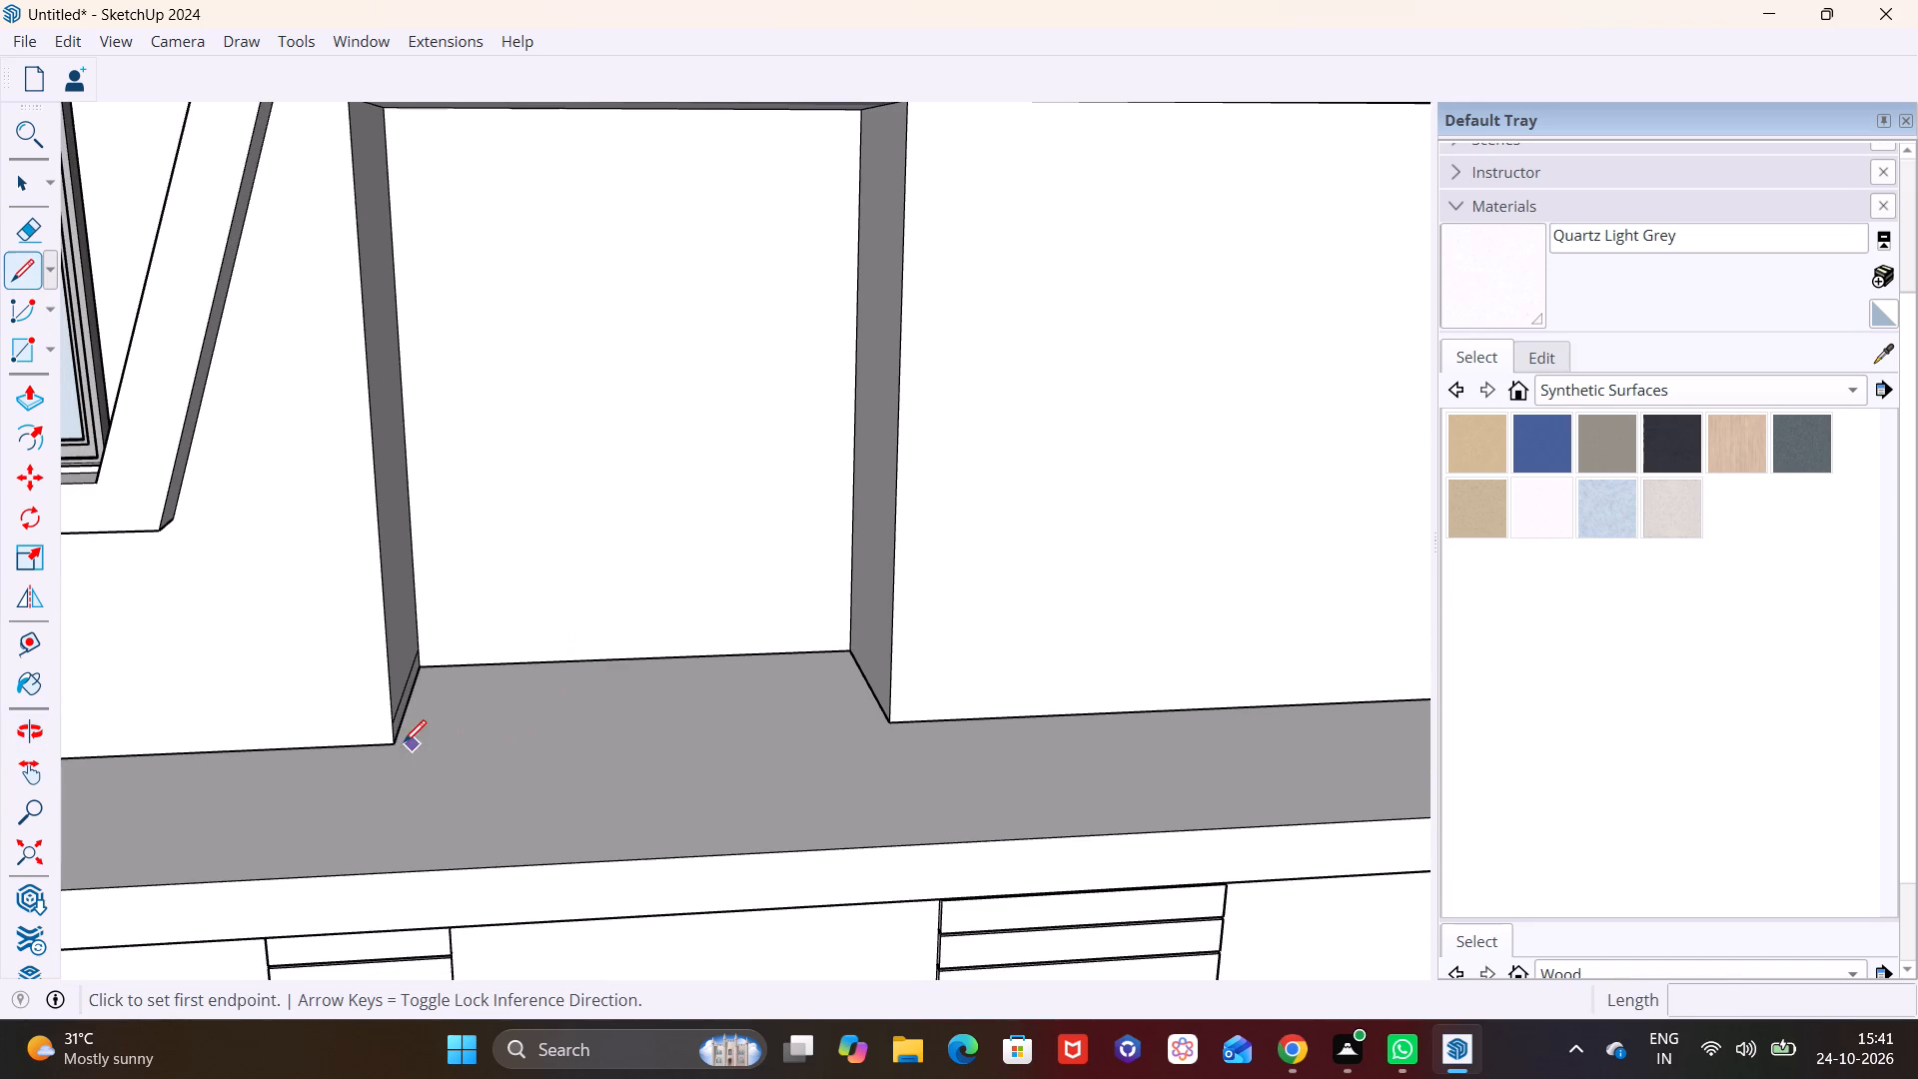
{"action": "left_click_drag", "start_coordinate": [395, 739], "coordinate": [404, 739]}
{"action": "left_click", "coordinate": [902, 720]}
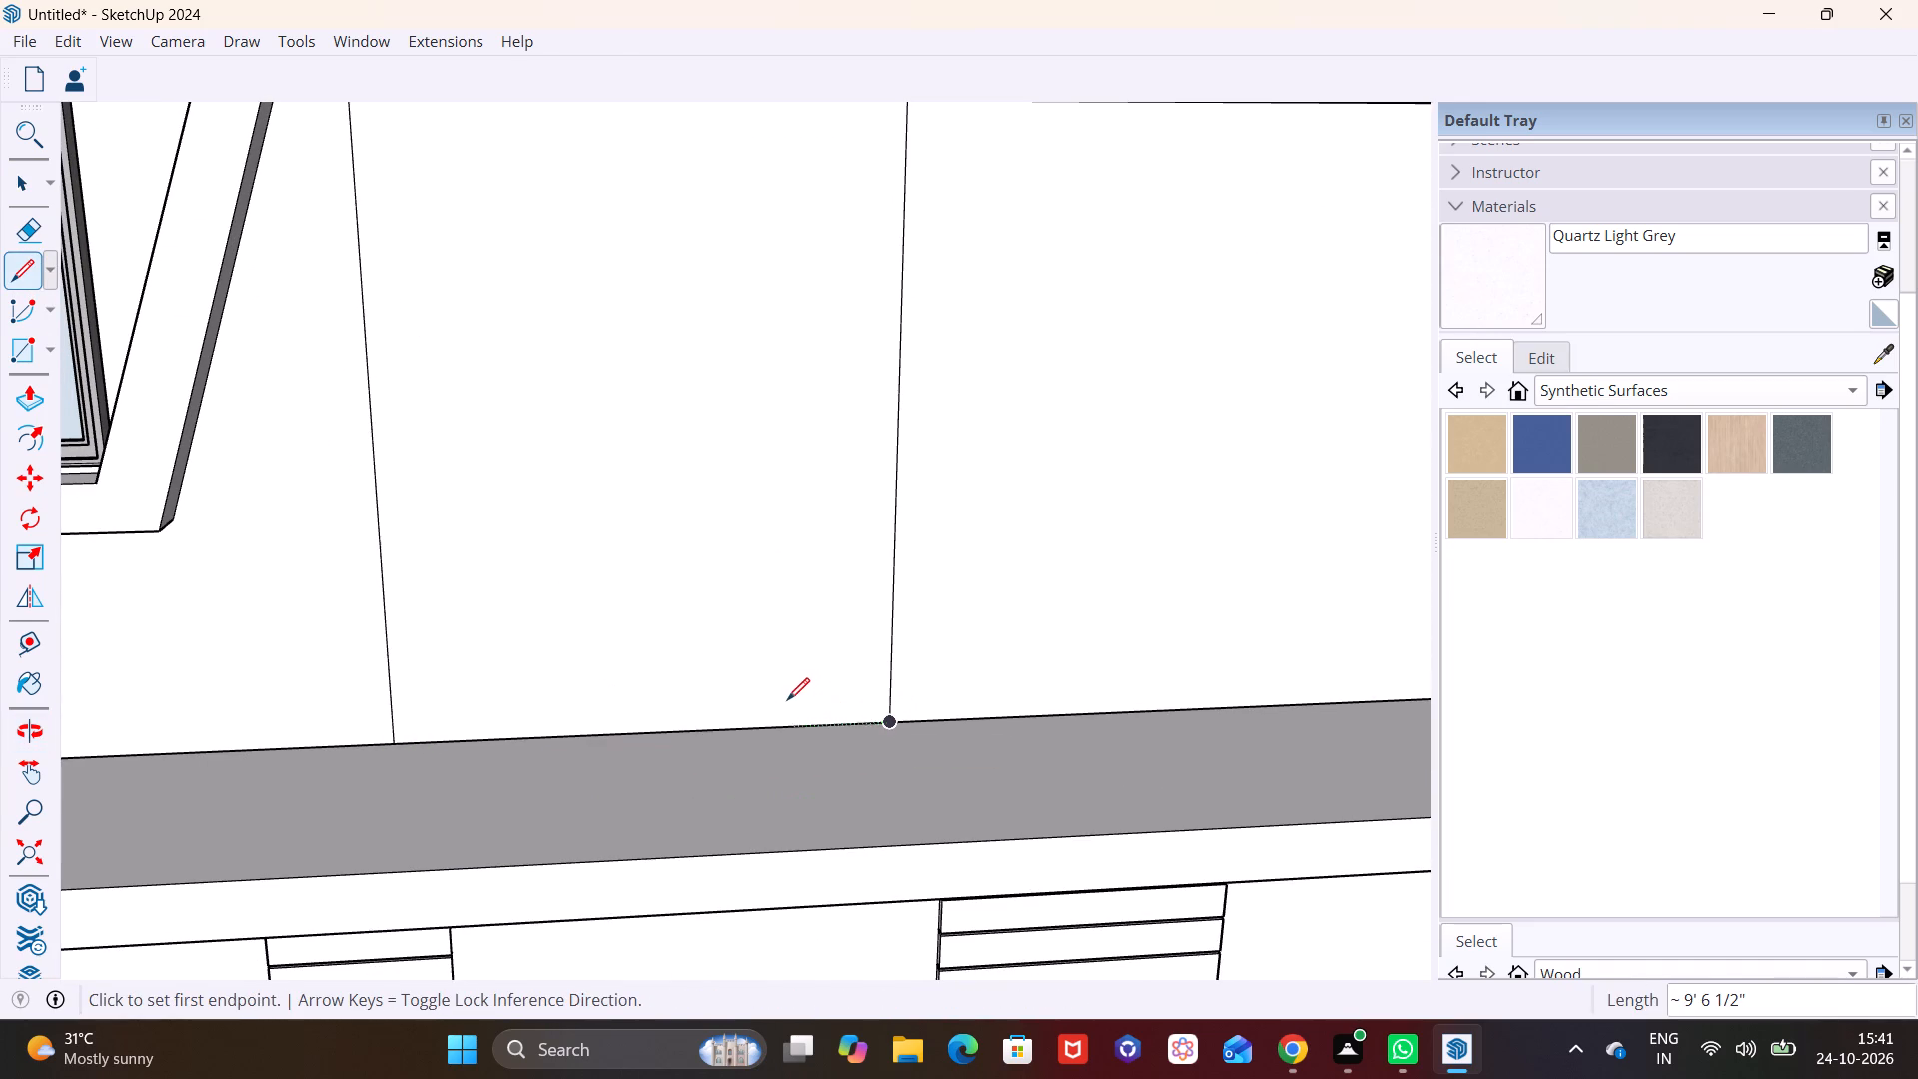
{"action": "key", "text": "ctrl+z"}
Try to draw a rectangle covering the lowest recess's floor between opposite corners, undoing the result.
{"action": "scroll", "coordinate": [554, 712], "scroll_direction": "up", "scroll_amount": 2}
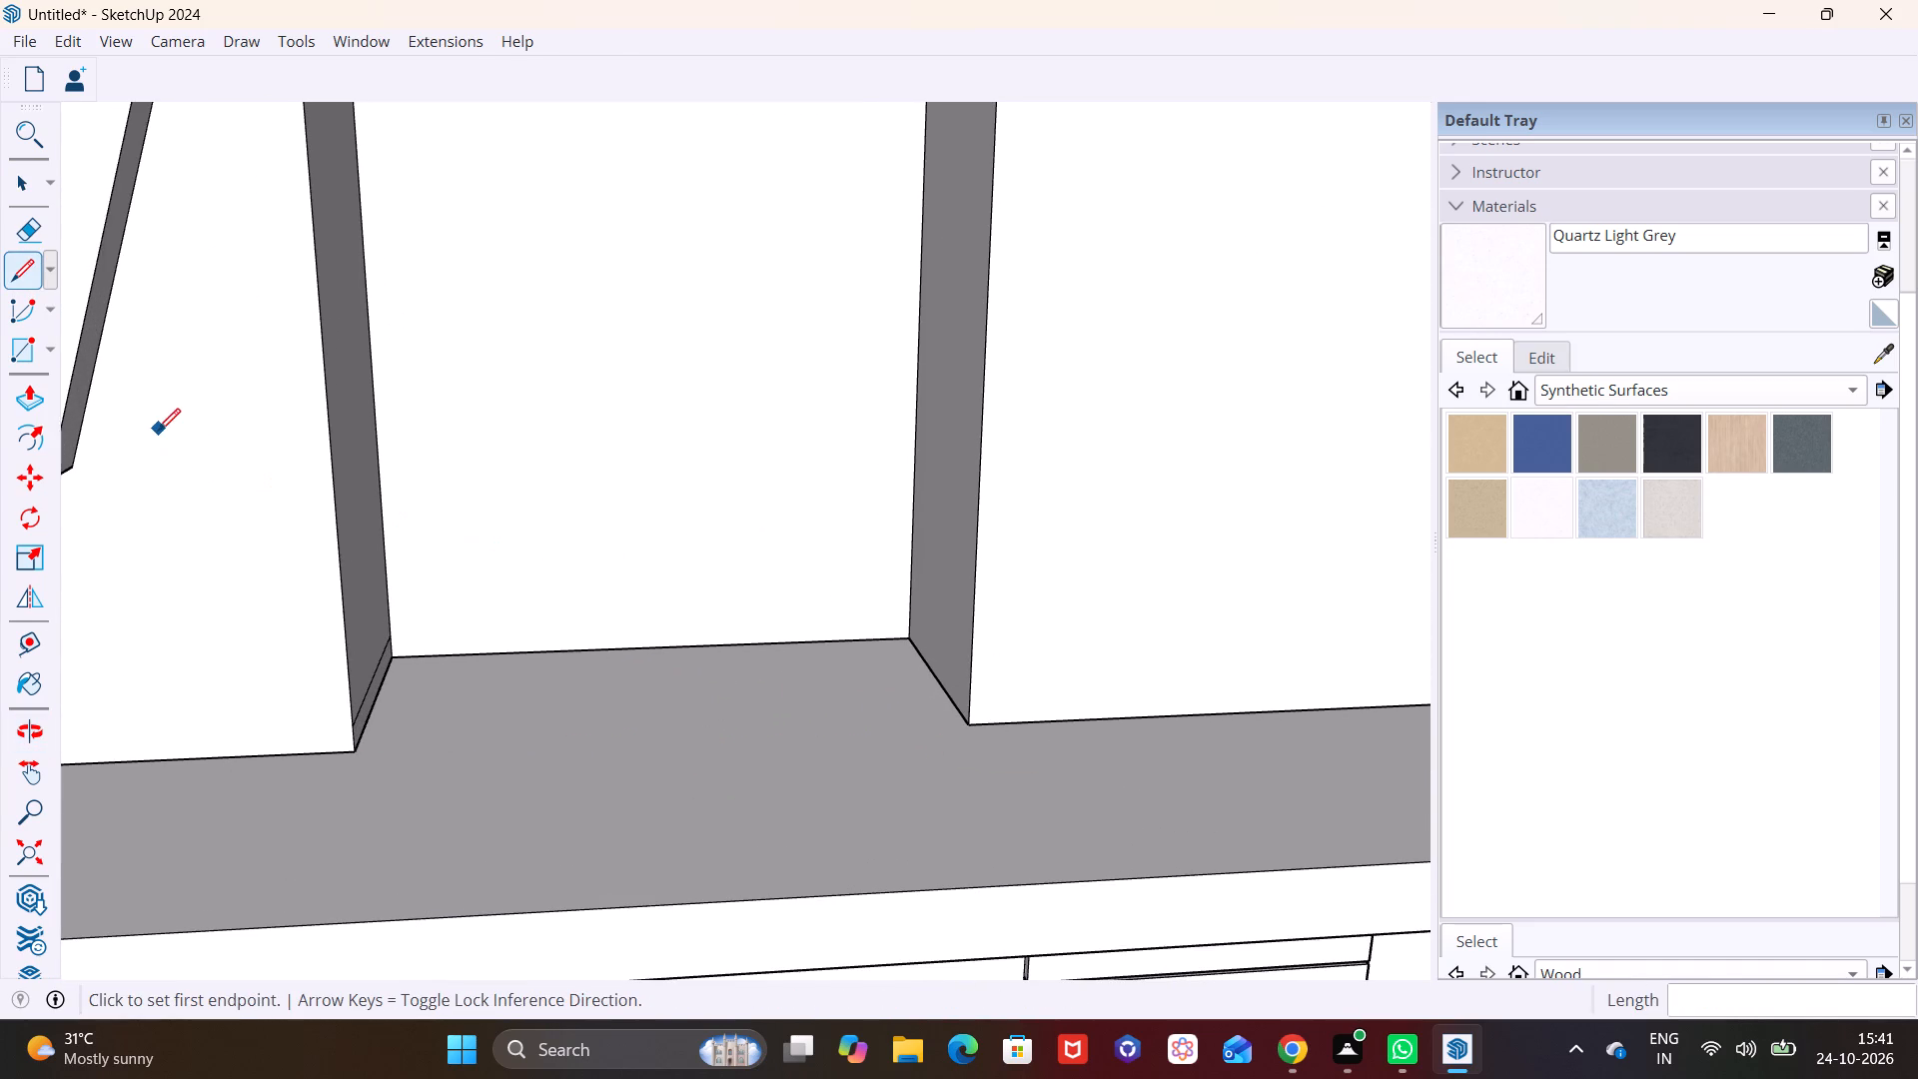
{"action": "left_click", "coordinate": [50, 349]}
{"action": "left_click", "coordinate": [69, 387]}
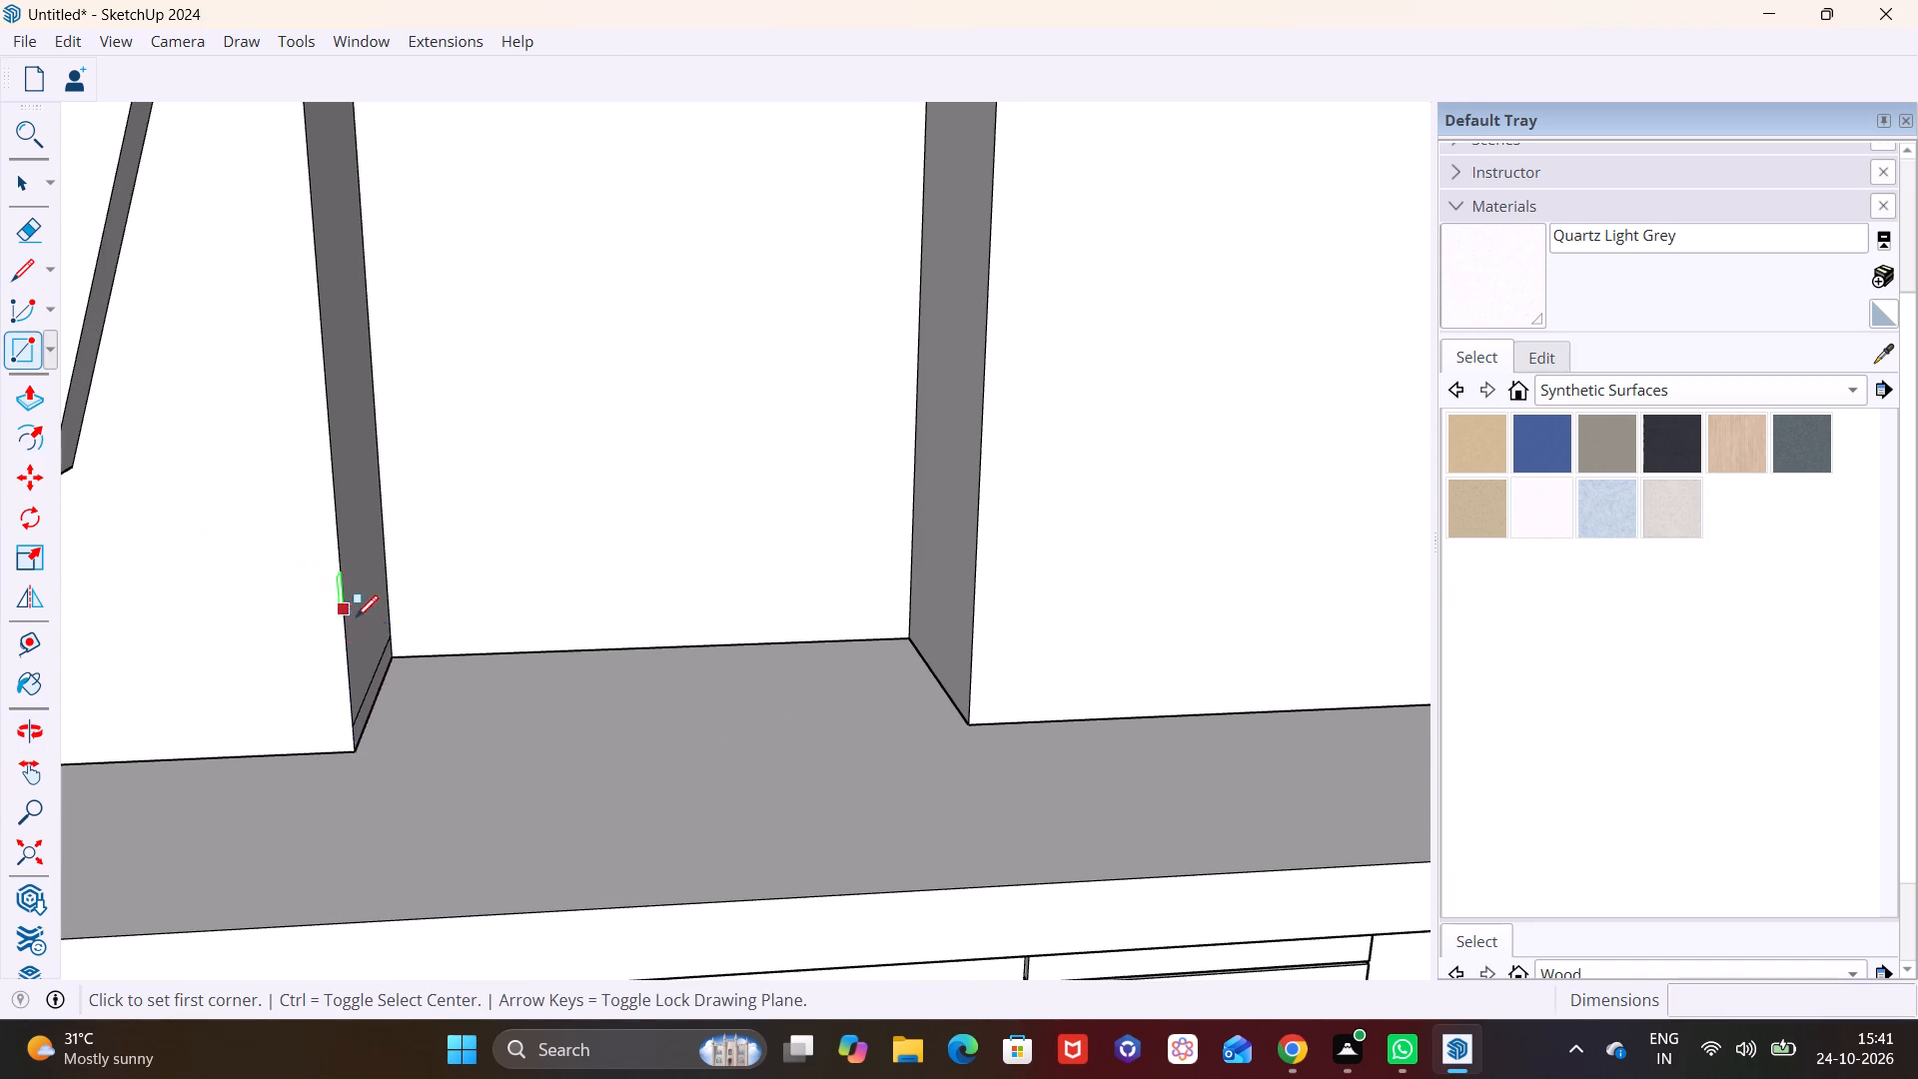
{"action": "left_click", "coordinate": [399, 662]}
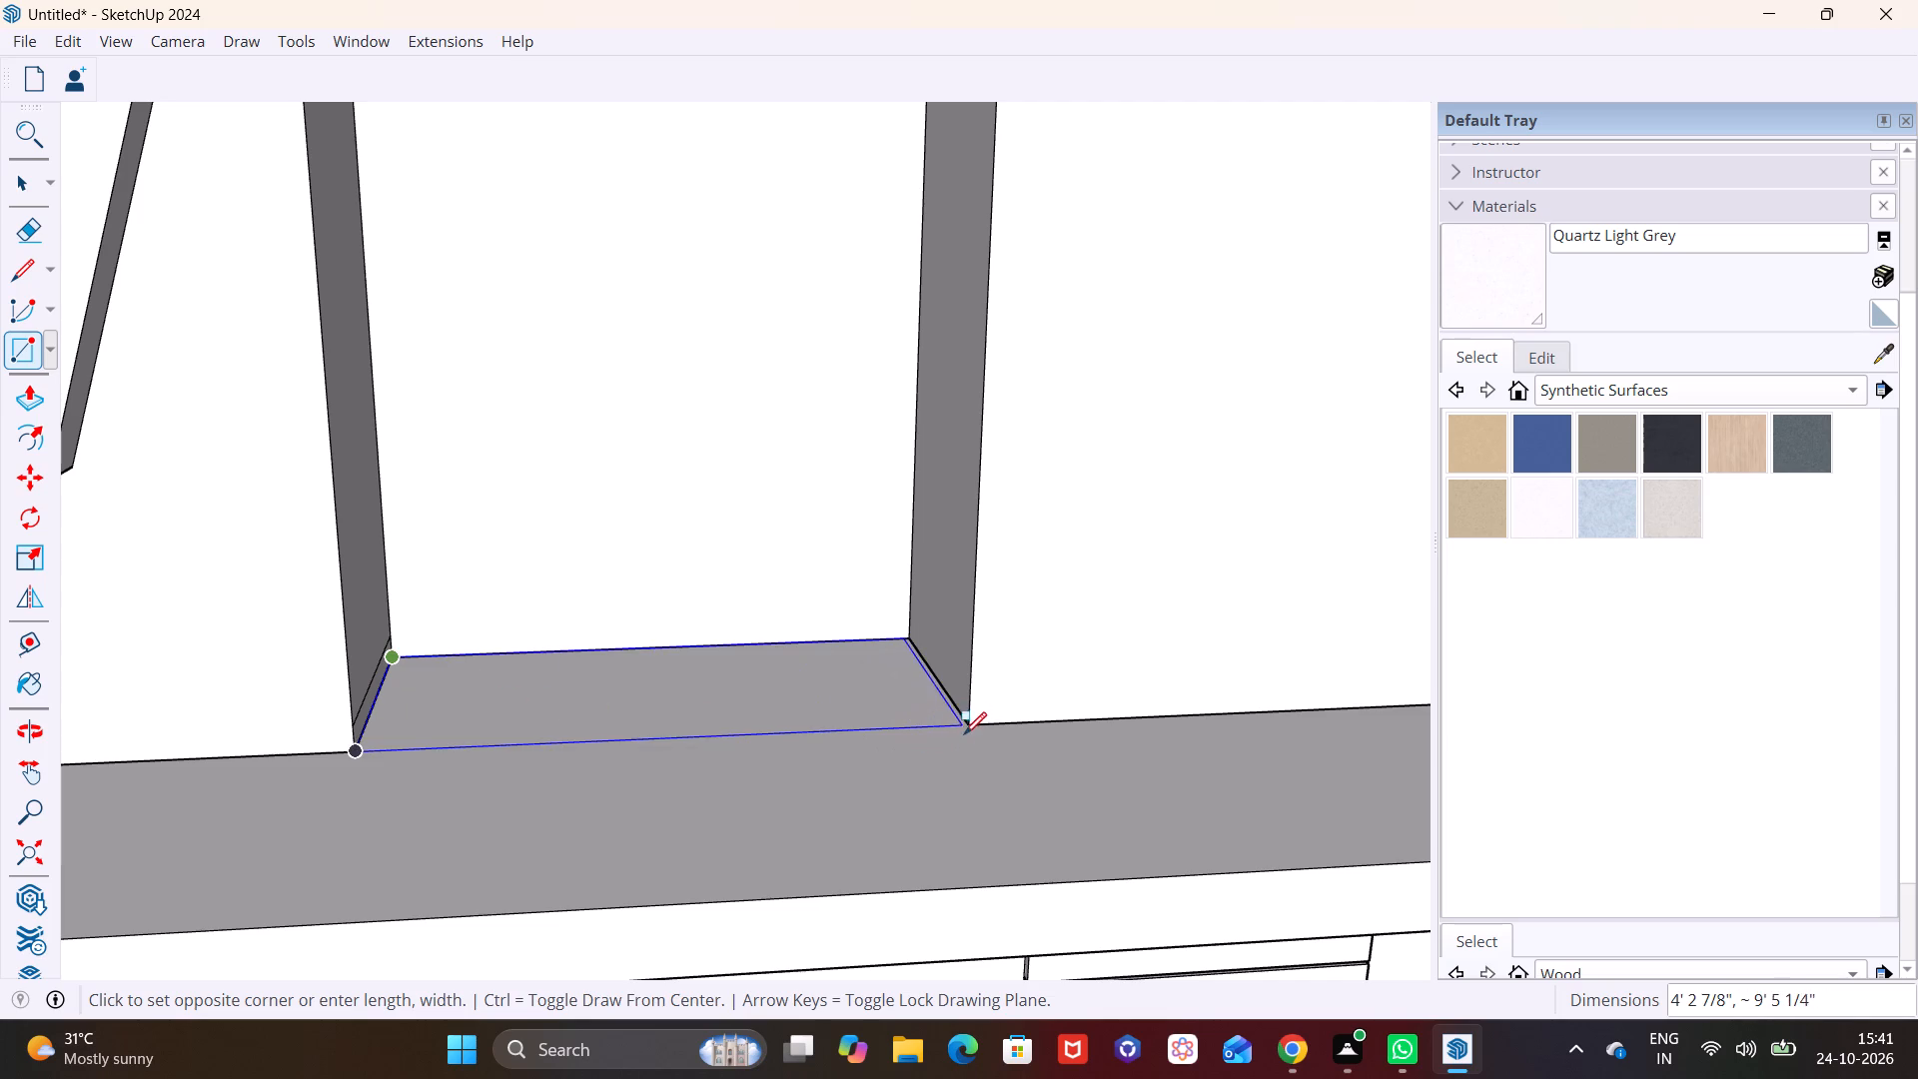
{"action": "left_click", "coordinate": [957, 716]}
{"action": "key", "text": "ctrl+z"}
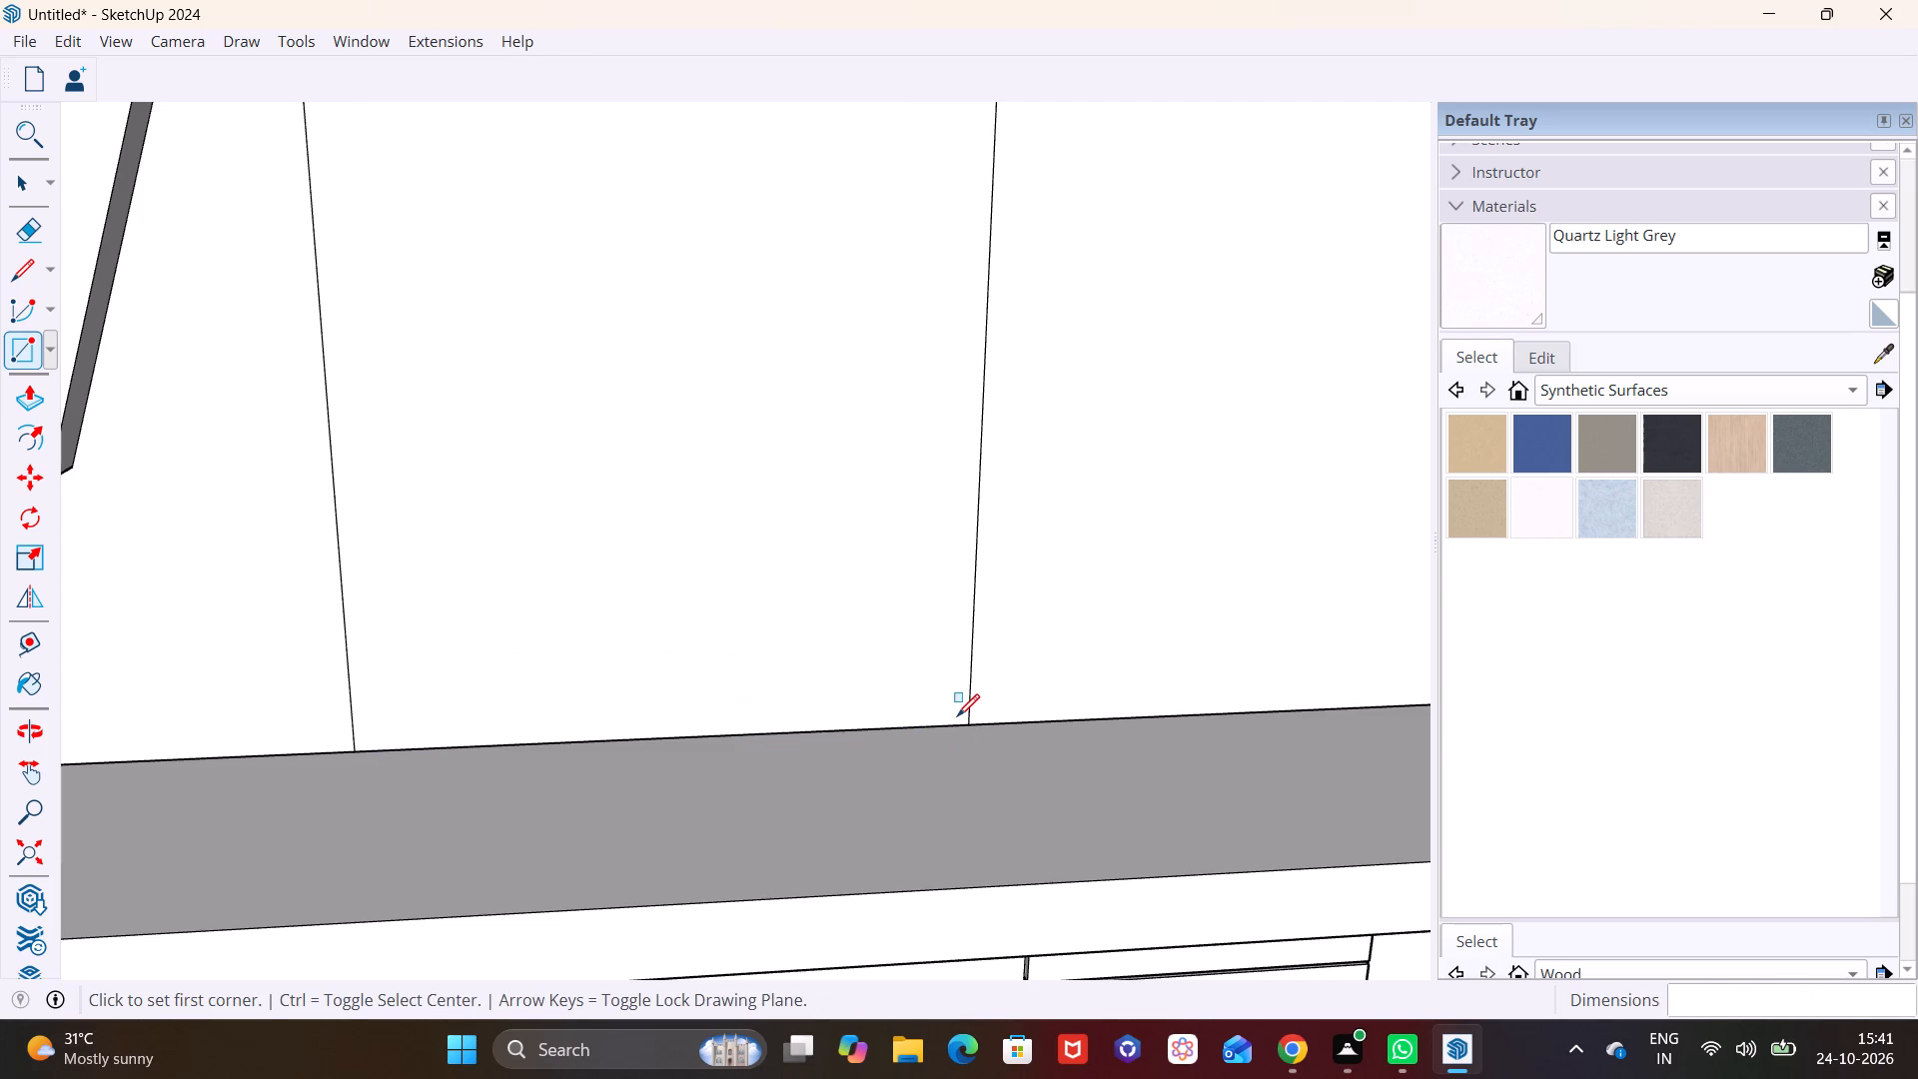
Draw a rectangle on the lowest recess's floor from the back corner, stopping short of the facade line.
{"action": "left_click", "coordinate": [399, 658]}
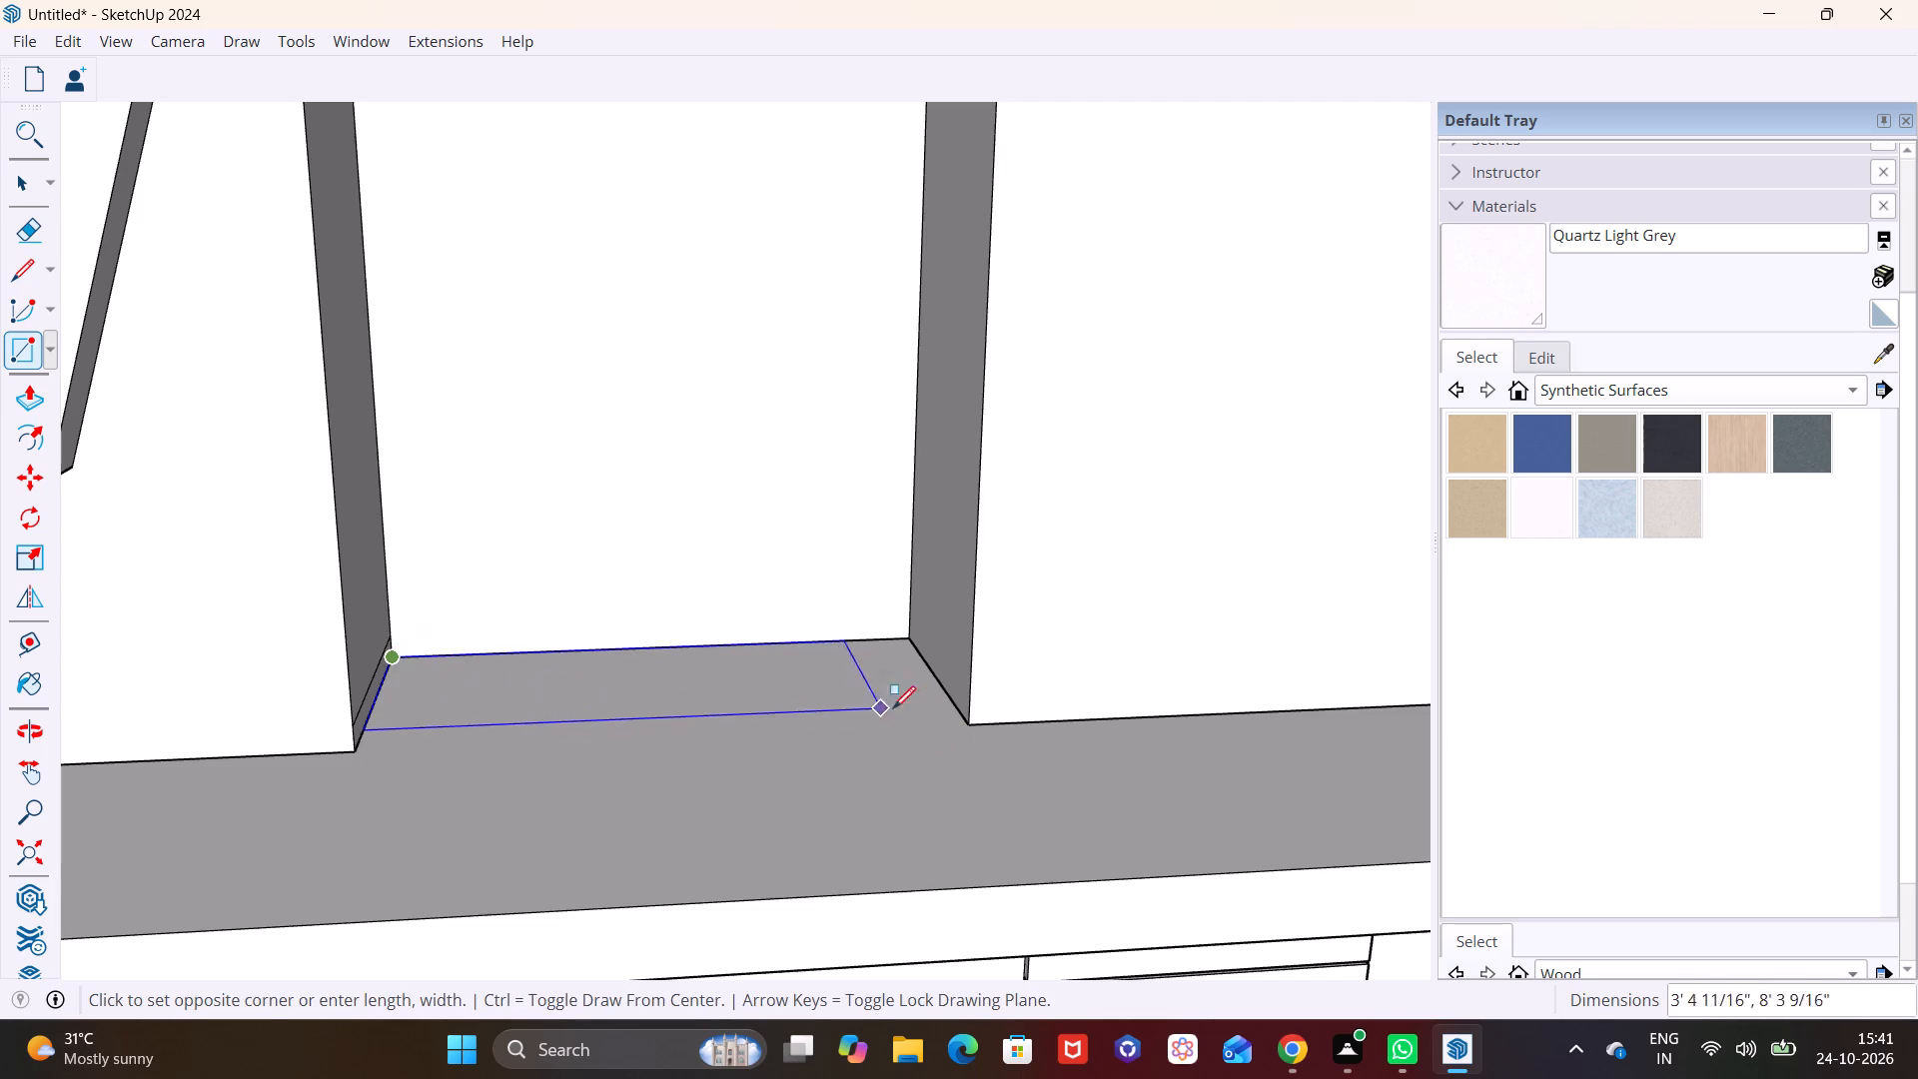
{"action": "left_click", "coordinate": [942, 700]}
Raise the floor rectangle in the lowest recess by about 3 15/16" to form a low step.
{"action": "key", "text": "space"}
{"action": "left_click", "coordinate": [710, 670]}
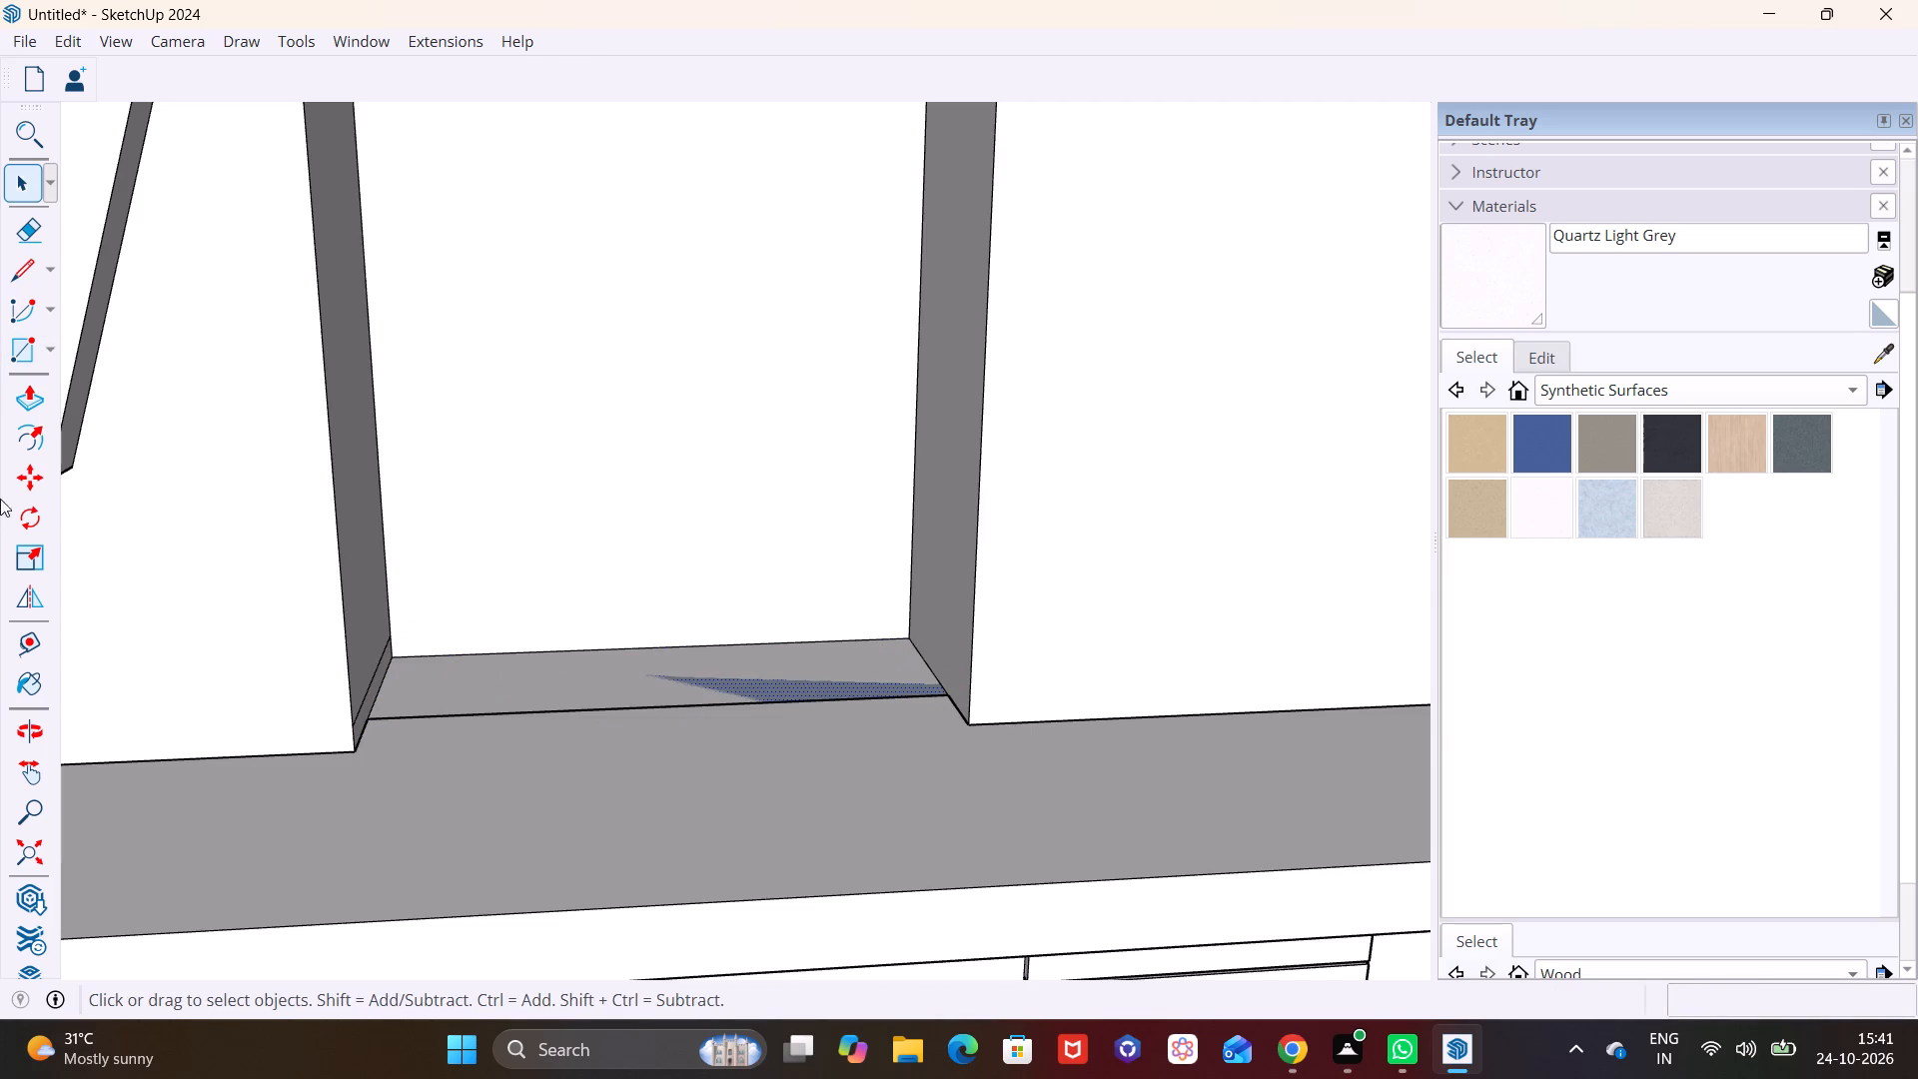
{"action": "left_click", "coordinate": [35, 406]}
{"action": "left_click", "coordinate": [509, 675]}
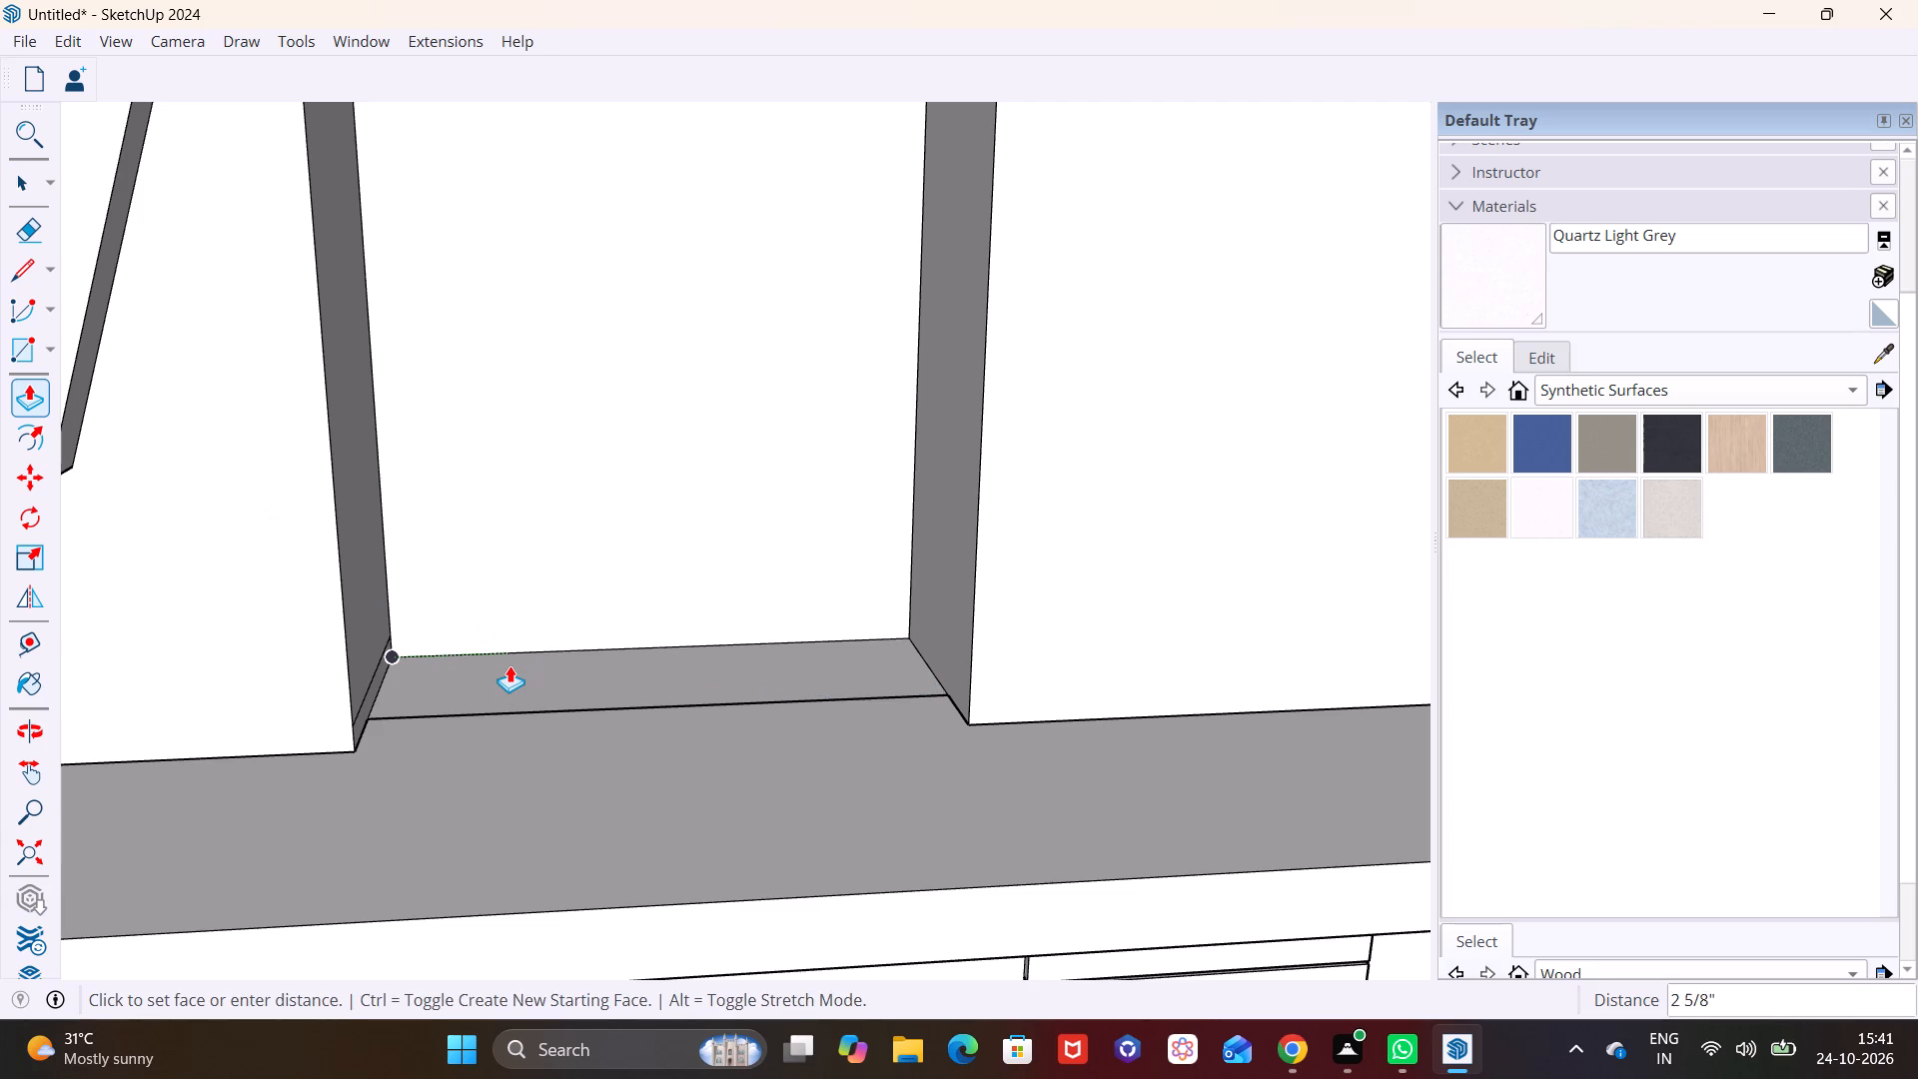
{"action": "left_click_drag", "start_coordinate": [495, 672], "coordinate": [485, 670]}
{"action": "key", "text": "ctrl+z"}
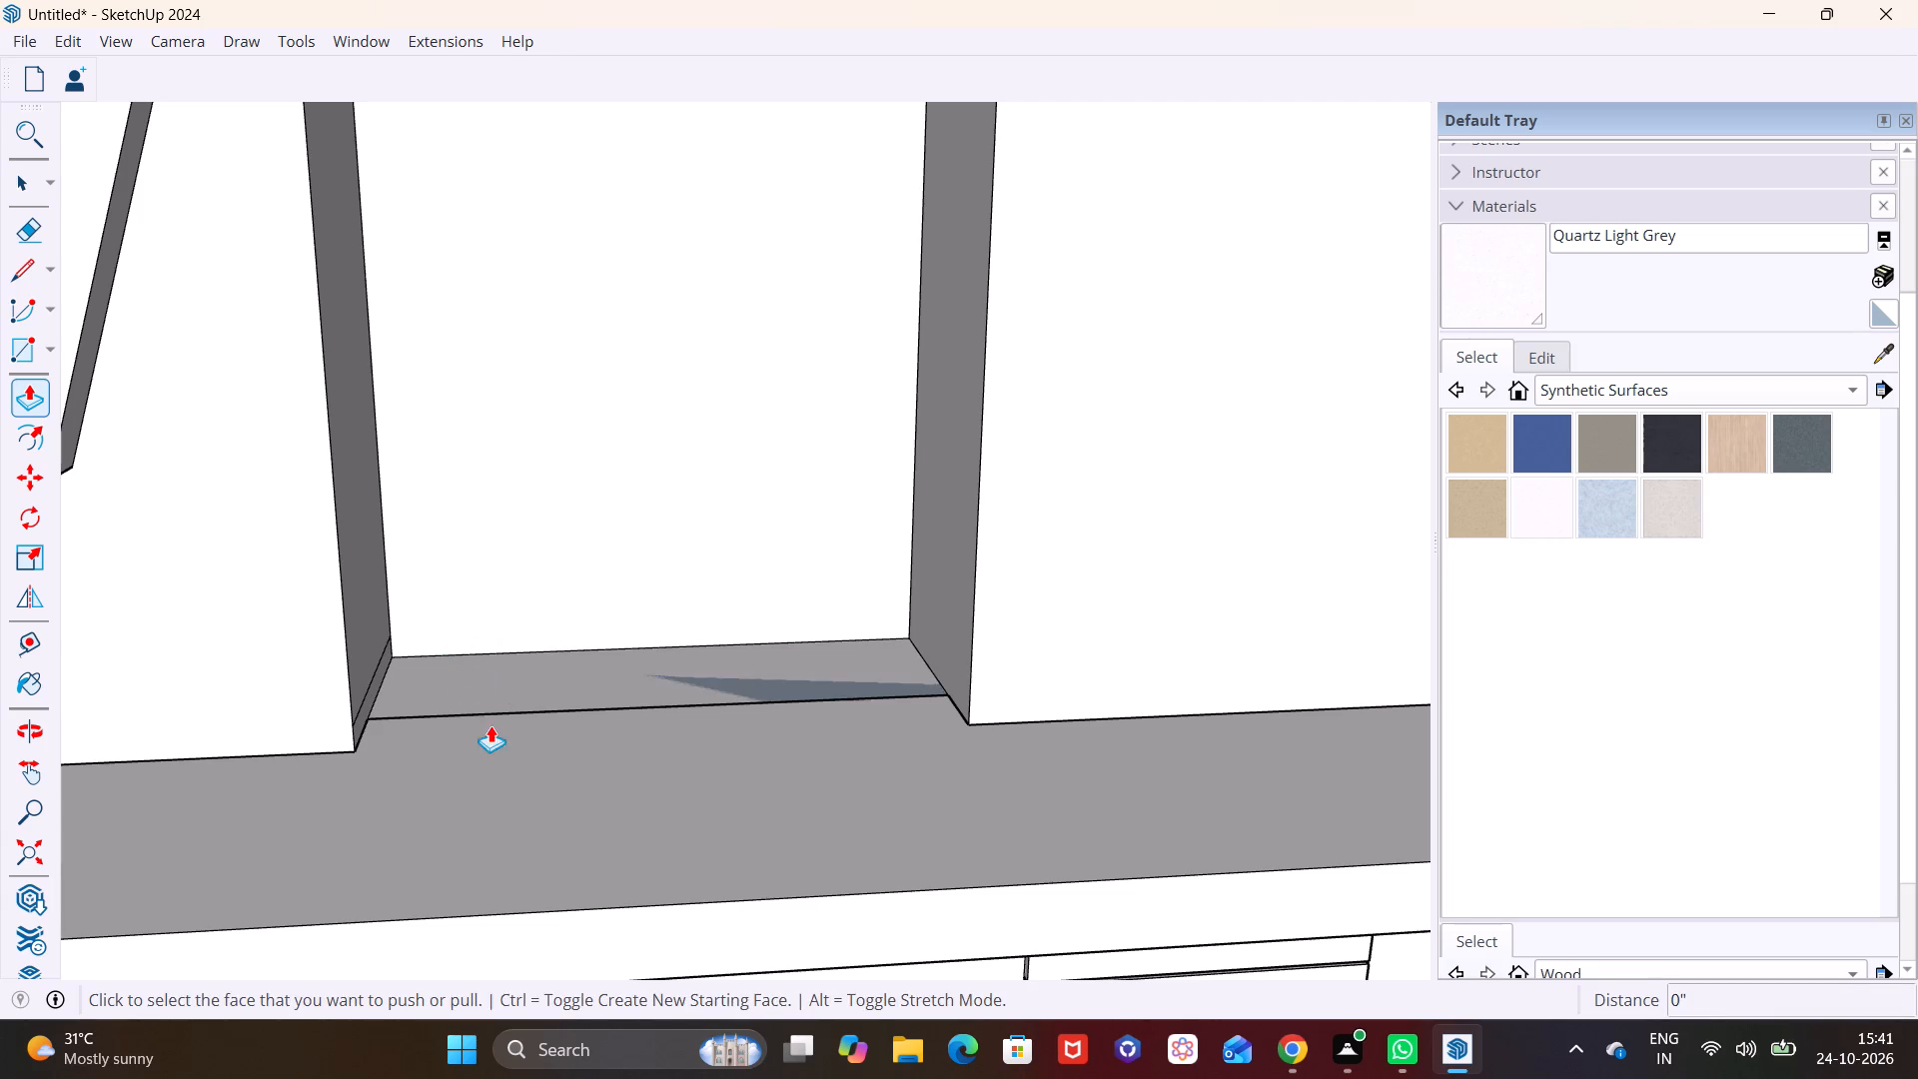
{"action": "middle_click_drag", "start_coordinate": [499, 719], "coordinate": [444, 652]}
{"action": "scroll", "coordinate": [534, 650], "scroll_direction": "up", "scroll_amount": 6}
{"action": "left_click", "coordinate": [518, 715]}
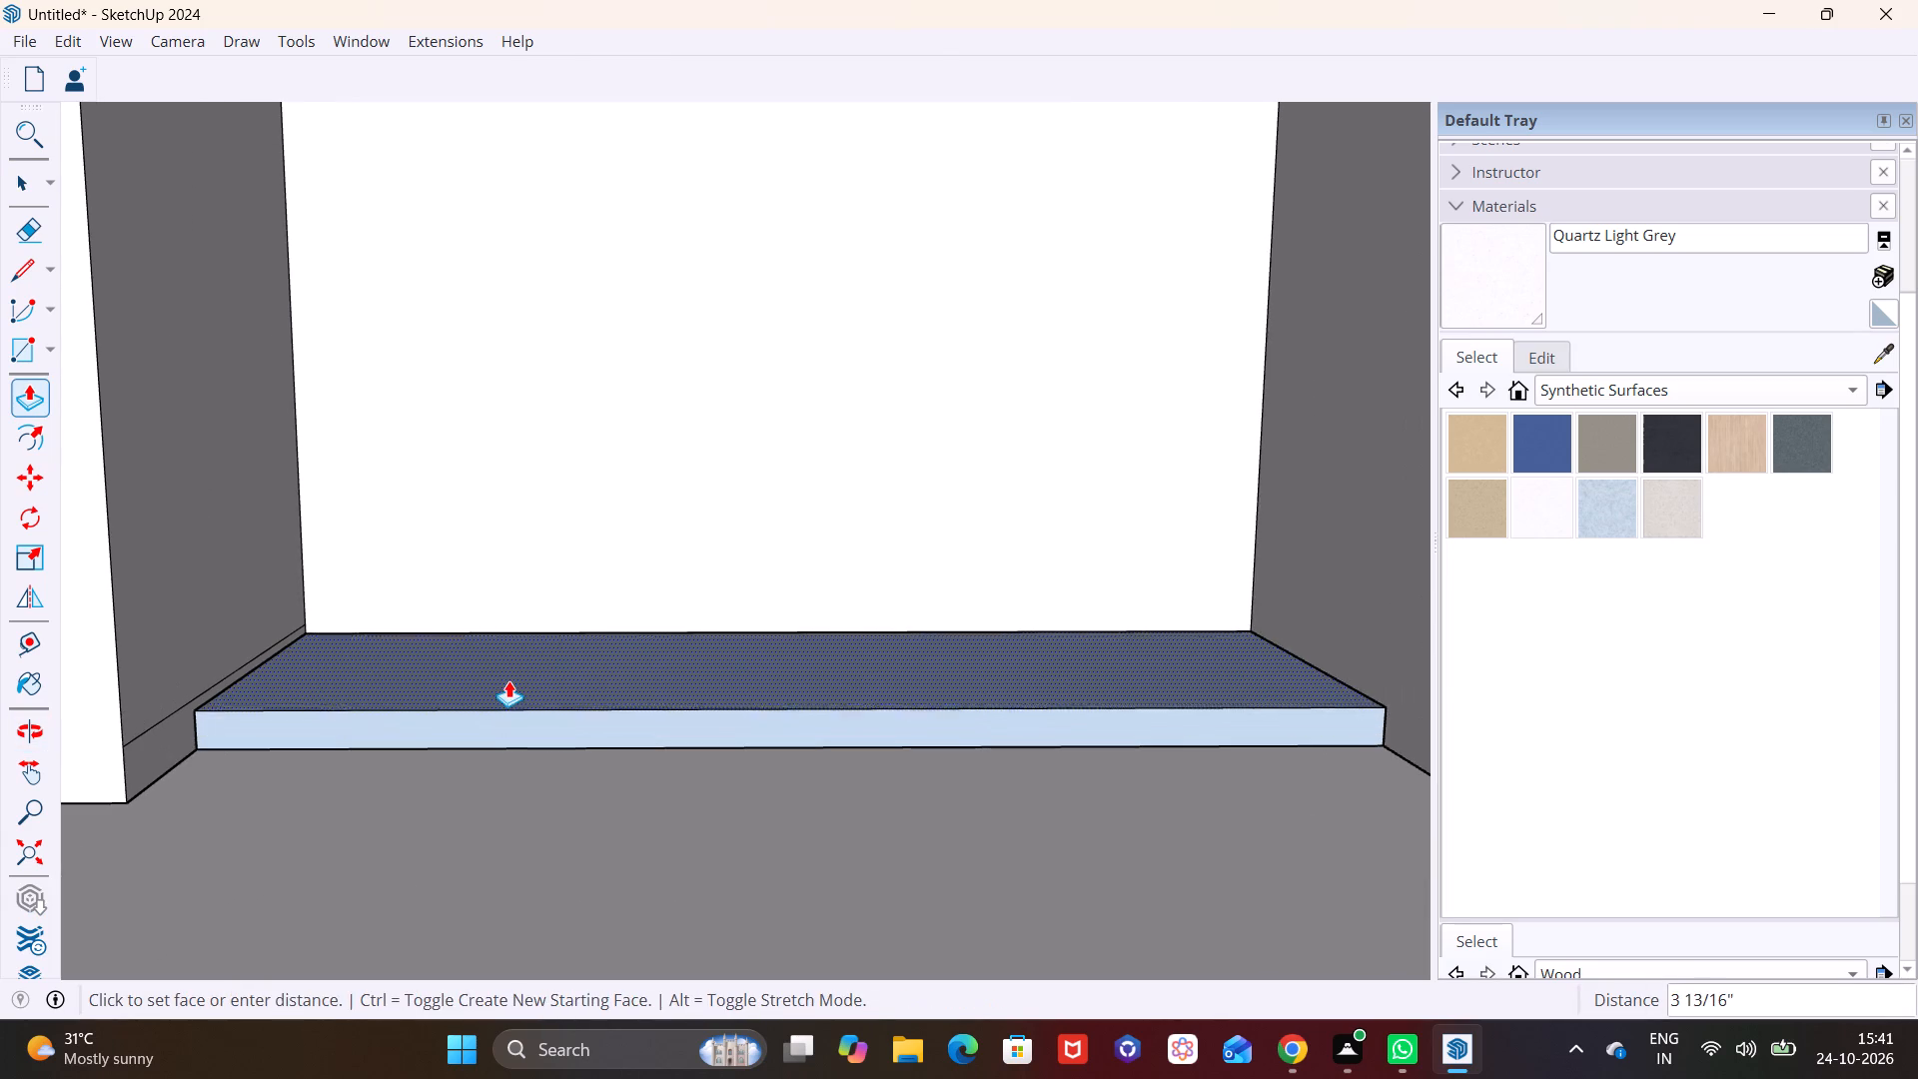
{"action": "left_click", "coordinate": [508, 678]}
Pull the low step's front face forward about 1' 3 5/8", bringing it flush with the facade.
{"action": "scroll", "coordinate": [411, 757], "scroll_direction": "up", "scroll_amount": 1}
{"action": "middle_click_drag", "start_coordinate": [411, 757], "coordinate": [534, 777]}
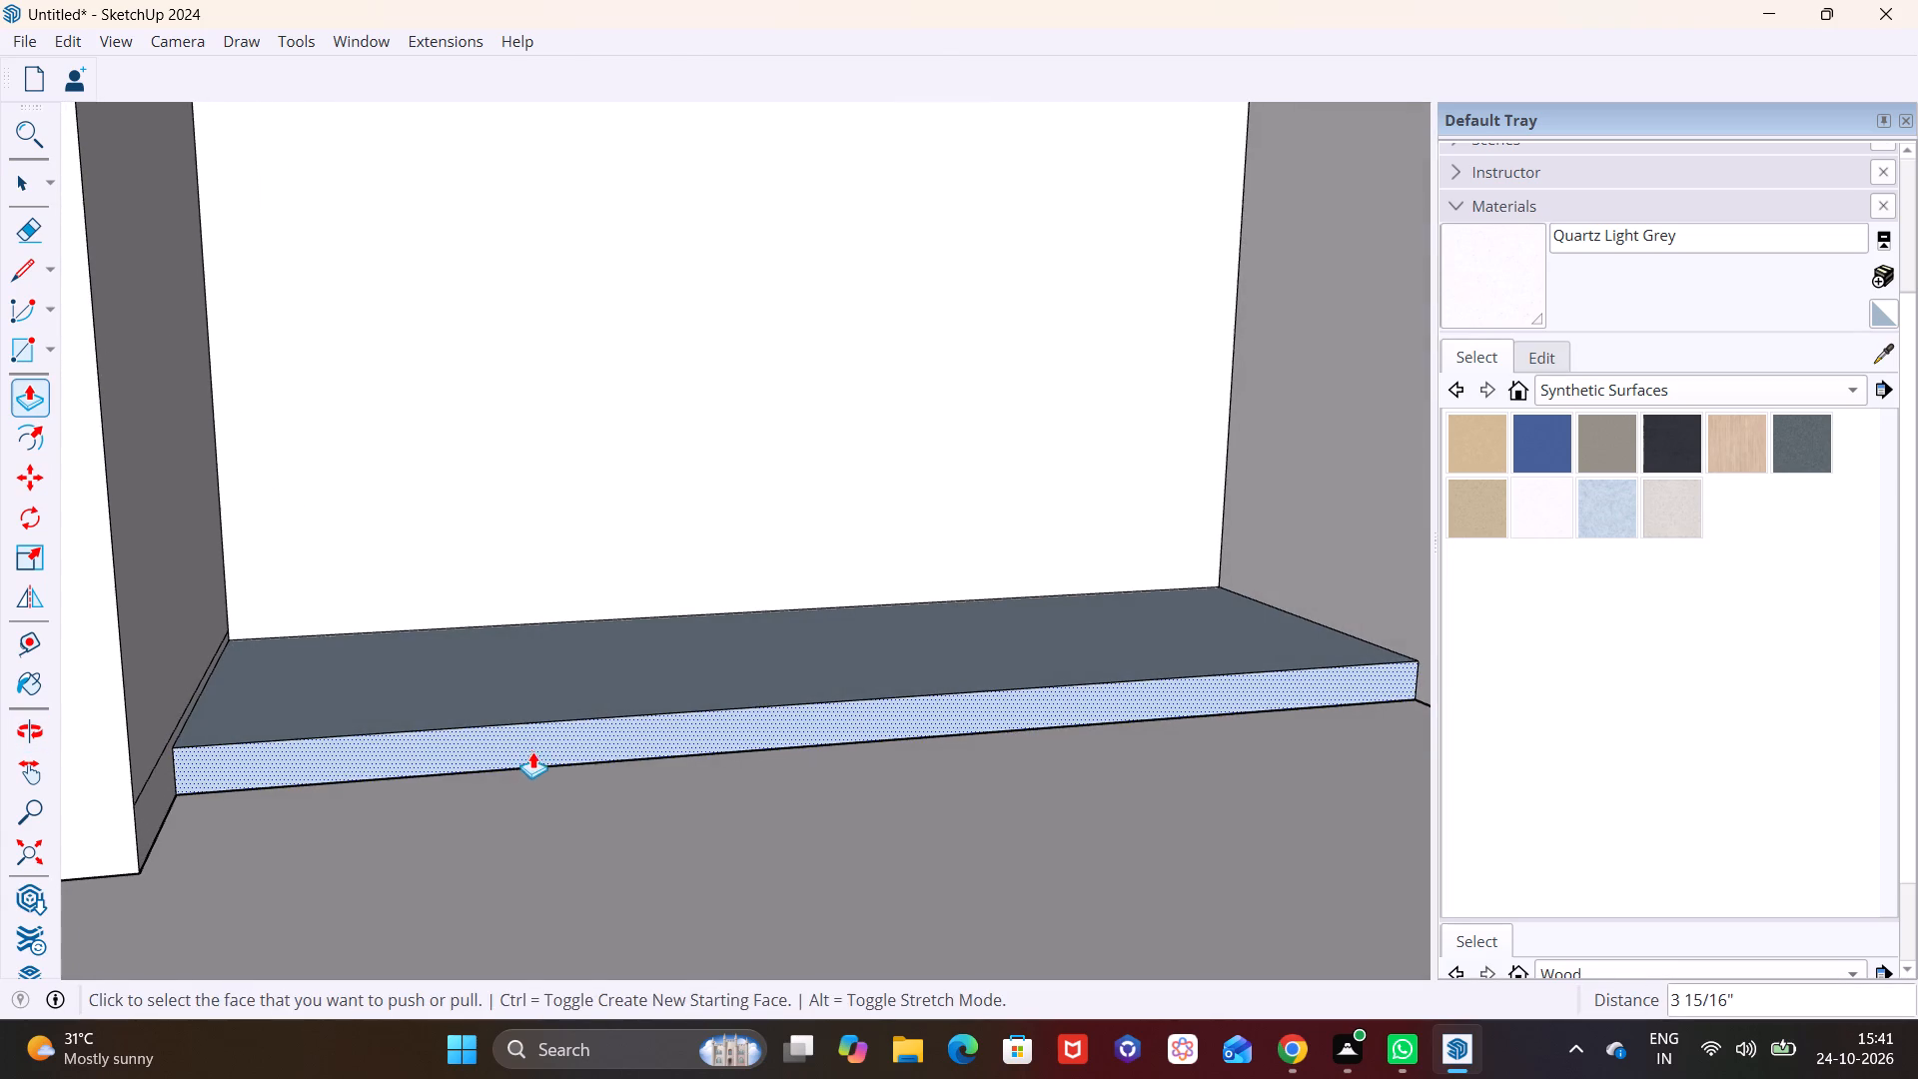
{"action": "left_click", "coordinate": [530, 746]}
{"action": "left_click", "coordinate": [193, 813]}
Raise the rear part of the step's top face about 1' 11" above the front strip.
{"action": "scroll", "coordinate": [471, 800], "scroll_direction": "down", "scroll_amount": 1}
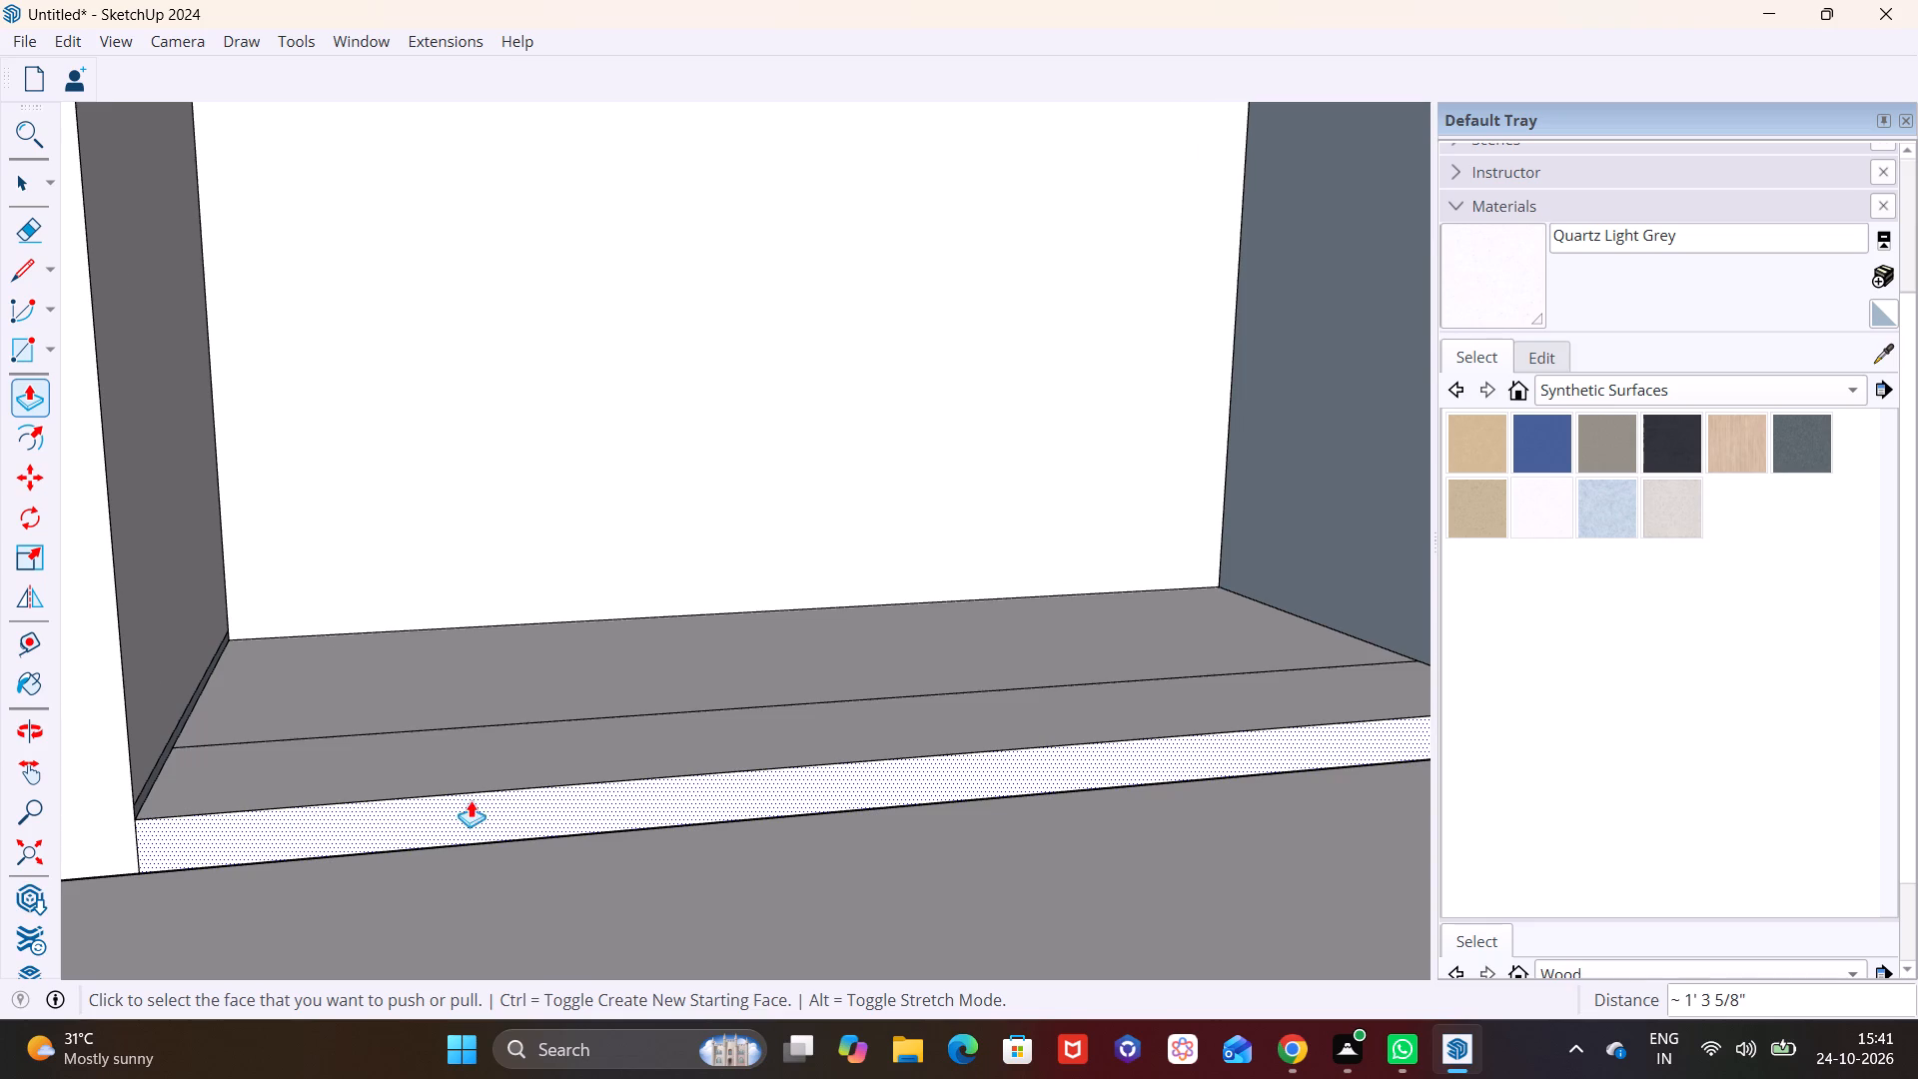
{"action": "scroll", "coordinate": [471, 800], "scroll_direction": "down", "scroll_amount": 1}
{"action": "middle_click_drag", "start_coordinate": [547, 761], "coordinate": [521, 933], "text": "shift"}
{"action": "middle_click_drag", "start_coordinate": [521, 897], "coordinate": [489, 634]}
{"action": "middle_click_drag", "start_coordinate": [500, 698], "coordinate": [431, 895]}
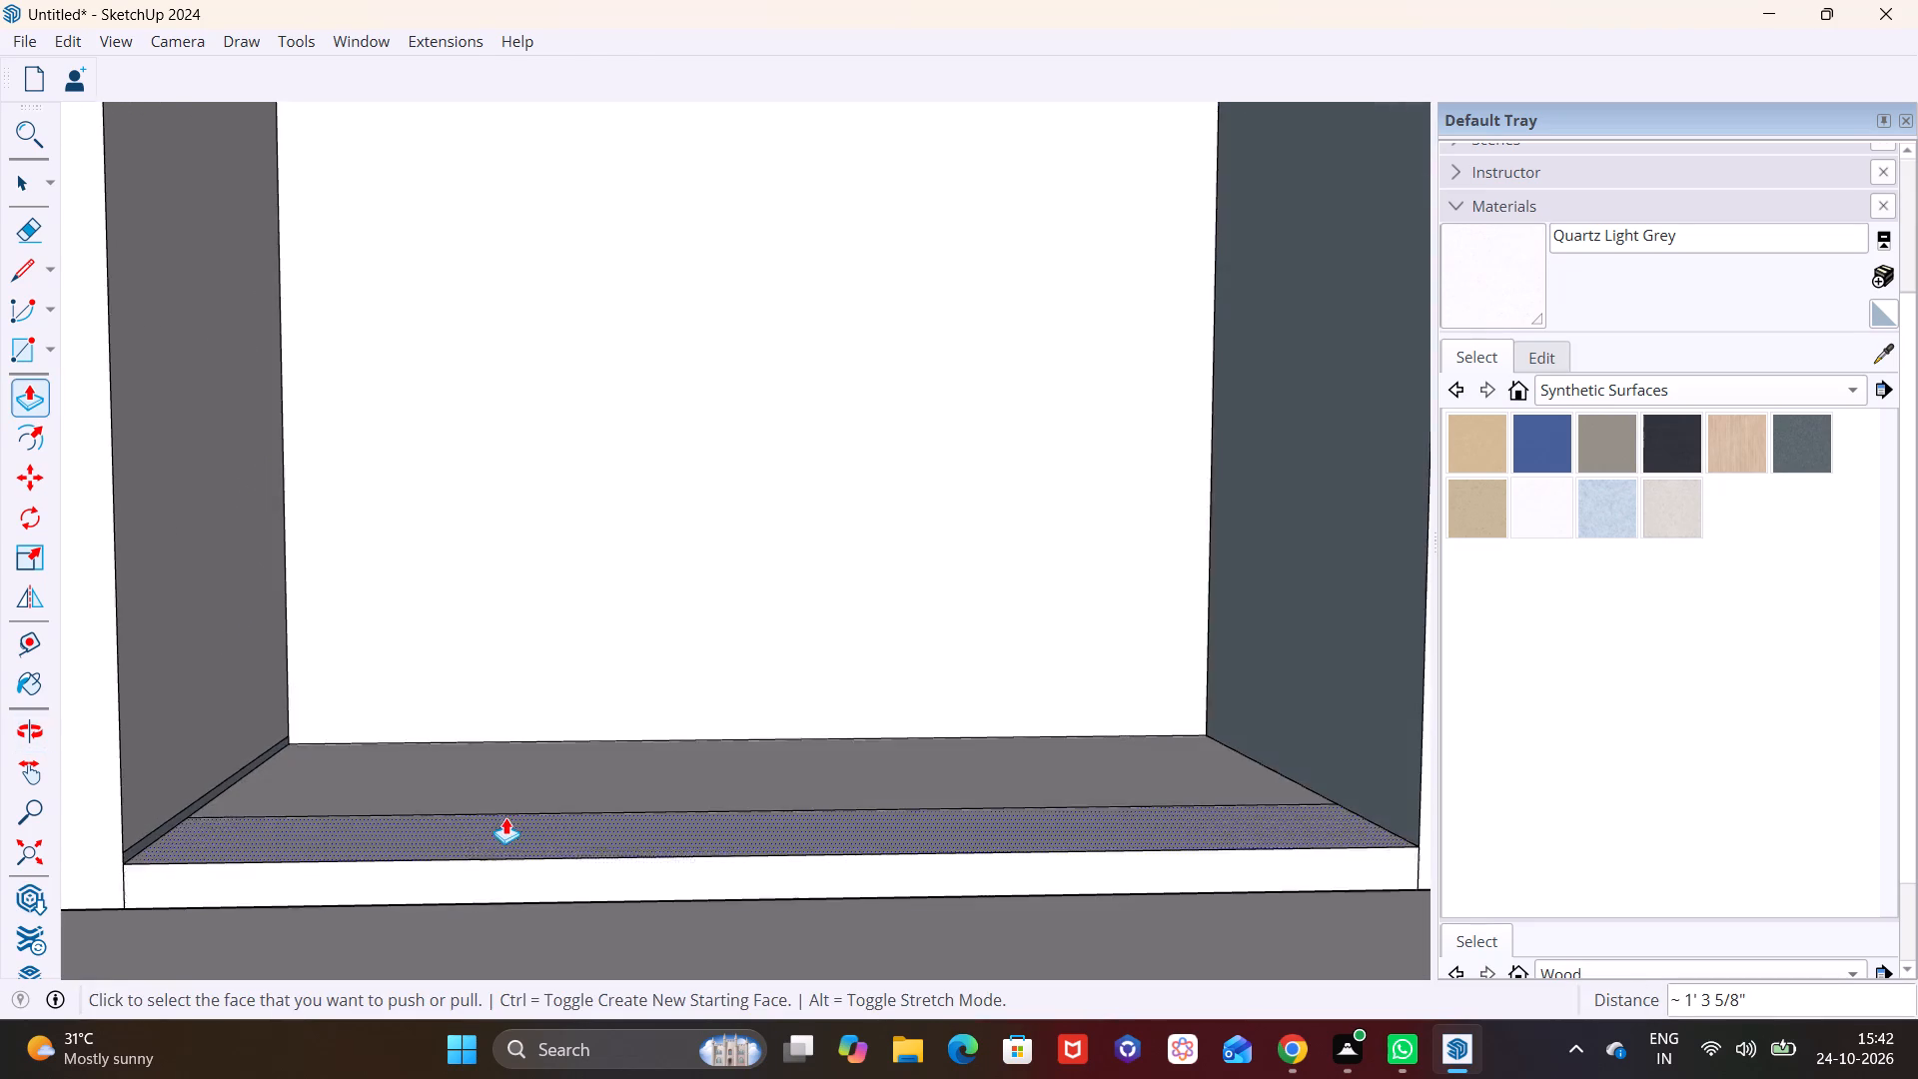
{"action": "scroll", "coordinate": [506, 817], "scroll_direction": "down", "scroll_amount": 3}
{"action": "middle_click_drag", "start_coordinate": [529, 813], "coordinate": [496, 915]}
{"action": "scroll", "coordinate": [499, 901], "scroll_direction": "down", "scroll_amount": 1}
{"action": "left_click", "coordinate": [575, 774]}
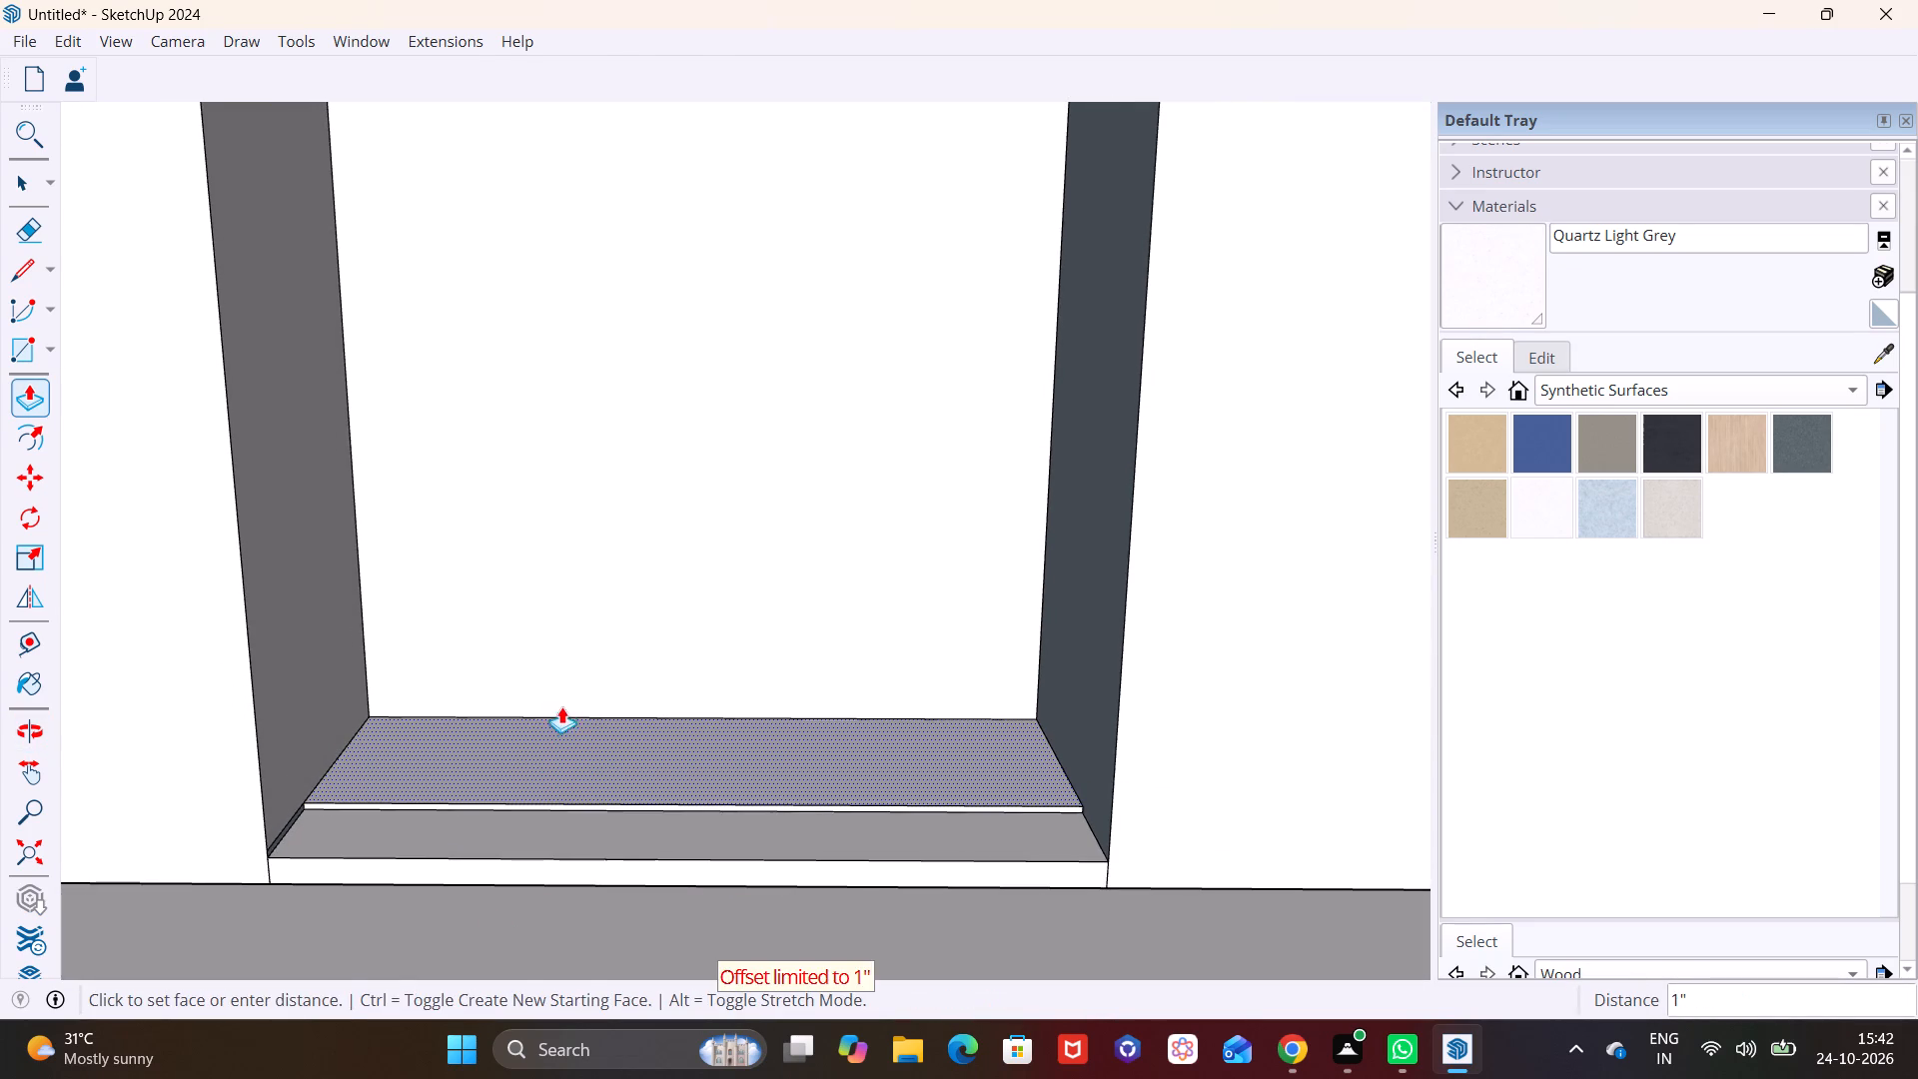
{"action": "left_click", "coordinate": [561, 701]}
{"action": "left_click_drag", "start_coordinate": [544, 750], "coordinate": [544, 740]}
{"action": "left_click_drag", "start_coordinate": [542, 746], "coordinate": [538, 576]}
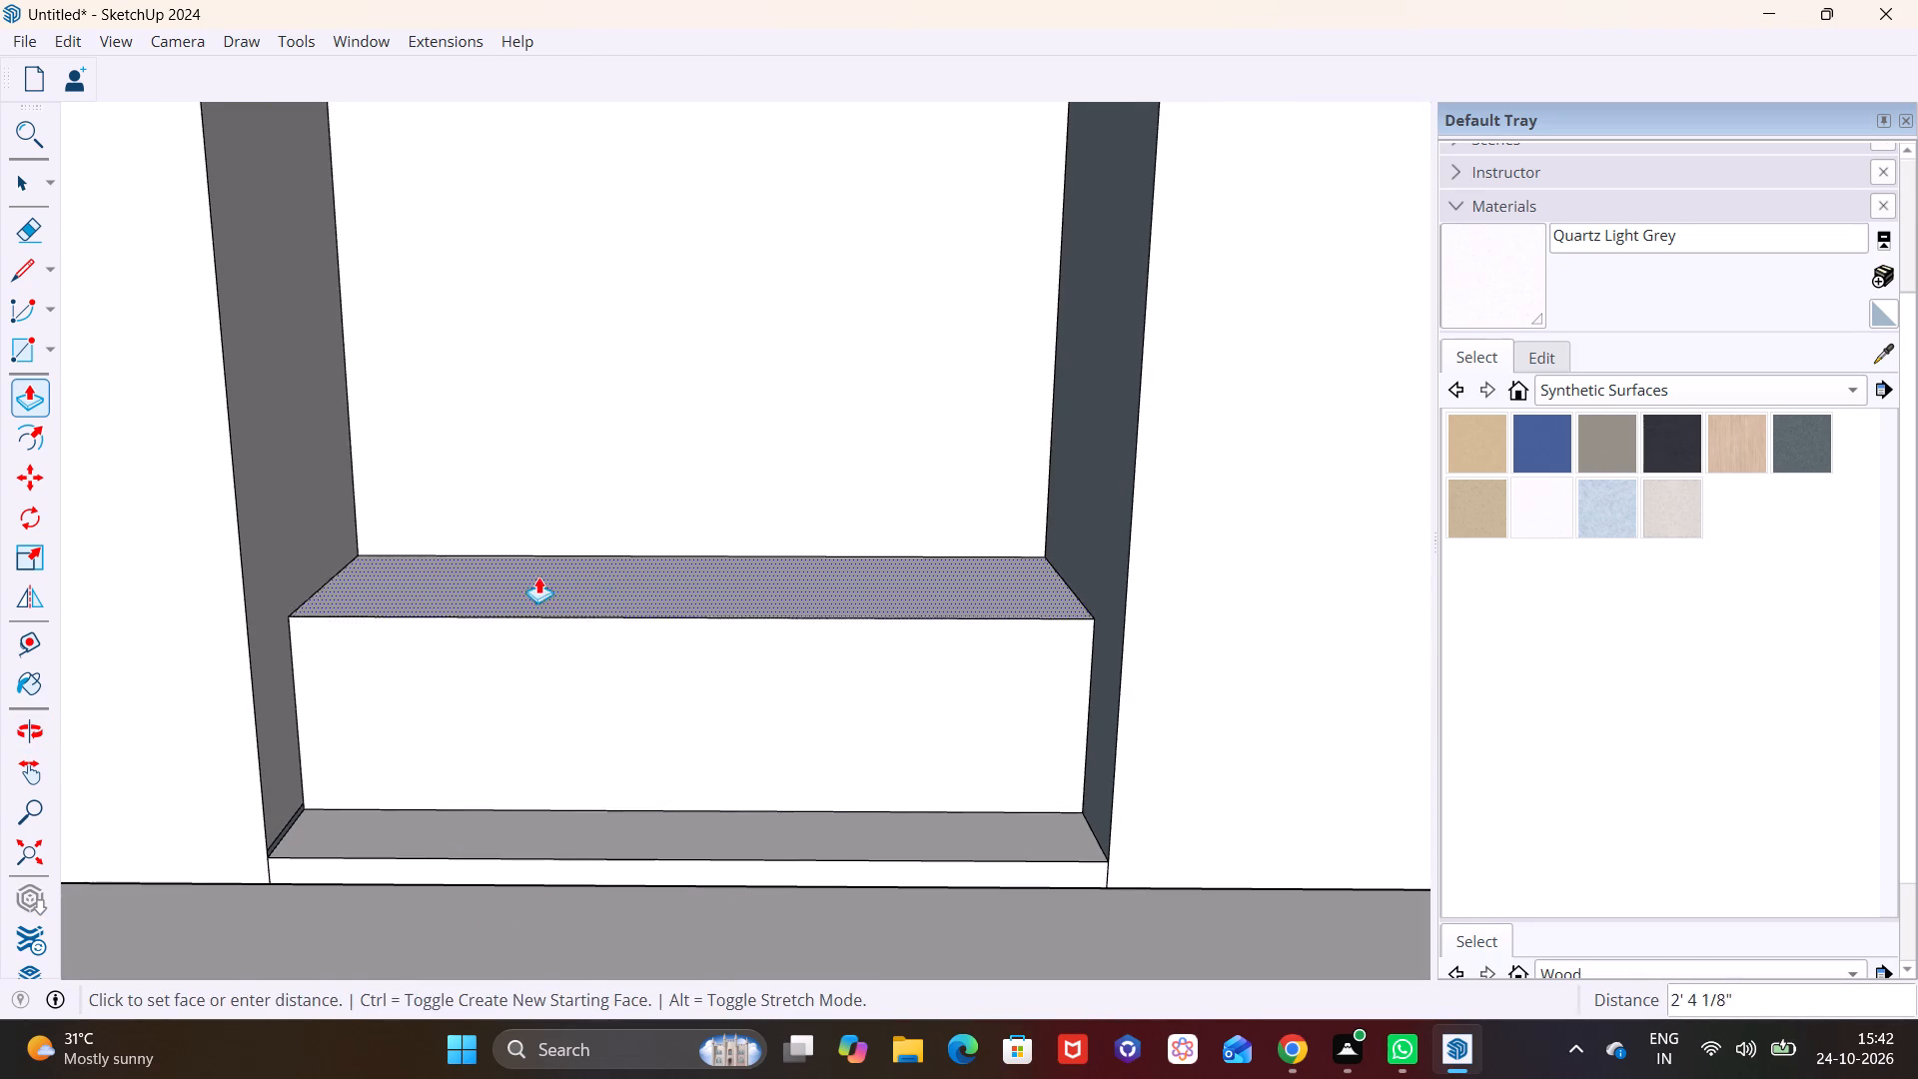
{"action": "left_click_drag", "start_coordinate": [538, 576], "coordinate": [536, 570]}
{"action": "left_click", "coordinate": [536, 570]}
{"action": "left_click", "coordinate": [526, 620]}
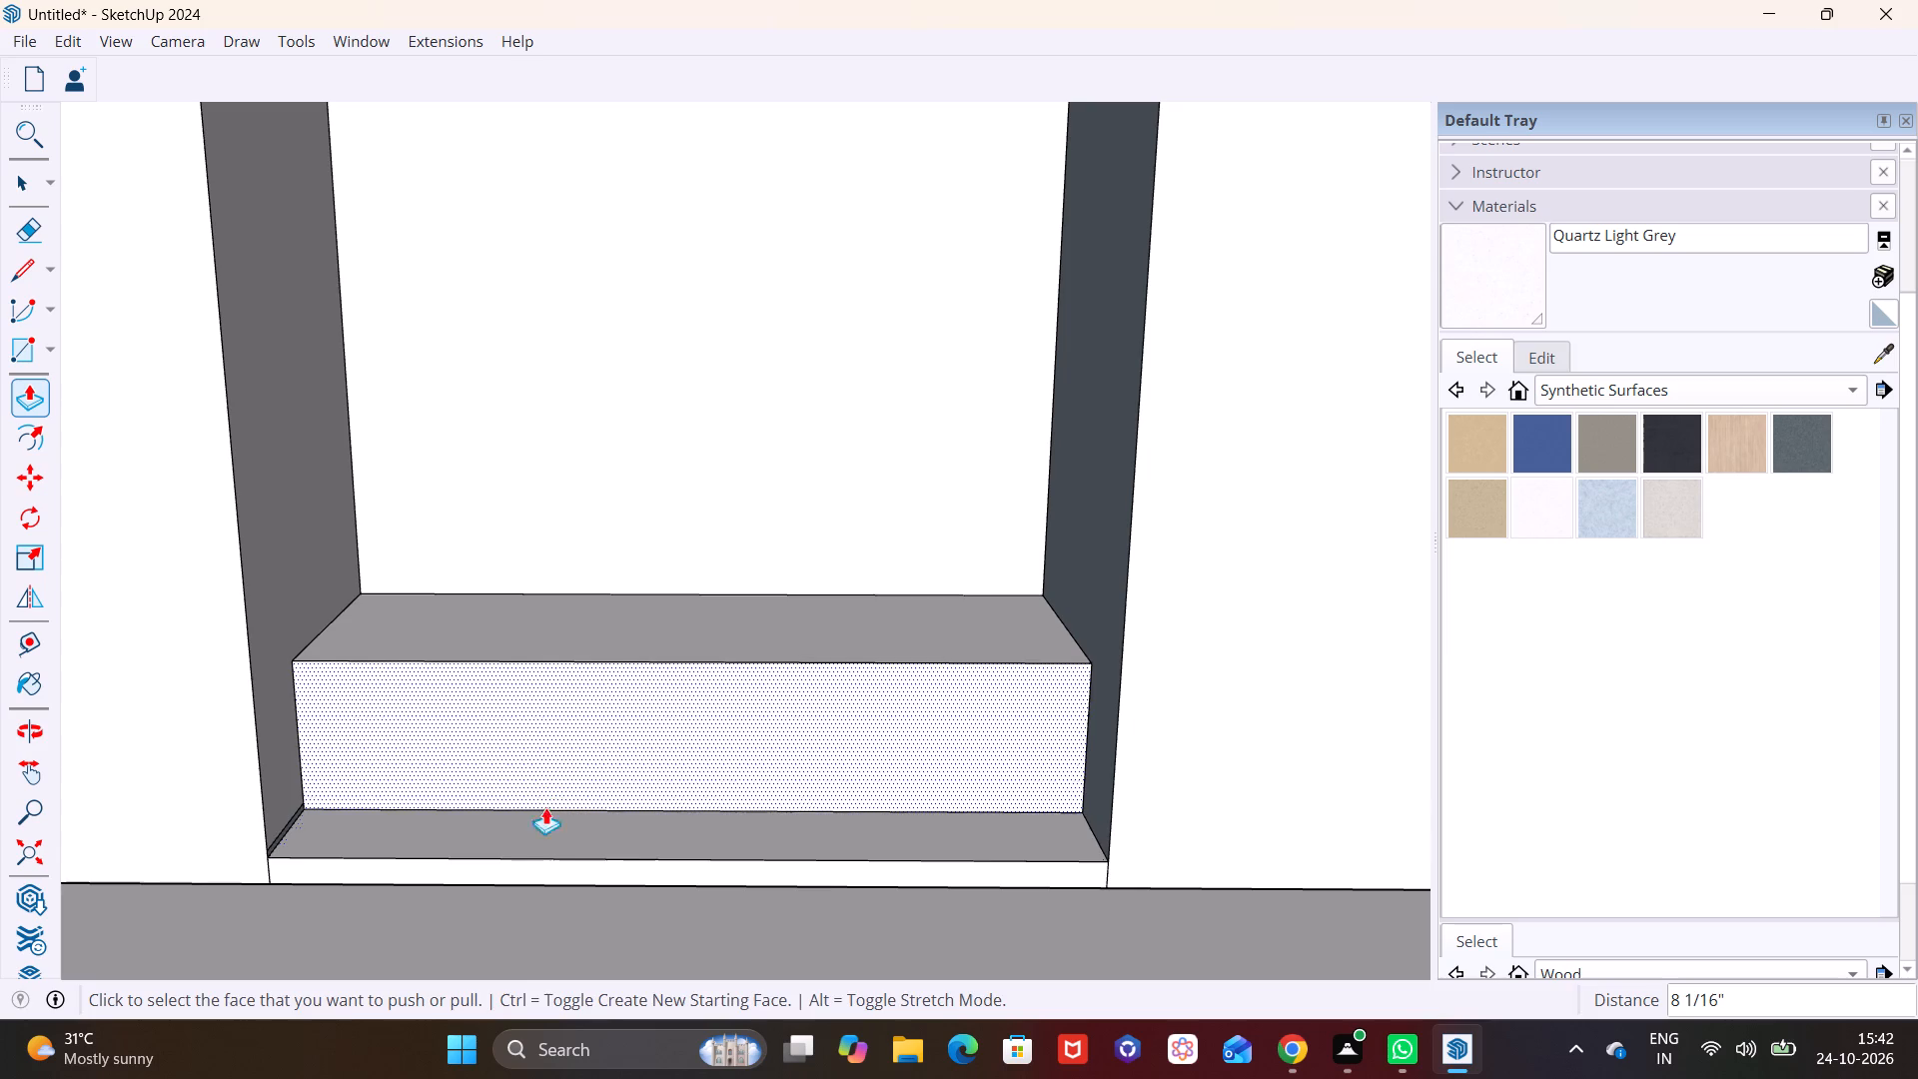
Raise the step's front strip 1' 11" level with the rear part, closing off the bottom of the lowest bay.
{"action": "left_click", "coordinate": [545, 837]}
{"action": "left_click", "coordinate": [514, 660]}
{"action": "middle_click_drag", "start_coordinate": [562, 766], "coordinate": [594, 566]}
{"action": "scroll", "coordinate": [598, 640], "scroll_direction": "down", "scroll_amount": 4}
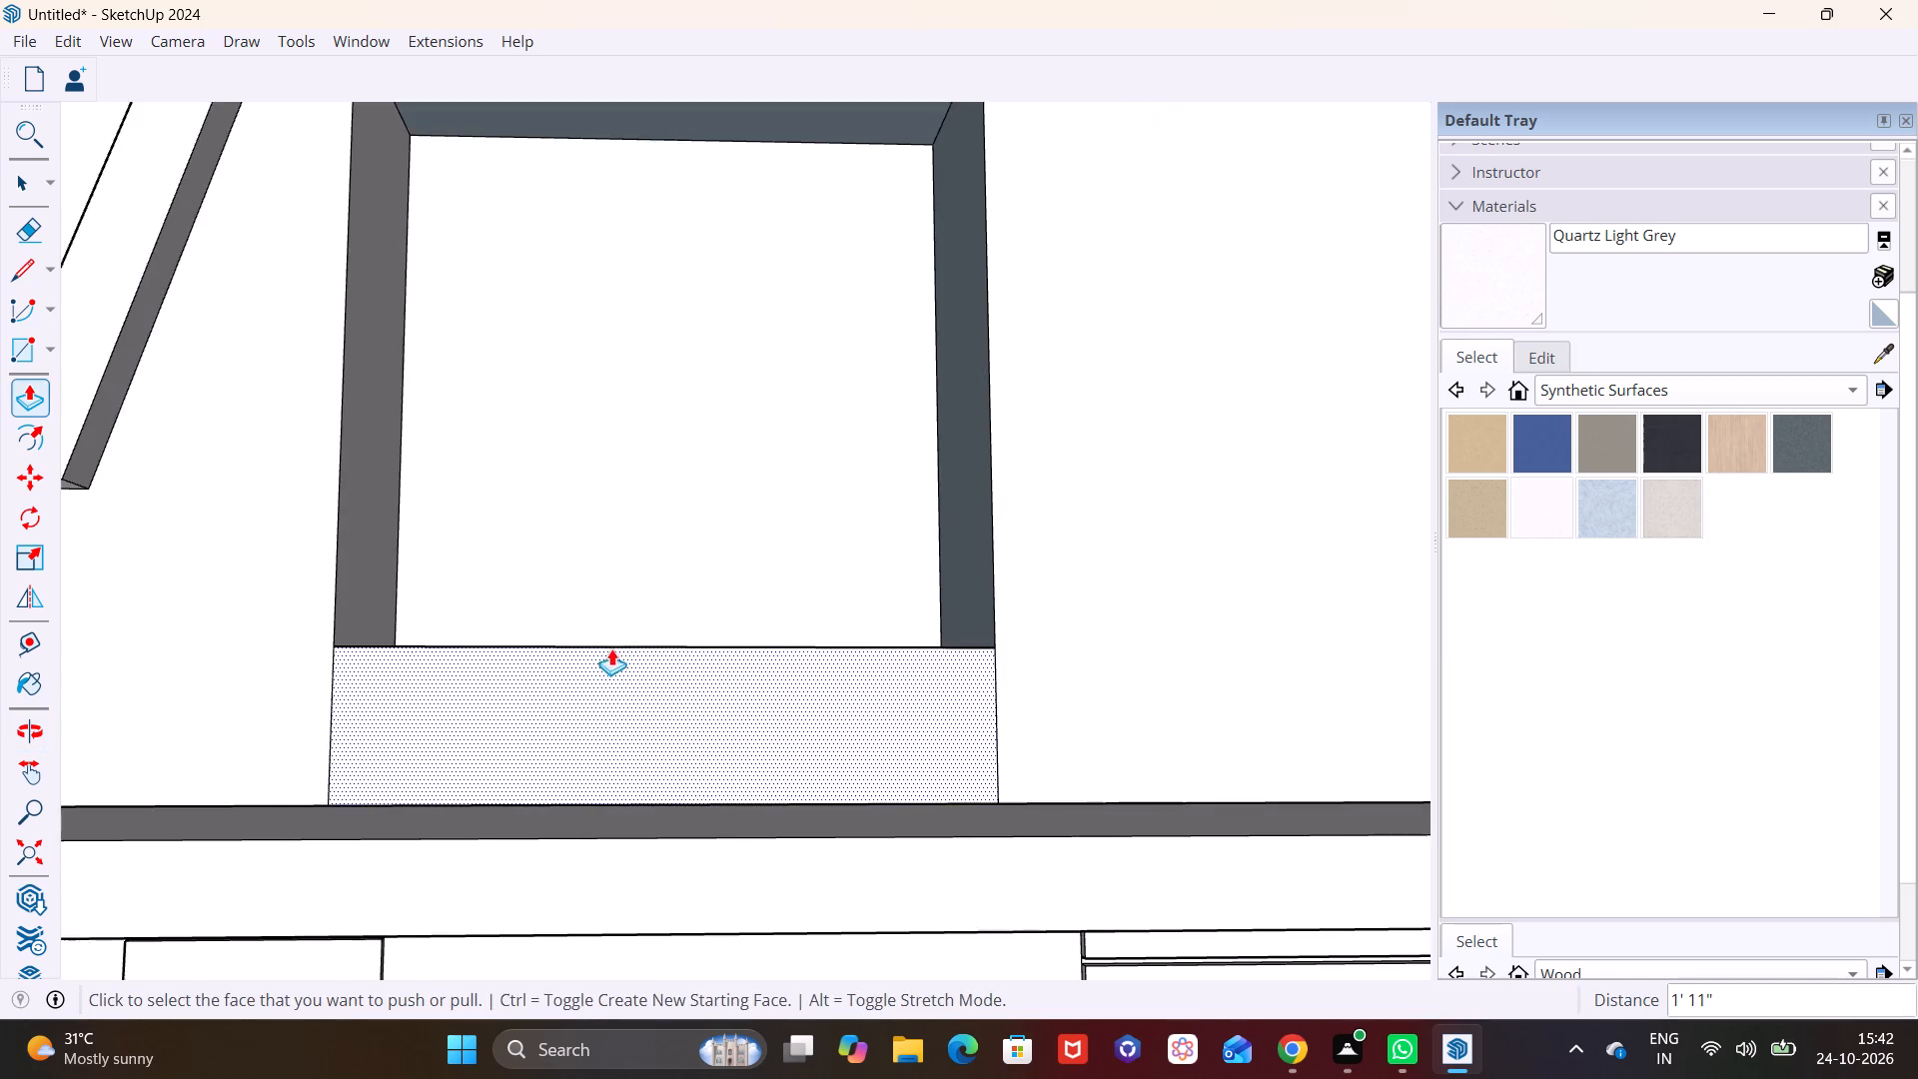
{"action": "middle_click_drag", "start_coordinate": [611, 668], "coordinate": [625, 857], "text": "shift"}
{"action": "middle_click_drag", "start_coordinate": [595, 726], "coordinate": [642, 779]}
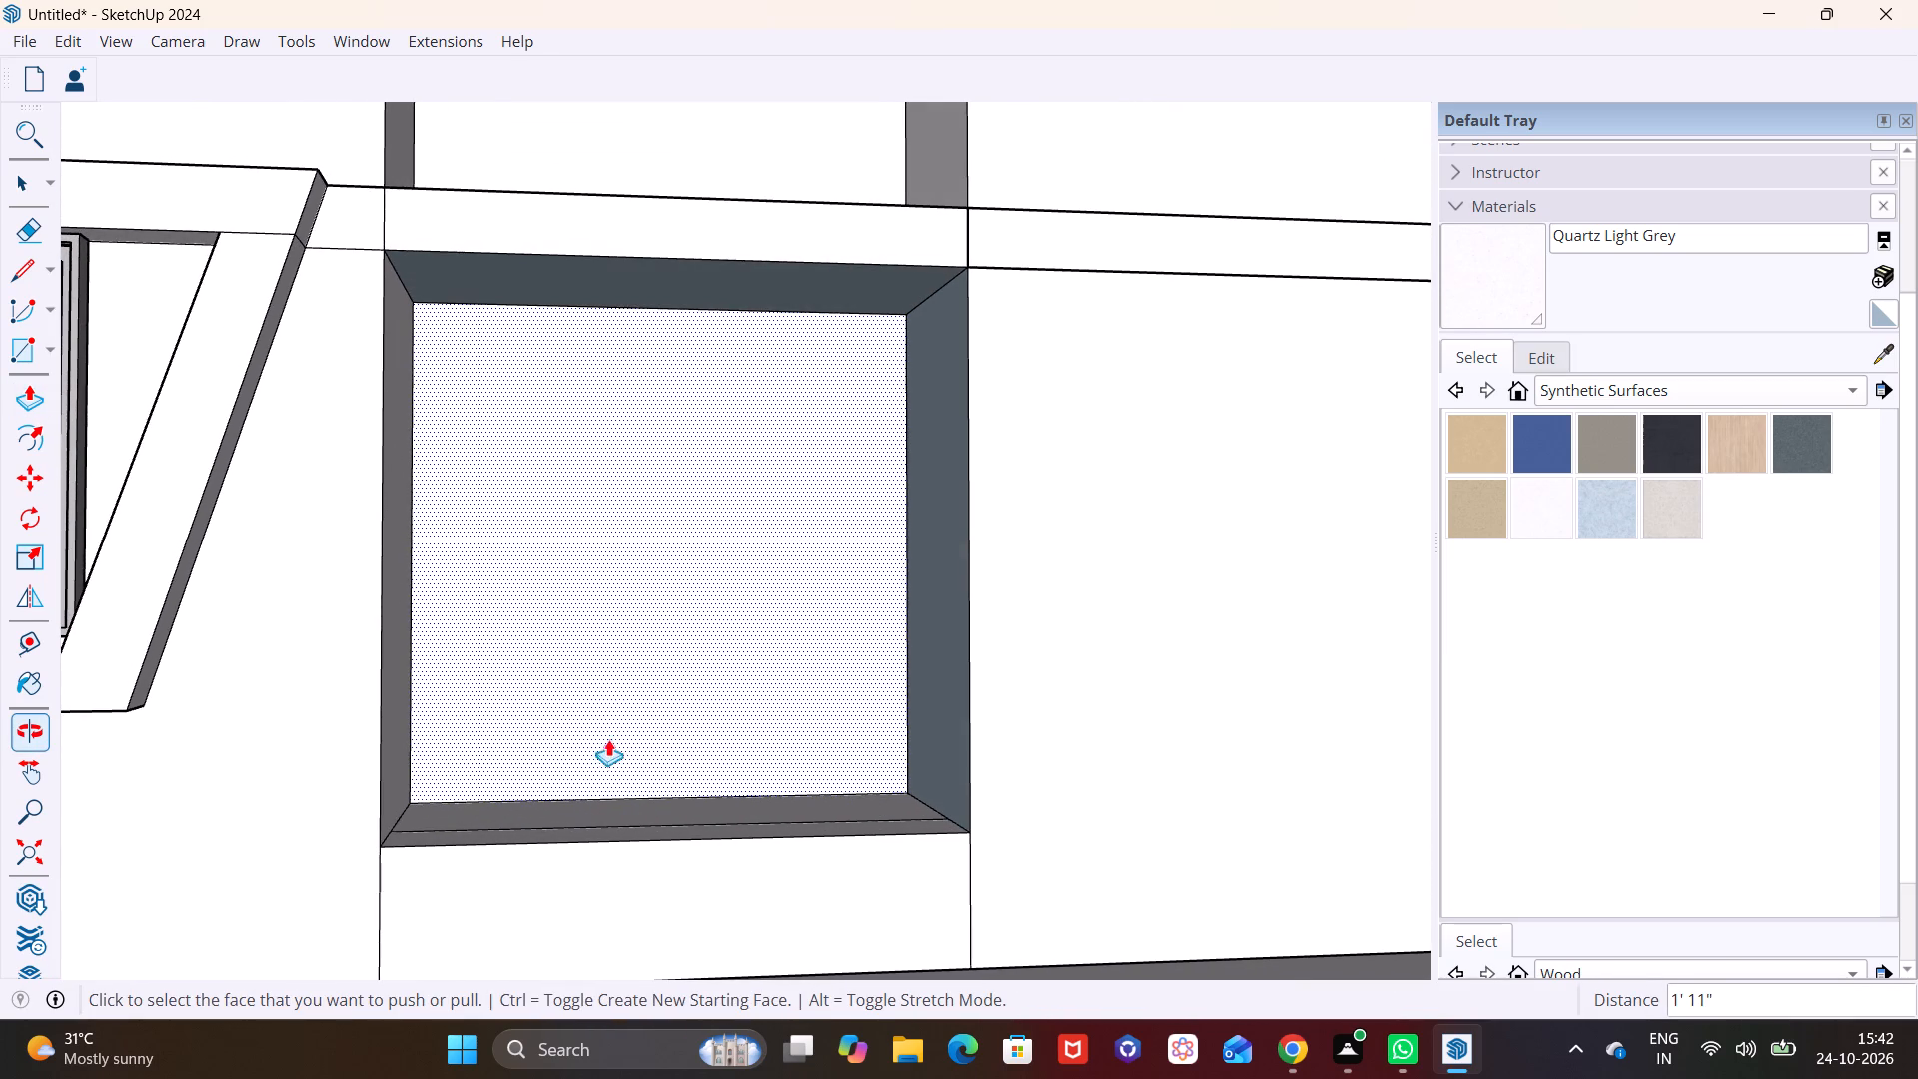
Raise both the rear part and the front strip of the lowest bay's base by a further 1' 3/8".
{"action": "scroll", "coordinate": [453, 506], "scroll_direction": "down", "scroll_amount": 2}
{"action": "left_click", "coordinate": [538, 756]}
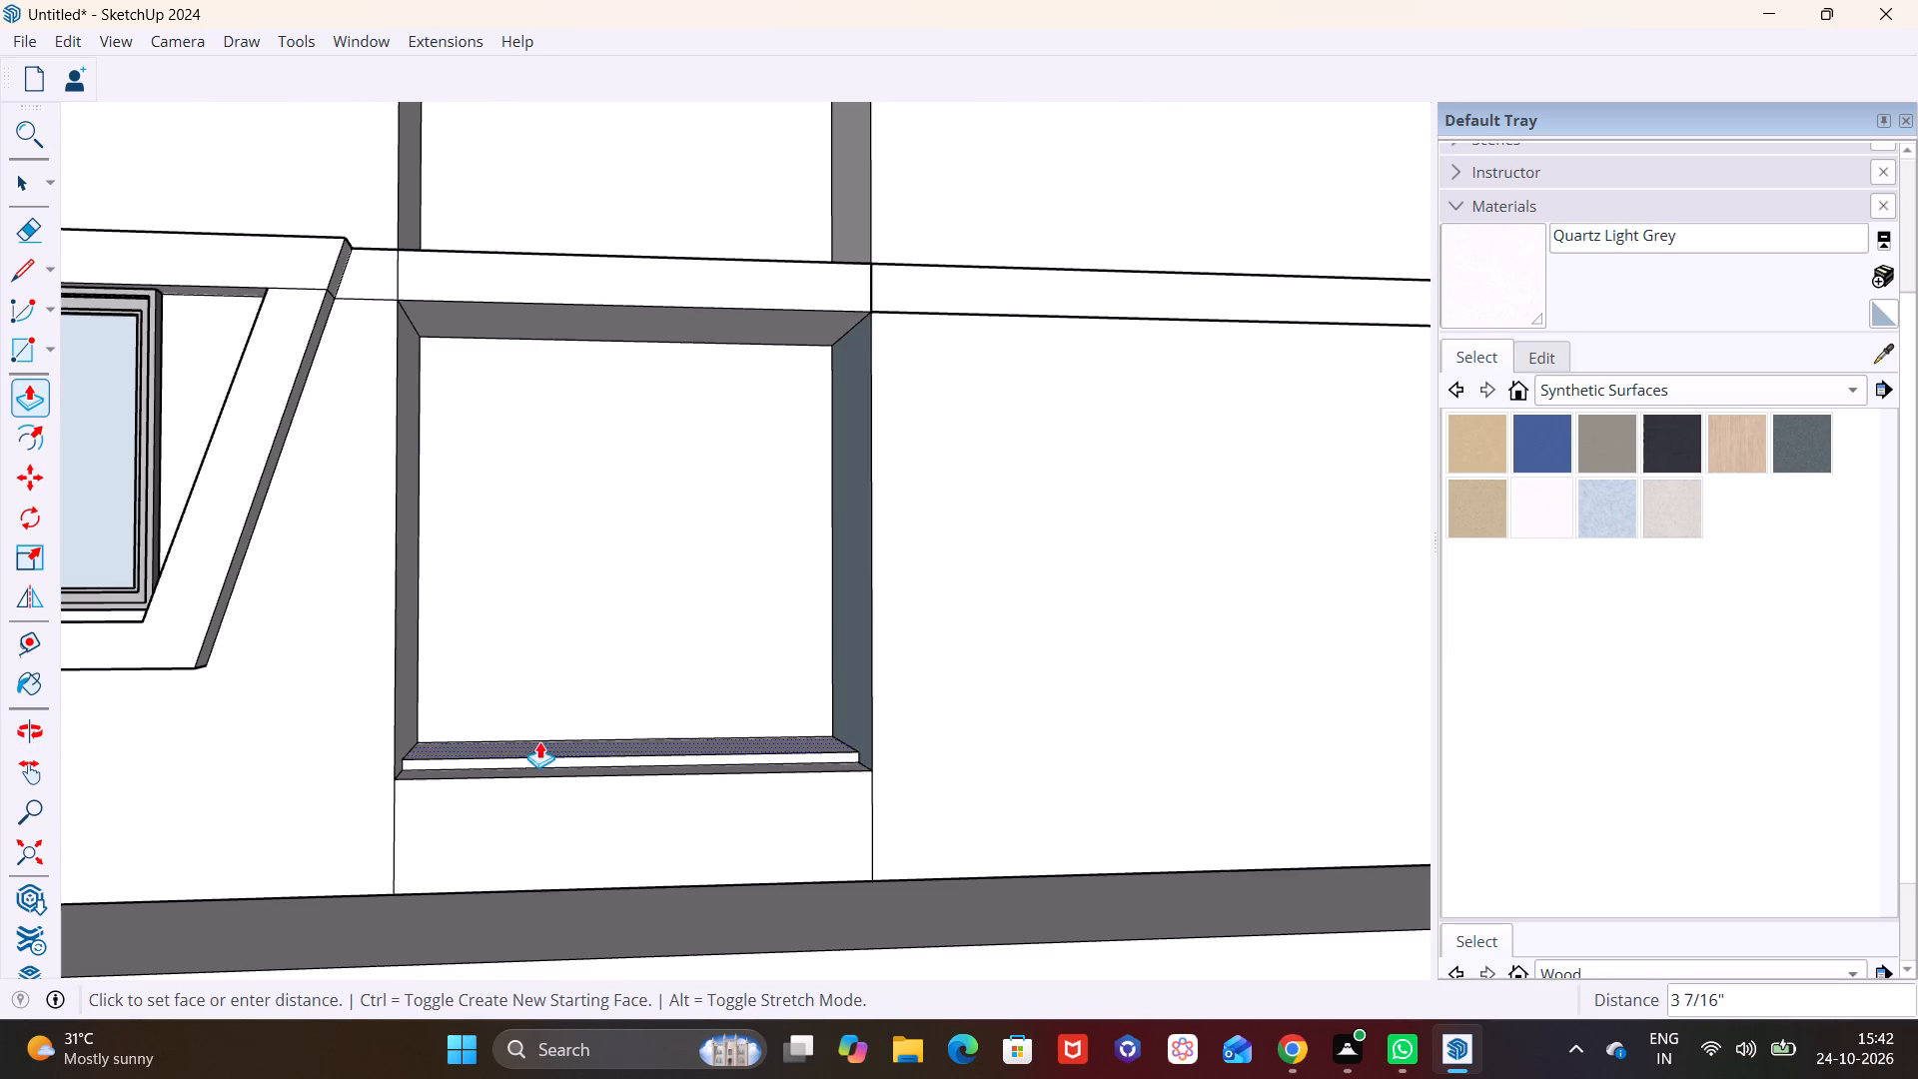
{"action": "left_click", "coordinate": [539, 713]}
{"action": "left_click", "coordinate": [539, 713]}
{"action": "left_click", "coordinate": [534, 768]}
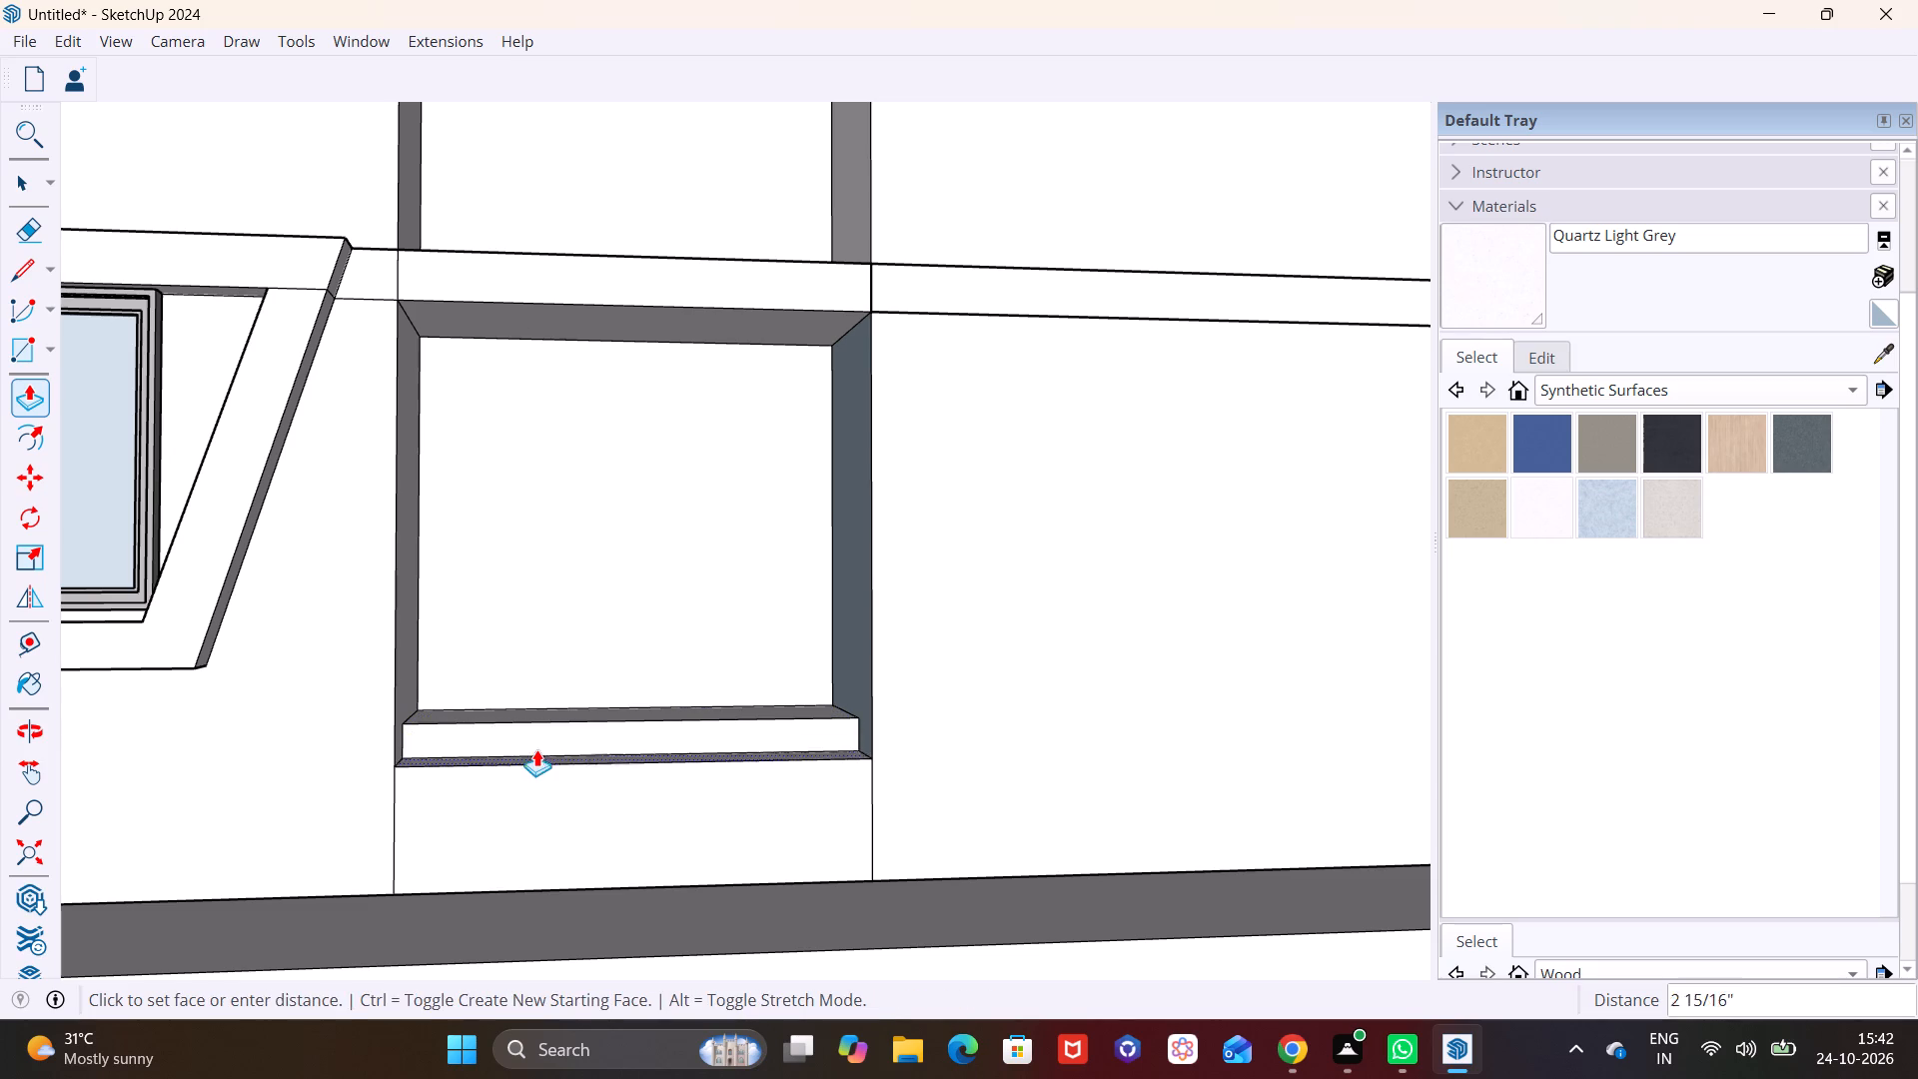
{"action": "left_click", "coordinate": [536, 719]}
Raise the floor face of the second bay from the bottom with Push/Pull to form a raised base.
{"action": "middle_click_drag", "start_coordinate": [637, 714], "coordinate": [627, 887]}
{"action": "scroll", "coordinate": [658, 866], "scroll_direction": "up", "scroll_amount": 2}
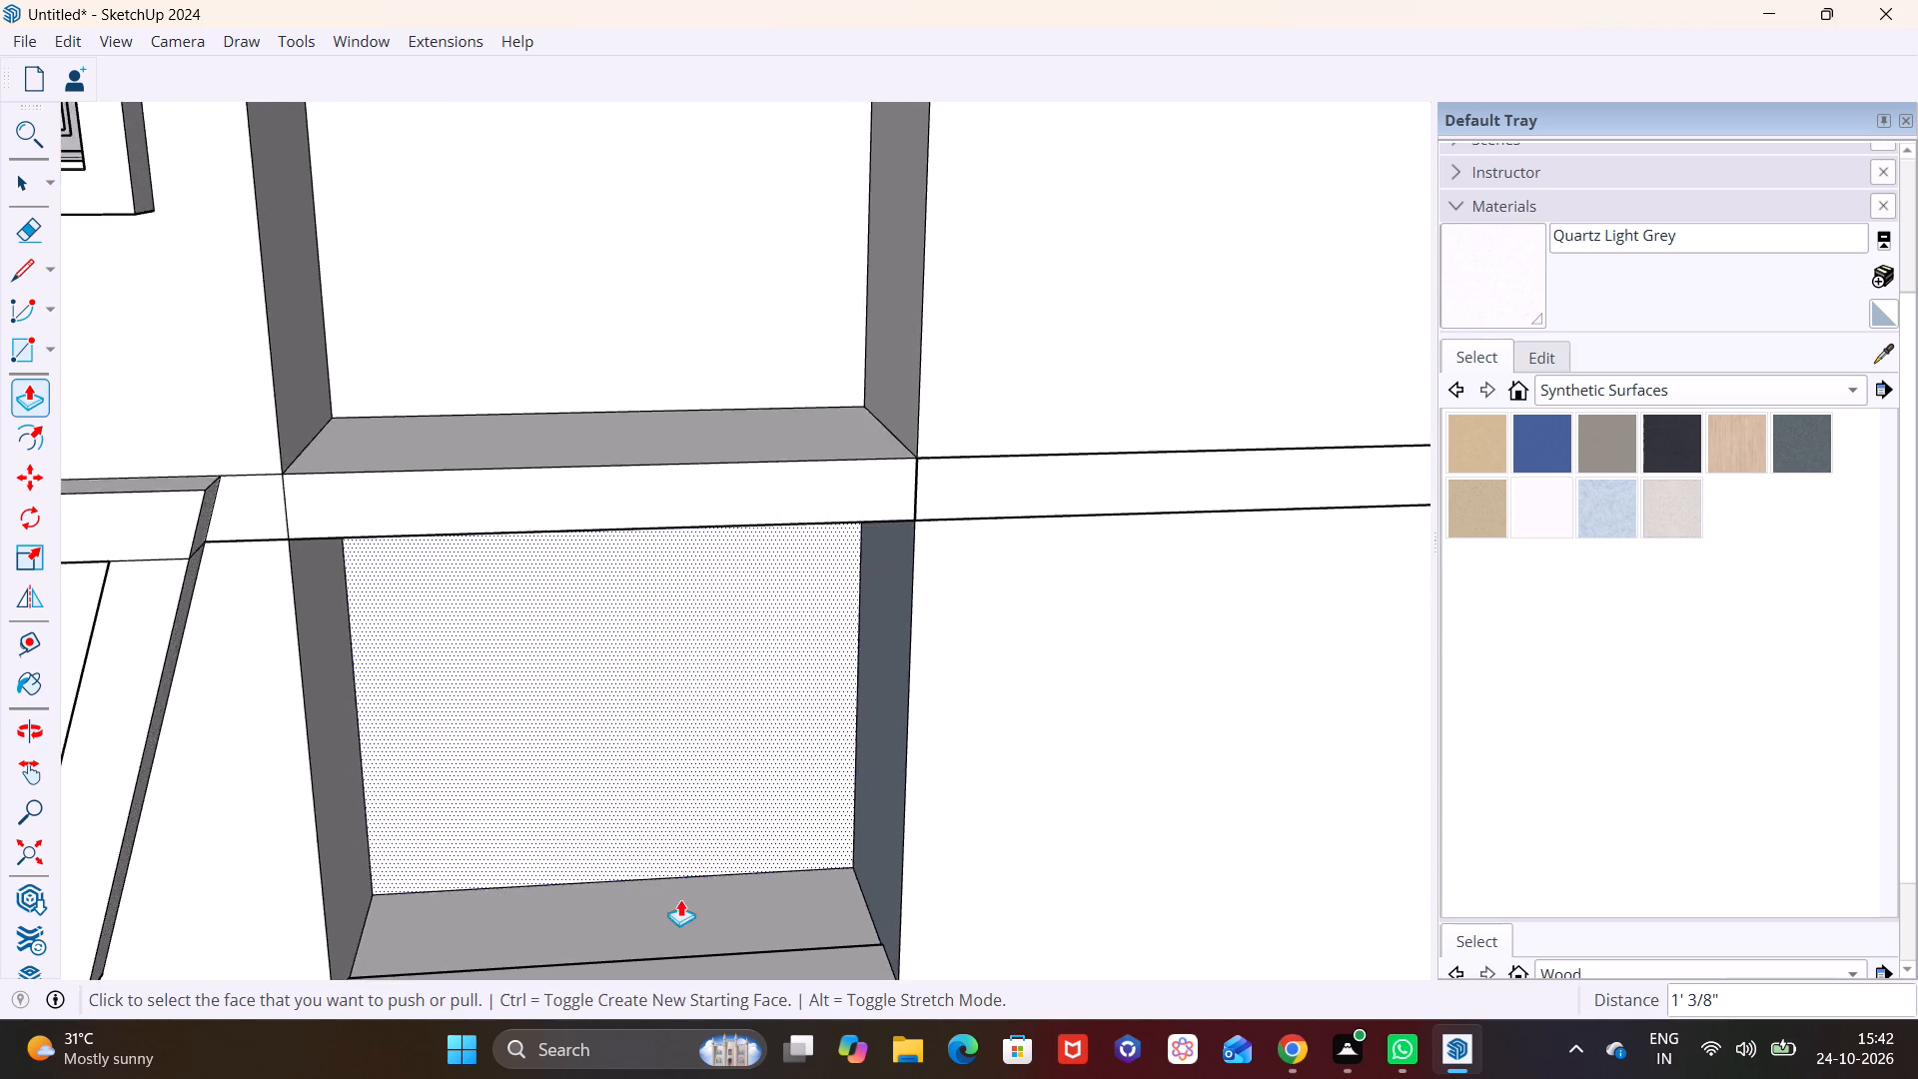
{"action": "middle_click_drag", "start_coordinate": [671, 896], "coordinate": [671, 651]}
{"action": "scroll", "coordinate": [618, 790], "scroll_direction": "down", "scroll_amount": 7}
{"action": "middle_click_drag", "start_coordinate": [649, 808], "coordinate": [735, 660]}
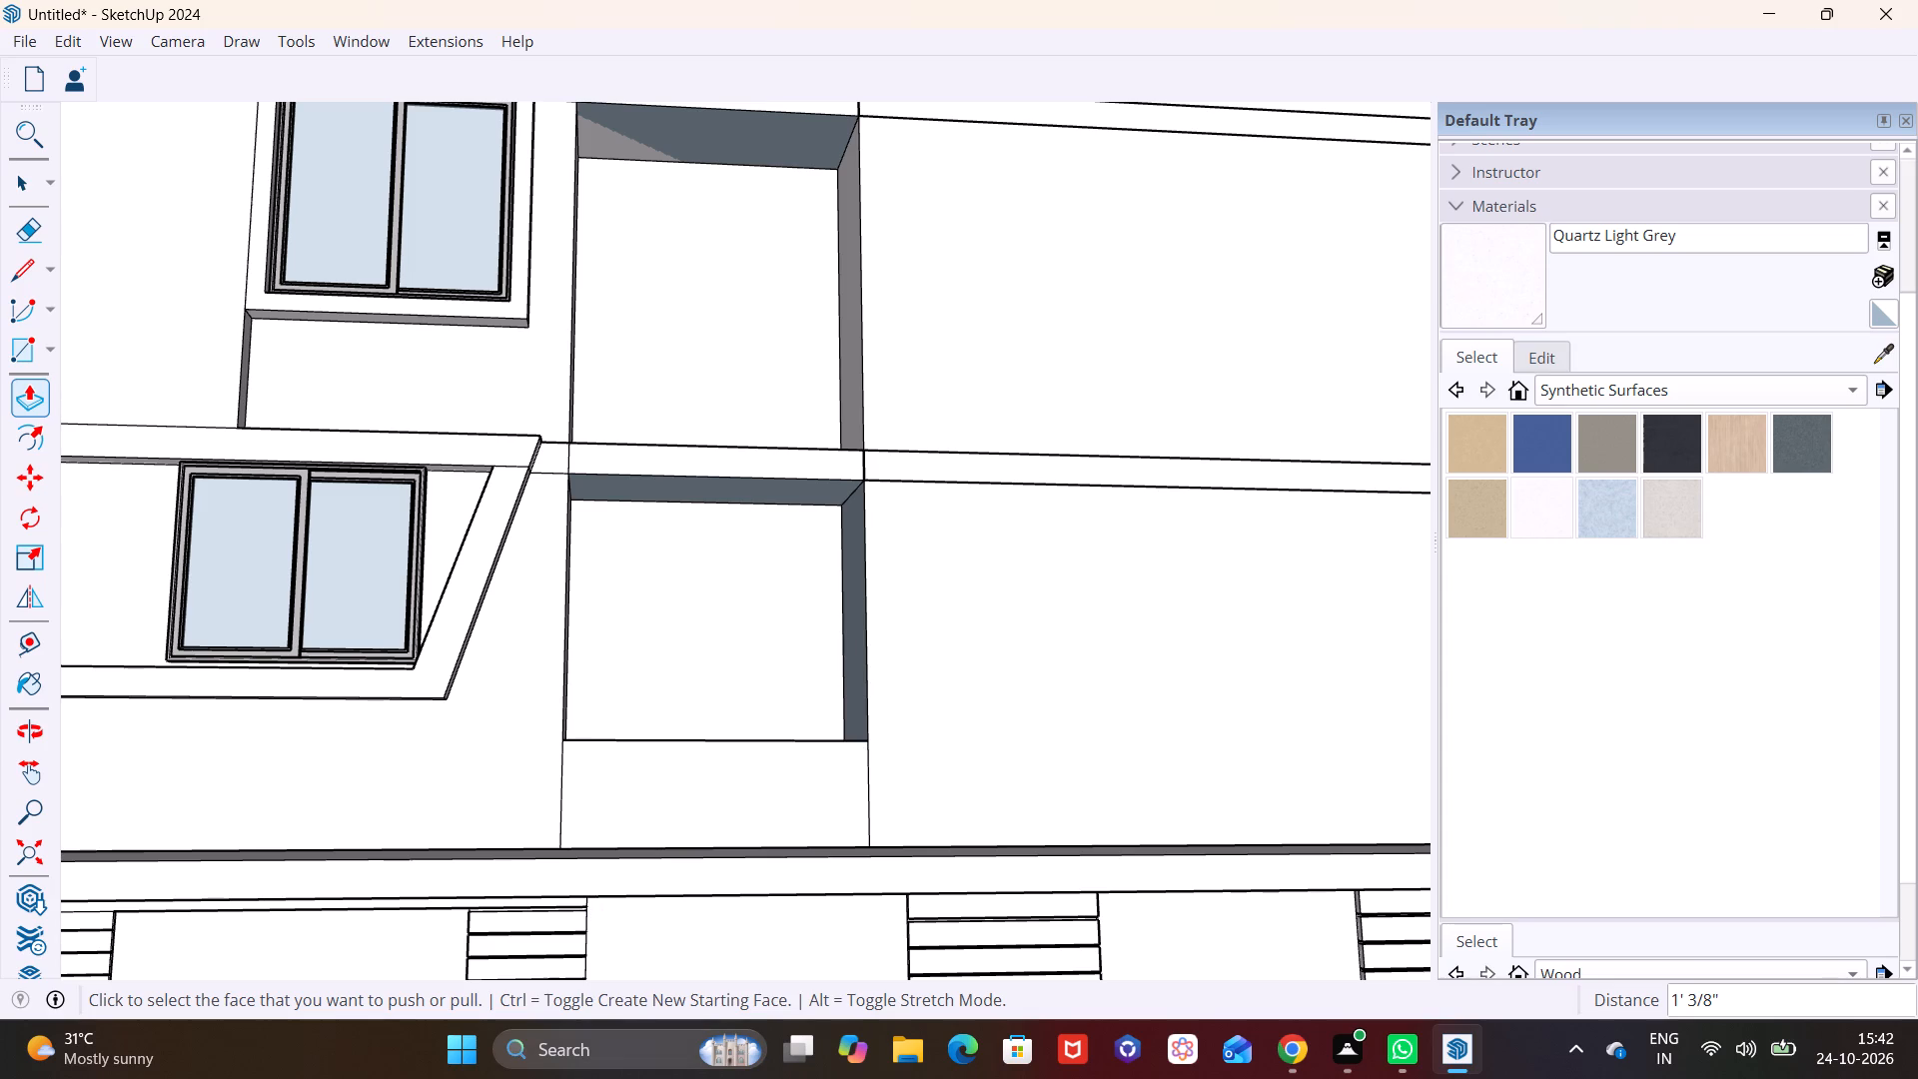
{"action": "middle_click_drag", "start_coordinate": [648, 597], "coordinate": [648, 692]}
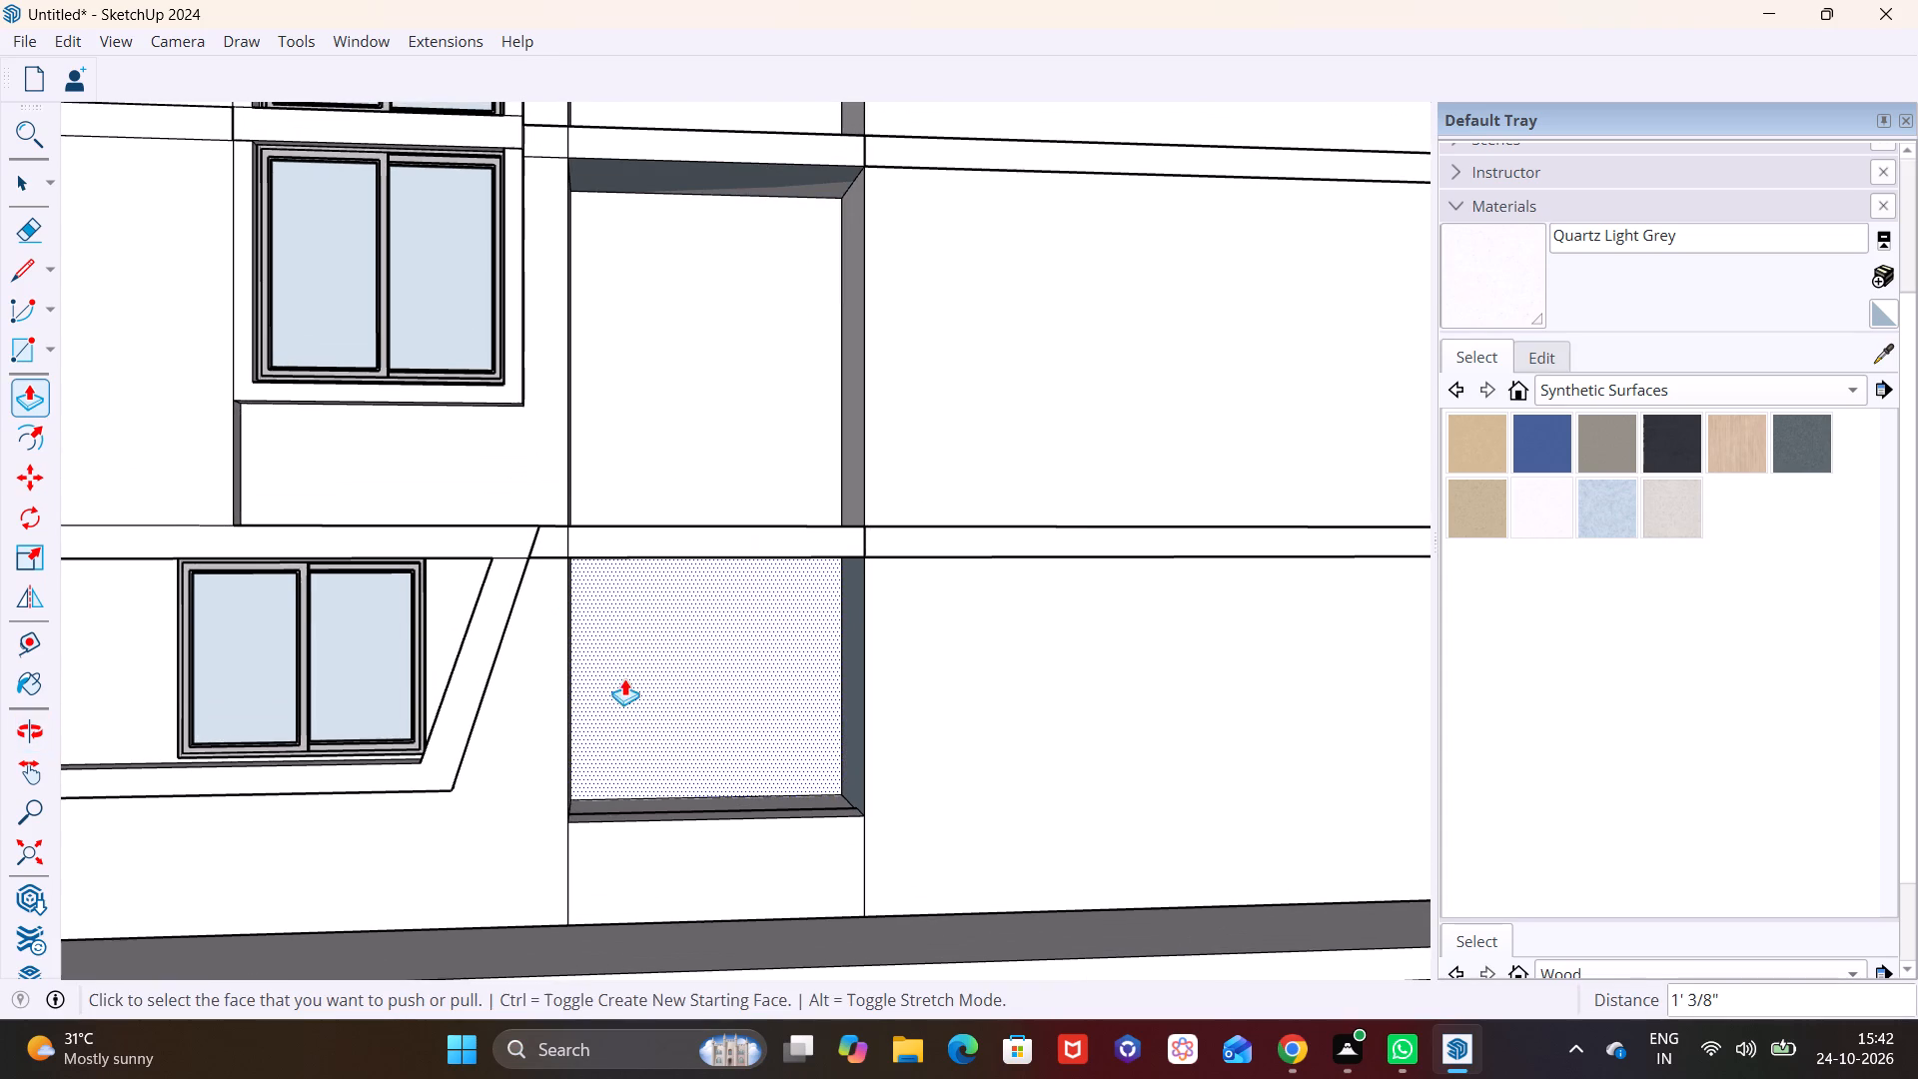
{"action": "middle_click_drag", "start_coordinate": [625, 482], "coordinate": [558, 677], "text": "shift"}
{"action": "middle_click_drag", "start_coordinate": [641, 686], "coordinate": [573, 762]}
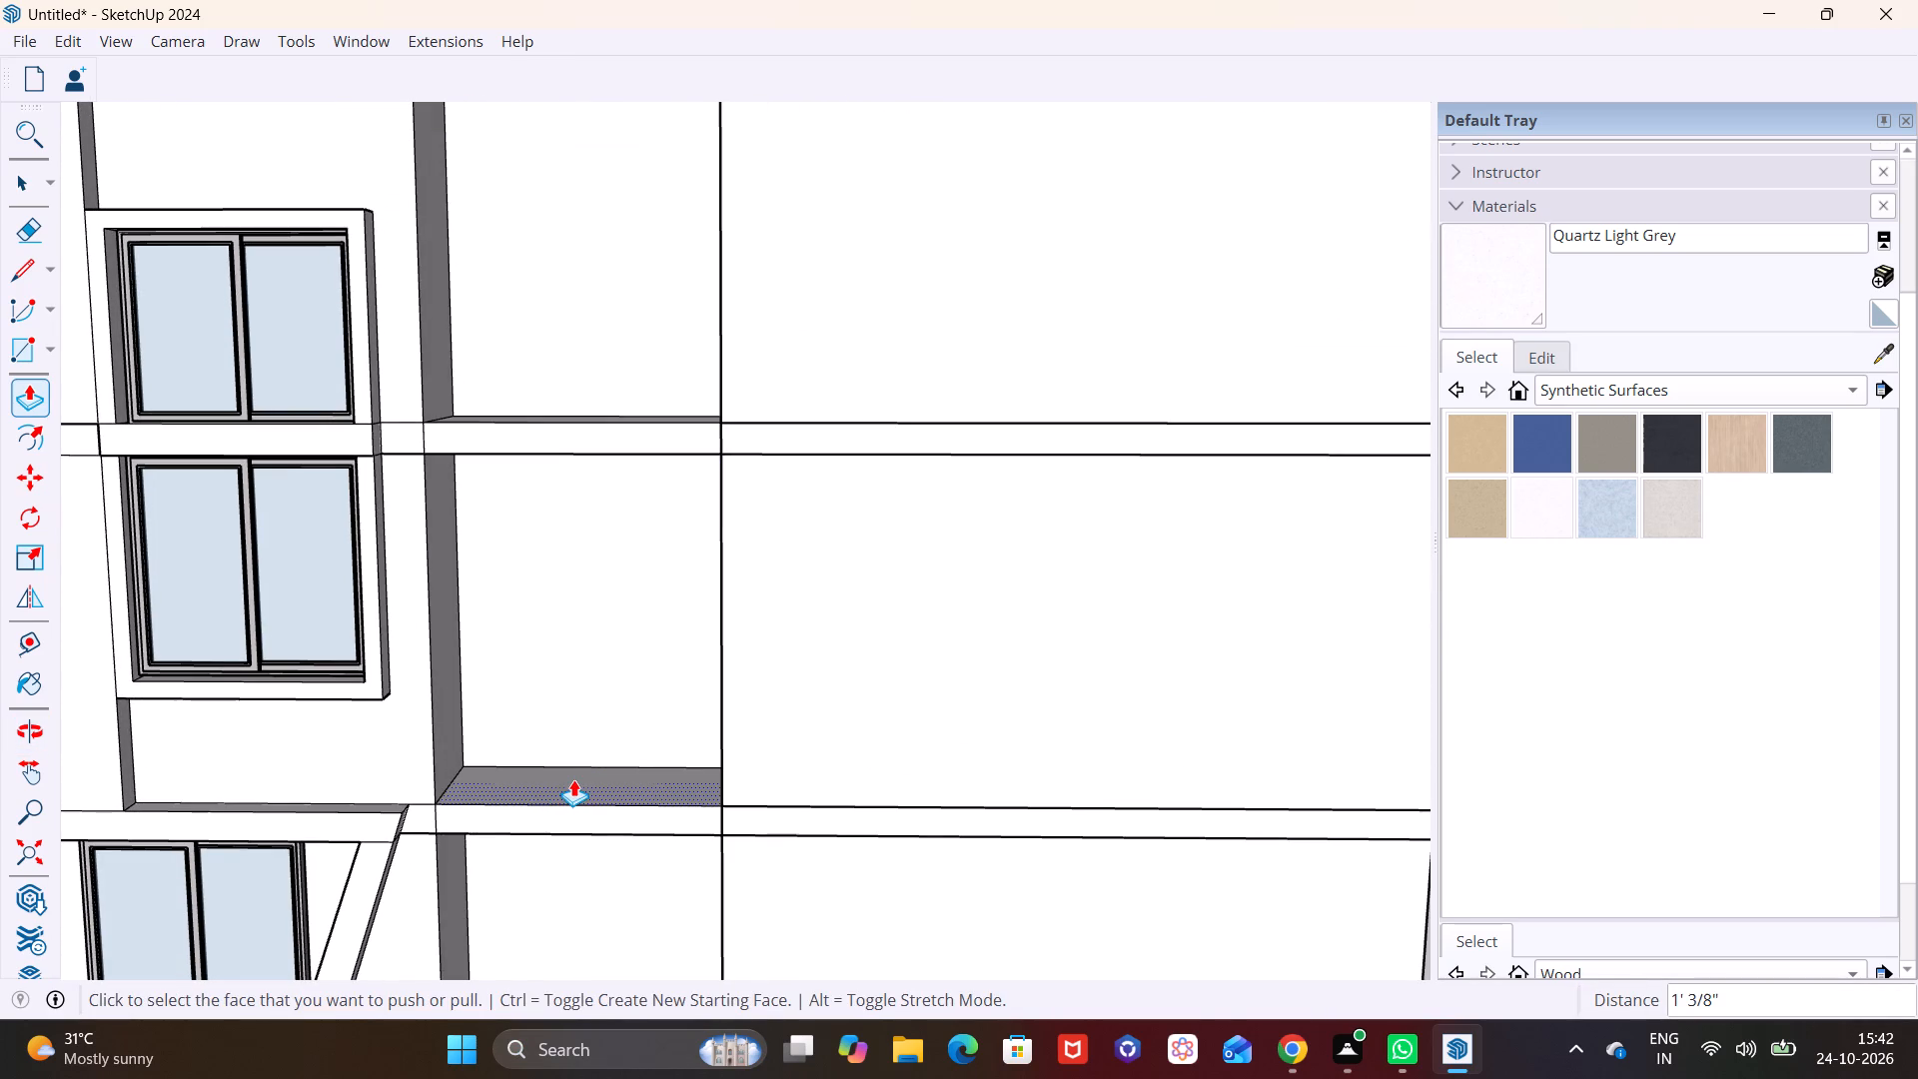
{"action": "left_click", "coordinate": [573, 779]}
{"action": "left_click", "coordinate": [562, 697]}
Raise the floor face of the third bay from the bottom by about 2' 11 1/4" to form a raised base.
{"action": "middle_click_drag", "start_coordinate": [559, 688], "coordinate": [635, 588]}
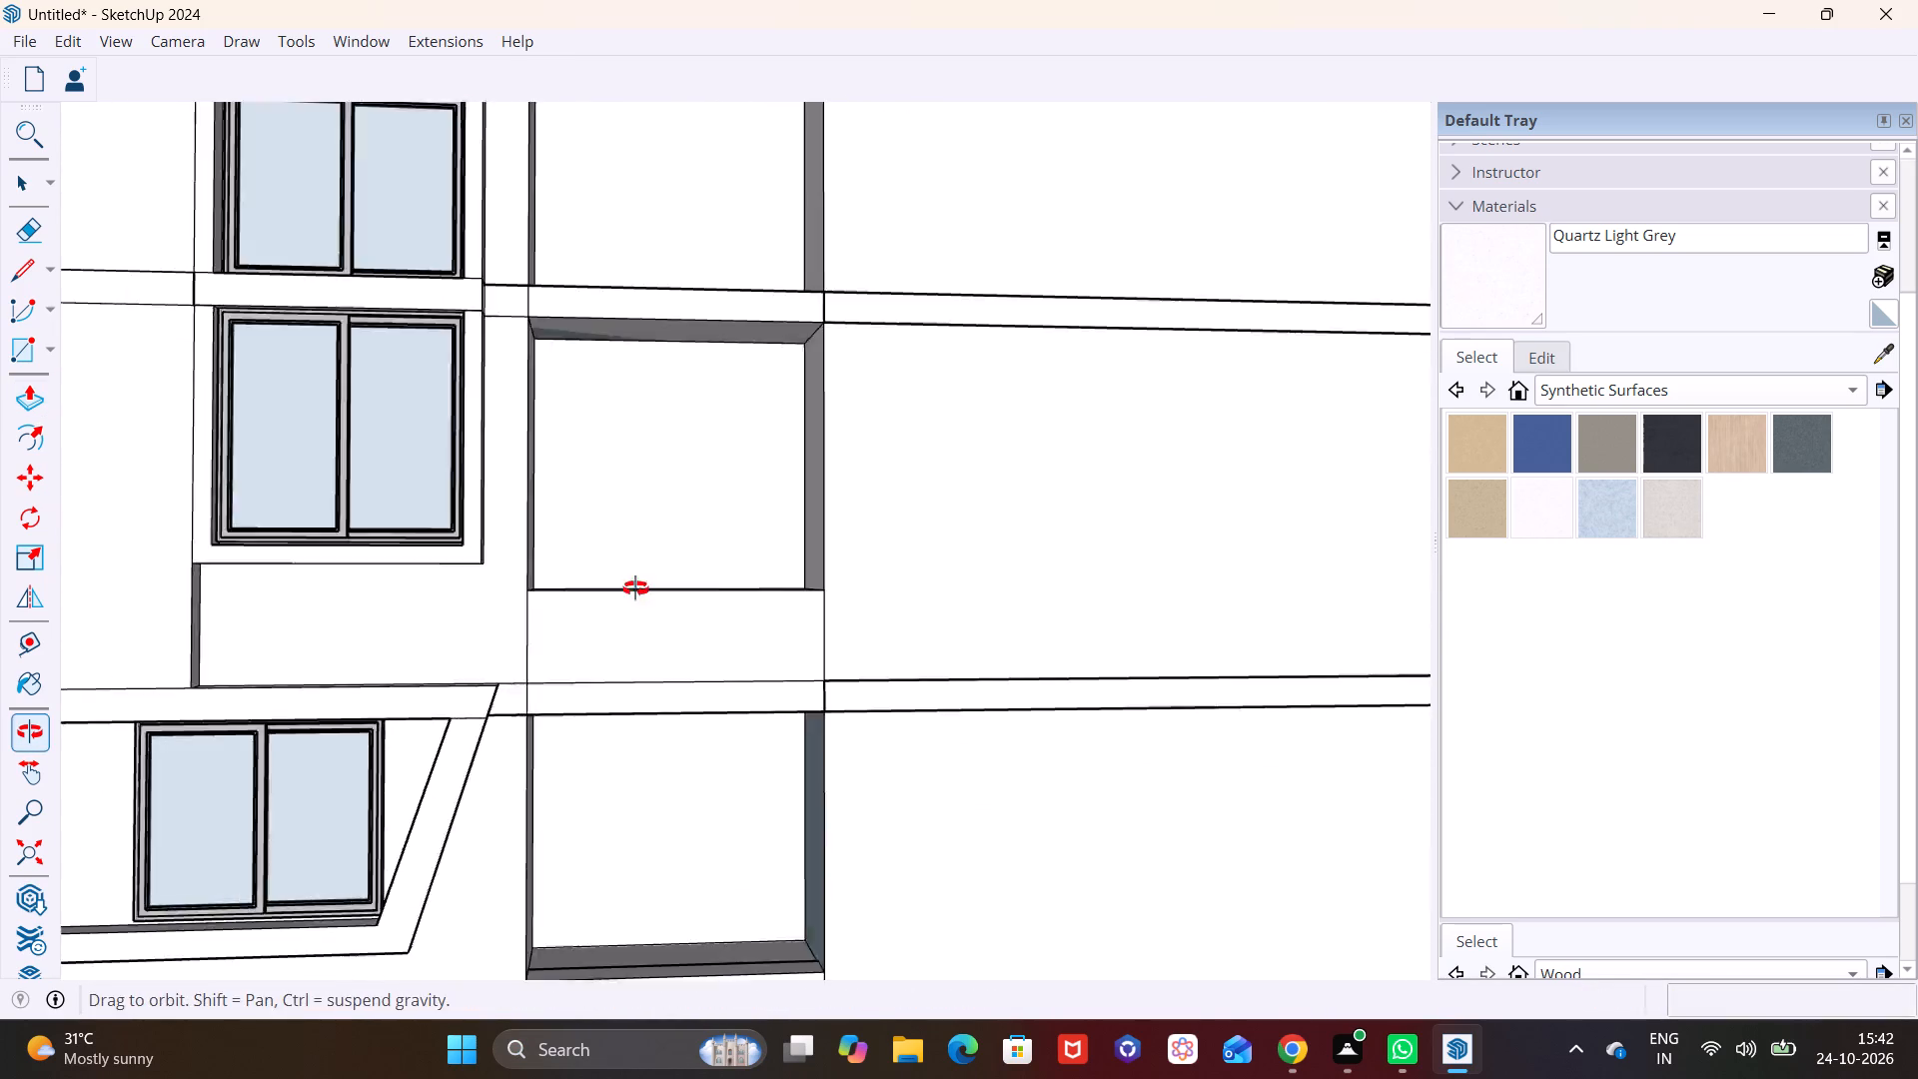
{"action": "middle_click_drag", "start_coordinate": [635, 588], "coordinate": [661, 546]}
{"action": "scroll", "coordinate": [671, 535], "scroll_direction": "down", "scroll_amount": 3}
{"action": "middle_click_drag", "start_coordinate": [690, 440], "coordinate": [605, 723], "text": "shift"}
{"action": "middle_click_drag", "start_coordinate": [558, 605], "coordinate": [495, 680]}
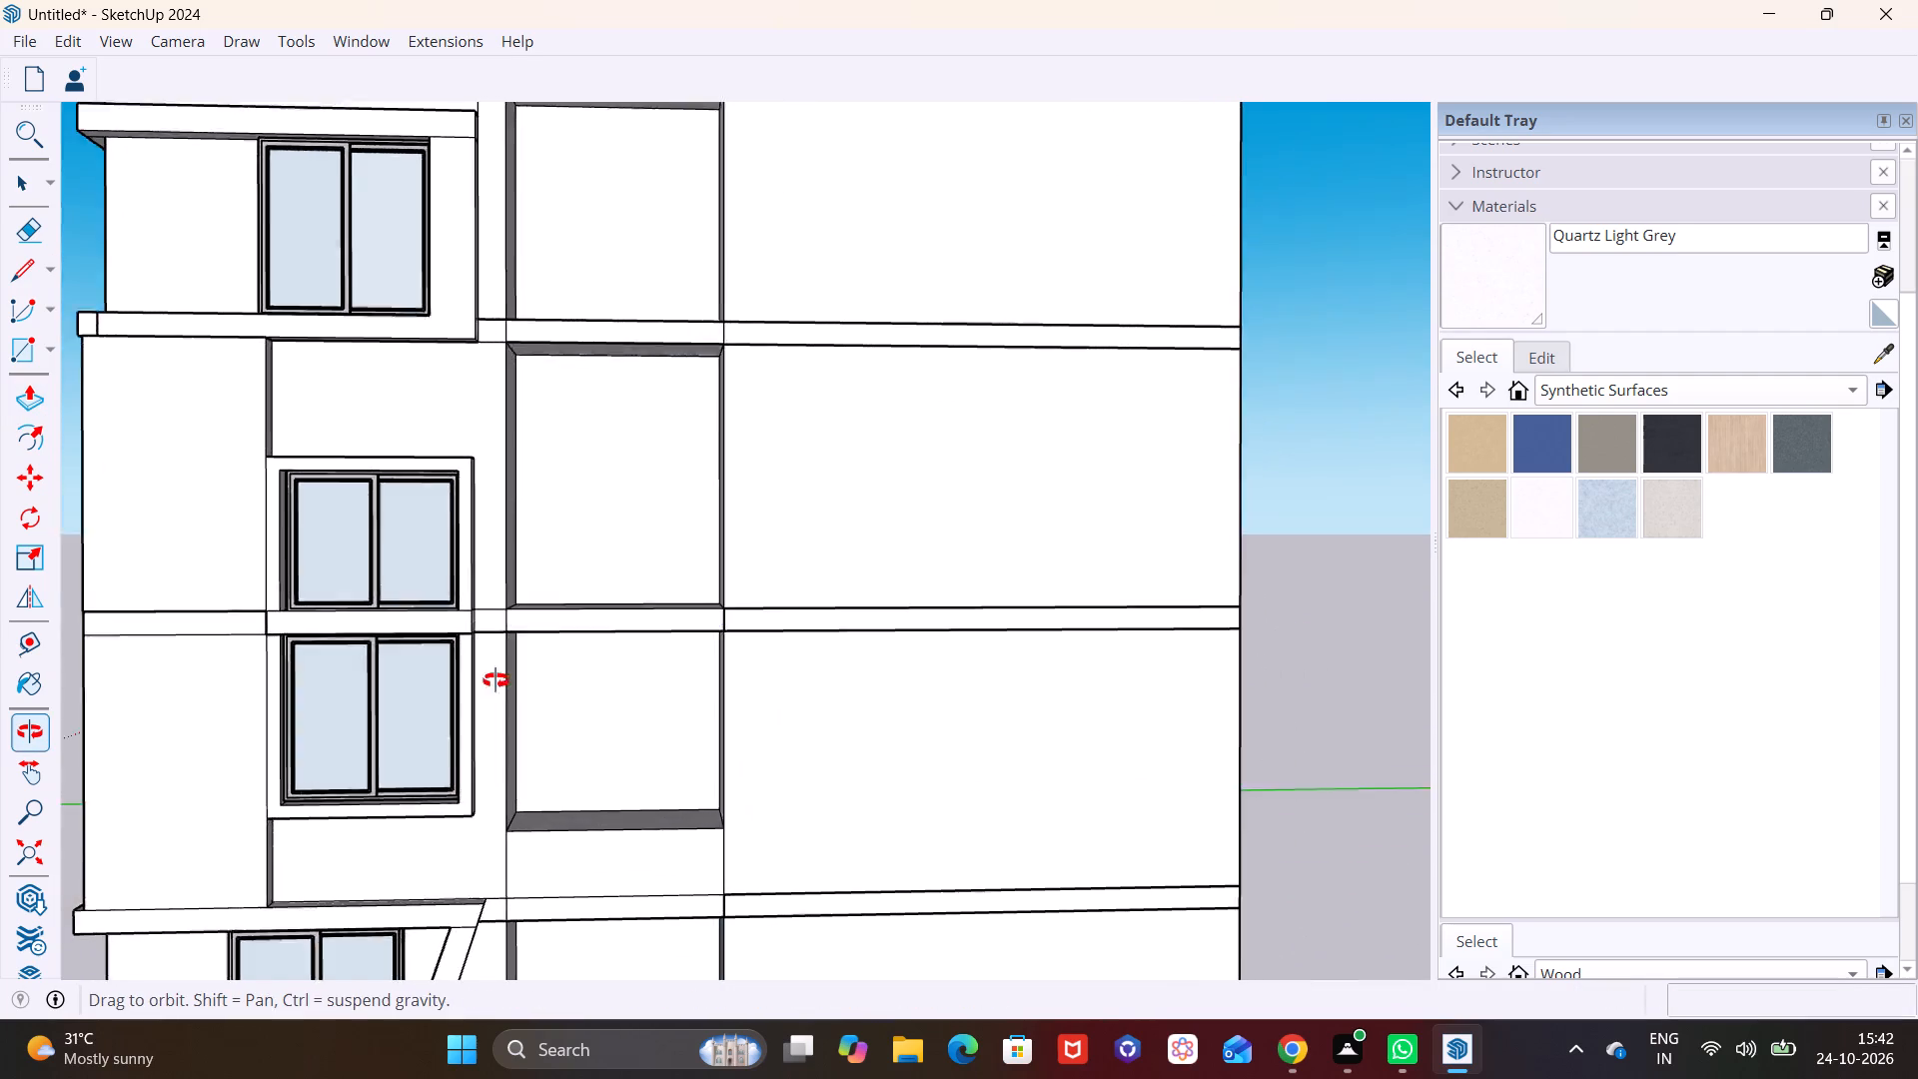
{"action": "middle_click_drag", "start_coordinate": [495, 680], "coordinate": [419, 807]}
{"action": "left_click", "coordinate": [620, 607]}
{"action": "left_click", "coordinate": [614, 547]}
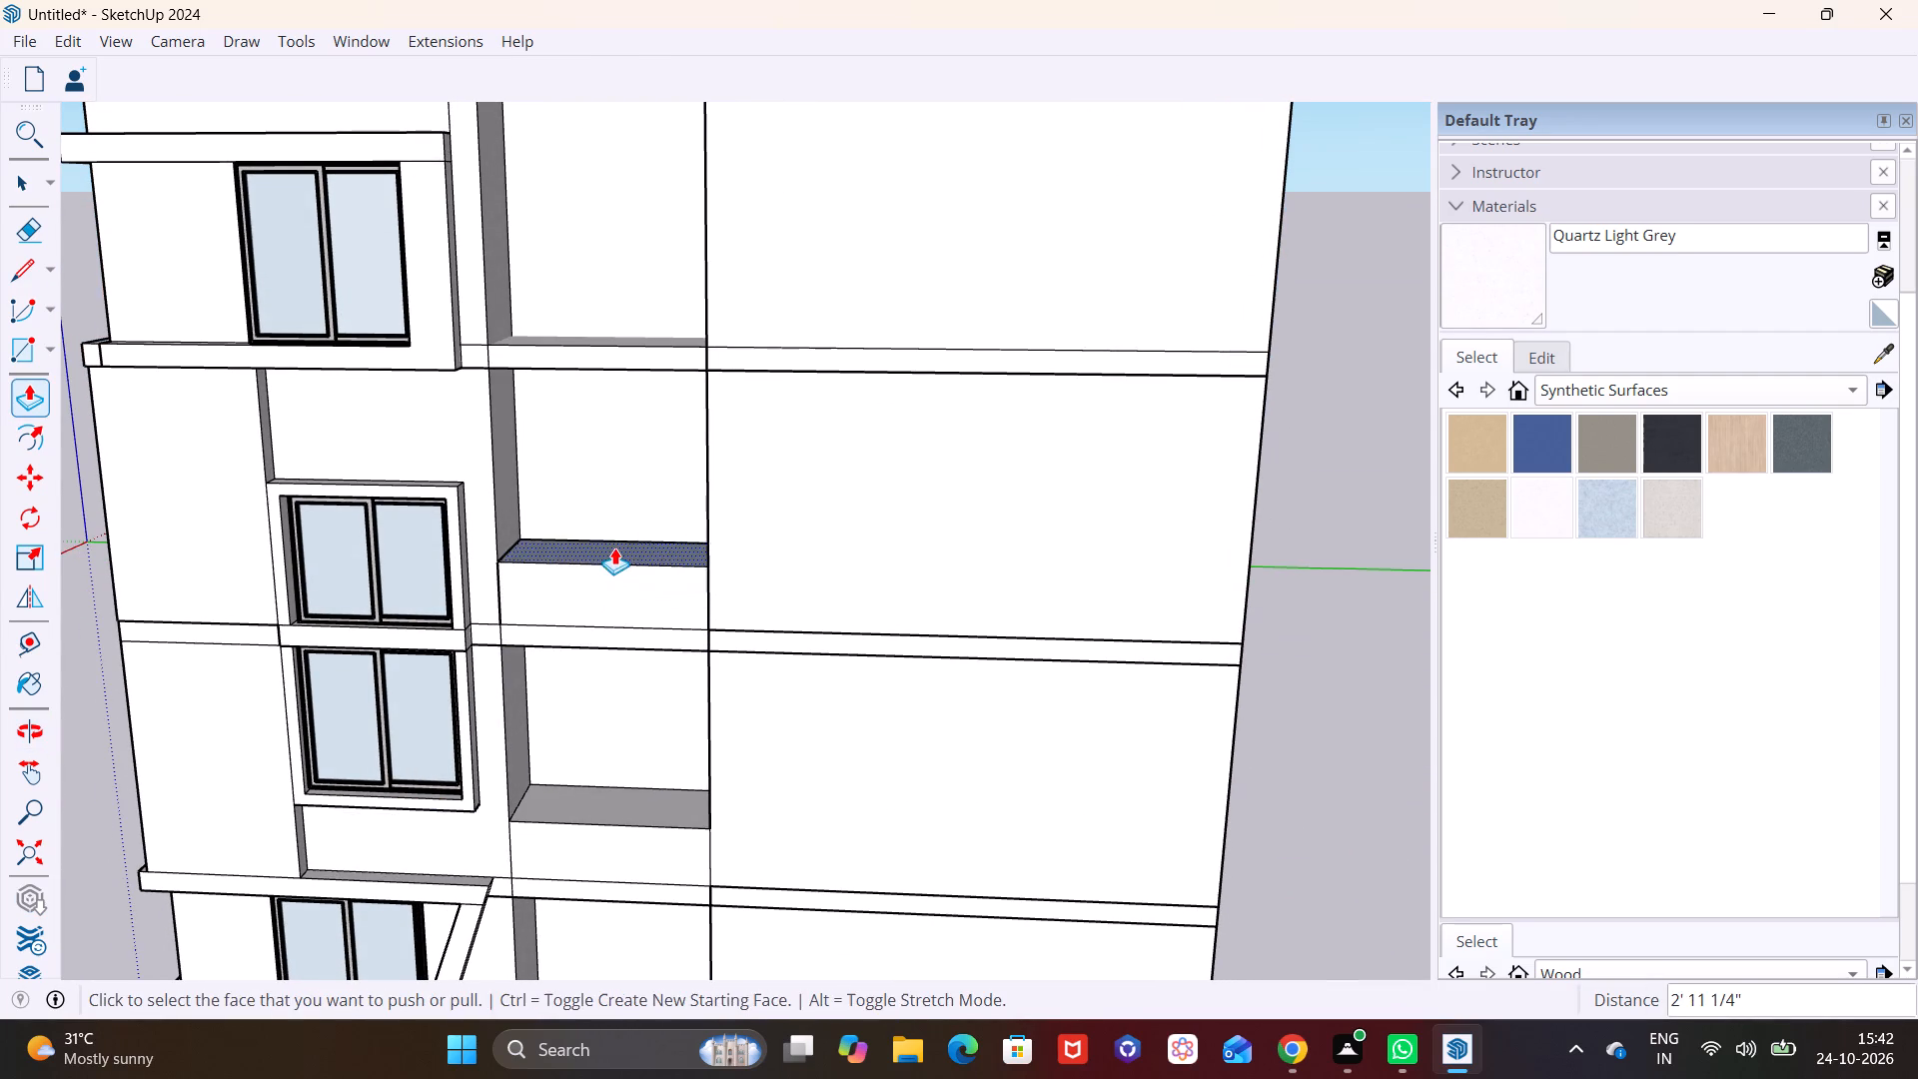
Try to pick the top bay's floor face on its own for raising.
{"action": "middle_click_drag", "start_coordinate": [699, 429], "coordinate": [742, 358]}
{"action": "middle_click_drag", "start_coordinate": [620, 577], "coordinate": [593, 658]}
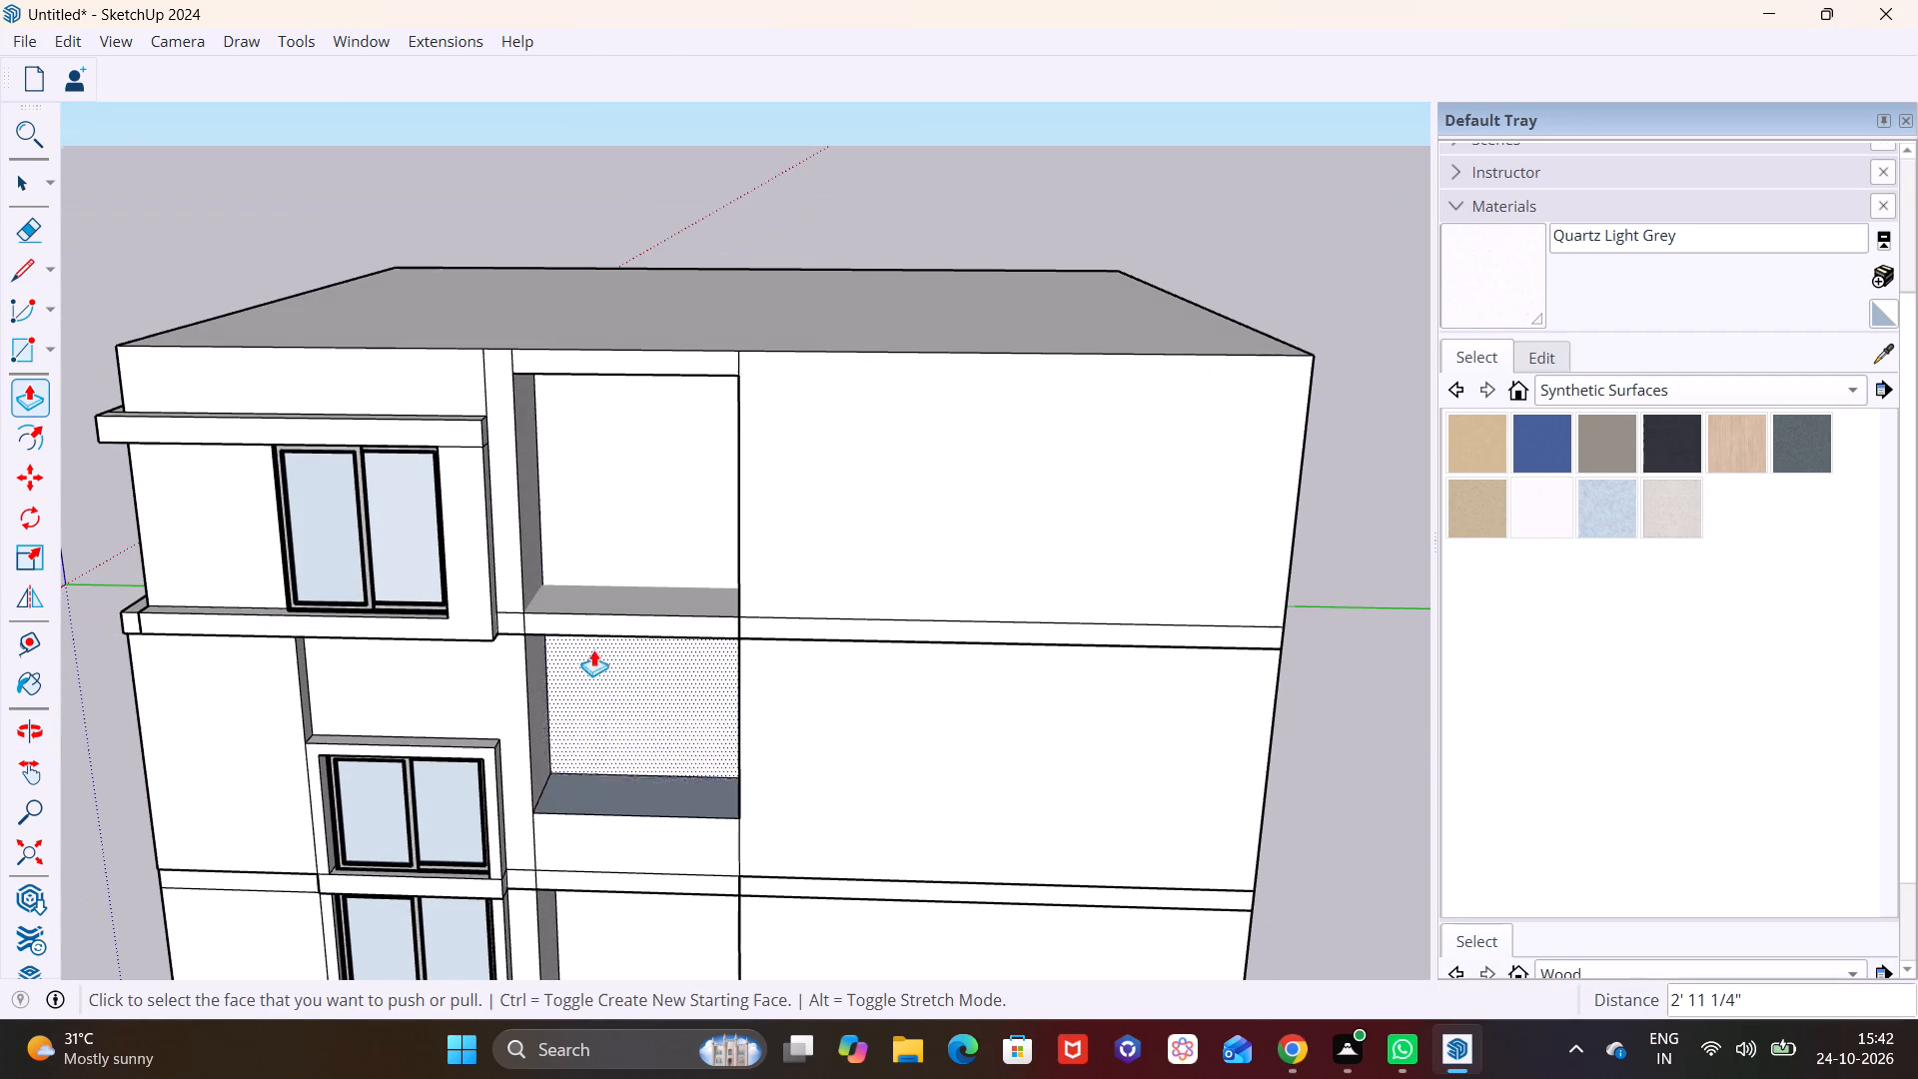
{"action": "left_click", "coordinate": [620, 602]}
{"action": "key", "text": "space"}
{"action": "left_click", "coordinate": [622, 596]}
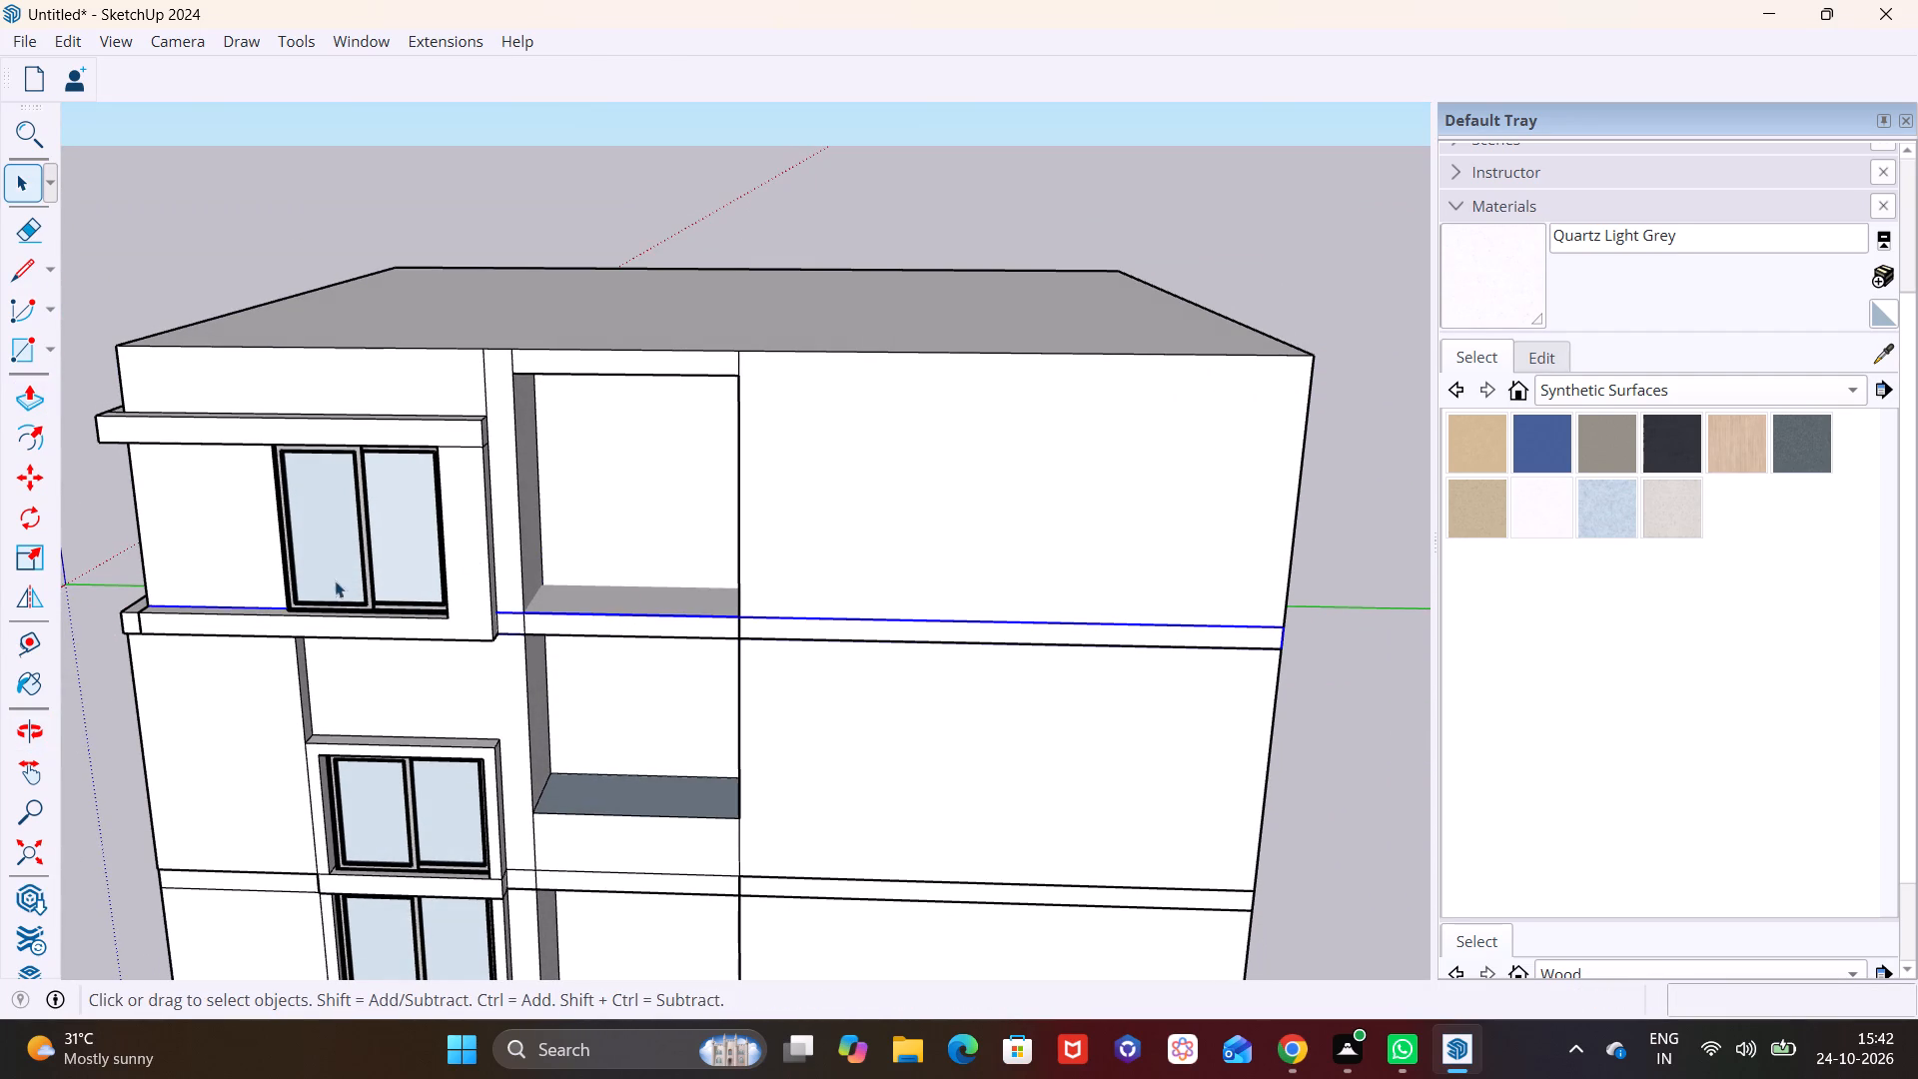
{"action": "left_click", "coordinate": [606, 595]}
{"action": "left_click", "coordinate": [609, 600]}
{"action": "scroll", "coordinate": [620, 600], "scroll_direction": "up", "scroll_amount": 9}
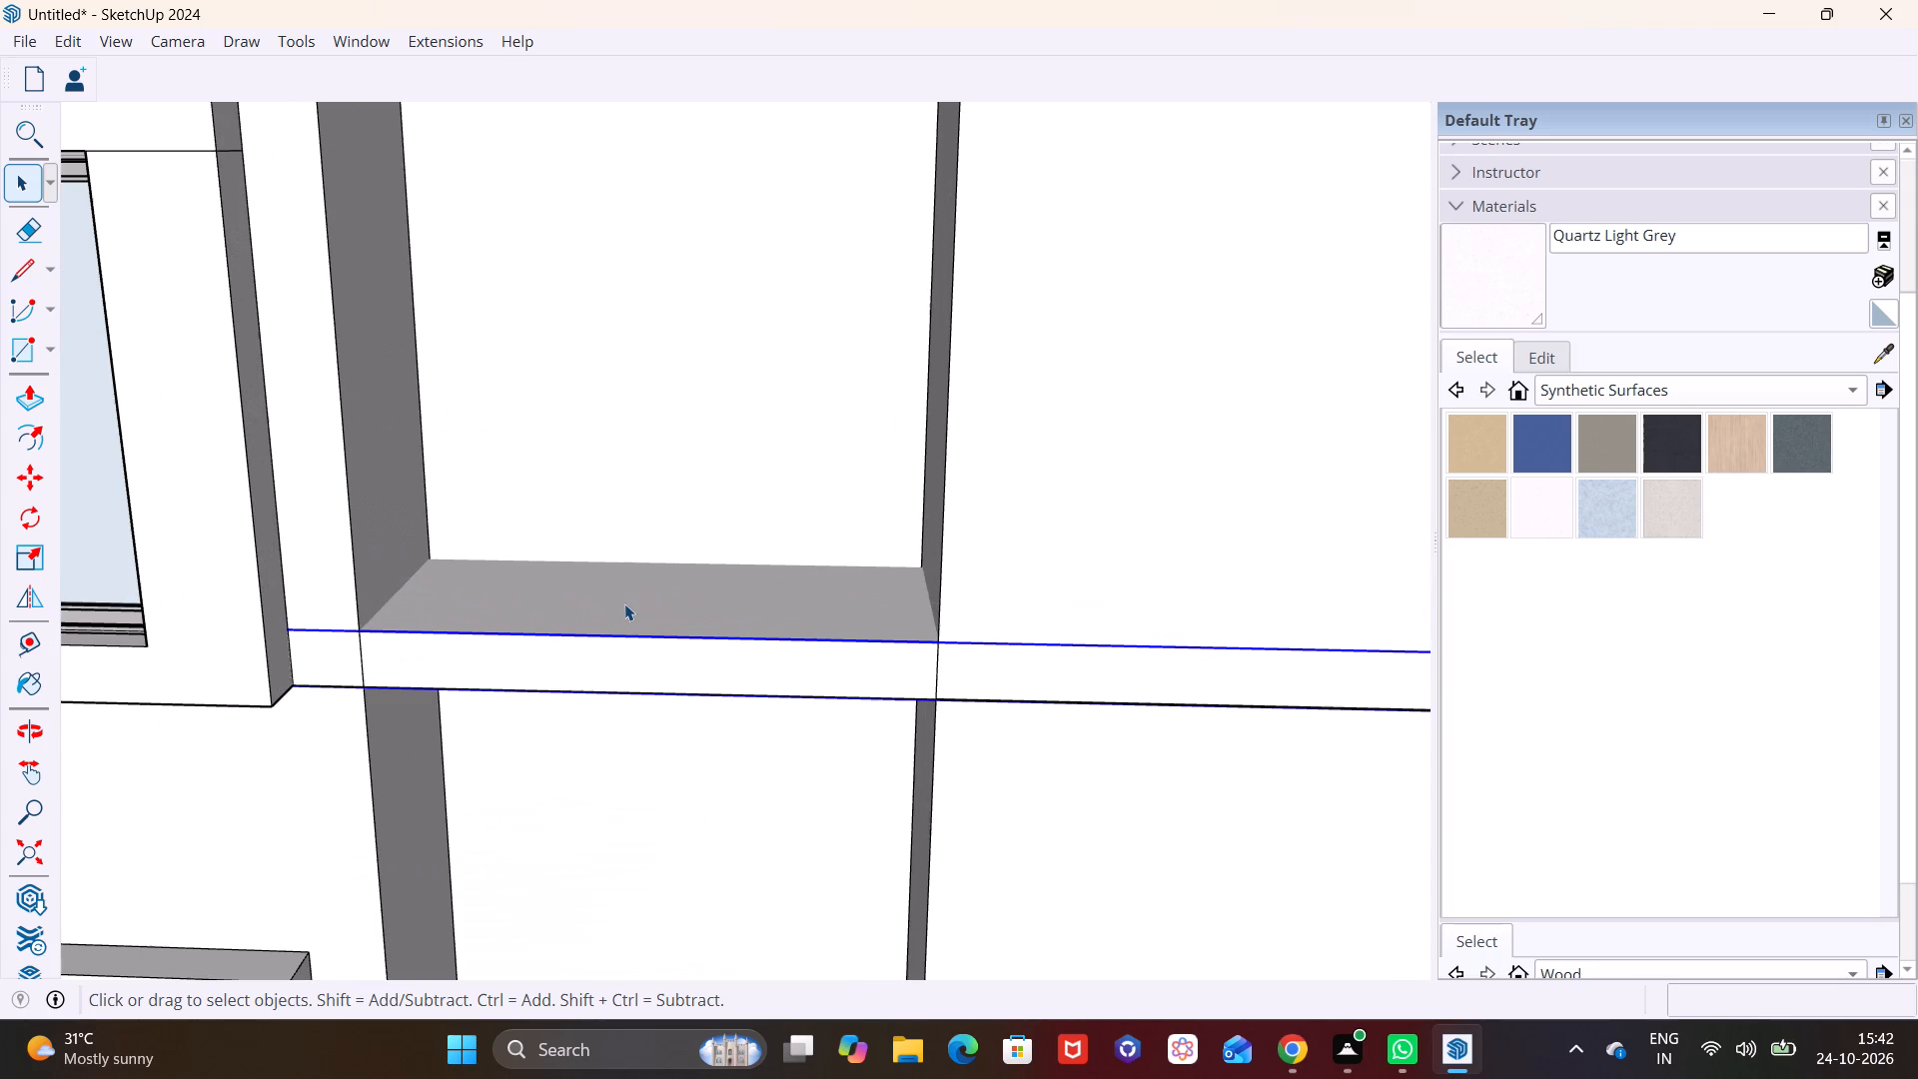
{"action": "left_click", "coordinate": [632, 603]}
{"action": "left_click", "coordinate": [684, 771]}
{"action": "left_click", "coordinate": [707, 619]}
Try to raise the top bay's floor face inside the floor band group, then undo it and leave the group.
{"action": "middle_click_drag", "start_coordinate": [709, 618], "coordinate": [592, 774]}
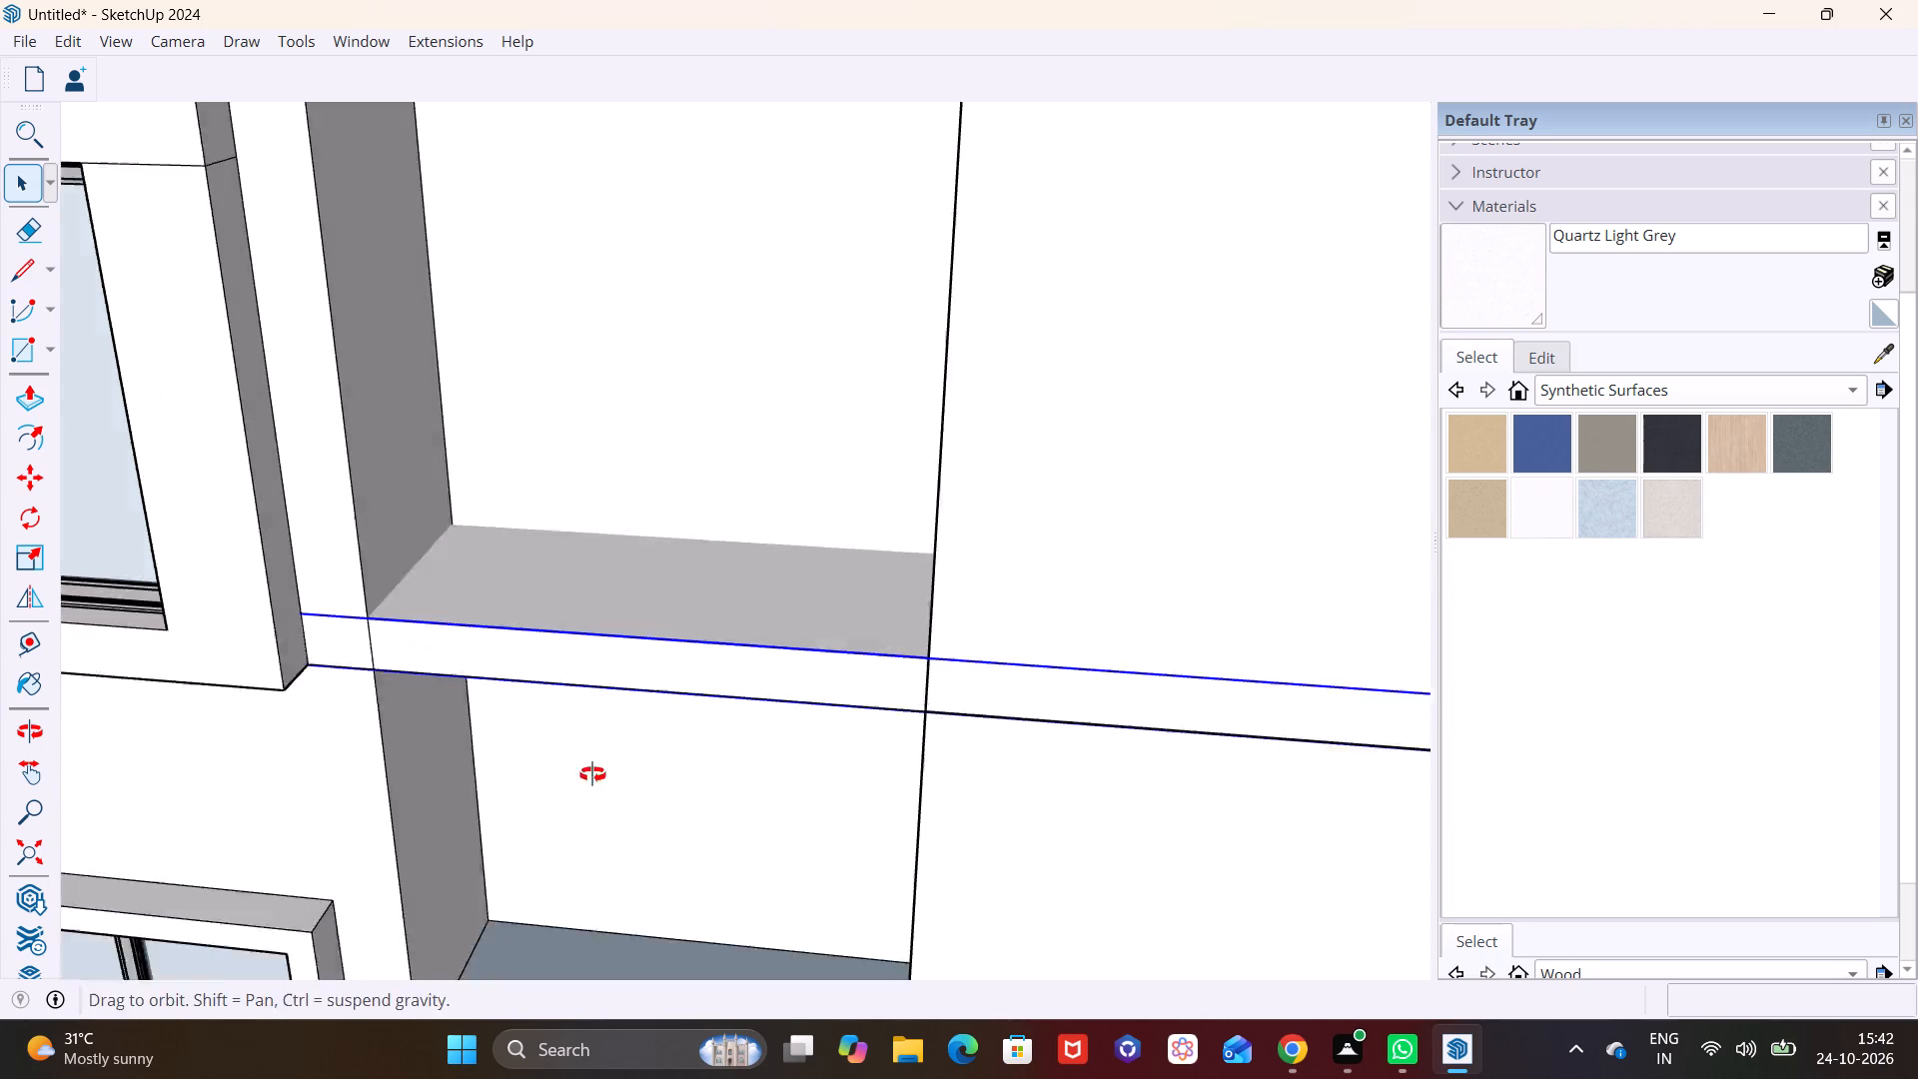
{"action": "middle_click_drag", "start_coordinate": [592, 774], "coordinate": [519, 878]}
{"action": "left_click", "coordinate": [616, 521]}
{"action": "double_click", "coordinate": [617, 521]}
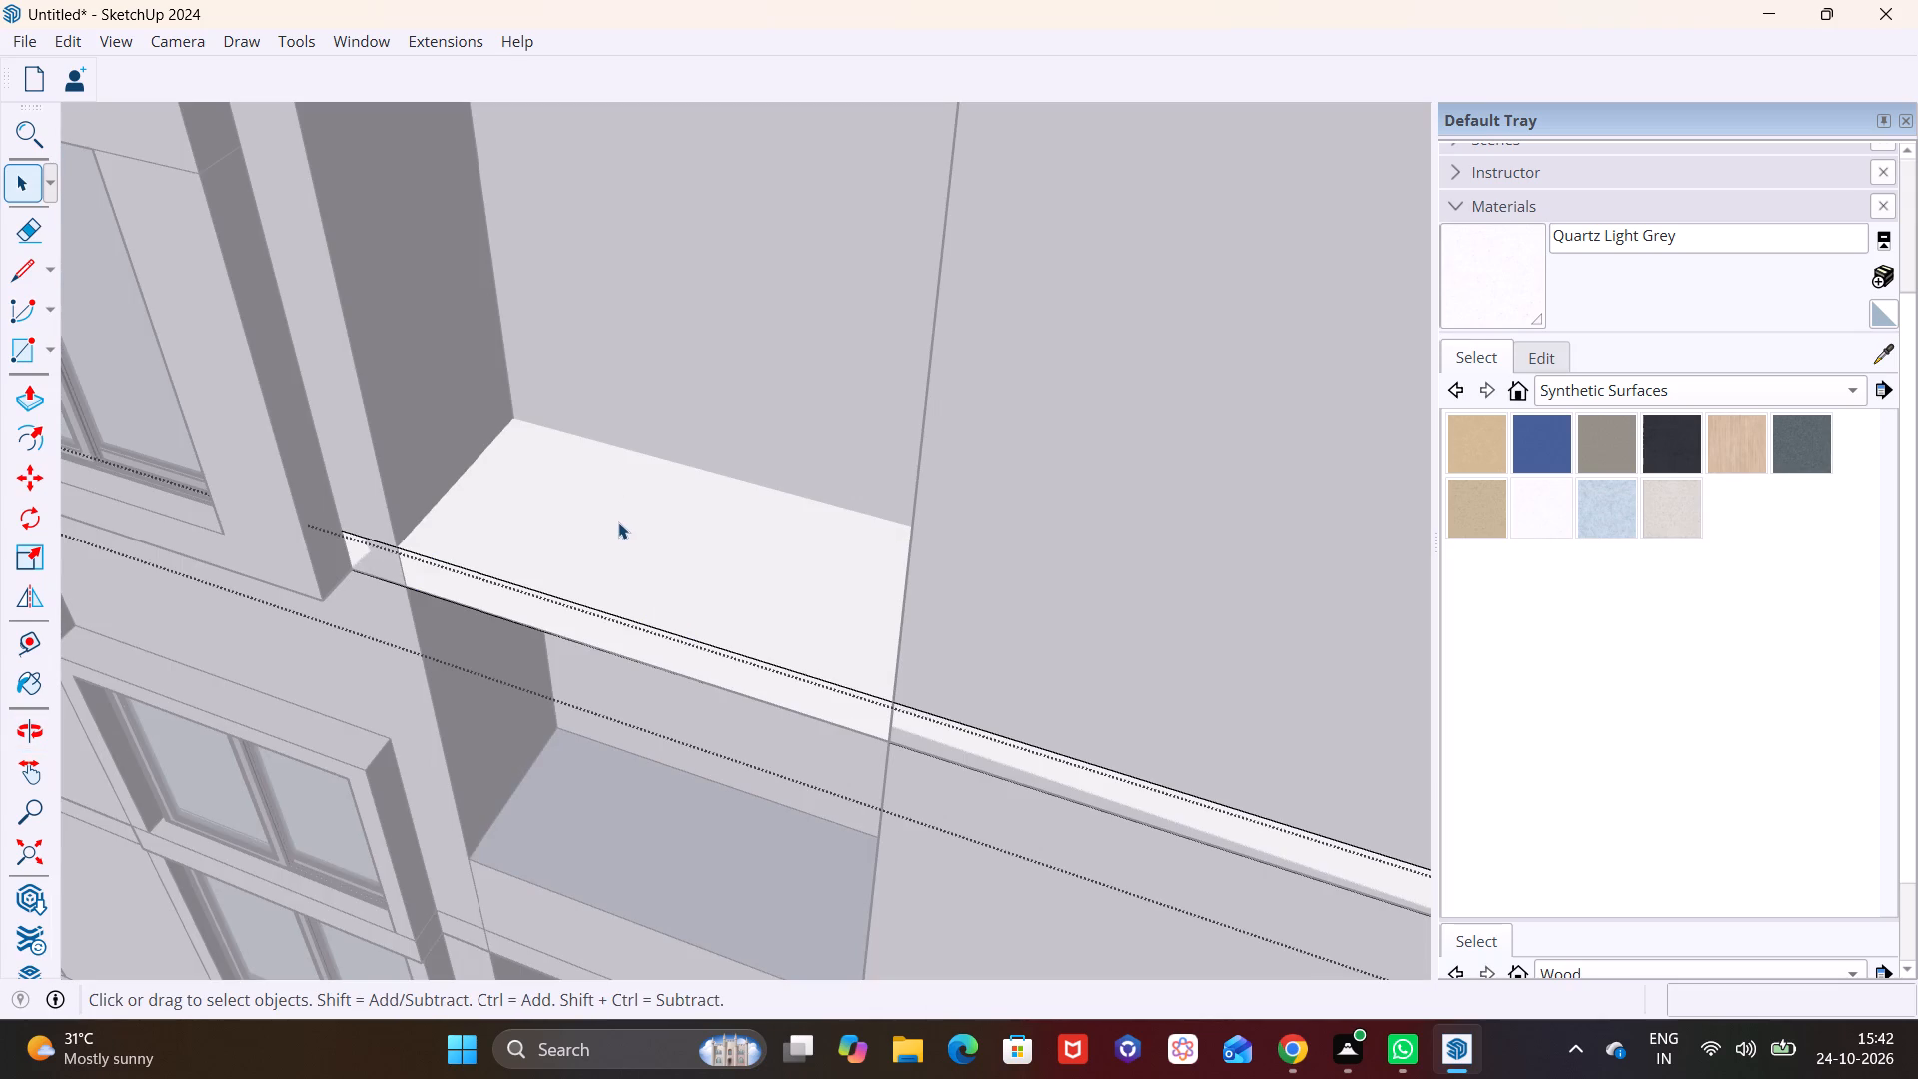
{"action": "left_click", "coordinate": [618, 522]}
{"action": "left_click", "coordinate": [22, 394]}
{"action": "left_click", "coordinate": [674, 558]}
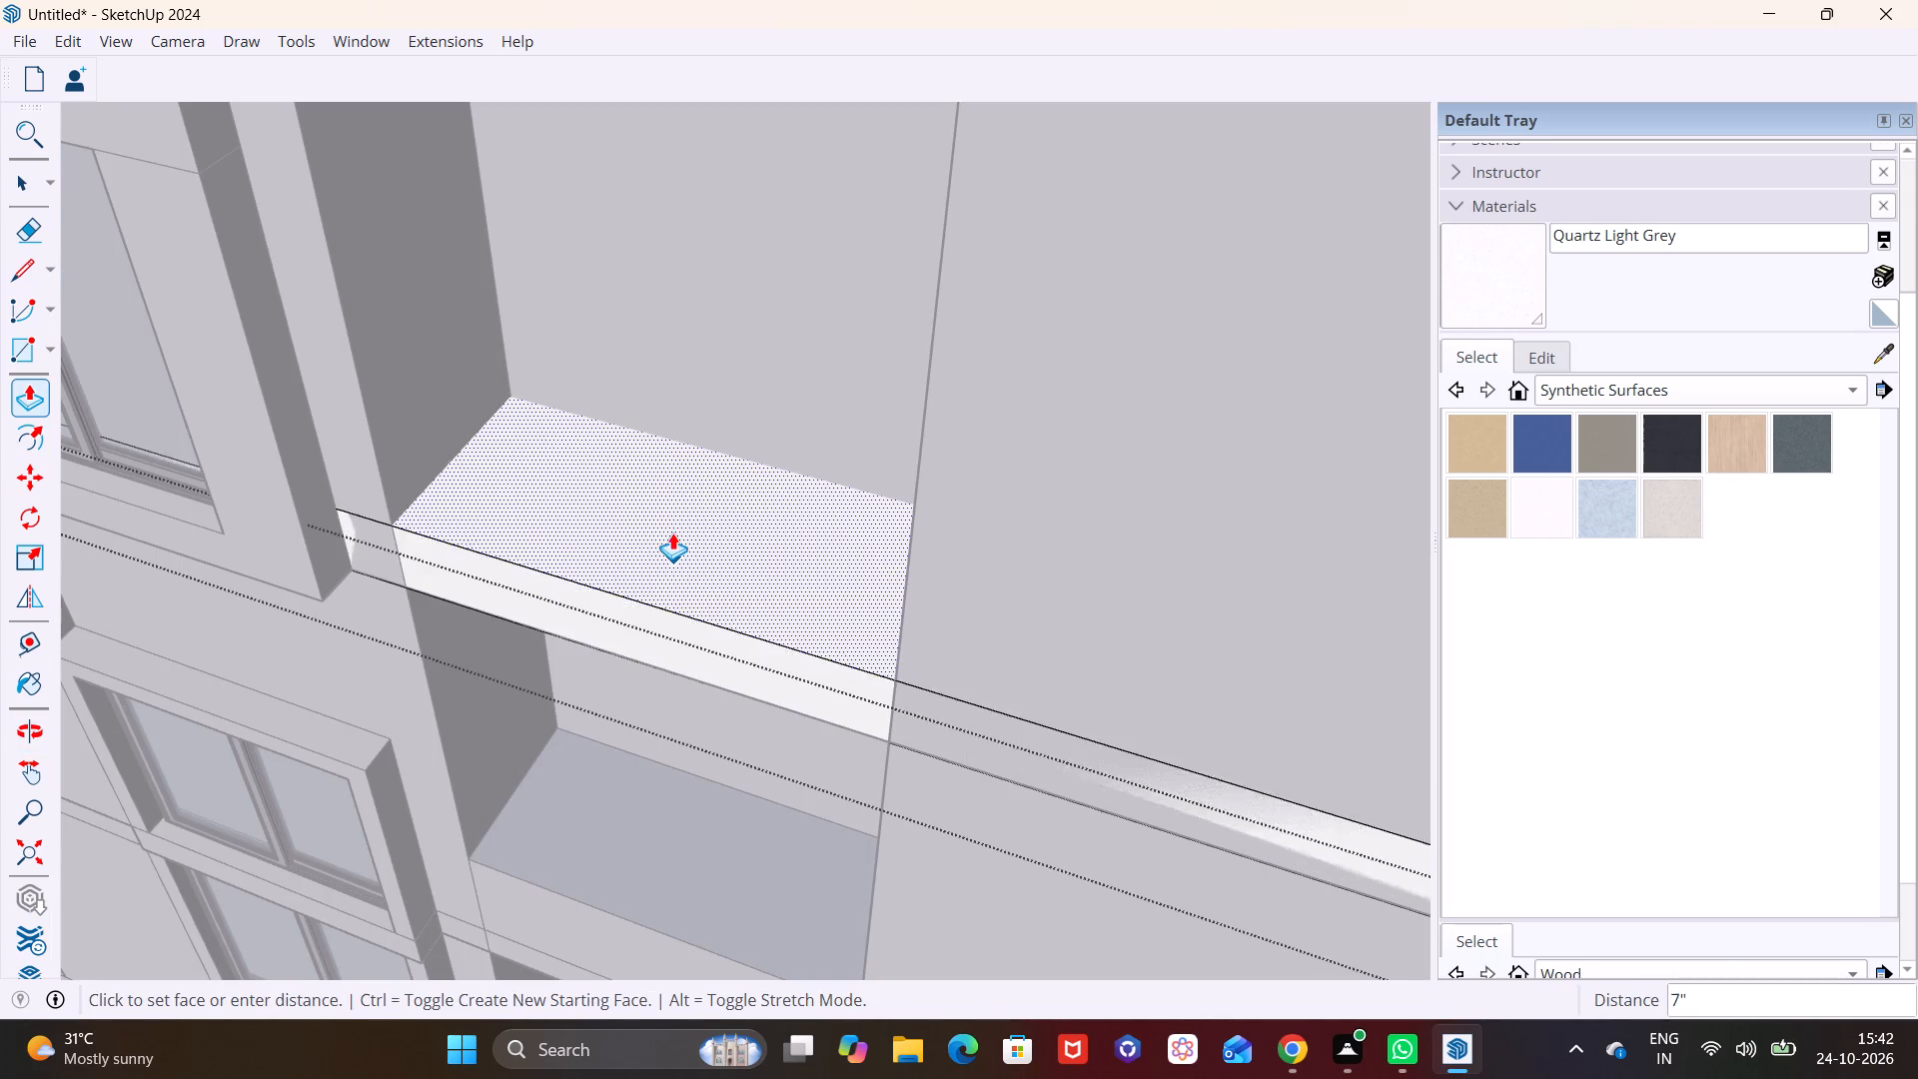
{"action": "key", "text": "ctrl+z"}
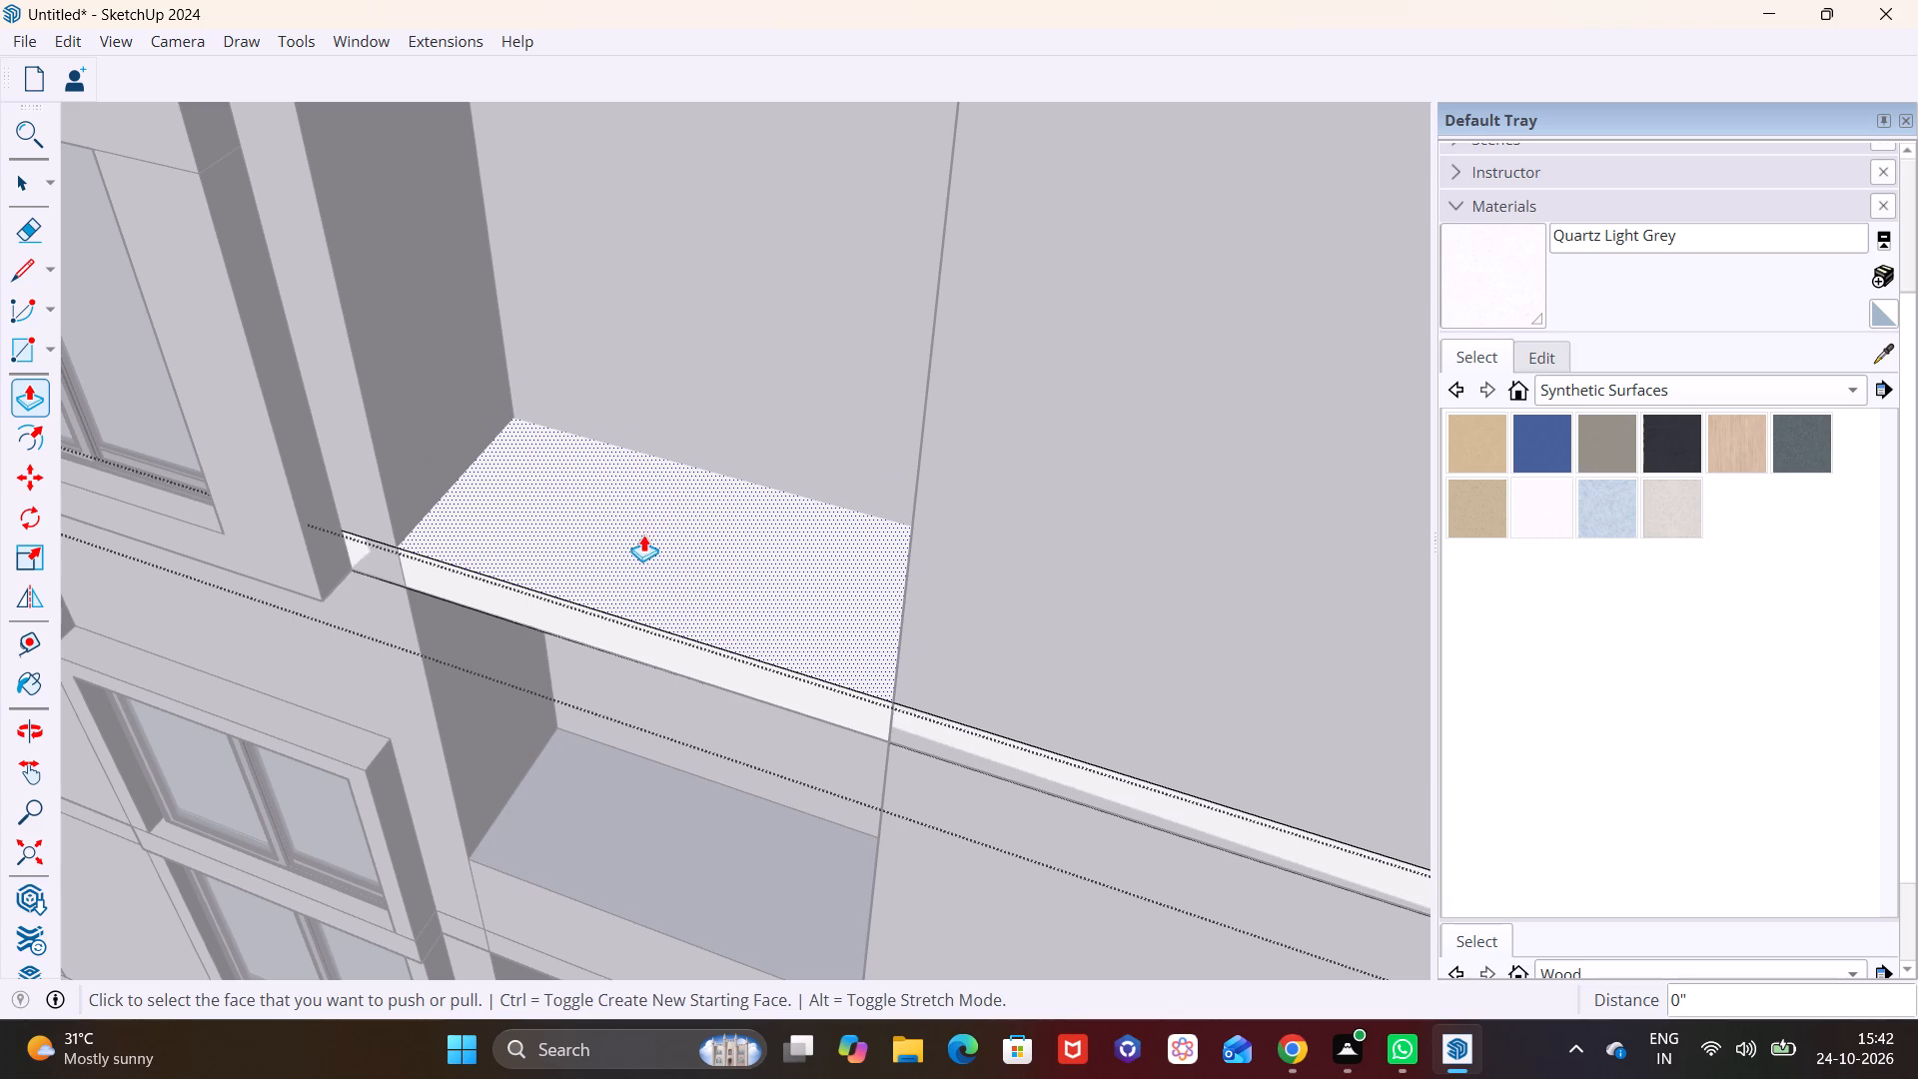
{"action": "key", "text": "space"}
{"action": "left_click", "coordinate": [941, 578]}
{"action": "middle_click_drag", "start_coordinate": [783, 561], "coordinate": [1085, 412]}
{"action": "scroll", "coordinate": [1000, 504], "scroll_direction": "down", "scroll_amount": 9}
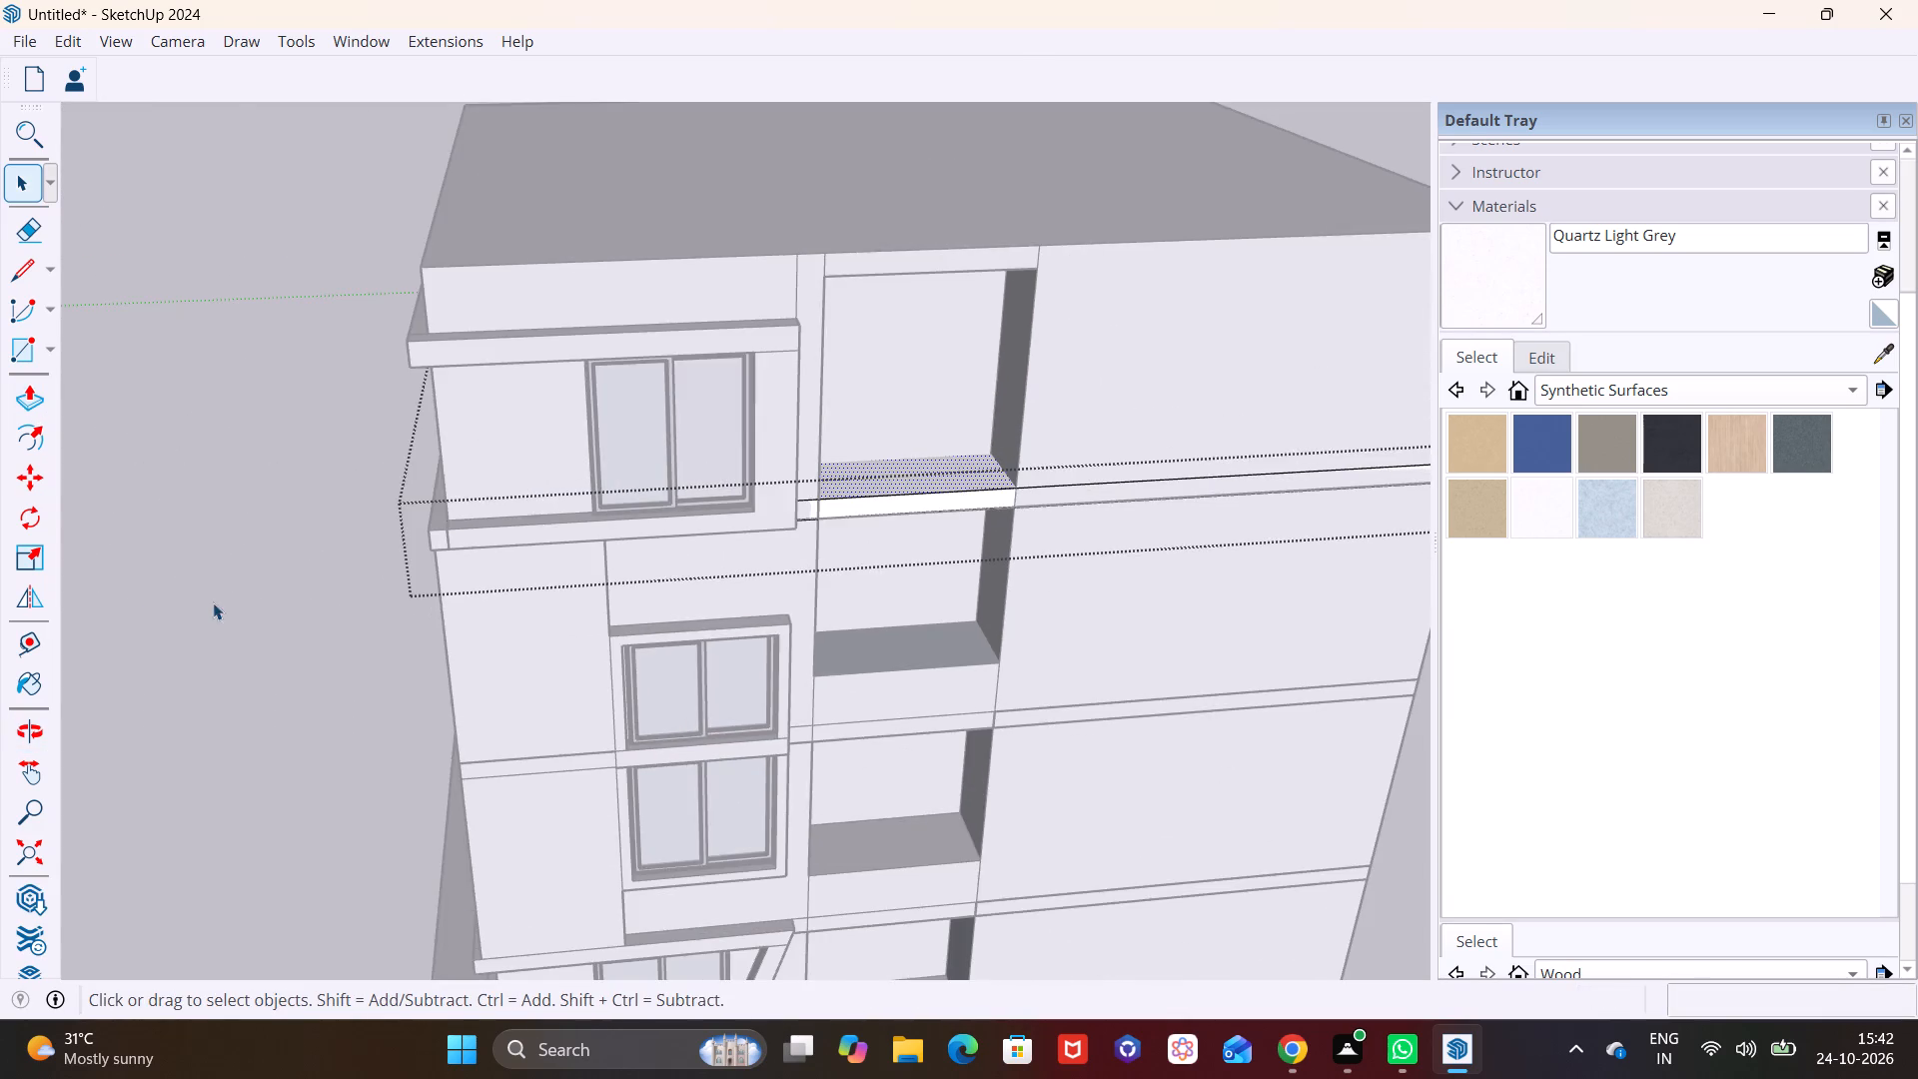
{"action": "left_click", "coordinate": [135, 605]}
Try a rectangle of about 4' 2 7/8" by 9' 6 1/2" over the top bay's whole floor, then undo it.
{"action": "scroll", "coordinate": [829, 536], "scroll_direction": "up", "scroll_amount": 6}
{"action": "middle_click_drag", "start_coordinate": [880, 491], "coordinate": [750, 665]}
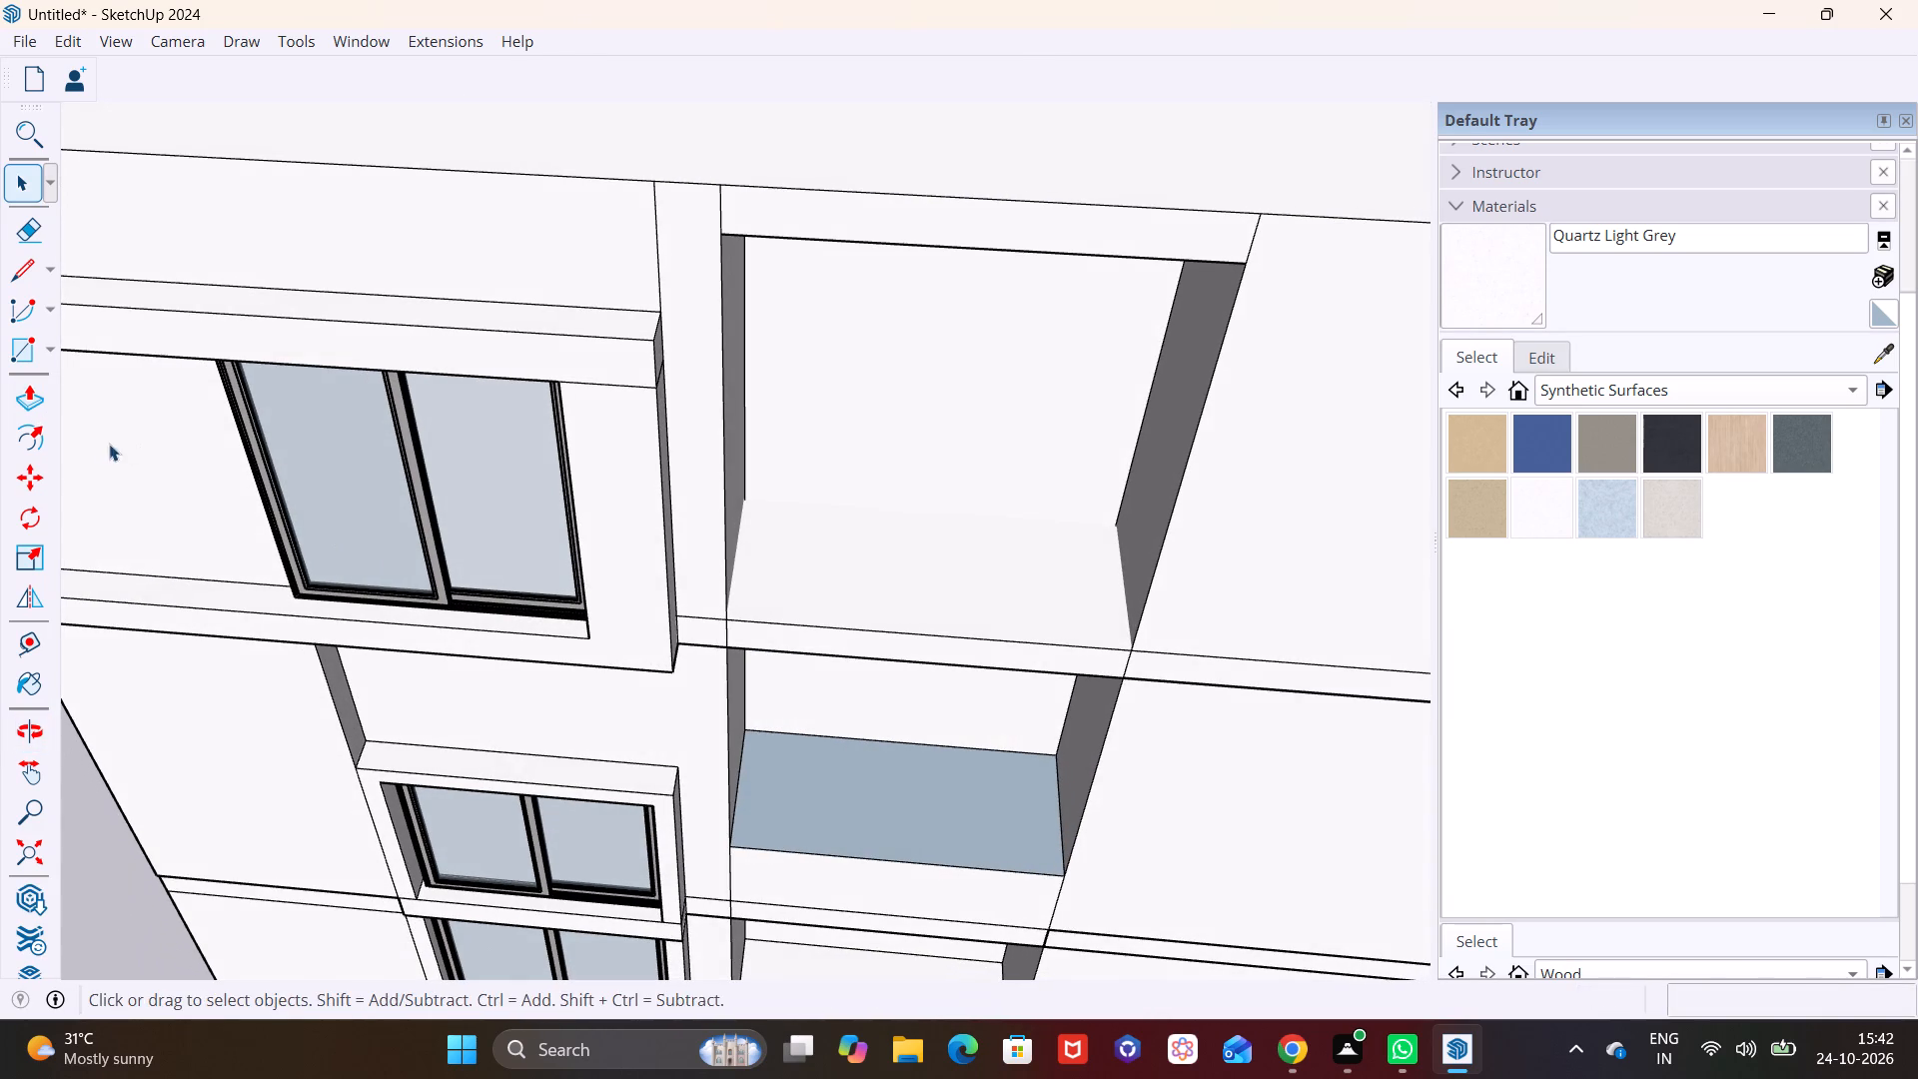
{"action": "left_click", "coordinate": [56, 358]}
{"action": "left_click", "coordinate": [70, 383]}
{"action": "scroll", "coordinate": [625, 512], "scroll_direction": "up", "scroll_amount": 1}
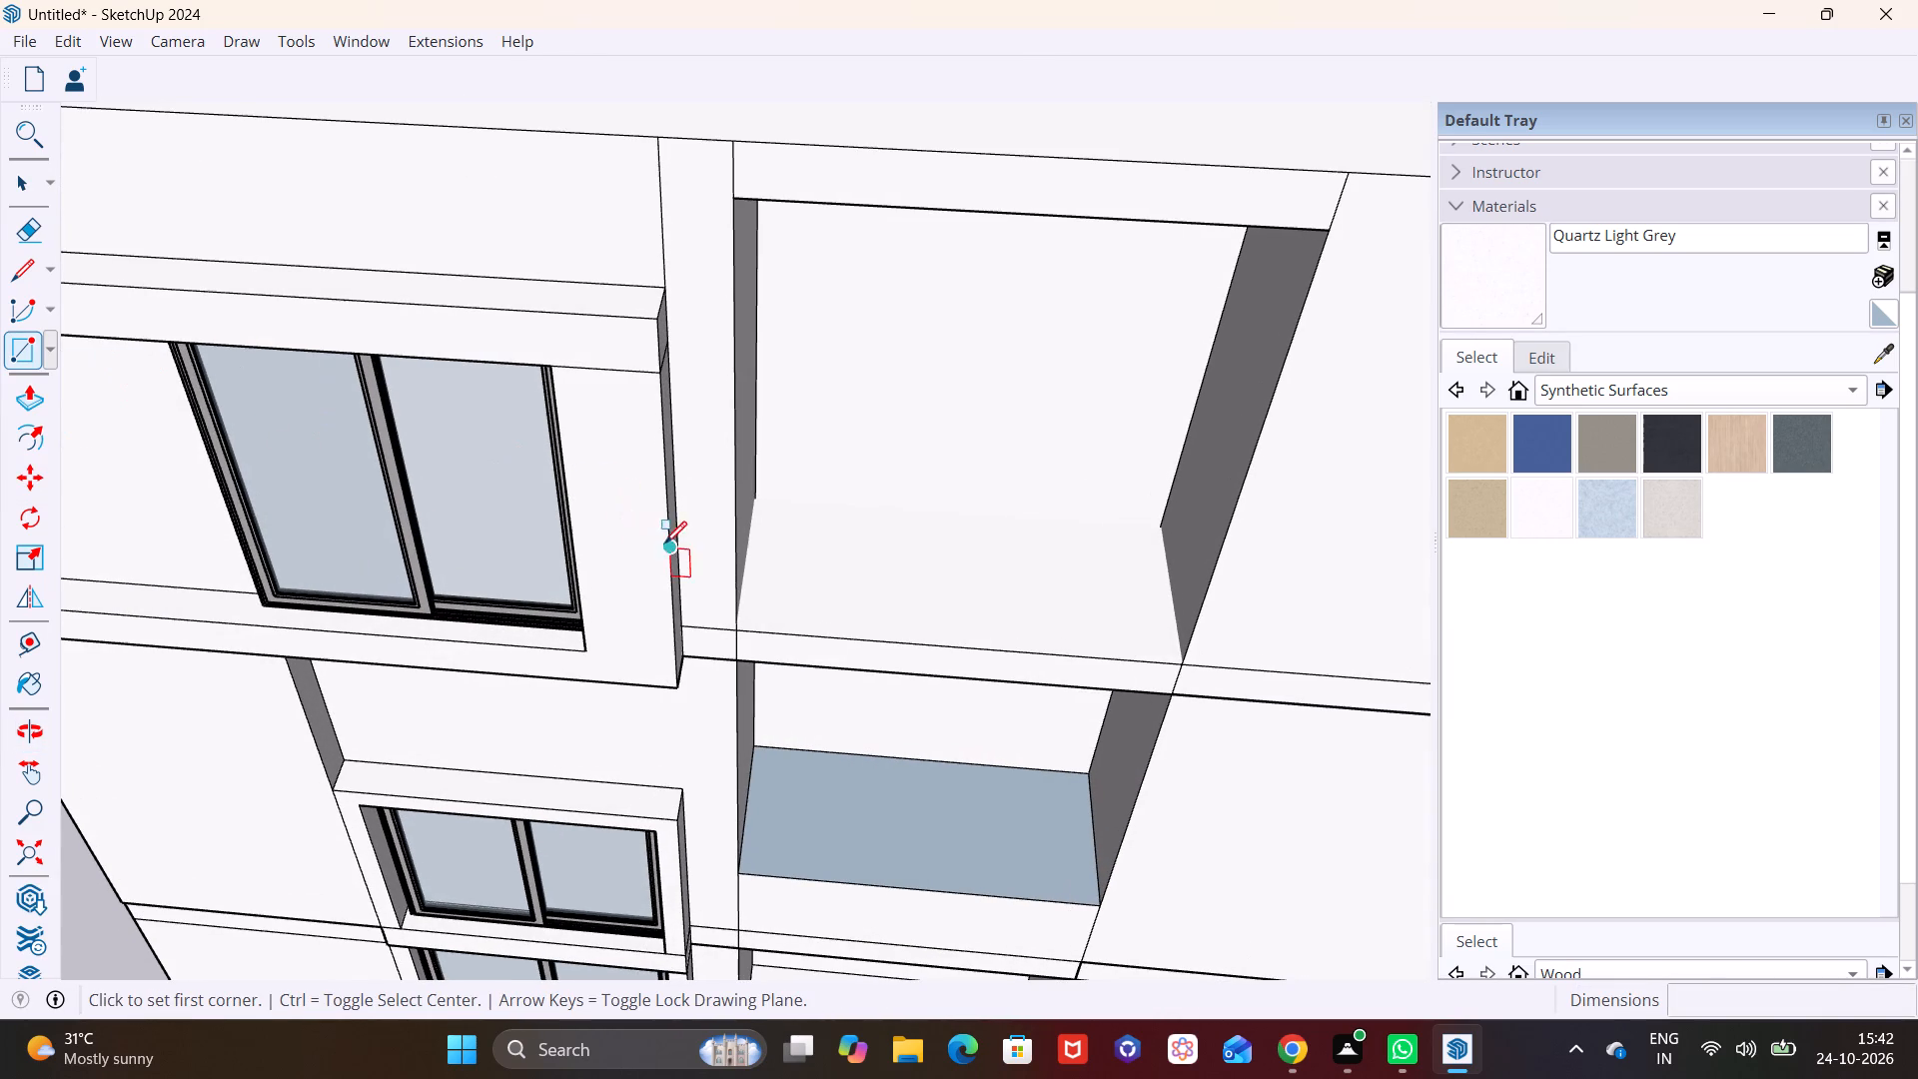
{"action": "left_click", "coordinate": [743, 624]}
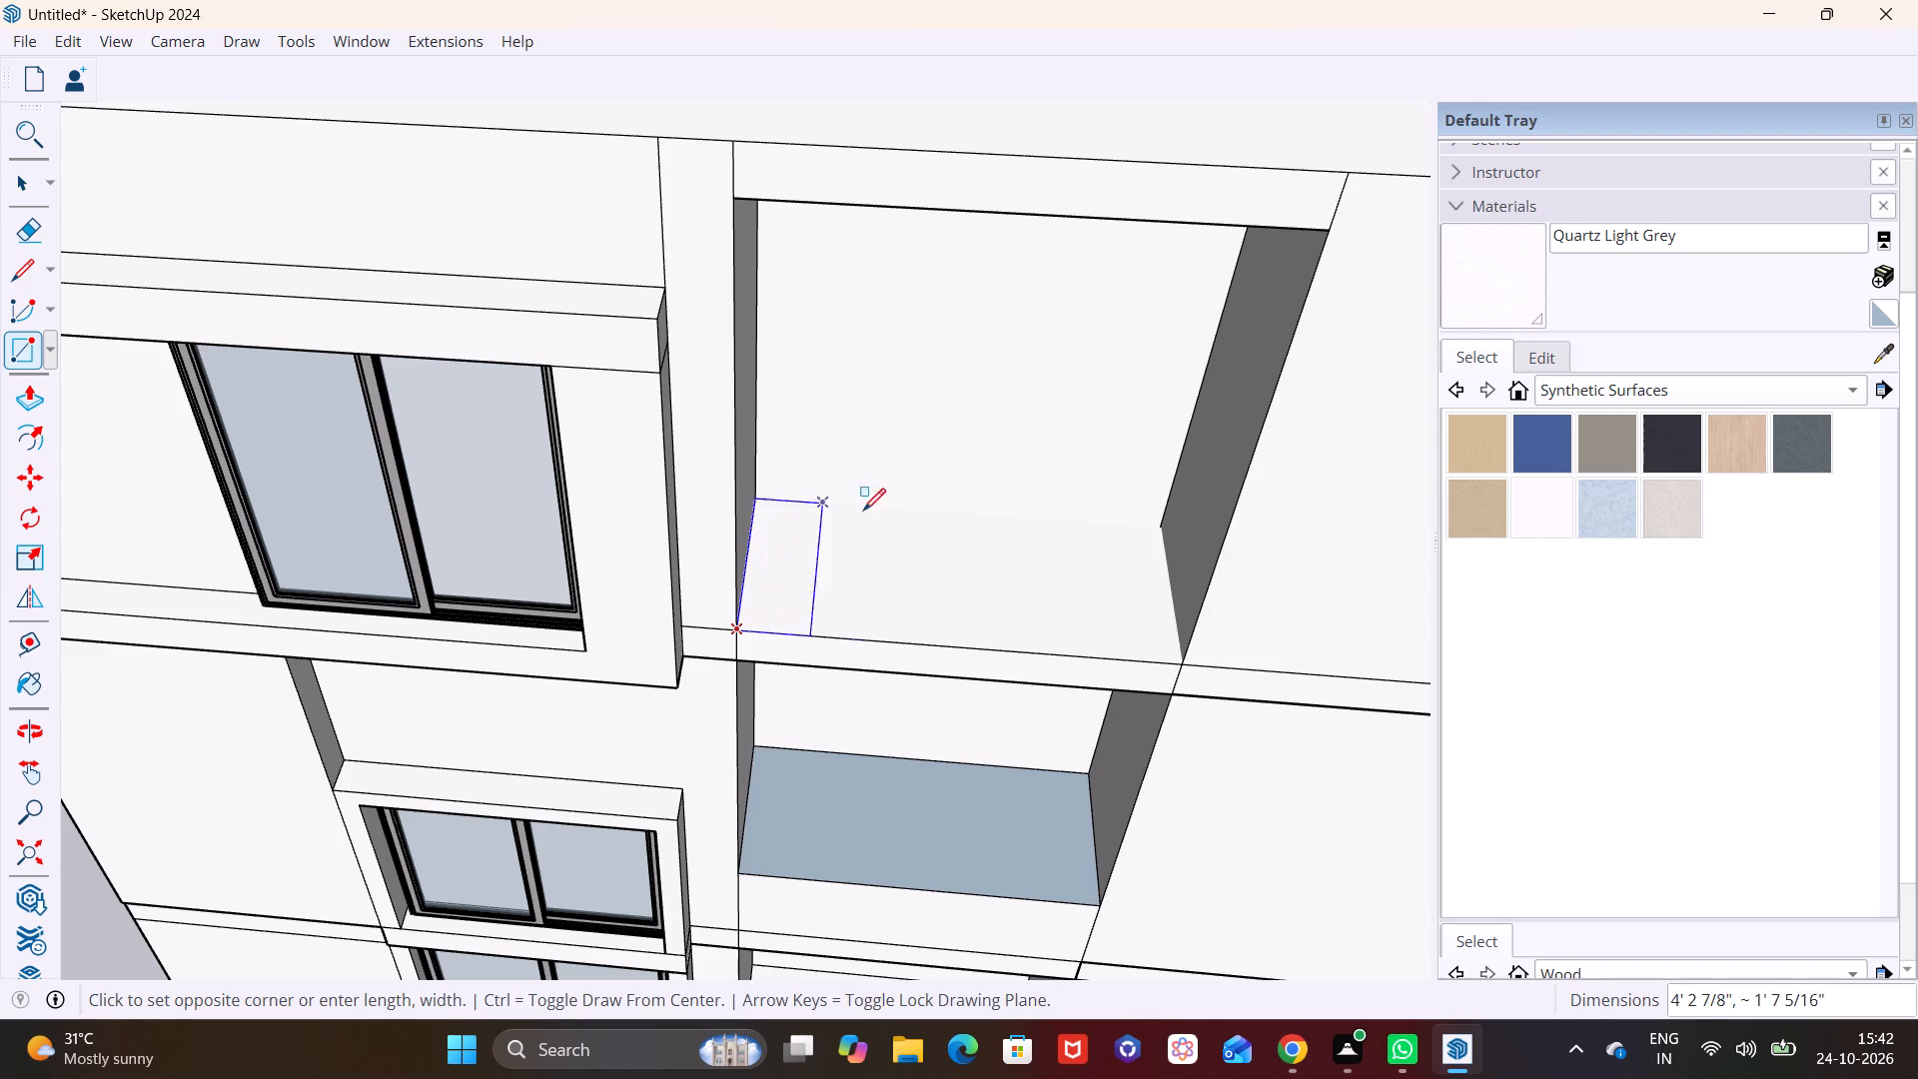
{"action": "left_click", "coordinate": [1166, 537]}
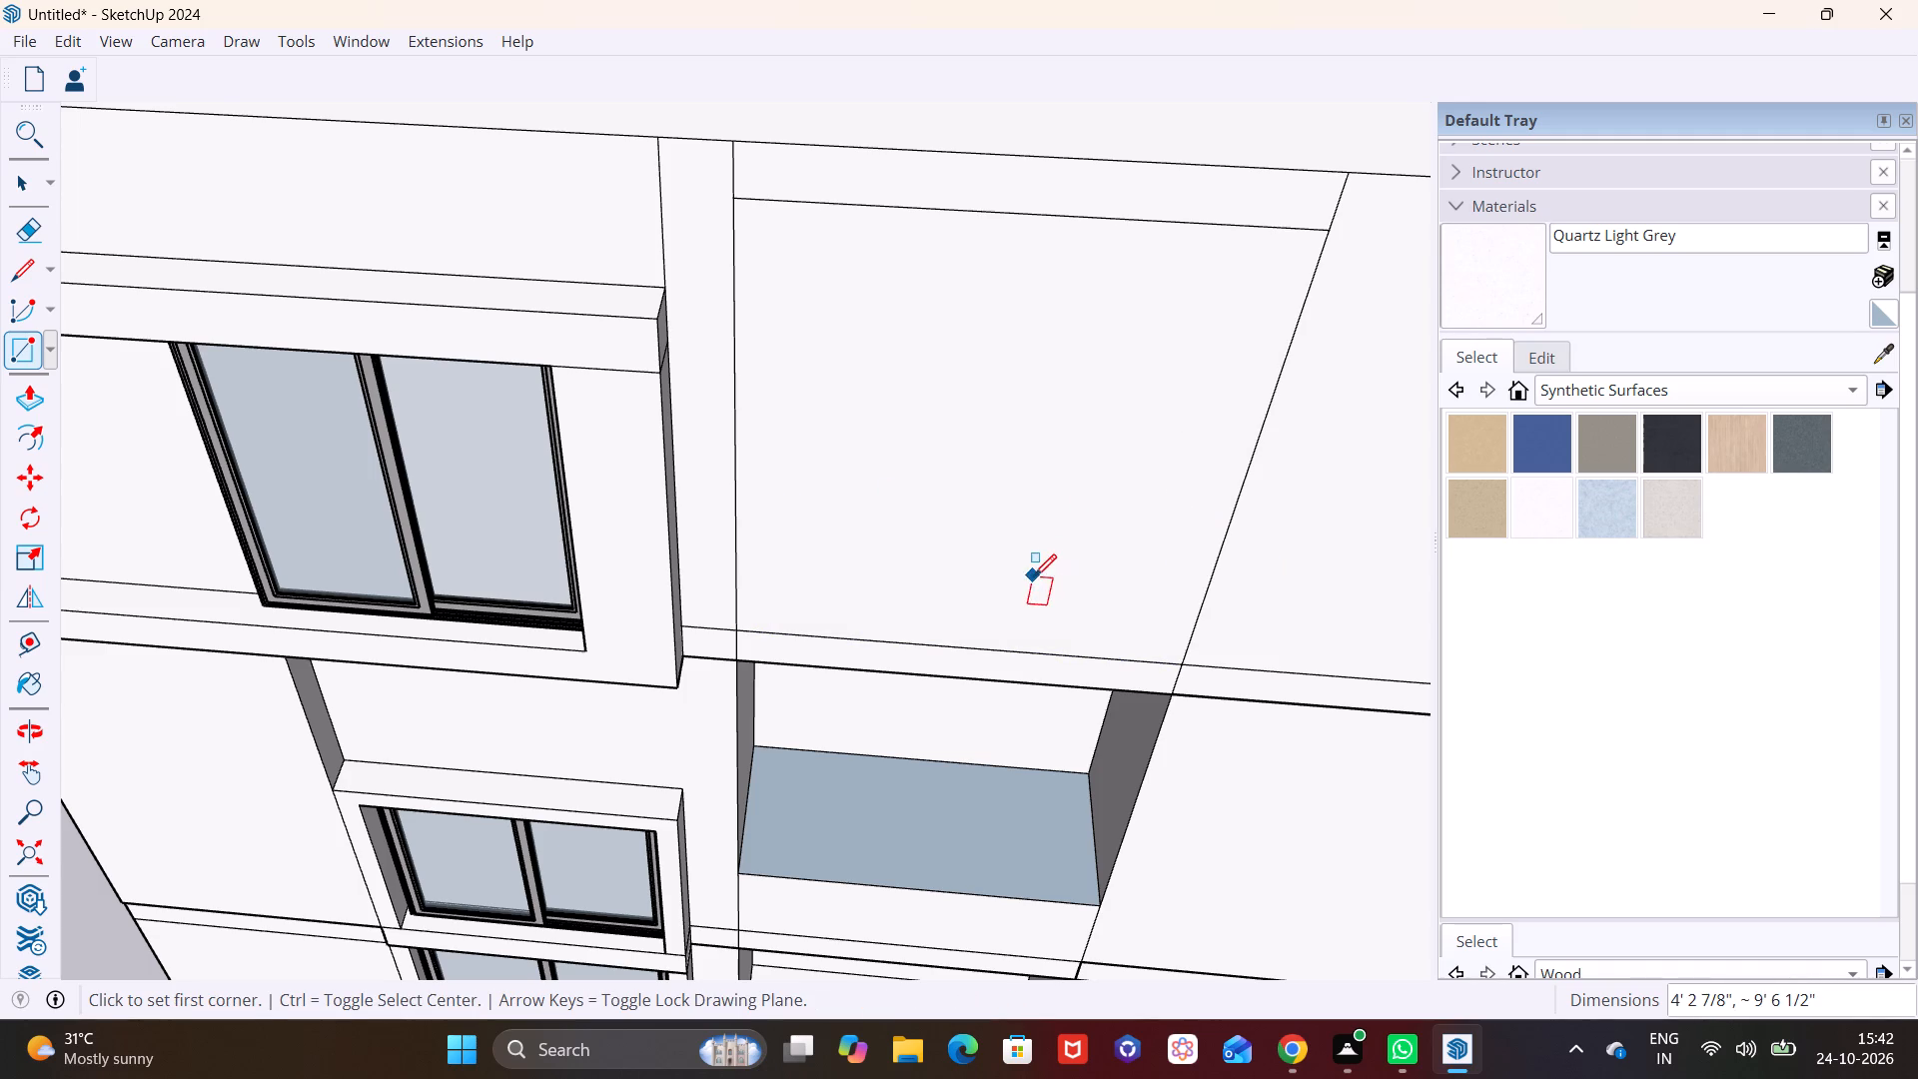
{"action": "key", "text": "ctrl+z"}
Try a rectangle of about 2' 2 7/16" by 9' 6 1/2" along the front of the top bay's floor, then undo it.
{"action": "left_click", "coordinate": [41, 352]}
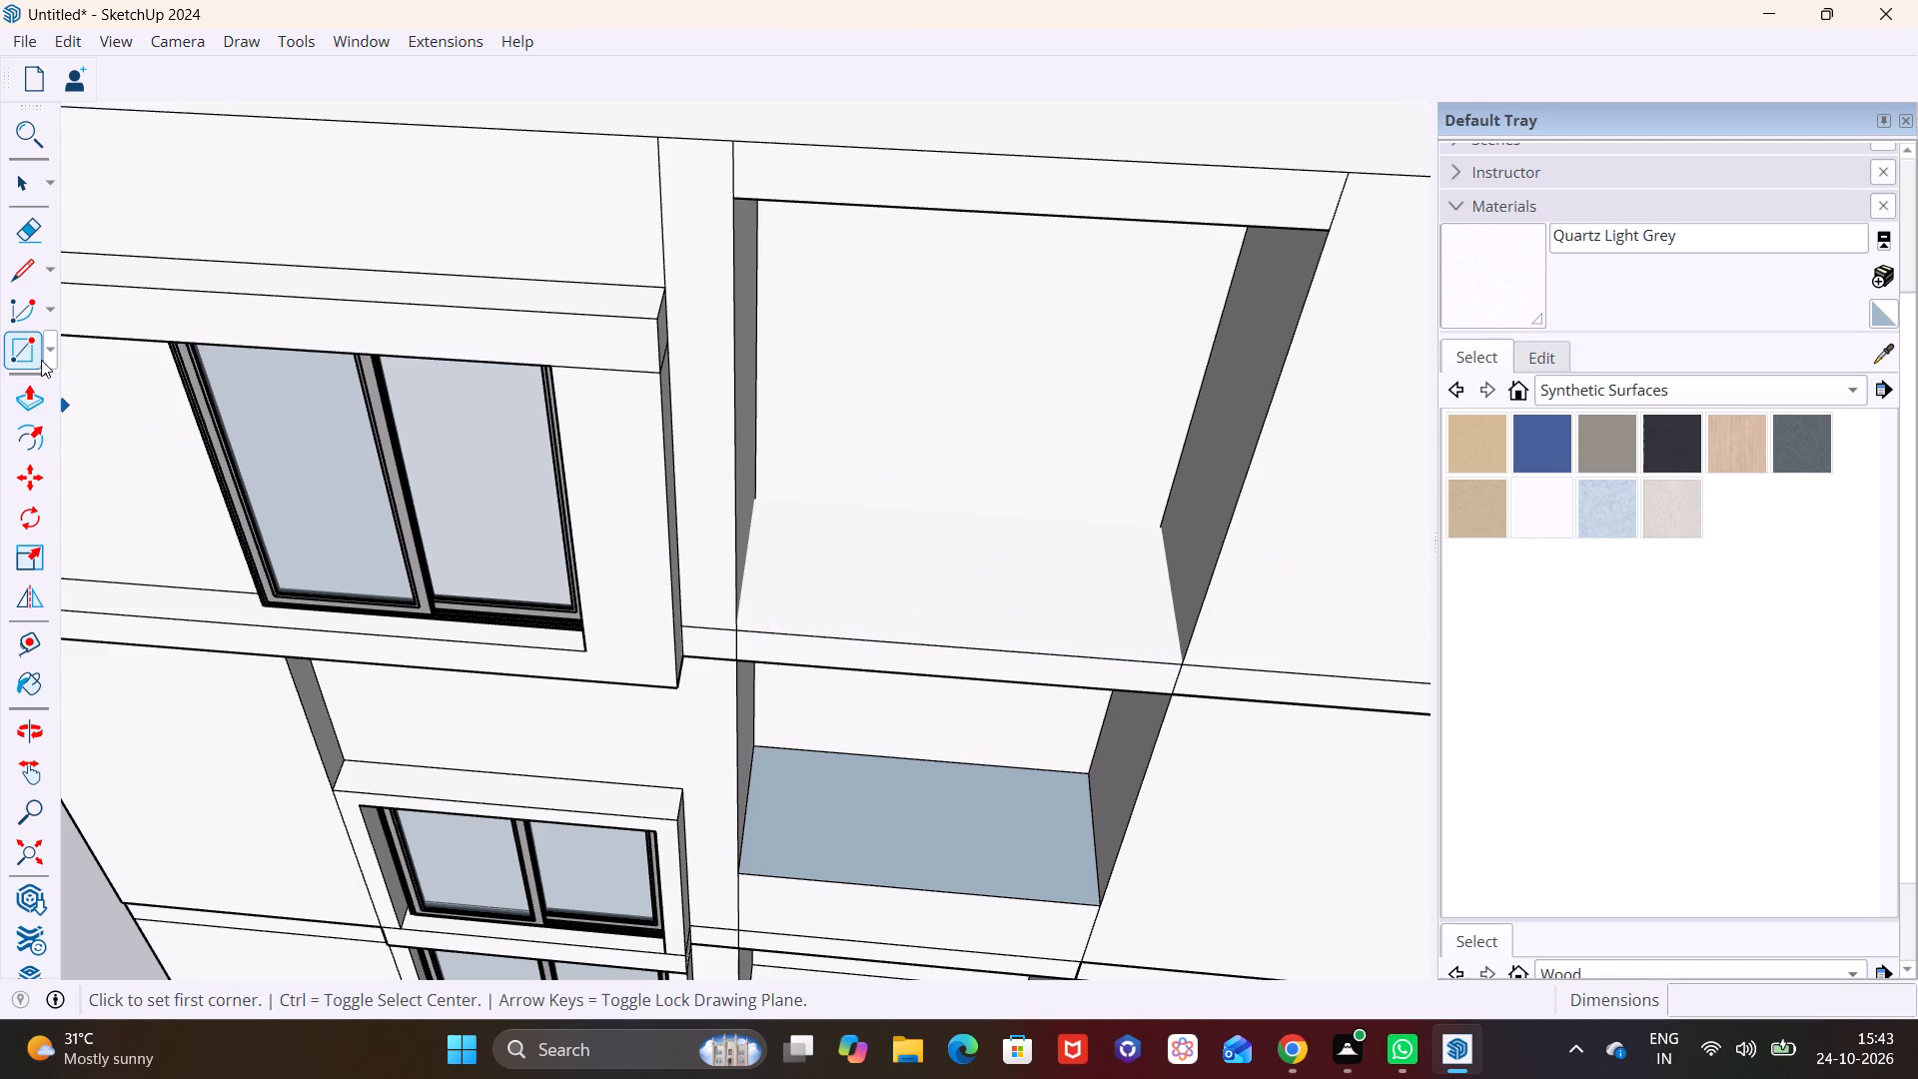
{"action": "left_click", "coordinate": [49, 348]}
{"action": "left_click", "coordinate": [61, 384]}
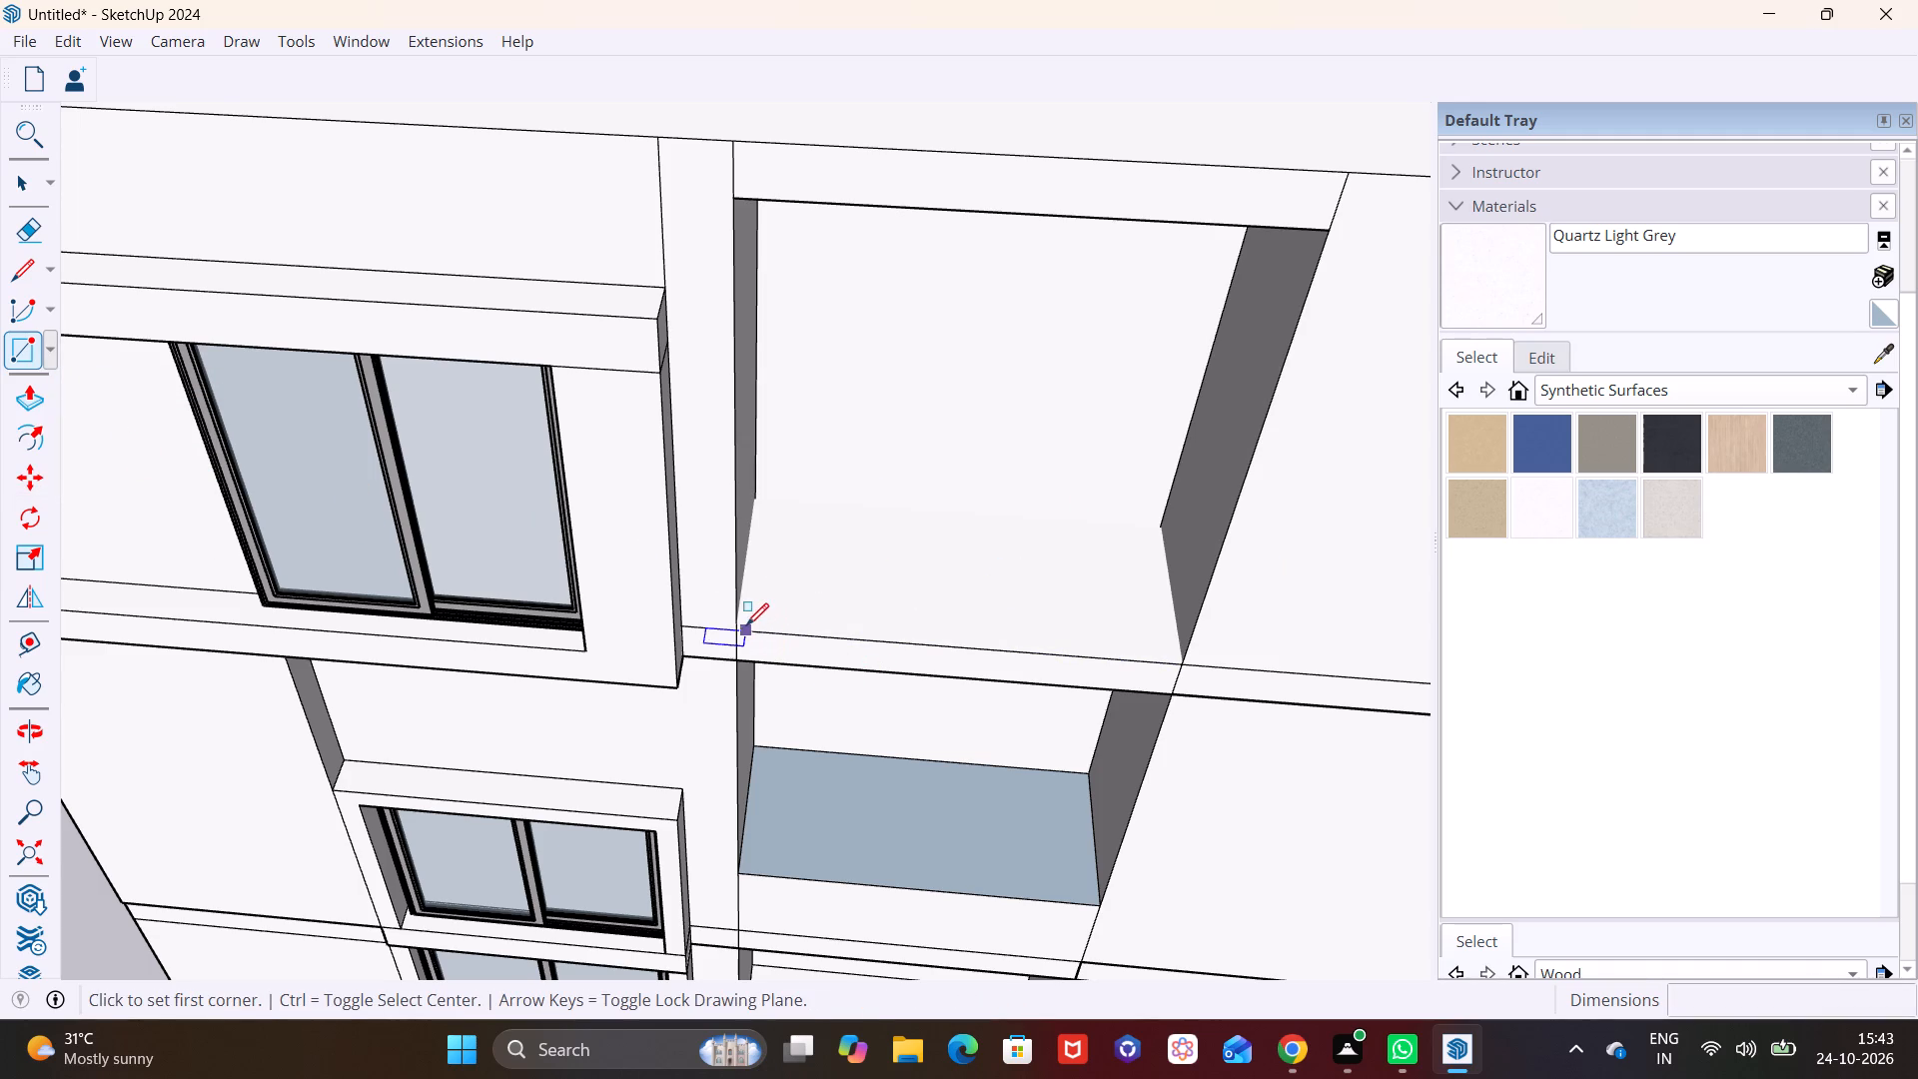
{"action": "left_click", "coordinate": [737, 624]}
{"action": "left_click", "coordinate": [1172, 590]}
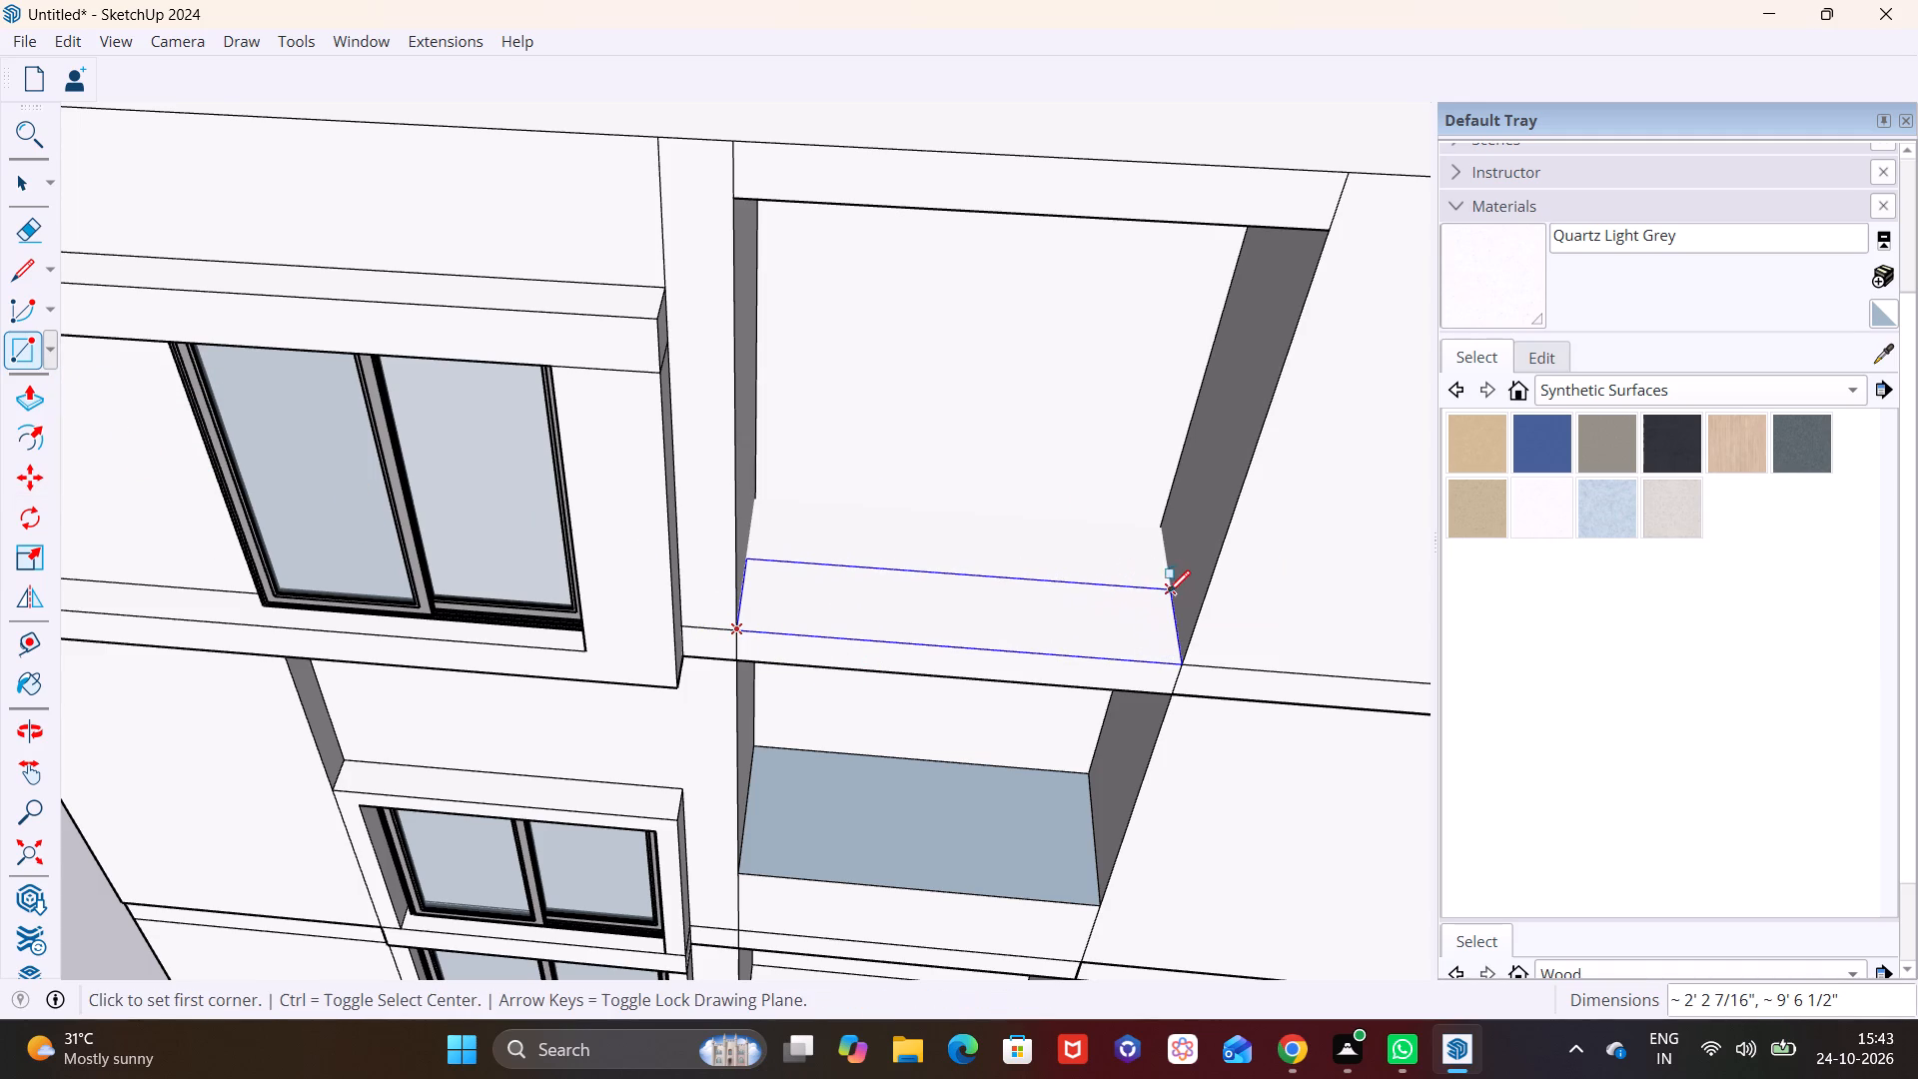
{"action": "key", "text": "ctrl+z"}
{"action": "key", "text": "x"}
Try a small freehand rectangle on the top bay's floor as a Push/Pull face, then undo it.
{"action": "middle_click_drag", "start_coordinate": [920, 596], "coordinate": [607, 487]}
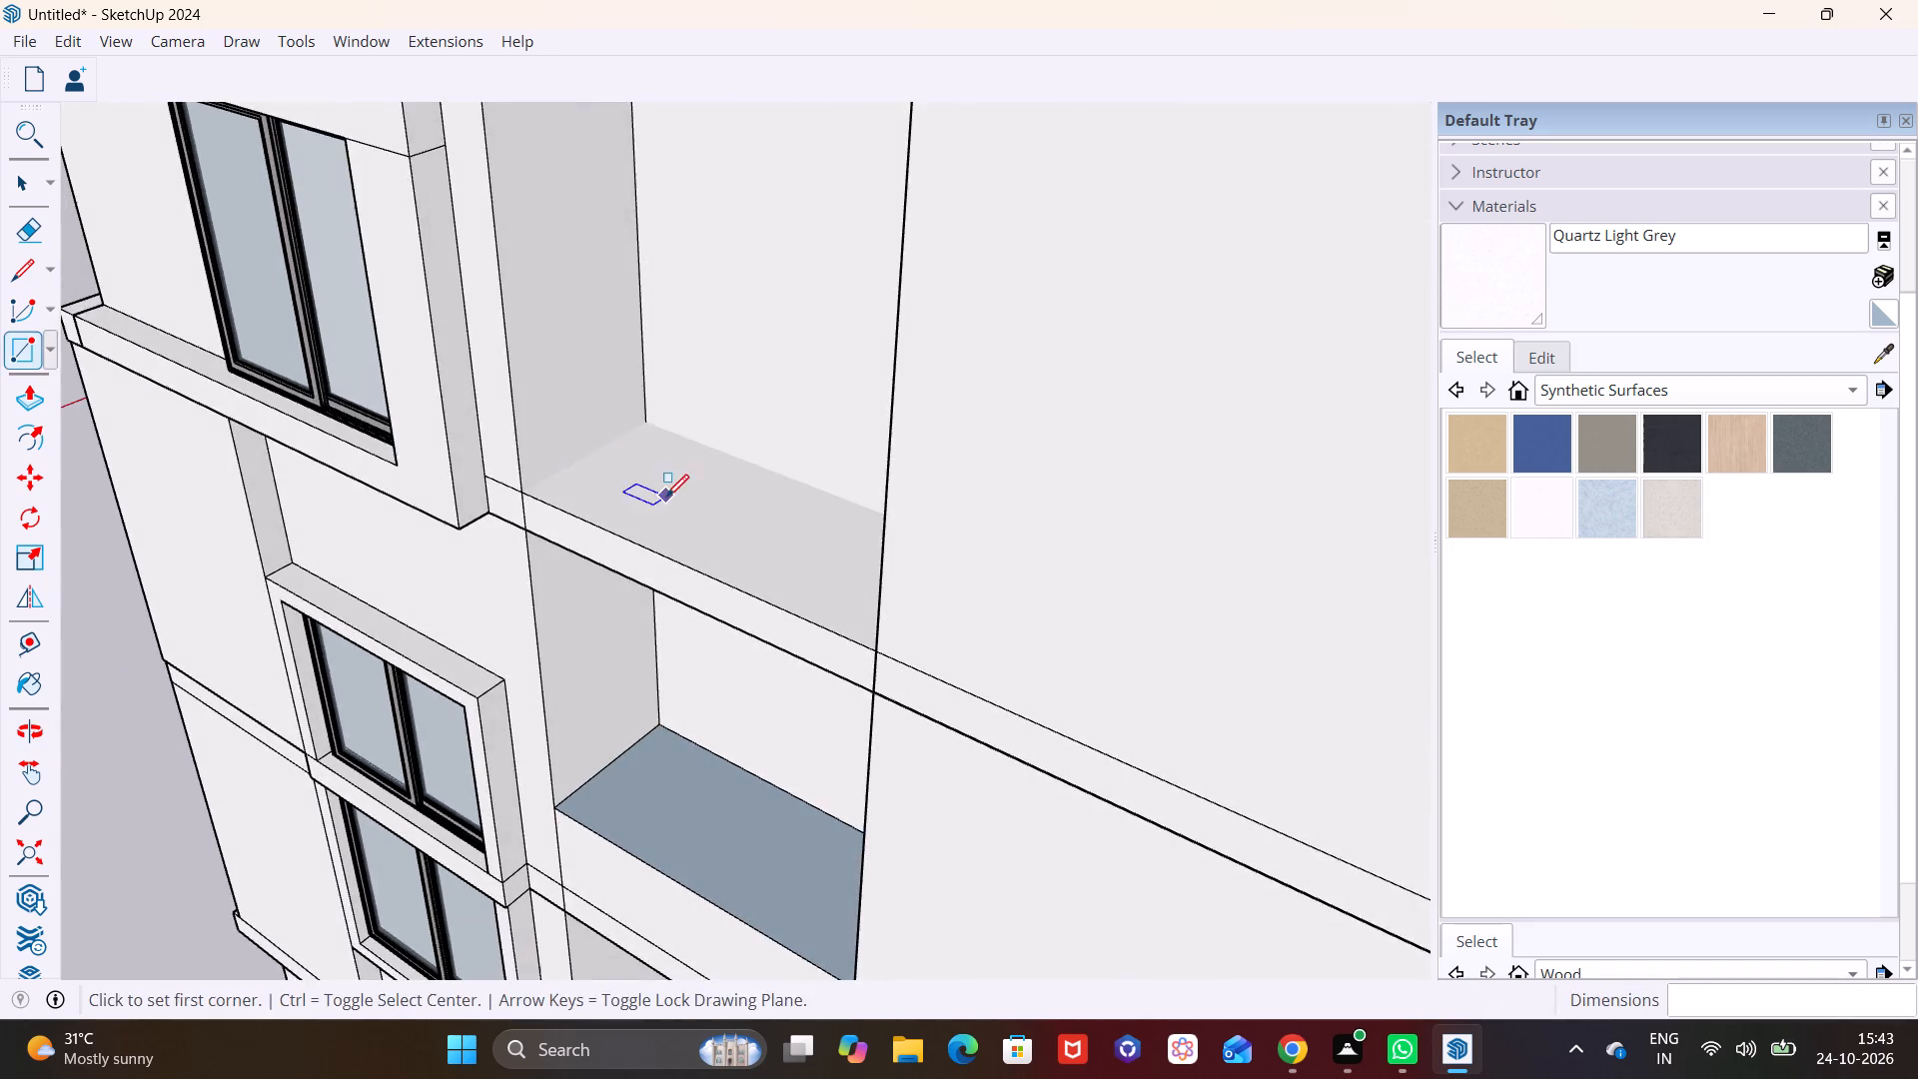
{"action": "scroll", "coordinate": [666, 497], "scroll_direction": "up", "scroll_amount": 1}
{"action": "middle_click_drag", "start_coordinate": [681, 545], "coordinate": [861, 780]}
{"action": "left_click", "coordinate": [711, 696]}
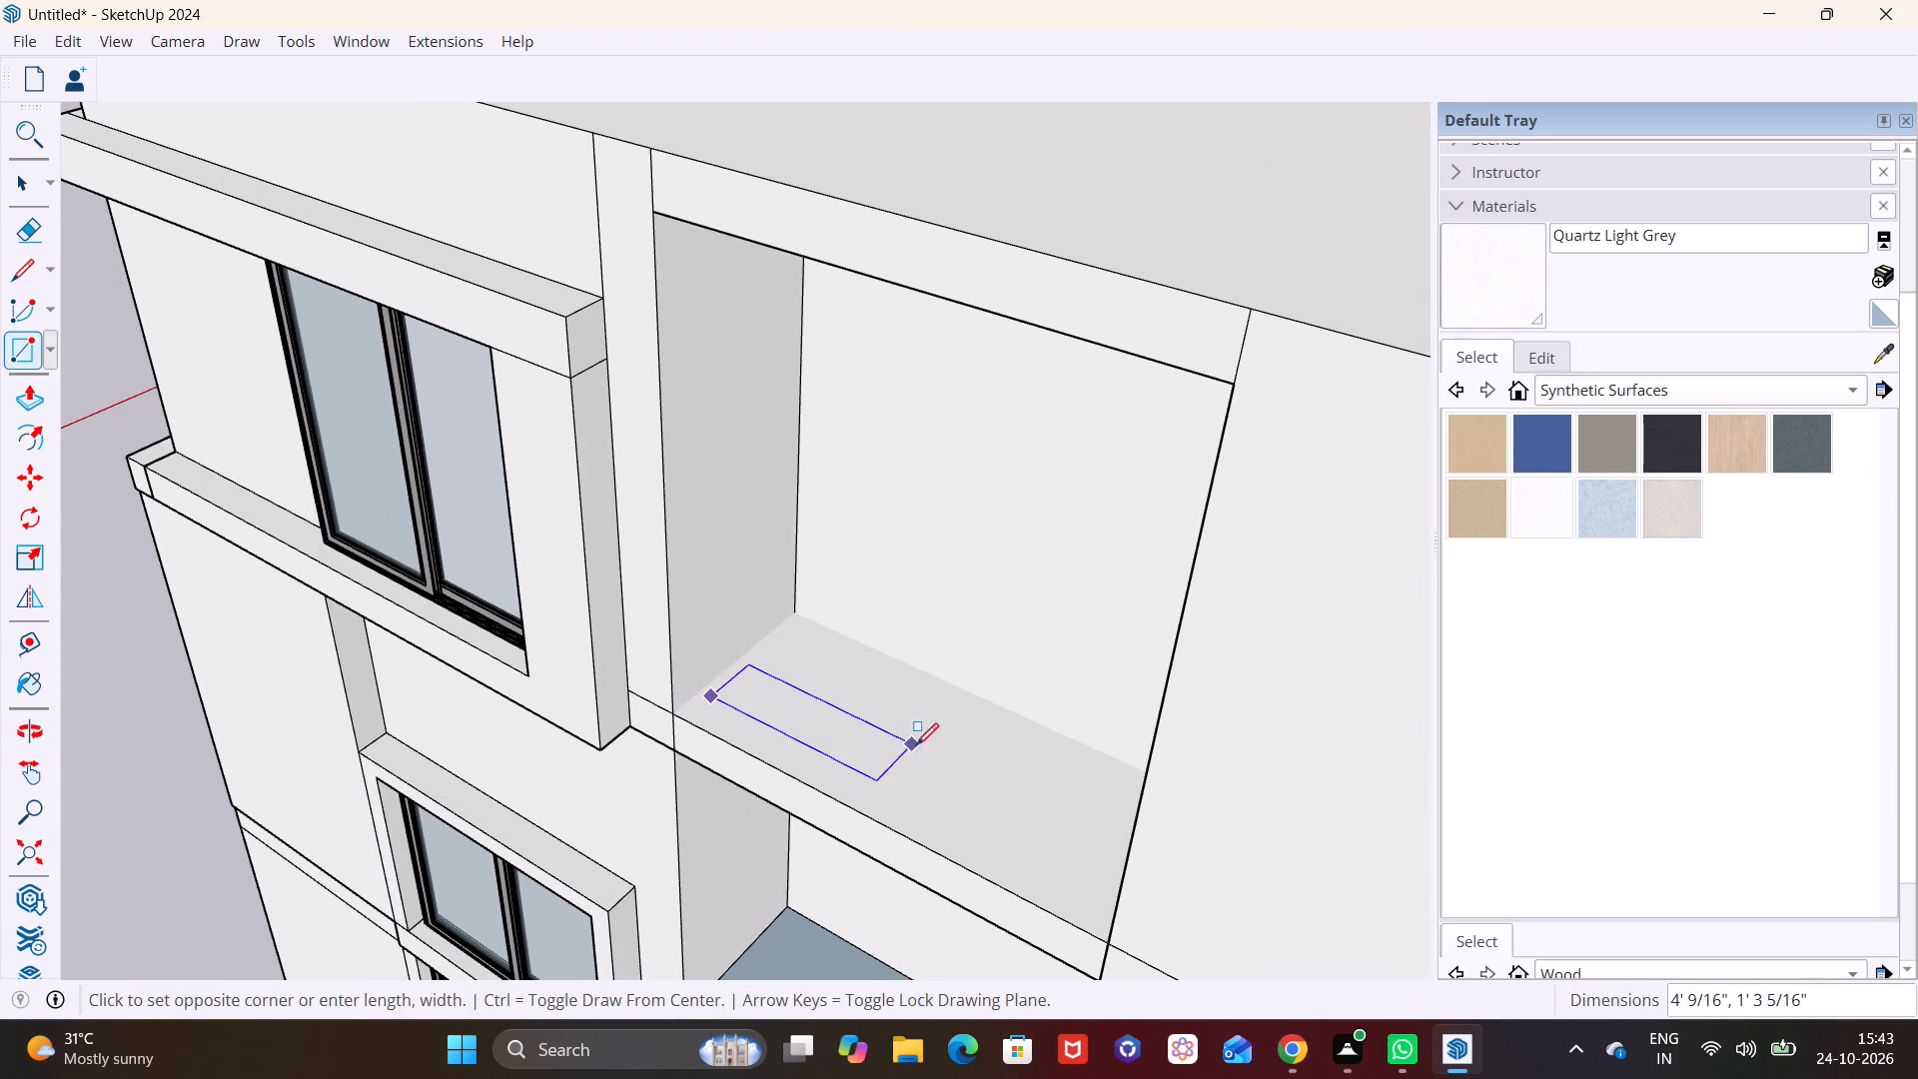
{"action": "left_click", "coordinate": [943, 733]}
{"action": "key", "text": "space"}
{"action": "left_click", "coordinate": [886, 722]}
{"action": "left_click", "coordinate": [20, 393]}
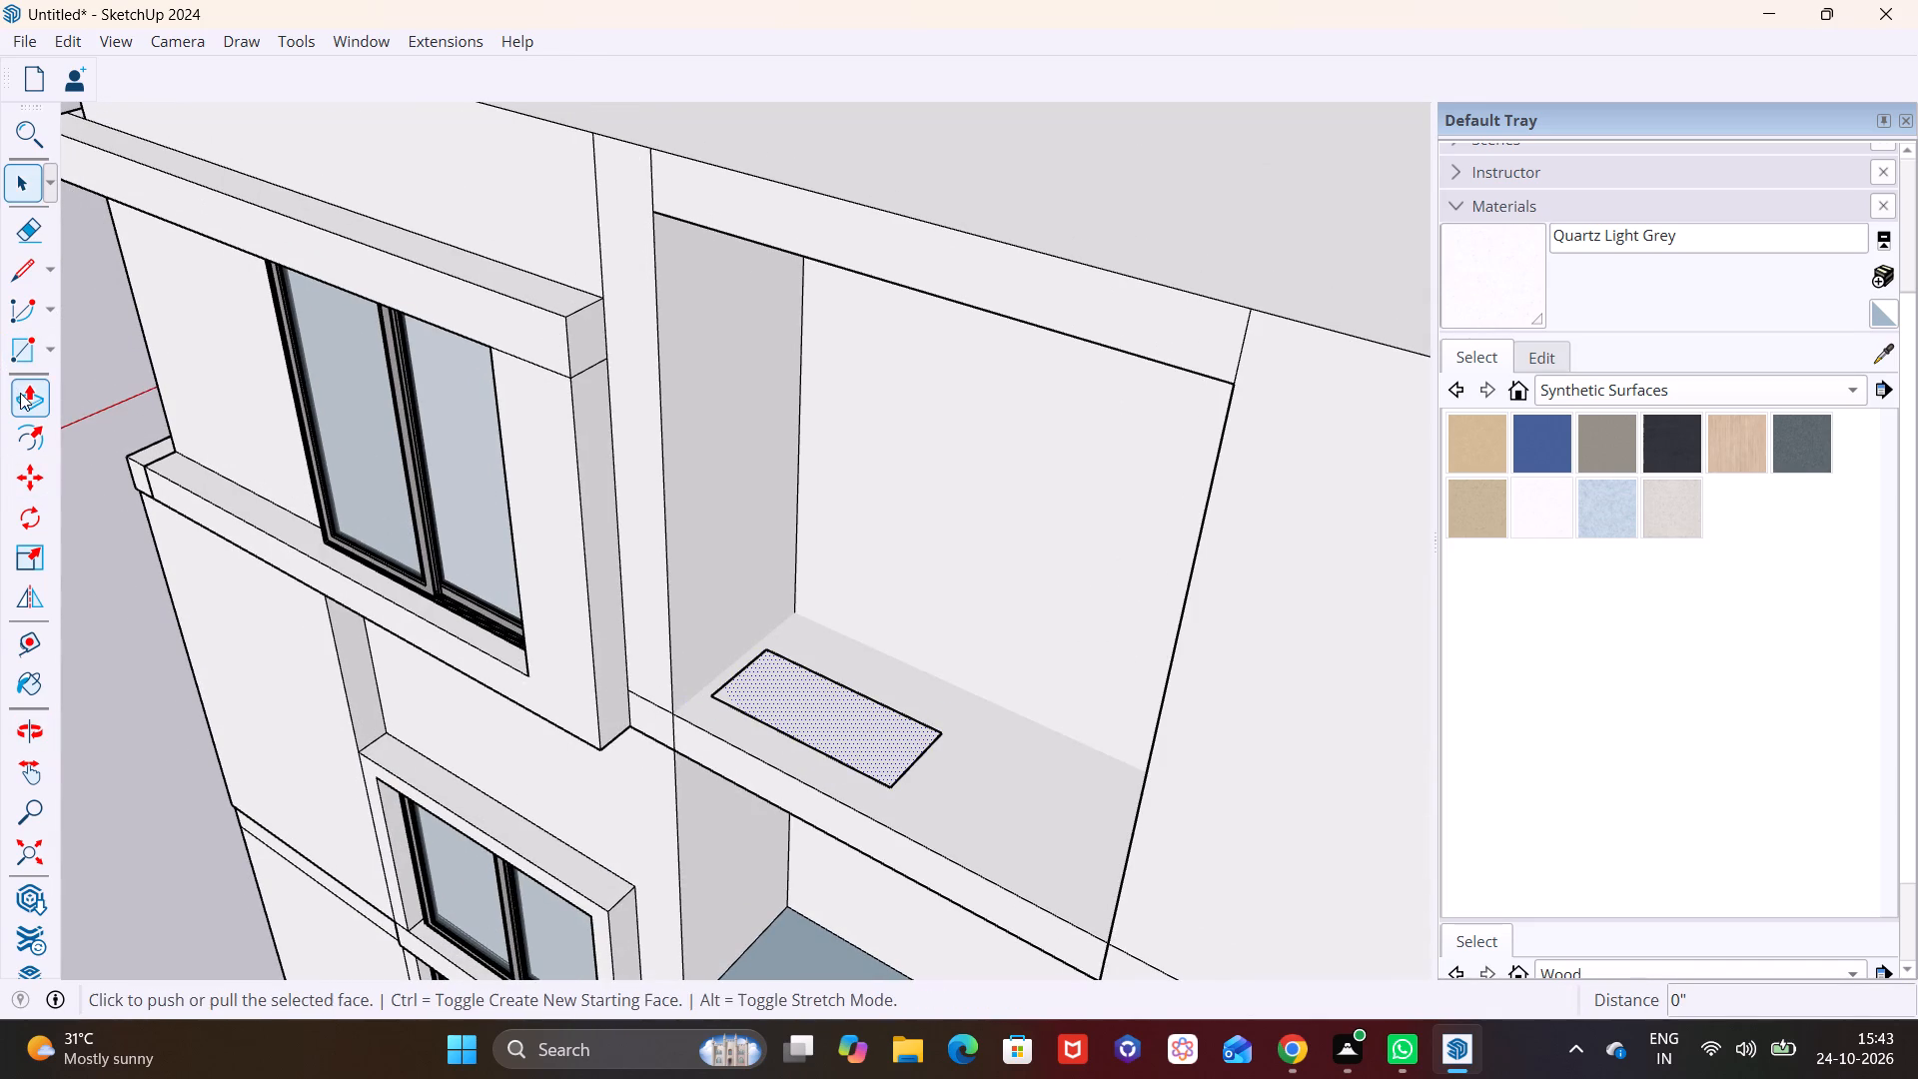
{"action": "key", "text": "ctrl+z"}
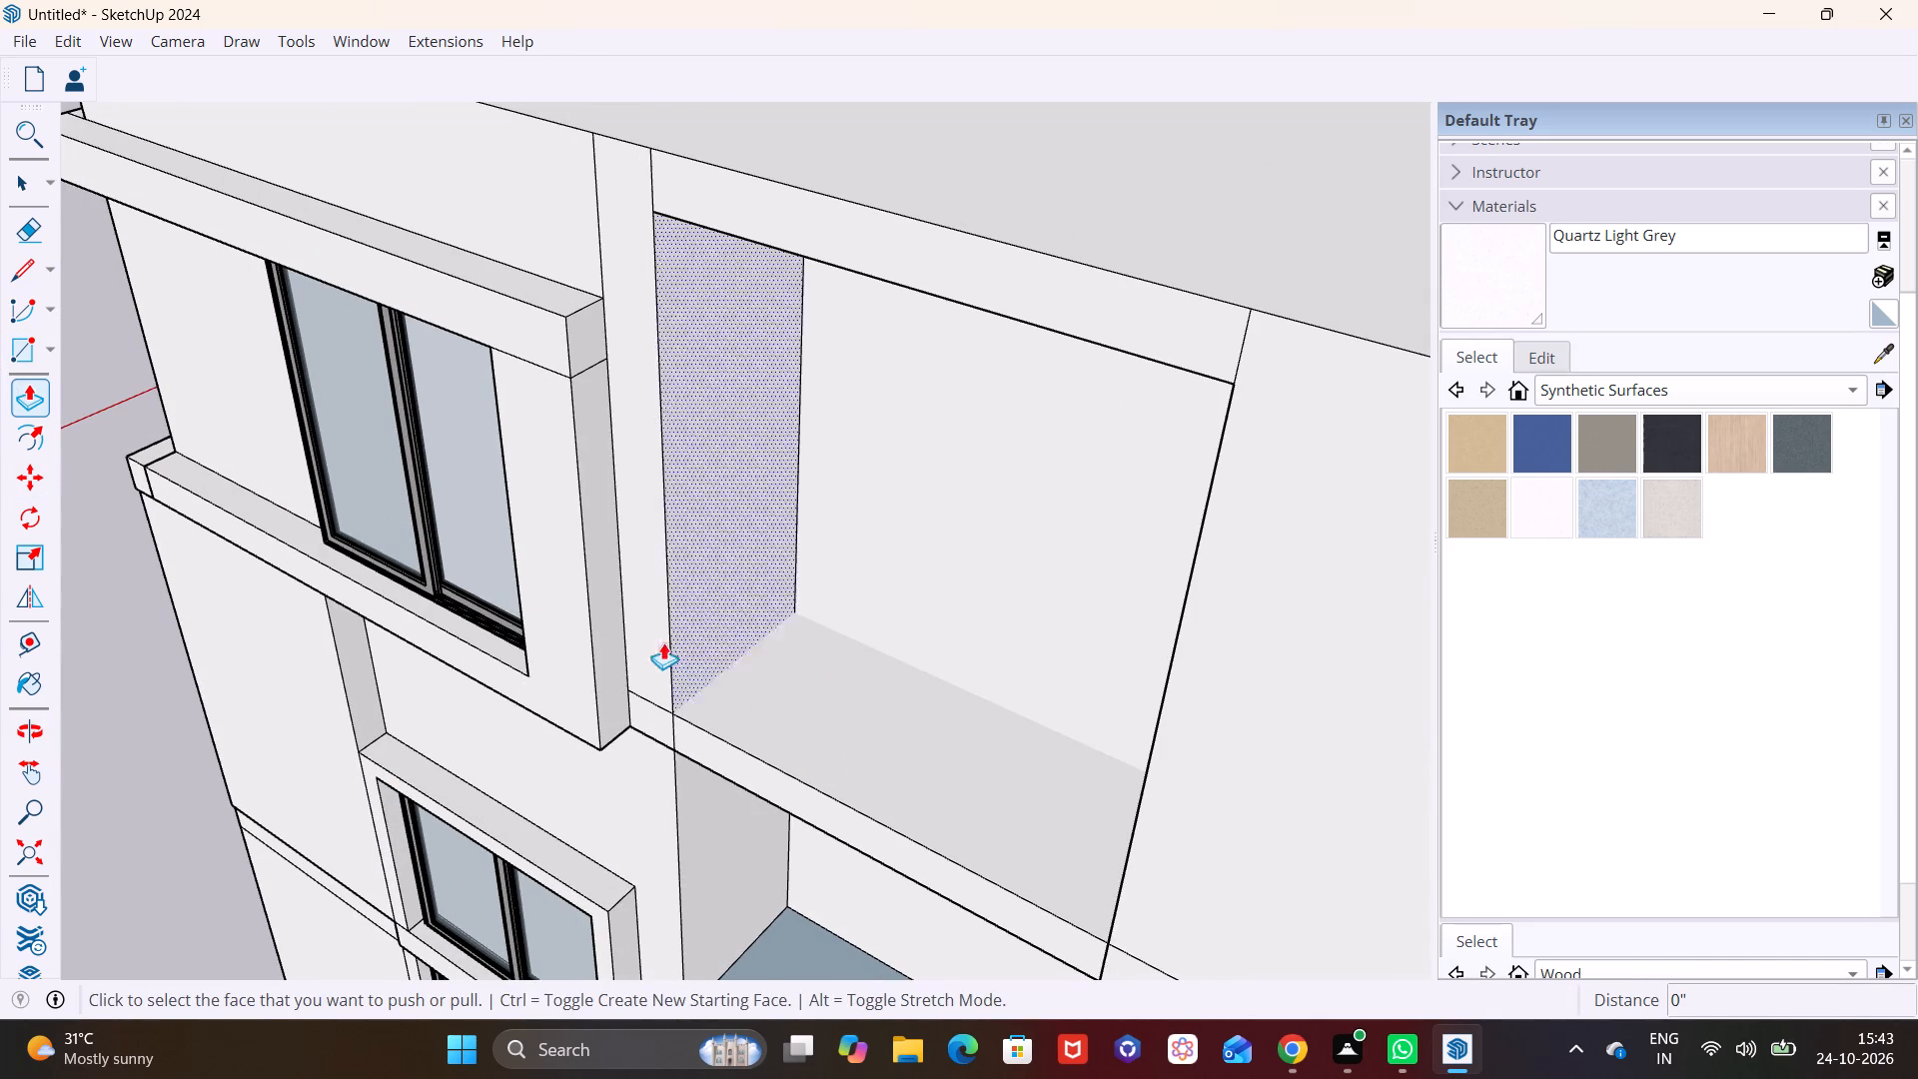
Draw a rectangle of about 3' 5 1/4" by 2' 10 7/8" on the top bay's floor from its rear inner corner.
{"action": "left_click", "coordinate": [43, 345]}
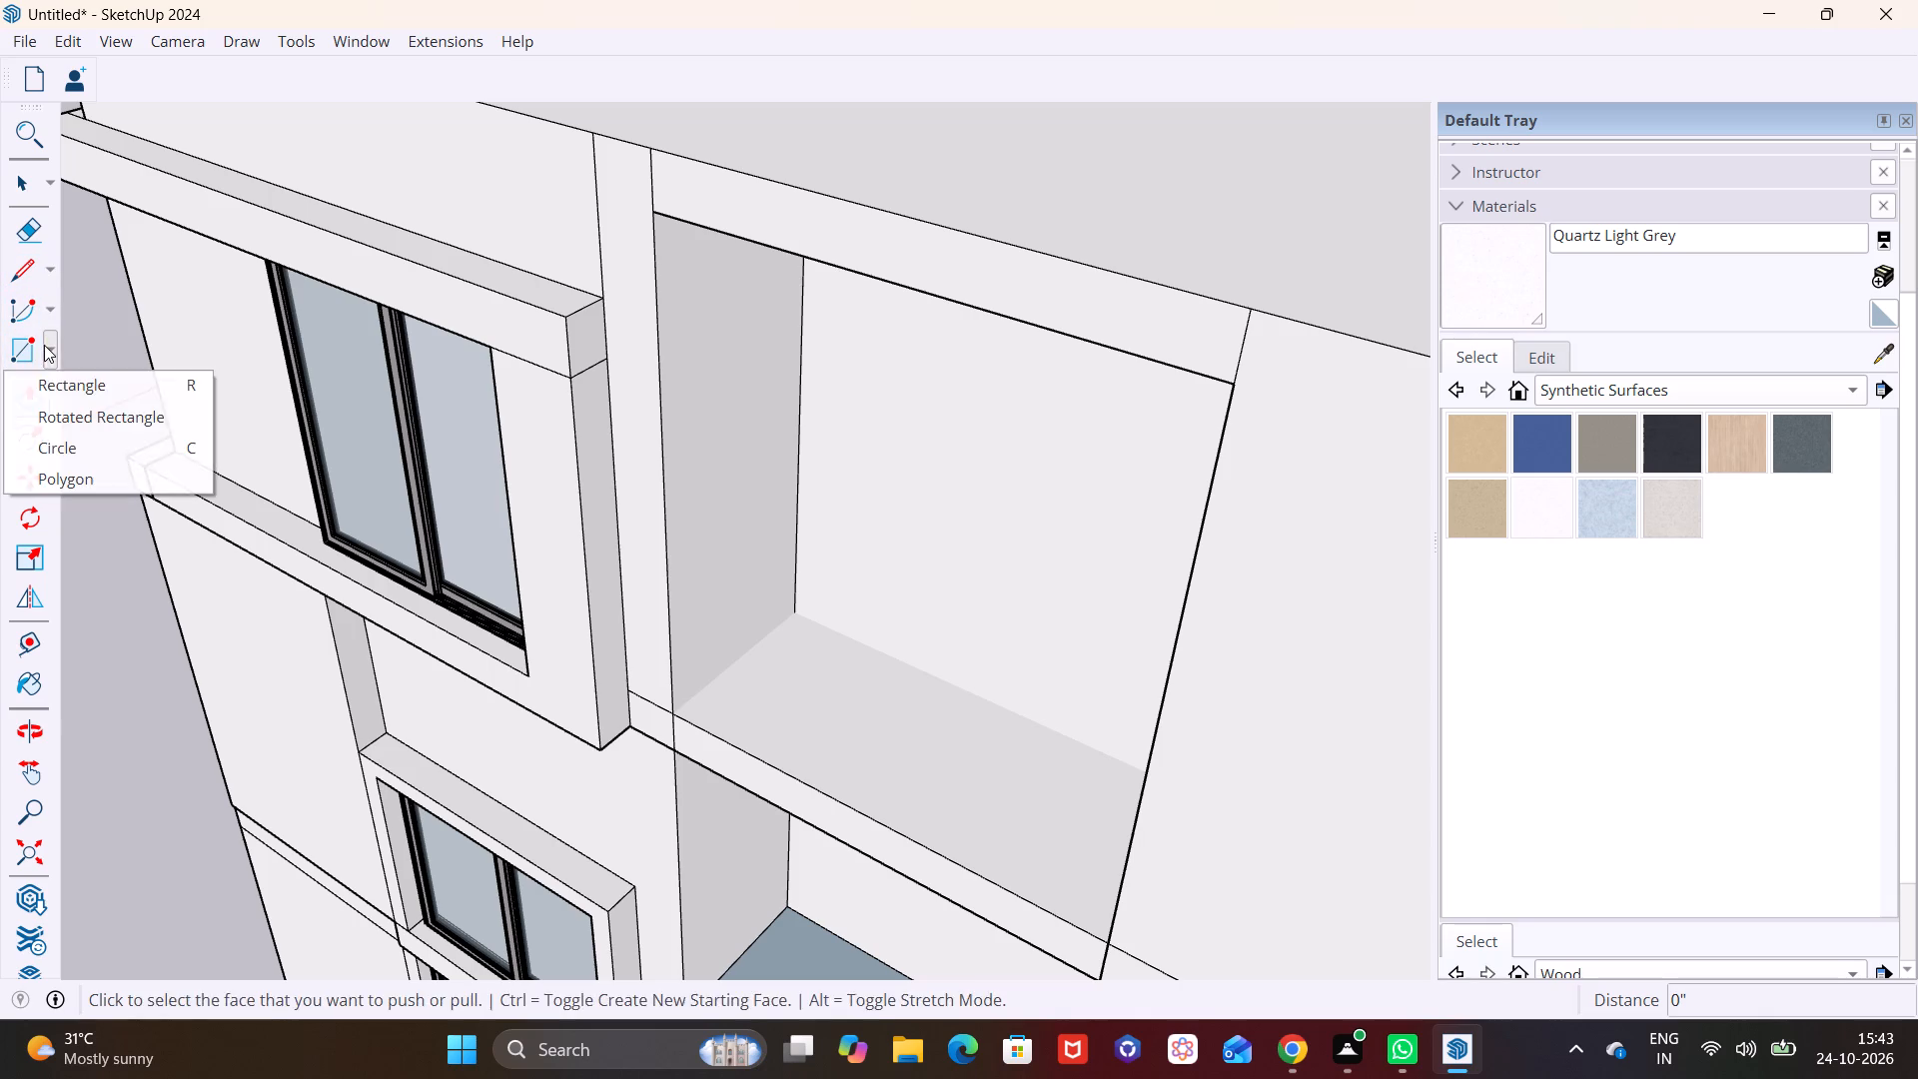
{"action": "left_click", "coordinate": [52, 377]}
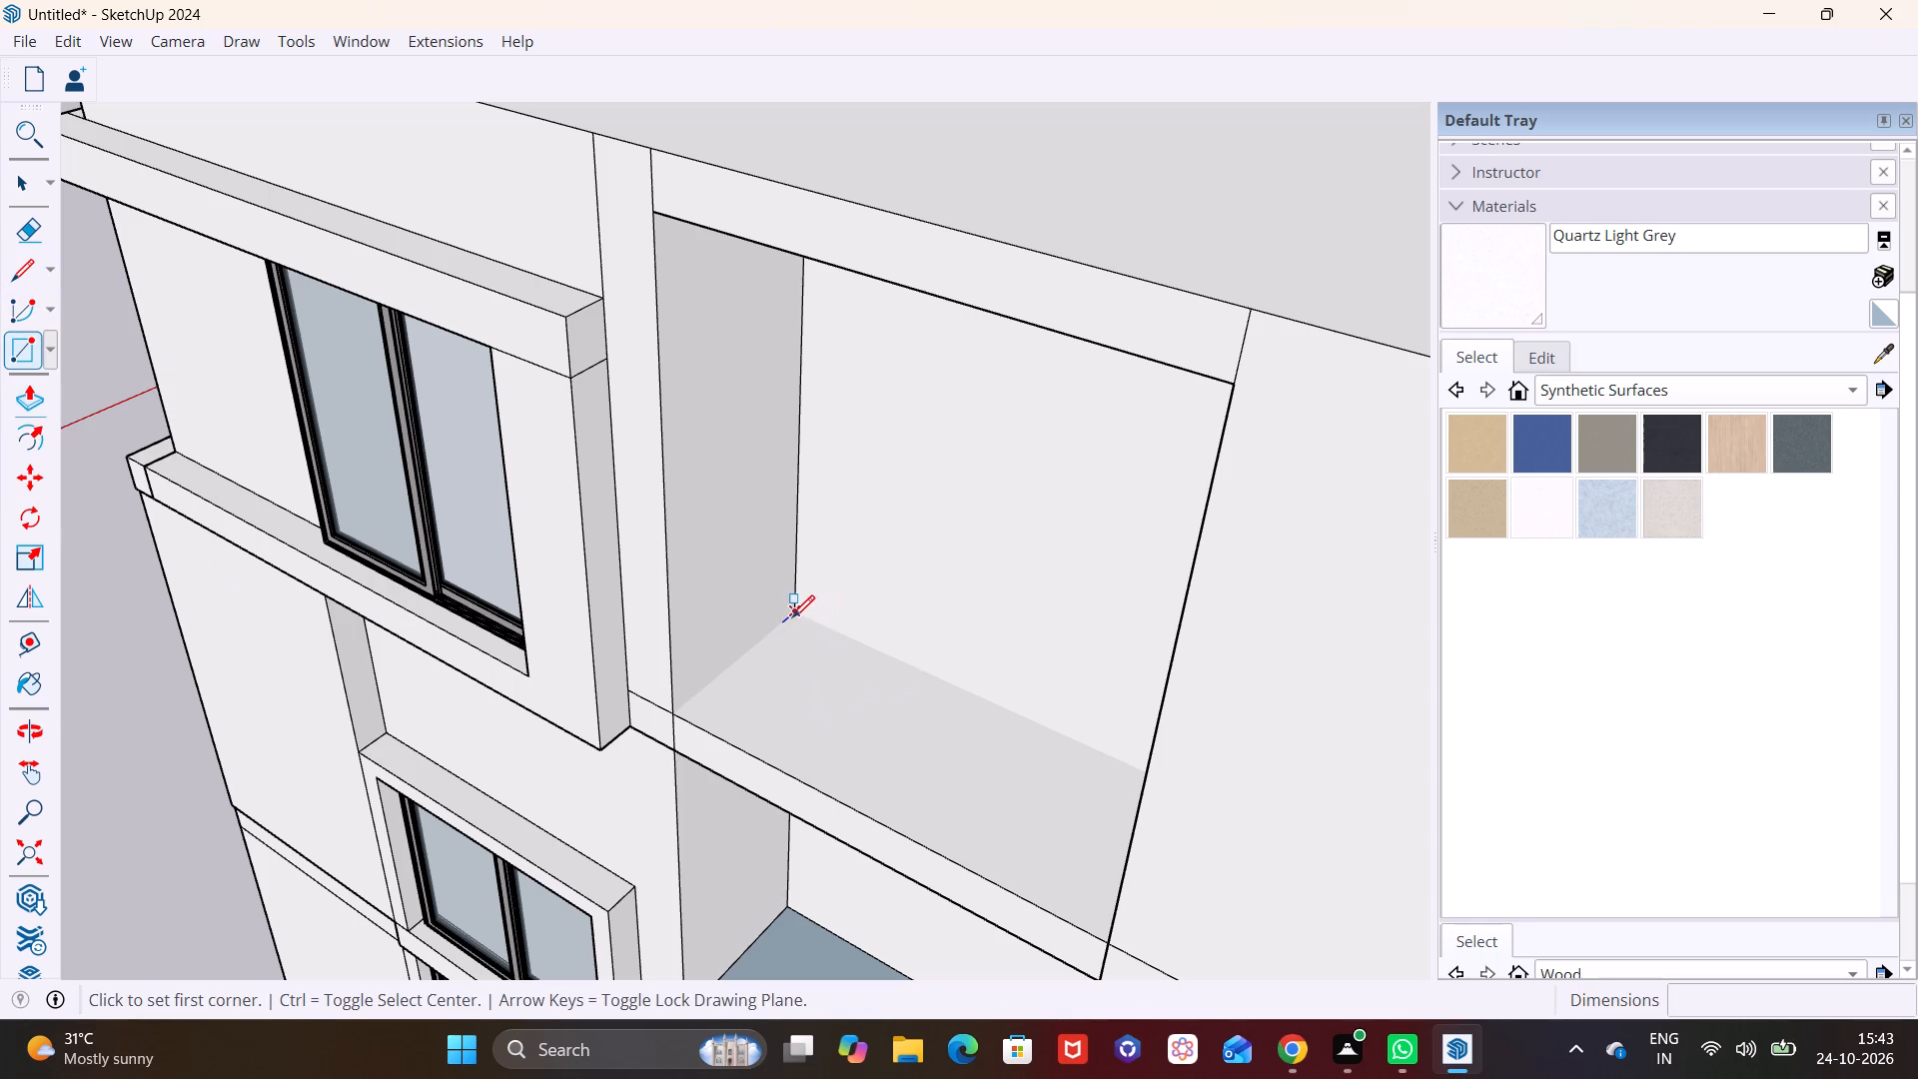
{"action": "left_click", "coordinate": [792, 617]}
{"action": "left_click", "coordinate": [814, 752]}
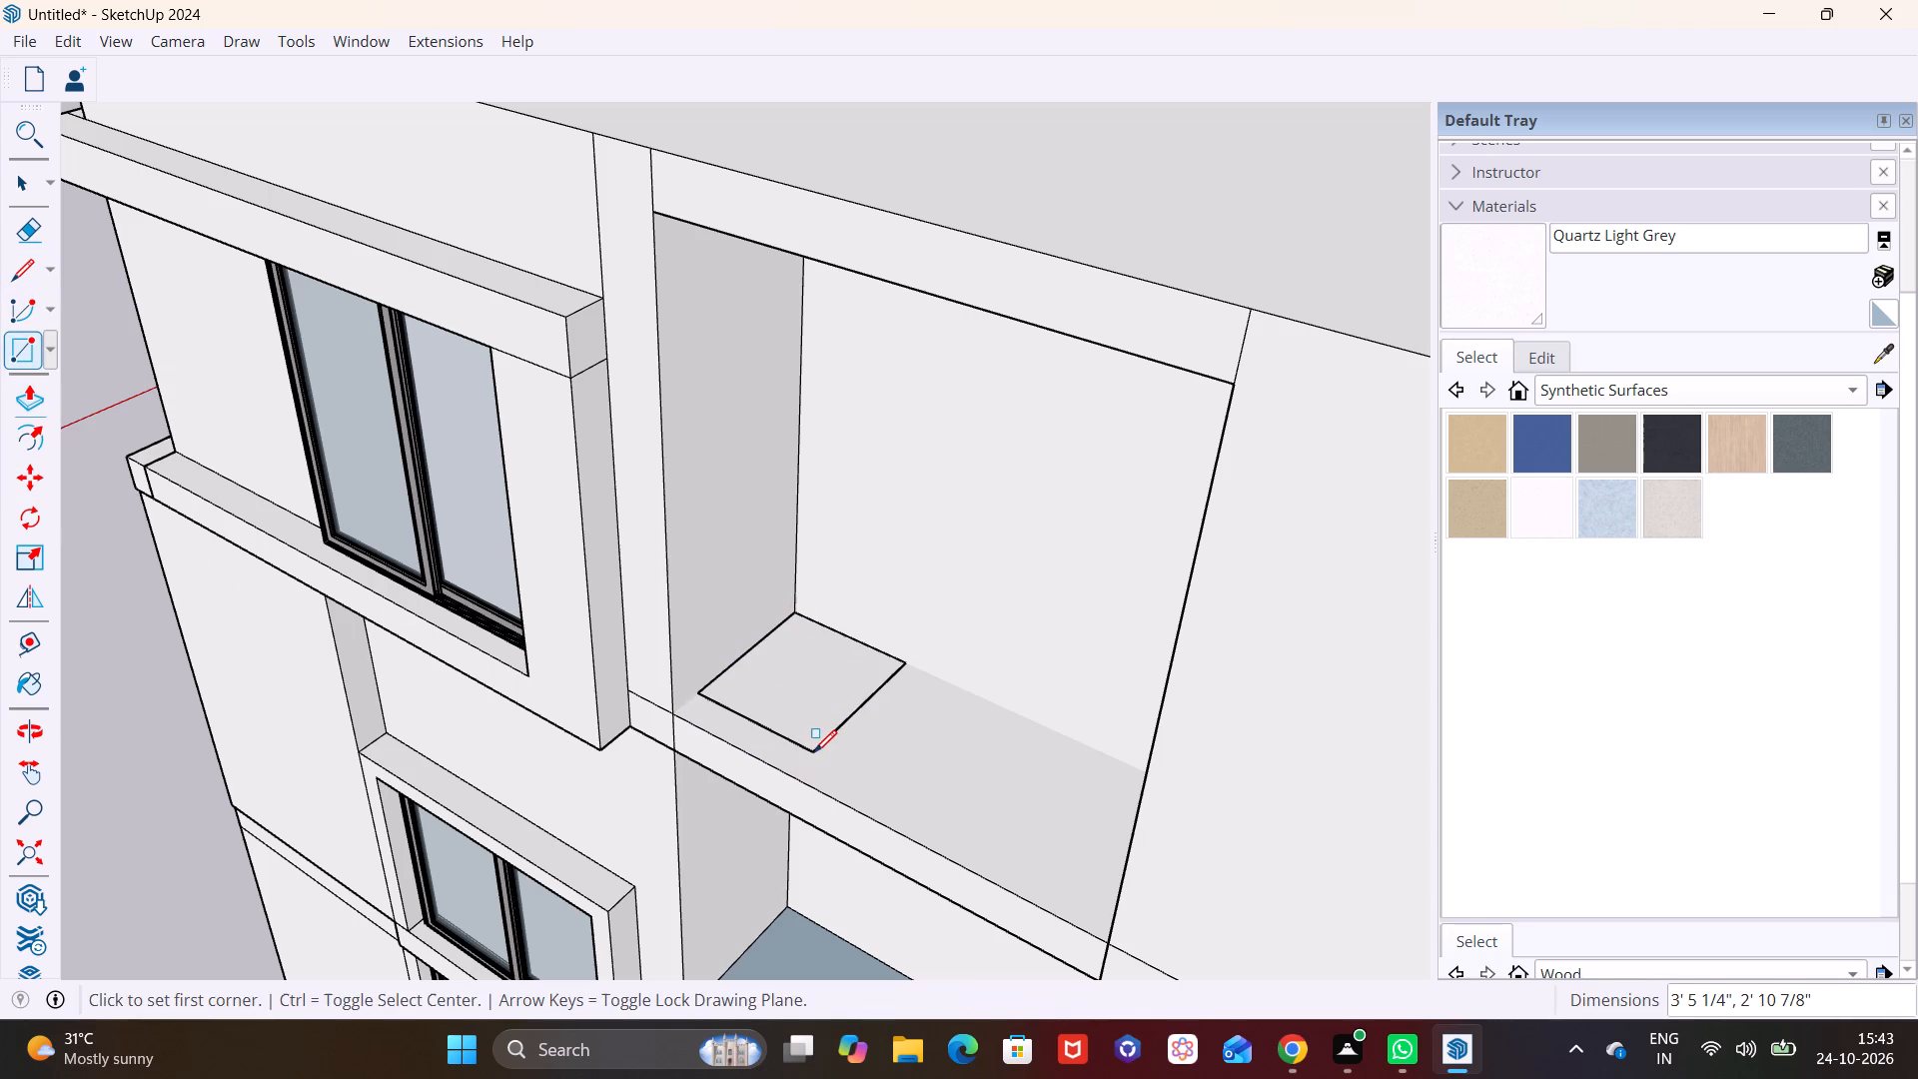
Pull the floor rectangle in the top bay upward to form a low block.
{"action": "key", "text": "space"}
{"action": "left_click", "coordinate": [824, 703]}
{"action": "left_click", "coordinate": [36, 401]}
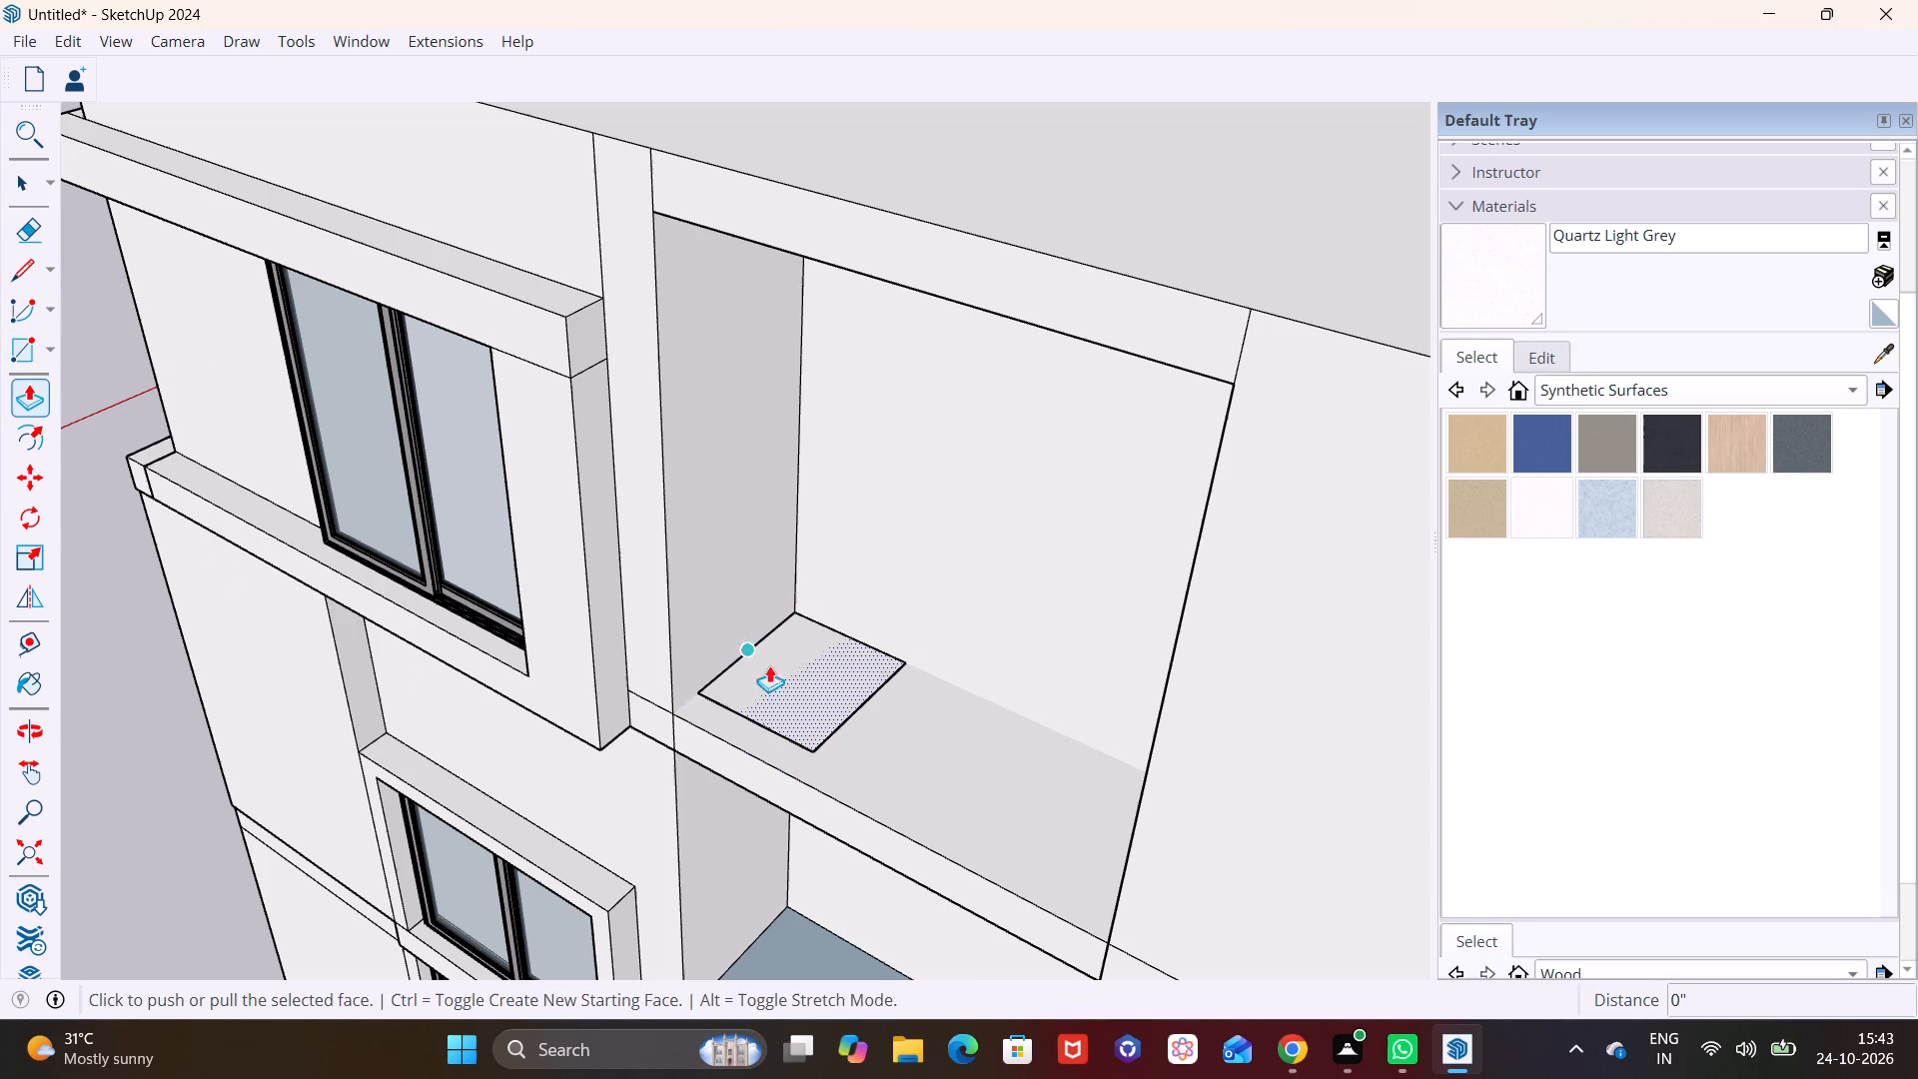
{"action": "left_click", "coordinate": [827, 687]}
{"action": "left_click", "coordinate": [823, 620]}
Pull the block's front face forward 9 5/8" to bring it flush with the facade.
{"action": "key", "text": "space"}
{"action": "left_click", "coordinate": [786, 698]}
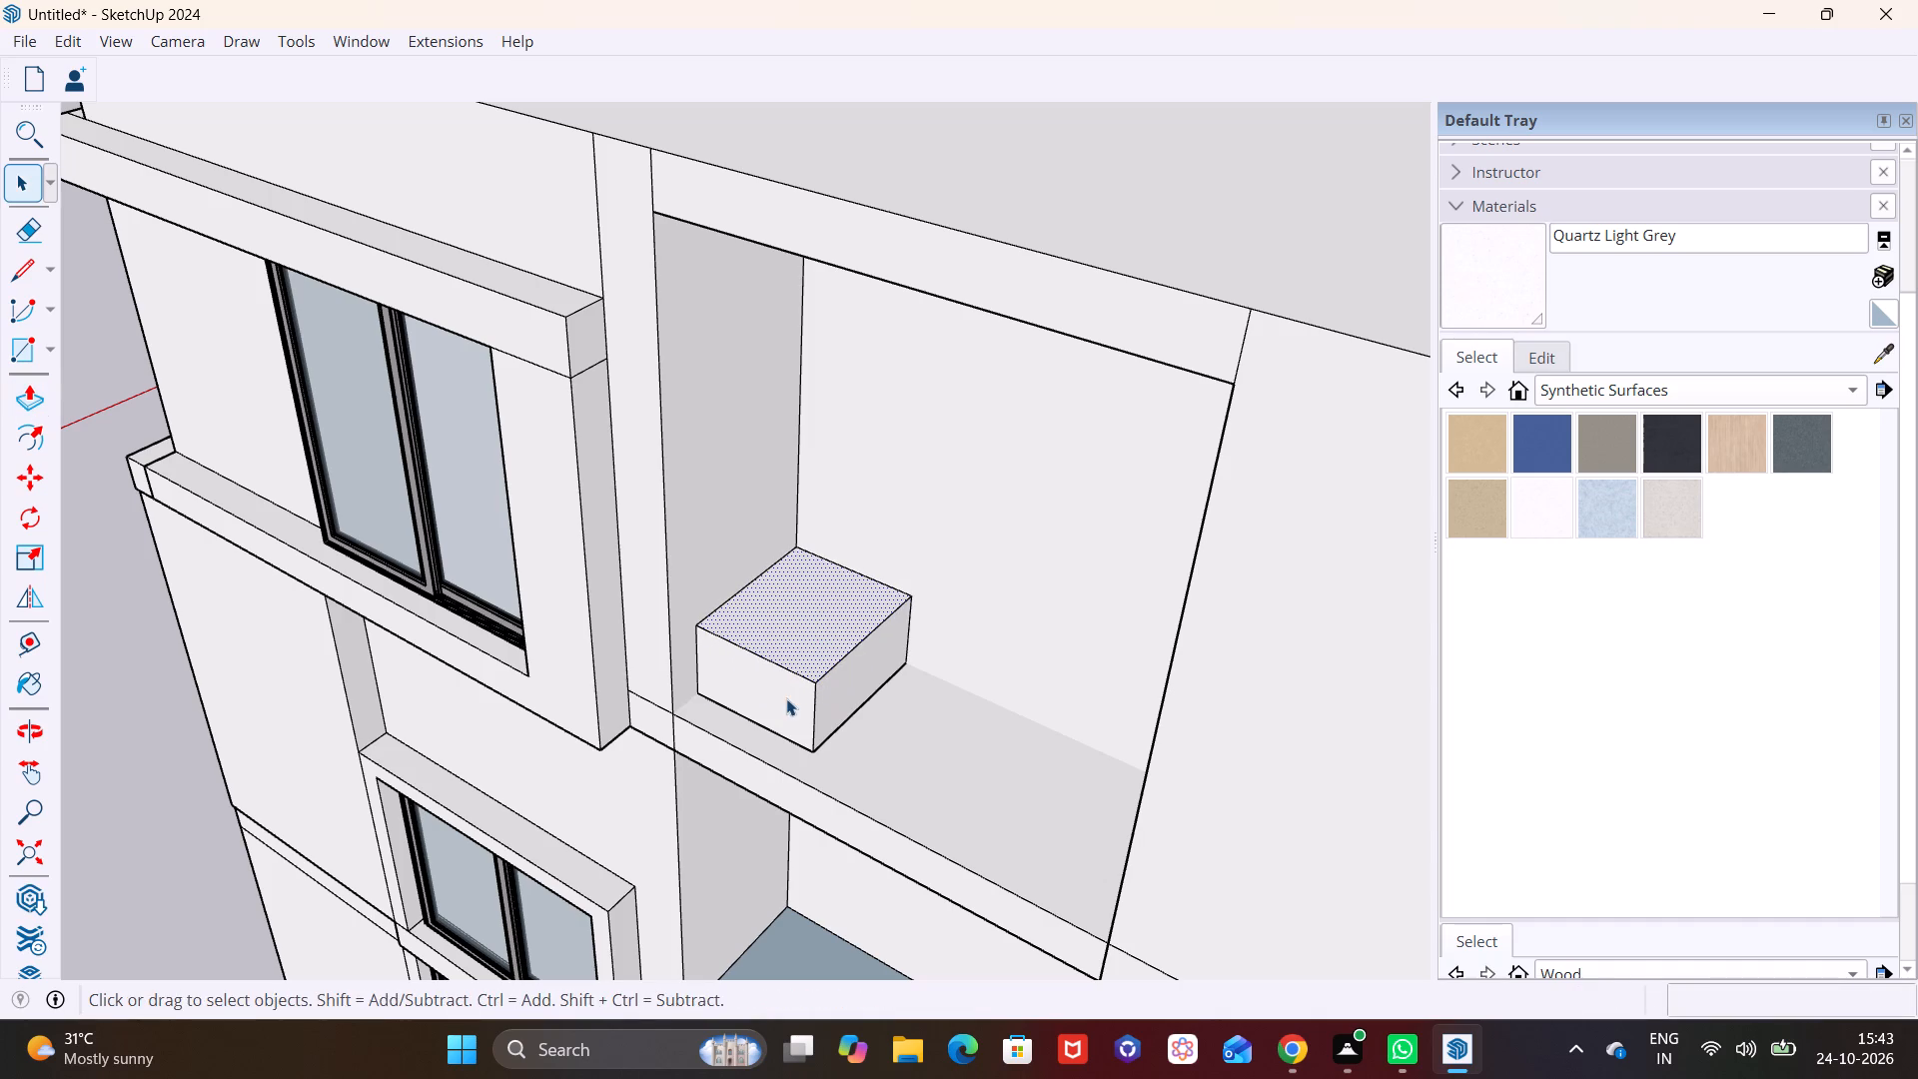
{"action": "left_click", "coordinate": [35, 388]}
{"action": "left_click", "coordinate": [757, 687]}
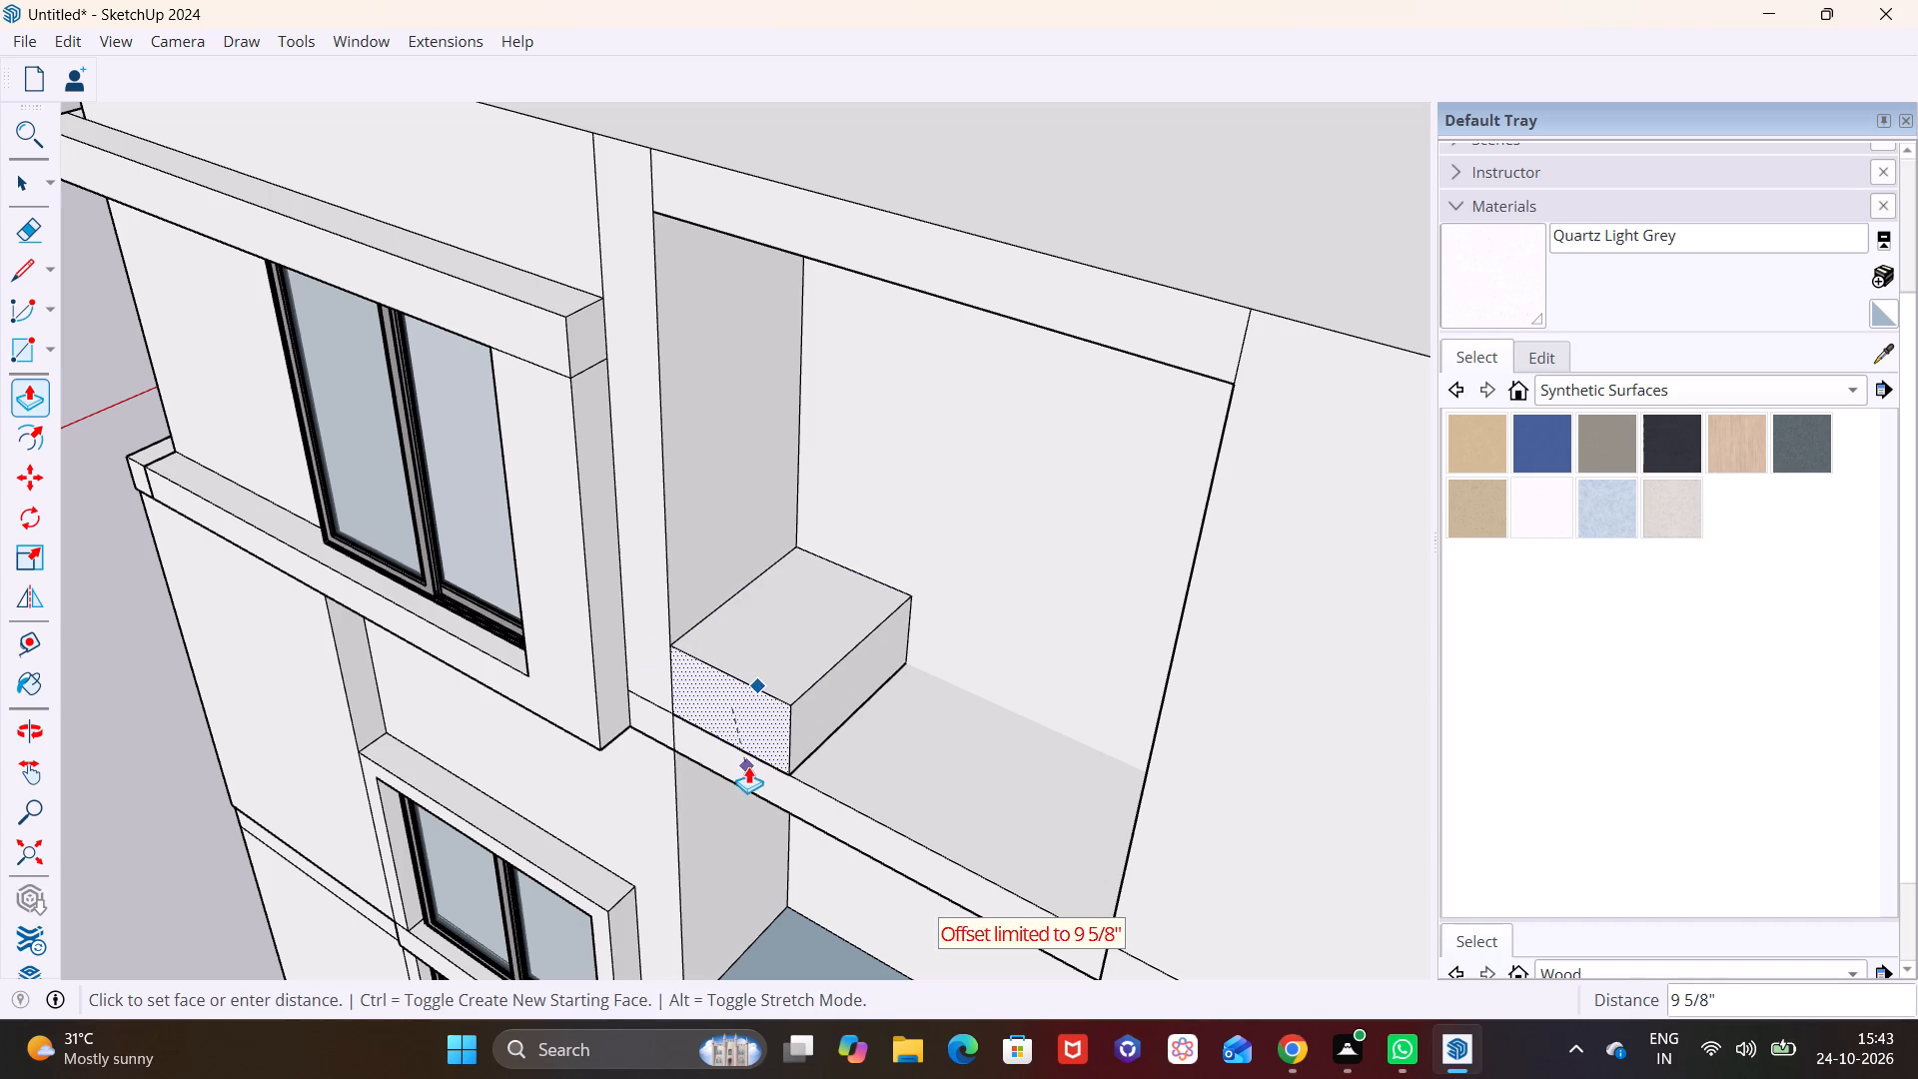
{"action": "left_click", "coordinate": [748, 766]}
Pull the low block's side face about 6' 6 1/4" across the top bay to the opposite side wall.
{"action": "key", "text": "space"}
{"action": "left_click", "coordinate": [820, 703]}
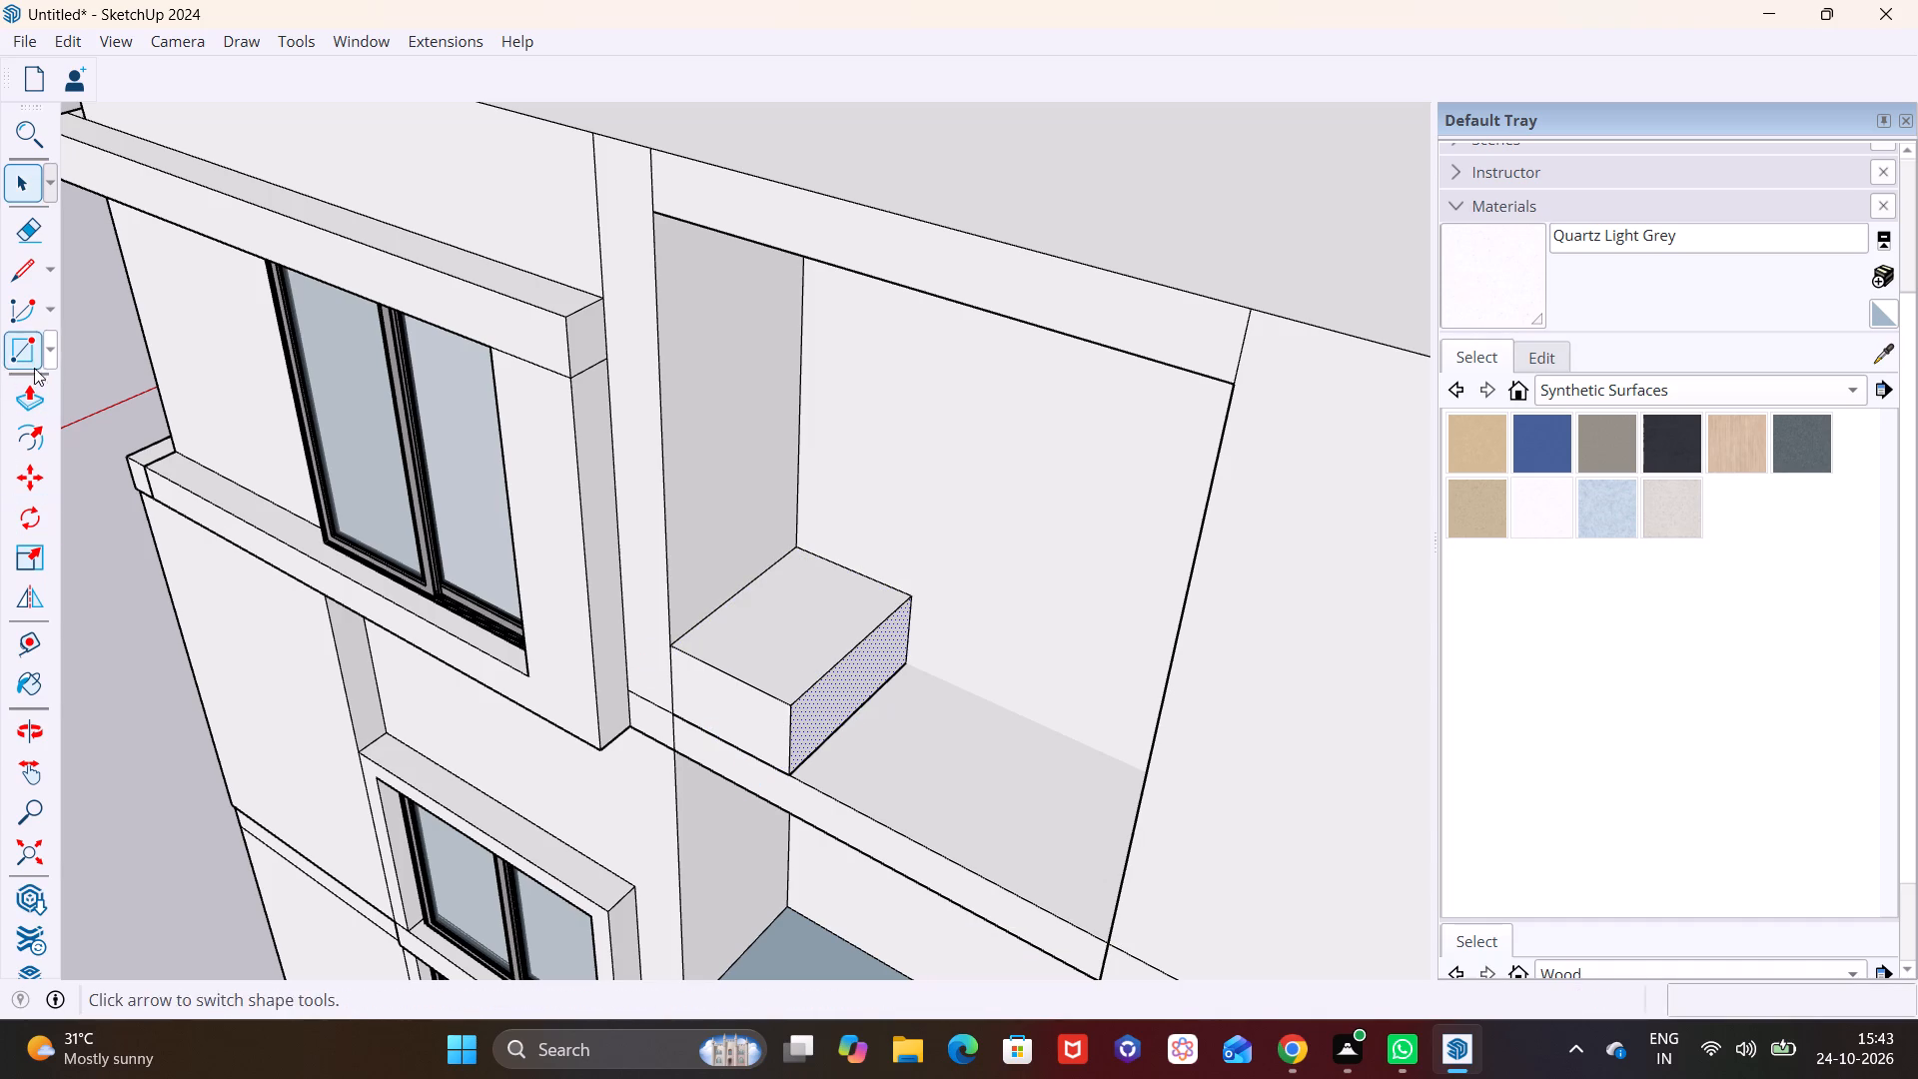
{"action": "left_click", "coordinate": [40, 402]}
{"action": "left_click", "coordinate": [861, 688]}
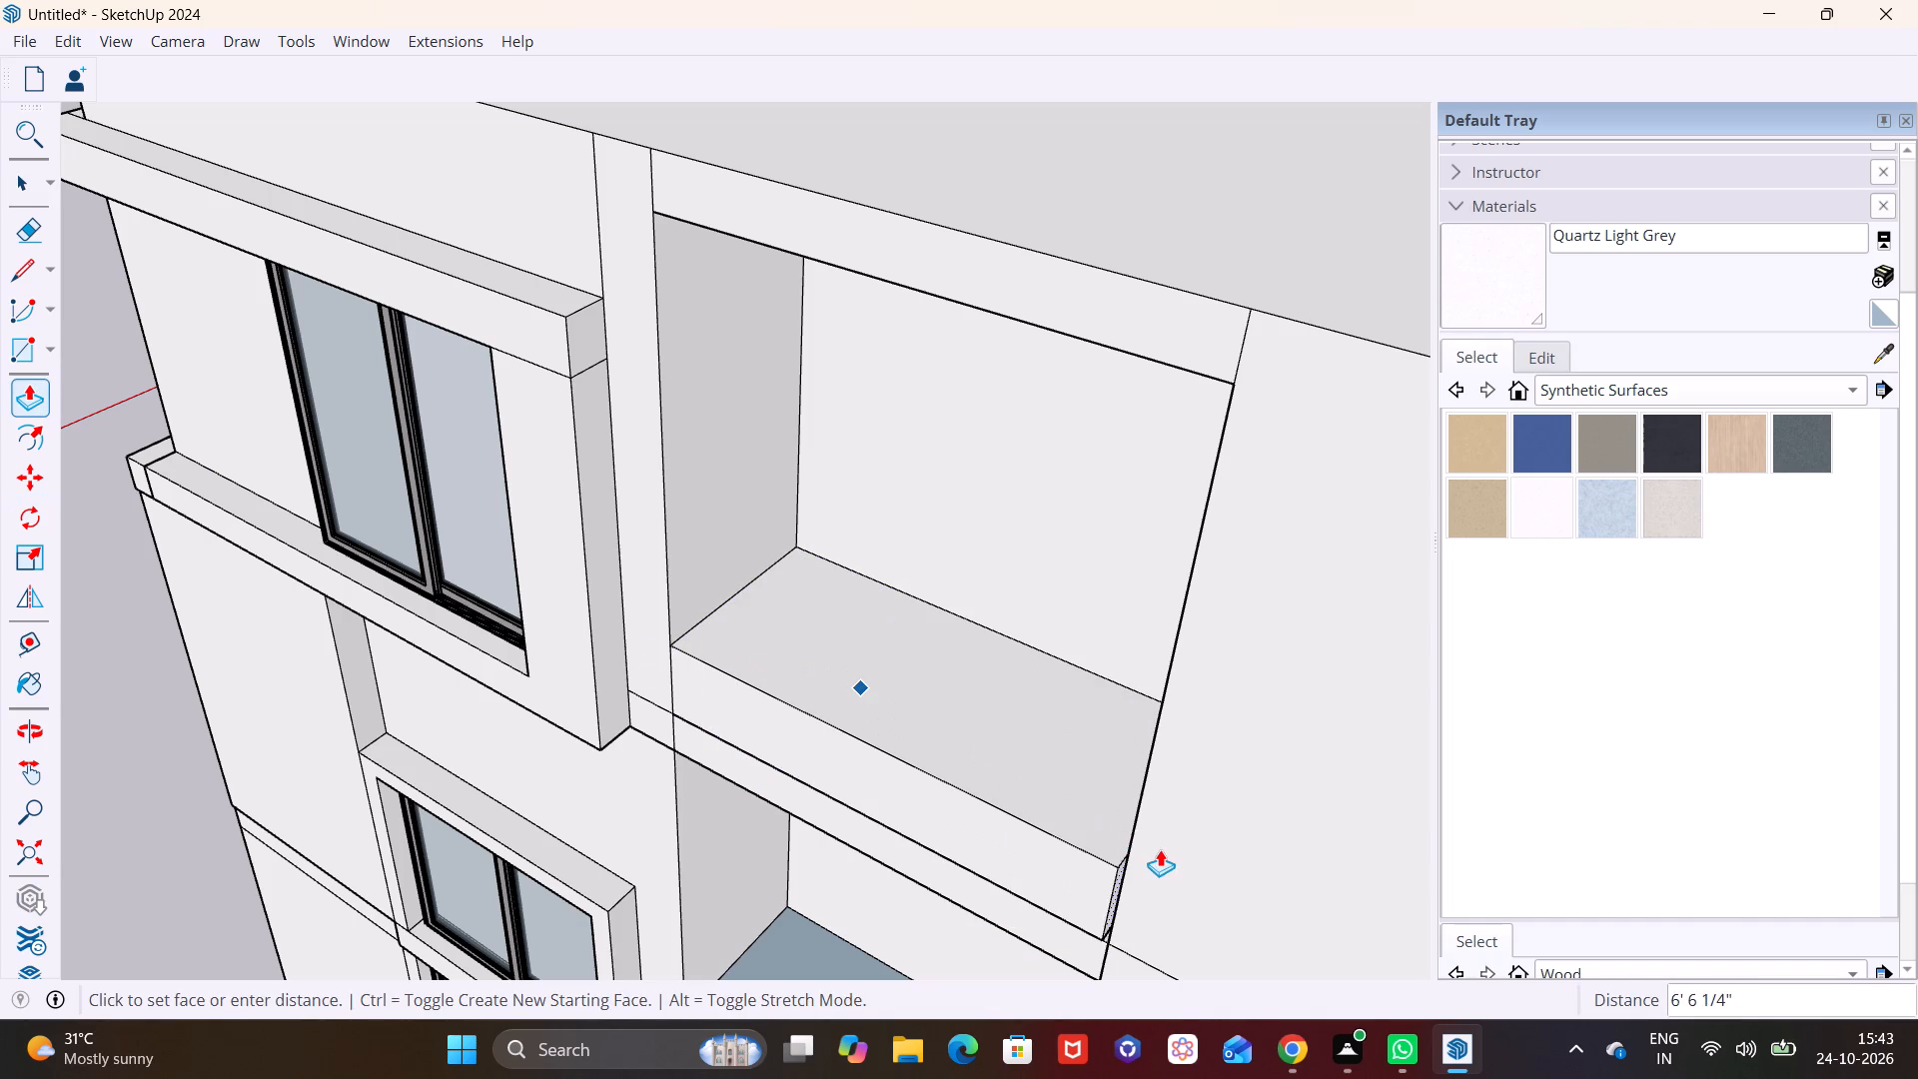
{"action": "left_click", "coordinate": [1175, 858]}
{"action": "key", "text": "space"}
Raise the top face of the full-width base in the top bay slightly with Push/Pull.
{"action": "scroll", "coordinate": [647, 769], "scroll_direction": "down", "scroll_amount": 7}
{"action": "middle_click_drag", "start_coordinate": [798, 832], "coordinate": [1082, 532]}
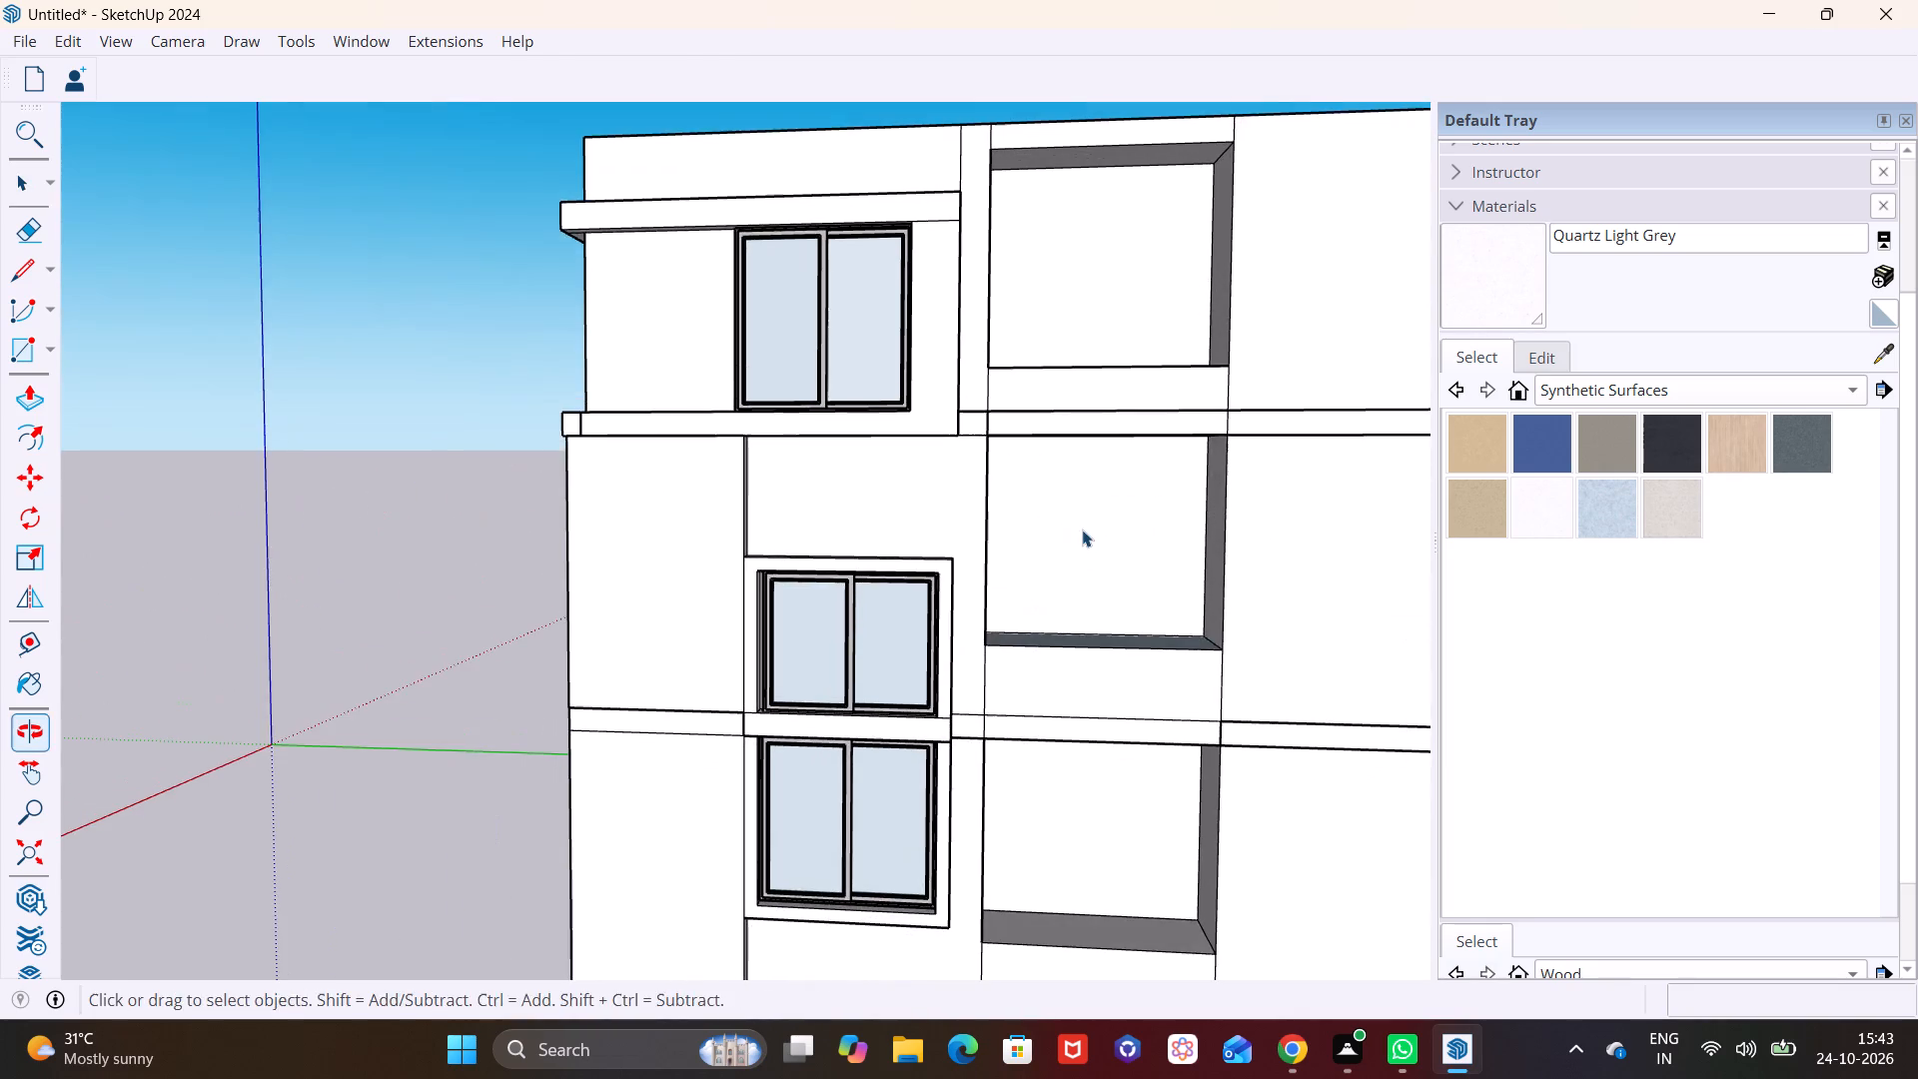
{"action": "middle_click_drag", "start_coordinate": [1082, 528], "coordinate": [862, 590], "text": "shift"}
{"action": "middle_click_drag", "start_coordinate": [875, 536], "coordinate": [723, 821]}
{"action": "scroll", "coordinate": [777, 589], "scroll_direction": "up", "scroll_amount": 4}
{"action": "left_click", "coordinate": [811, 568]}
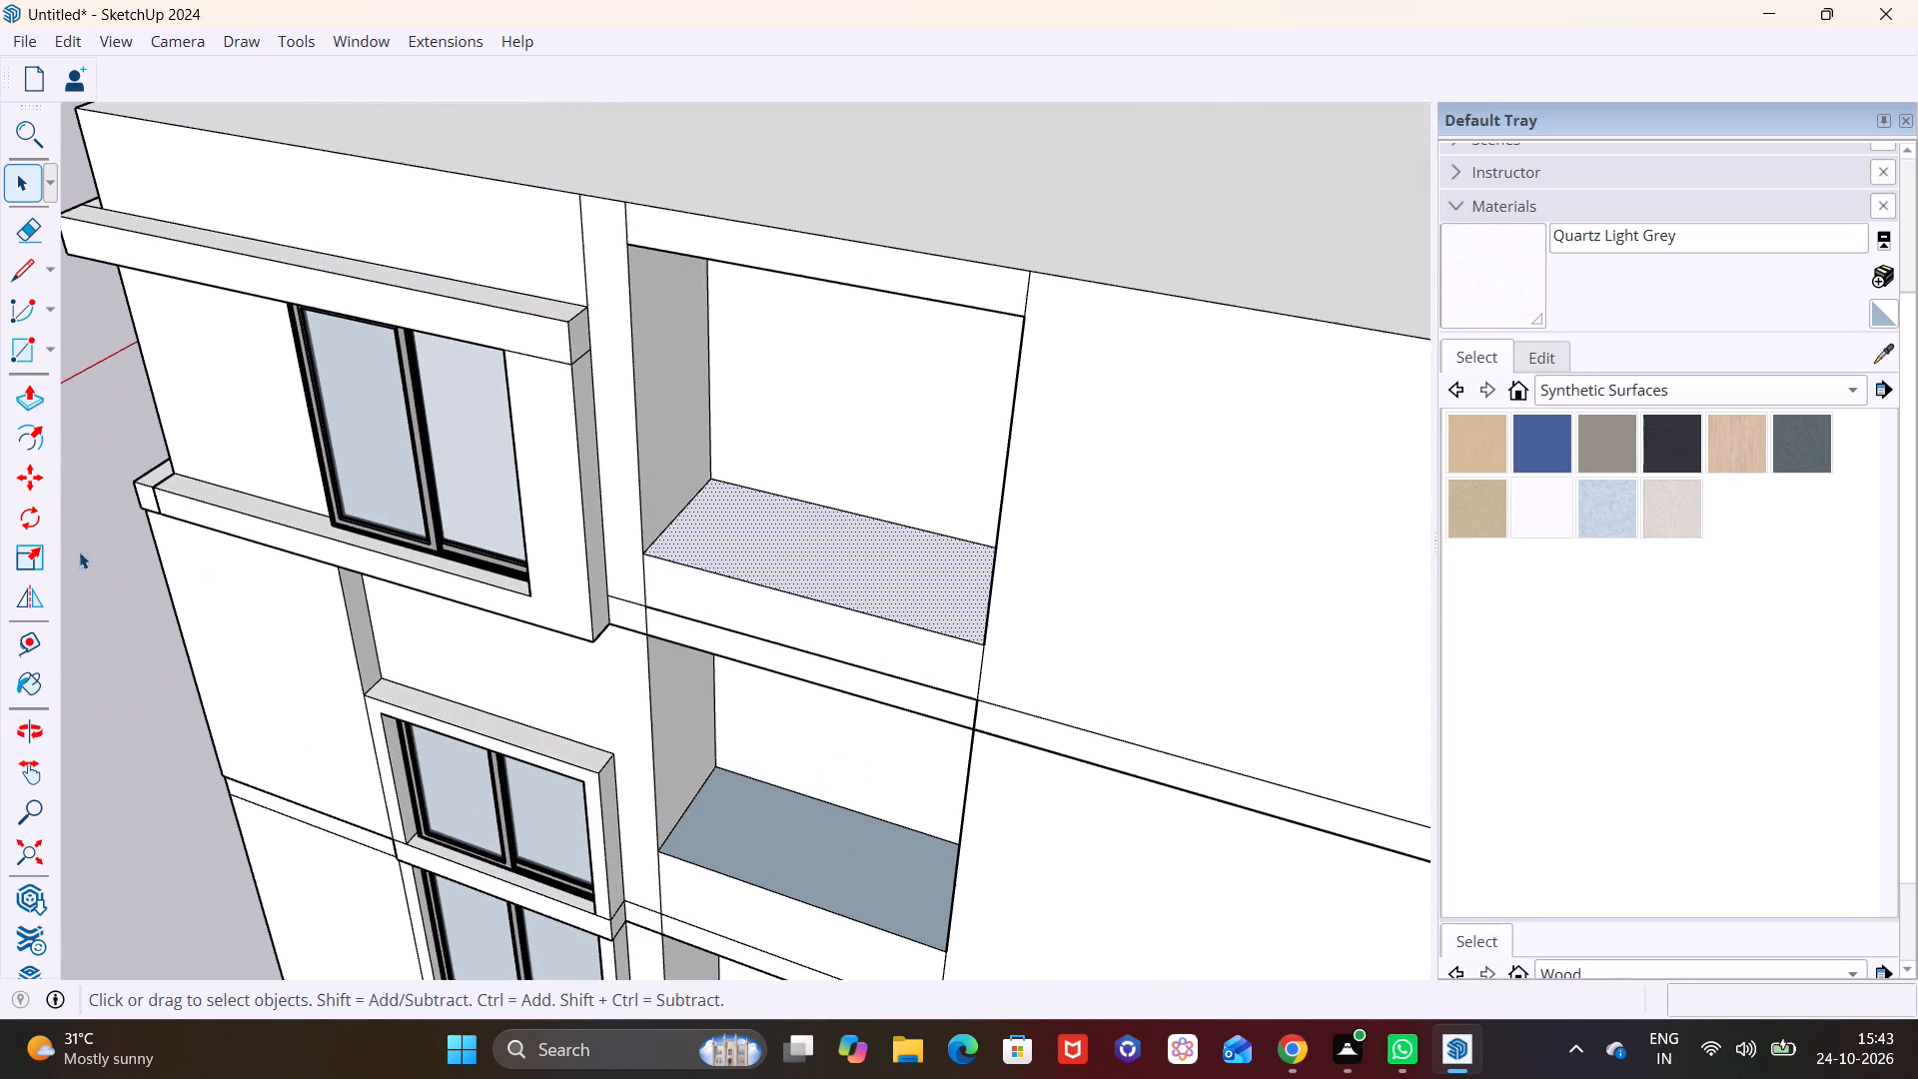
{"action": "left_click", "coordinate": [22, 393]}
{"action": "left_click_drag", "start_coordinate": [766, 548], "coordinate": [763, 515]}
{"action": "left_click", "coordinate": [763, 515]}
{"action": "key", "text": "space"}
Examine the column of recessed bays and the surrounding facade from several angles, down to the lowest bay.
{"action": "middle_click_drag", "start_coordinate": [543, 765], "coordinate": [844, 533]}
{"action": "scroll", "coordinate": [806, 597], "scroll_direction": "down", "scroll_amount": 2}
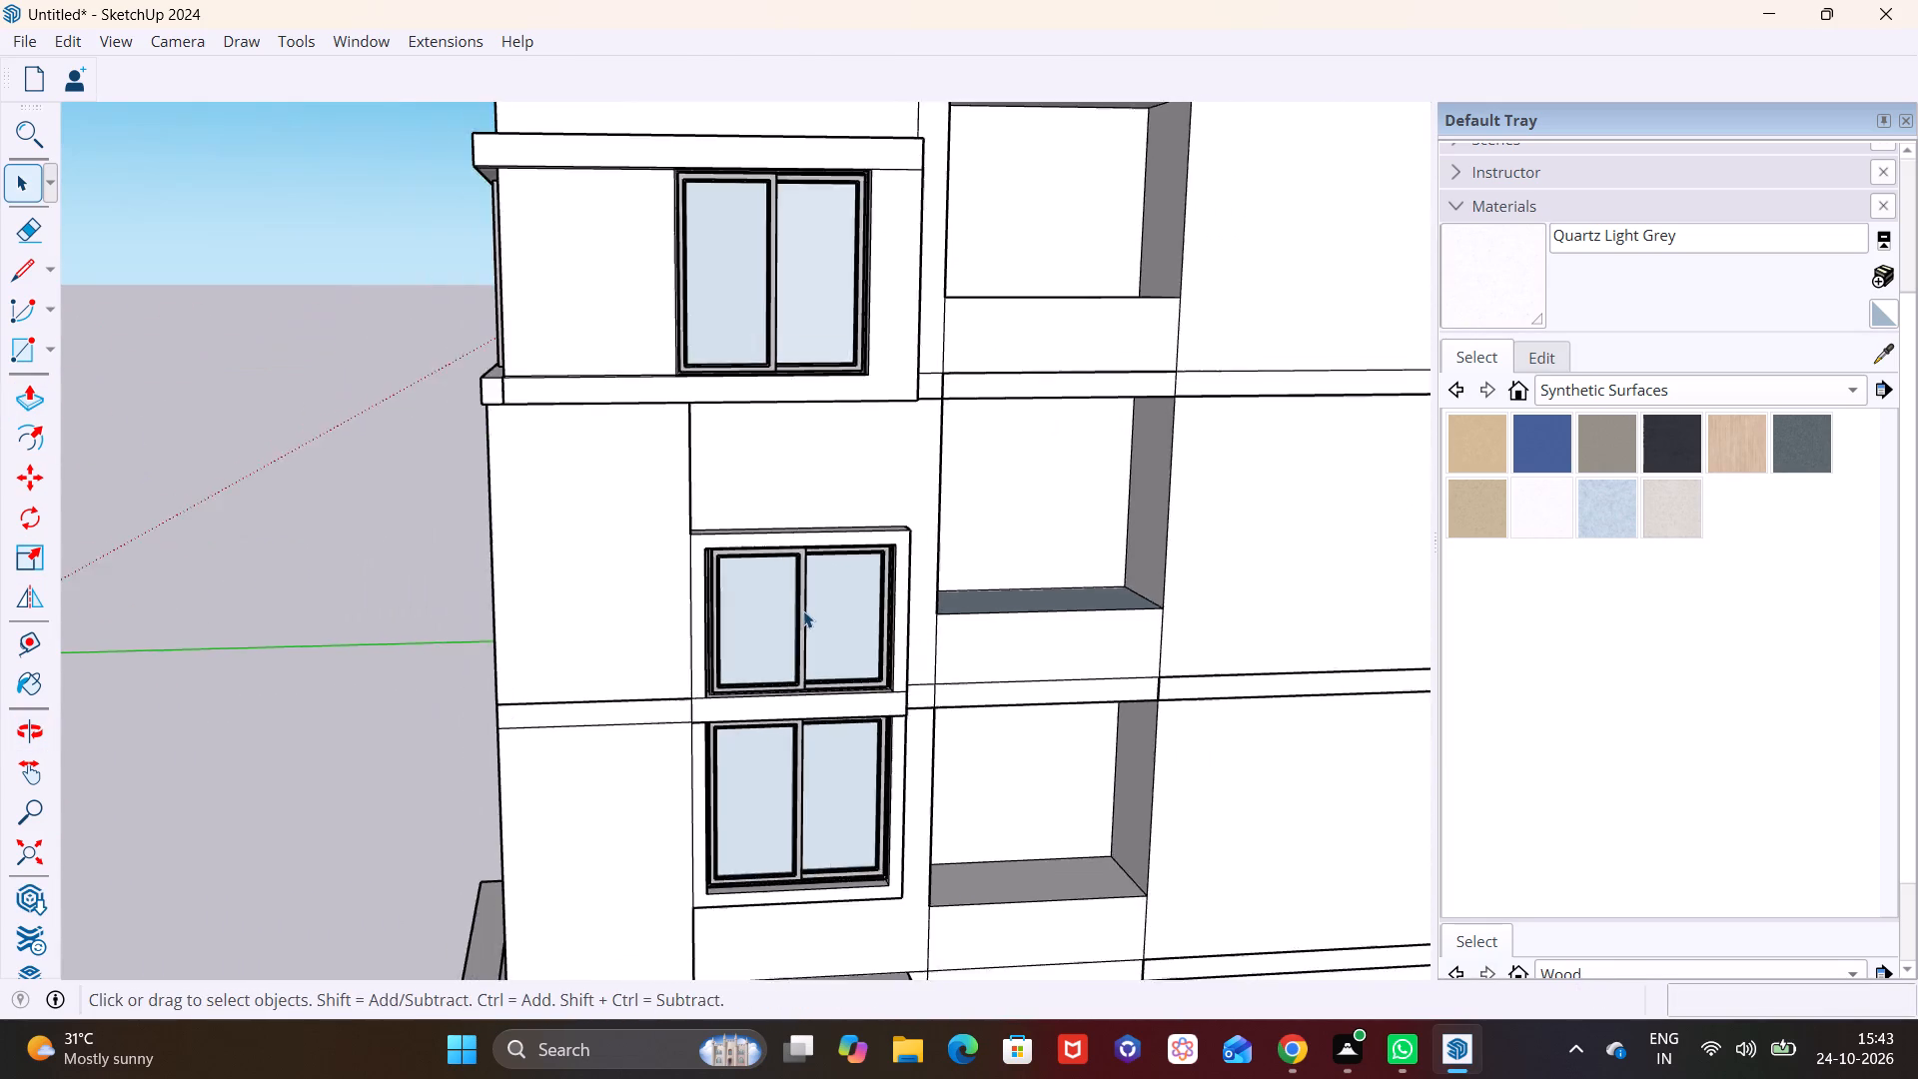
{"action": "scroll", "coordinate": [803, 610], "scroll_direction": "down", "scroll_amount": 4}
{"action": "middle_click_drag", "start_coordinate": [1000, 574], "coordinate": [715, 717], "text": "shift"}
{"action": "middle_click_drag", "start_coordinate": [755, 740], "coordinate": [846, 599]}
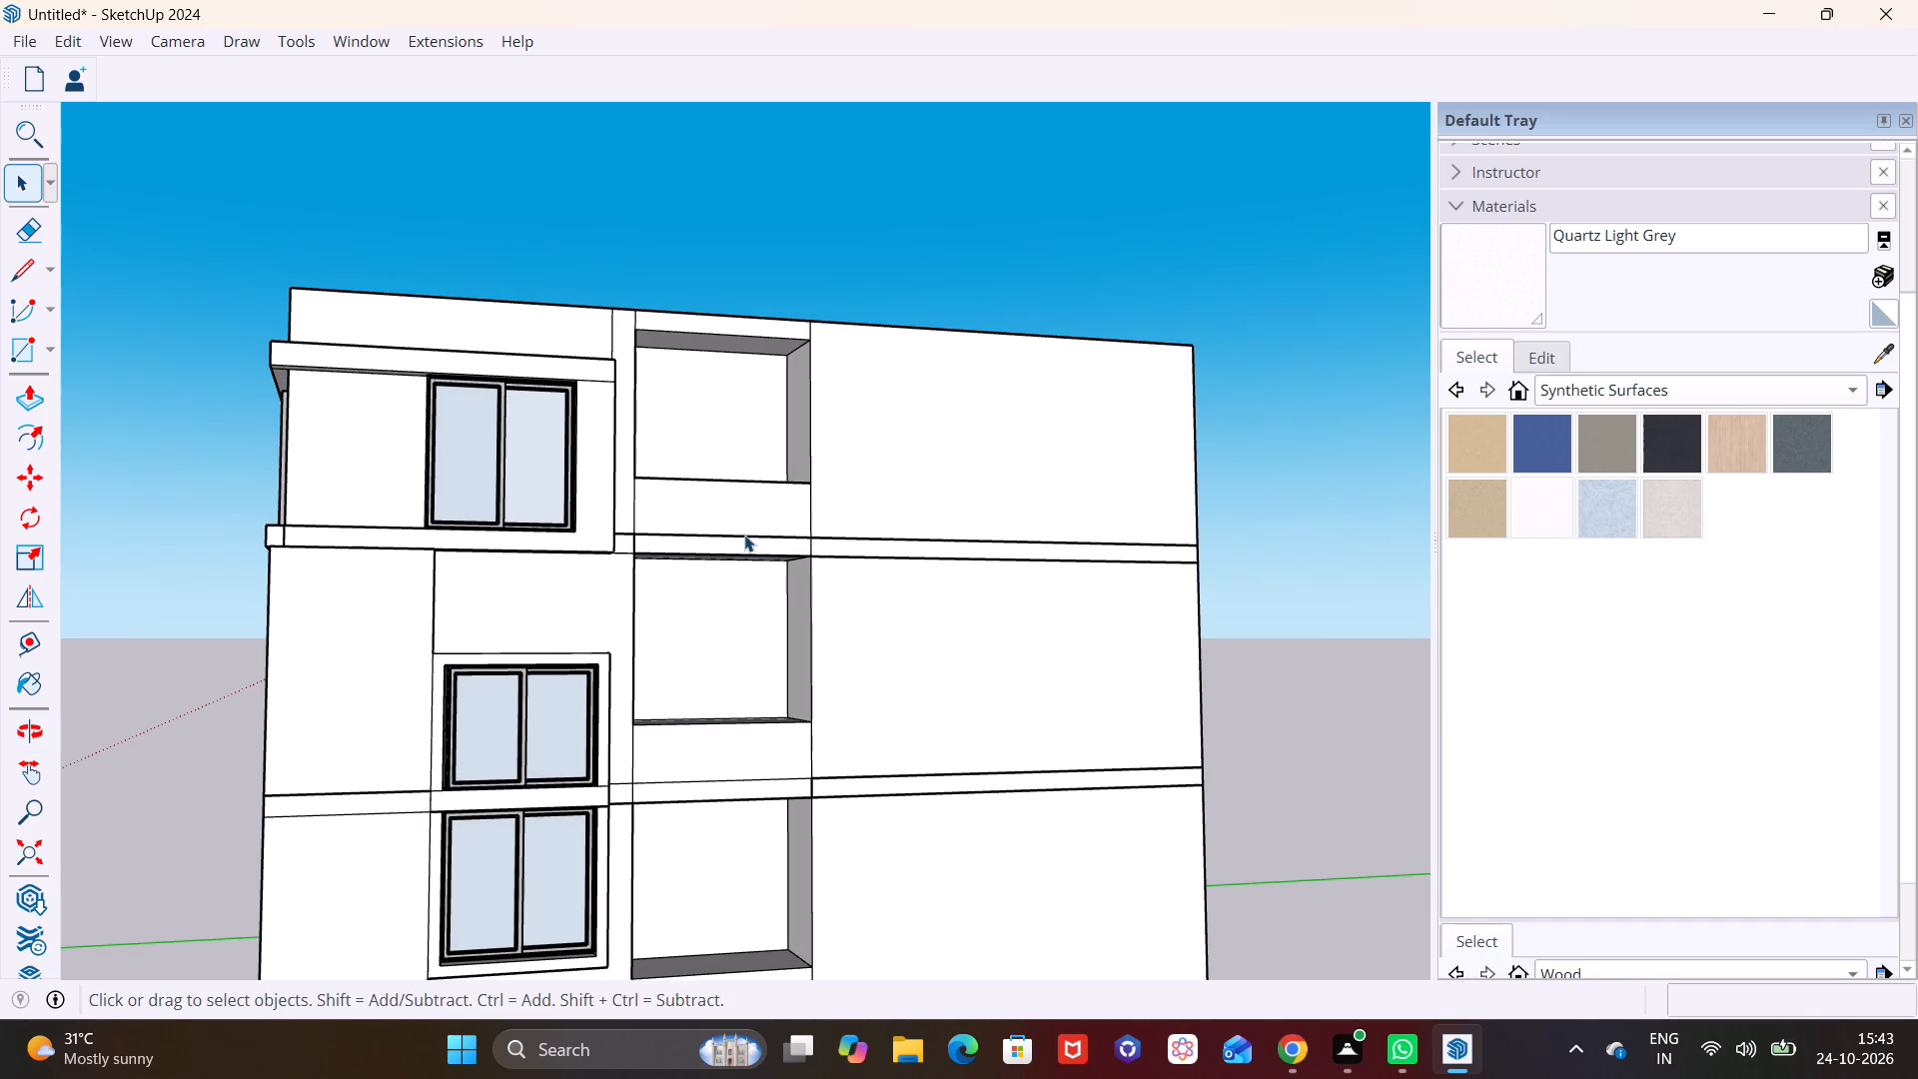
{"action": "key", "text": "Return"}
{"action": "scroll", "coordinate": [612, 631], "scroll_direction": "down", "scroll_amount": 1}
{"action": "middle_click_drag", "start_coordinate": [627, 672], "coordinate": [639, 684]}
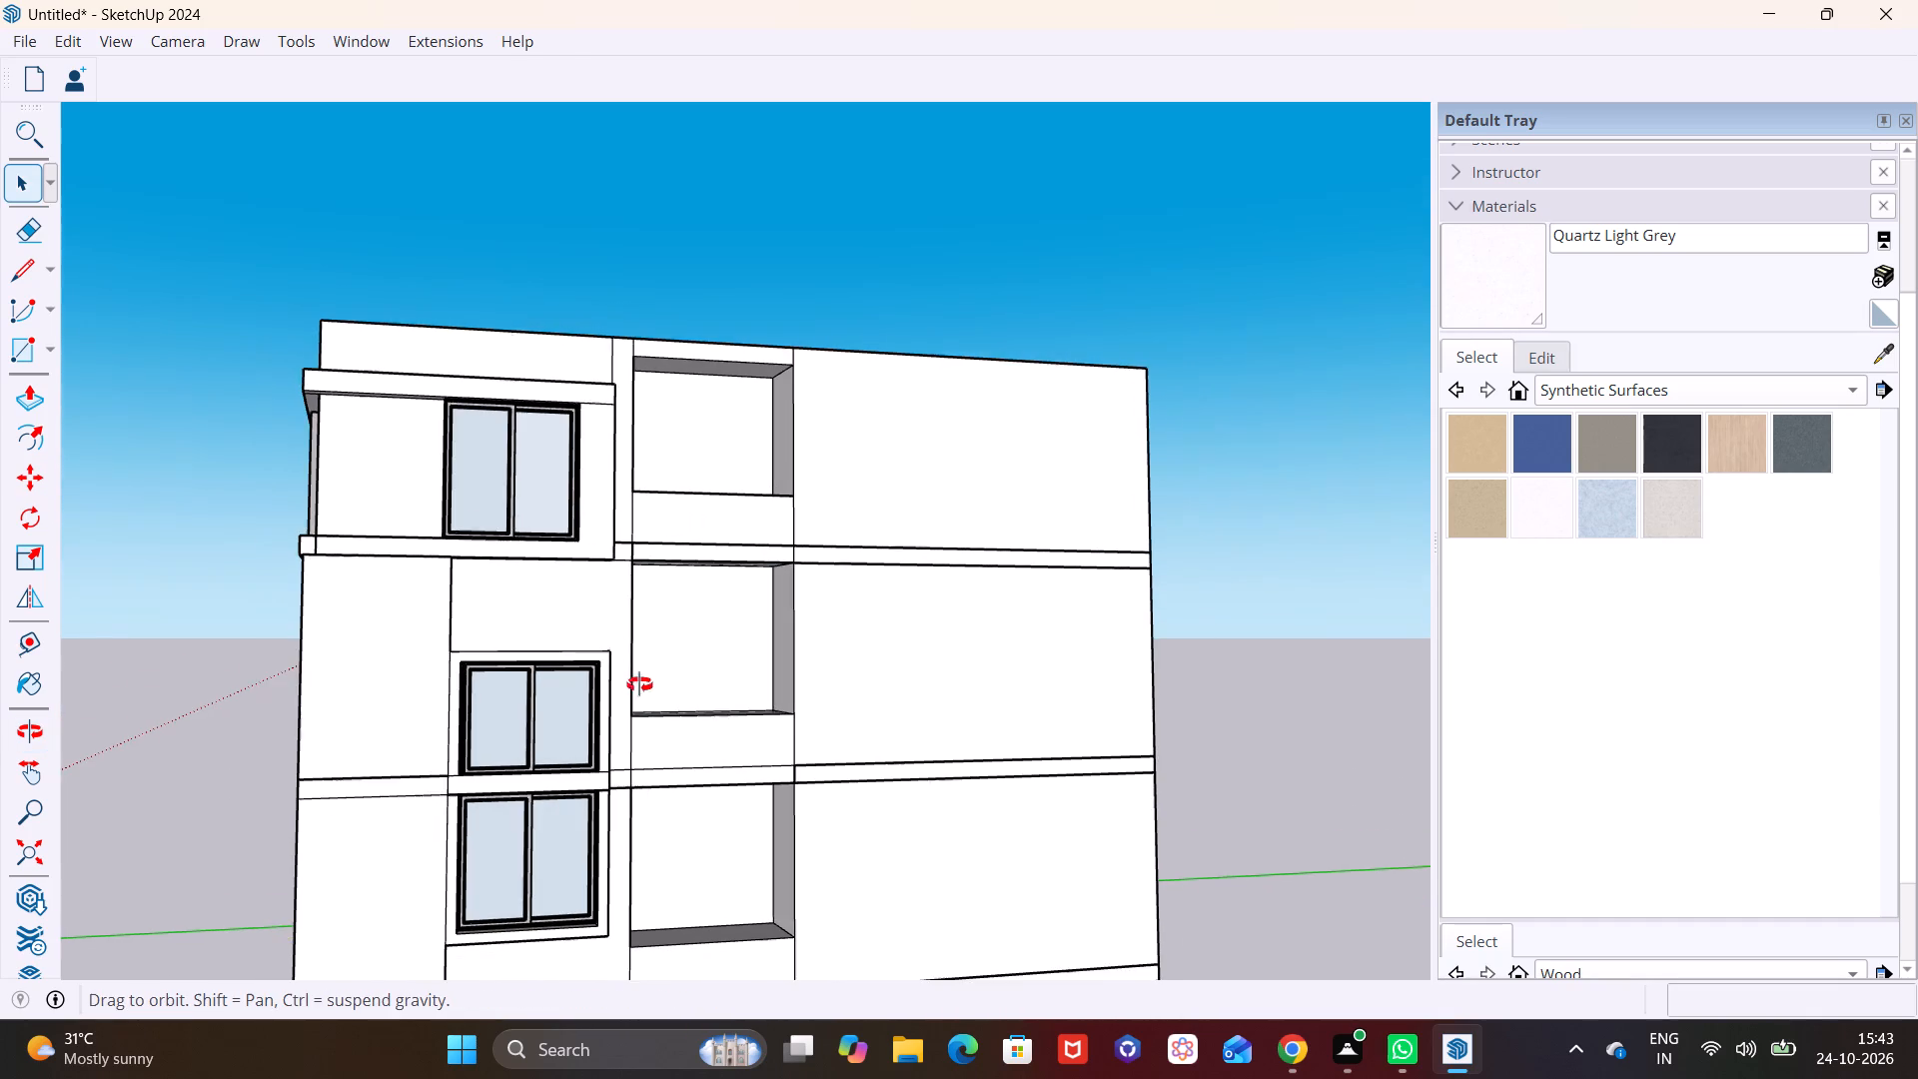
{"action": "middle_click_drag", "start_coordinate": [639, 684], "coordinate": [530, 674]}
{"action": "scroll", "coordinate": [512, 694], "scroll_direction": "down", "scroll_amount": 4}
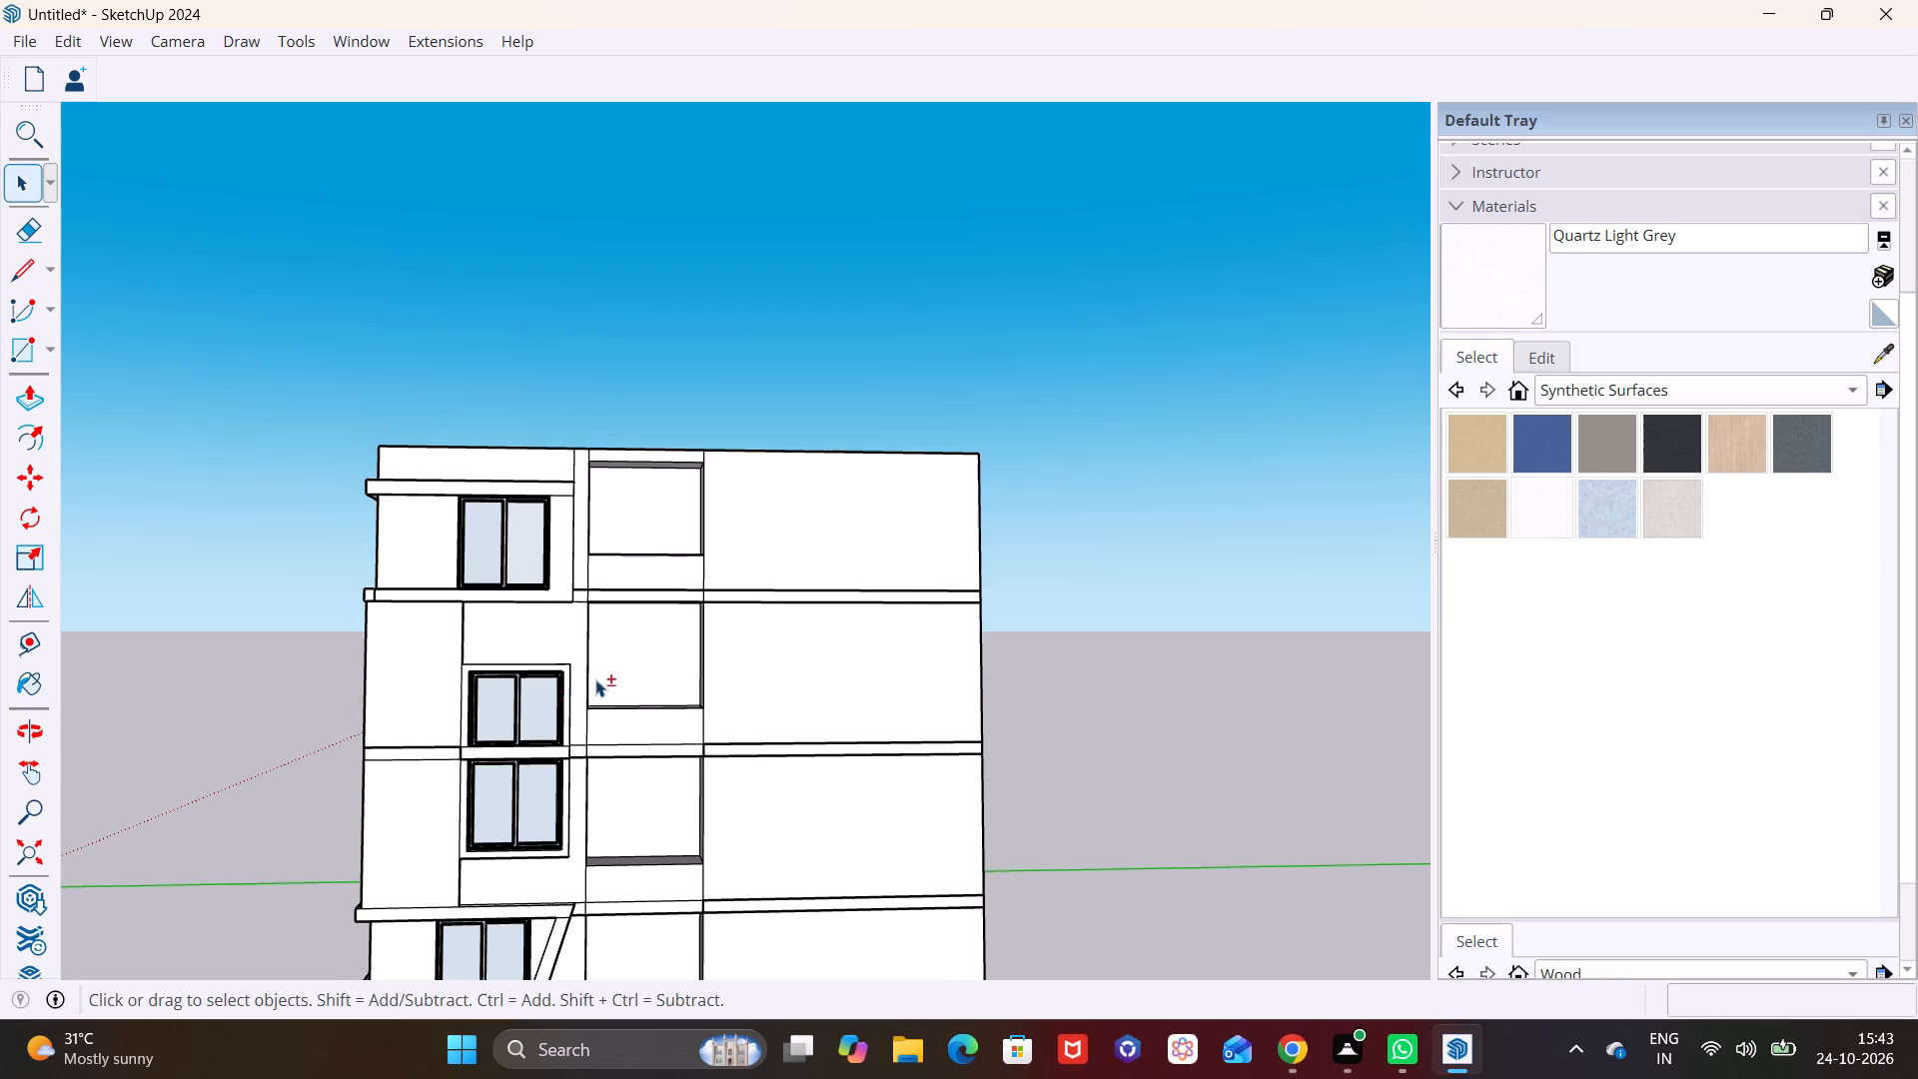
{"action": "middle_click_drag", "start_coordinate": [595, 673], "coordinate": [552, 534], "text": "shift"}
{"action": "middle_click_drag", "start_coordinate": [533, 545], "coordinate": [568, 587]}
{"action": "scroll", "coordinate": [561, 521], "scroll_direction": "up", "scroll_amount": 9}
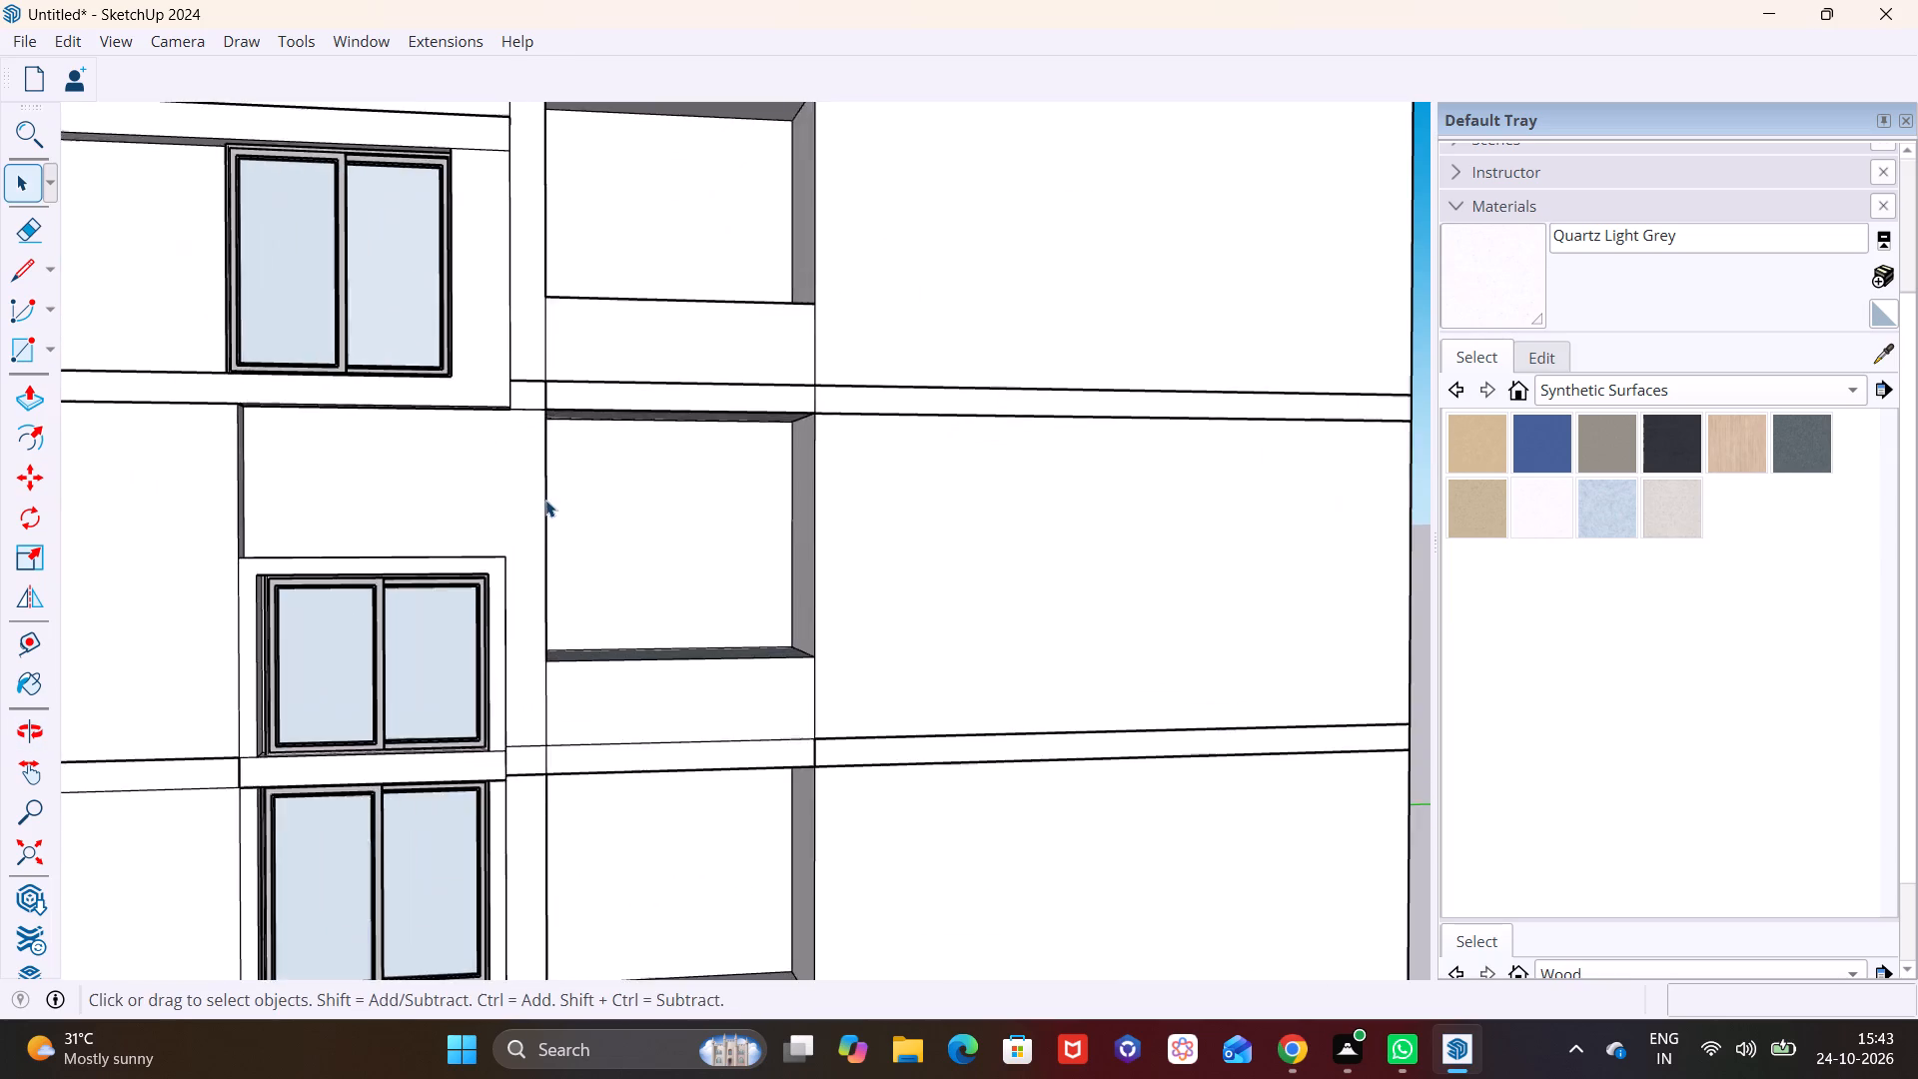
{"action": "middle_click_drag", "start_coordinate": [557, 515], "coordinate": [258, 575]}
{"action": "scroll", "coordinate": [488, 518], "scroll_direction": "down", "scroll_amount": 2}
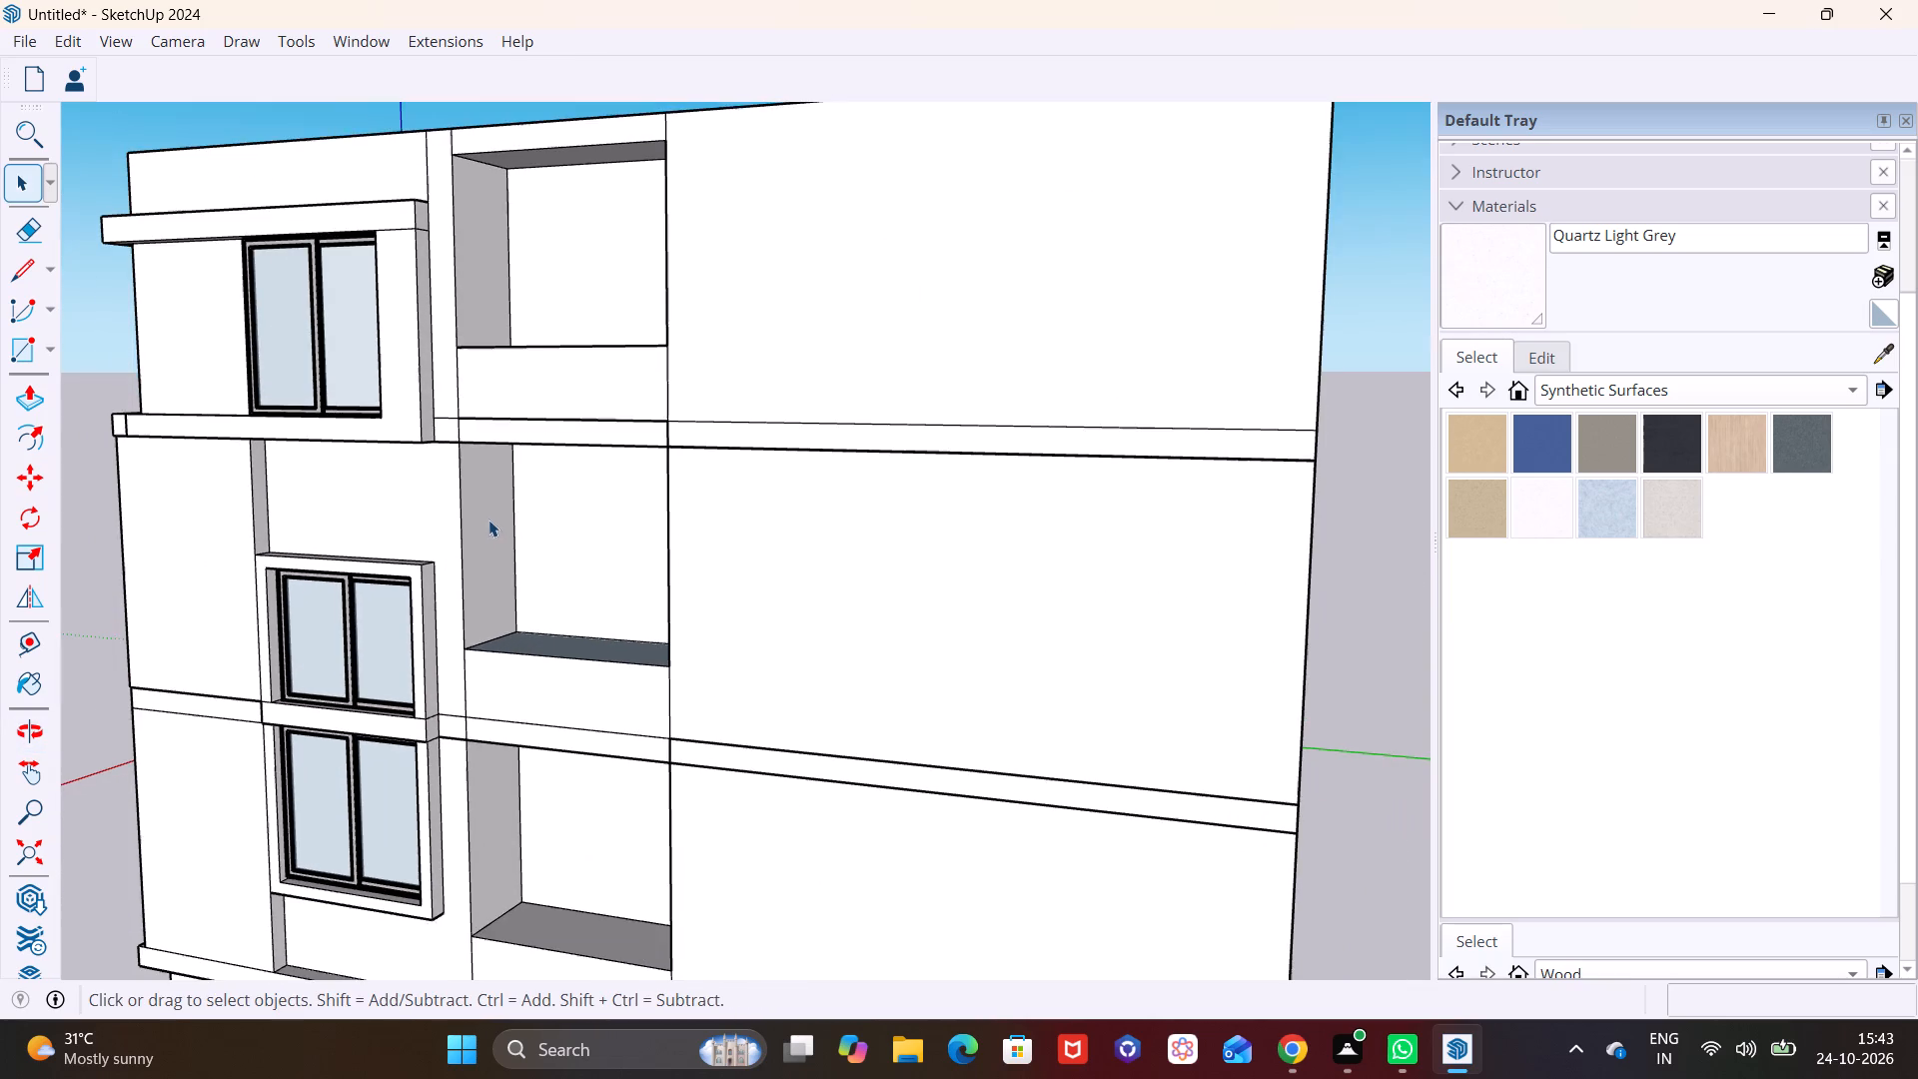
{"action": "middle_click_drag", "start_coordinate": [461, 653], "coordinate": [515, 393], "text": "shift"}
{"action": "middle_click_drag", "start_coordinate": [551, 591], "coordinate": [790, 271], "text": "shift"}
{"action": "middle_click_drag", "start_coordinate": [931, 521], "coordinate": [1228, 471]}
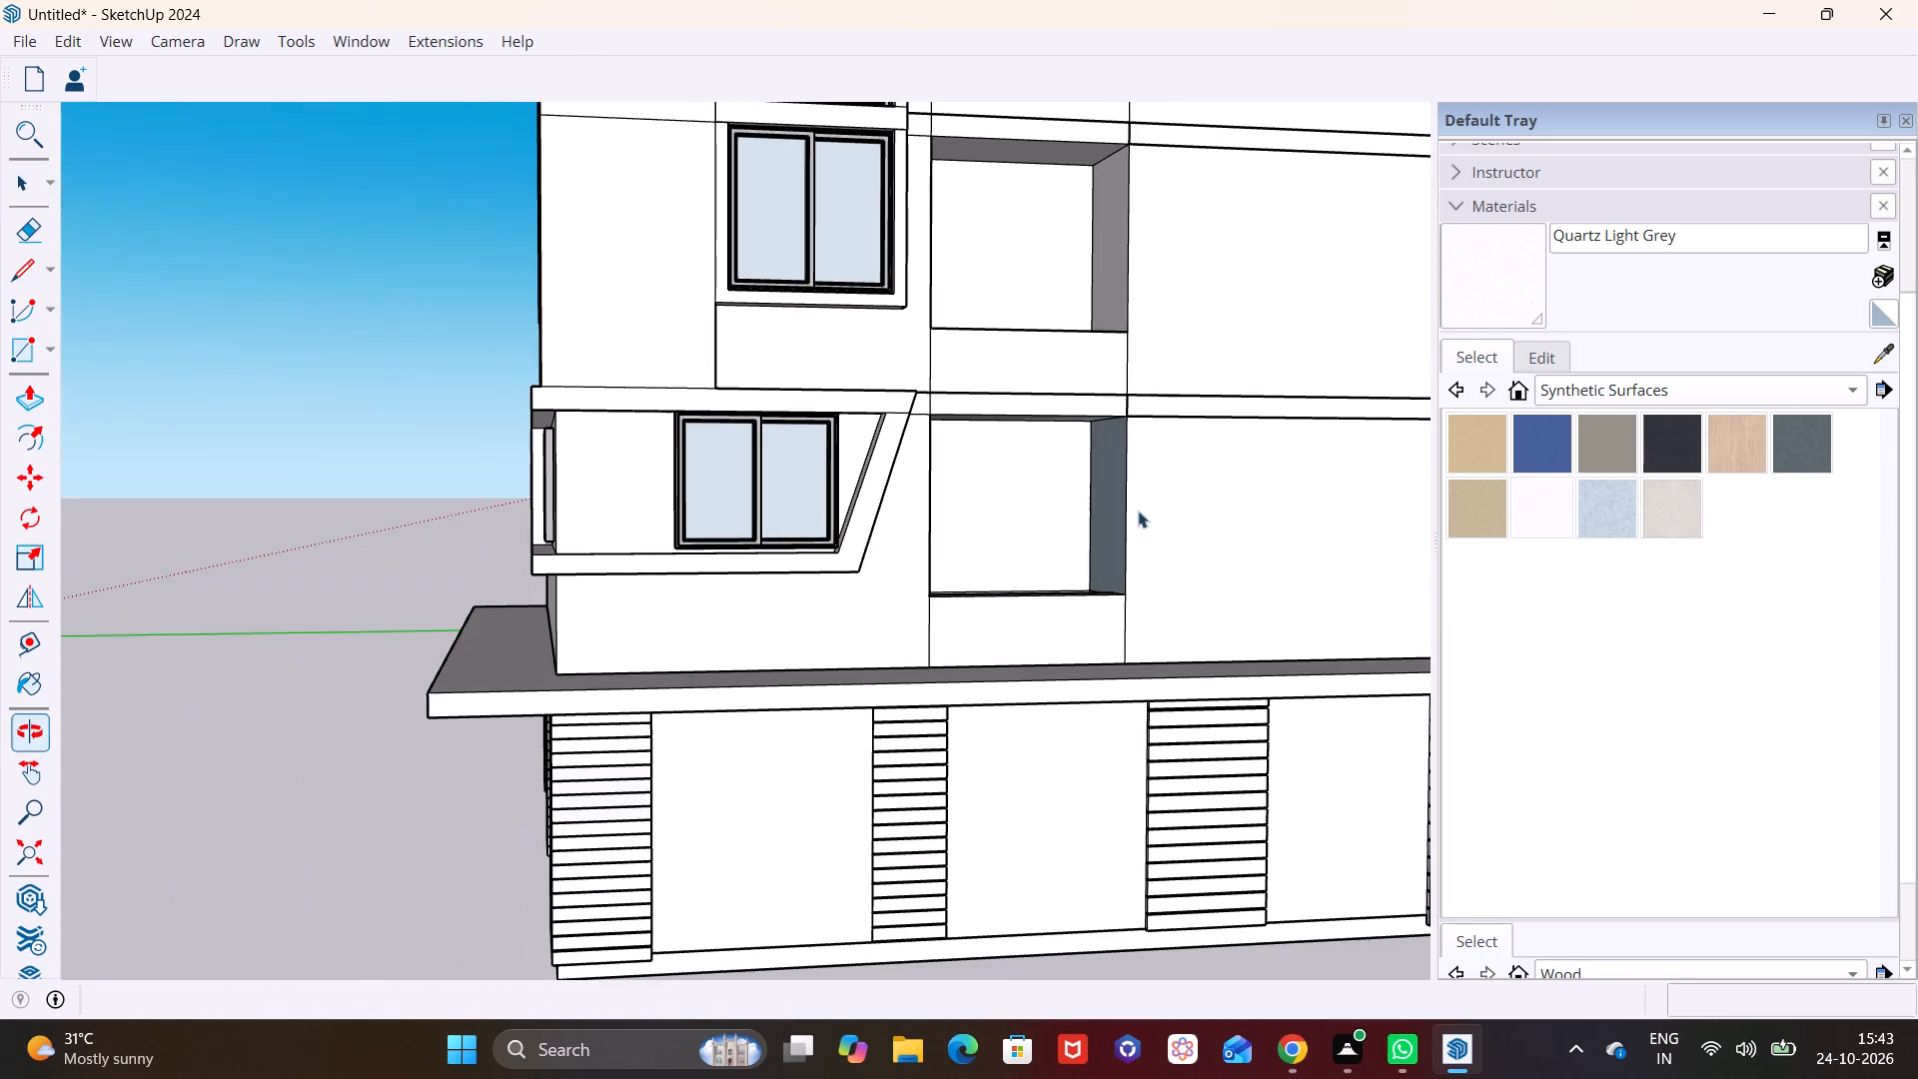
{"action": "middle_click_drag", "start_coordinate": [865, 524], "coordinate": [662, 591], "text": "shift"}
{"action": "middle_click_drag", "start_coordinate": [722, 601], "coordinate": [1084, 590]}
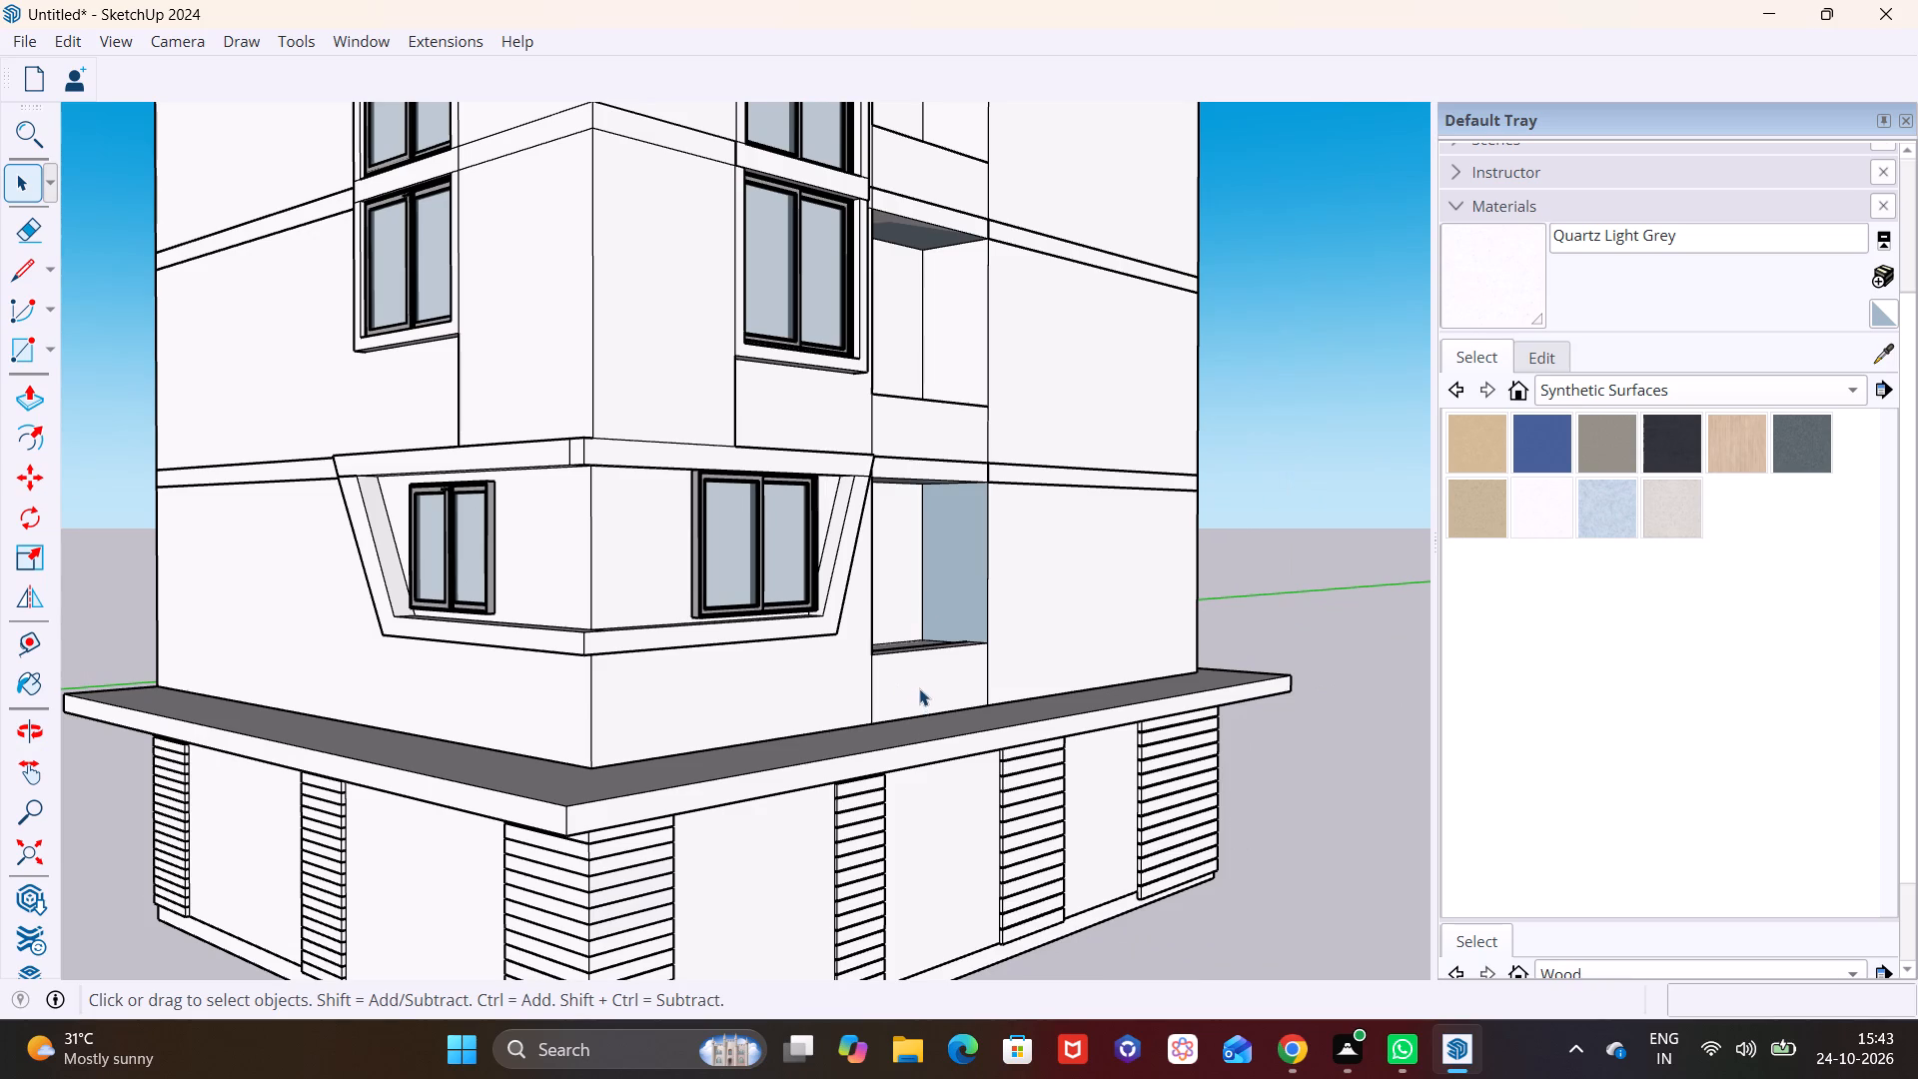
Pull the lowest bay's side wall nearest the slanted window frame 5 7/16" into the bay.
{"action": "middle_click_drag", "start_coordinate": [919, 658], "coordinate": [263, 673]}
{"action": "scroll", "coordinate": [870, 610], "scroll_direction": "up", "scroll_amount": 5}
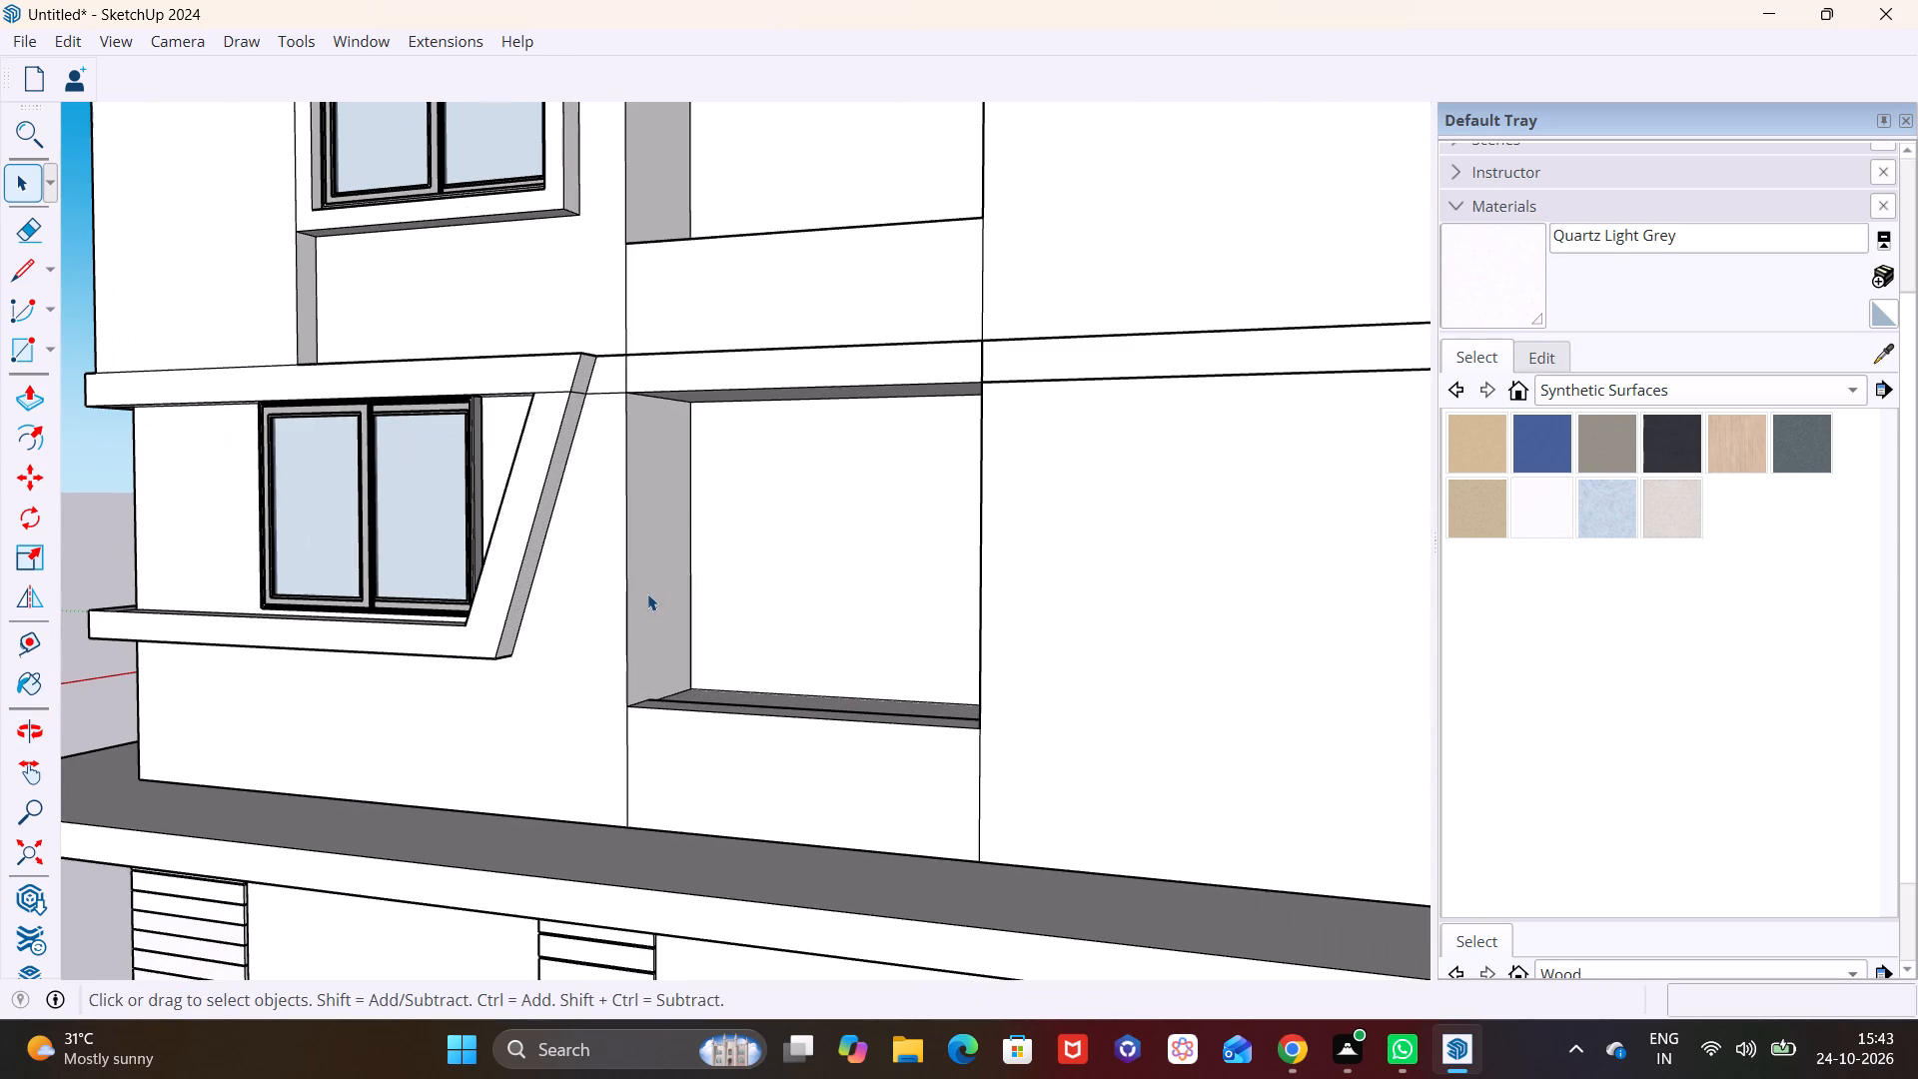
{"action": "left_click", "coordinate": [647, 593]}
{"action": "left_click", "coordinate": [36, 383]}
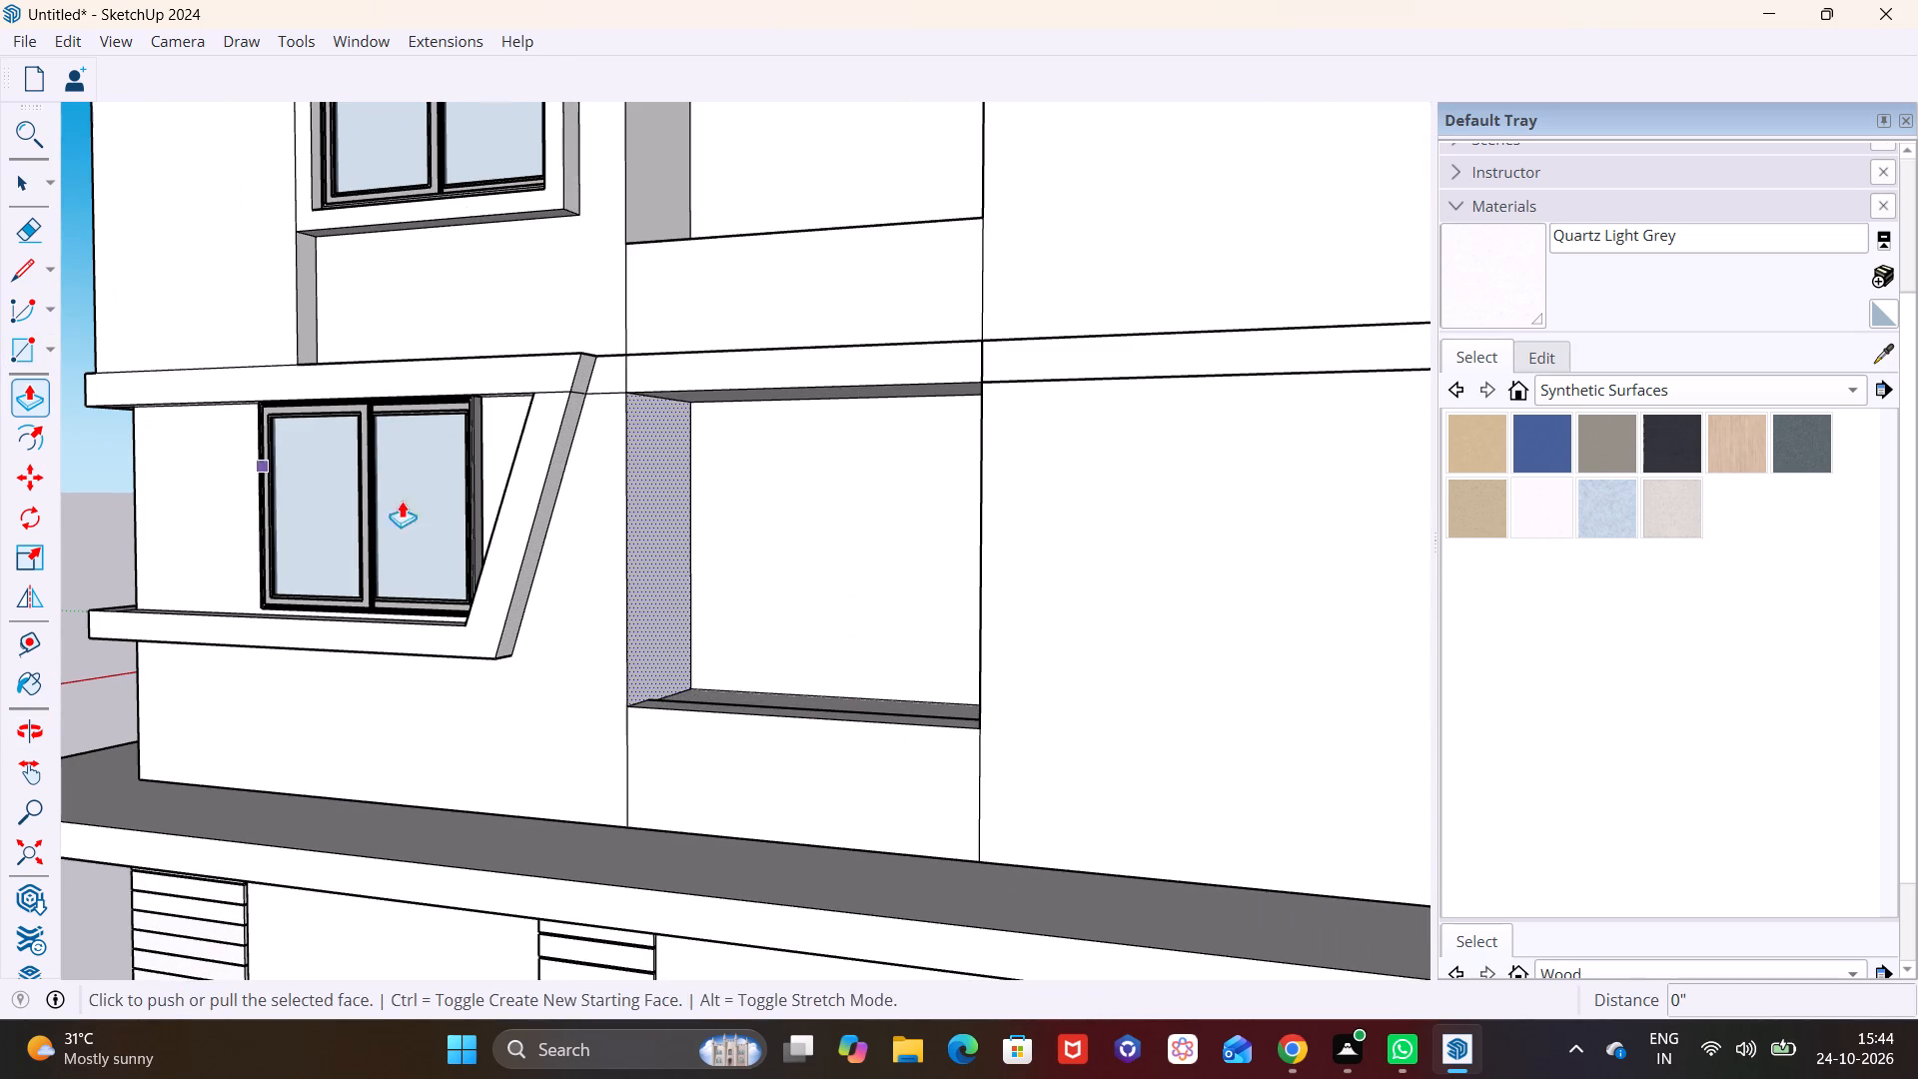
{"action": "left_click", "coordinate": [648, 545]}
{"action": "left_click", "coordinate": [662, 545]}
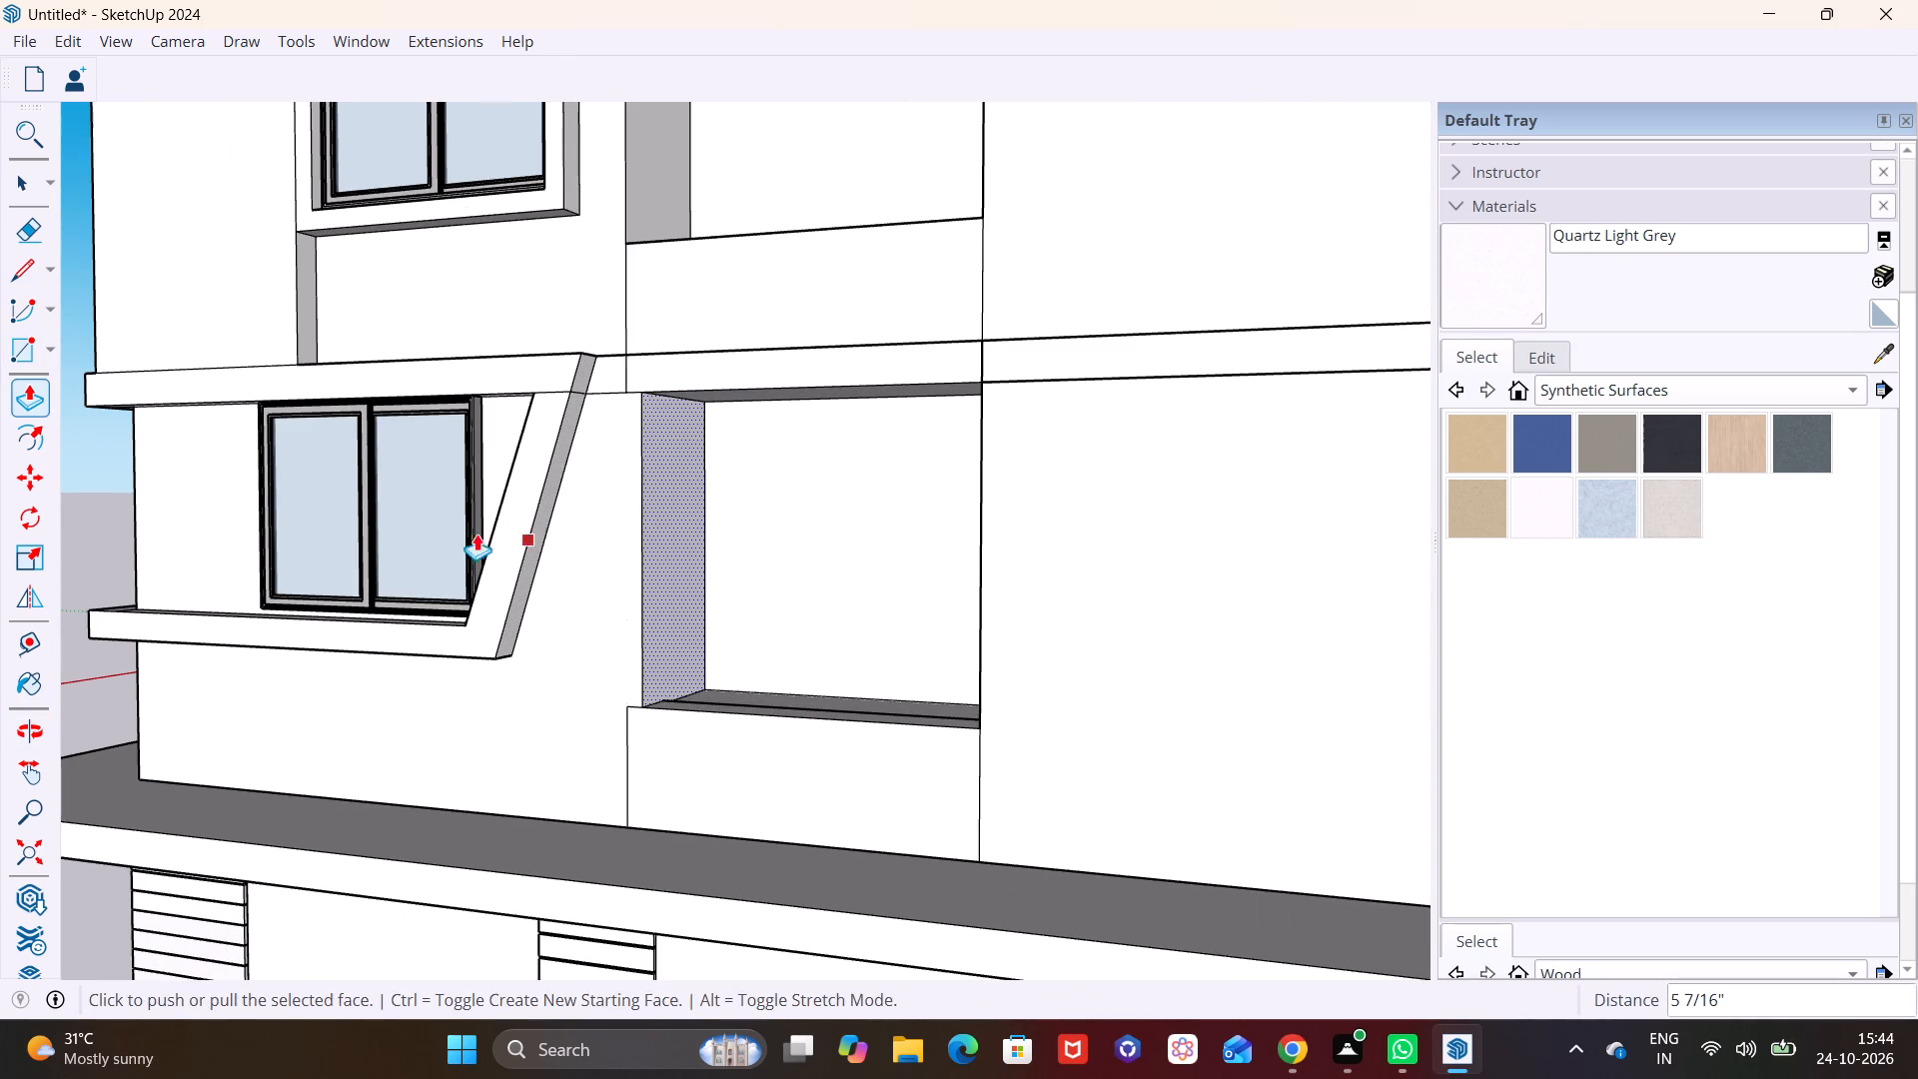
Draw a vertical line 8' 4 3/4" long along the lowest bay's original side edge, from the band down to the sill level.
{"action": "left_click", "coordinate": [7, 272]}
{"action": "left_click", "coordinate": [628, 395]}
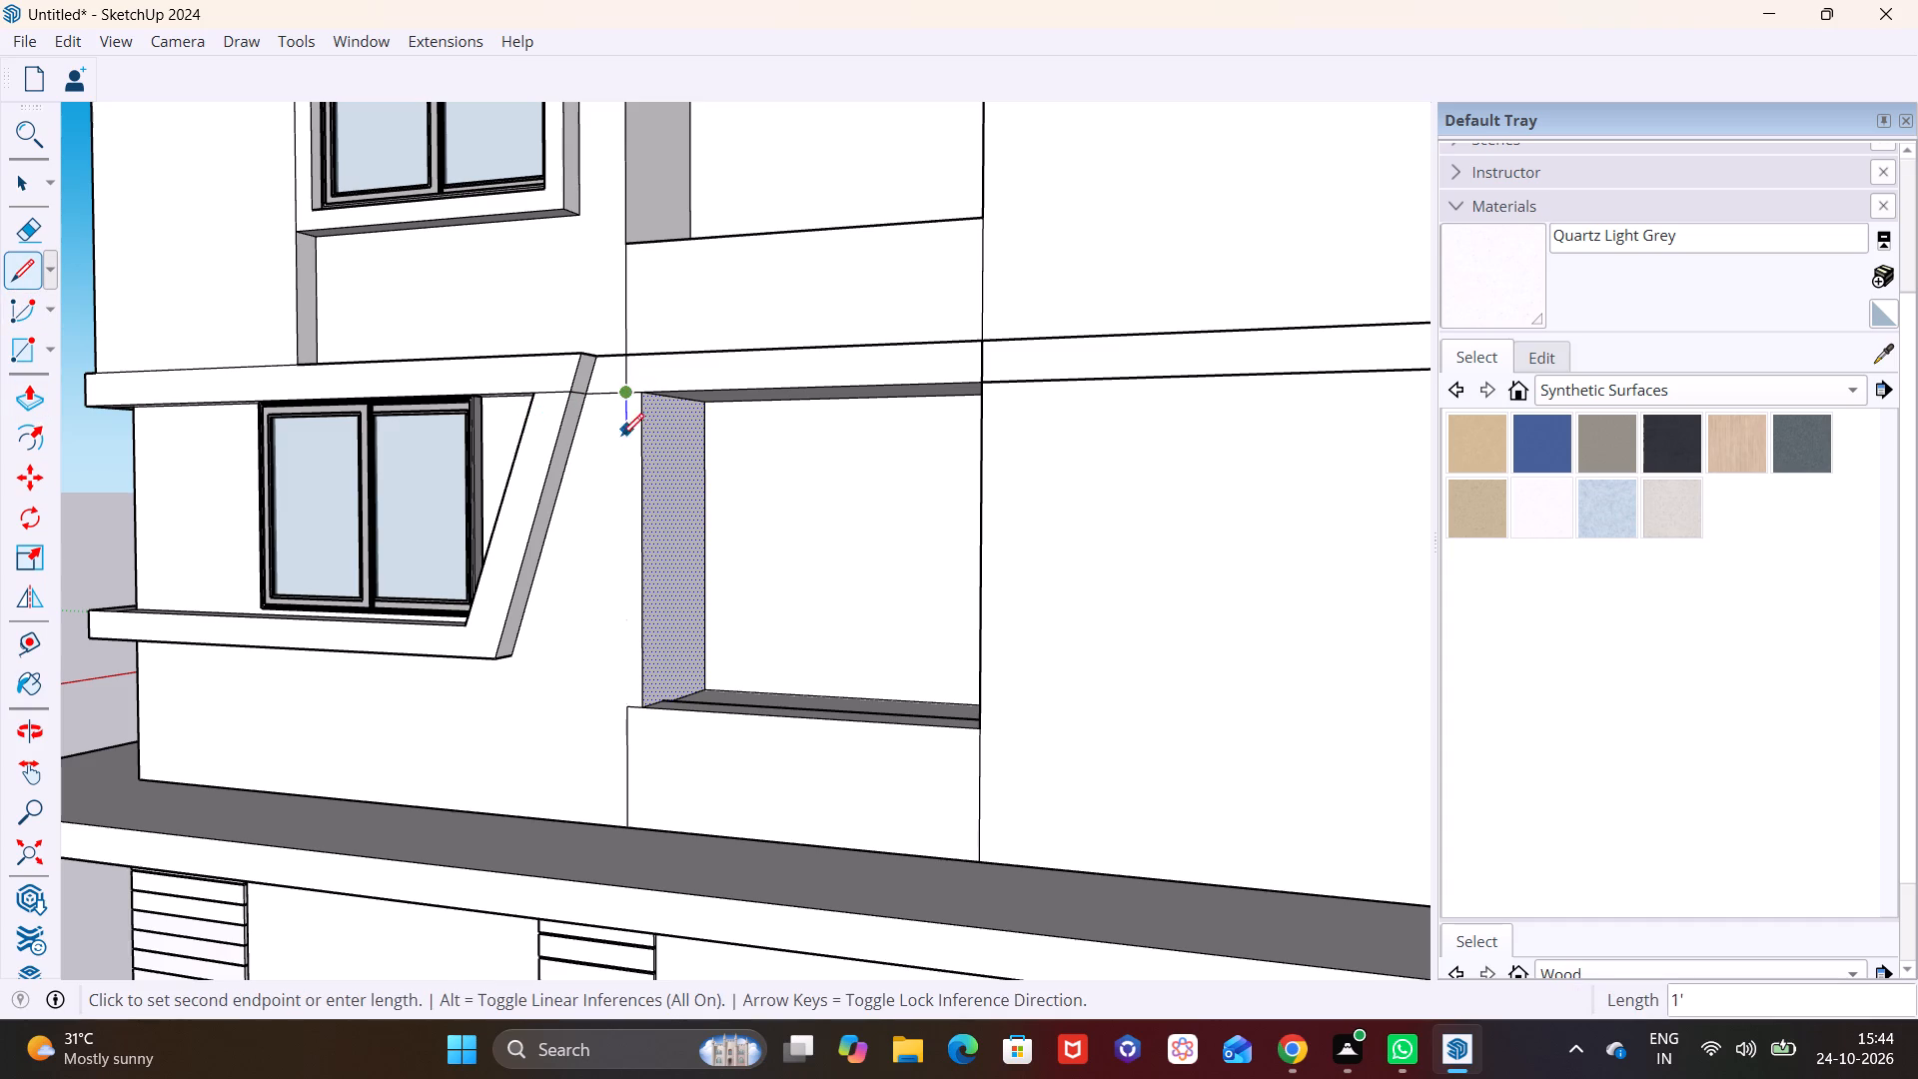
{"action": "left_click", "coordinate": [626, 707]}
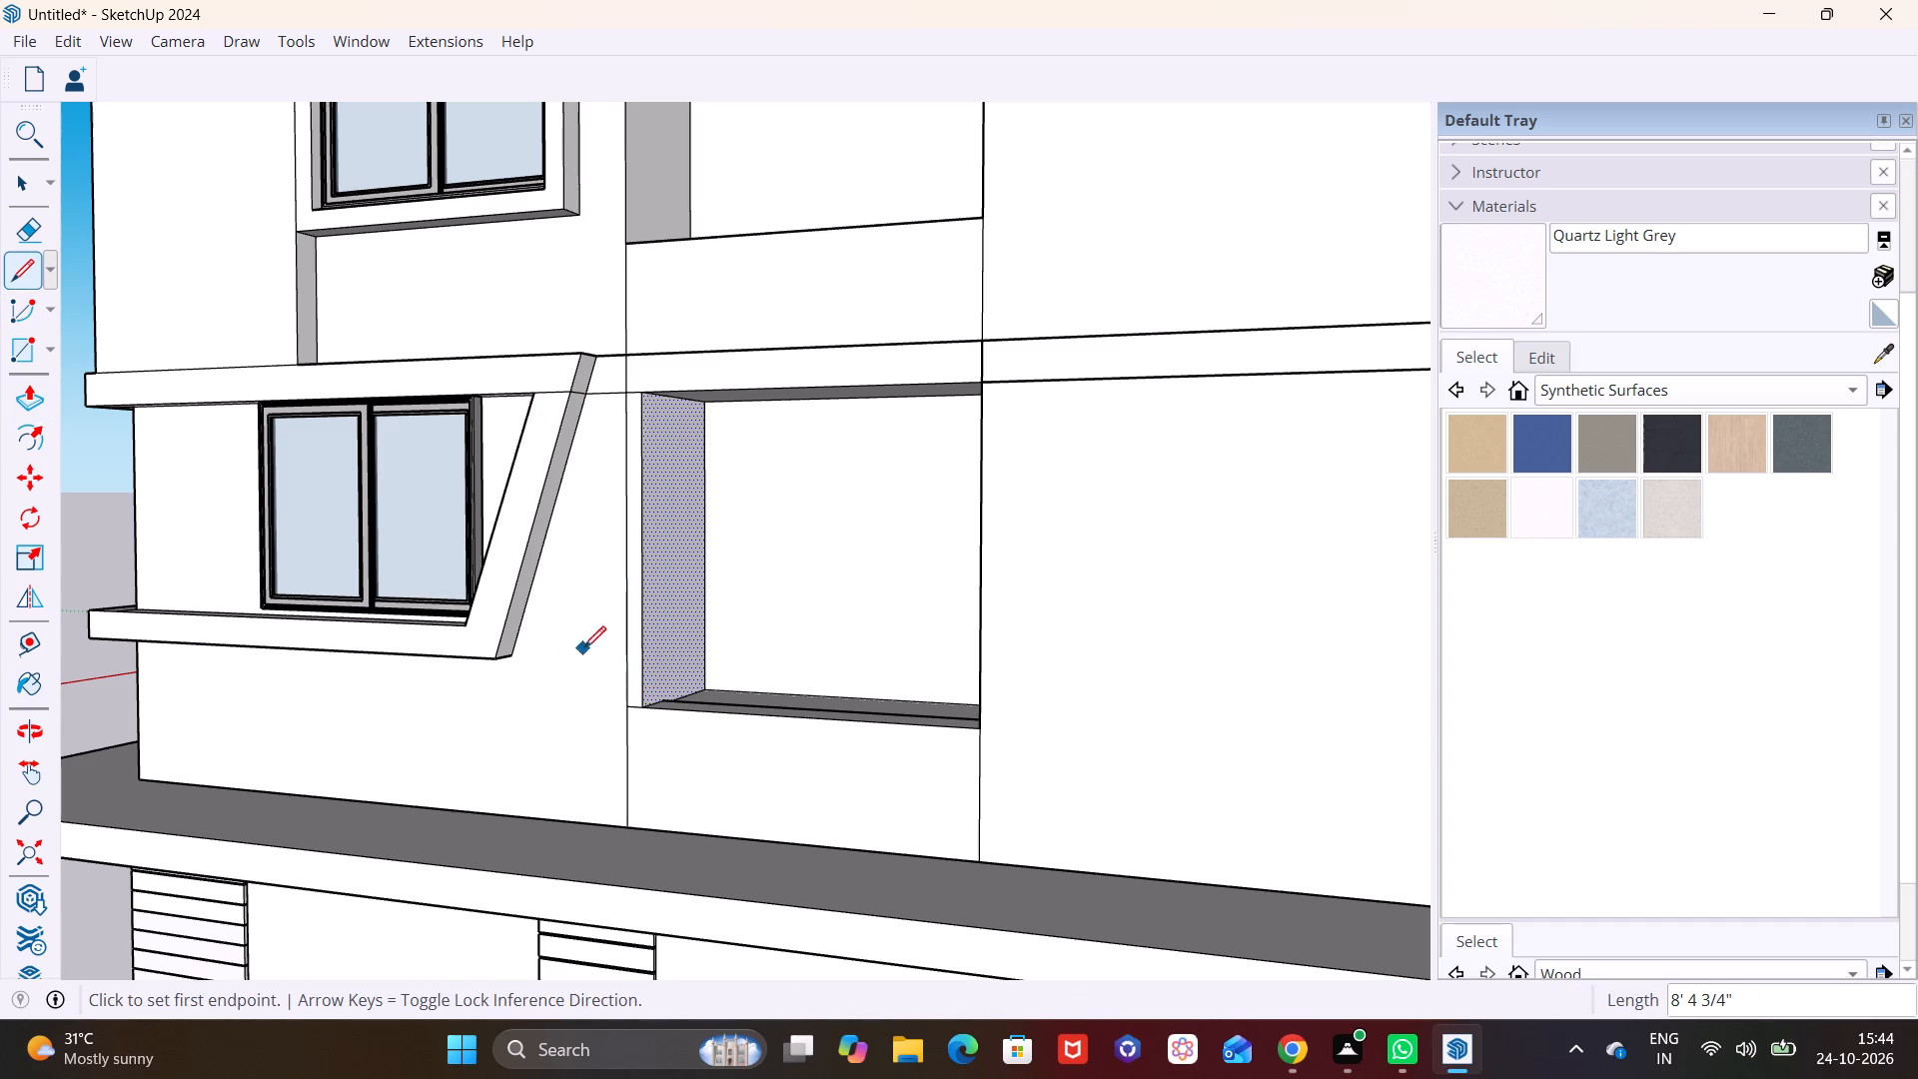
Draw a vertical line from the lowest bay's shifted lower front corner down the wall to the ledge below.
{"action": "middle_click_drag", "start_coordinate": [660, 707], "coordinate": [671, 575], "text": "shift"}
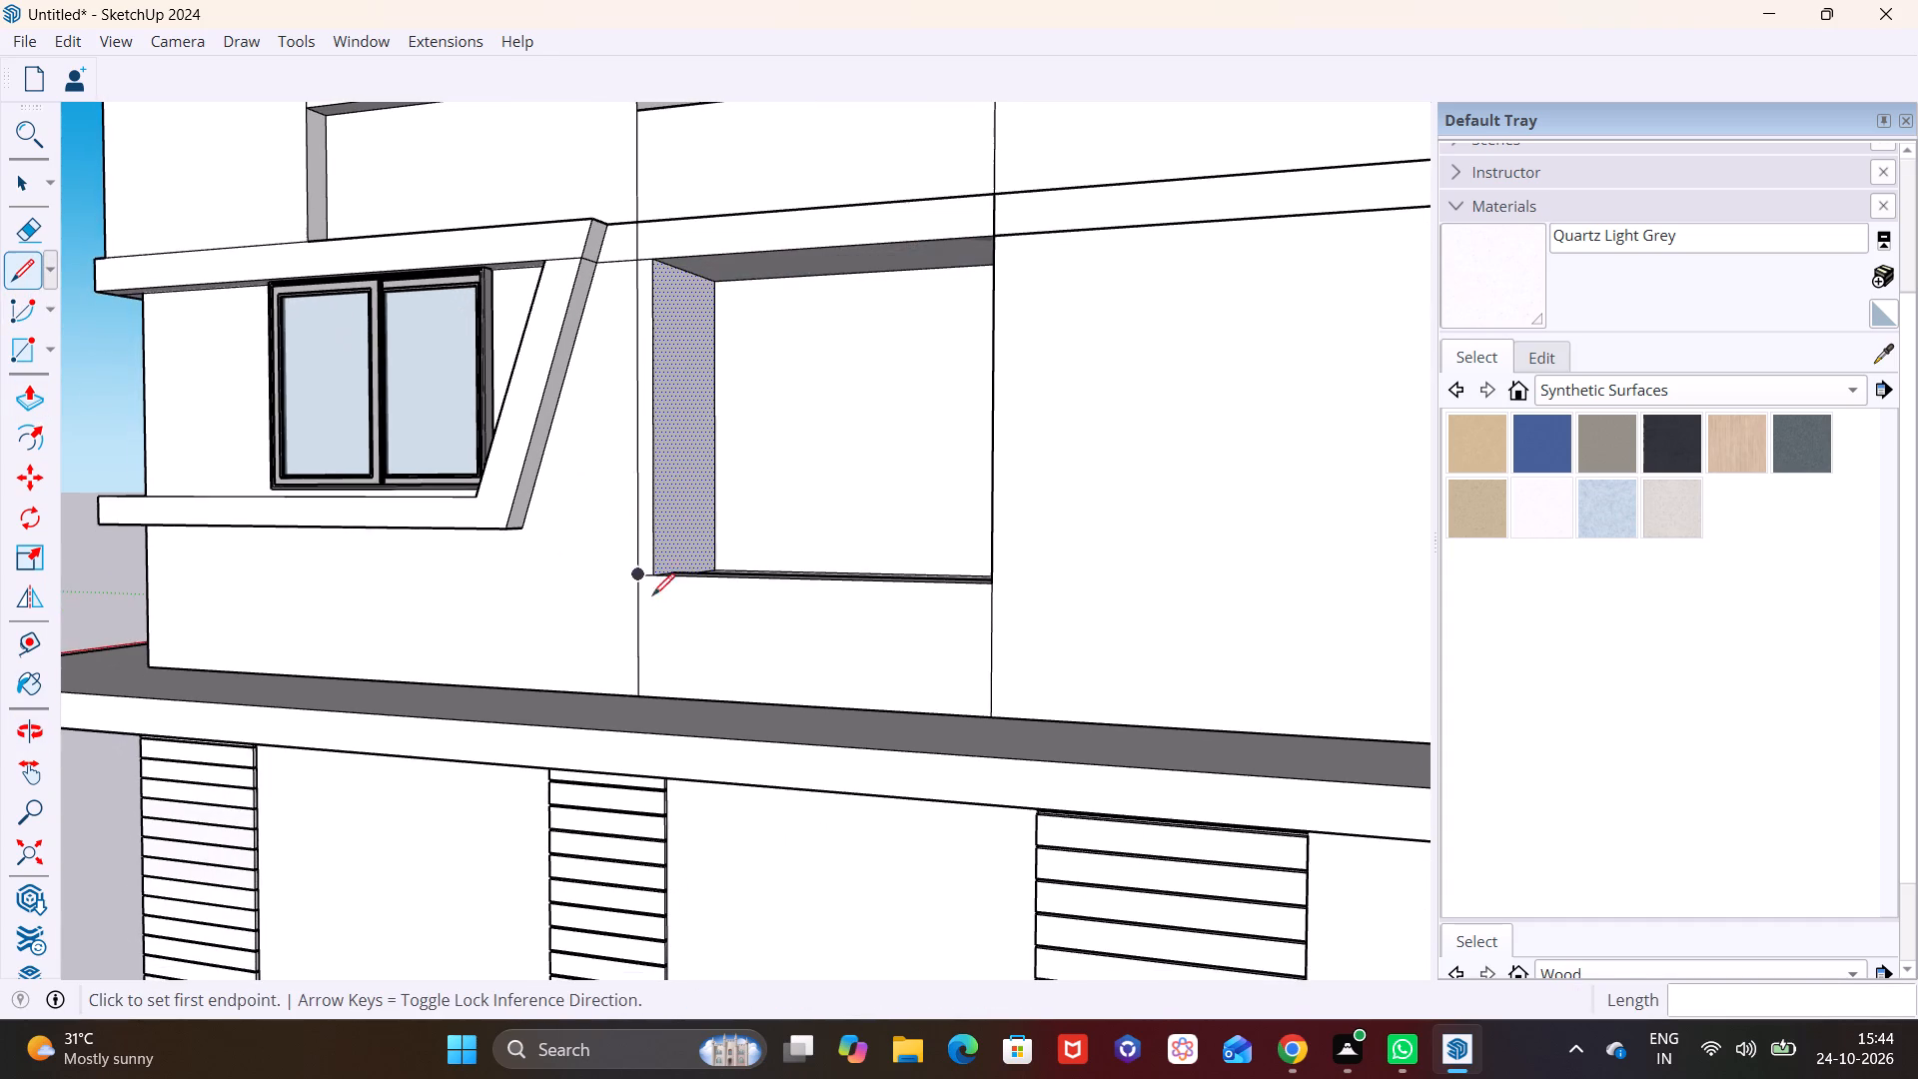
{"action": "scroll", "coordinate": [642, 612], "scroll_direction": "up", "scroll_amount": 2}
{"action": "left_click", "coordinate": [655, 568]}
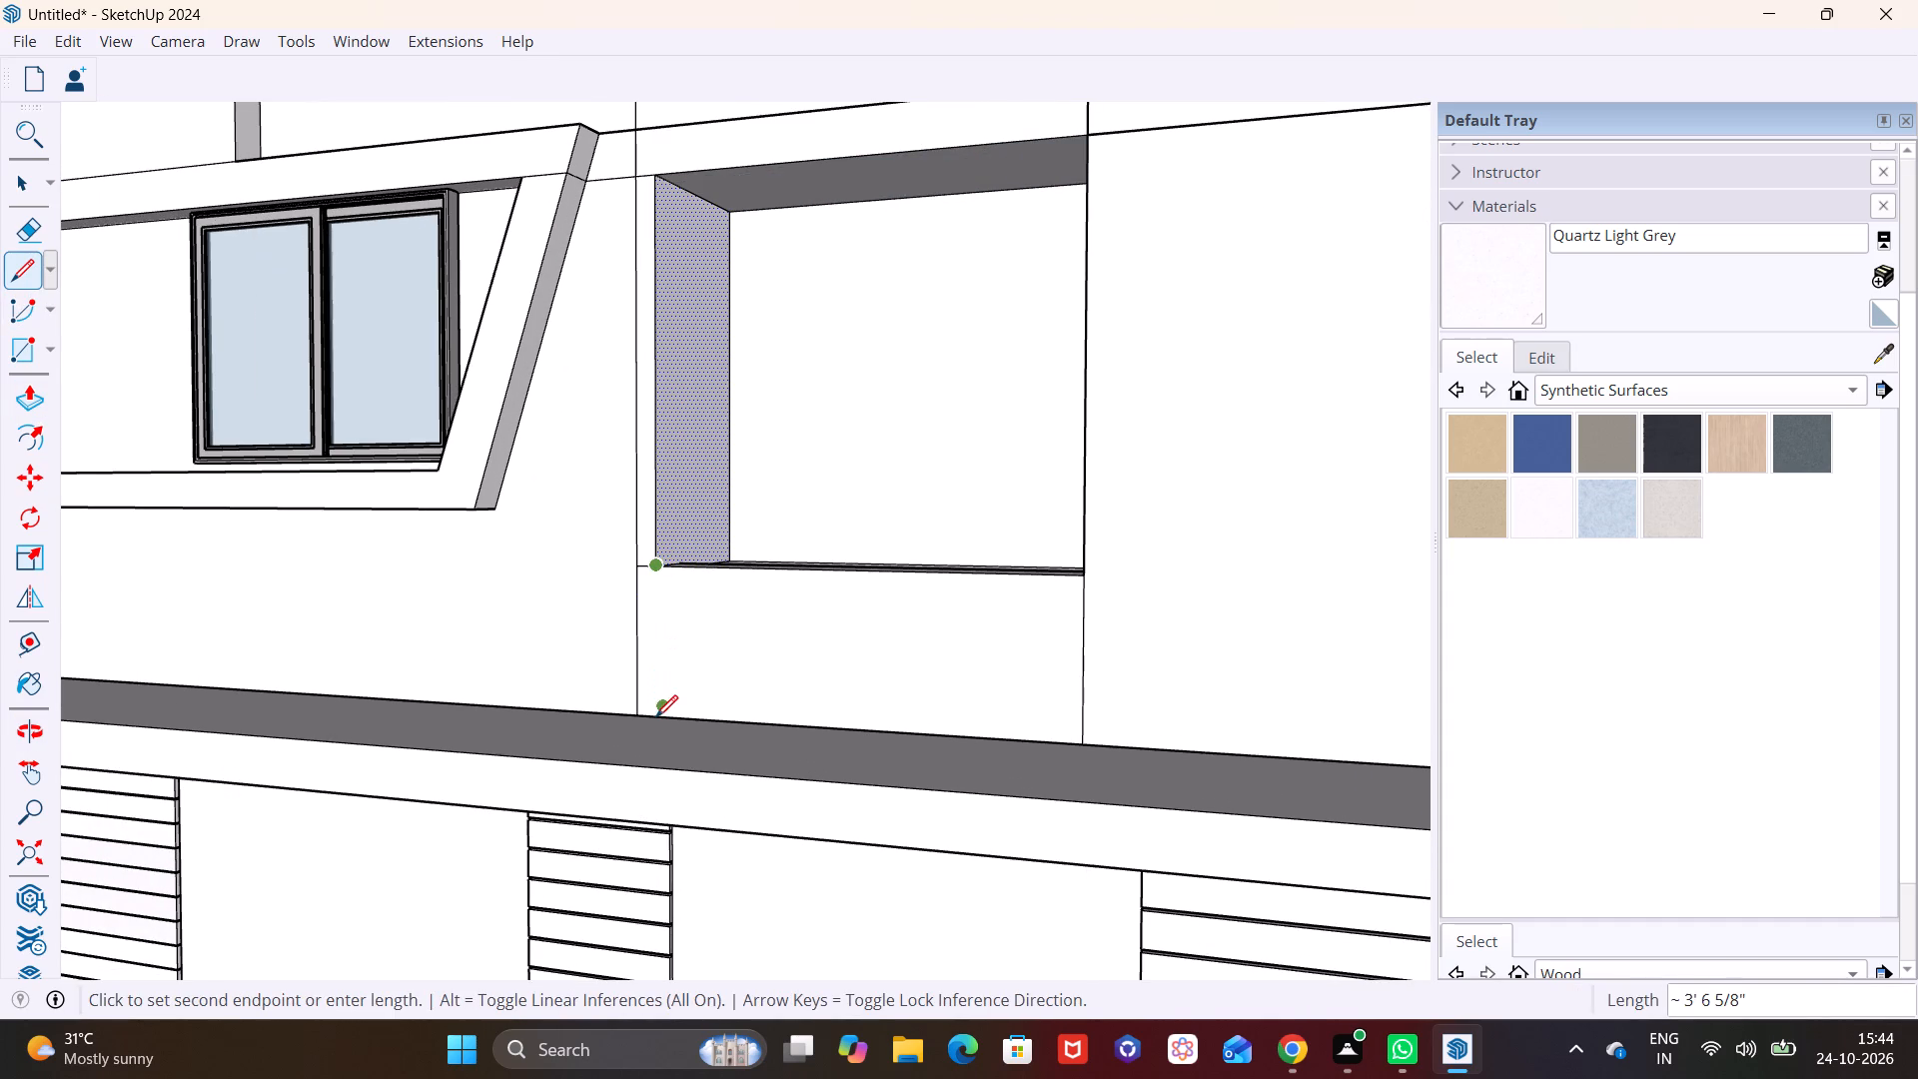
{"action": "left_click", "coordinate": [655, 702]}
{"action": "left_click", "coordinate": [653, 702]}
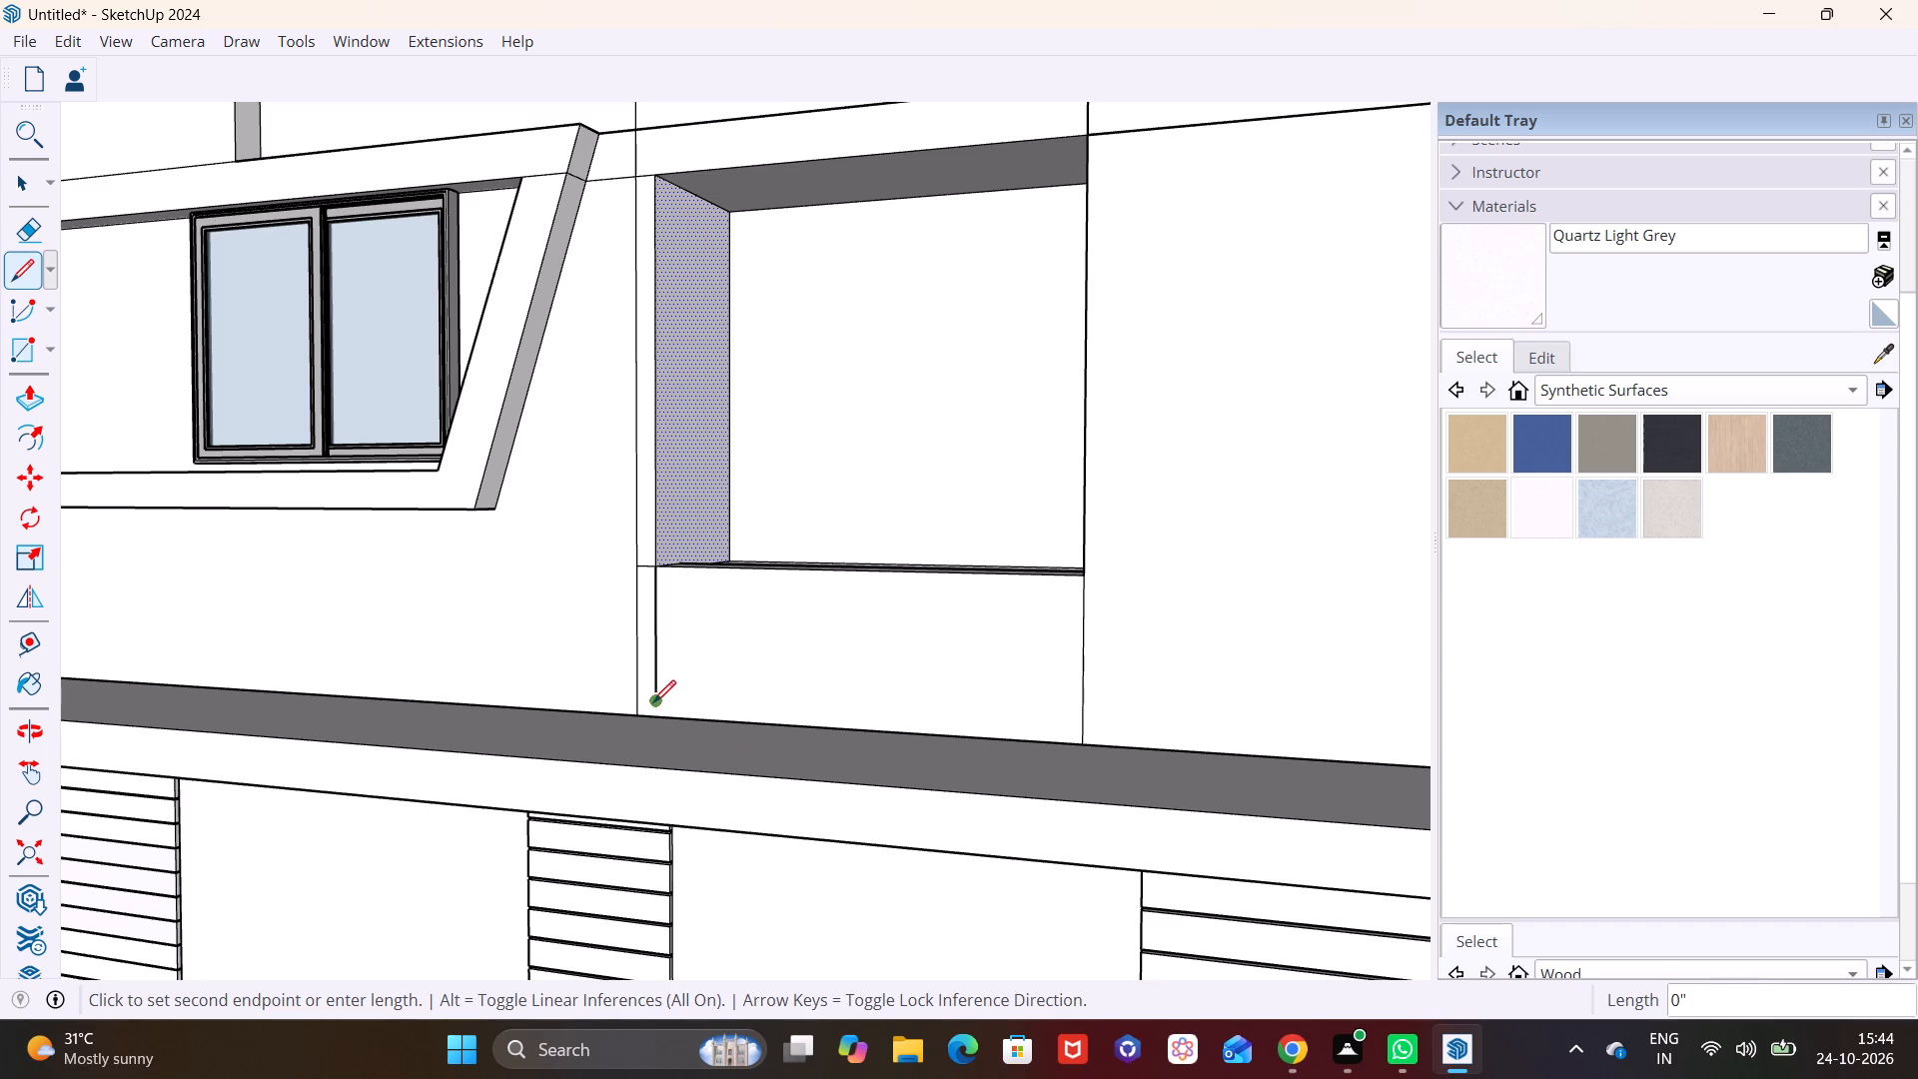
{"action": "left_click", "coordinate": [651, 720]}
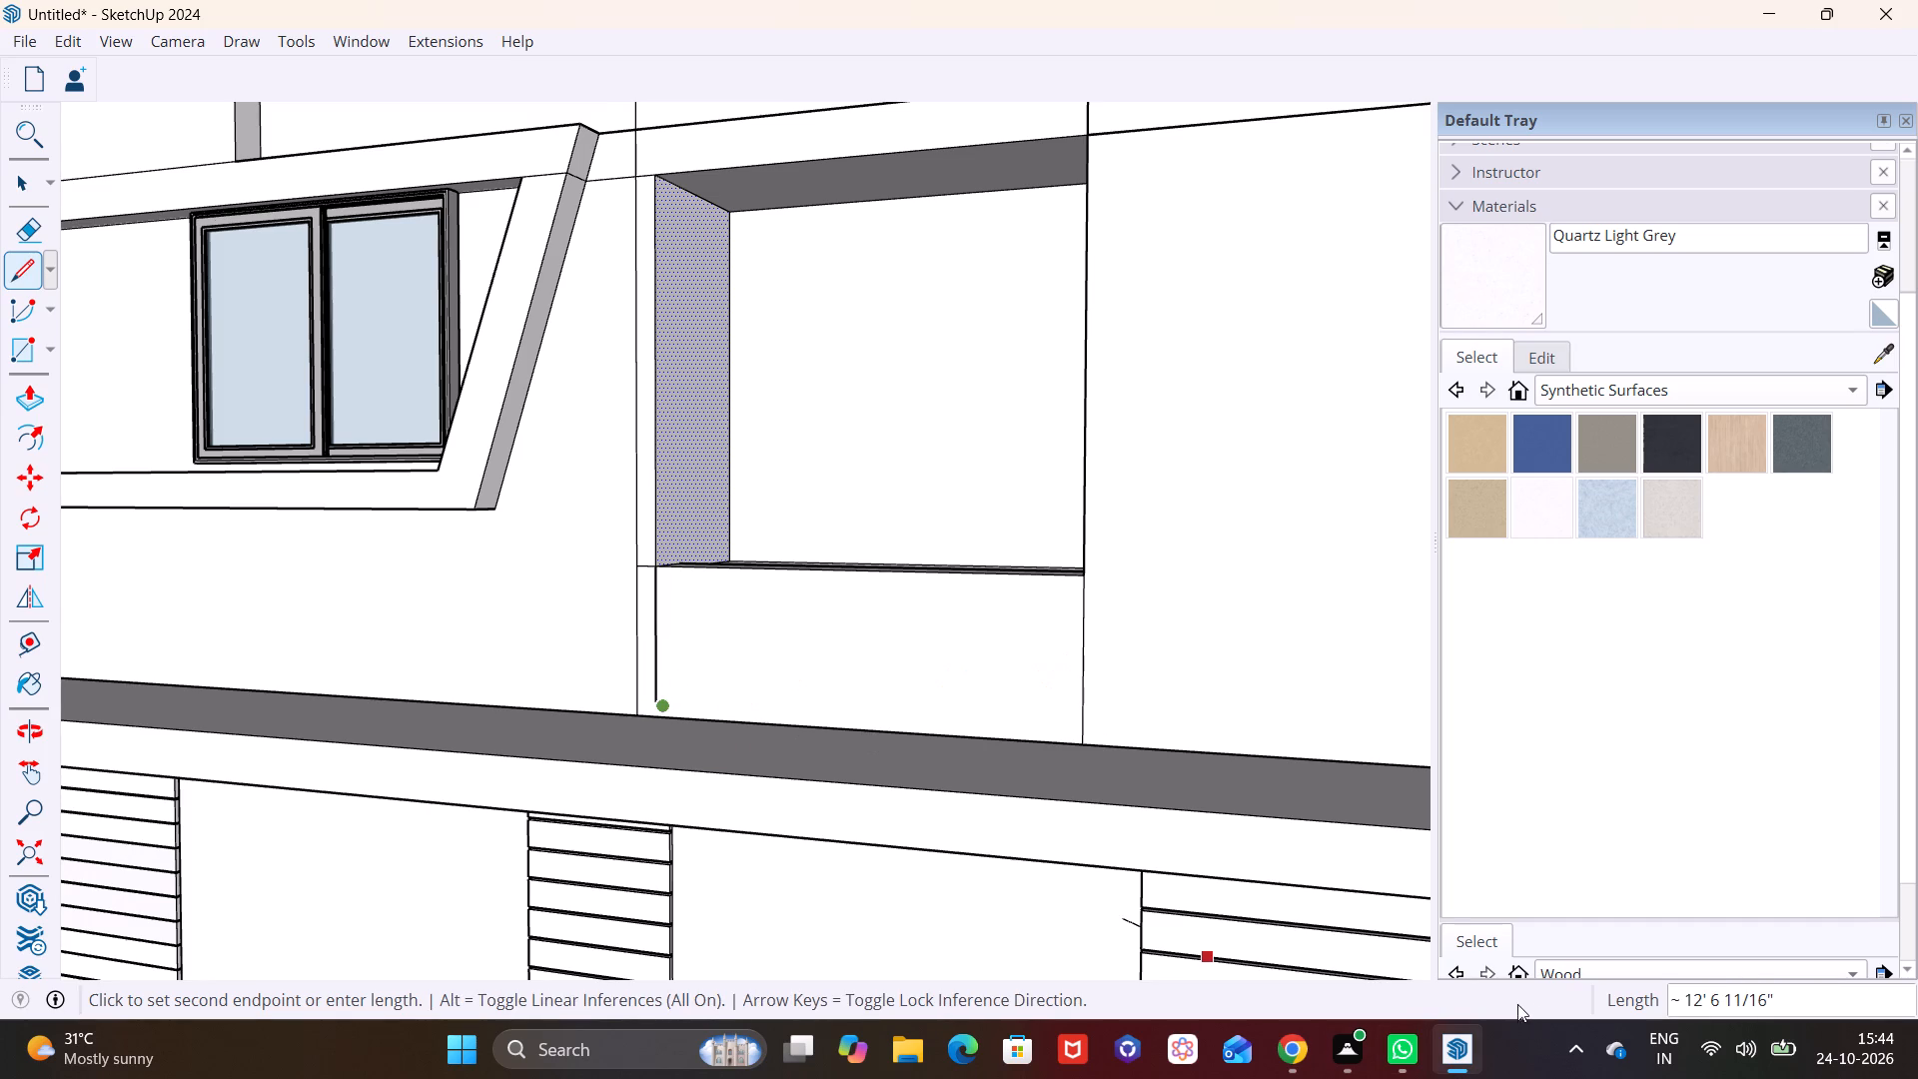
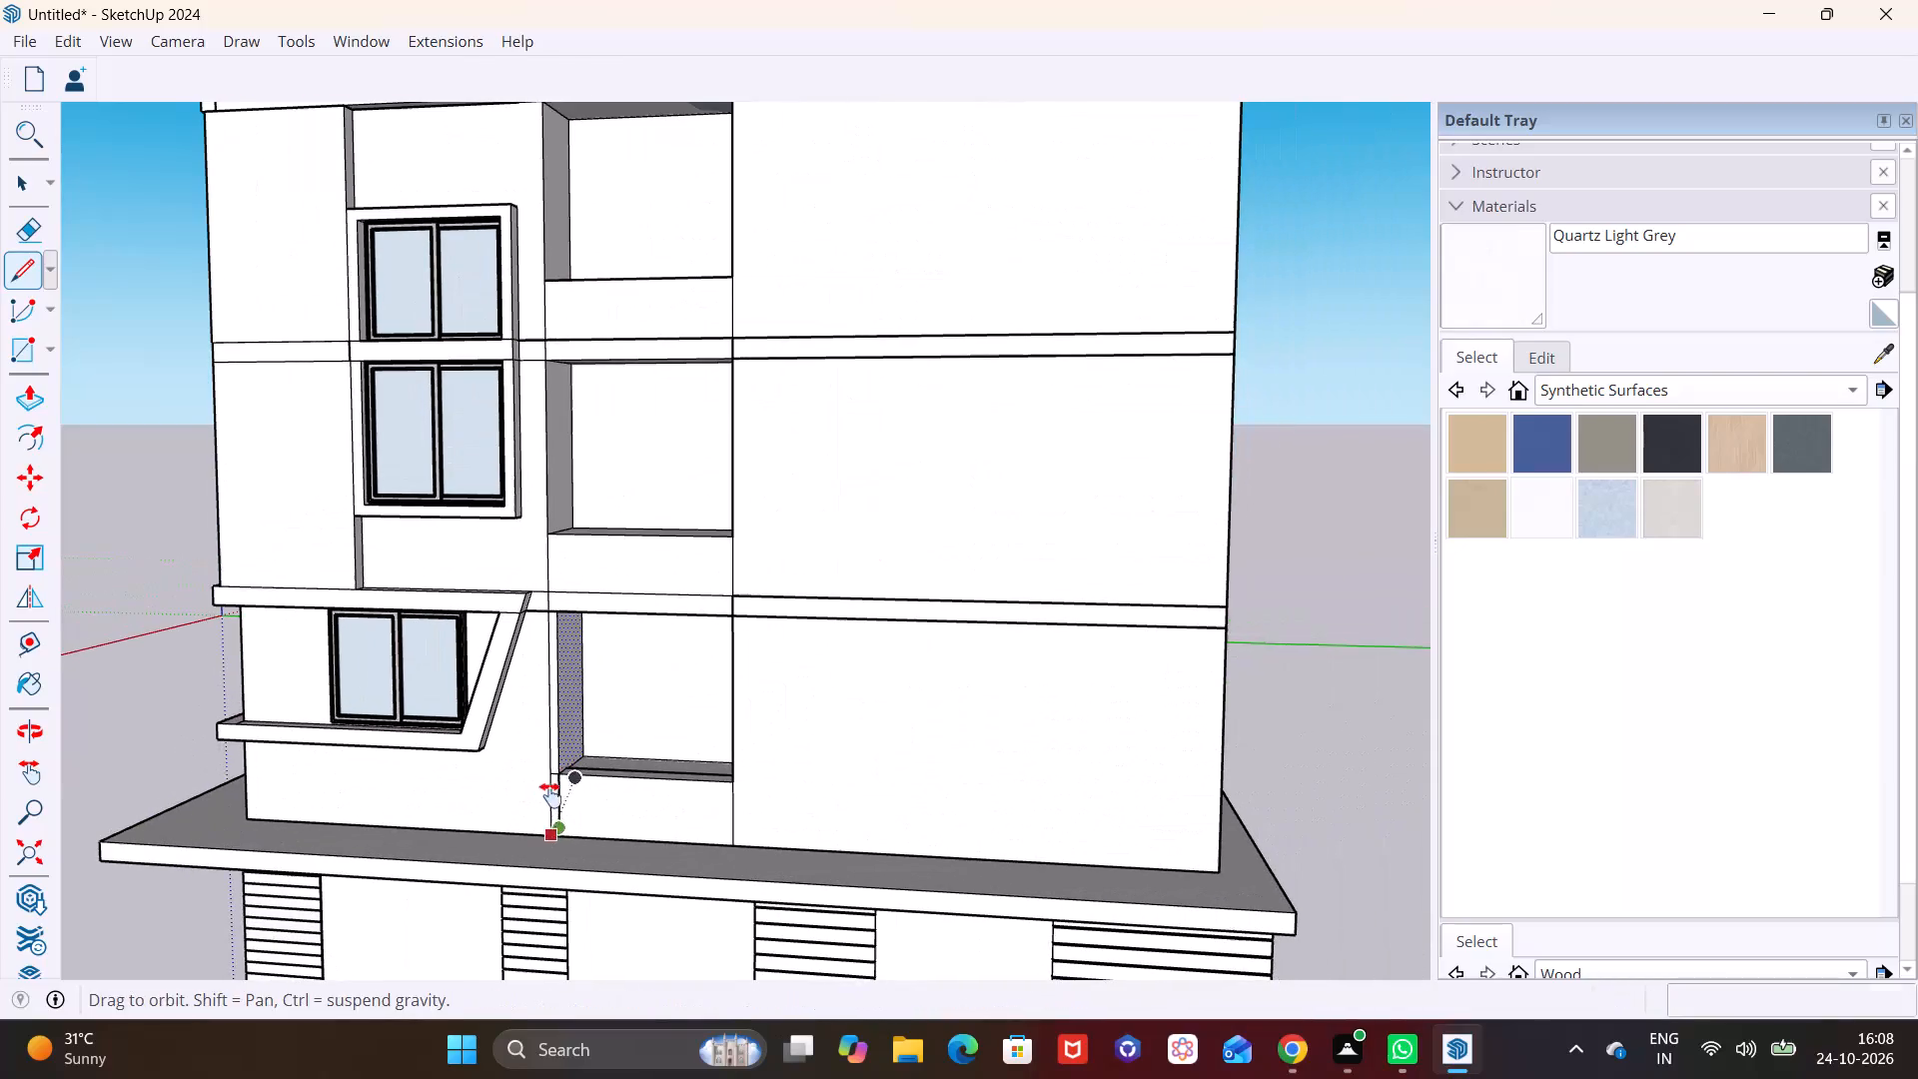
Push the side face of the second opening above the podium 5 7/16" sideways, aligning it with the lowest opening.
{"action": "middle_click_drag", "start_coordinate": [624, 567], "coordinate": [520, 608]}
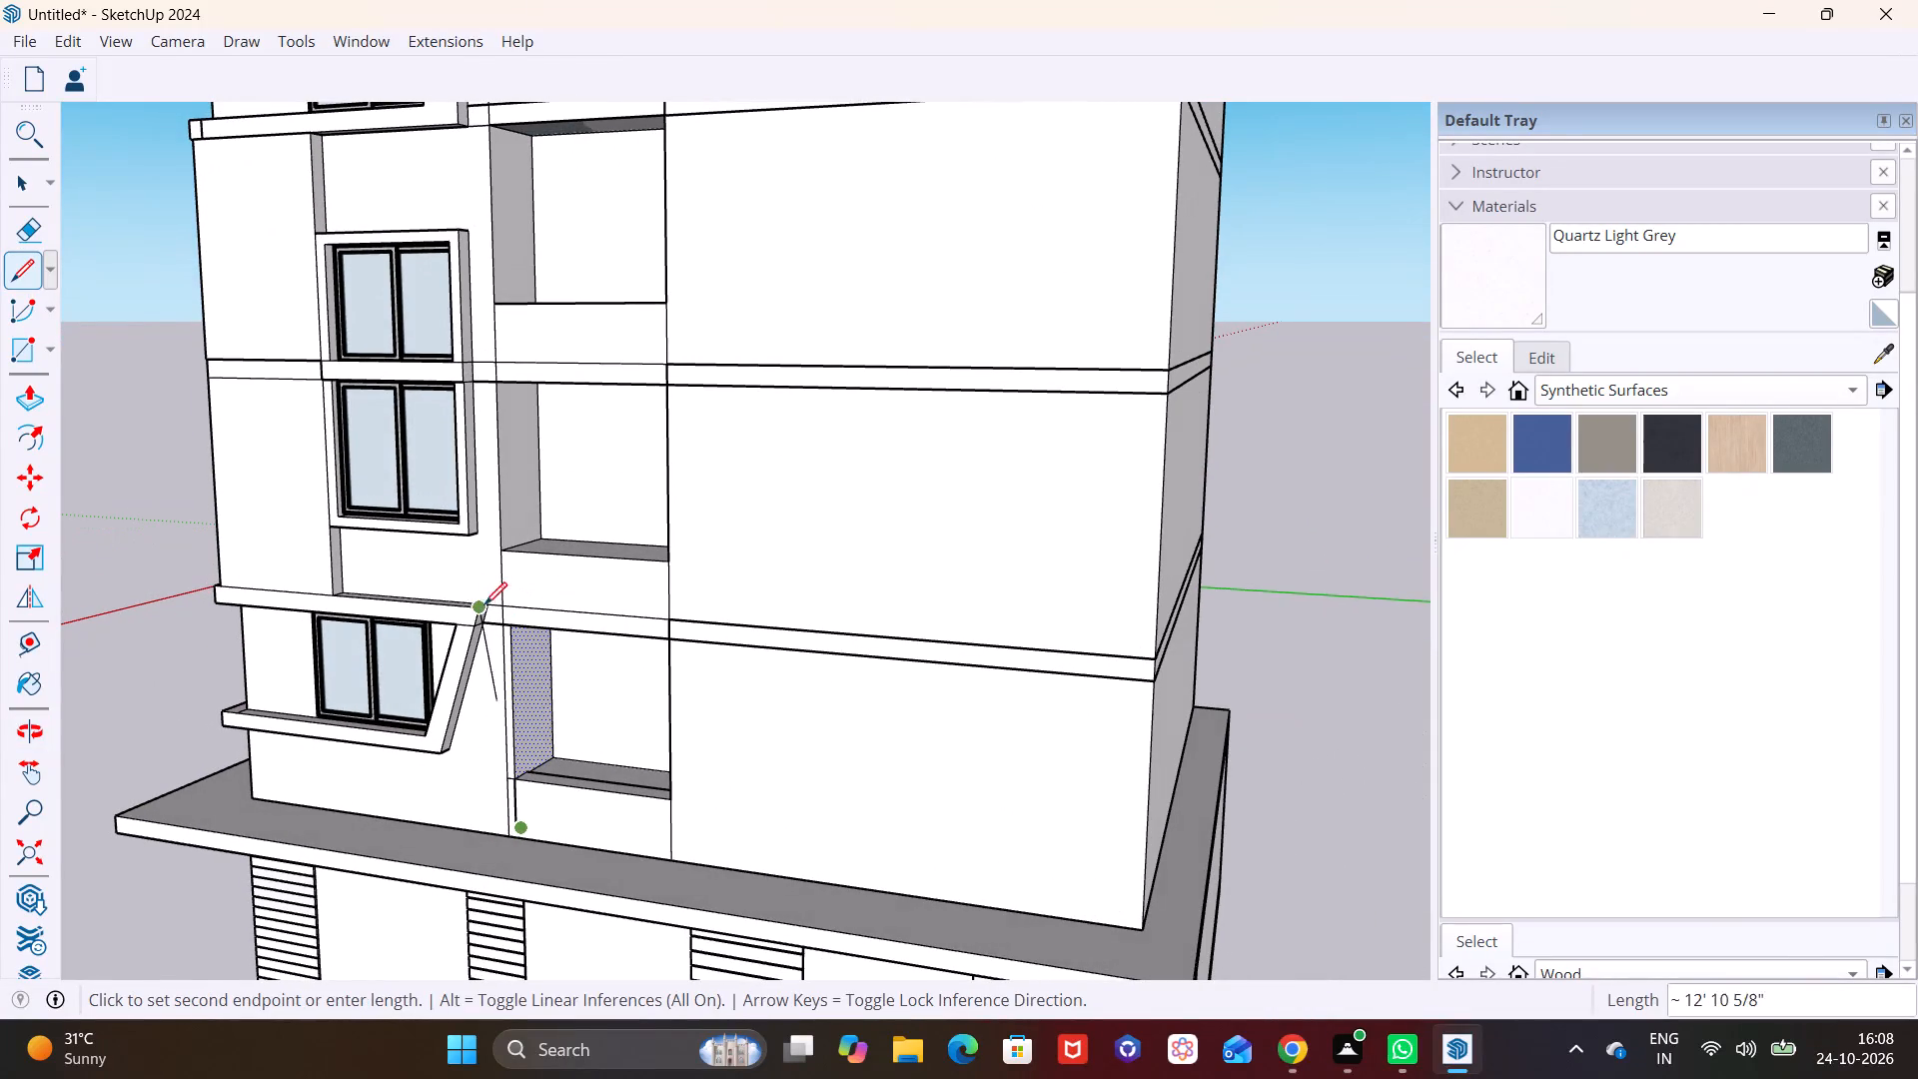
{"action": "key", "text": "space"}
{"action": "scroll", "coordinate": [523, 585], "scroll_direction": "up", "scroll_amount": 6}
{"action": "middle_click_drag", "start_coordinate": [570, 563], "coordinate": [709, 547], "text": "shift"}
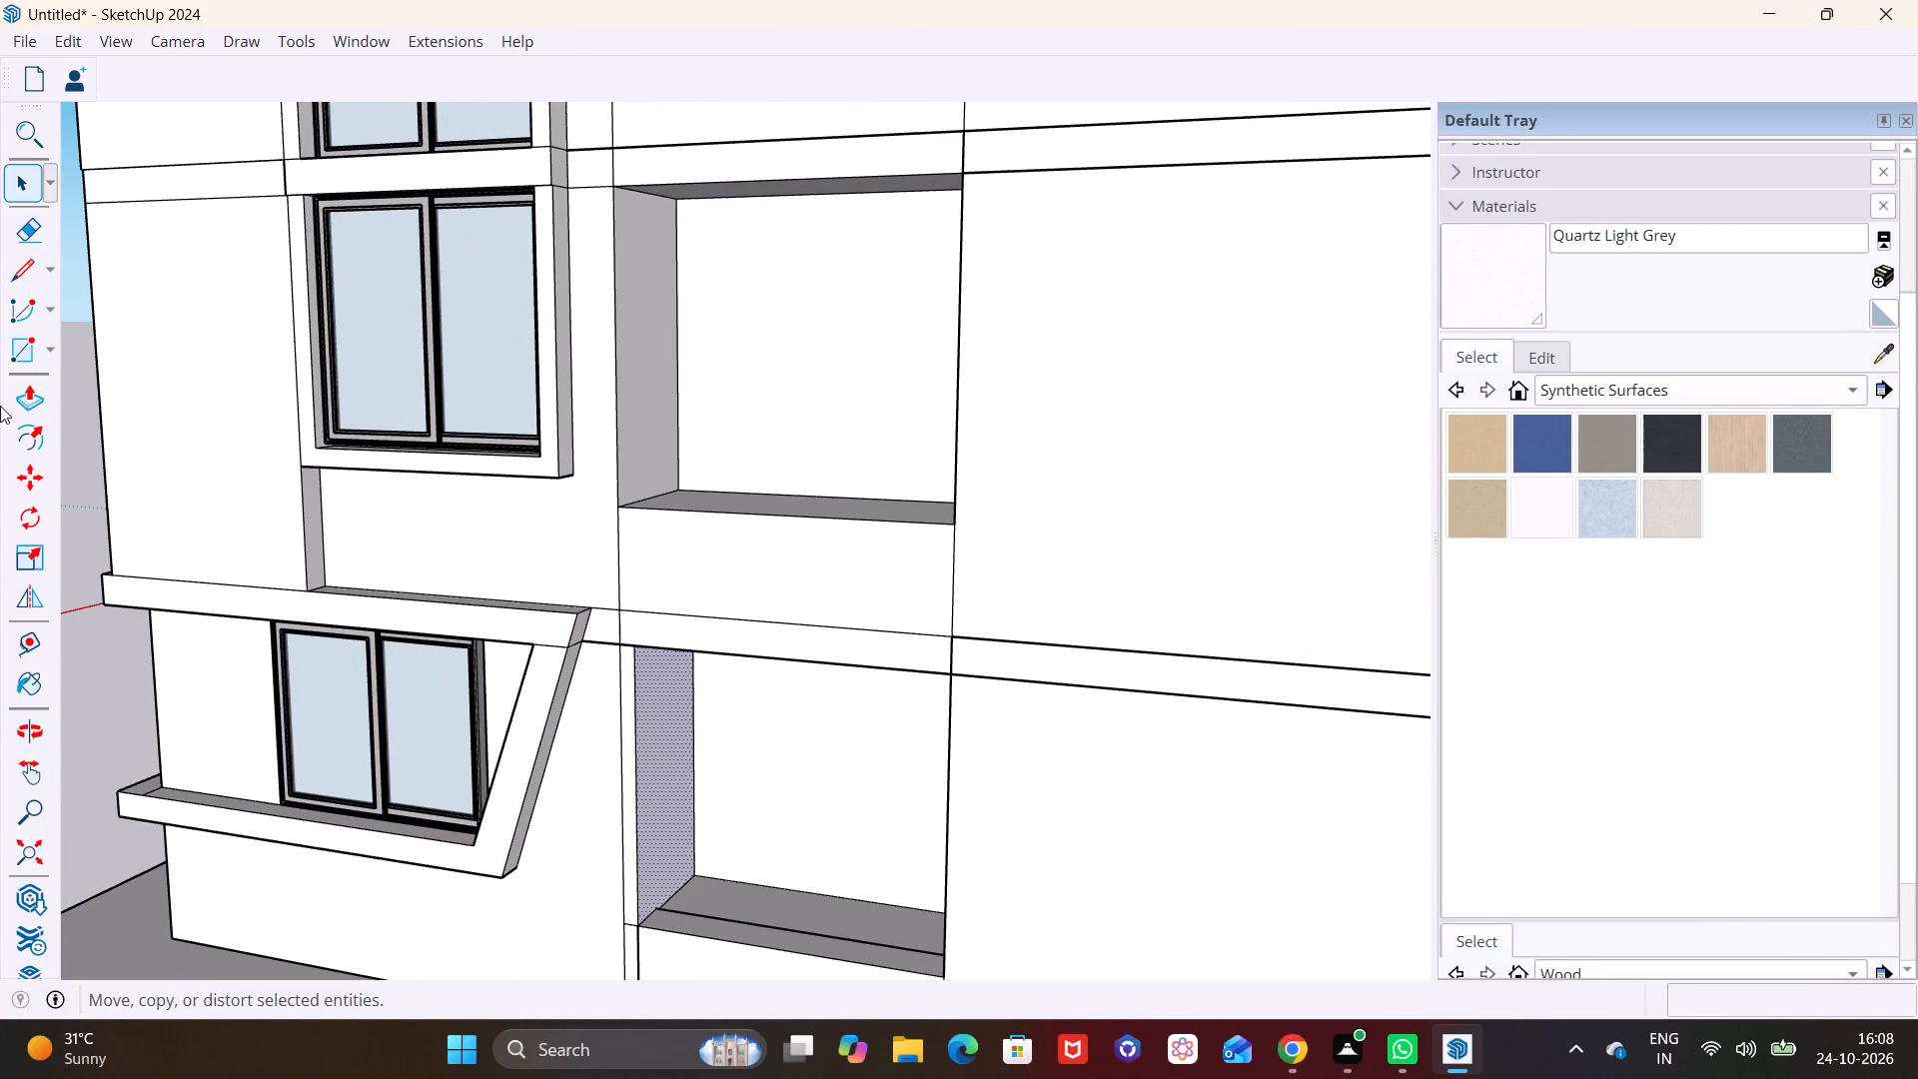
{"action": "left_click", "coordinate": [17, 185]}
{"action": "left_click", "coordinate": [645, 391]}
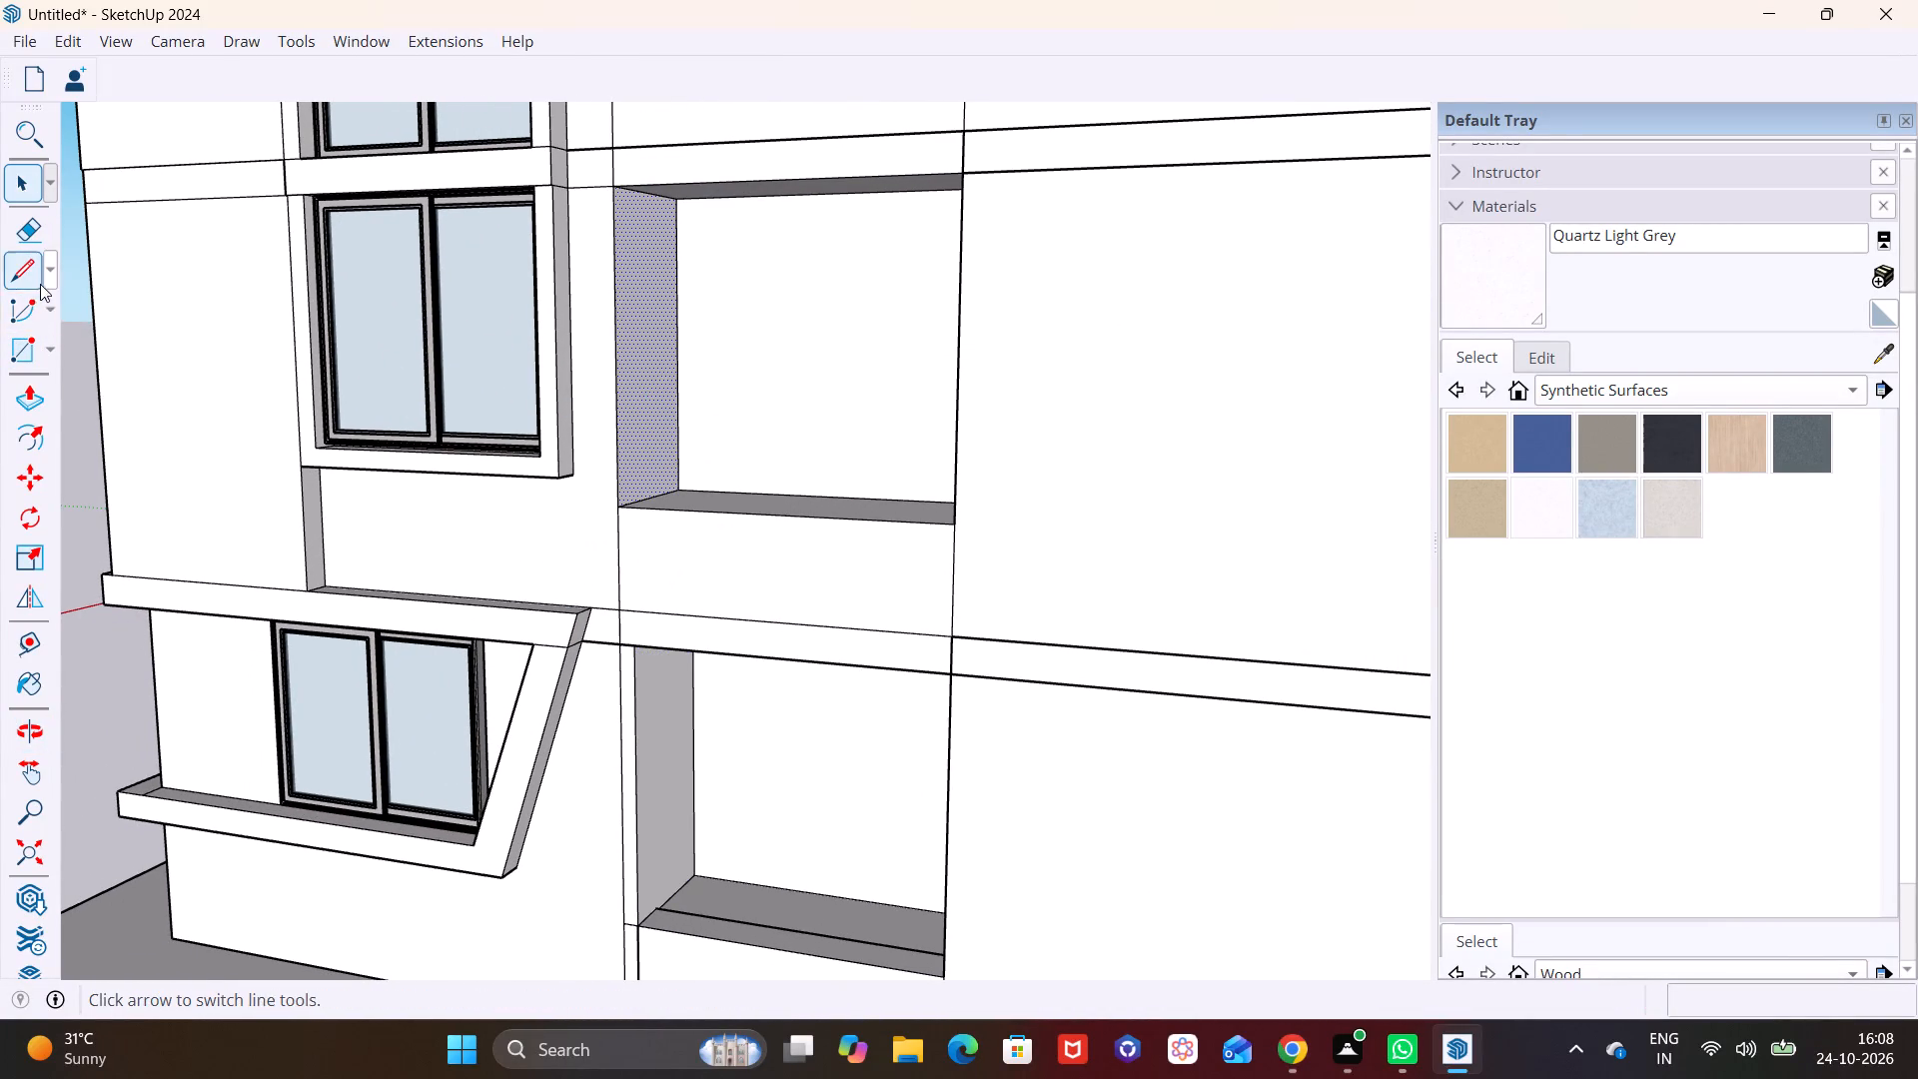
{"action": "left_click", "coordinate": [26, 400]}
{"action": "left_click", "coordinate": [647, 425]}
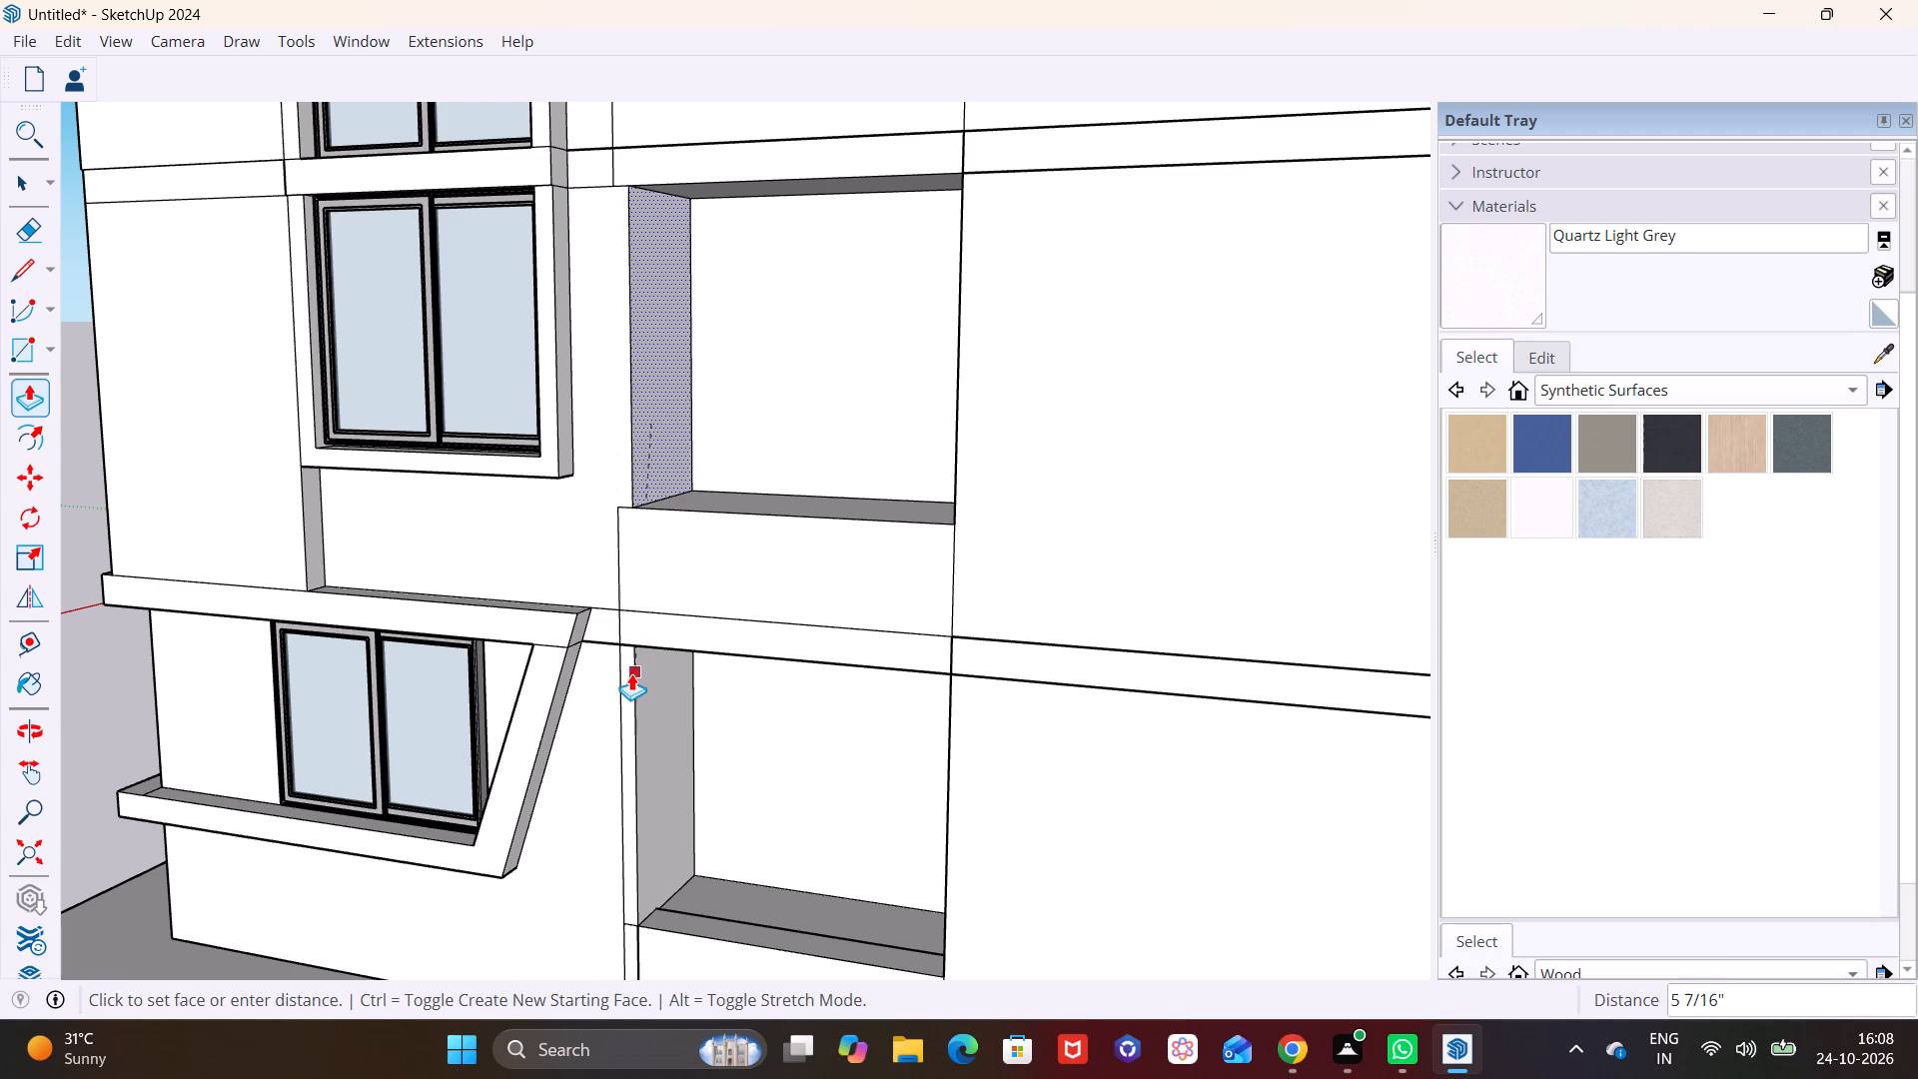
{"action": "left_click", "coordinate": [629, 676]}
Push the matching side face of the third opening above the podium 5 7/16", in line with the opening below.
{"action": "scroll", "coordinate": [673, 630], "scroll_direction": "down", "scroll_amount": 5}
{"action": "middle_click_drag", "start_coordinate": [654, 572], "coordinate": [673, 741], "text": "shift"}
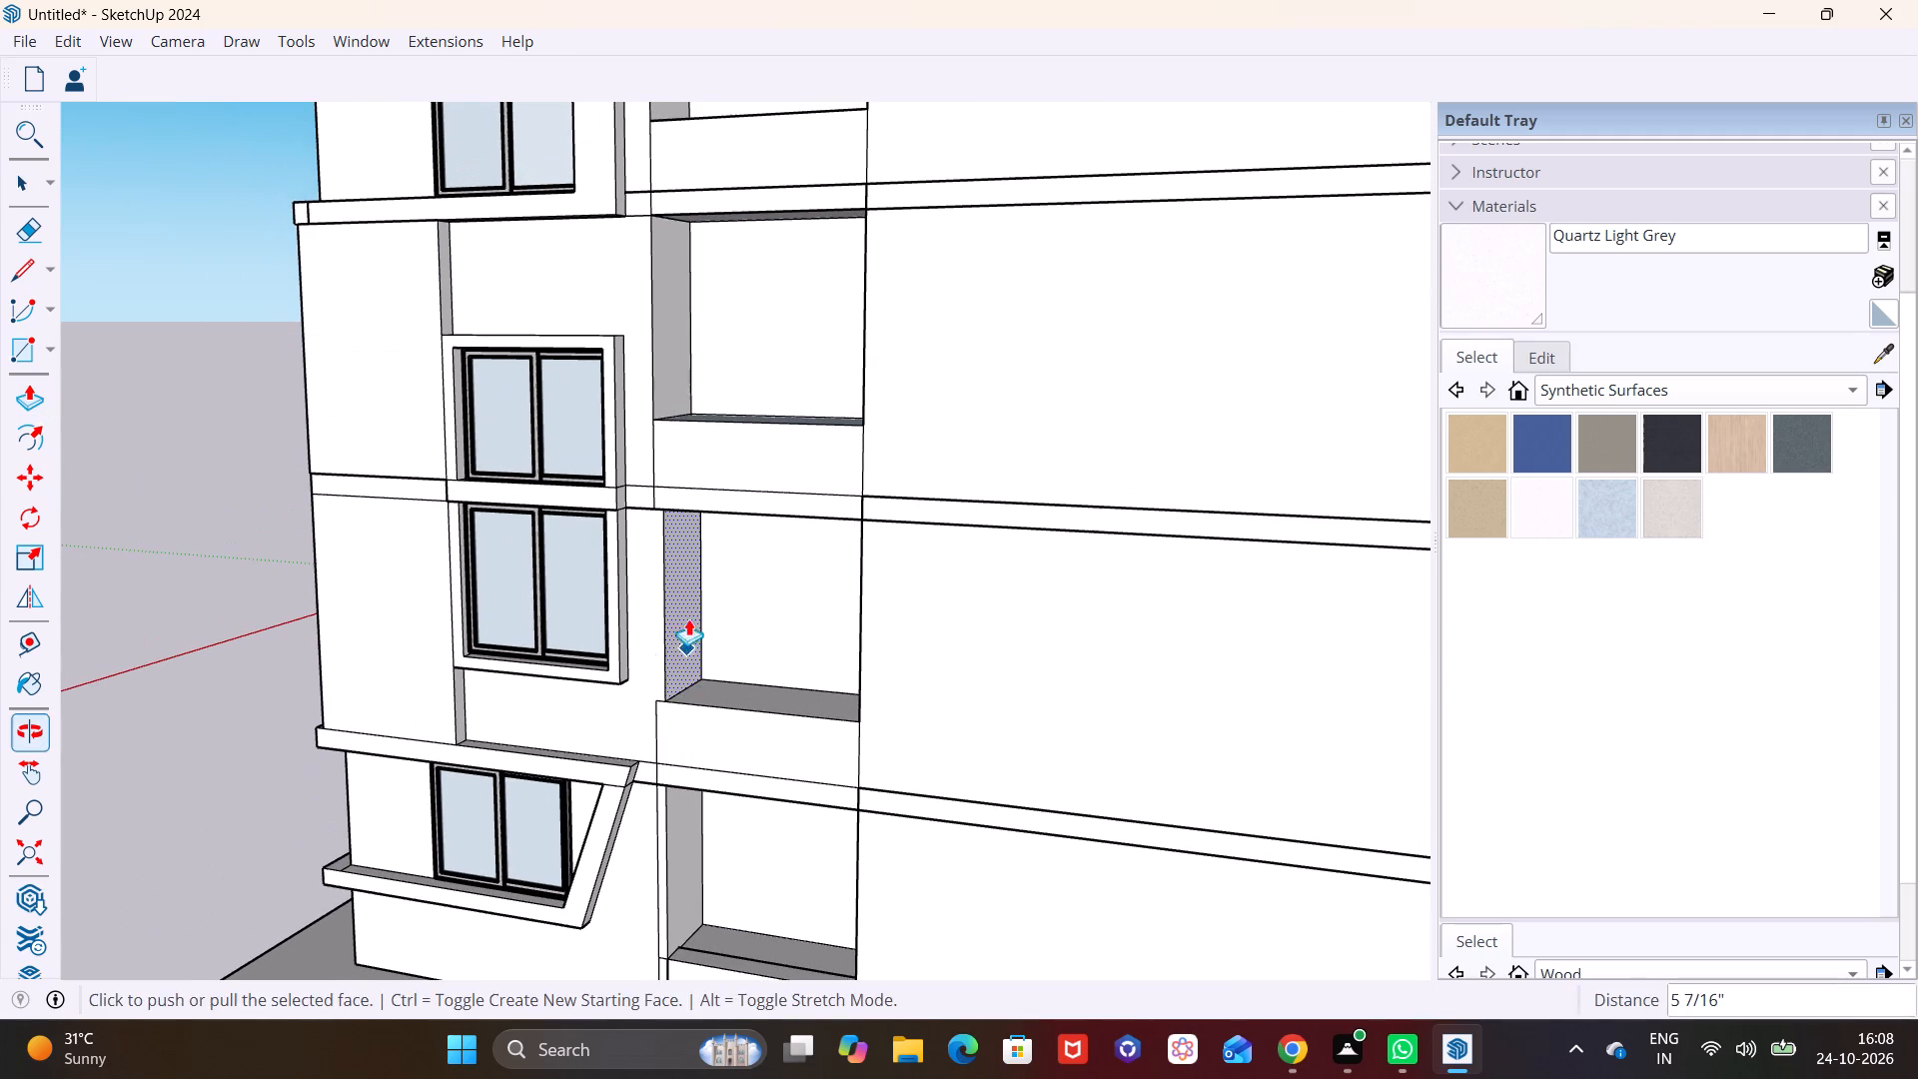
{"action": "key", "text": "space"}
{"action": "left_click", "coordinate": [666, 368]}
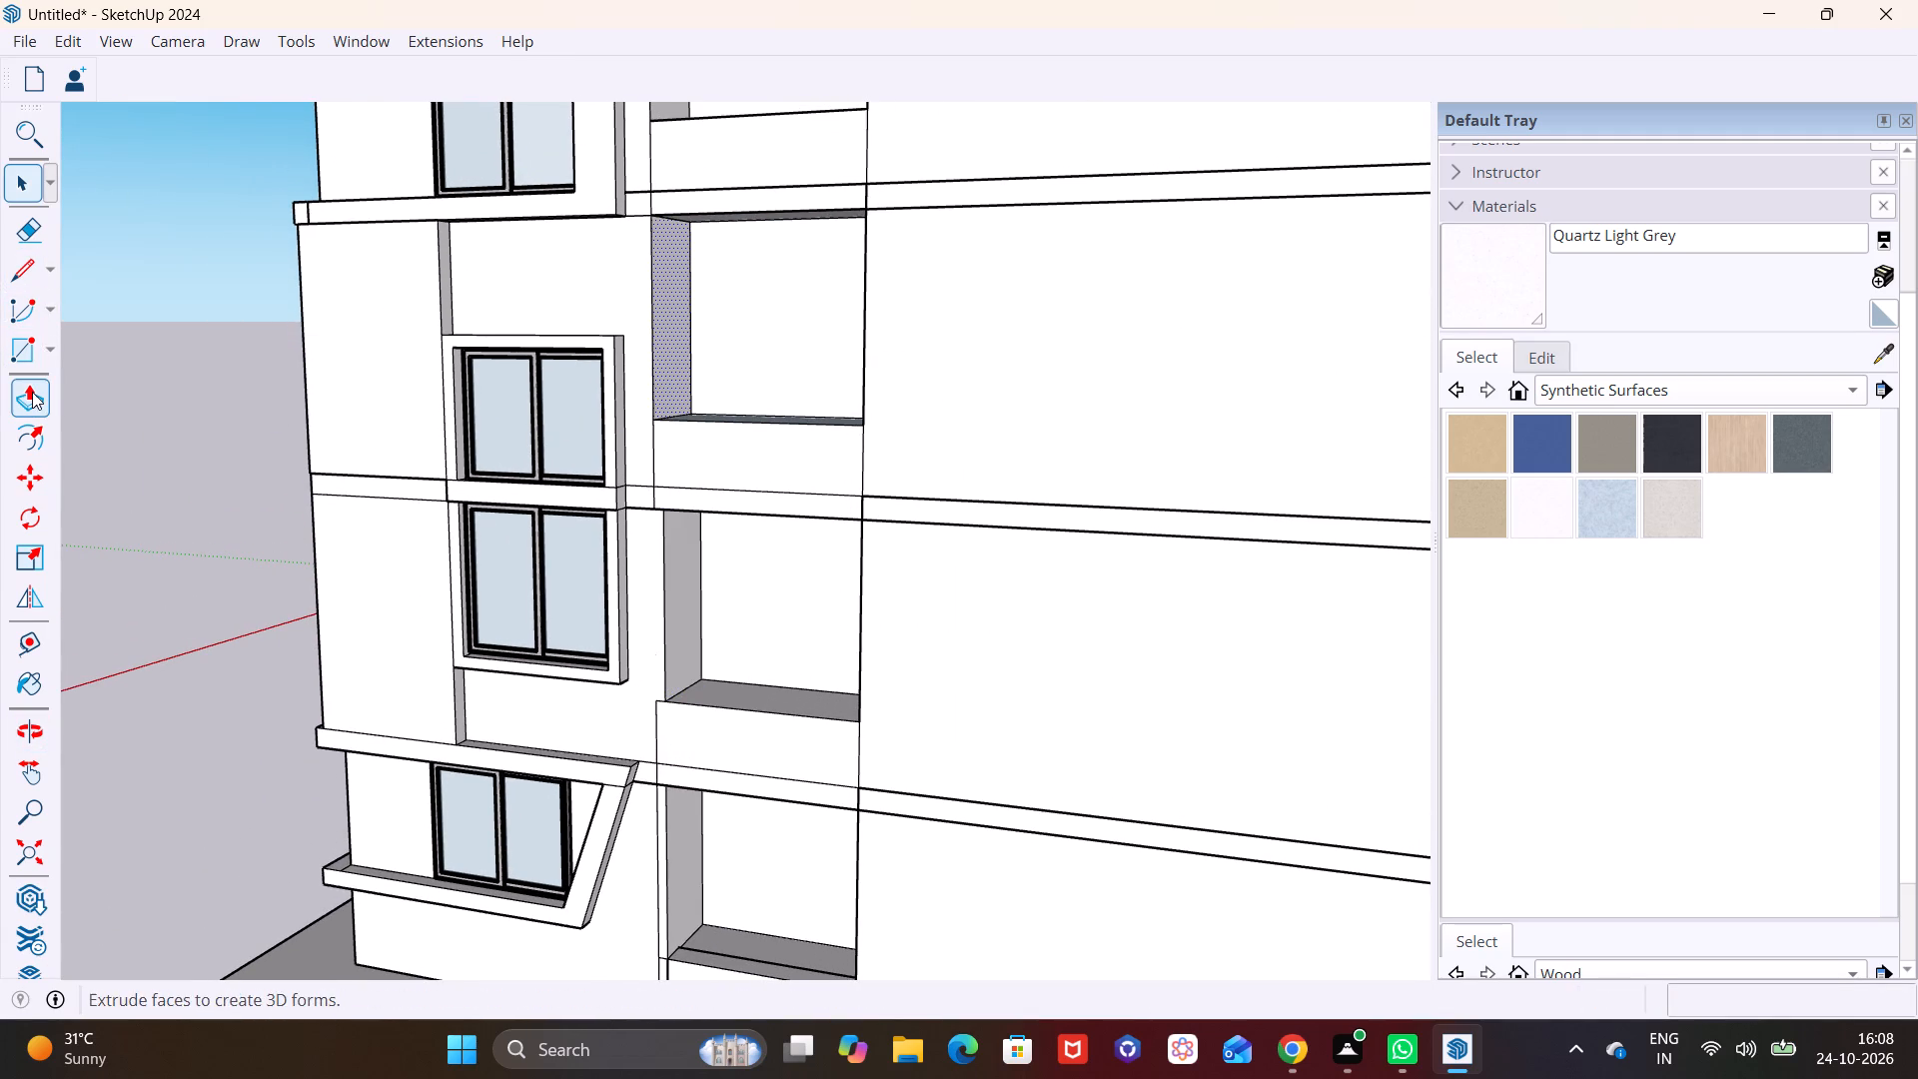
{"action": "left_click", "coordinate": [32, 392]}
{"action": "left_click", "coordinate": [679, 360]}
{"action": "left_click", "coordinate": [671, 549]}
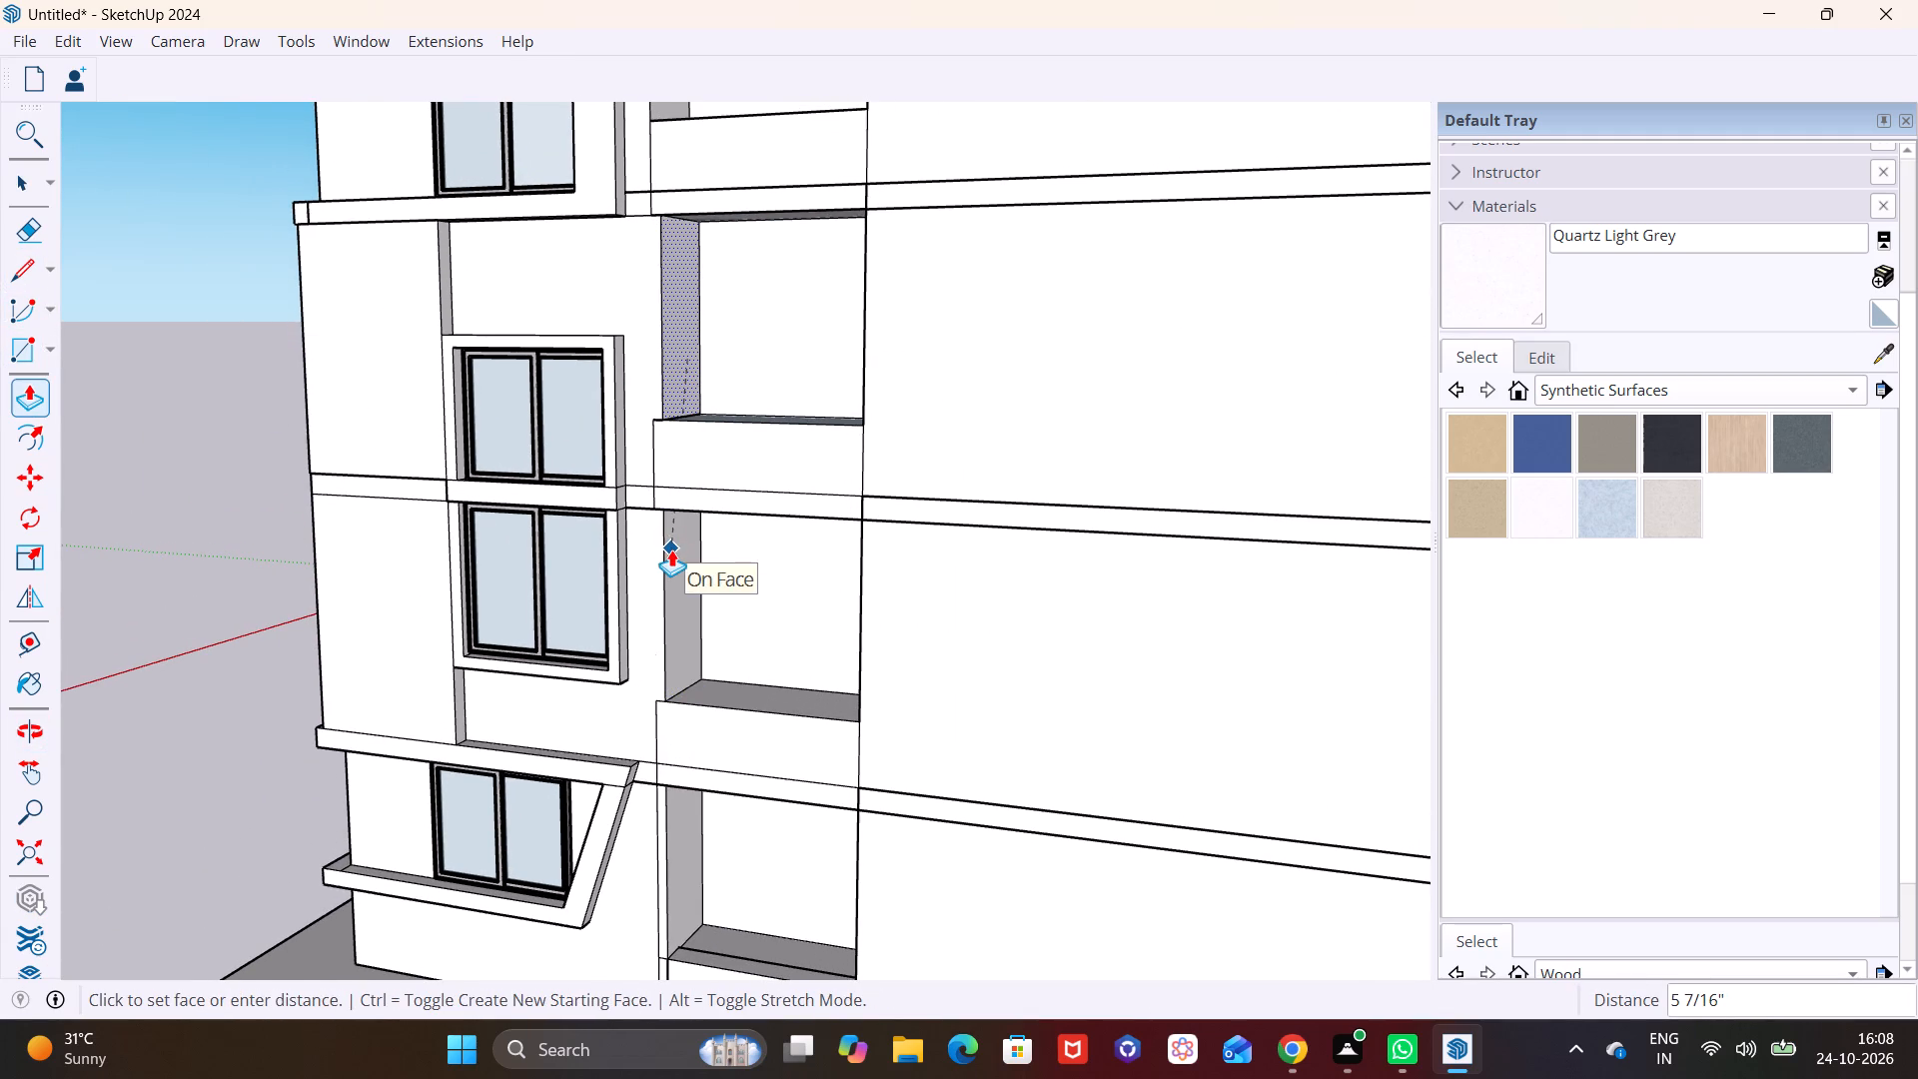
Push the matching side face of the top-storey opening 5 7/16", in line with the openings below.
{"action": "scroll", "coordinate": [725, 441], "scroll_direction": "down", "scroll_amount": 2}
{"action": "middle_click_drag", "start_coordinate": [678, 540], "coordinate": [678, 658], "text": "shift"}
{"action": "key", "text": "space"}
{"action": "left_click", "coordinate": [683, 269]}
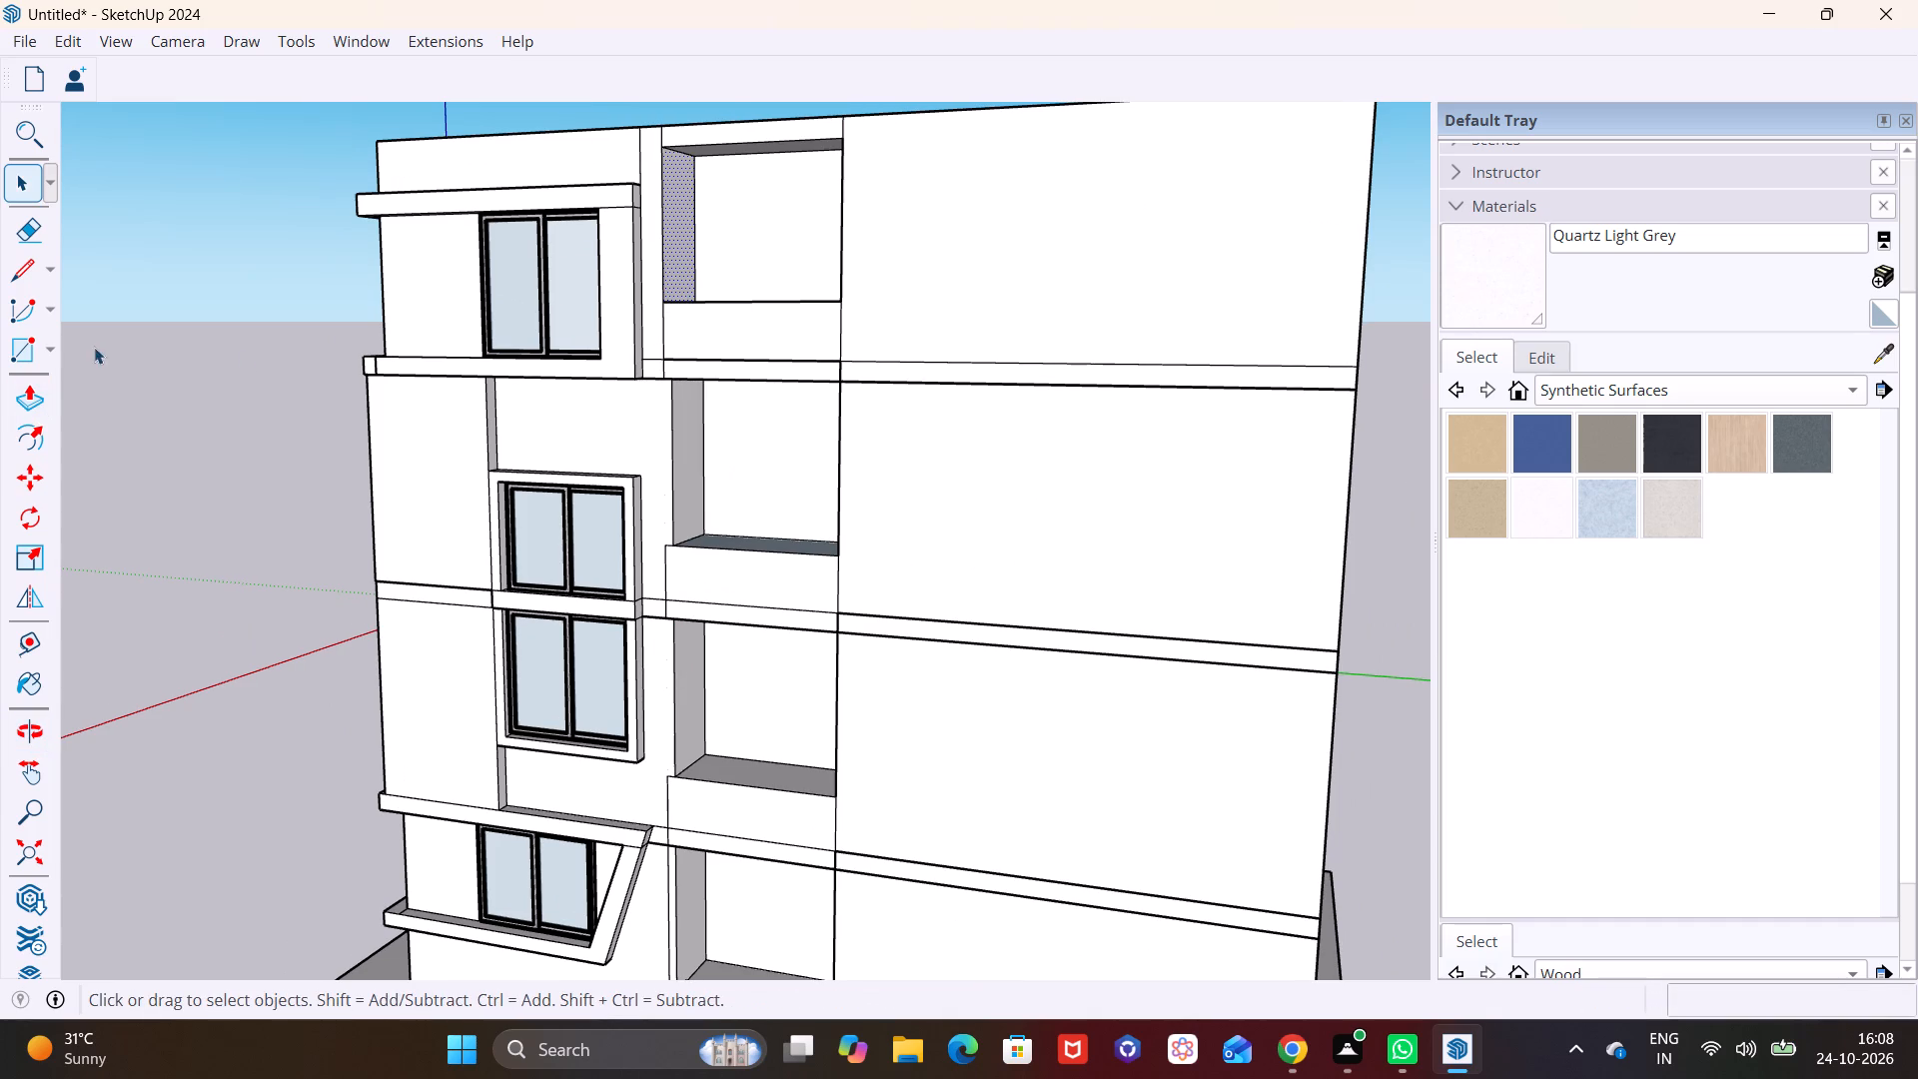
{"action": "left_click", "coordinate": [26, 399]}
{"action": "left_click", "coordinate": [679, 262]}
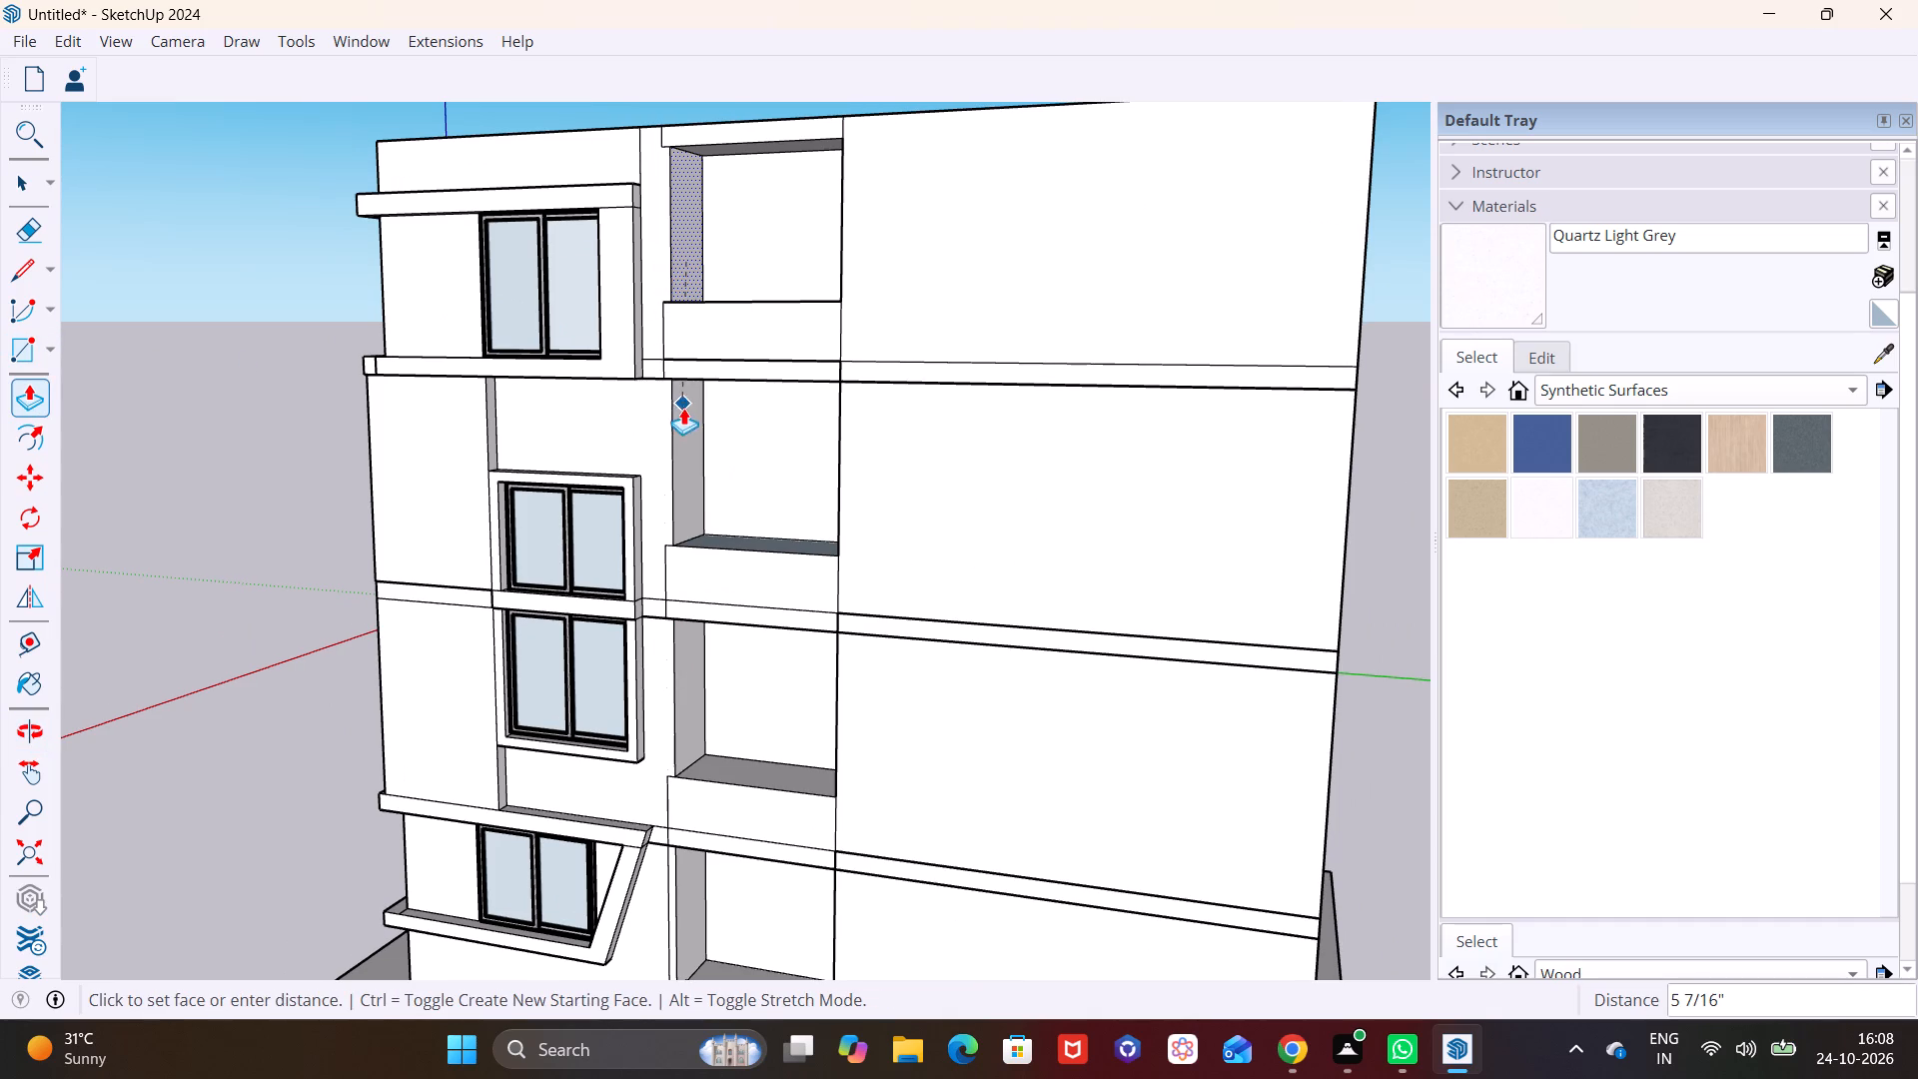
{"action": "left_click", "coordinate": [674, 433]}
Draw a vertical line beside the second opening, from its sill-level corner up to the floor band, to outline a narrow strip.
{"action": "scroll", "coordinate": [731, 405], "scroll_direction": "down", "scroll_amount": 3}
{"action": "left_click", "coordinate": [9, 262]}
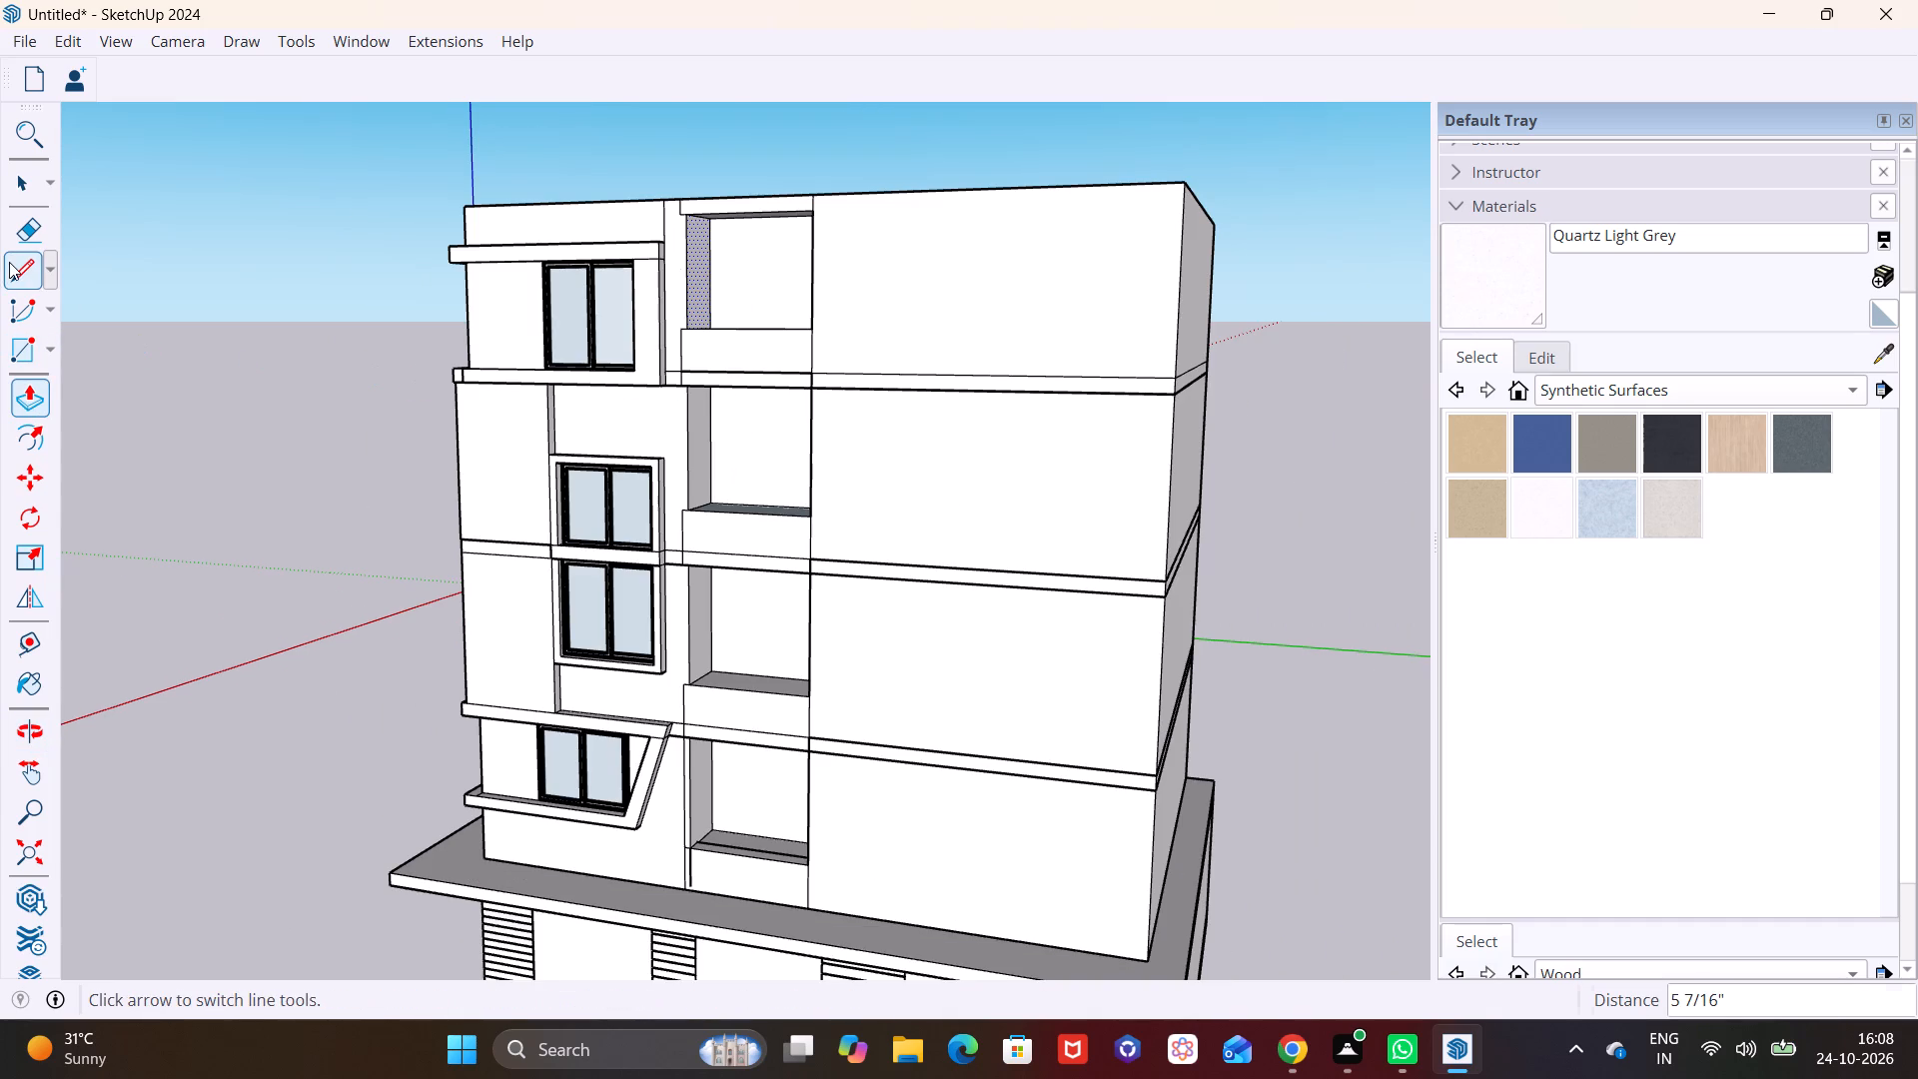
{"action": "scroll", "coordinate": [703, 582], "scroll_direction": "up", "scroll_amount": 12}
{"action": "left_click_drag", "start_coordinate": [668, 759], "coordinate": [667, 760]}
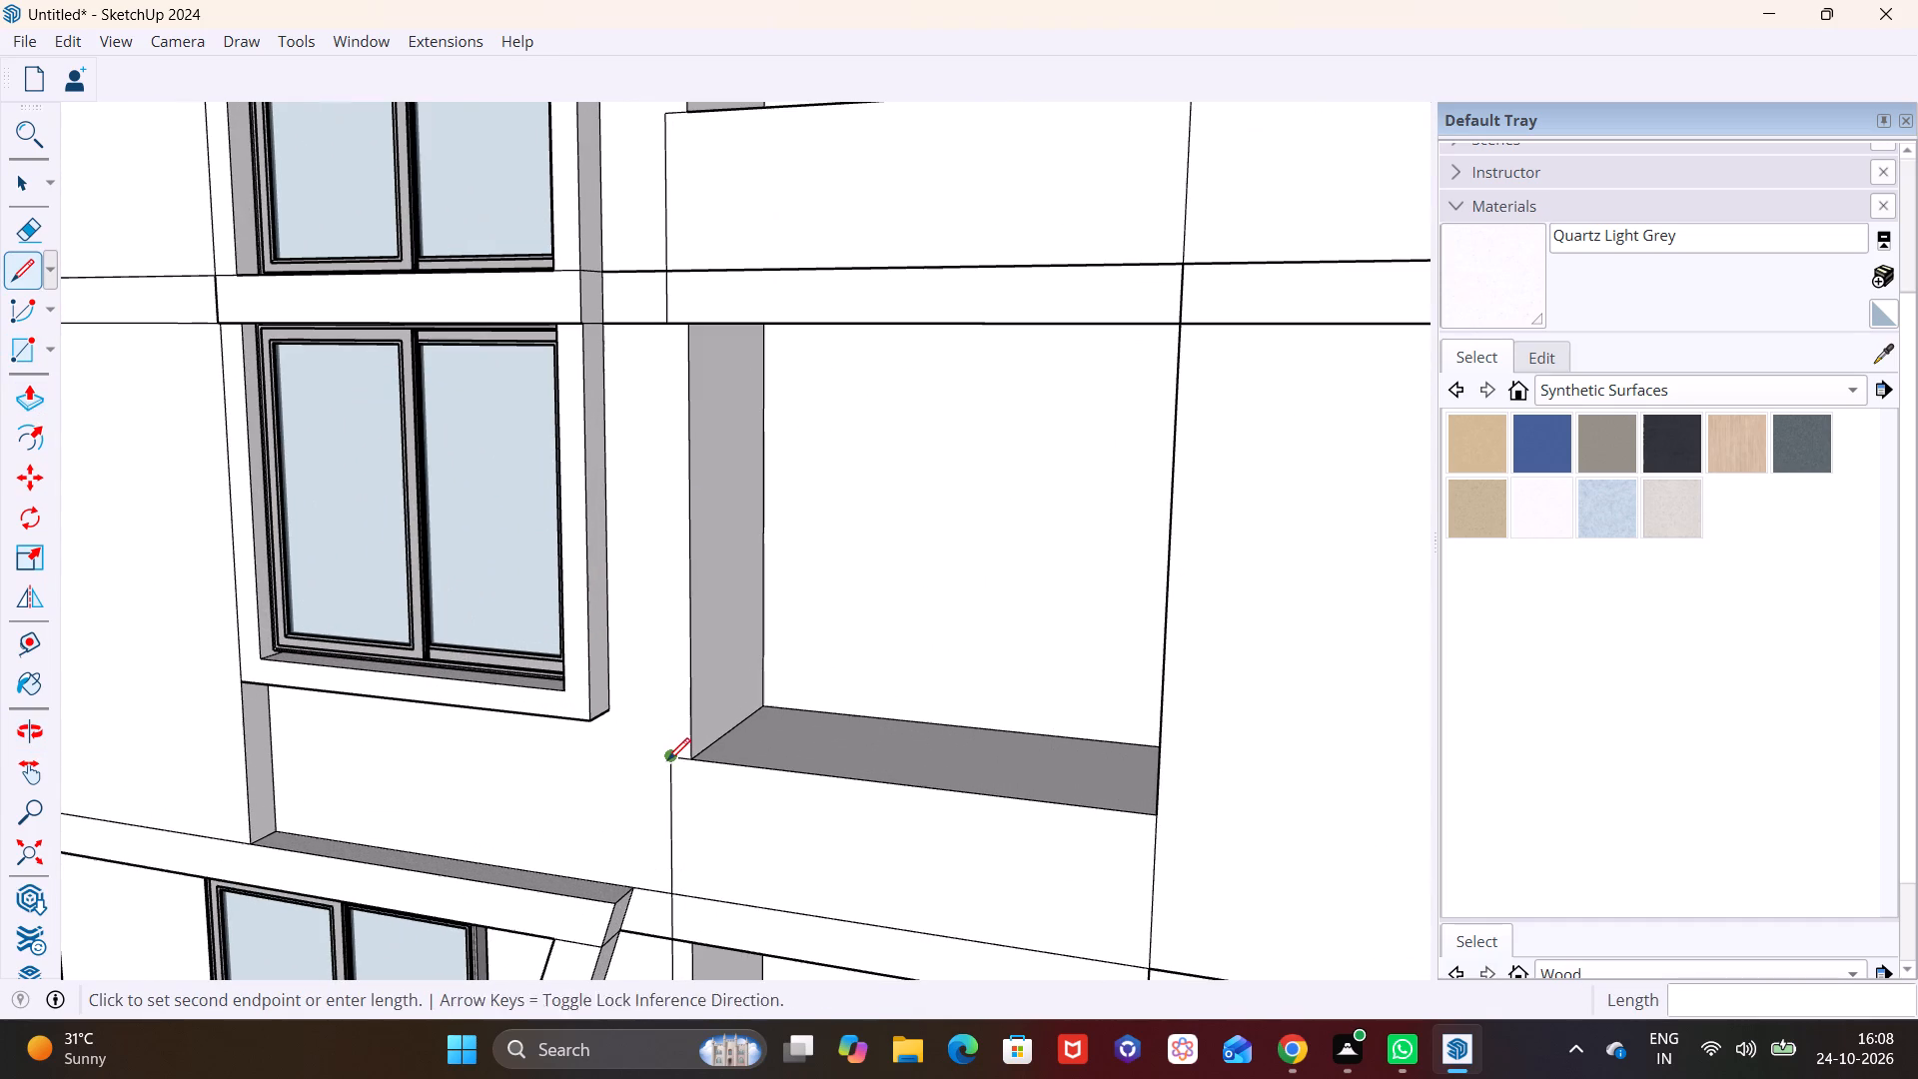
{"action": "left_click_drag", "start_coordinate": [667, 760], "coordinate": [667, 749]}
{"action": "left_click", "coordinate": [660, 324]}
Draw a matching vertical line beside the third opening, from its sill-level corner up to the floor band.
{"action": "scroll", "coordinate": [735, 347], "scroll_direction": "down", "scroll_amount": 2}
{"action": "middle_click_drag", "start_coordinate": [715, 334], "coordinate": [618, 990], "text": "shift"}
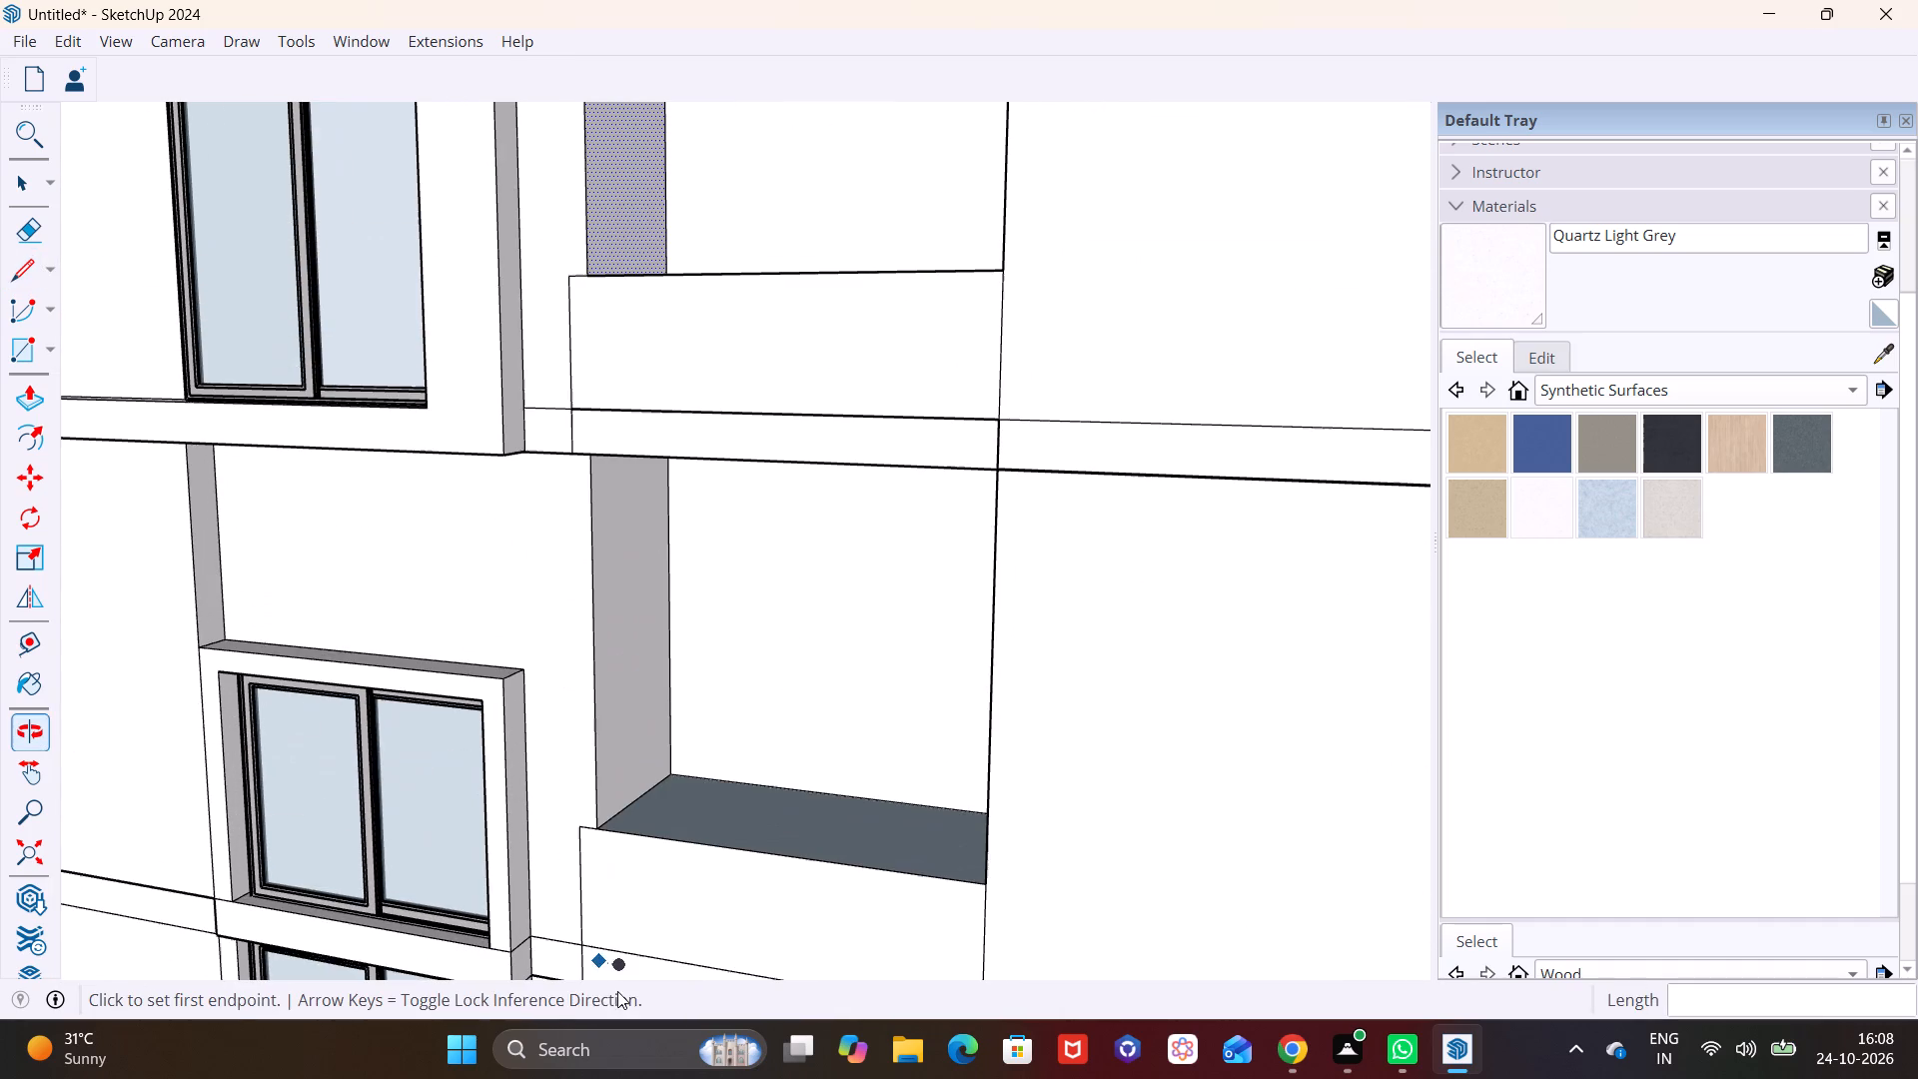
{"action": "left_click", "coordinate": [578, 833]}
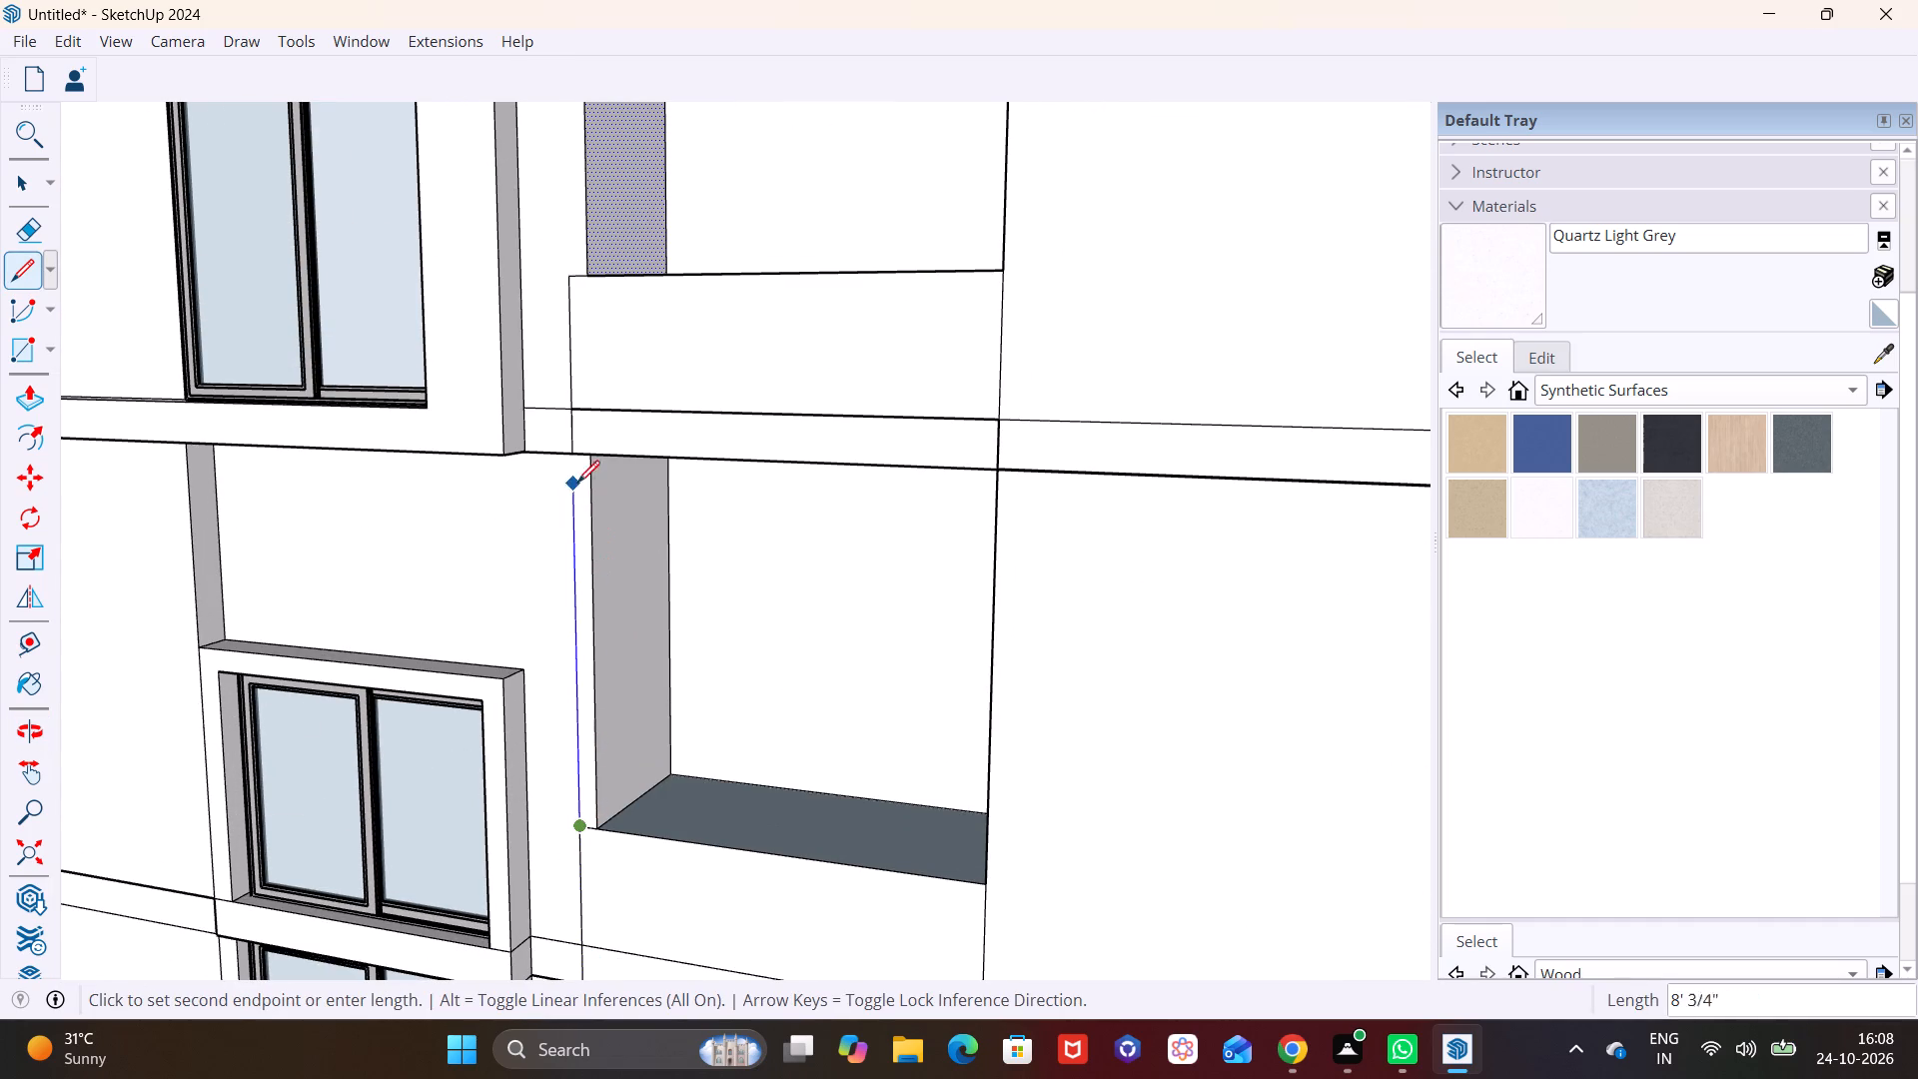
{"action": "left_click", "coordinate": [564, 457]}
Draw a matching vertical line beside the top-storey opening, from its sill-level corner up to the head of the opening.
{"action": "scroll", "coordinate": [618, 455], "scroll_direction": "down", "scroll_amount": 3}
{"action": "middle_click_drag", "start_coordinate": [629, 643], "coordinate": [584, 1009], "text": "shift"}
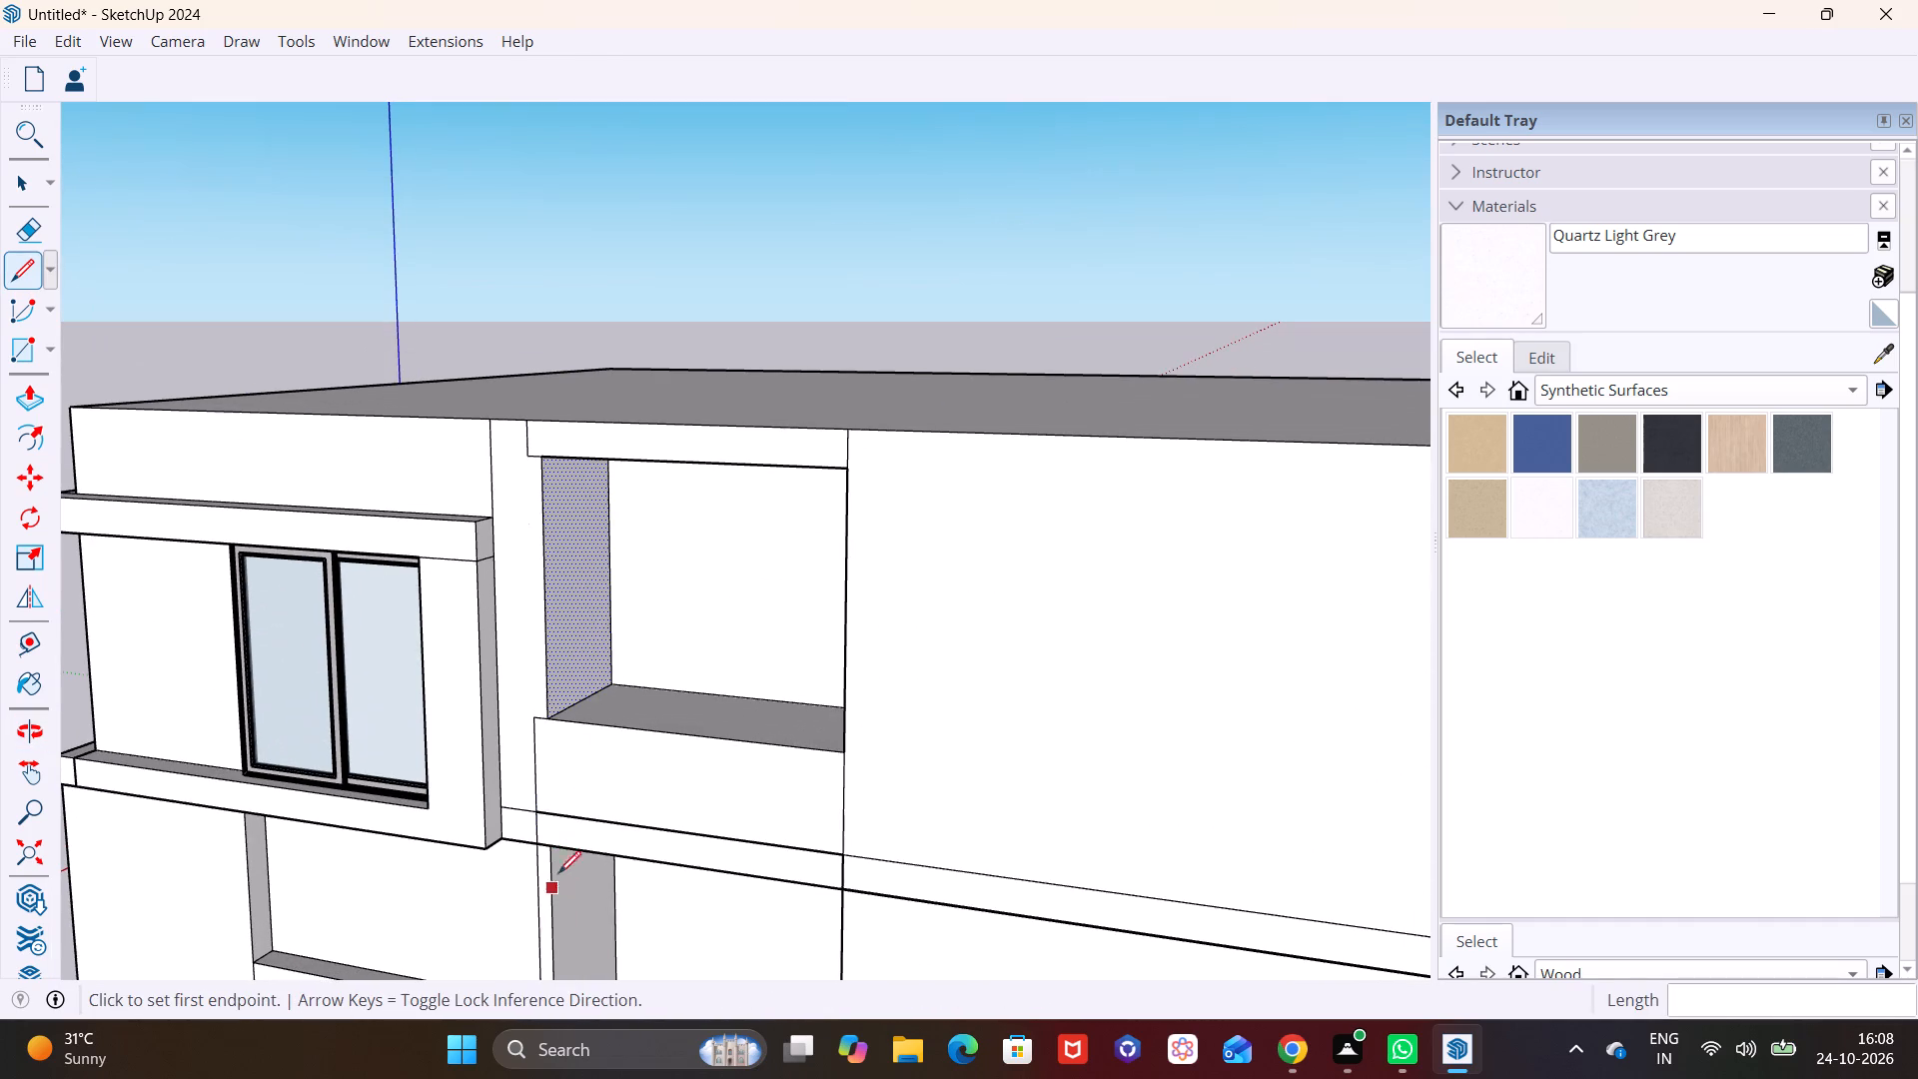
{"action": "left_click", "coordinate": [532, 721]}
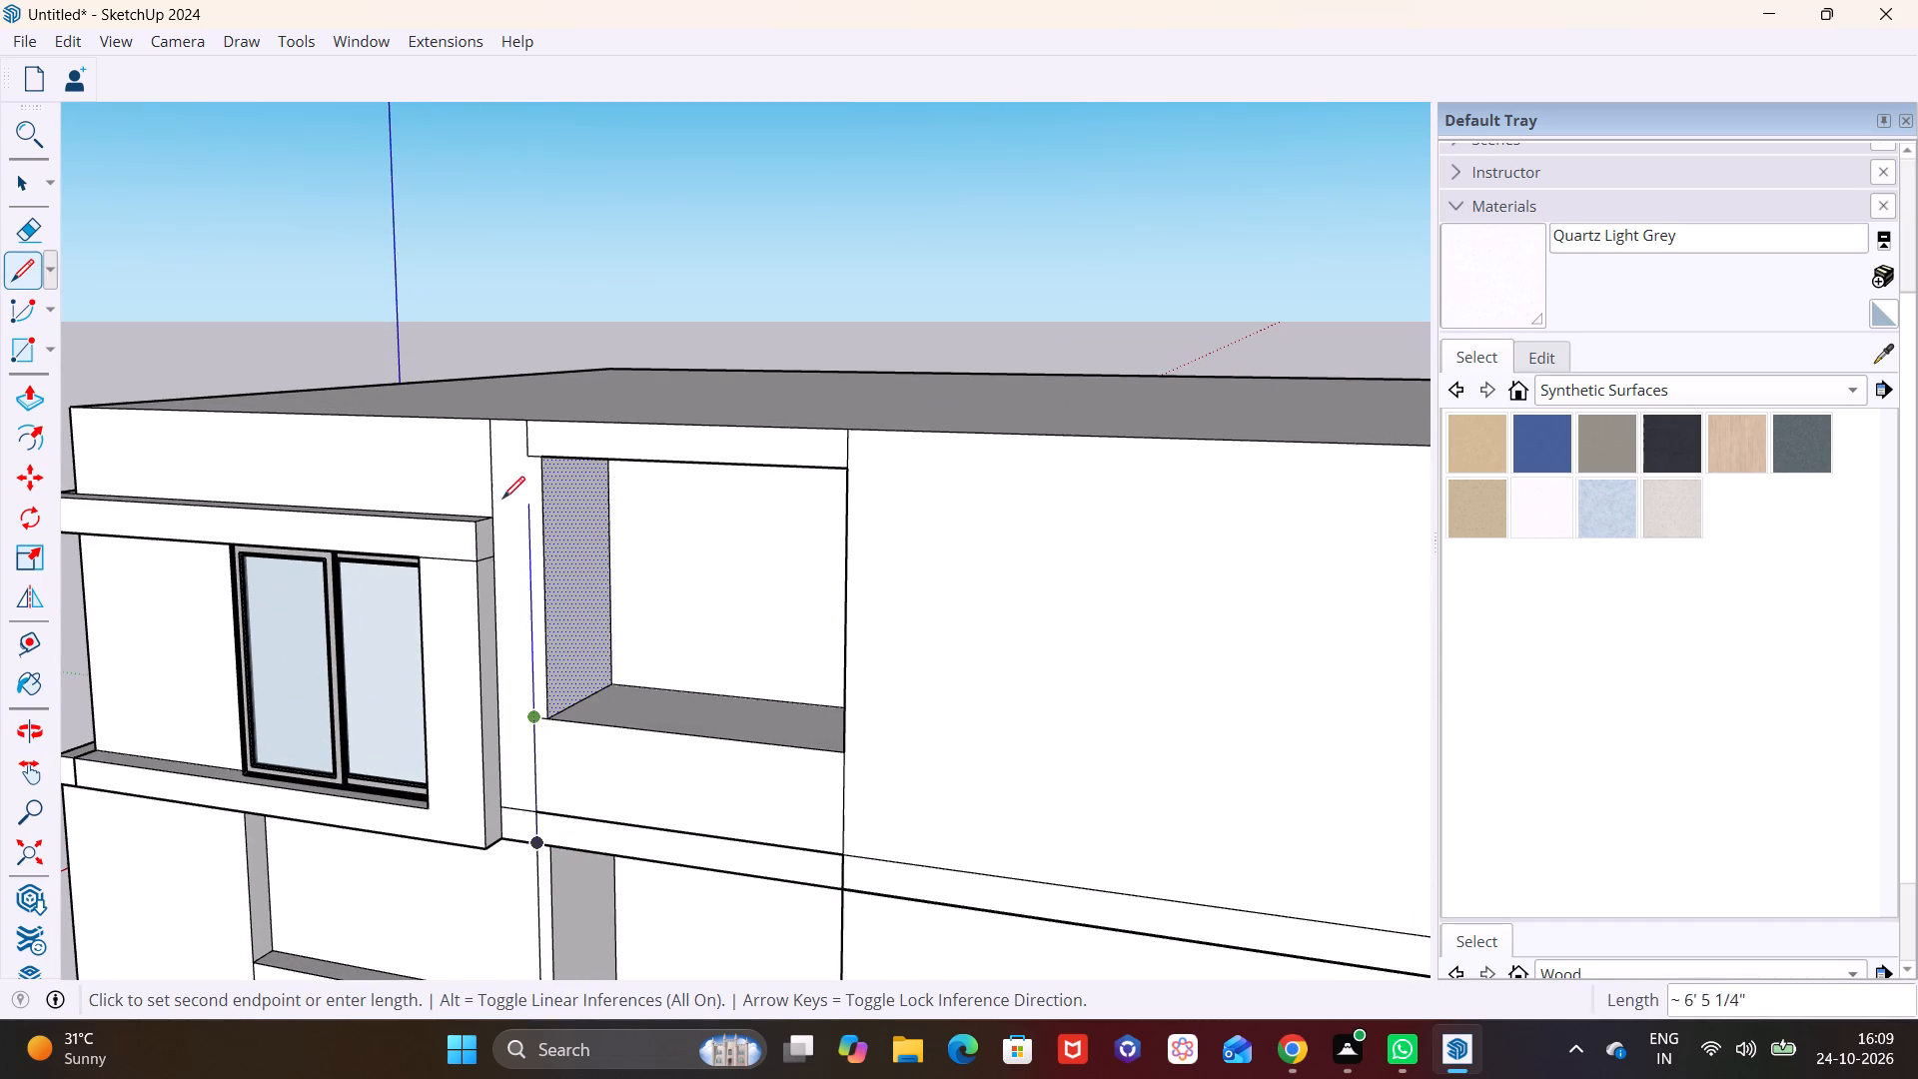
{"action": "left_click", "coordinate": [532, 460]}
{"action": "key", "text": "space"}
Pull the narrow strip beside the second opening outward from the facade by about 1' 4 3/8" to form a vertical fin.
{"action": "scroll", "coordinate": [691, 704], "scroll_direction": "down", "scroll_amount": 3}
{"action": "middle_click_drag", "start_coordinate": [692, 714], "coordinate": [652, 516], "text": "shift"}
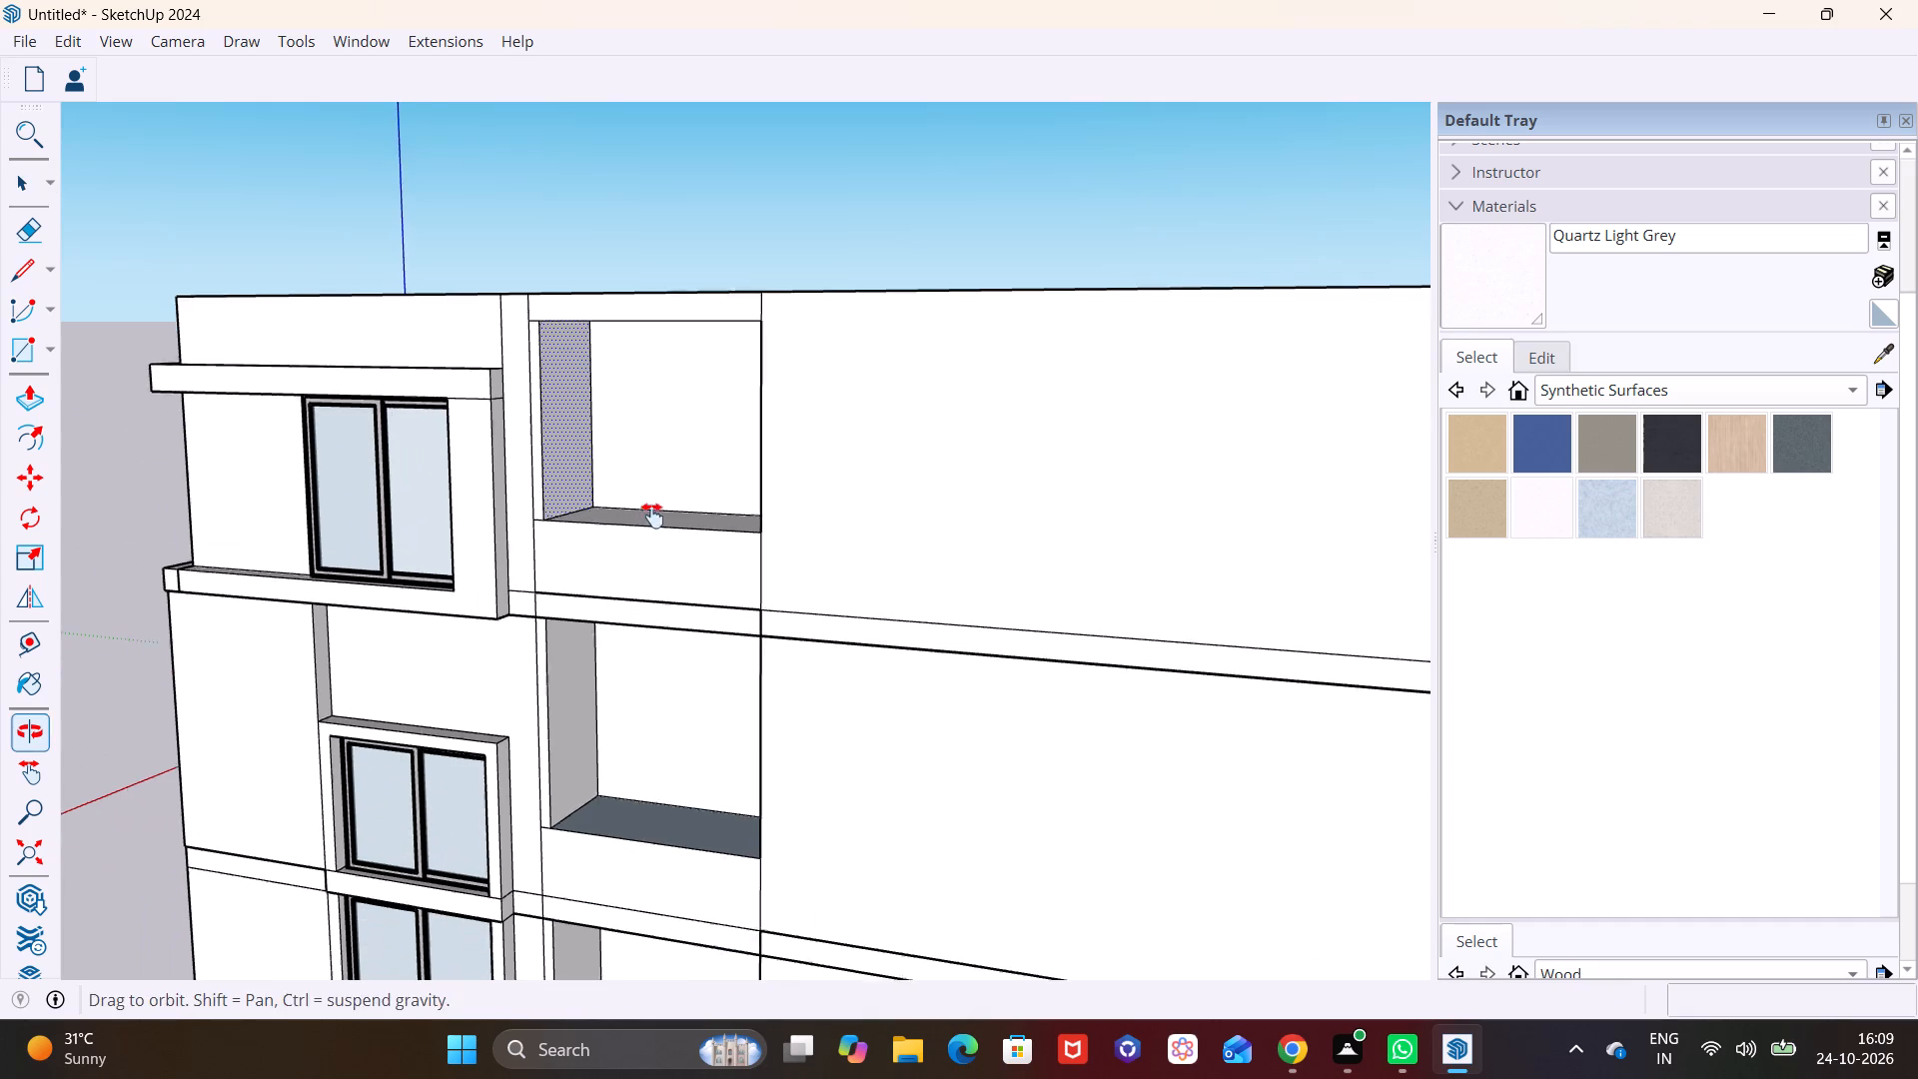
{"action": "middle_click_drag", "start_coordinate": [652, 516], "coordinate": [650, 510], "text": "shift"}
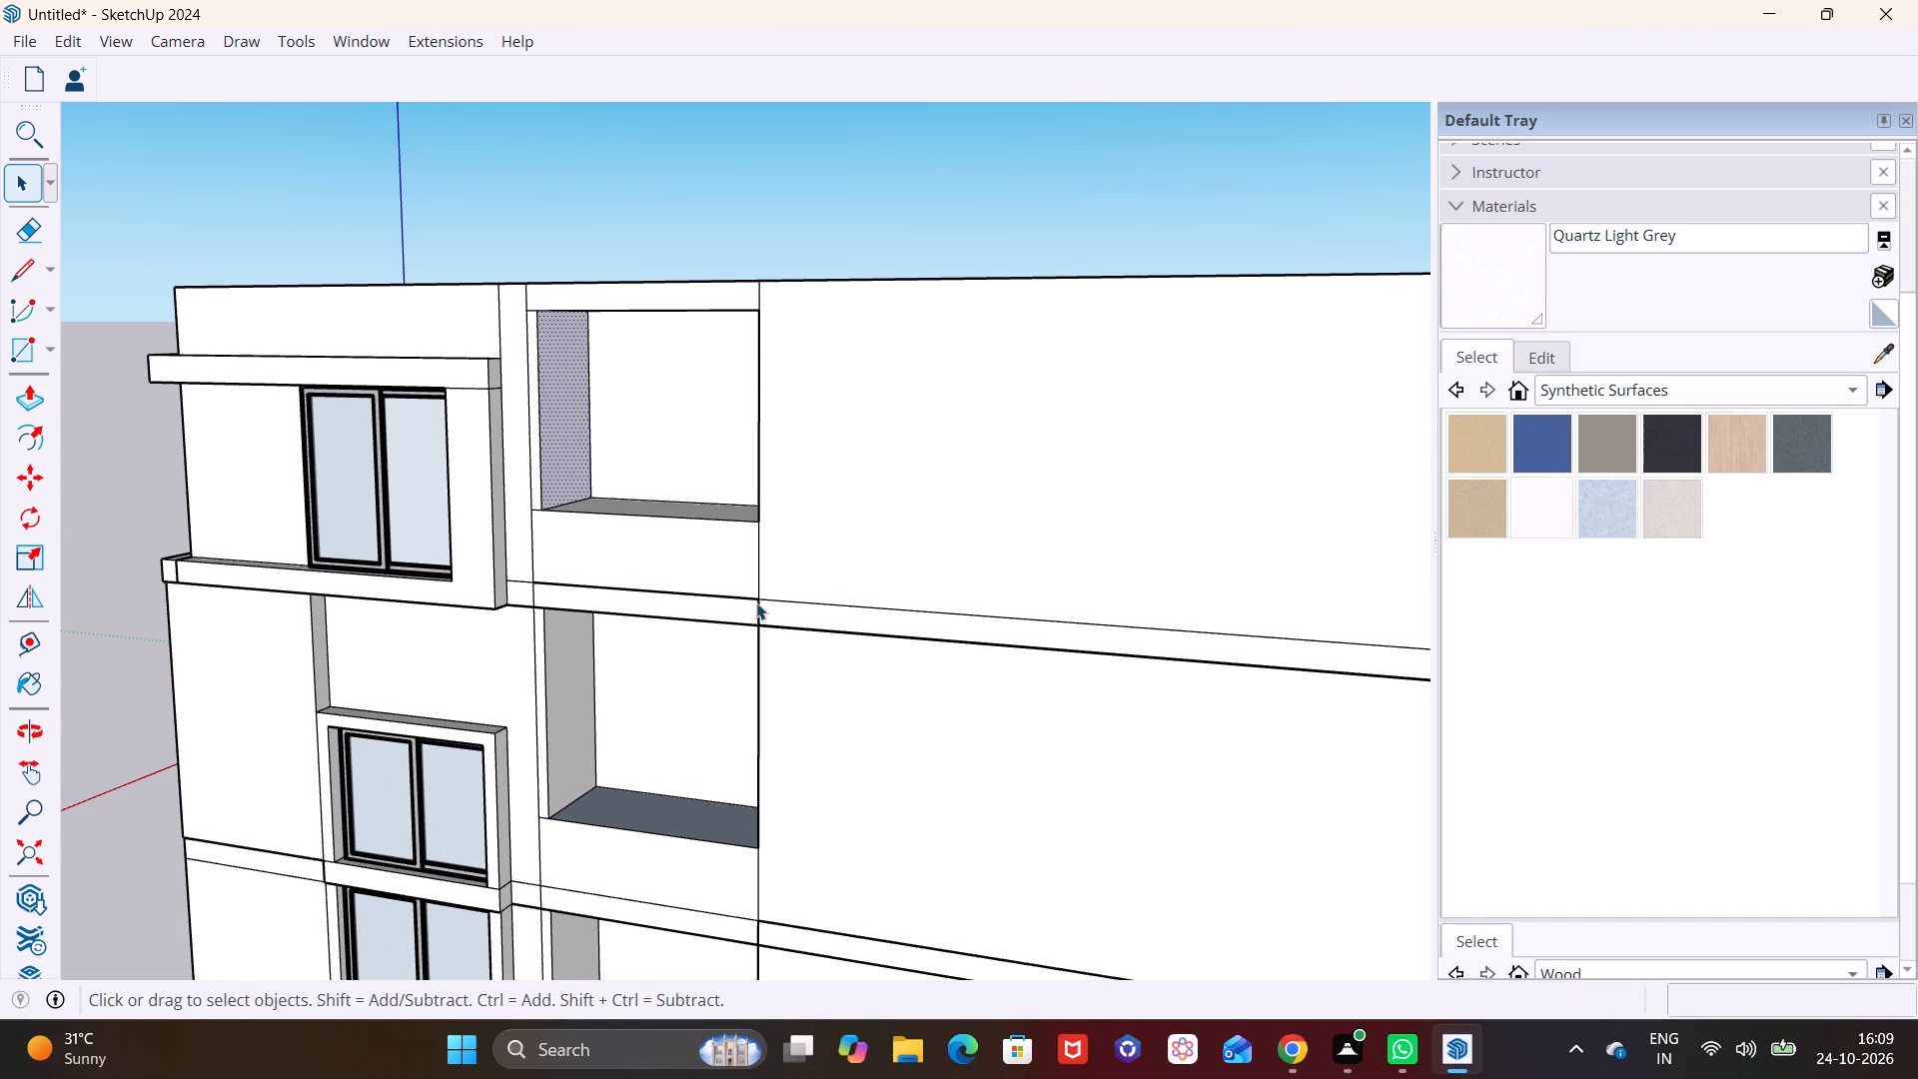
{"action": "middle_click_drag", "start_coordinate": [655, 586], "coordinate": [1129, 636]}
{"action": "scroll", "coordinate": [868, 603], "scroll_direction": "down", "scroll_amount": 2}
{"action": "middle_click_drag", "start_coordinate": [862, 603], "coordinate": [708, 432]}
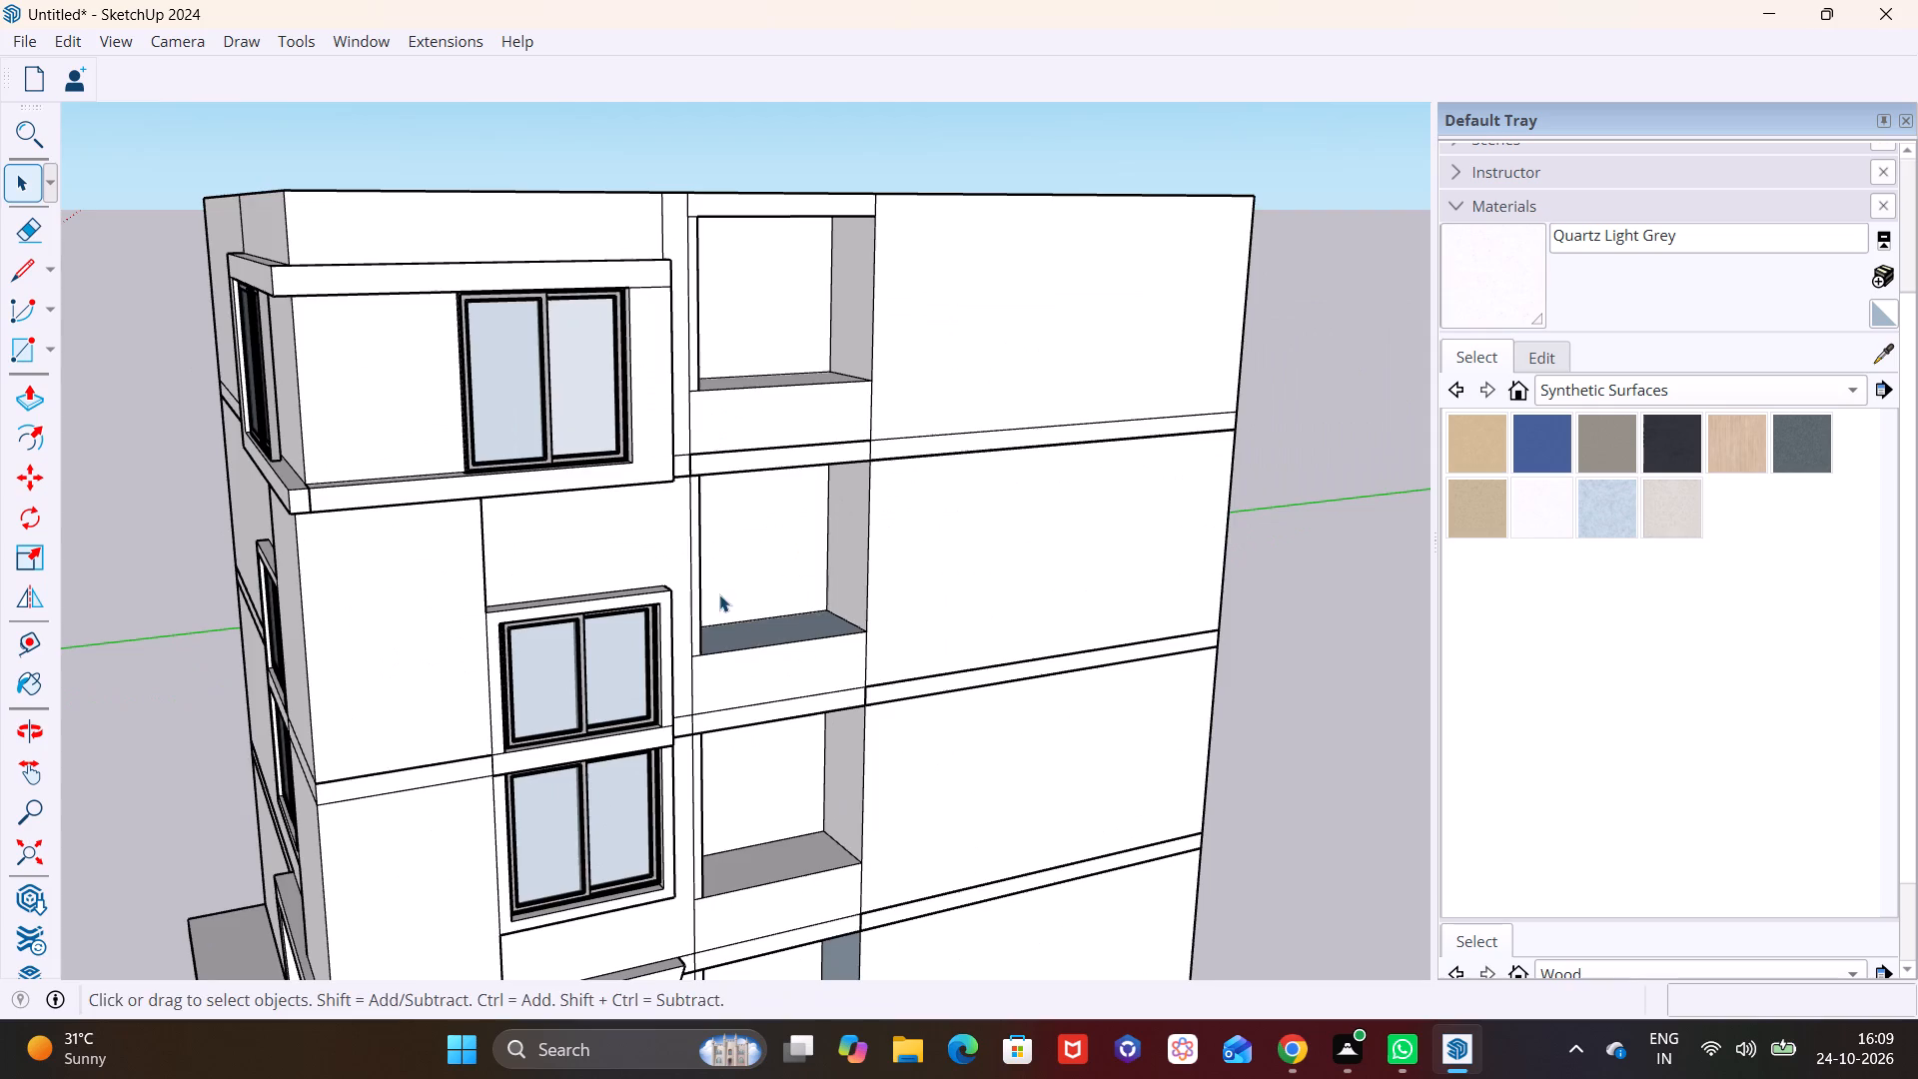
{"action": "middle_click_drag", "start_coordinate": [719, 594], "coordinate": [688, 478]}
{"action": "scroll", "coordinate": [706, 624], "scroll_direction": "up", "scroll_amount": 2}
{"action": "middle_click_drag", "start_coordinate": [706, 653], "coordinate": [689, 598]}
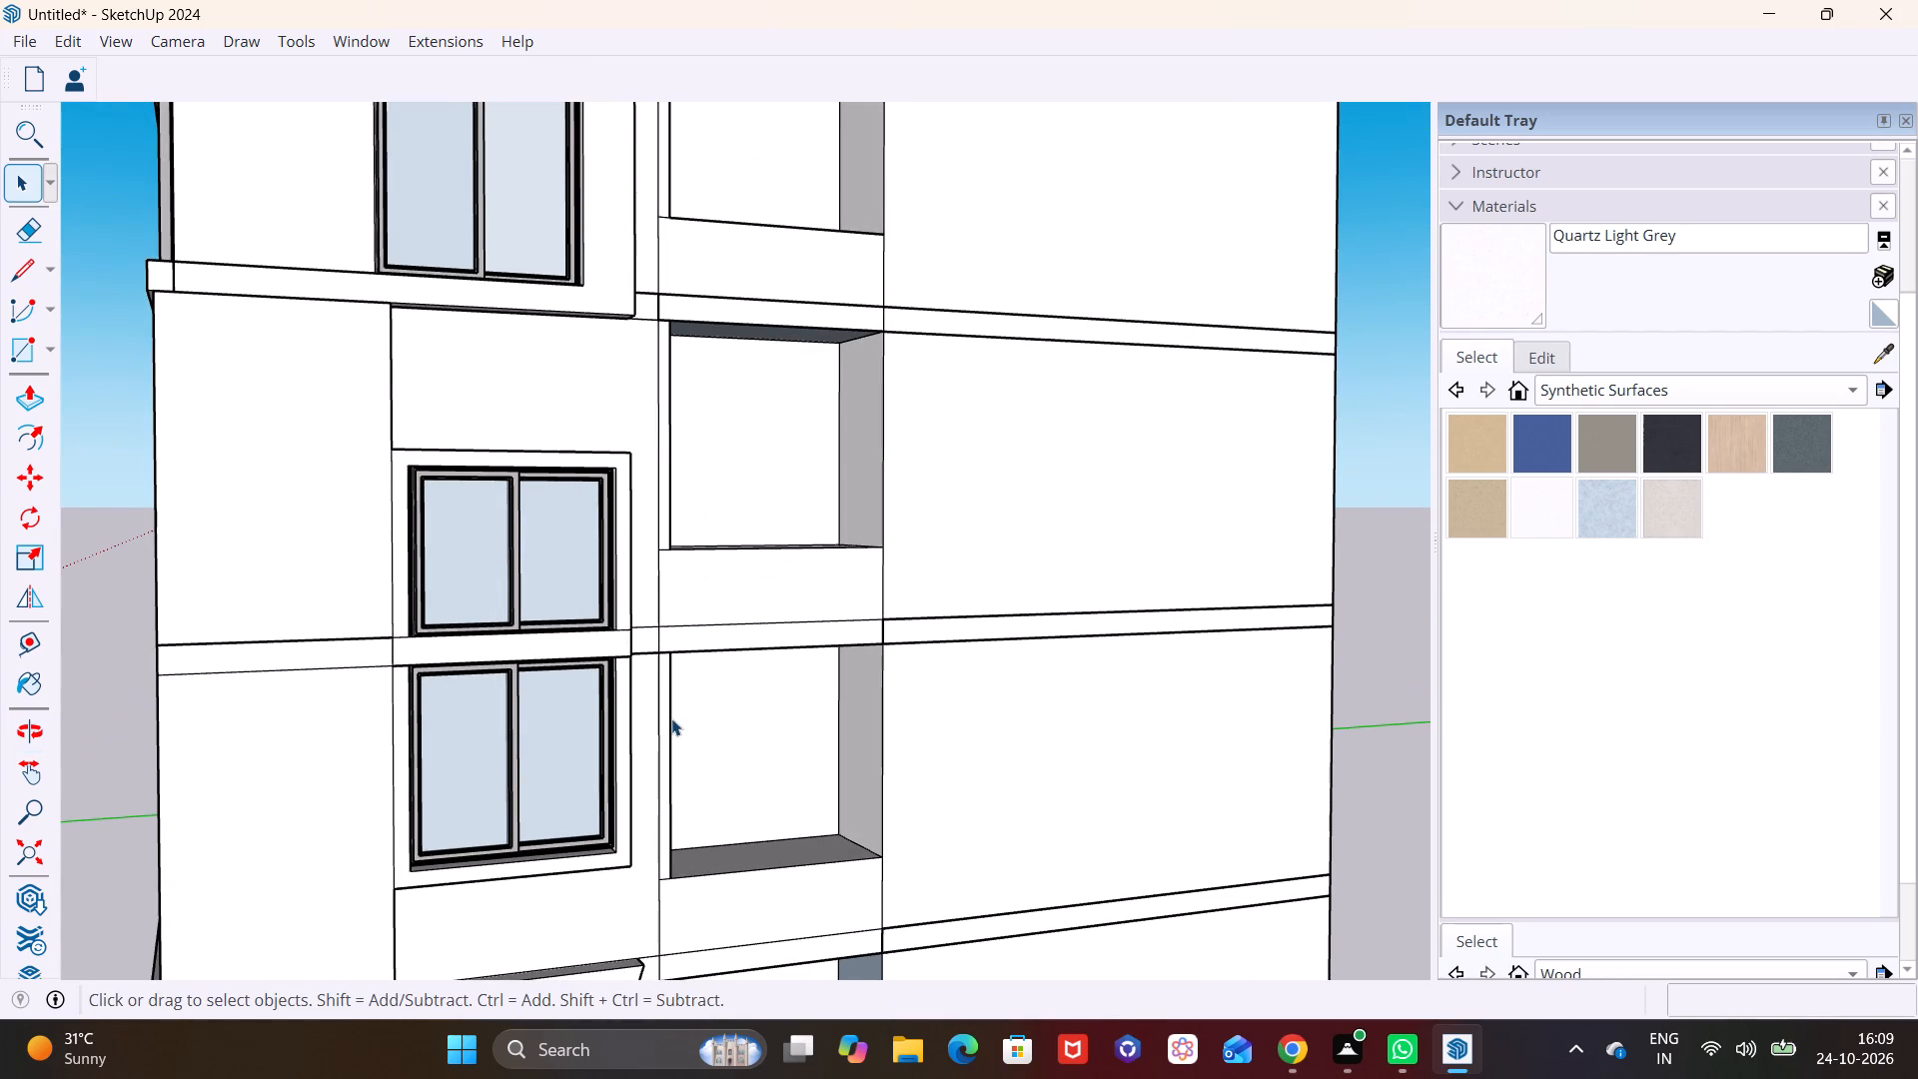
{"action": "left_click", "coordinate": [663, 717]}
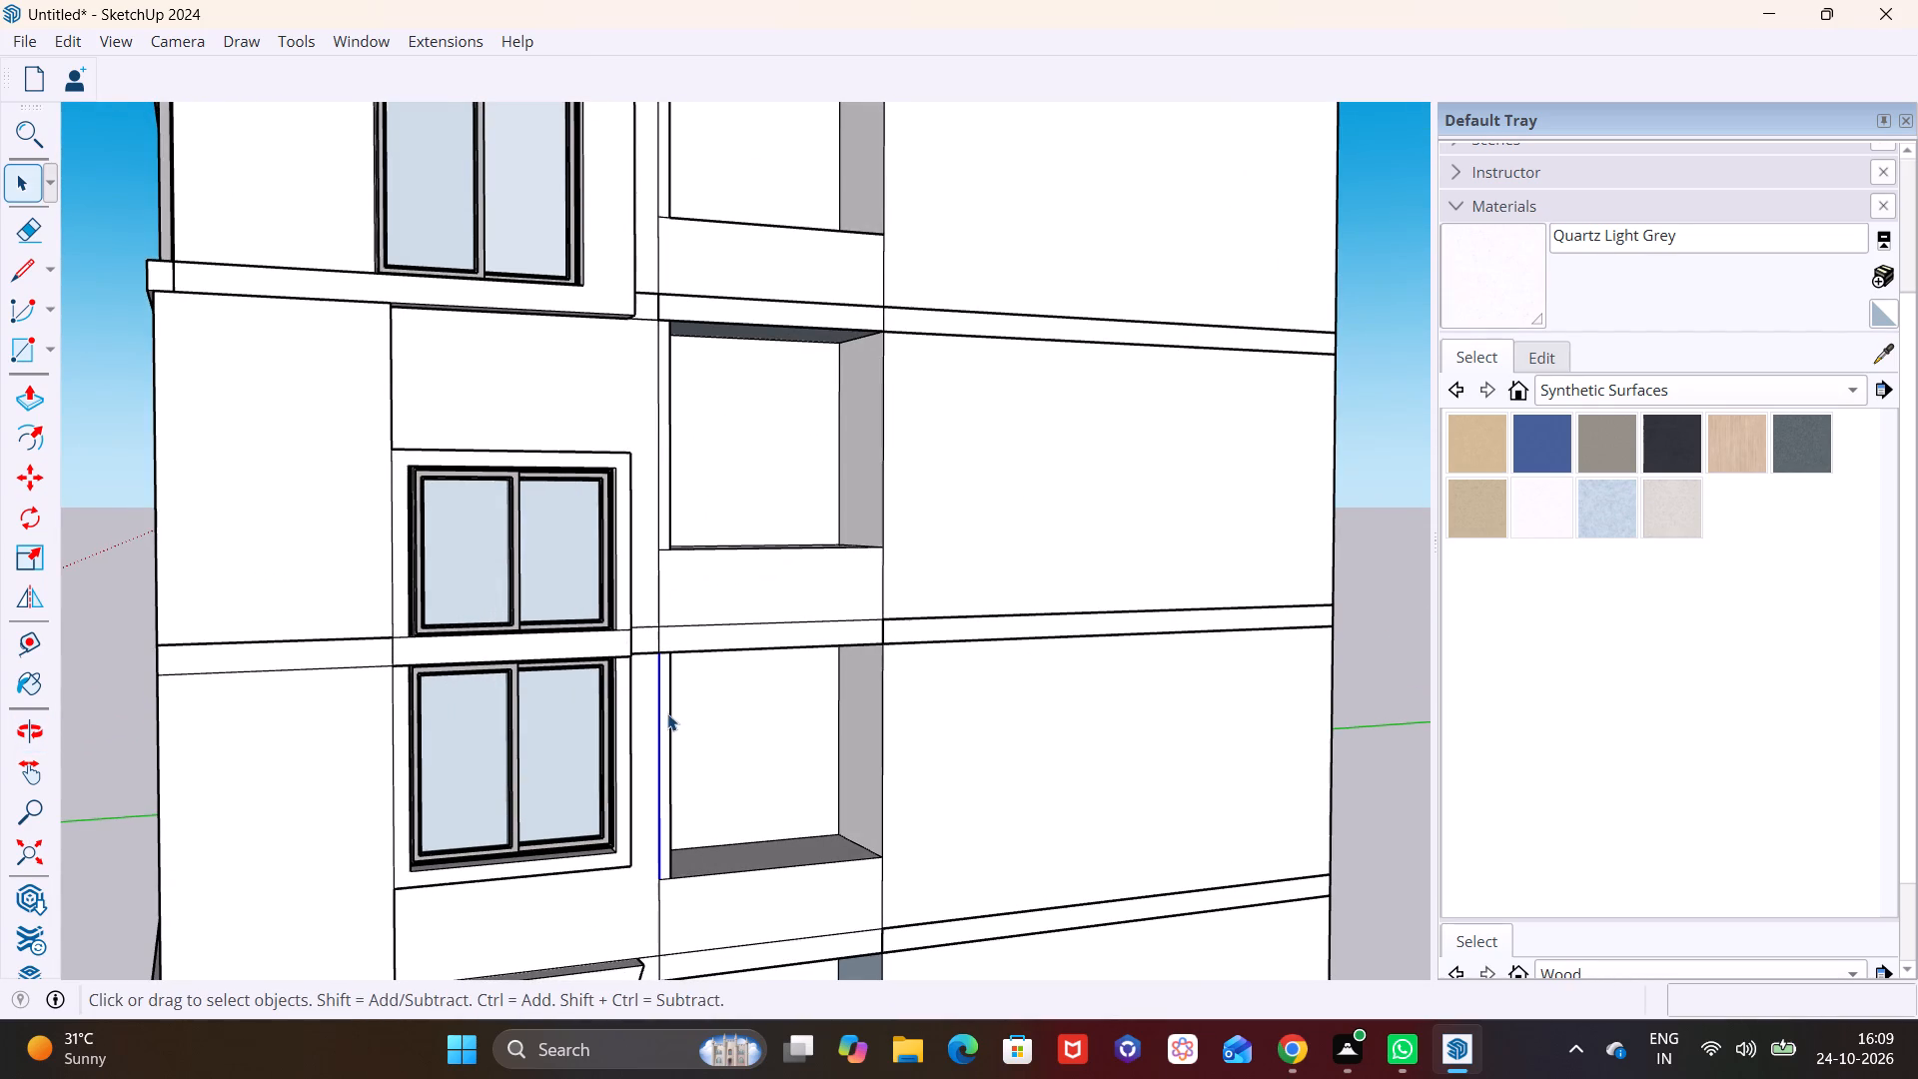
{"action": "left_click", "coordinate": [665, 717]}
{"action": "scroll", "coordinate": [667, 718], "scroll_direction": "up", "scroll_amount": 4}
{"action": "left_click", "coordinate": [42, 403]}
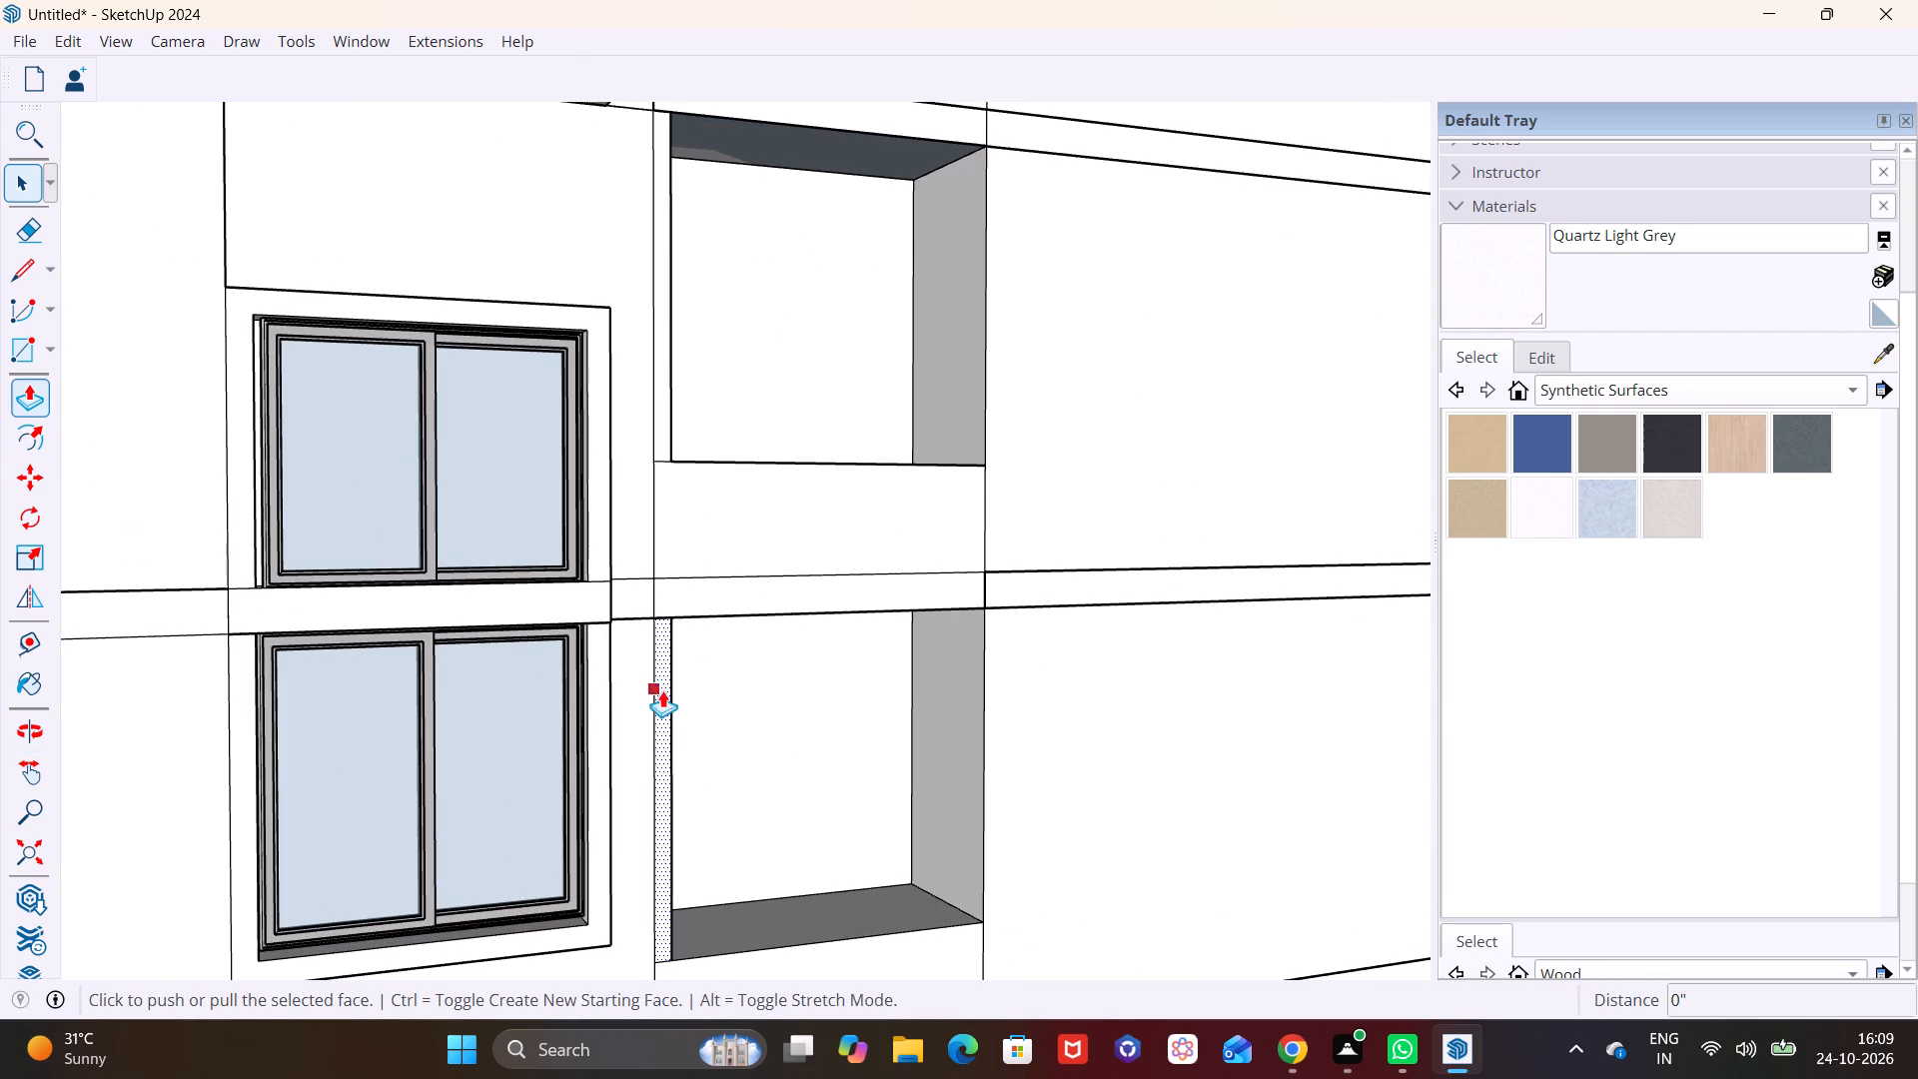
{"action": "scroll", "coordinate": [667, 709], "scroll_direction": "down", "scroll_amount": 8}
{"action": "middle_click_drag", "start_coordinate": [705, 664], "coordinate": [666, 469], "text": "shift"}
{"action": "middle_click_drag", "start_coordinate": [697, 631], "coordinate": [865, 771]}
{"action": "scroll", "coordinate": [683, 671], "scroll_direction": "up", "scroll_amount": 6}
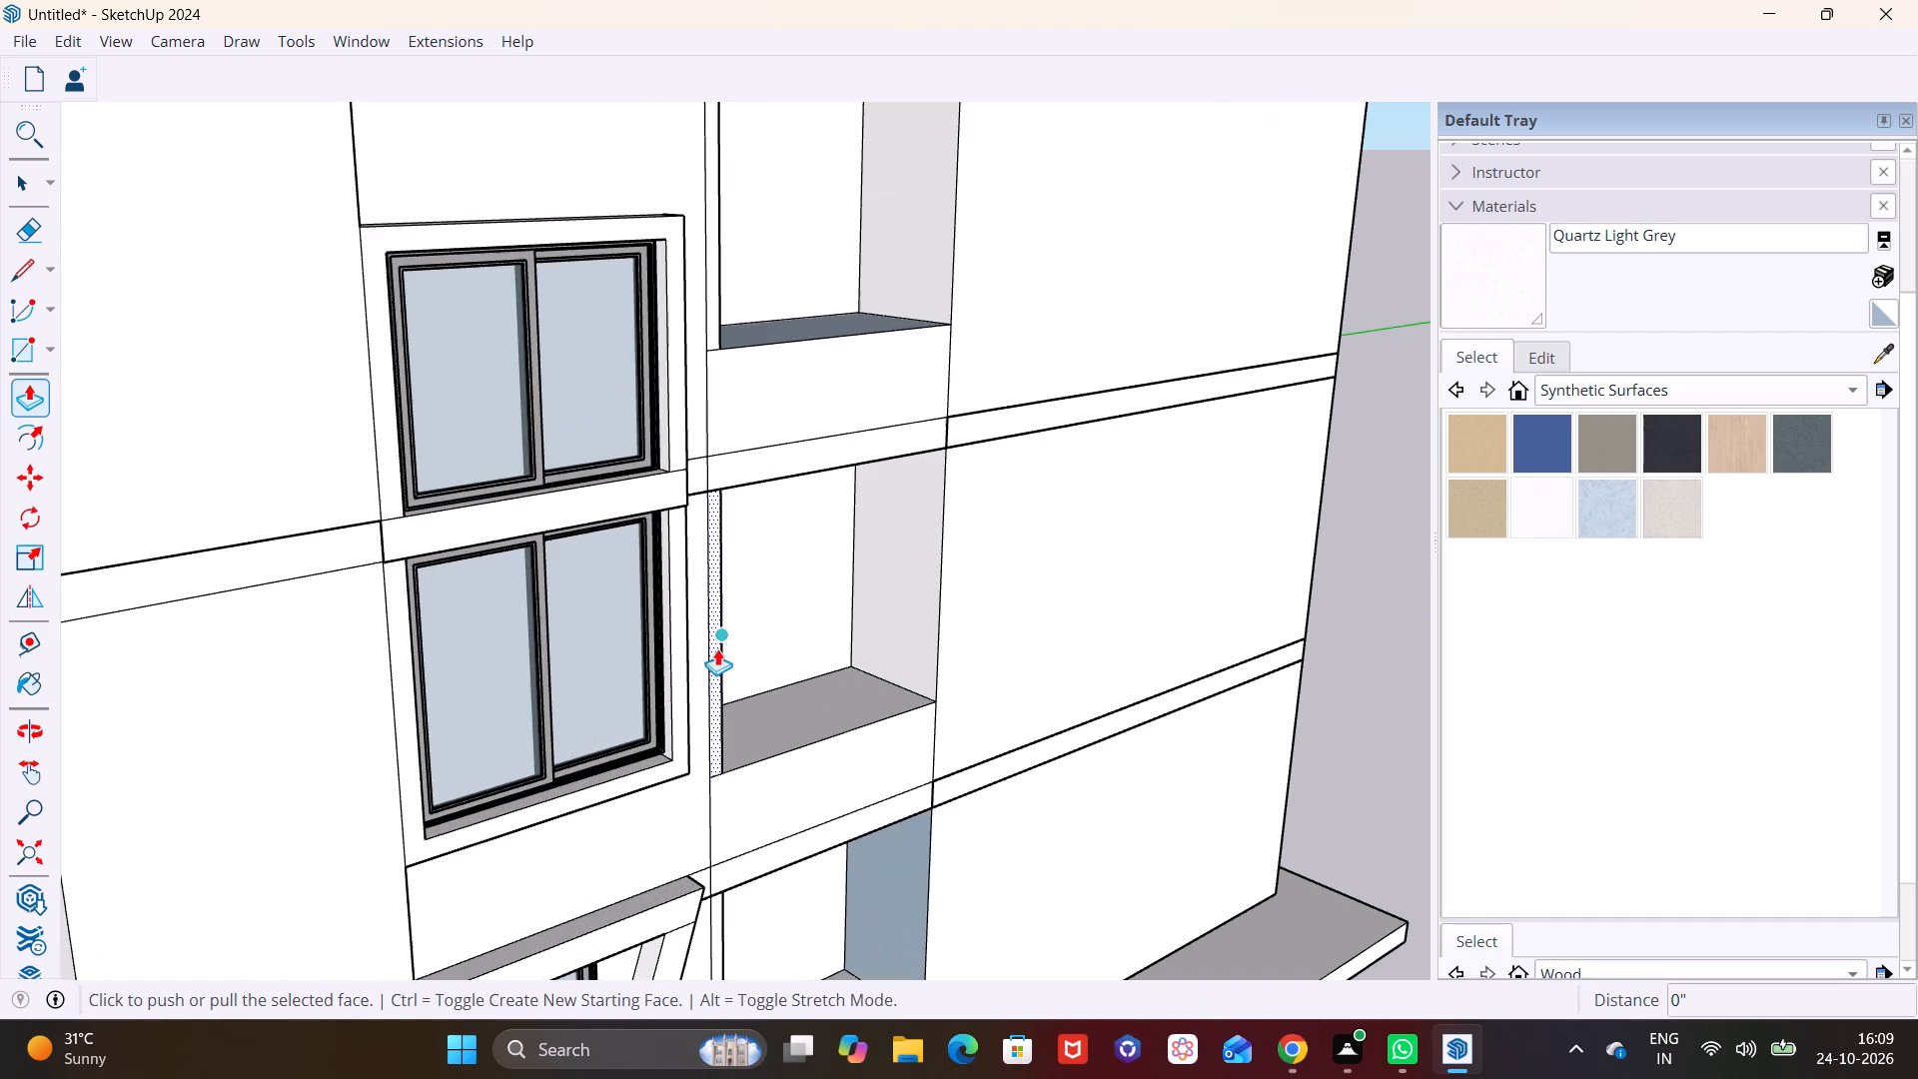
{"action": "left_click", "coordinate": [715, 649]}
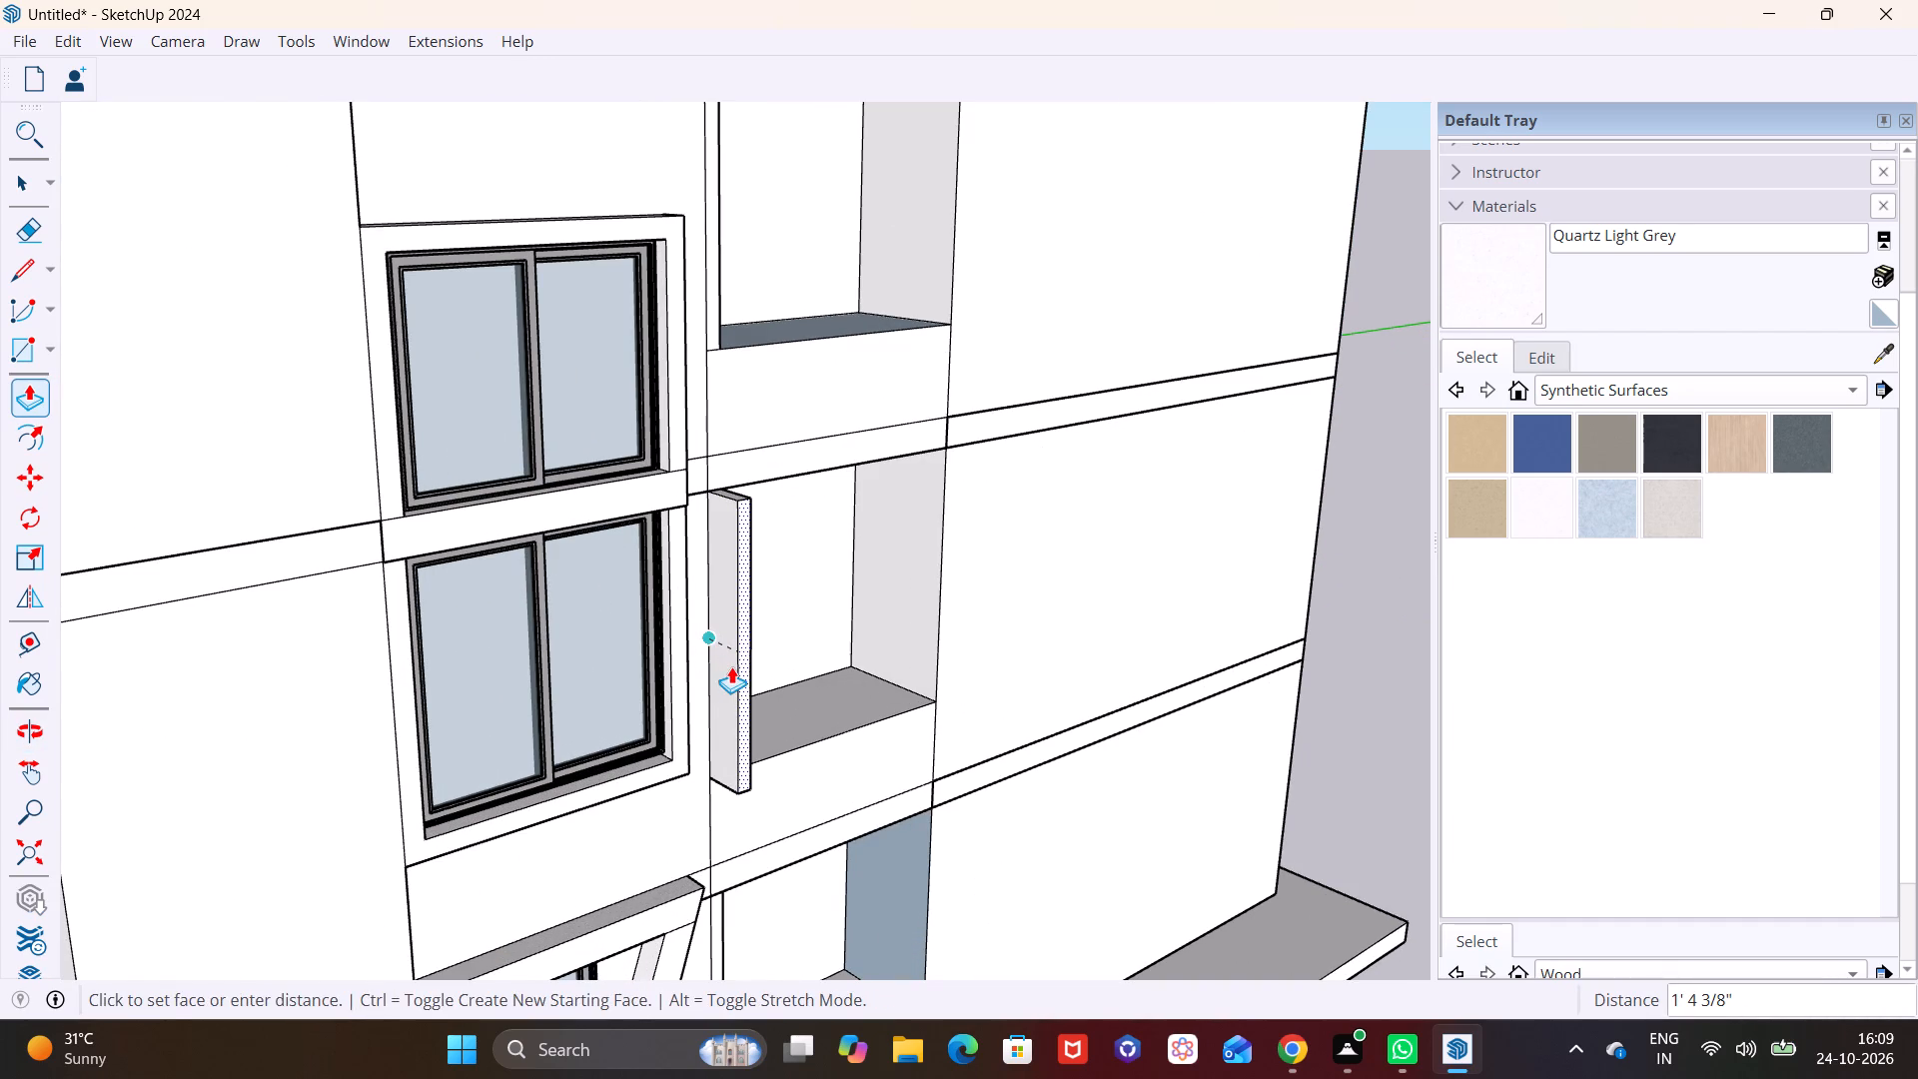
{"action": "left_click", "coordinate": [731, 666]}
{"action": "key", "text": "space"}
Pull the narrow strip beside the third opening outward 1' 4 3/8", flush with the fin below.
{"action": "left_click", "coordinate": [709, 276]}
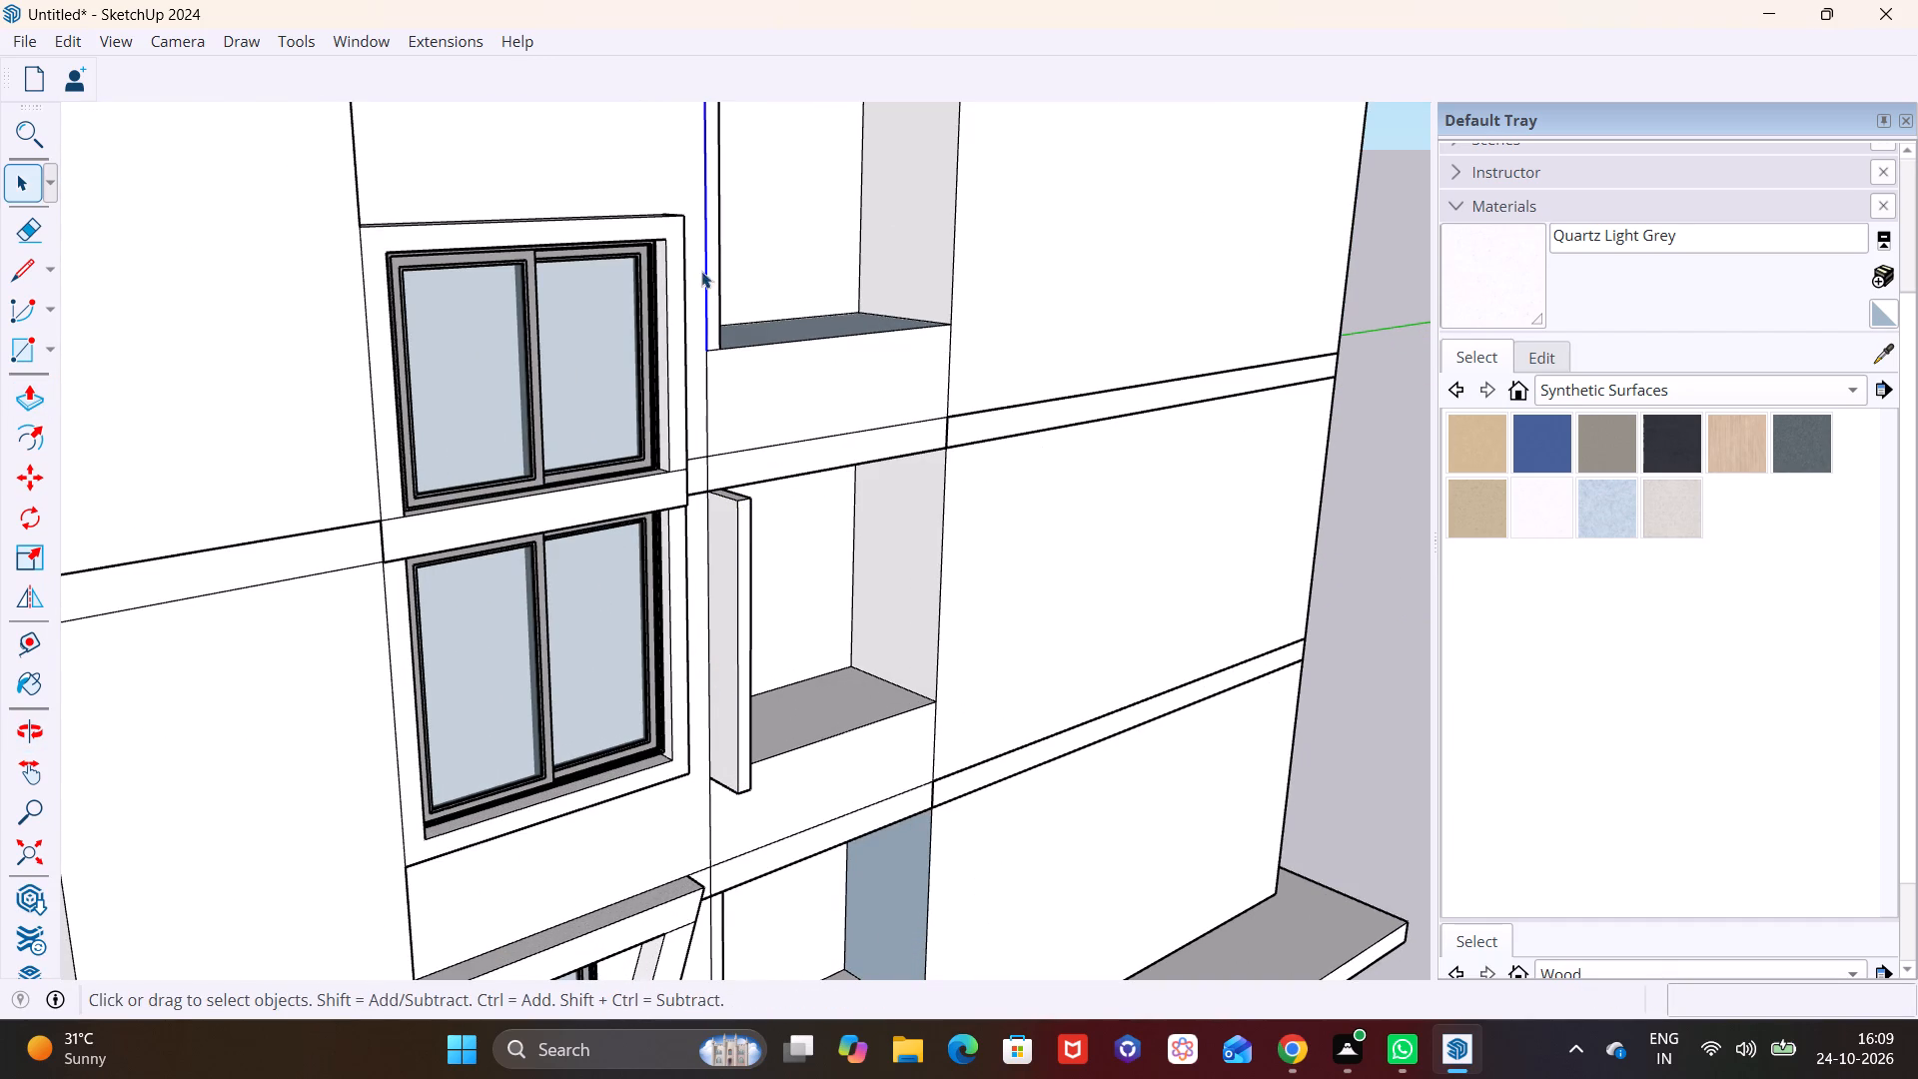
{"action": "left_click", "coordinate": [715, 274]}
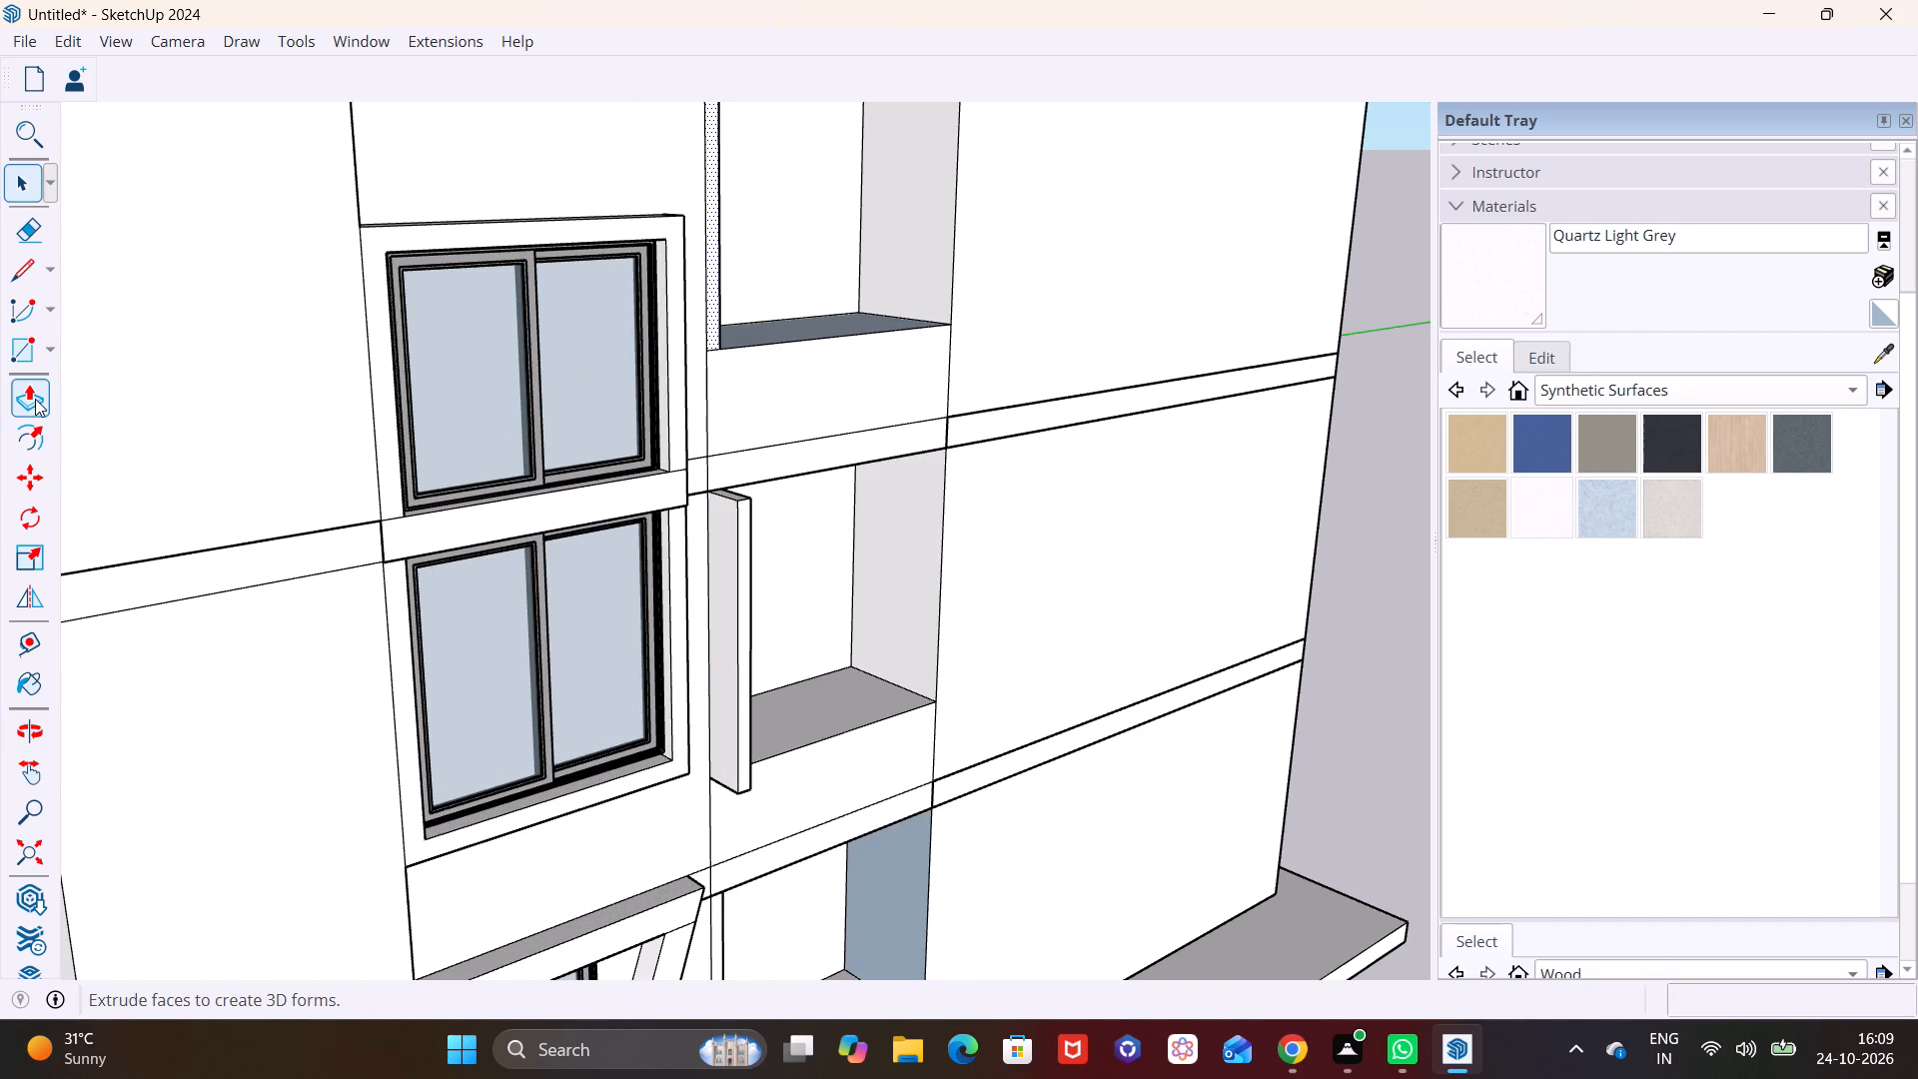
{"action": "left_click", "coordinate": [35, 399]}
{"action": "left_click", "coordinate": [720, 325]}
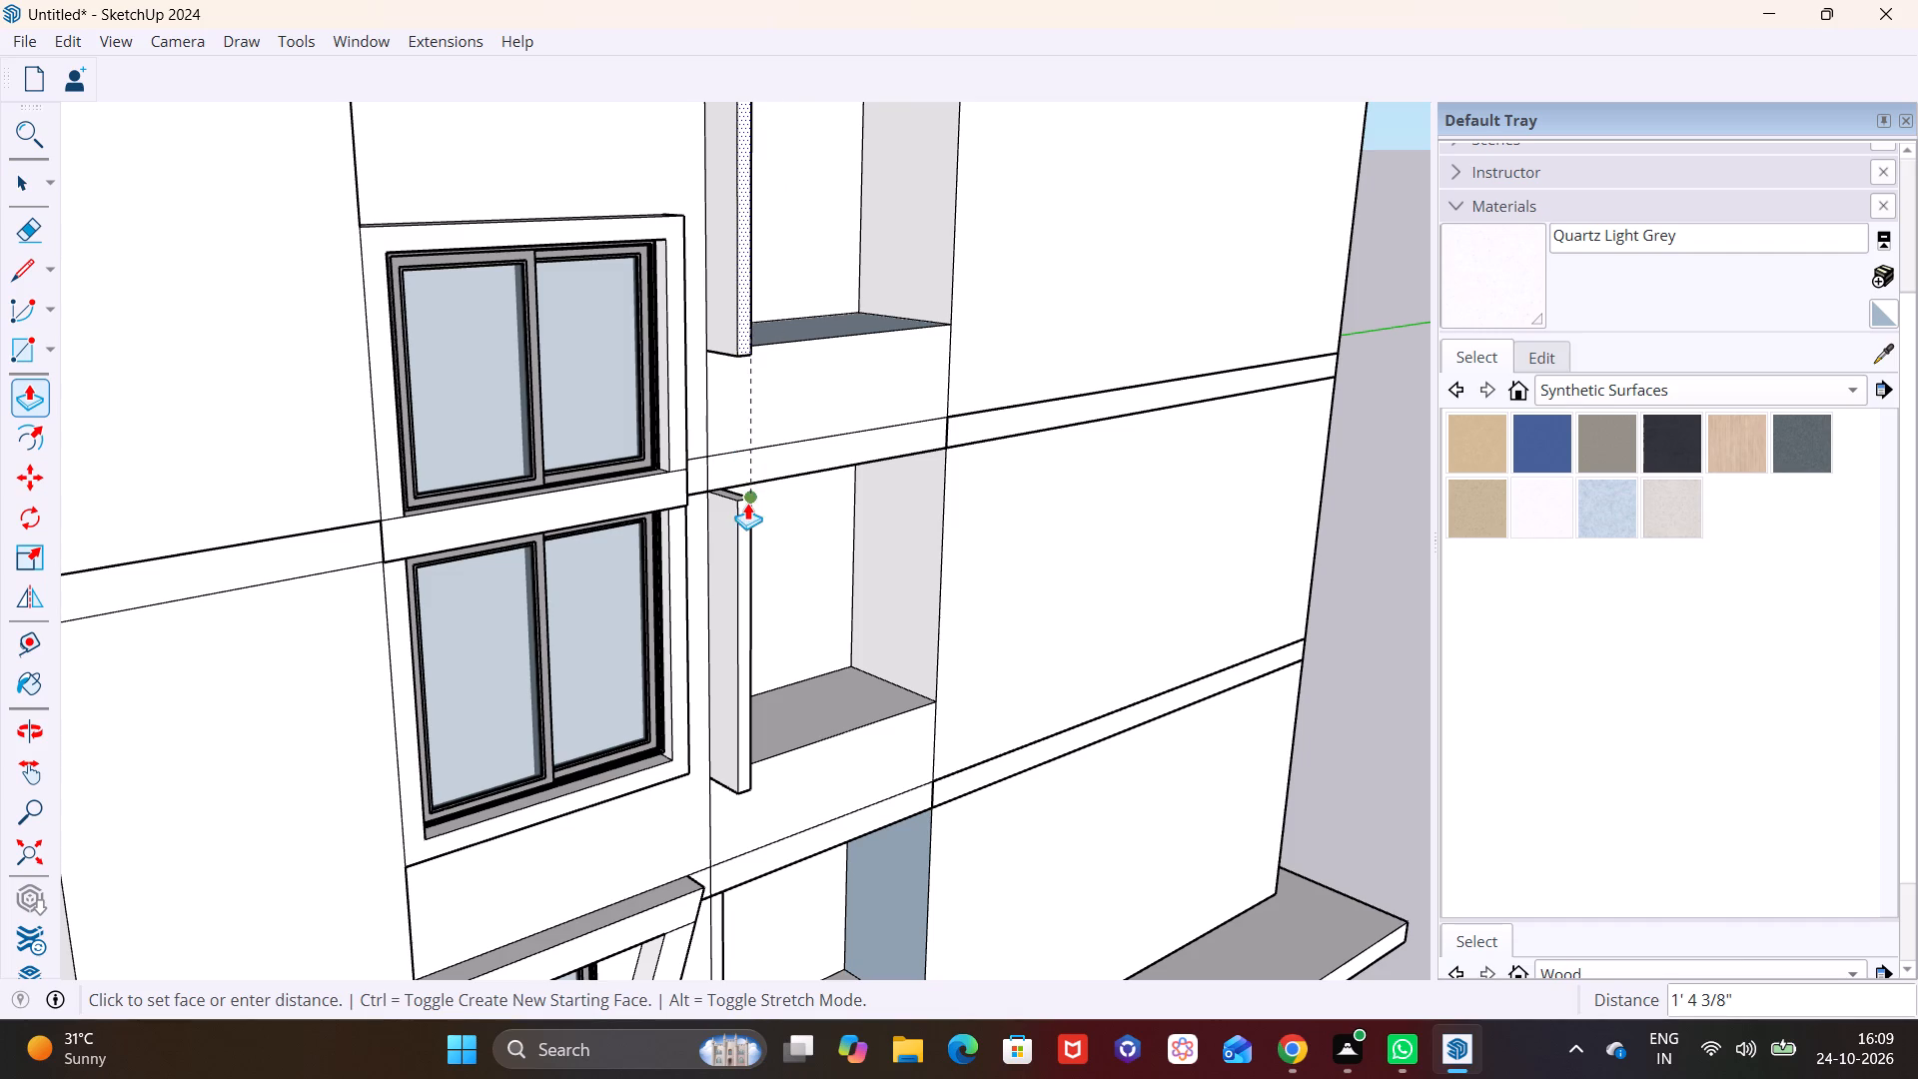
{"action": "left_click", "coordinate": [747, 503]}
Pull the narrow strip beside the top-storey opening outward 1' 4 3/8", flush with the fin below.
{"action": "scroll", "coordinate": [773, 468], "scroll_direction": "down", "scroll_amount": 3}
{"action": "middle_click_drag", "start_coordinate": [770, 445], "coordinate": [749, 793], "text": "shift"}
{"action": "scroll", "coordinate": [688, 313], "scroll_direction": "up", "scroll_amount": 1}
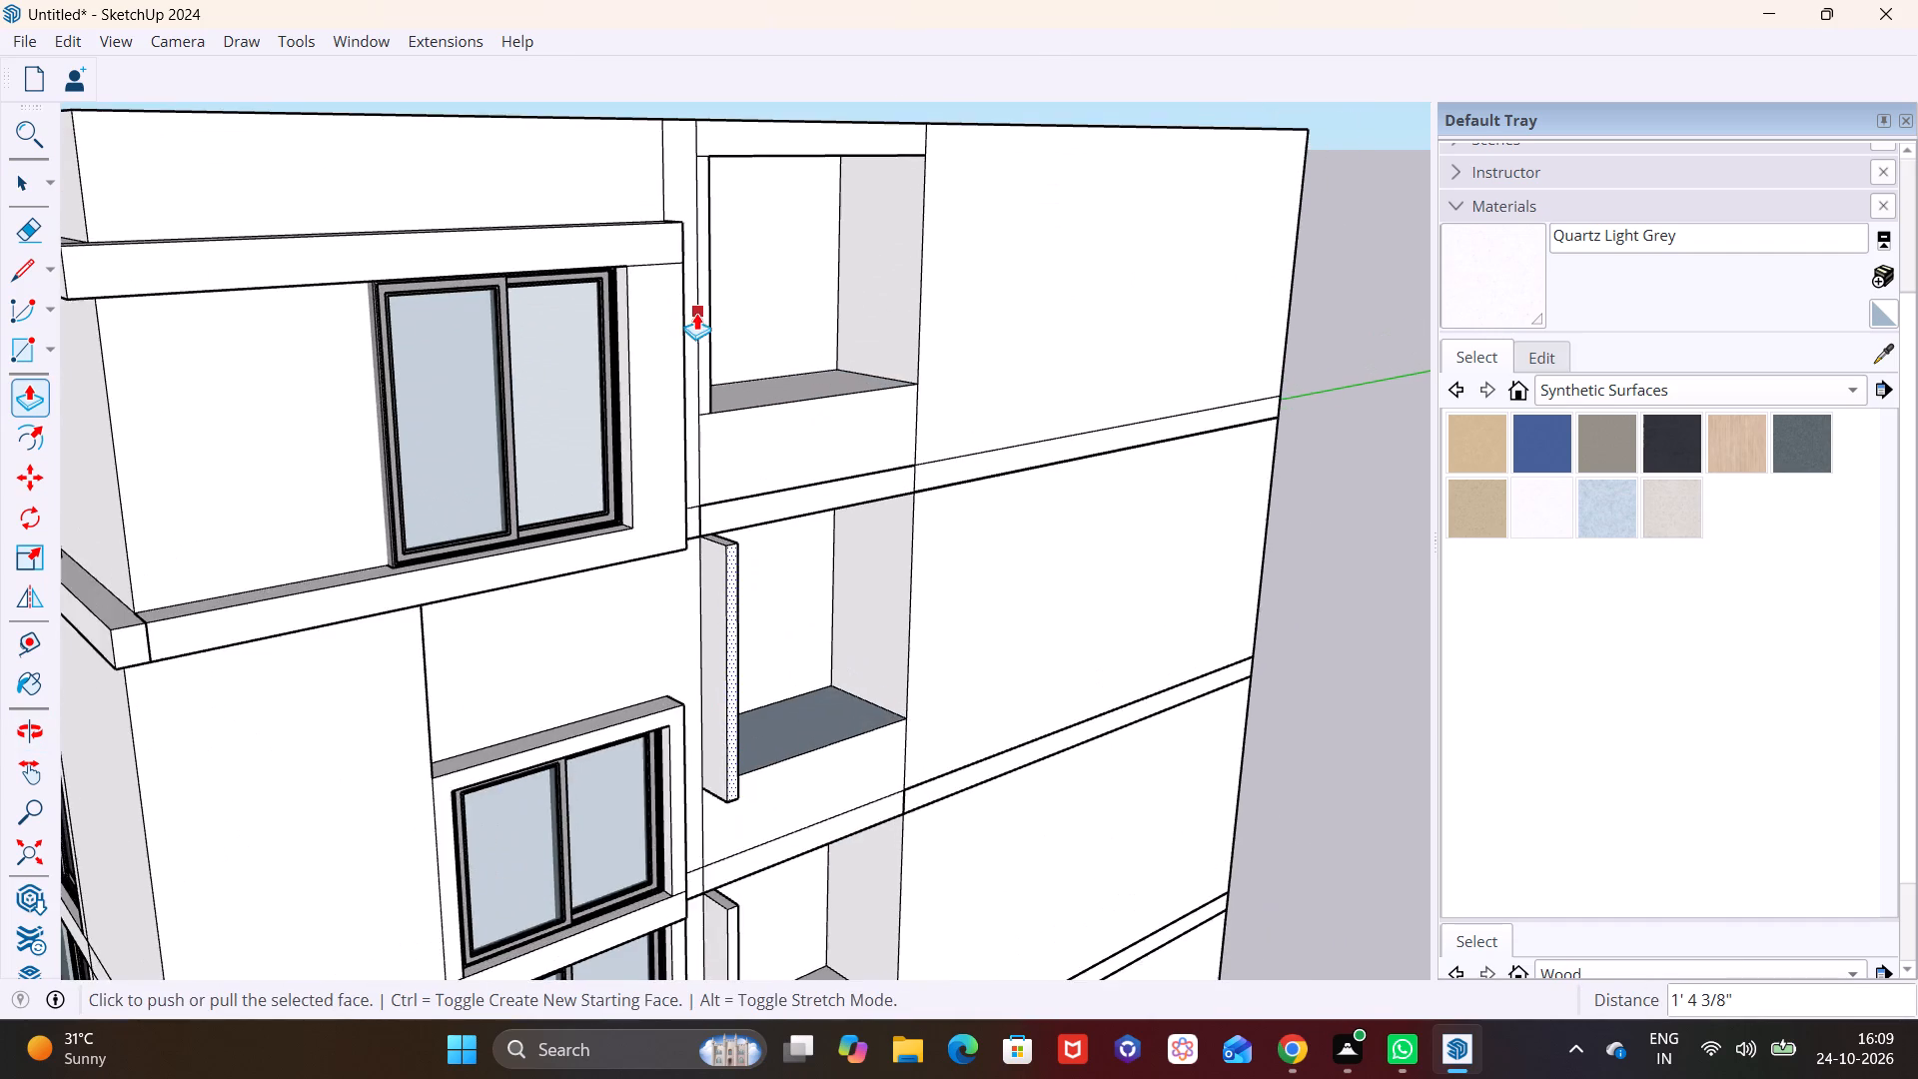
{"action": "scroll", "coordinate": [696, 313], "scroll_direction": "up", "scroll_amount": 2}
{"action": "key", "text": "space"}
{"action": "left_click", "coordinate": [710, 325]}
{"action": "left_click", "coordinate": [704, 332]}
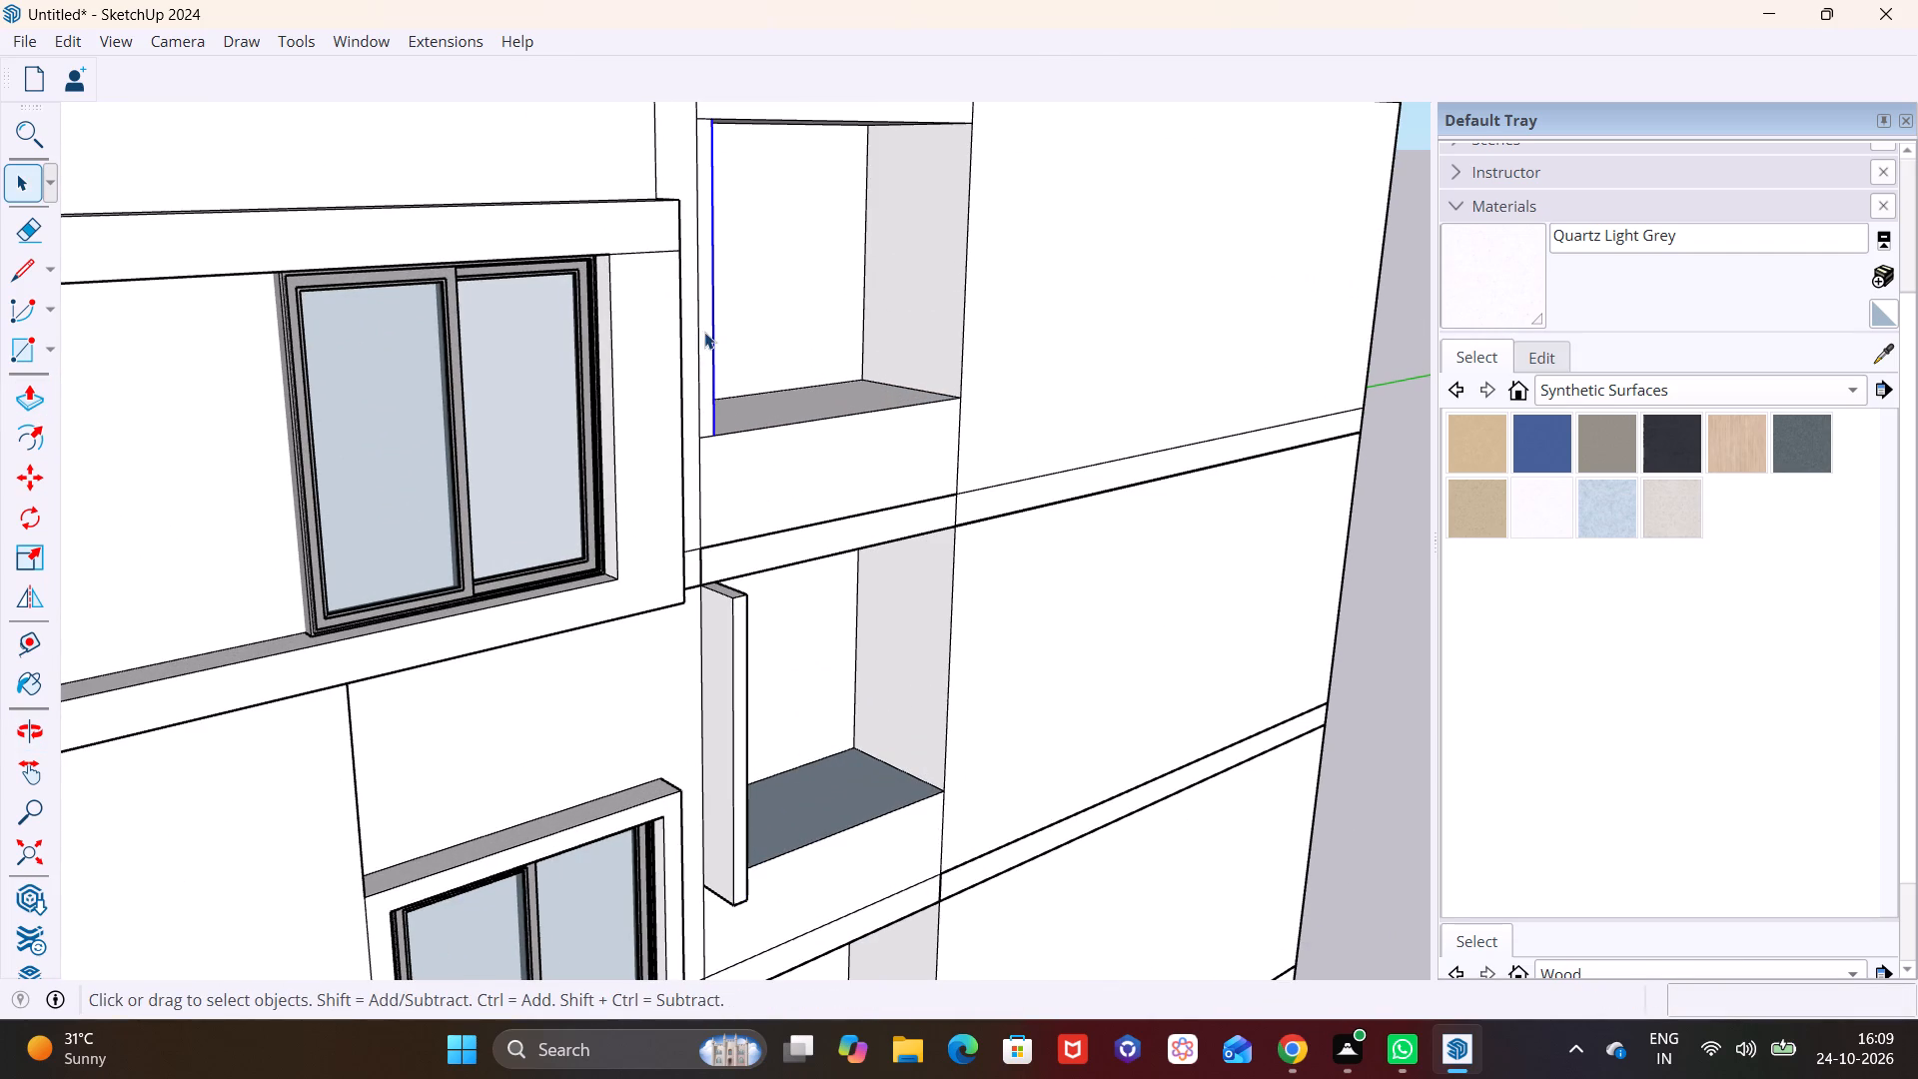
{"action": "left_click", "coordinate": [45, 393]}
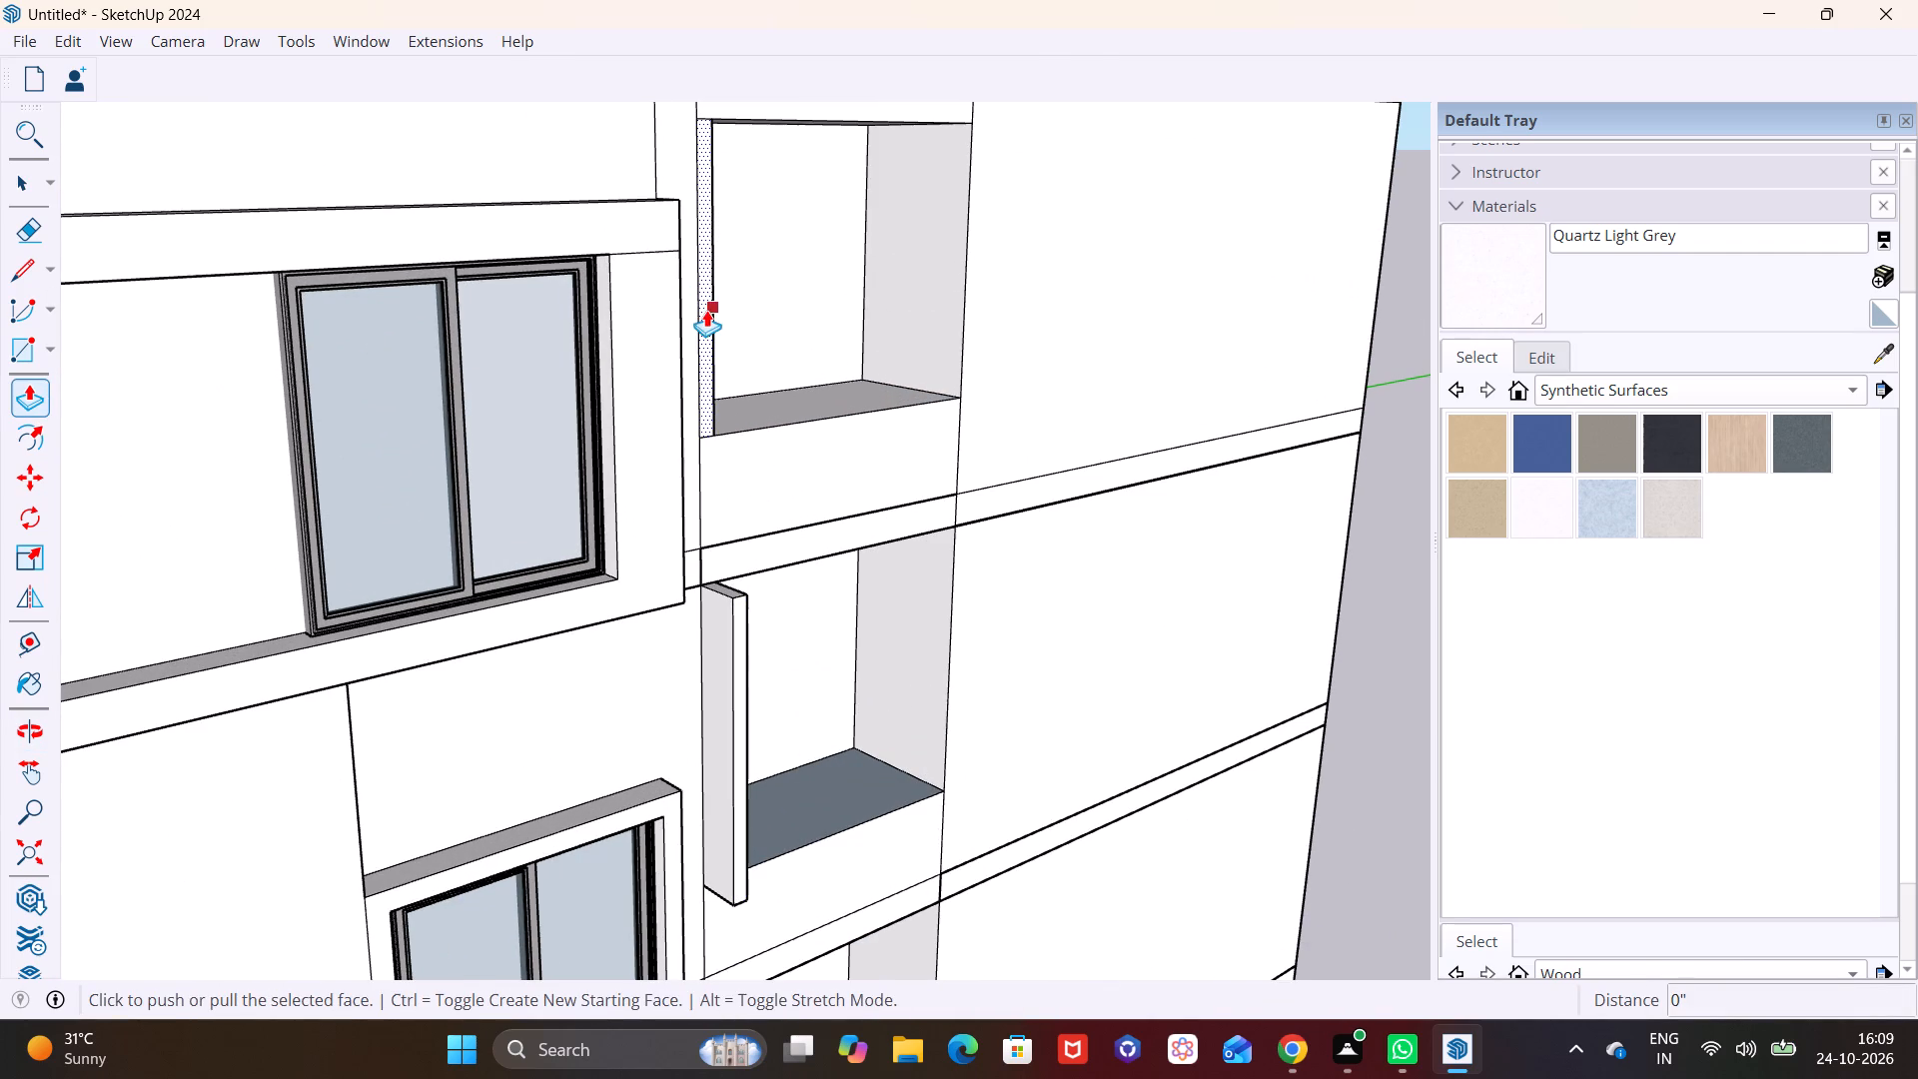
{"action": "left_click", "coordinate": [706, 310]}
{"action": "left_click", "coordinate": [731, 599]}
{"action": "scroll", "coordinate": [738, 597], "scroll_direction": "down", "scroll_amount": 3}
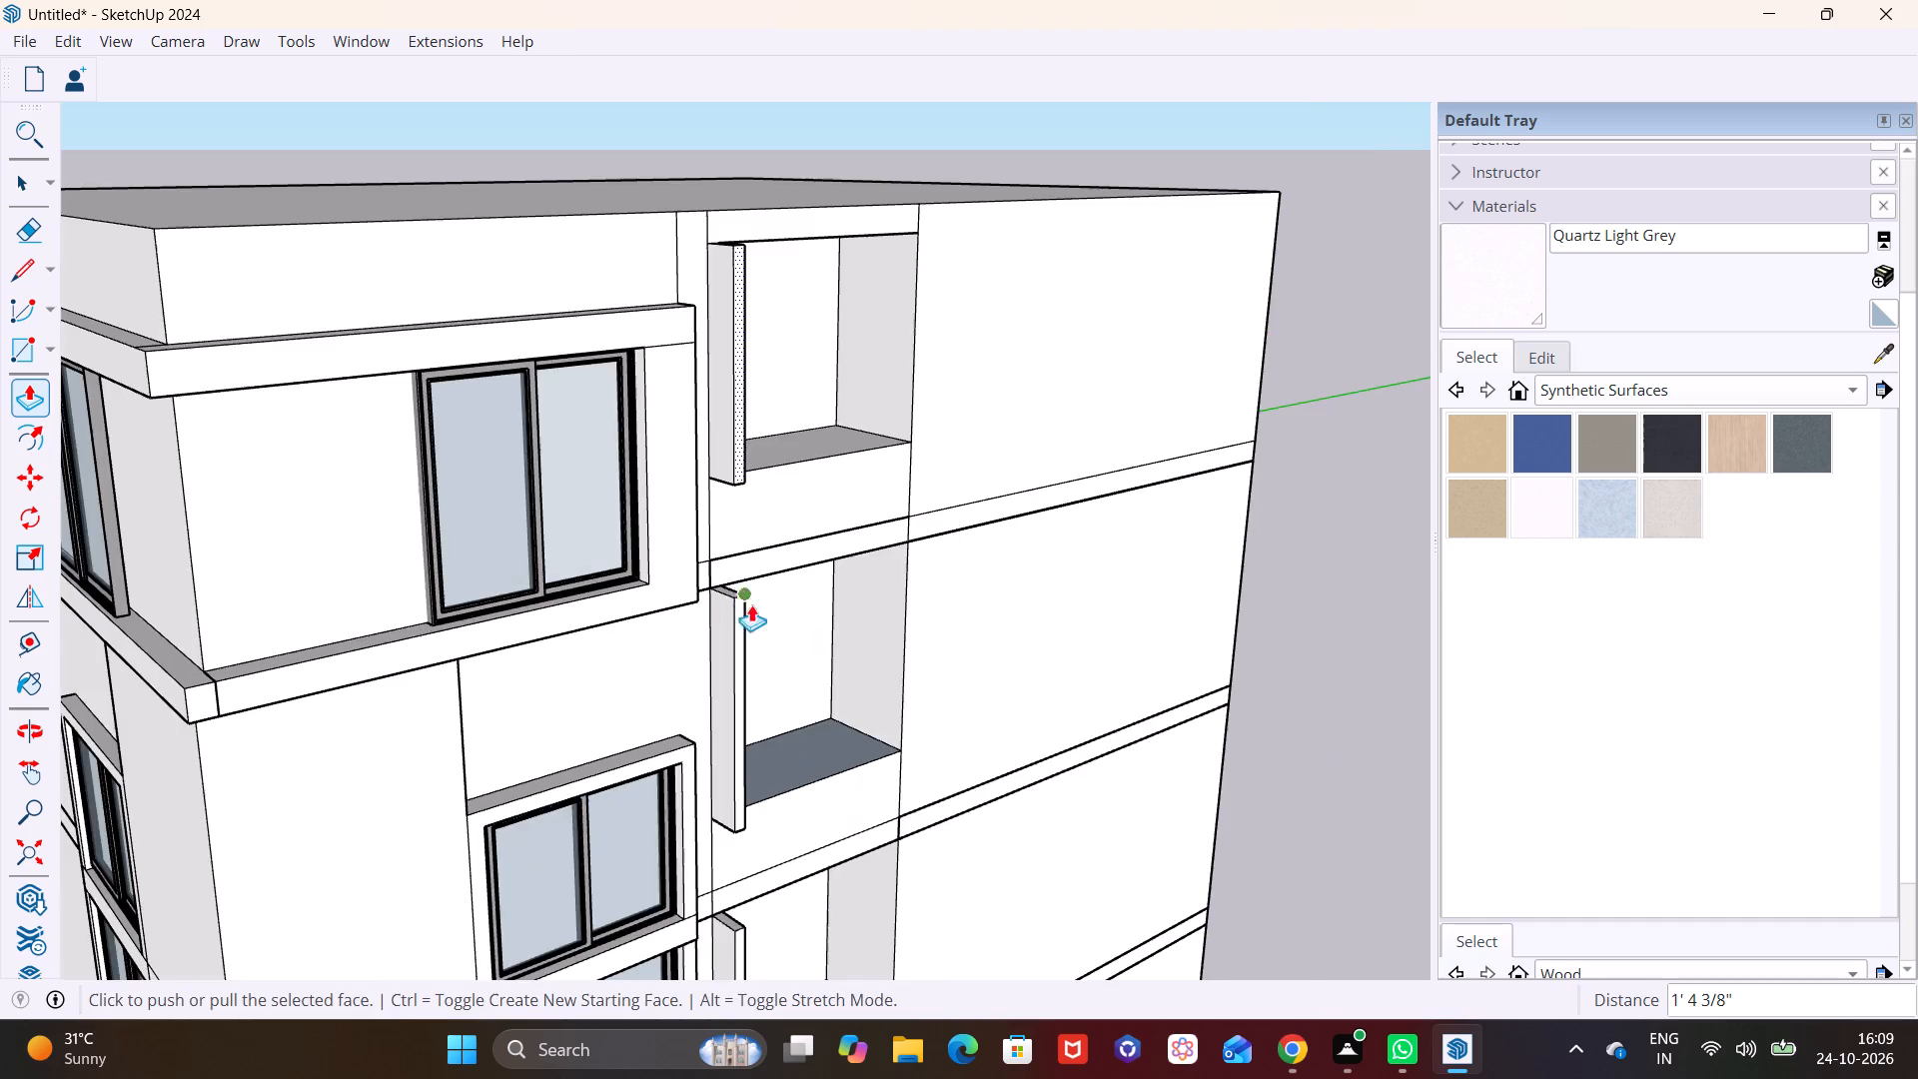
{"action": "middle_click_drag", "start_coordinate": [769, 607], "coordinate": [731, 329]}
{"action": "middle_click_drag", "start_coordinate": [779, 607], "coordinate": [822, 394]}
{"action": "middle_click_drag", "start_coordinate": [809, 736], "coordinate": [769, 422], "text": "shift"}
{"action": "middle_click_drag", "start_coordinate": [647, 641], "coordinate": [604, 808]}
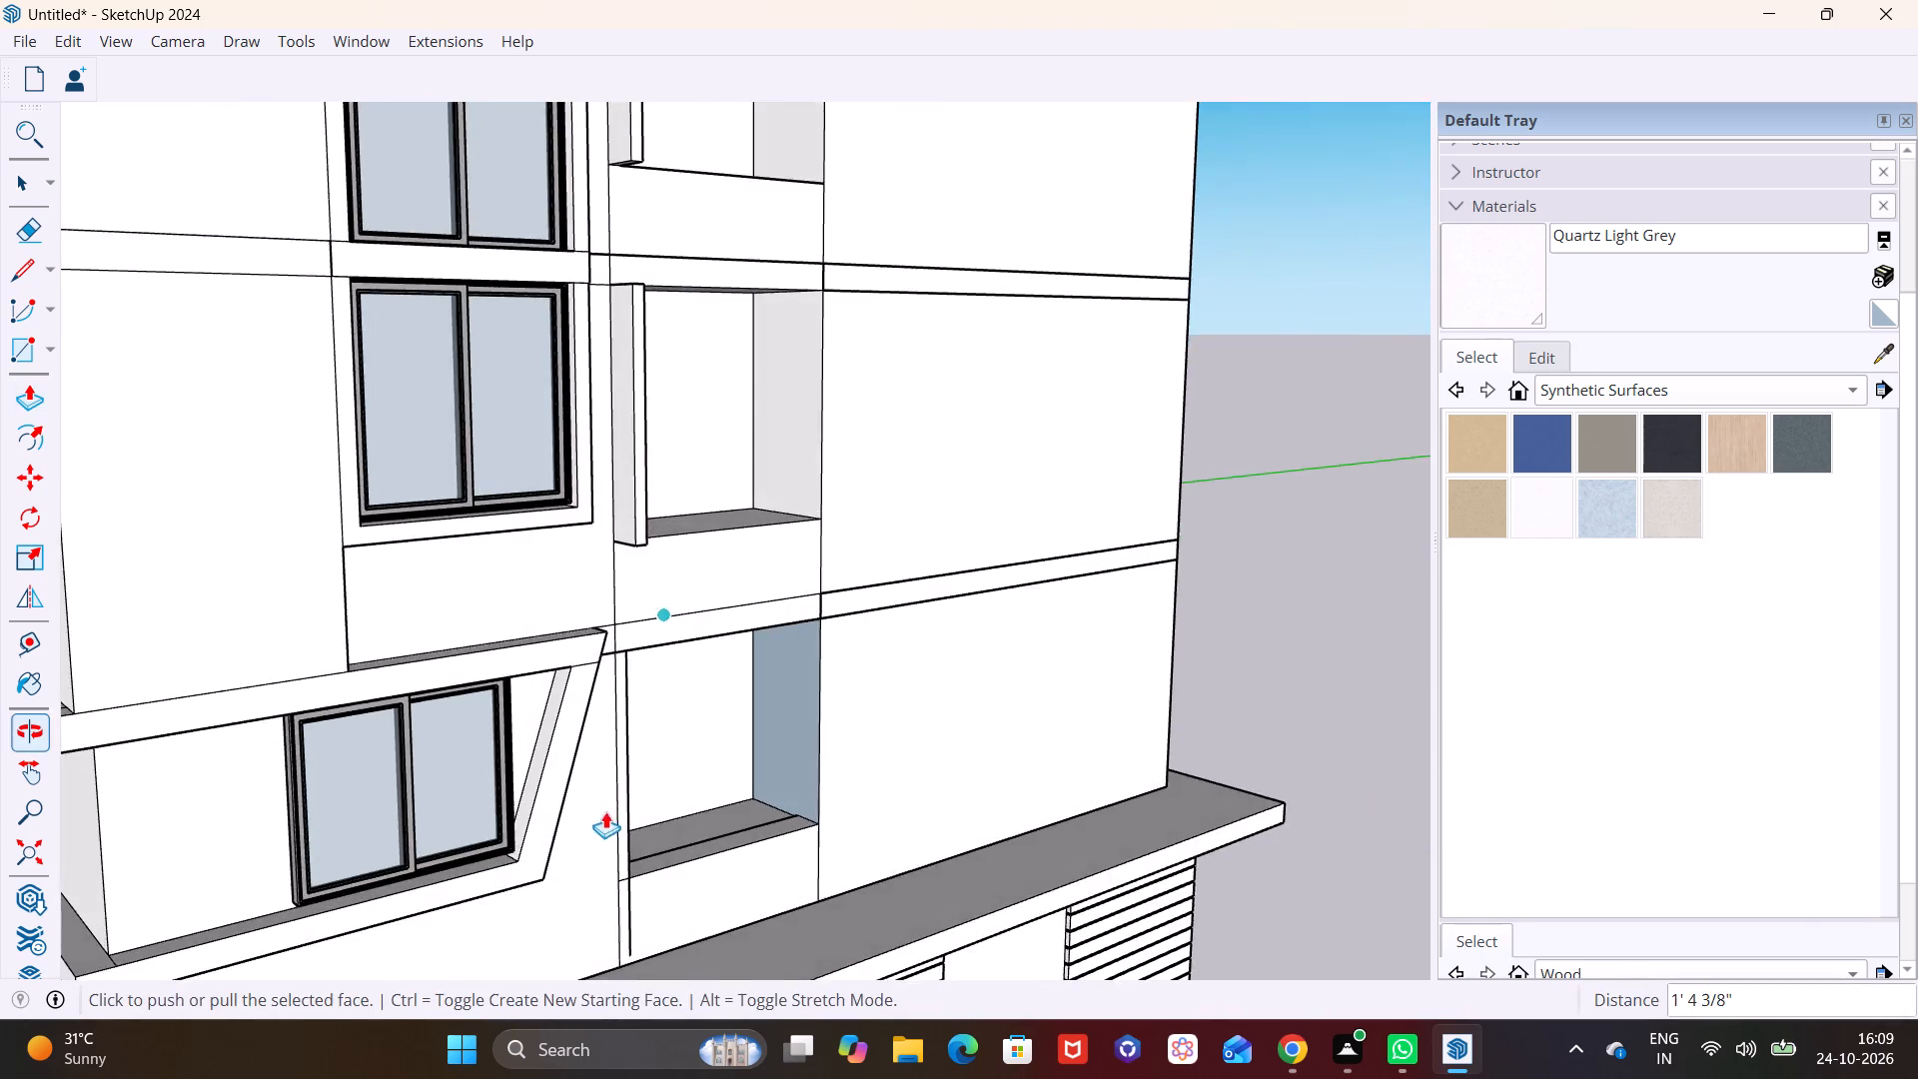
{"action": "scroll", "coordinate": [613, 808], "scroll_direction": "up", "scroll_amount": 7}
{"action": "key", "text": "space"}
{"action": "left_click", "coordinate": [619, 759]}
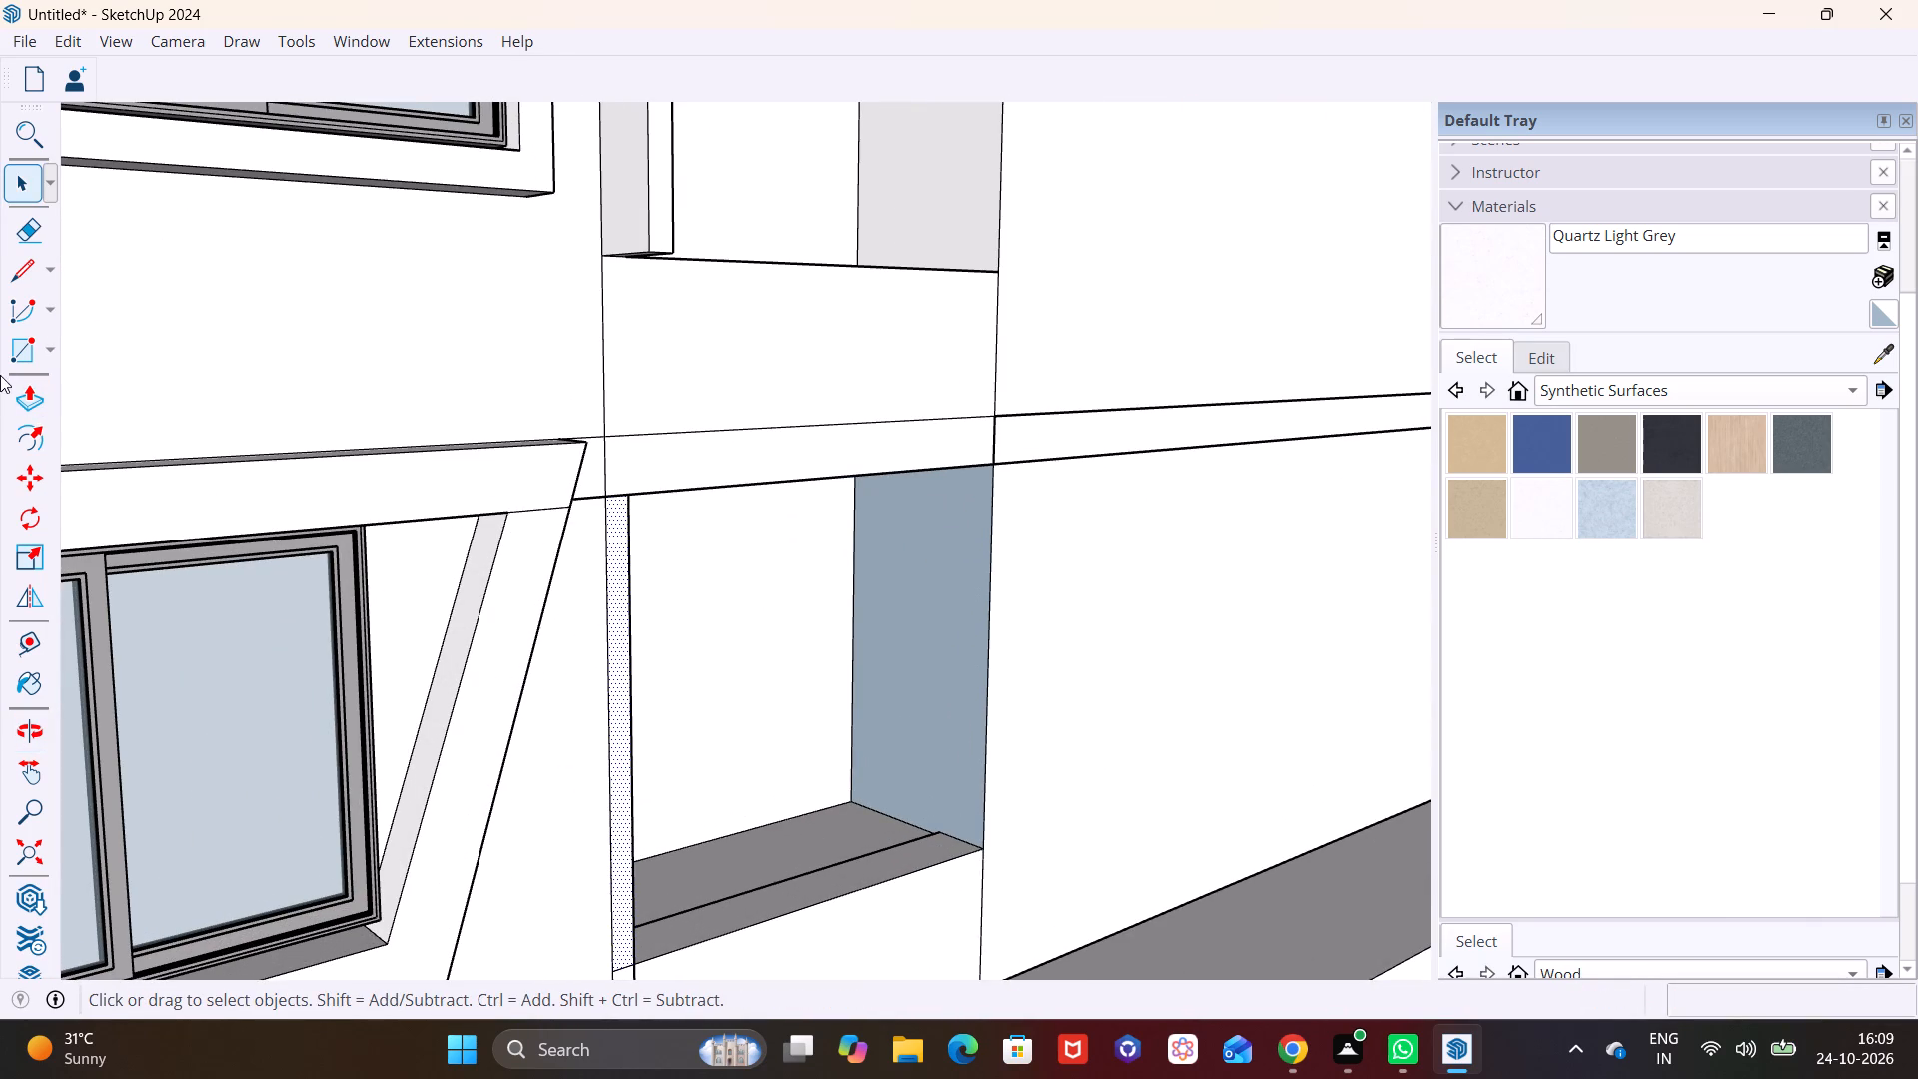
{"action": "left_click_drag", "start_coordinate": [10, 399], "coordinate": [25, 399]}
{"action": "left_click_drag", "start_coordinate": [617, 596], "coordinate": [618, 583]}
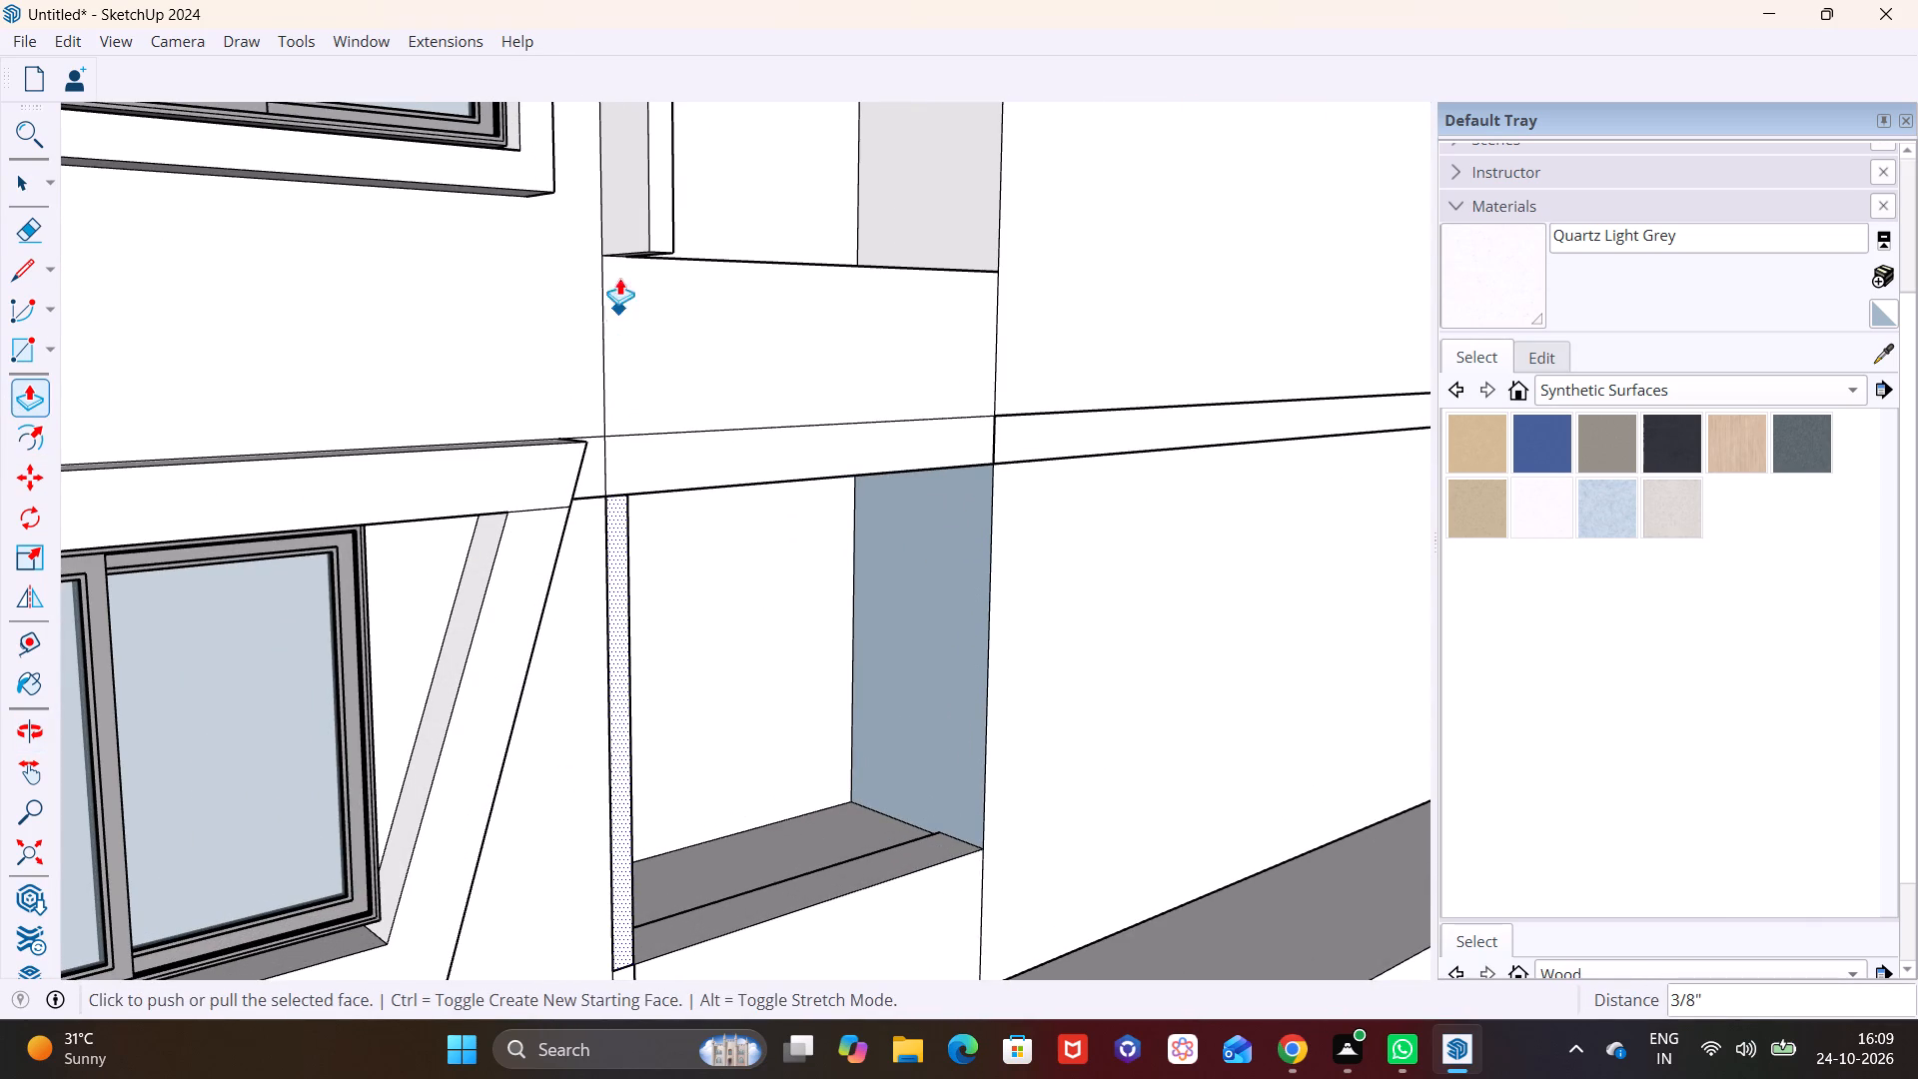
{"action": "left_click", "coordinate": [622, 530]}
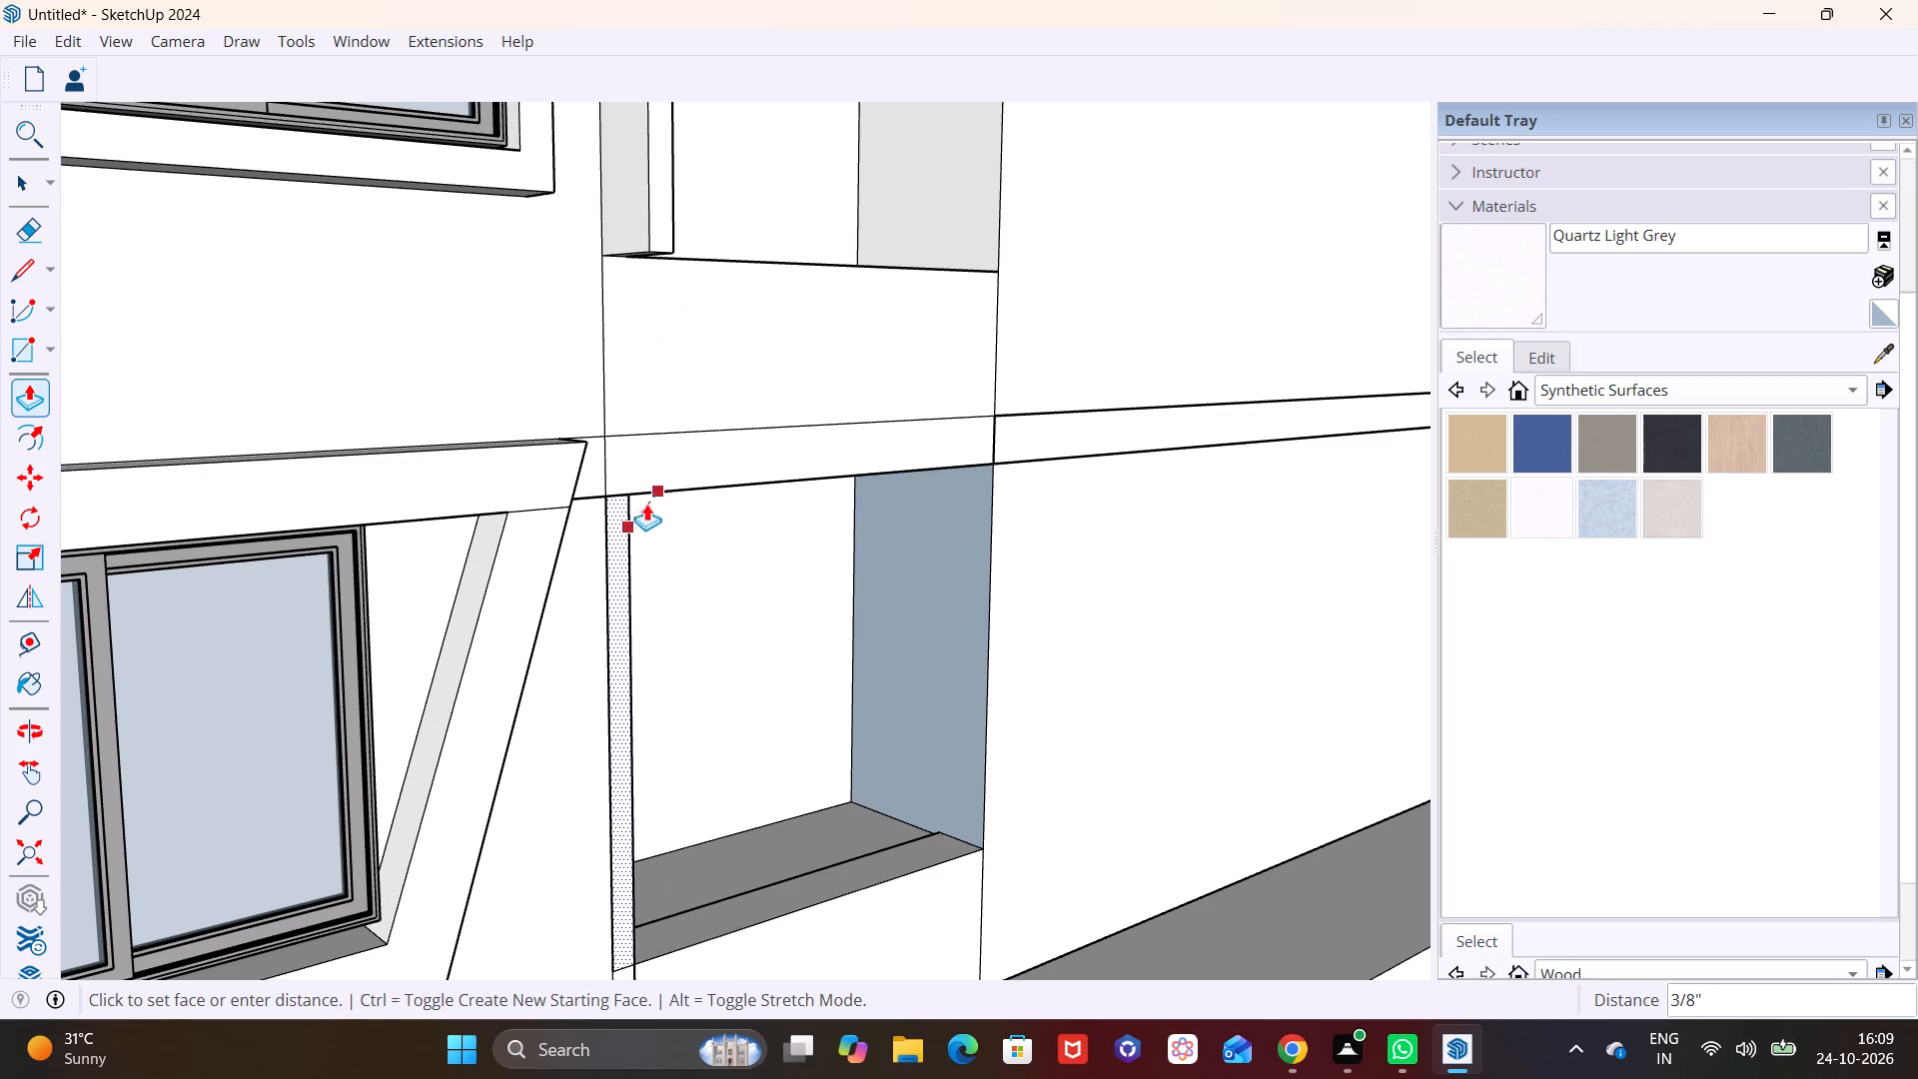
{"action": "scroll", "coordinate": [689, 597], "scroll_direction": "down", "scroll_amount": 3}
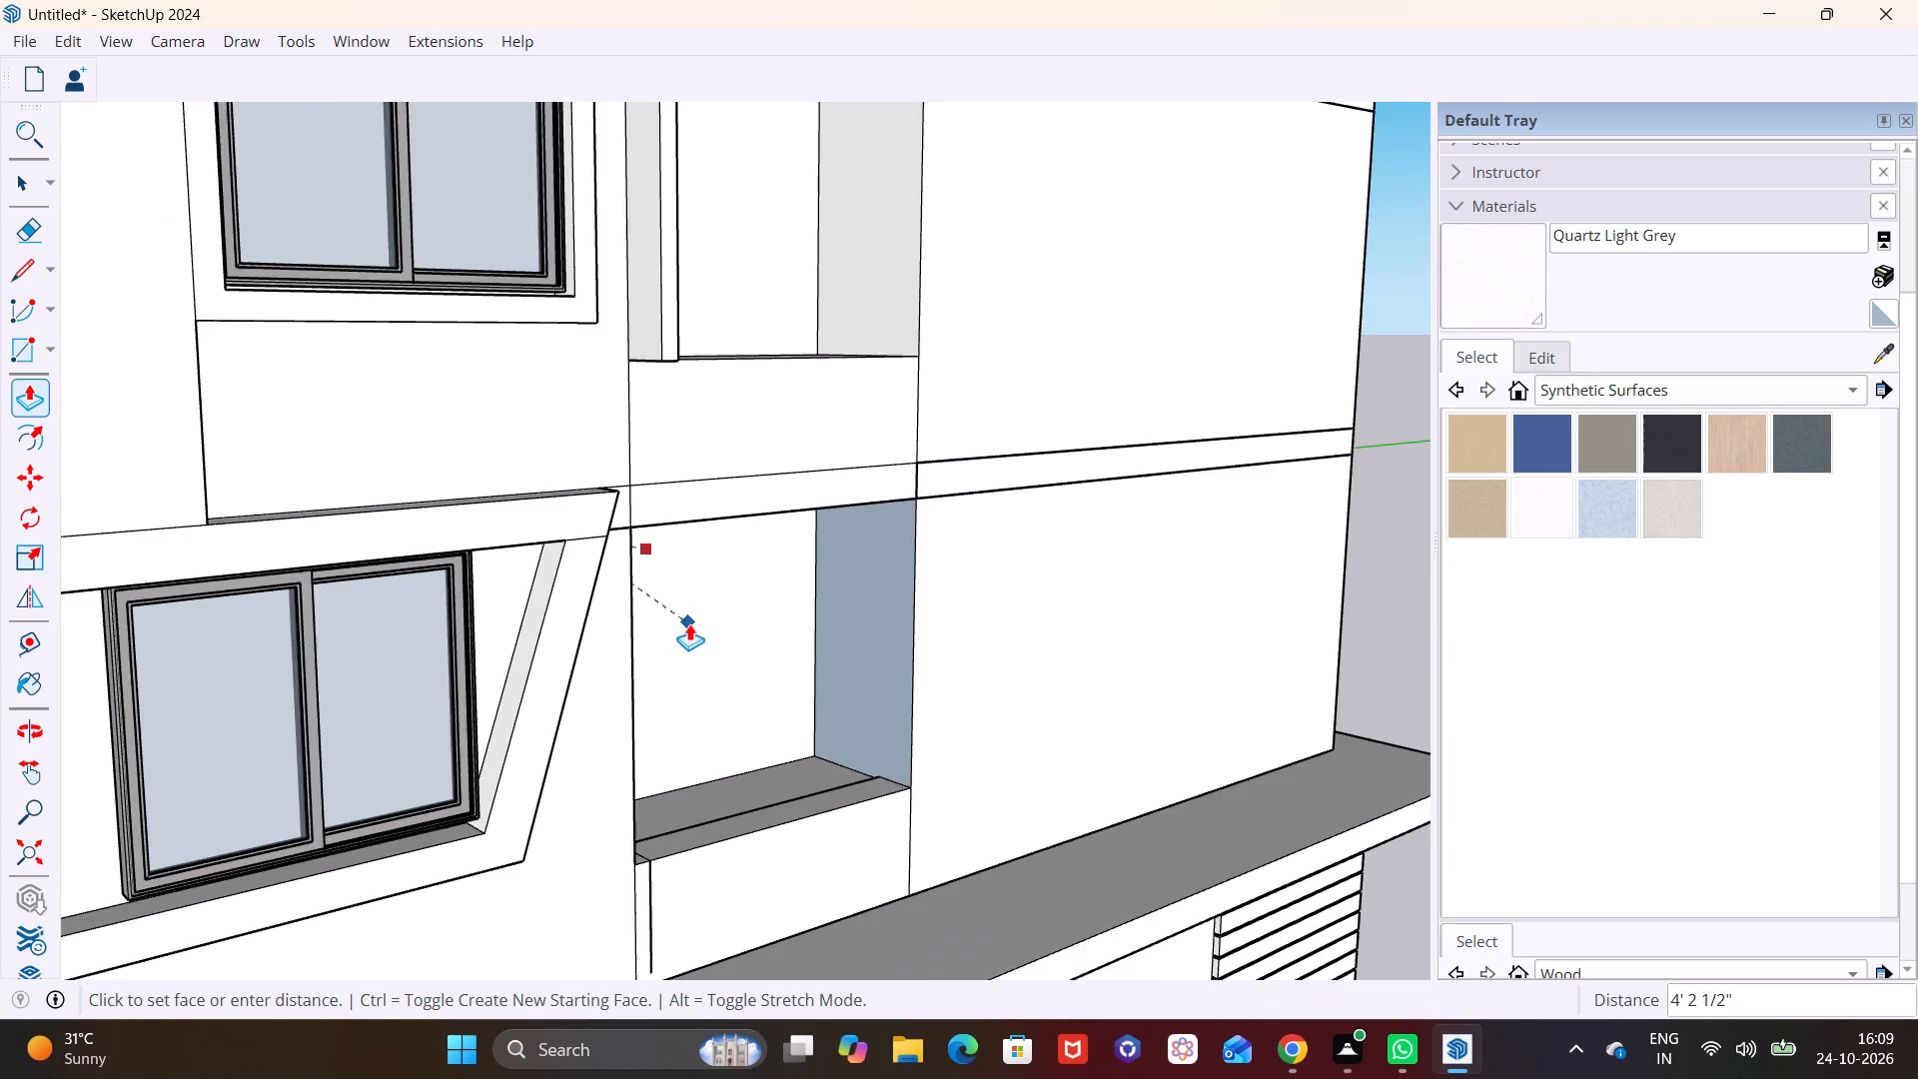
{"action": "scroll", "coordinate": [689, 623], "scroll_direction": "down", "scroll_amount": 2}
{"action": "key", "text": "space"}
Pull the narrow strip beside the lowest opening outward from the facade, flush with the fin above.
{"action": "left_click", "coordinate": [651, 640]}
{"action": "scroll", "coordinate": [651, 618], "scroll_direction": "up", "scroll_amount": 5}
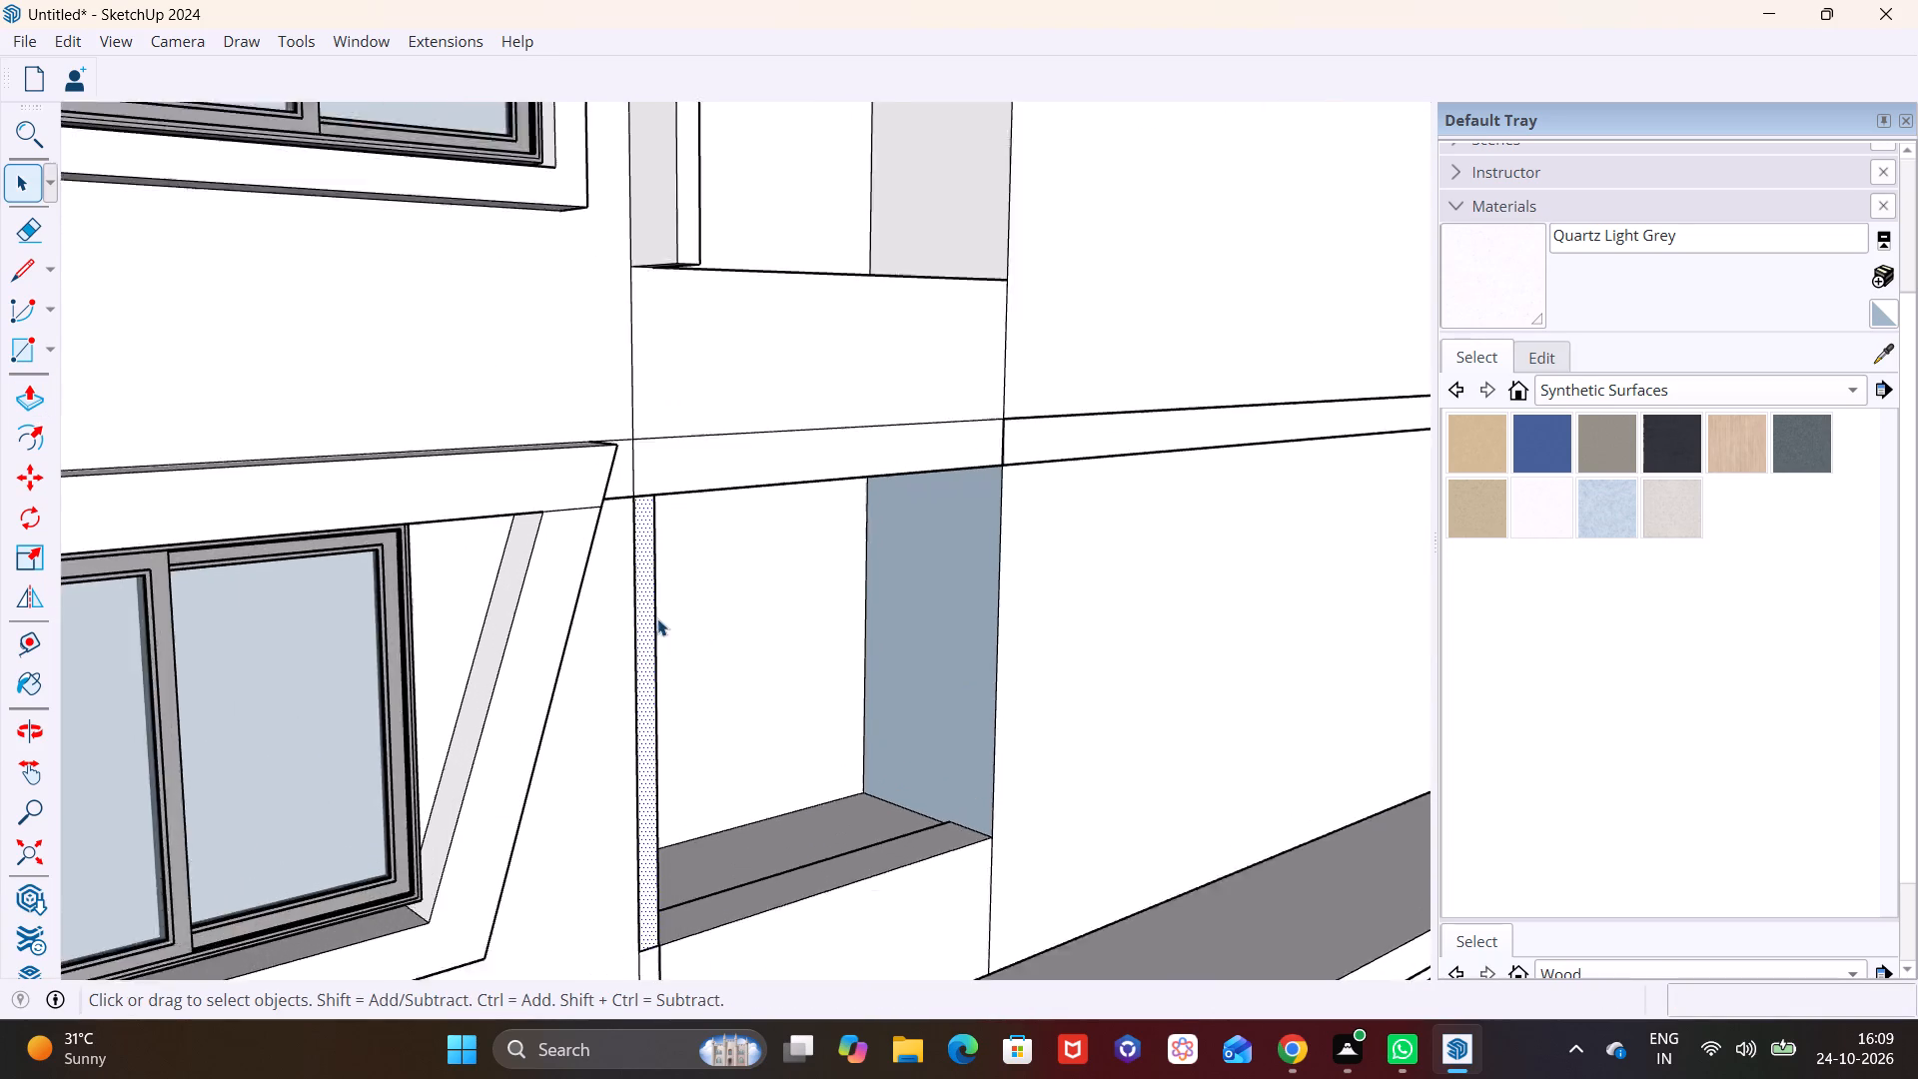
{"action": "scroll", "coordinate": [657, 618], "scroll_direction": "up", "scroll_amount": 2}
{"action": "left_click", "coordinate": [38, 393]}
{"action": "left_click", "coordinate": [635, 532]}
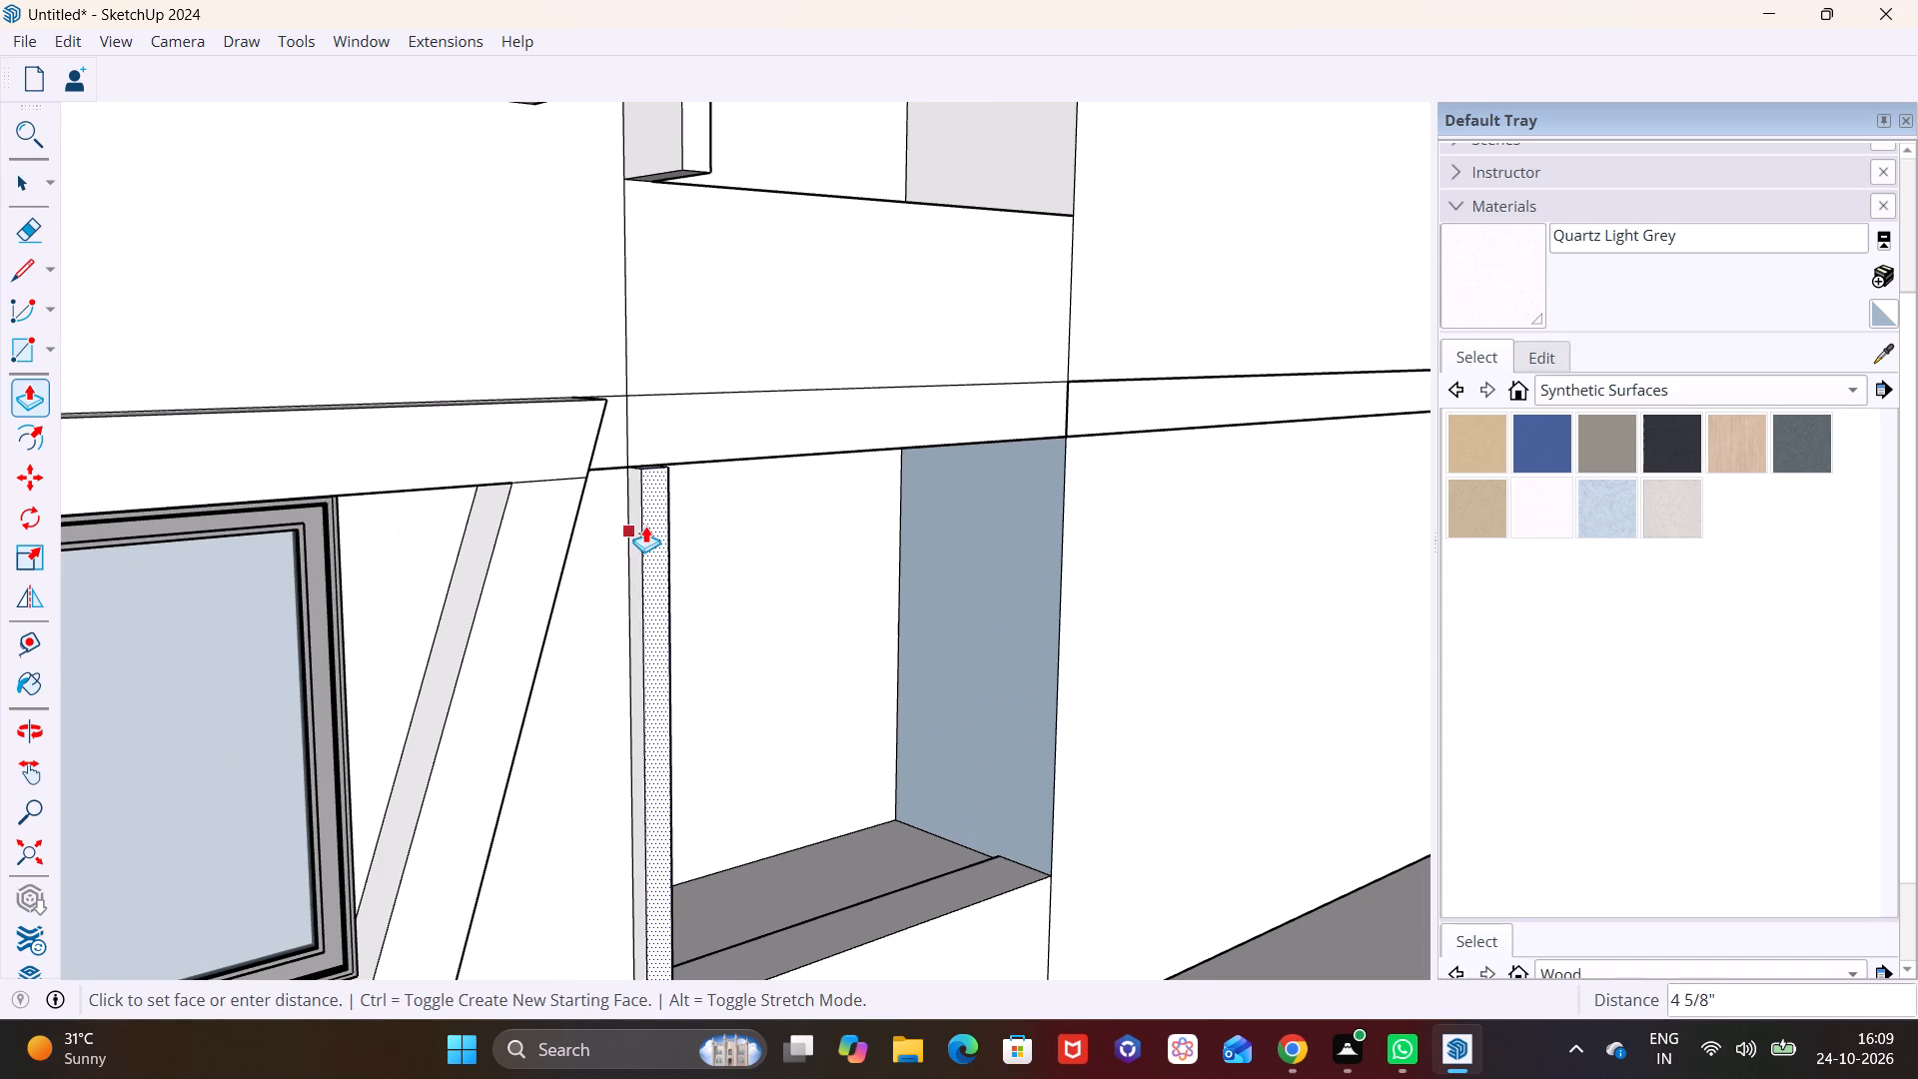
{"action": "left_click", "coordinate": [688, 175]}
{"action": "key", "text": "space"}
{"action": "left_click", "coordinate": [1020, 606]}
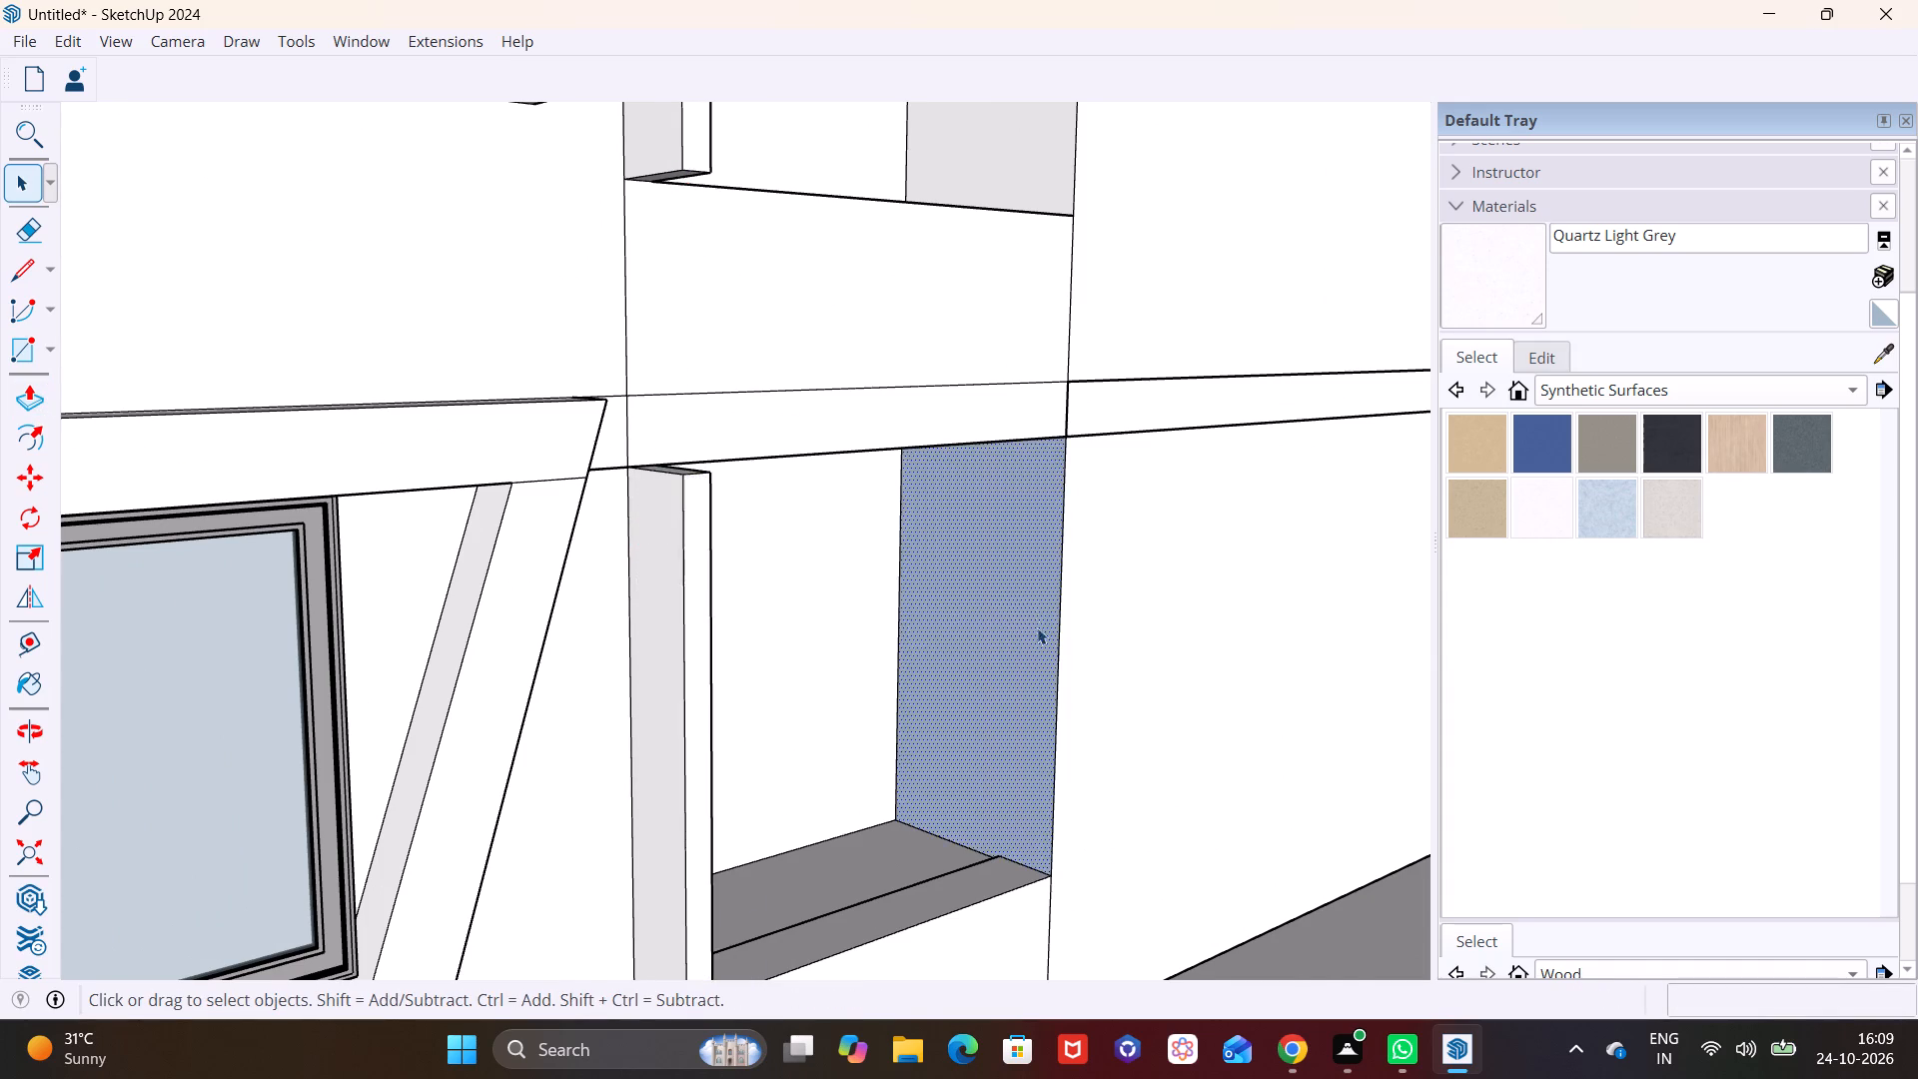
Draw a line about 5' 6 7/8" long across the inner face of the lowest opening's fin, just below its top edge.
{"action": "scroll", "coordinate": [1047, 613], "scroll_direction": "down", "scroll_amount": 4}
{"action": "middle_click_drag", "start_coordinate": [1050, 631], "coordinate": [689, 597]}
{"action": "scroll", "coordinate": [696, 609], "scroll_direction": "down", "scroll_amount": 3}
{"action": "middle_click_drag", "start_coordinate": [696, 610], "coordinate": [314, 679], "text": "shift"}
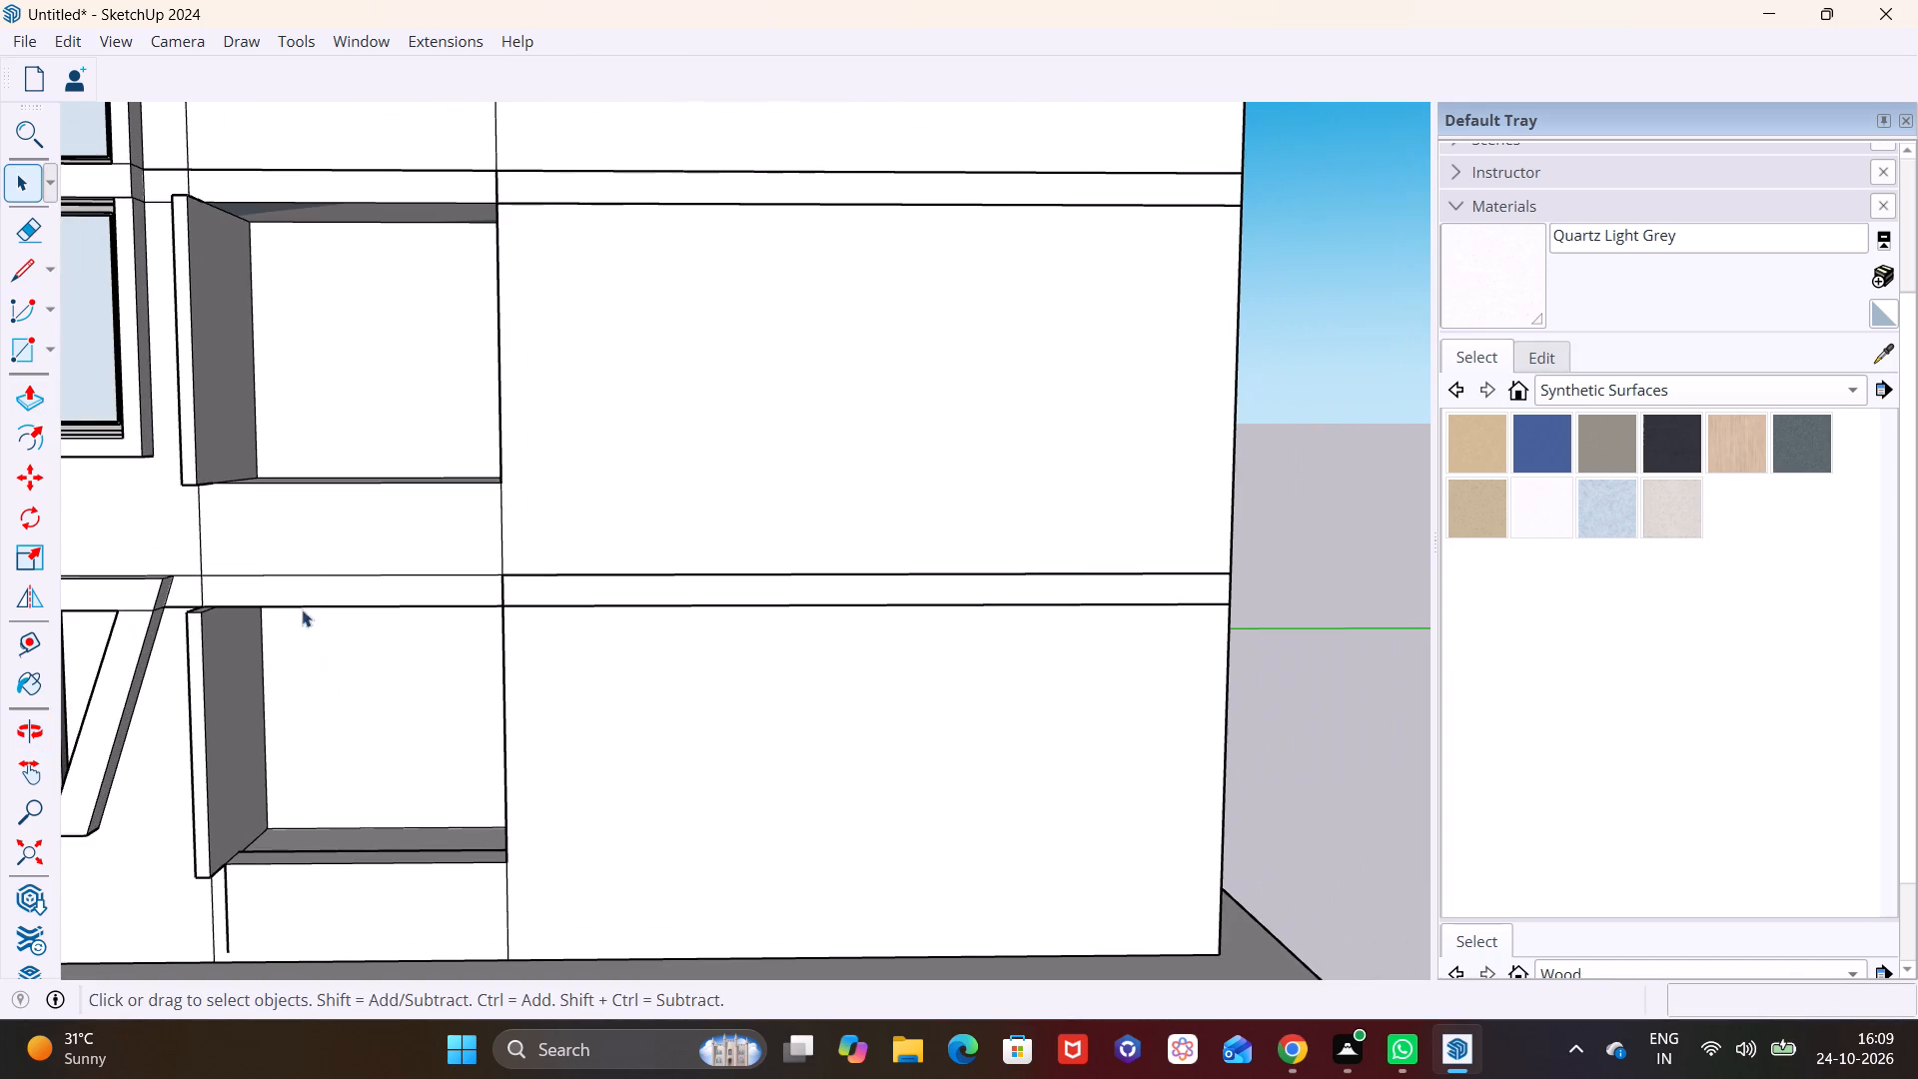
{"action": "middle_click_drag", "start_coordinate": [314, 601], "coordinate": [304, 647]}
{"action": "scroll", "coordinate": [277, 670], "scroll_direction": "up", "scroll_amount": 3}
{"action": "middle_click_drag", "start_coordinate": [263, 674], "coordinate": [563, 519]}
{"action": "scroll", "coordinate": [488, 539], "scroll_direction": "up", "scroll_amount": 1}
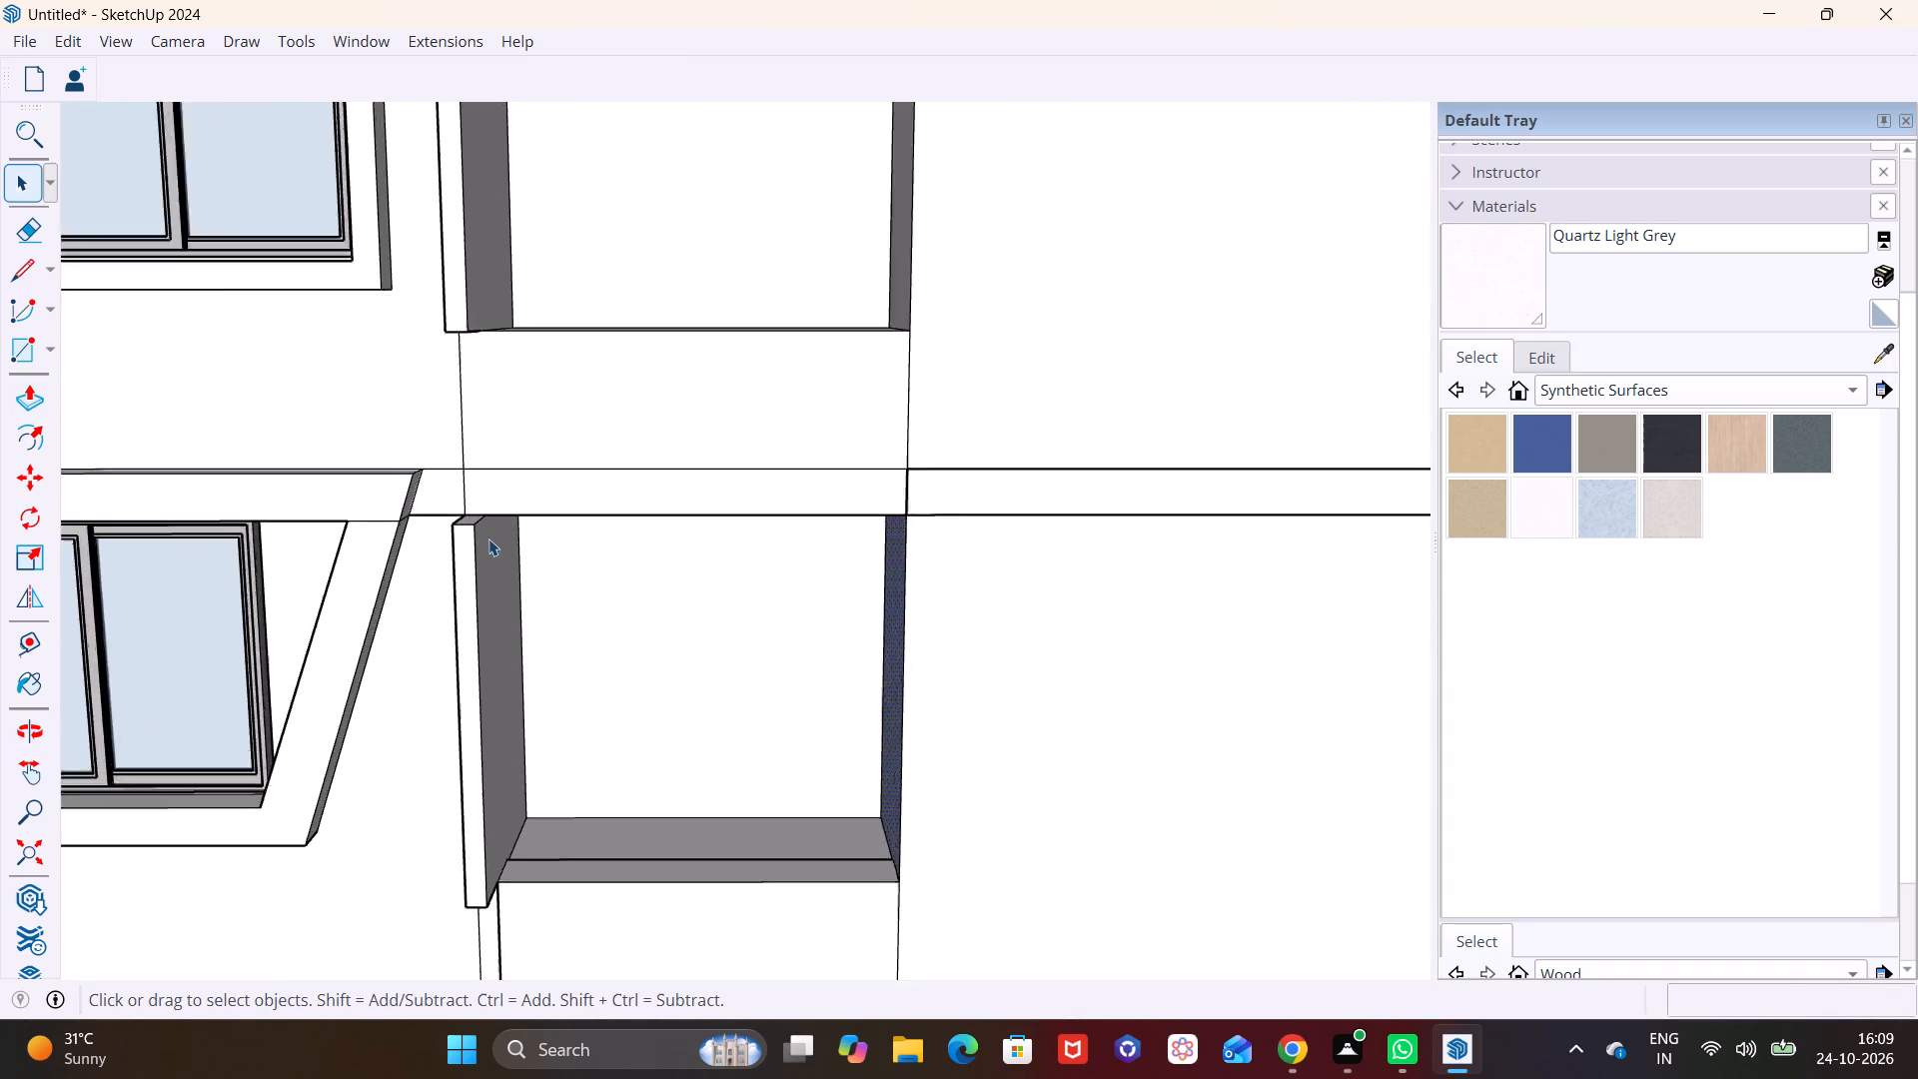
{"action": "scroll", "coordinate": [488, 539], "scroll_direction": "up", "scroll_amount": 7}
{"action": "middle_click_drag", "start_coordinate": [515, 525], "coordinate": [476, 320]}
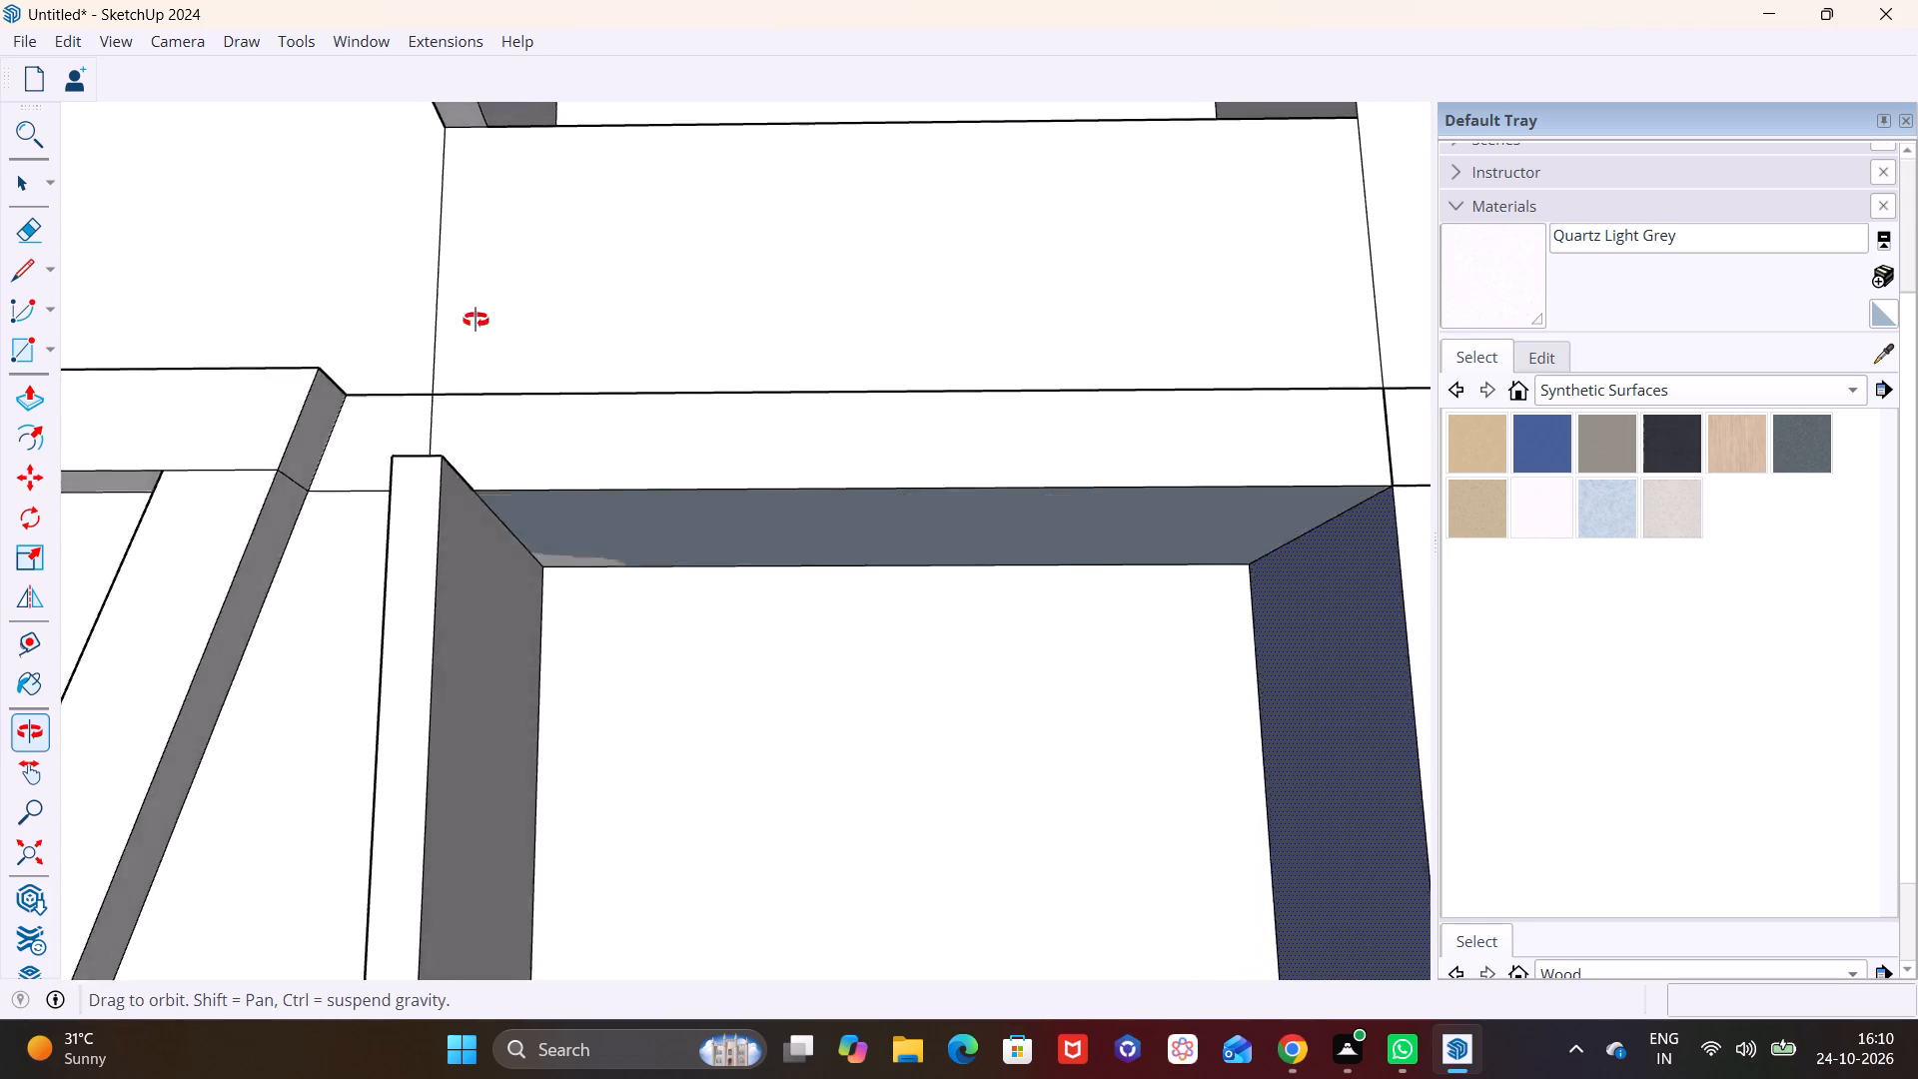
{"action": "middle_click_drag", "start_coordinate": [476, 320], "coordinate": [361, 565]}
{"action": "scroll", "coordinate": [454, 540], "scroll_direction": "down", "scroll_amount": 2}
{"action": "middle_click_drag", "start_coordinate": [464, 530], "coordinate": [214, 460]}
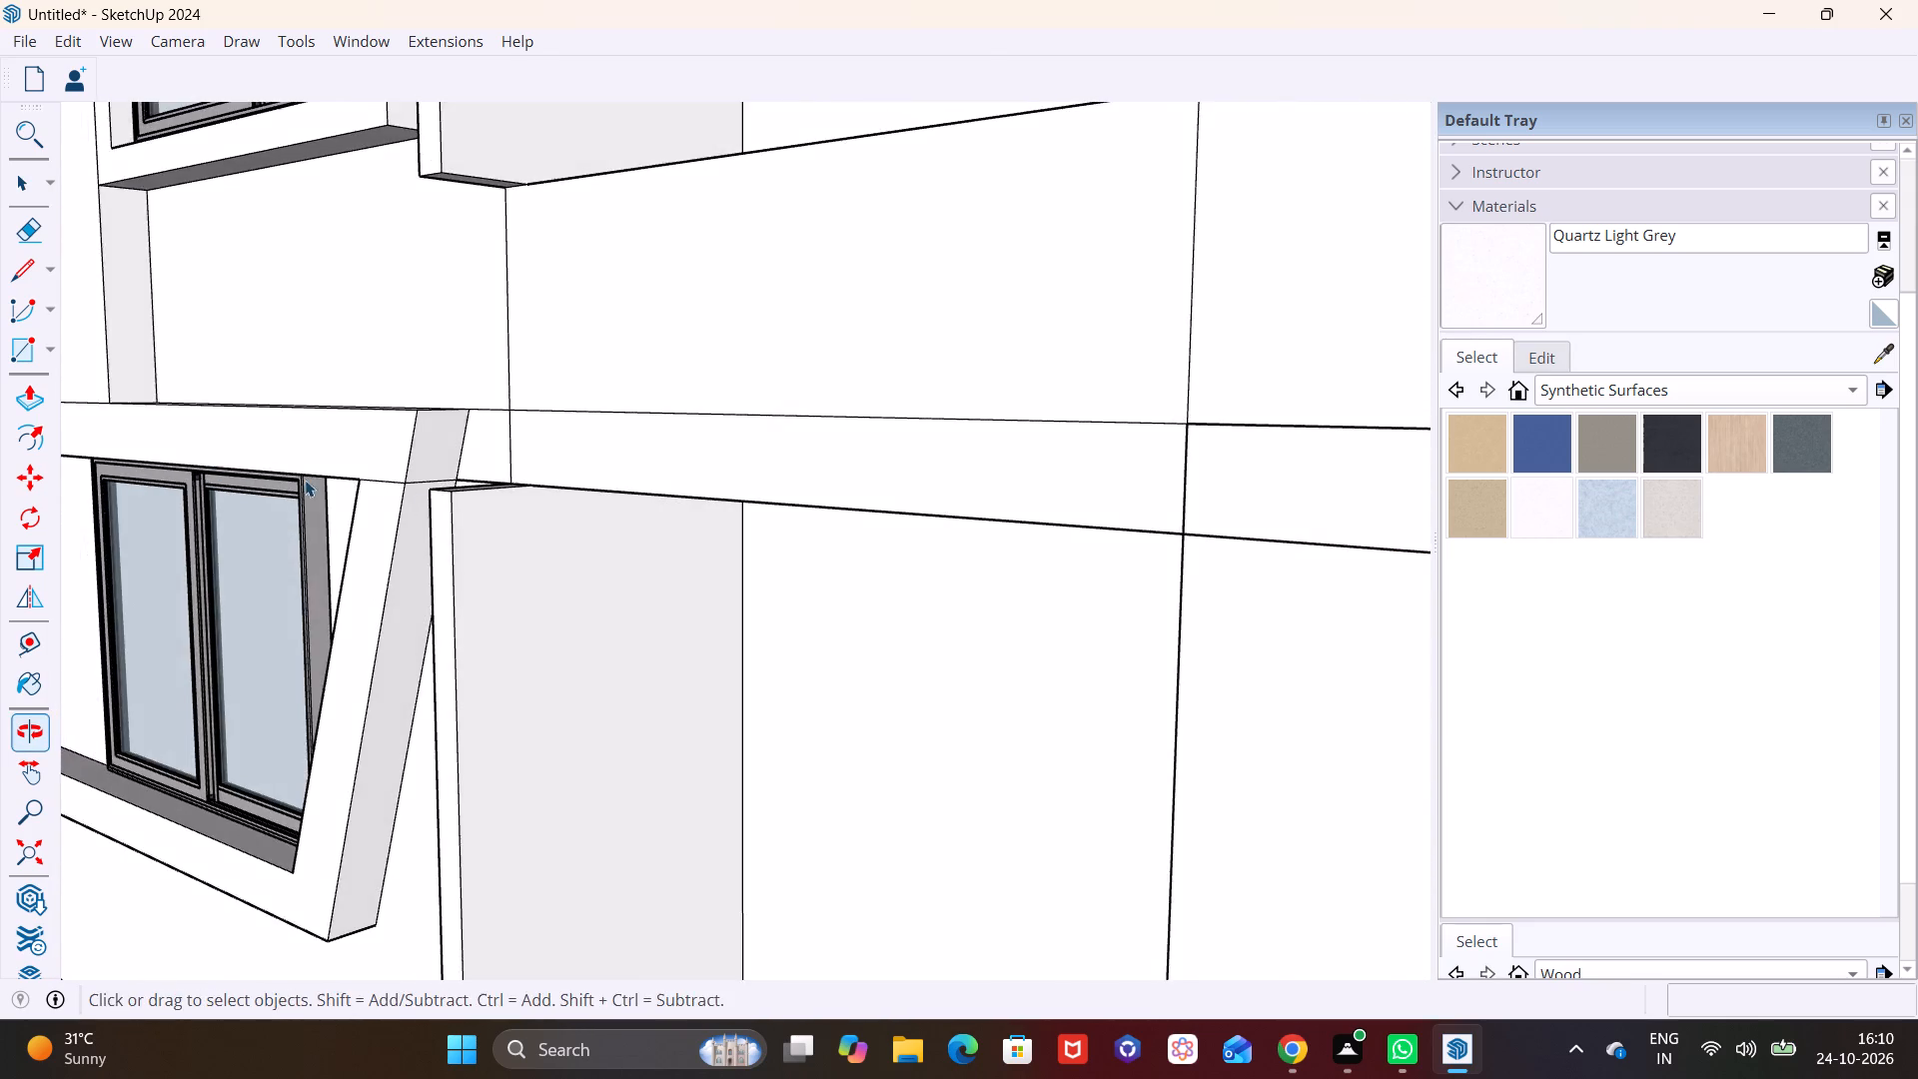
{"action": "scroll", "coordinate": [492, 512], "scroll_direction": "up", "scroll_amount": 2}
{"action": "middle_click_drag", "start_coordinate": [521, 501], "coordinate": [501, 364]}
{"action": "left_click", "coordinate": [9, 276]}
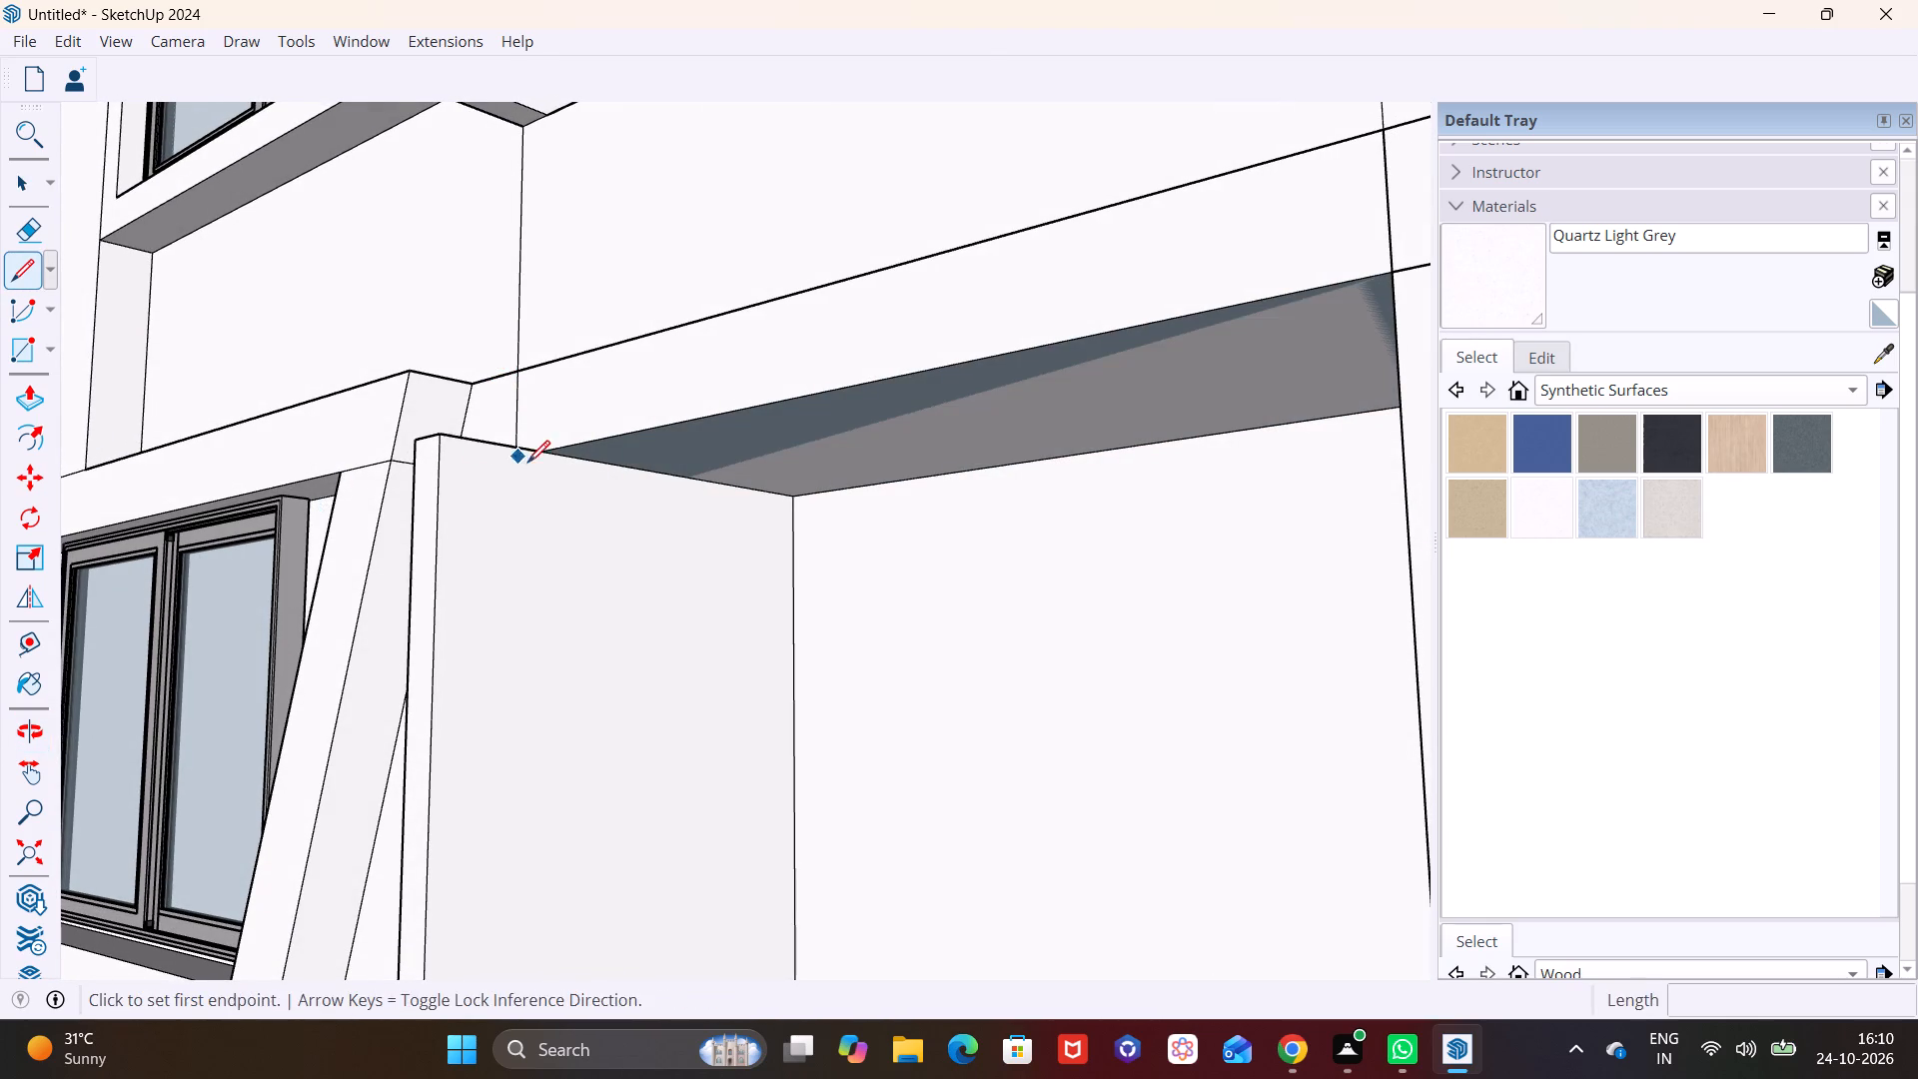
{"action": "middle_click_drag", "start_coordinate": [597, 503], "coordinate": [620, 580]}
{"action": "scroll", "coordinate": [721, 539], "scroll_direction": "up", "scroll_amount": 3}
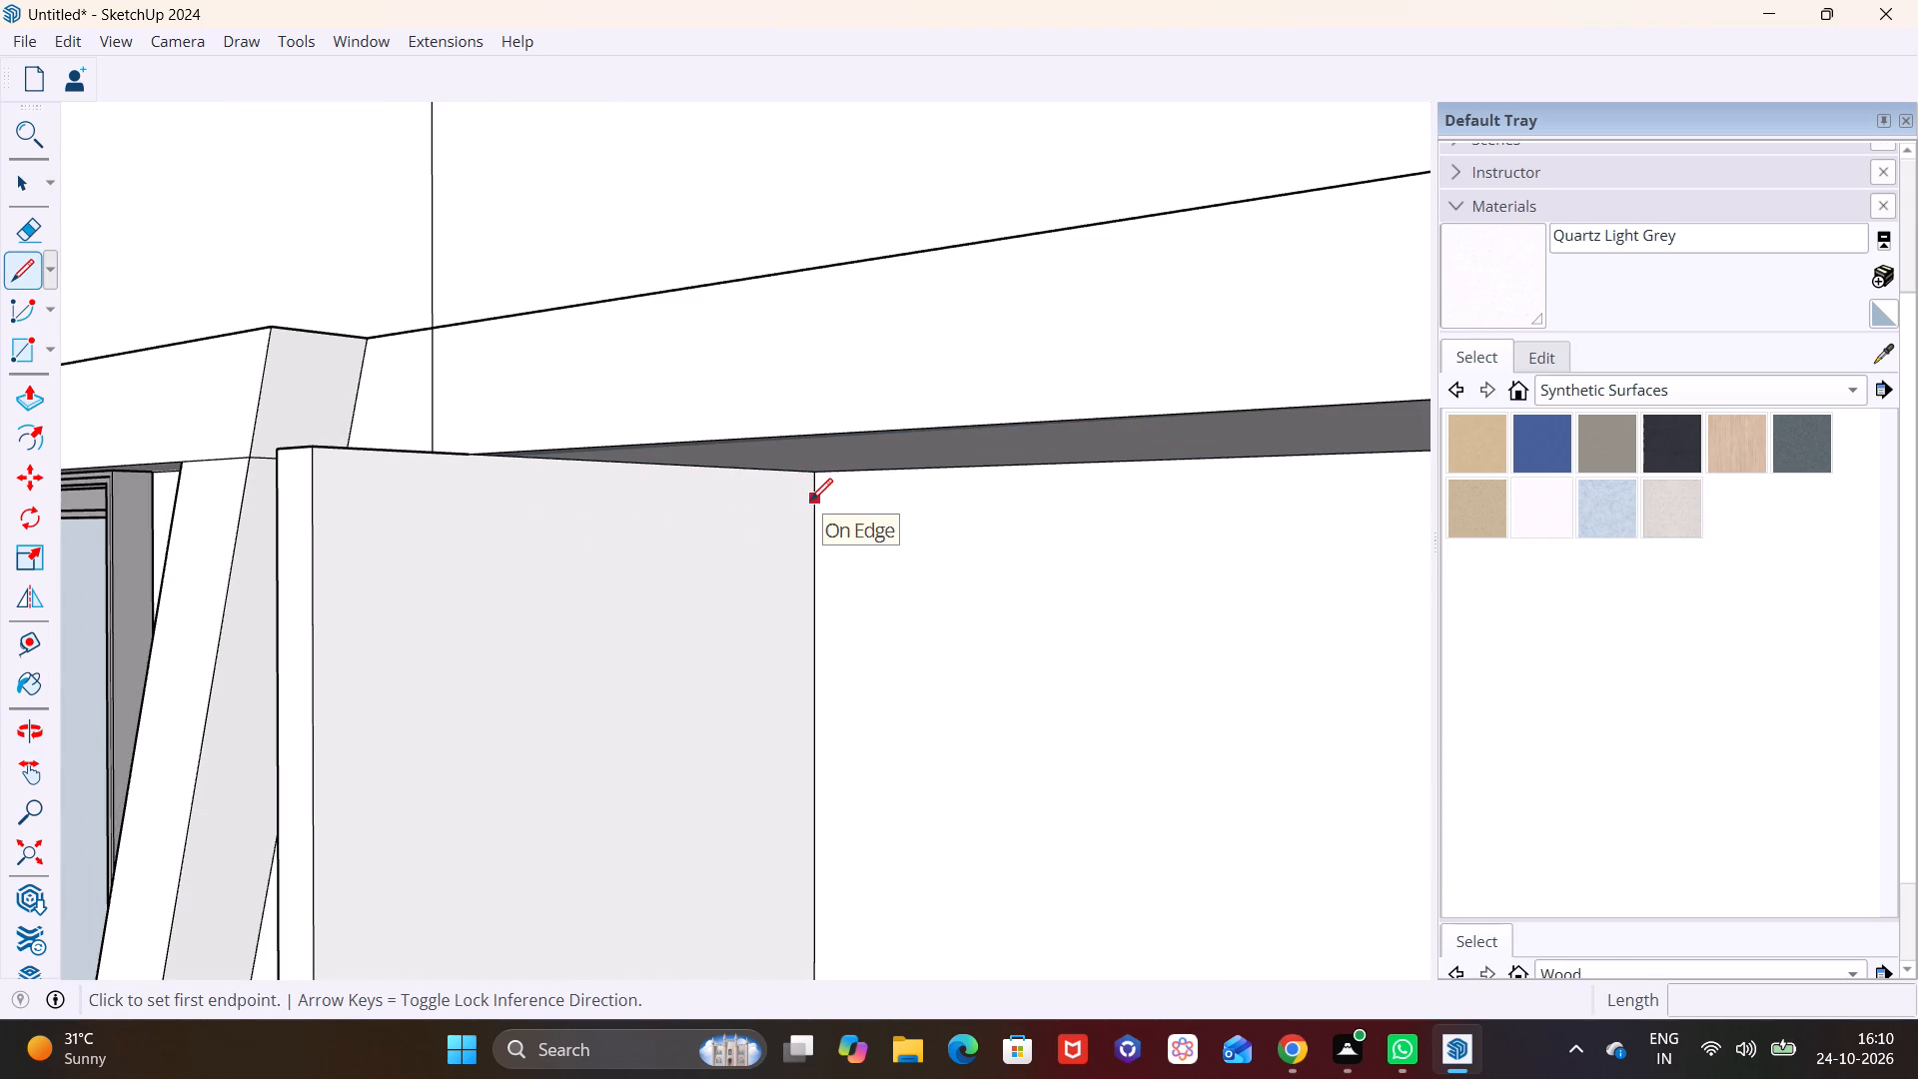
{"action": "left_click", "coordinate": [811, 501]}
{"action": "left_click", "coordinate": [310, 496]}
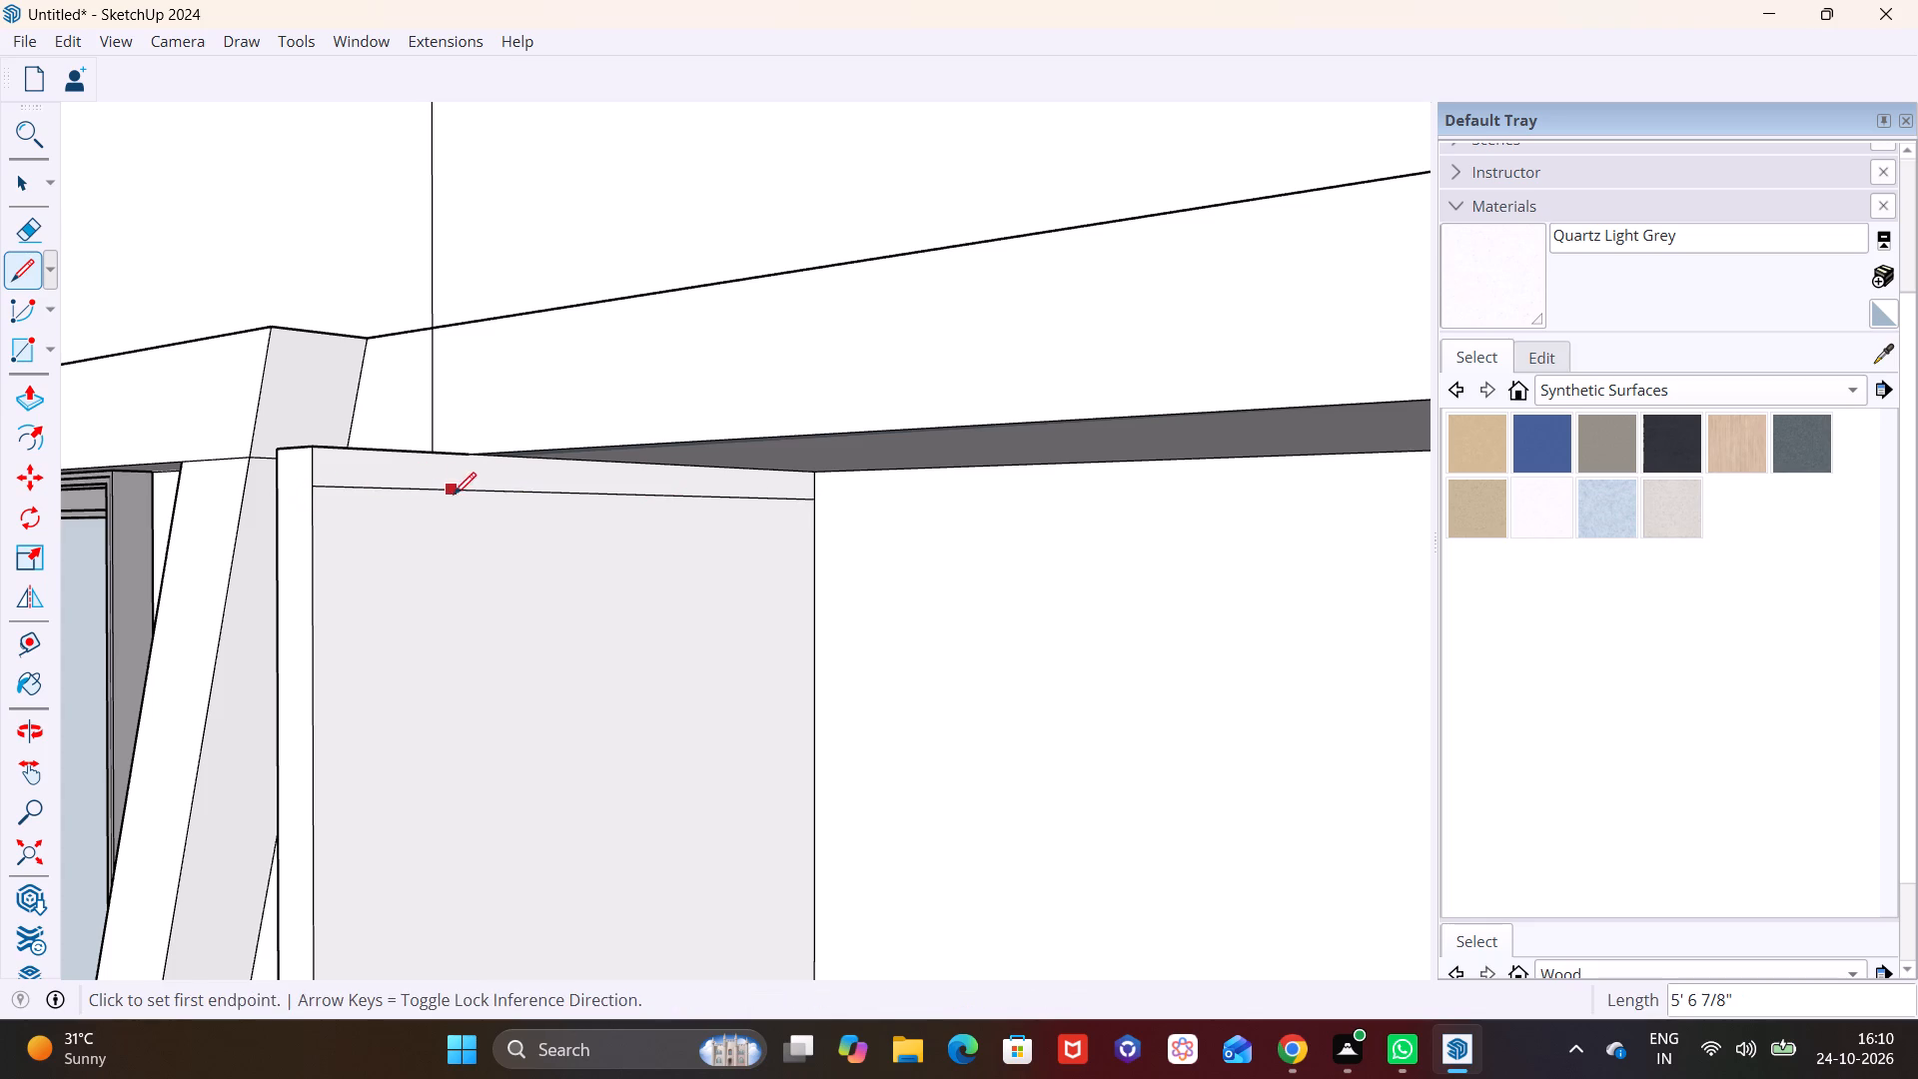
Pull the thin top strip of the lowest fin about 9' 1 1/16" across the opening's head to the opposite jamb.
{"action": "key", "text": "space"}
{"action": "left_click", "coordinate": [466, 484]}
{"action": "left_click", "coordinate": [19, 402]}
{"action": "left_click", "coordinate": [393, 469]}
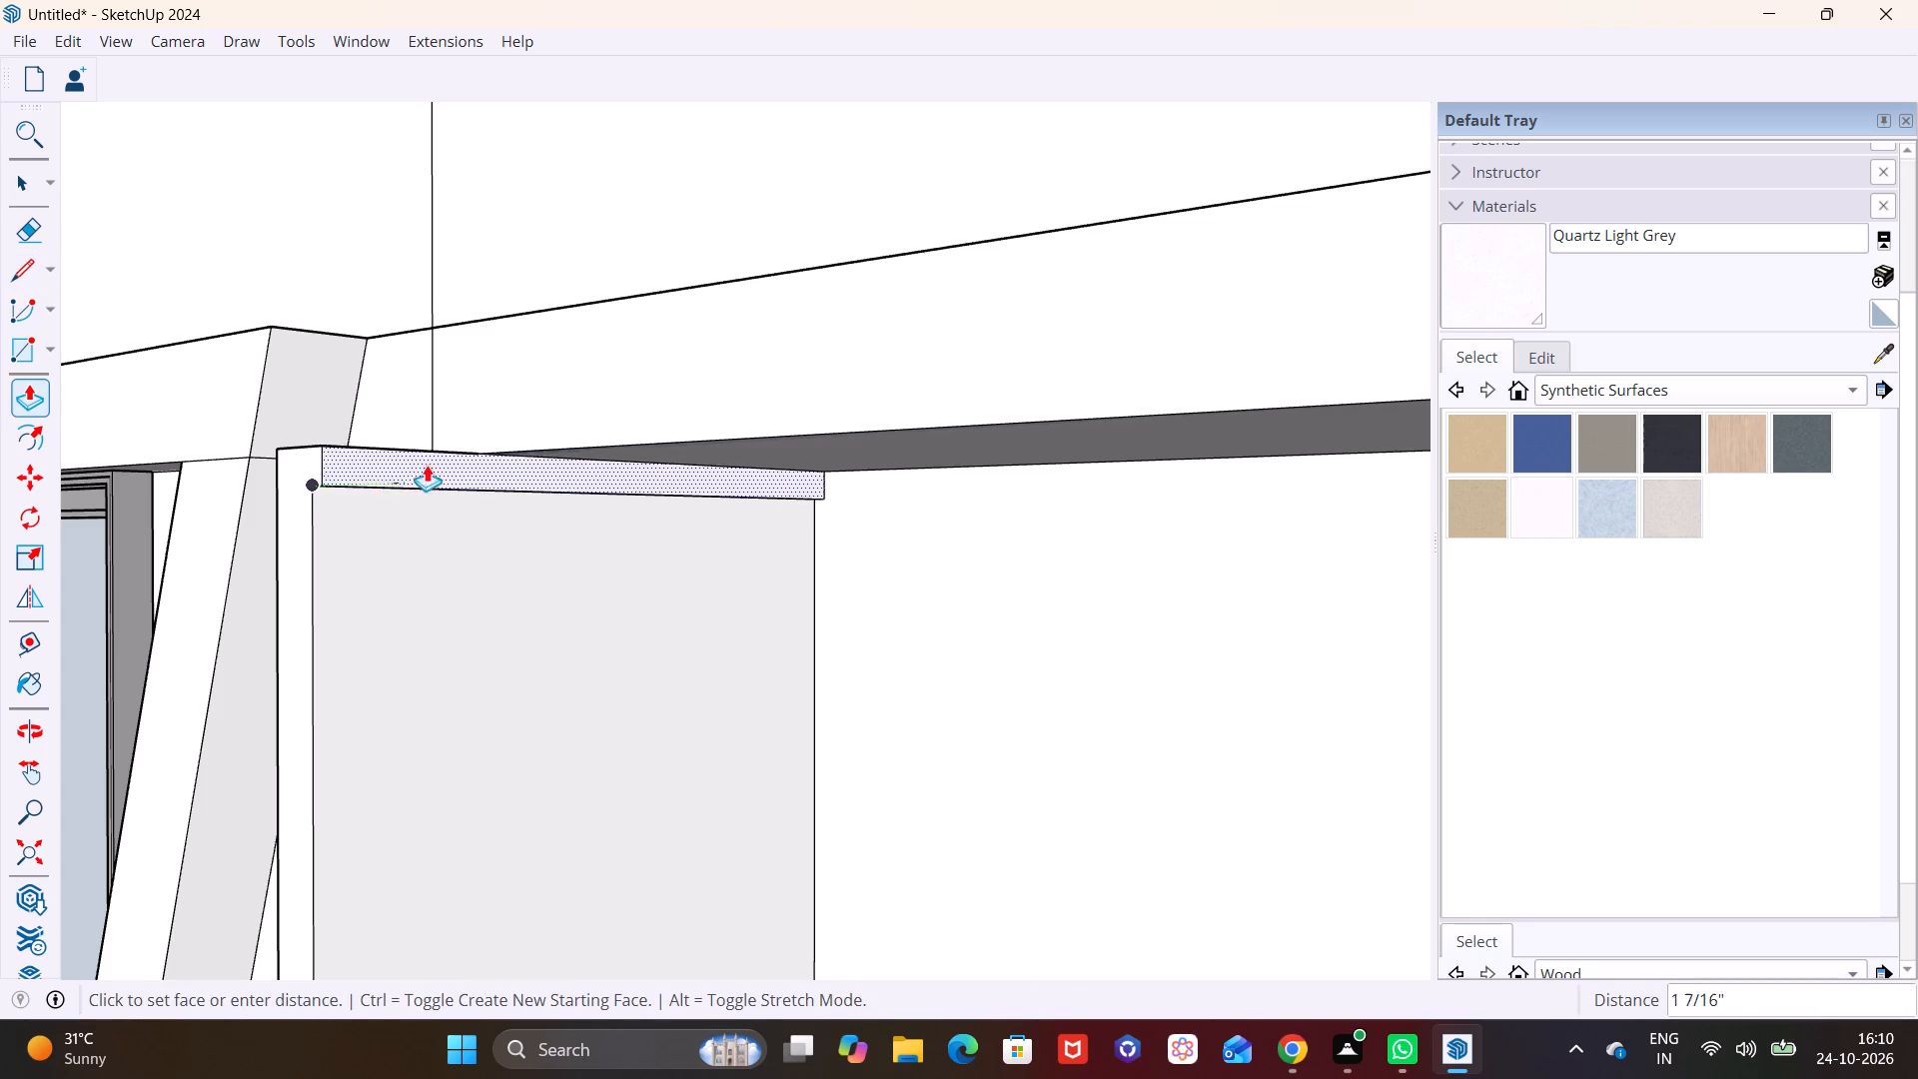
{"action": "scroll", "coordinate": [751, 527], "scroll_direction": "down", "scroll_amount": 11}
{"action": "middle_click", "coordinate": [853, 626], "text": "shift"}
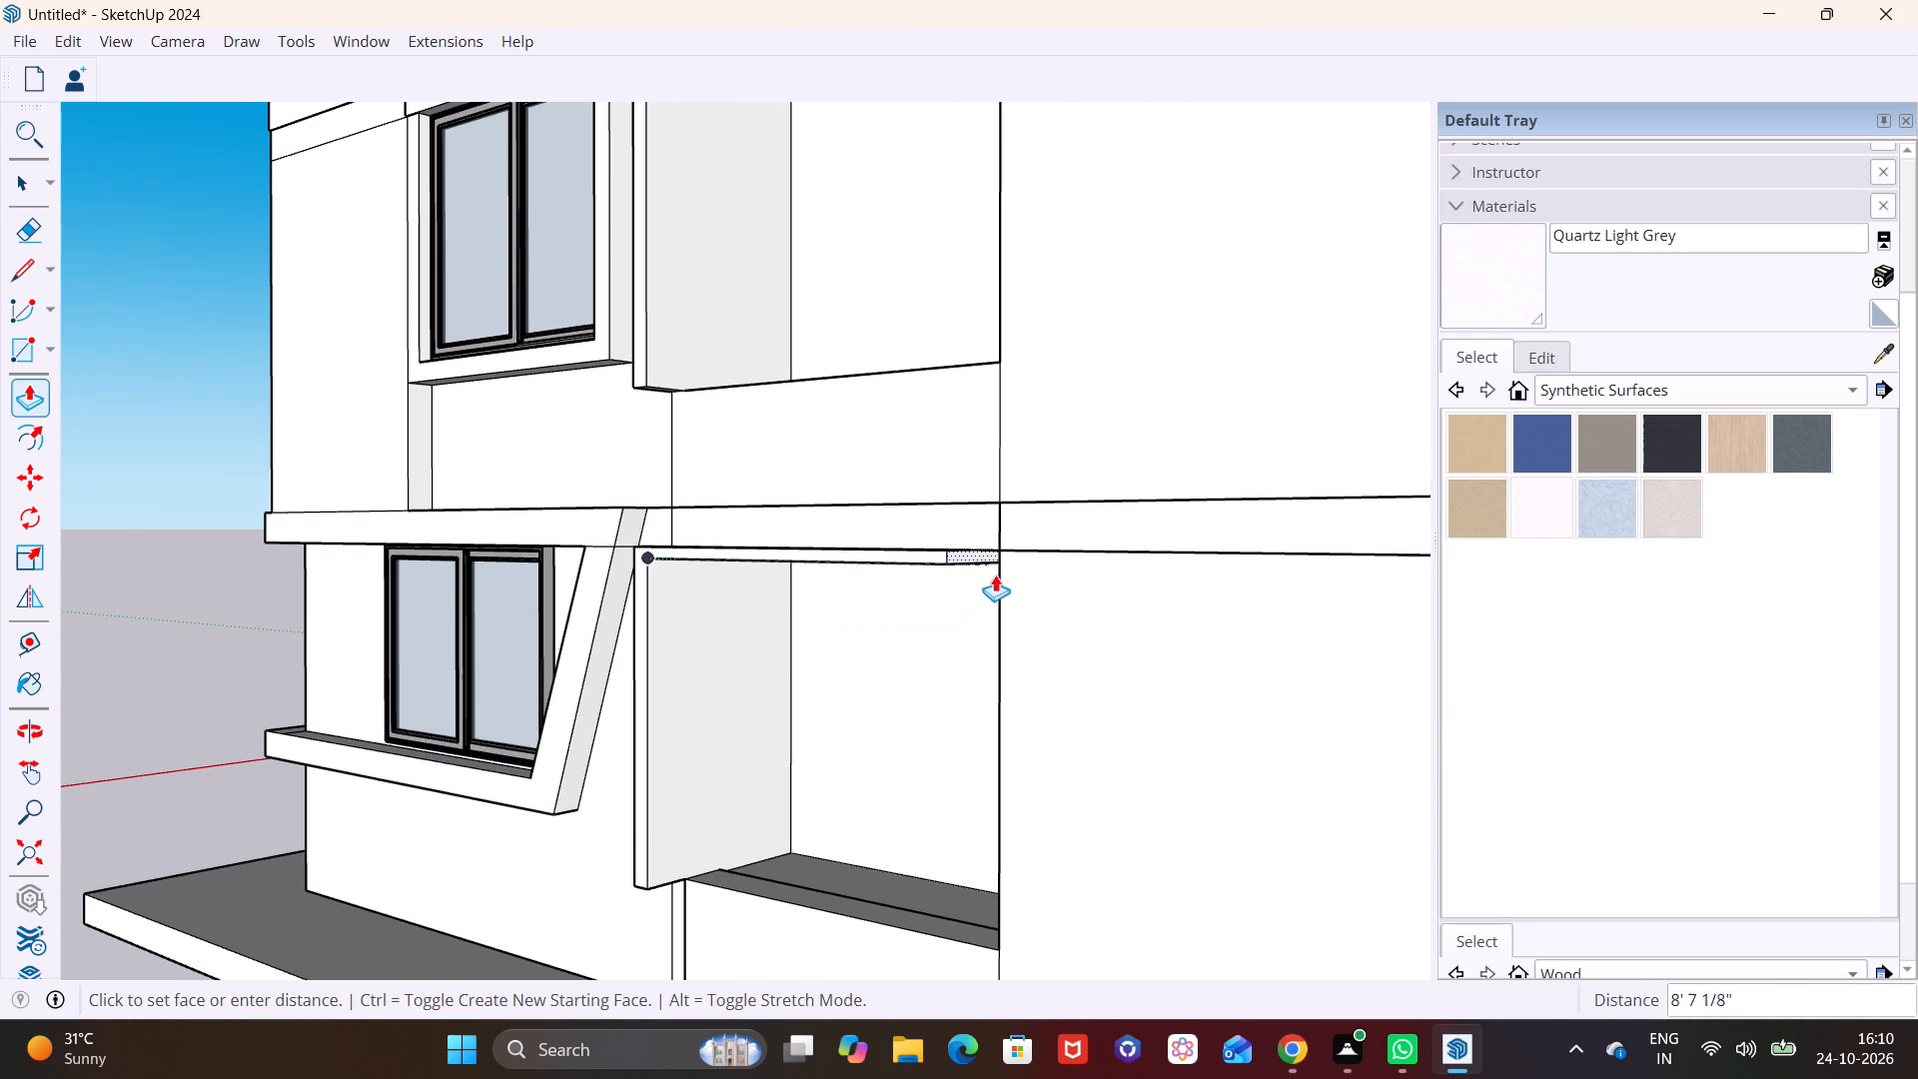
{"action": "middle_click_drag", "start_coordinate": [999, 566], "coordinate": [1316, 624]}
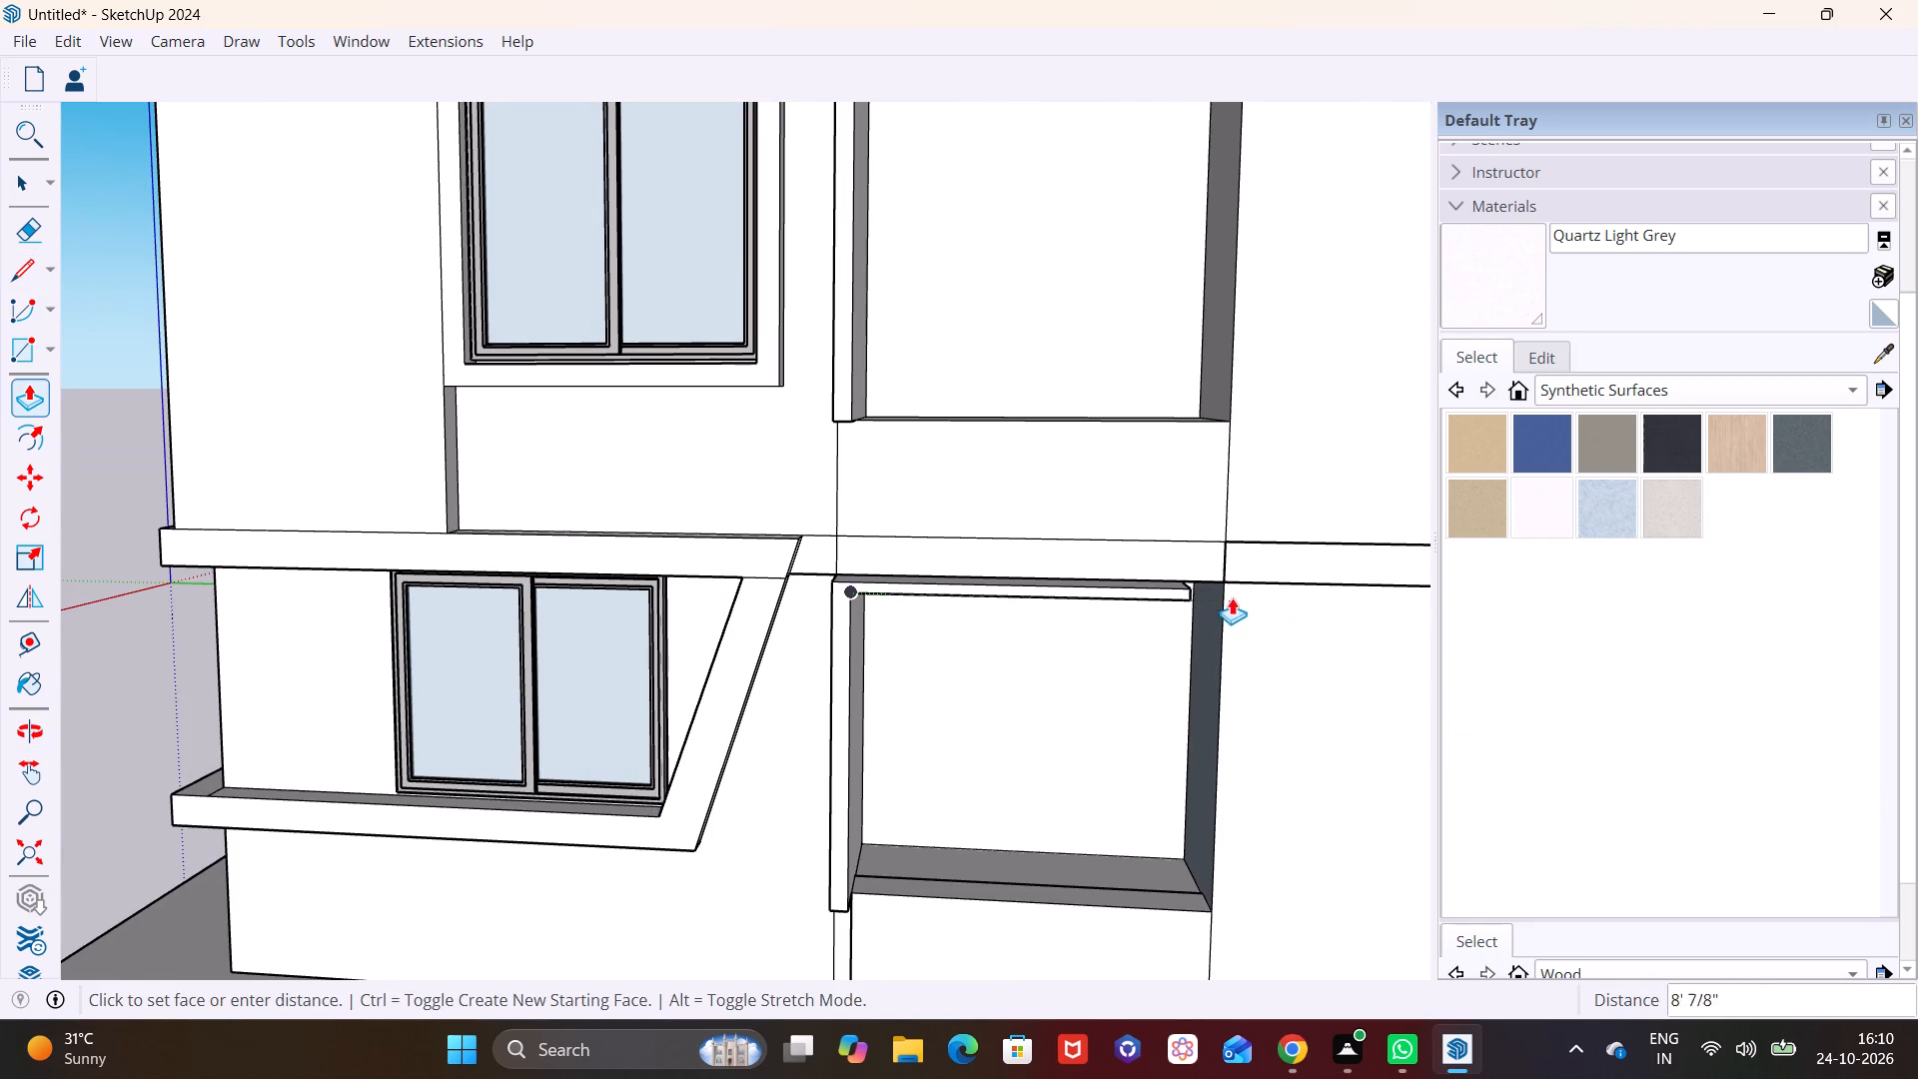
{"action": "left_click", "coordinate": [1291, 583]}
Draw a line across the inner face of the second opening's fin, just below its top edge.
{"action": "middle_click_drag", "start_coordinate": [824, 460], "coordinate": [587, 772], "text": "shift"}
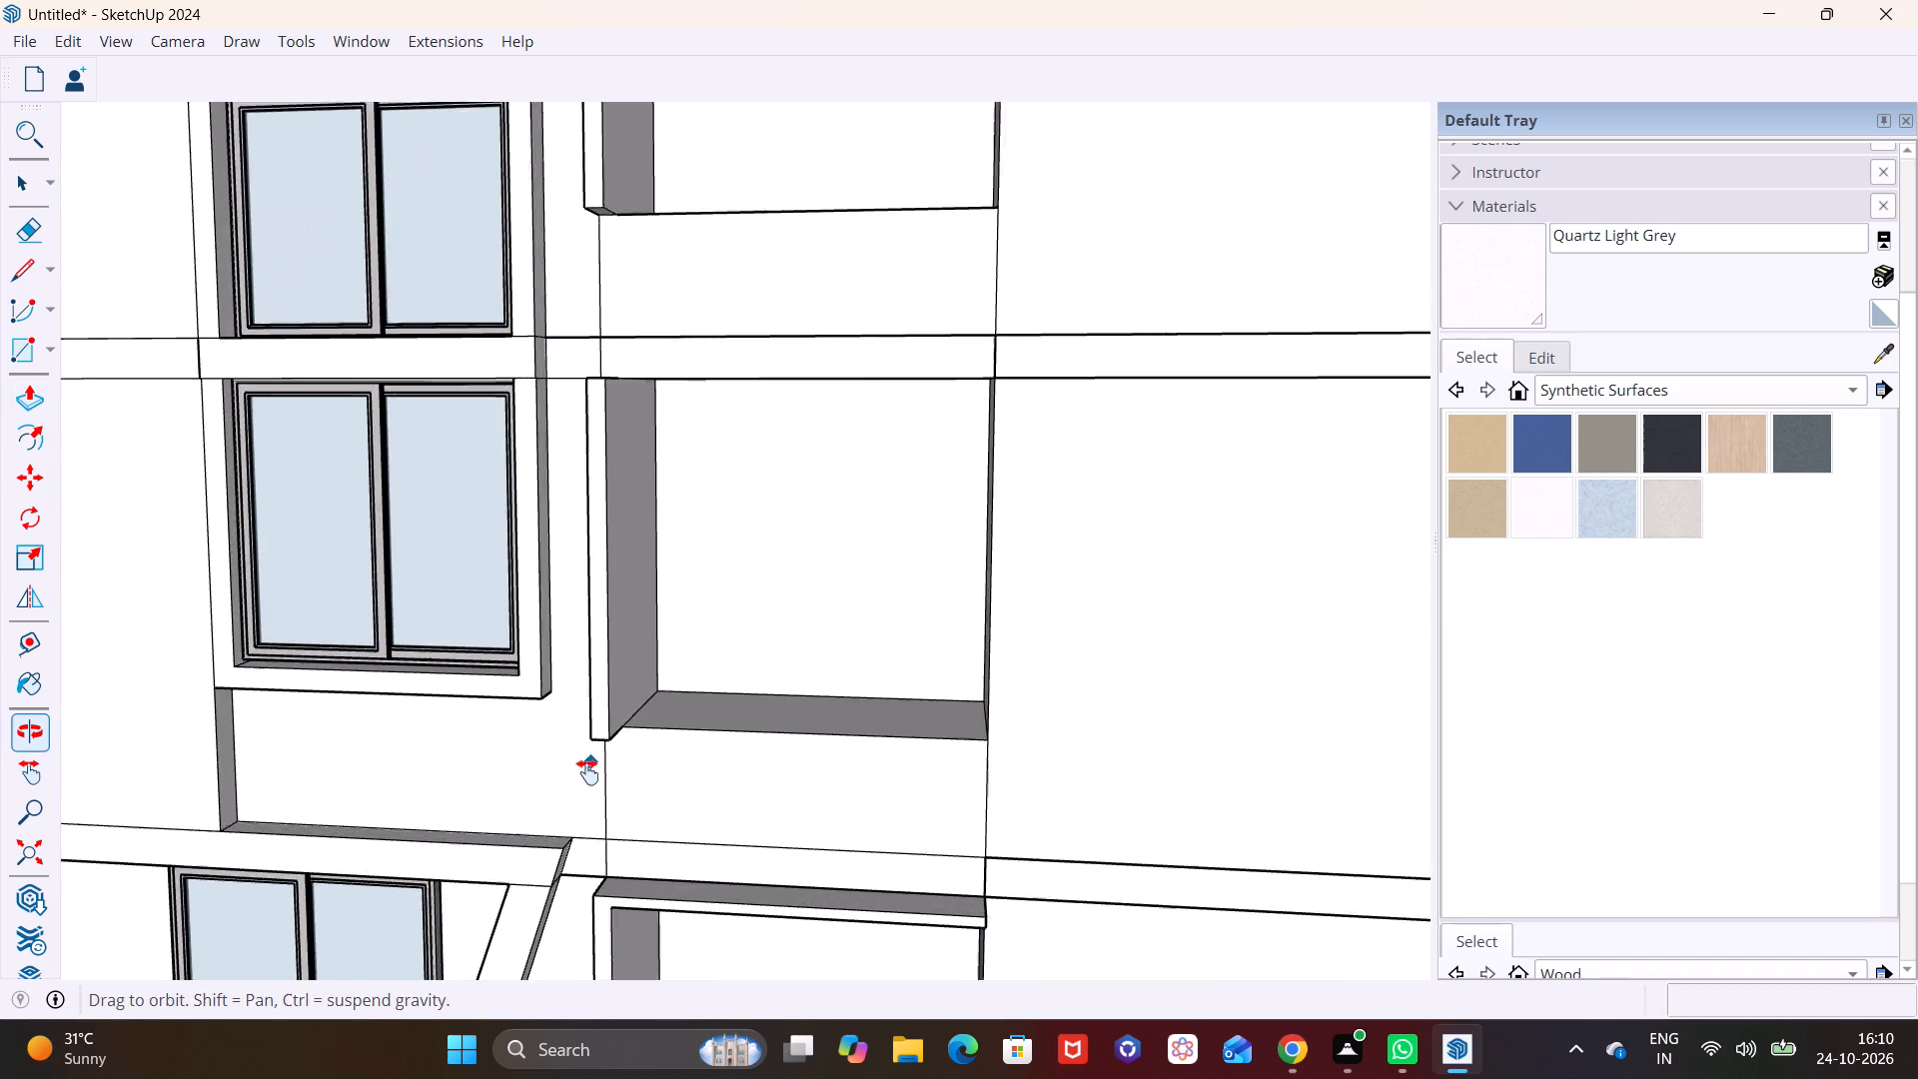
{"action": "middle_click_drag", "start_coordinate": [587, 772], "coordinate": [581, 786], "text": "shift"}
{"action": "scroll", "coordinate": [623, 485], "scroll_direction": "up", "scroll_amount": 6}
{"action": "middle_click_drag", "start_coordinate": [584, 450], "coordinate": [411, 444]}
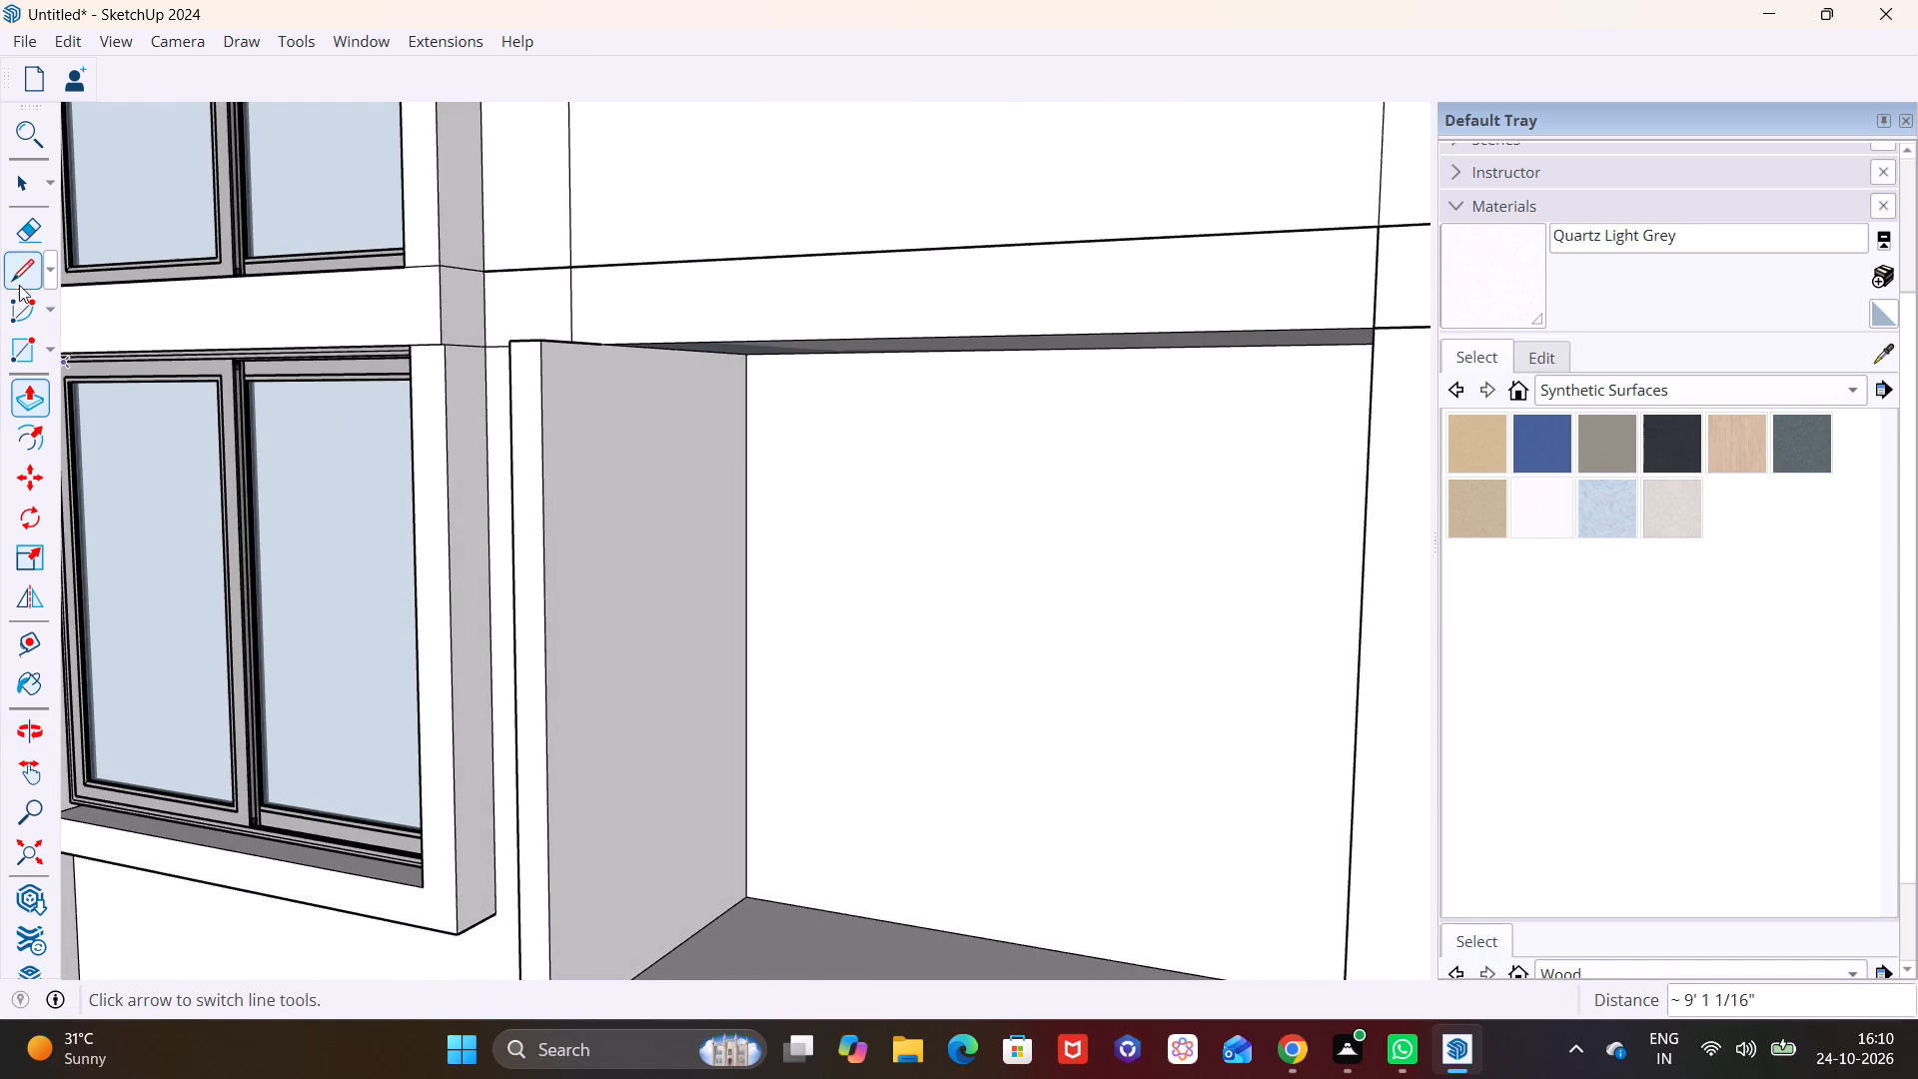
{"action": "left_click", "coordinate": [17, 272]}
{"action": "left_click", "coordinate": [749, 376]}
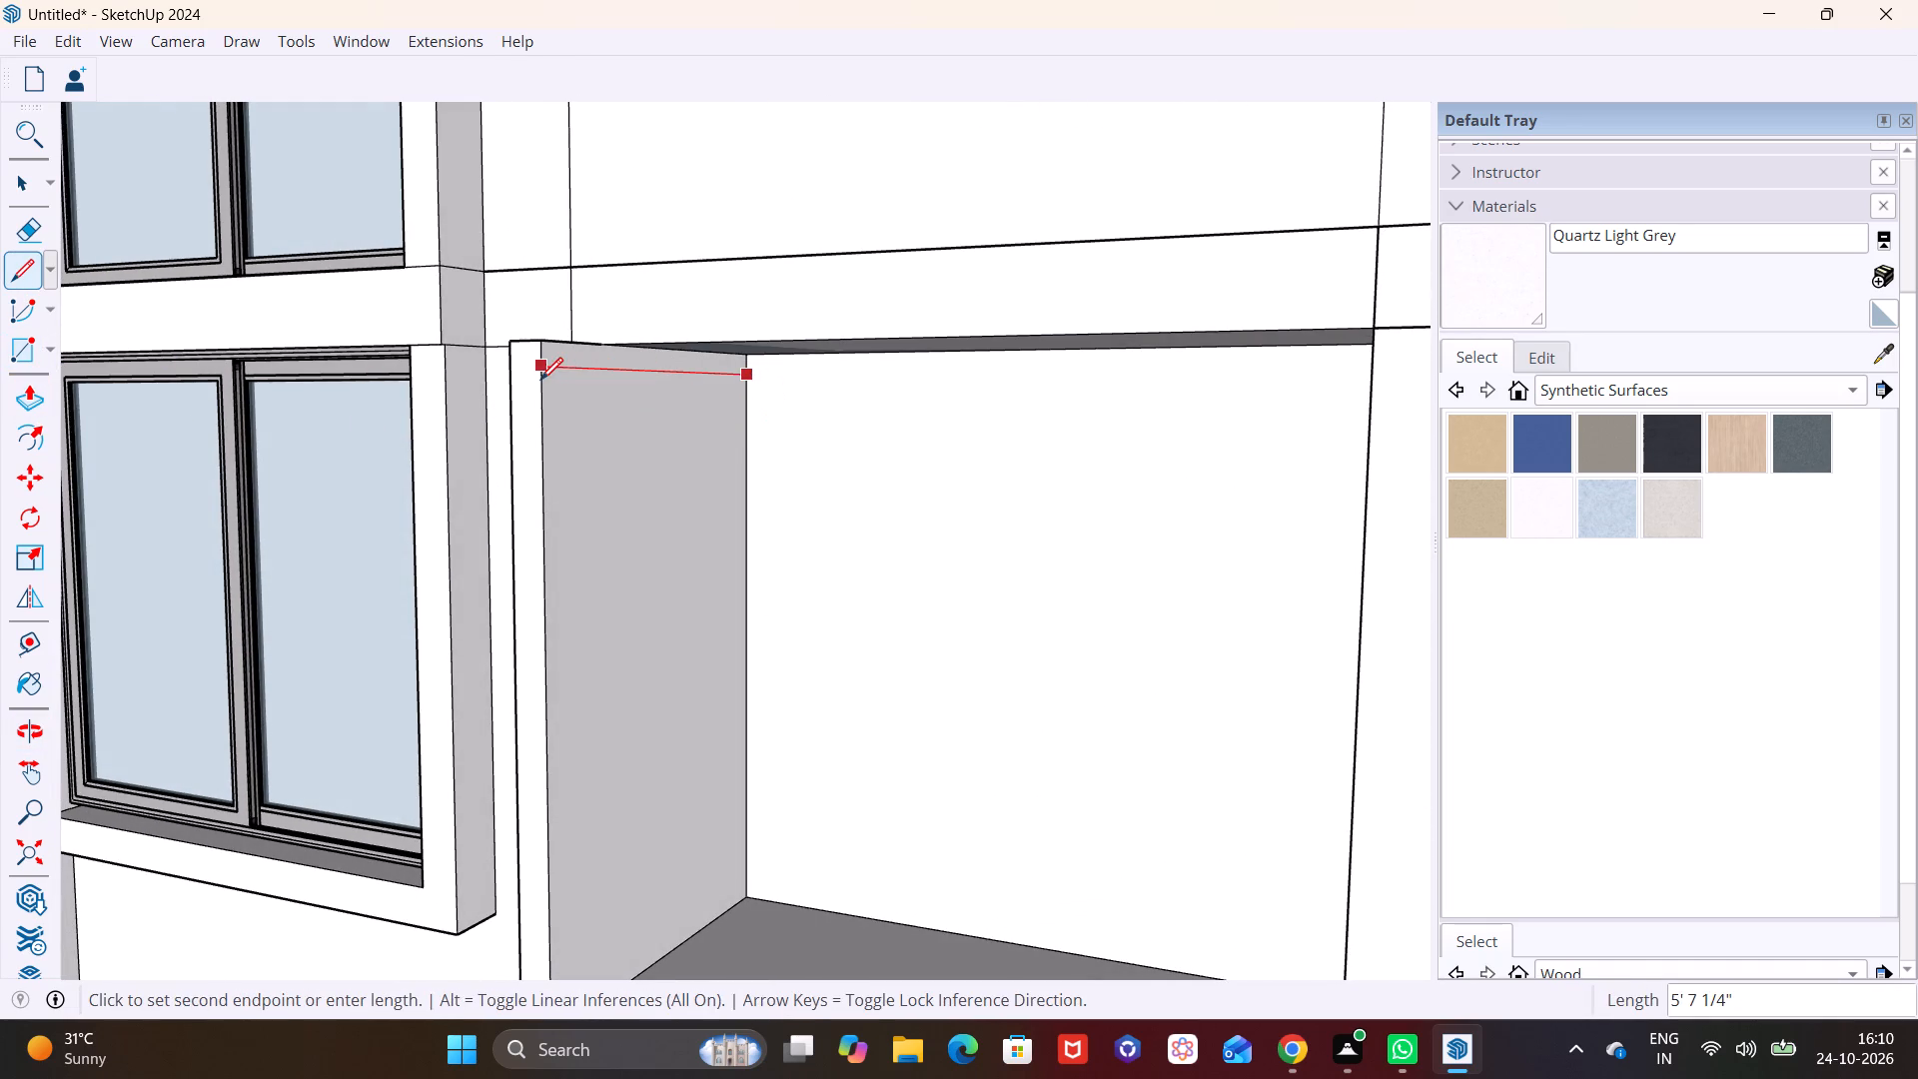
{"action": "left_click", "coordinate": [540, 380]}
Pull the second fin's thin top strip about 9' 1 1/16" across the opening's head to the opposite jamb.
{"action": "key", "text": "space"}
{"action": "left_click", "coordinate": [593, 355]}
{"action": "left_click", "coordinate": [20, 395]}
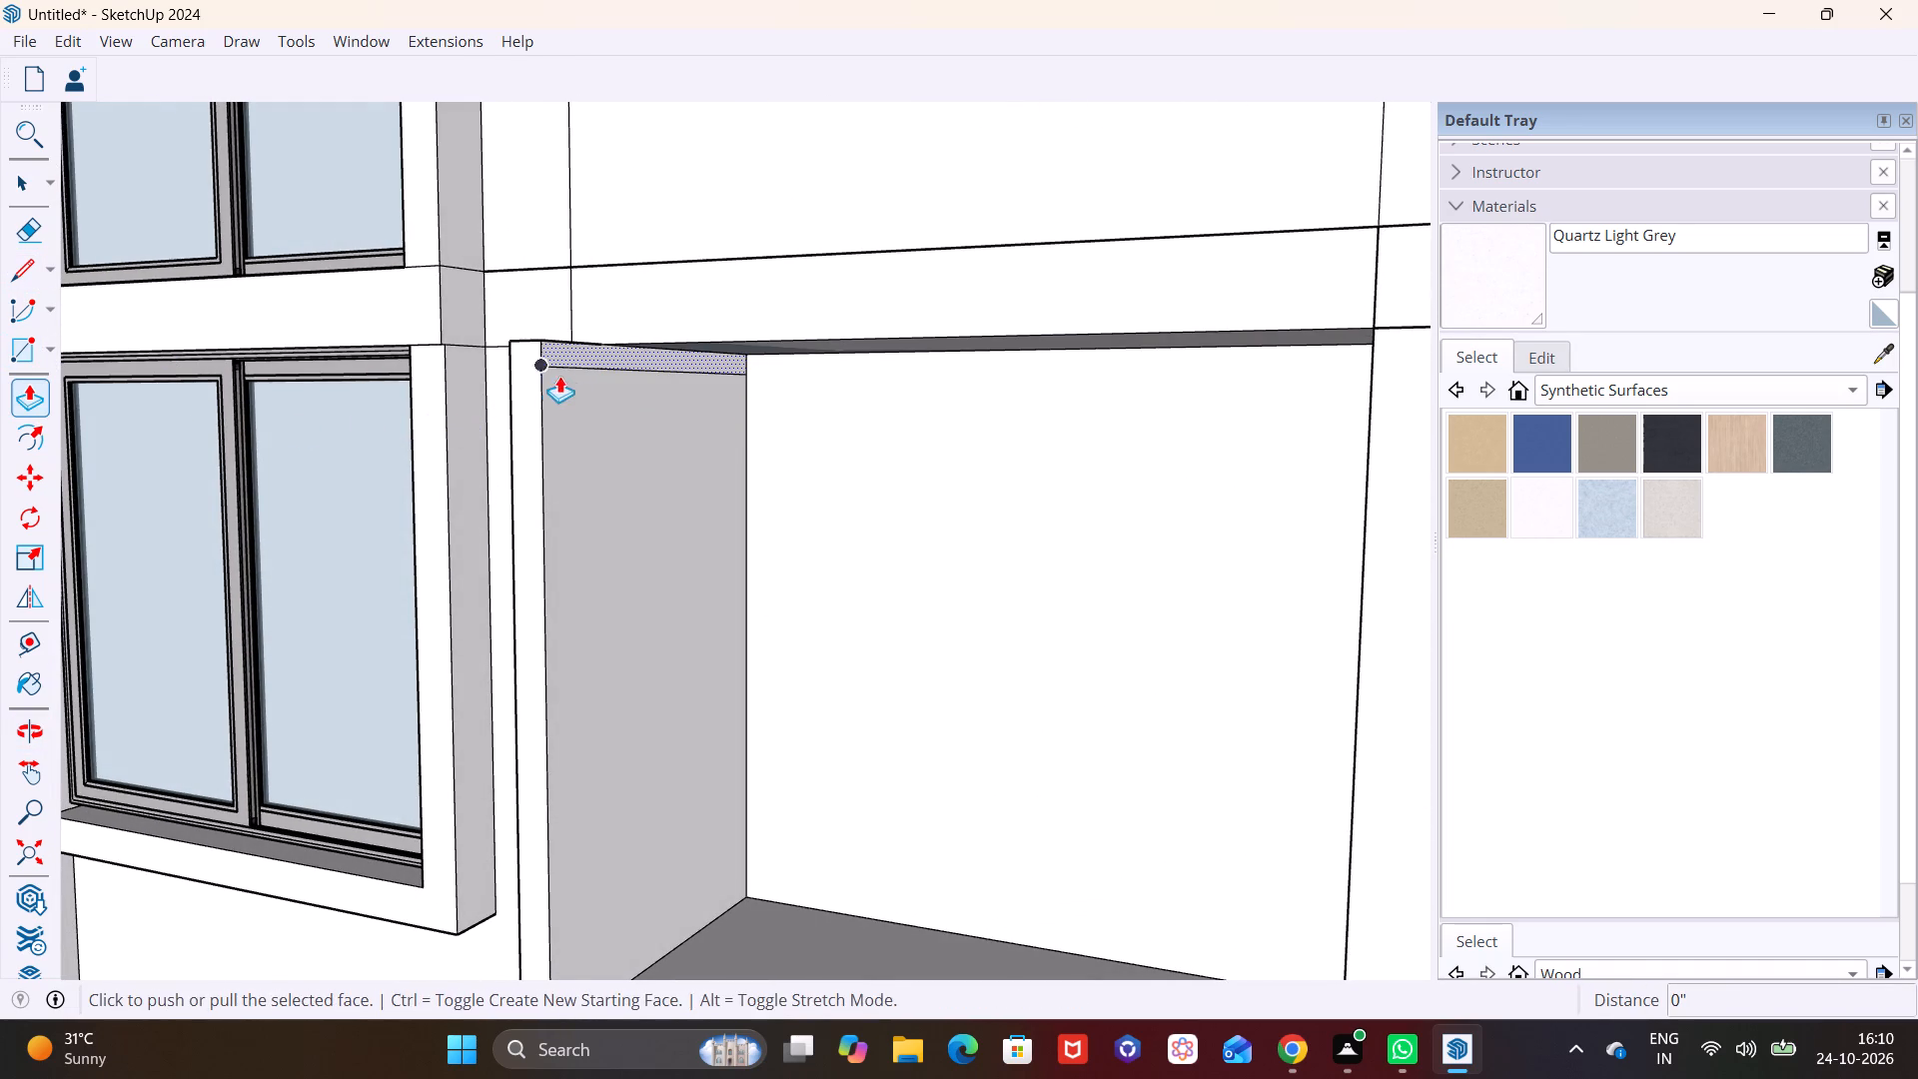
{"action": "left_click", "coordinate": [567, 361]}
{"action": "left_click", "coordinate": [1374, 361]}
Draw a line across the inner face of the third opening's fin, just below its top edge.
{"action": "scroll", "coordinate": [1228, 399], "scroll_direction": "down", "scroll_amount": 3}
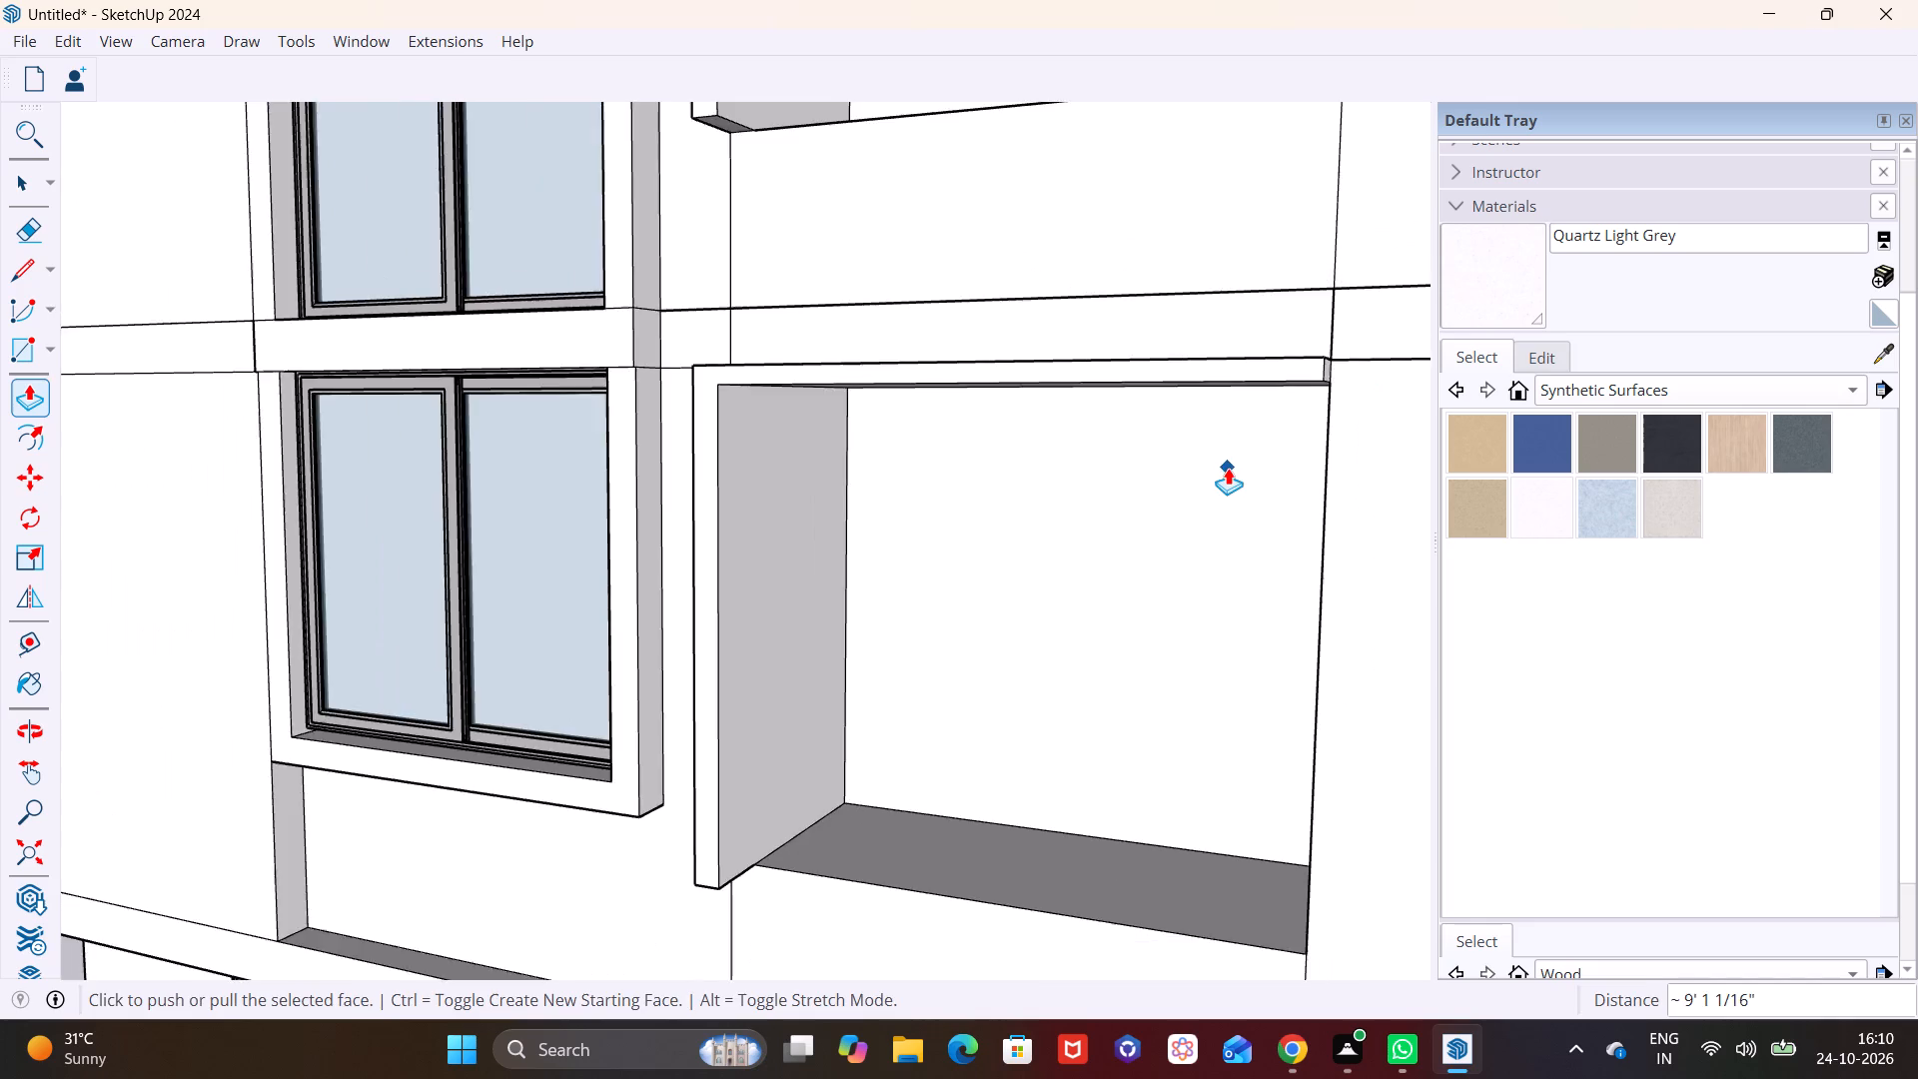
{"action": "middle_click_drag", "start_coordinate": [1217, 447], "coordinate": [1006, 943], "text": "shift"}
{"action": "middle_click_drag", "start_coordinate": [714, 463], "coordinate": [695, 925], "text": "shift"}
{"action": "scroll", "coordinate": [563, 731], "scroll_direction": "up", "scroll_amount": 3}
{"action": "middle_click_drag", "start_coordinate": [566, 712], "coordinate": [568, 583]}
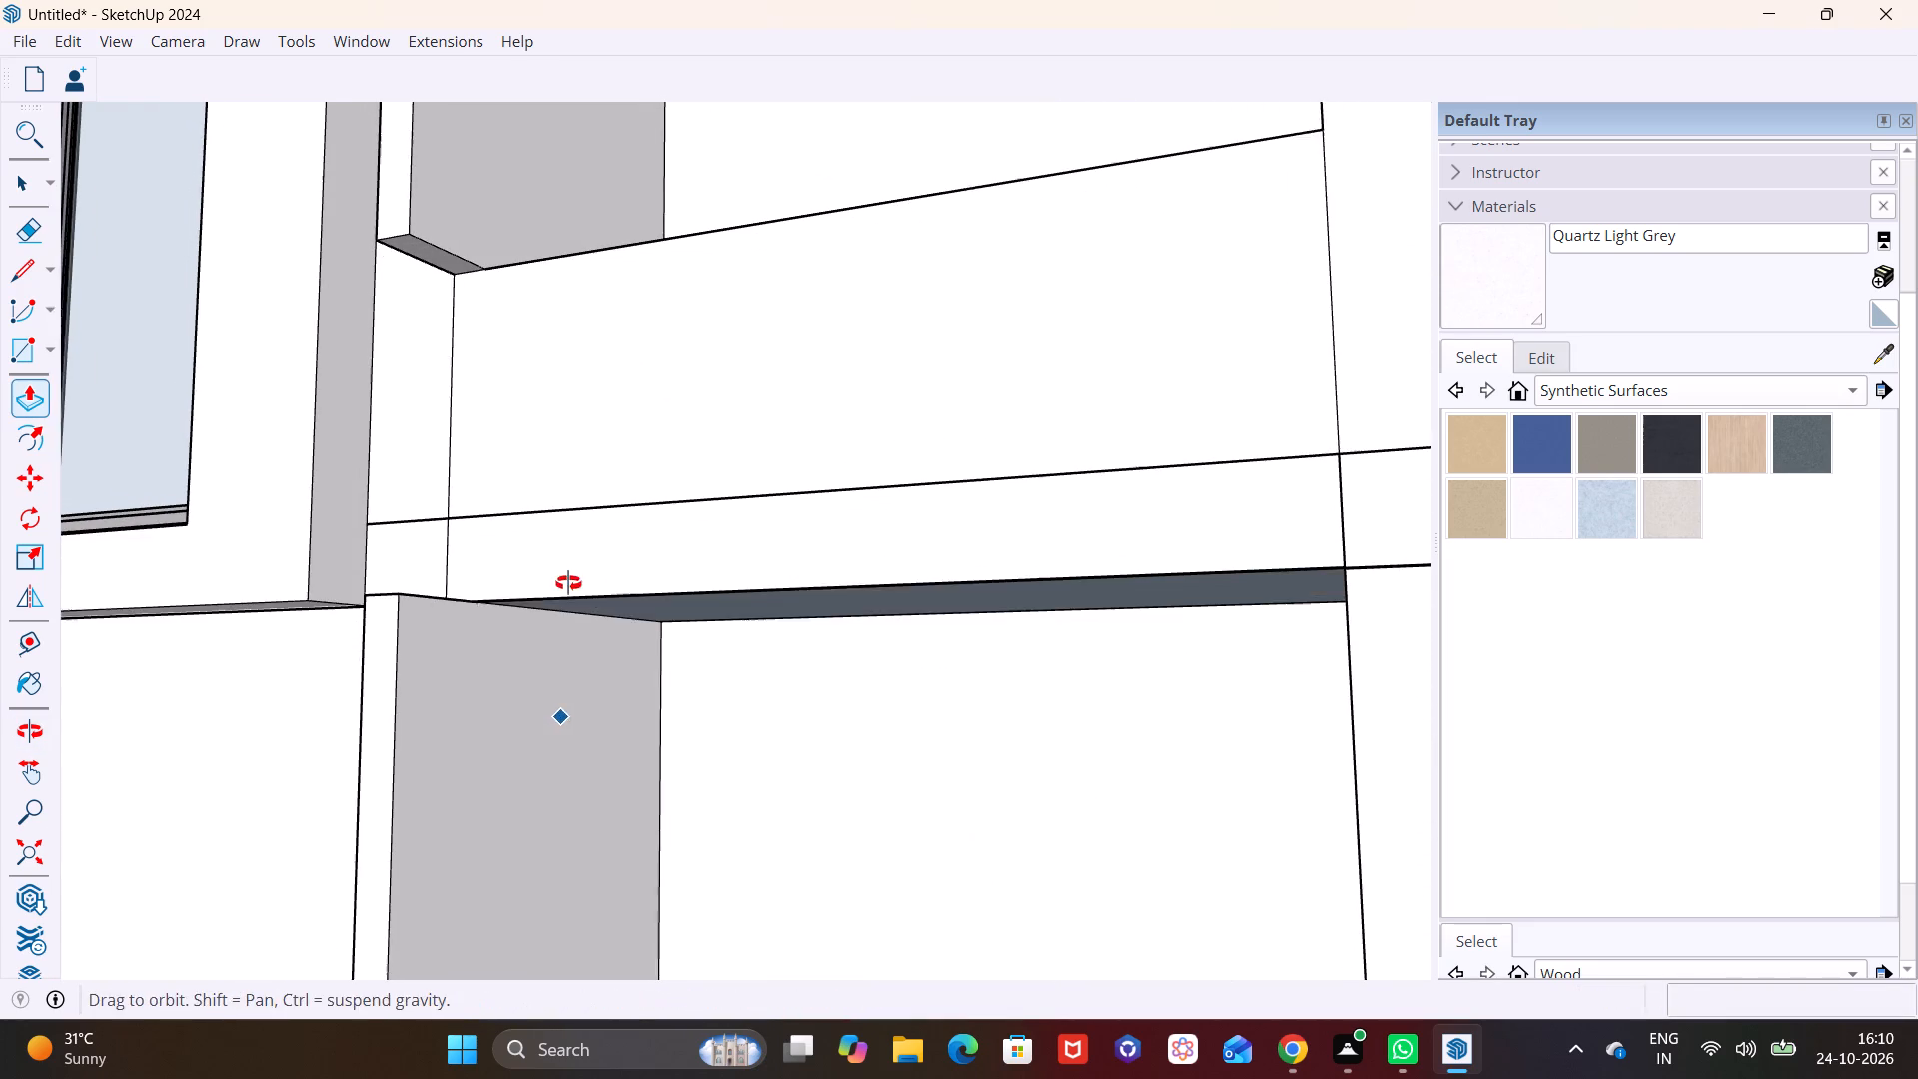
{"action": "middle_click_drag", "start_coordinate": [568, 583], "coordinate": [568, 581]}
{"action": "left_click", "coordinate": [22, 265]}
{"action": "scroll", "coordinate": [547, 651], "scroll_direction": "up", "scroll_amount": 3}
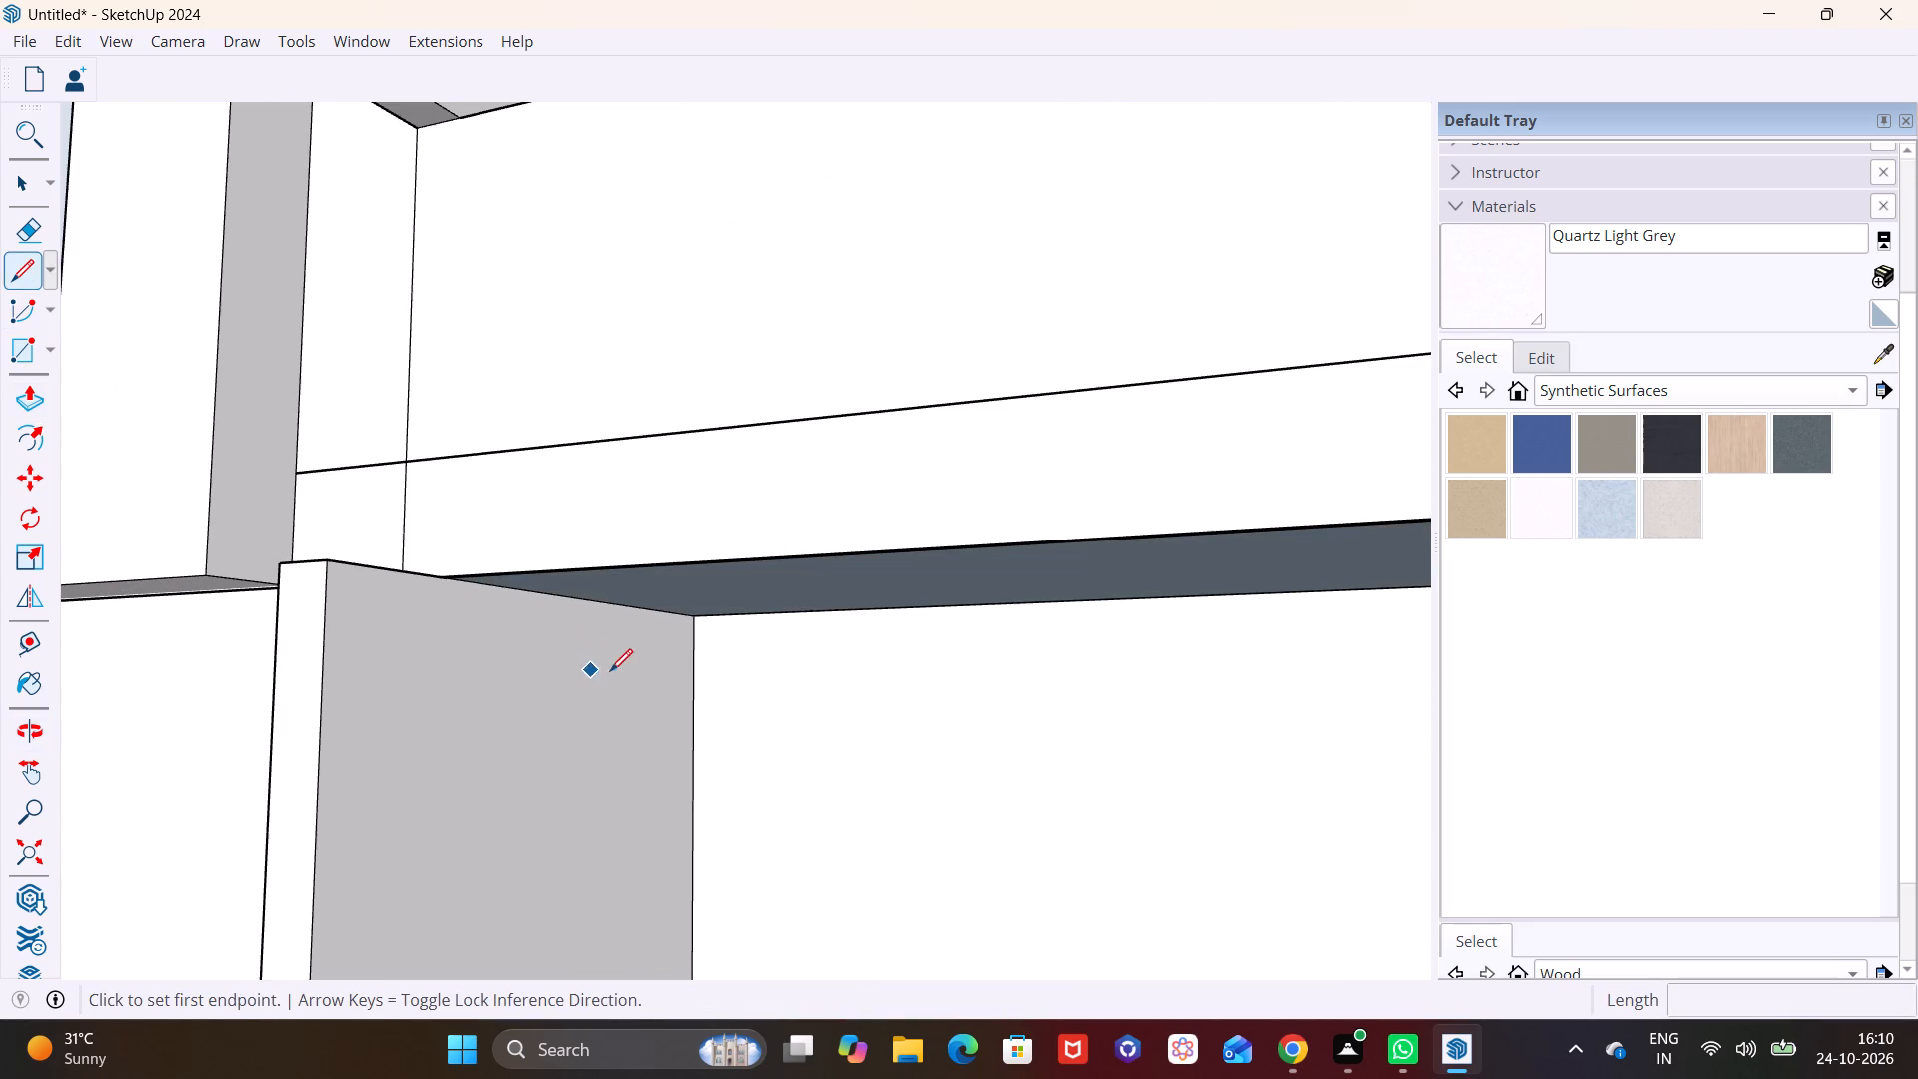
{"action": "left_click", "coordinate": [693, 642]}
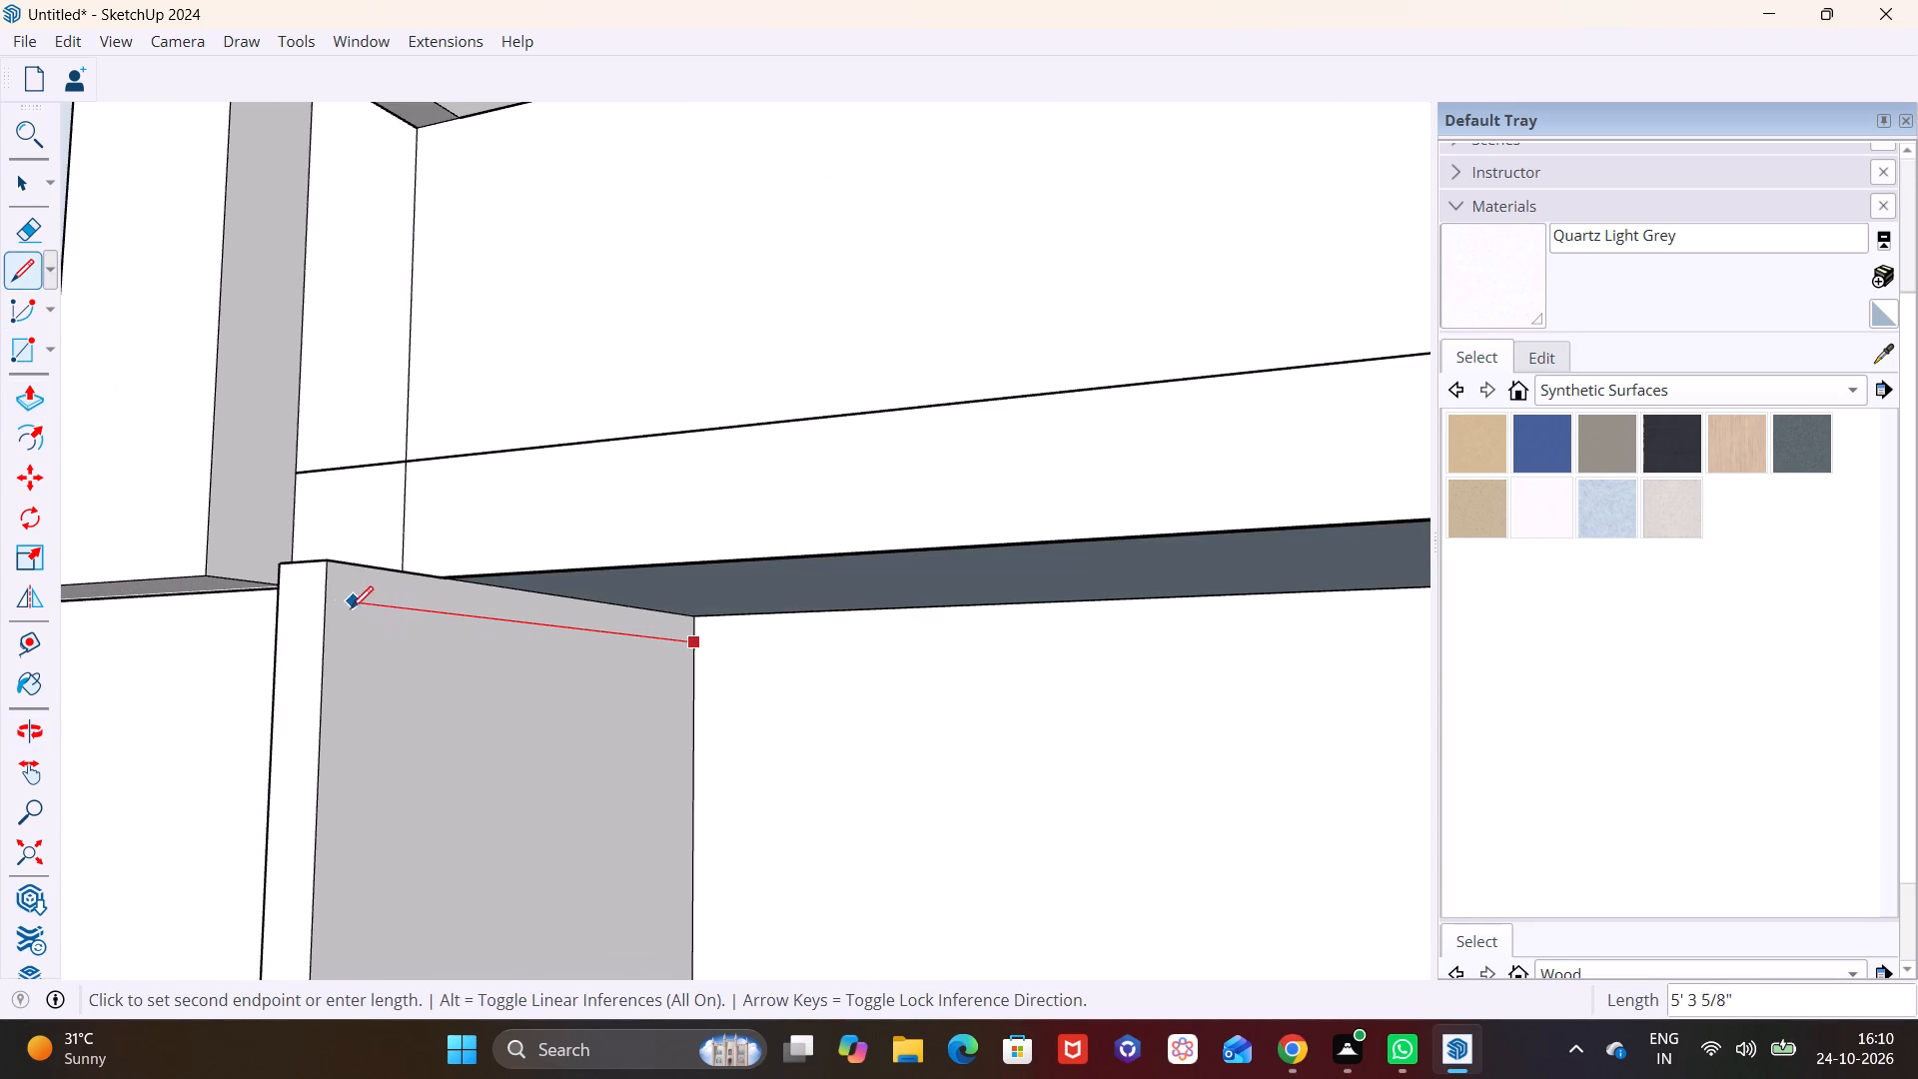
{"action": "left_click", "coordinate": [325, 593]}
Pull the third fin's thin top strip about 9' 1 1/16" across the opening's head to the opposite jamb.
{"action": "key", "text": "space"}
{"action": "left_click", "coordinate": [405, 595]}
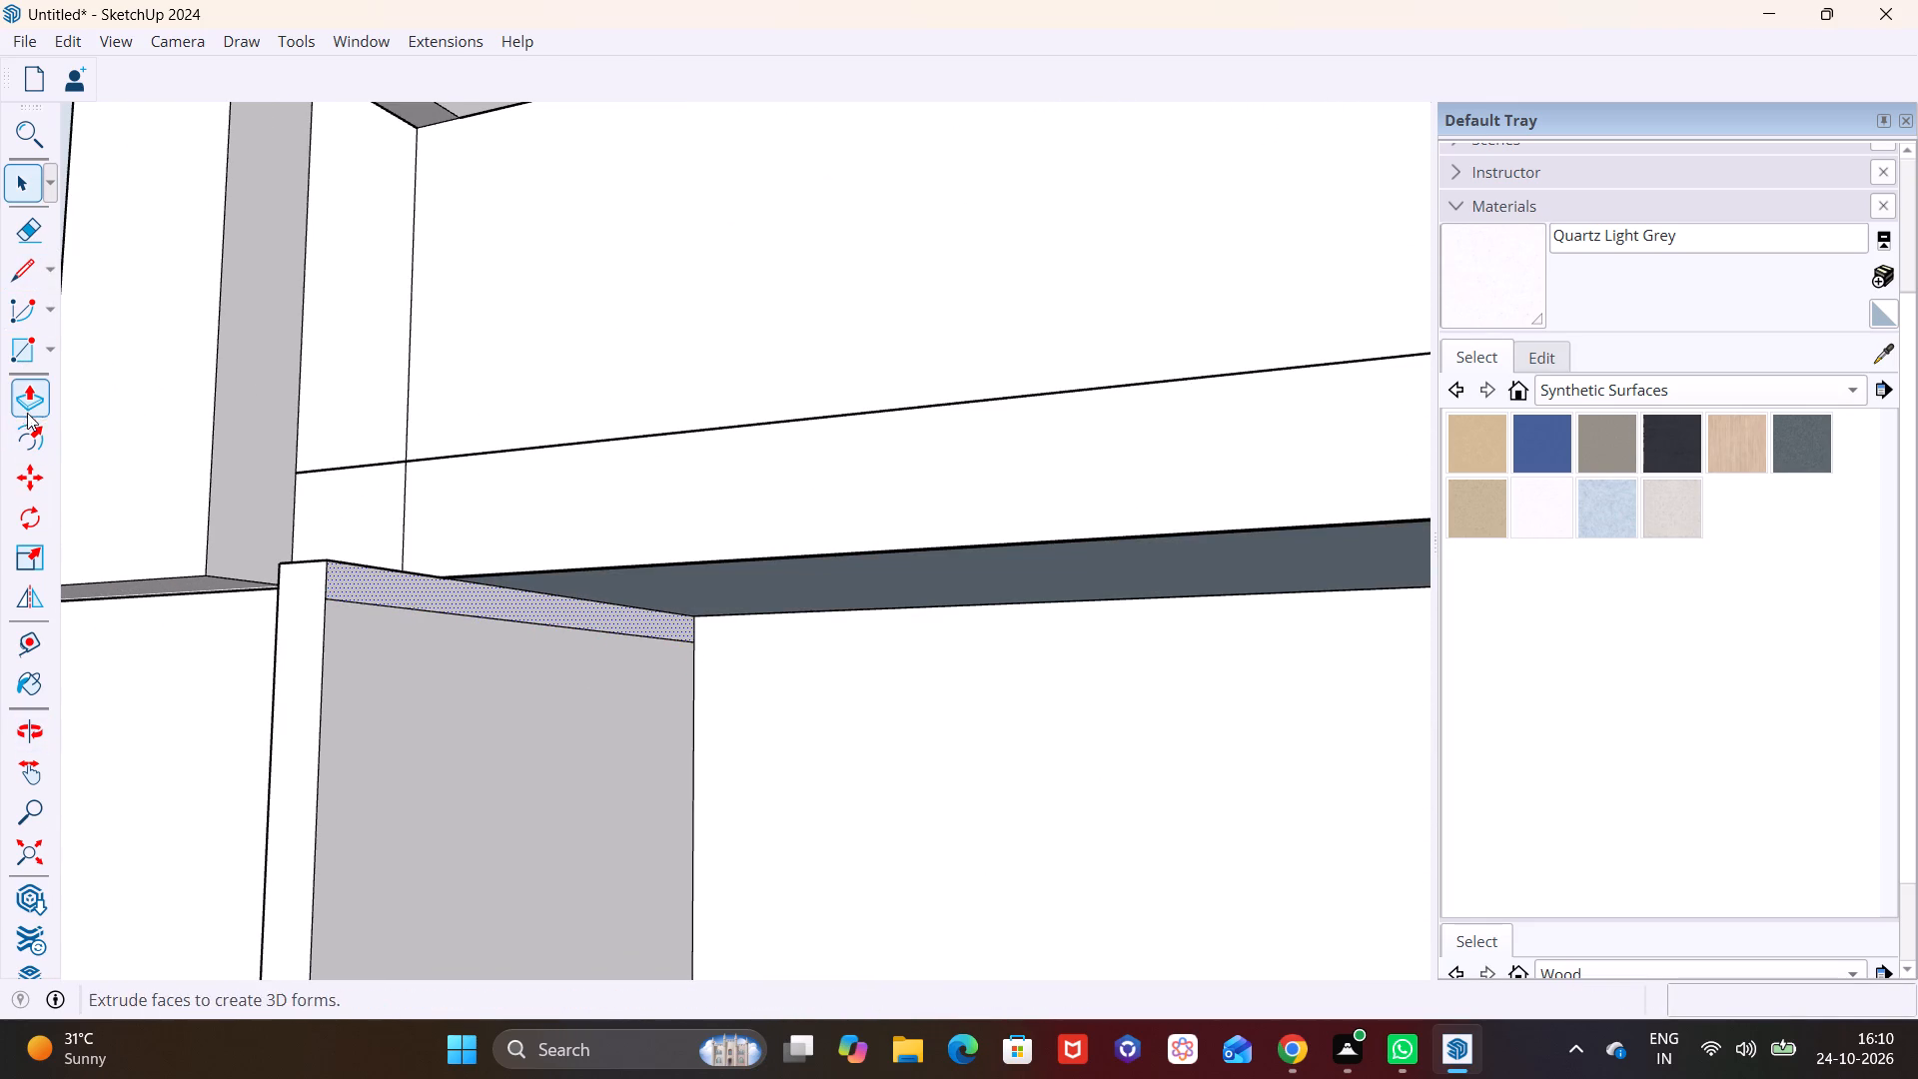
{"action": "left_click", "coordinate": [25, 406]}
{"action": "left_click", "coordinate": [364, 574]}
{"action": "scroll", "coordinate": [817, 604], "scroll_direction": "down", "scroll_amount": 9}
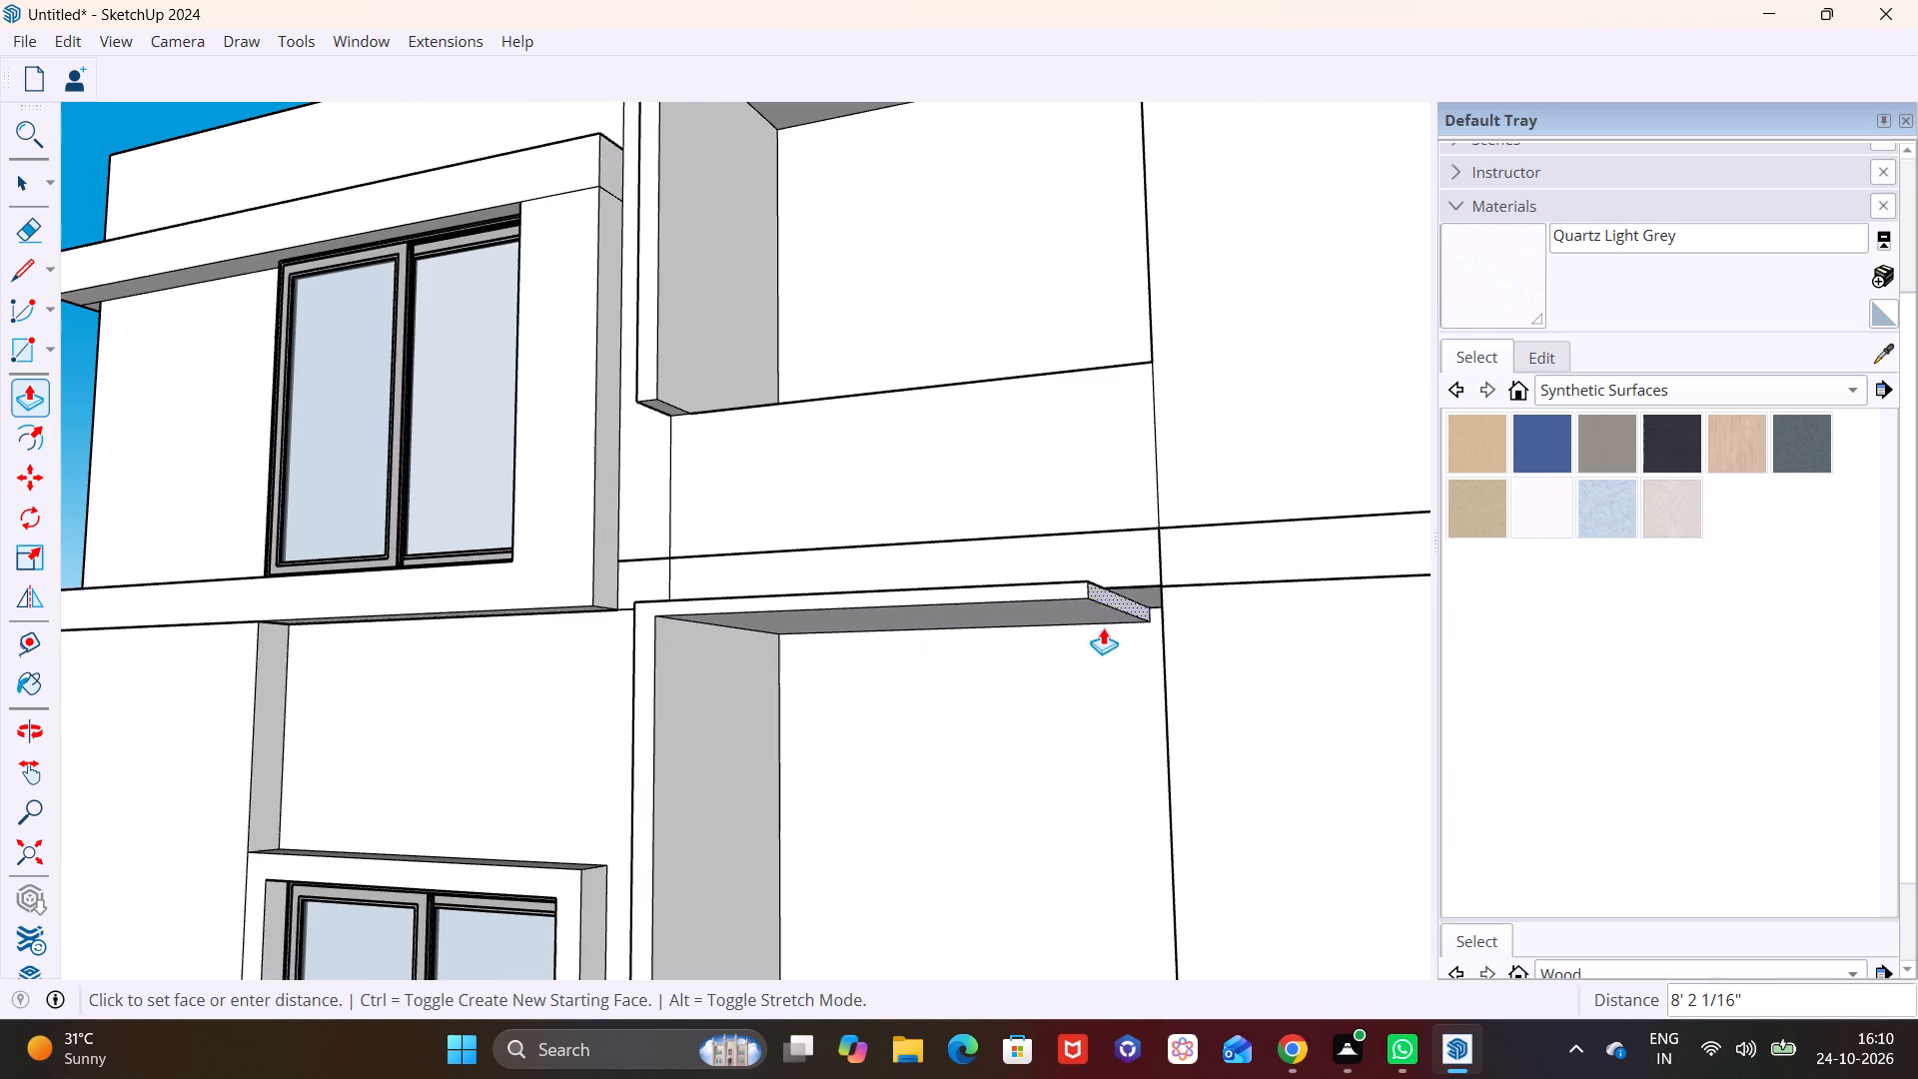
{"action": "left_click", "coordinate": [1186, 626]}
Draw a line across the inner face of the top-storey opening's fin, just below its top edge.
{"action": "scroll", "coordinate": [898, 564], "scroll_direction": "down", "scroll_amount": 3}
{"action": "middle_click_drag", "start_coordinate": [874, 471], "coordinate": [666, 919], "text": "shift"}
{"action": "scroll", "coordinate": [573, 645], "scroll_direction": "up", "scroll_amount": 3}
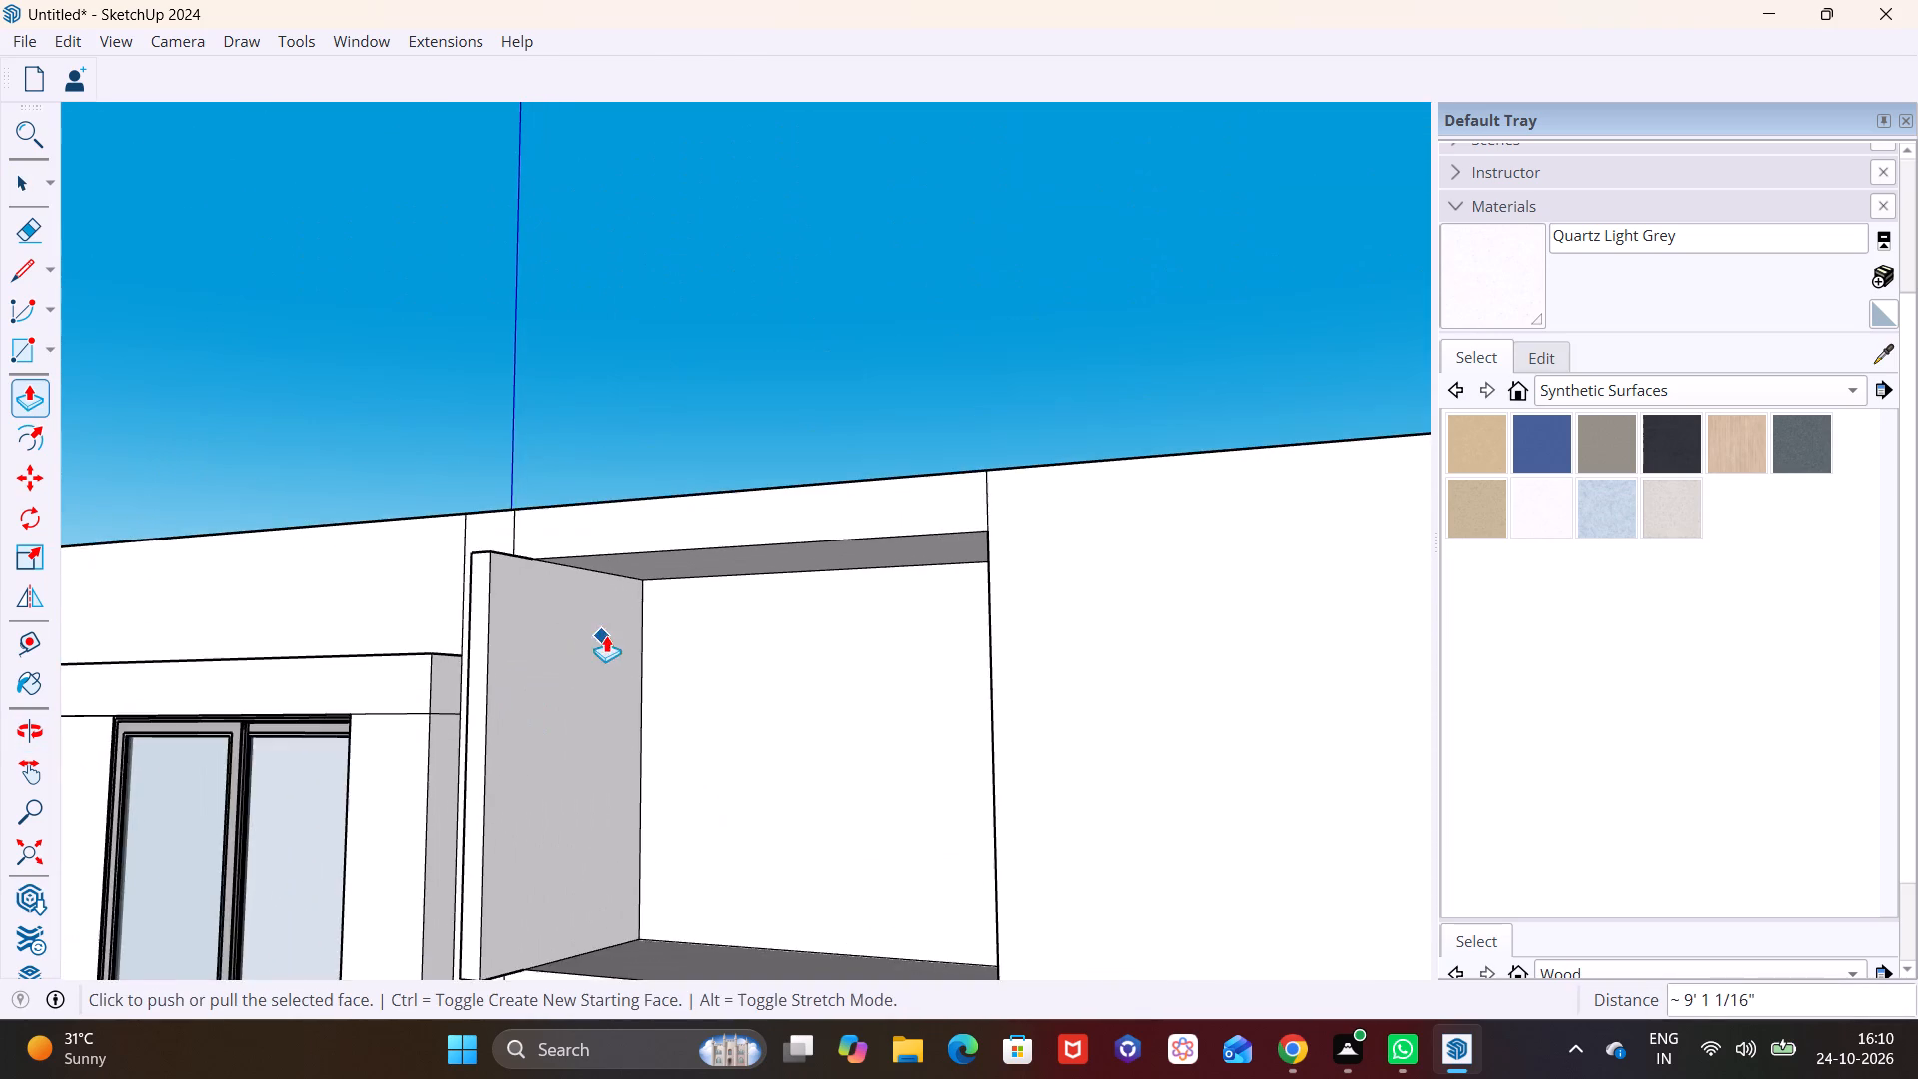
{"action": "scroll", "coordinate": [594, 601], "scroll_direction": "up", "scroll_amount": 2}
{"action": "left_click", "coordinate": [29, 269]}
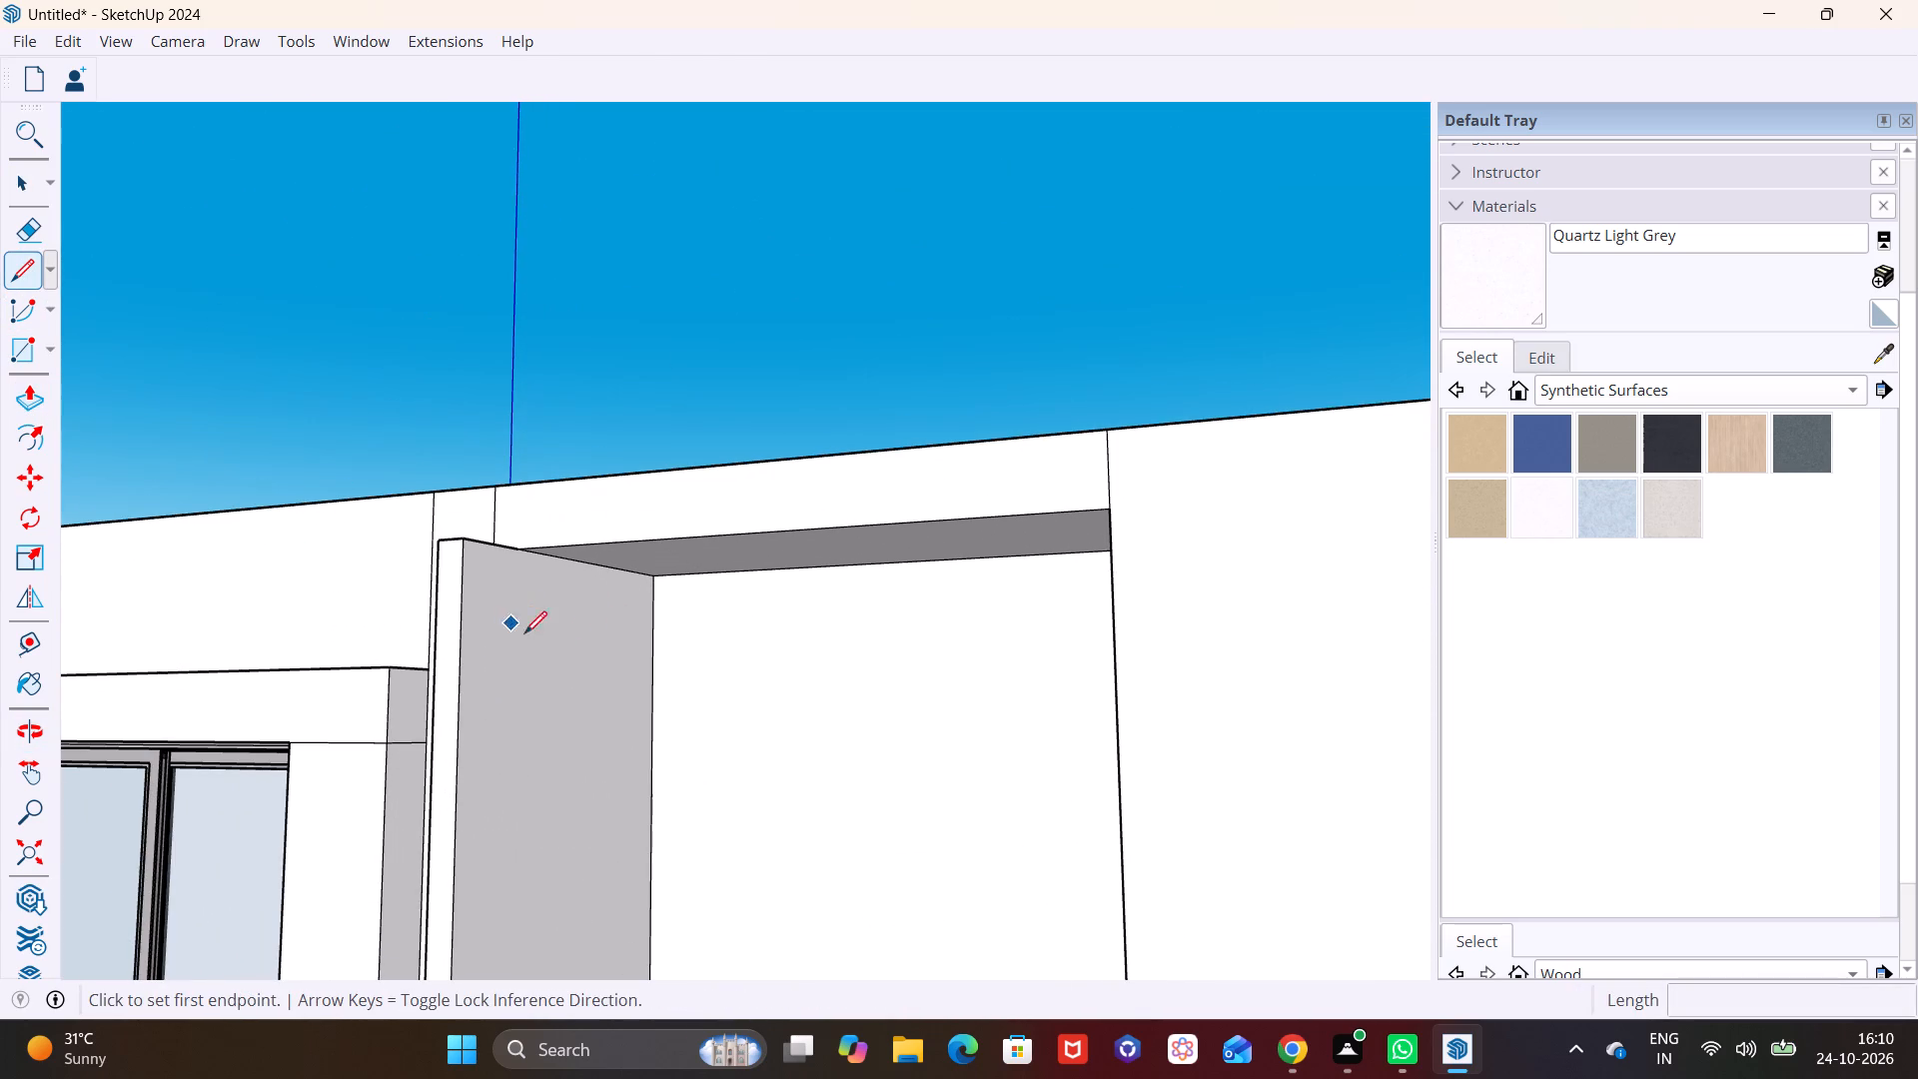
{"action": "left_click", "coordinate": [651, 596]}
{"action": "left_click", "coordinate": [466, 569]}
Pull the top-storey fin's thin top strip about 9' 1 1/16" across the opening's head to the opposite jamb.
{"action": "key", "text": "space"}
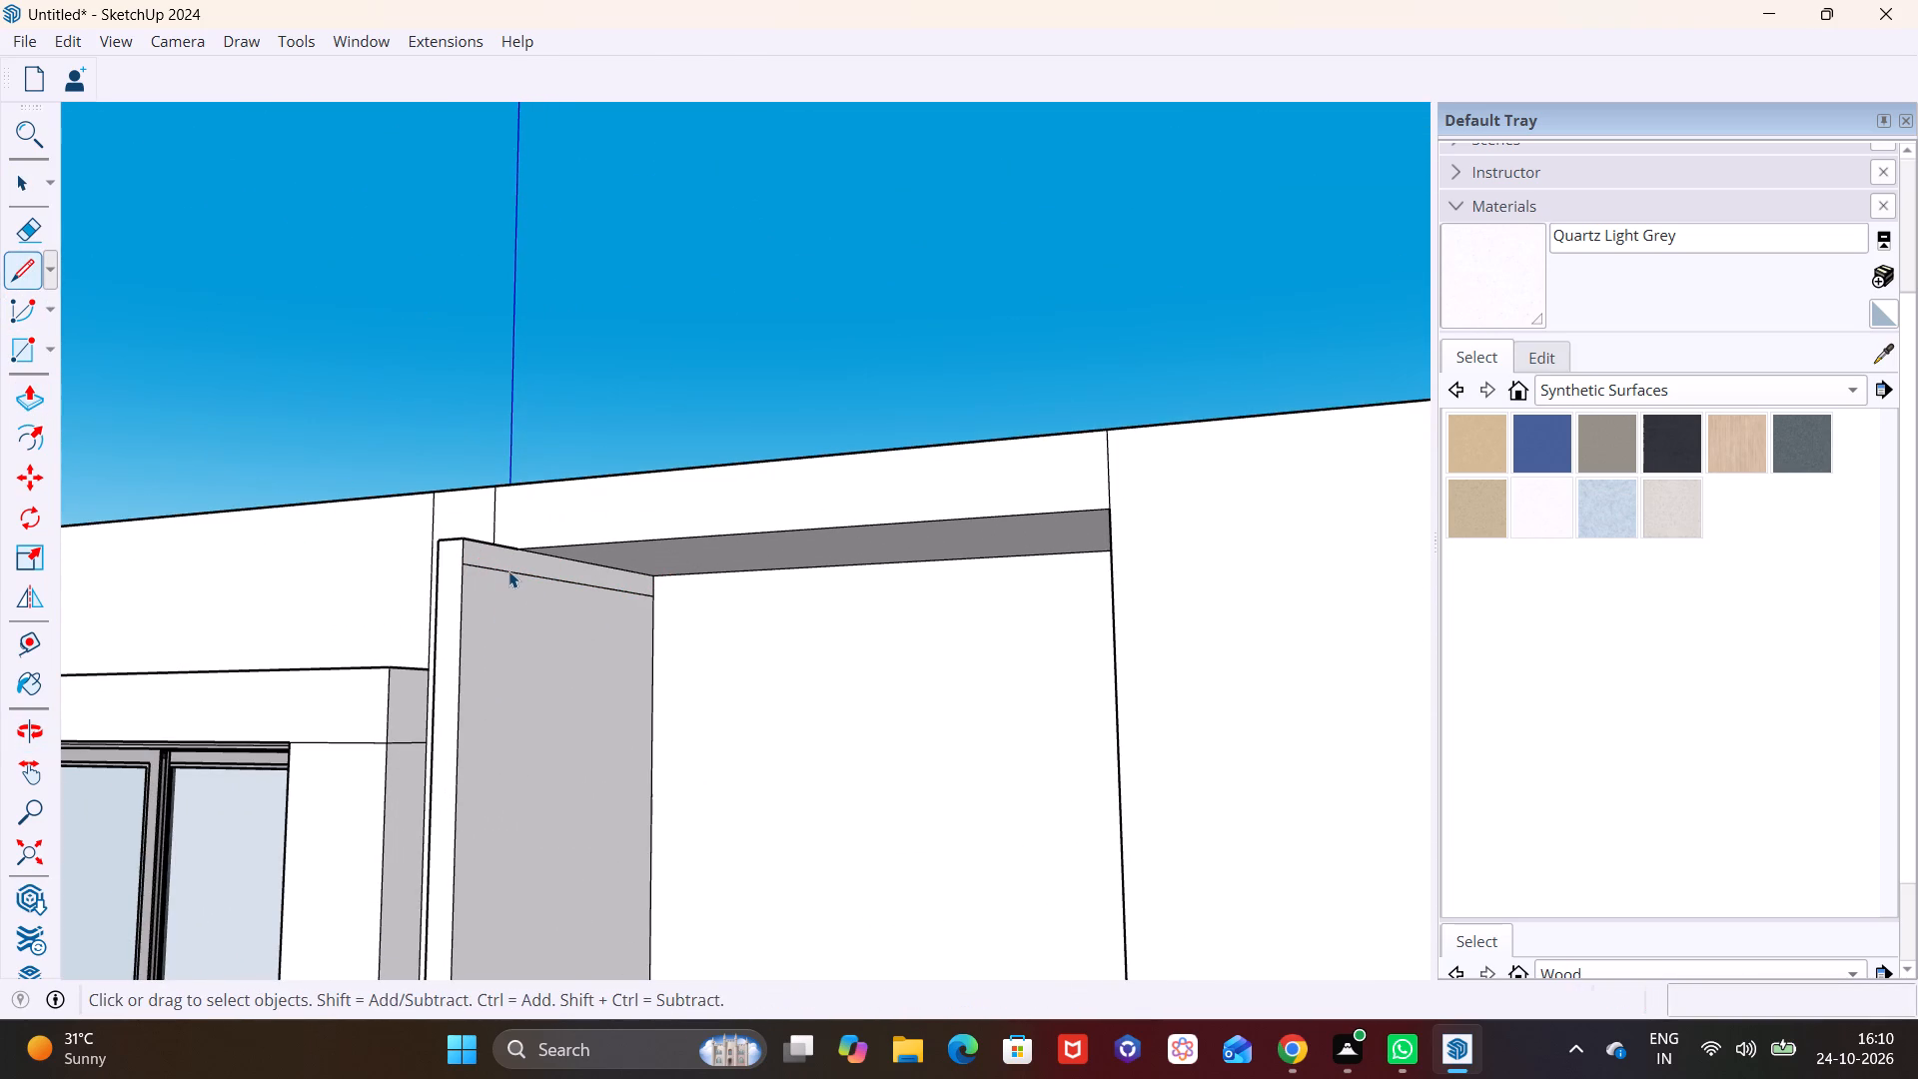
{"action": "left_click", "coordinate": [522, 567]}
{"action": "left_click", "coordinate": [40, 410]}
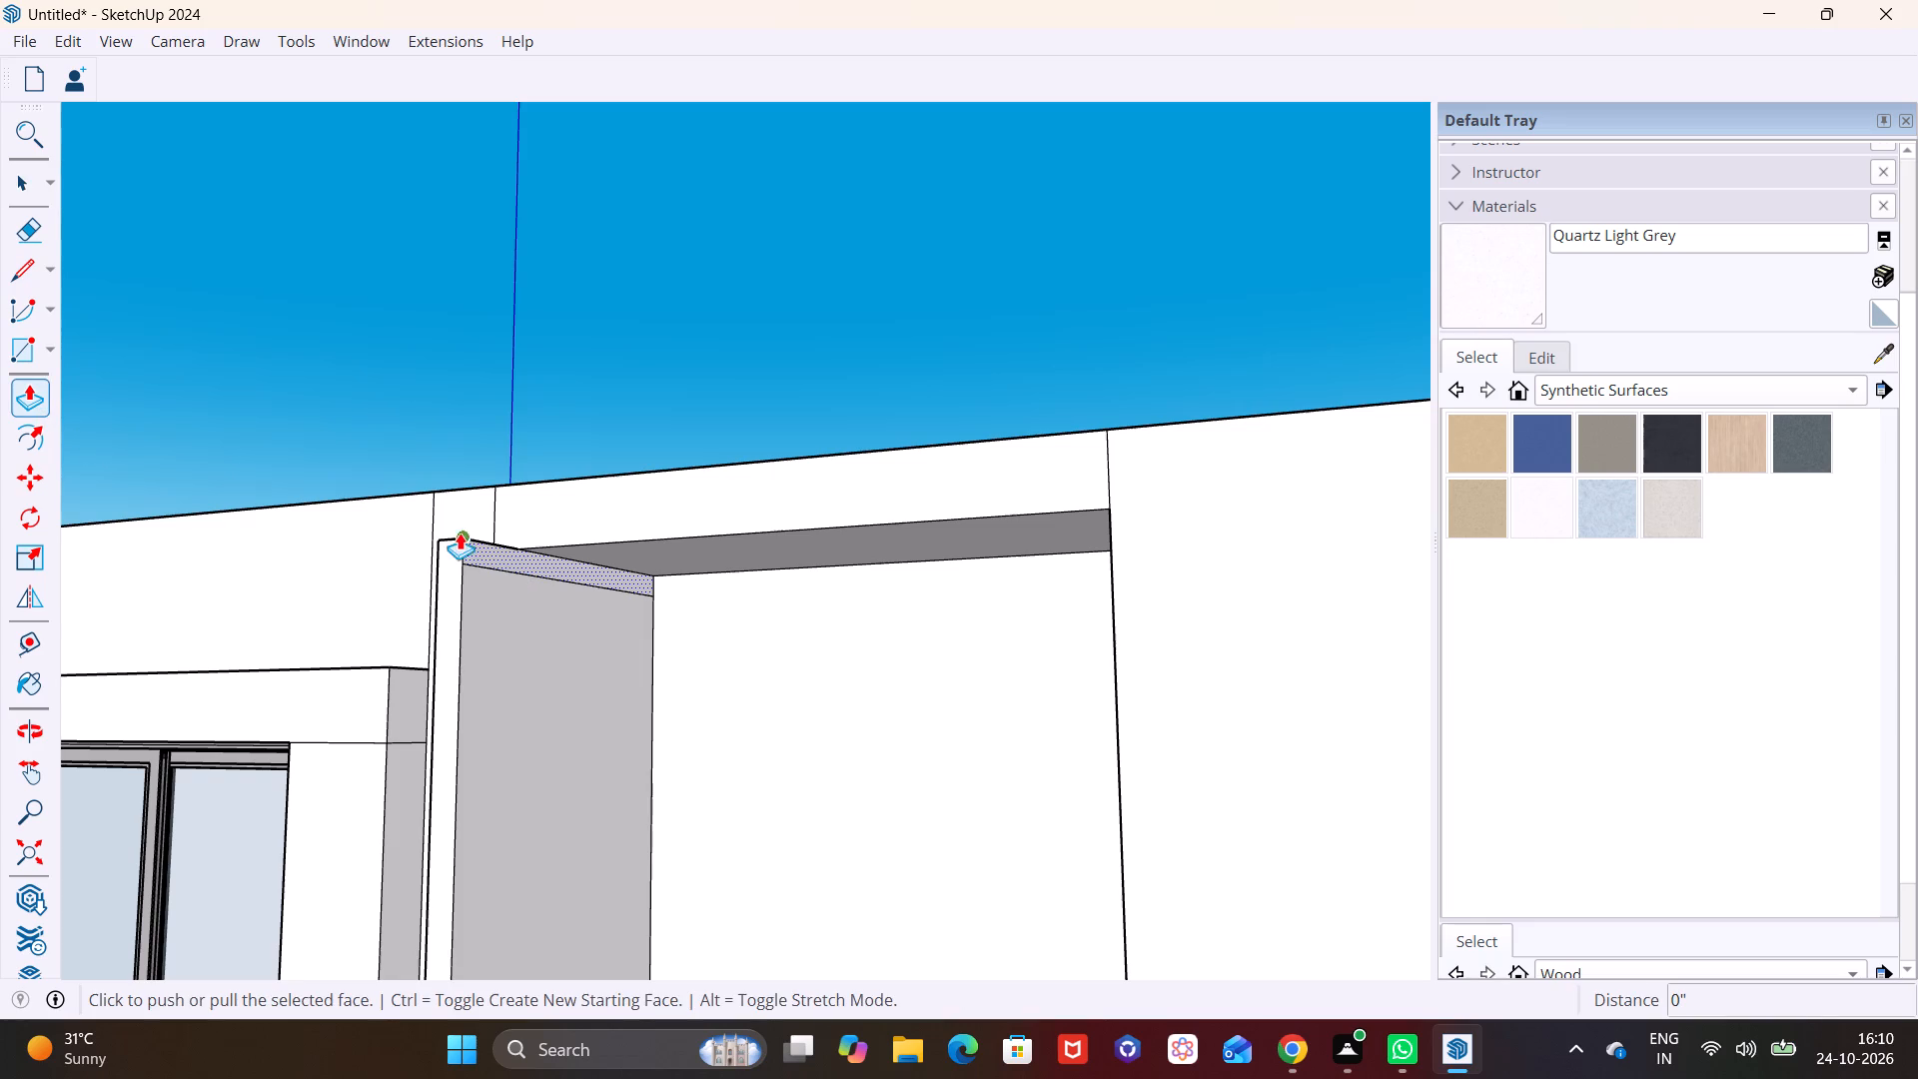
{"action": "left_click", "coordinate": [481, 555]}
{"action": "left_click", "coordinate": [1116, 575]}
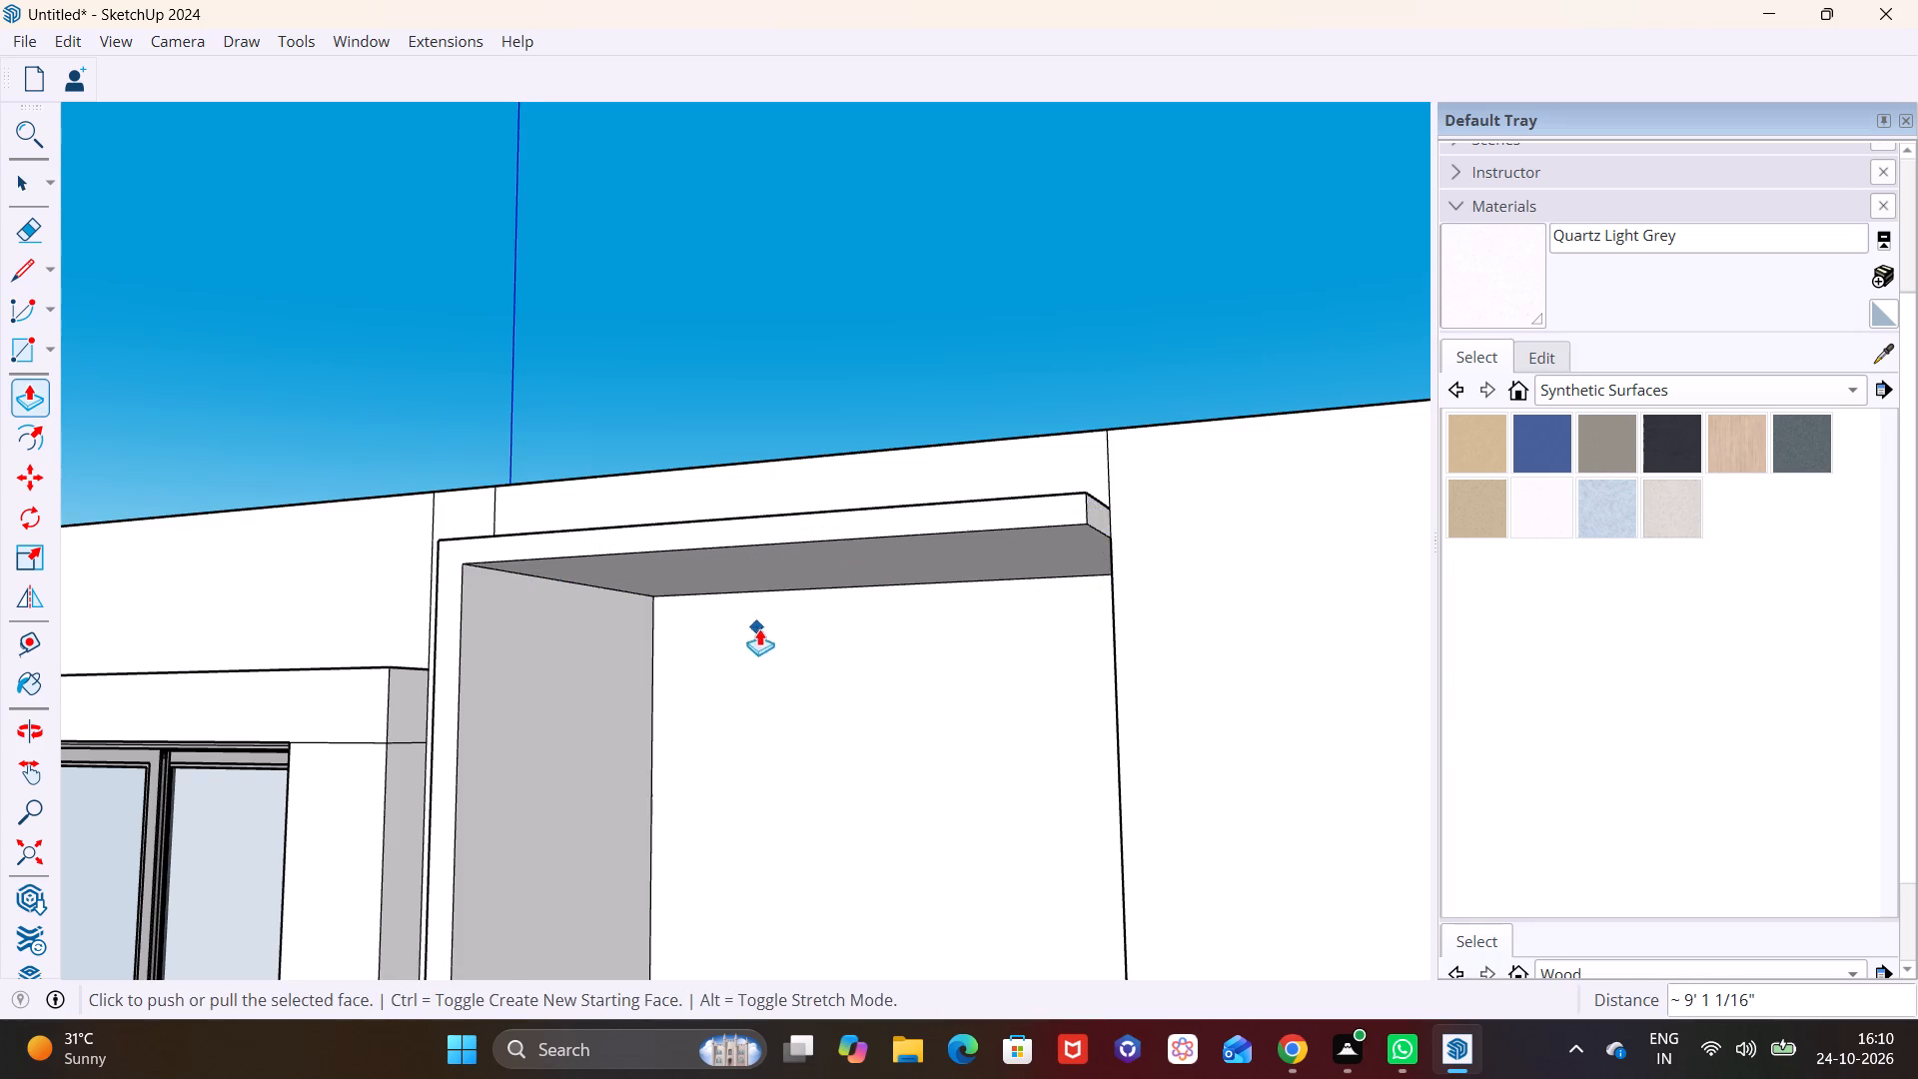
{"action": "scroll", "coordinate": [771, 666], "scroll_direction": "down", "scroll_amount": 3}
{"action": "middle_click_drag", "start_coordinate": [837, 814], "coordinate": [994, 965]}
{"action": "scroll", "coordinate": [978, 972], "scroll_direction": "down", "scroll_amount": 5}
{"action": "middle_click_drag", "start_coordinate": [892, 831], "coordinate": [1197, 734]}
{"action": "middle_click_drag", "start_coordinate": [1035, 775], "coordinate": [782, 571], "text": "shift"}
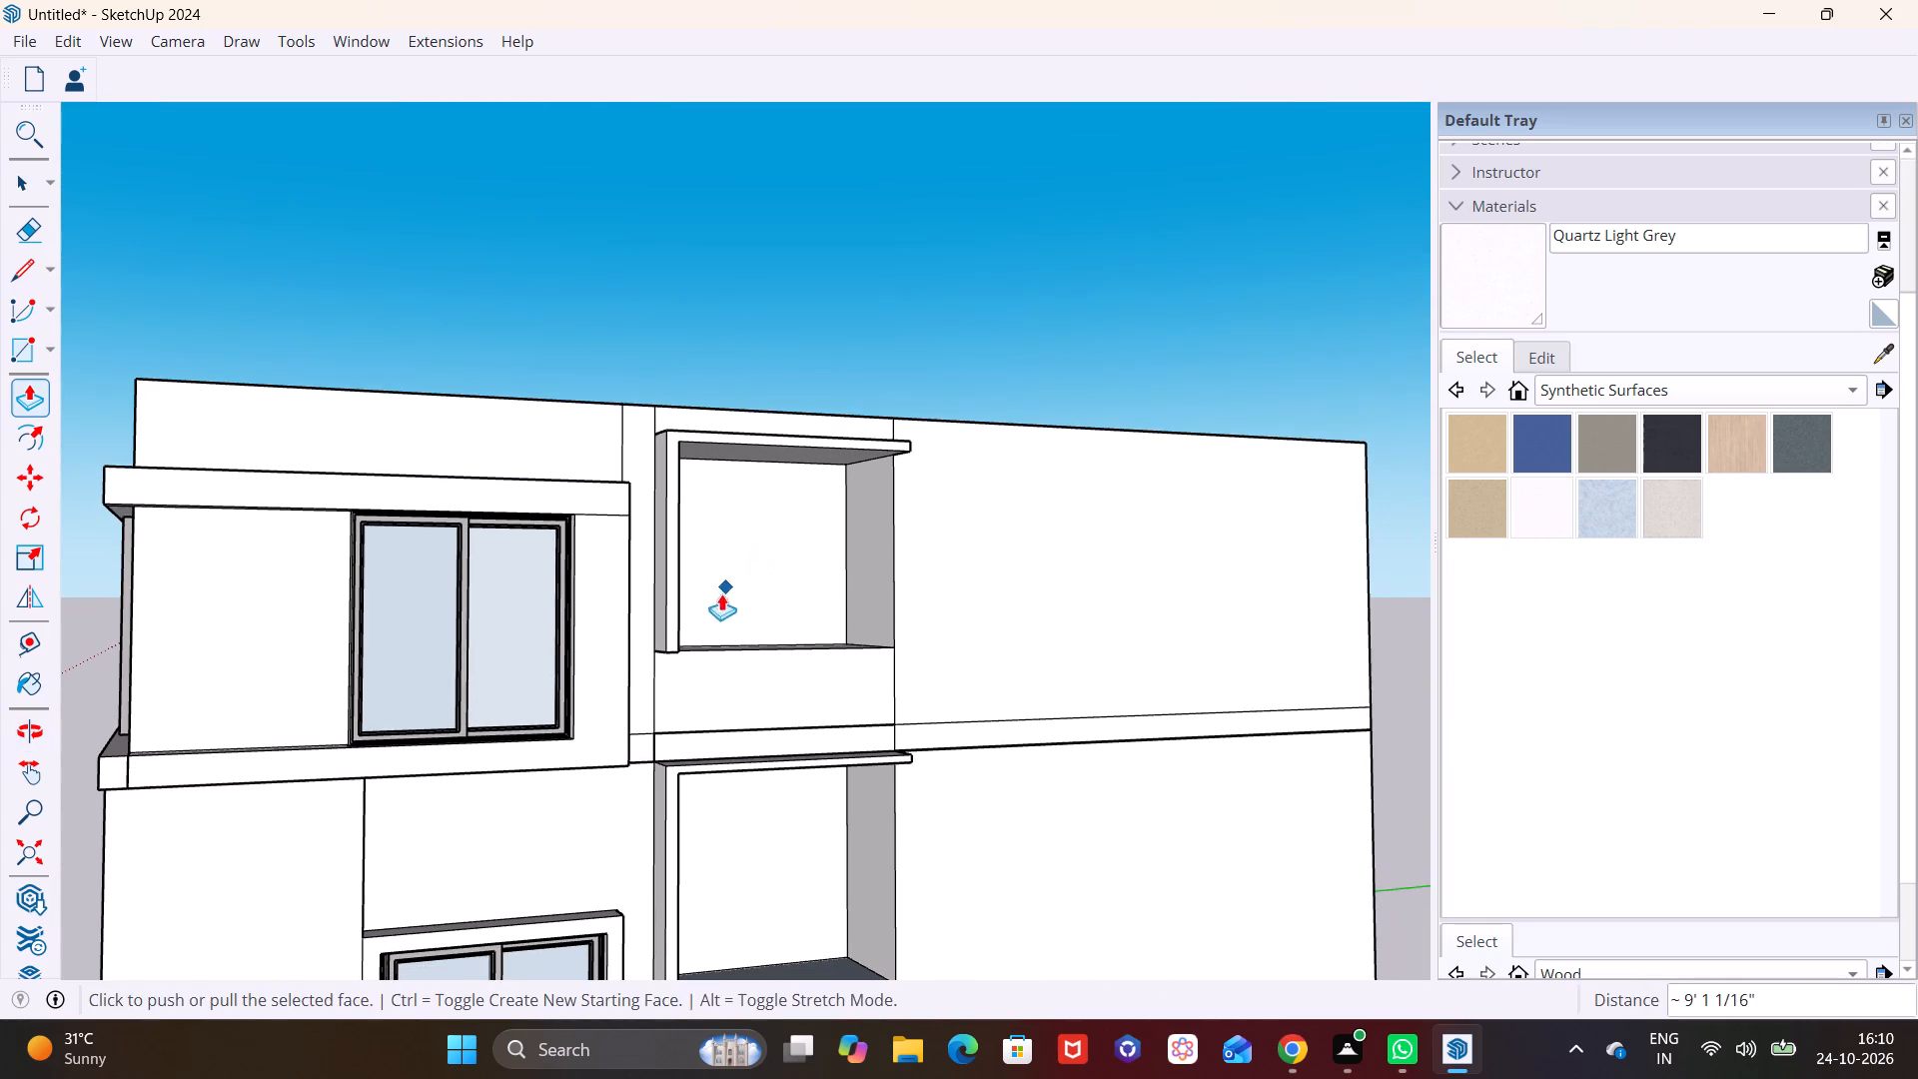
Extend the top-storey opening's fin downward 5 3/16" past the opening's sill by pulling its bottom end face.
{"action": "scroll", "coordinate": [720, 680], "scroll_direction": "up", "scroll_amount": 6}
{"action": "middle_click_drag", "start_coordinate": [672, 664], "coordinate": [645, 585]}
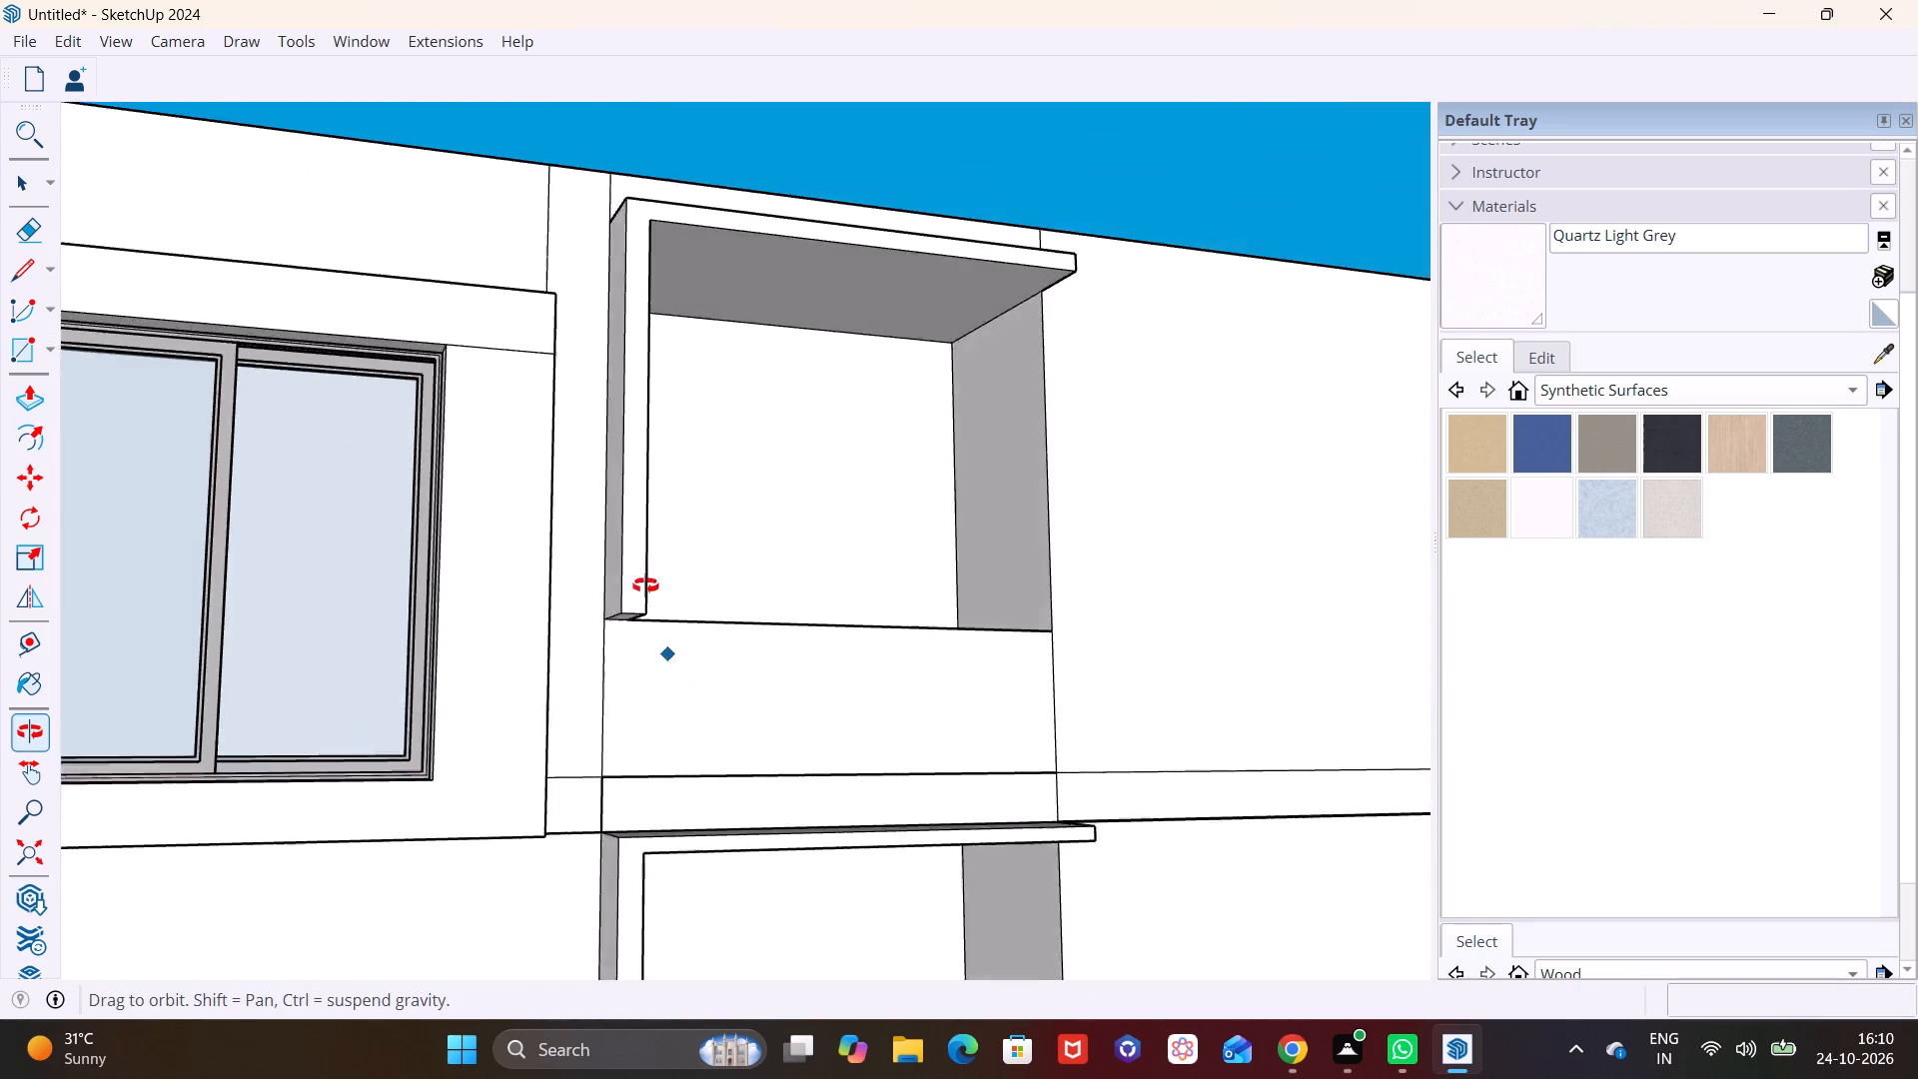
{"action": "middle_click_drag", "start_coordinate": [645, 585], "coordinate": [424, 464]}
{"action": "scroll", "coordinate": [662, 526], "scroll_direction": "up", "scroll_amount": 5}
{"action": "middle_click_drag", "start_coordinate": [620, 604], "coordinate": [579, 517]}
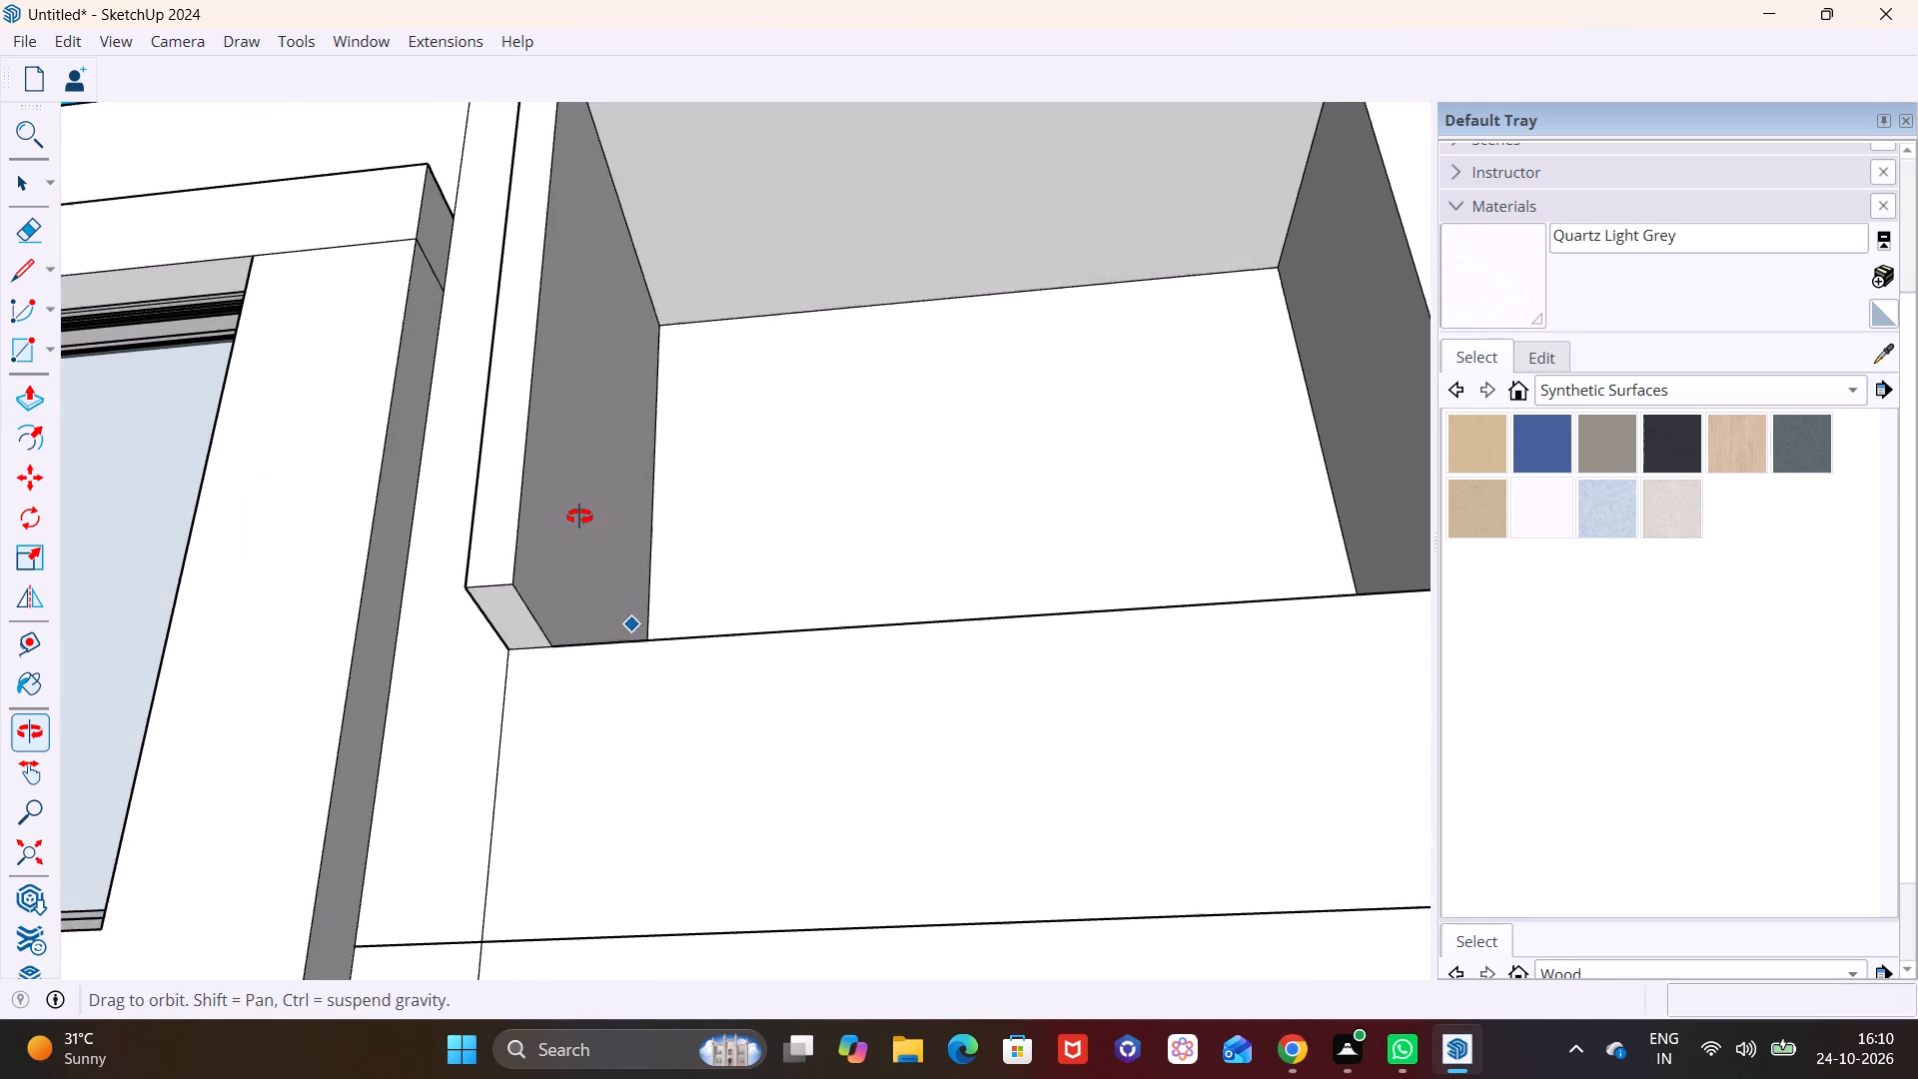
{"action": "middle_click_drag", "start_coordinate": [579, 517], "coordinate": [578, 511]}
{"action": "key", "text": "space"}
{"action": "left_click", "coordinate": [522, 609]}
{"action": "left_click", "coordinate": [29, 396]}
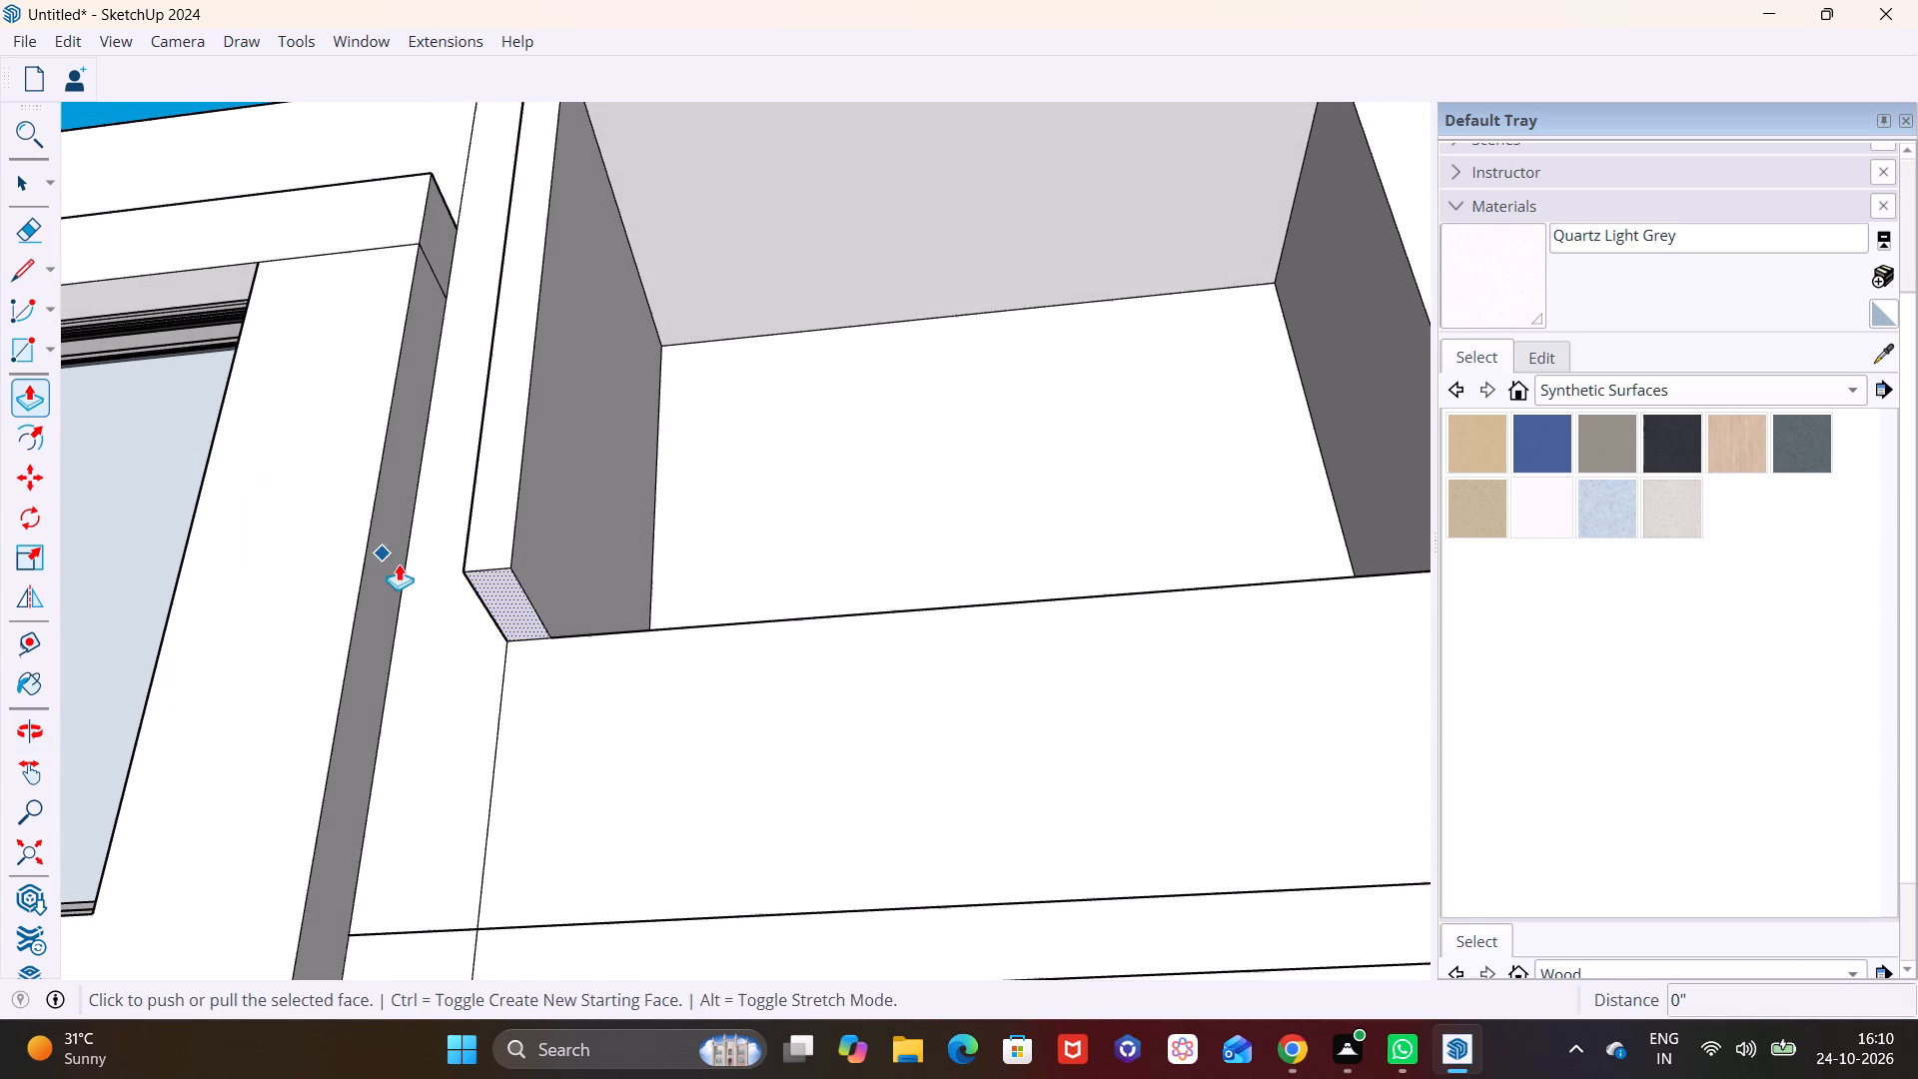
{"action": "left_click", "coordinate": [505, 596]}
{"action": "left_click", "coordinate": [503, 636]}
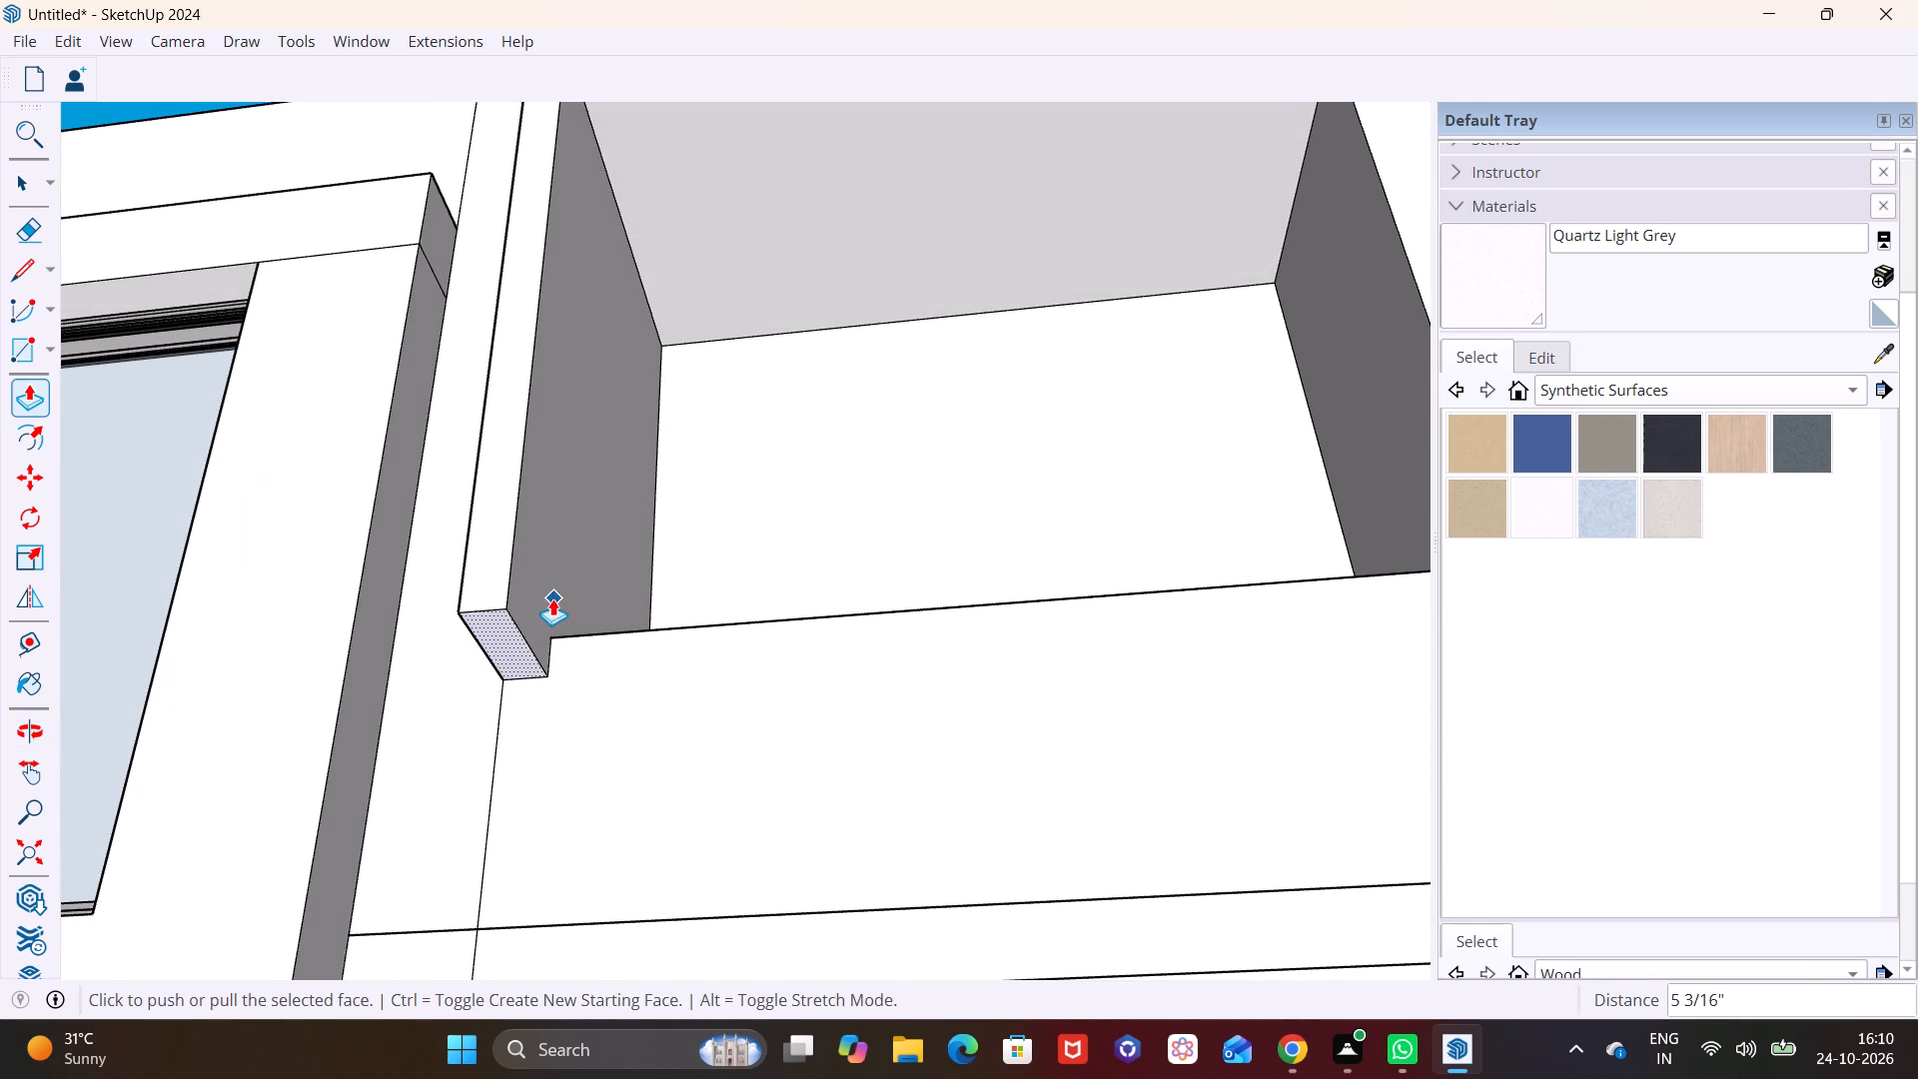
Extend the third opening's fin downward 4 1/16" past its sill by pulling its bottom end face.
{"action": "scroll", "coordinate": [621, 702], "scroll_direction": "down", "scroll_amount": 1}
{"action": "middle_click_drag", "start_coordinate": [620, 702], "coordinate": [693, 94], "text": "shift"}
{"action": "middle_click_drag", "start_coordinate": [568, 653], "coordinate": [631, 303]}
{"action": "scroll", "coordinate": [545, 612], "scroll_direction": "down", "scroll_amount": 4}
{"action": "middle_click_drag", "start_coordinate": [560, 646], "coordinate": [560, 791]}
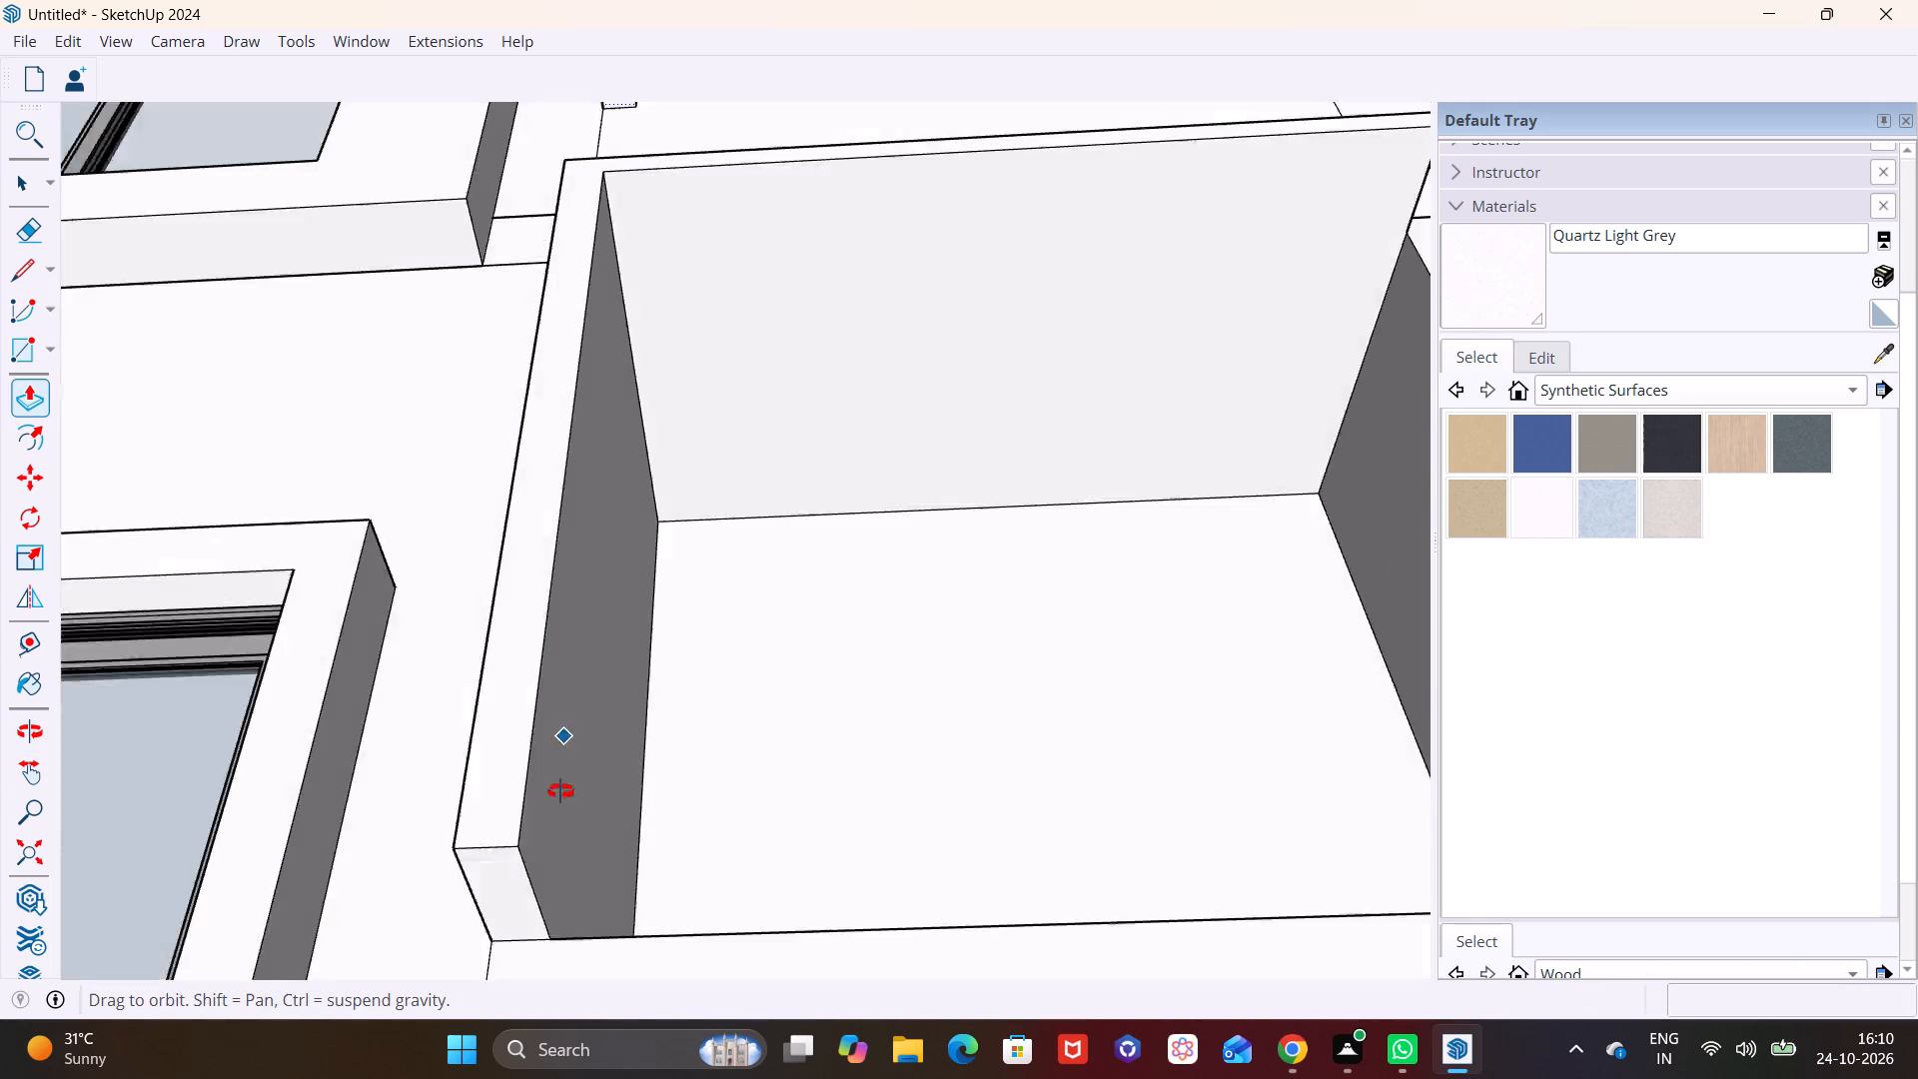
{"action": "middle_click_drag", "start_coordinate": [560, 791], "coordinate": [560, 882]}
{"action": "scroll", "coordinate": [560, 882], "scroll_direction": "down", "scroll_amount": 1}
{"action": "middle_click_drag", "start_coordinate": [652, 832], "coordinate": [681, 201], "text": "shift"}
{"action": "middle_click_drag", "start_coordinate": [559, 263], "coordinate": [538, 576], "text": "shift"}
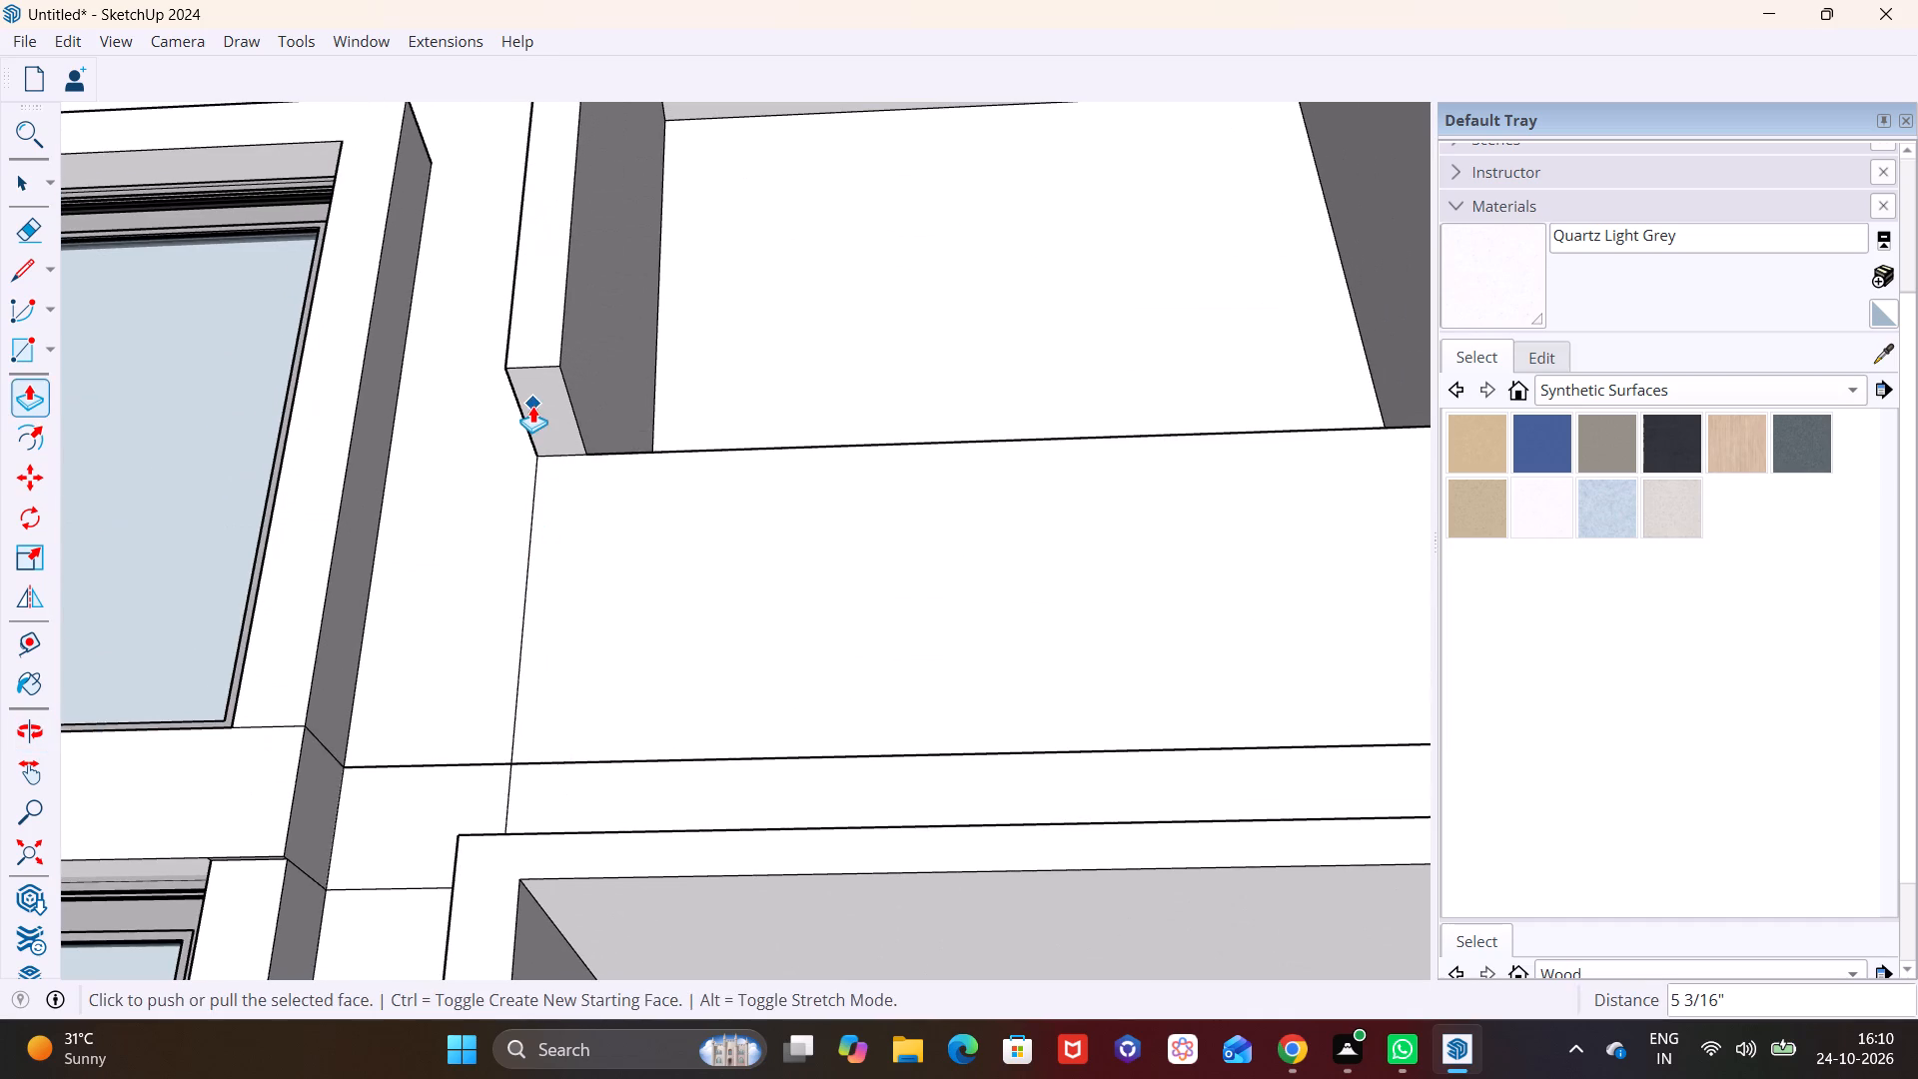
{"action": "key", "text": "space"}
{"action": "left_click", "coordinate": [532, 405]}
{"action": "left_click", "coordinate": [32, 394]}
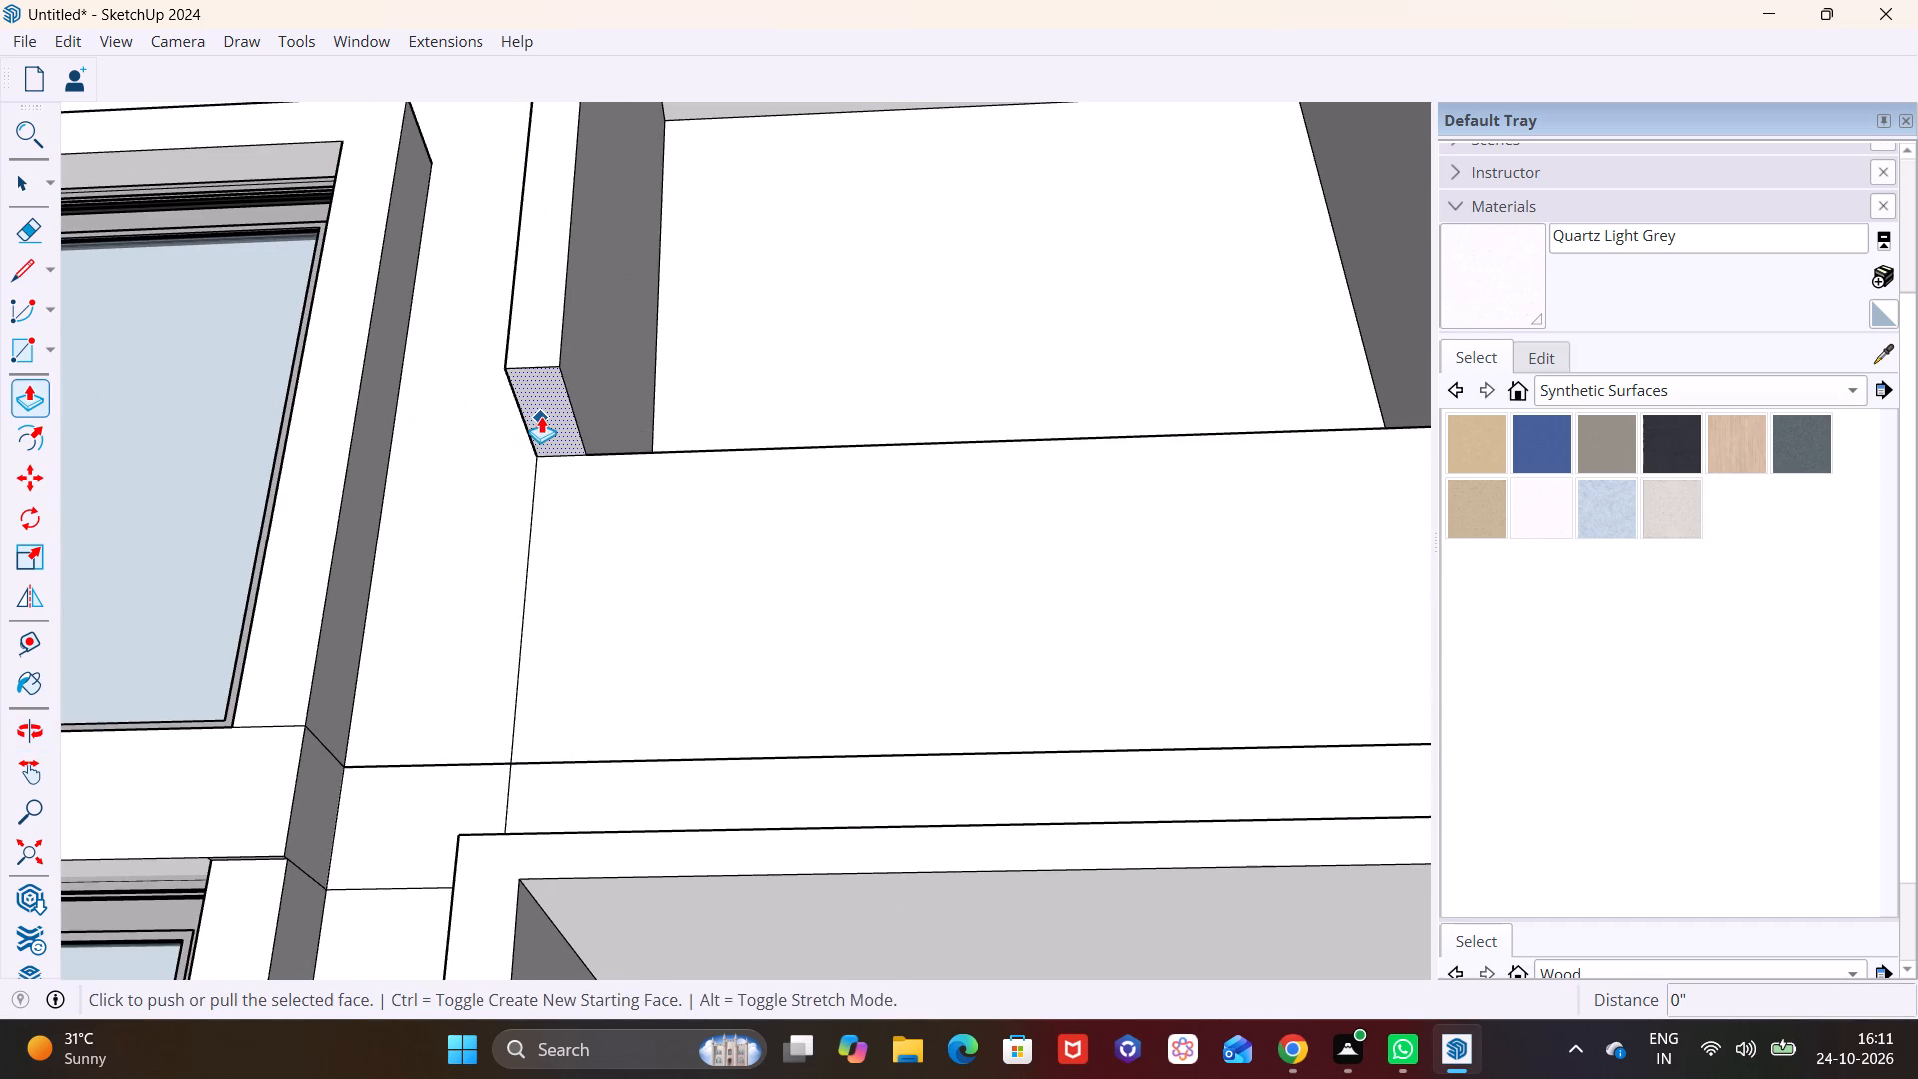
{"action": "left_click", "coordinate": [541, 416]}
{"action": "left_click", "coordinate": [539, 448]}
Extend the second opening's fin downward 5 13/16" past its sill by pulling its bottom end face.
{"action": "scroll", "coordinate": [564, 452], "scroll_direction": "down", "scroll_amount": 3}
{"action": "middle_click_drag", "start_coordinate": [646, 581], "coordinate": [617, 222], "text": "shift"}
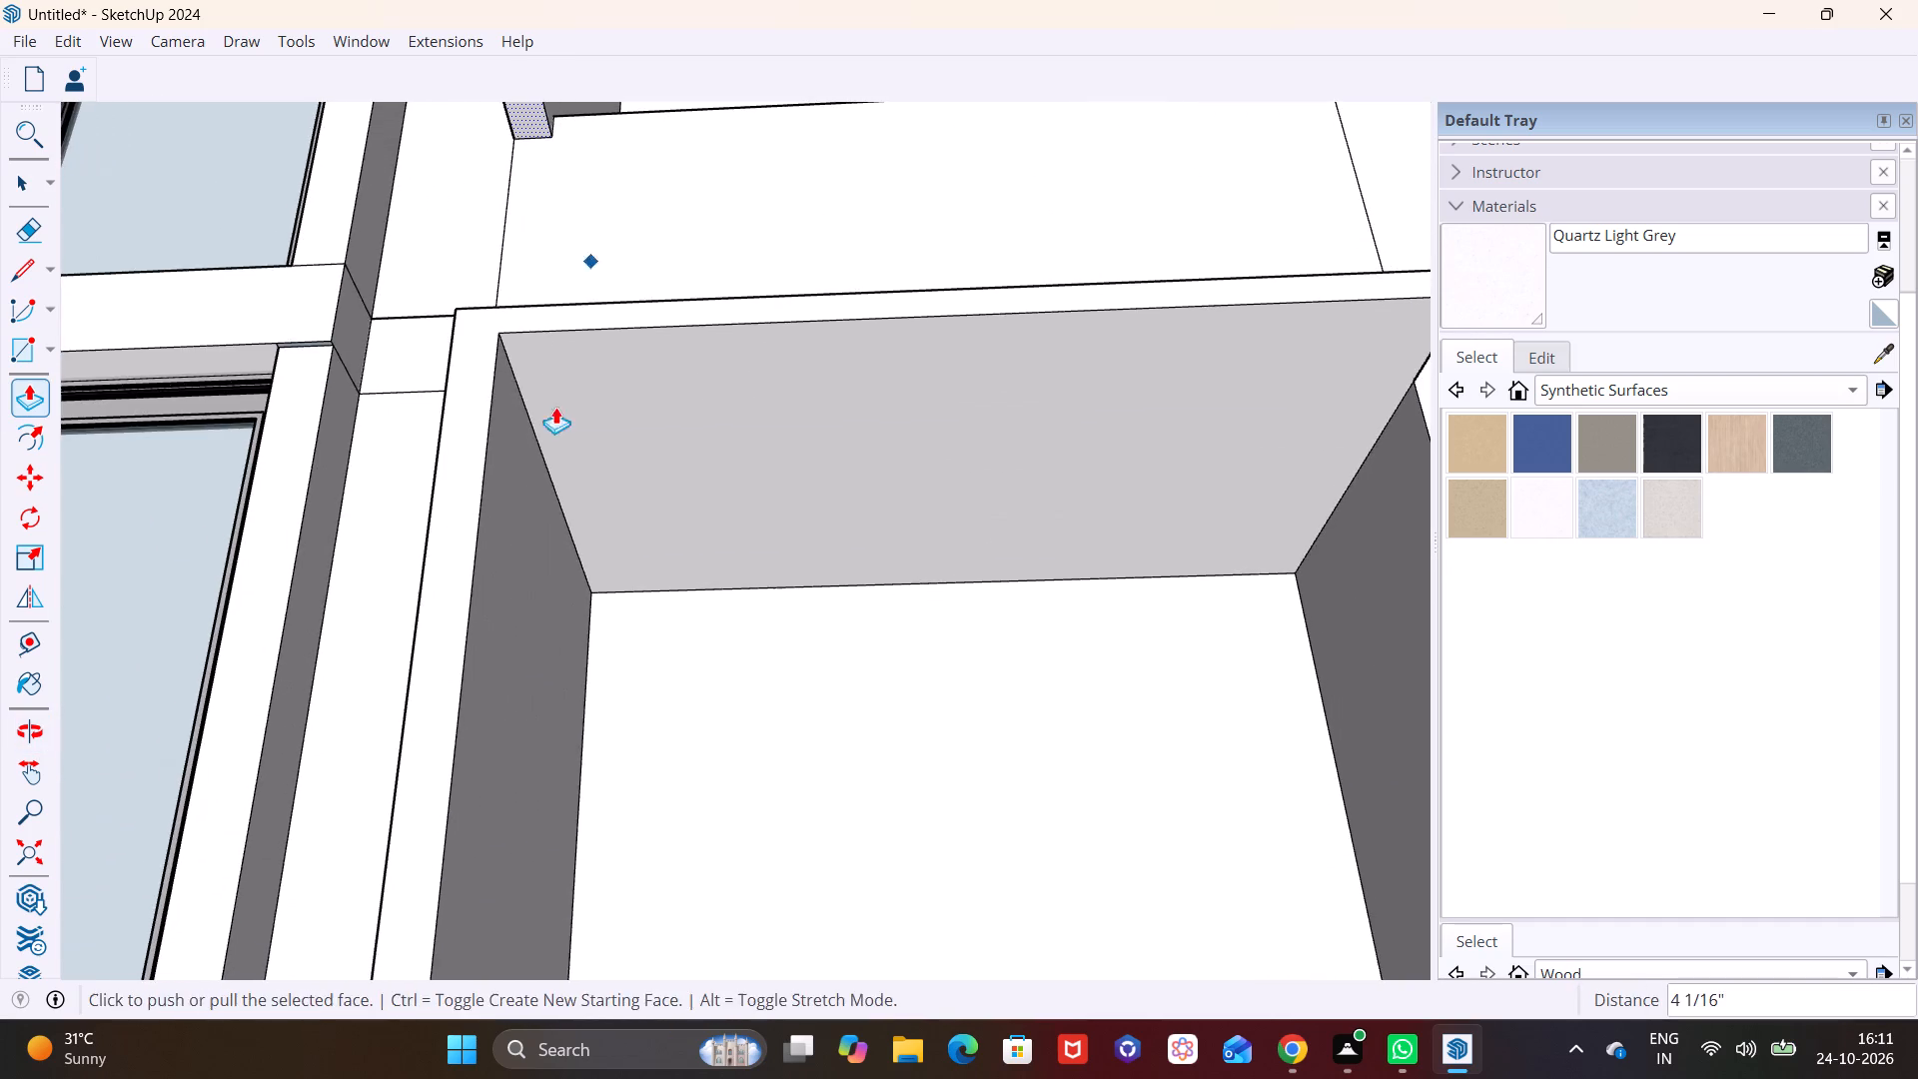
{"action": "middle_click_drag", "start_coordinate": [511, 582], "coordinate": [620, 330], "text": "shift"}
{"action": "scroll", "coordinate": [573, 568], "scroll_direction": "down", "scroll_amount": 4}
{"action": "middle_click_drag", "start_coordinate": [649, 672], "coordinate": [595, 299], "text": "shift"}
{"action": "left_click", "coordinate": [20, 183]}
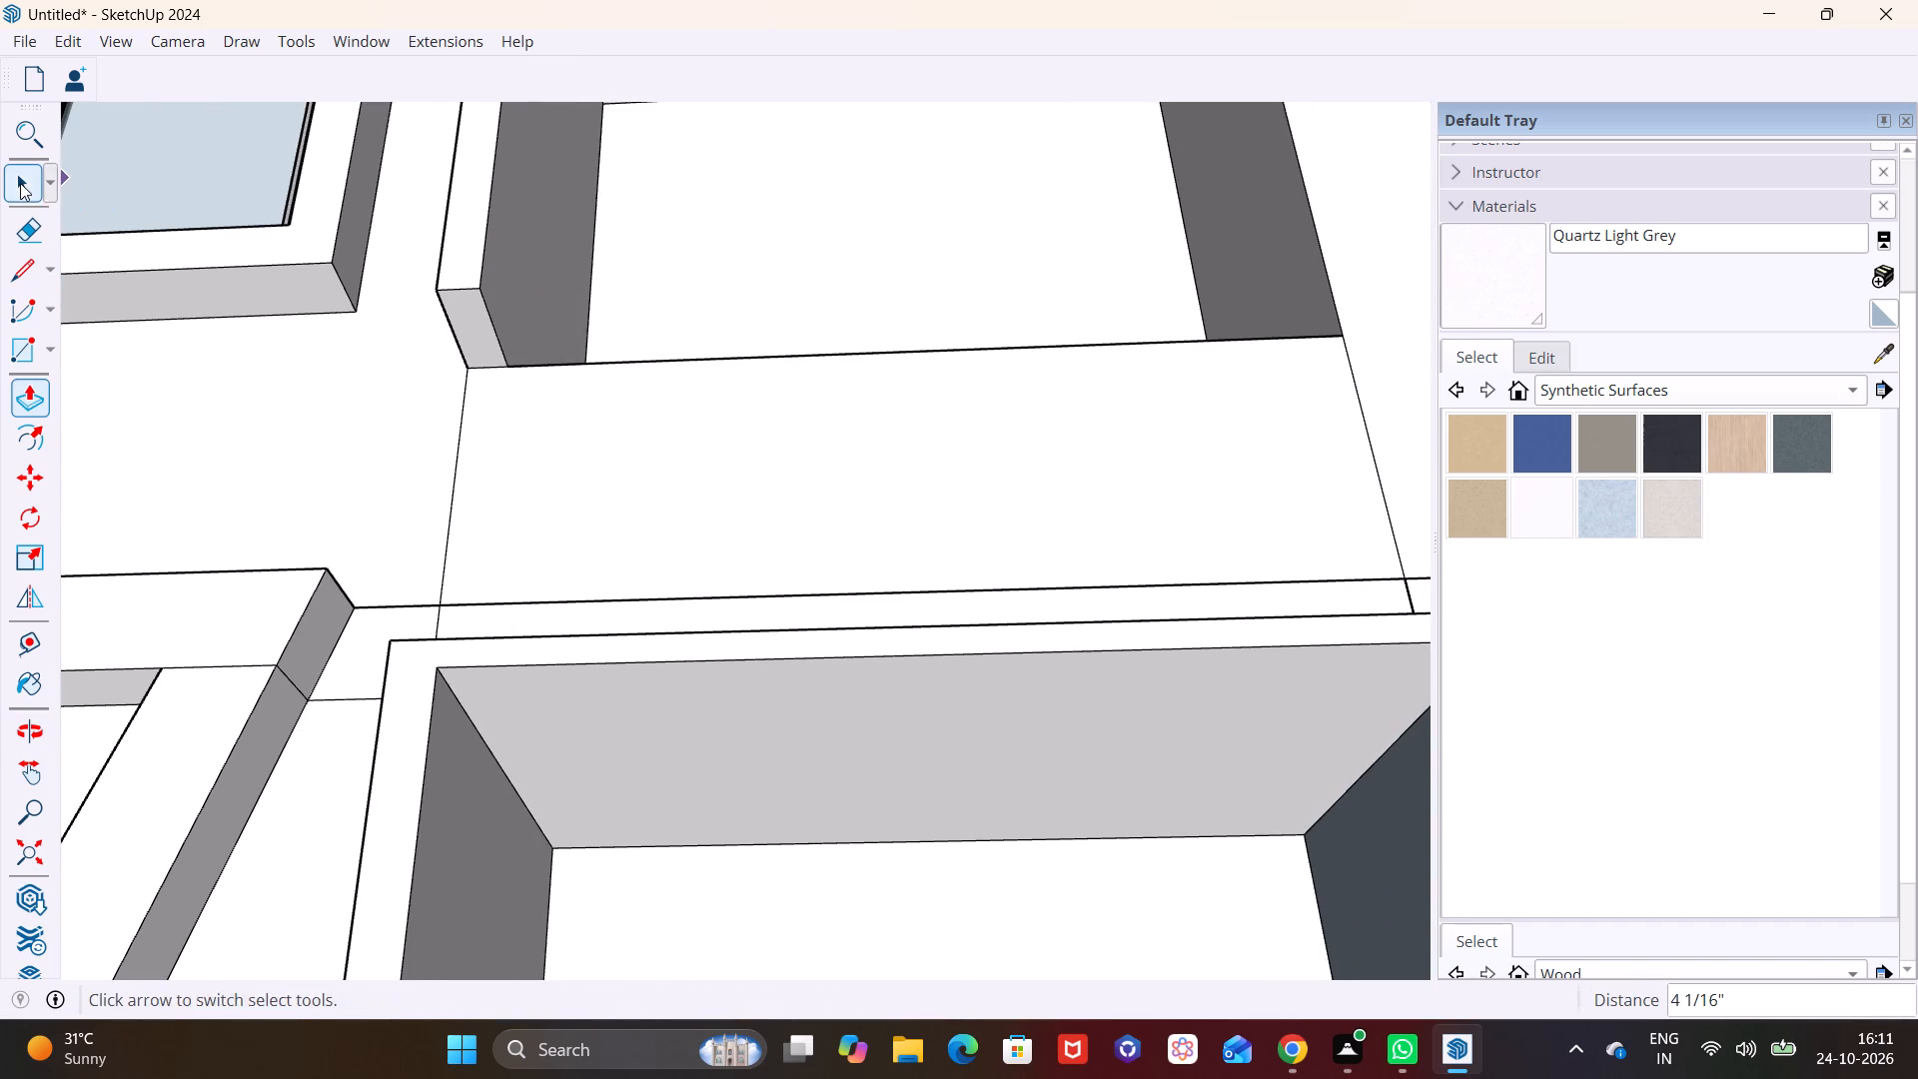
{"action": "left_click", "coordinate": [481, 327]}
{"action": "left_click", "coordinate": [16, 393]}
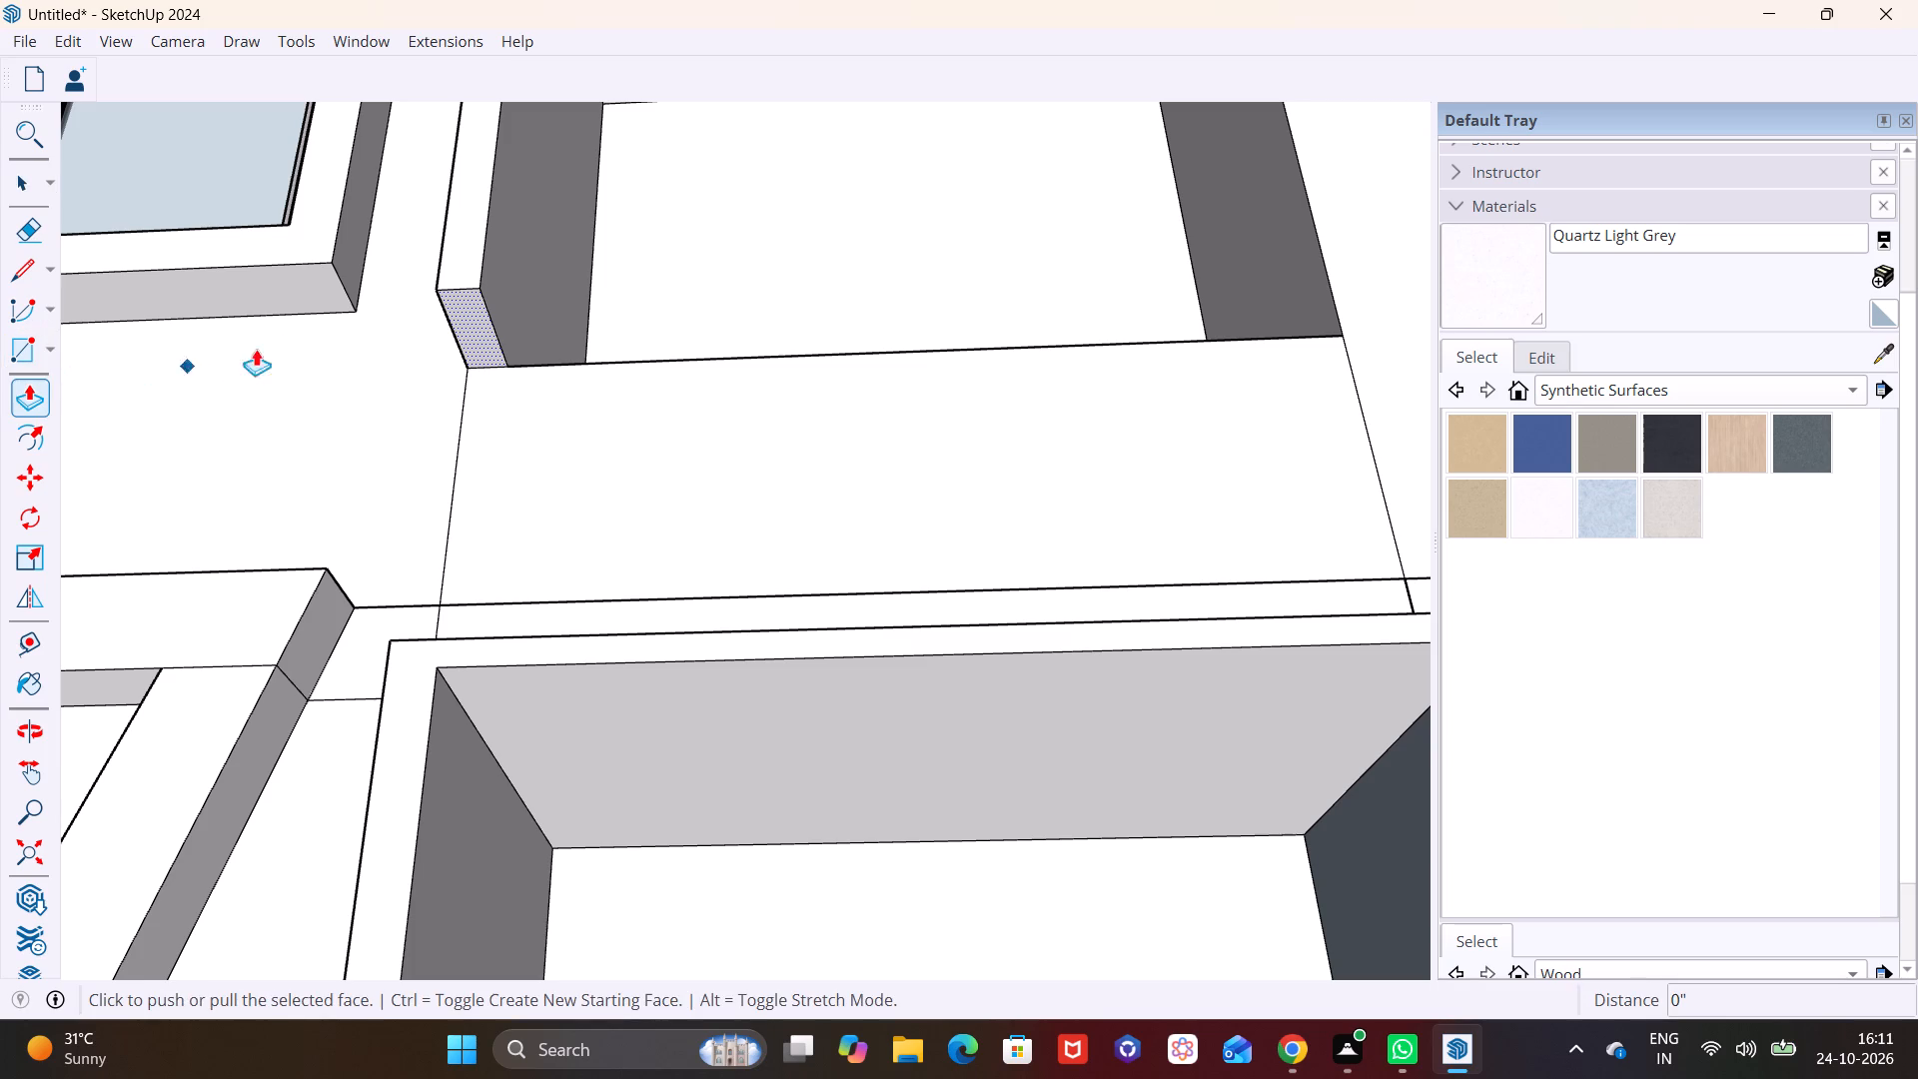
{"action": "left_click", "coordinate": [465, 334]}
{"action": "left_click", "coordinate": [448, 368]}
Extend the lowest opening's fin downward 4 3/16" past its sill by pulling its bottom end face.
{"action": "scroll", "coordinate": [487, 514], "scroll_direction": "down", "scroll_amount": 3}
{"action": "middle_click_drag", "start_coordinate": [508, 642], "coordinate": [513, 593], "text": "shift"}
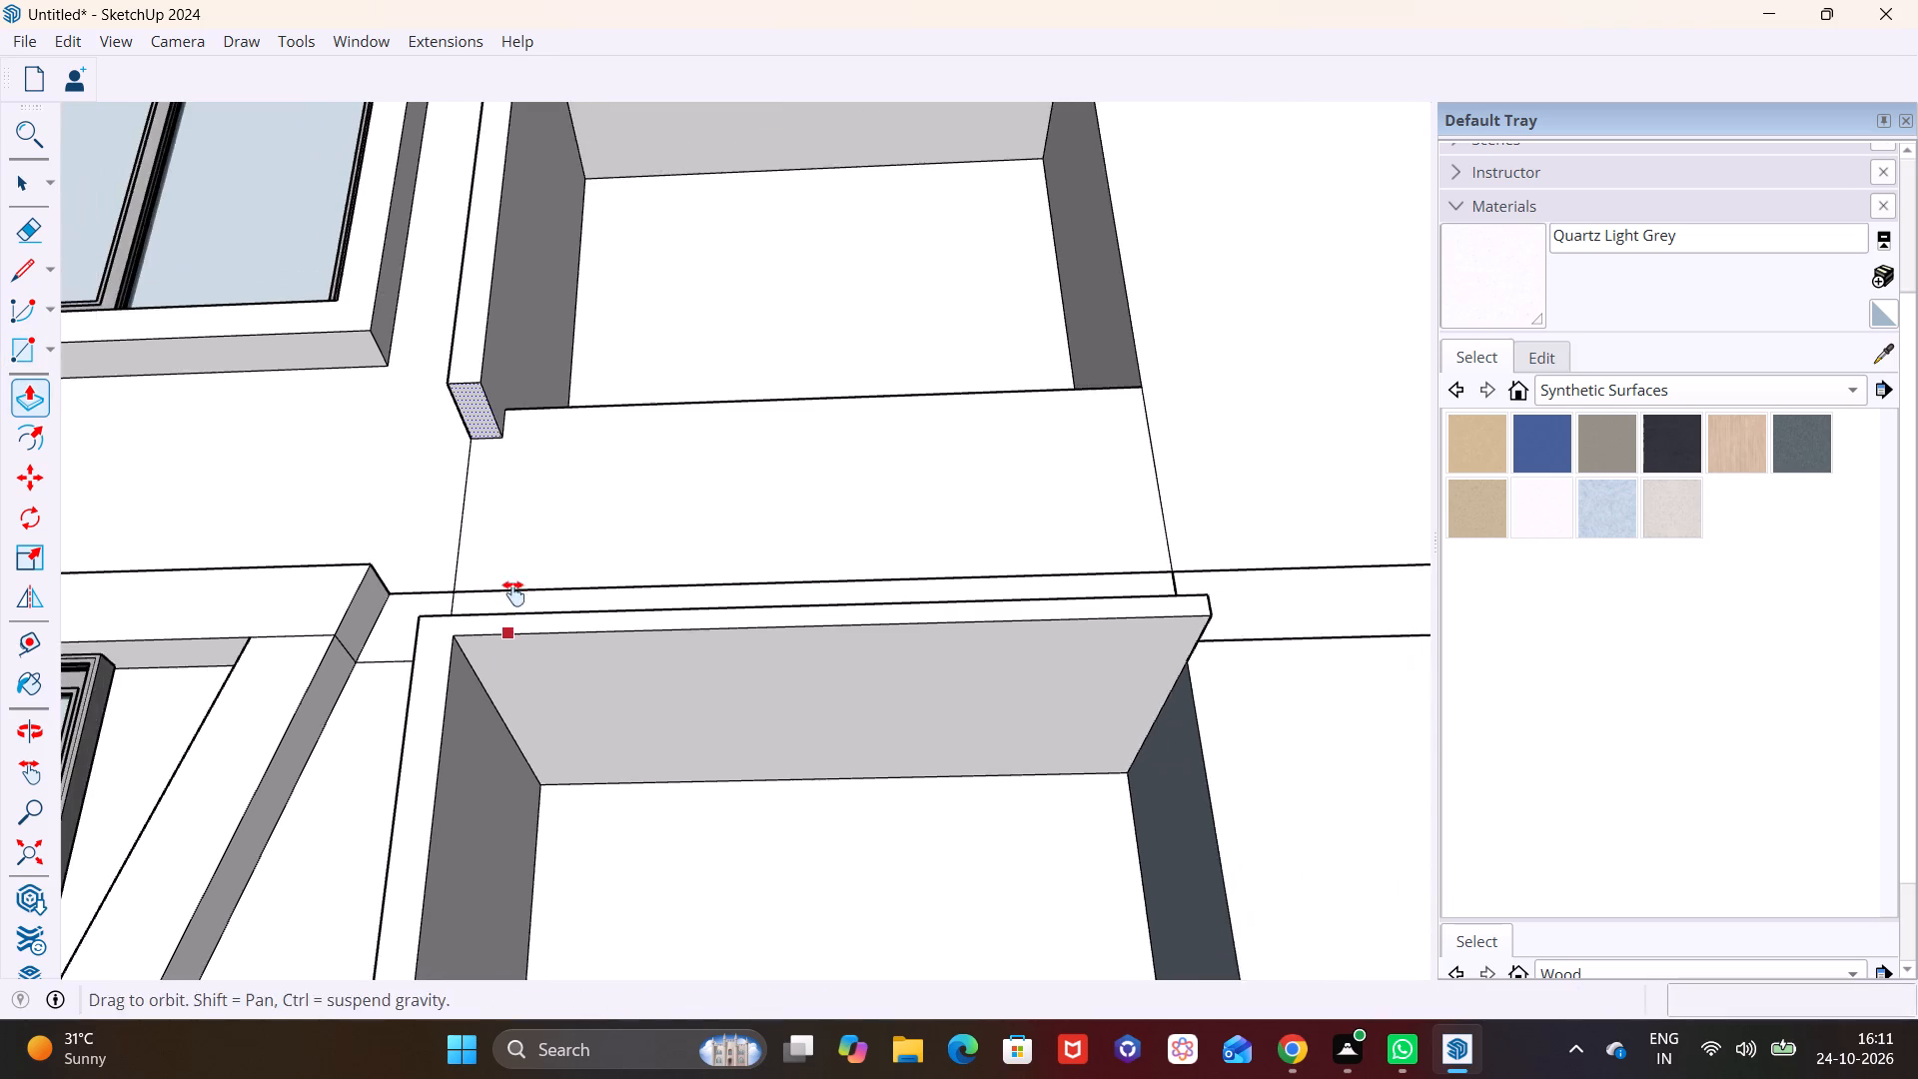
{"action": "middle_click_drag", "start_coordinate": [513, 593], "coordinate": [559, 238], "text": "shift"}
{"action": "scroll", "coordinate": [517, 444], "scroll_direction": "down", "scroll_amount": 5}
{"action": "scroll", "coordinate": [539, 676], "scroll_direction": "up", "scroll_amount": 6}
{"action": "middle_click_drag", "start_coordinate": [496, 724], "coordinate": [559, 435], "text": "shift"}
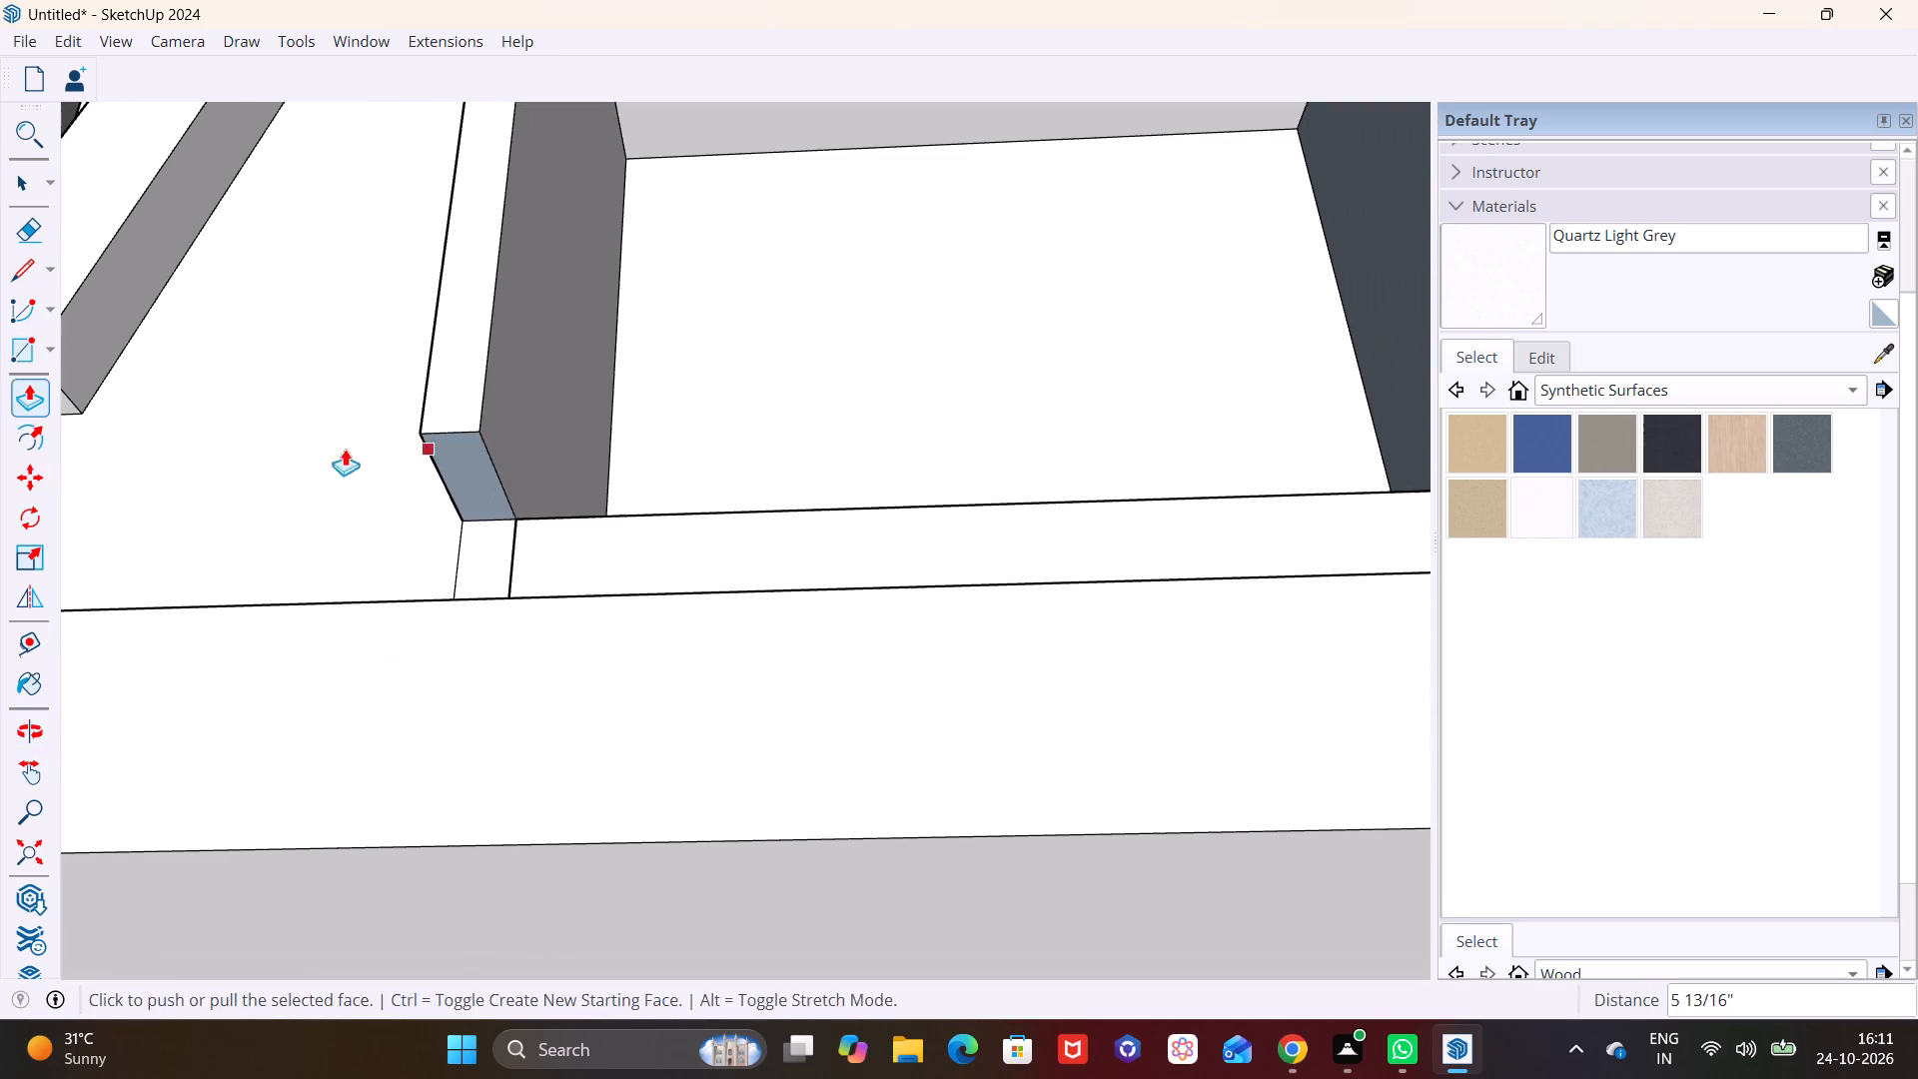
{"action": "left_click", "coordinate": [19, 188]}
{"action": "left_click", "coordinate": [487, 485]}
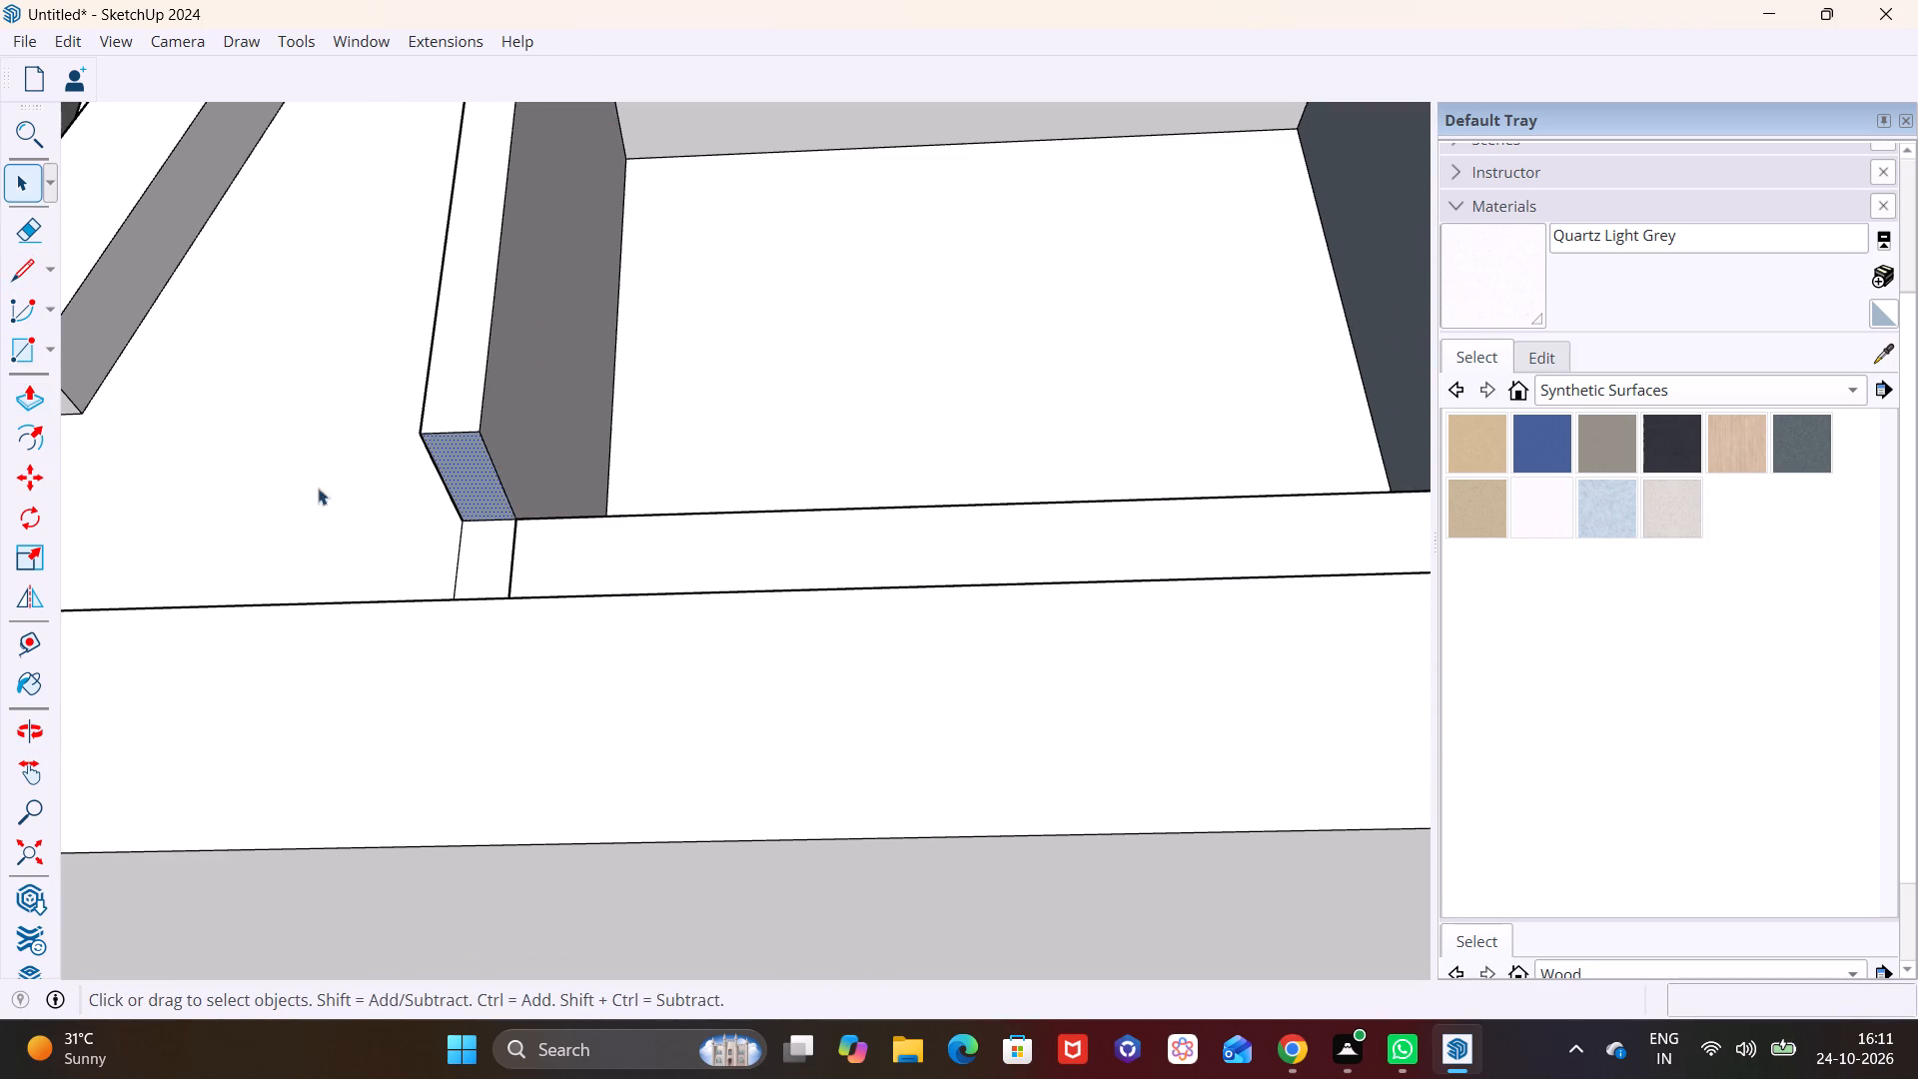
{"action": "left_click", "coordinate": [15, 393]}
{"action": "left_click", "coordinate": [477, 490]}
{"action": "left_click", "coordinate": [457, 526]}
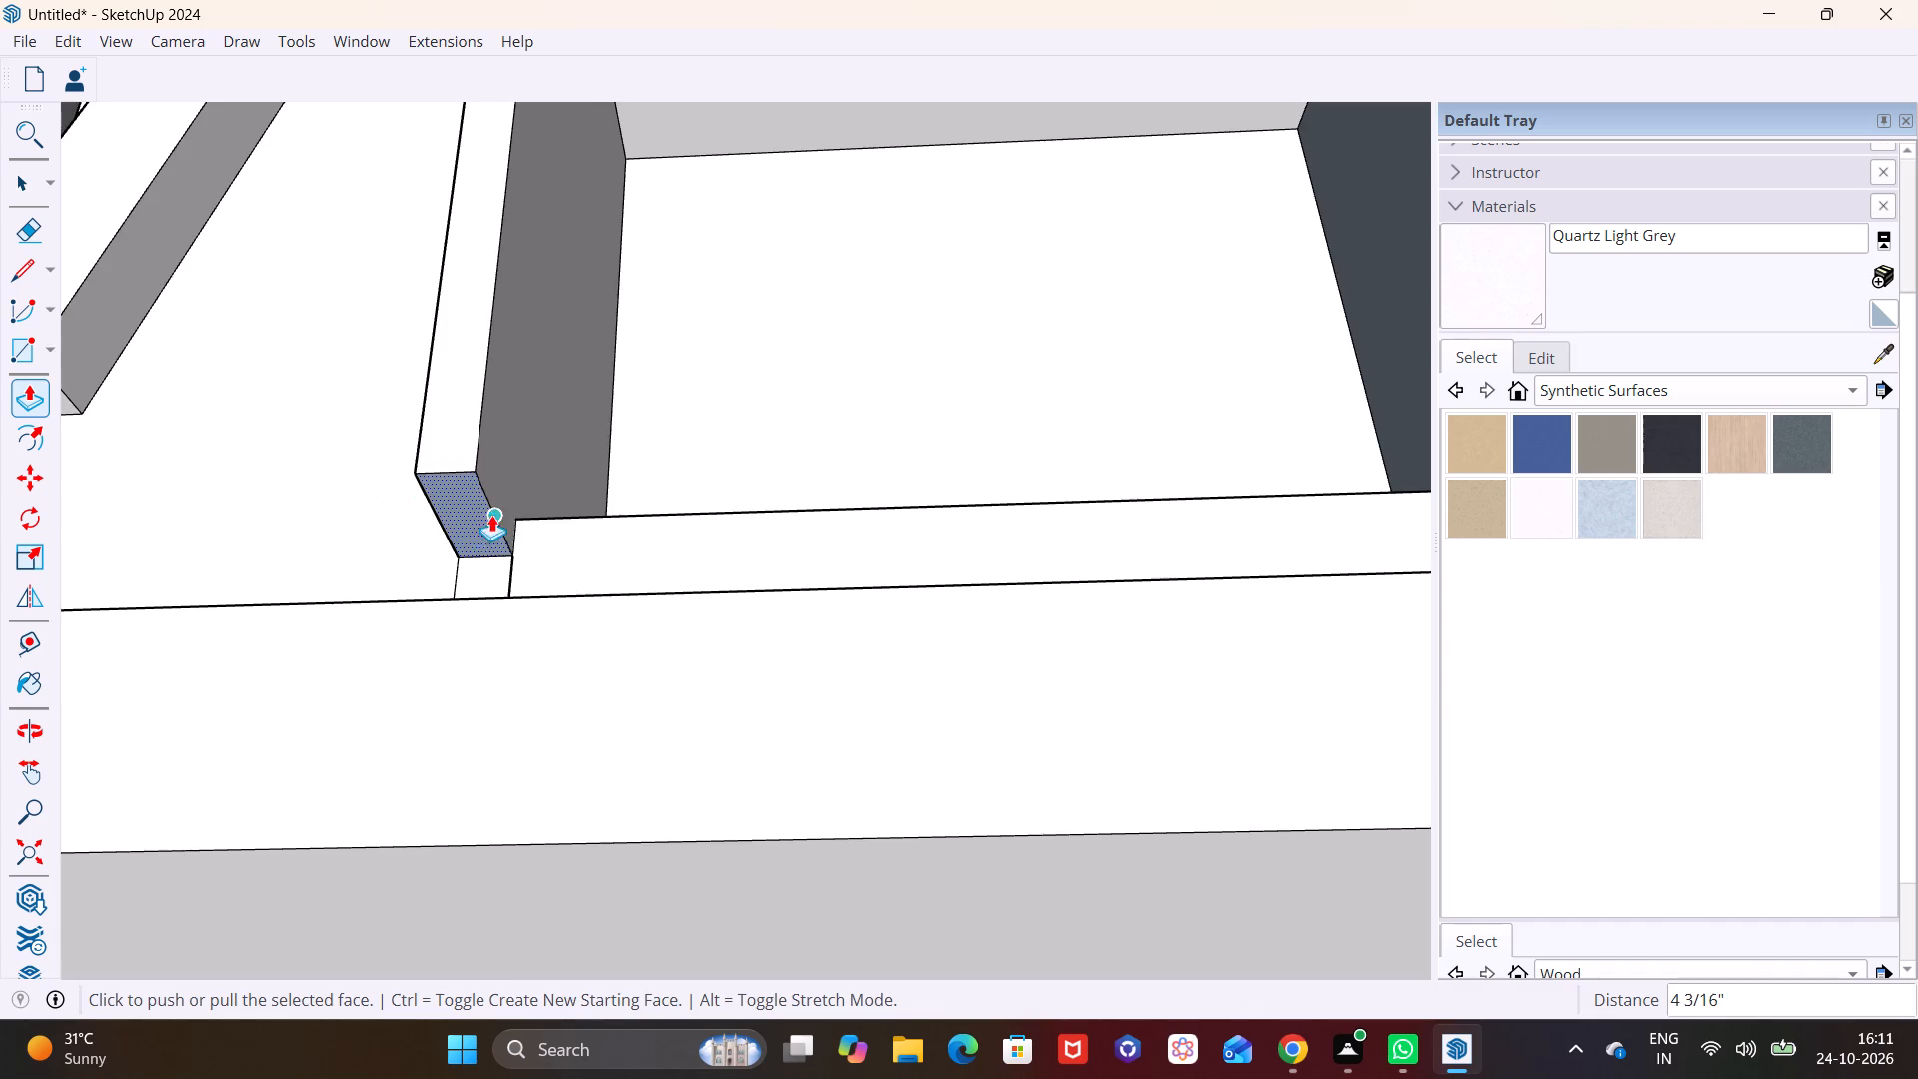
Draw a 1' 4" line across the inner face of the lowest opening's fin at sill level, just above its bottom edge.
{"action": "scroll", "coordinate": [491, 517], "scroll_direction": "down", "scroll_amount": 12}
{"action": "middle_click_drag", "start_coordinate": [526, 388], "coordinate": [471, 722]}
{"action": "scroll", "coordinate": [421, 404], "scroll_direction": "down", "scroll_amount": 3}
{"action": "middle_click_drag", "start_coordinate": [441, 602], "coordinate": [156, 599]}
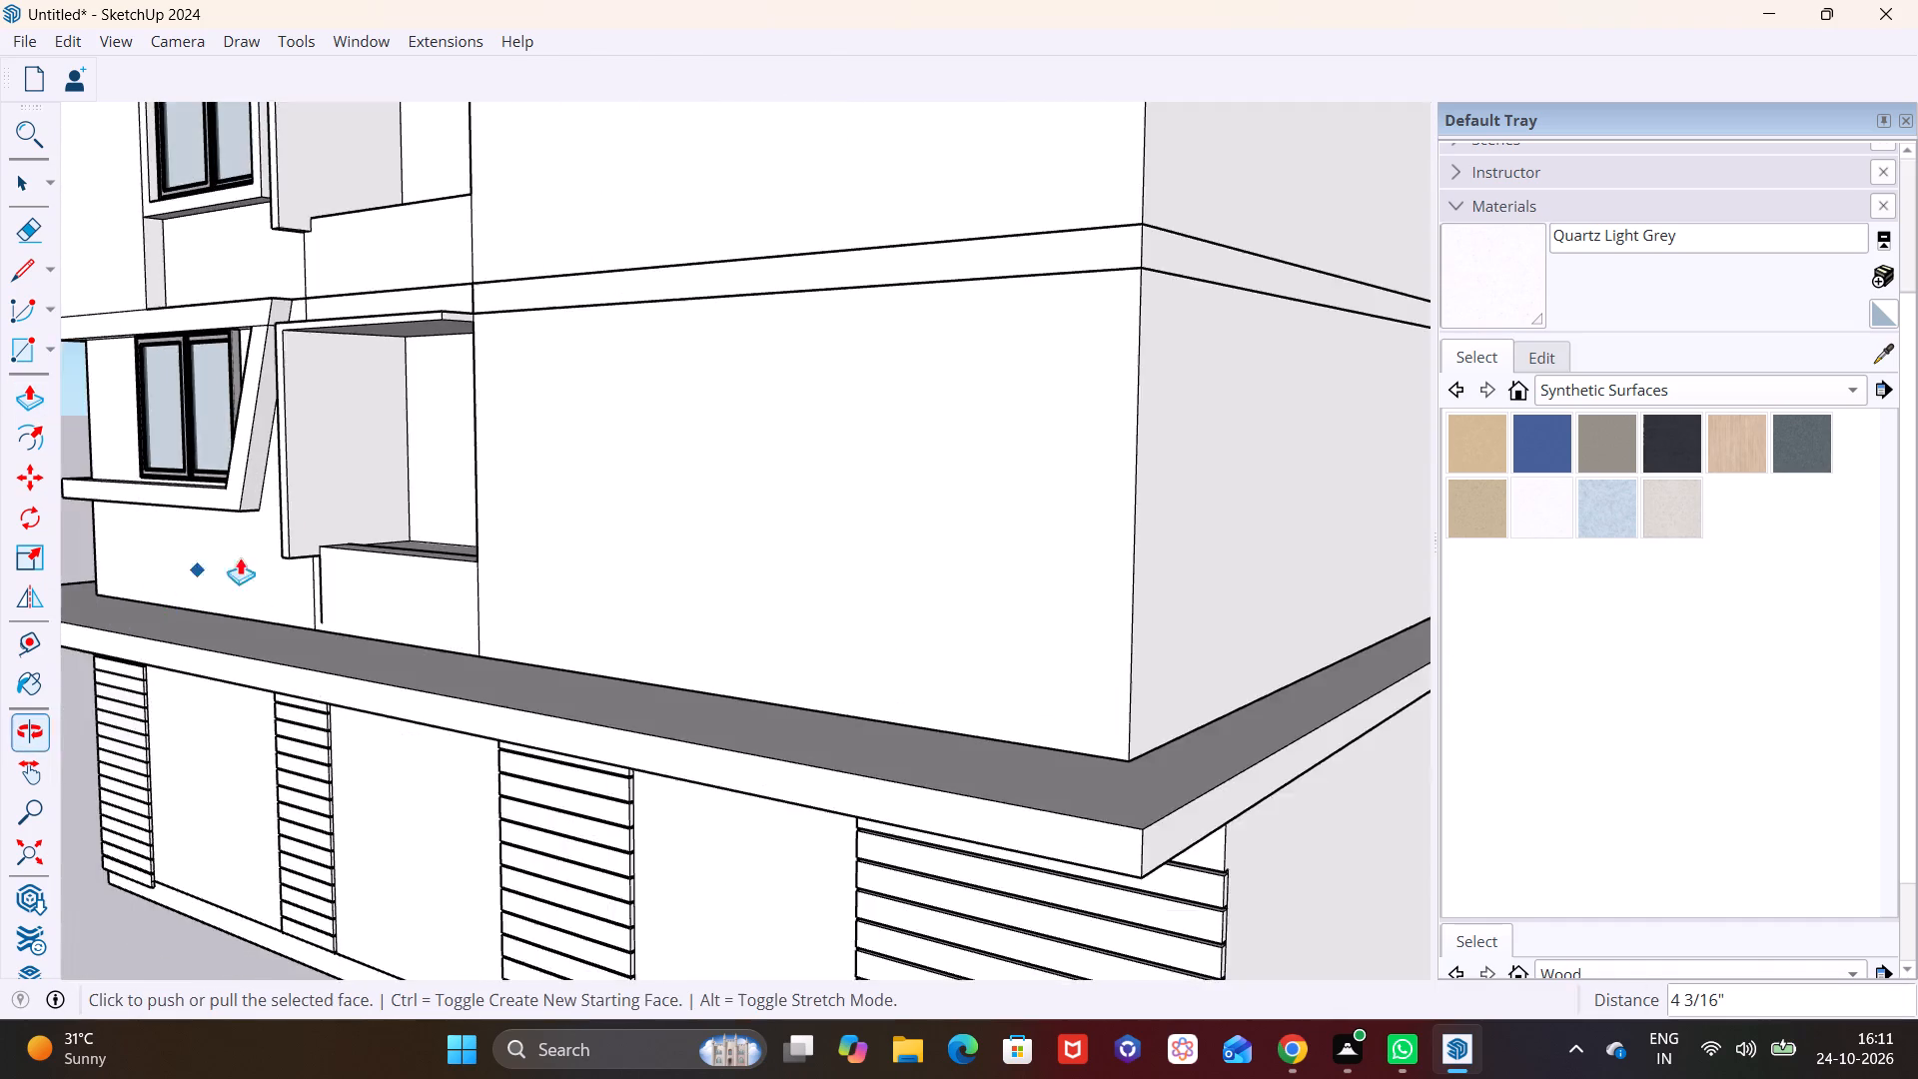
{"action": "scroll", "coordinate": [292, 530], "scroll_direction": "up", "scroll_amount": 14}
{"action": "left_click", "coordinate": [23, 271]}
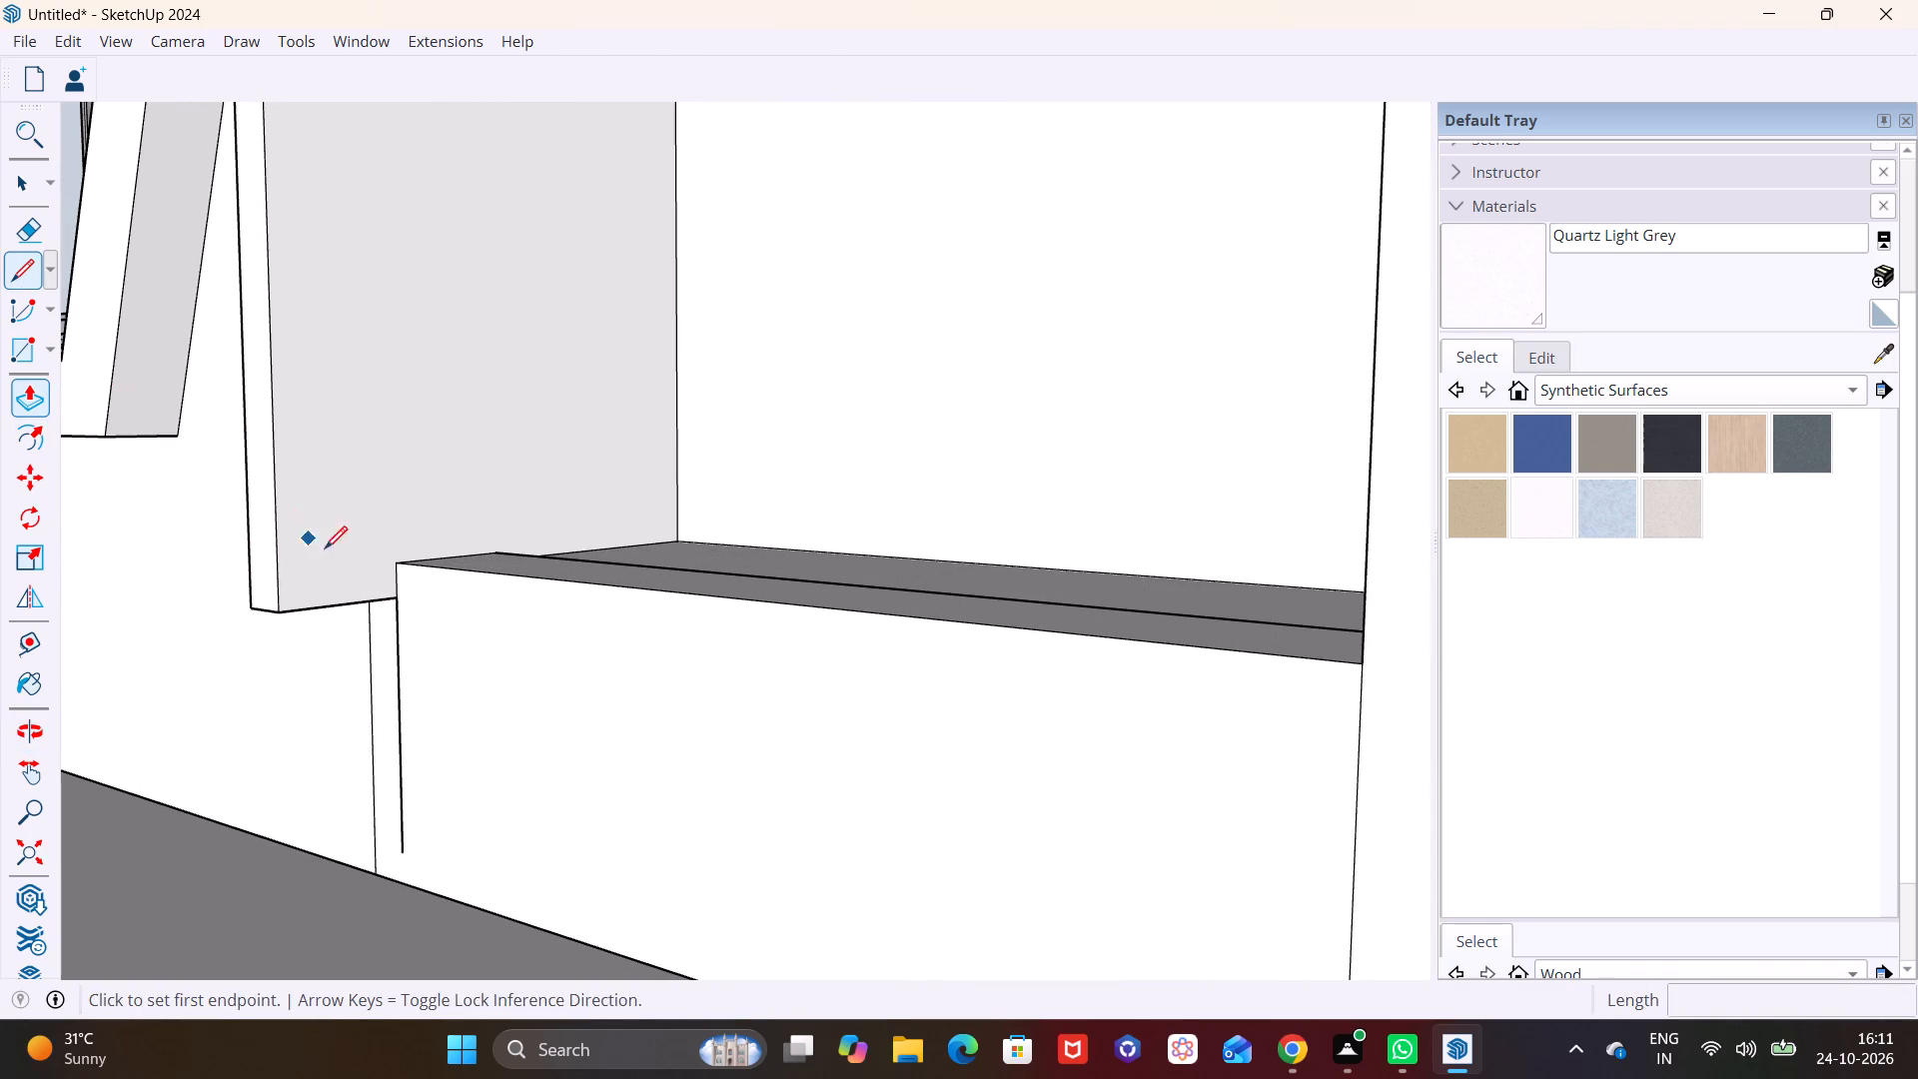
{"action": "left_click", "coordinate": [394, 564]}
{"action": "left_click", "coordinate": [275, 567]}
Pull the lowest fin's thin bottom strip about 9' 1 1/16" along the opening's sill to the opposite jamb.
{"action": "left_click", "coordinate": [16, 192]}
{"action": "left_click", "coordinate": [312, 592]}
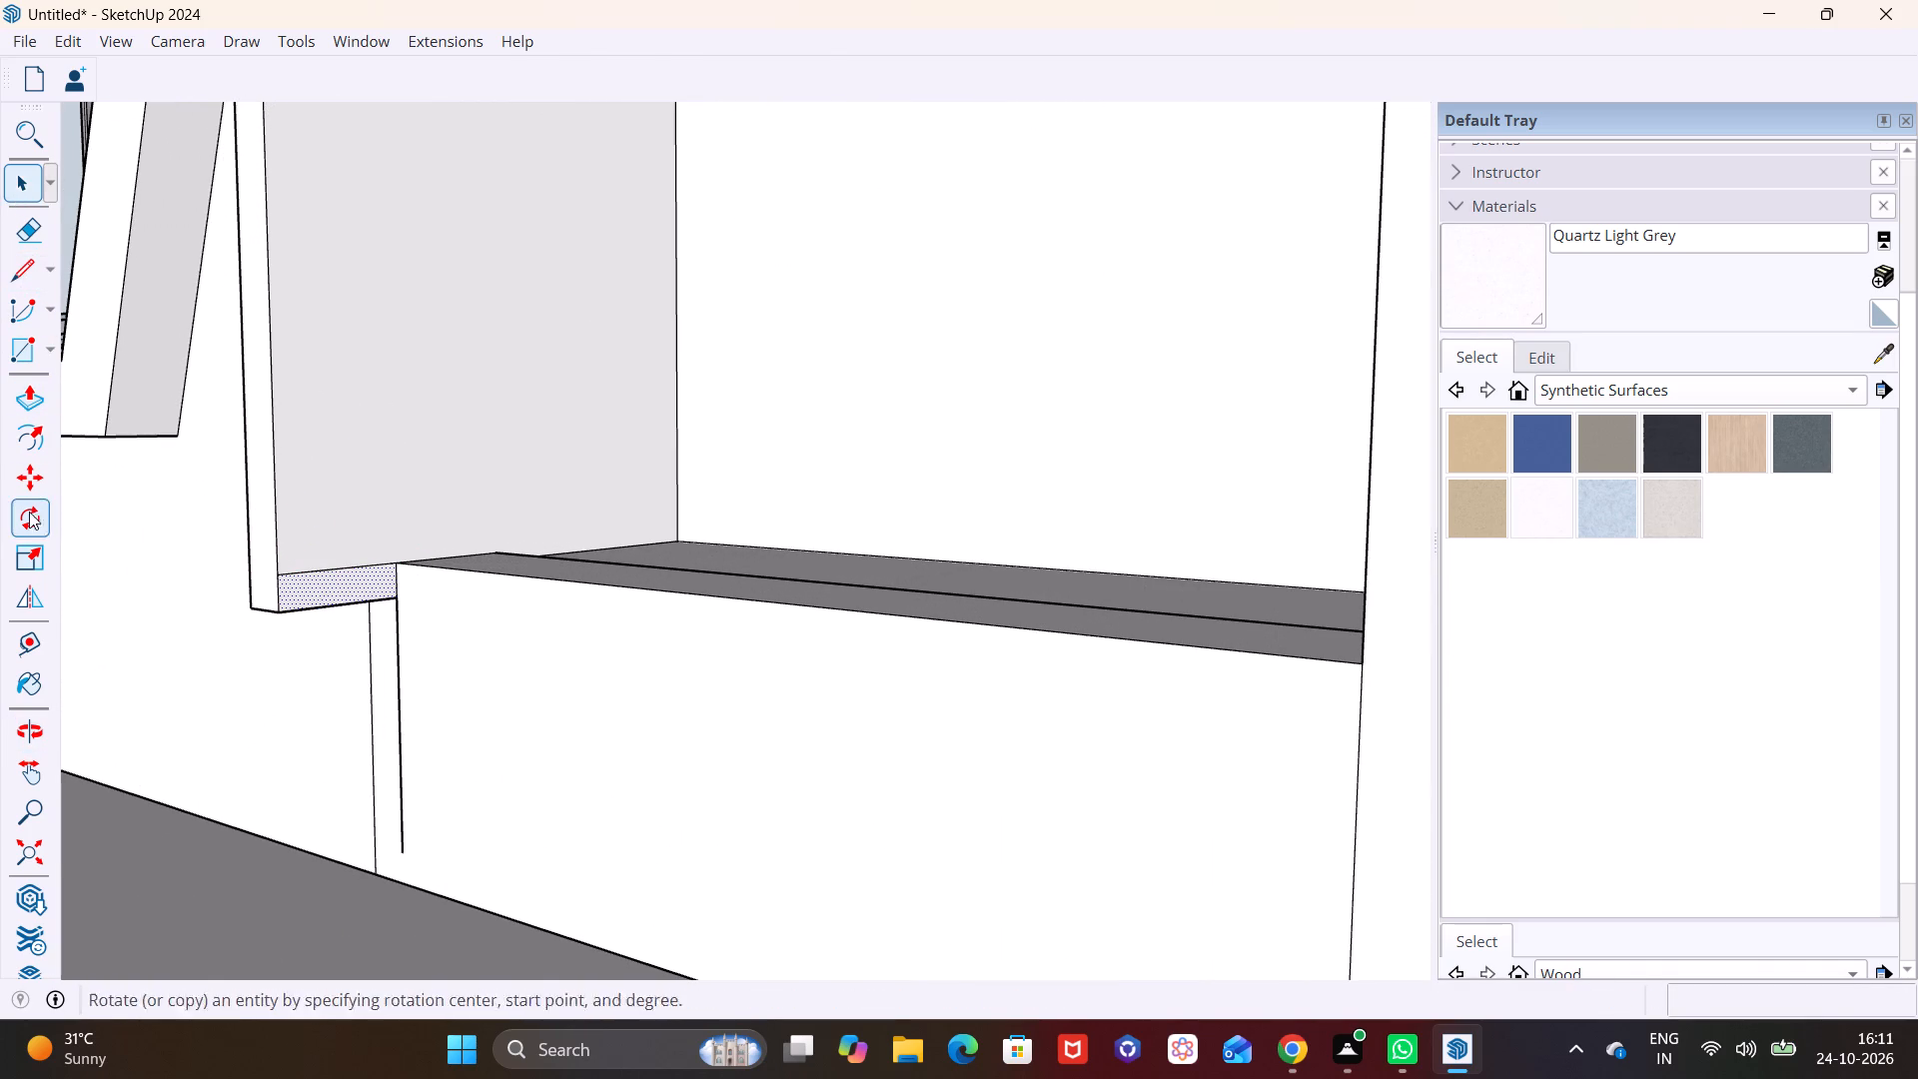
{"action": "left_click", "coordinate": [30, 398]}
{"action": "left_click", "coordinate": [296, 580]}
{"action": "scroll", "coordinate": [817, 666], "scroll_direction": "down", "scroll_amount": 5}
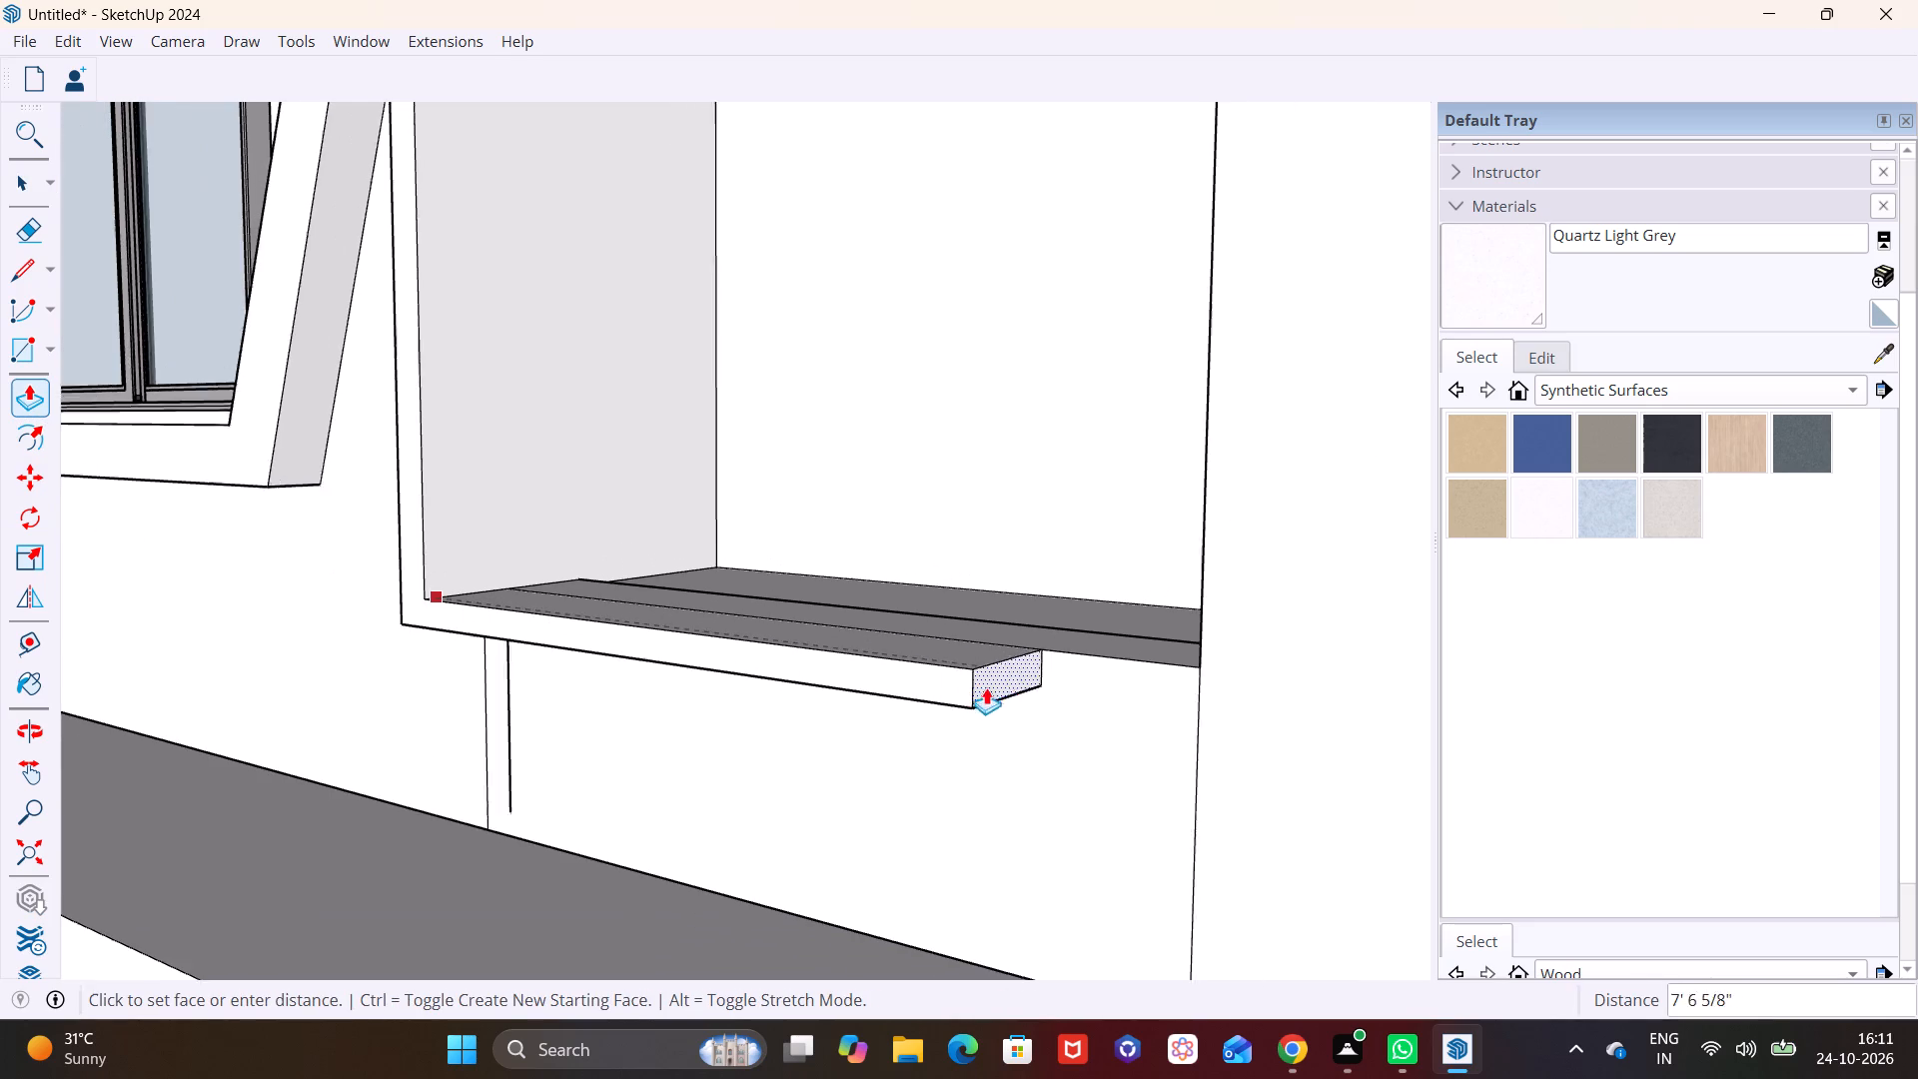
{"action": "left_click", "coordinate": [1184, 616]}
Draw a line across the inner face of the second opening's fin at sill level, just above its bottom edge.
{"action": "scroll", "coordinate": [525, 645], "scroll_direction": "down", "scroll_amount": 8}
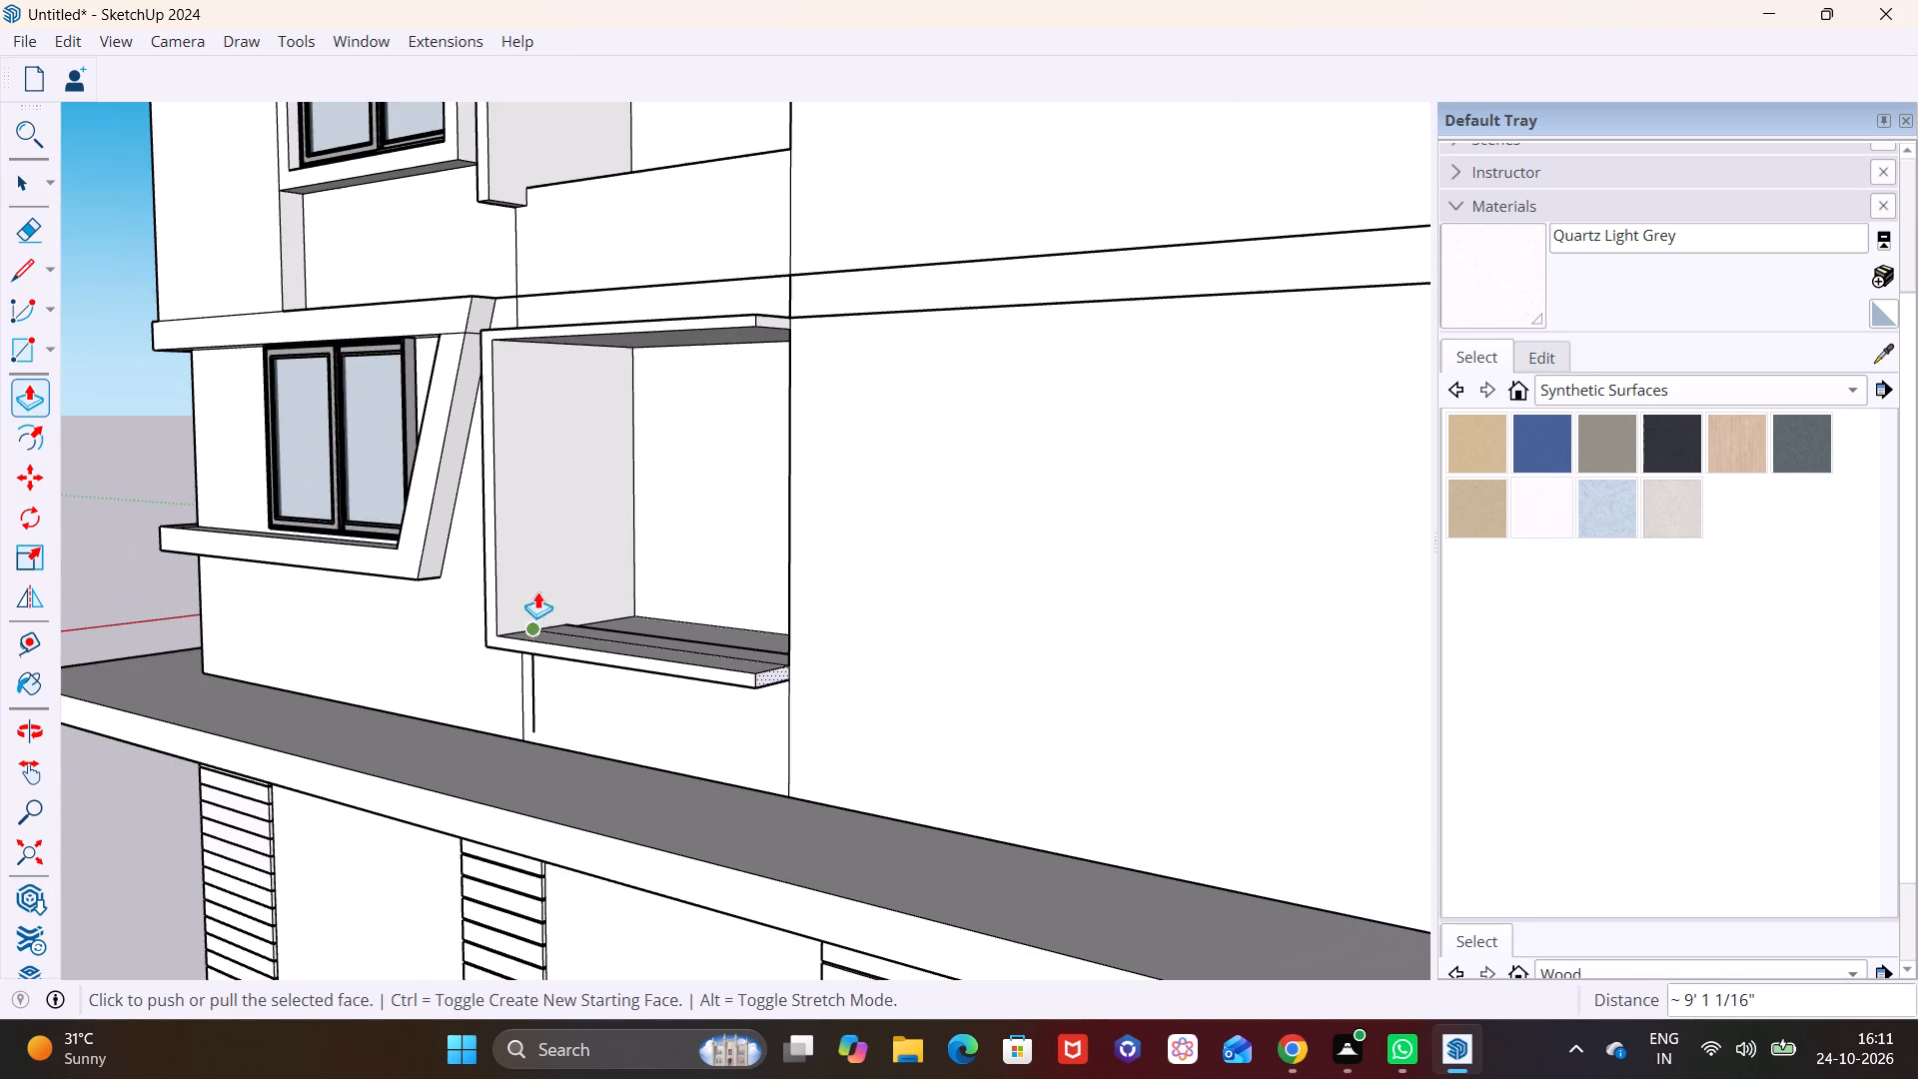
{"action": "middle_click_drag", "start_coordinate": [549, 461], "coordinate": [331, 1019]}
{"action": "scroll", "coordinate": [333, 857], "scroll_direction": "up", "scroll_amount": 6}
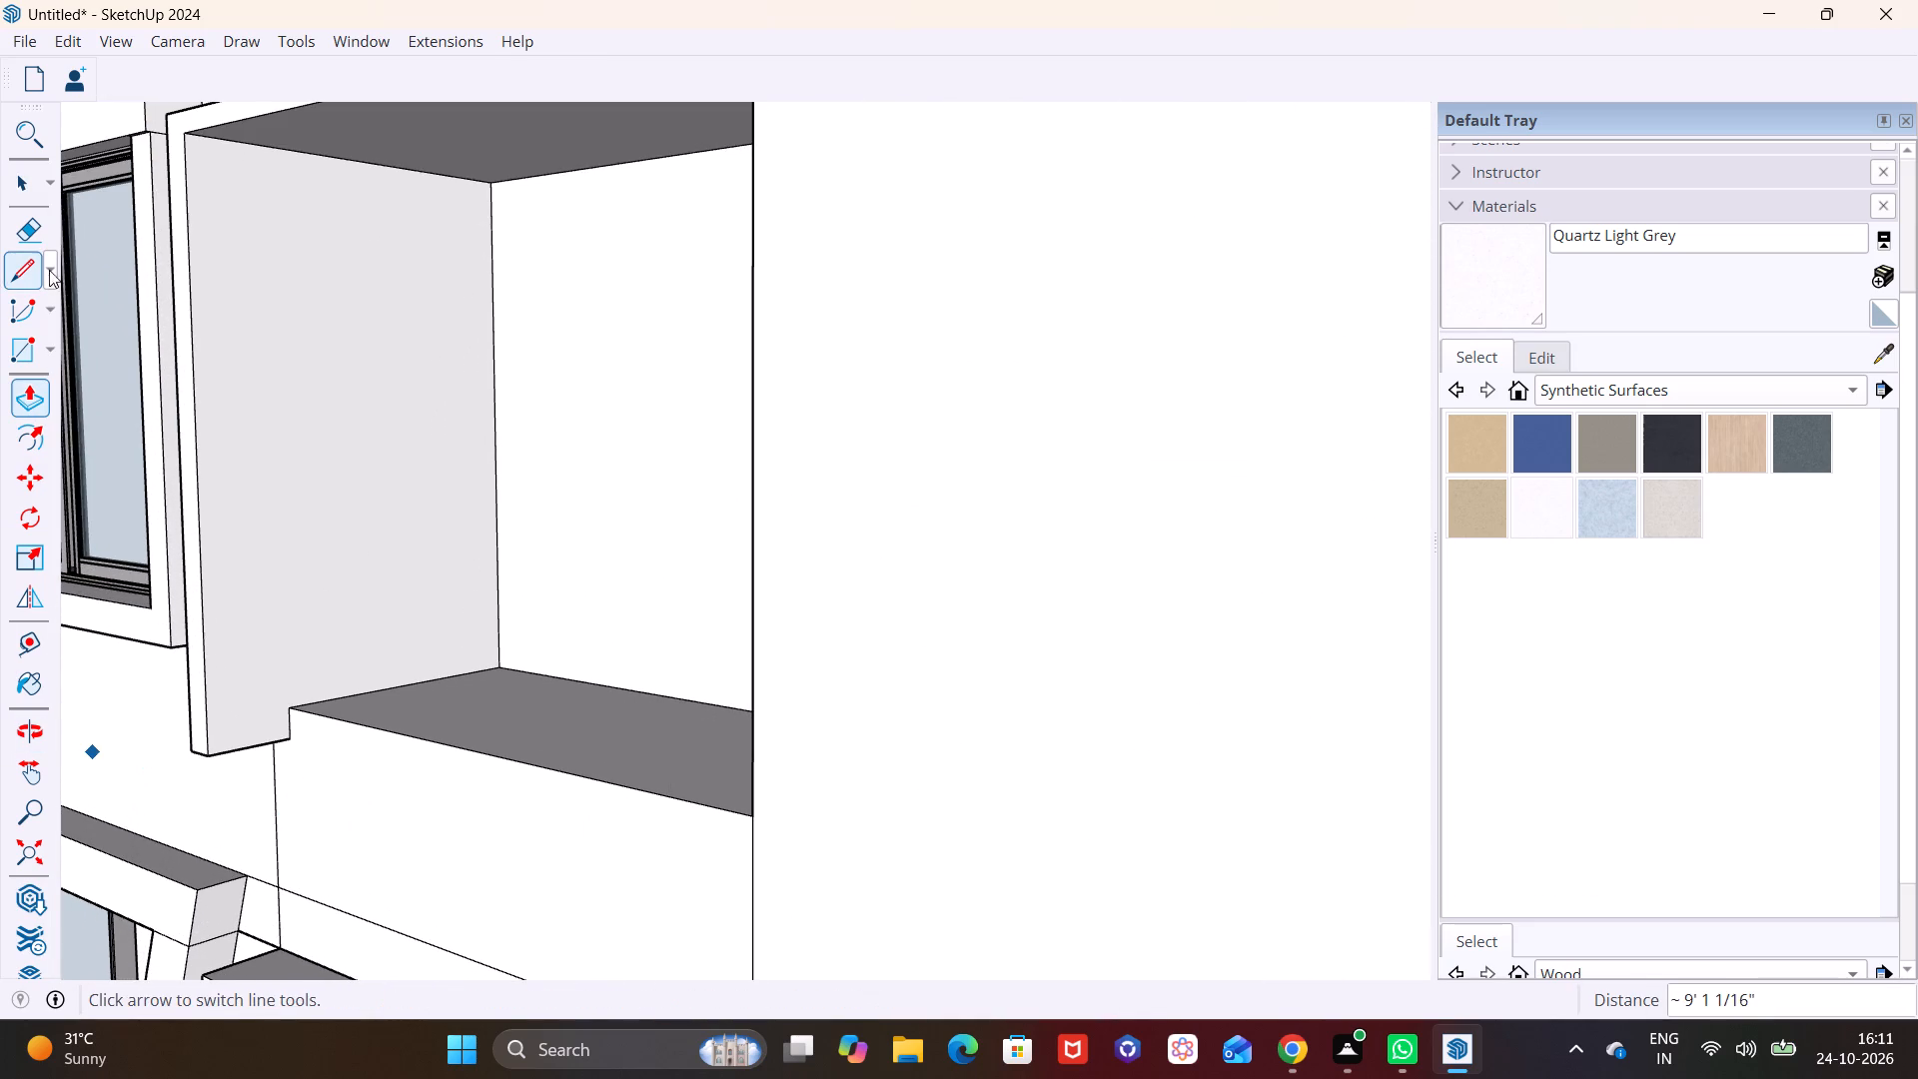
{"action": "left_click", "coordinate": [12, 271]}
{"action": "scroll", "coordinate": [259, 622], "scroll_direction": "up", "scroll_amount": 3}
{"action": "left_click", "coordinate": [304, 740]}
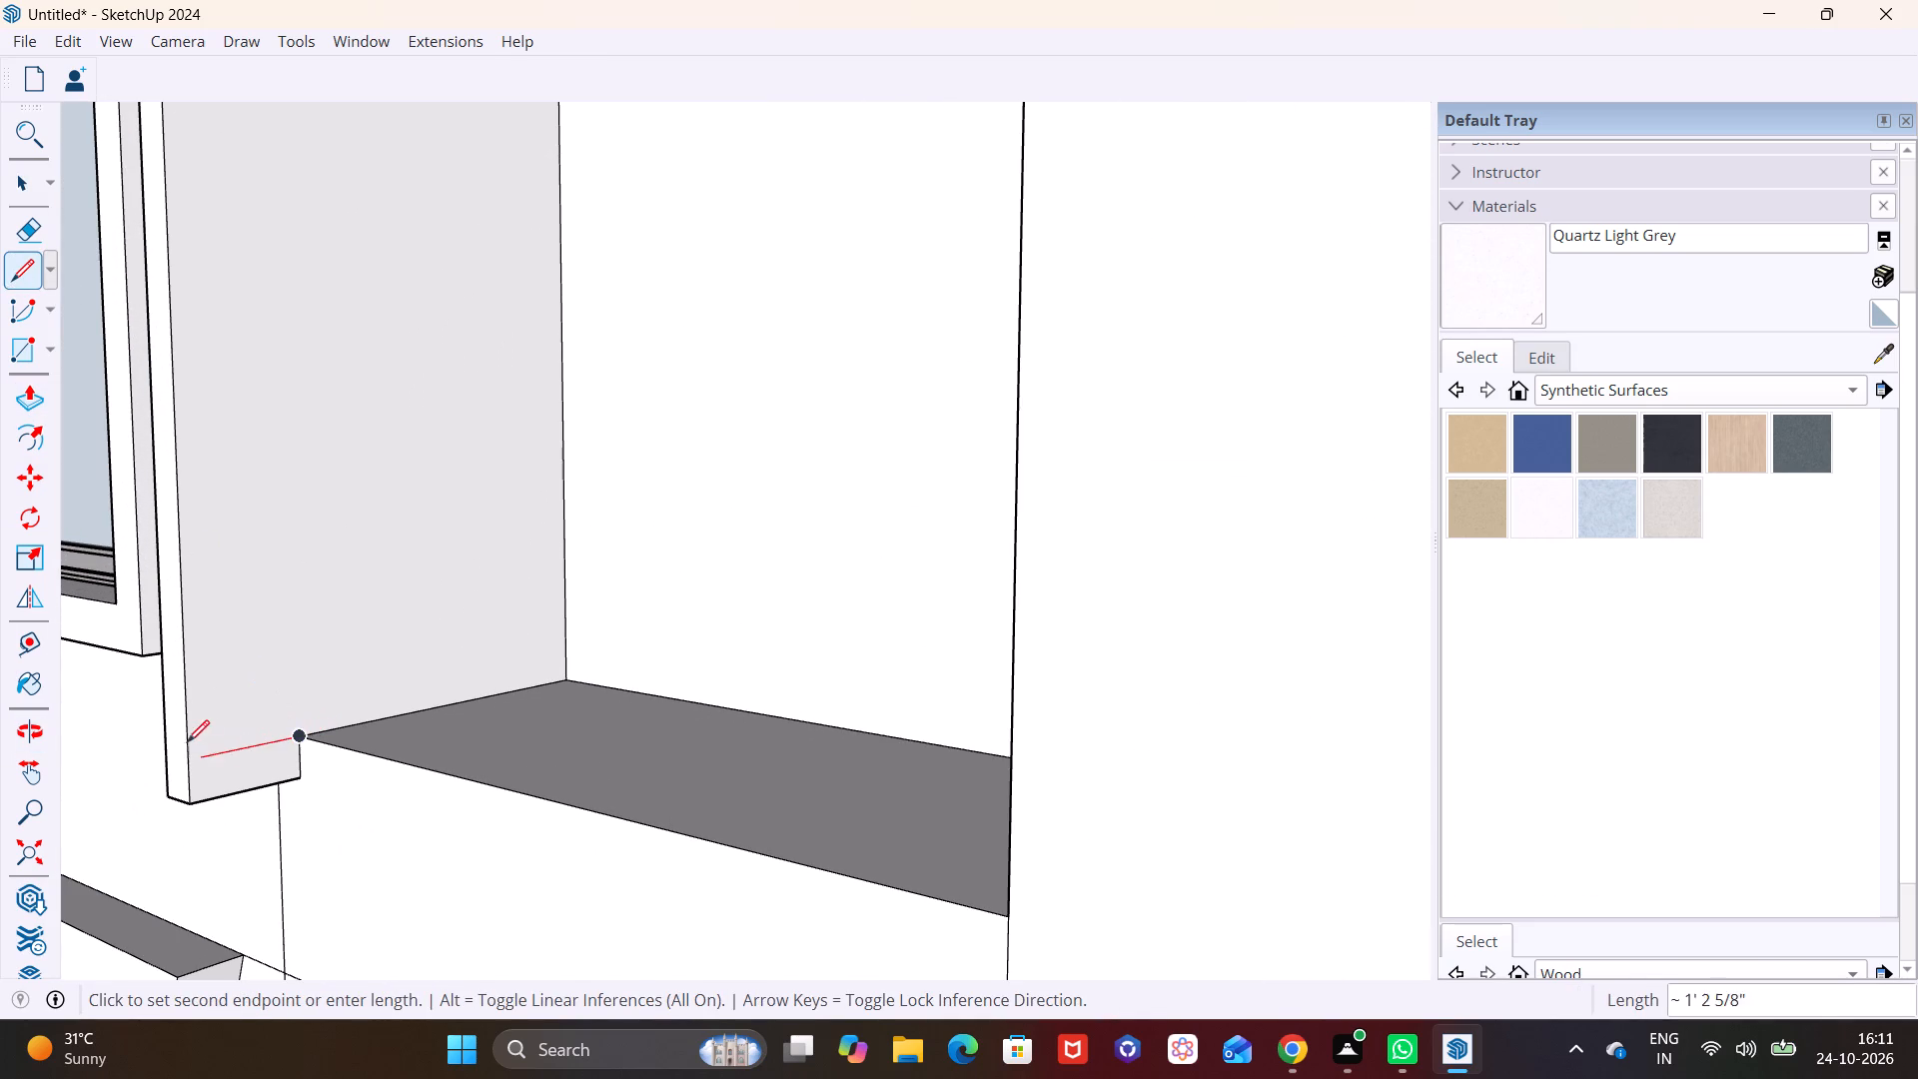
{"action": "left_click", "coordinate": [183, 750]}
Pull the second fin's thin bottom strip about 9' 1 1/16" along the opening's sill to the opposite jamb.
{"action": "left_click", "coordinate": [11, 188]}
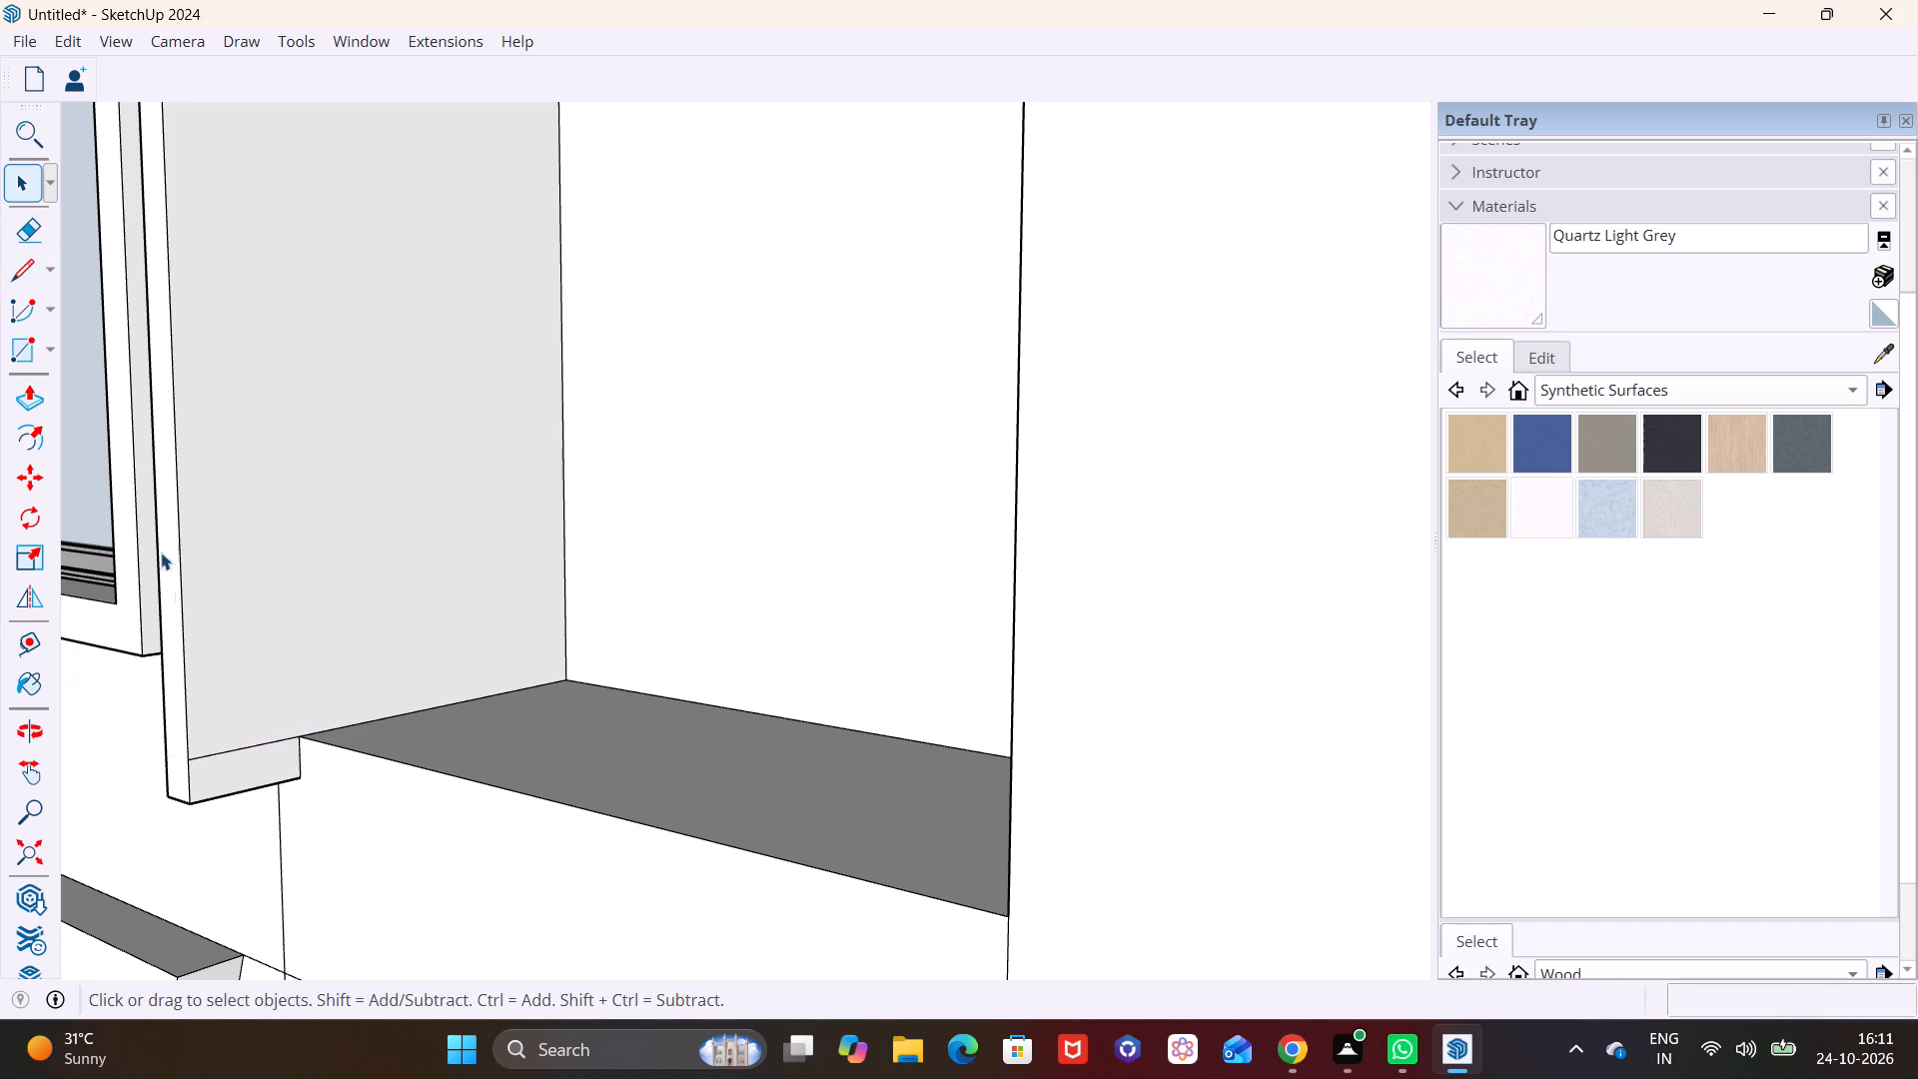
{"action": "left_click", "coordinate": [243, 771]}
{"action": "left_click", "coordinate": [17, 391]}
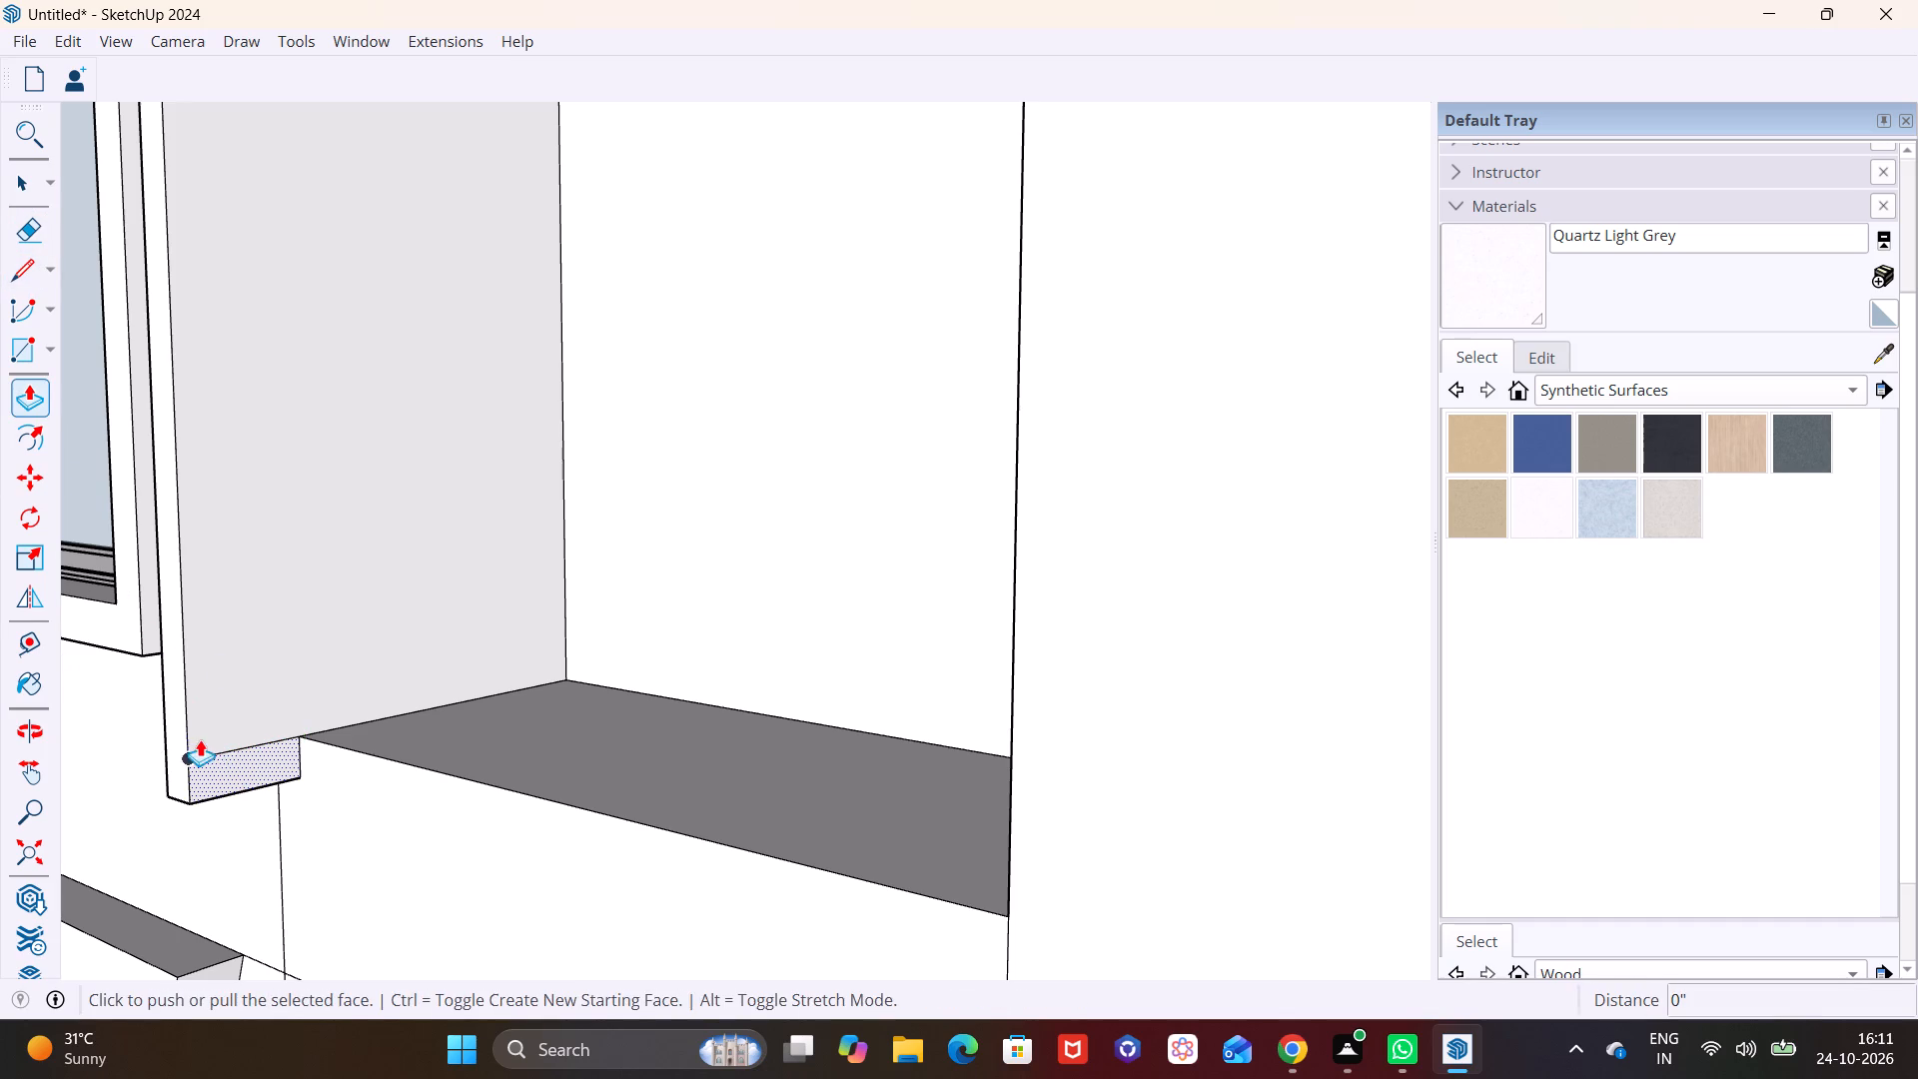
{"action": "left_click", "coordinate": [216, 762]}
{"action": "left_click", "coordinate": [1017, 807]}
Draw a 1' 4 3/8" line across the inner face of the third opening's fin at sill level, just above its bottom edge.
{"action": "scroll", "coordinate": [793, 809], "scroll_direction": "down", "scroll_amount": 2}
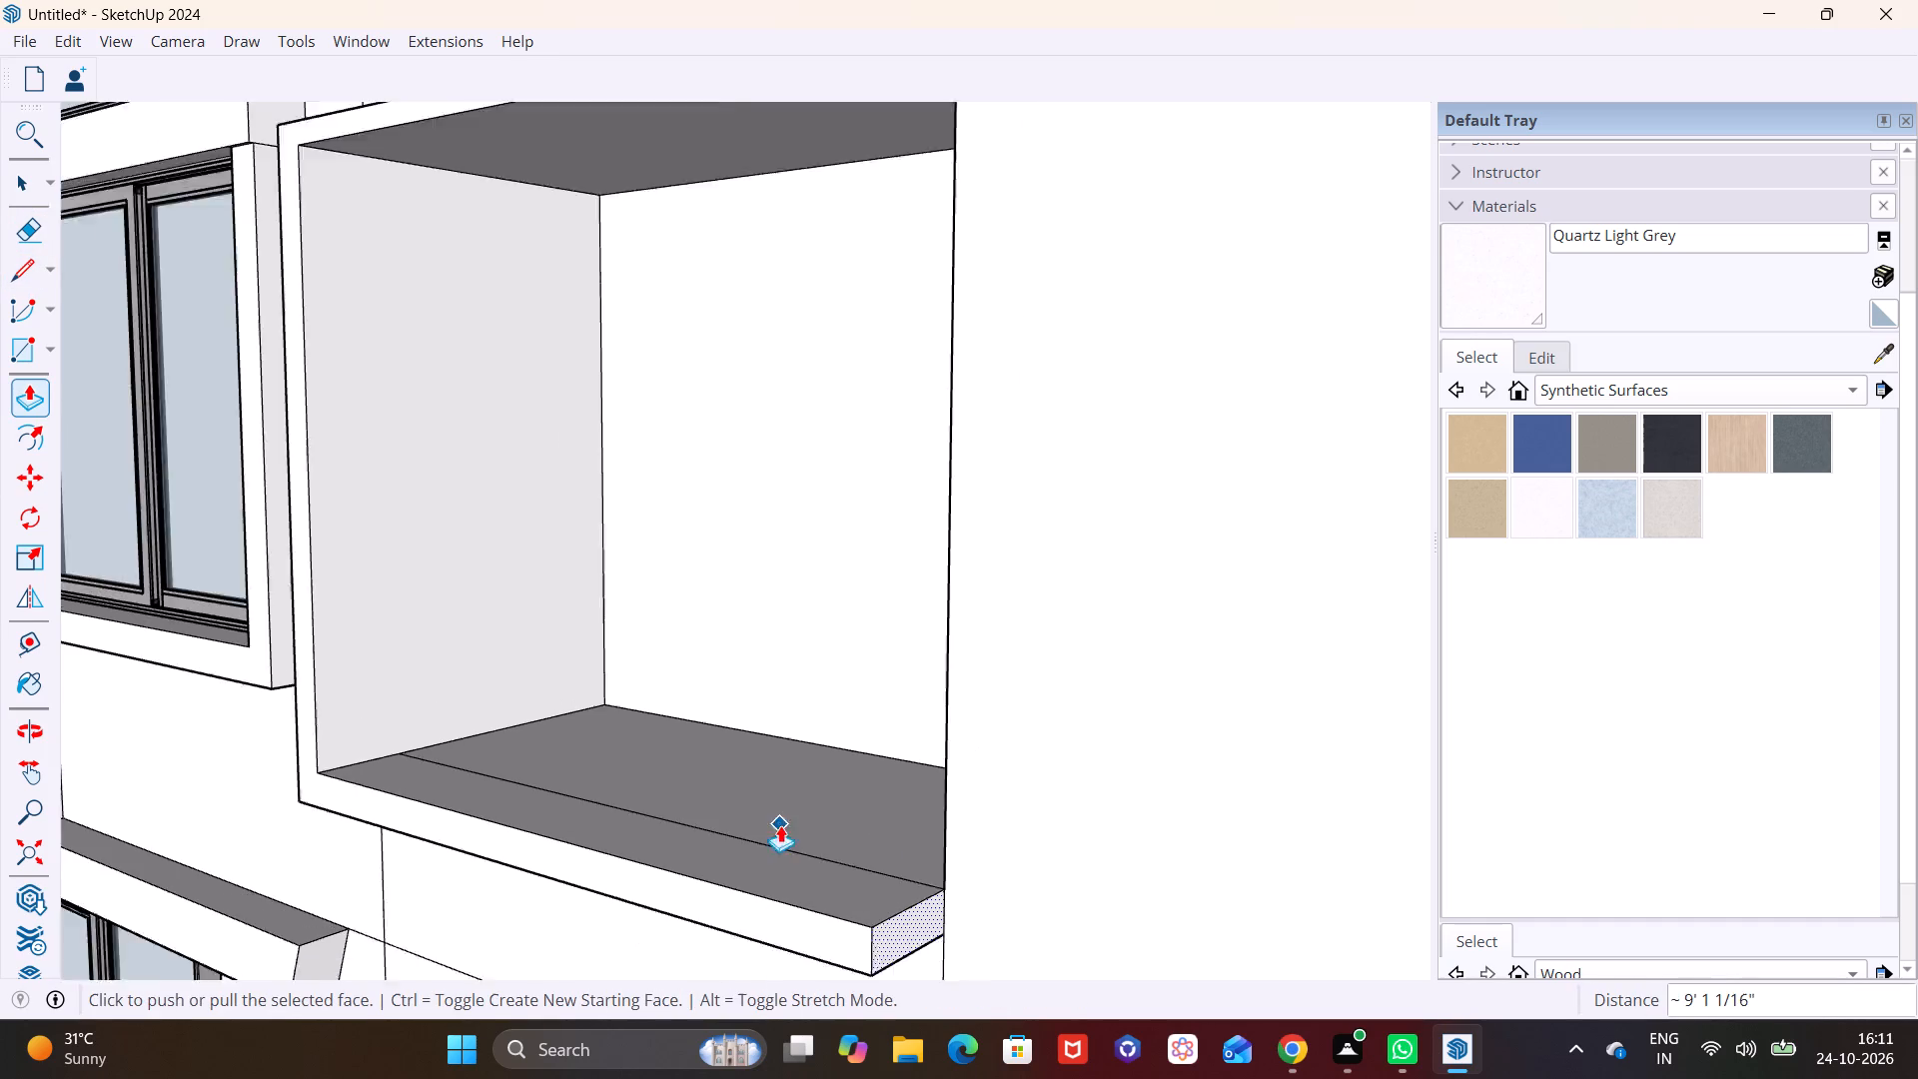
{"action": "scroll", "coordinate": [780, 825], "scroll_direction": "down", "scroll_amount": 9}
{"action": "middle_click_drag", "start_coordinate": [613, 555], "coordinate": [548, 1023], "text": "shift"}
{"action": "scroll", "coordinate": [485, 876], "scroll_direction": "up", "scroll_amount": 8}
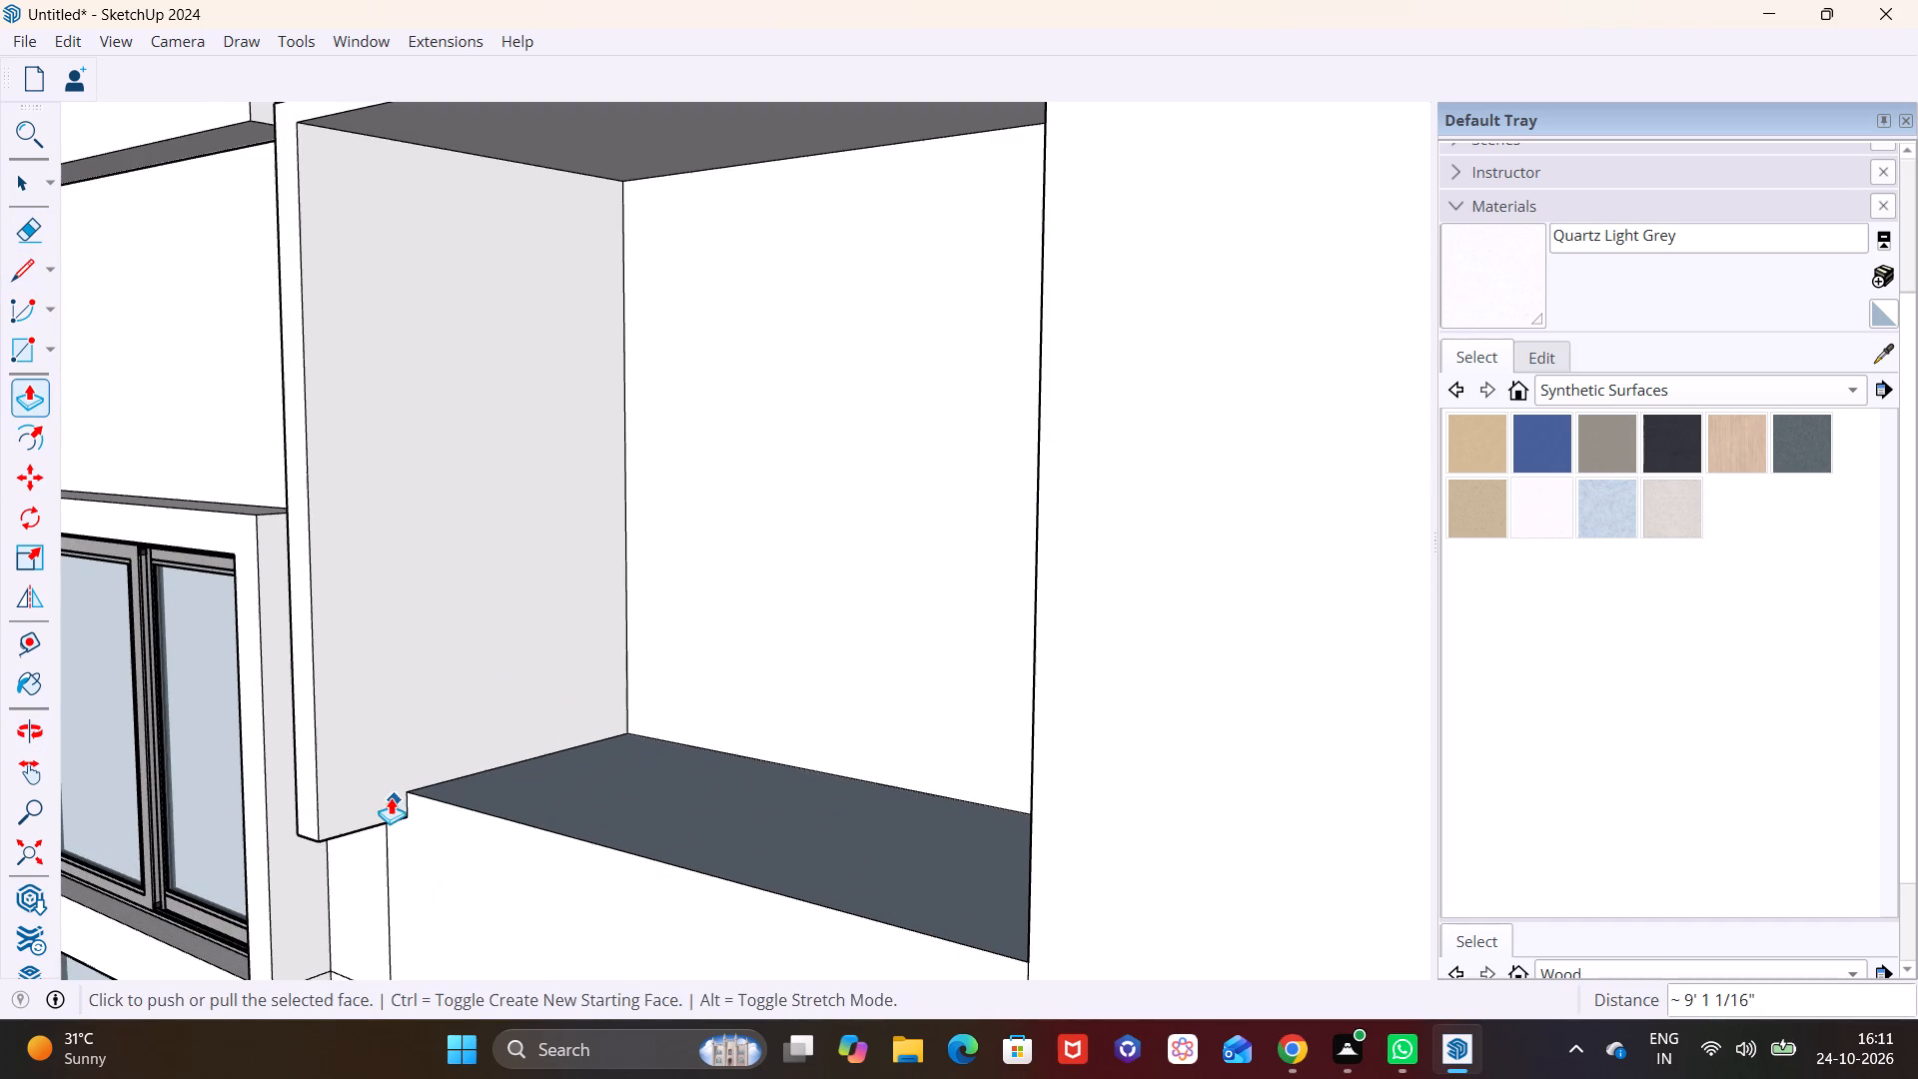
{"action": "left_click", "coordinate": [29, 266]}
{"action": "left_click", "coordinate": [413, 803]}
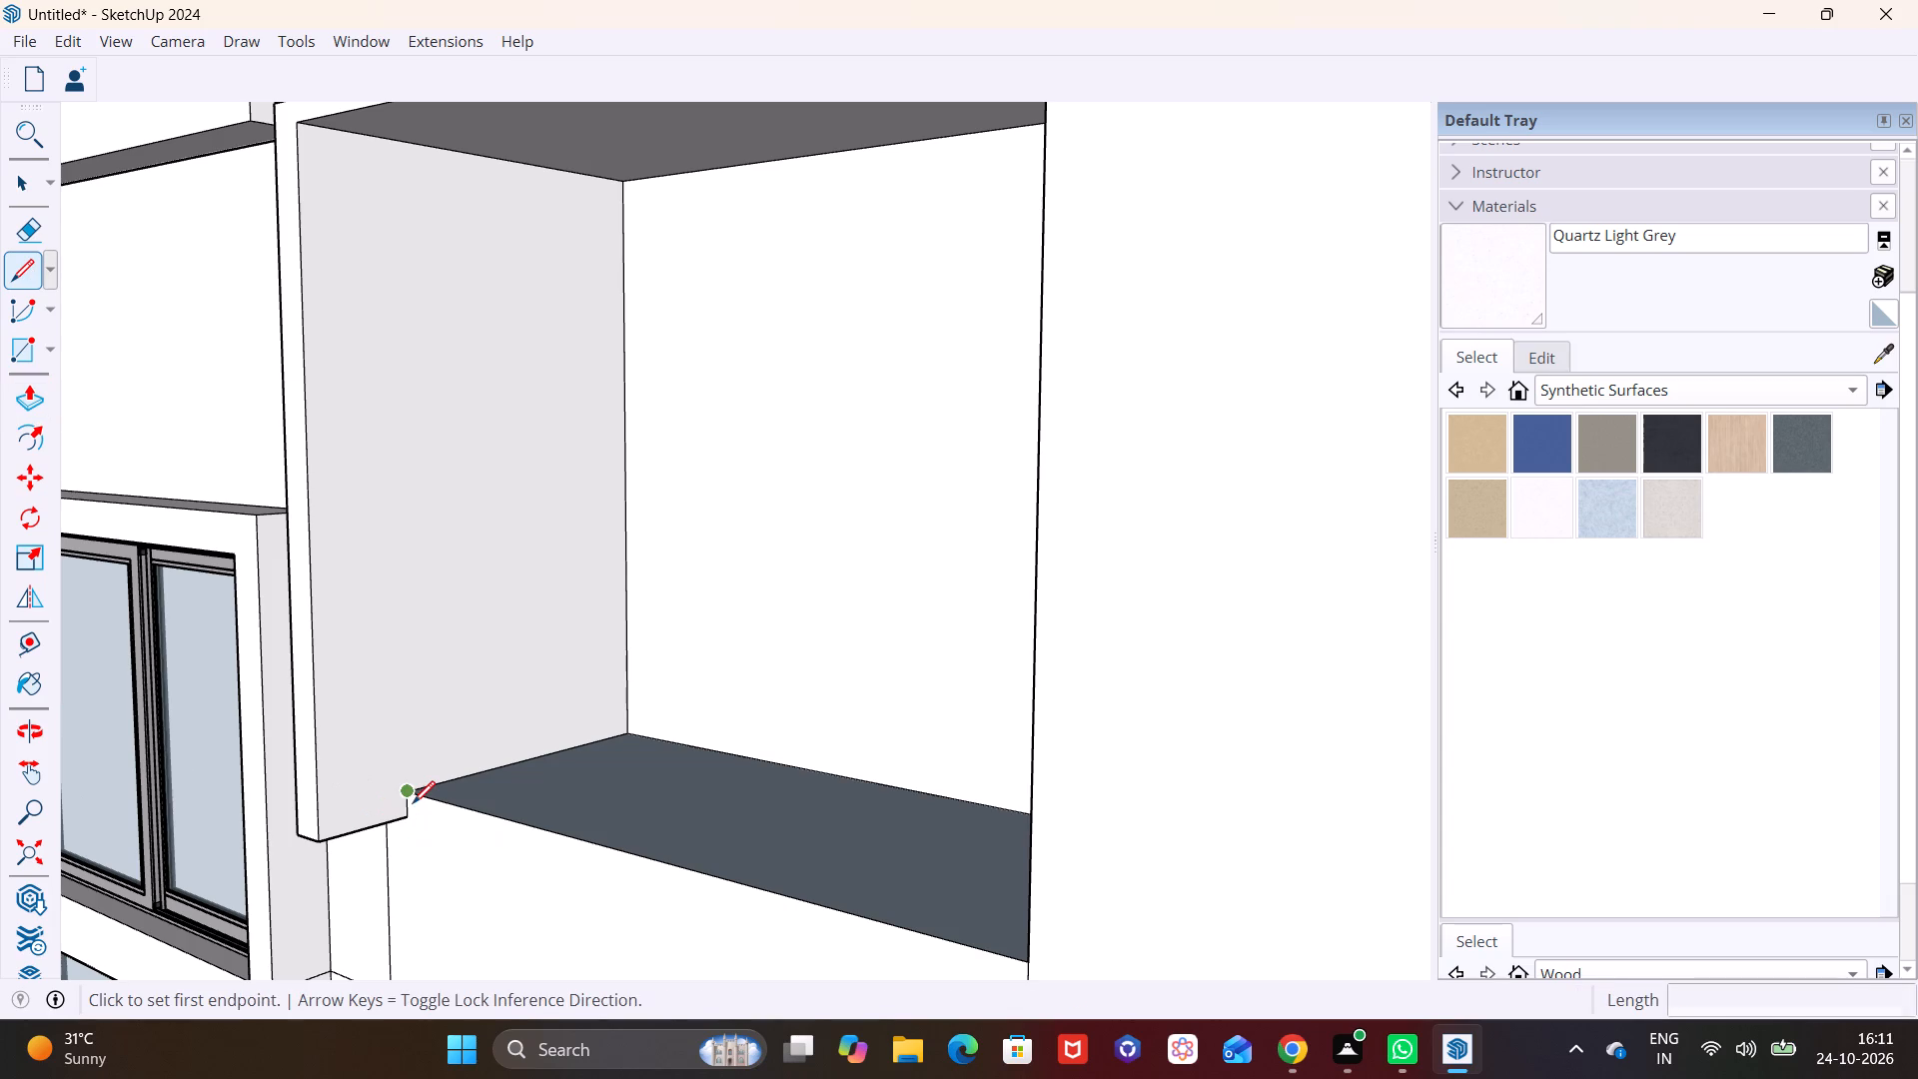
{"action": "left_click", "coordinate": [314, 809]}
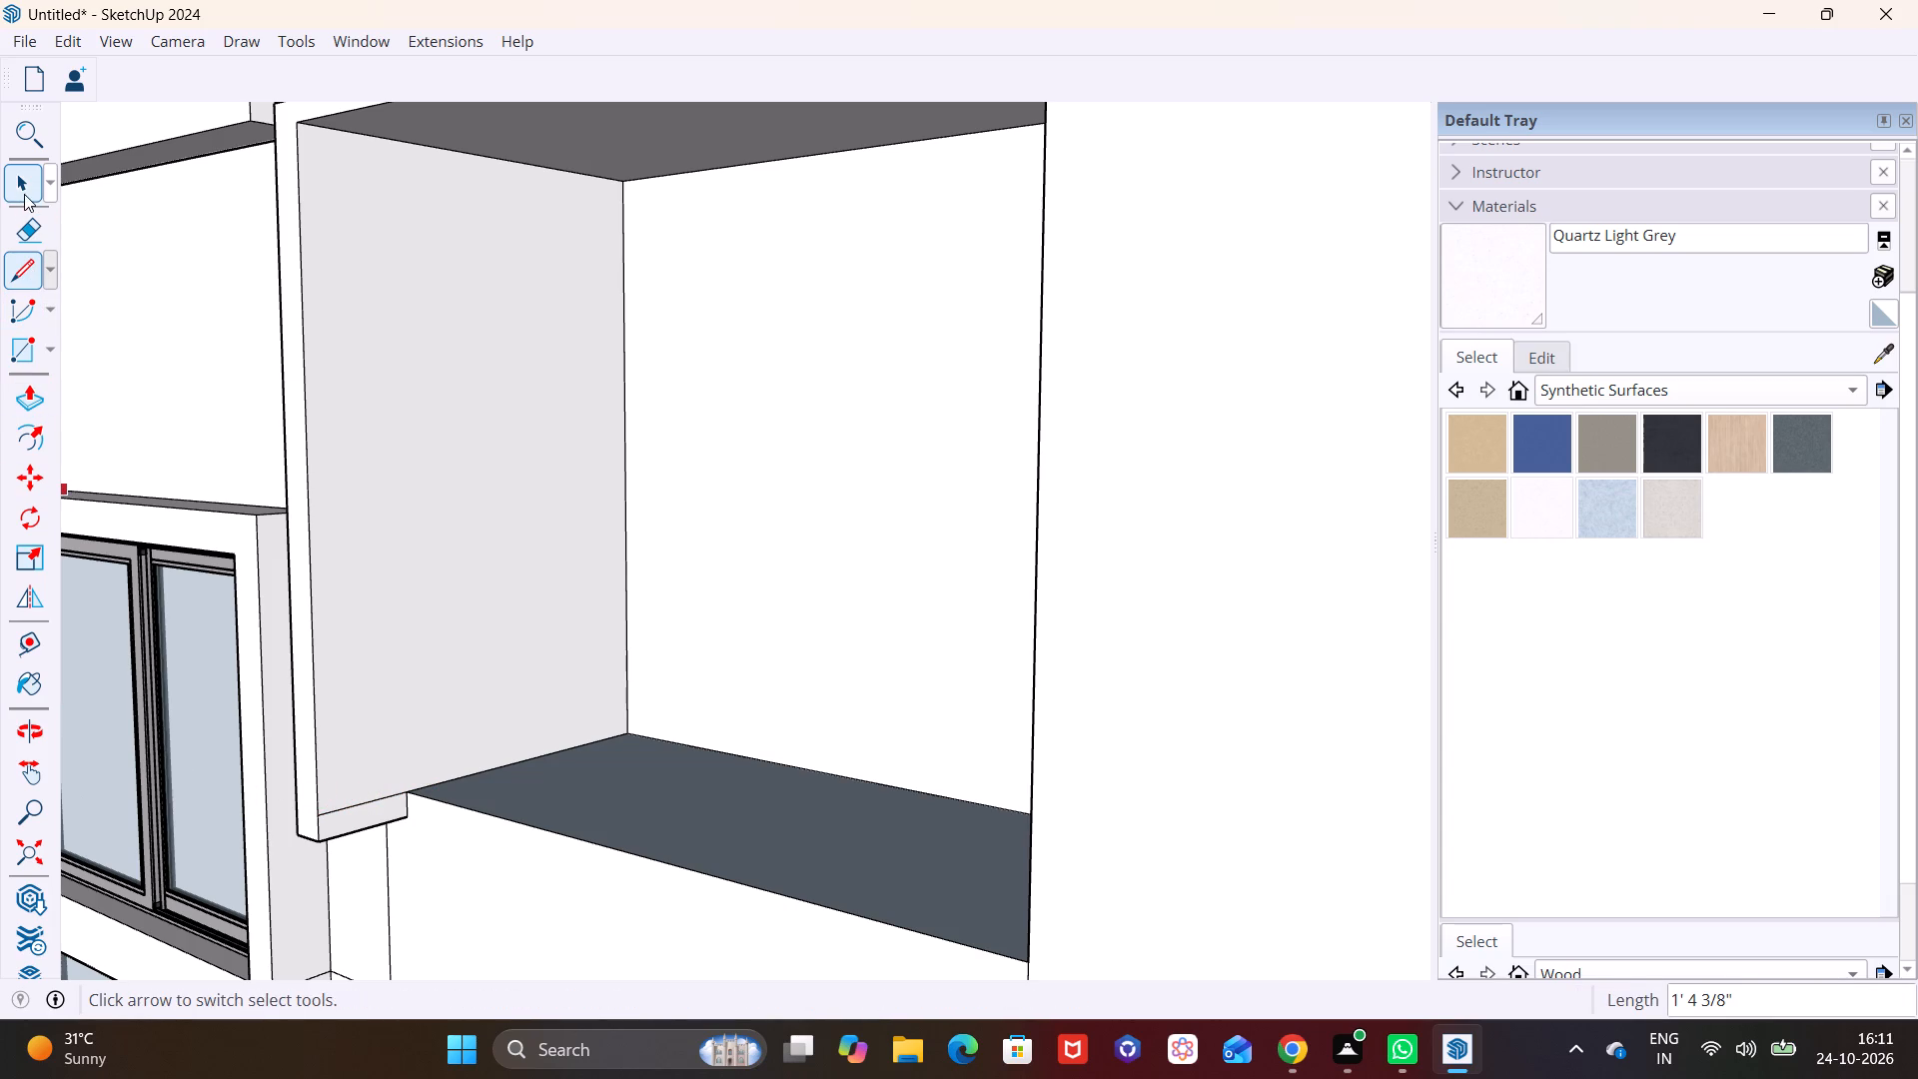
Pull the third fin's thin bottom strip about 9' 1 1/16" along the opening's sill to the opposite jamb.
{"action": "left_click", "coordinate": [24, 194]}
{"action": "left_click", "coordinate": [377, 806]}
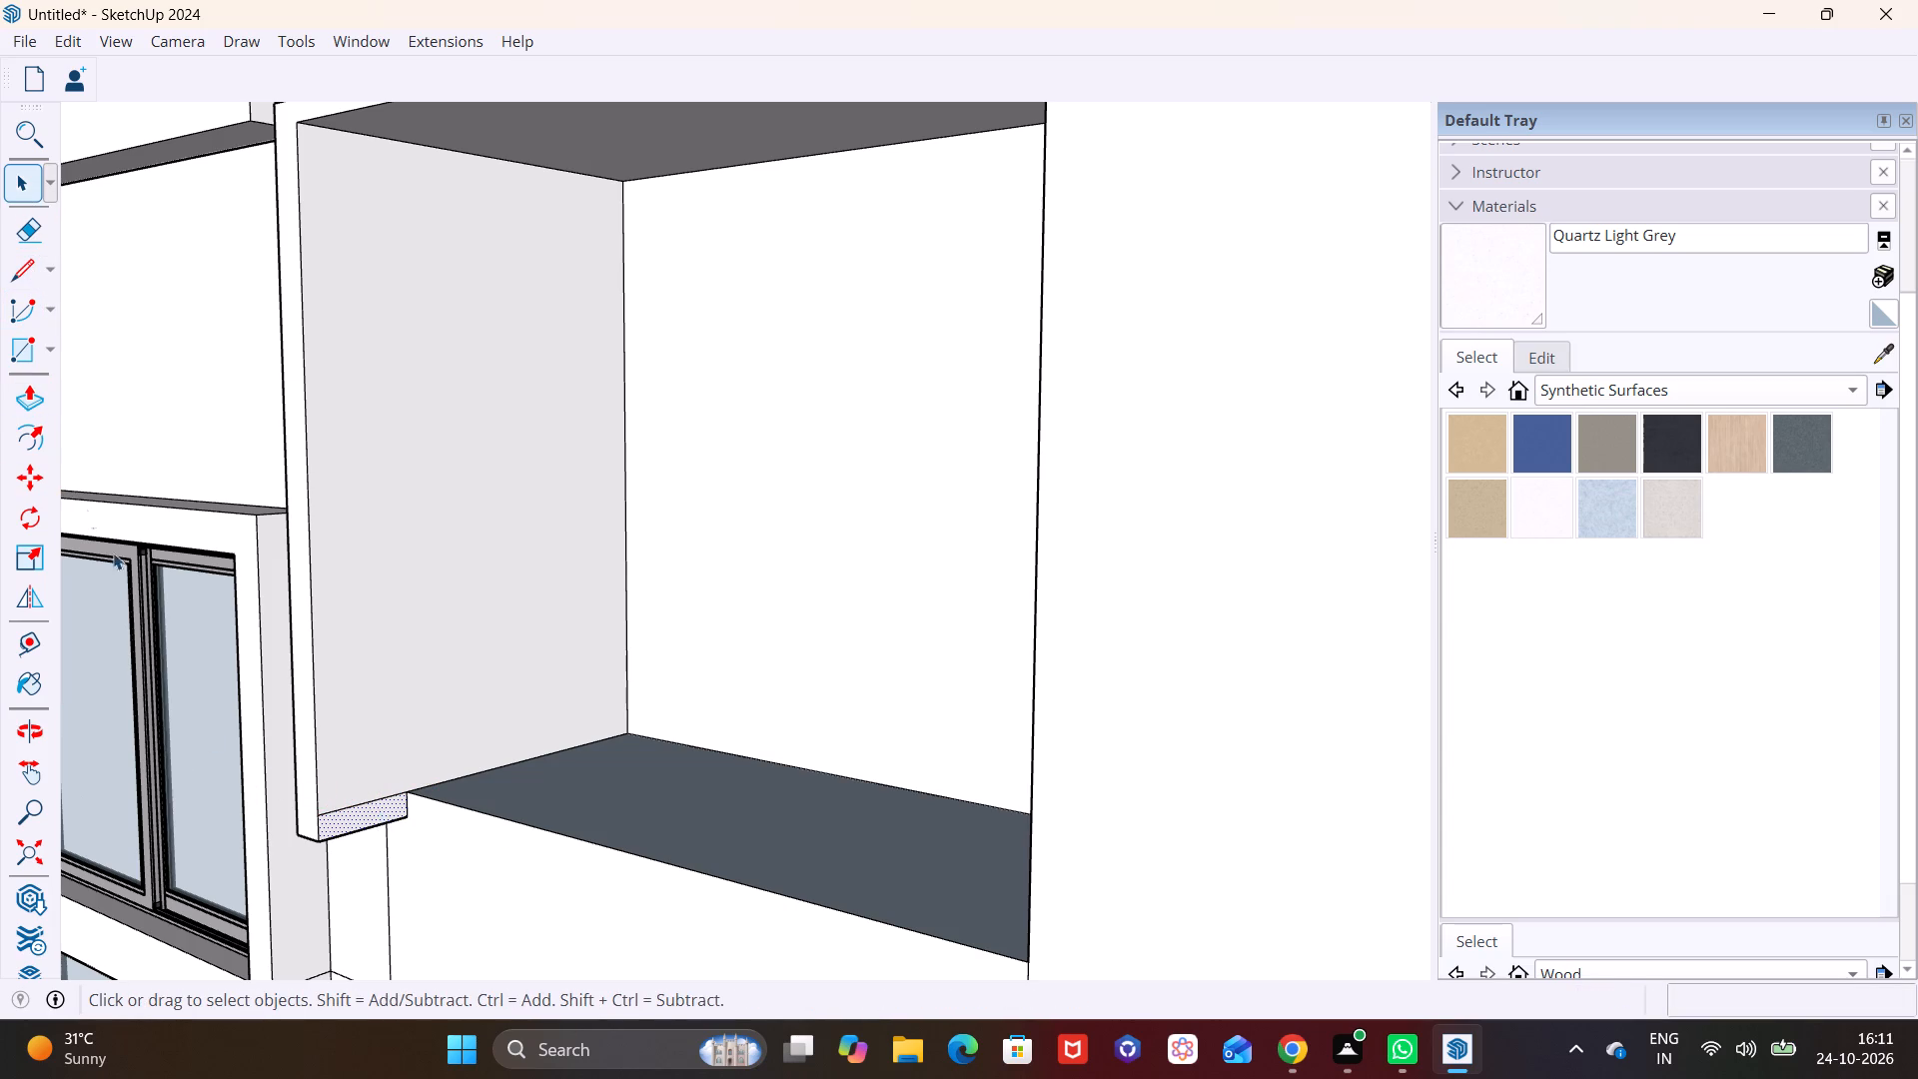
{"action": "left_click", "coordinate": [30, 409]}
{"action": "left_click", "coordinate": [363, 811]}
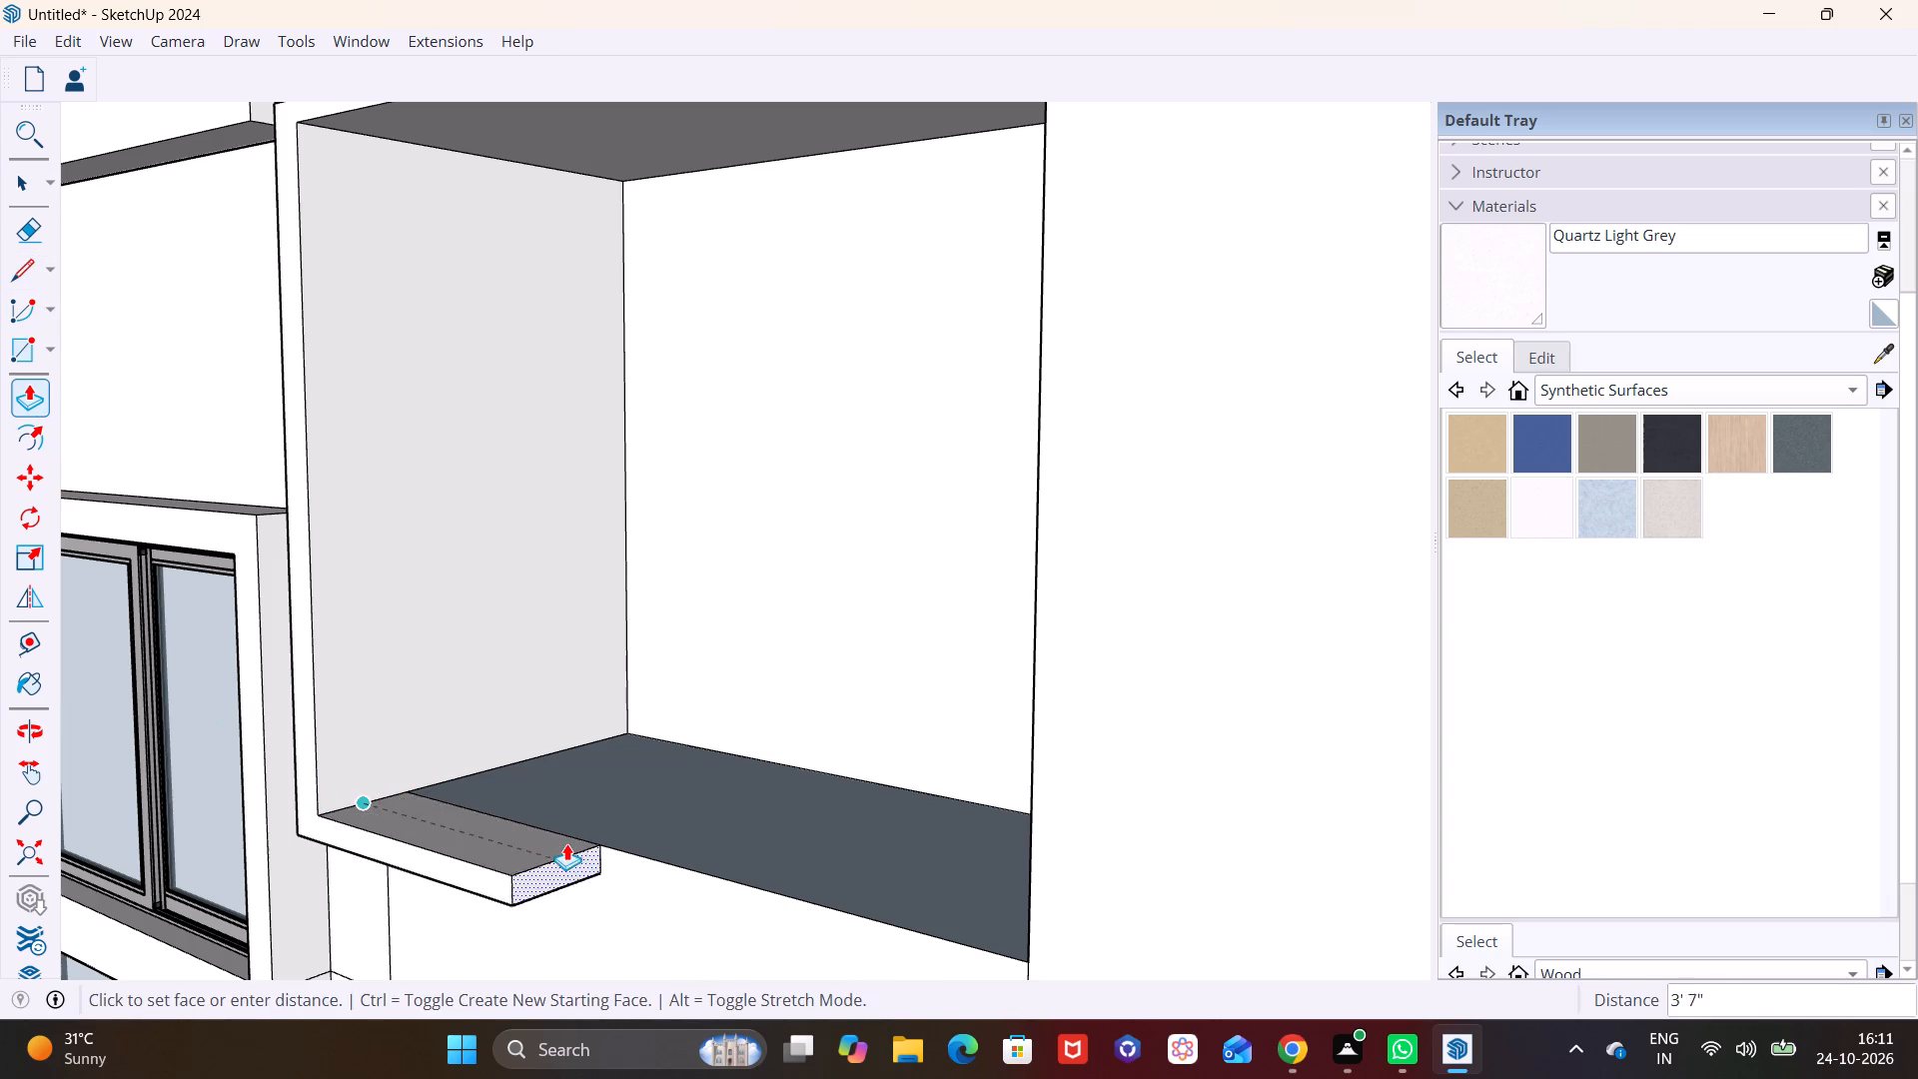
{"action": "scroll", "coordinate": [566, 843], "scroll_direction": "down", "scroll_amount": 7}
{"action": "middle_click_drag", "start_coordinate": [575, 867], "coordinate": [527, 660]}
{"action": "left_click", "coordinate": [728, 717]}
Draw a 1' 4 3/8" line across the inner face of the top-storey opening's fin at sill level, just above its bottom edge.
{"action": "scroll", "coordinate": [554, 477], "scroll_direction": "down", "scroll_amount": 3}
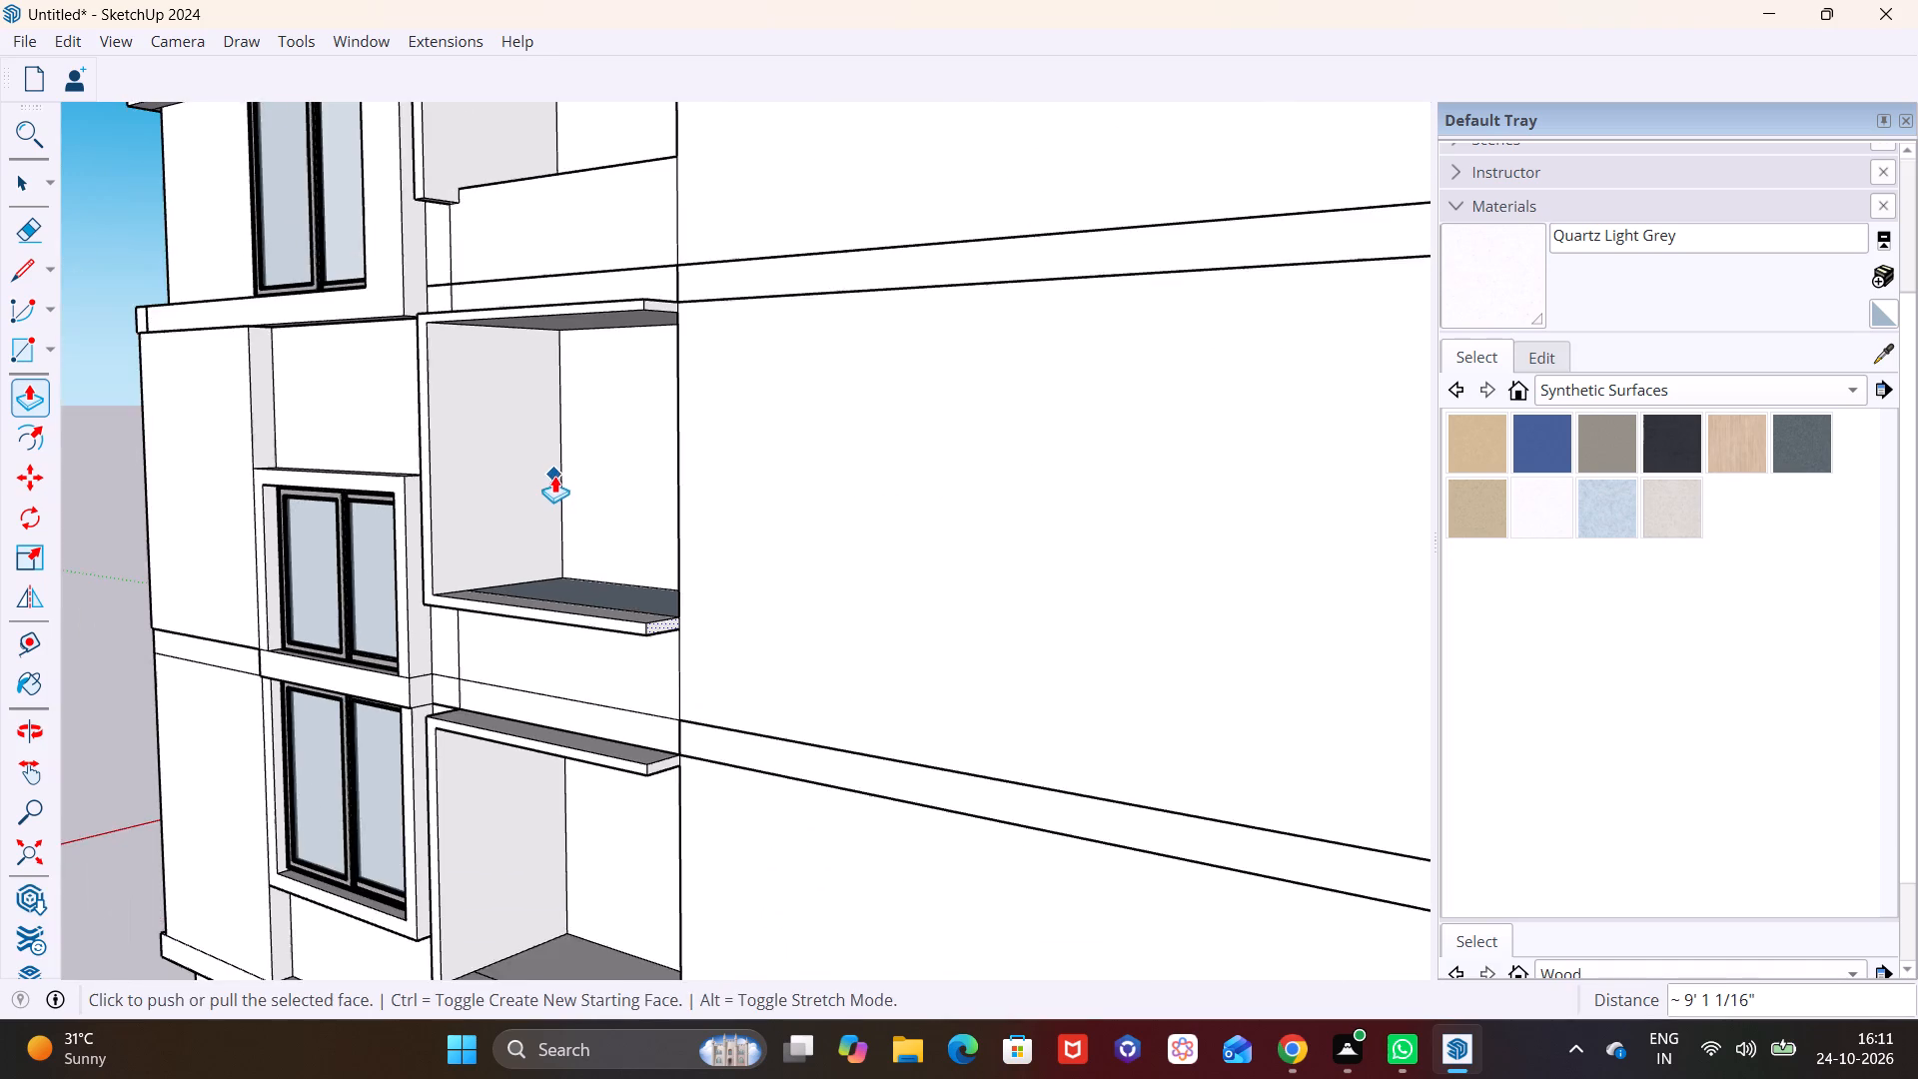
{"action": "middle_click_drag", "start_coordinate": [554, 484], "coordinate": [620, 853], "text": "shift"}
{"action": "scroll", "coordinate": [536, 577], "scroll_direction": "up", "scroll_amount": 7}
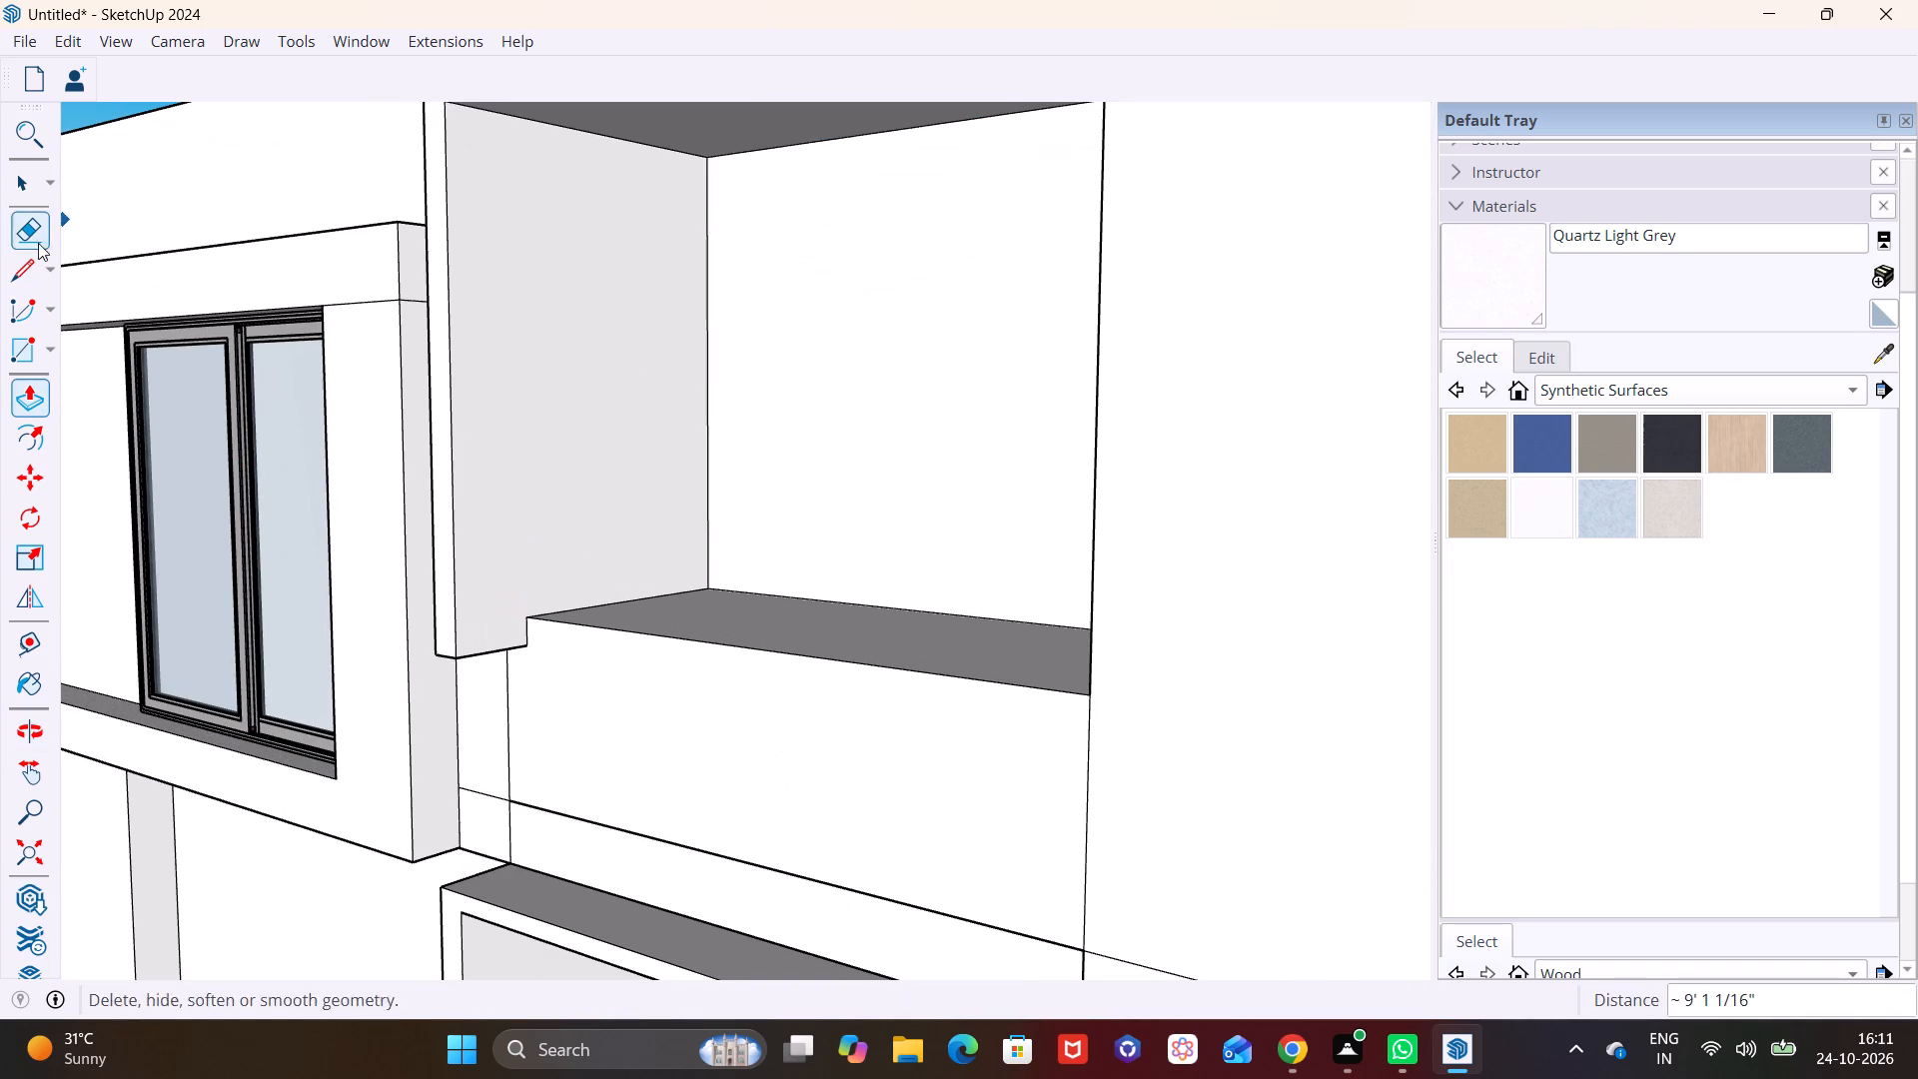
{"action": "left_click", "coordinate": [19, 268]}
{"action": "left_click", "coordinate": [534, 624]}
{"action": "left_click", "coordinate": [459, 638]}
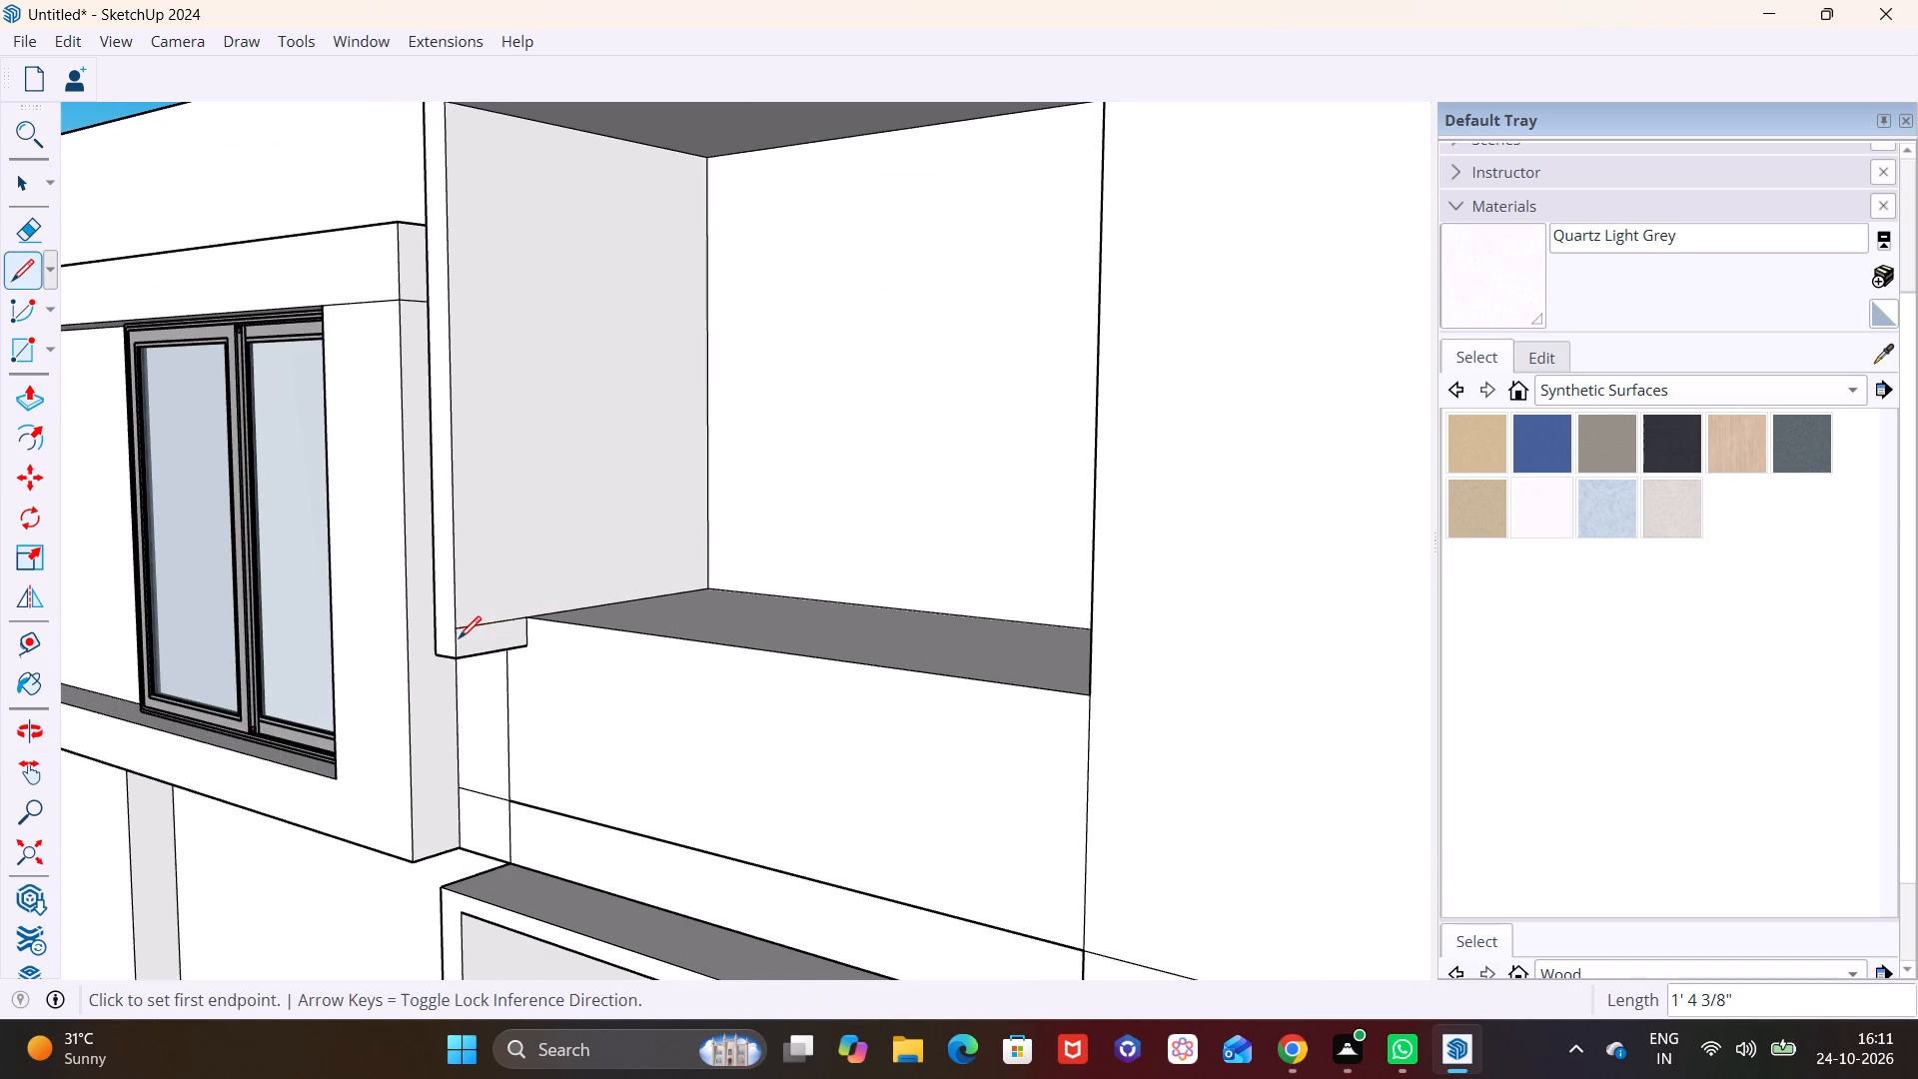
Pull the top-storey fin's thin bottom strip about 9' 1 1/16" along the opening's sill to the opposite jamb.
{"action": "key", "text": "space"}
{"action": "left_click", "coordinate": [482, 646]}
{"action": "left_click", "coordinate": [42, 407]}
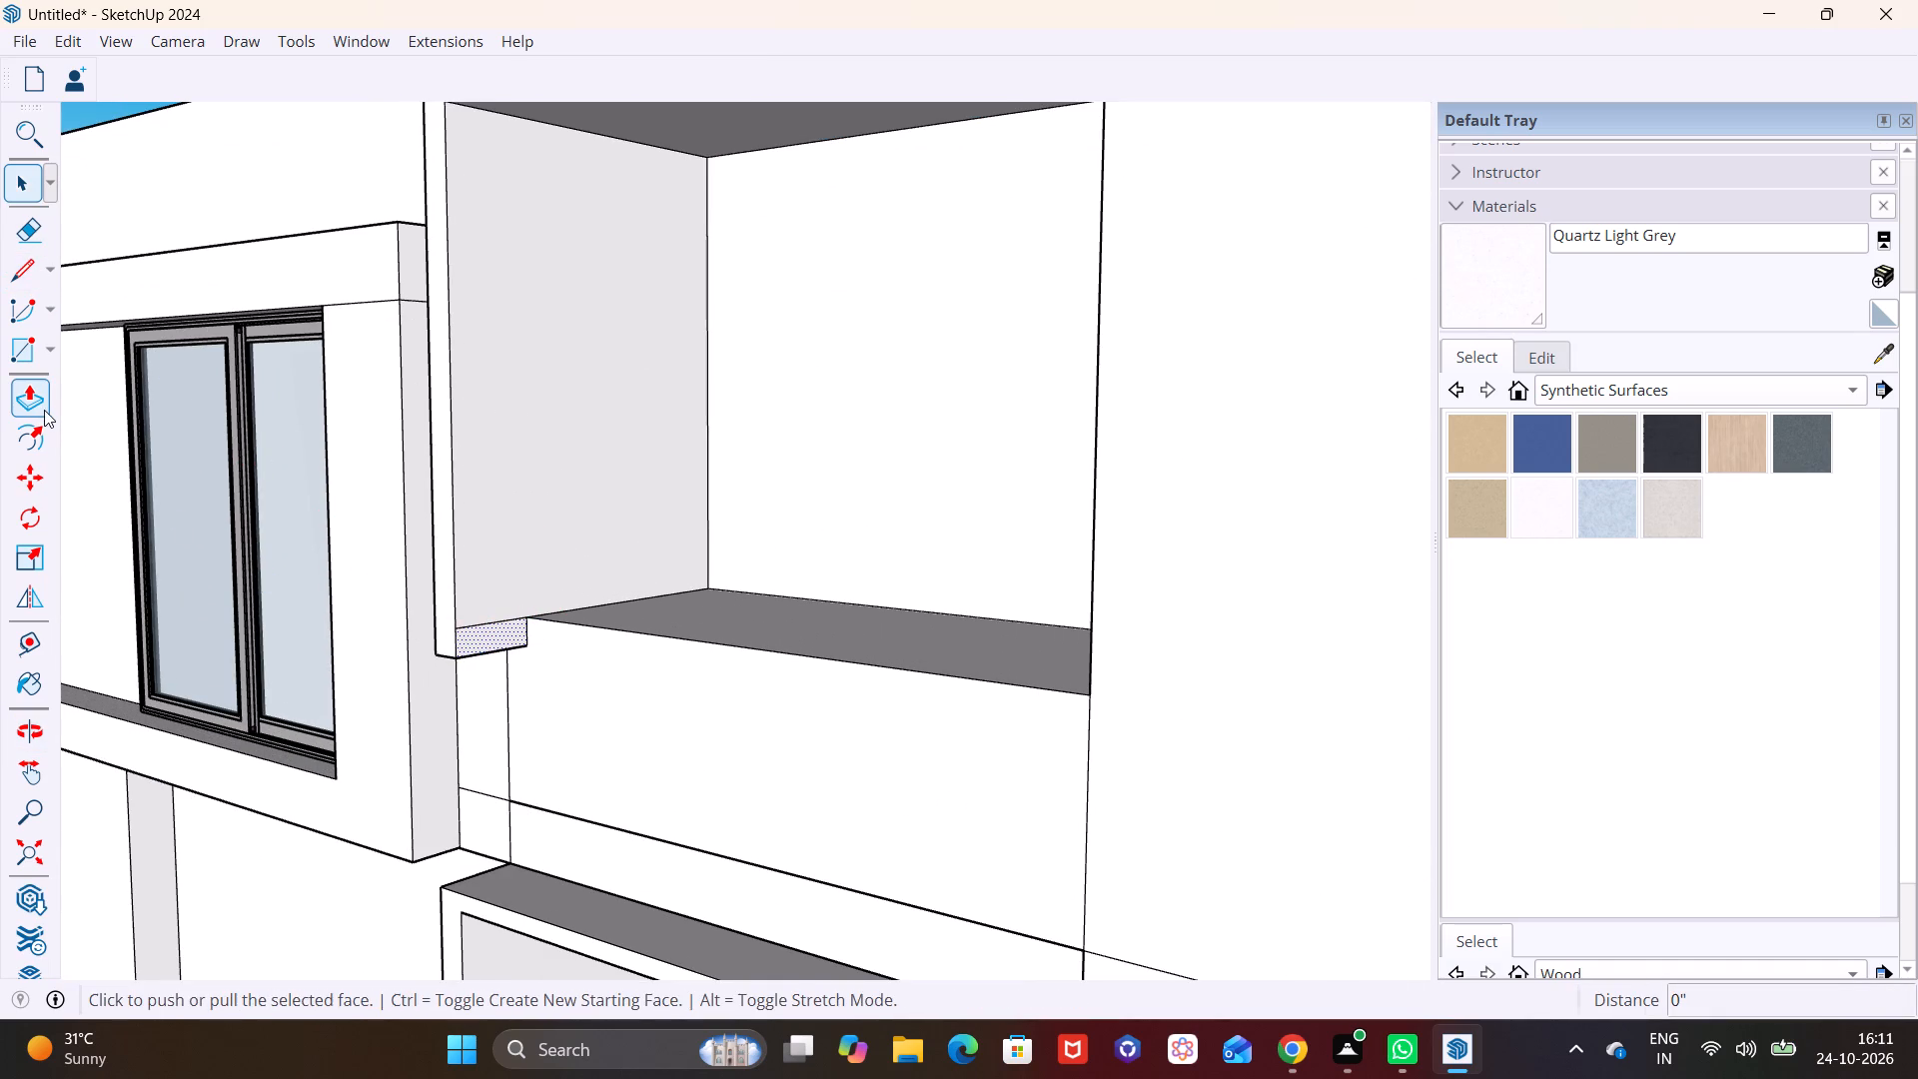
{"action": "left_click", "coordinate": [484, 642]}
{"action": "left_click", "coordinate": [1053, 707]}
{"action": "scroll", "coordinate": [685, 688], "scroll_direction": "down", "scroll_amount": 6}
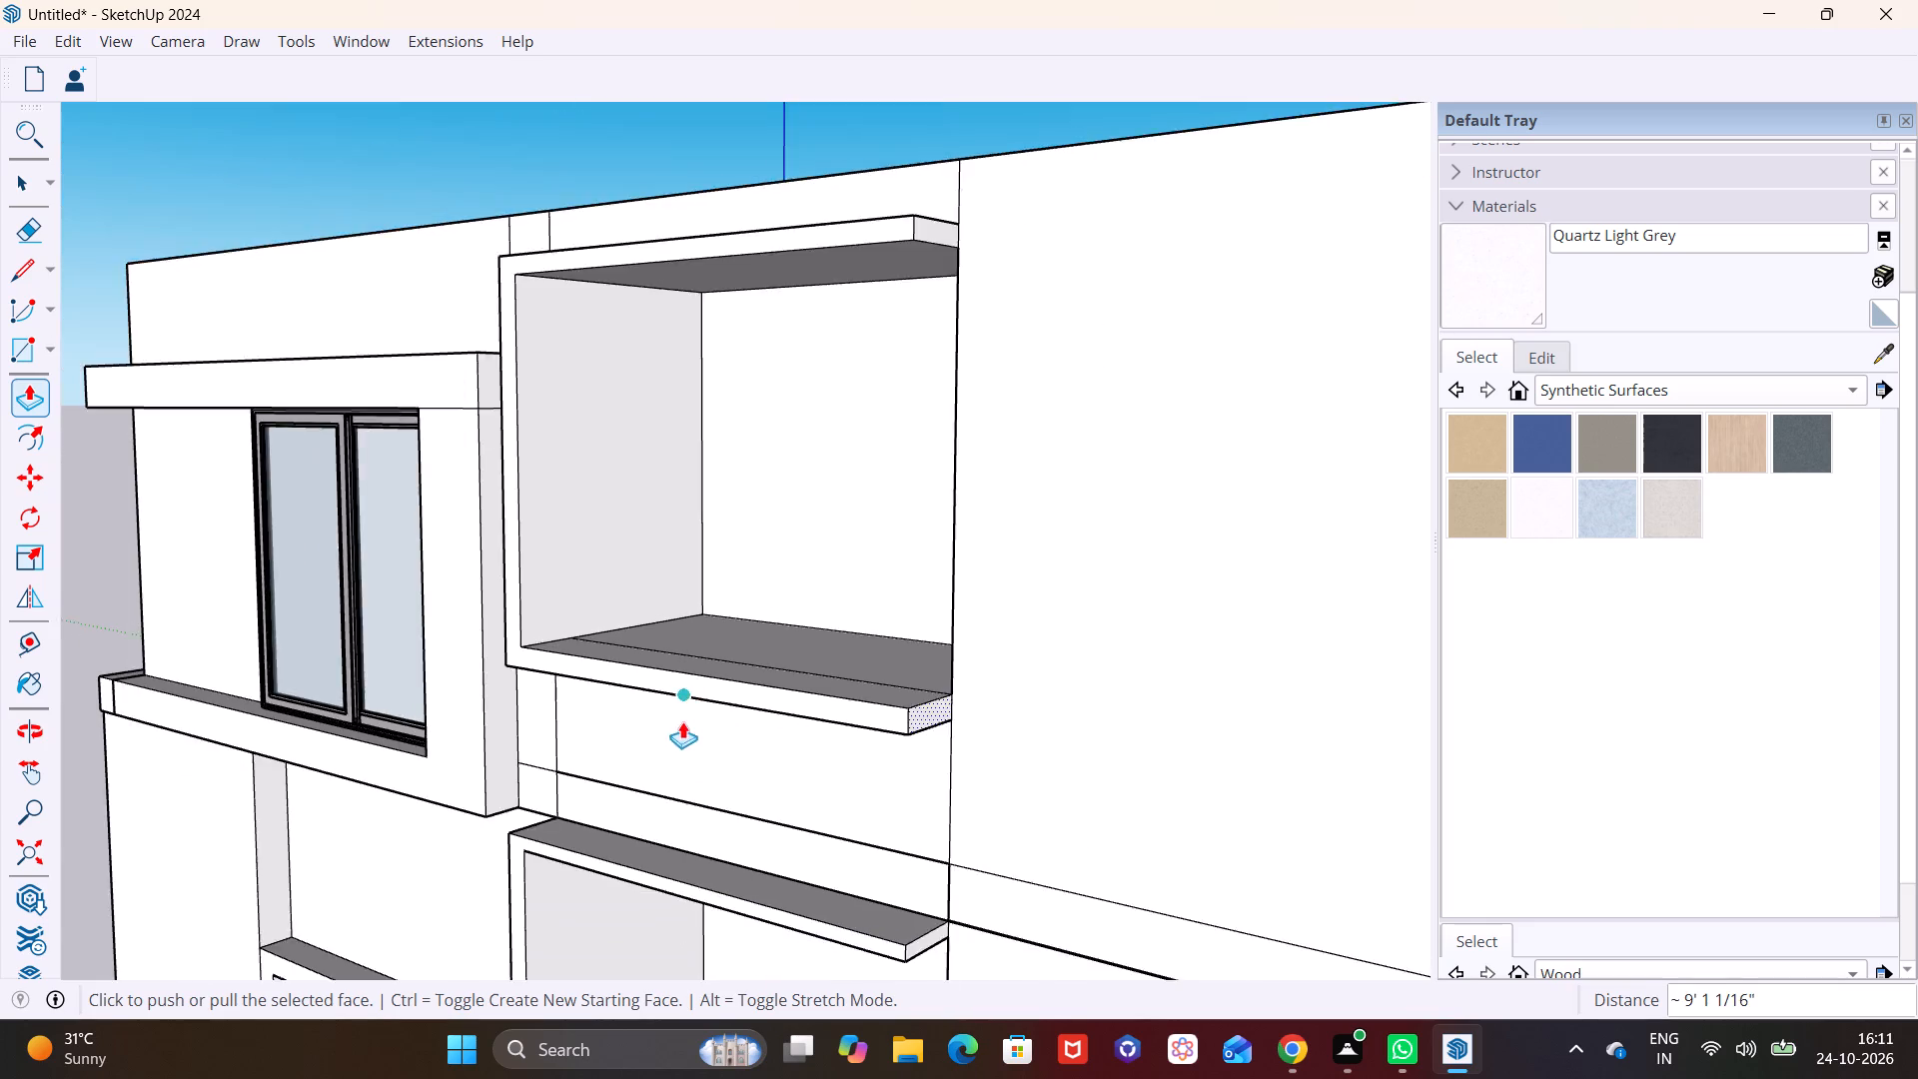
Draw a 1' 4 3/8" line across the top of the top-storey sill slab, just inside its free end.
{"action": "scroll", "coordinate": [682, 721], "scroll_direction": "down", "scroll_amount": 3}
{"action": "middle_click_drag", "start_coordinate": [688, 770], "coordinate": [1231, 756]}
{"action": "scroll", "coordinate": [1041, 676], "scroll_direction": "down", "scroll_amount": 2}
{"action": "middle_click_drag", "start_coordinate": [1036, 675], "coordinate": [540, 618], "text": "shift"}
{"action": "scroll", "coordinate": [682, 480], "scroll_direction": "up", "scroll_amount": 6}
{"action": "middle_click_drag", "start_coordinate": [606, 586], "coordinate": [603, 367]}
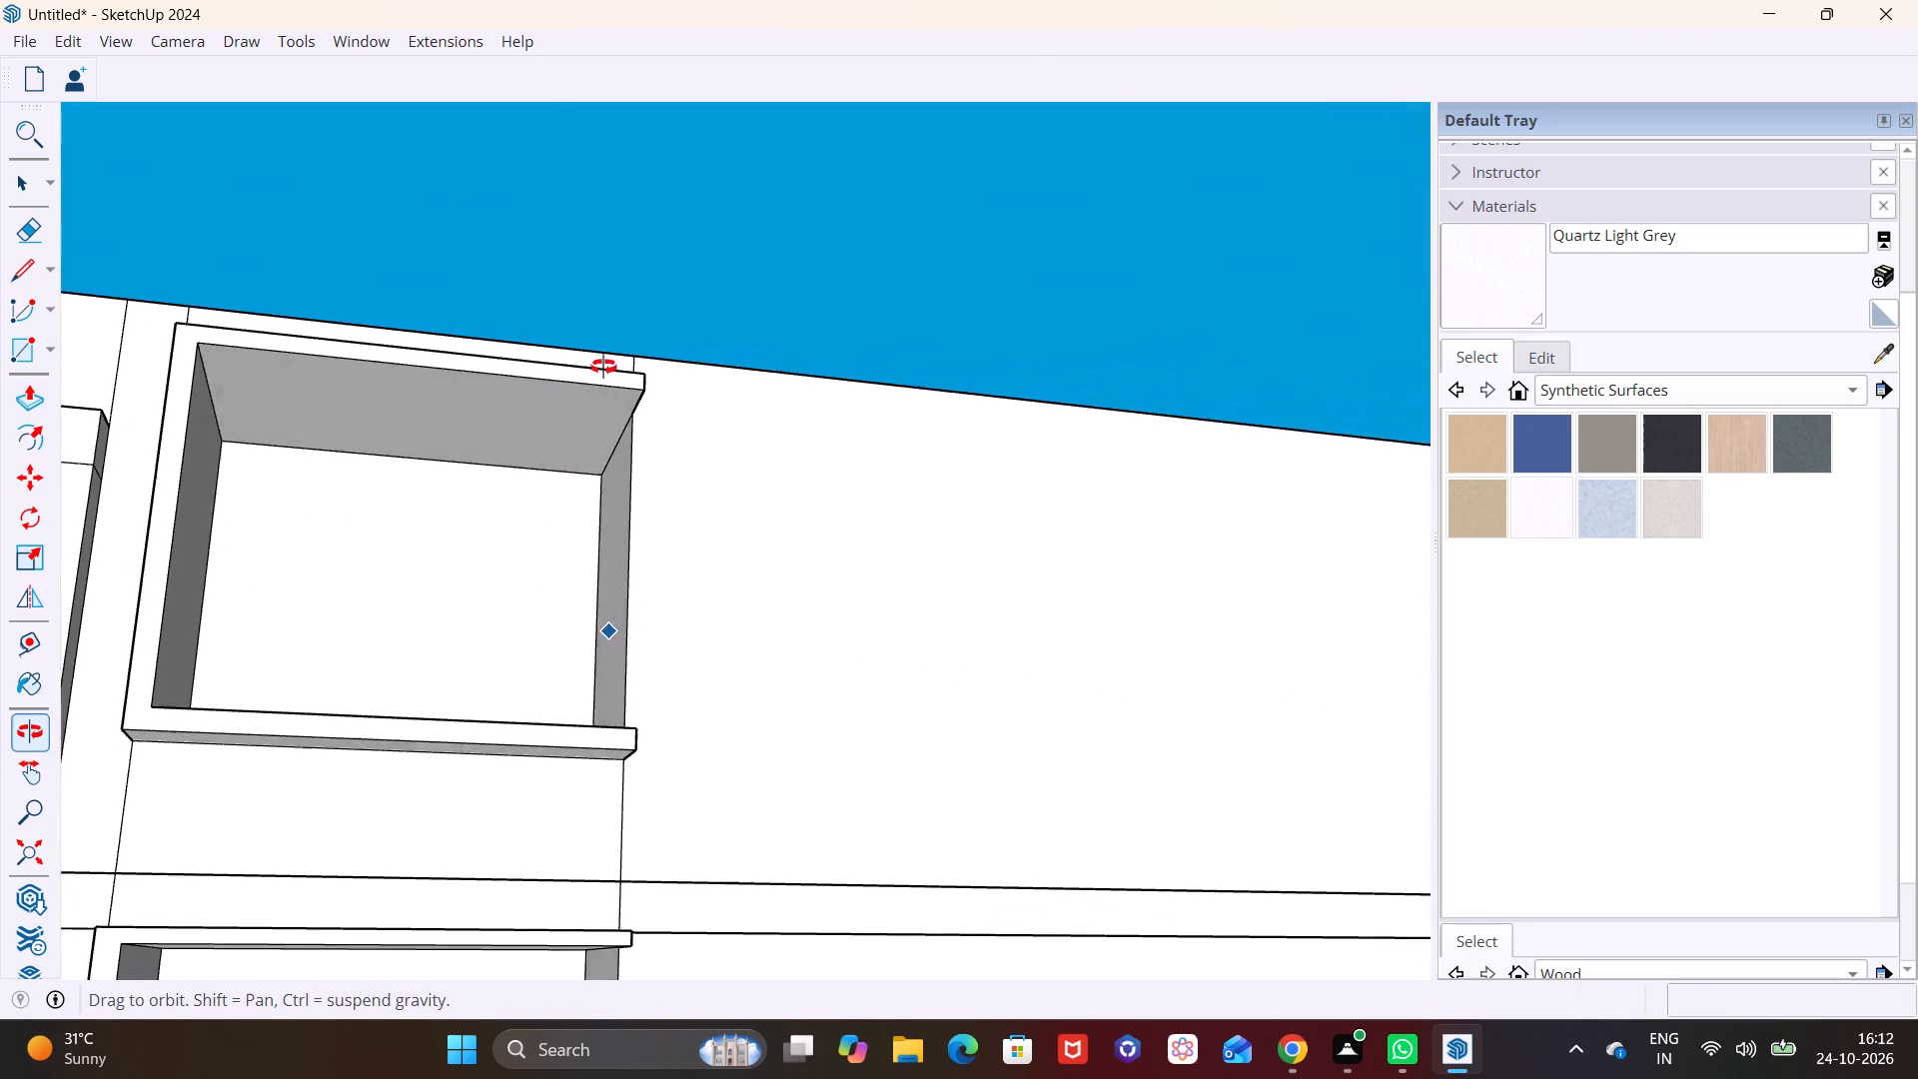
{"action": "middle_click_drag", "start_coordinate": [603, 367], "coordinate": [659, 807]}
{"action": "scroll", "coordinate": [636, 681], "scroll_direction": "up", "scroll_amount": 3}
{"action": "middle_click_drag", "start_coordinate": [634, 769], "coordinate": [614, 585], "text": "shift"}
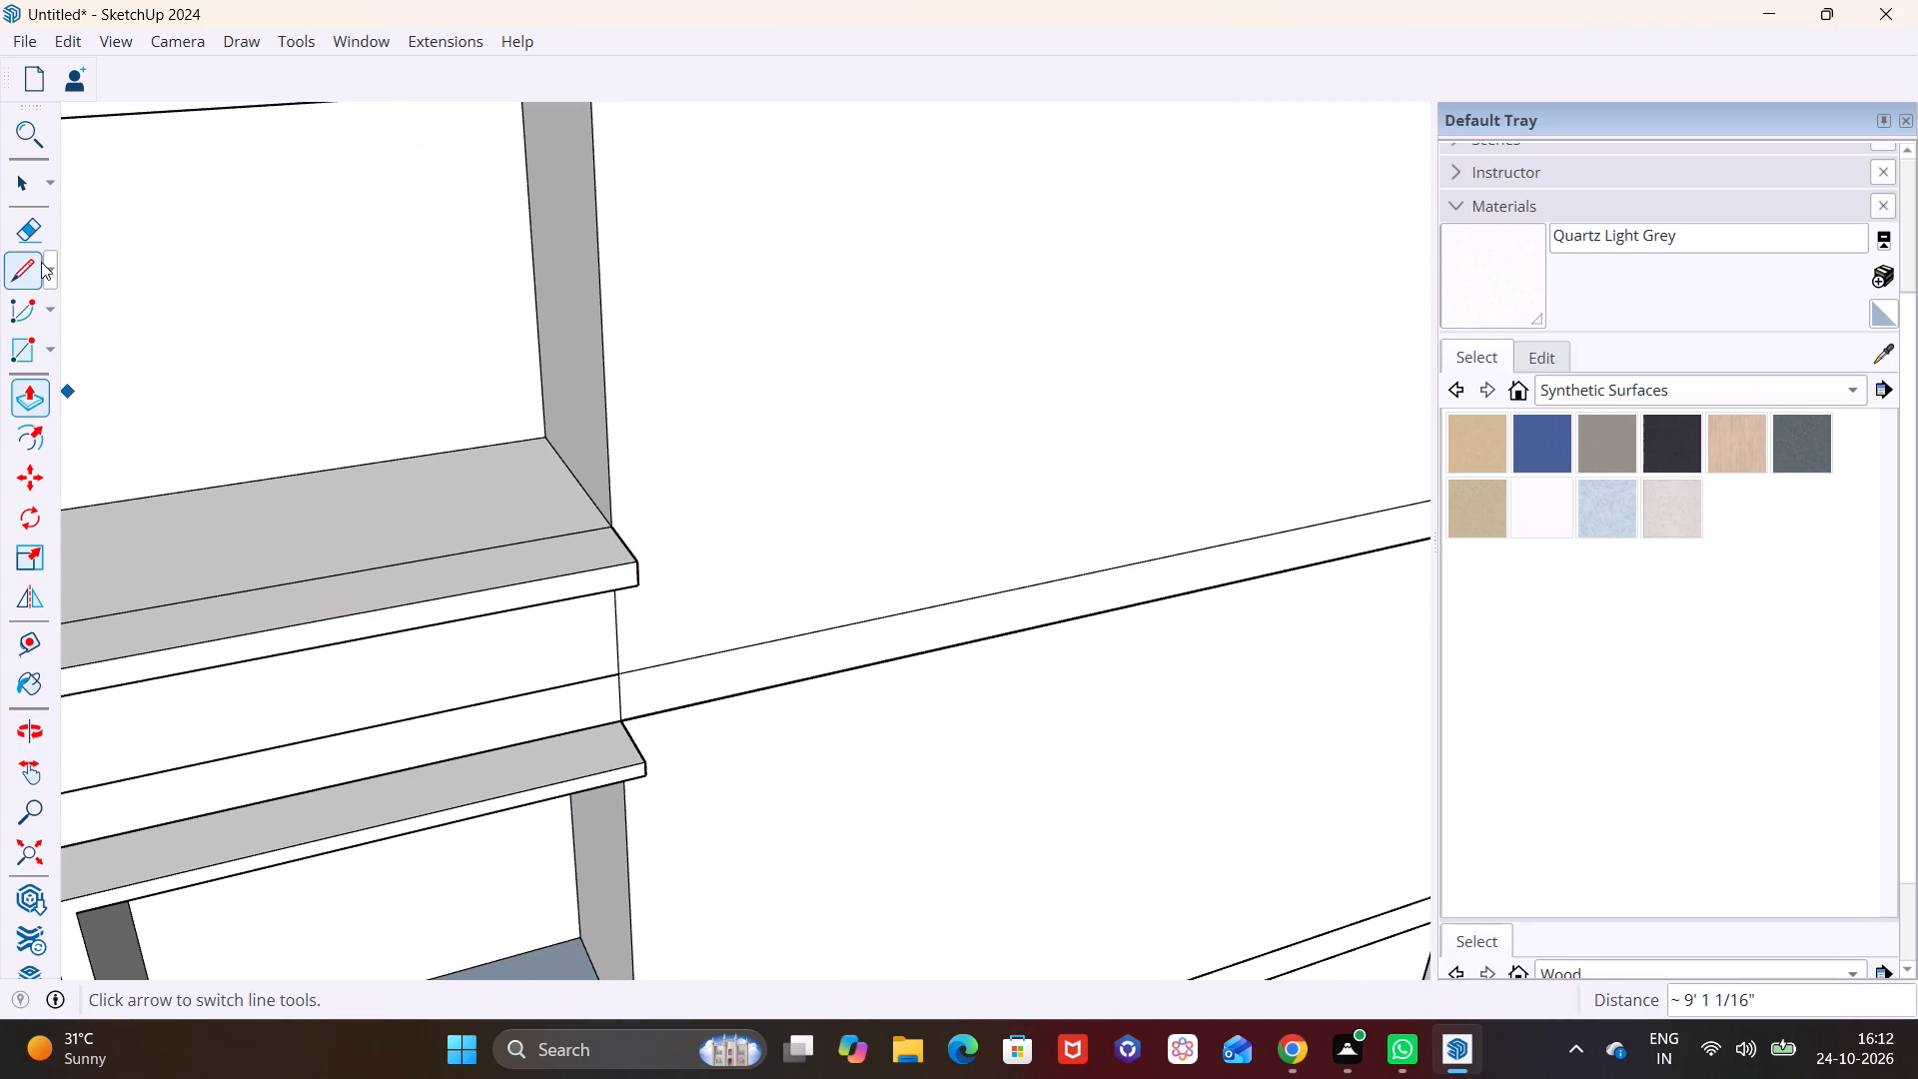
{"action": "left_click", "coordinate": [27, 257]}
{"action": "scroll", "coordinate": [689, 544], "scroll_direction": "up", "scroll_amount": 3}
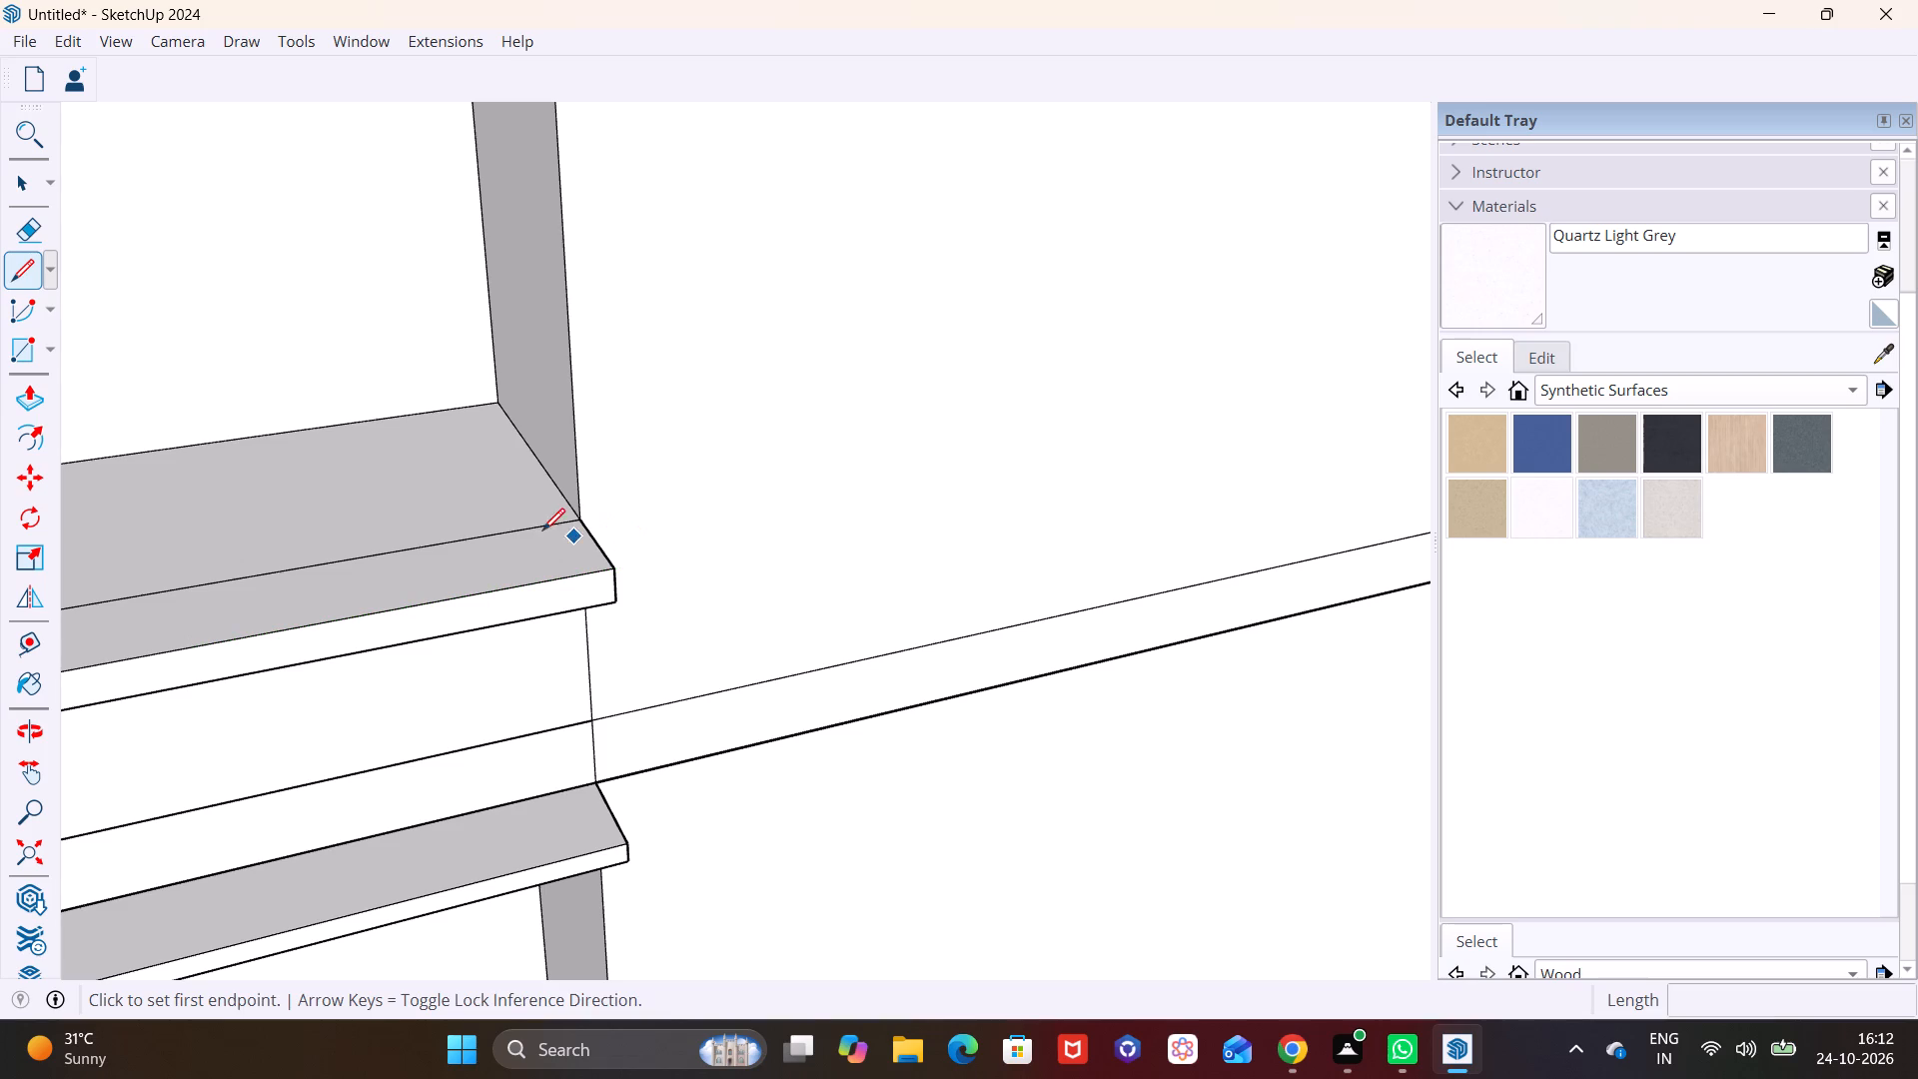
{"action": "left_click", "coordinate": [548, 530]}
{"action": "left_click", "coordinate": [568, 579]}
Draw a line across the top of the third opening's sill slab, marking off a narrow patch at its free end.
{"action": "middle_click_drag", "start_coordinate": [608, 825], "coordinate": [651, 439]}
{"action": "middle_click_drag", "start_coordinate": [651, 901], "coordinate": [654, 752], "text": "shift"}
{"action": "left_click", "coordinate": [635, 773]}
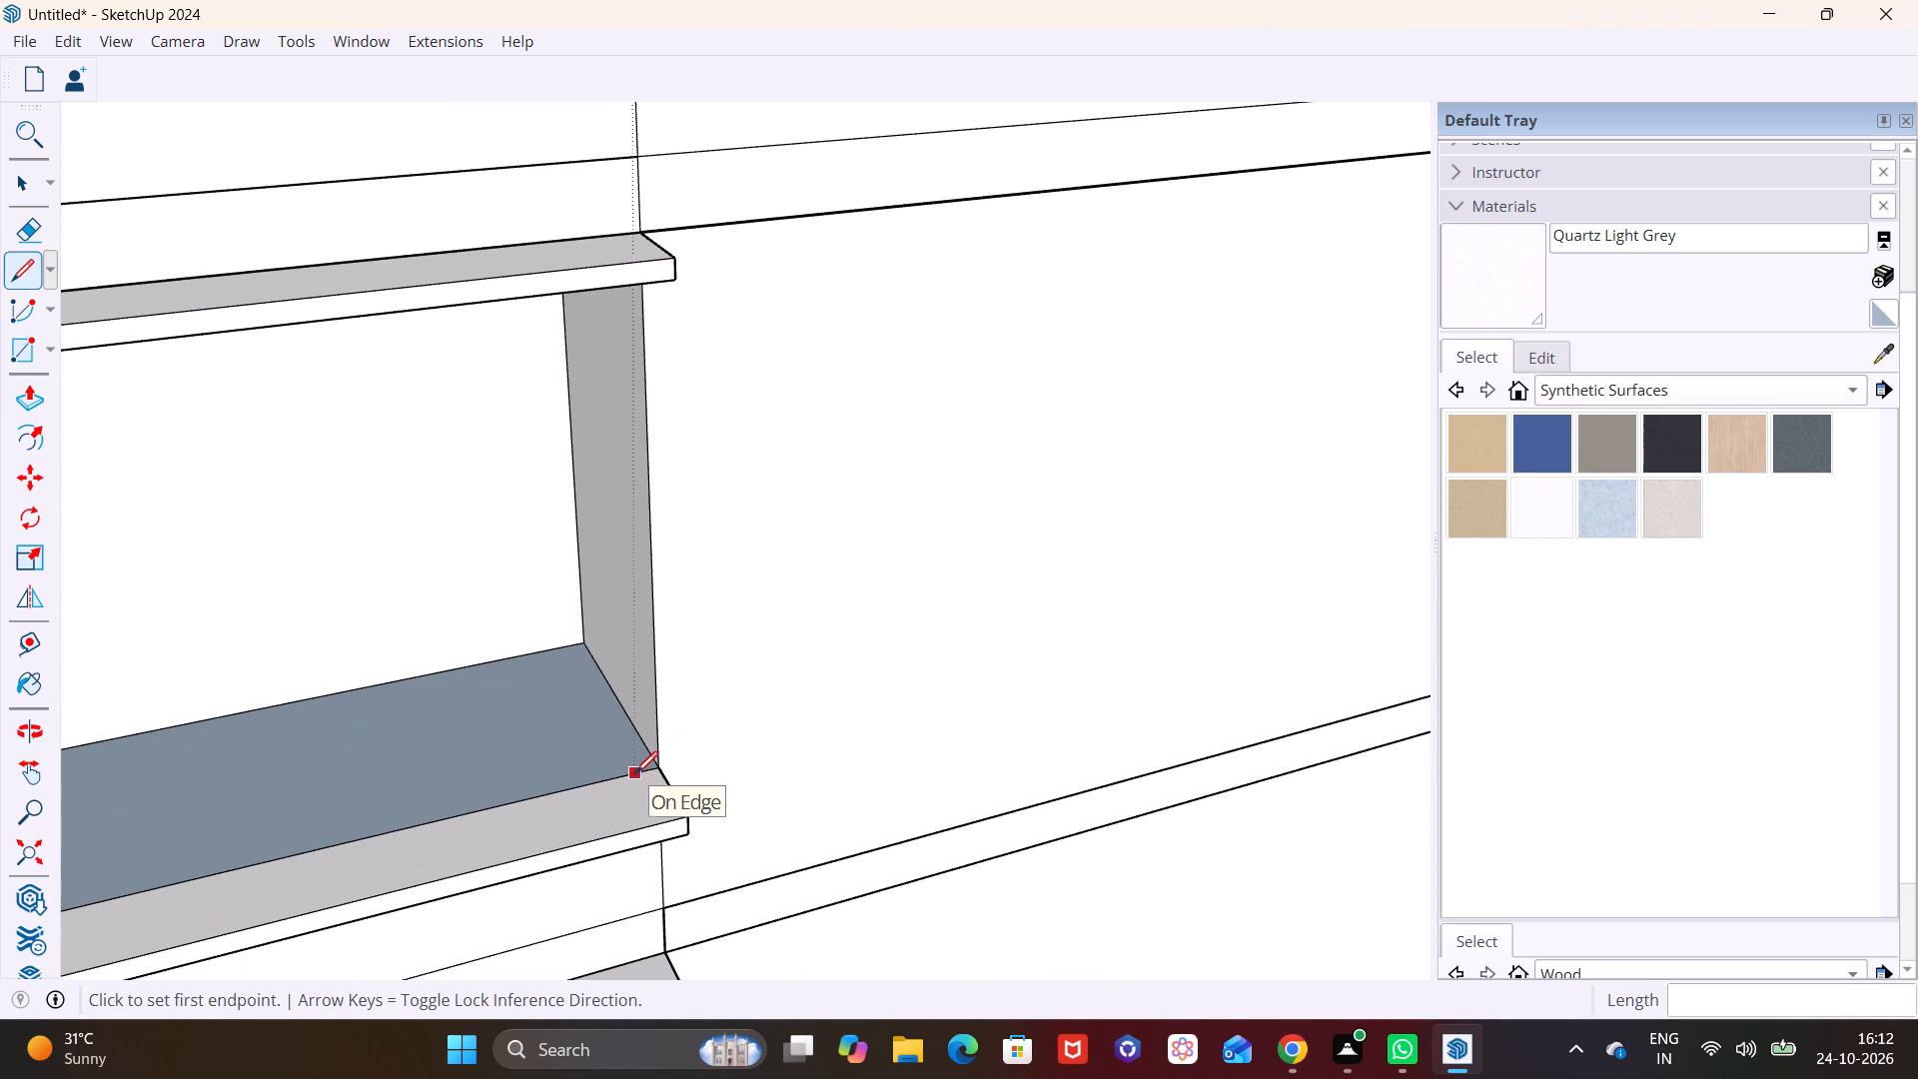
{"action": "left_click", "coordinate": [656, 821]}
Draw a line across the top of the second opening's sill slab, marking off a narrow patch at its free end.
{"action": "middle_click_drag", "start_coordinate": [687, 897], "coordinate": [667, 540], "text": "shift"}
{"action": "scroll", "coordinate": [643, 772], "scroll_direction": "down", "scroll_amount": 3}
{"action": "middle_click_drag", "start_coordinate": [659, 866], "coordinate": [631, 674], "text": "shift"}
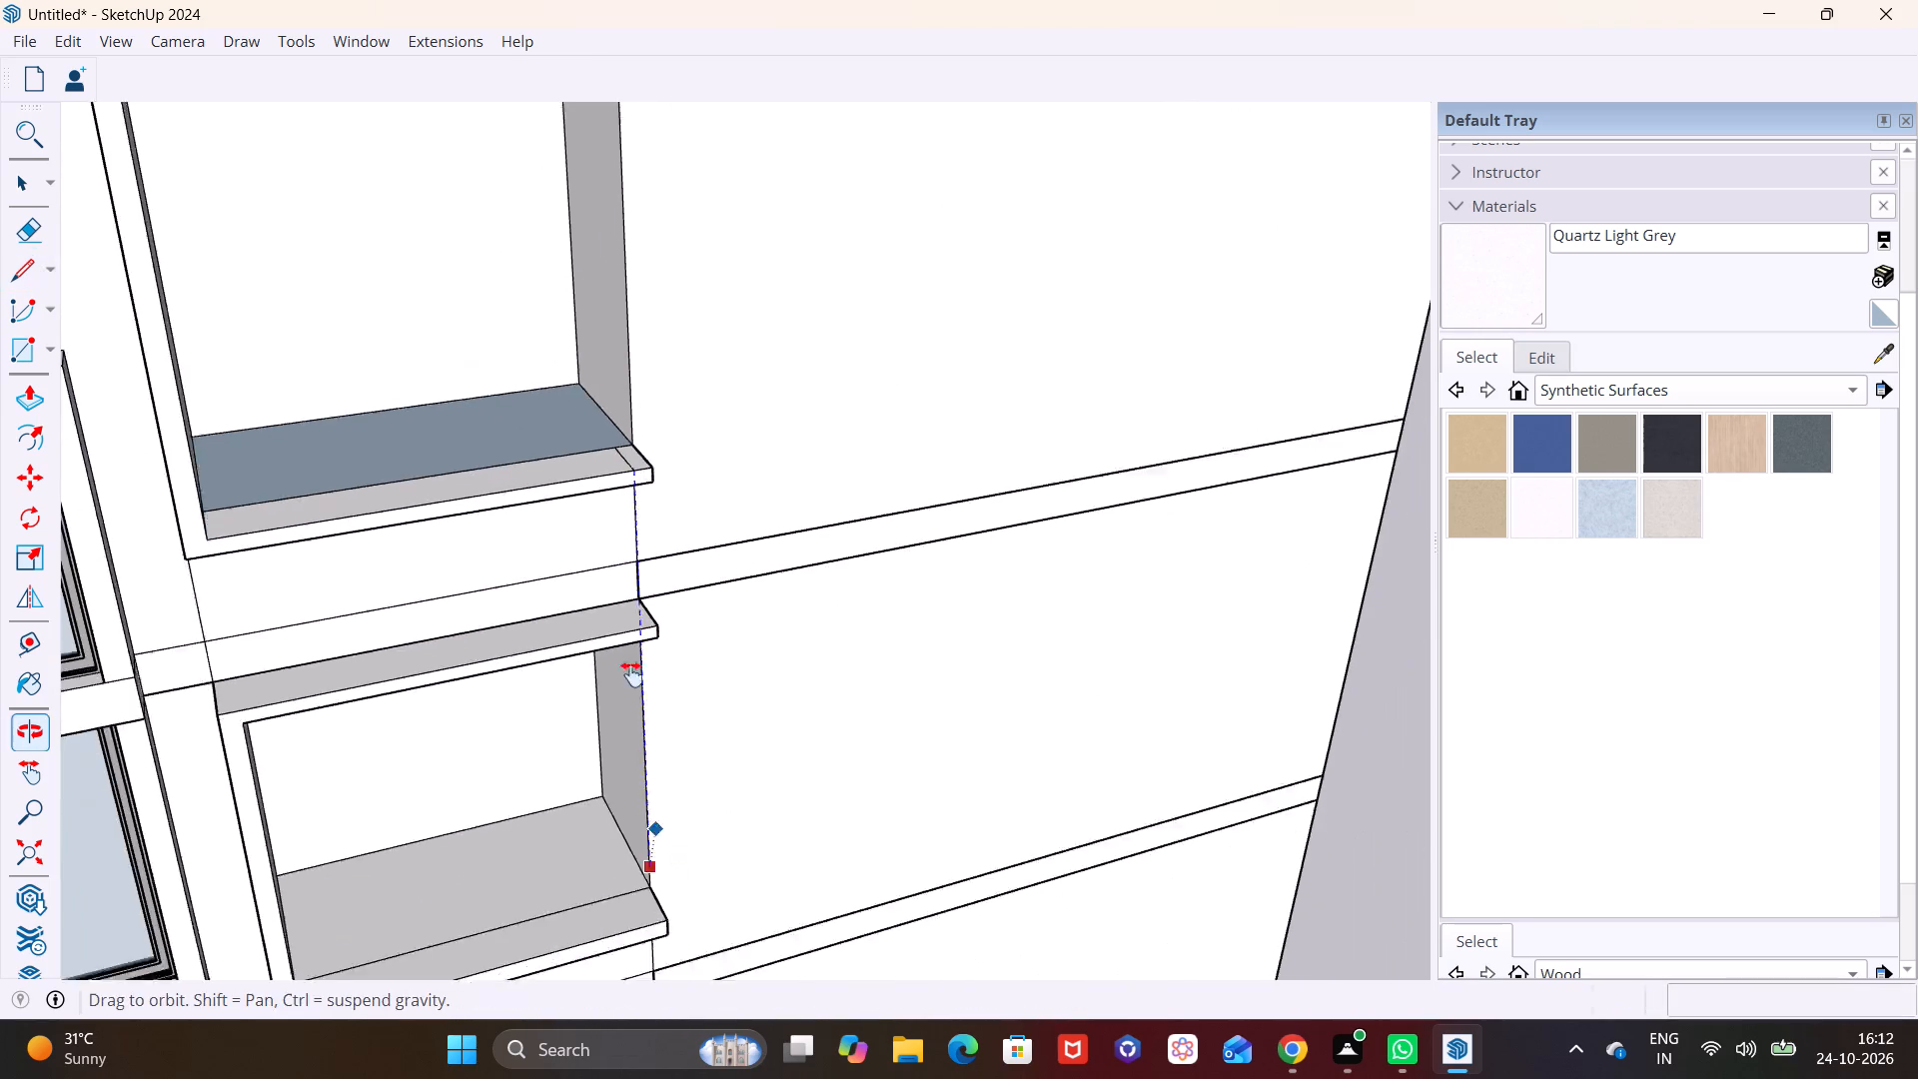
{"action": "middle_click_drag", "start_coordinate": [631, 674], "coordinate": [604, 542], "text": "shift"}
{"action": "scroll", "coordinate": [573, 589], "scroll_direction": "up", "scroll_amount": 3}
{"action": "left_click", "coordinate": [589, 637]}
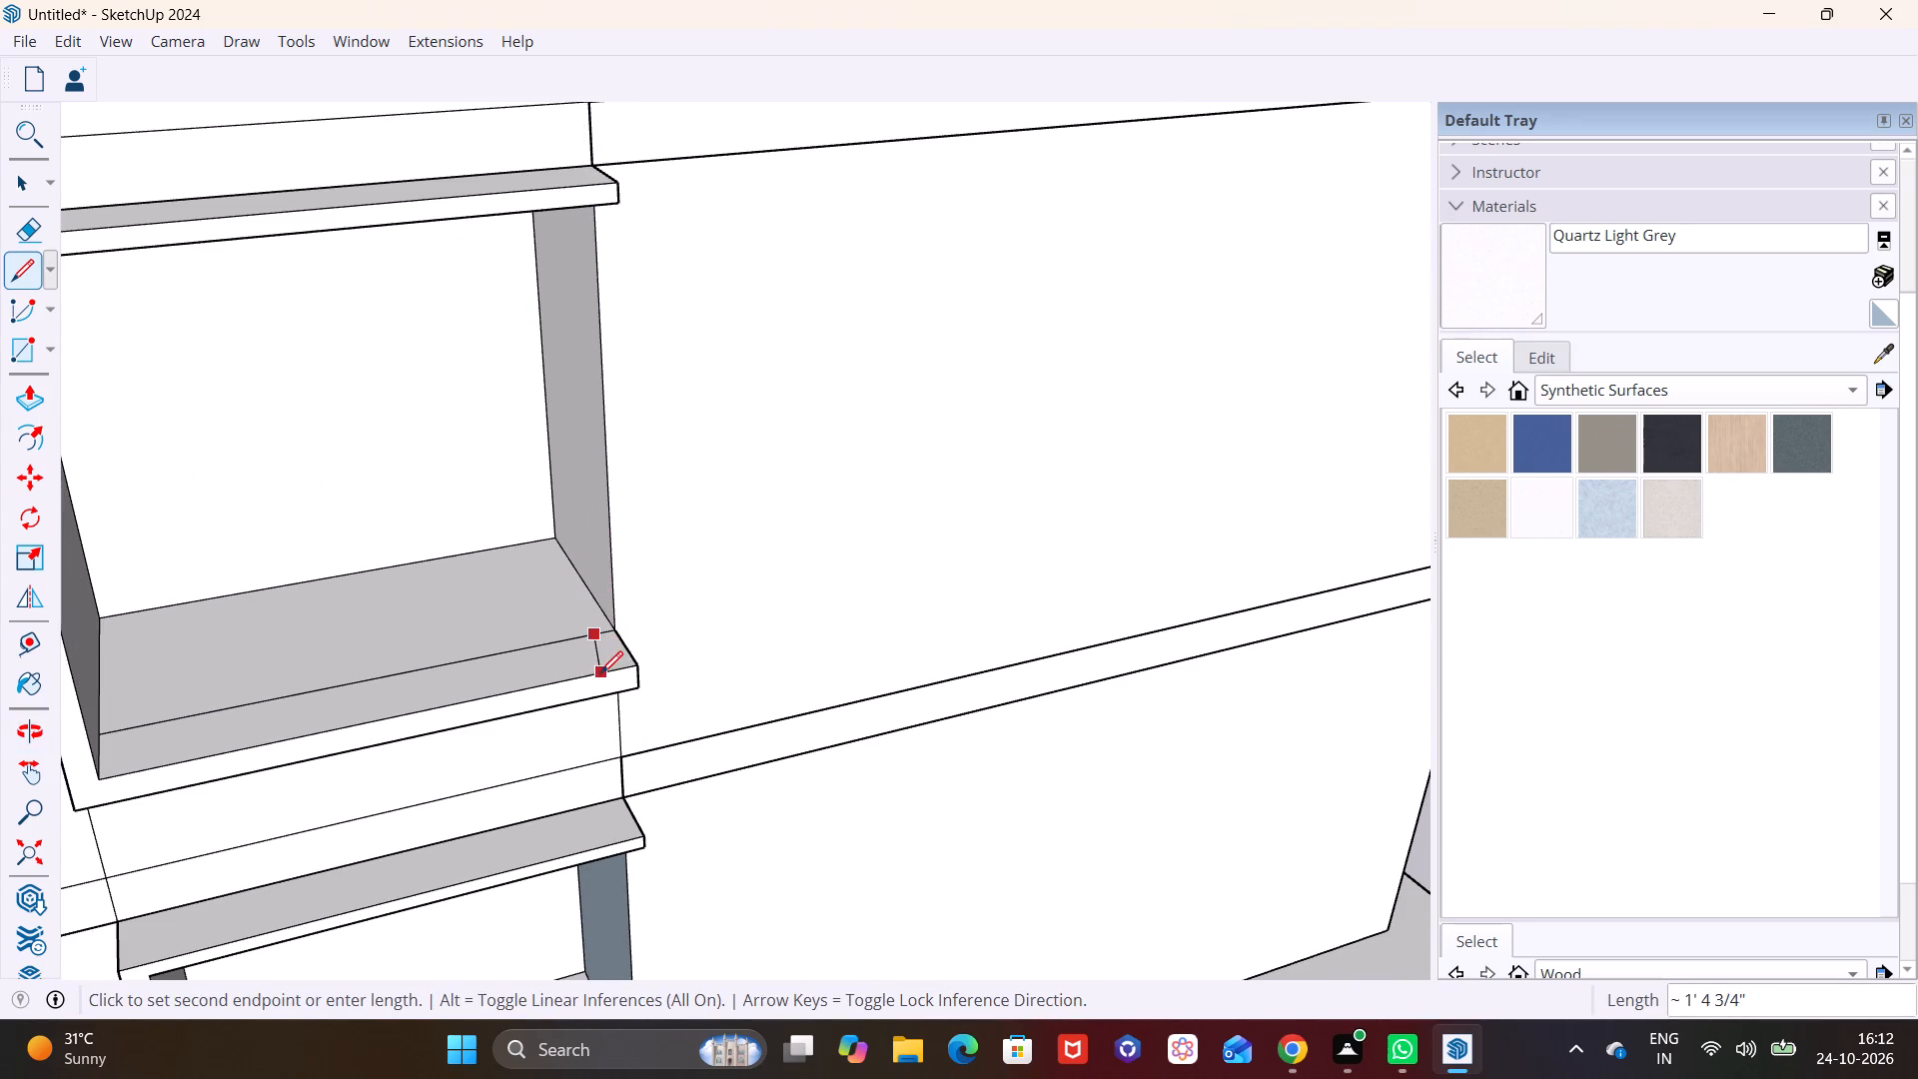
{"action": "left_click", "coordinate": [612, 674]}
Draw a line across the top of the lowest opening's sill slab, marking off a narrow patch at its free end.
{"action": "middle_click_drag", "start_coordinate": [645, 739], "coordinate": [627, 393], "text": "shift"}
{"action": "left_click", "coordinate": [606, 798]}
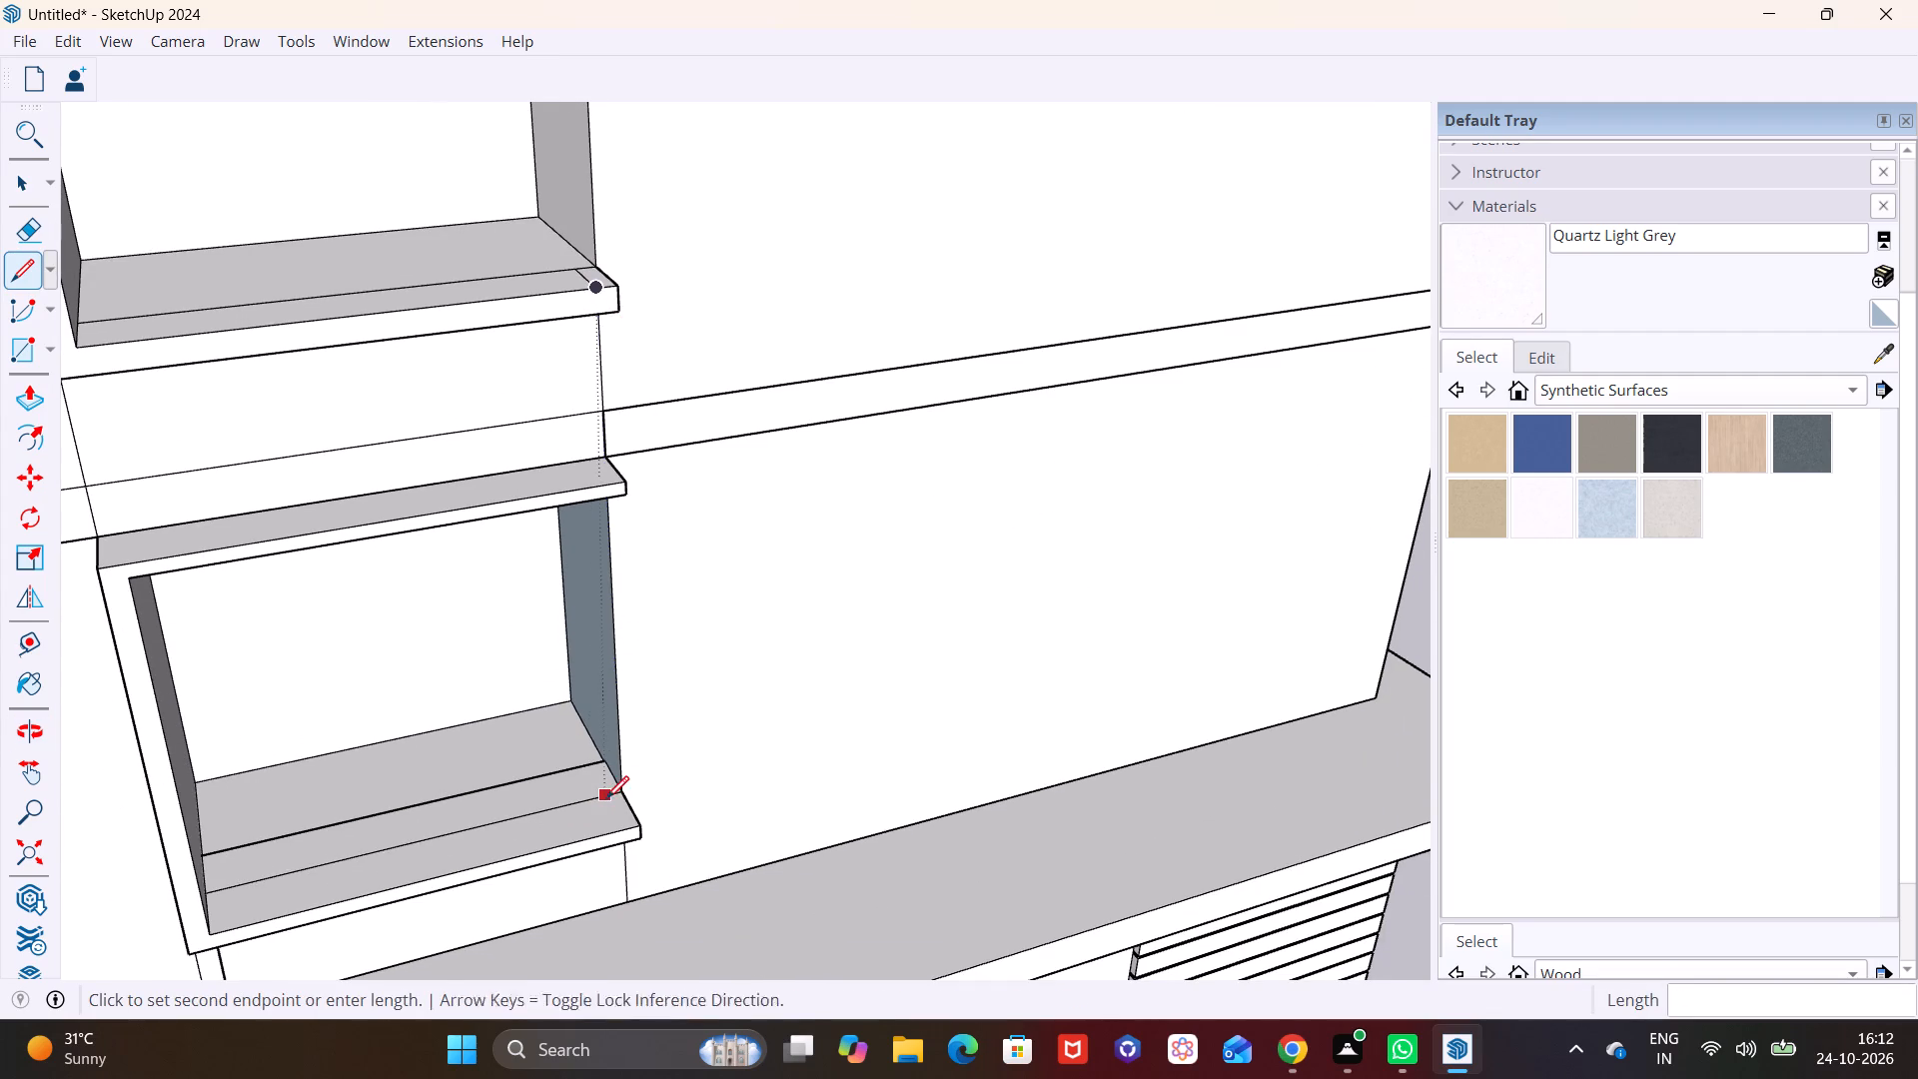
{"action": "left_click", "coordinate": [616, 829]}
Pull the end patch of the lowest opening's sill slab up to the head slab to form the missing side fin.
{"action": "key", "text": "space"}
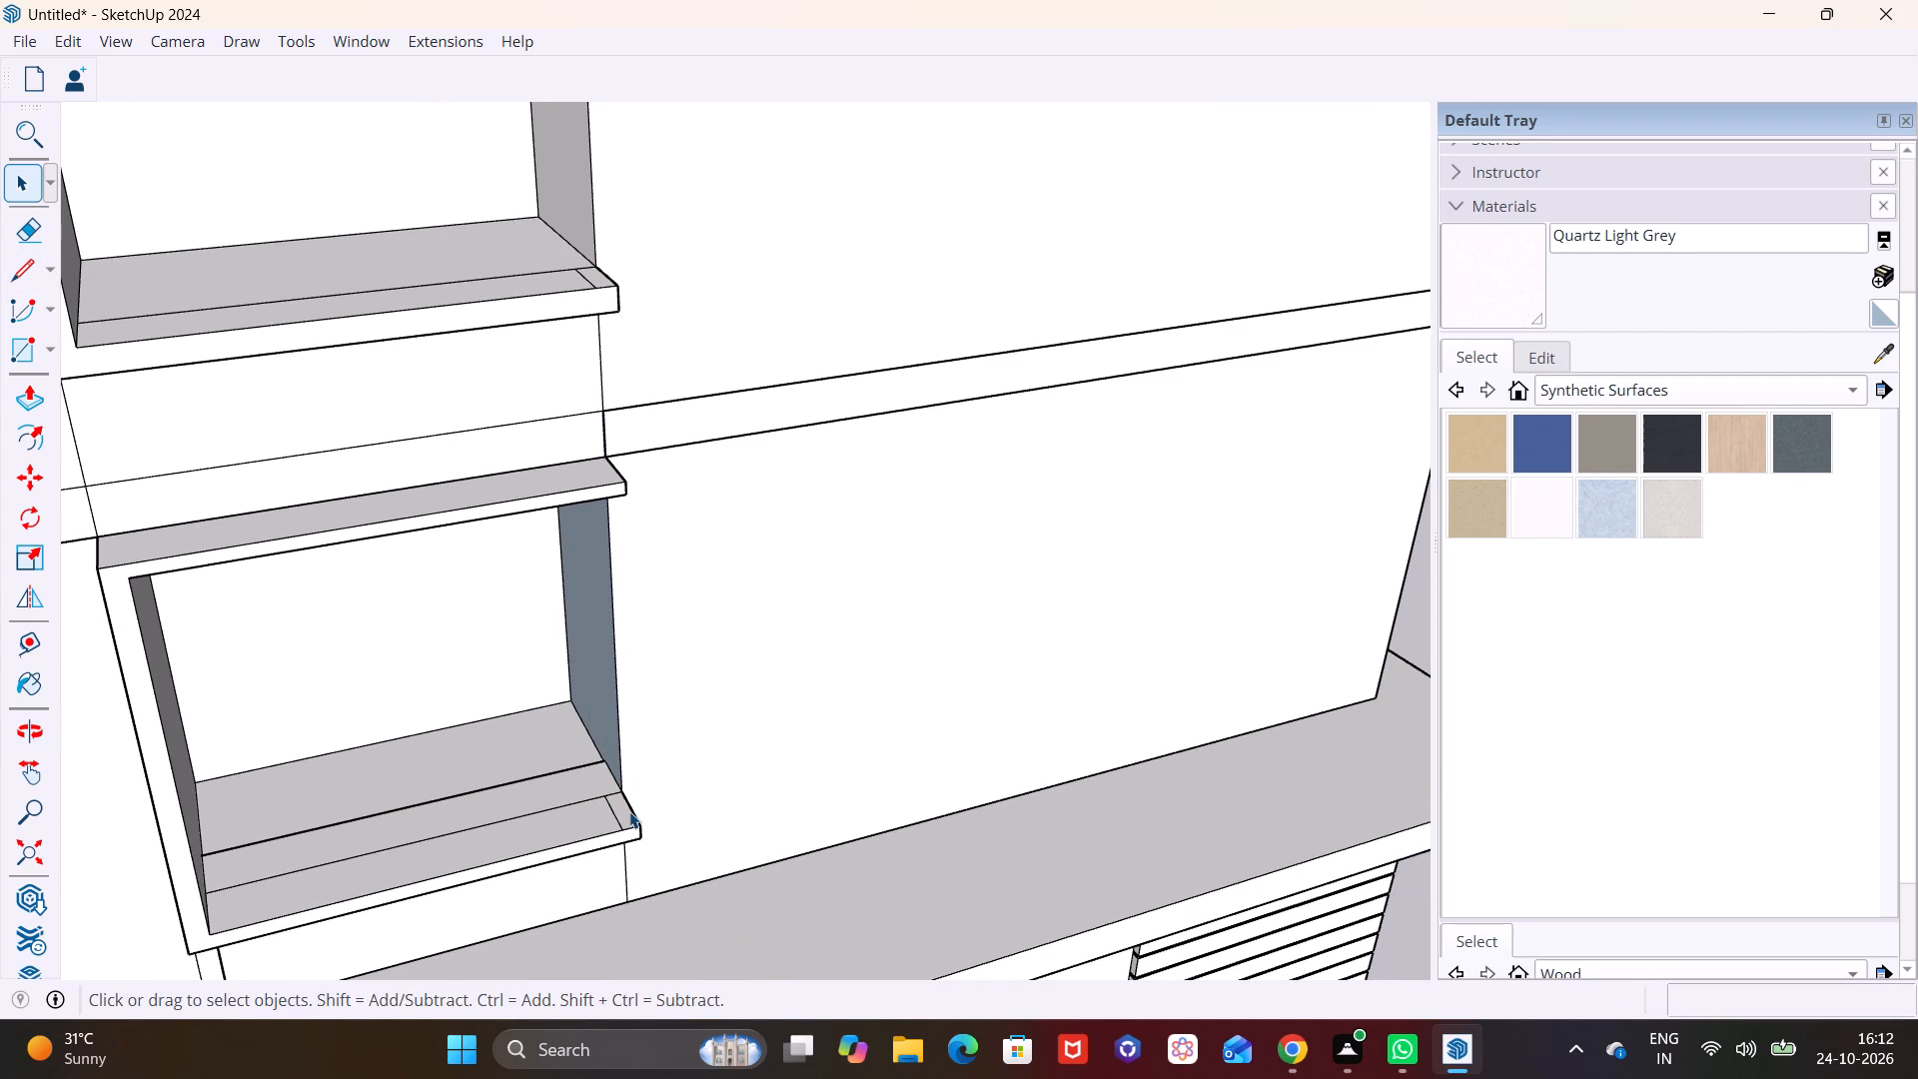
{"action": "left_click", "coordinate": [631, 817]}
{"action": "scroll", "coordinate": [635, 818], "scroll_direction": "up", "scroll_amount": 6}
{"action": "left_click", "coordinate": [608, 806]}
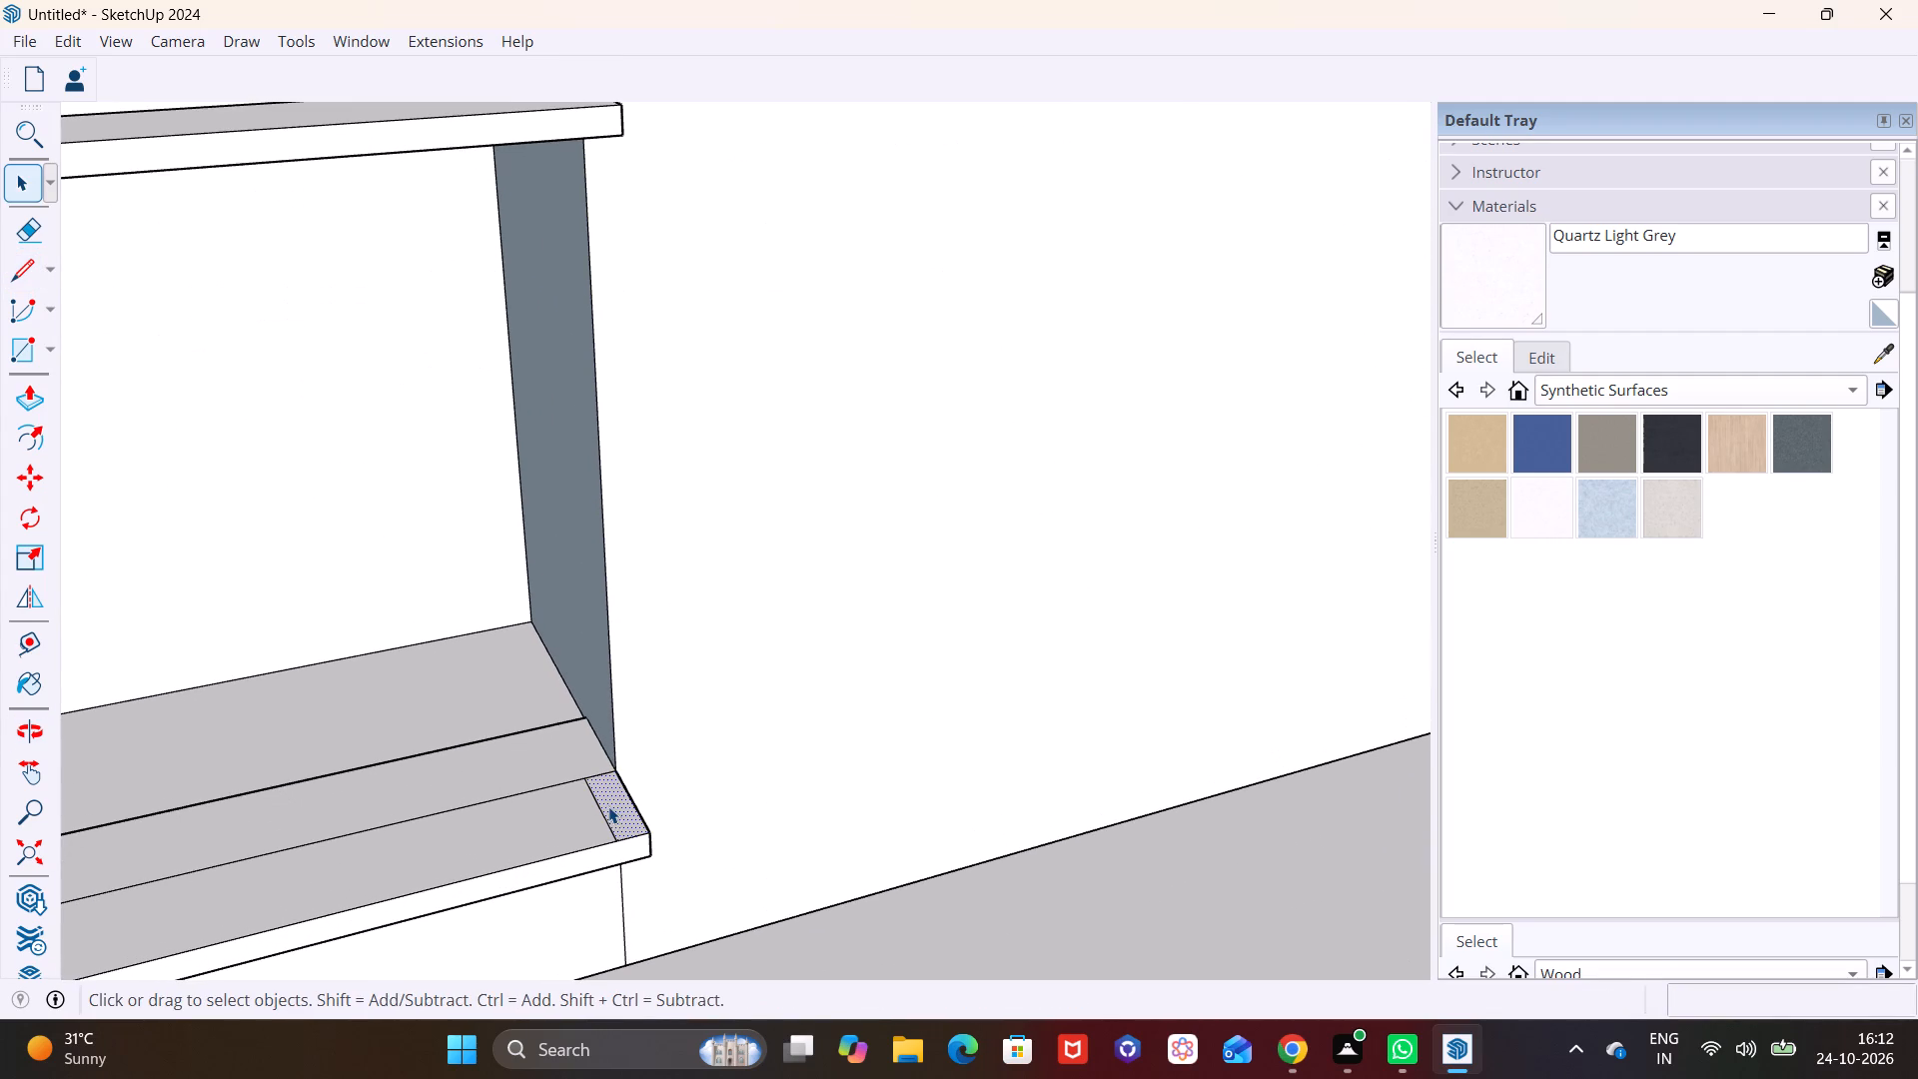
{"action": "left_click", "coordinate": [30, 390]}
{"action": "left_click_drag", "start_coordinate": [628, 821], "coordinate": [641, 800]}
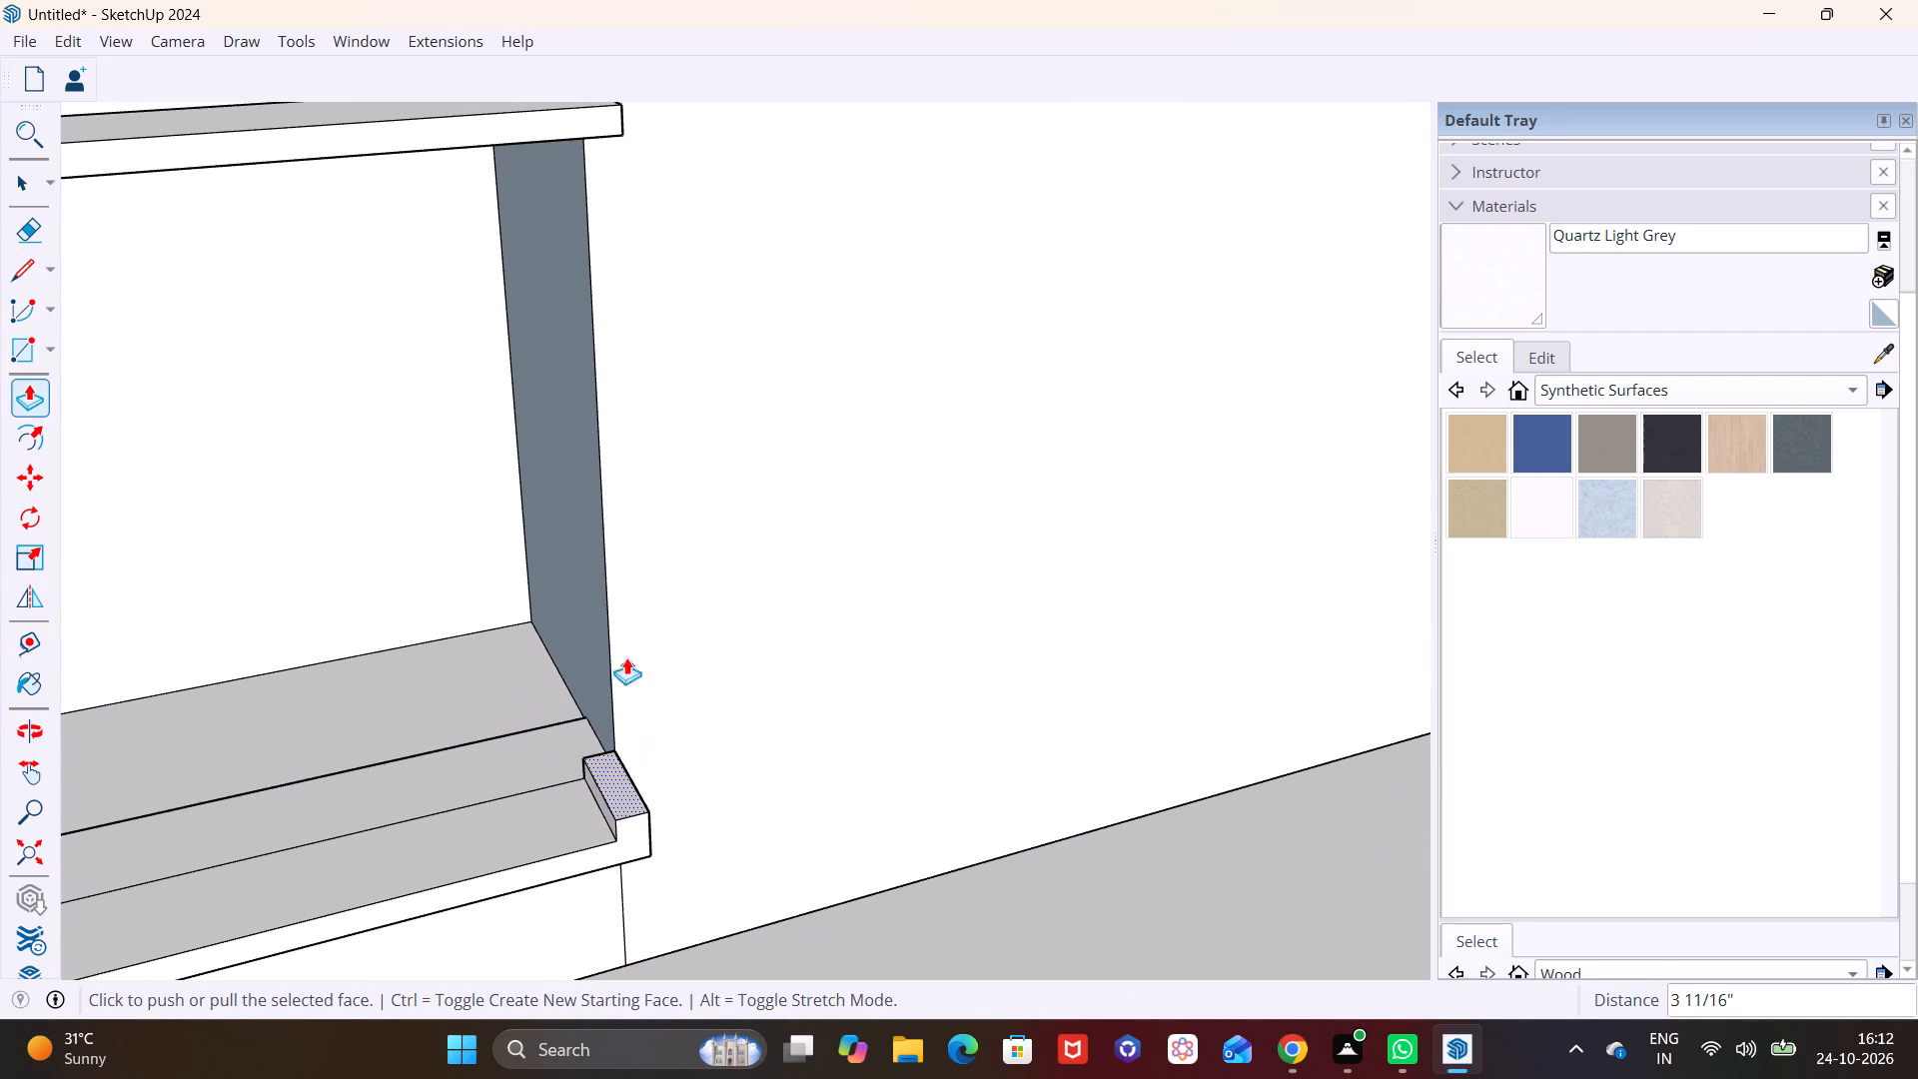
{"action": "left_click_drag", "start_coordinate": [624, 801], "coordinate": [610, 85]}
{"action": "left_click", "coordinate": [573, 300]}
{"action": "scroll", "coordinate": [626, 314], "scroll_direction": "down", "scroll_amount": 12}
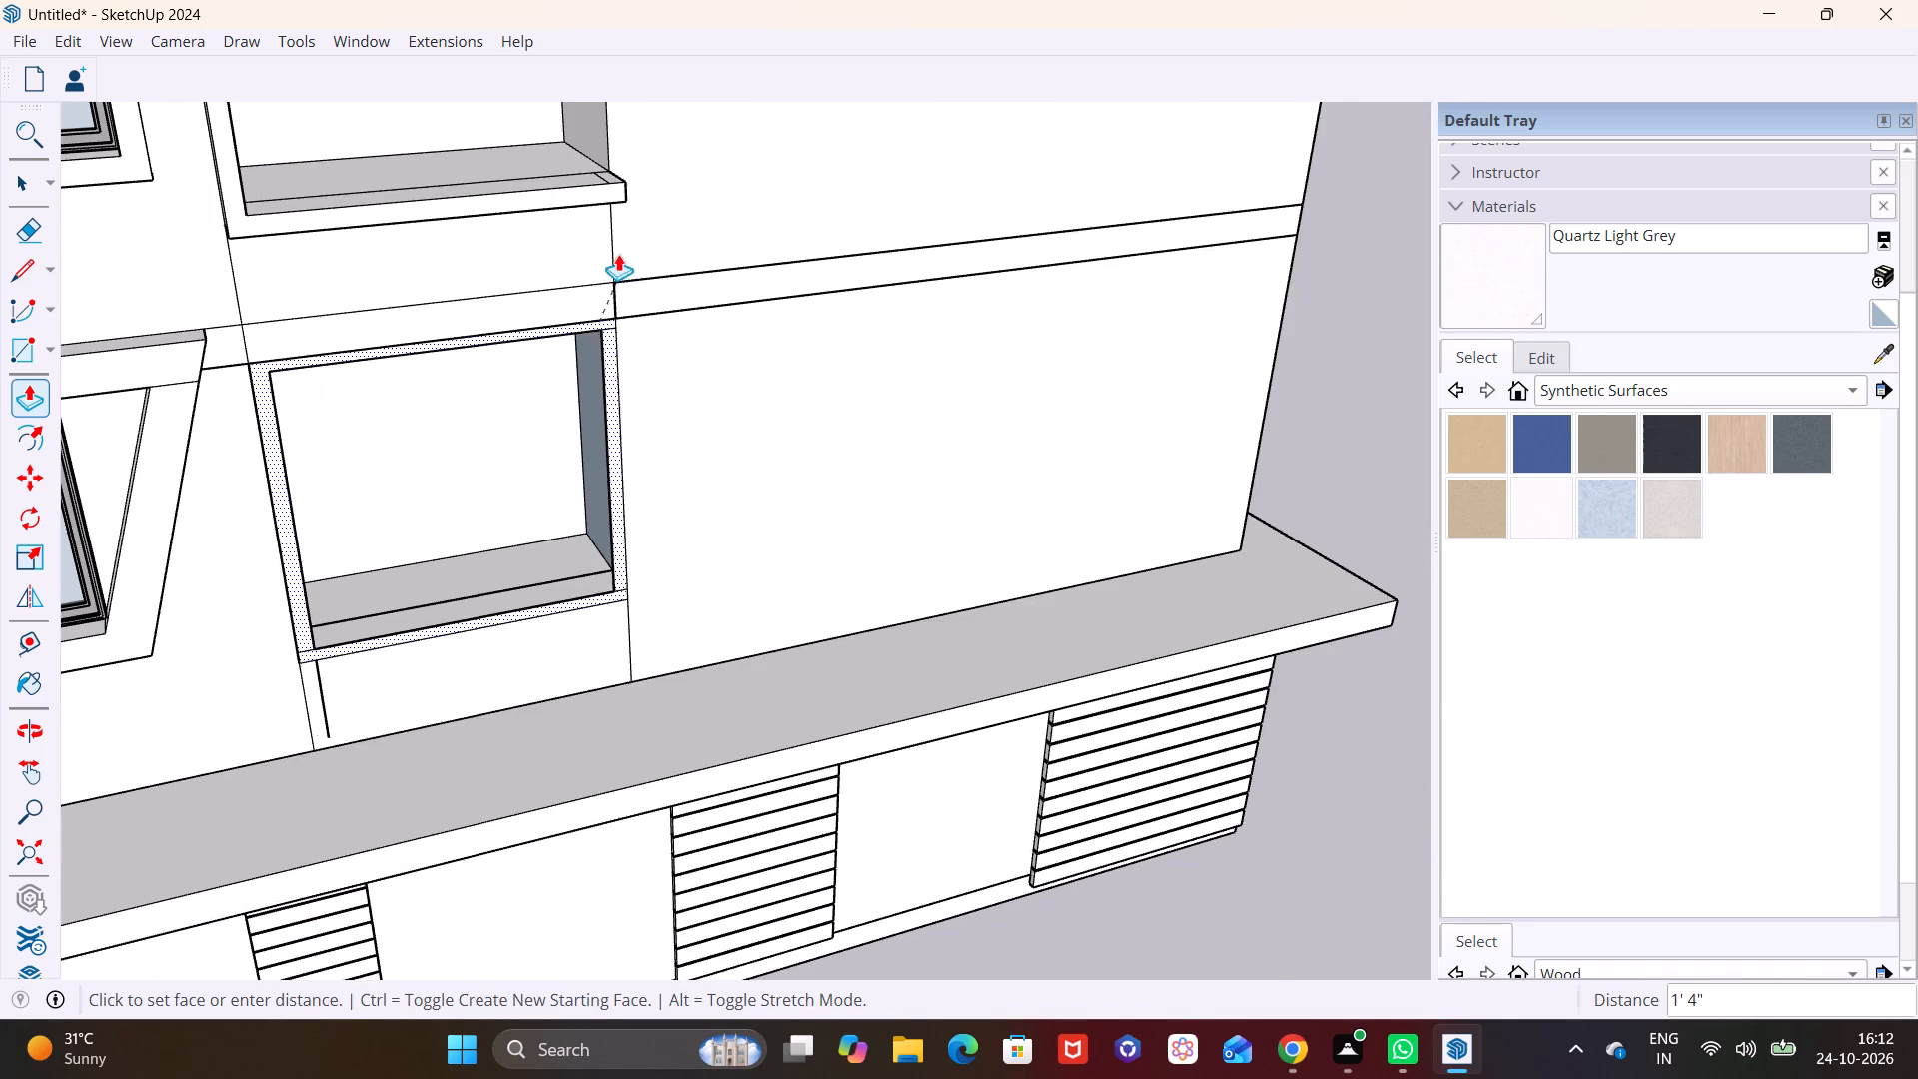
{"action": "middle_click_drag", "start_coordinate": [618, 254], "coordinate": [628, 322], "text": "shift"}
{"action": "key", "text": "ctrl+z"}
Pull the end patch of the second opening's sill slab up to its head slab to close the frame.
{"action": "middle_click_drag", "start_coordinate": [720, 428], "coordinate": [771, 846], "text": "shift"}
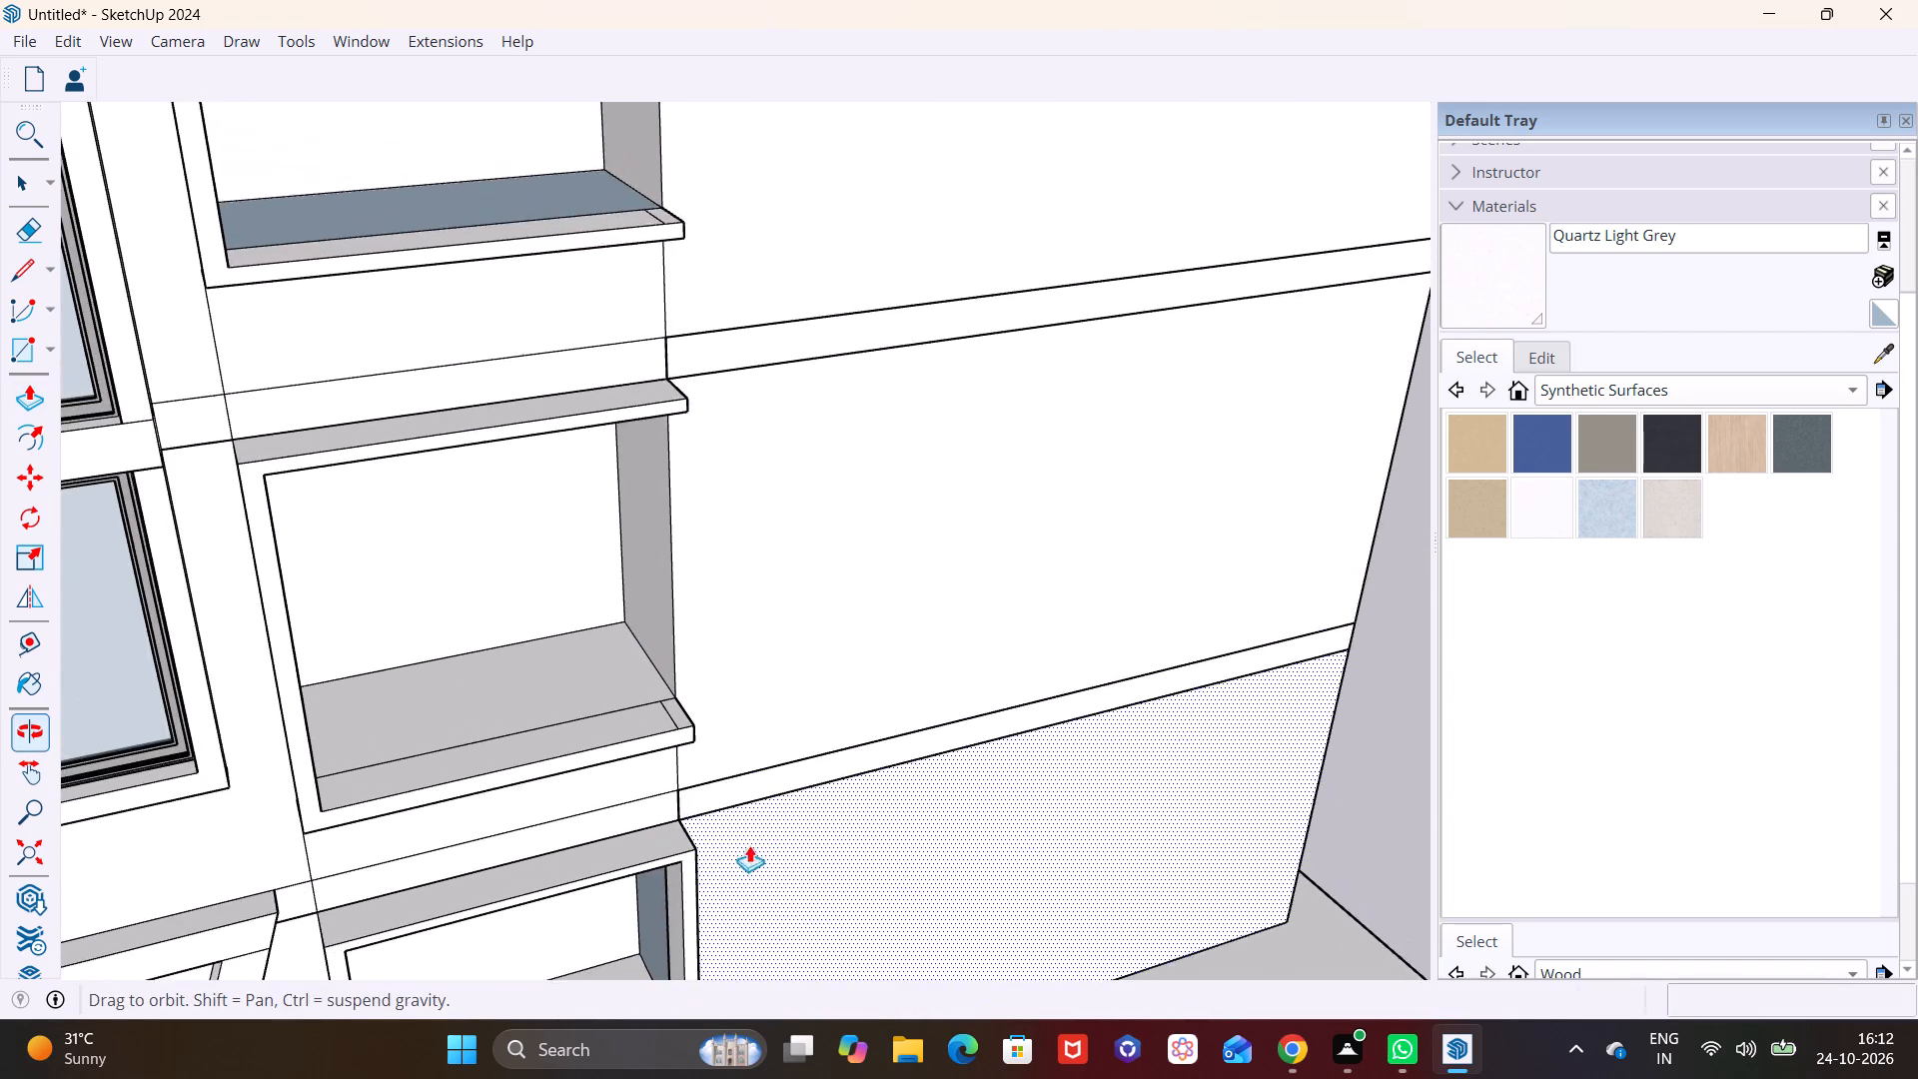
{"action": "scroll", "coordinate": [625, 720], "scroll_direction": "up", "scroll_amount": 6}
{"action": "left_click", "coordinate": [730, 715]}
{"action": "scroll", "coordinate": [719, 459], "scroll_direction": "down", "scroll_amount": 3}
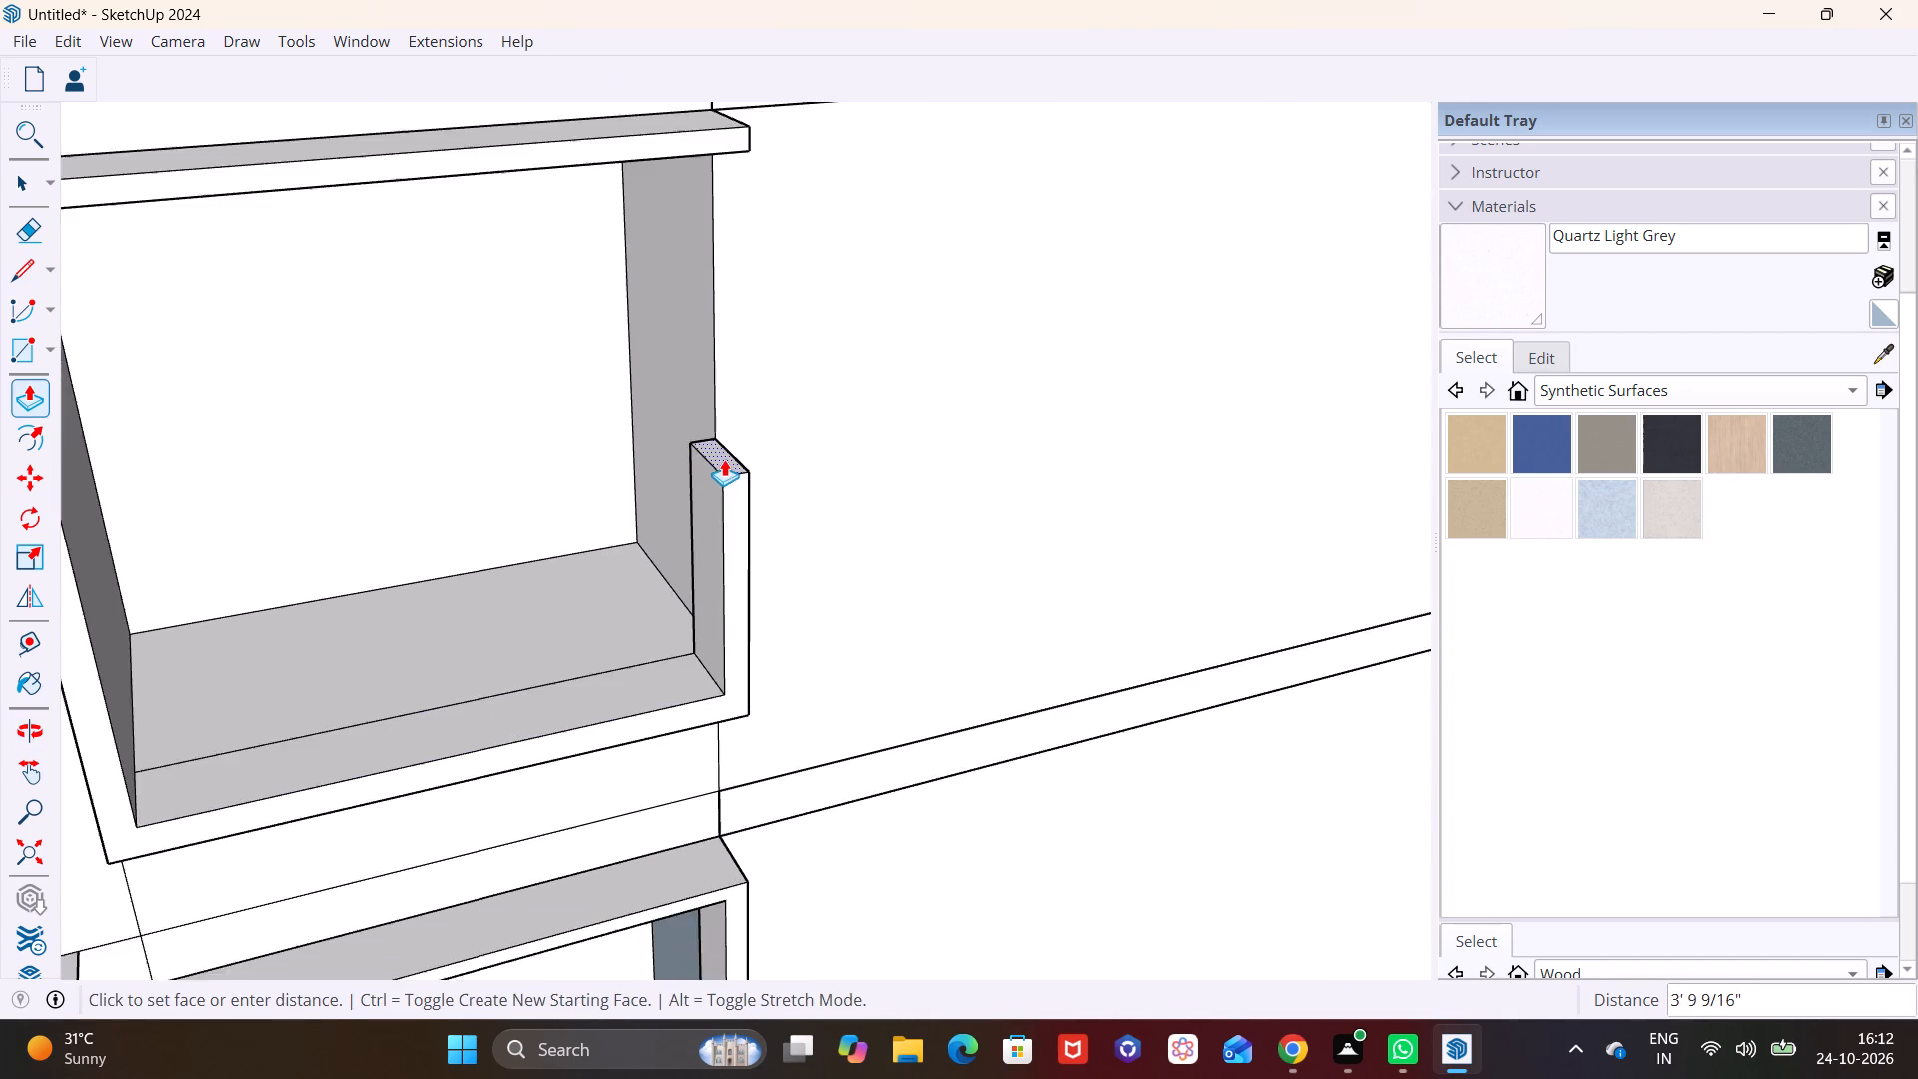
{"action": "scroll", "coordinate": [724, 459], "scroll_direction": "down", "scroll_amount": 3}
{"action": "left_click", "coordinate": [673, 251]}
Pull the end patch of the third opening's sill slab up about 8' 5 7/16" to its head slab.
{"action": "middle_click_drag", "start_coordinate": [707, 278], "coordinate": [660, 994], "text": "shift"}
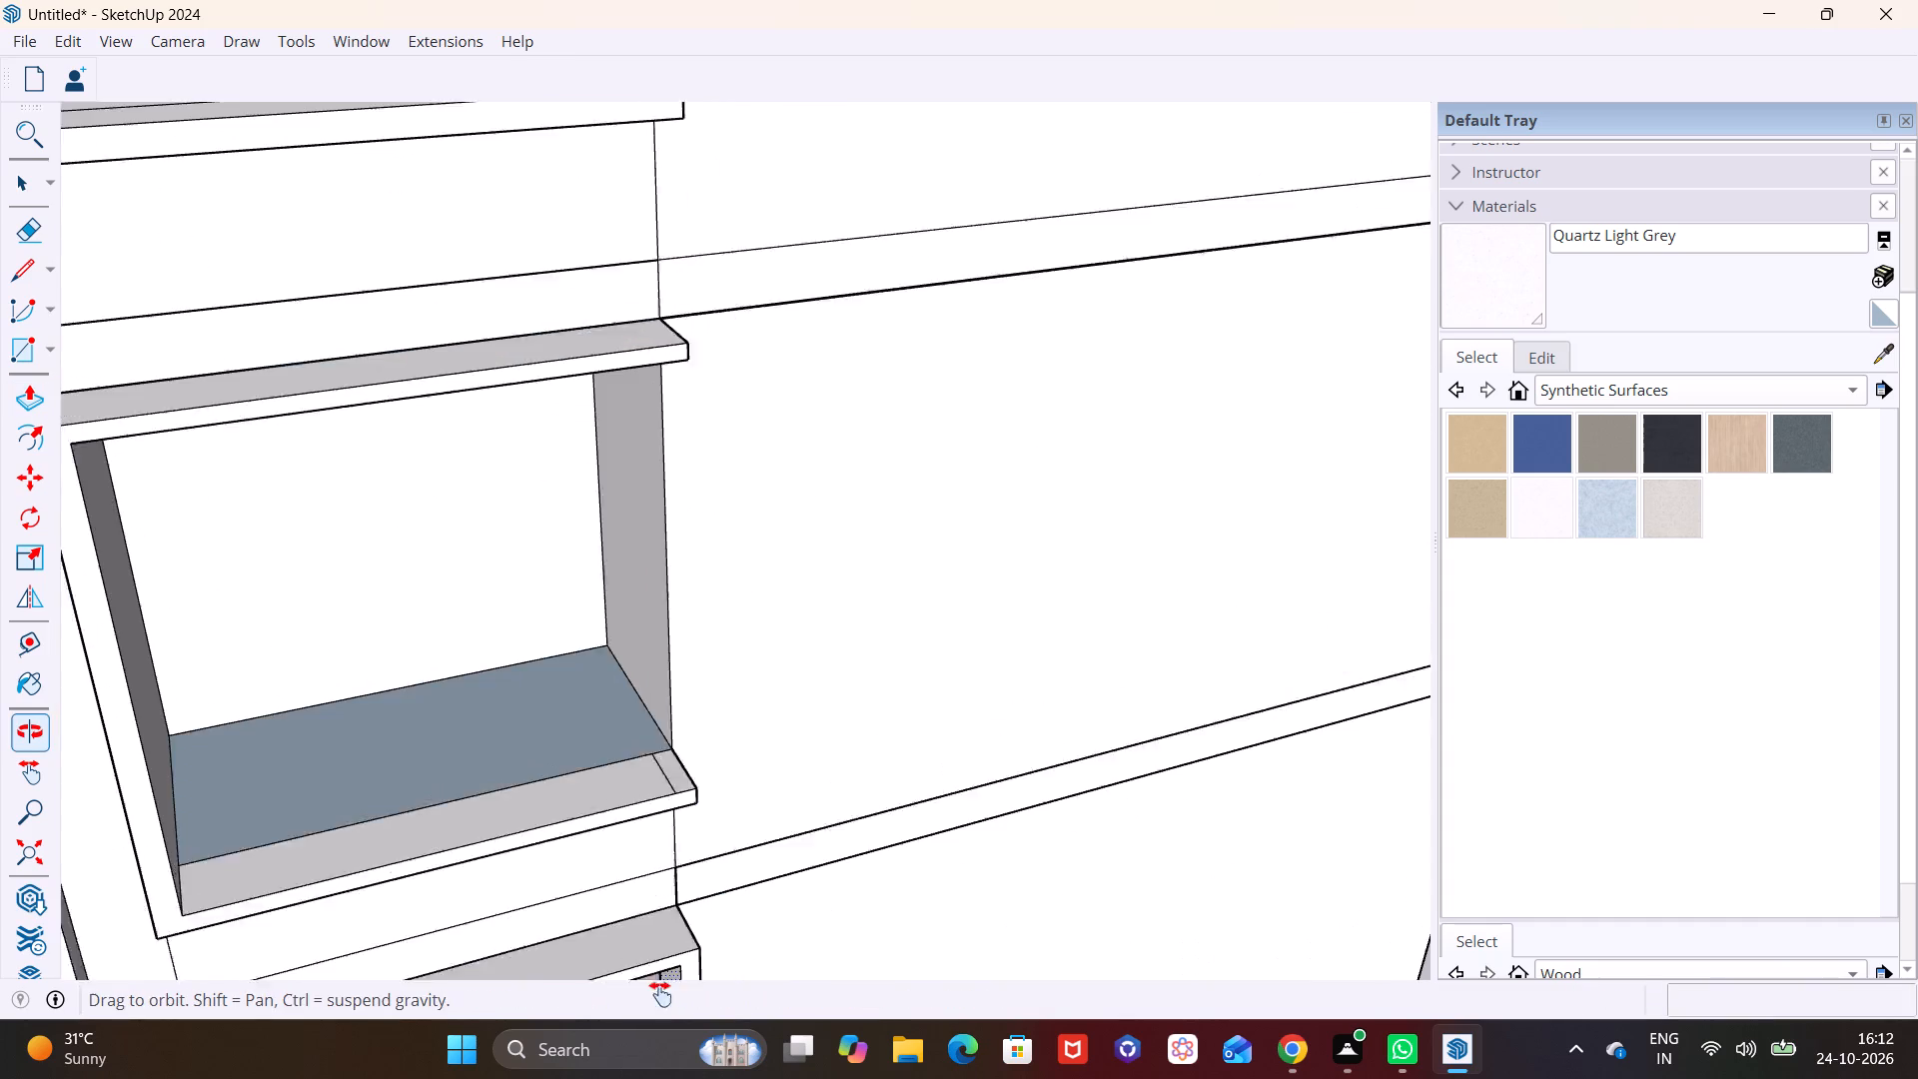
{"action": "middle_click_drag", "start_coordinate": [660, 994], "coordinate": [656, 1000], "text": "shift"}
{"action": "left_click", "coordinate": [666, 820]}
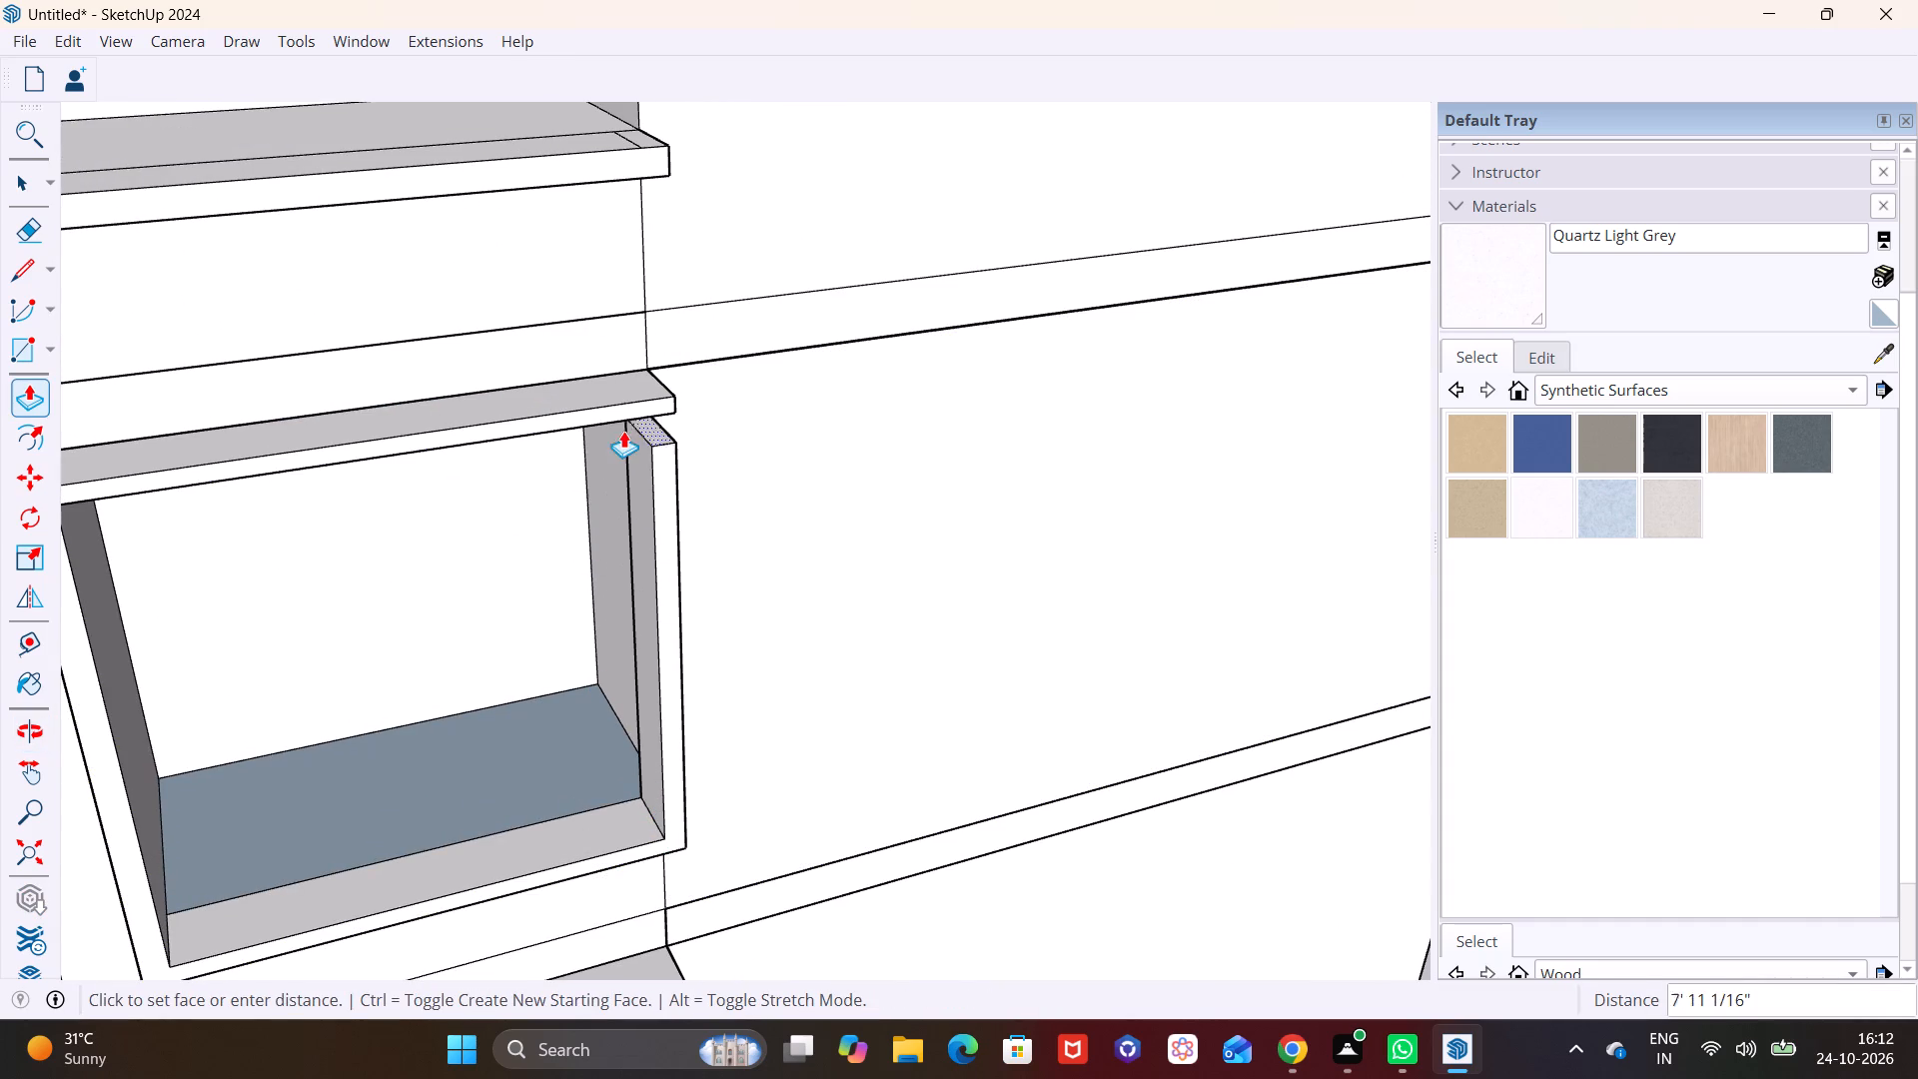
{"action": "left_click", "coordinate": [624, 407]}
Pull the end patch of the top-storey sill slab up about 7' 4 5/16" to its head slab.
{"action": "scroll", "coordinate": [612, 440], "scroll_direction": "down", "scroll_amount": 4}
{"action": "middle_click_drag", "start_coordinate": [515, 379], "coordinate": [493, 788], "text": "shift"}
{"action": "scroll", "coordinate": [609, 729], "scroll_direction": "up", "scroll_amount": 4}
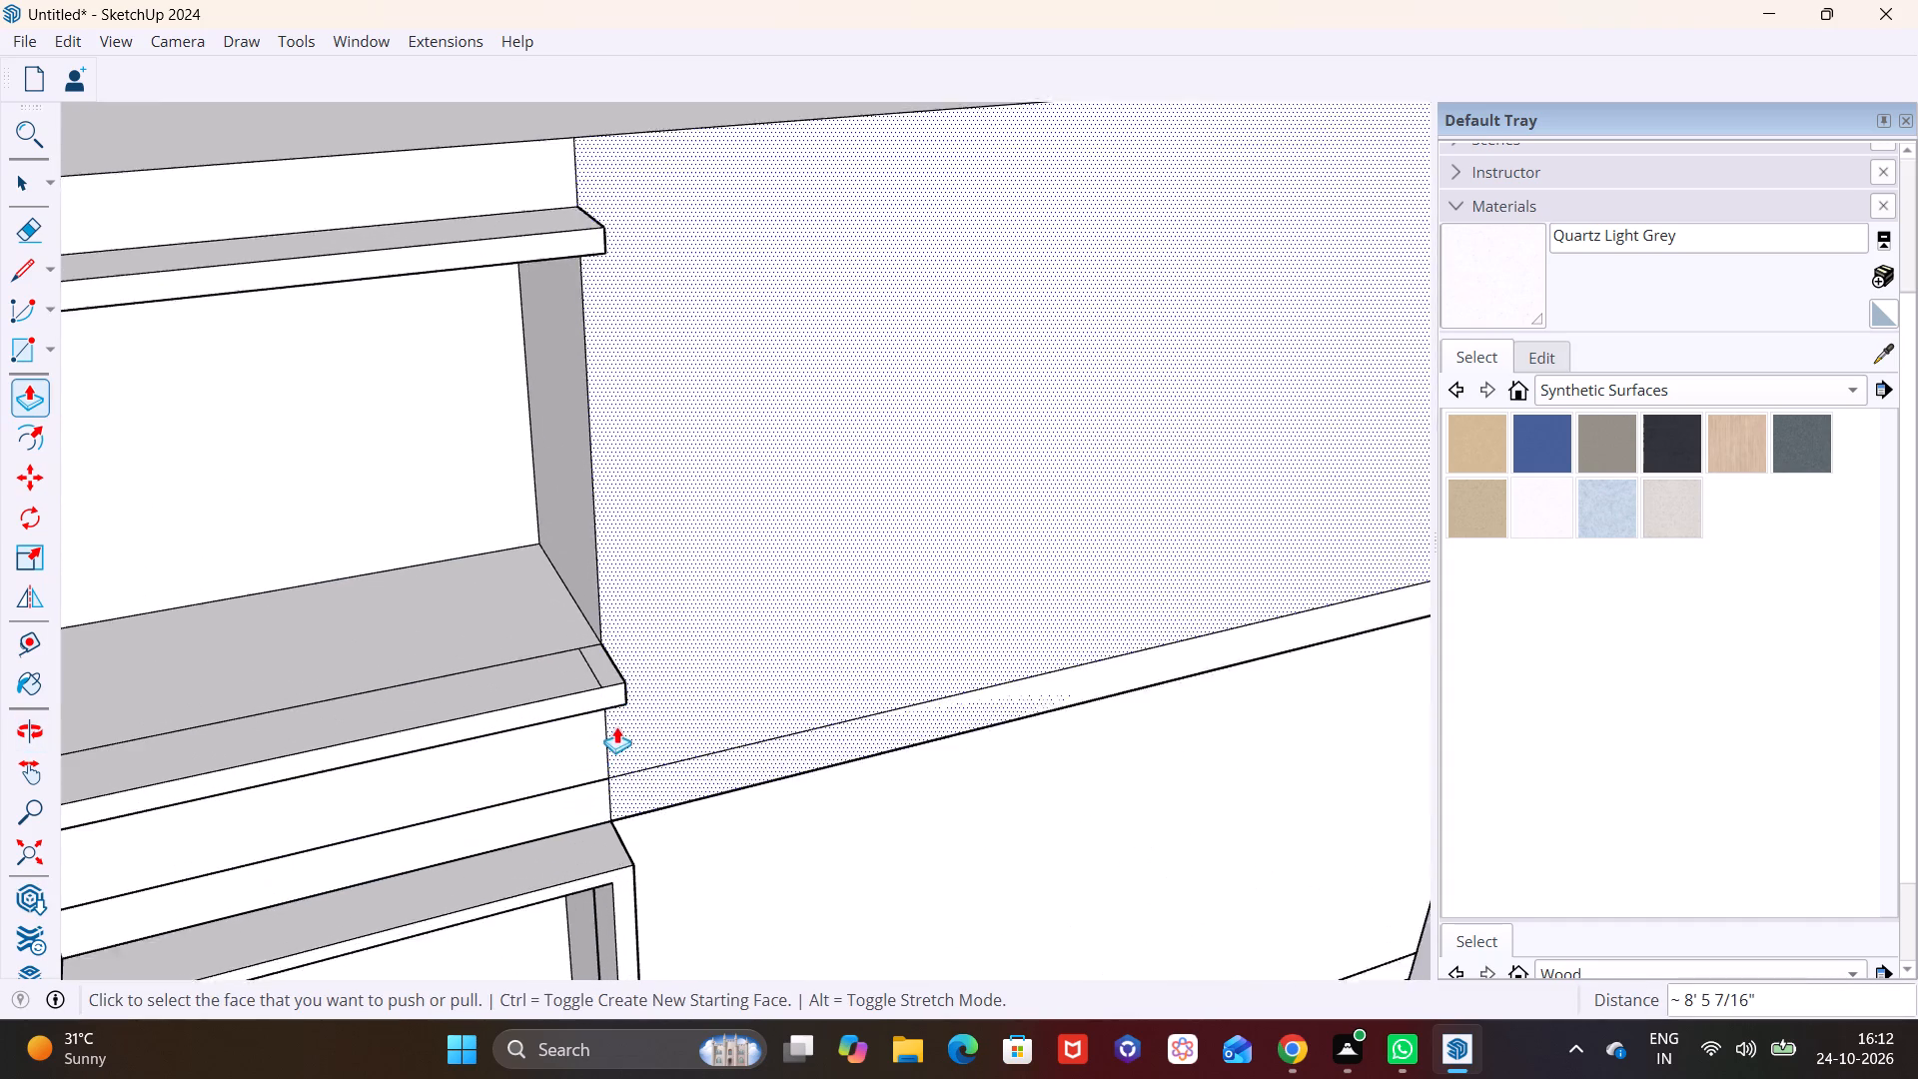
{"action": "left_click", "coordinate": [599, 656]}
{"action": "left_click", "coordinate": [485, 189]}
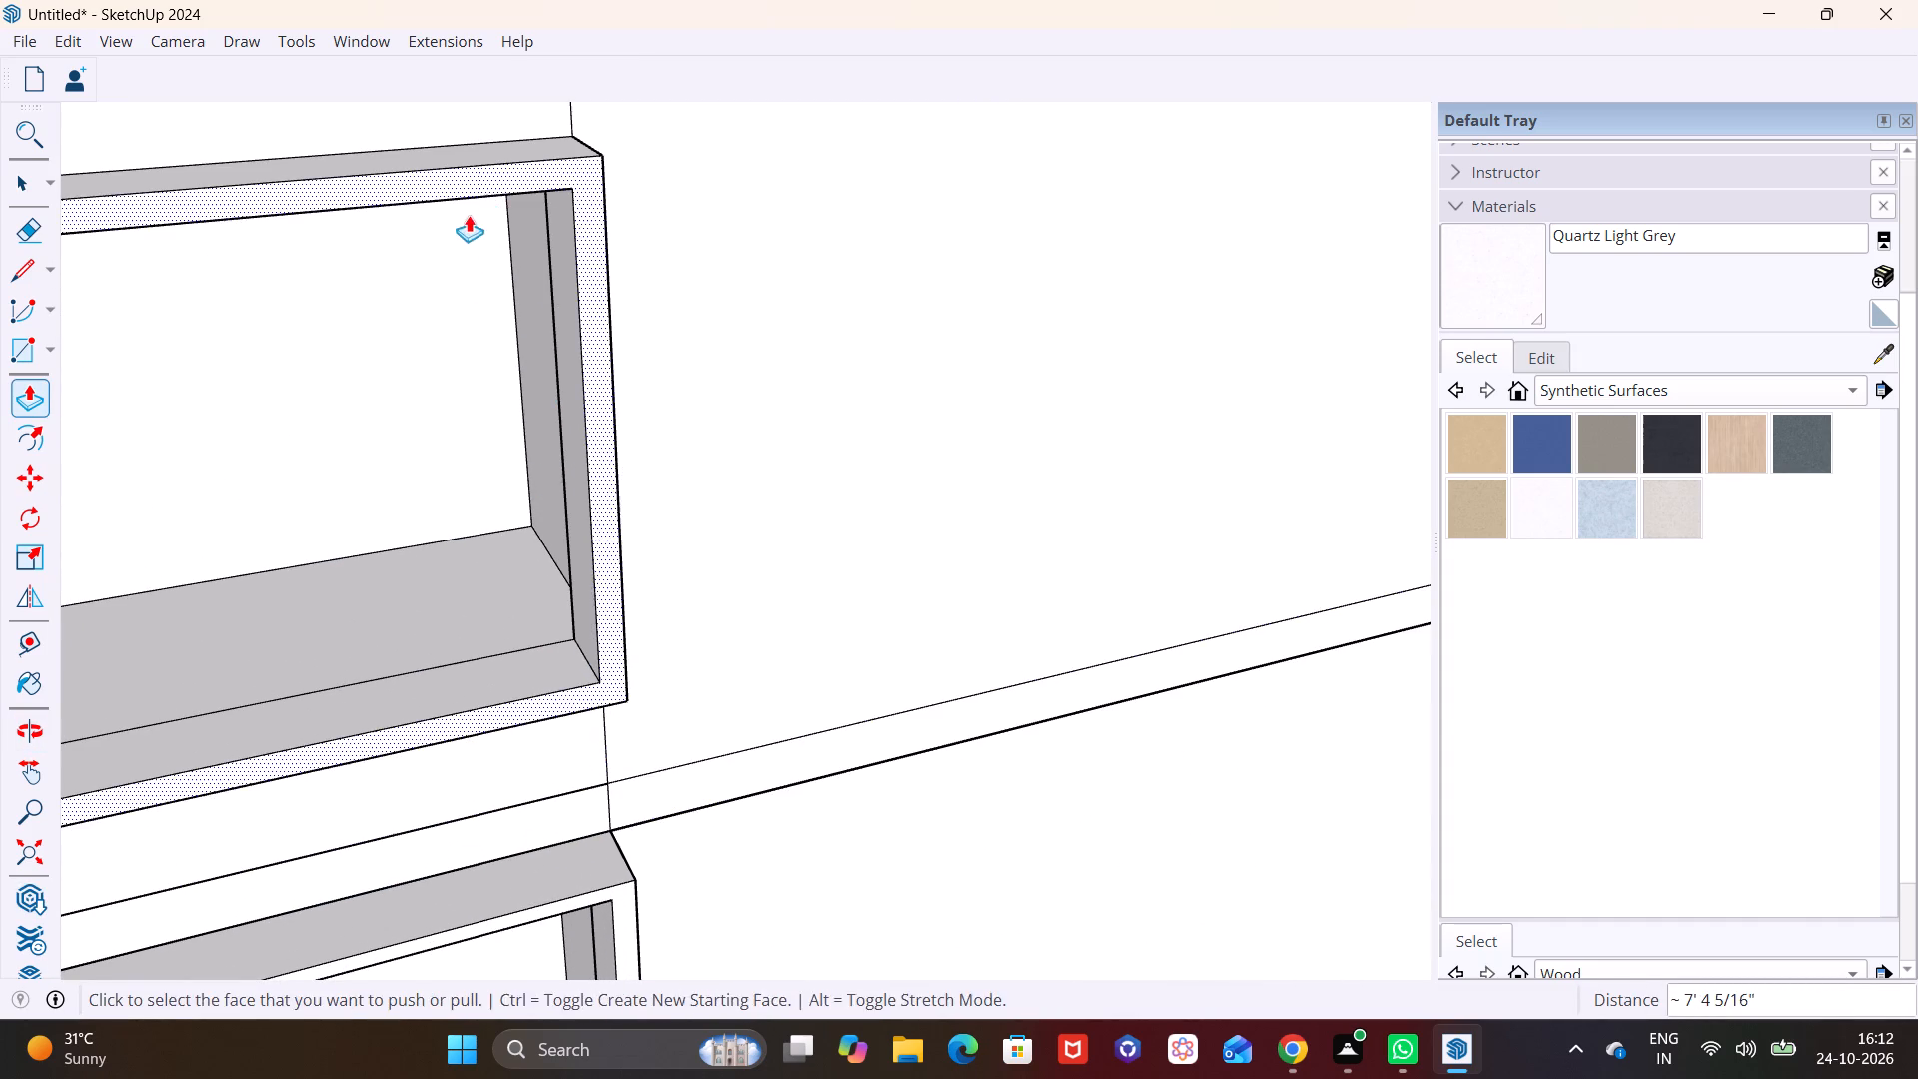
{"action": "key", "text": "space"}
Examine the four stacked projecting frames and the surrounding facade from several angles and distances.
{"action": "scroll", "coordinate": [648, 658], "scroll_direction": "down", "scroll_amount": 10}
{"action": "middle_click_drag", "start_coordinate": [635, 761], "coordinate": [1076, 564]}
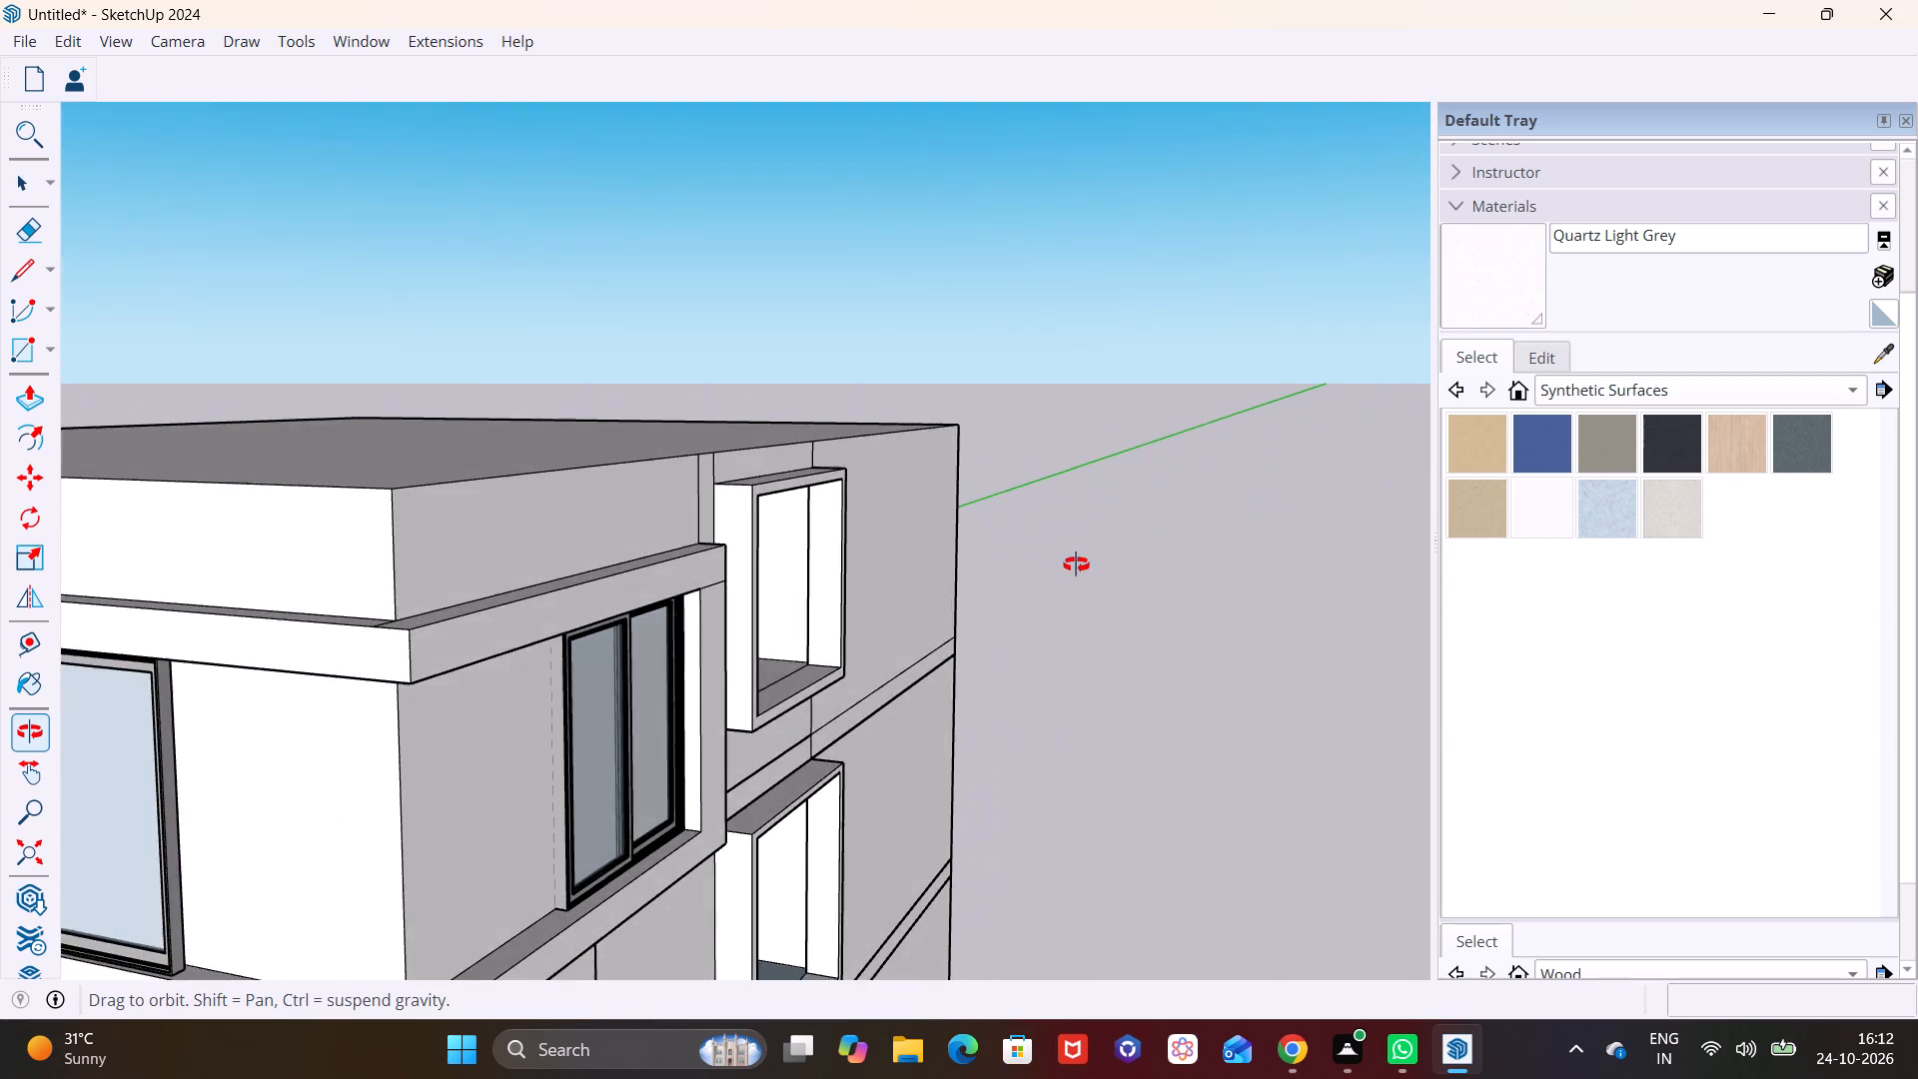
{"action": "middle_click_drag", "start_coordinate": [1076, 564], "coordinate": [761, 543]}
{"action": "scroll", "coordinate": [646, 705], "scroll_direction": "down", "scroll_amount": 3}
{"action": "middle_click_drag", "start_coordinate": [675, 787], "coordinate": [631, 539], "text": "shift"}
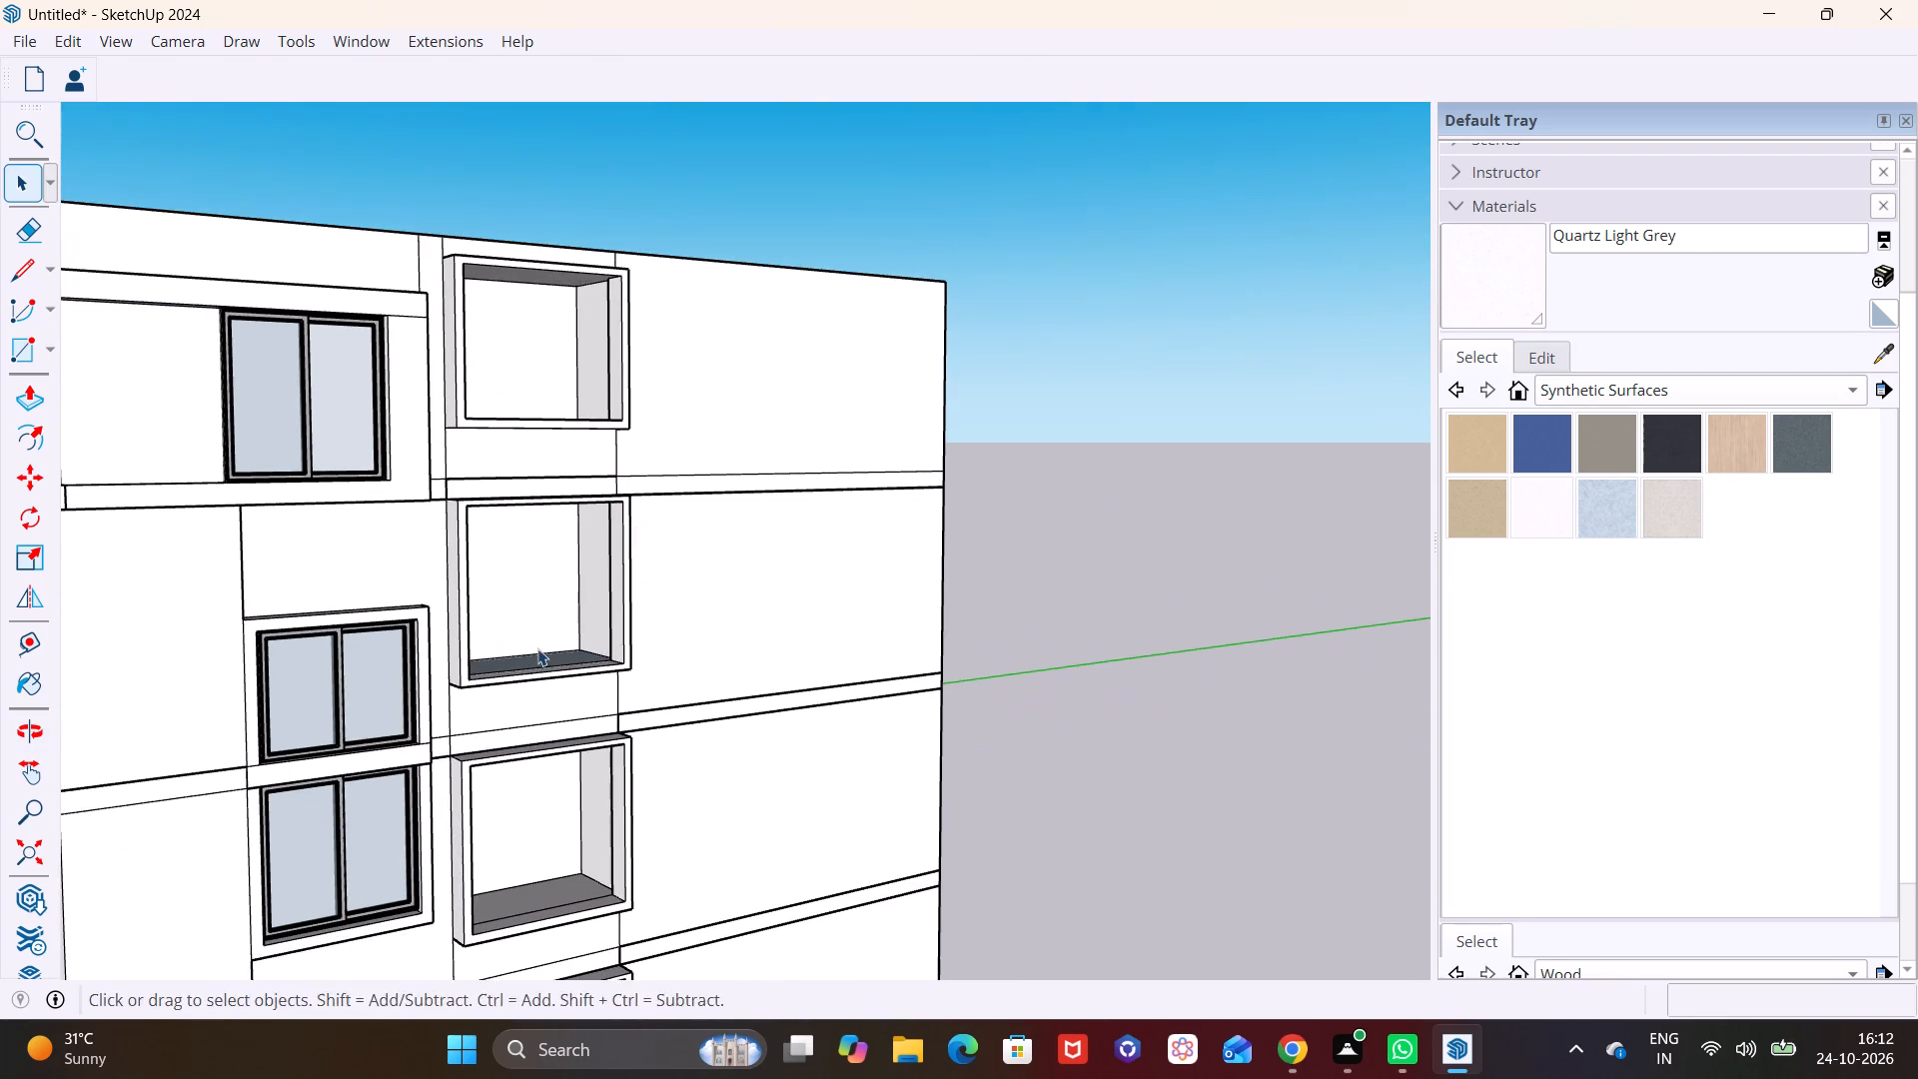
{"action": "middle_click_drag", "start_coordinate": [537, 648], "coordinate": [755, 668]}
{"action": "scroll", "coordinate": [584, 603], "scroll_direction": "up", "scroll_amount": 4}
{"action": "middle_click_drag", "start_coordinate": [583, 583], "coordinate": [467, 604]}
{"action": "scroll", "coordinate": [467, 604], "scroll_direction": "up", "scroll_amount": 1}
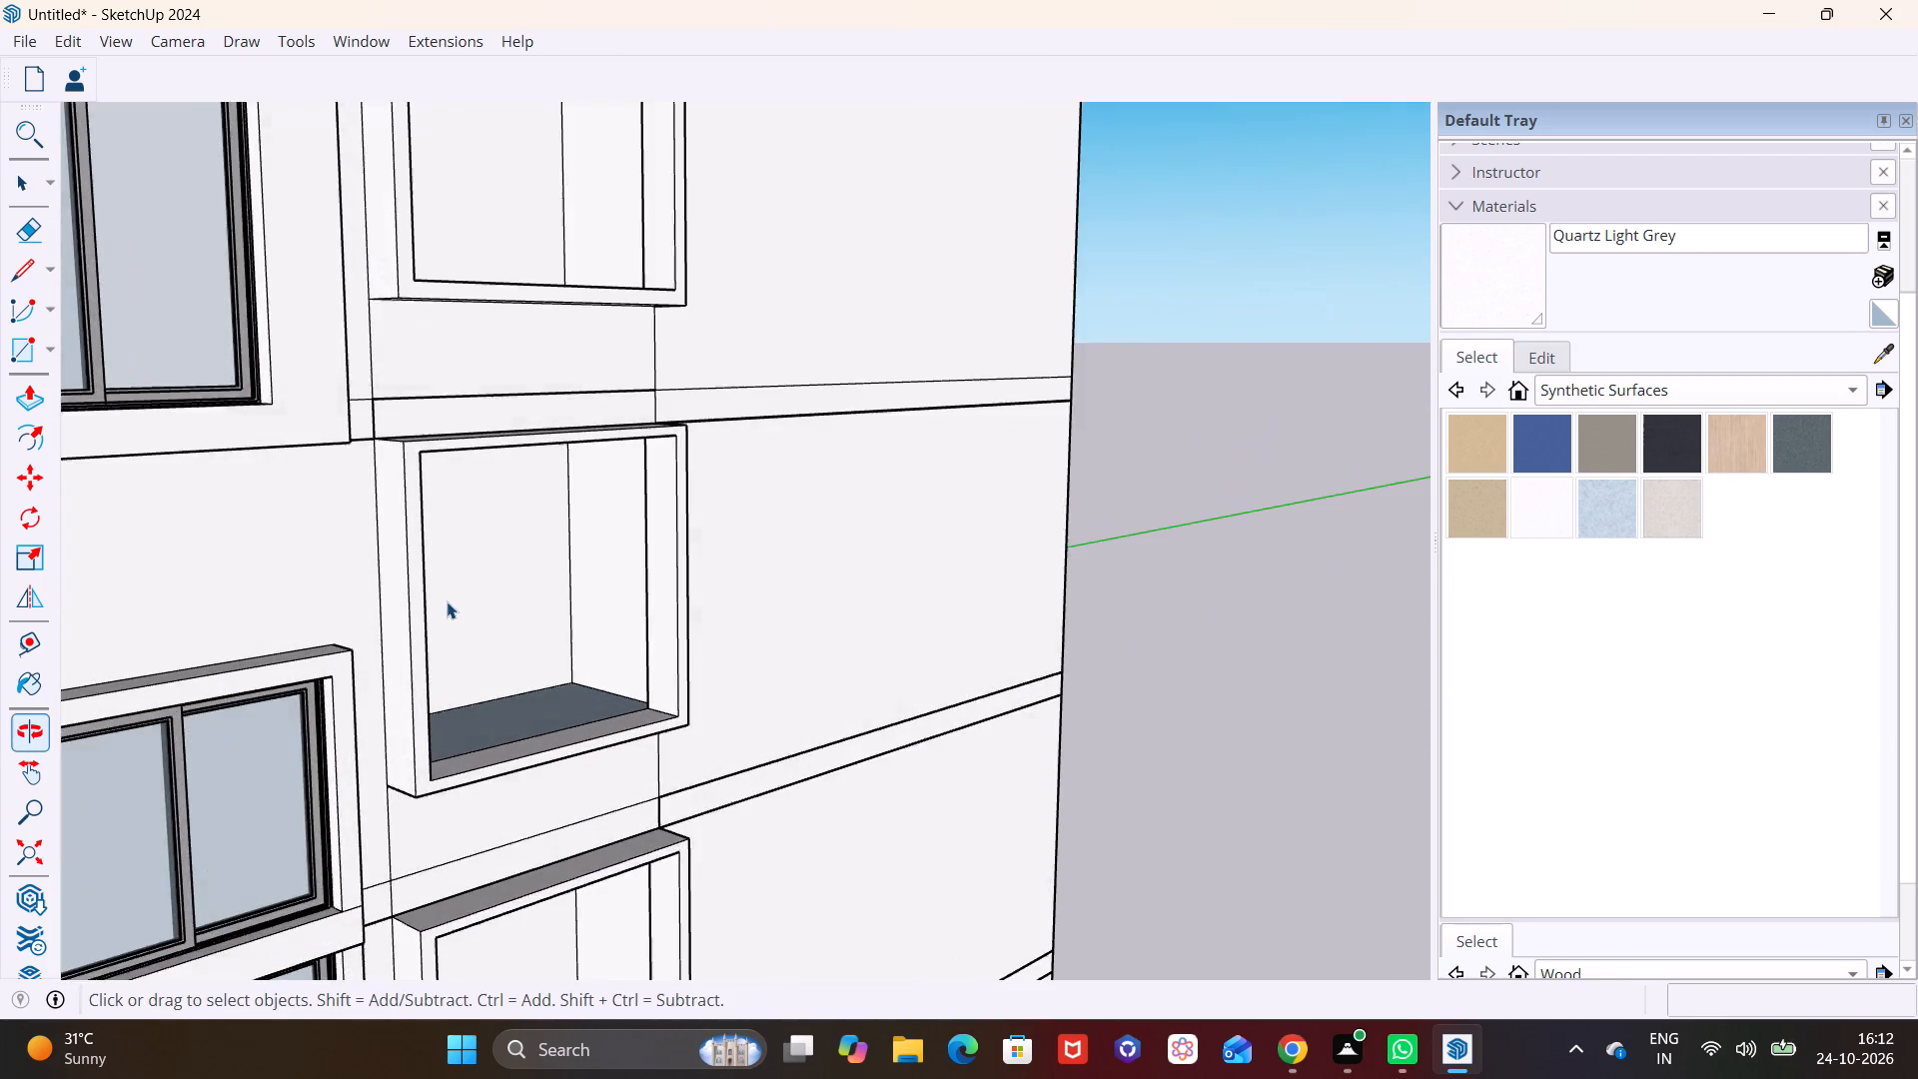
{"action": "scroll", "coordinate": [447, 601], "scroll_direction": "down", "scroll_amount": 10}
{"action": "middle_click_drag", "start_coordinate": [462, 680], "coordinate": [385, 653], "text": "shift"}
{"action": "scroll", "coordinate": [383, 651], "scroll_direction": "down", "scroll_amount": 1}
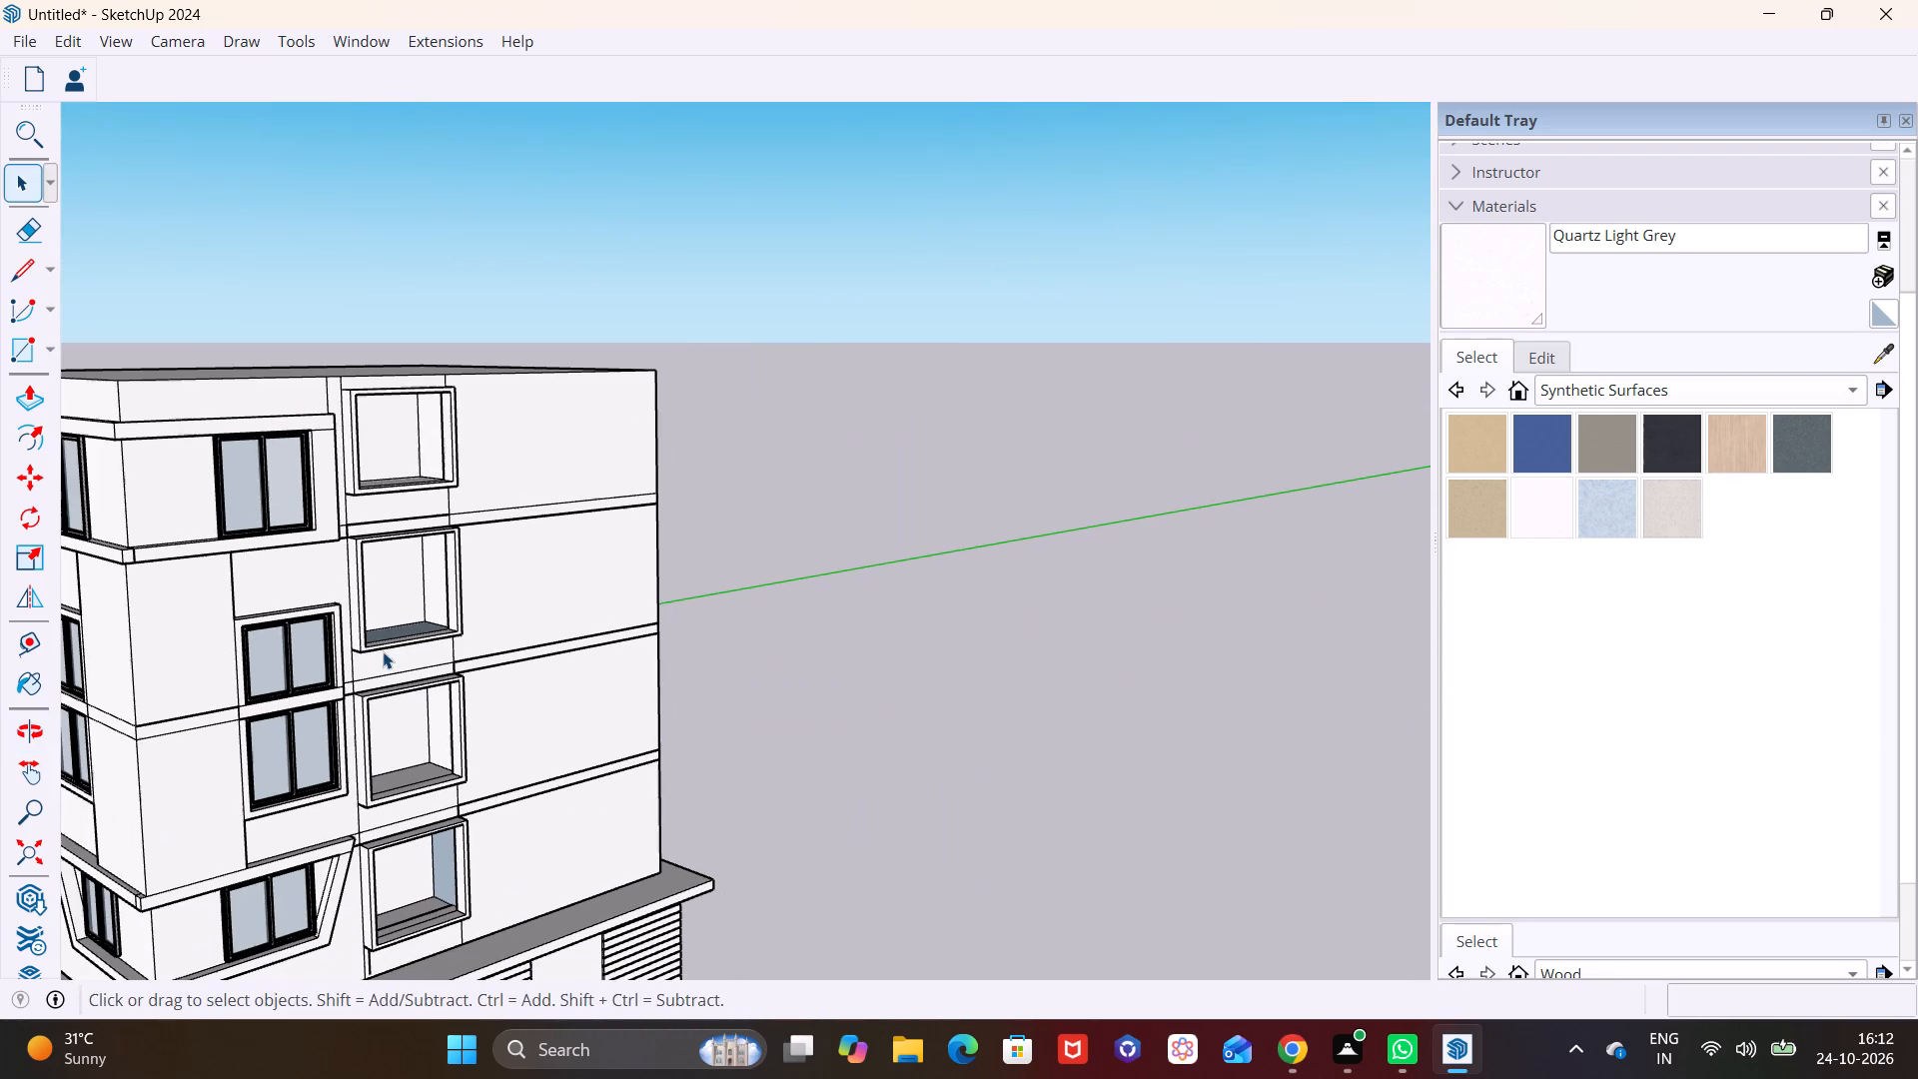
{"action": "middle_click_drag", "start_coordinate": [405, 653], "coordinate": [306, 625]}
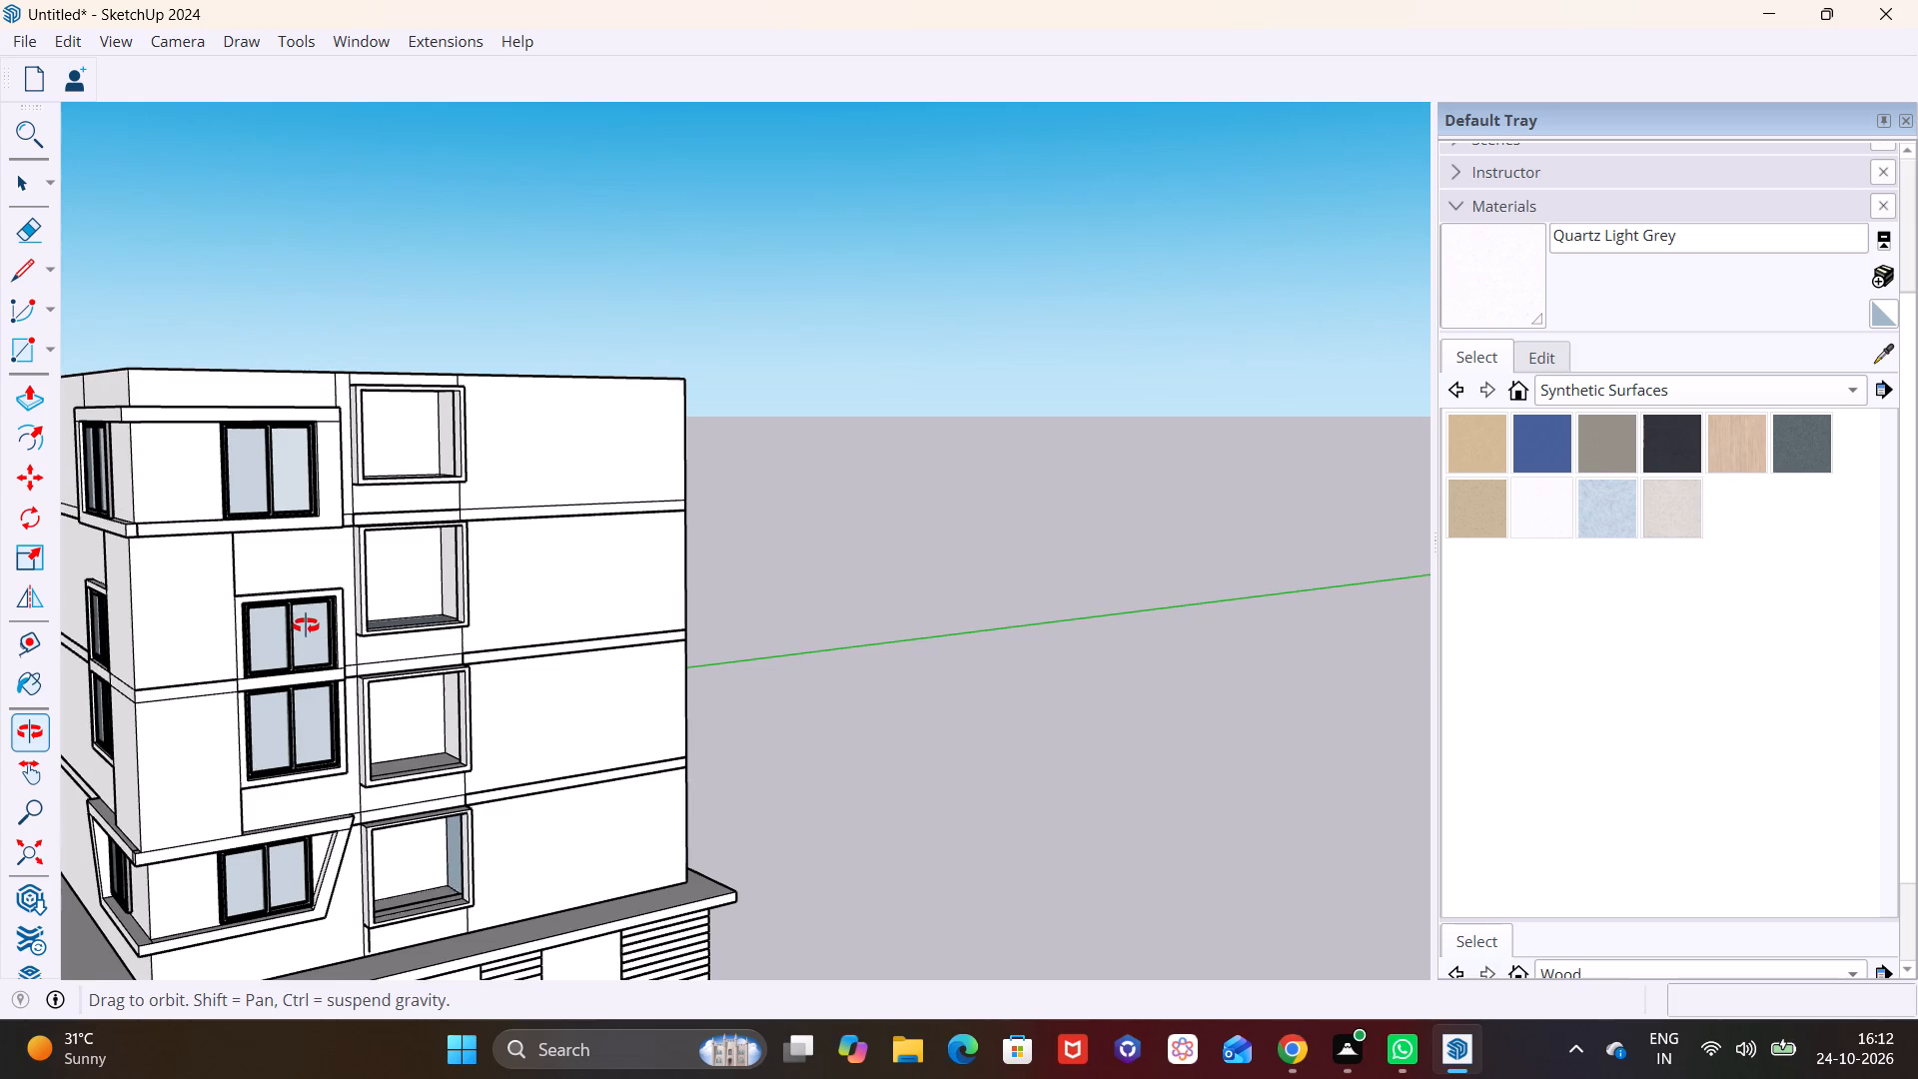
{"action": "middle_click_drag", "start_coordinate": [306, 625], "coordinate": [327, 678]}
{"action": "scroll", "coordinate": [327, 678], "scroll_direction": "up", "scroll_amount": 1}
{"action": "scroll", "coordinate": [434, 817], "scroll_direction": "up", "scroll_amount": 2}
{"action": "middle_click_drag", "start_coordinate": [435, 823], "coordinate": [404, 571], "text": "shift"}
{"action": "scroll", "coordinate": [383, 628], "scroll_direction": "down", "scroll_amount": 2}
{"action": "middle_click_drag", "start_coordinate": [383, 628], "coordinate": [403, 679], "text": "shift"}
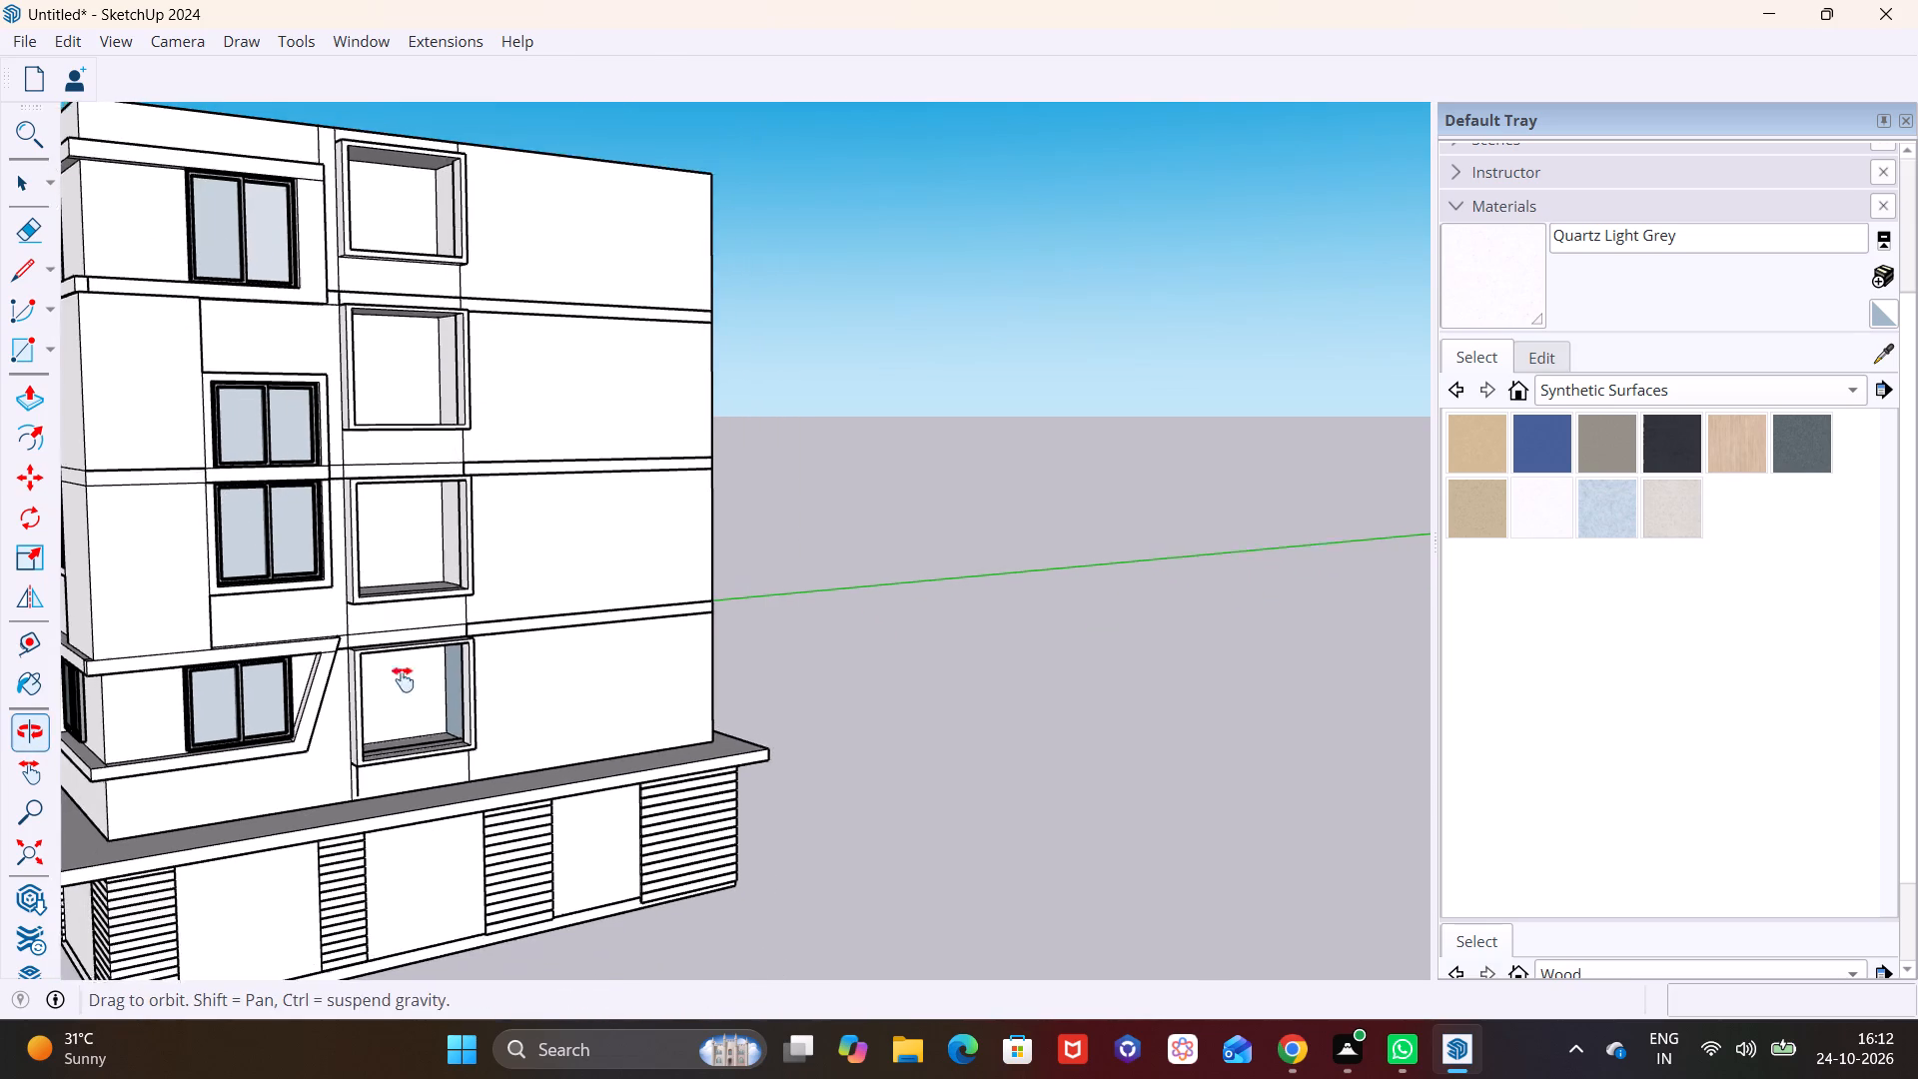
{"action": "middle_click_drag", "start_coordinate": [403, 679], "coordinate": [421, 771], "text": "shift"}
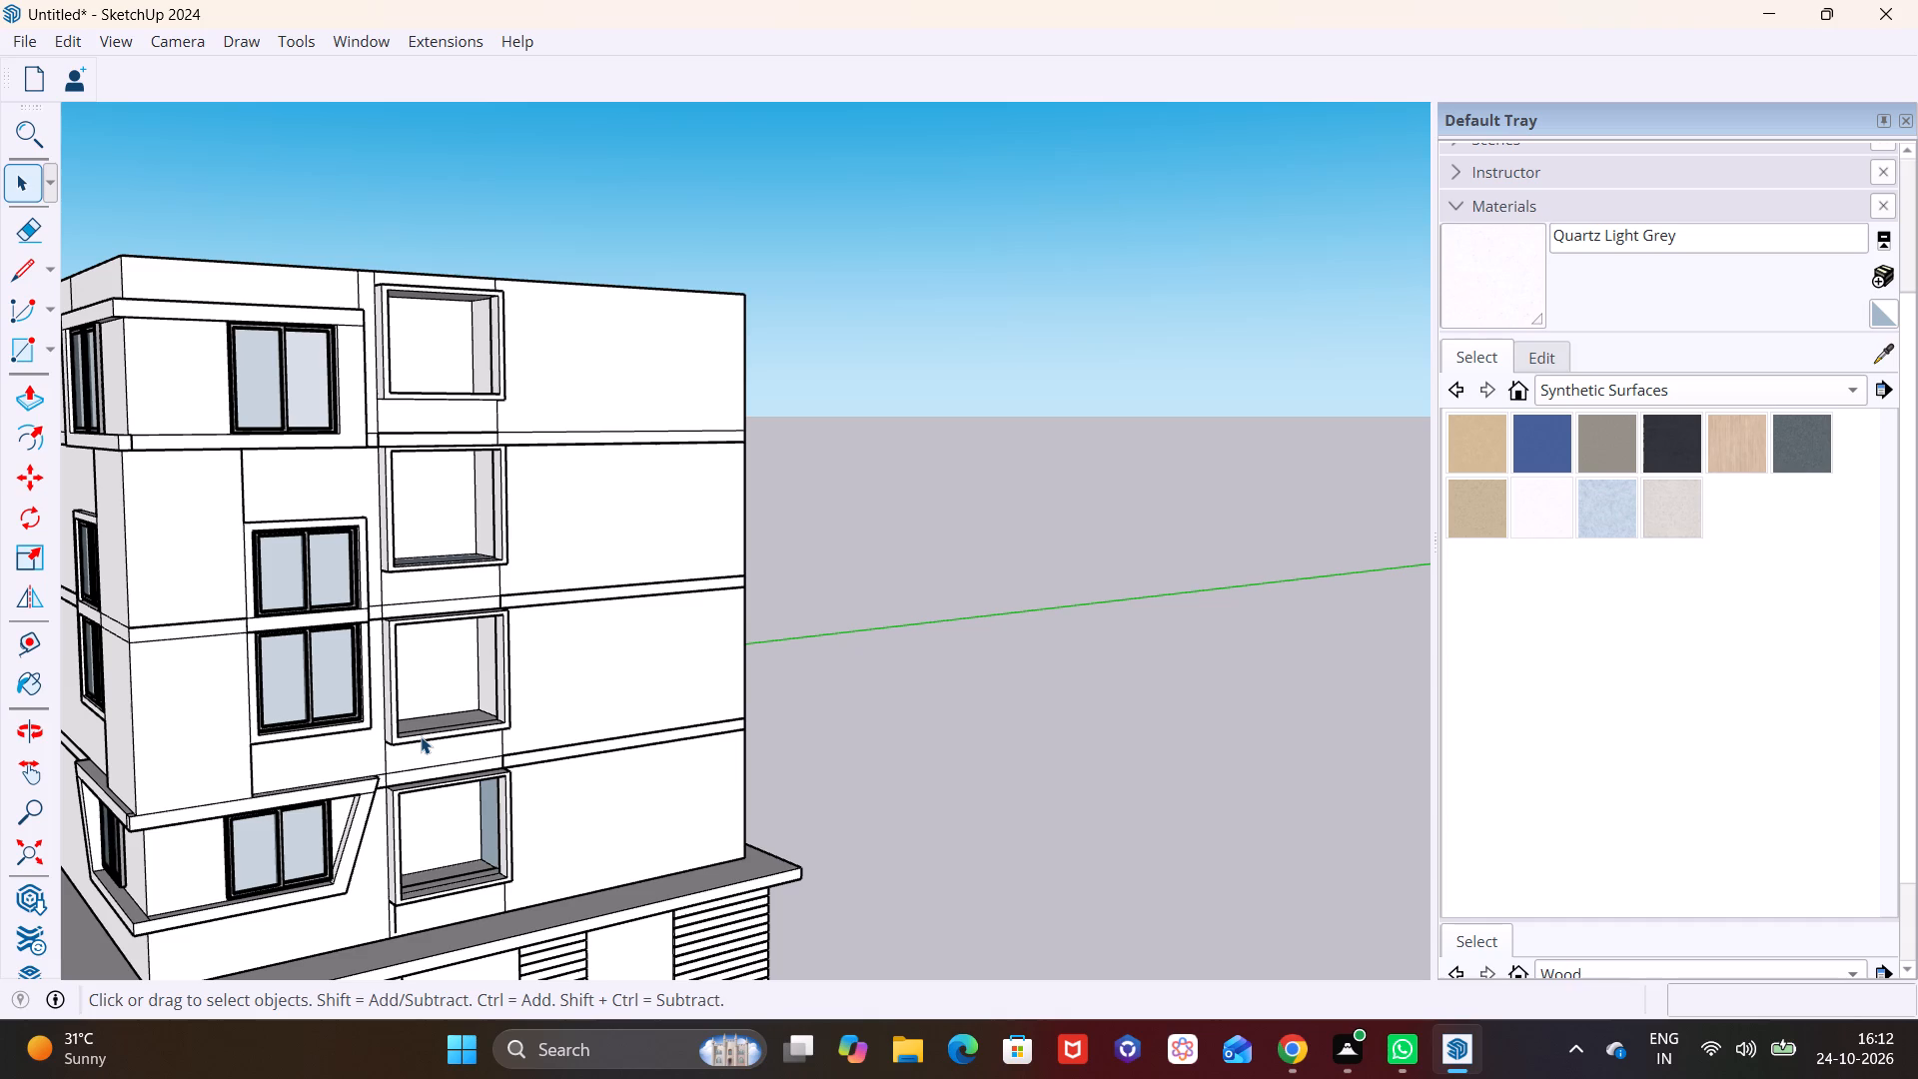
{"action": "scroll", "coordinate": [422, 645], "scroll_direction": "up", "scroll_amount": 6}
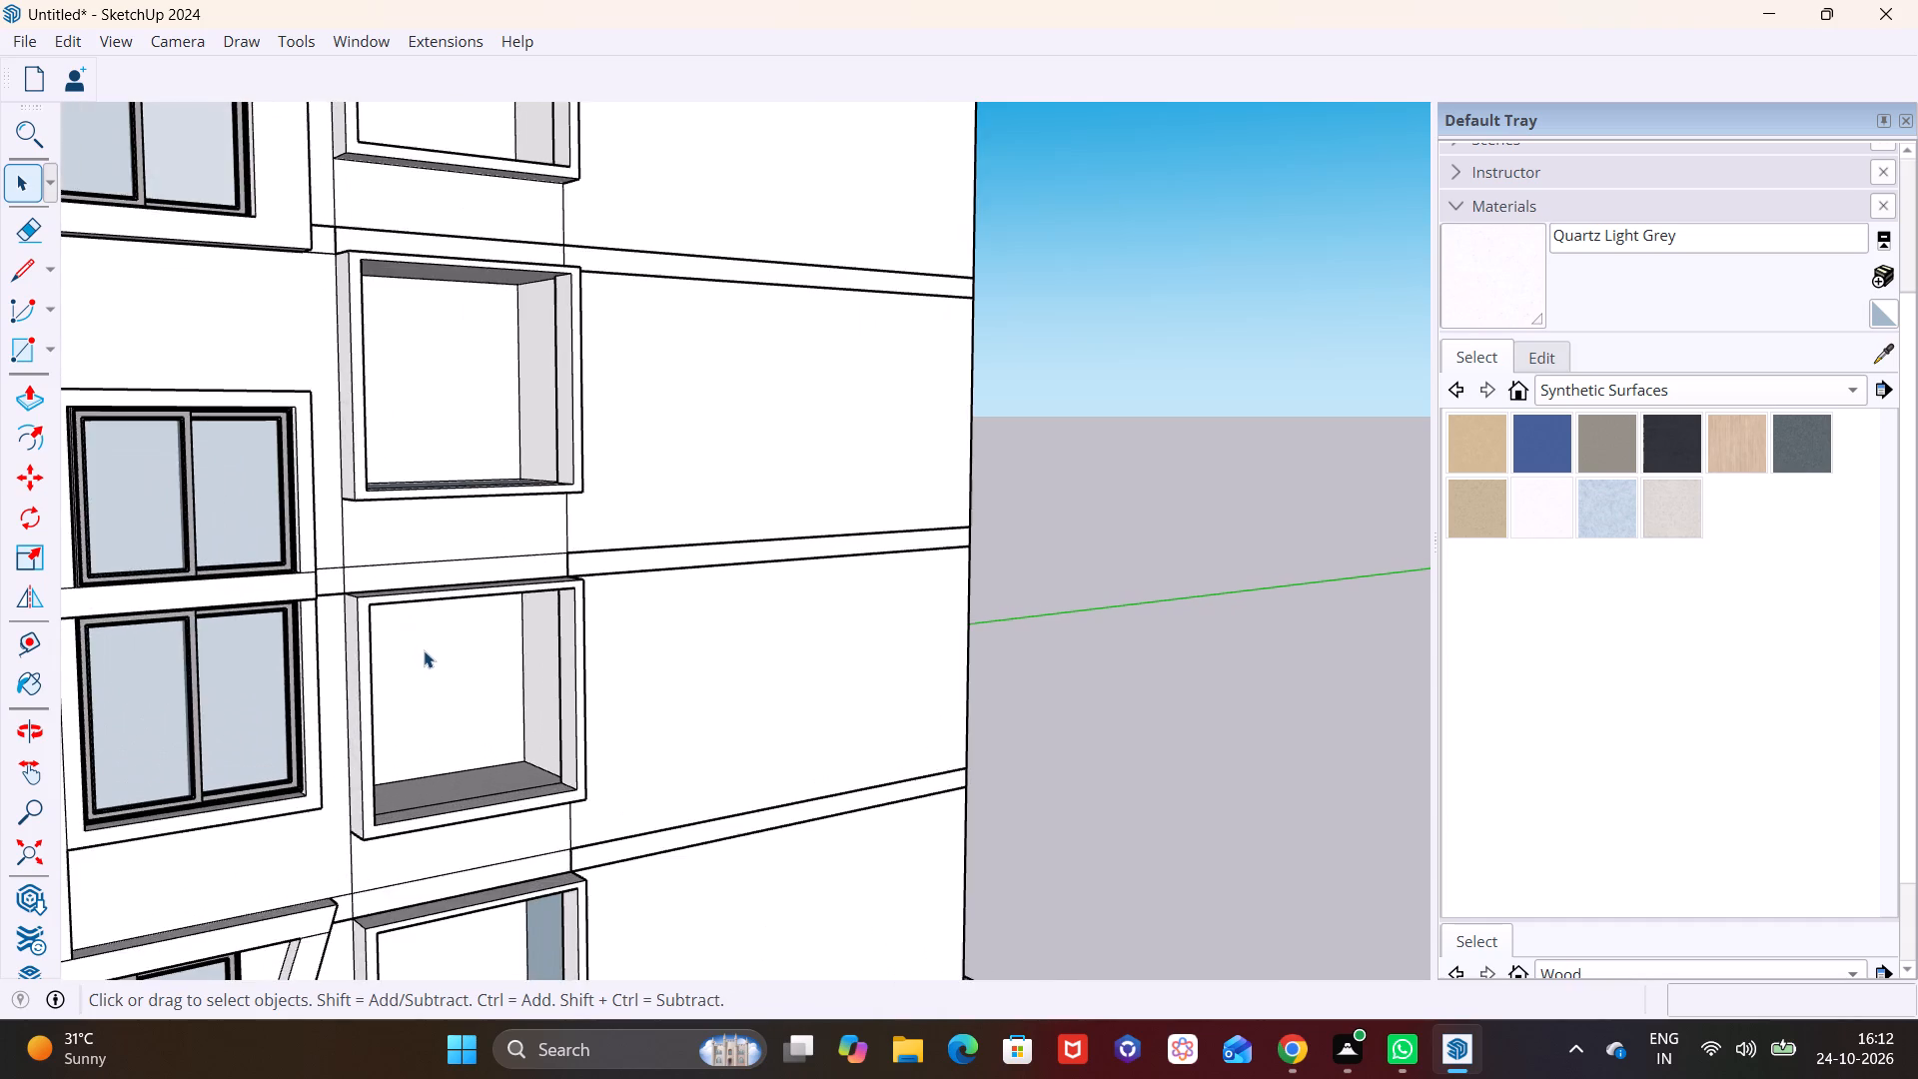
{"action": "scroll", "coordinate": [422, 651], "scroll_direction": "up", "scroll_amount": 2}
{"action": "middle_click_drag", "start_coordinate": [422, 651], "coordinate": [439, 678], "text": "shift"}
{"action": "middle_click_drag", "start_coordinate": [437, 678], "coordinate": [397, 671]}
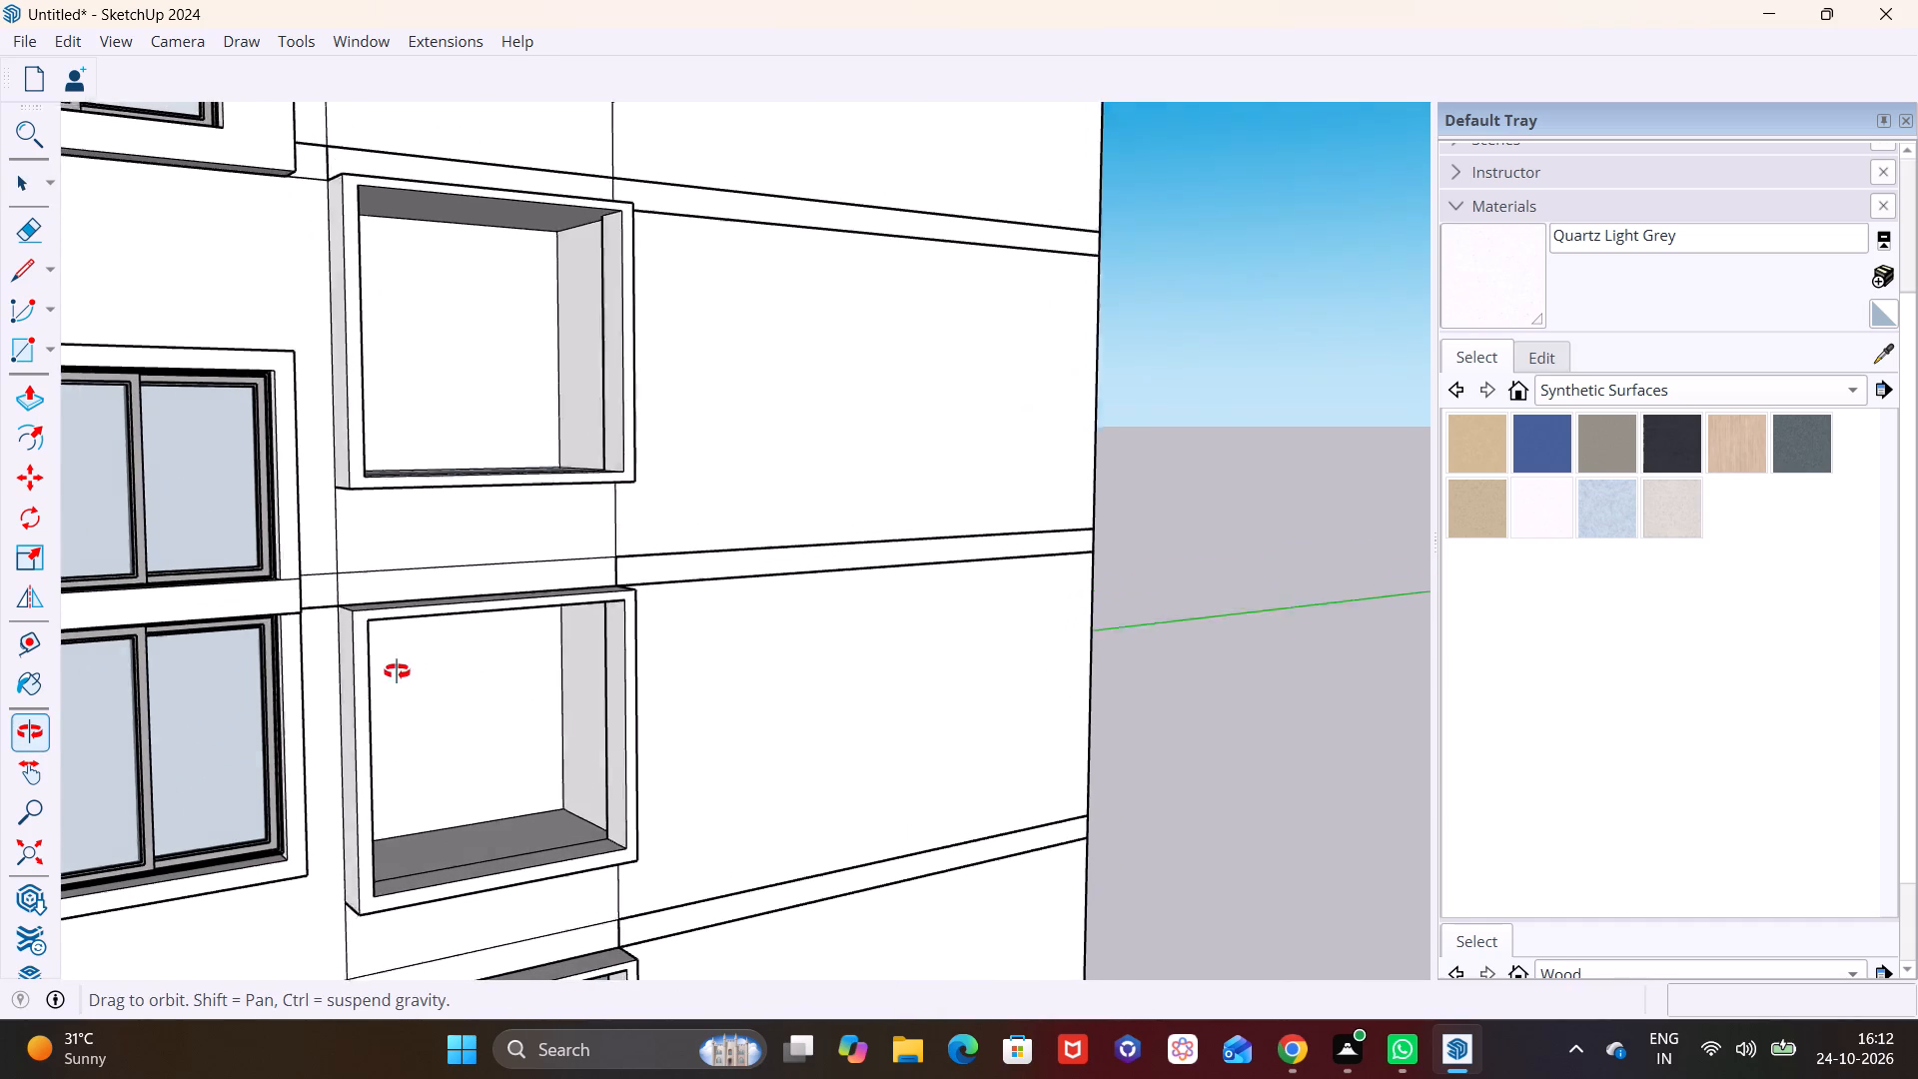
{"action": "middle_click_drag", "start_coordinate": [397, 671], "coordinate": [507, 640]}
{"action": "scroll", "coordinate": [419, 709], "scroll_direction": "down", "scroll_amount": 4}
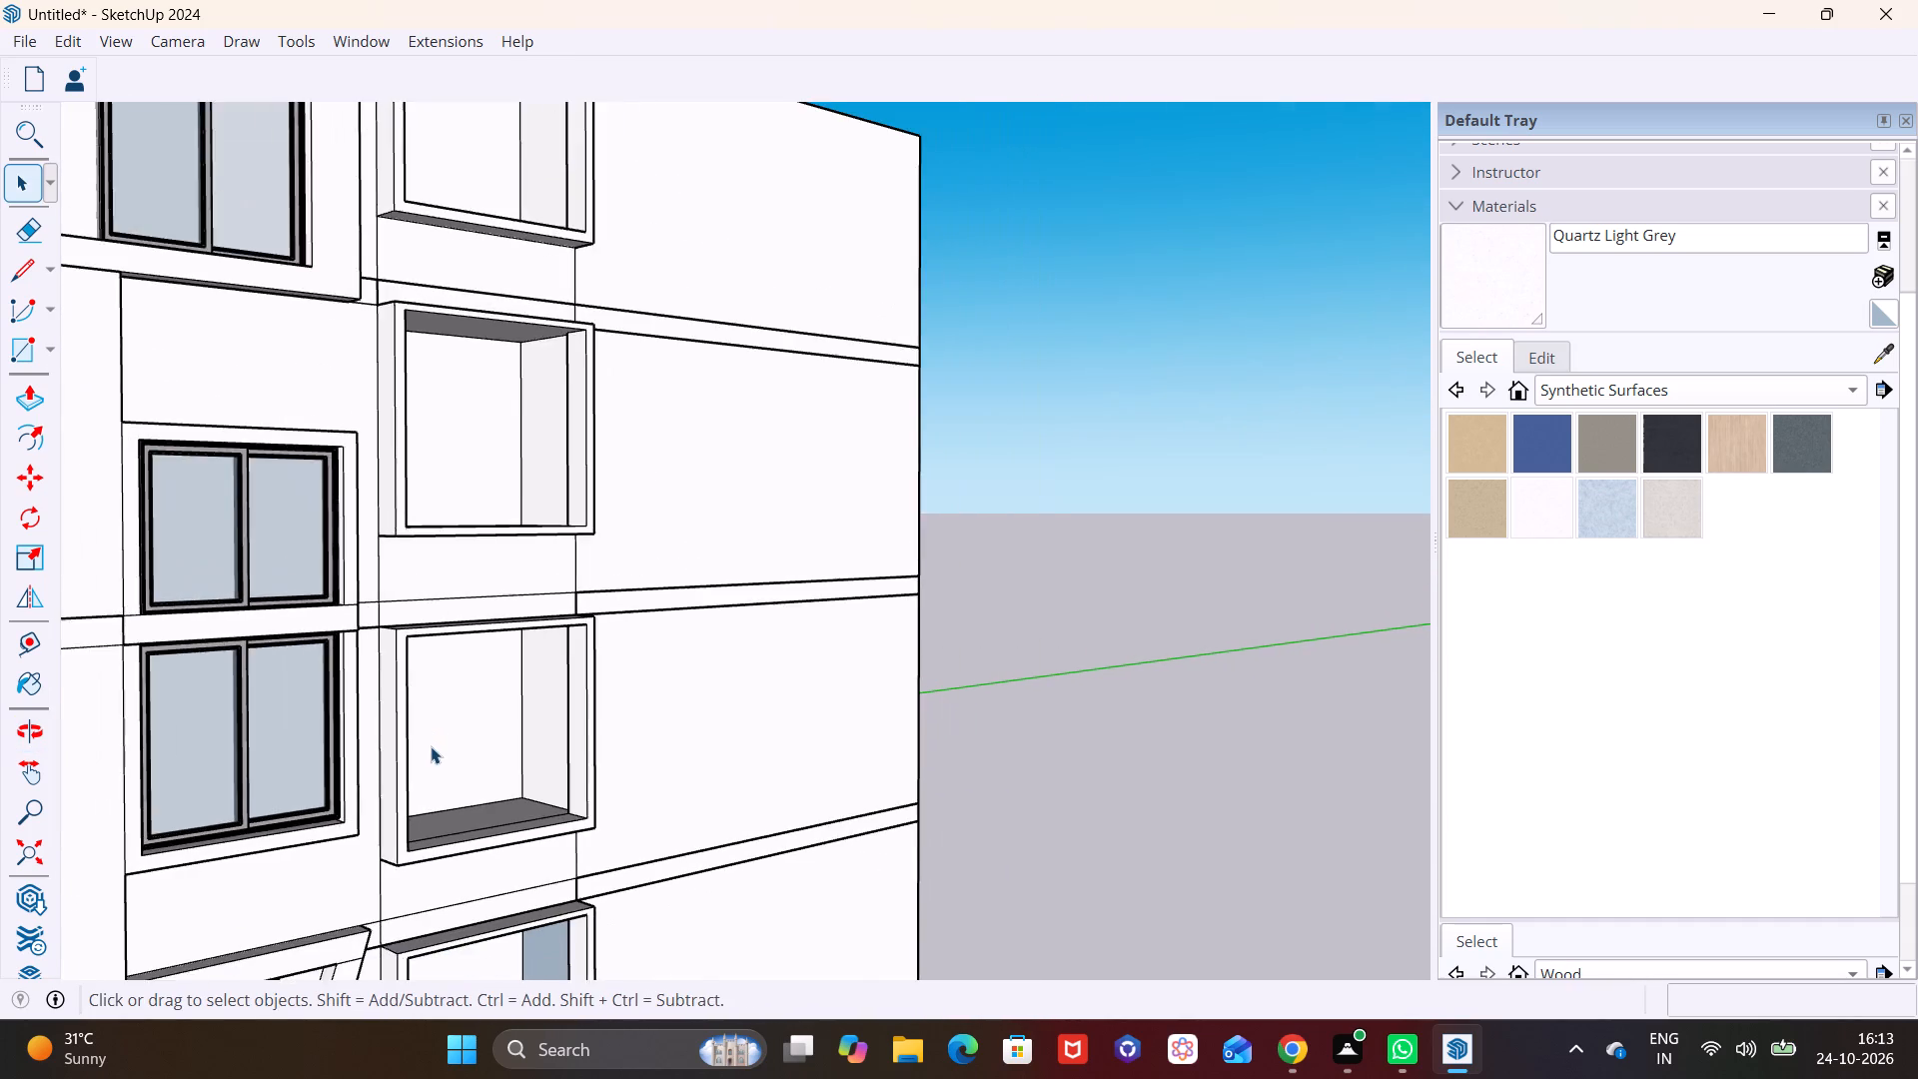
{"action": "scroll", "coordinate": [431, 746], "scroll_direction": "down", "scroll_amount": 2}
{"action": "middle_click_drag", "start_coordinate": [459, 744], "coordinate": [435, 589], "text": "shift"}
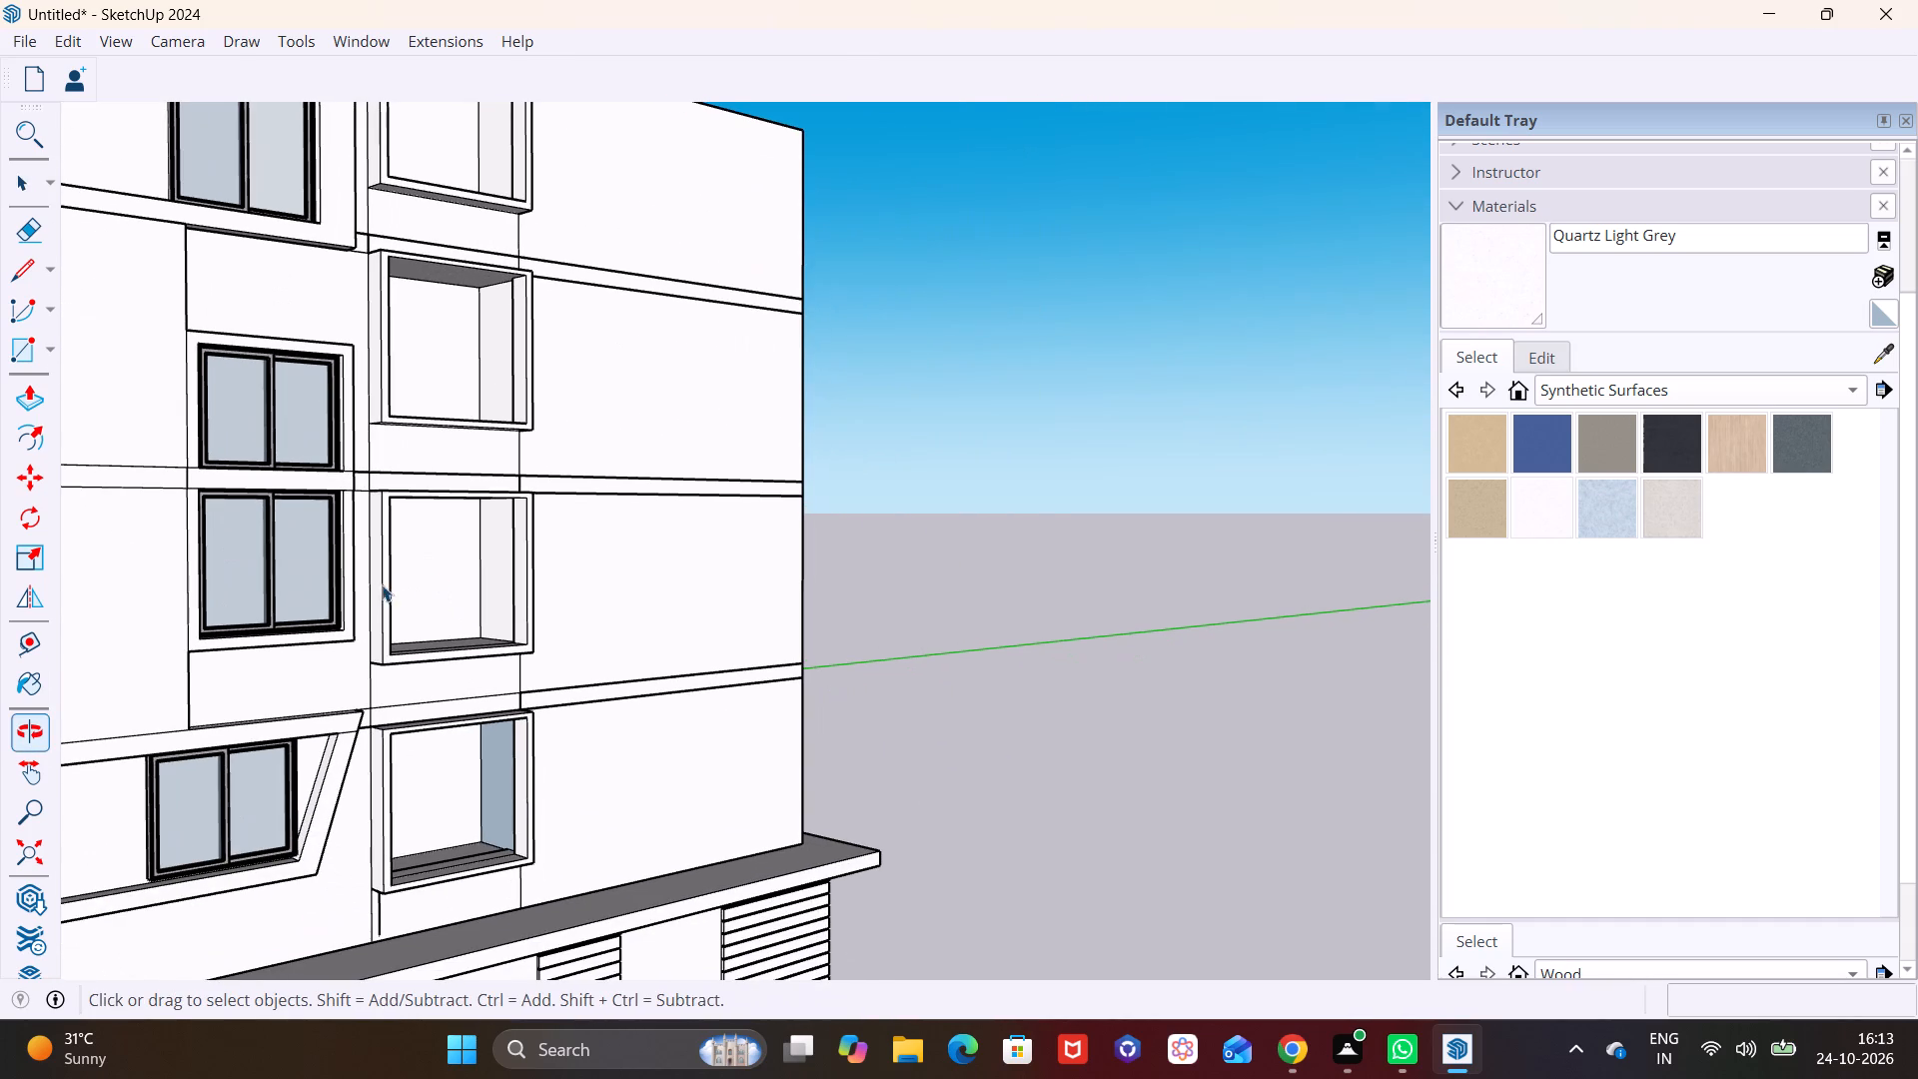
{"action": "middle_click_drag", "start_coordinate": [394, 597], "coordinate": [310, 882], "text": "shift"}
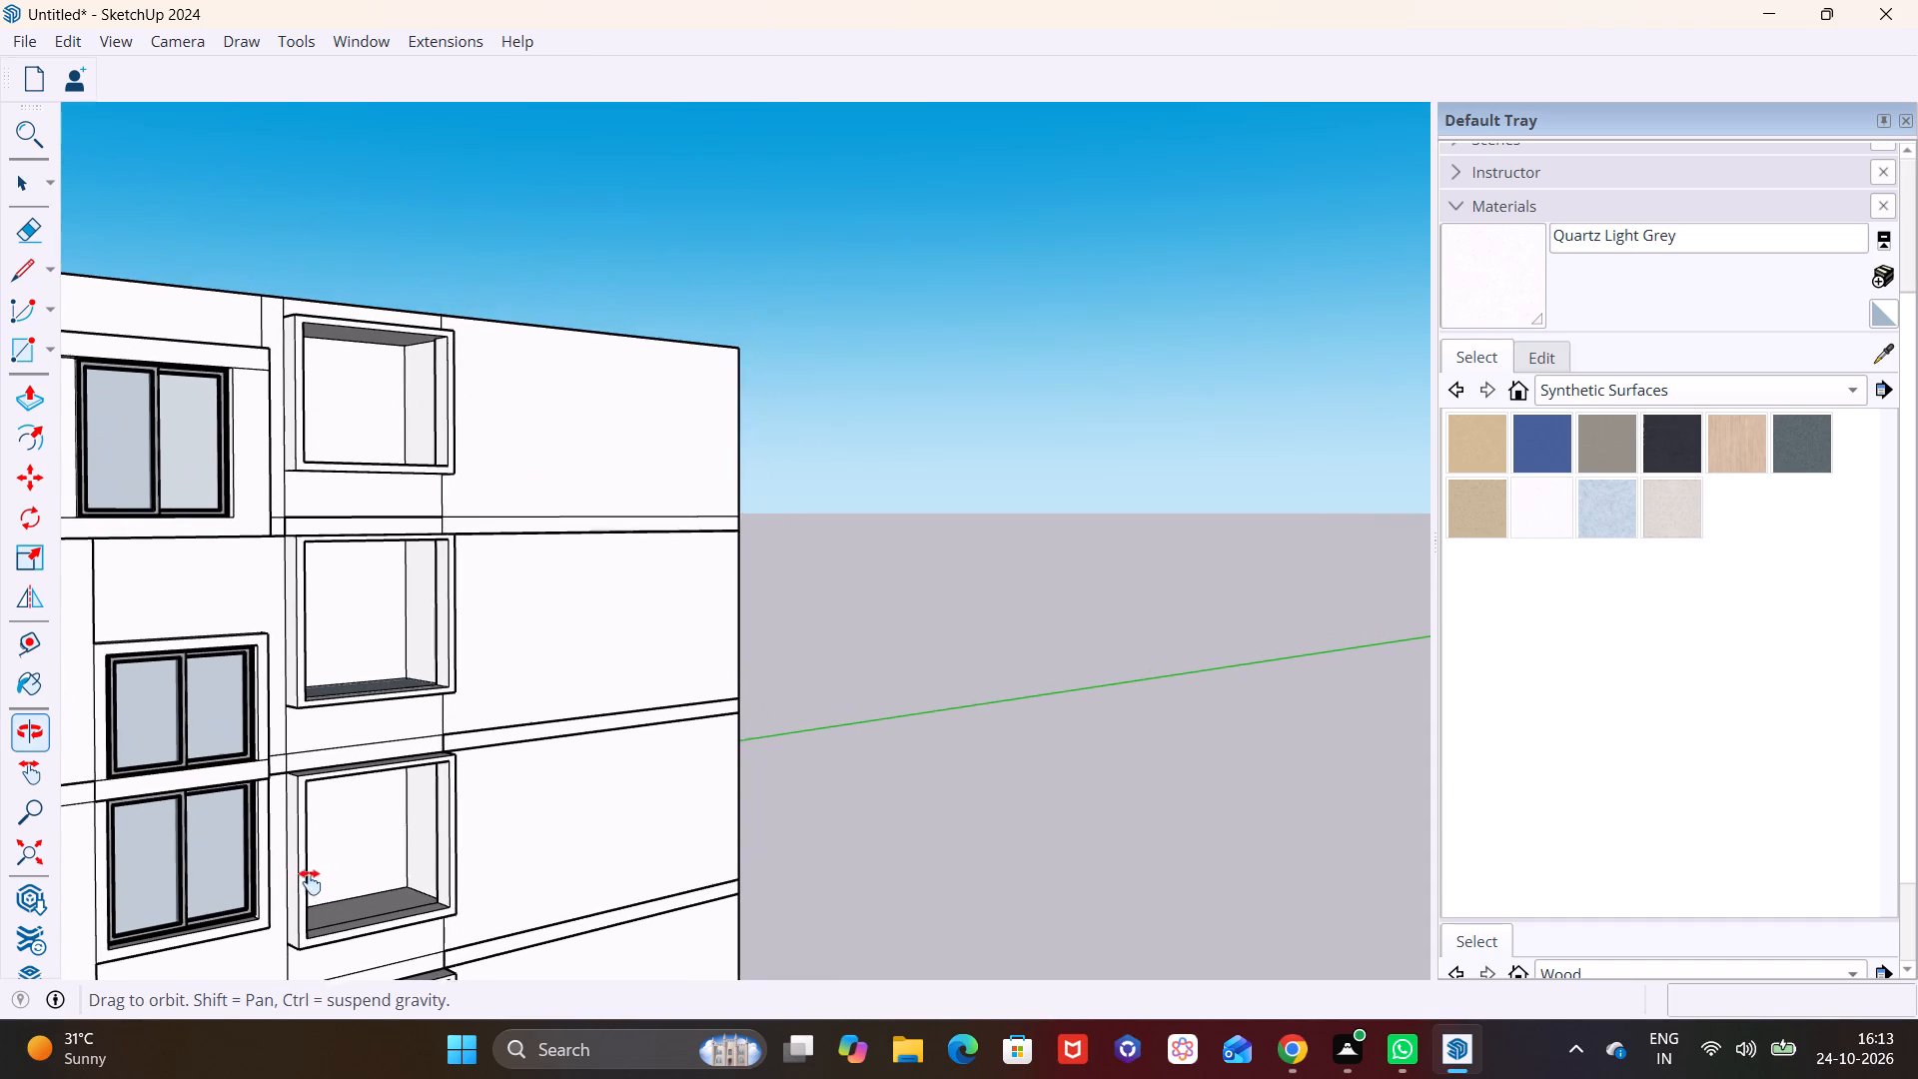
{"action": "middle_click_drag", "start_coordinate": [310, 882], "coordinate": [307, 883], "text": "shift"}
Draw a 3' 9" by 5' 7 5/16" rectangle on the blank top-storey wall beside the framed opening.
{"action": "middle_click_drag", "start_coordinate": [443, 599], "coordinate": [199, 623]}
{"action": "middle_click_drag", "start_coordinate": [465, 529], "coordinate": [149, 662], "text": "shift"}
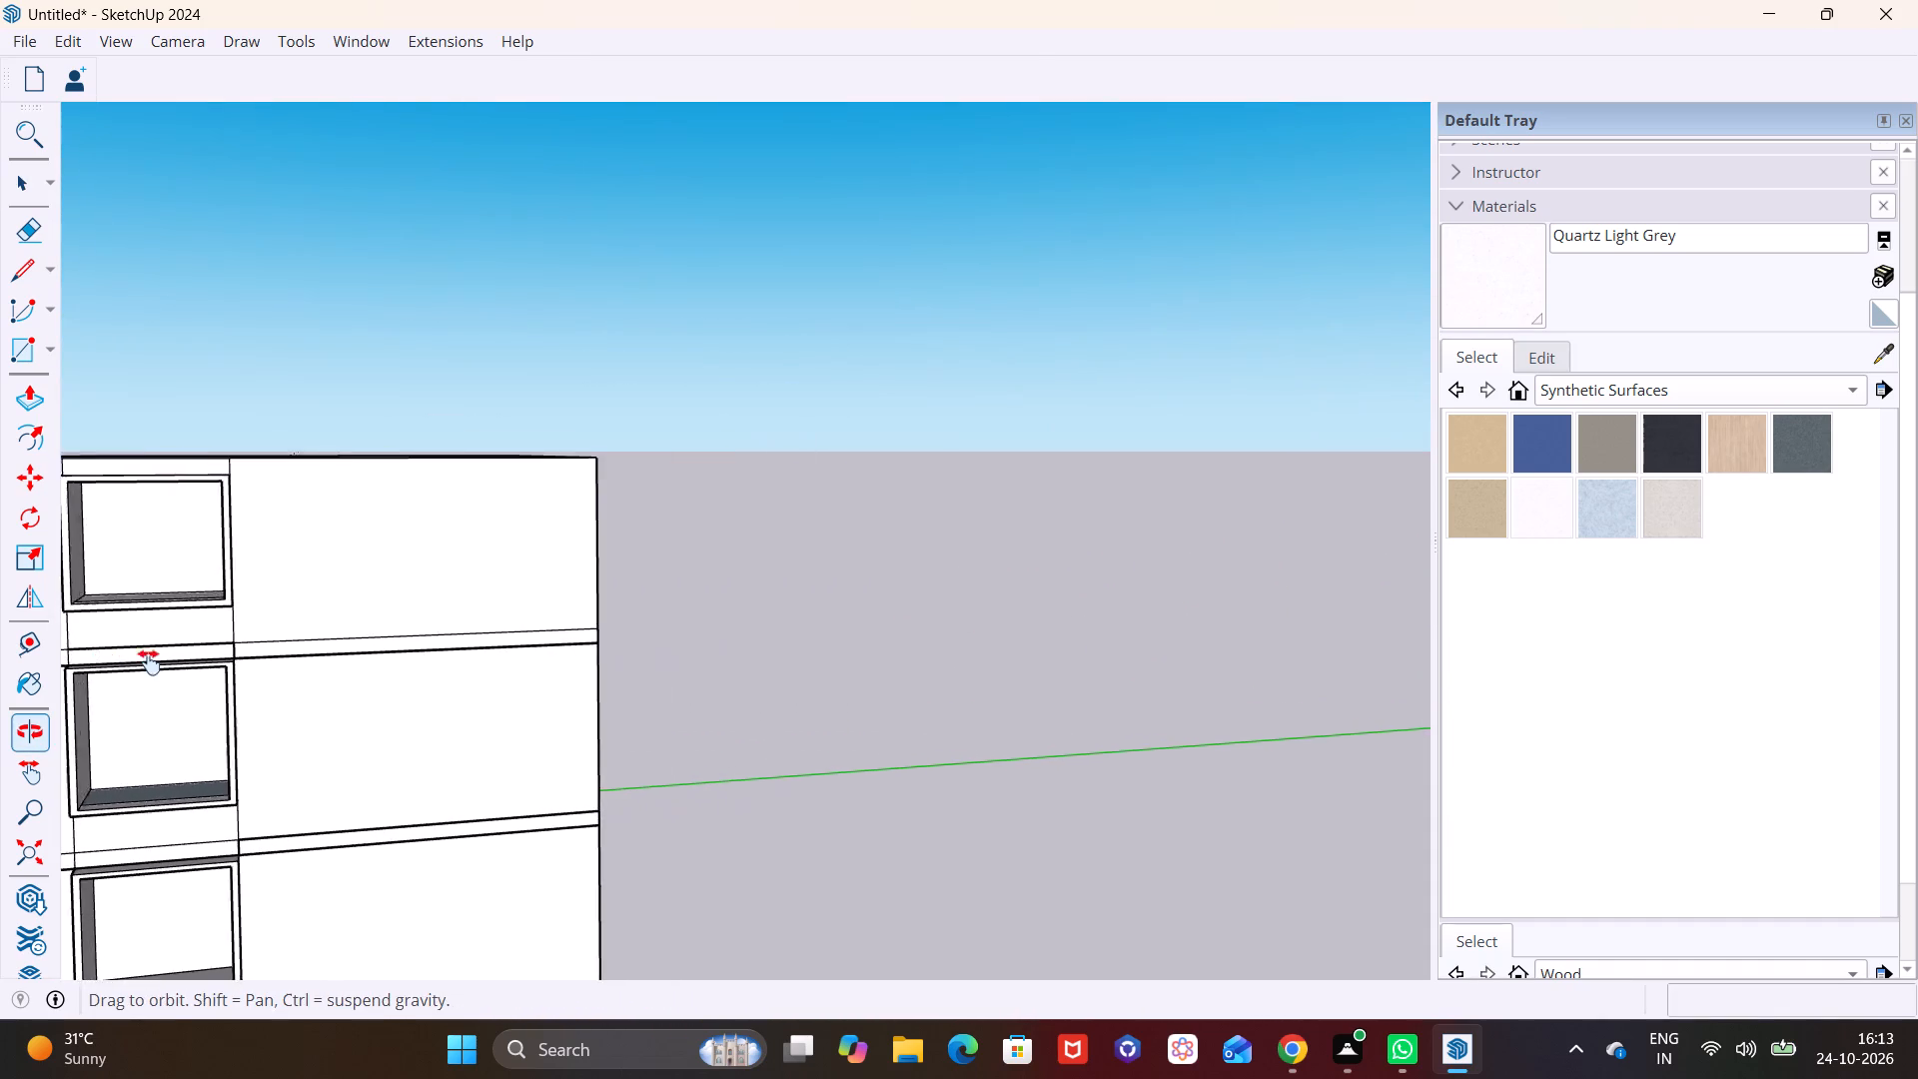
{"action": "middle_click_drag", "start_coordinate": [149, 662], "coordinate": [148, 662], "text": "shift"}
{"action": "scroll", "coordinate": [214, 596], "scroll_direction": "up", "scroll_amount": 7}
{"action": "middle_click_drag", "start_coordinate": [306, 669], "coordinate": [540, 652], "text": "shift"}
{"action": "left_click", "coordinate": [51, 356]}
{"action": "left_click", "coordinate": [63, 382]}
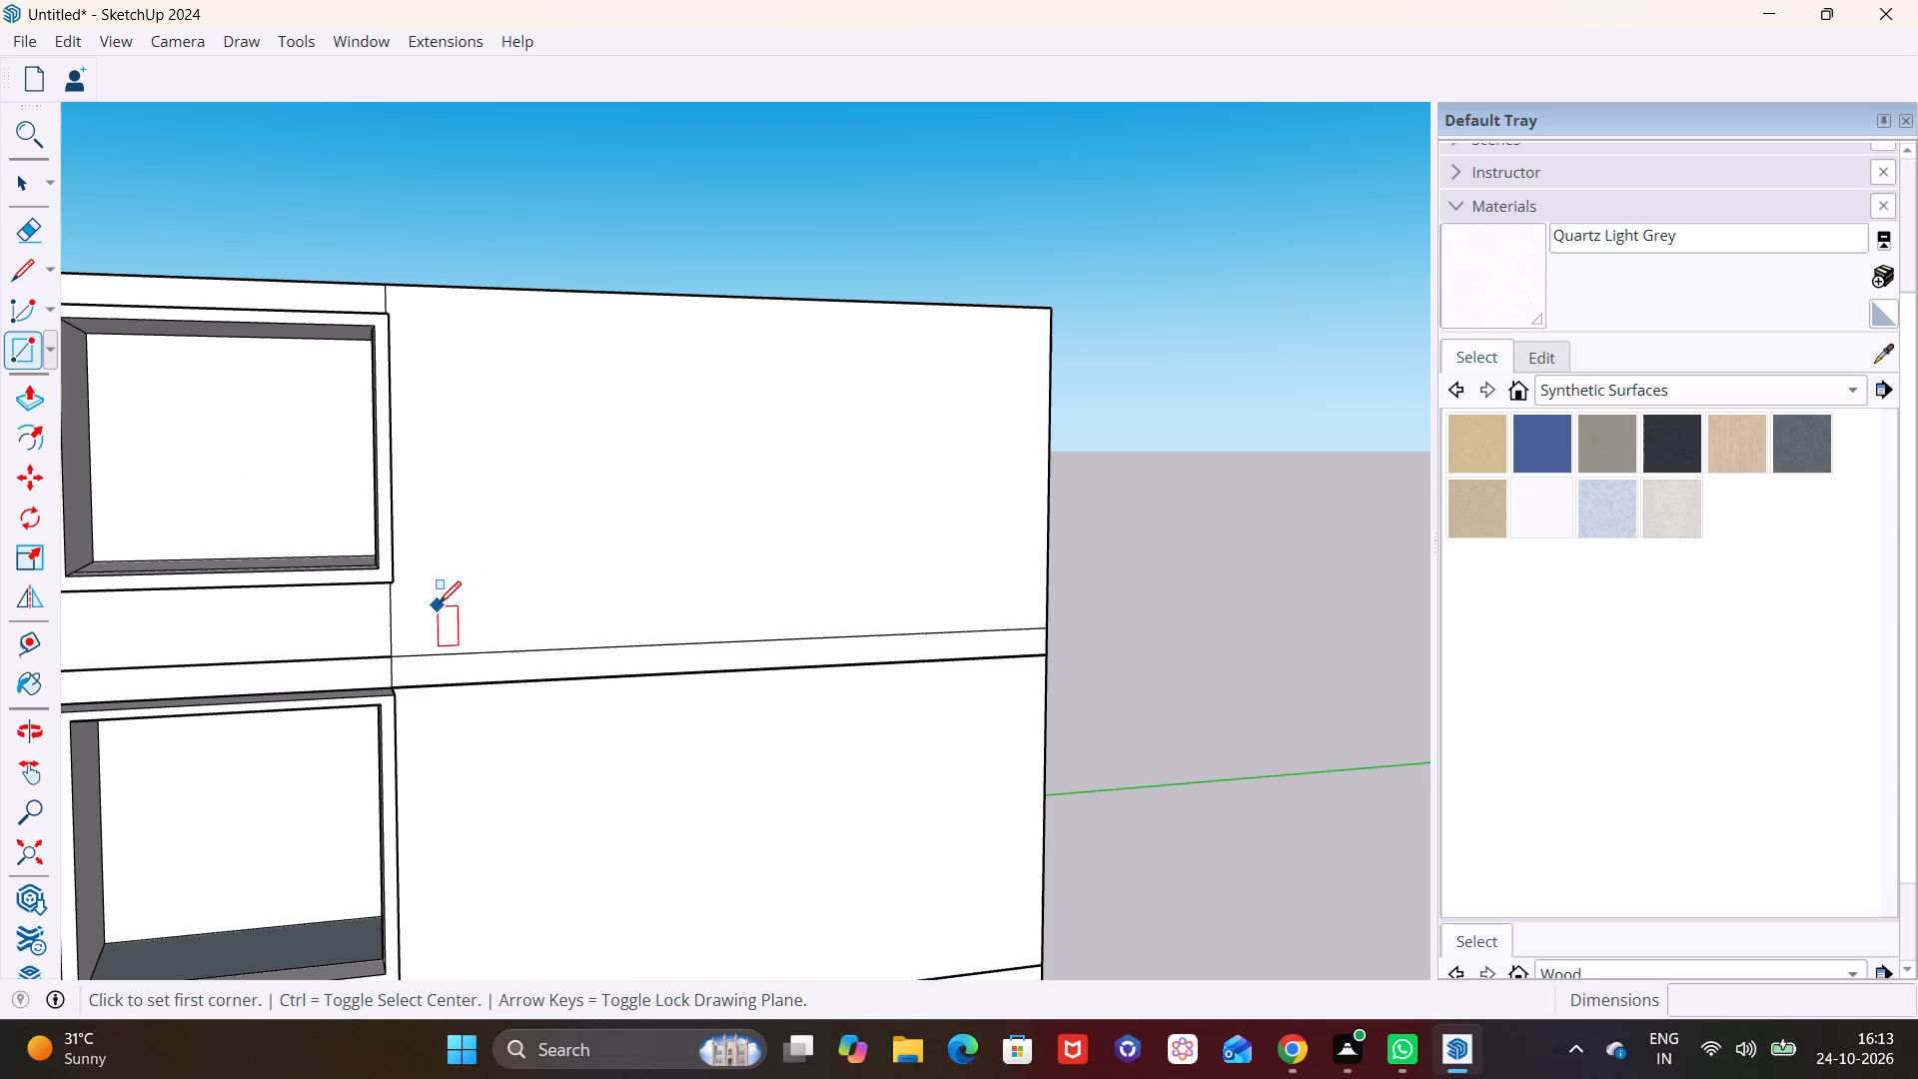
{"action": "left_click", "coordinate": [429, 568]}
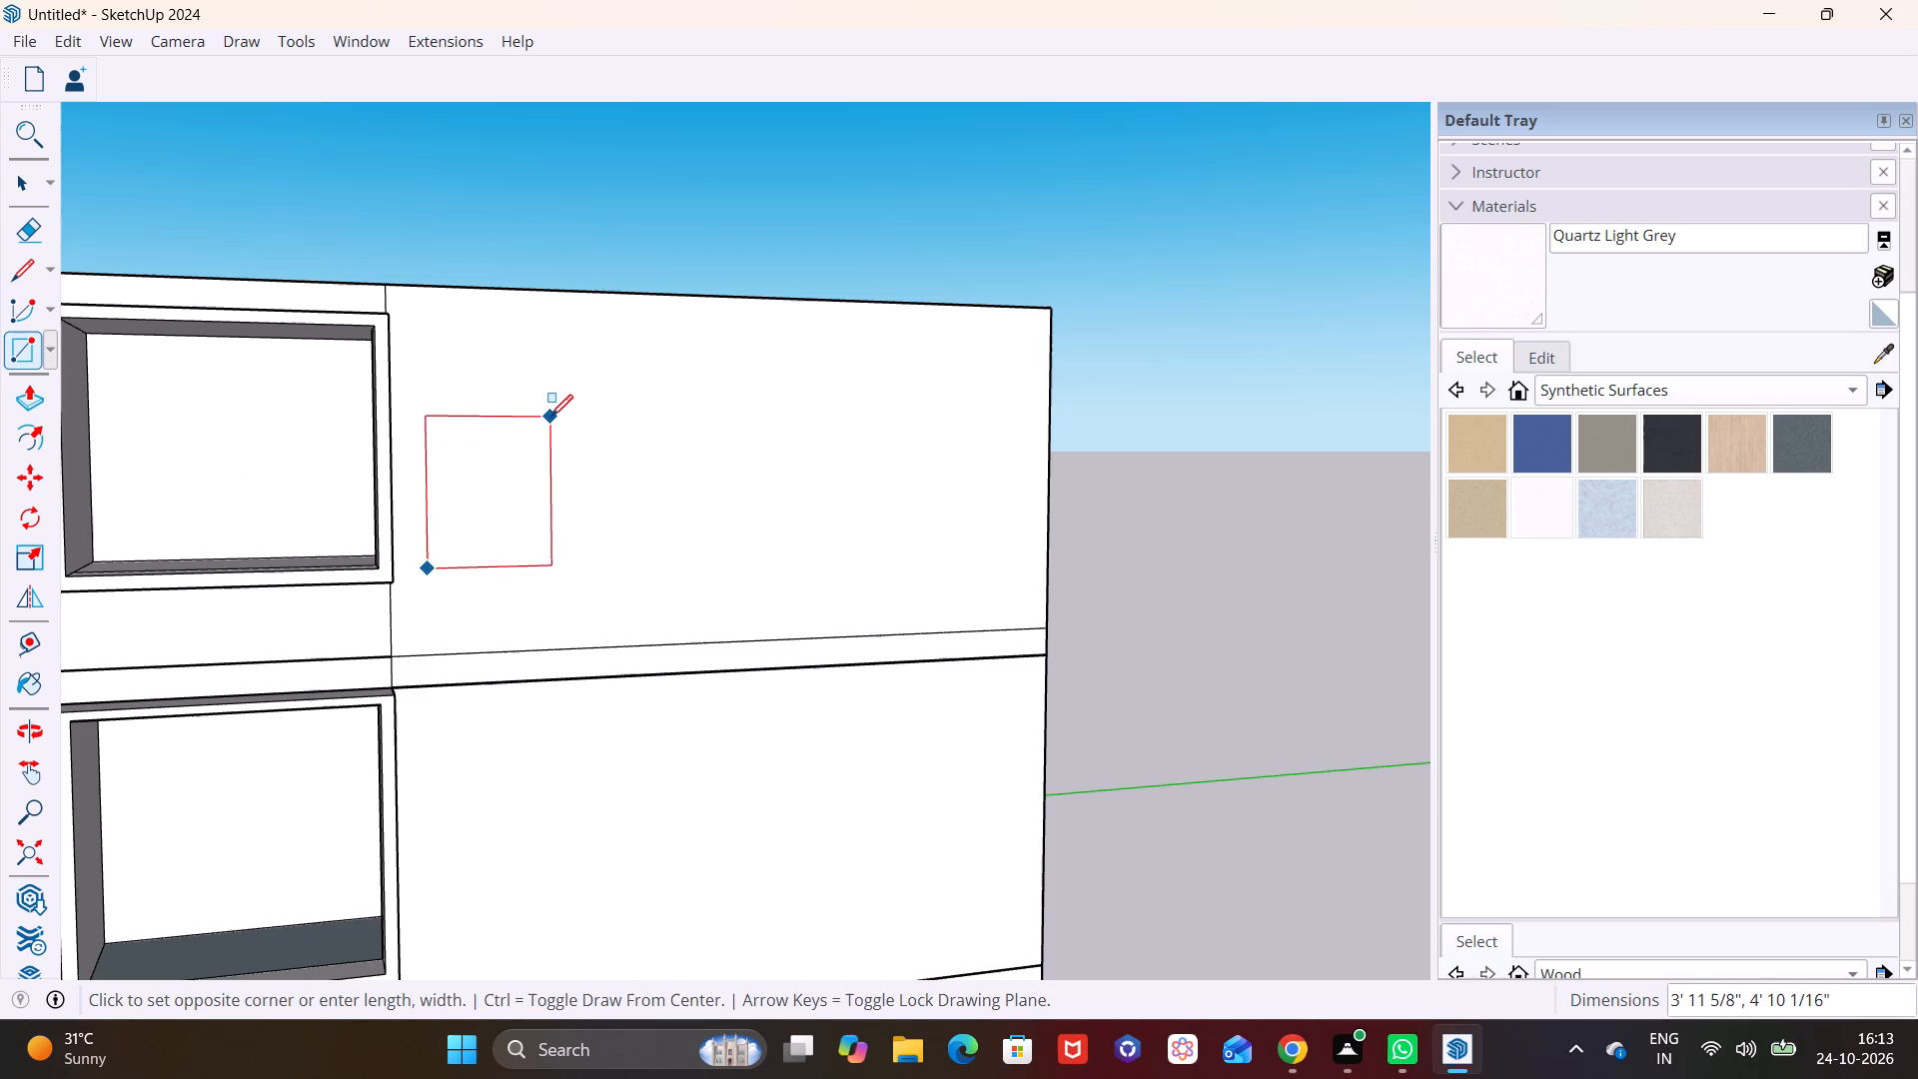
{"action": "left_click", "coordinate": [544, 393]}
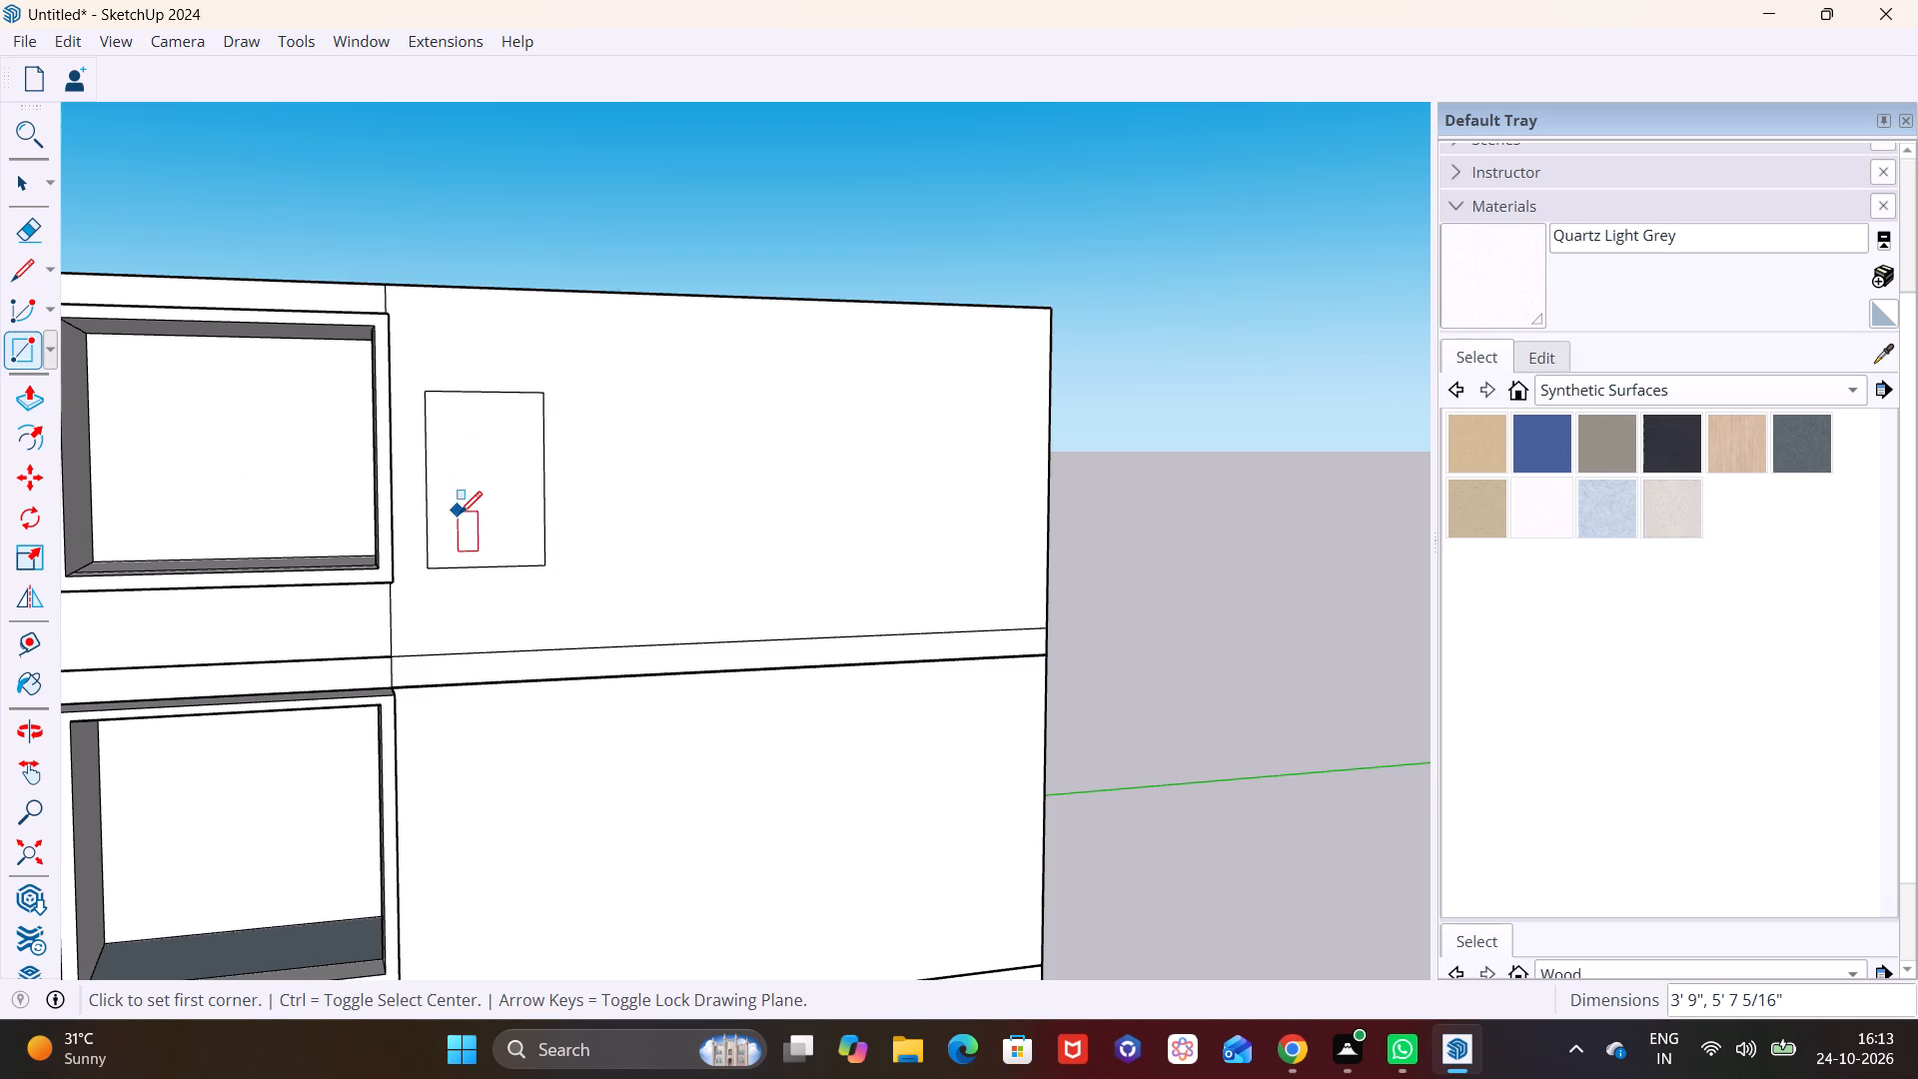
Make the rectangle on the top-storey wall, with its face and edges, a group and open that group for editing.
{"action": "key", "text": "space"}
{"action": "double_click", "coordinate": [468, 510]}
{"action": "right_click", "coordinate": [469, 509]}
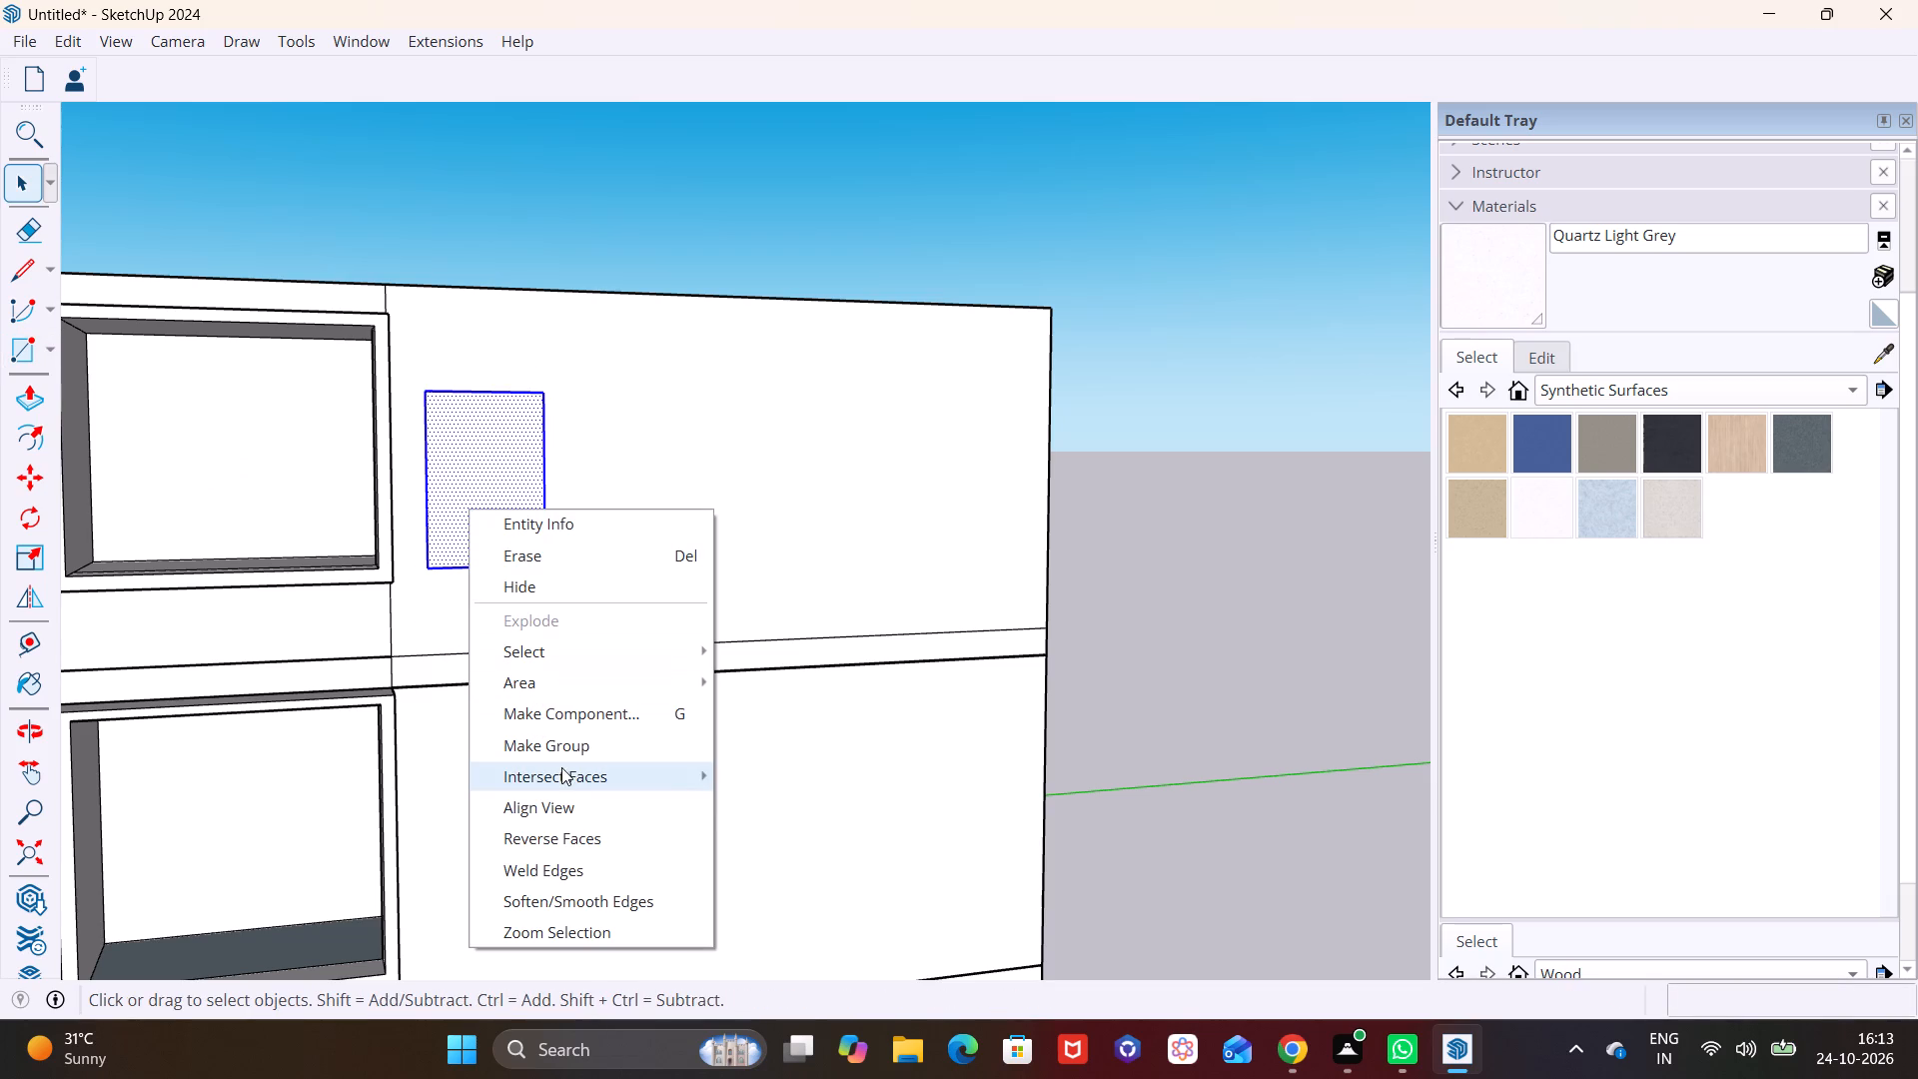
{"action": "left_click", "coordinate": [561, 751]}
{"action": "scroll", "coordinate": [611, 687], "scroll_direction": "down", "scroll_amount": 6}
{"action": "middle_click_drag", "start_coordinate": [592, 701], "coordinate": [562, 516], "text": "shift"}
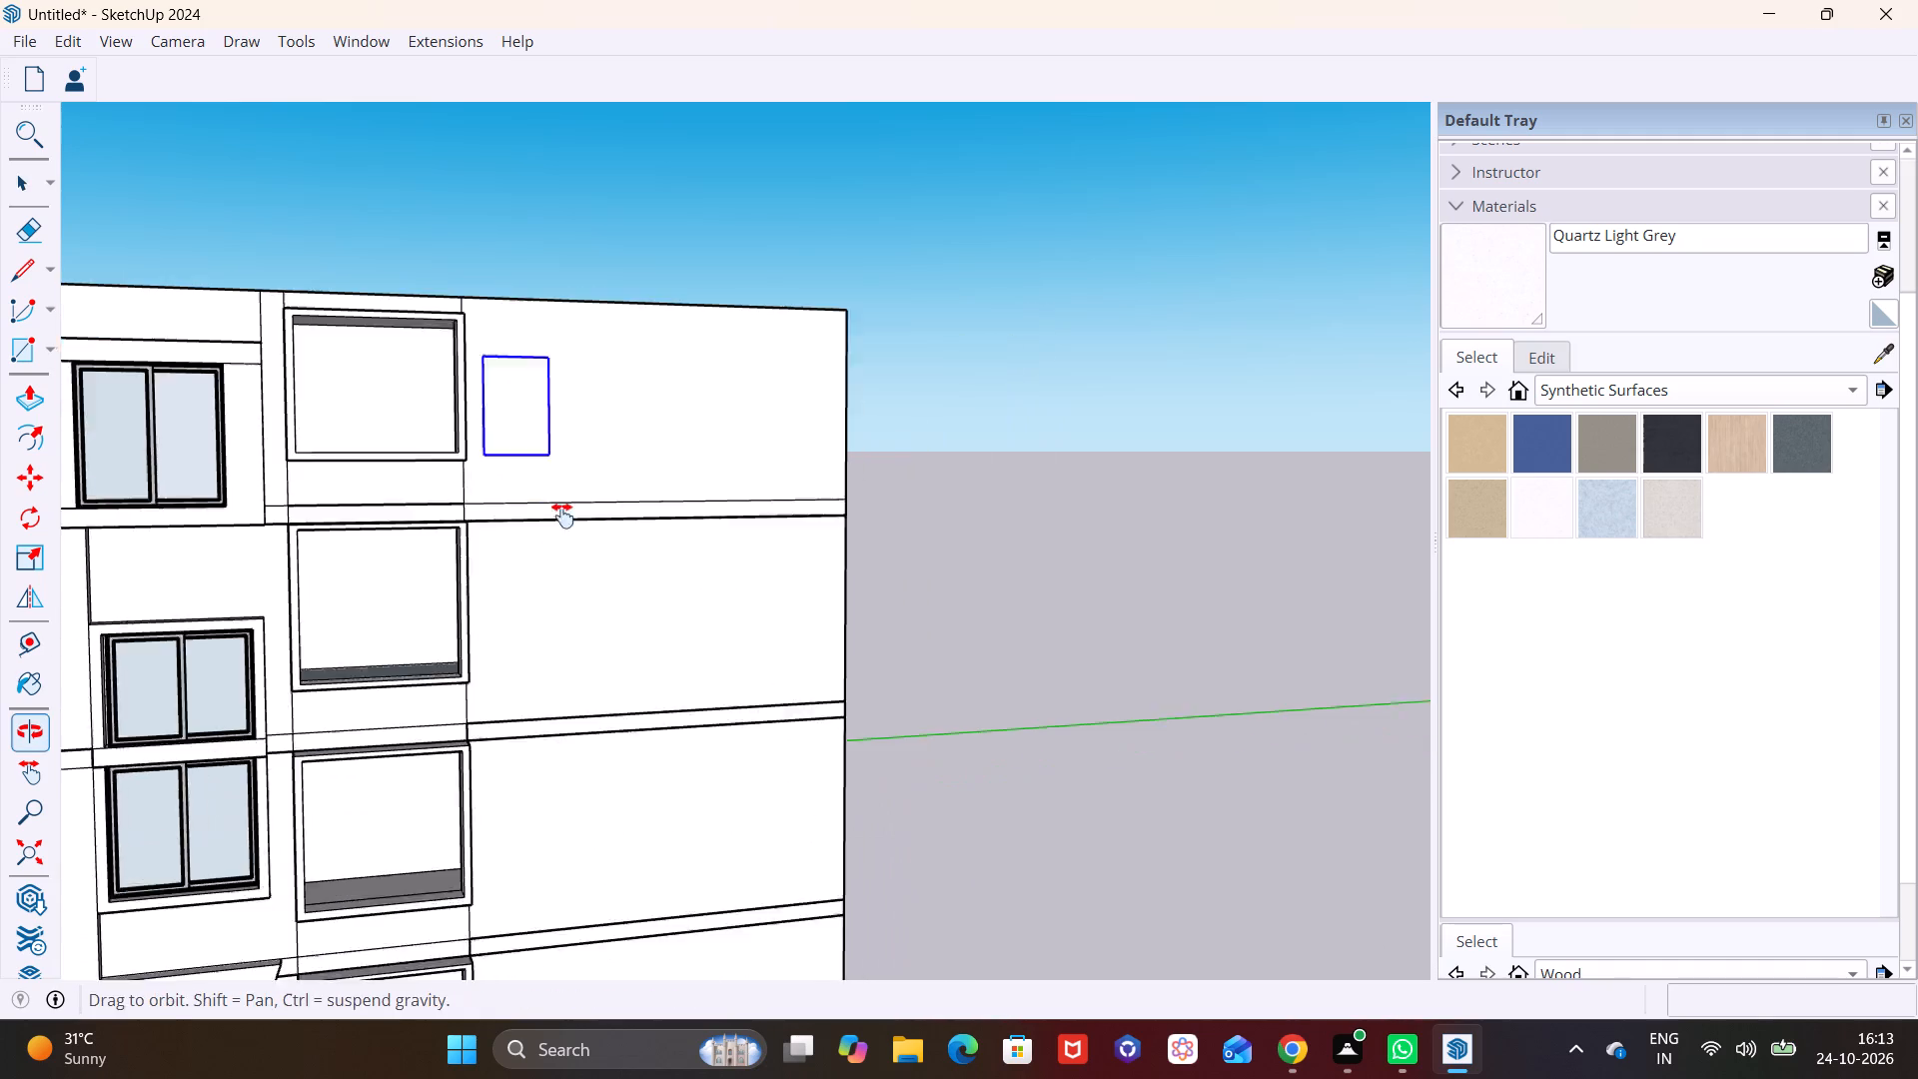
{"action": "middle_click_drag", "start_coordinate": [562, 516], "coordinate": [552, 479], "text": "shift"}
{"action": "scroll", "coordinate": [456, 353], "scroll_direction": "up", "scroll_amount": 5}
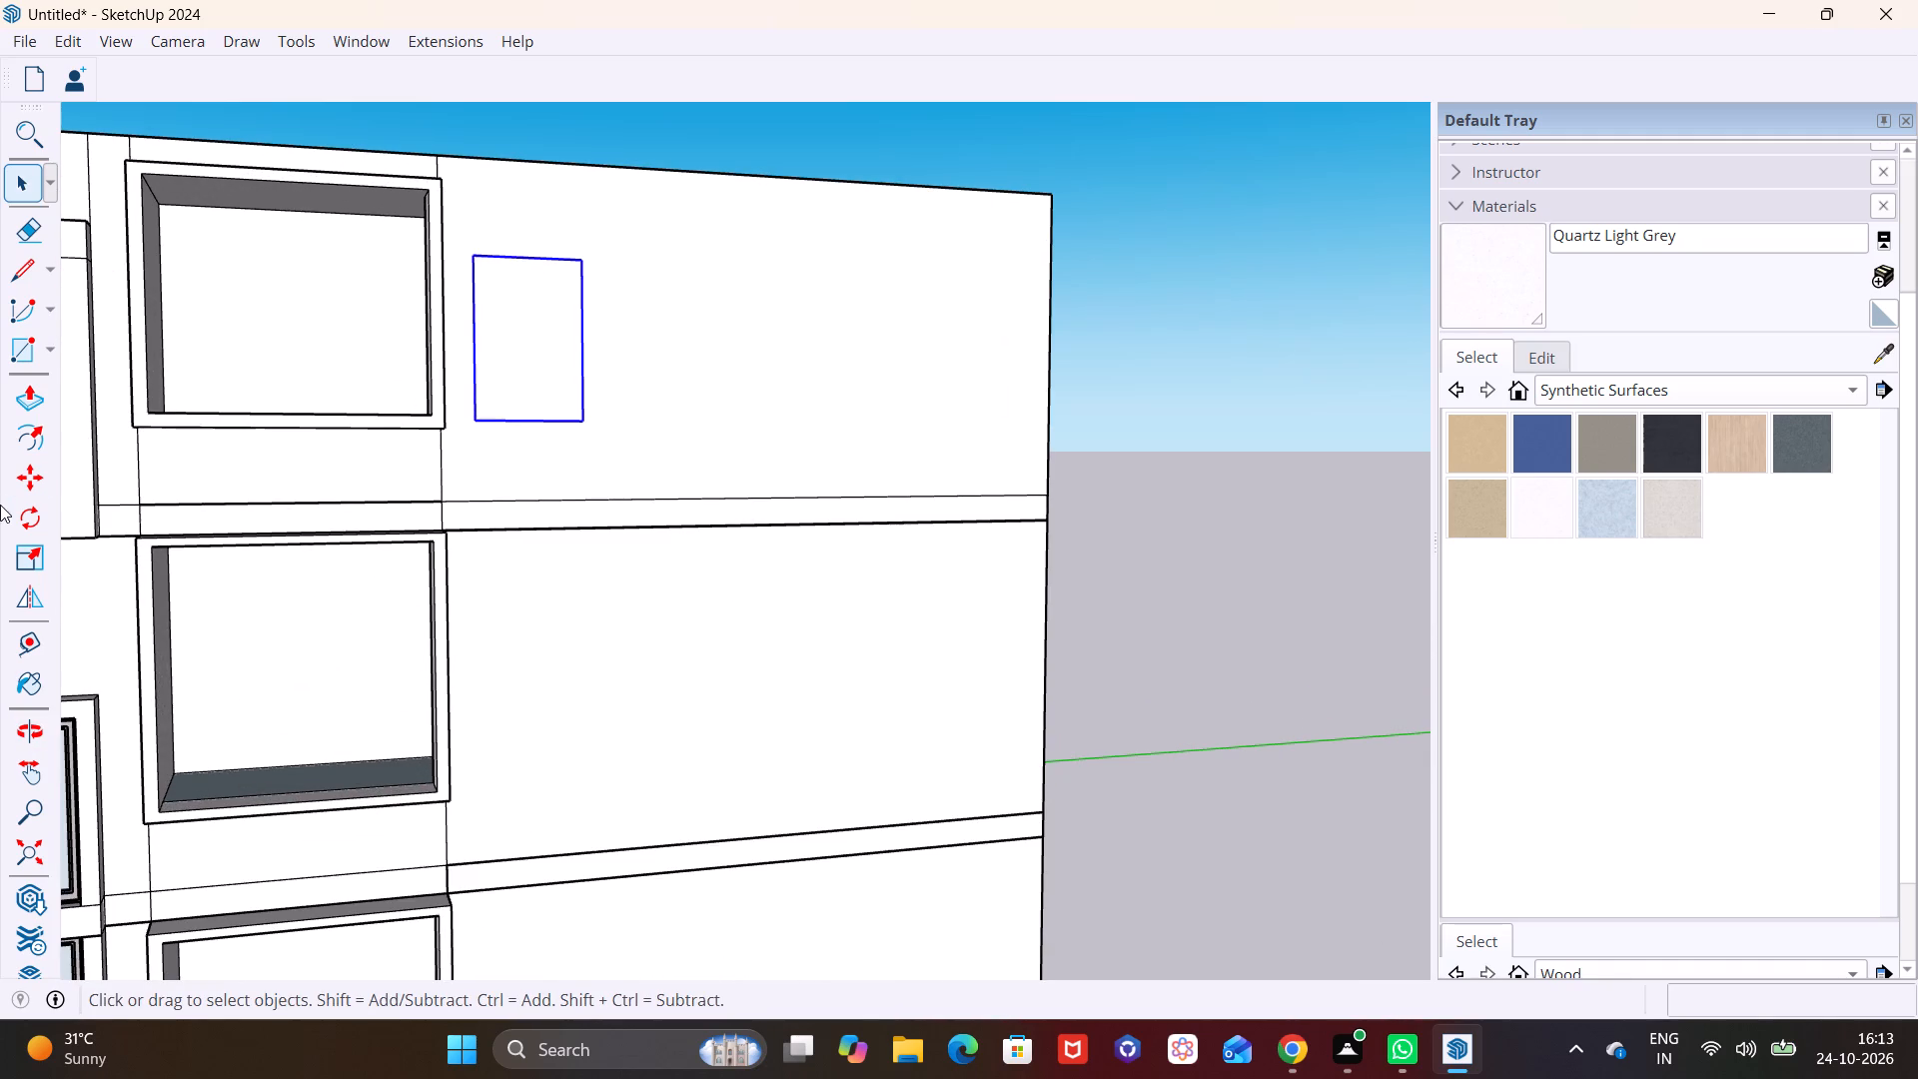
{"action": "triple_click", "coordinate": [536, 359]}
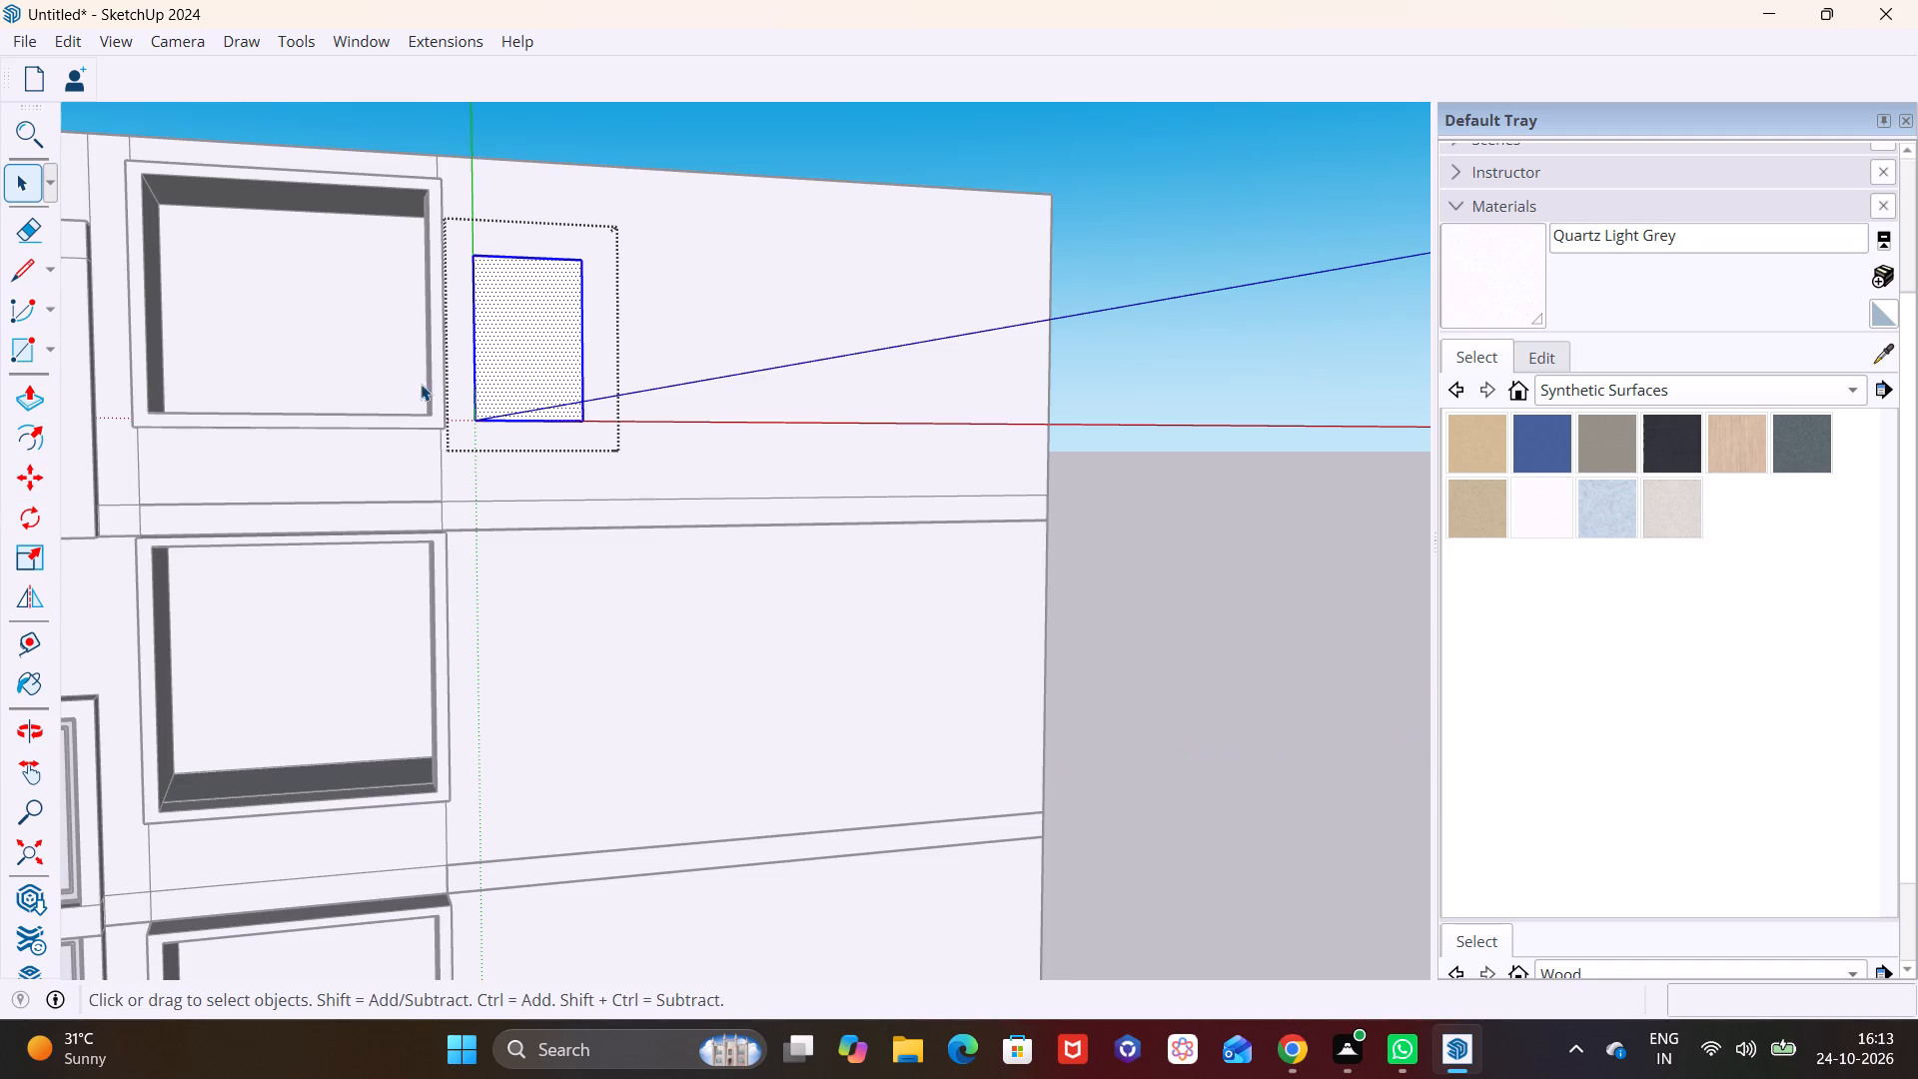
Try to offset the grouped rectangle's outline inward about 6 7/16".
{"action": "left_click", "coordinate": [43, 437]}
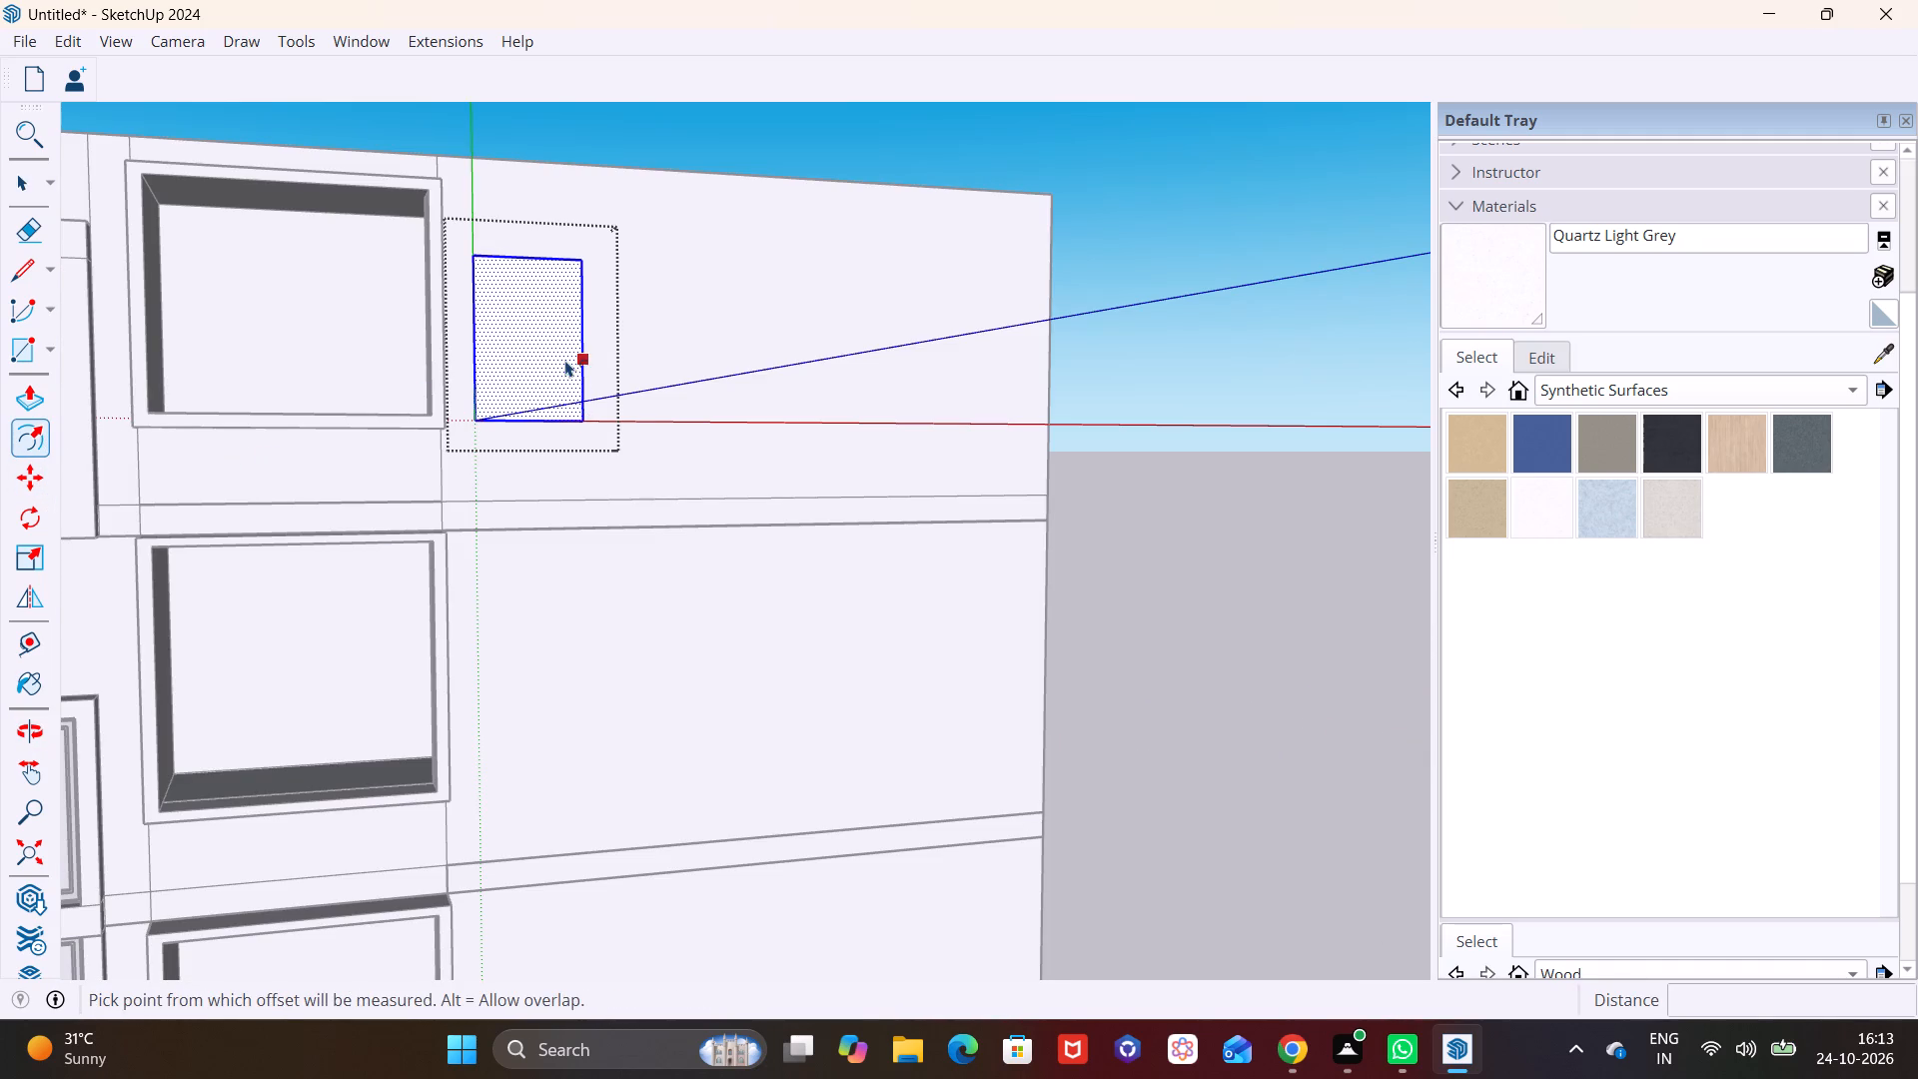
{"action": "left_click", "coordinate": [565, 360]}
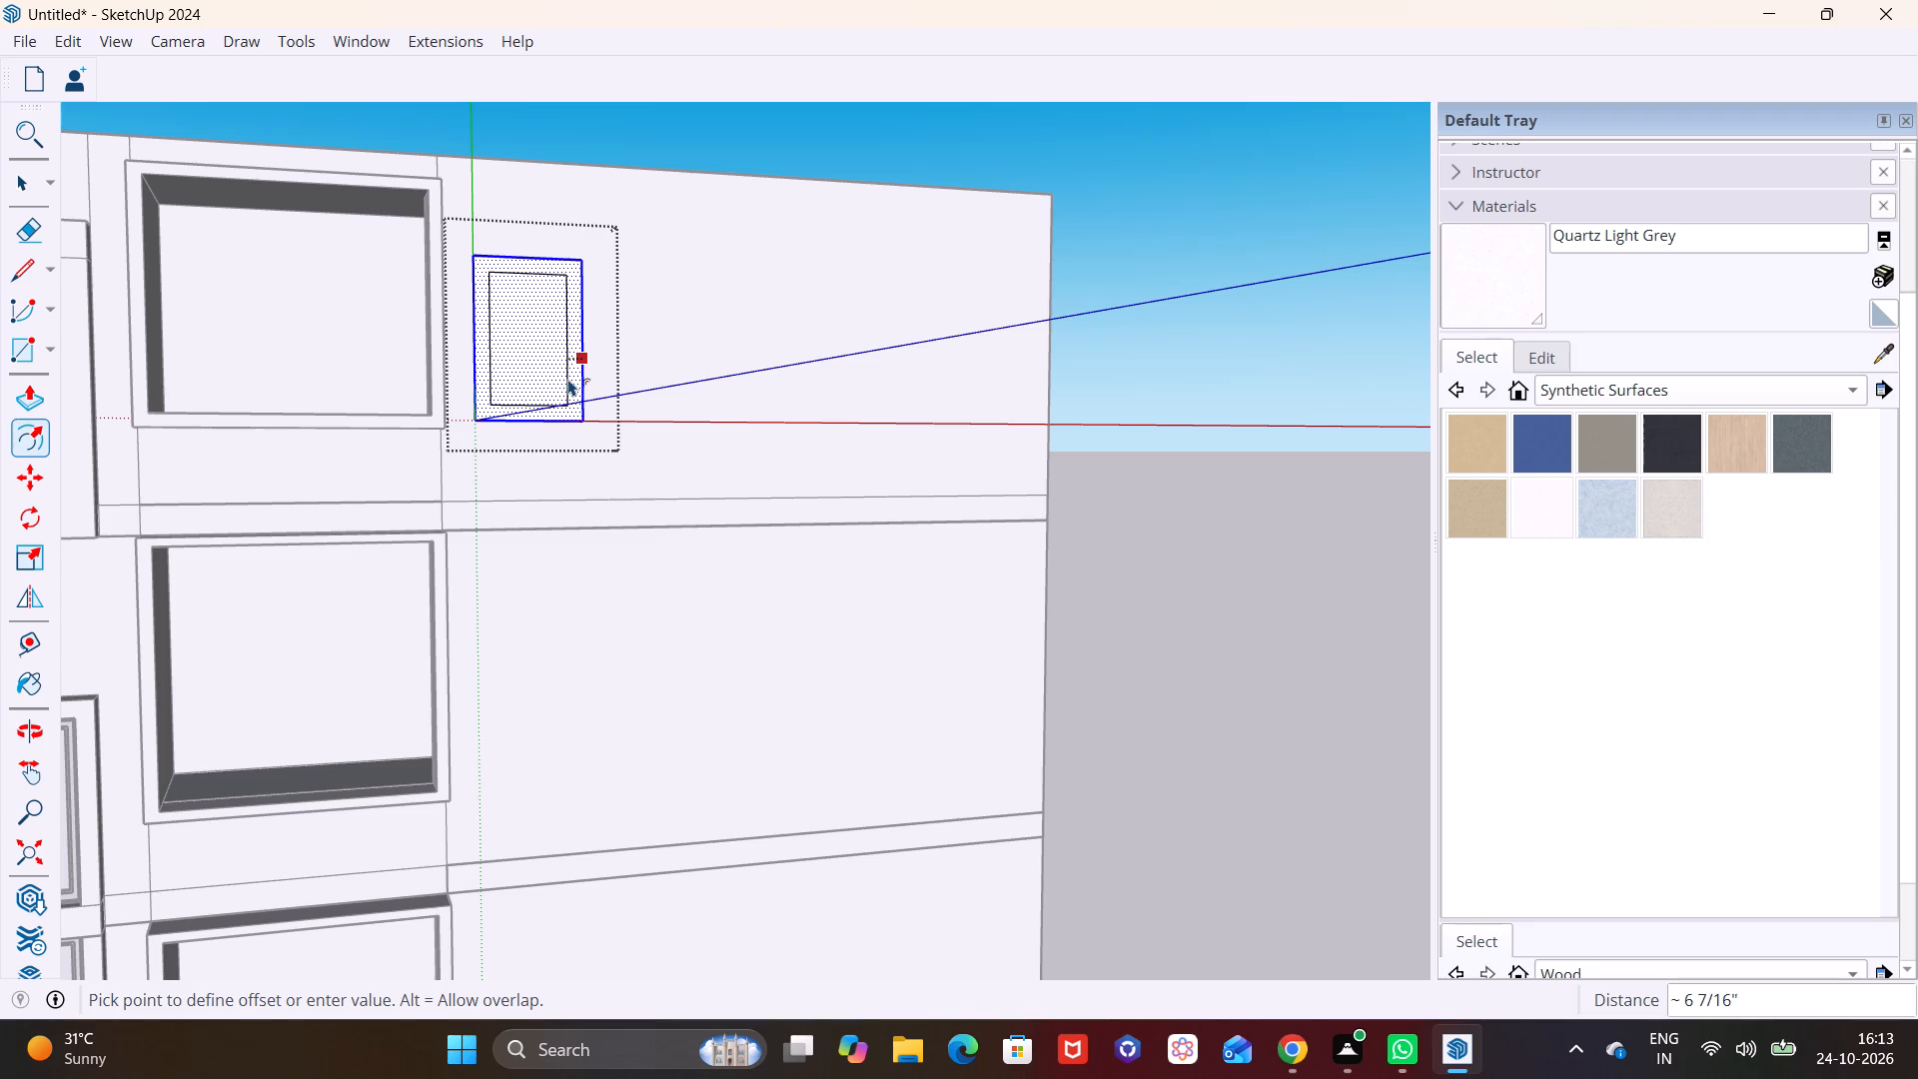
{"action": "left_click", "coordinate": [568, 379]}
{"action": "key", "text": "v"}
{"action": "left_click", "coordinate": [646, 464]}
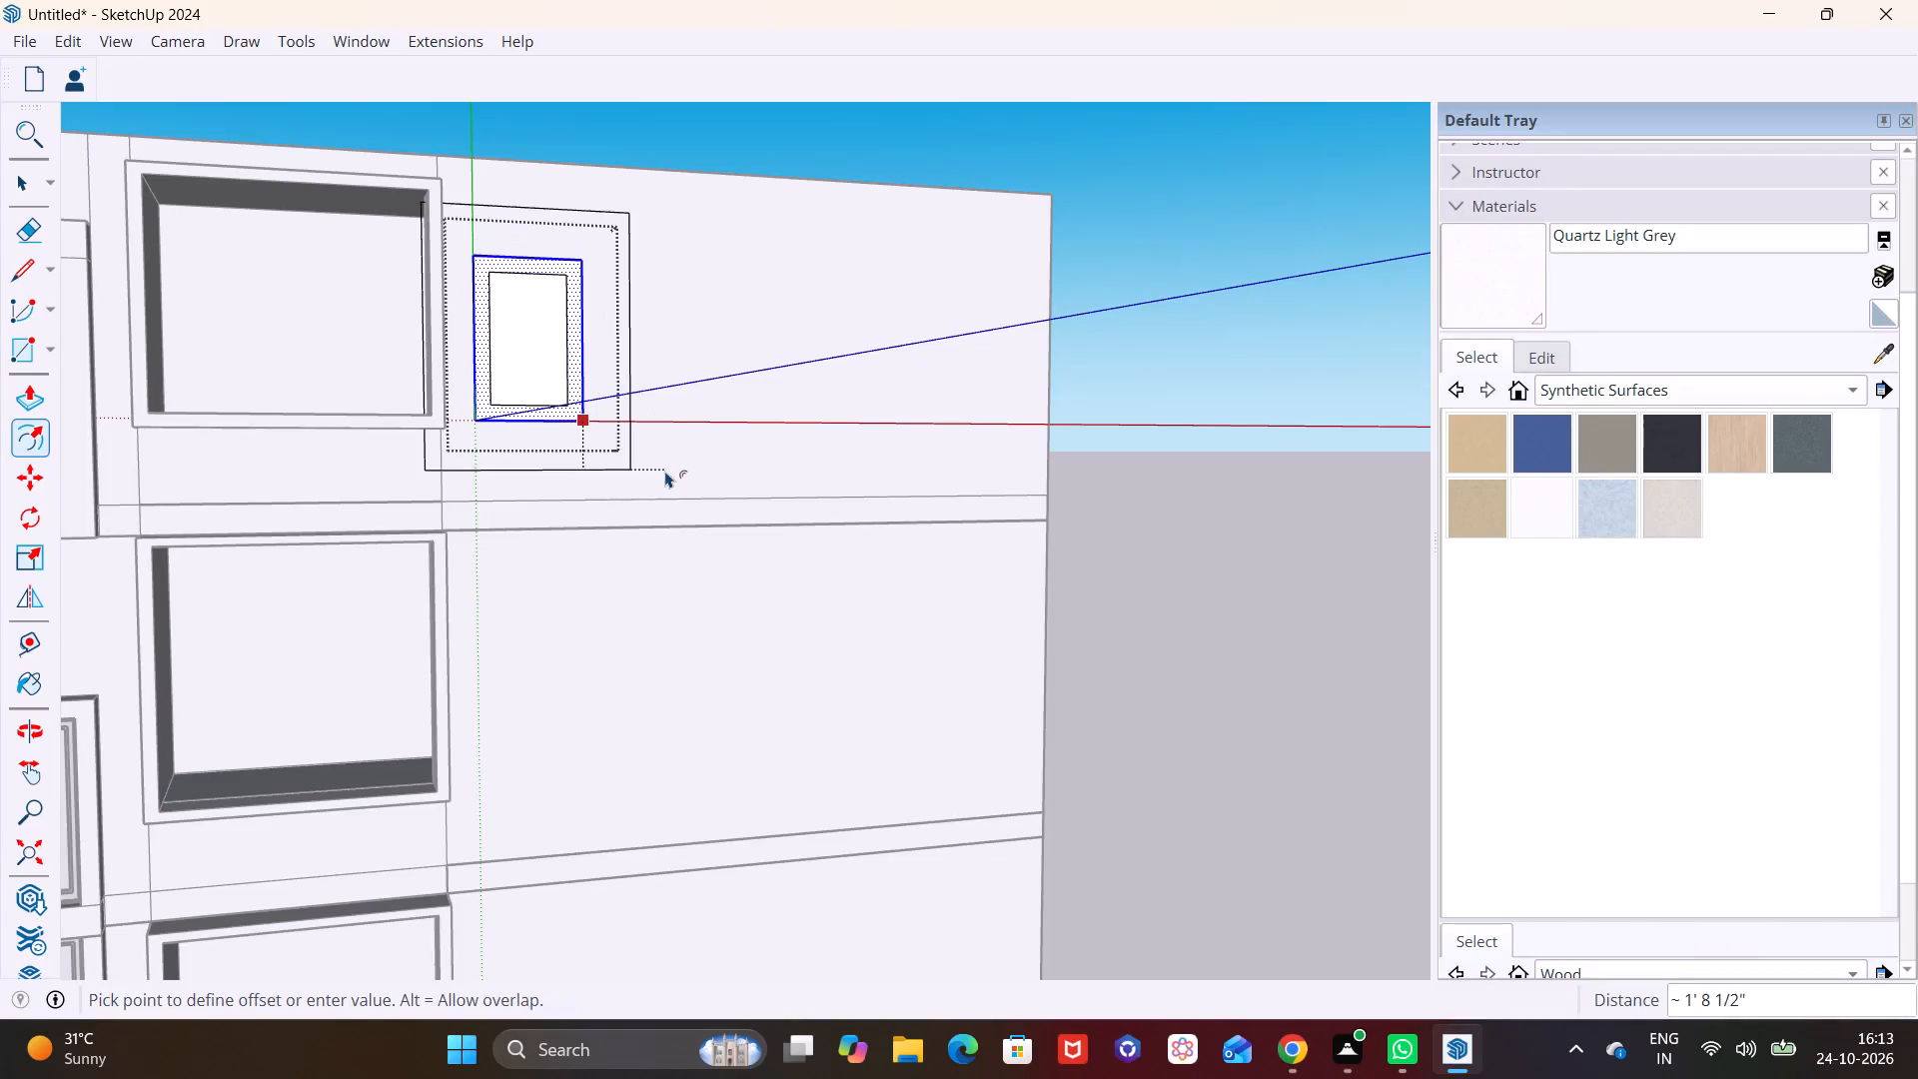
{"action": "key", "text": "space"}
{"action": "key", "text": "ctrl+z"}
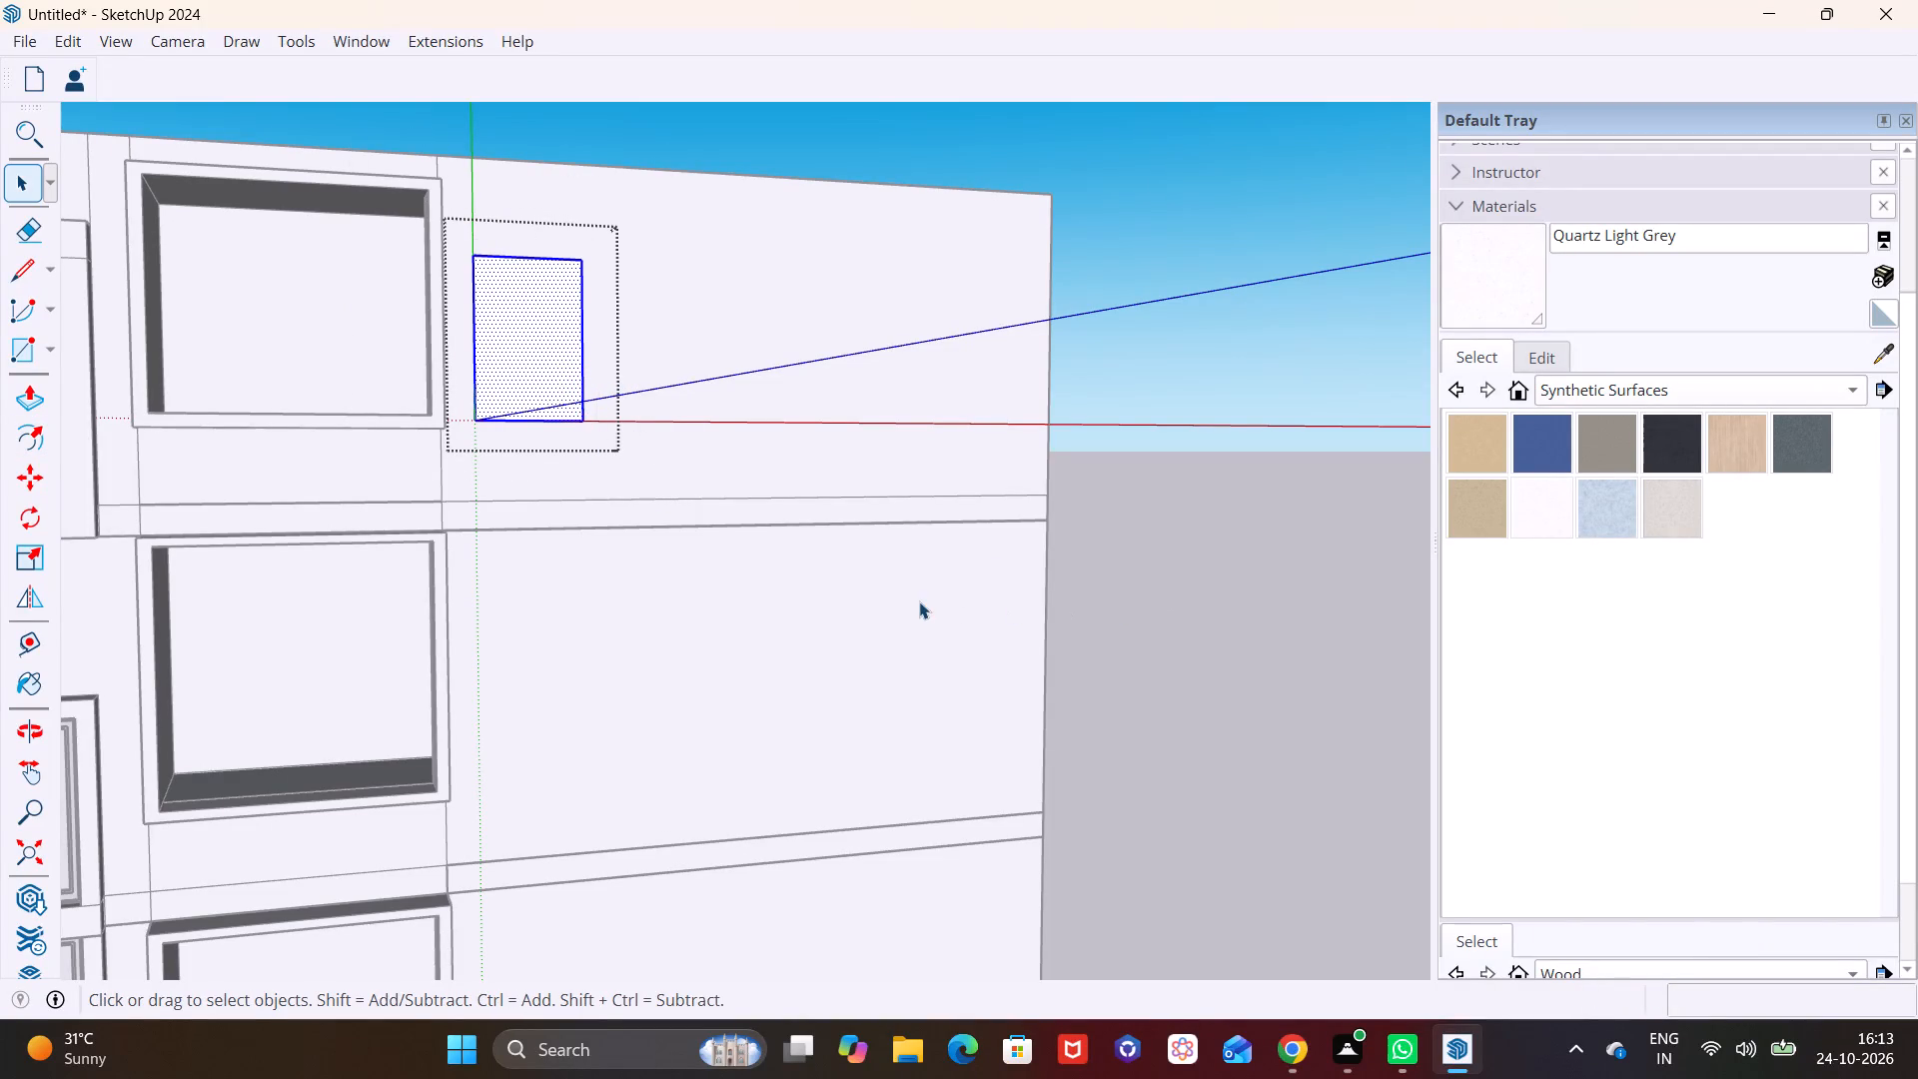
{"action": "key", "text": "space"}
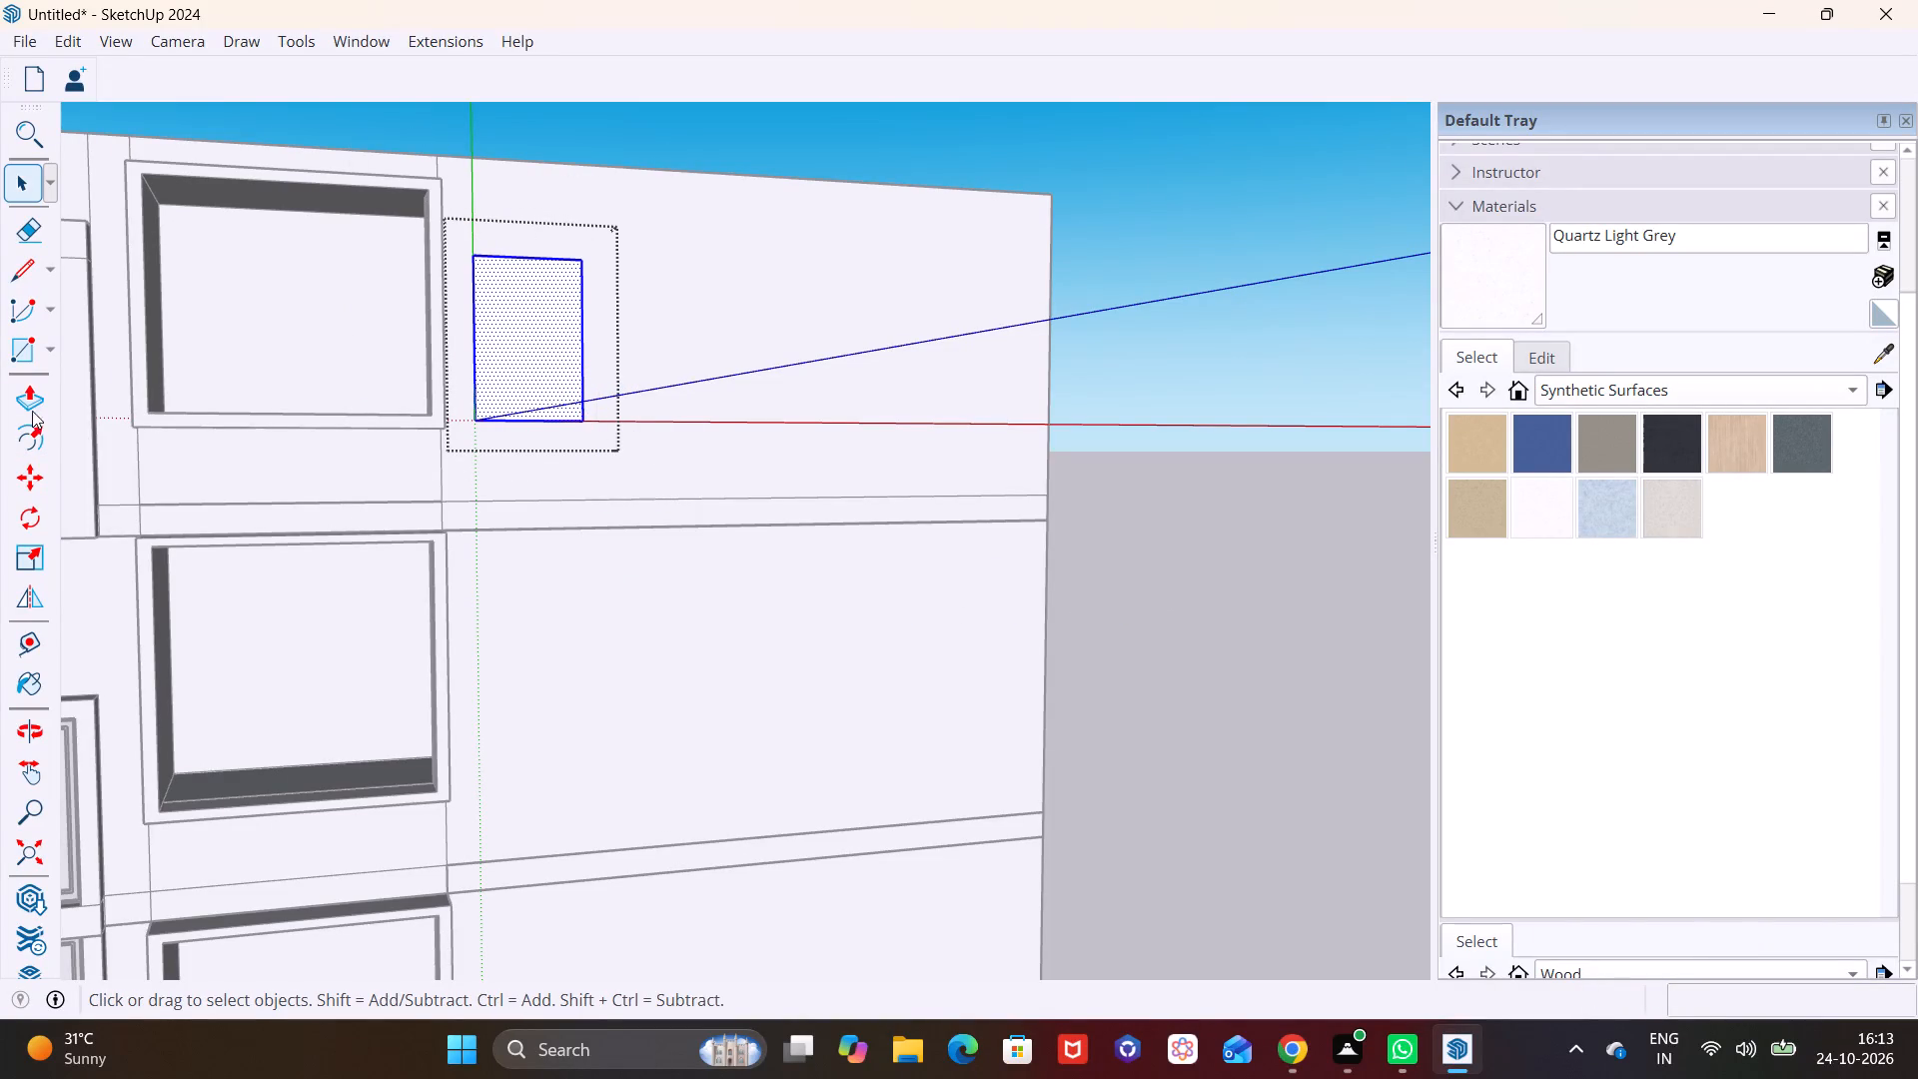
Offset the grouped rectangle's outline inward to form a narrow border around a smaller rectangle, and close the group.
{"action": "left_click", "coordinate": [23, 431]}
{"action": "left_click", "coordinate": [538, 340]}
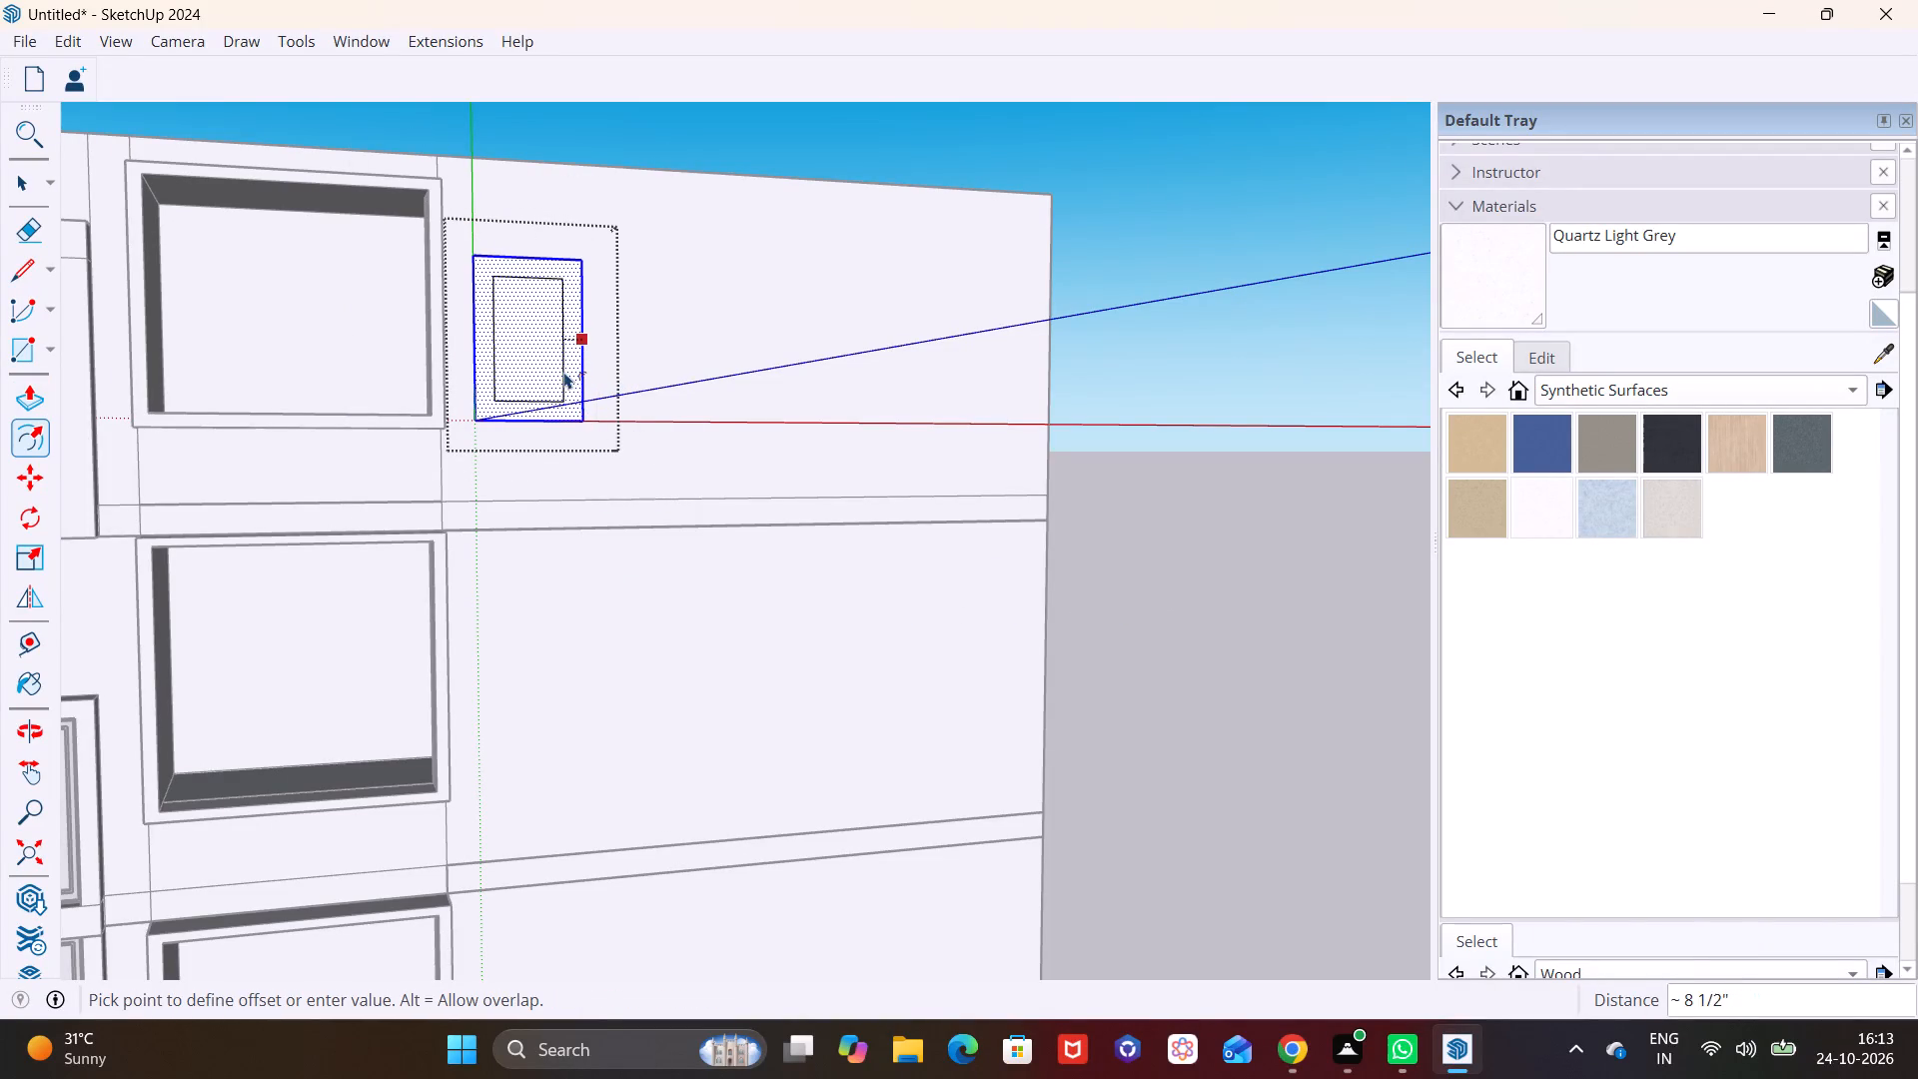
{"action": "left_click", "coordinate": [567, 375]}
{"action": "key", "text": "space"}
{"action": "left_click", "coordinate": [700, 324]}
Copy the bordered rectangle group straight down about 13' 1 1/16" onto the wall of the storey below.
{"action": "scroll", "coordinate": [623, 345], "scroll_direction": "up", "scroll_amount": 2}
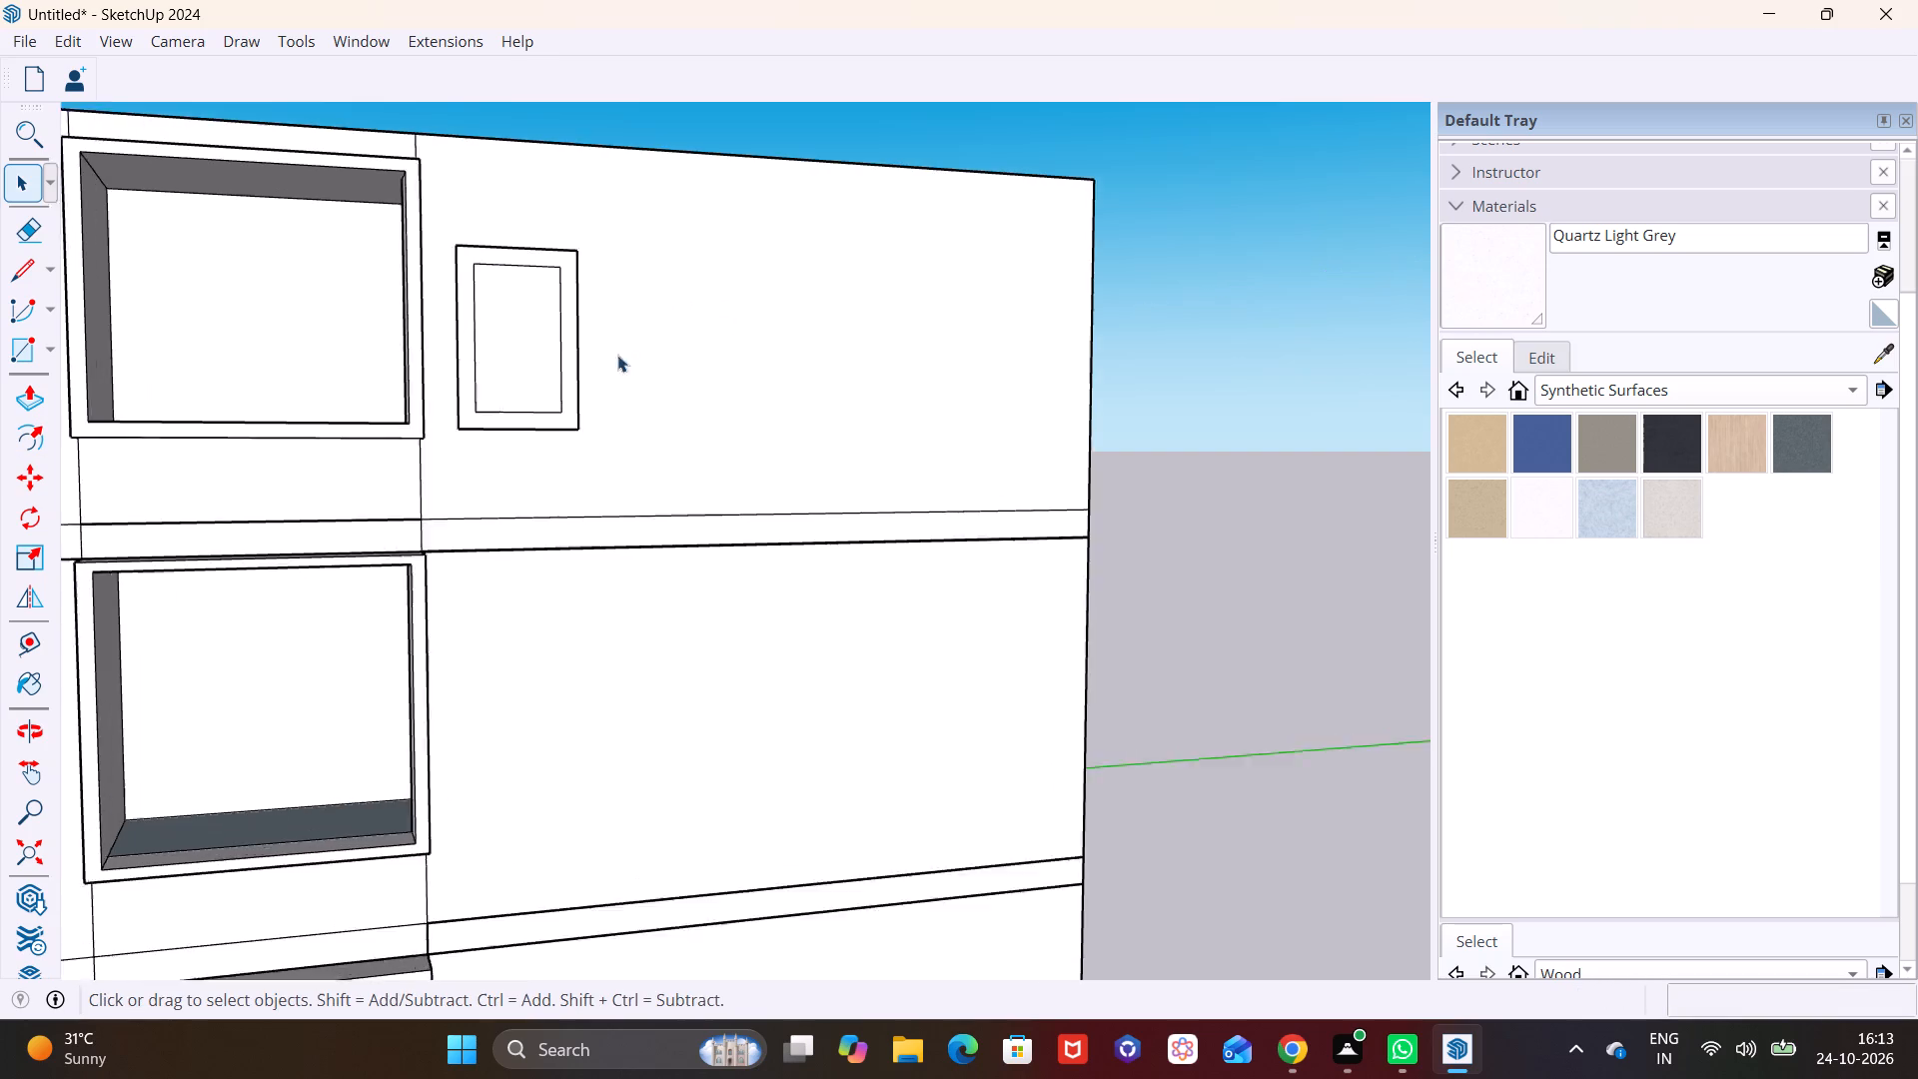
{"action": "left_click", "coordinate": [564, 385]}
{"action": "scroll", "coordinate": [502, 417], "scroll_direction": "down", "scroll_amount": 5}
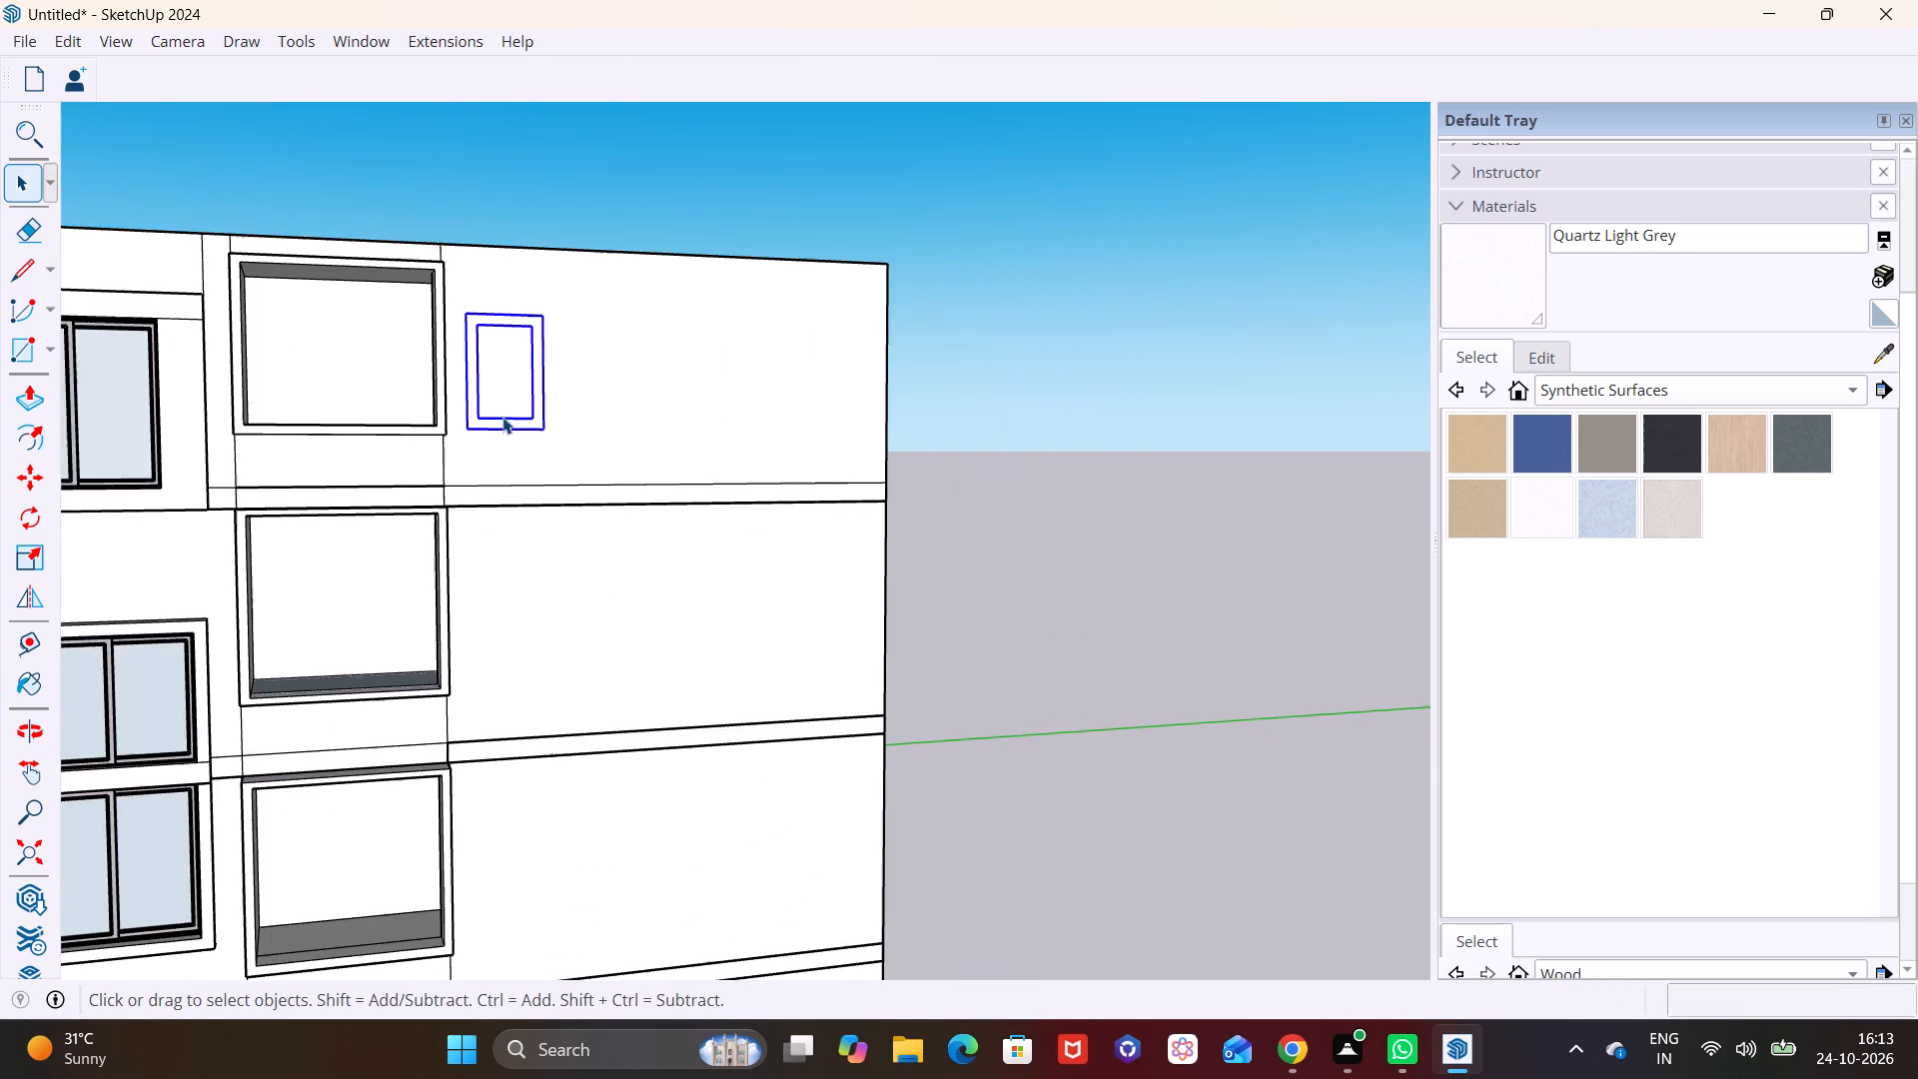
{"action": "scroll", "coordinate": [502, 417], "scroll_direction": "down", "scroll_amount": 1}
{"action": "middle_click_drag", "start_coordinate": [505, 424], "coordinate": [488, 319], "text": "shift"}
{"action": "key", "text": "m"}
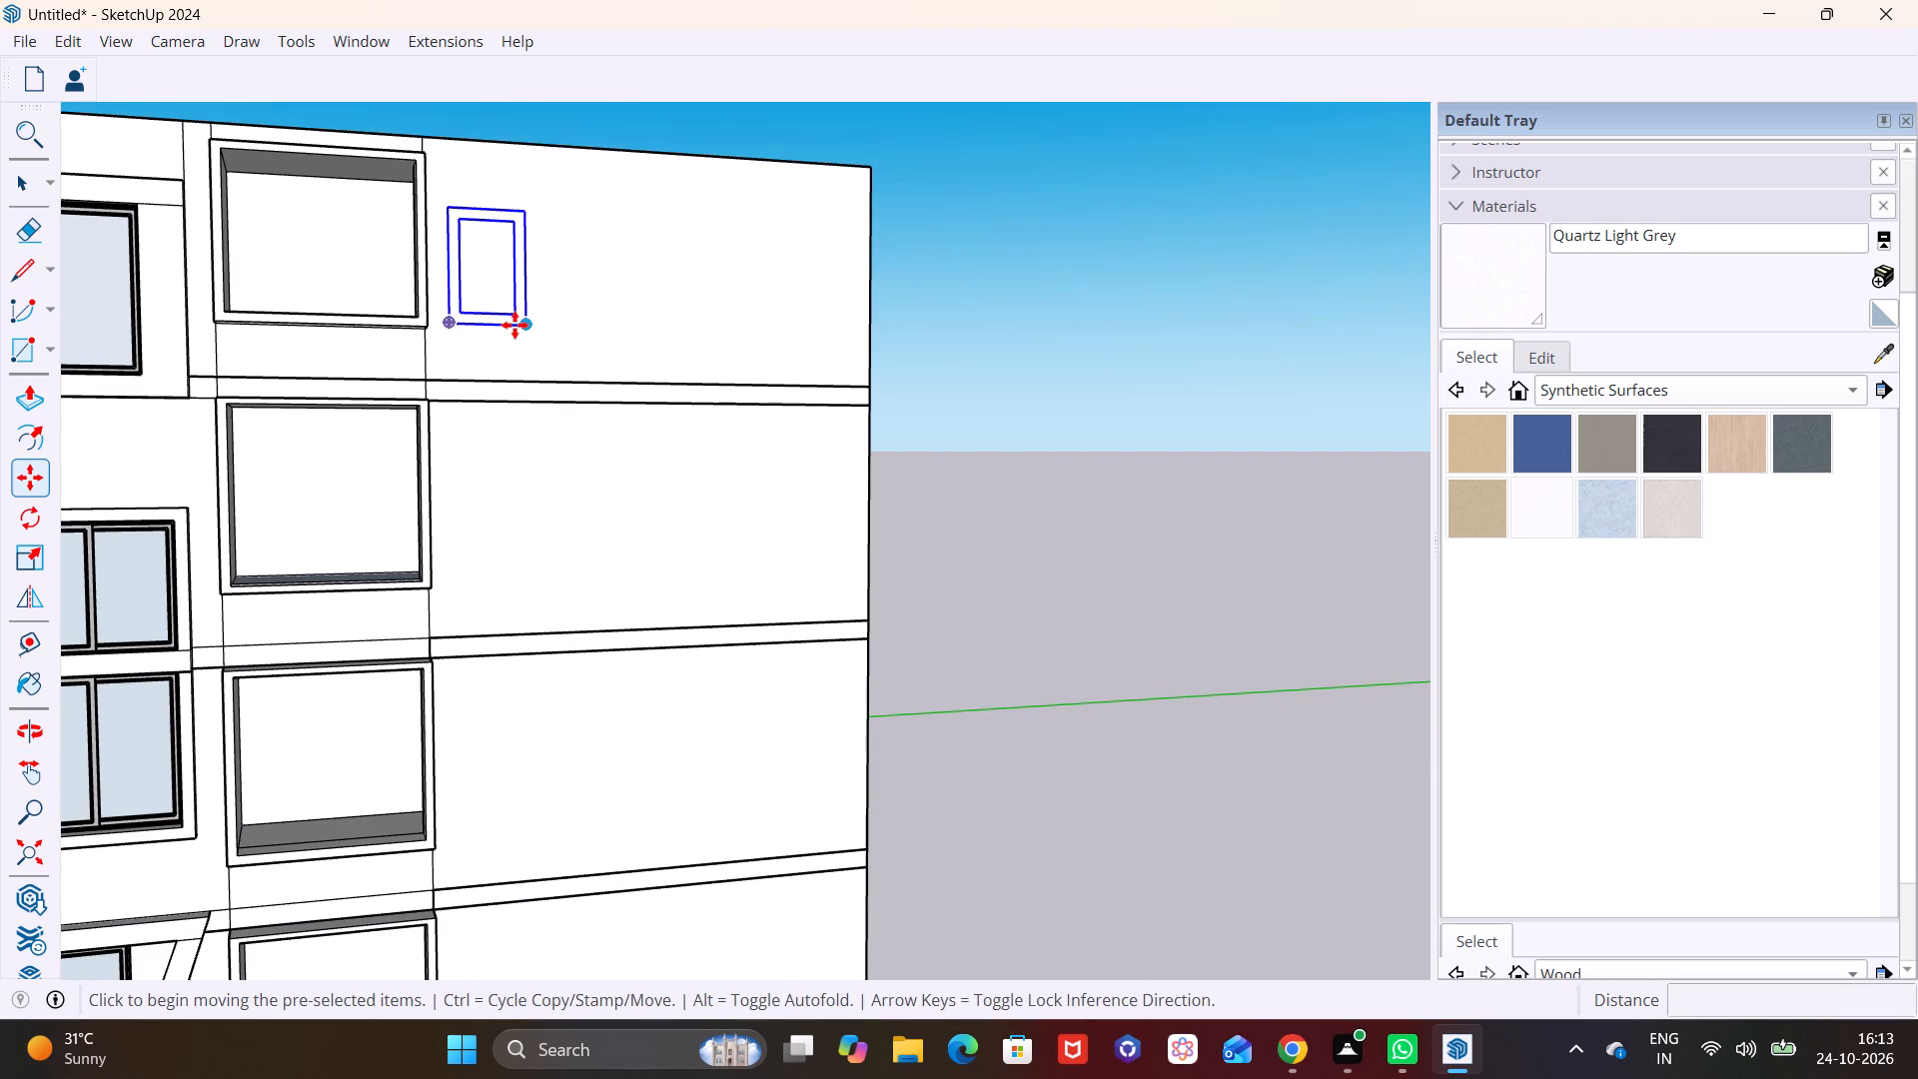
{"action": "left_click", "coordinate": [519, 330]}
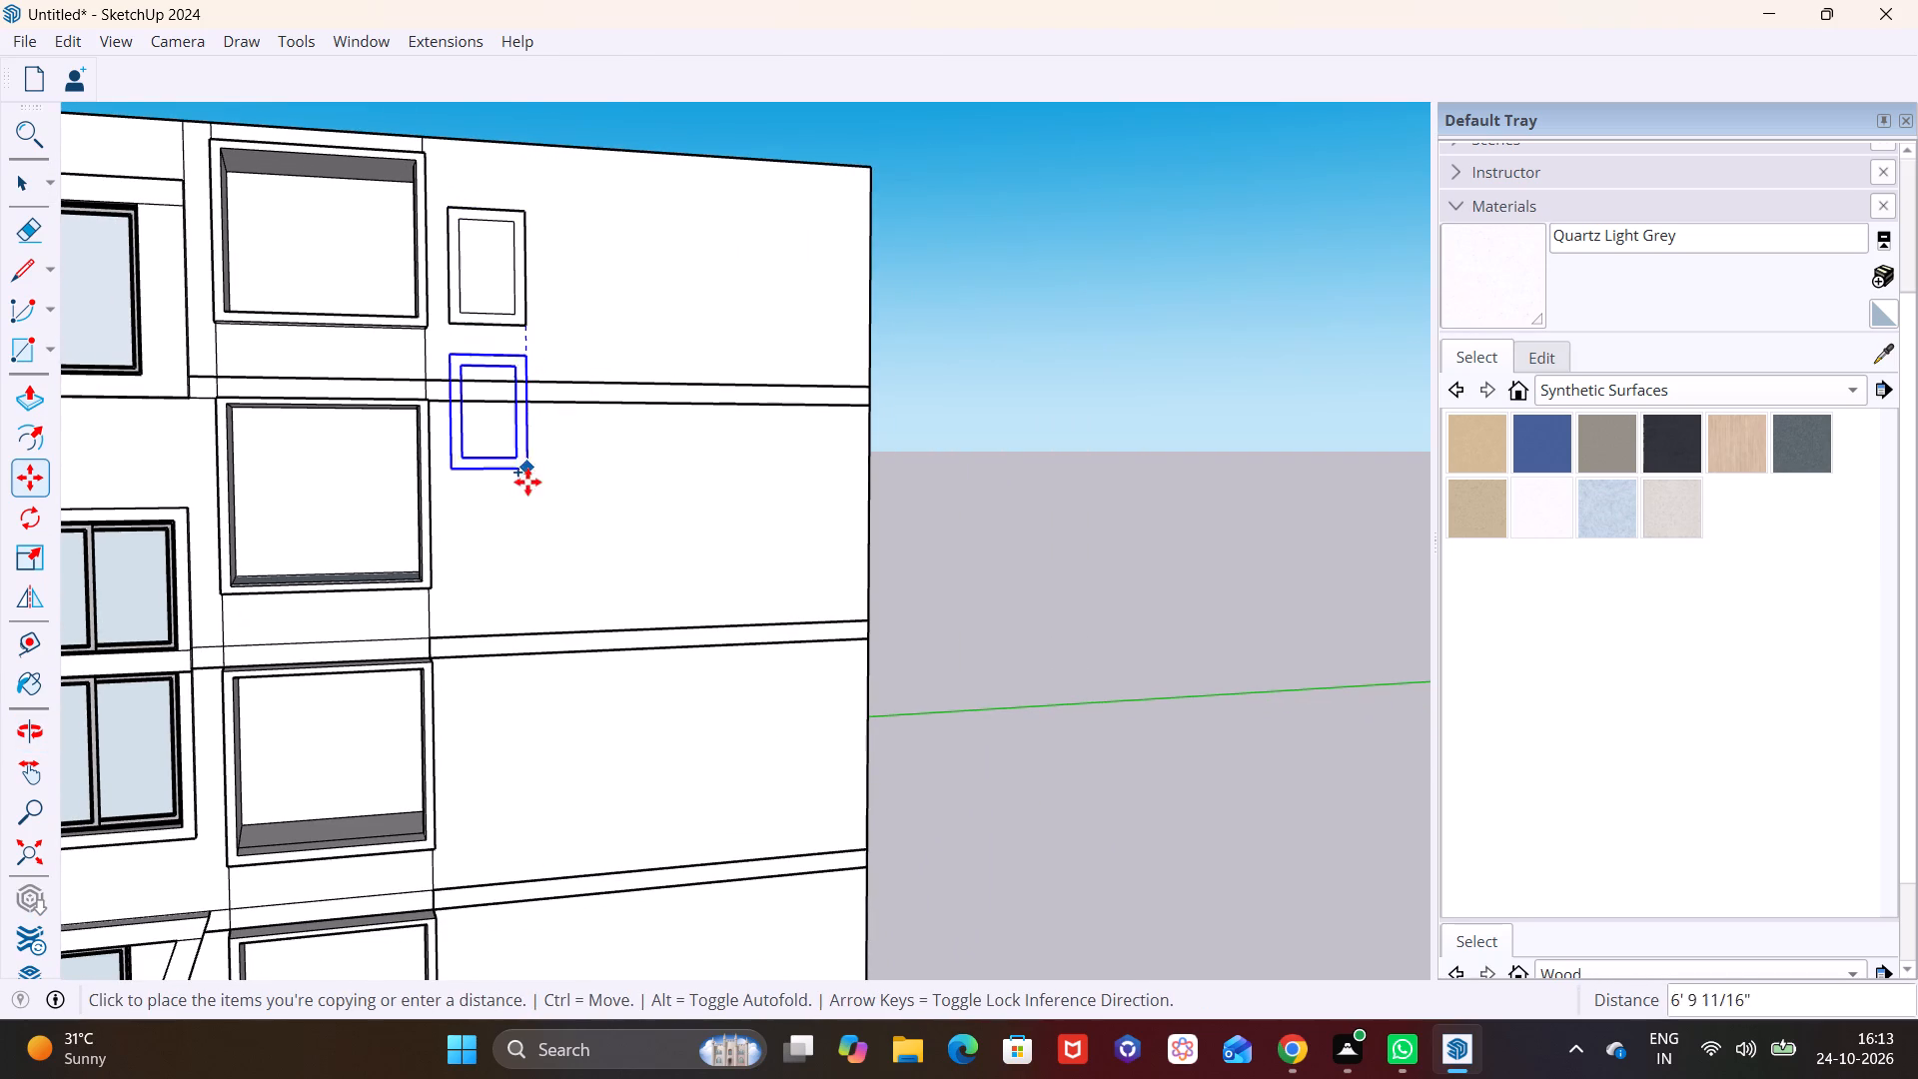
{"action": "left_click", "coordinate": [540, 587]}
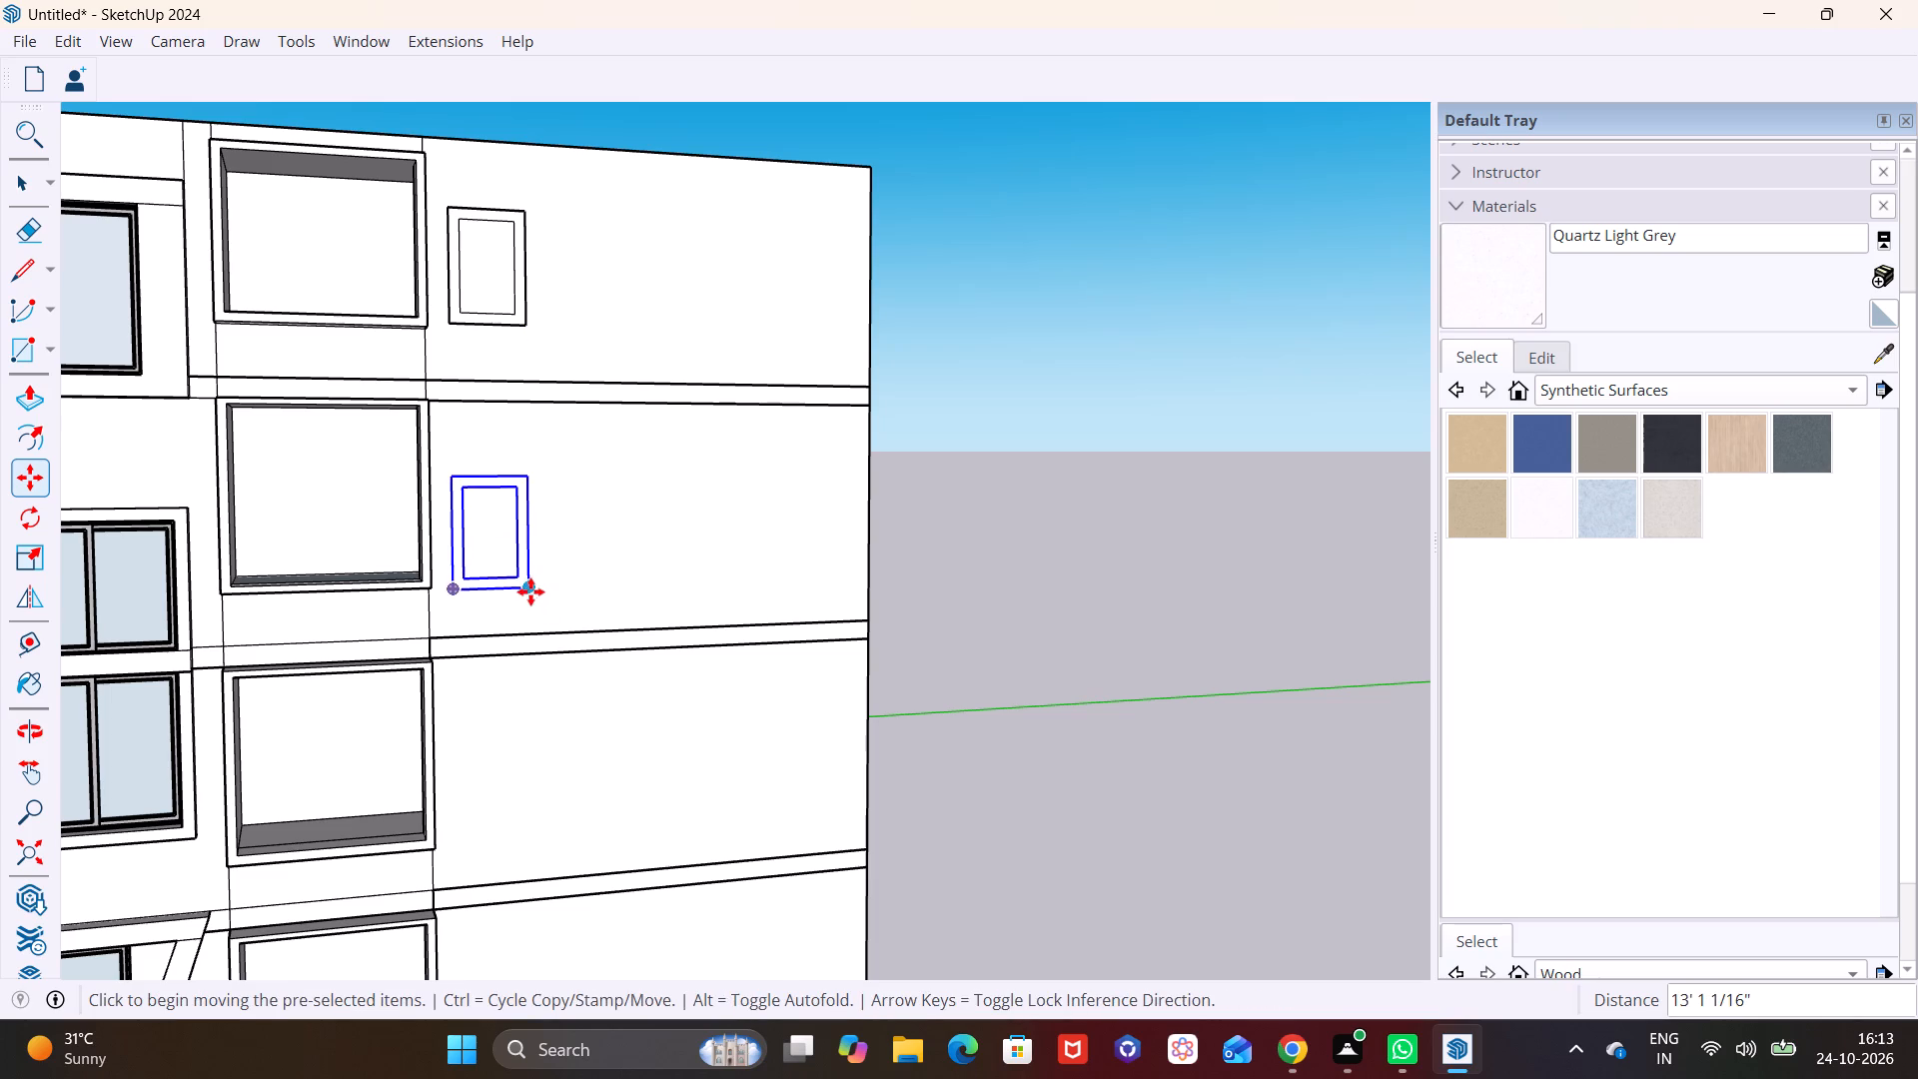
Copy the second bordered rectangle straight down about 12' 4 1/16" onto the third storey wall from the top.
{"action": "middle_click_drag", "start_coordinate": [526, 588], "coordinate": [609, 224], "text": "shift"}
{"action": "left_click", "coordinate": [606, 226]}
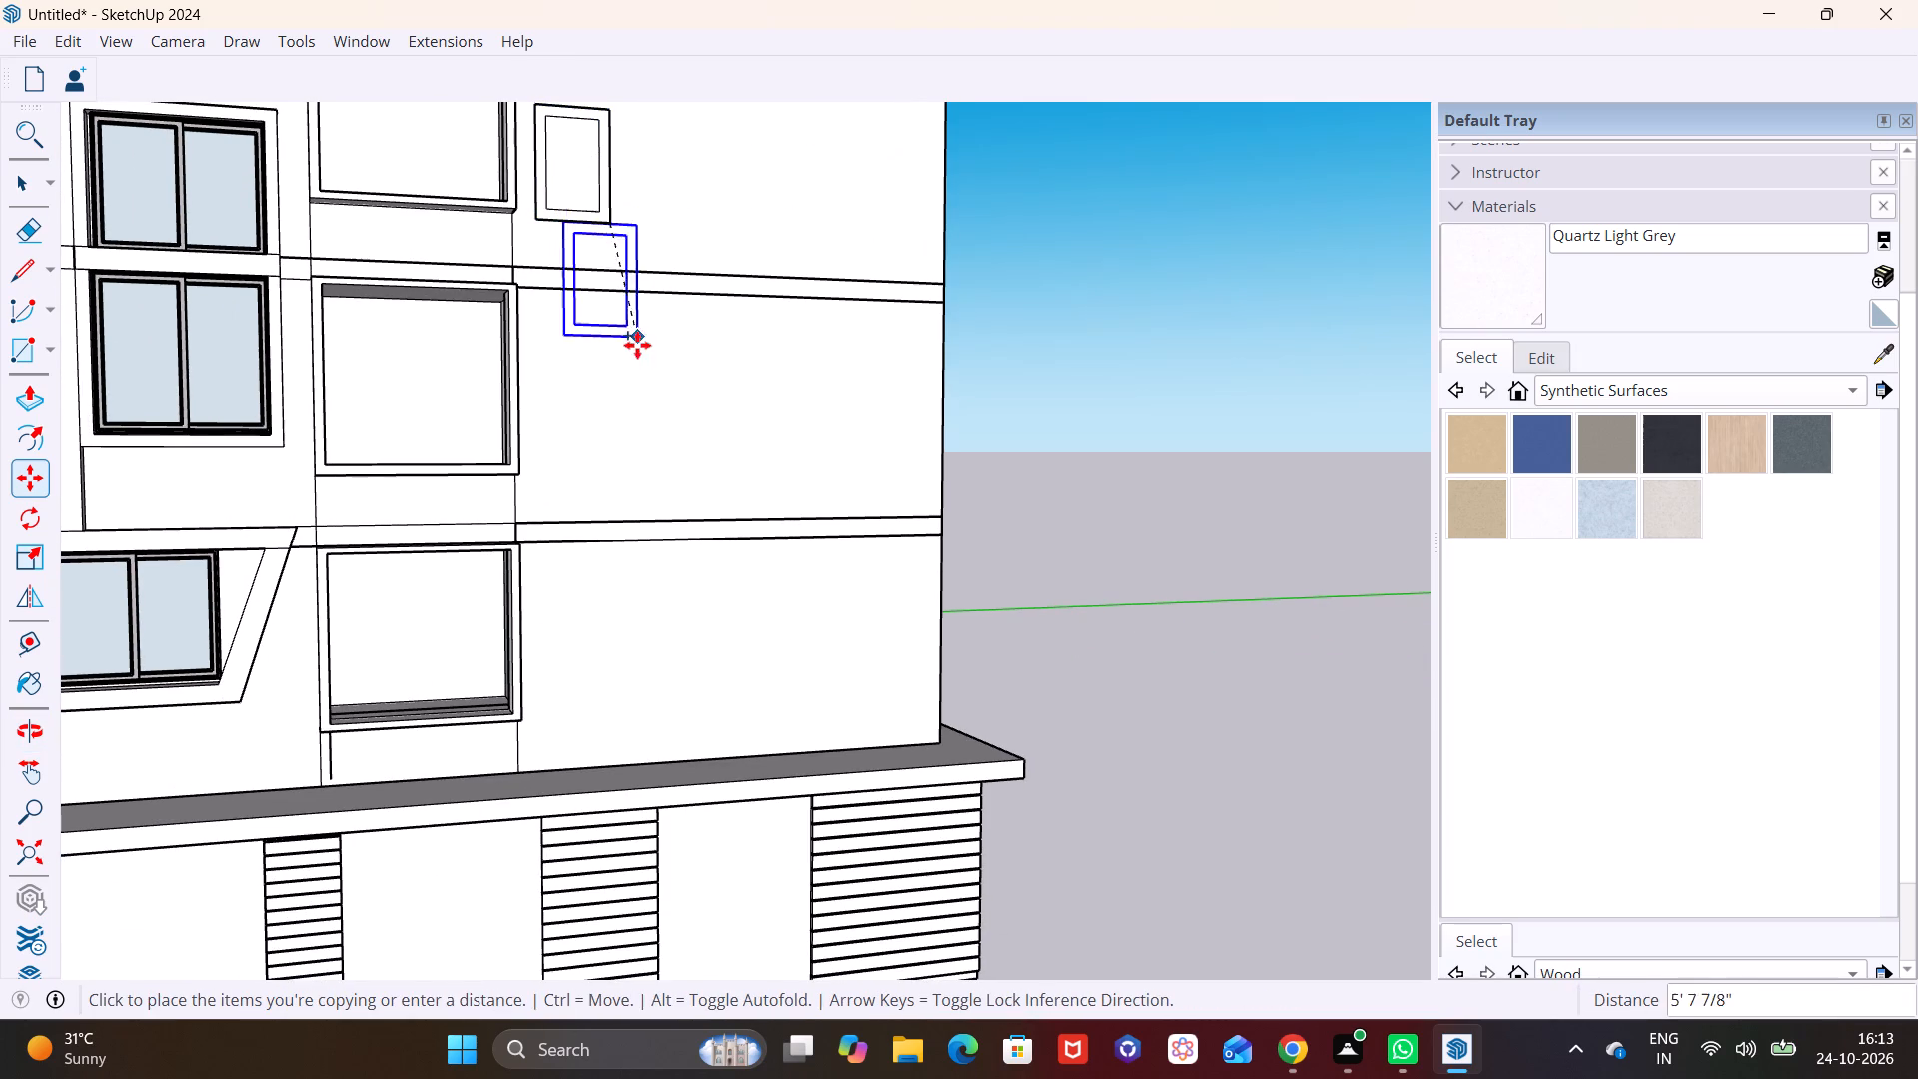
{"action": "left_click", "coordinate": [623, 469]}
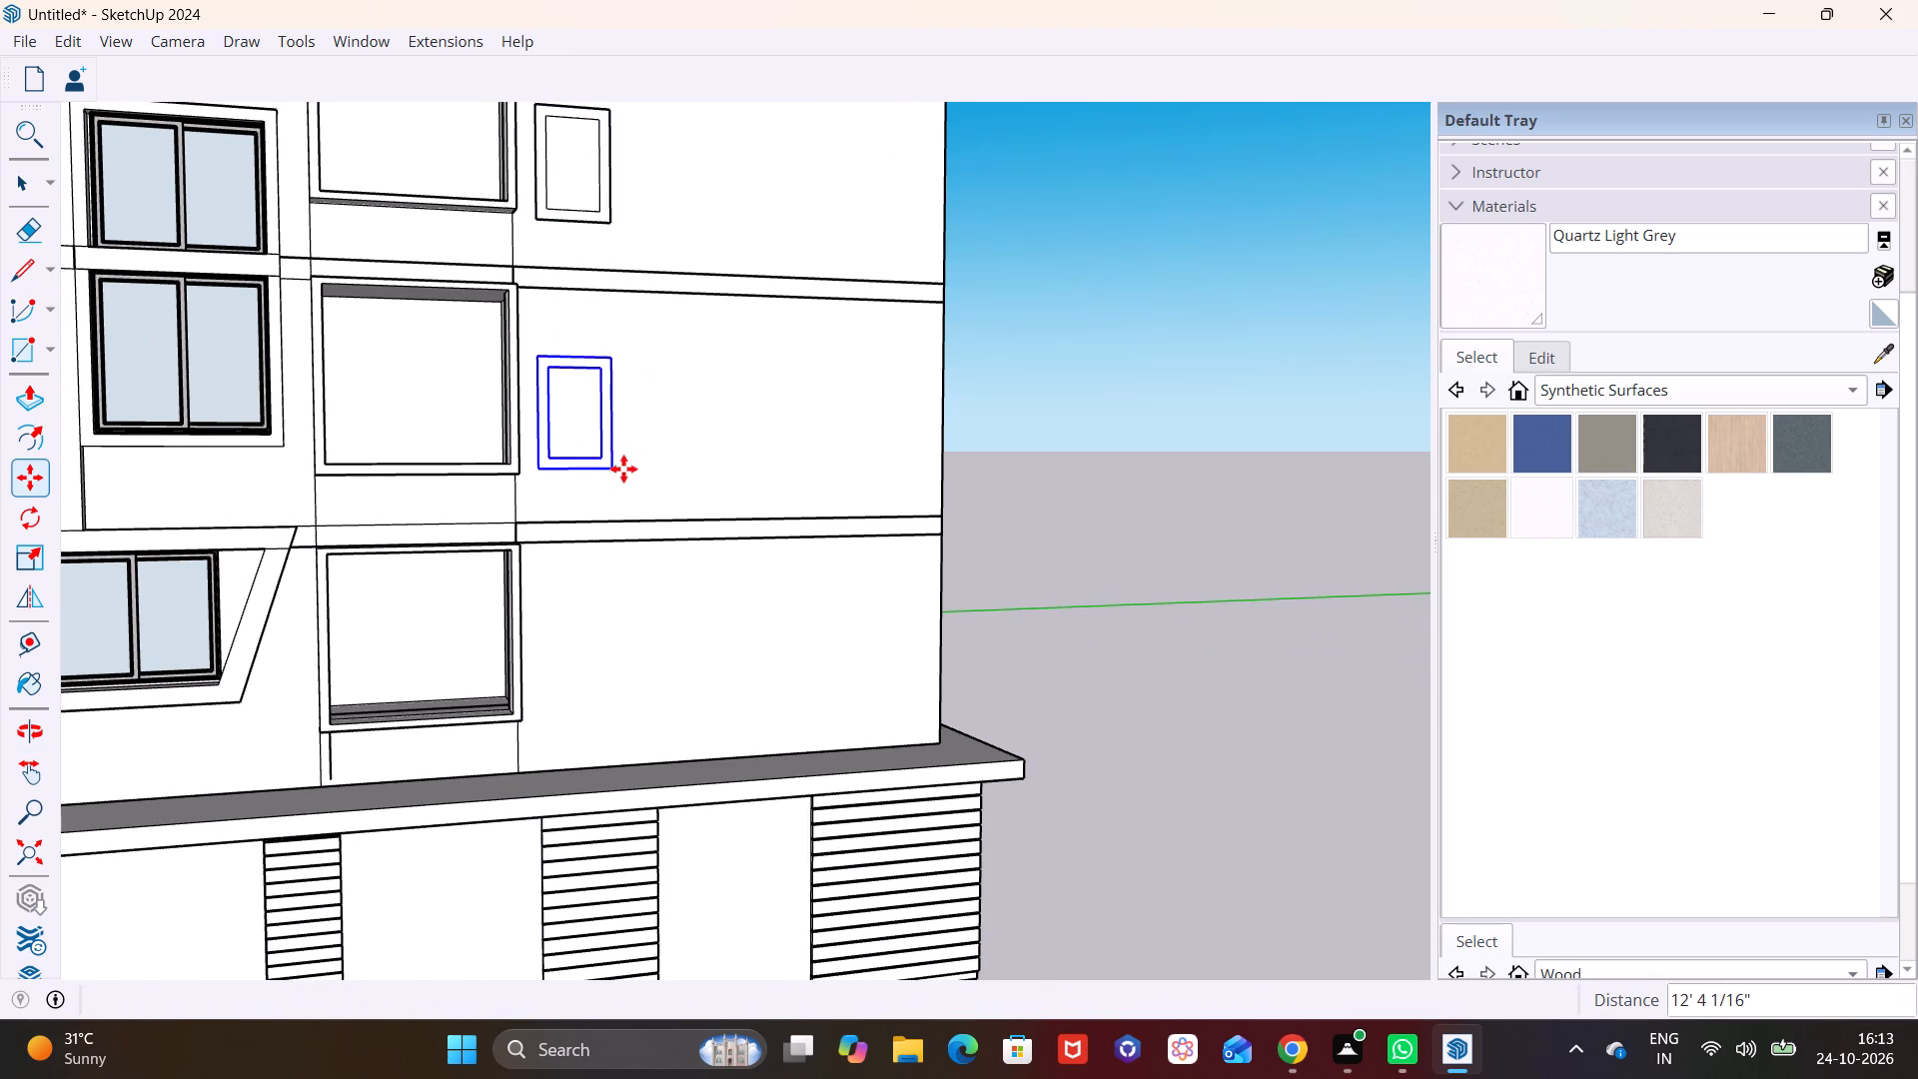
Copy the third bordered rectangle straight down onto the wall just above the projecting ledge, beside the lowest framed opening.
{"action": "left_click", "coordinate": [612, 472]}
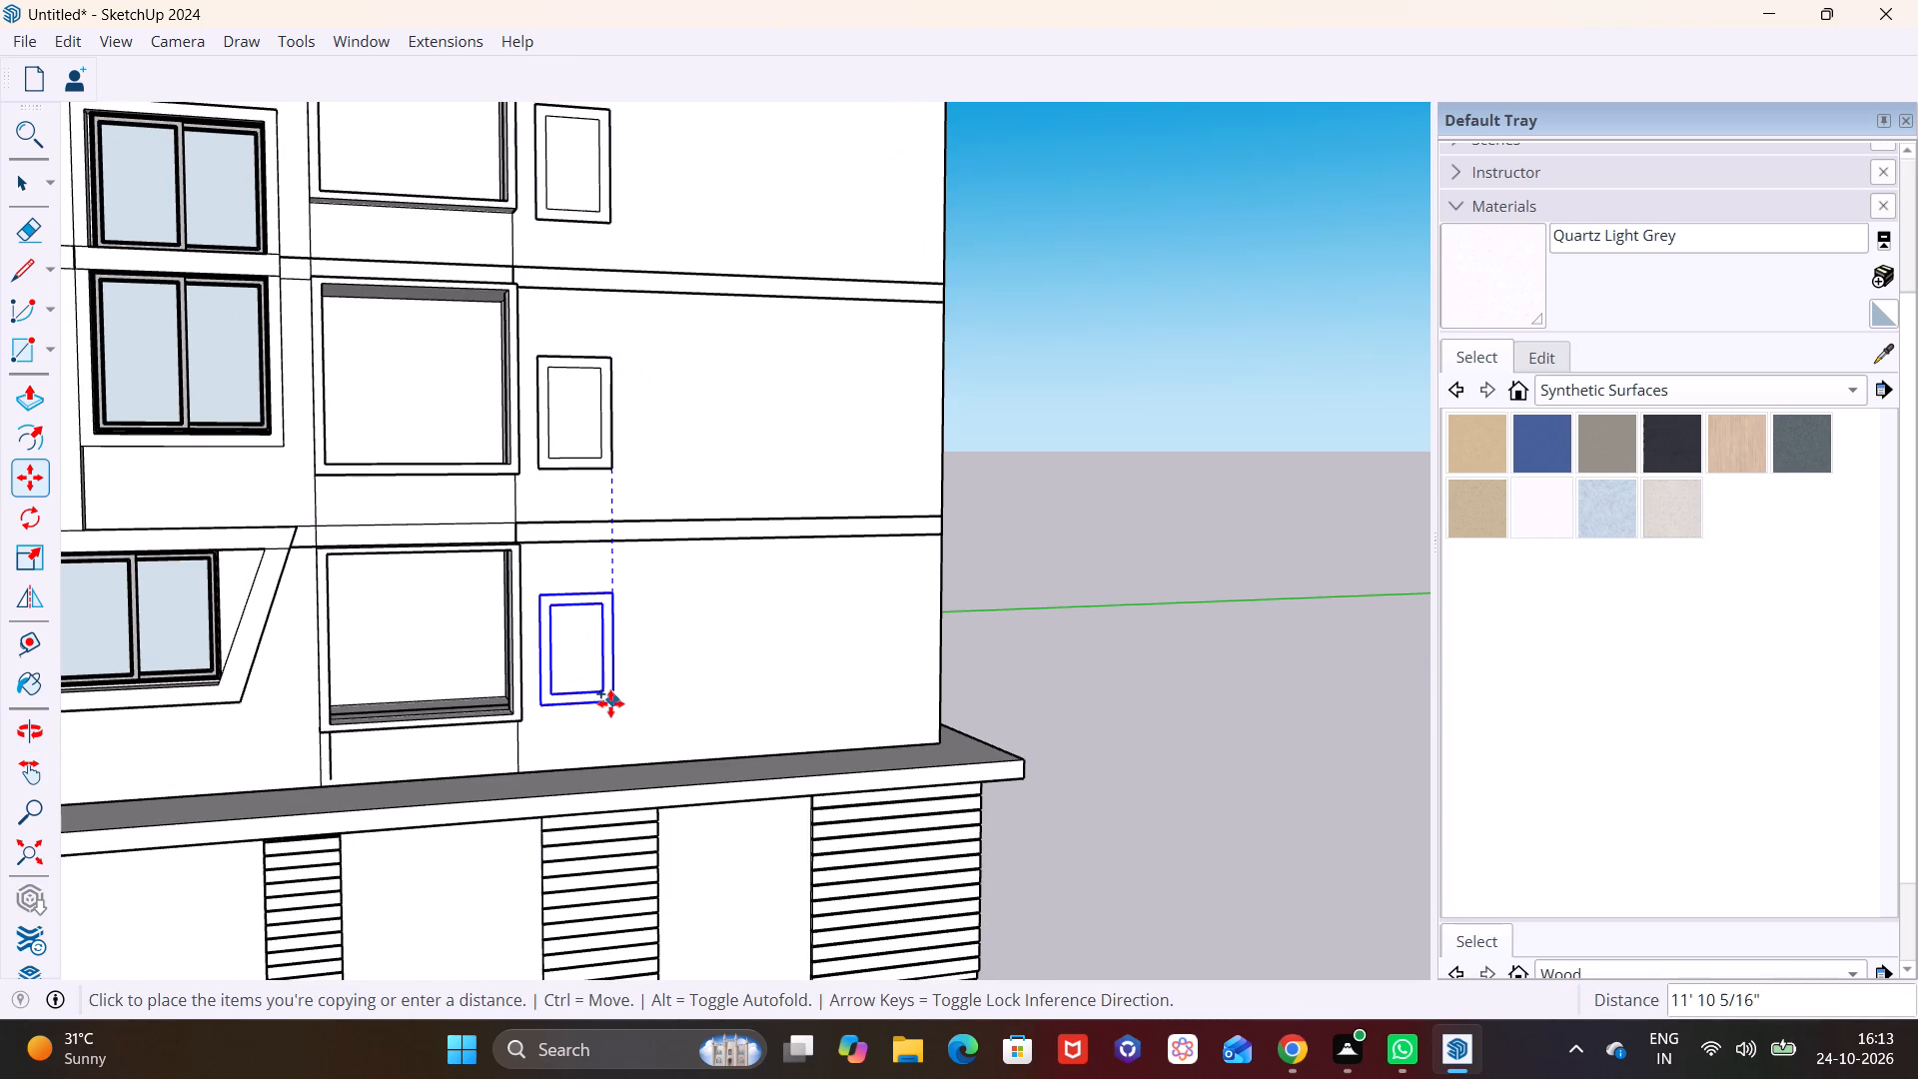
{"action": "left_click", "coordinate": [612, 714]}
{"action": "key", "text": "space"}
{"action": "left_click", "coordinate": [650, 682]}
Examine the four stacked bordered rectangles and the surrounding facade from several angles and distances.
{"action": "scroll", "coordinate": [651, 637], "scroll_direction": "down", "scroll_amount": 4}
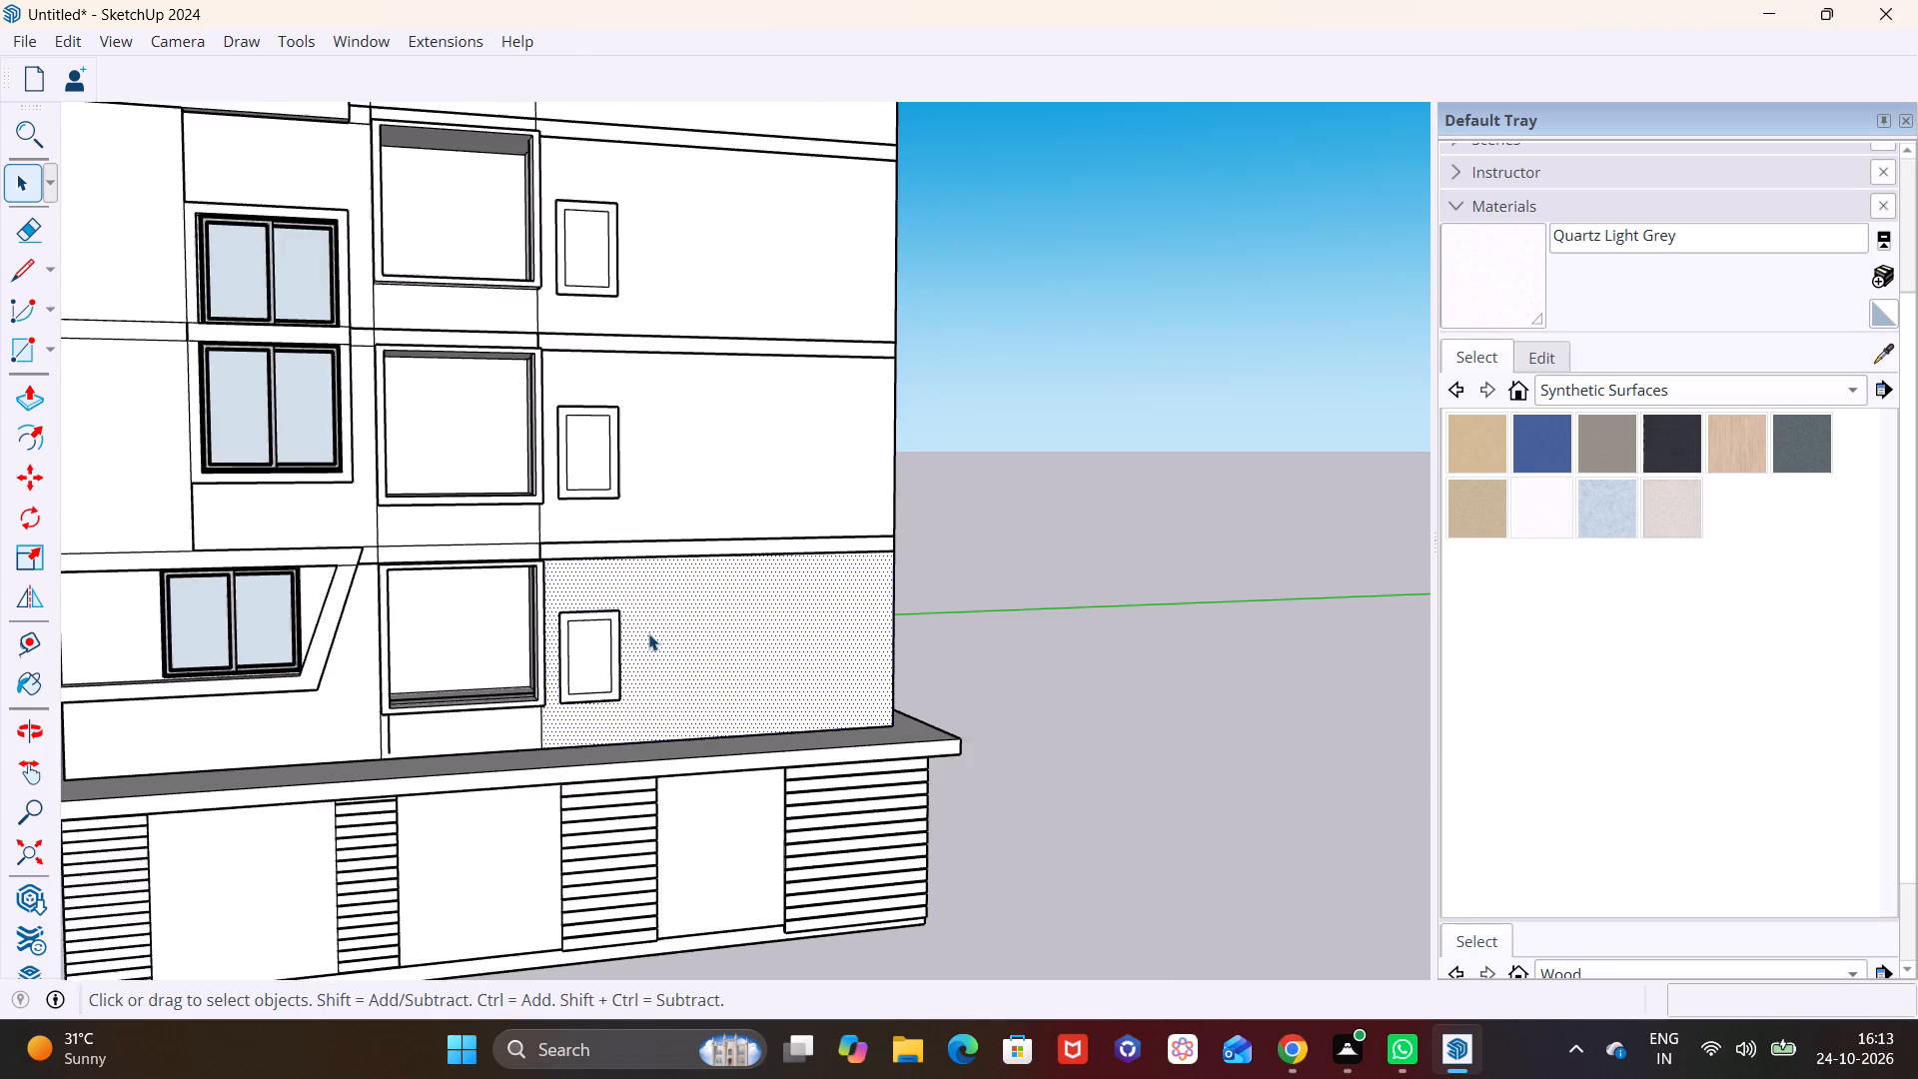
{"action": "scroll", "coordinate": [648, 633], "scroll_direction": "down", "scroll_amount": 2}
{"action": "middle_click_drag", "start_coordinate": [475, 668], "coordinate": [710, 581]}
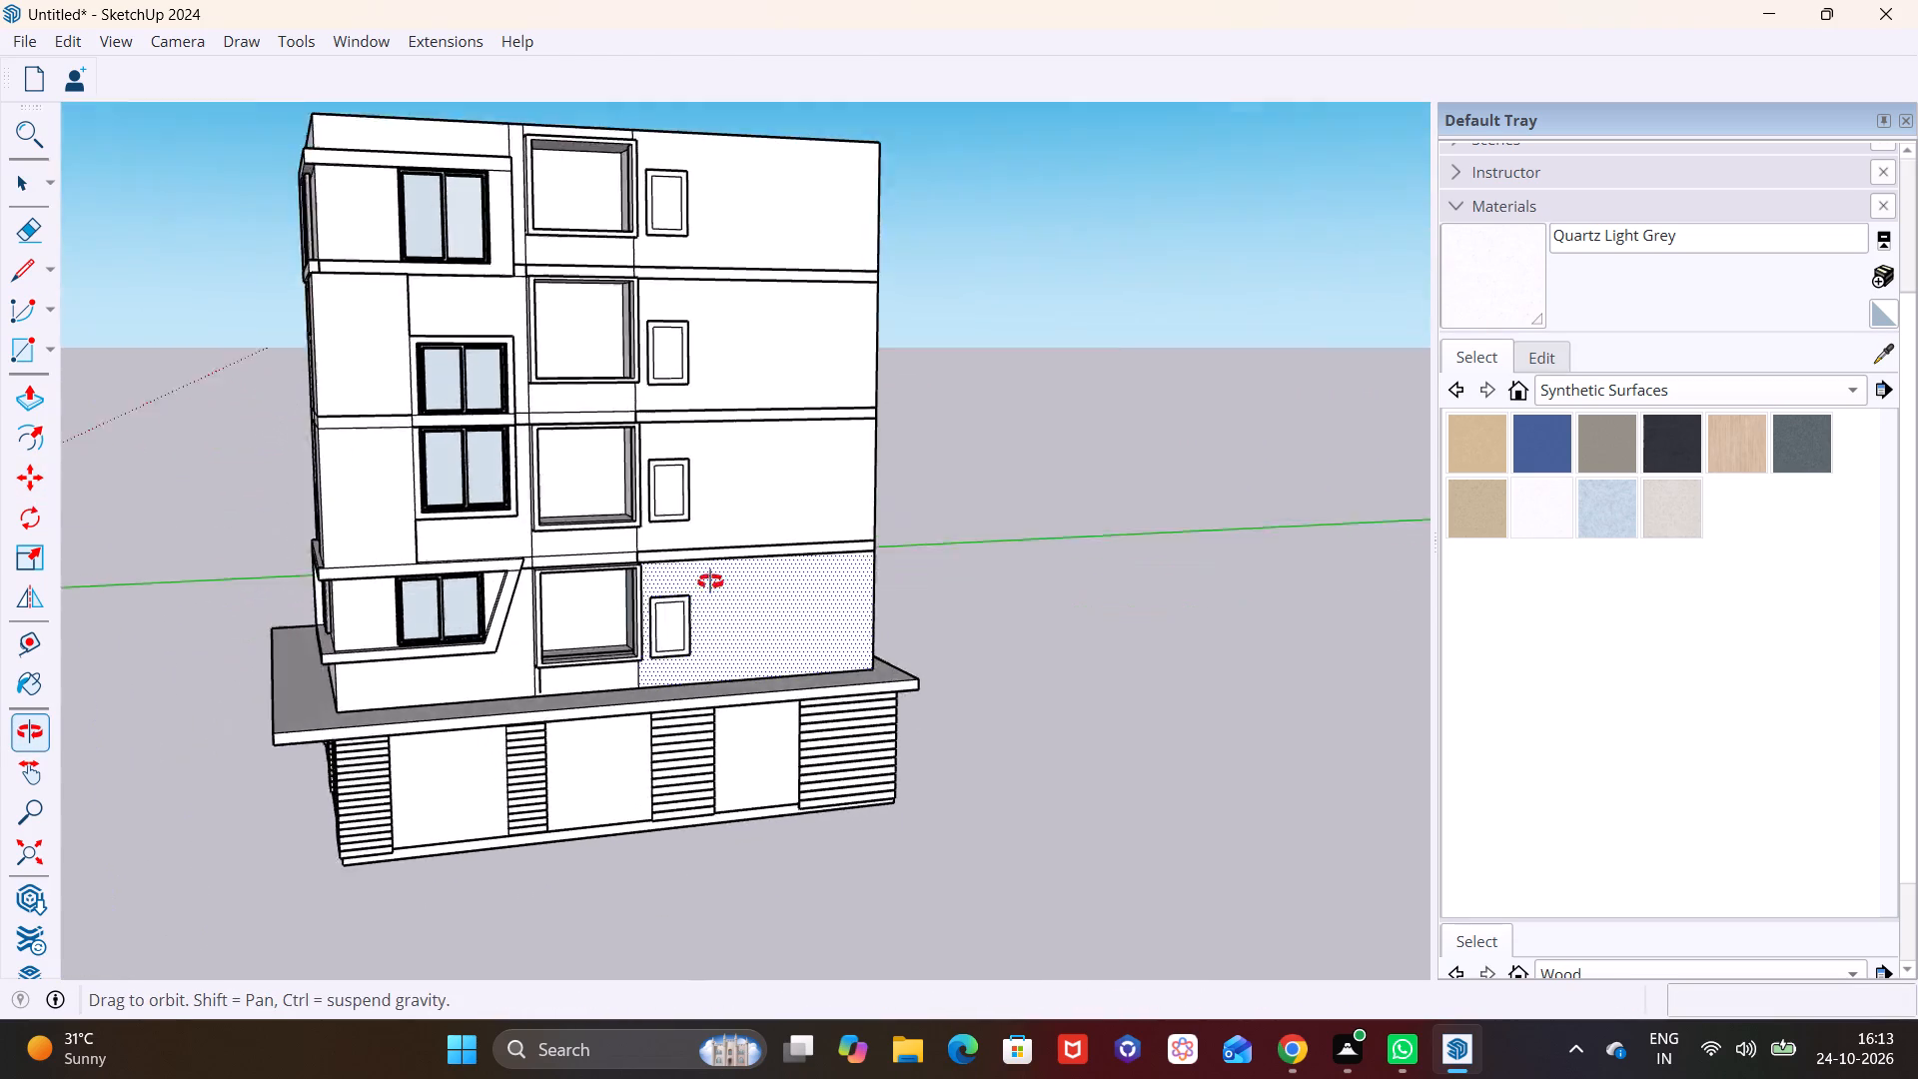
{"action": "middle_click_drag", "start_coordinate": [710, 581], "coordinate": [868, 467]}
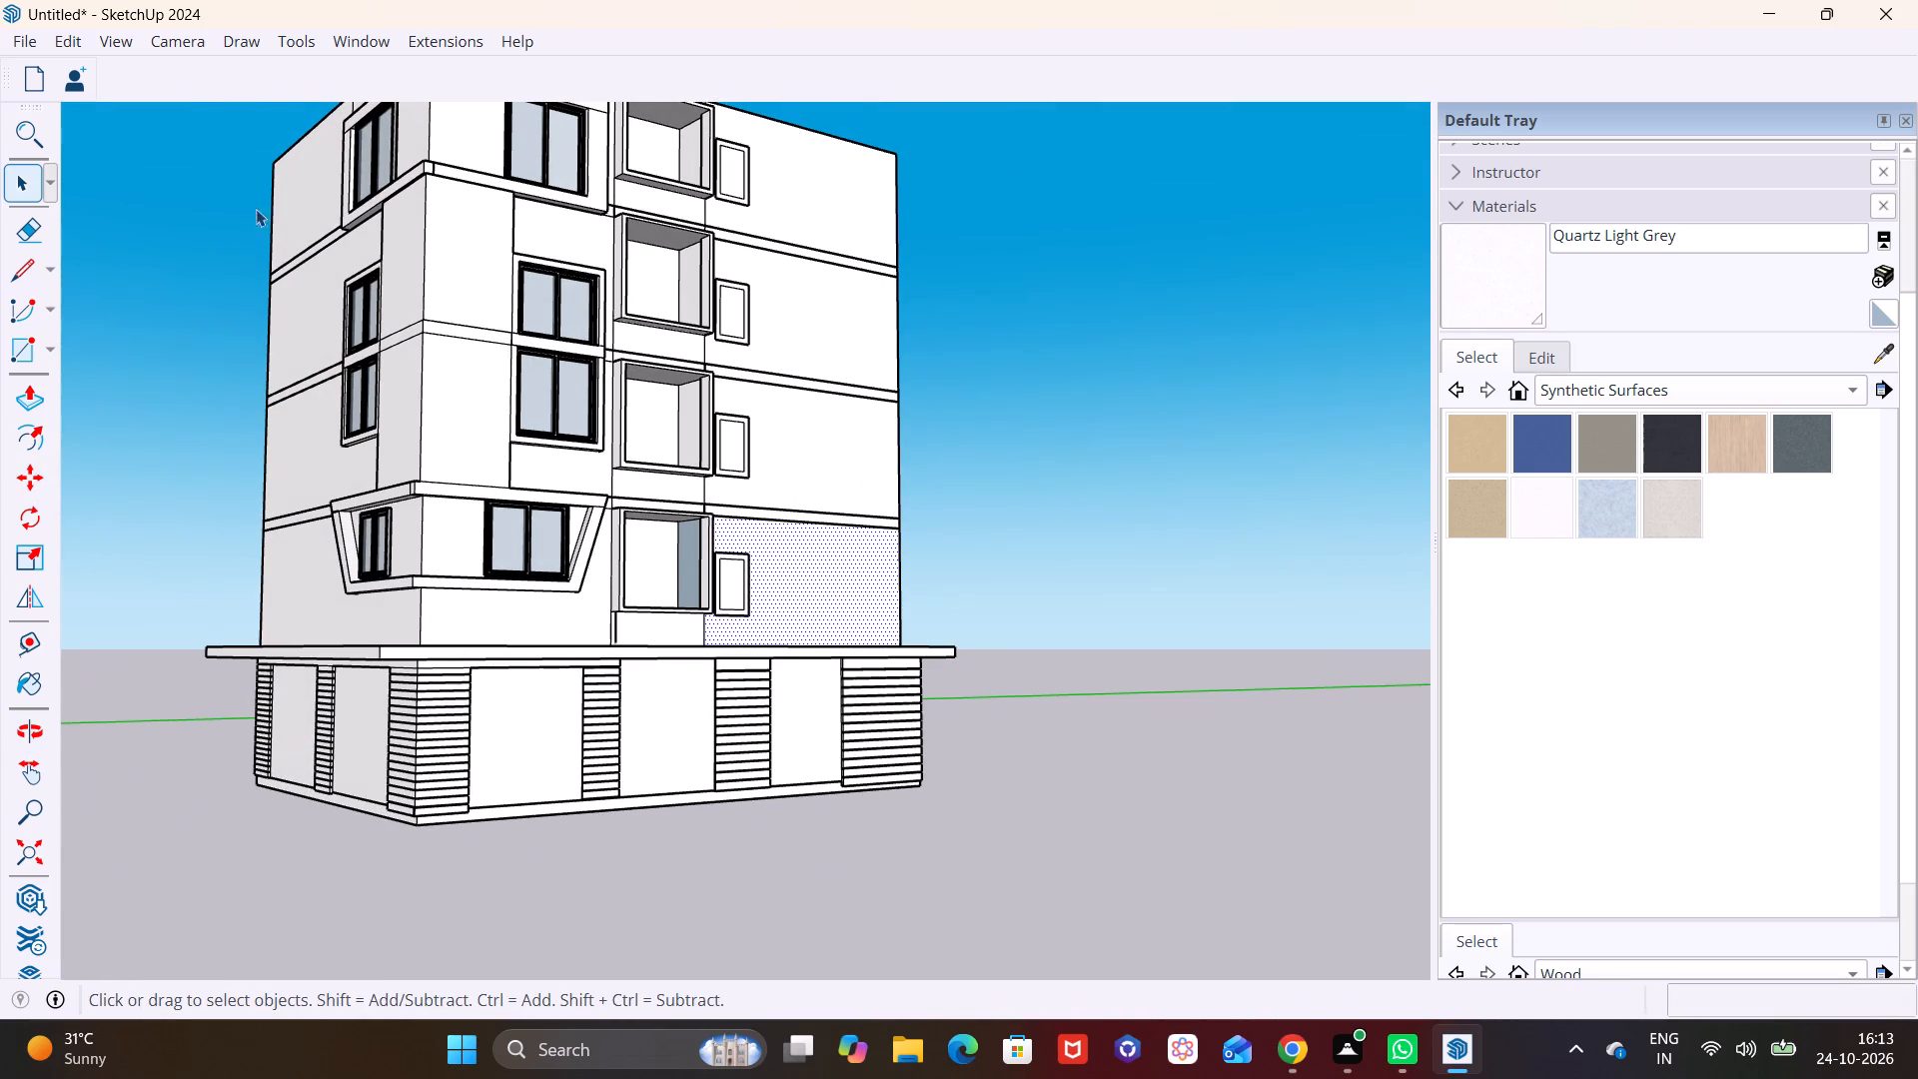
{"action": "left_click", "coordinate": [1053, 480]}
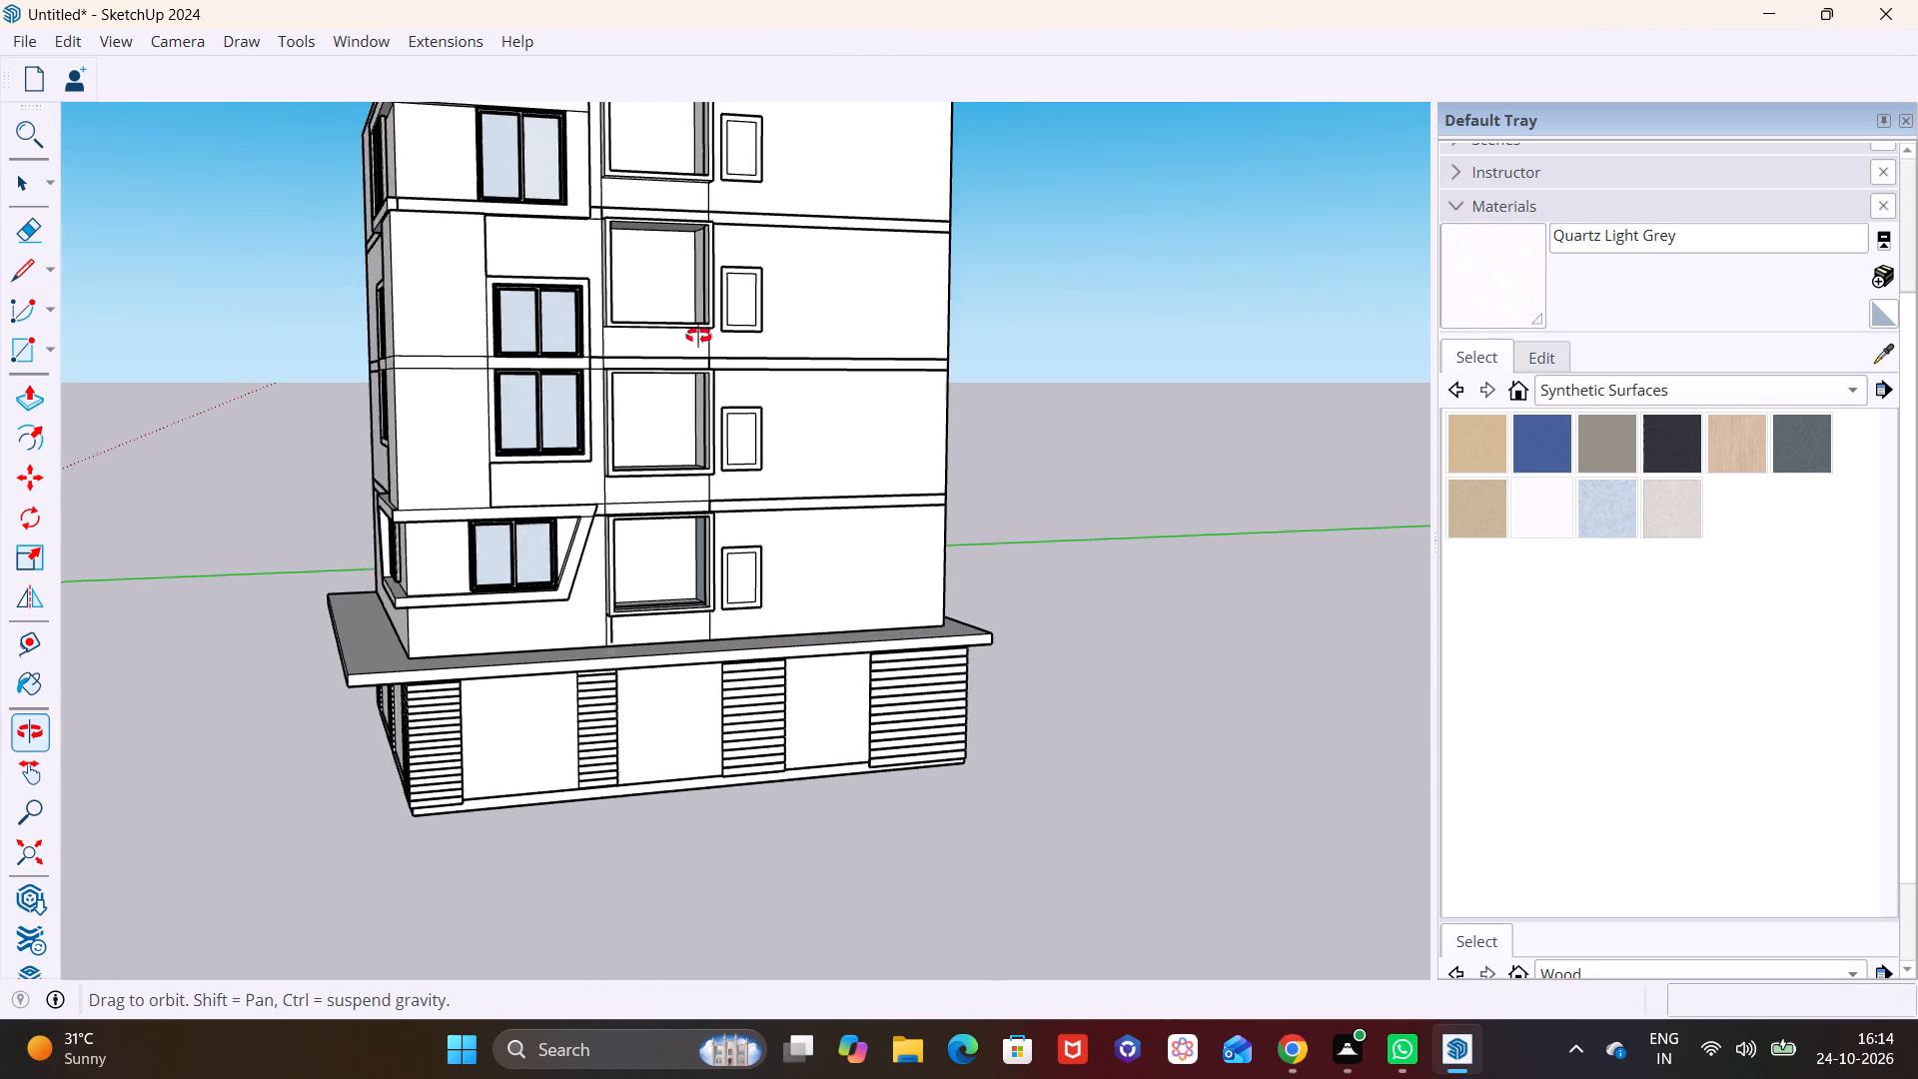
{"action": "middle_click_drag", "start_coordinate": [837, 364], "coordinate": [782, 511], "text": "shift"}
{"action": "scroll", "coordinate": [699, 219], "scroll_direction": "up", "scroll_amount": 5}
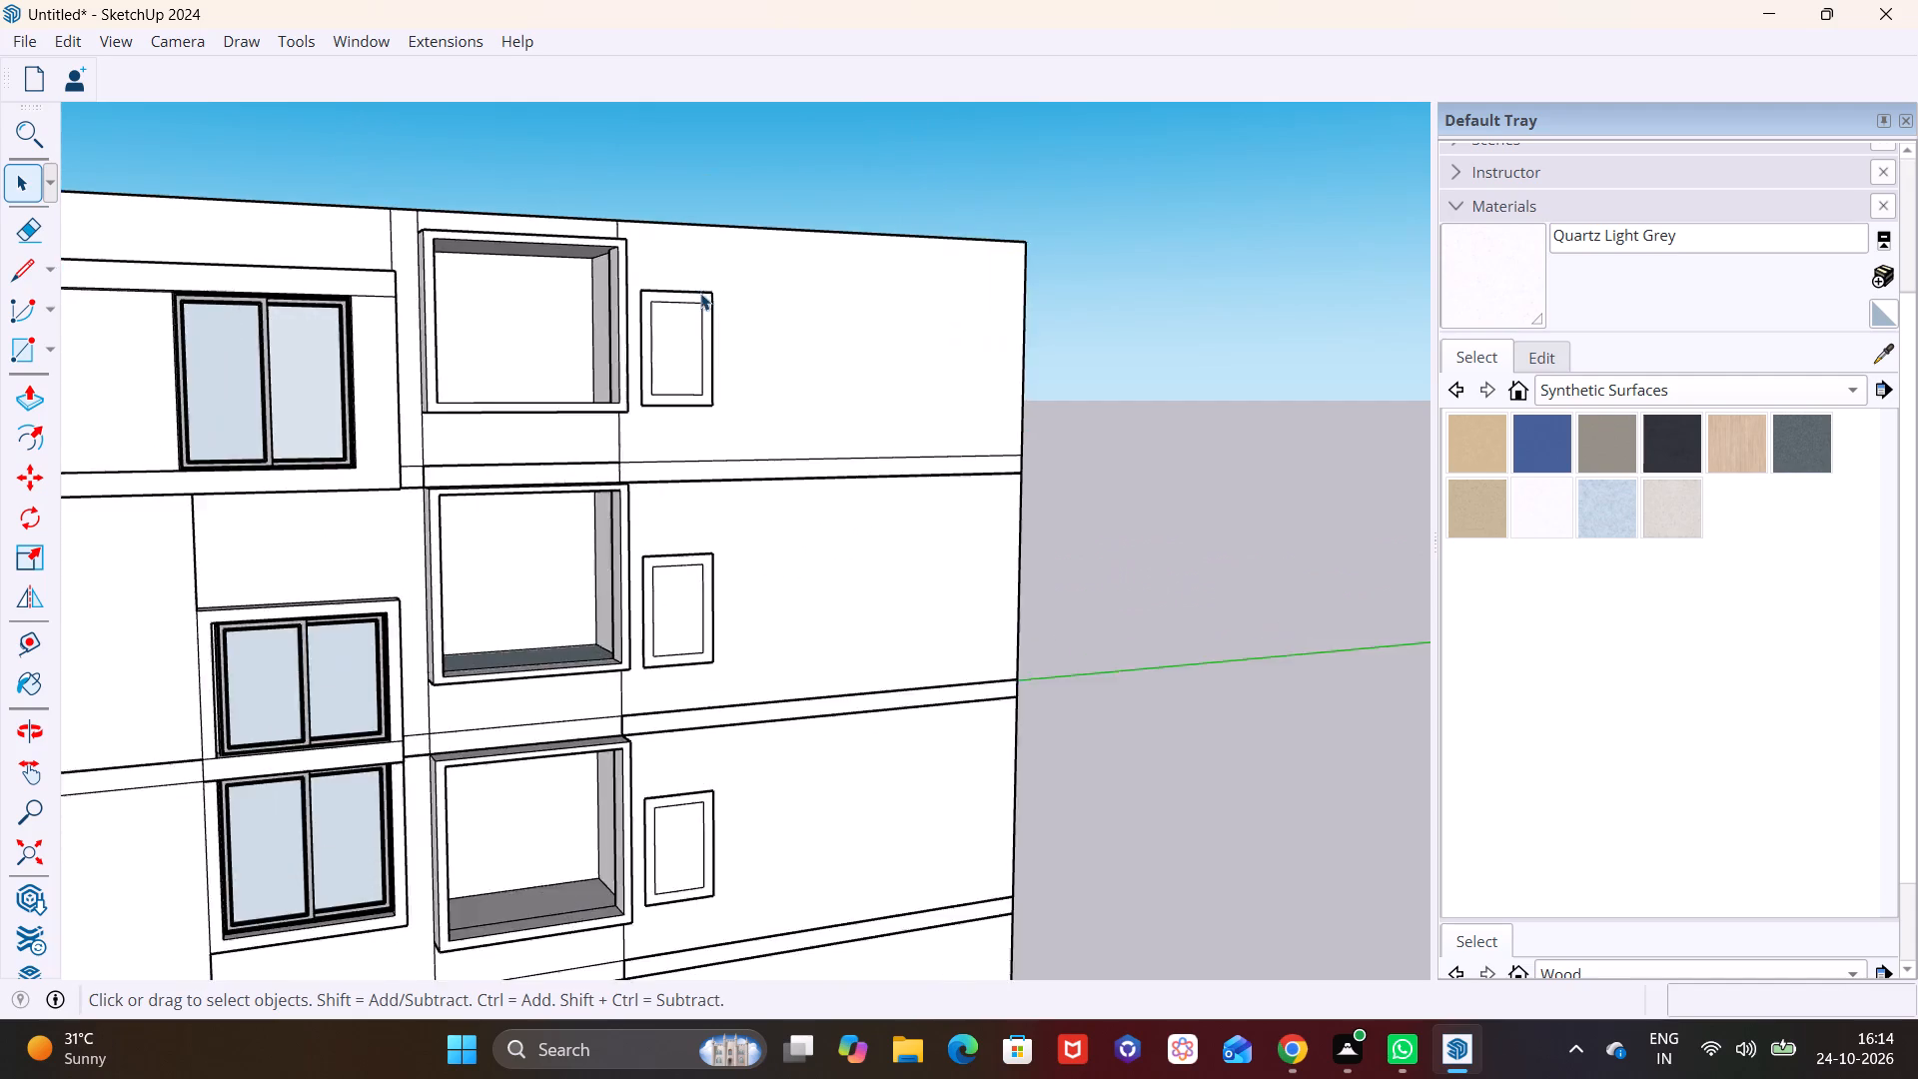
{"action": "scroll", "coordinate": [700, 293], "scroll_direction": "up", "scroll_amount": 2}
{"action": "middle_click_drag", "start_coordinate": [699, 318], "coordinate": [505, 376]}
Pull the border face of the top-storey rectangle group out about 1' 2 5/16" into a projecting frame, and close the group.
{"action": "left_click", "coordinate": [711, 345]}
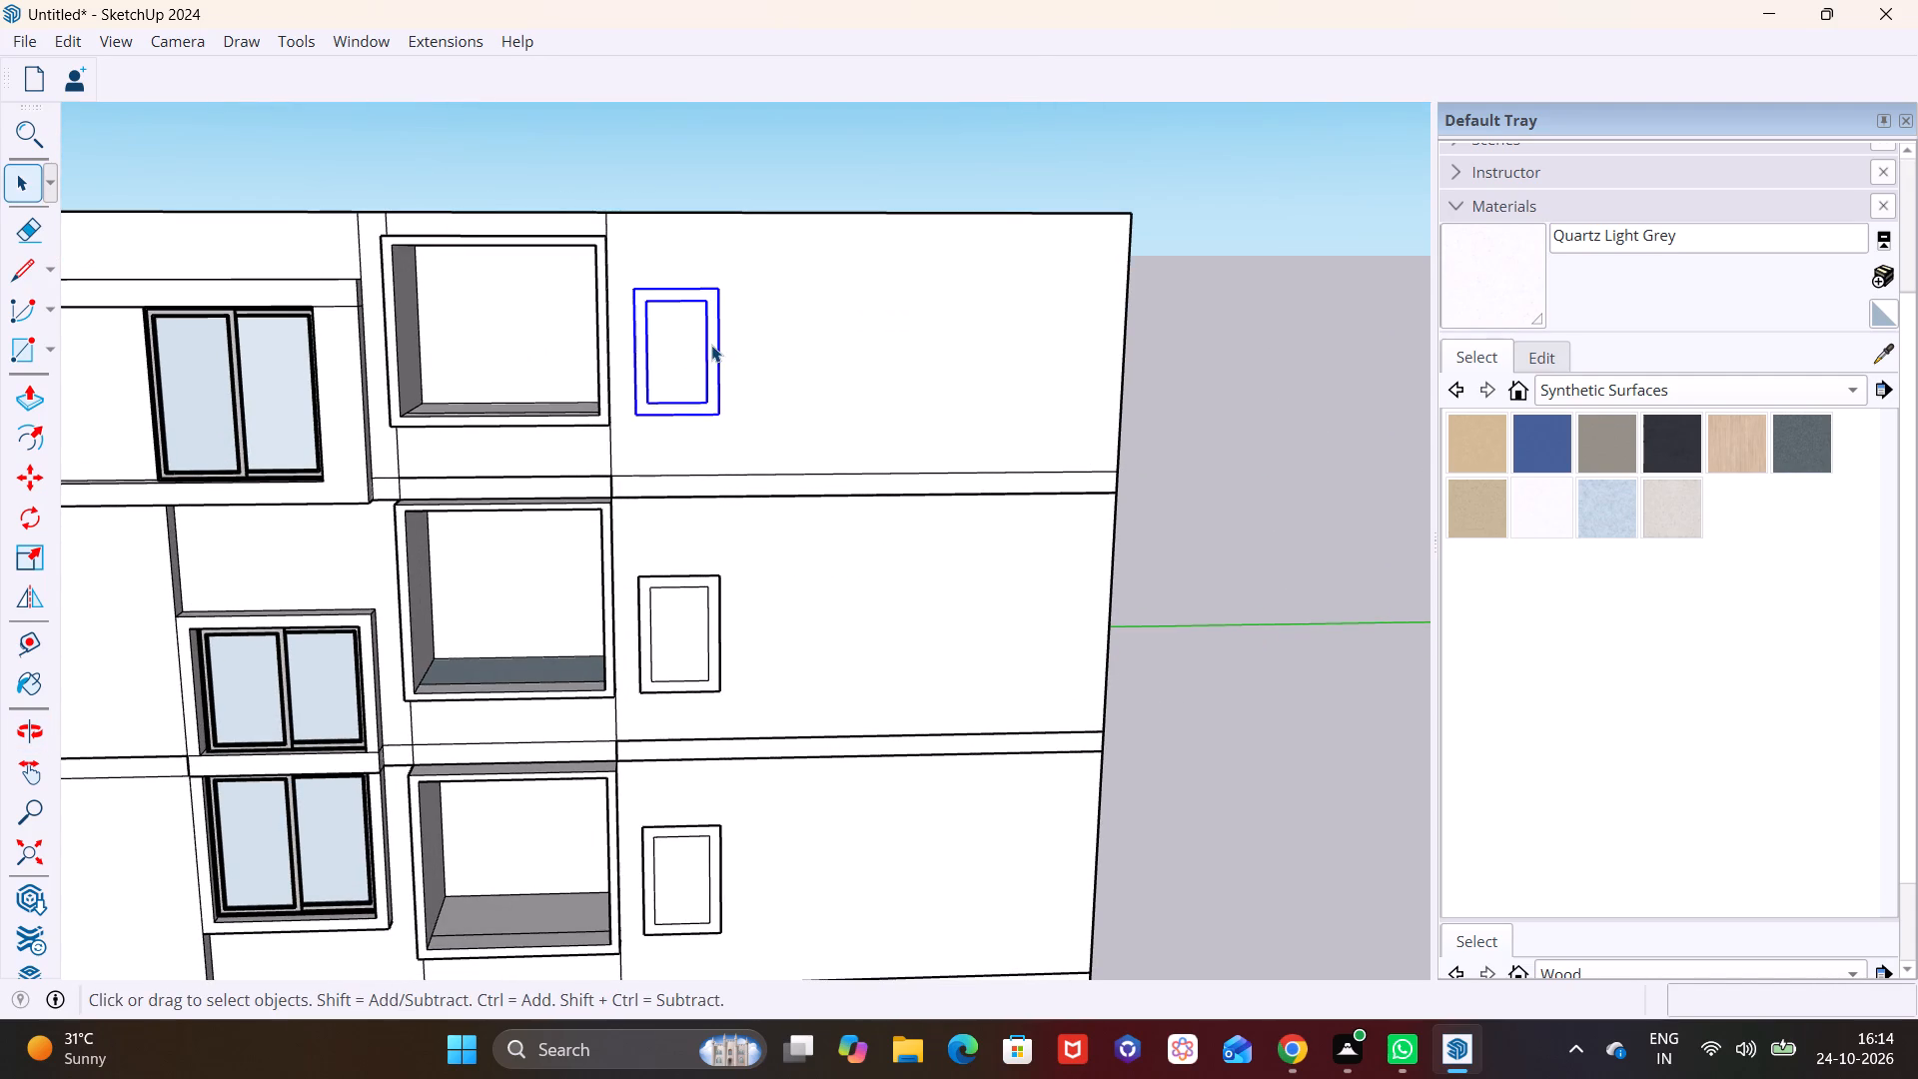
{"action": "scroll", "coordinate": [711, 345], "scroll_direction": "up", "scroll_amount": 6}
{"action": "triple_click", "coordinate": [713, 342]}
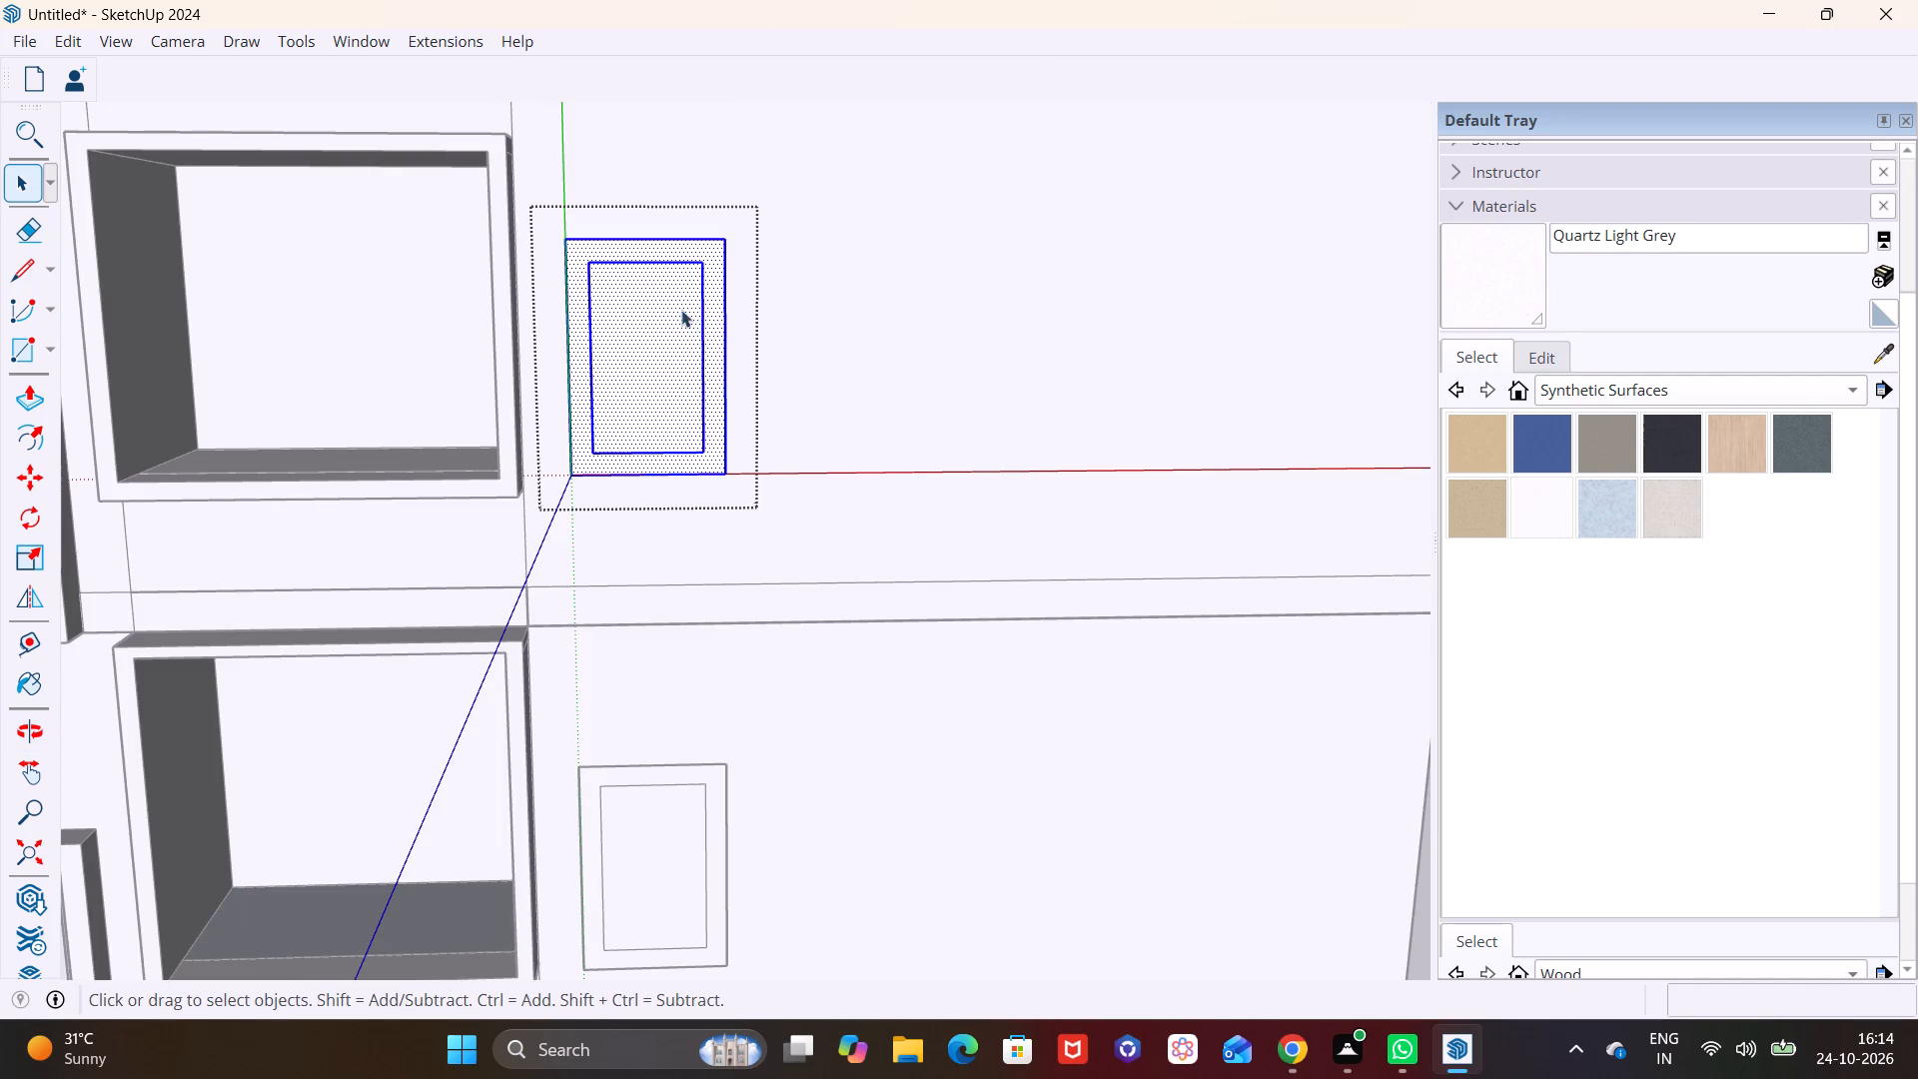
{"action": "left_click", "coordinate": [717, 312]}
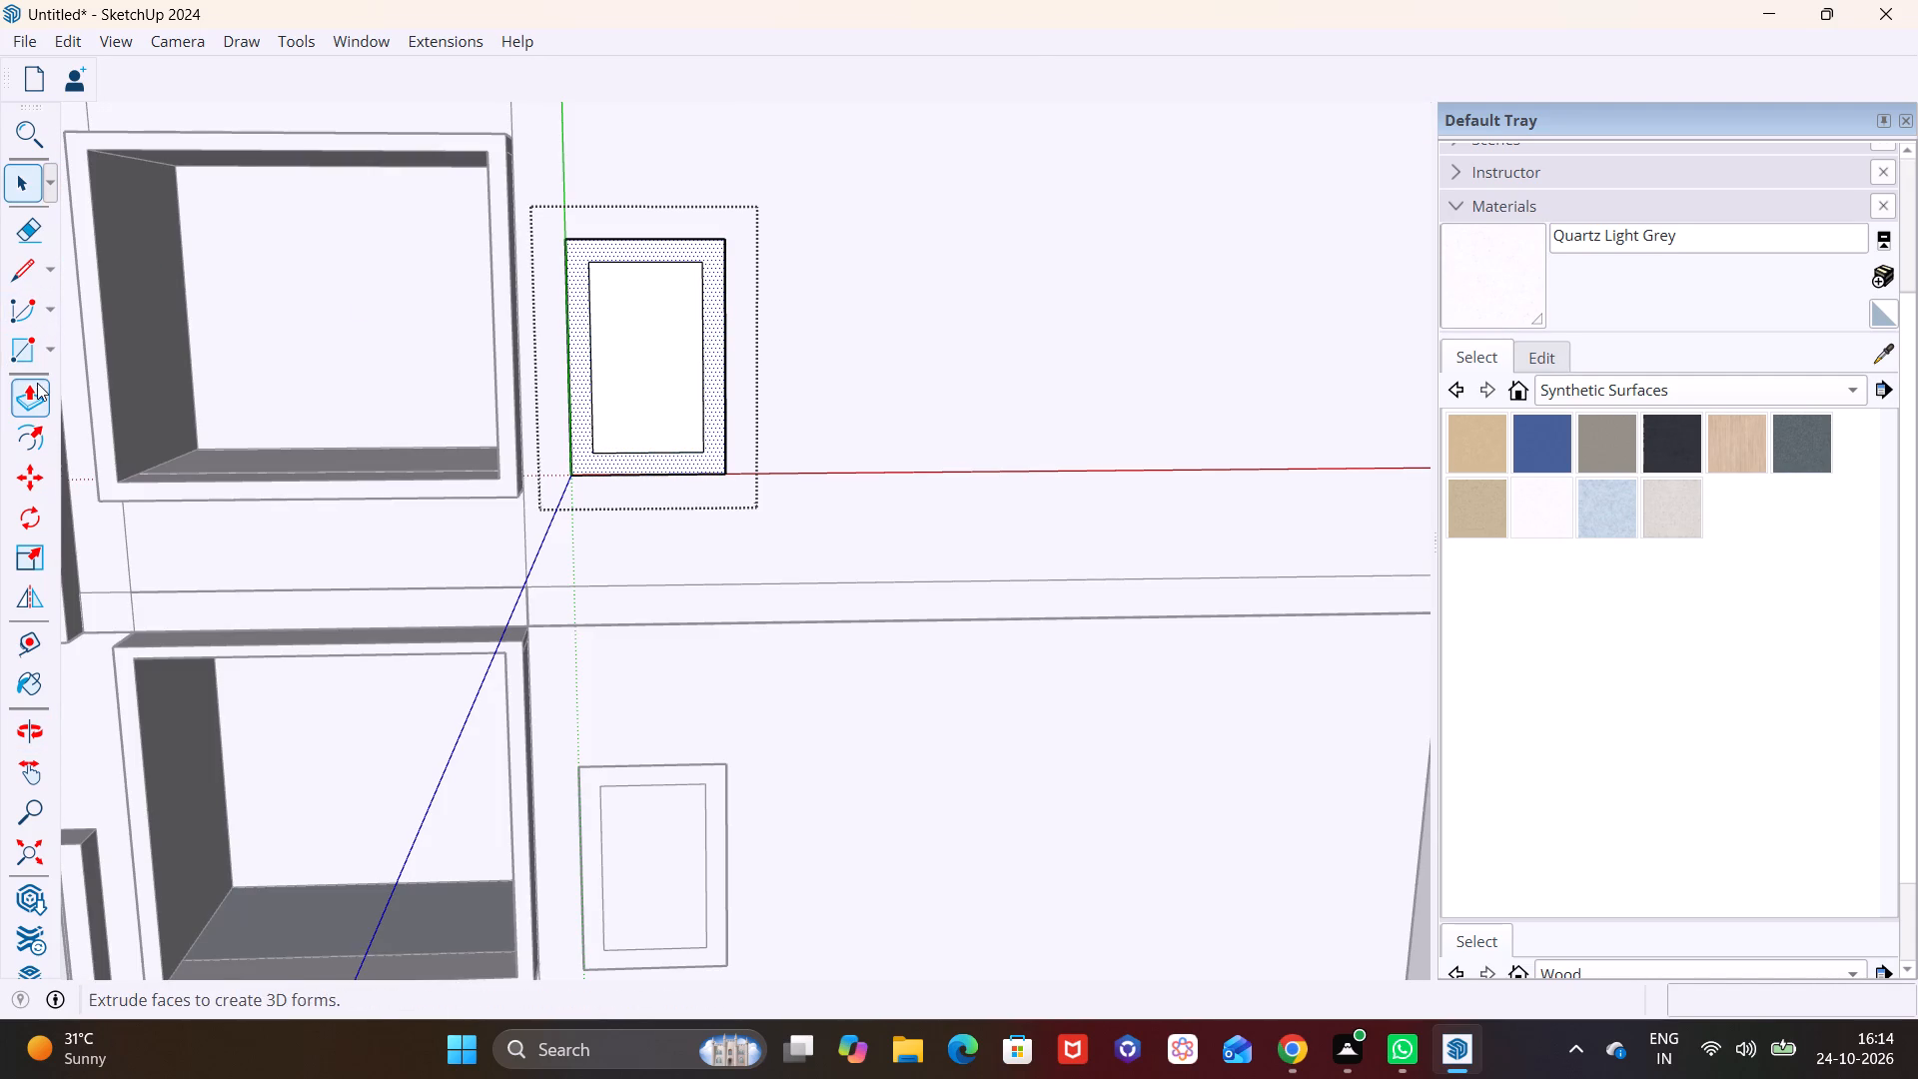
{"action": "left_click", "coordinate": [37, 385]}
{"action": "left_click", "coordinate": [718, 320]}
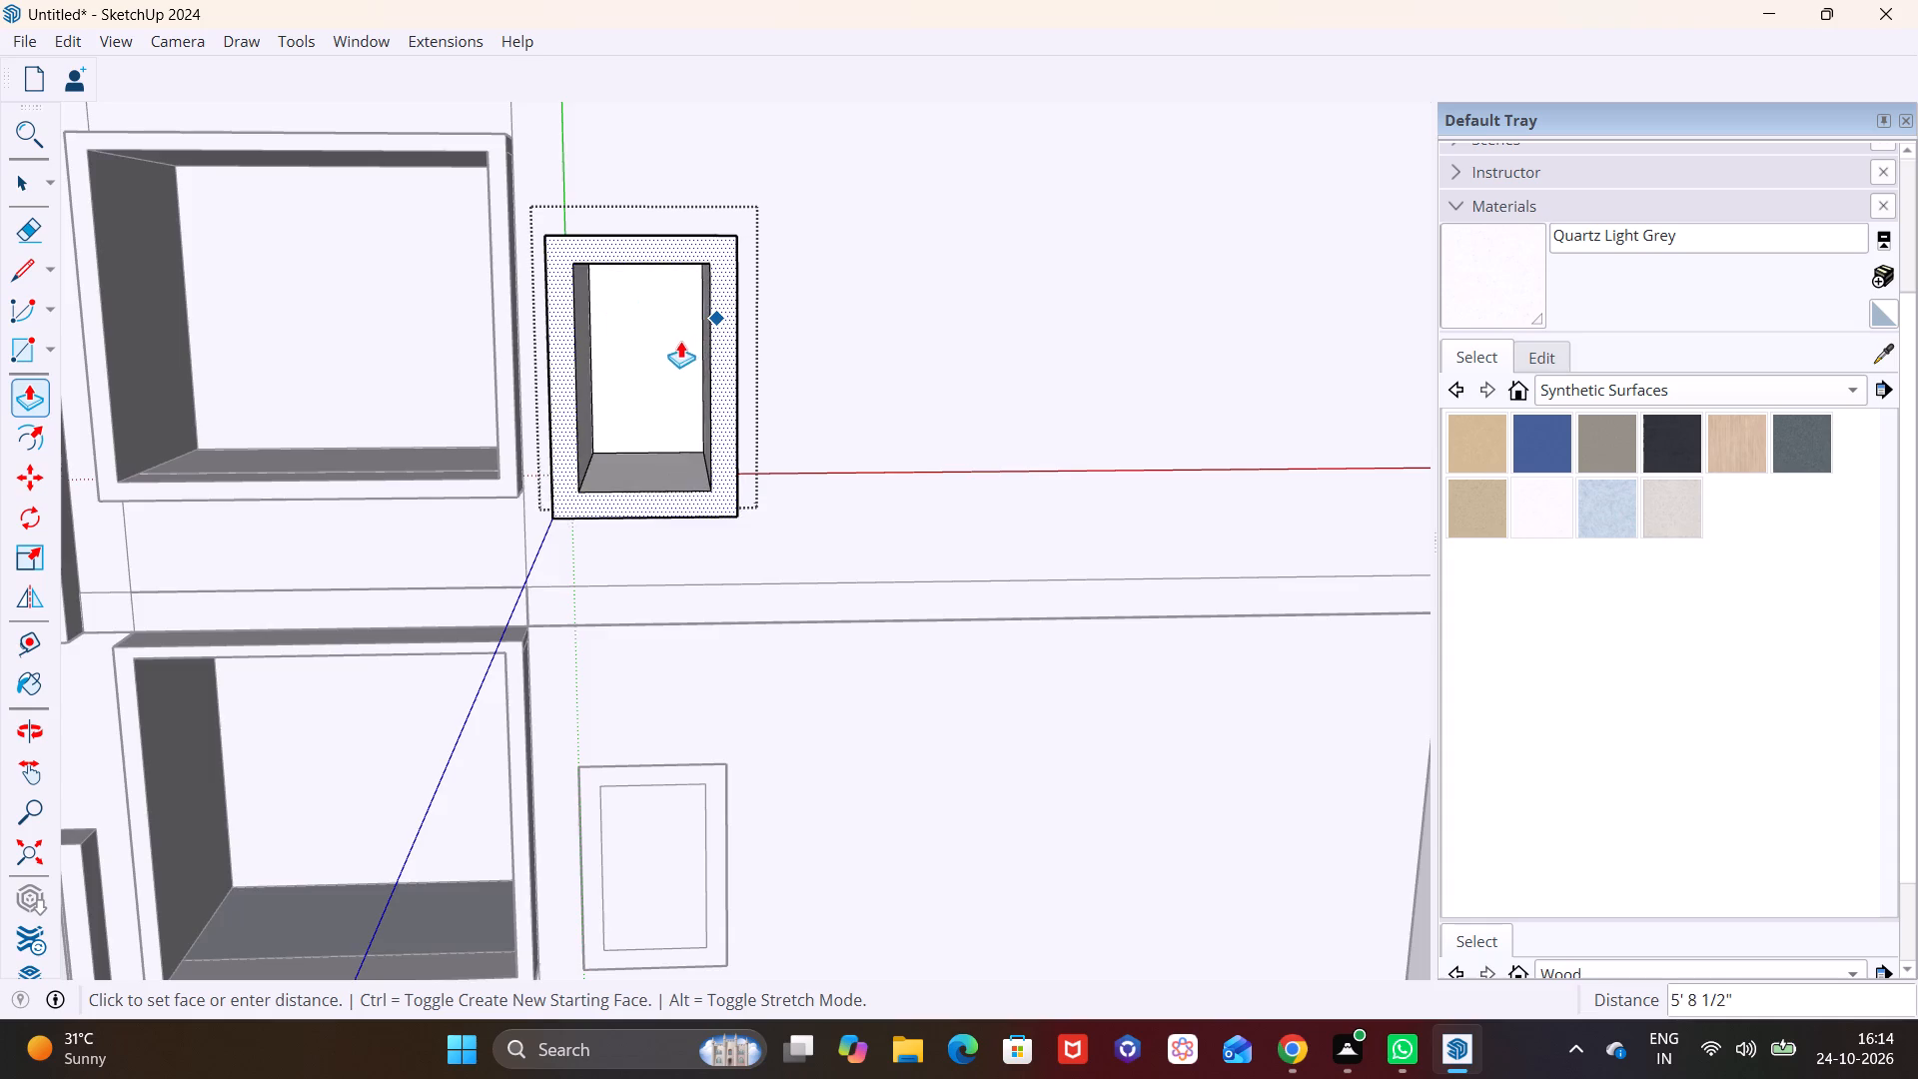
{"action": "scroll", "coordinate": [604, 312], "scroll_direction": "down", "scroll_amount": 11}
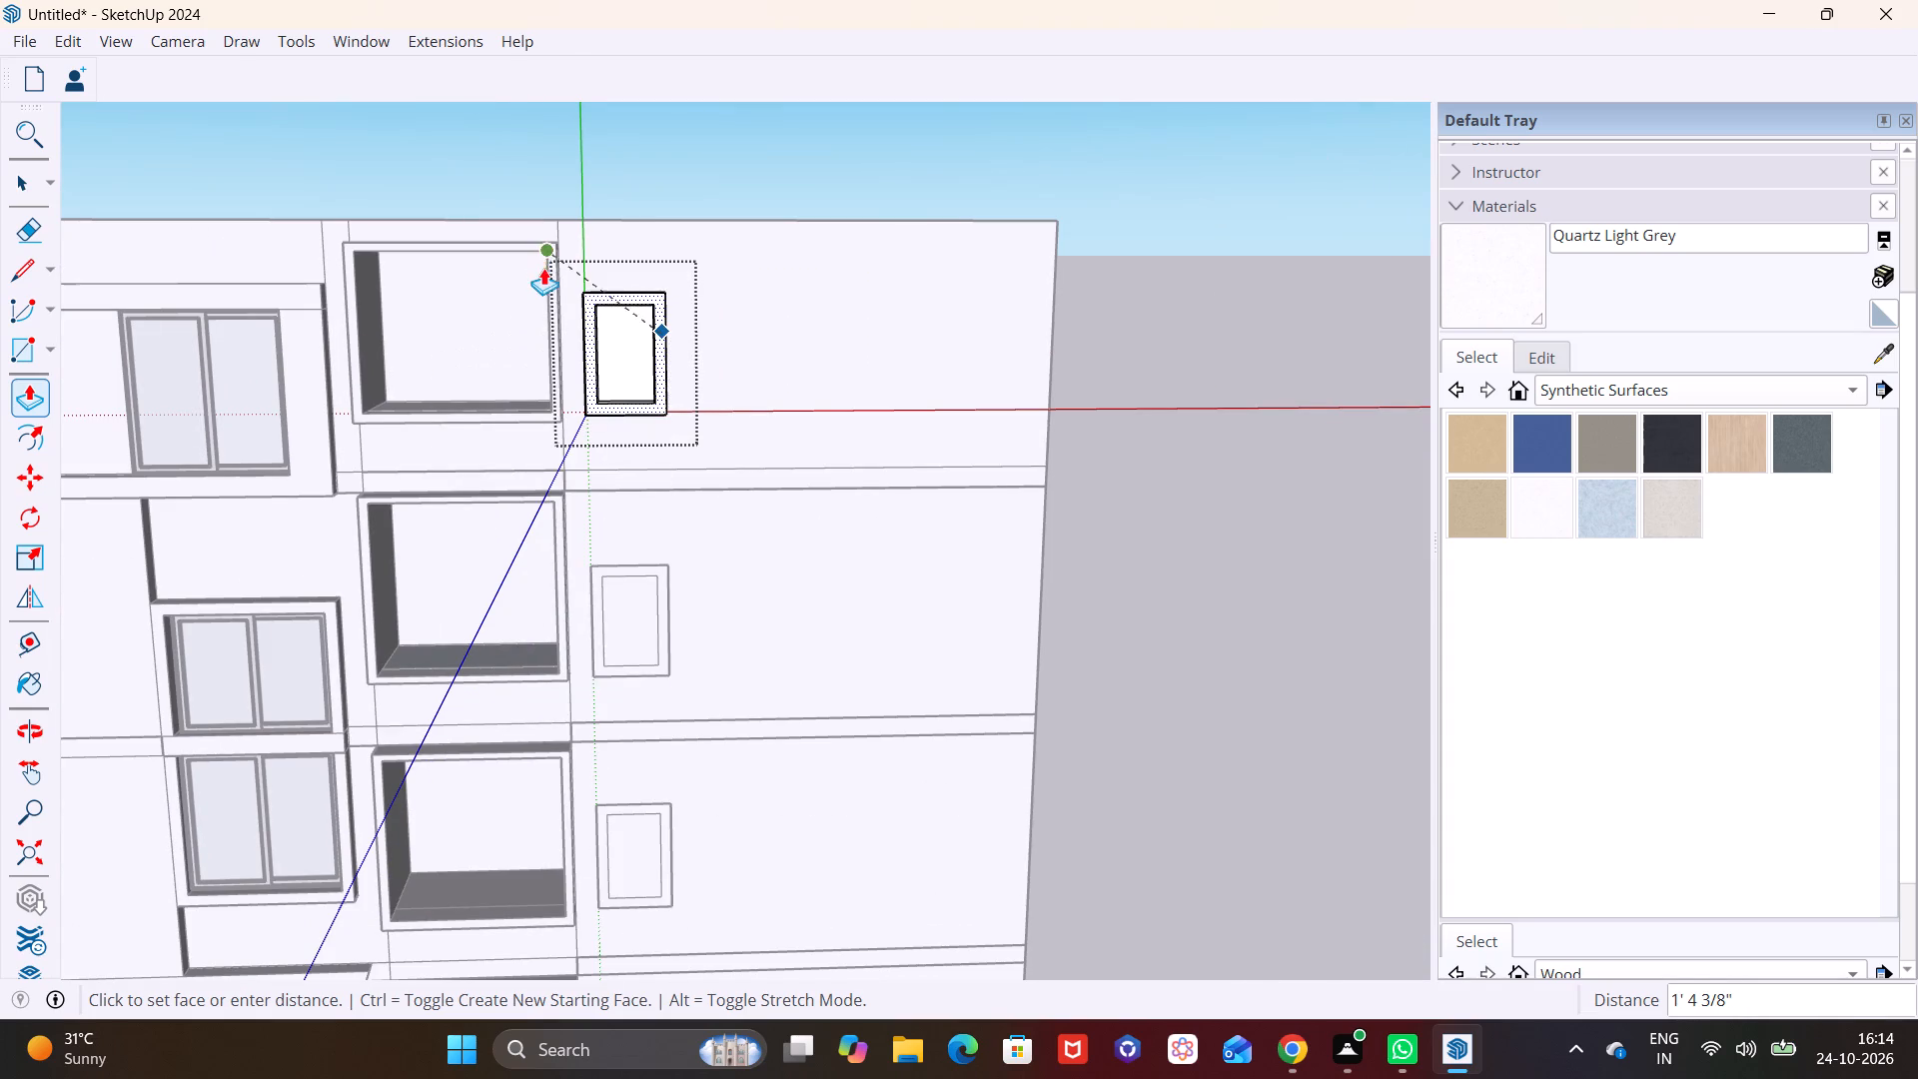
{"action": "scroll", "coordinate": [652, 329], "scroll_direction": "up", "scroll_amount": 4}
{"action": "middle_click_drag", "start_coordinate": [619, 337], "coordinate": [911, 343]}
{"action": "left_click", "coordinate": [759, 341]}
{"action": "scroll", "coordinate": [782, 491], "scroll_direction": "down", "scroll_amount": 3}
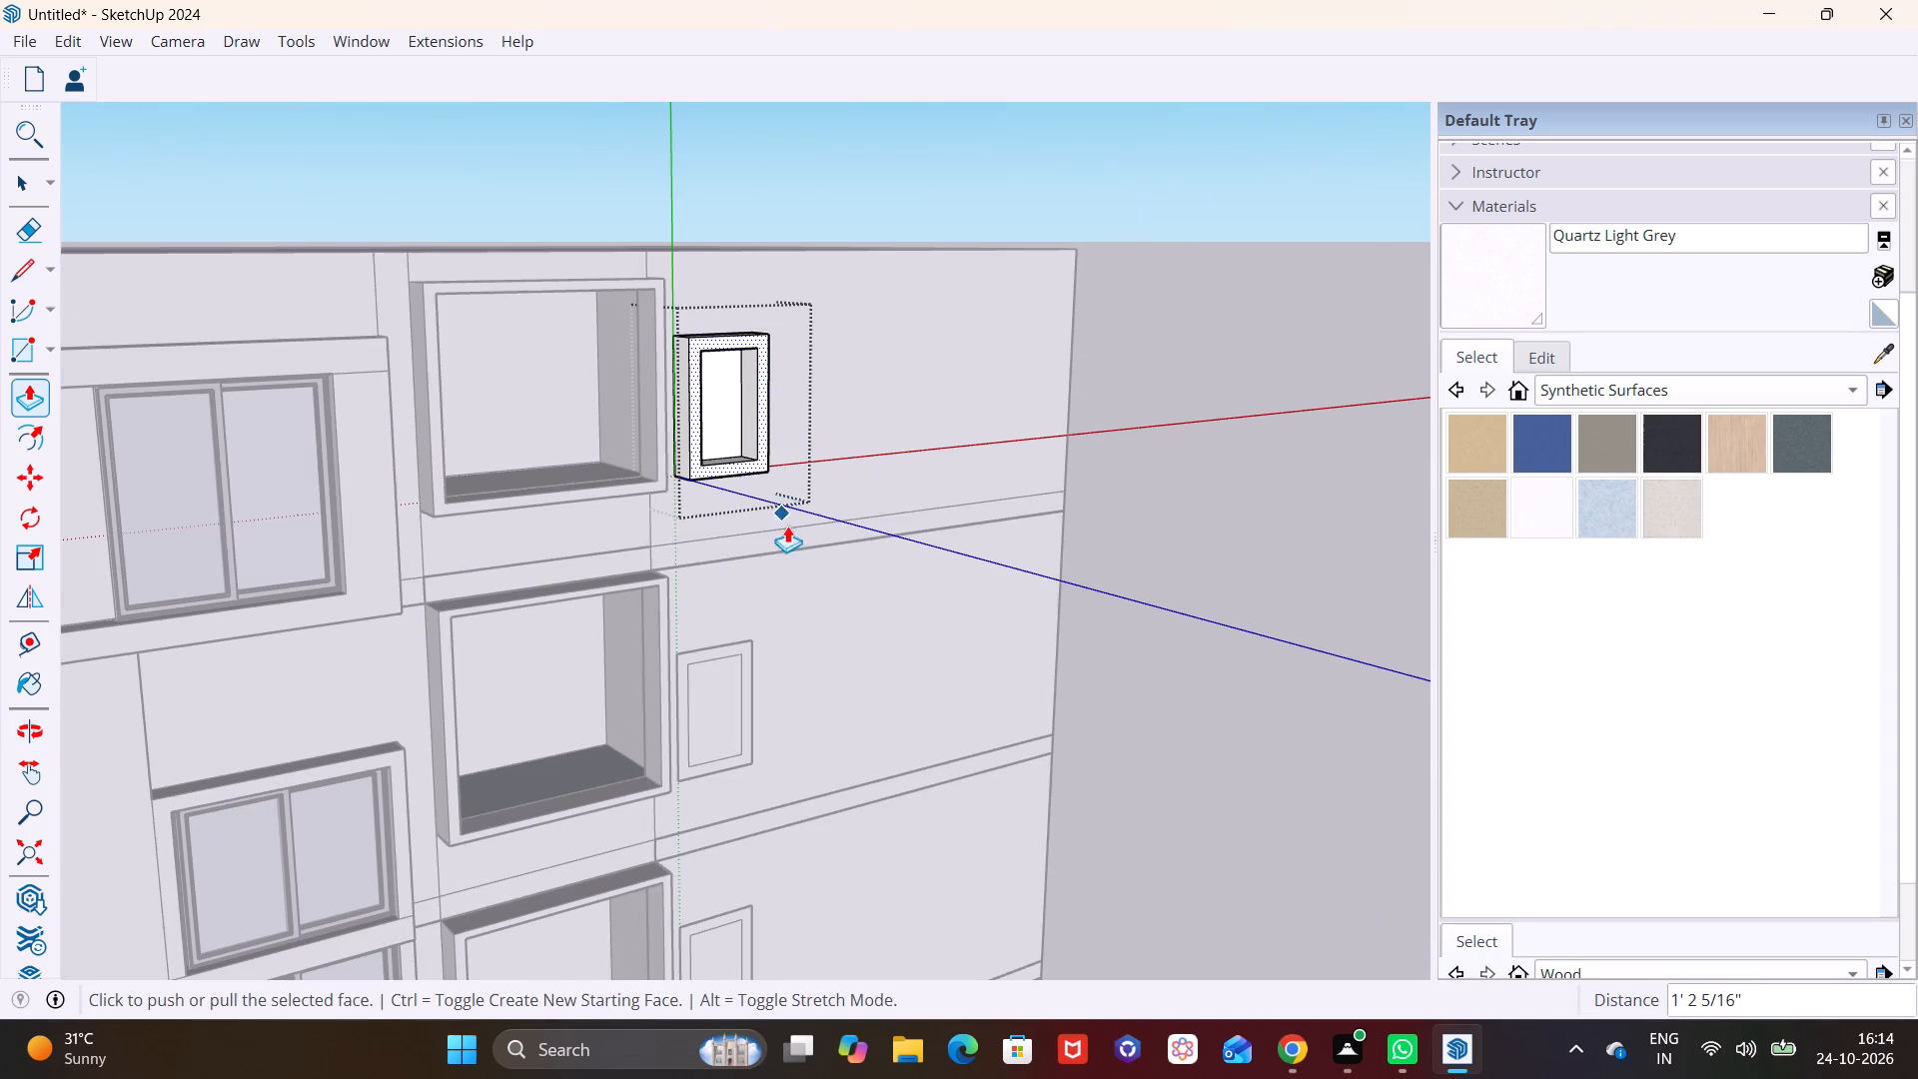
{"action": "middle_click", "coordinate": [789, 554]}
{"action": "key", "text": "space"}
{"action": "left_click", "coordinate": [911, 656]}
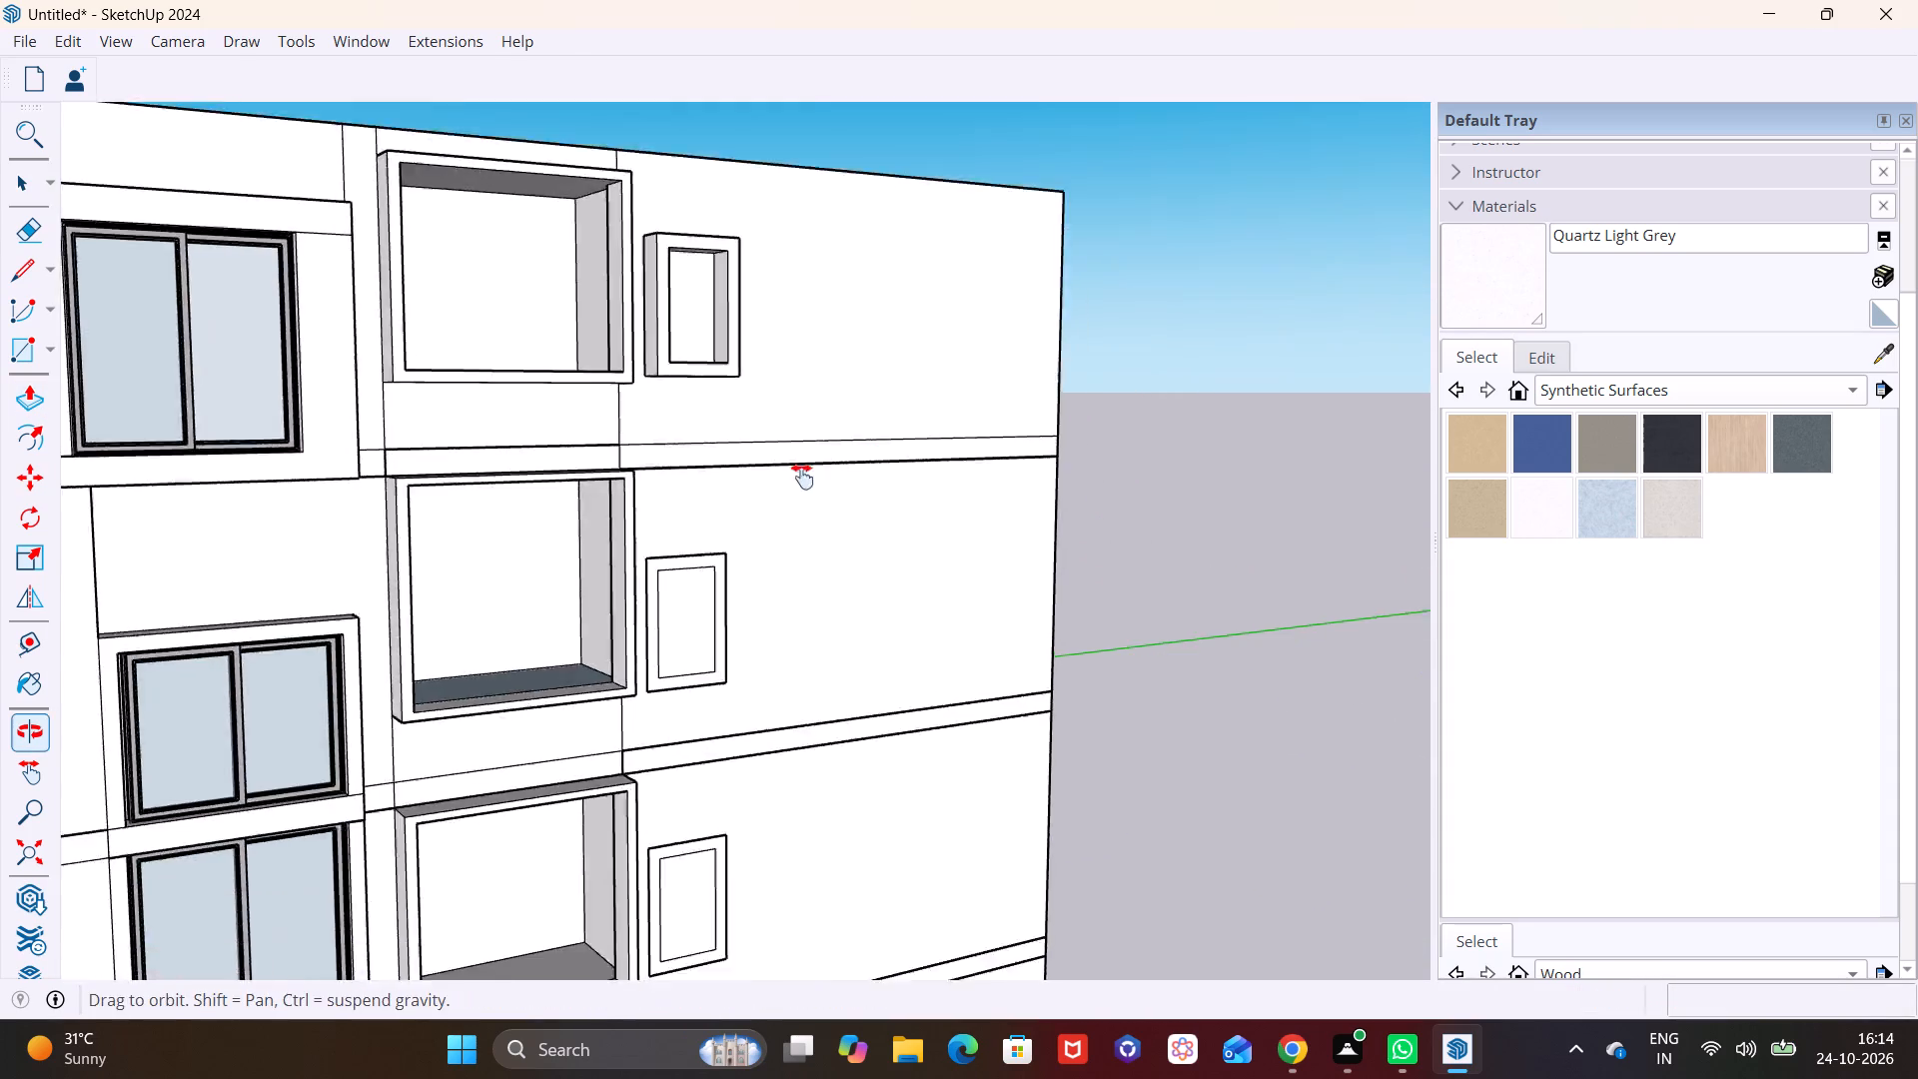
Pull the border face of the second rectangle group from the top out by the same distance, and close the group.
{"action": "triple_click", "coordinate": [673, 417]}
{"action": "left_click", "coordinate": [675, 427]}
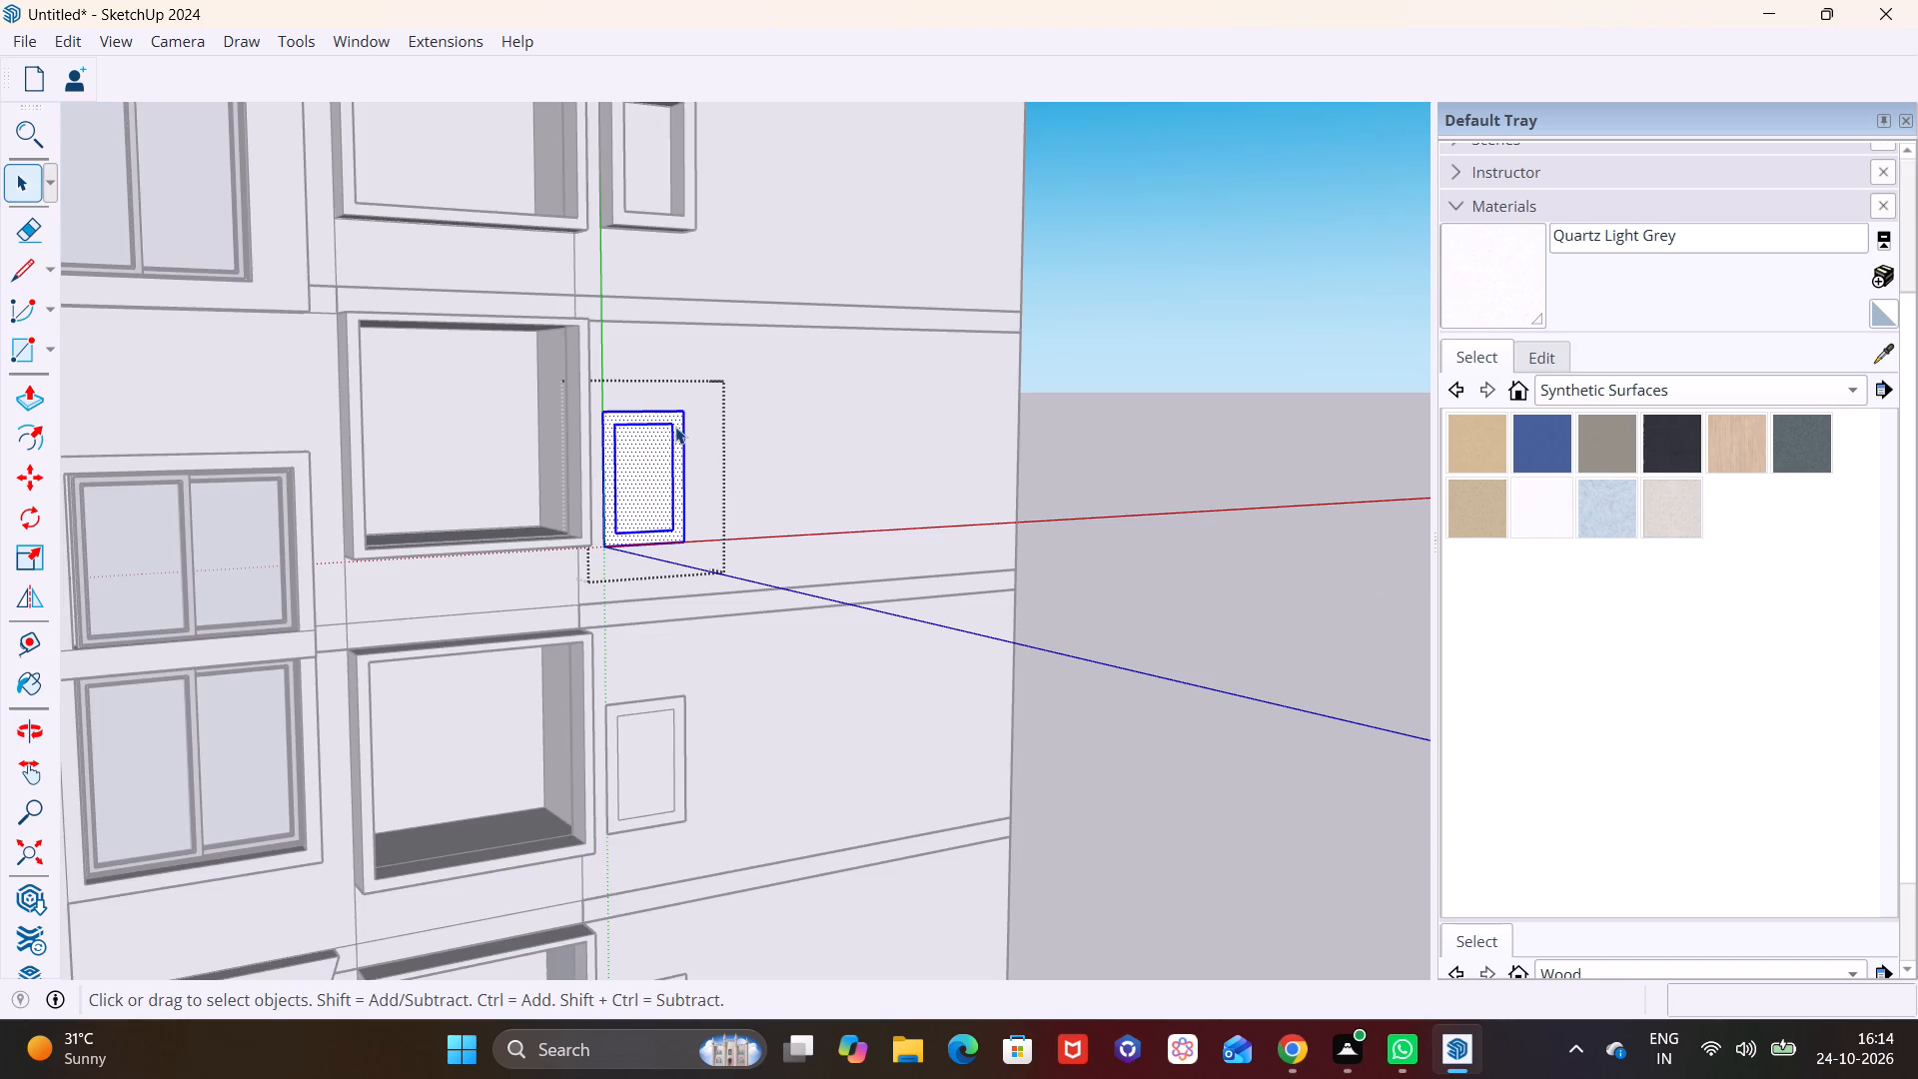
{"action": "left_click", "coordinate": [678, 435]}
{"action": "left_click", "coordinate": [35, 384]}
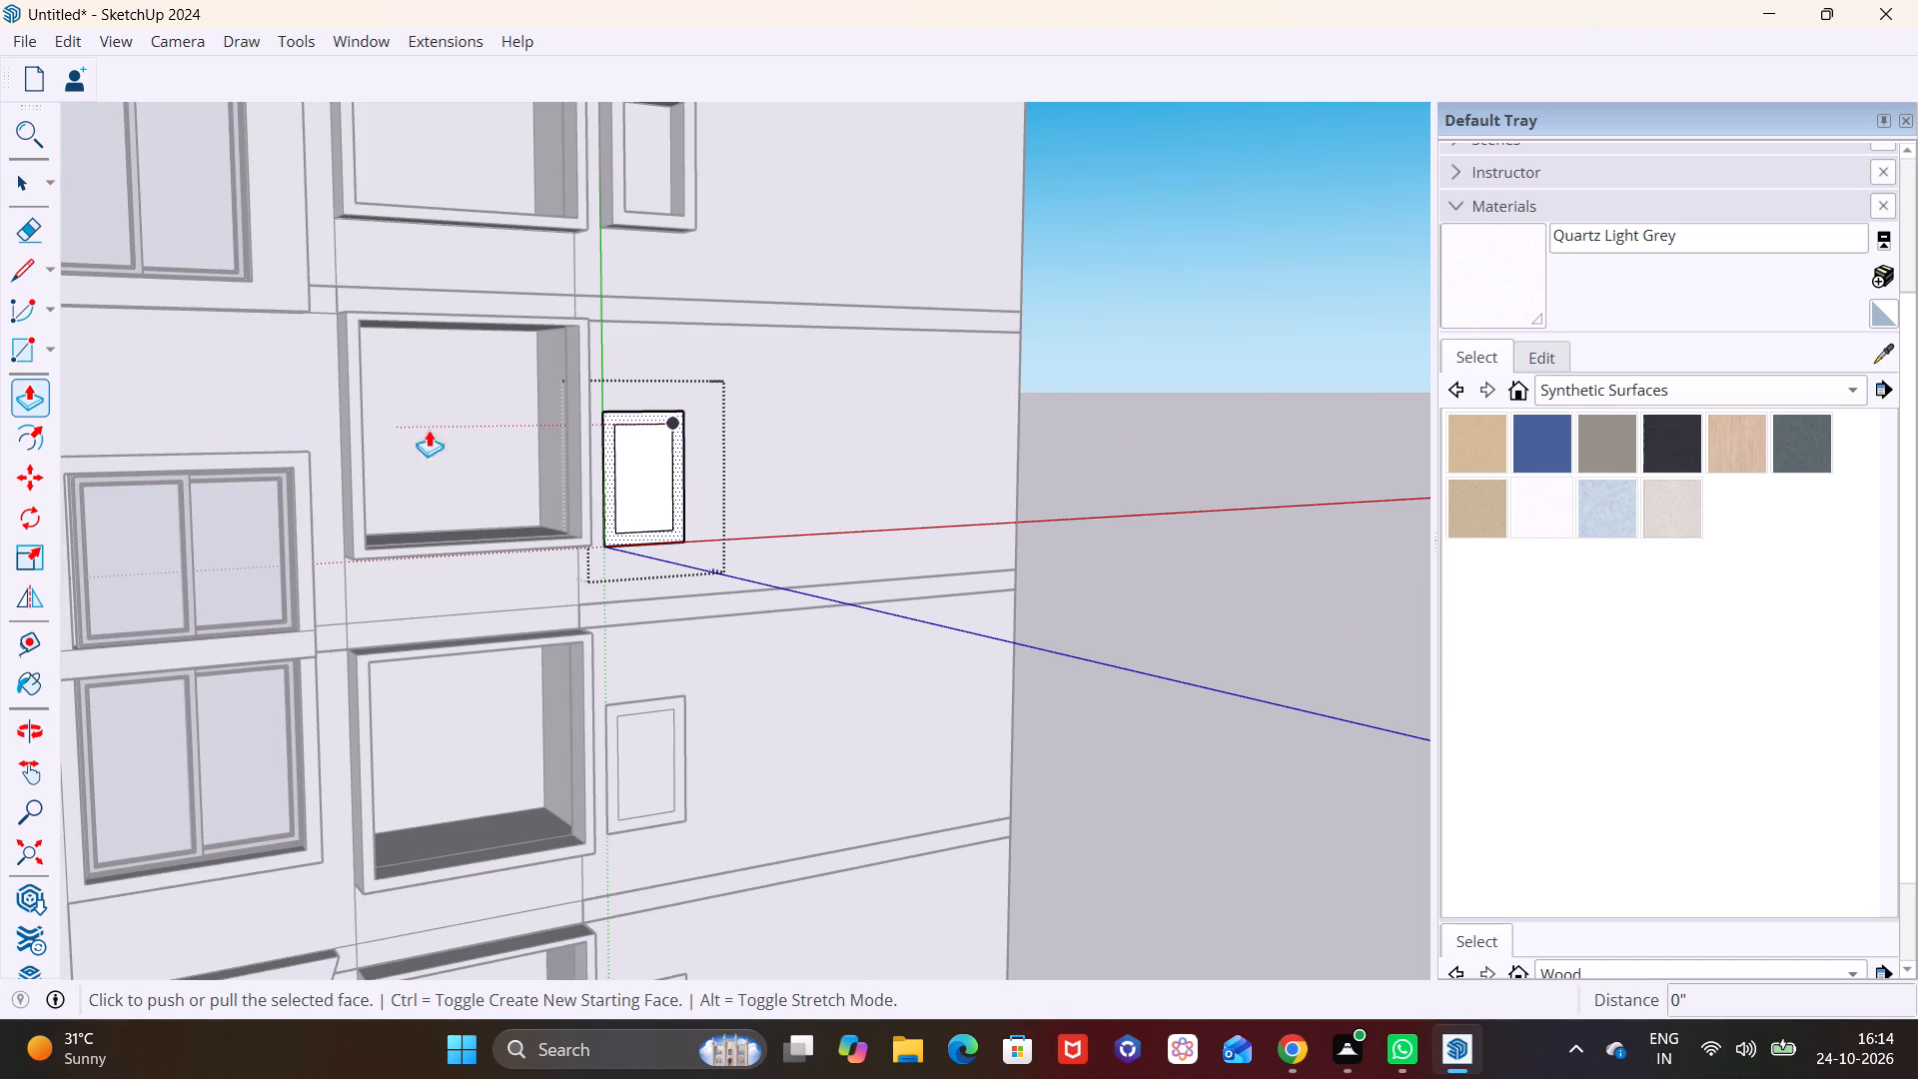
{"action": "scroll", "coordinate": [662, 427], "scroll_direction": "up", "scroll_amount": 8}
{"action": "double_click", "coordinate": [695, 437]}
{"action": "scroll", "coordinate": [687, 480], "scroll_direction": "down", "scroll_amount": 6}
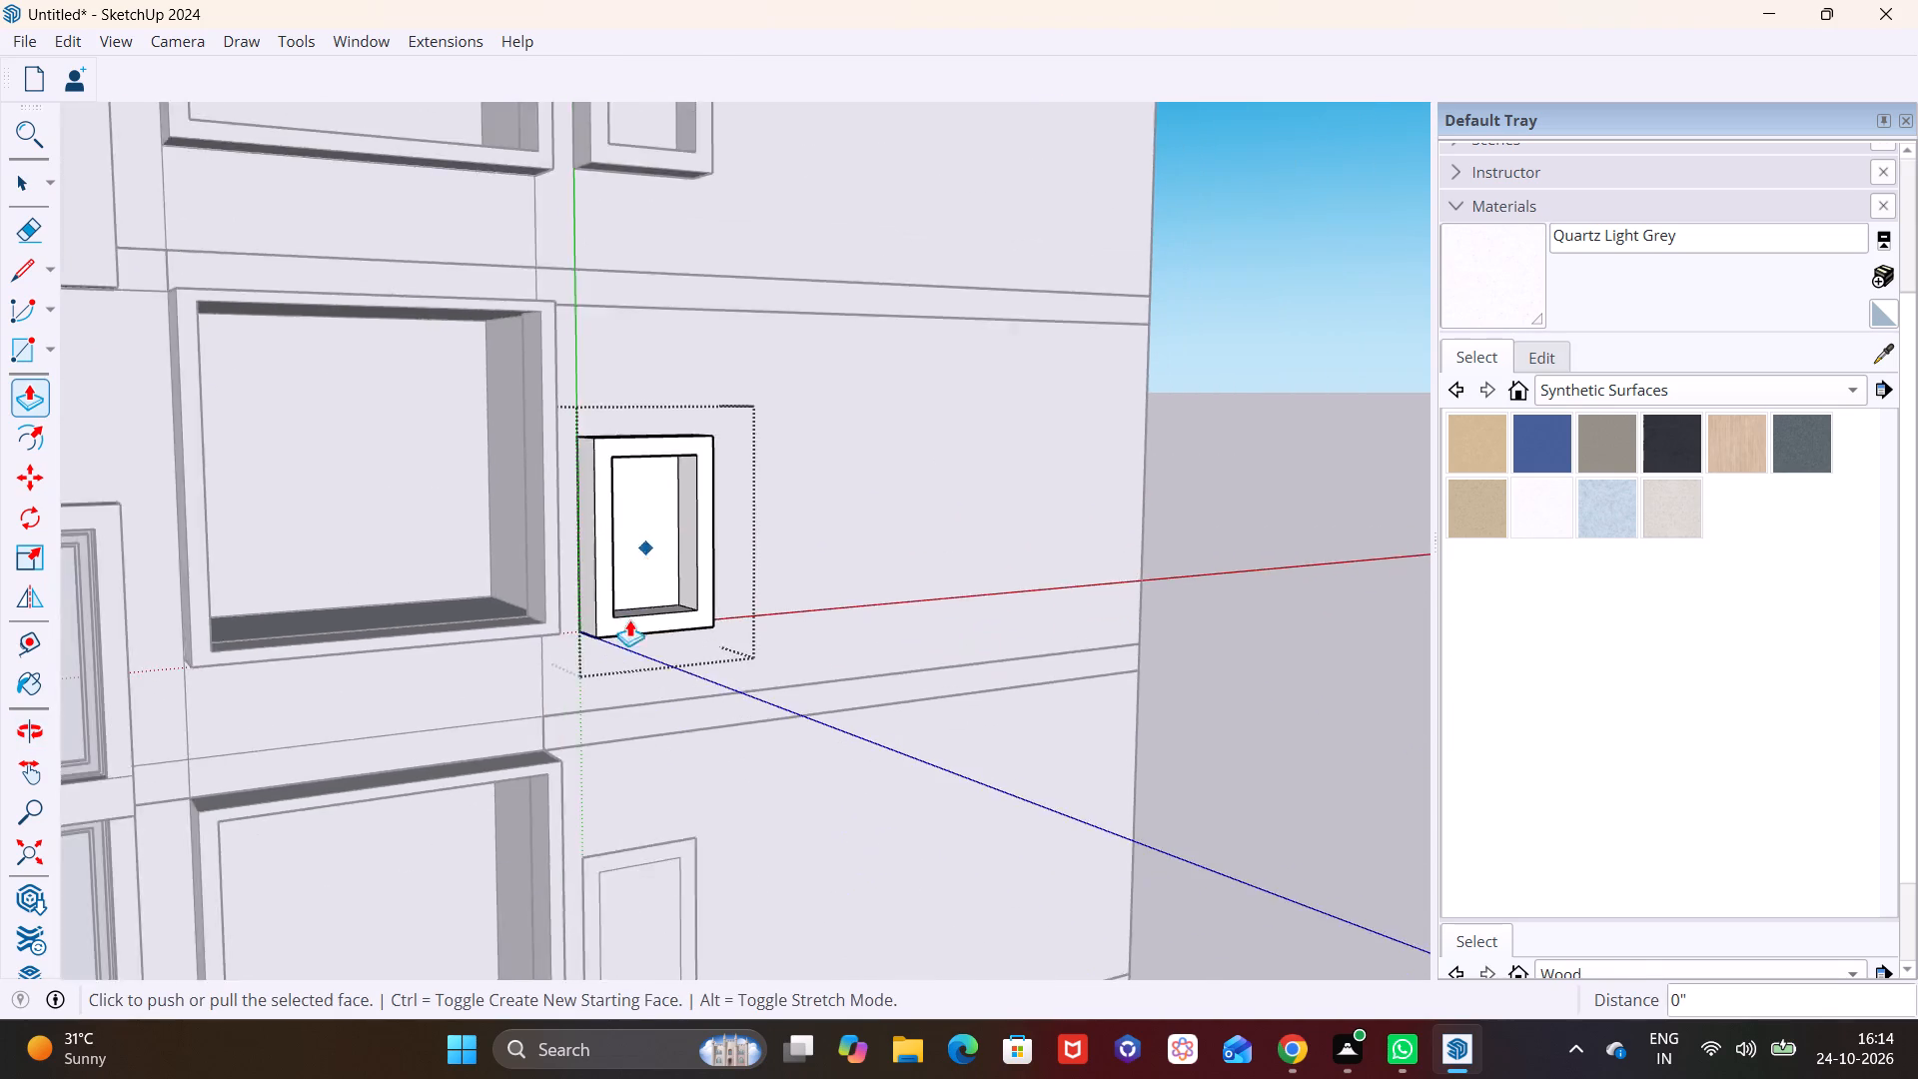
{"action": "scroll", "coordinate": [629, 619], "scroll_direction": "down", "scroll_amount": 7}
{"action": "middle_click_drag", "start_coordinate": [700, 704], "coordinate": [711, 300], "text": "shift"}
{"action": "key", "text": "space"}
{"action": "left_click", "coordinate": [680, 366]}
Pull the border face of the third rectangle group from the top out by the same distance as the frames above, and close the group.
{"action": "scroll", "coordinate": [670, 360], "scroll_direction": "up", "scroll_amount": 3}
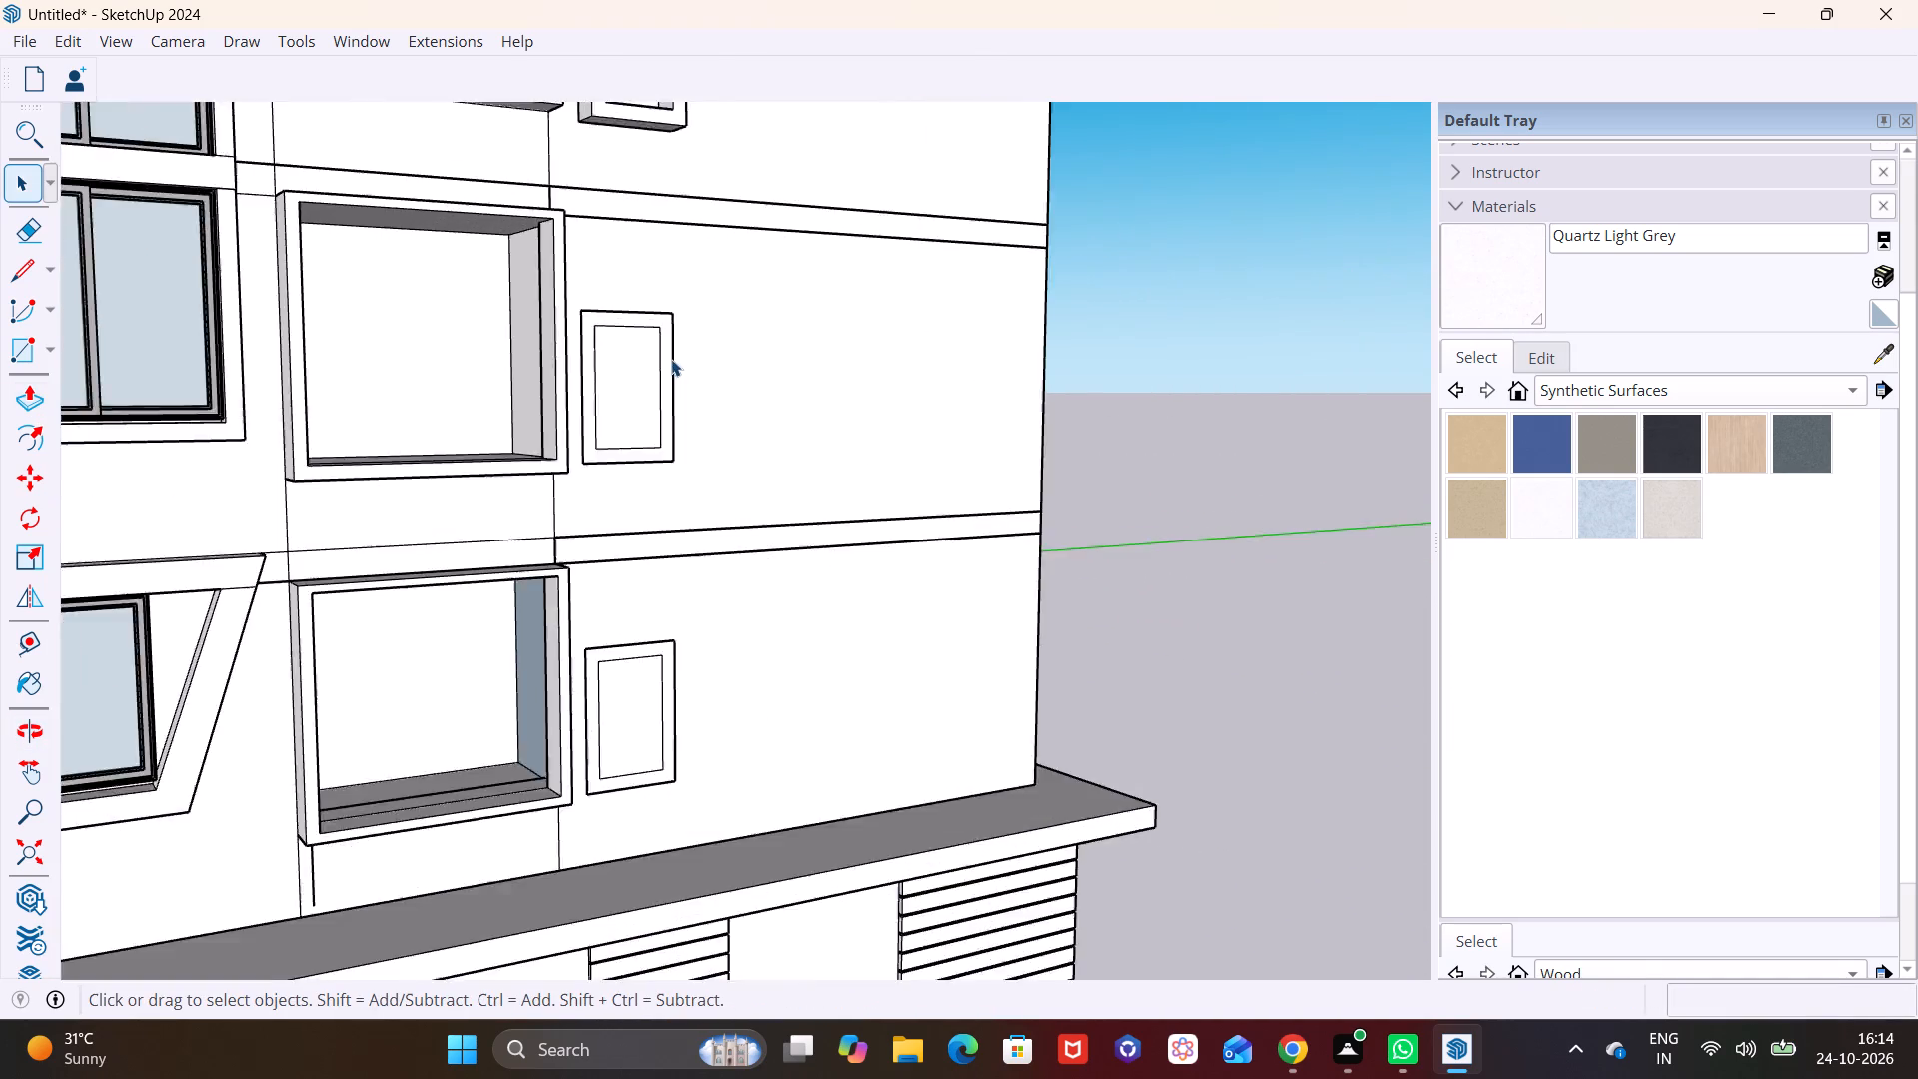
{"action": "scroll", "coordinate": [671, 359], "scroll_direction": "up", "scroll_amount": 6}
{"action": "triple_click", "coordinate": [661, 361]}
{"action": "double_click", "coordinate": [660, 361]}
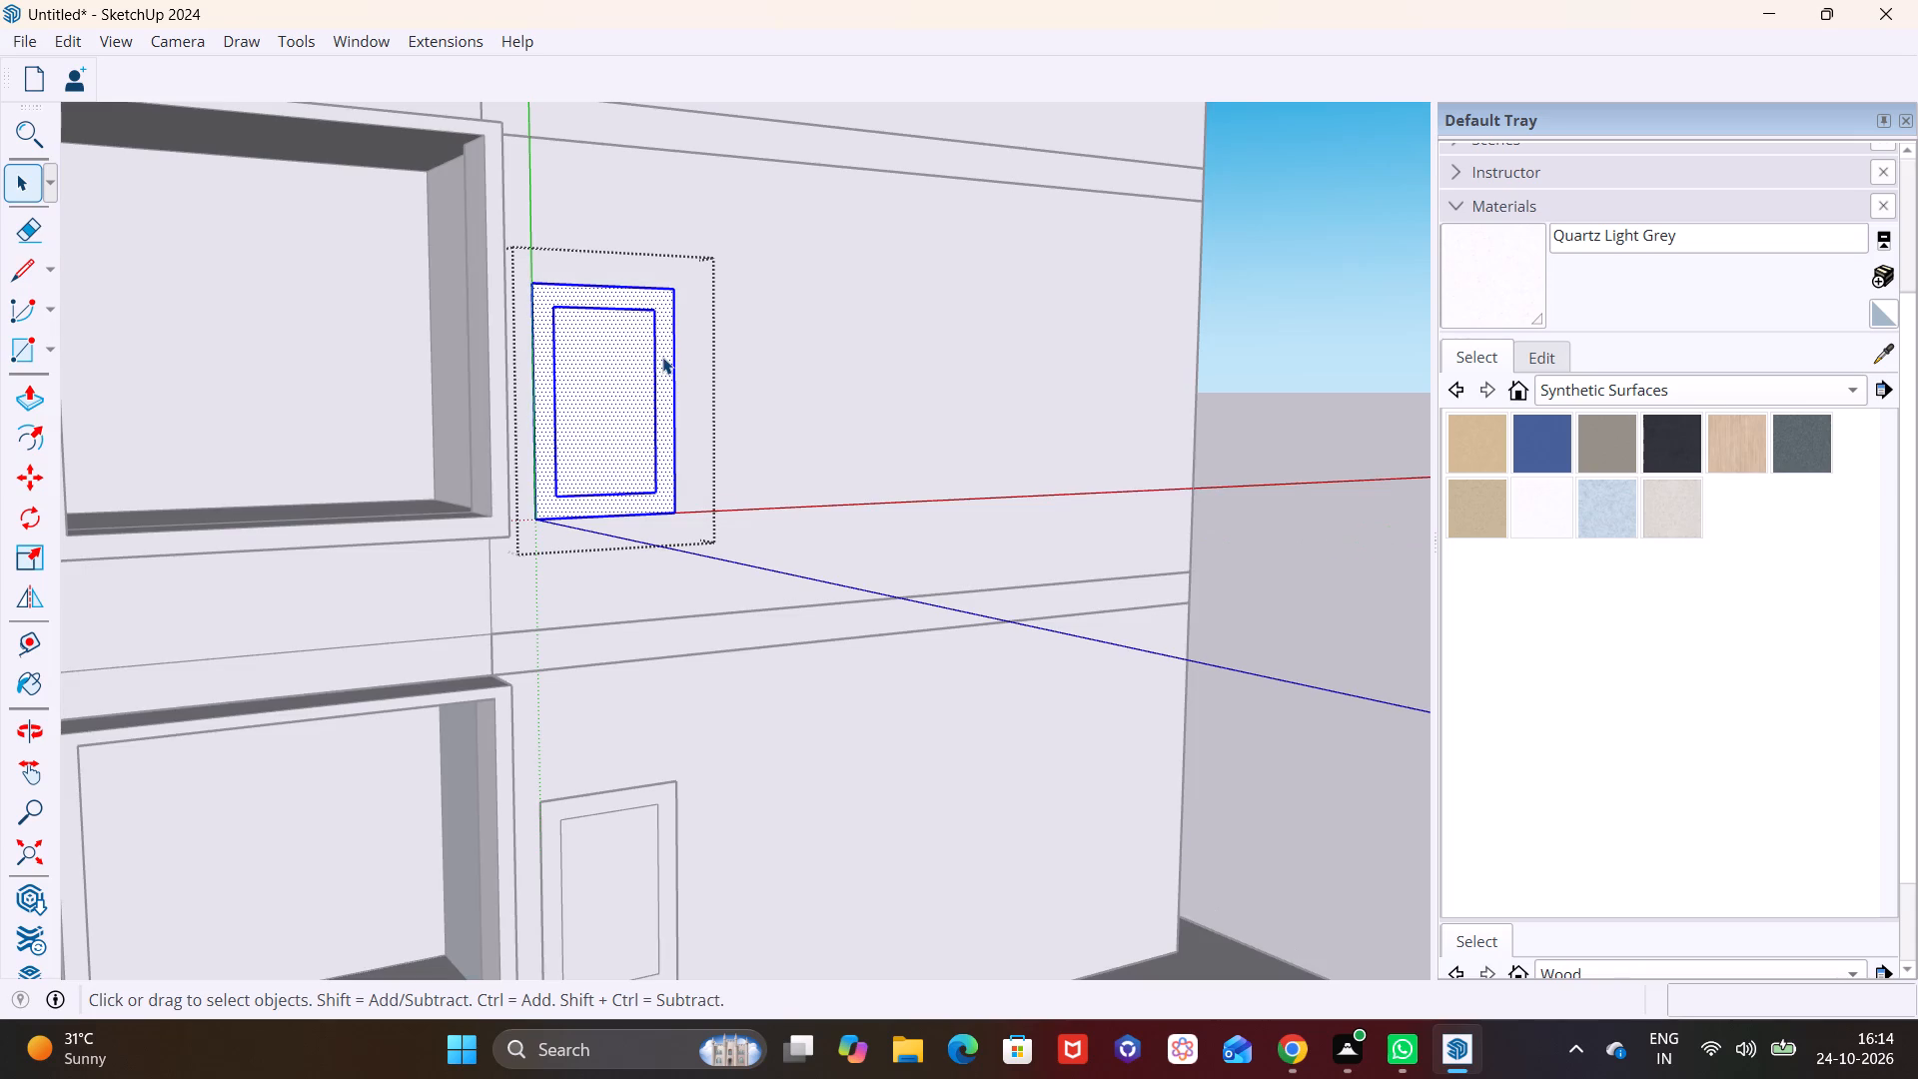
{"action": "left_click", "coordinate": [669, 356]}
{"action": "left_click_drag", "start_coordinate": [26, 402], "coordinate": [37, 395]}
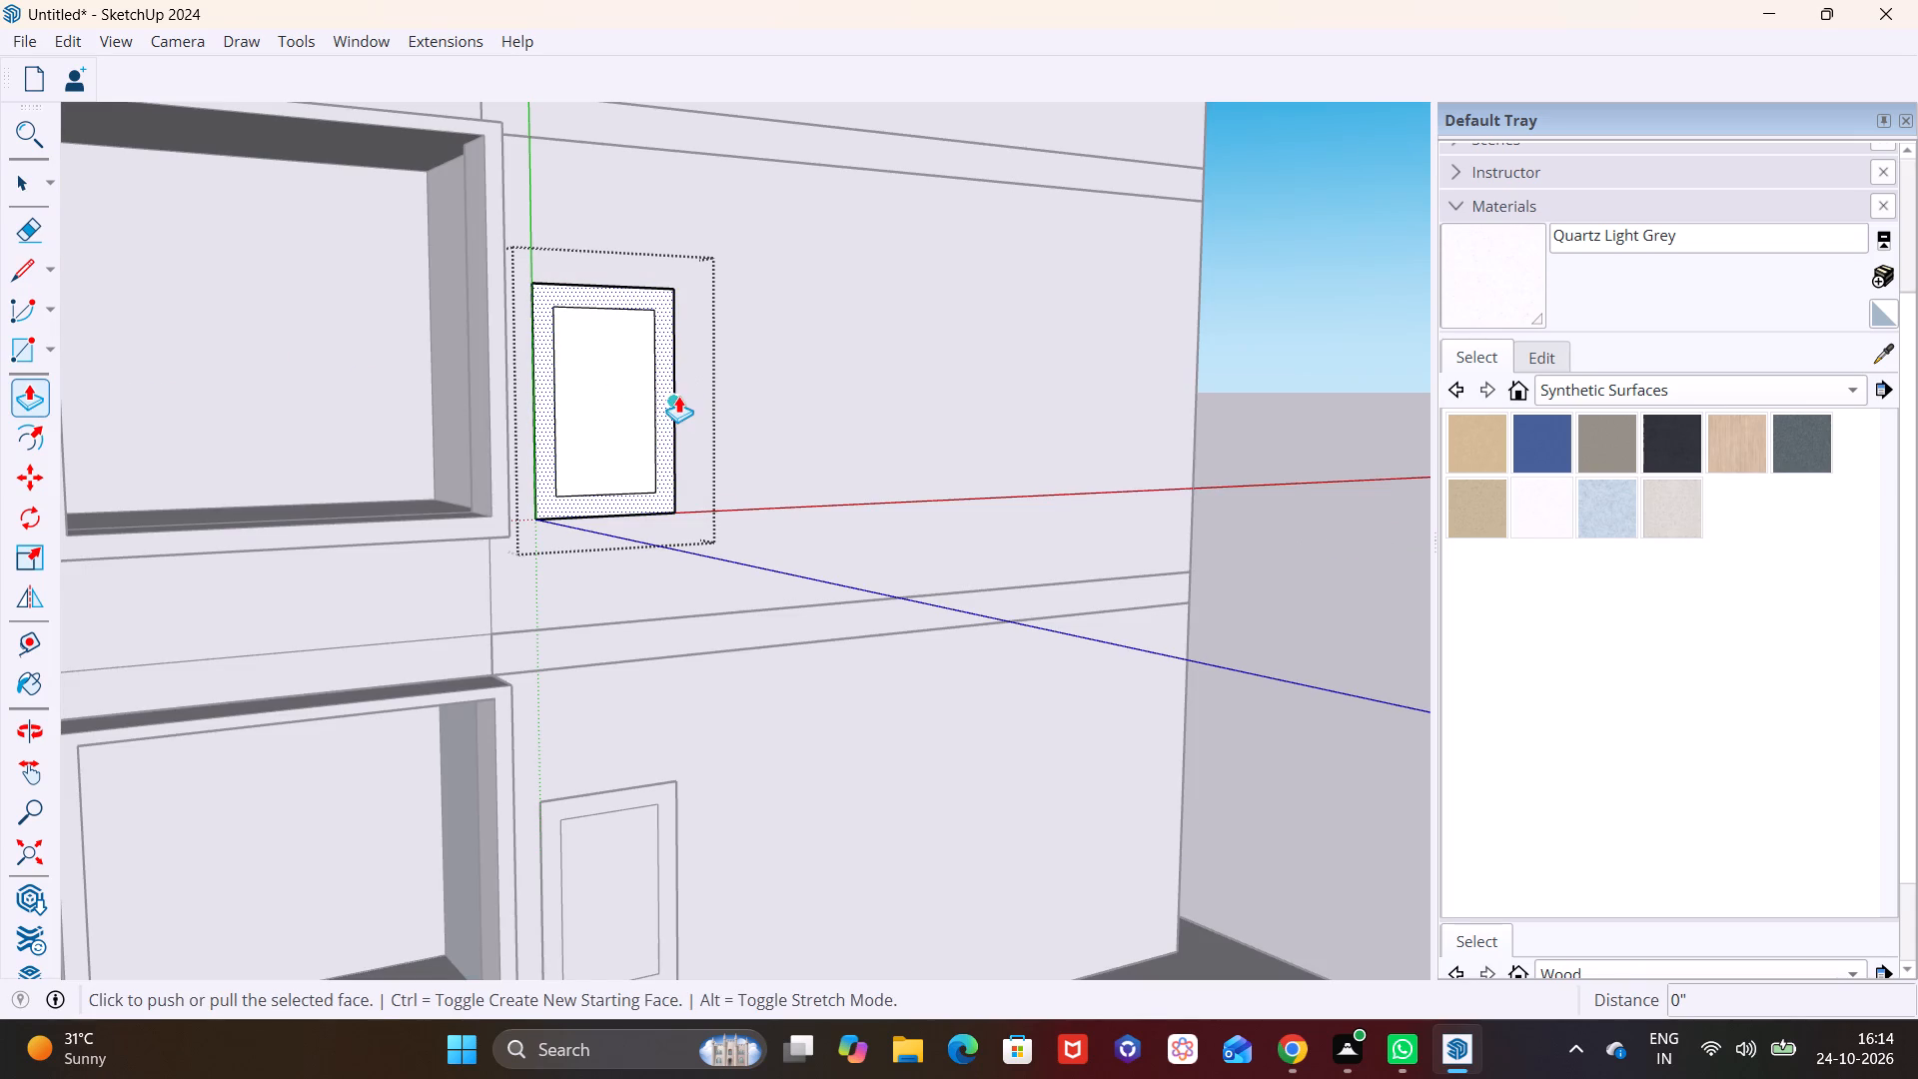
{"action": "double_click", "coordinate": [664, 397]}
{"action": "scroll", "coordinate": [672, 429], "scroll_direction": "down", "scroll_amount": 7}
{"action": "middle_click_drag", "start_coordinate": [709, 508], "coordinate": [709, 283]}
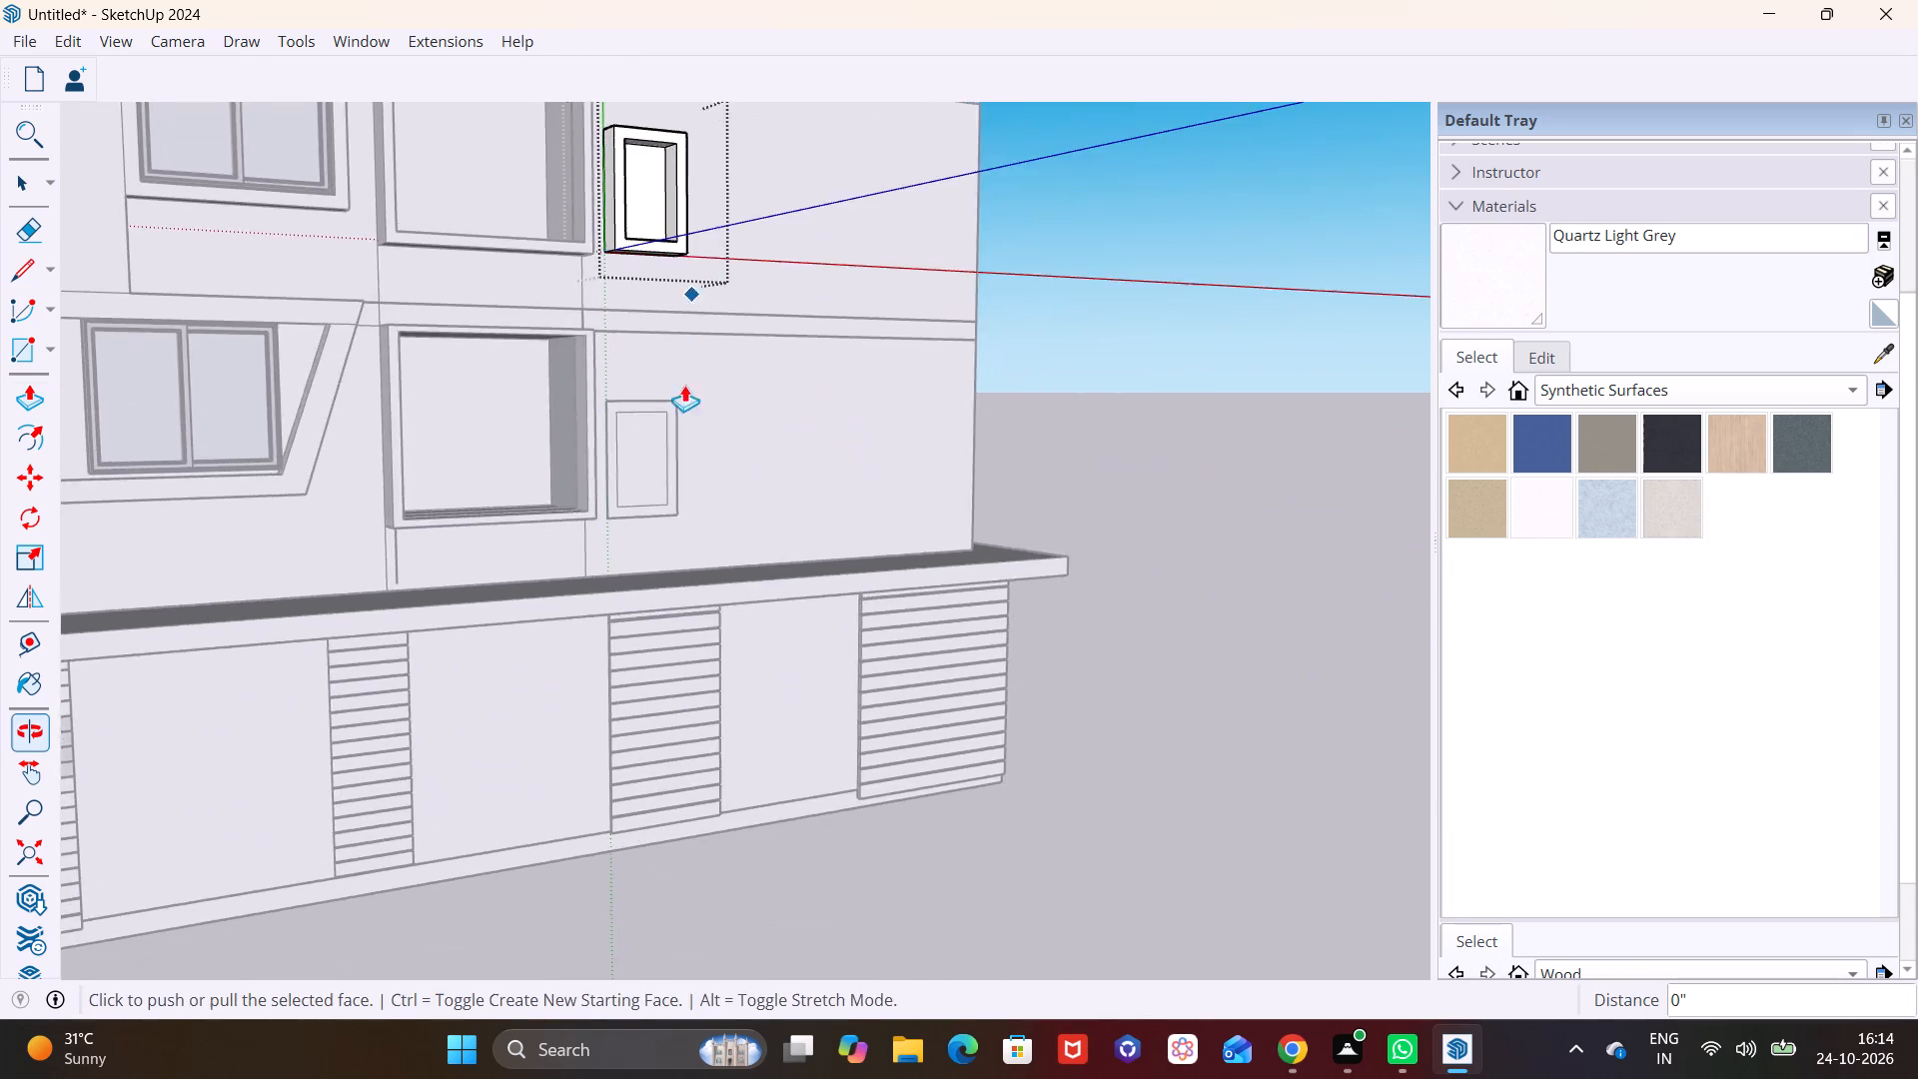
{"action": "scroll", "coordinate": [684, 418], "scroll_direction": "up", "scroll_amount": 9}
{"action": "key", "text": "space"}
{"action": "left_click", "coordinate": [714, 421]}
Pull the border face of the lowest rectangle group, just above the ledge, out by the same distance, and close the group.
{"action": "left_click", "coordinate": [653, 438]}
{"action": "left_click_drag", "start_coordinate": [653, 438], "coordinate": [664, 436]}
{"action": "left_click", "coordinate": [672, 428]}
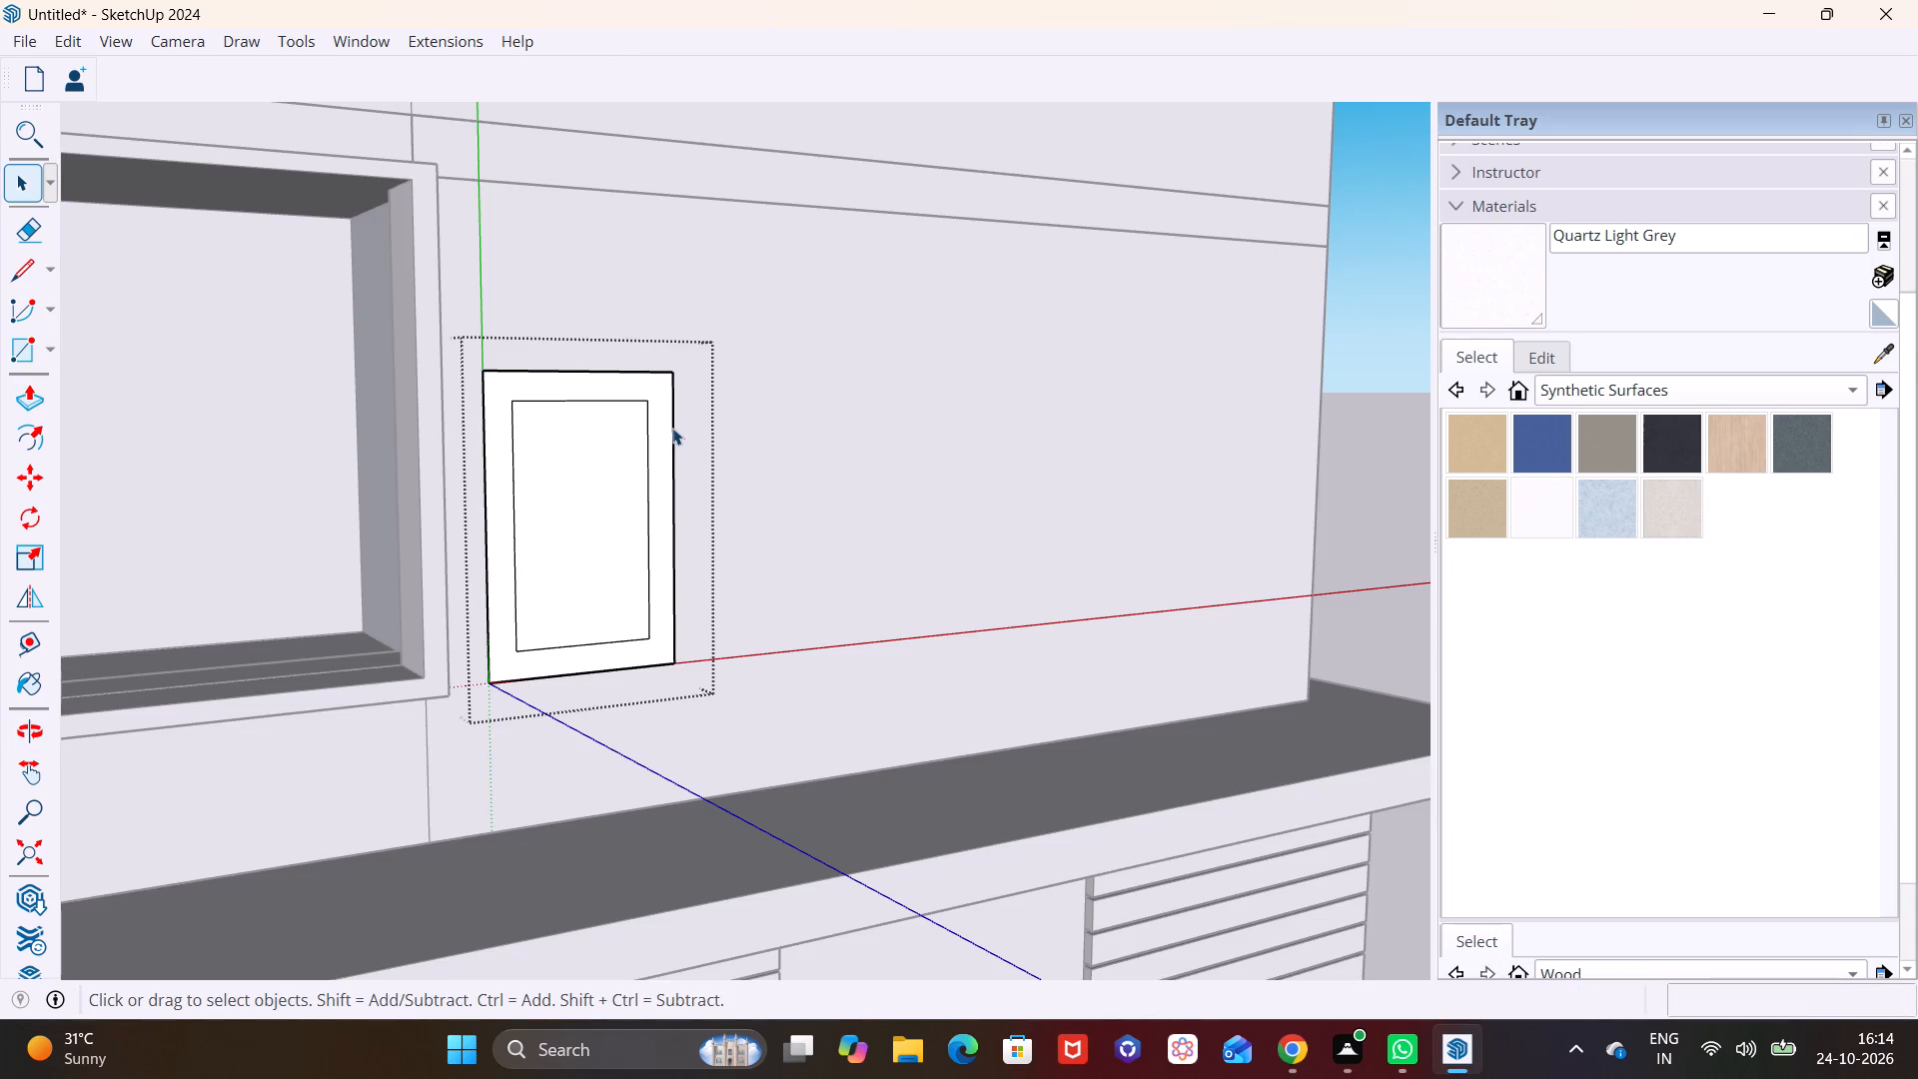
{"action": "double_click", "coordinate": [657, 429]}
{"action": "left_click", "coordinate": [656, 432]}
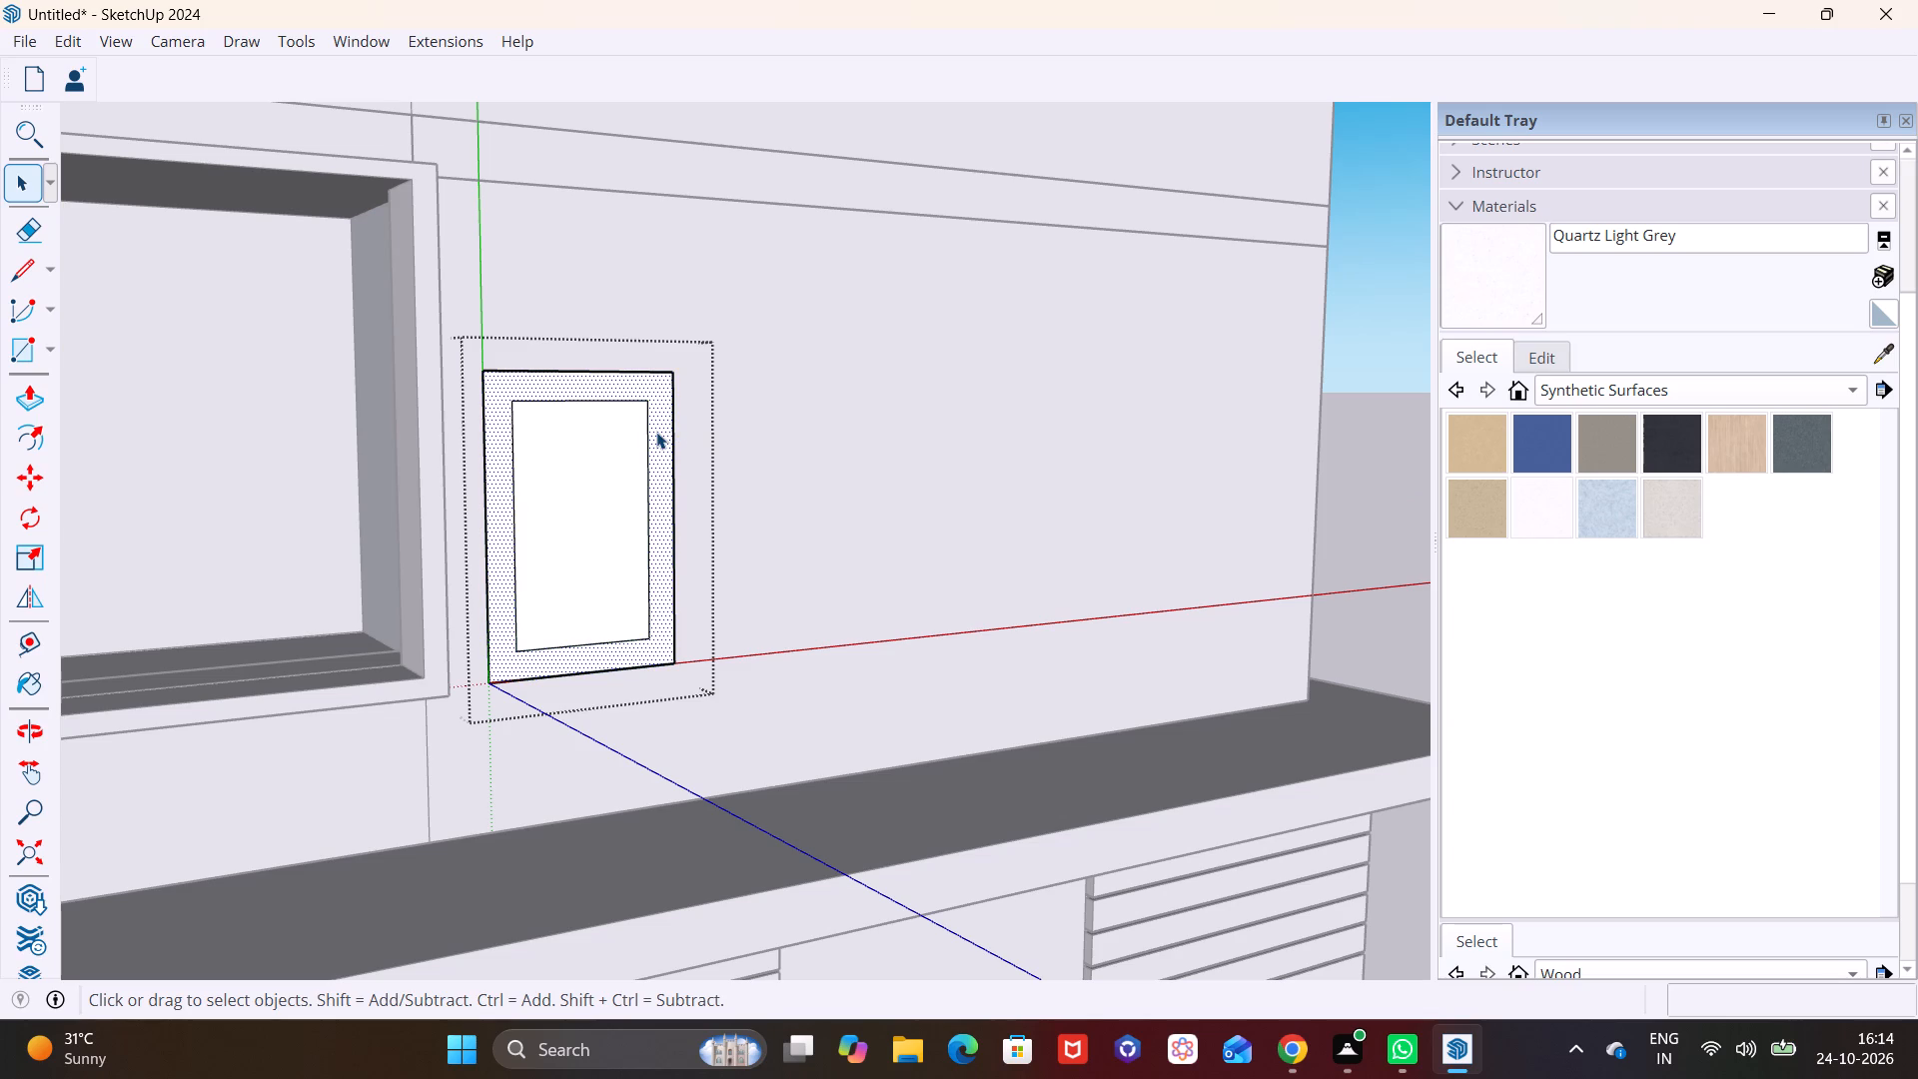
{"action": "left_click", "coordinate": [27, 397]}
{"action": "double_click", "coordinate": [662, 444]}
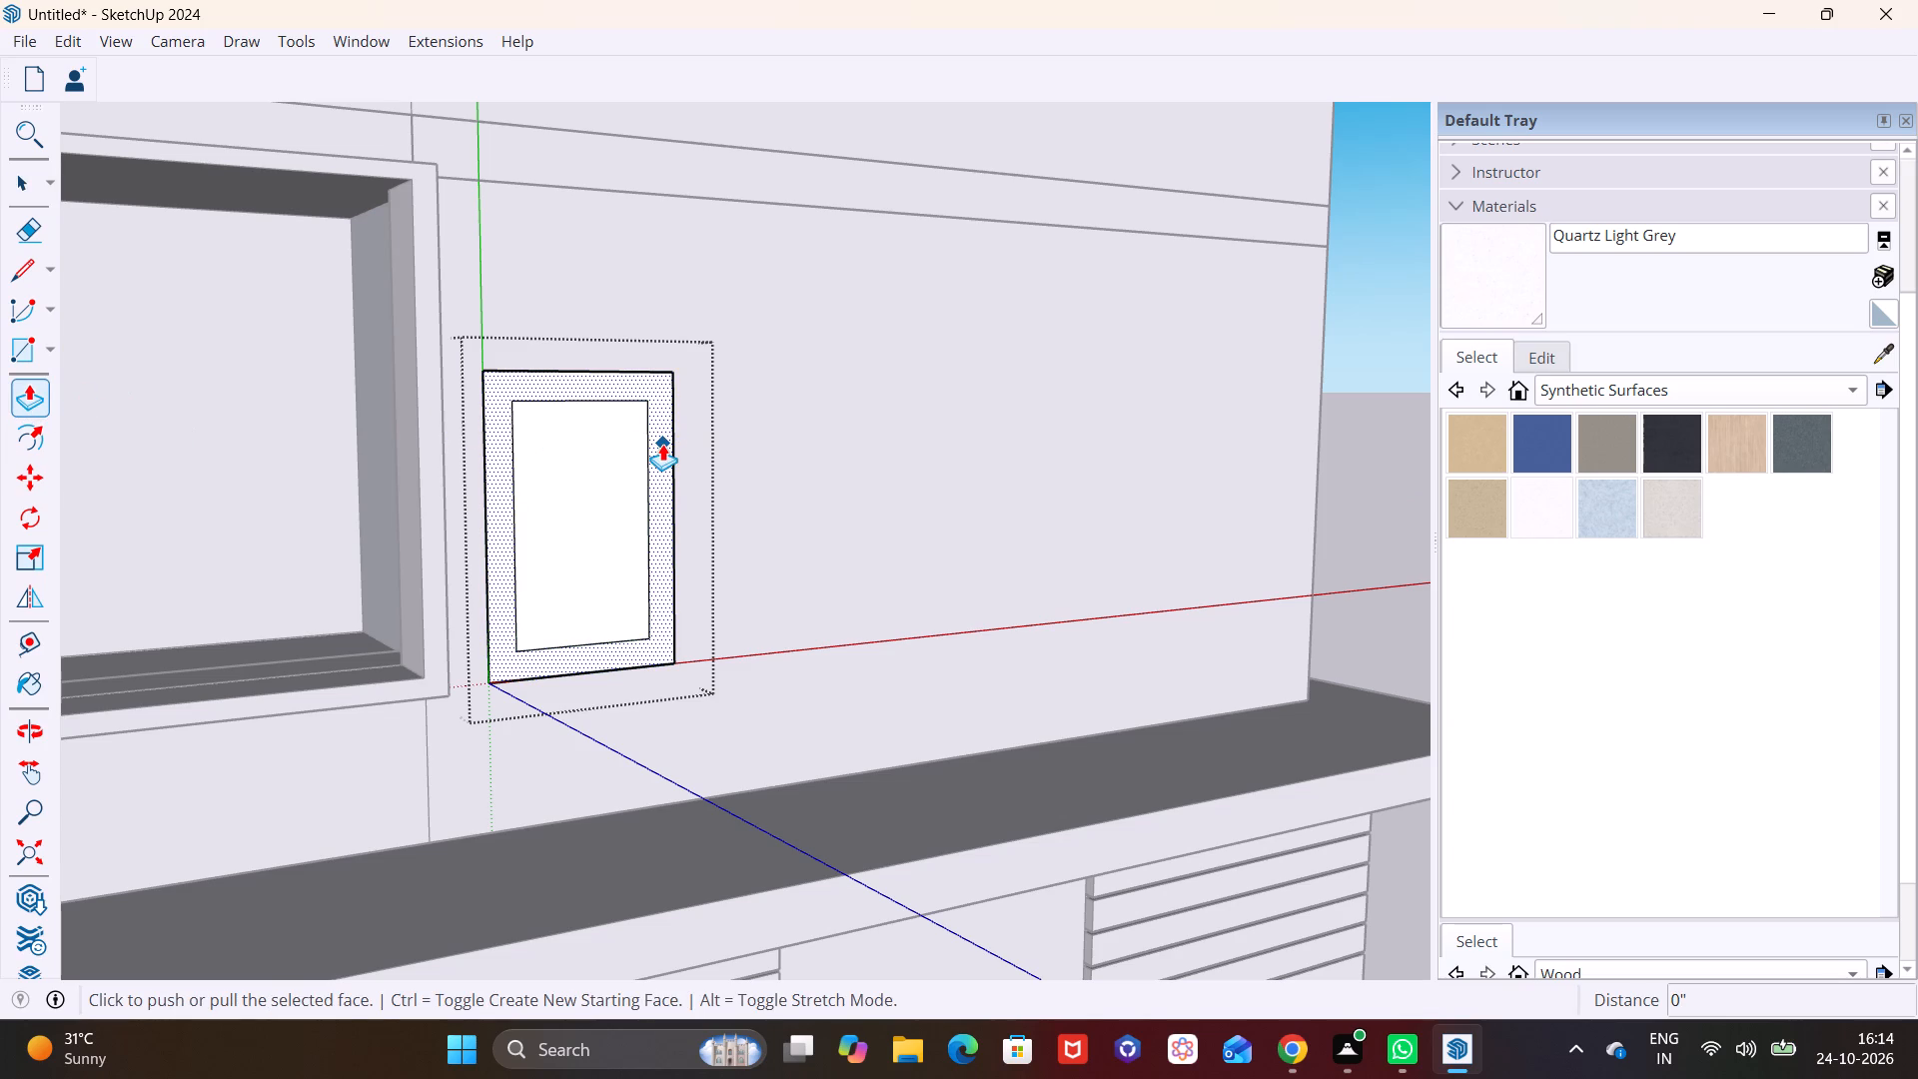
{"action": "scroll", "coordinate": [651, 448], "scroll_direction": "down", "scroll_amount": 7}
{"action": "key", "text": "space"}
{"action": "left_click", "coordinate": [1115, 478]}
Examine the four stacked projecting frames and the surrounding facade from several angles and distances.
{"action": "middle_click_drag", "start_coordinate": [654, 409], "coordinate": [319, 431]}
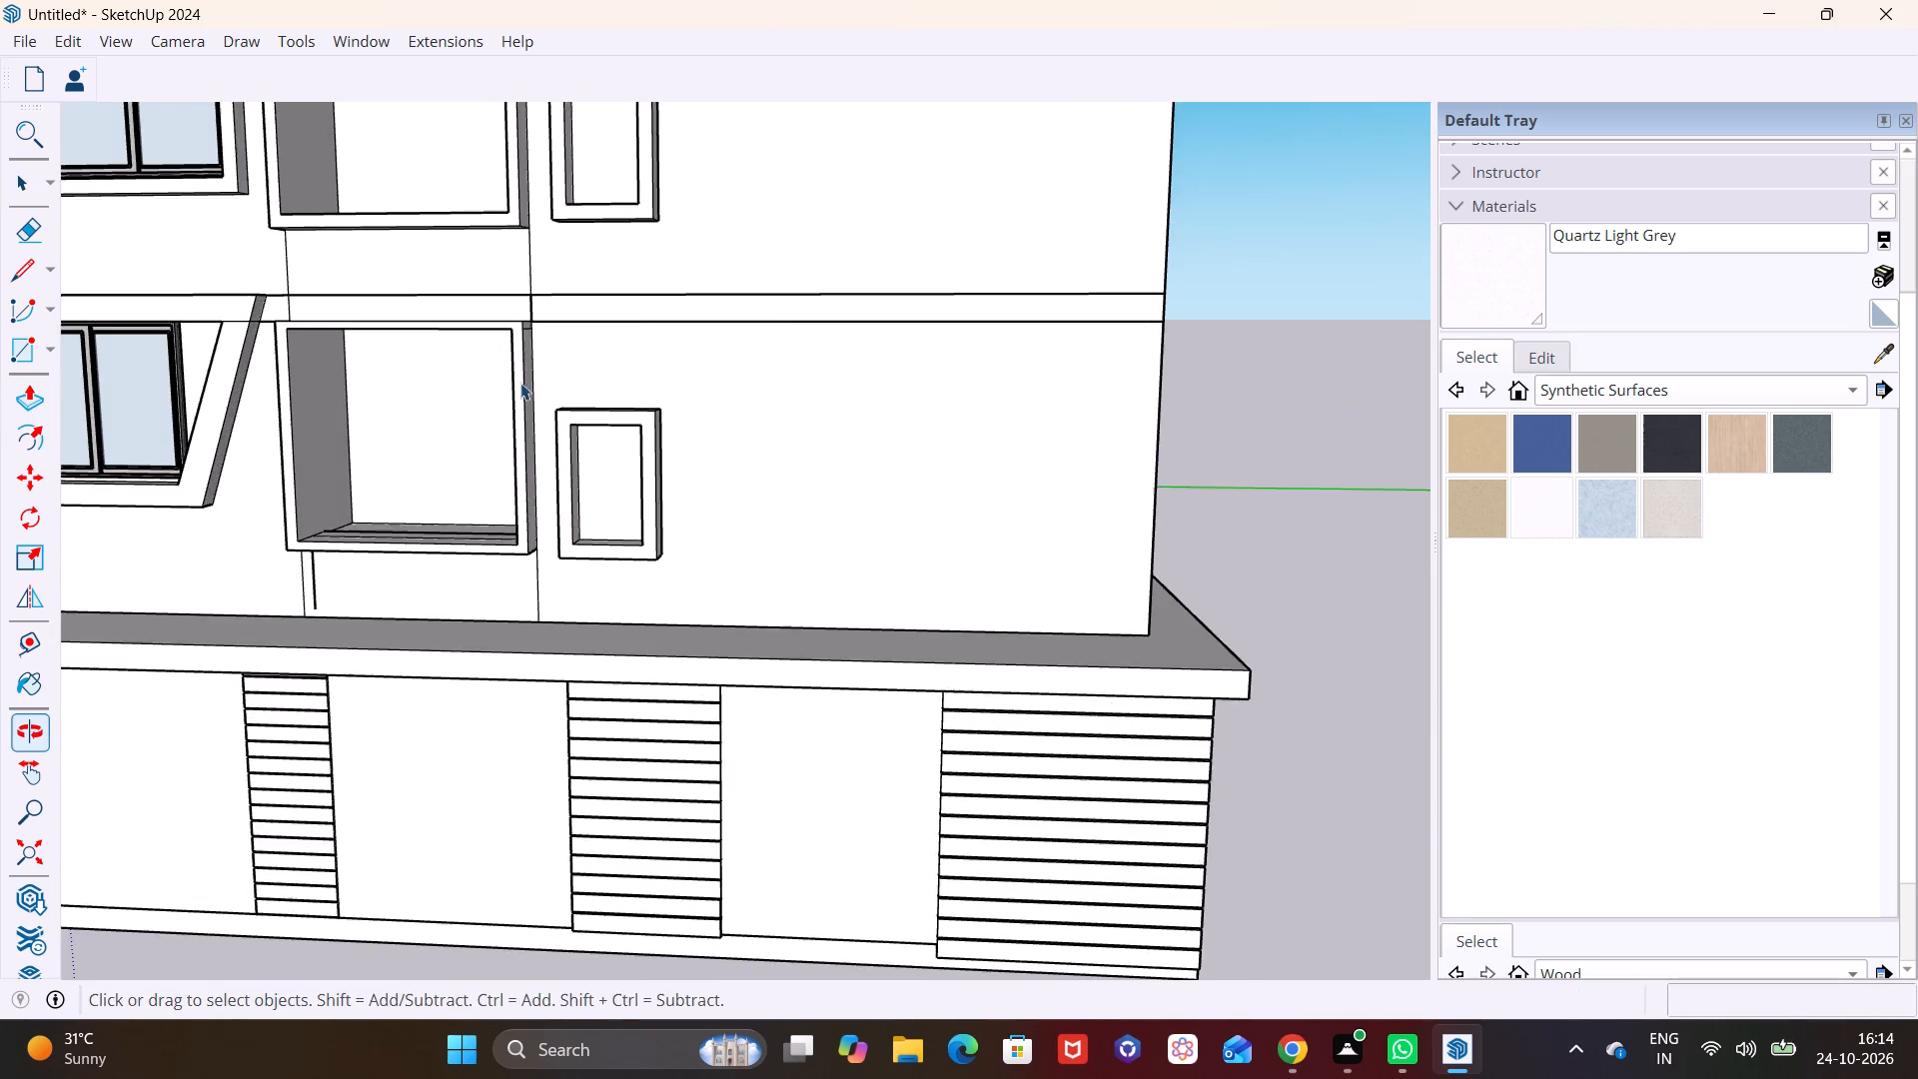
{"action": "scroll", "coordinate": [522, 383], "scroll_direction": "down", "scroll_amount": 3}
{"action": "middle_click_drag", "start_coordinate": [637, 432], "coordinate": [886, 273]}
{"action": "middle_click_drag", "start_coordinate": [712, 298], "coordinate": [617, 432], "text": "shift"}
{"action": "scroll", "coordinate": [603, 415], "scroll_direction": "down", "scroll_amount": 5}
{"action": "middle_click_drag", "start_coordinate": [625, 419], "coordinate": [536, 456]}
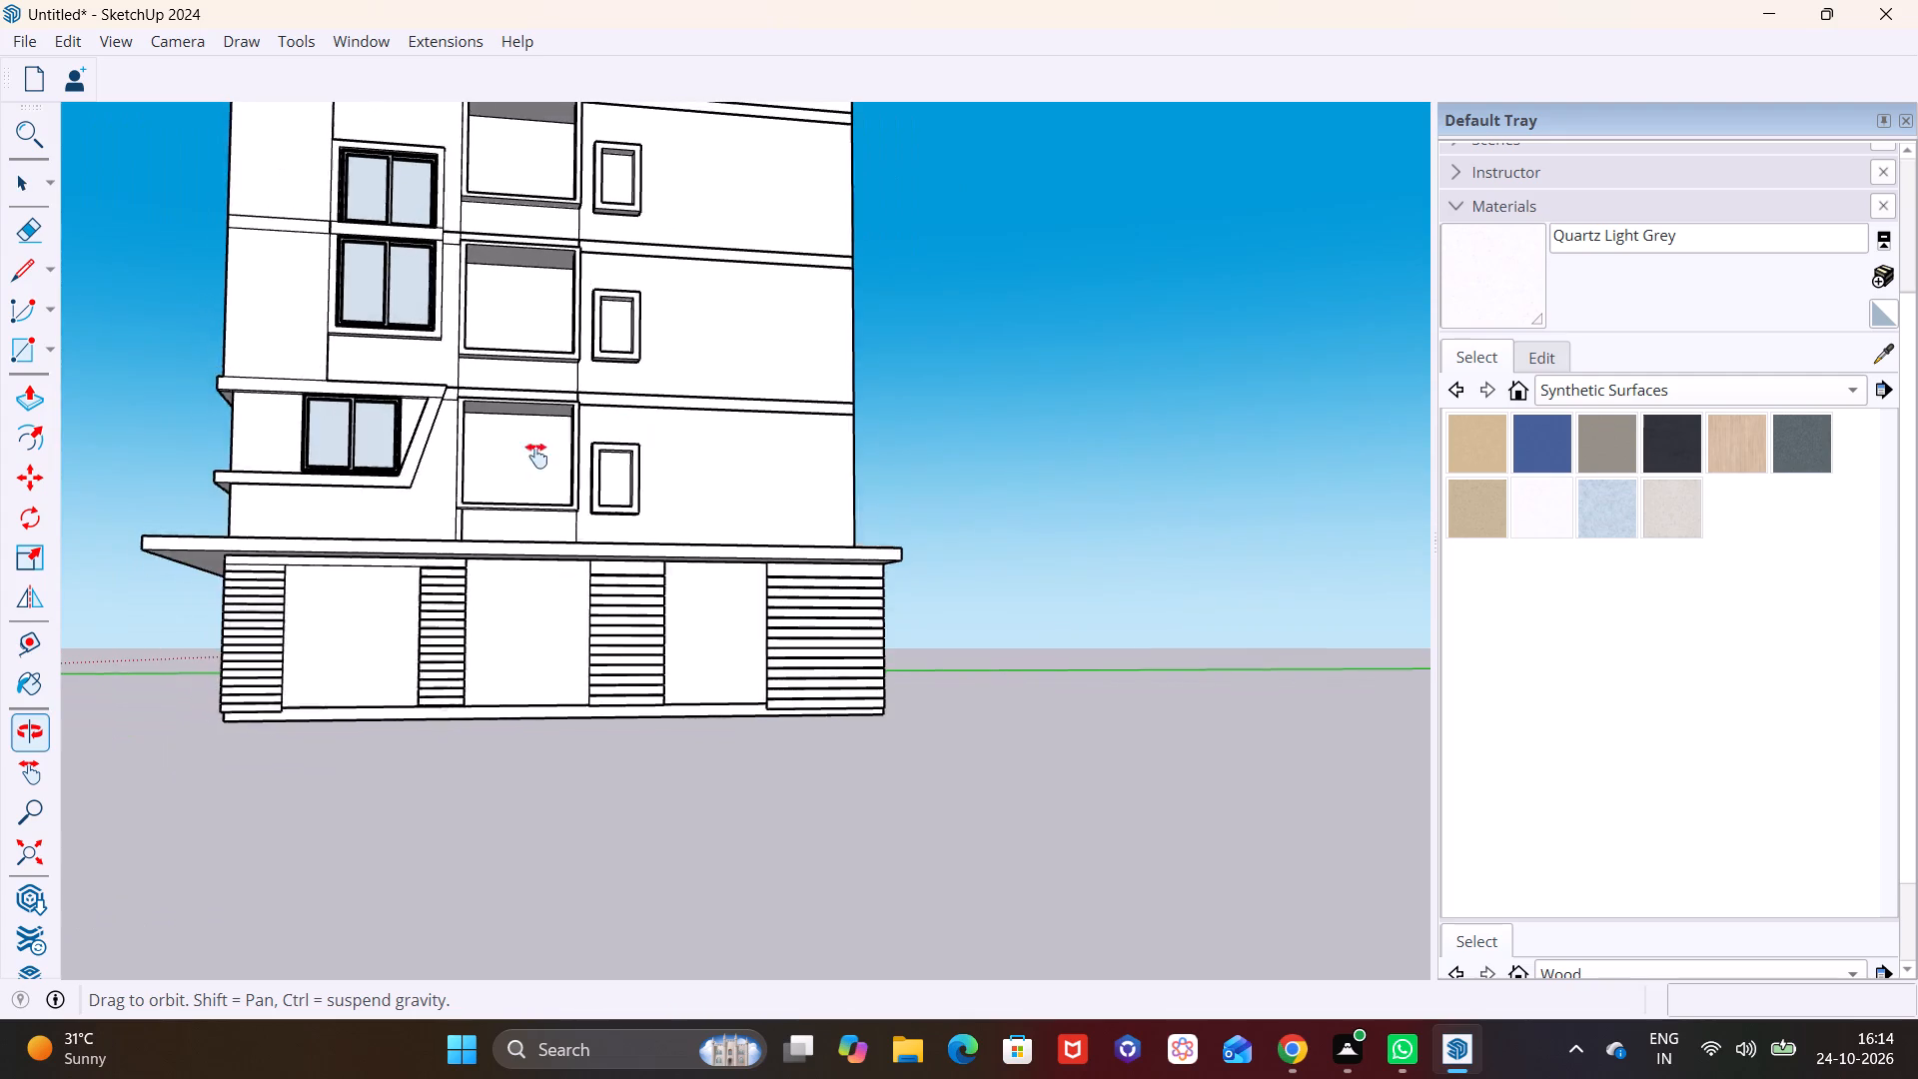
{"action": "middle_click_drag", "start_coordinate": [536, 456], "coordinate": [513, 466]}
{"action": "middle_click_drag", "start_coordinate": [600, 333], "coordinate": [539, 431]}
{"action": "scroll", "coordinate": [589, 379], "scroll_direction": "up", "scroll_amount": 1}
{"action": "middle_click_drag", "start_coordinate": [587, 365], "coordinate": [554, 535], "text": "shift"}
{"action": "middle_click_drag", "start_coordinate": [571, 504], "coordinate": [550, 557]}
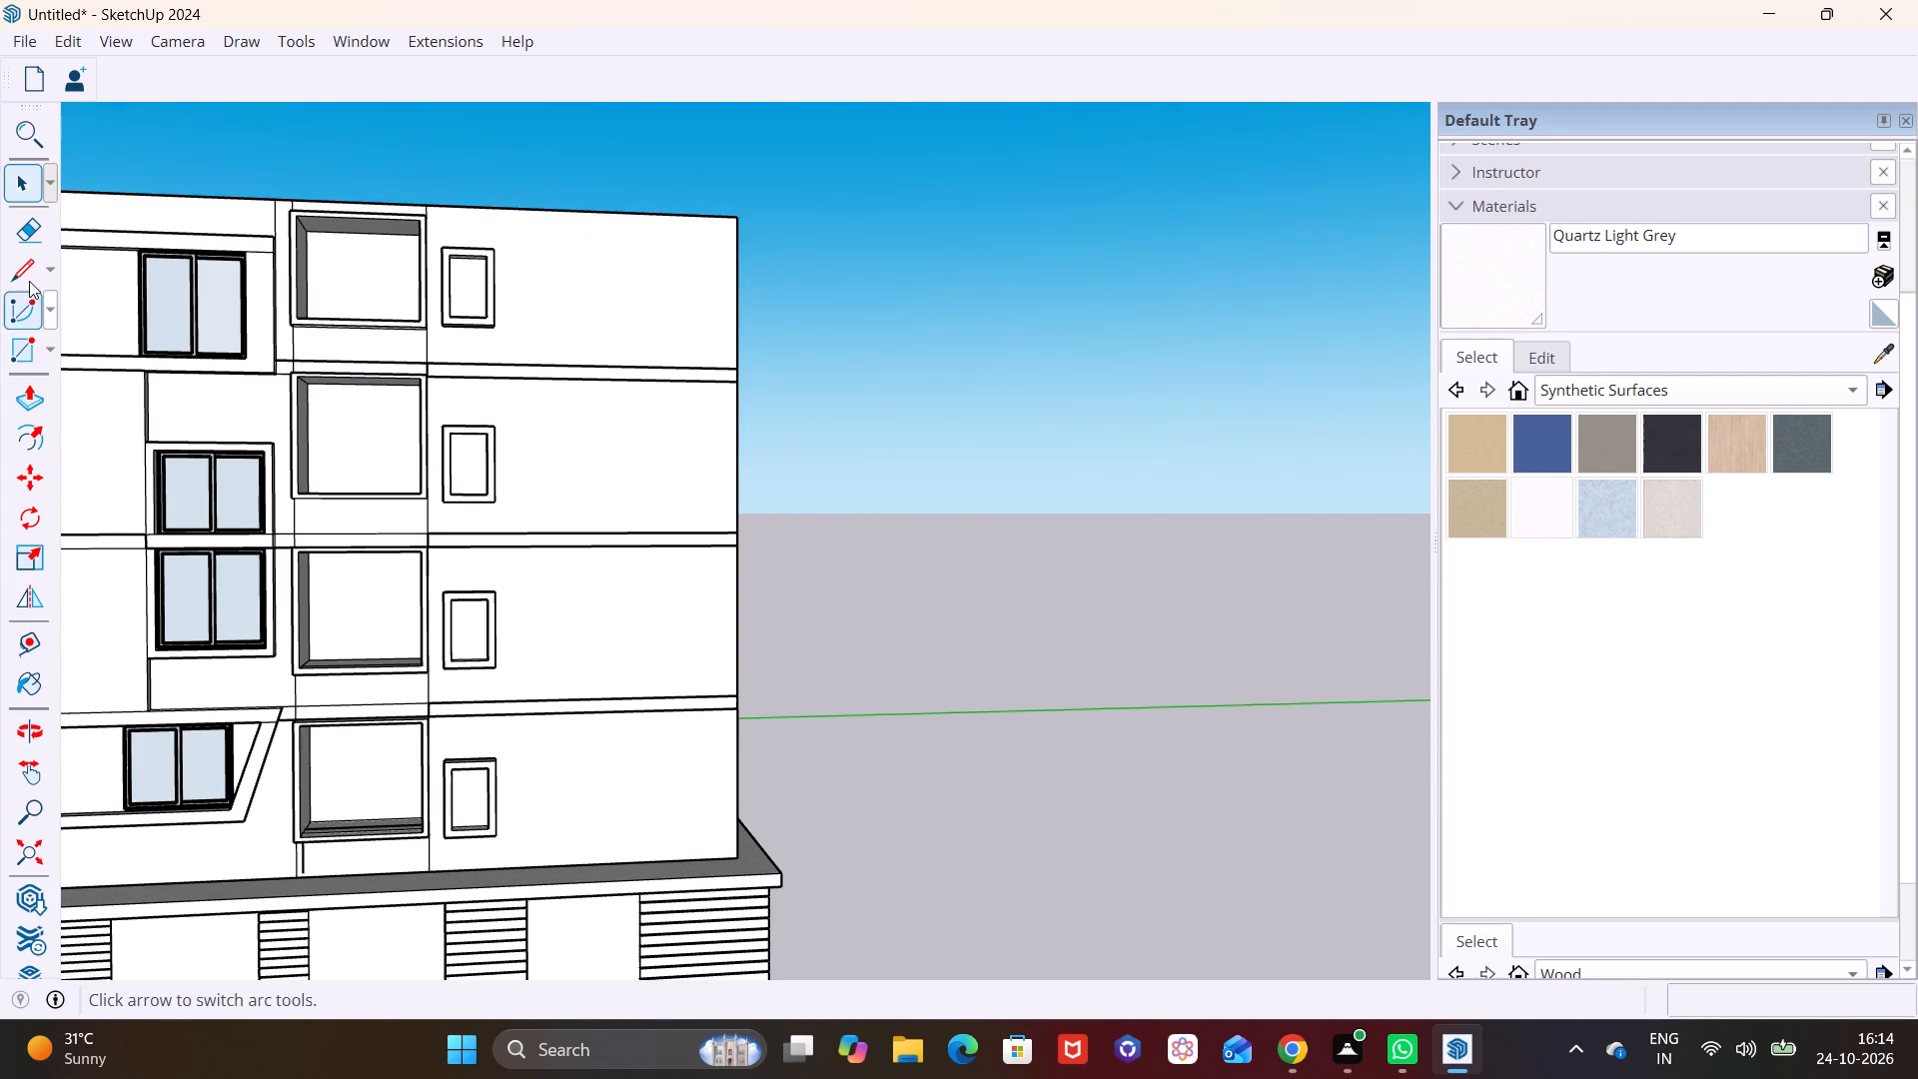
Draw a vertical line about 49' 8" long from the ledge to the roof edge, between the small frames and the building's corner.
{"action": "left_click", "coordinate": [29, 270]}
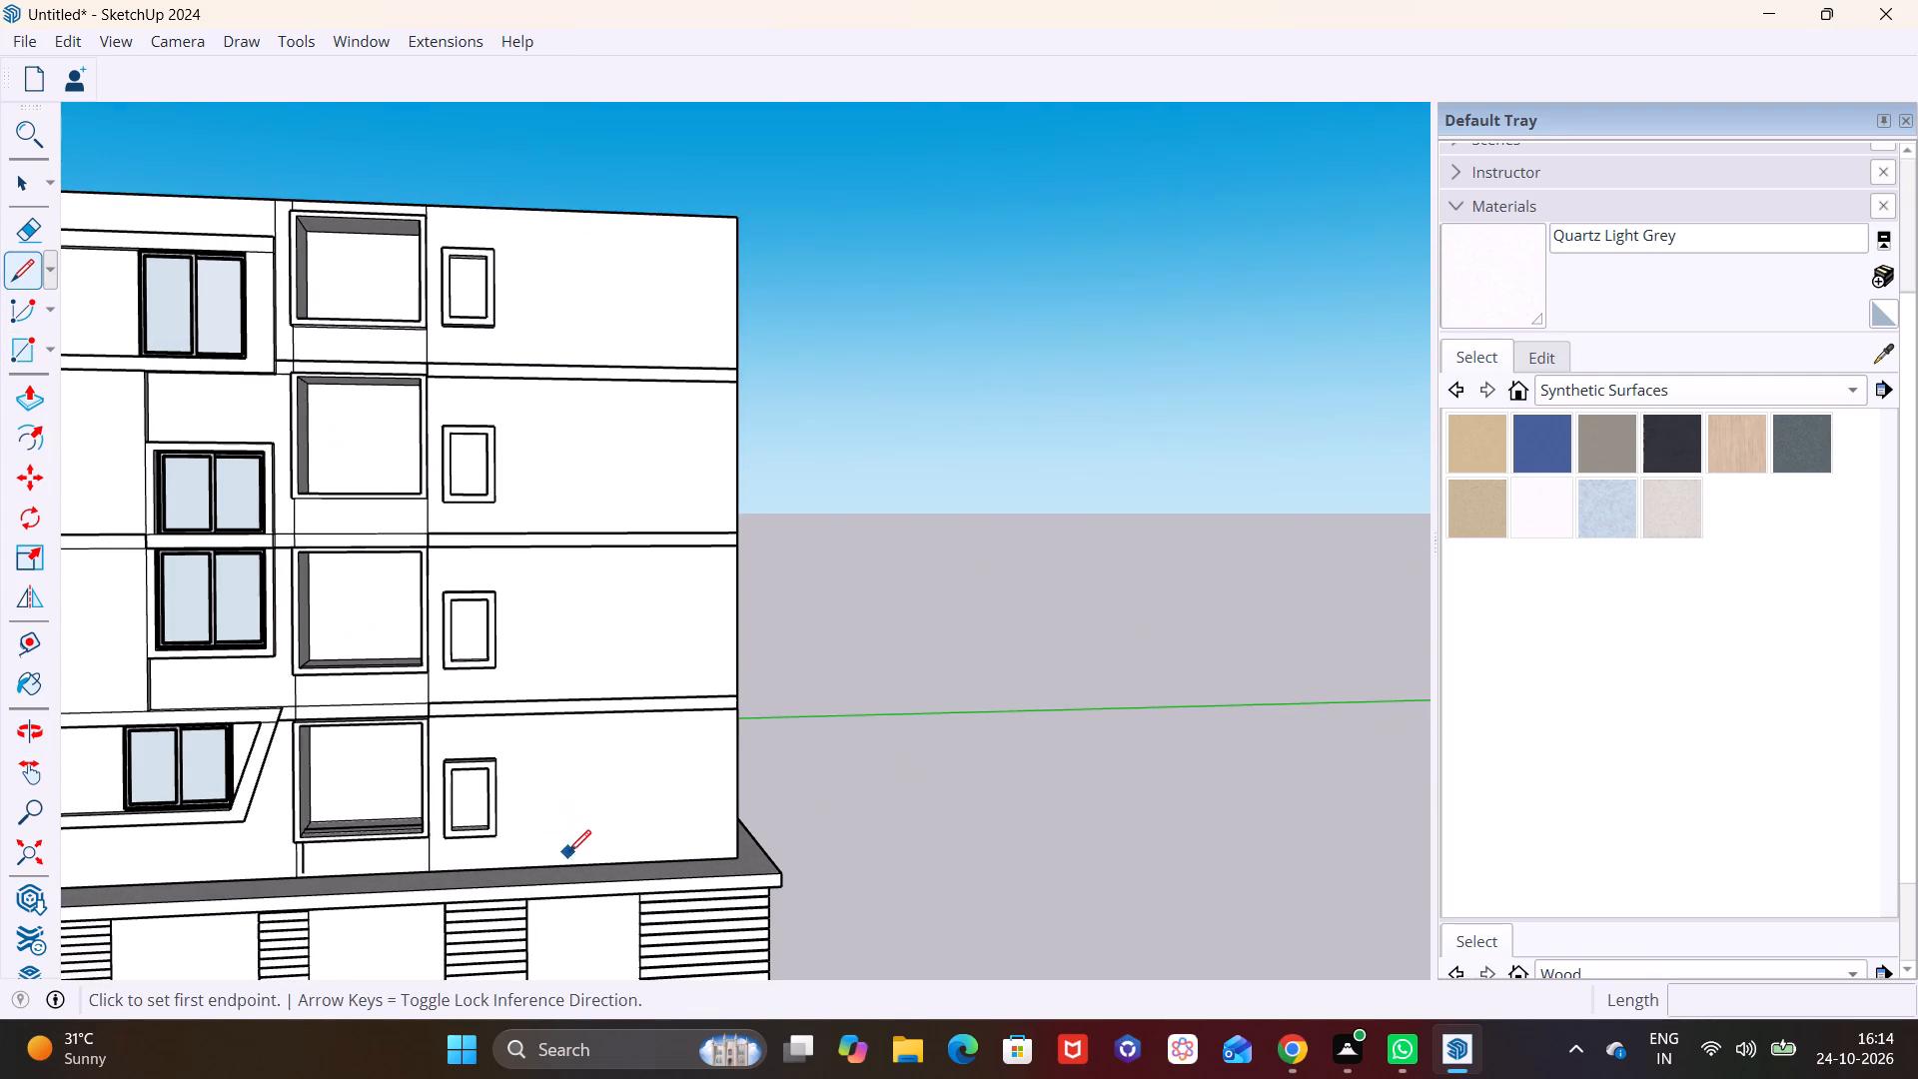
{"action": "left_click", "coordinate": [570, 864]}
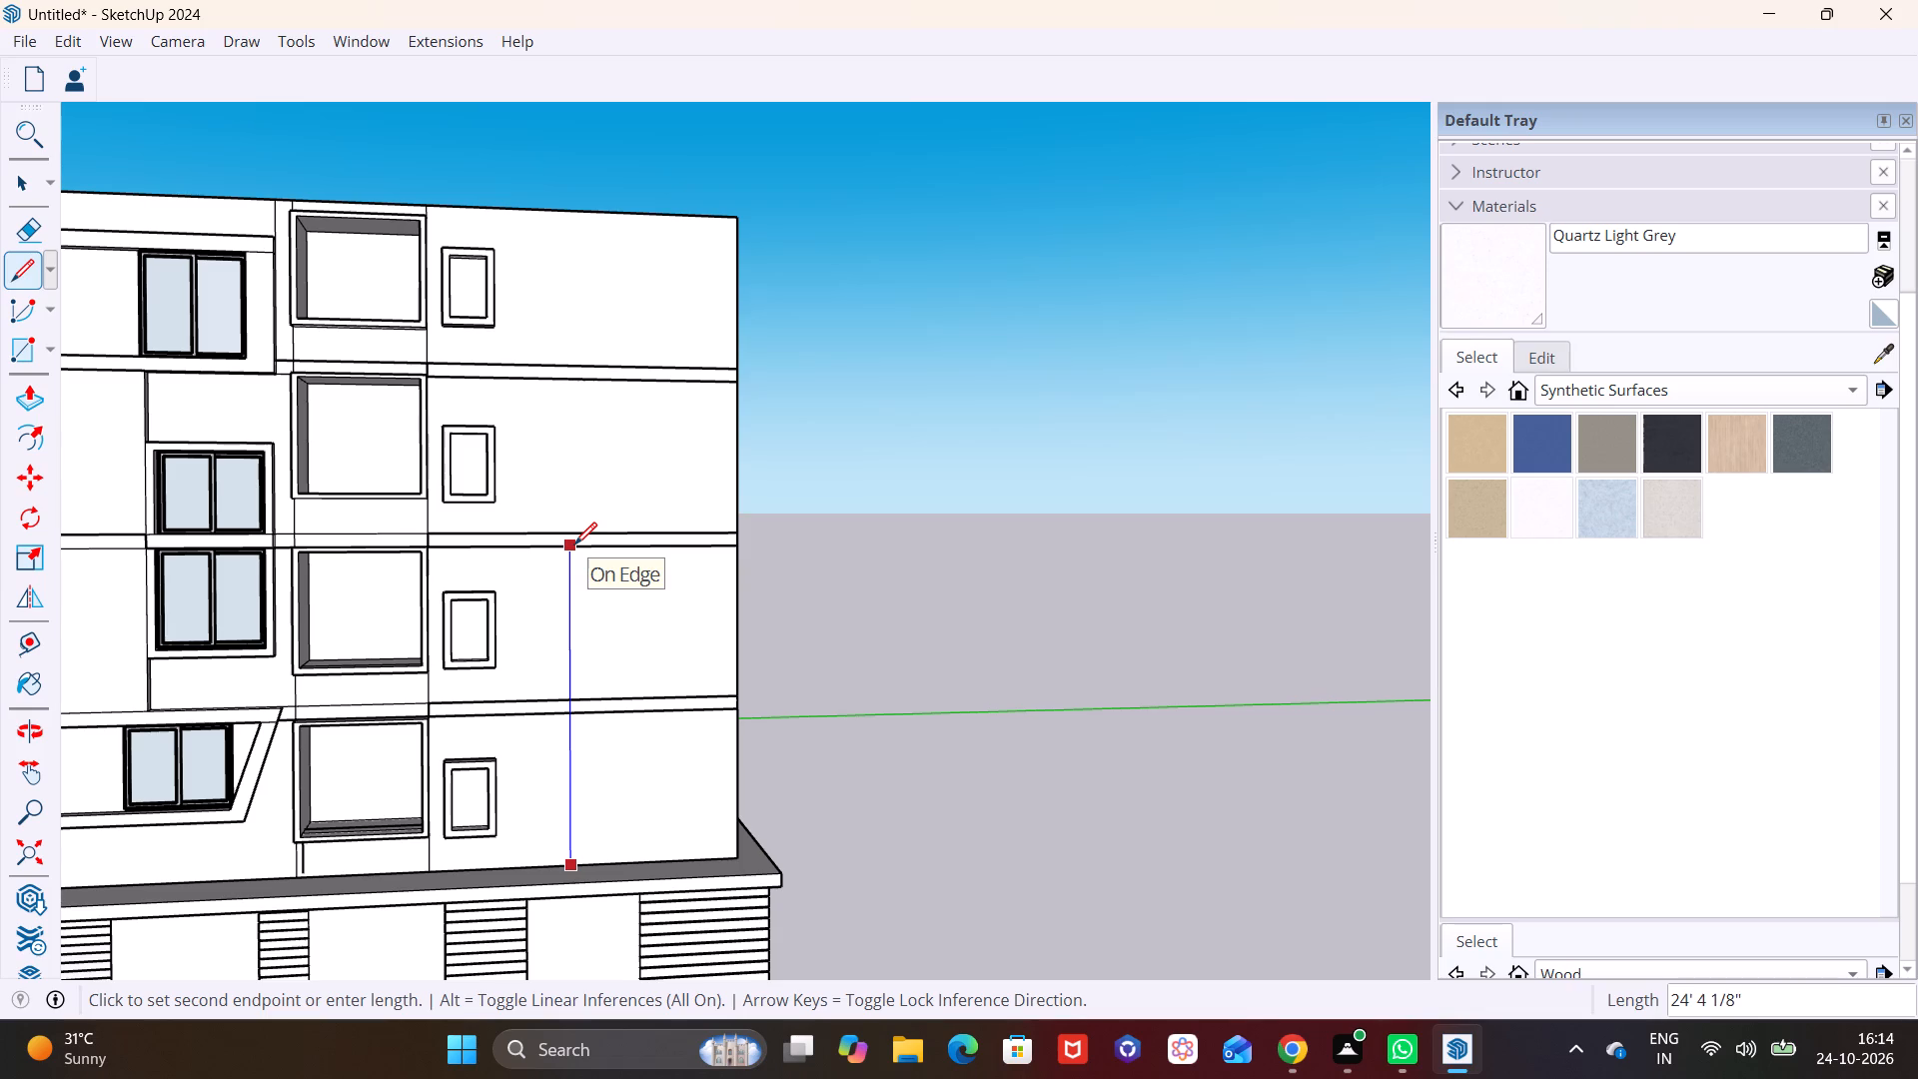
{"action": "left_click", "coordinate": [574, 218]}
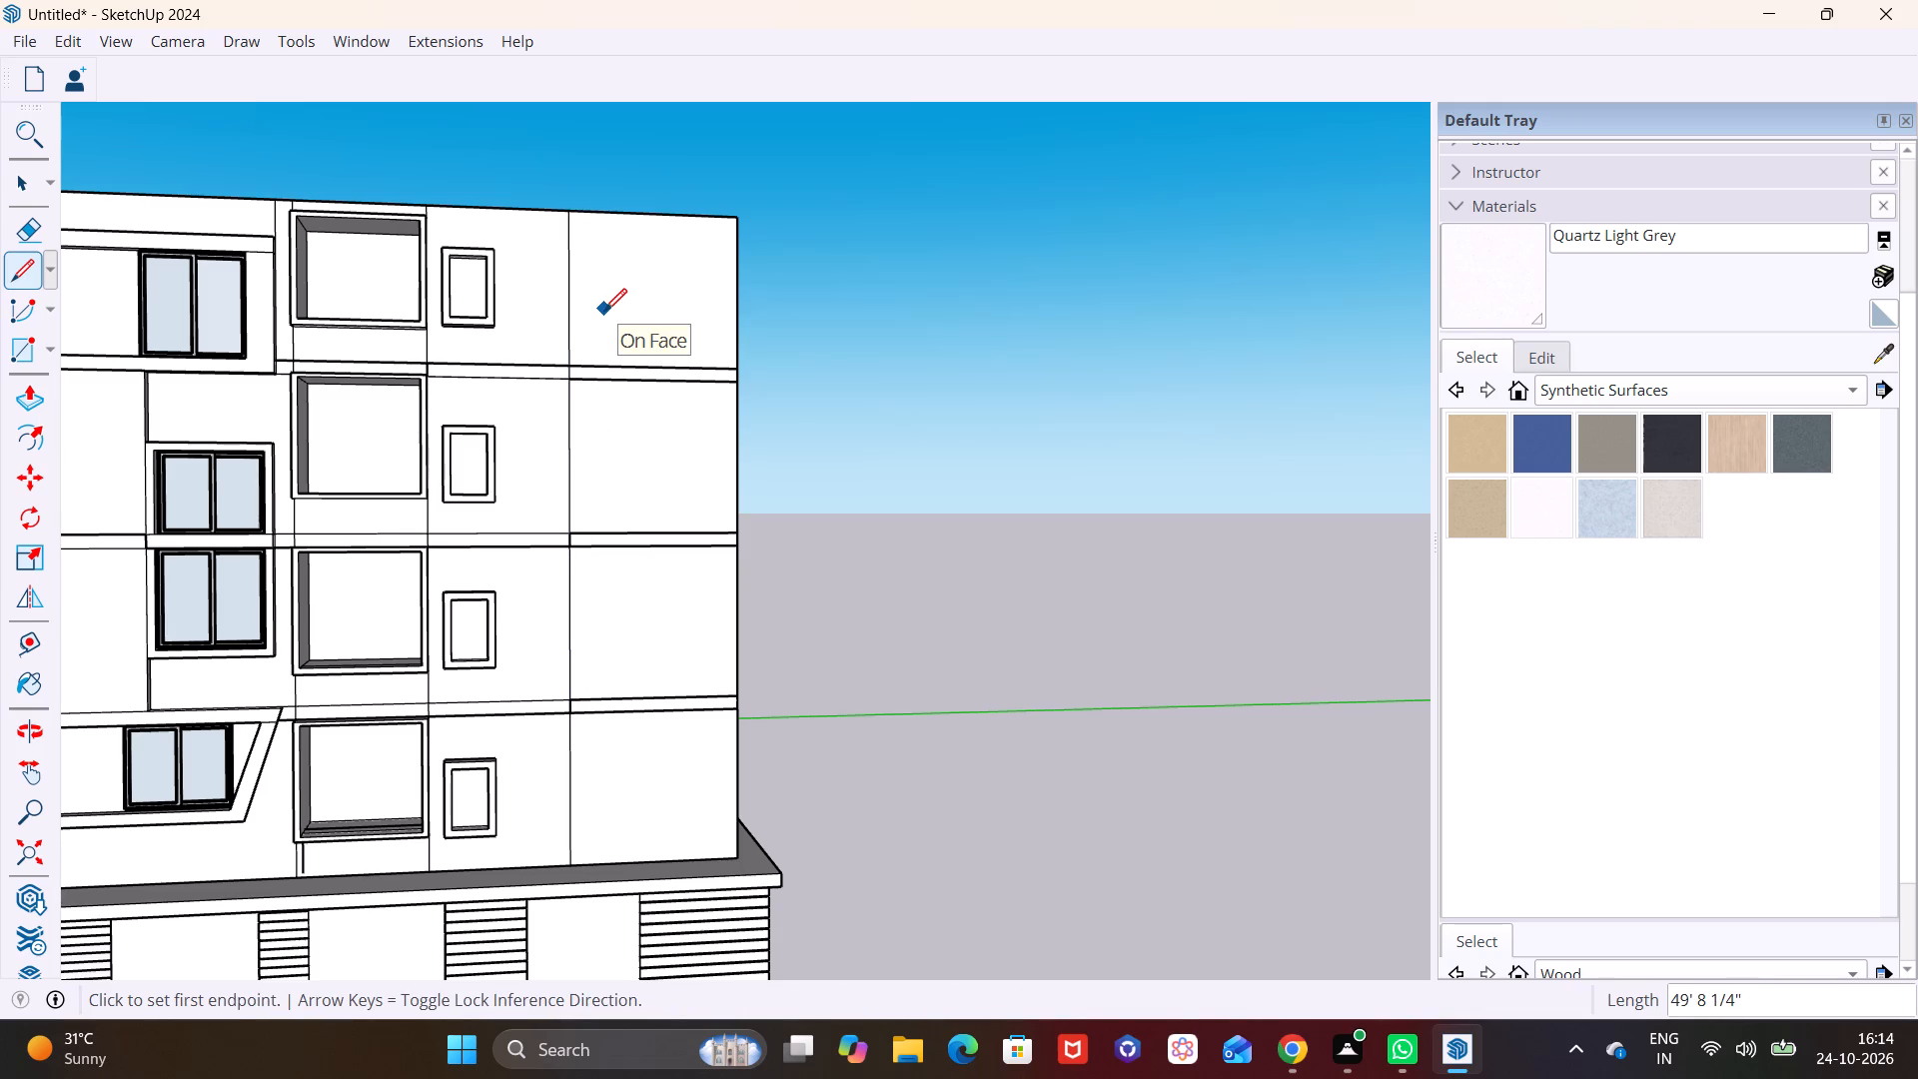
Examine the whole building from several sides, including the adjoining facade with the sliding windows and the sloped frame.
{"action": "scroll", "coordinate": [609, 459], "scroll_direction": "down", "scroll_amount": 5}
{"action": "middle_click_drag", "start_coordinate": [622, 640], "coordinate": [1242, 668]}
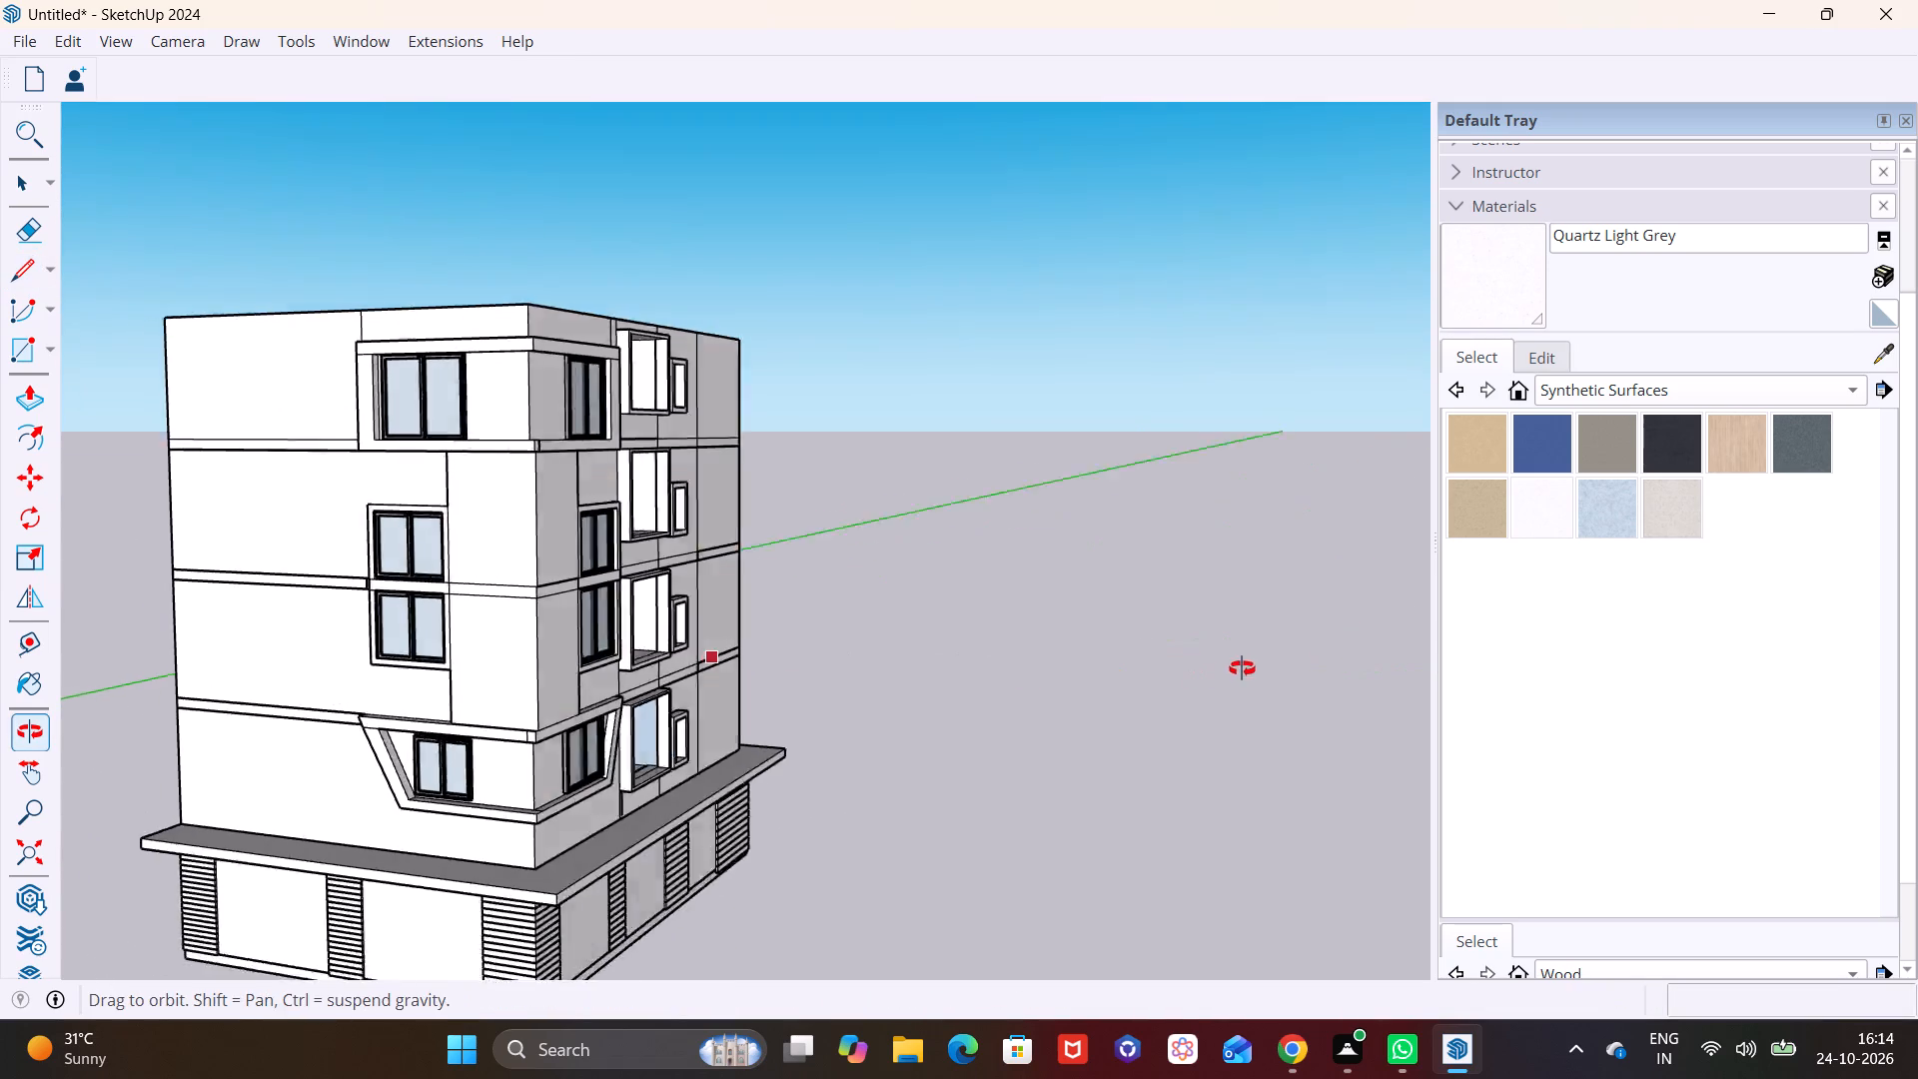
{"action": "middle_click_drag", "start_coordinate": [1242, 668], "coordinate": [1235, 672]}
{"action": "scroll", "coordinate": [673, 700], "scroll_direction": "down", "scroll_amount": 5}
{"action": "scroll", "coordinate": [604, 686], "scroll_direction": "up", "scroll_amount": 3, "text": "shift"}
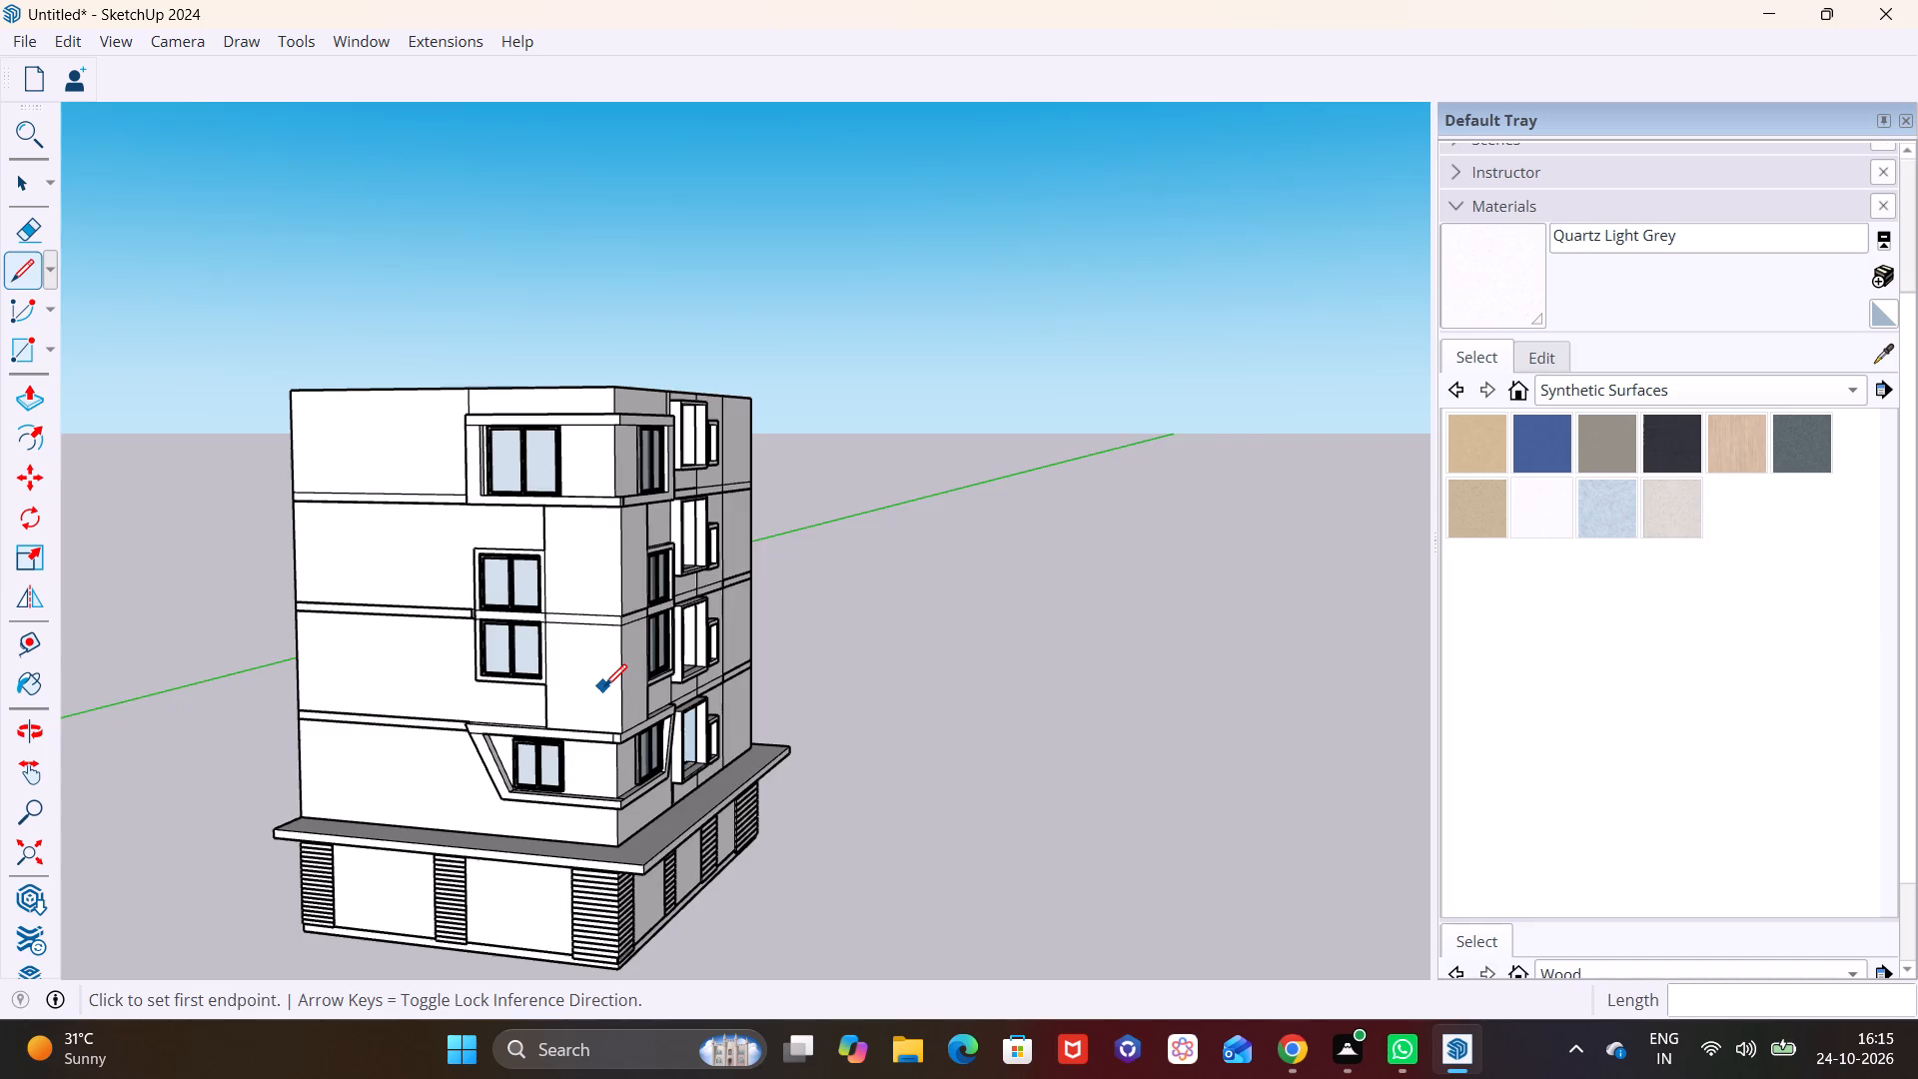
{"action": "middle_click_drag", "start_coordinate": [604, 686], "coordinate": [385, 644]}
{"action": "middle_click_drag", "start_coordinate": [683, 581], "coordinate": [444, 667], "text": "shift"}
{"action": "scroll", "coordinate": [409, 715], "scroll_direction": "up", "scroll_amount": 2}
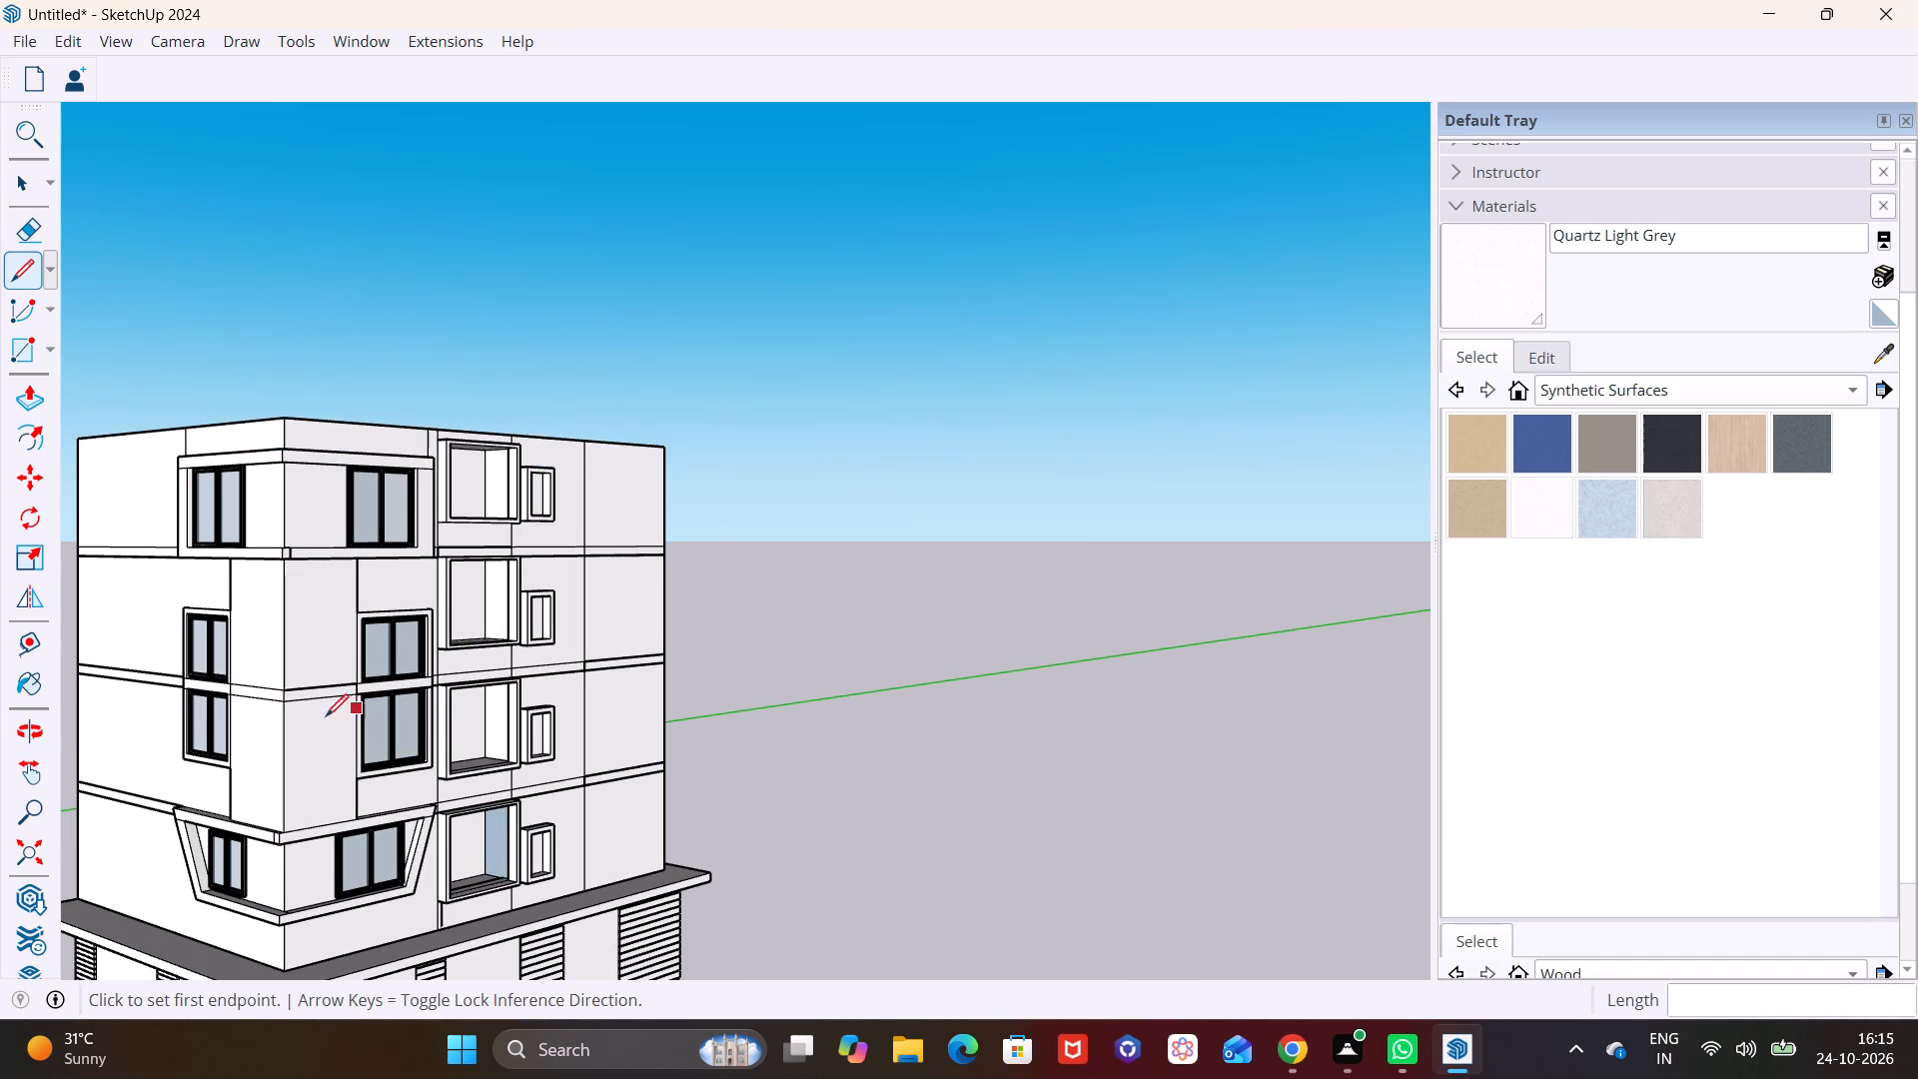
{"action": "middle_click_drag", "start_coordinate": [321, 710], "coordinate": [687, 677]}
{"action": "middle_click_drag", "start_coordinate": [522, 684], "coordinate": [710, 605], "text": "shift"}
{"action": "scroll", "coordinate": [616, 634], "scroll_direction": "down", "scroll_amount": 1}
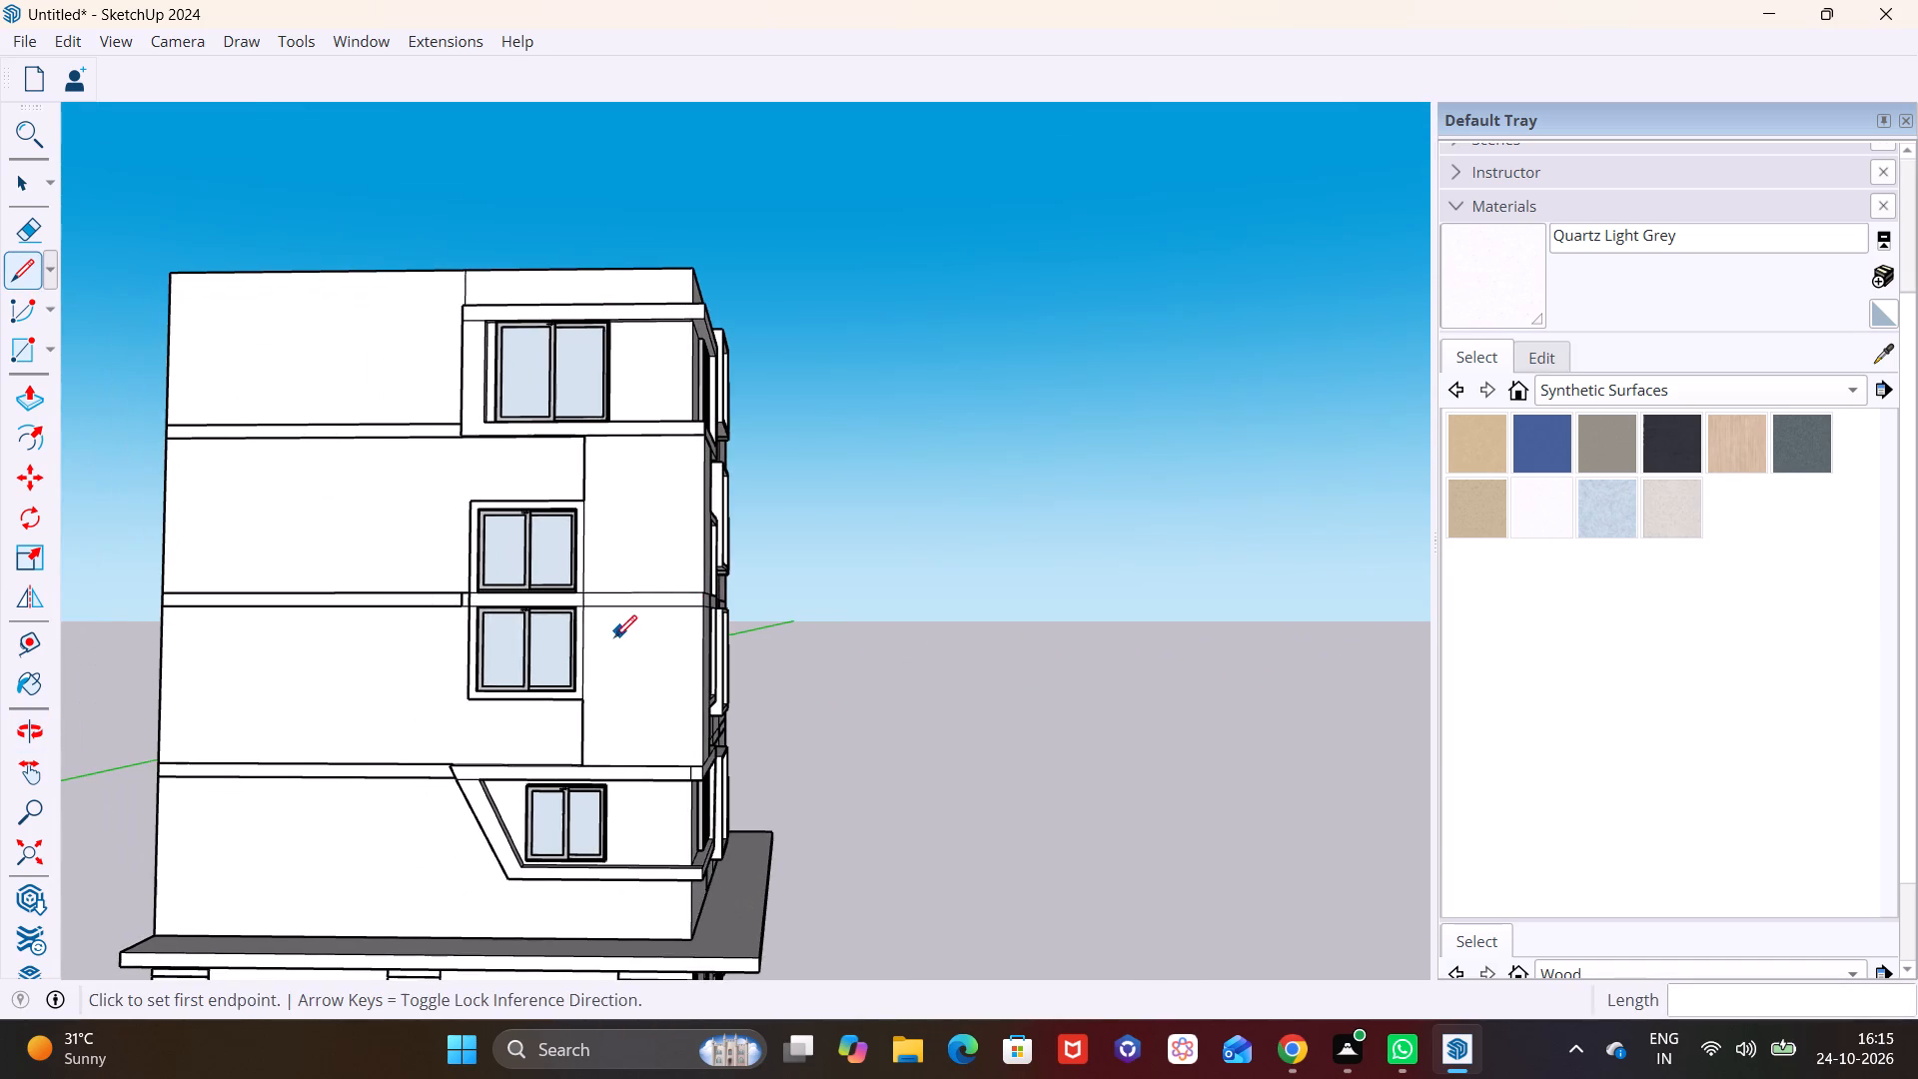
{"action": "scroll", "coordinate": [614, 637], "scroll_direction": "down", "scroll_amount": 1}
{"action": "middle_click_drag", "start_coordinate": [547, 679], "coordinate": [678, 686], "text": "shift"}
{"action": "middle_click_drag", "start_coordinate": [648, 719], "coordinate": [700, 763]}
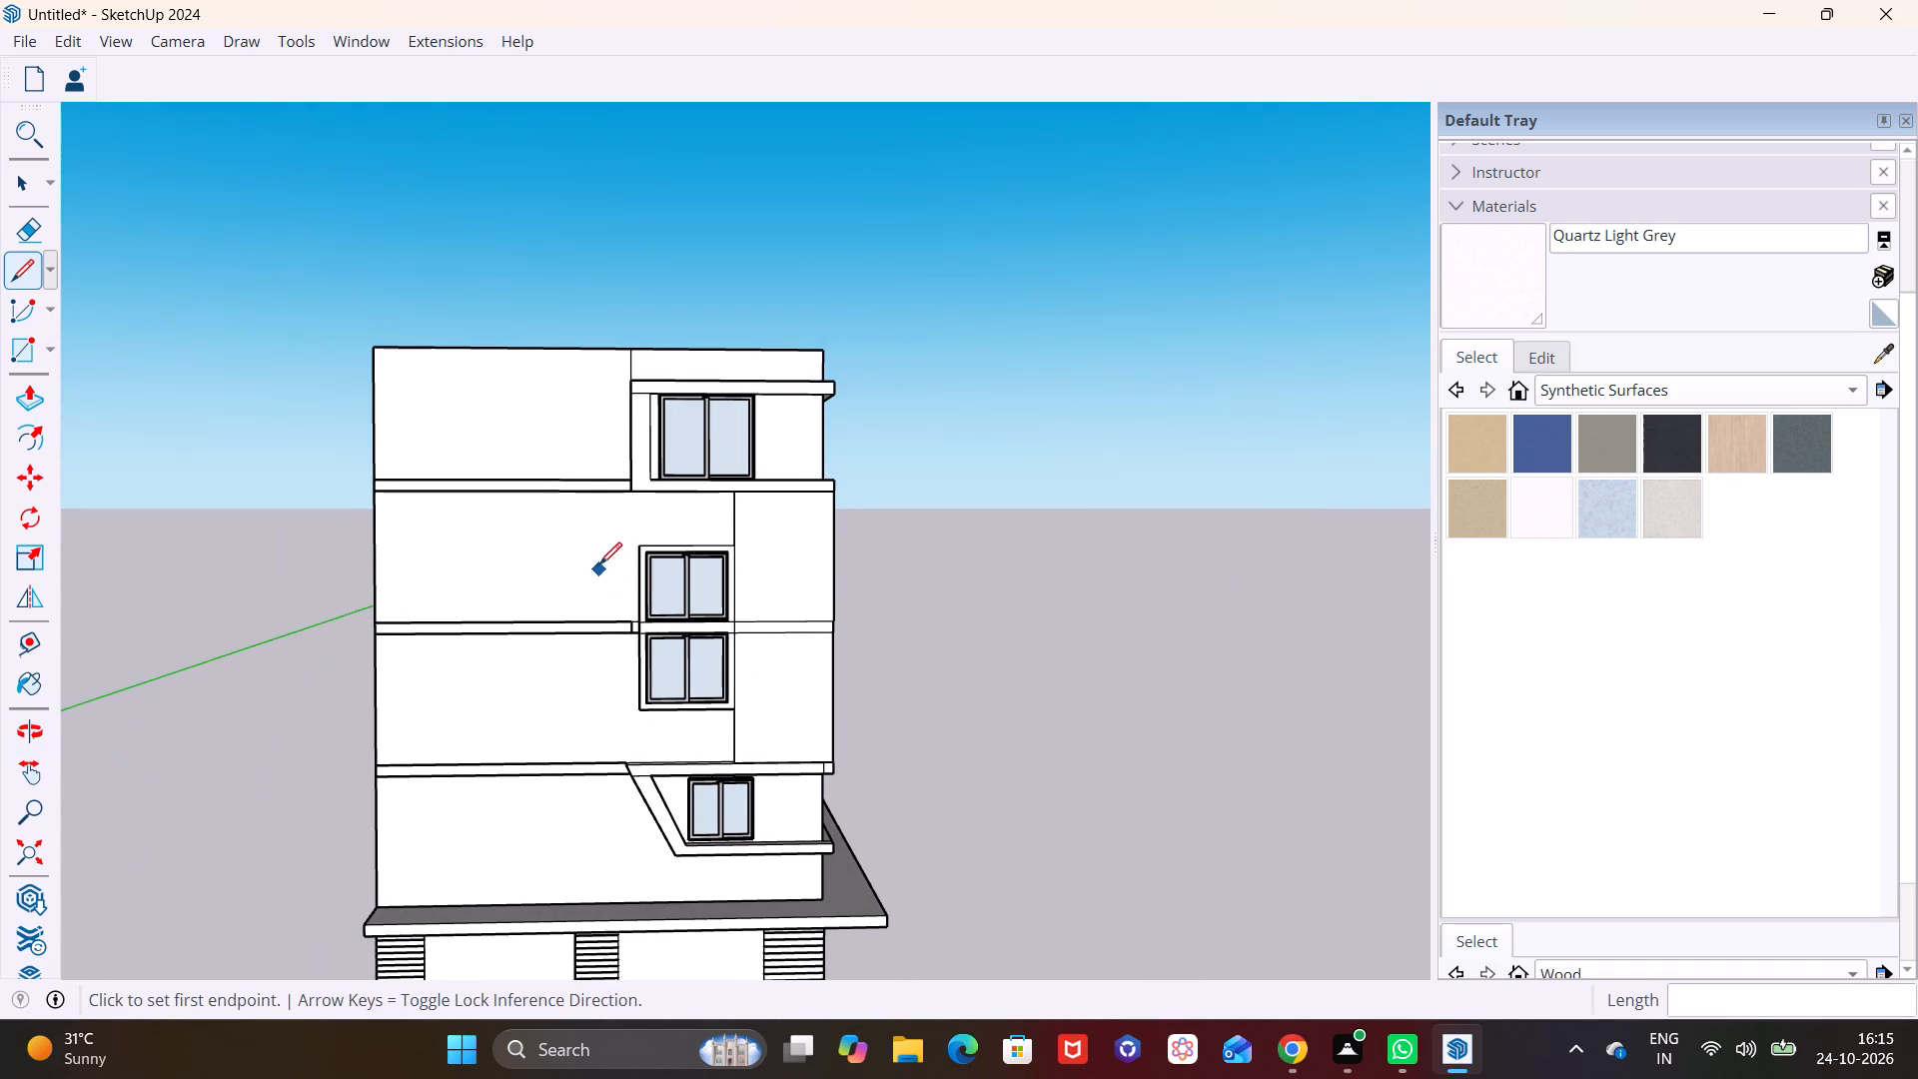
{"action": "middle_click_drag", "start_coordinate": [585, 522], "coordinate": [599, 581], "text": "shift"}
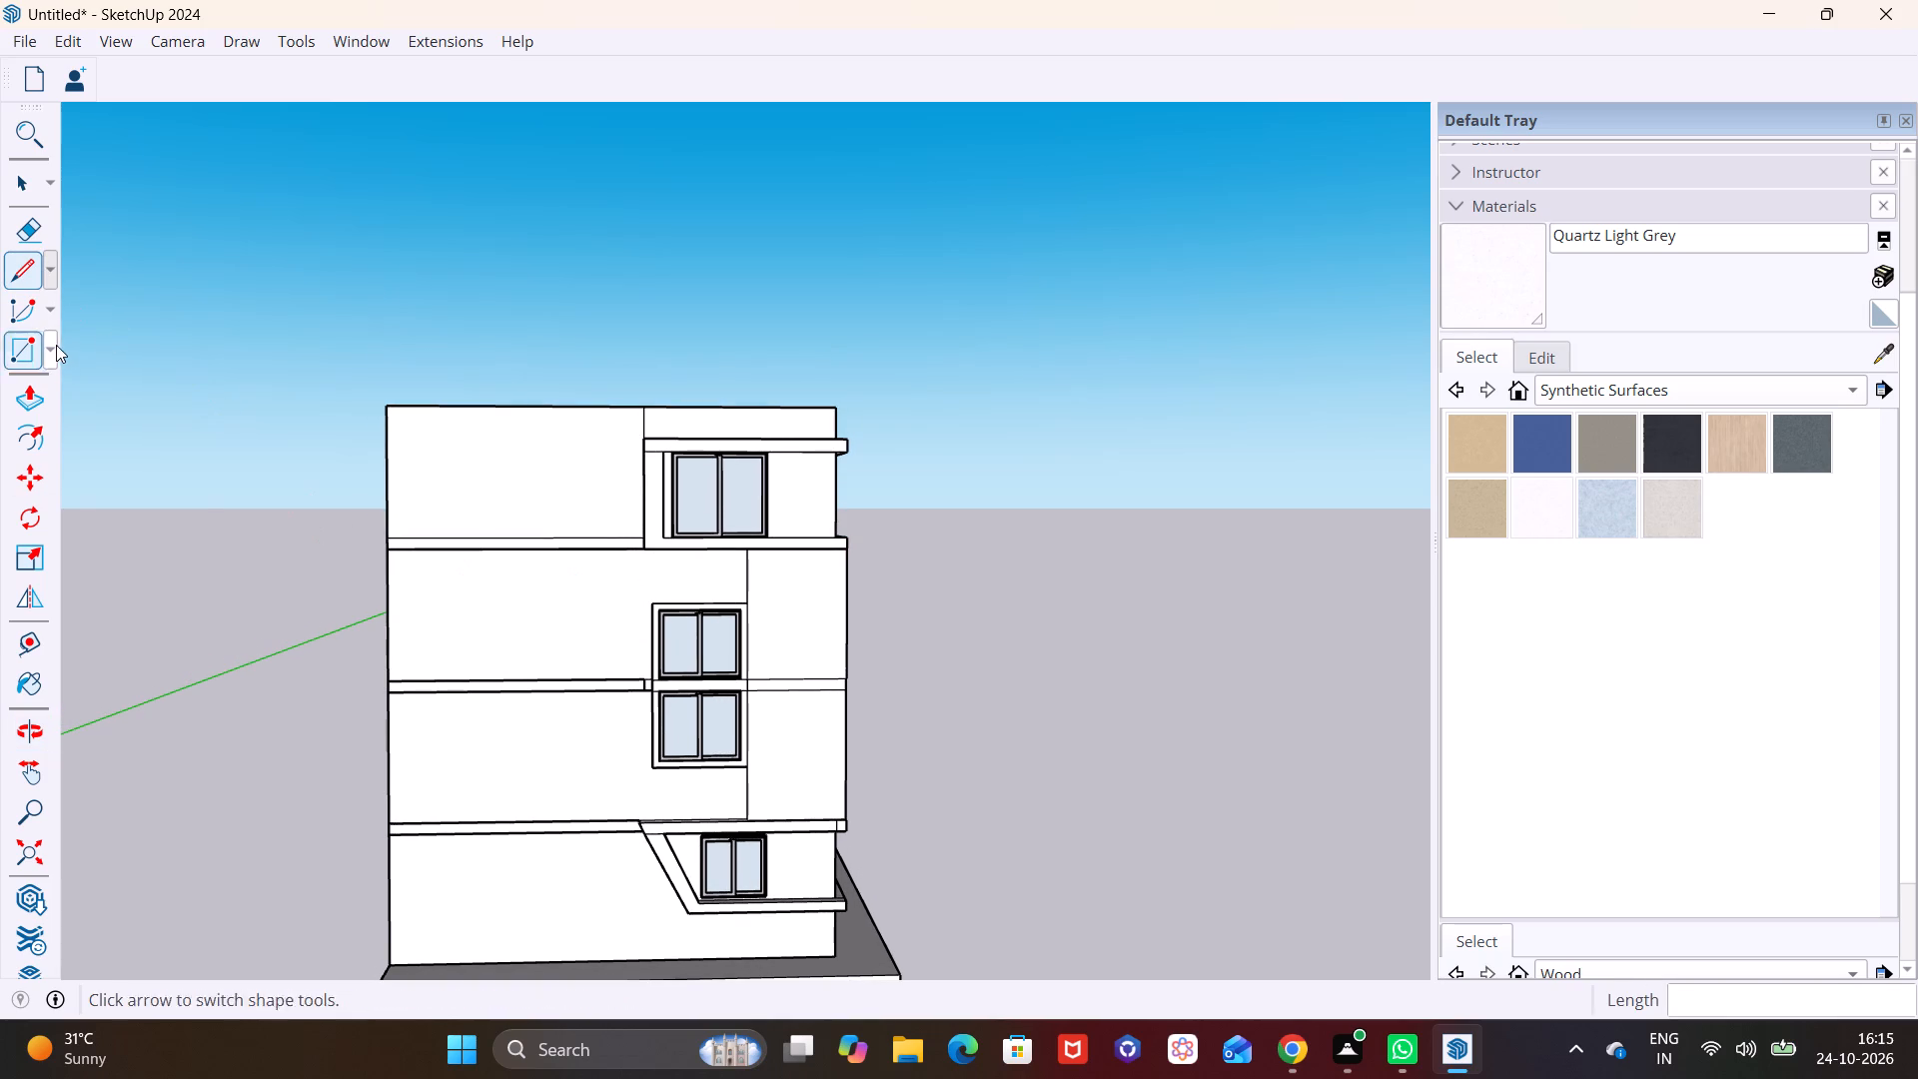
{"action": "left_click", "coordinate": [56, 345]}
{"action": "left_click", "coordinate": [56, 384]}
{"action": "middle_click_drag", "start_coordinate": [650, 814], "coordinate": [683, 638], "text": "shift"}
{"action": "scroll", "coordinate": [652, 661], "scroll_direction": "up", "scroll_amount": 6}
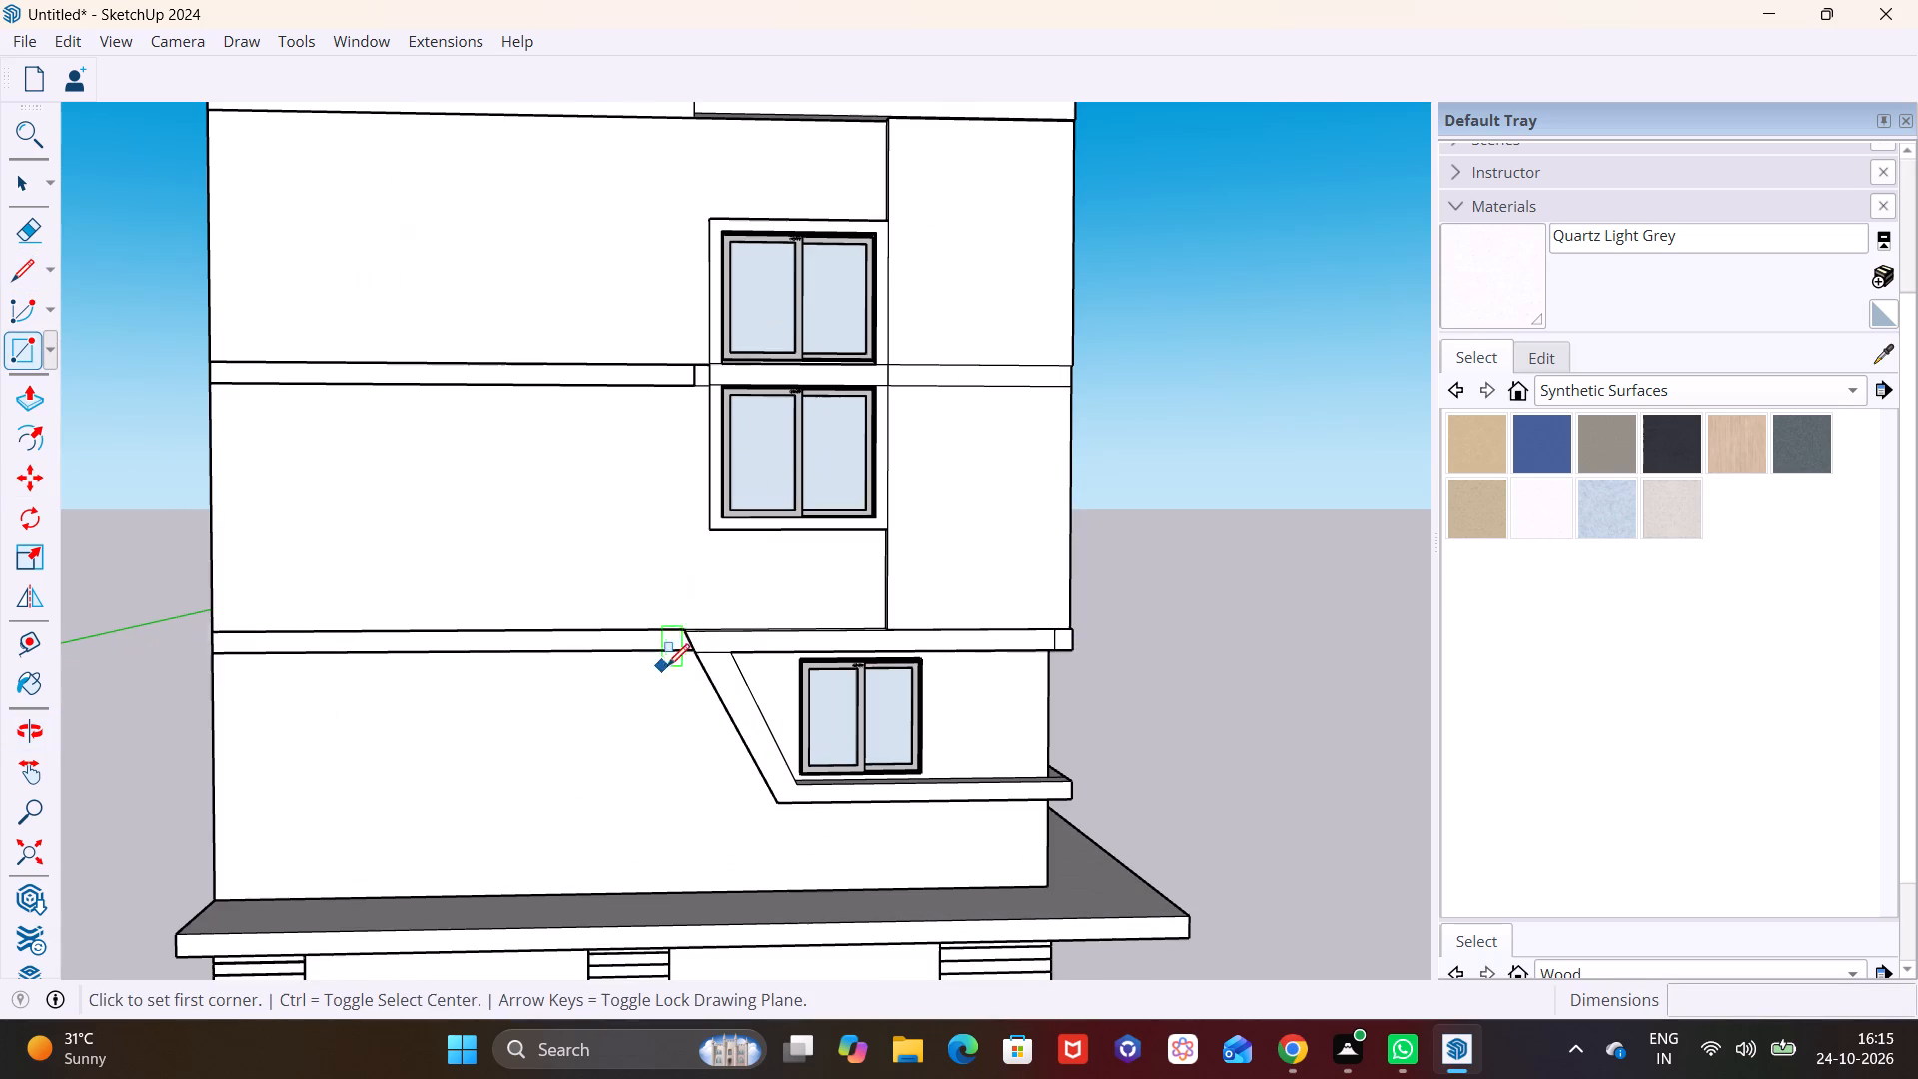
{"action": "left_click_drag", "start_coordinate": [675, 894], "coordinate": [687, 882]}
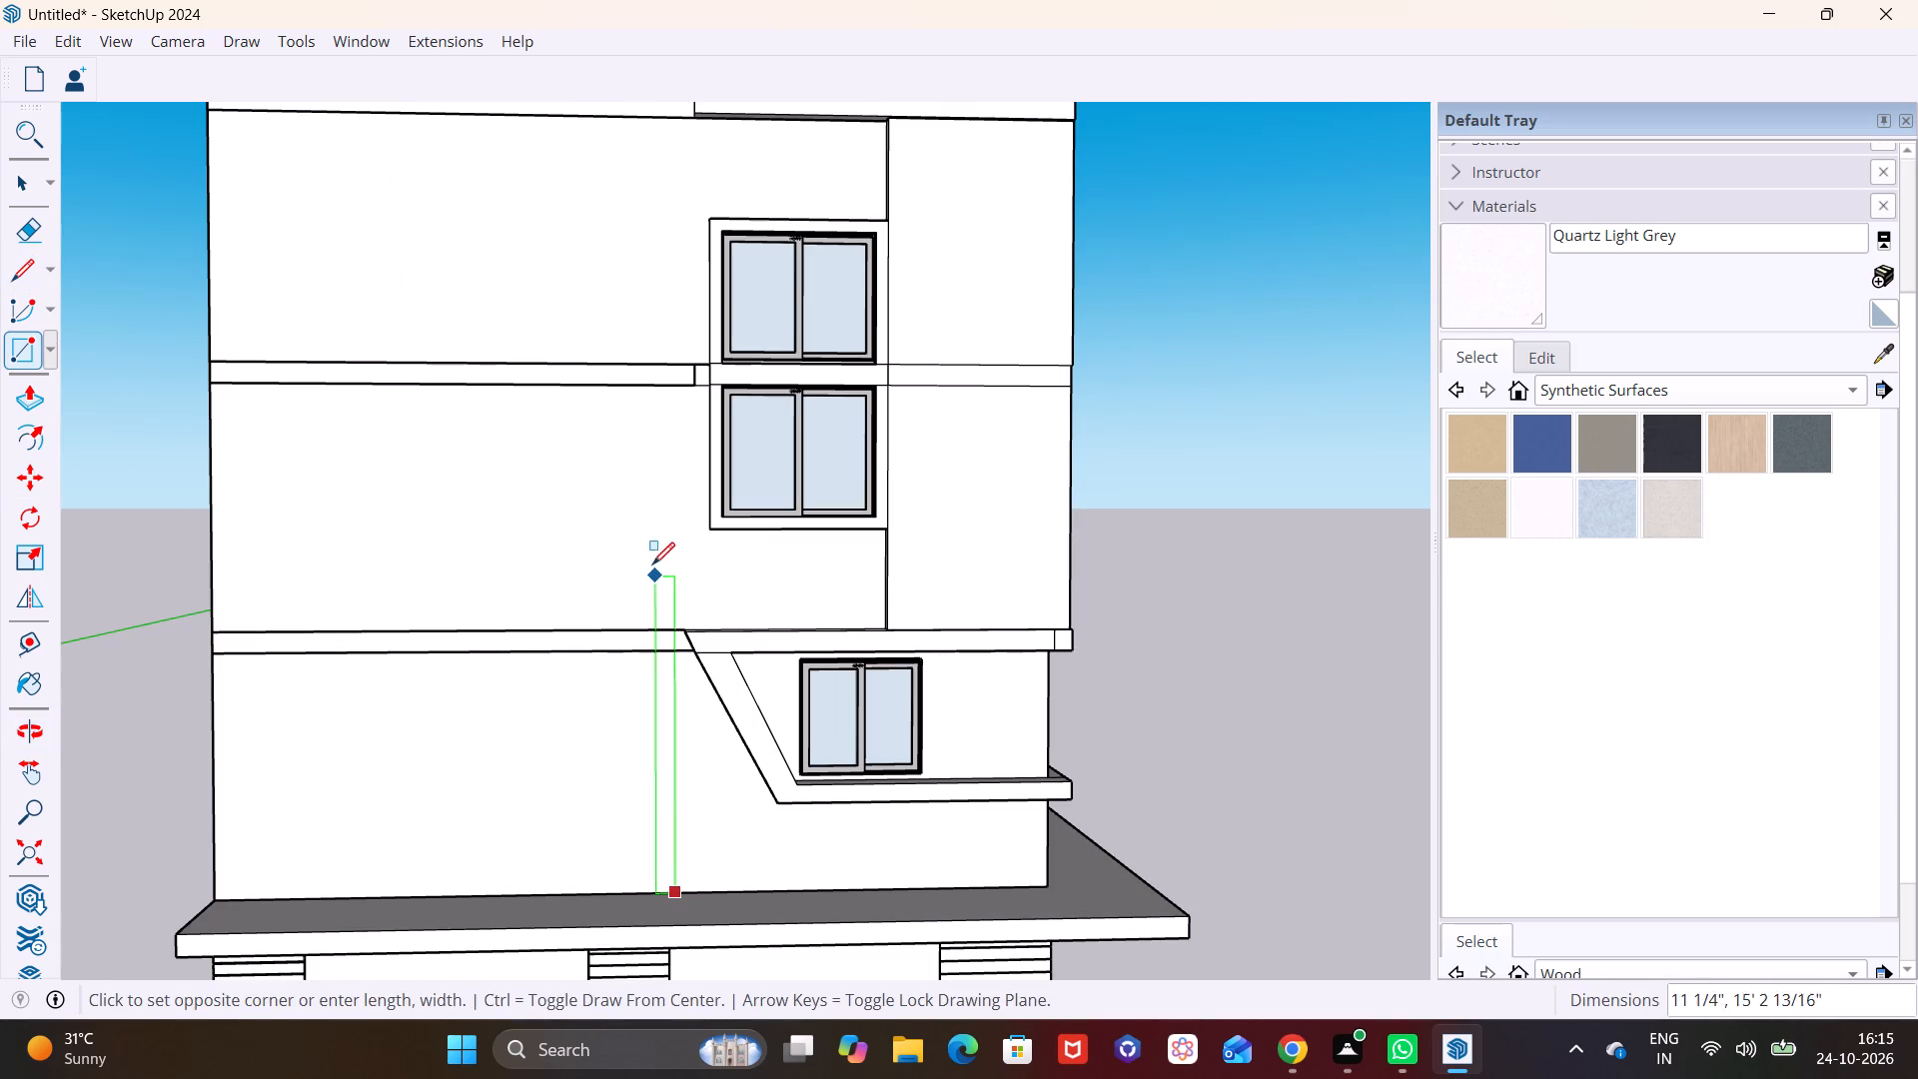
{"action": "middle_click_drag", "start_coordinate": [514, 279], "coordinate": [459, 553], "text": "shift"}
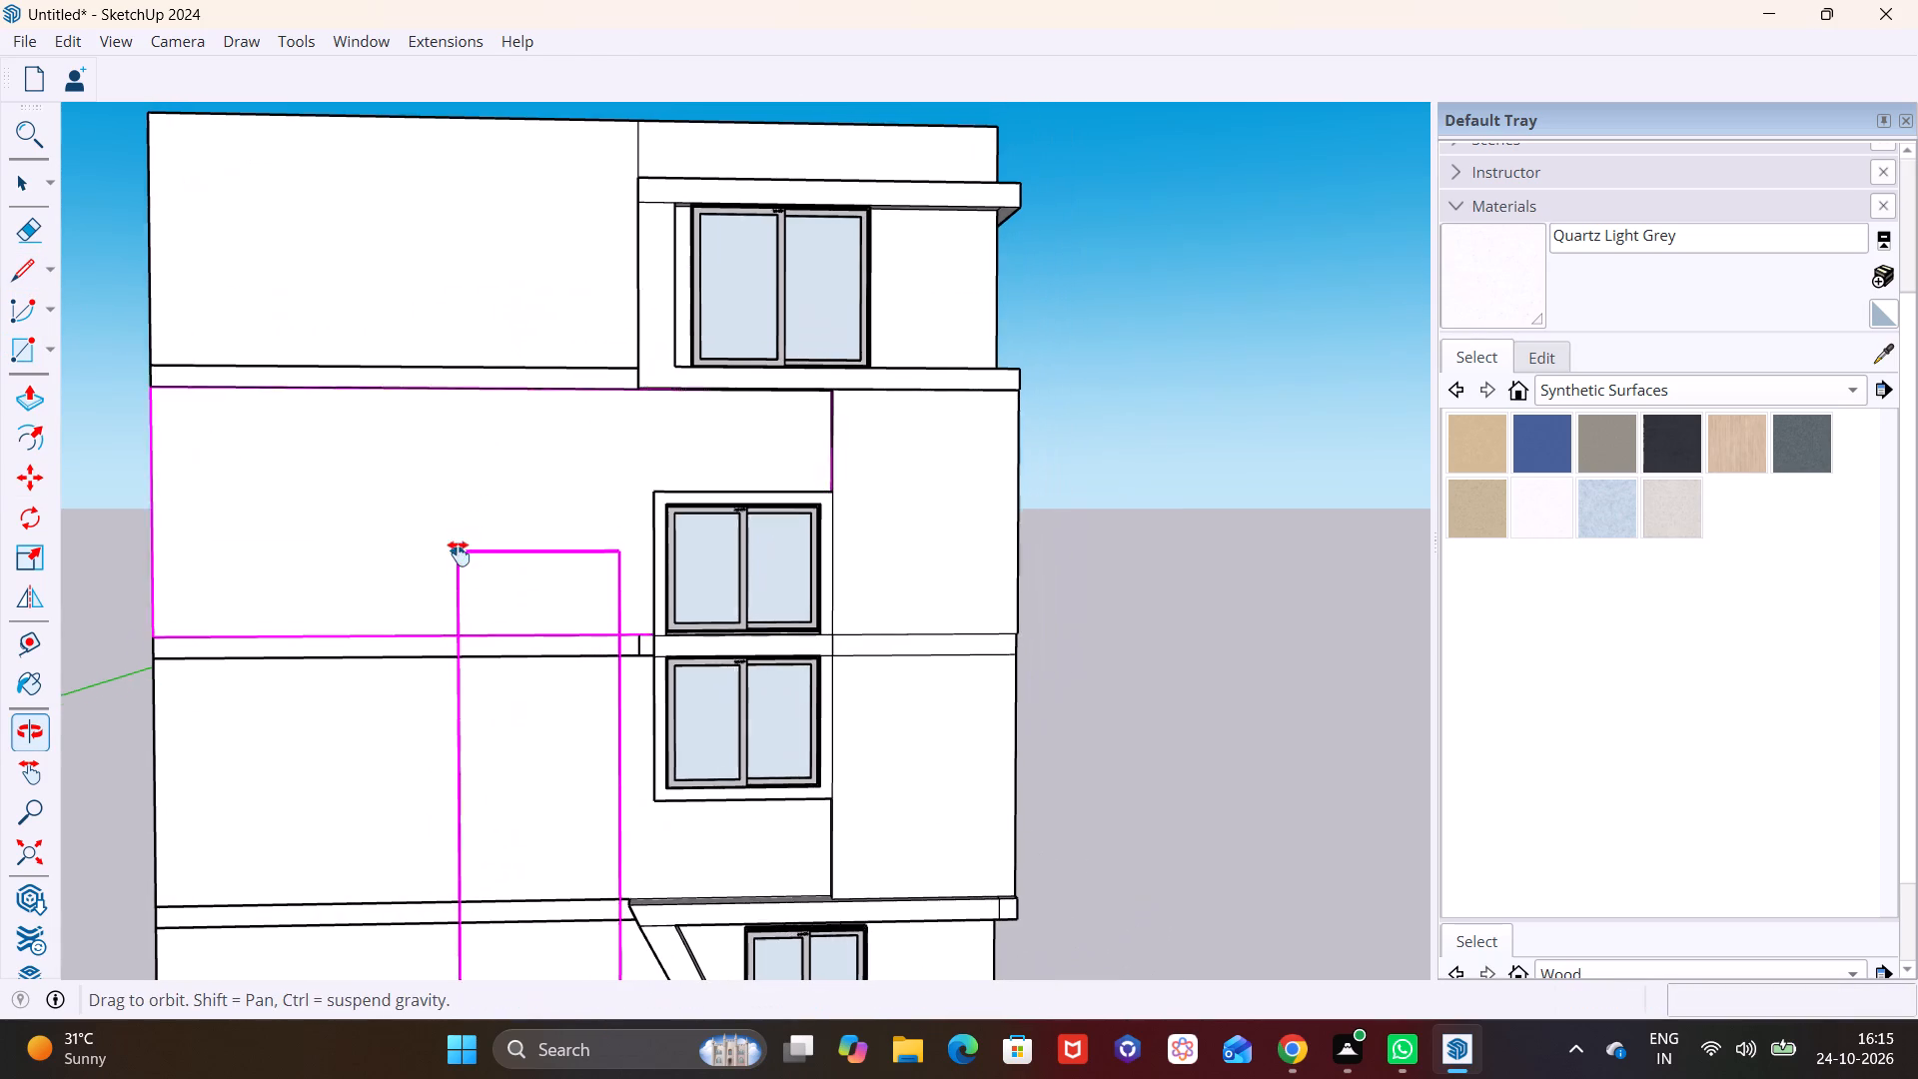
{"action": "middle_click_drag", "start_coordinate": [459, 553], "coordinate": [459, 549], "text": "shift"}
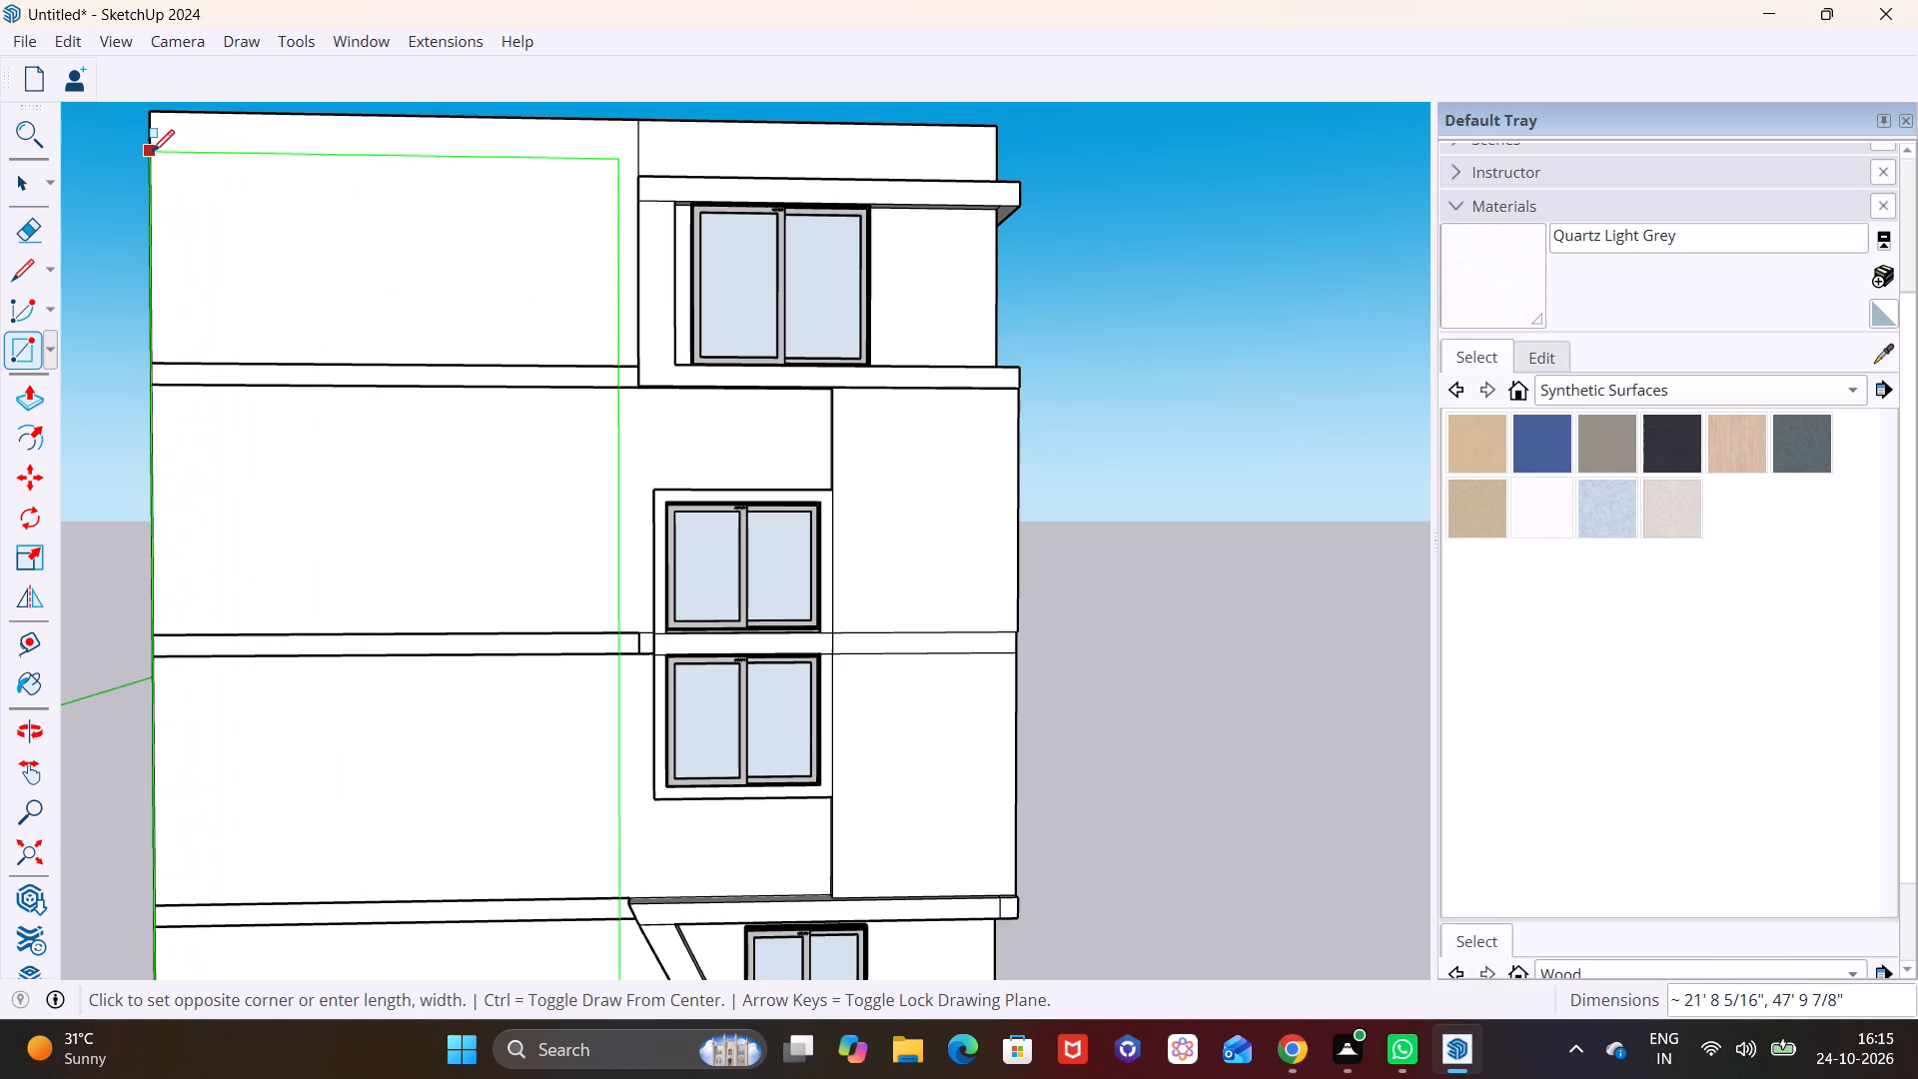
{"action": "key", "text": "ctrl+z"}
Draw a horizontal rectangle about 2' 1" by 22' 8" near the roof, from the building's corner to the top-storey window surround.
{"action": "left_click", "coordinate": [51, 359]}
{"action": "left_click", "coordinate": [72, 382]}
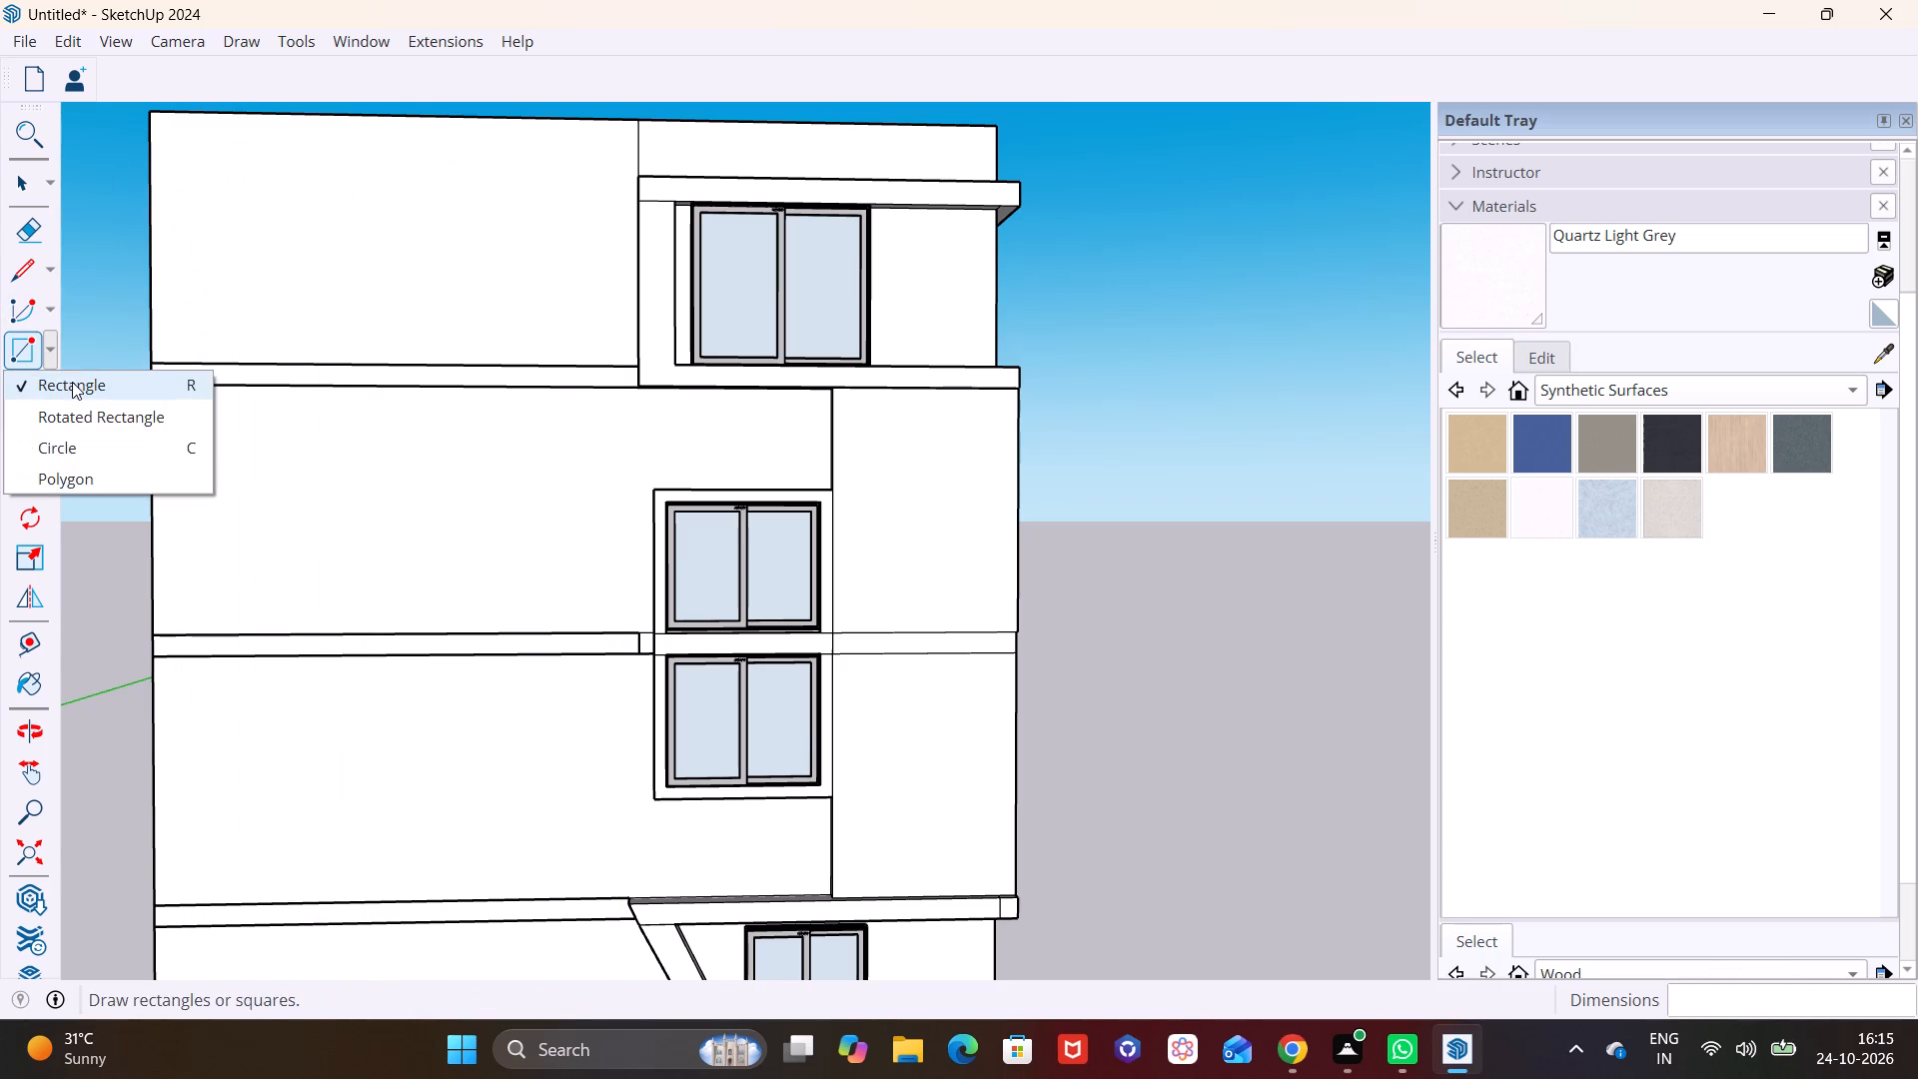
{"action": "left_click", "coordinate": [150, 153]}
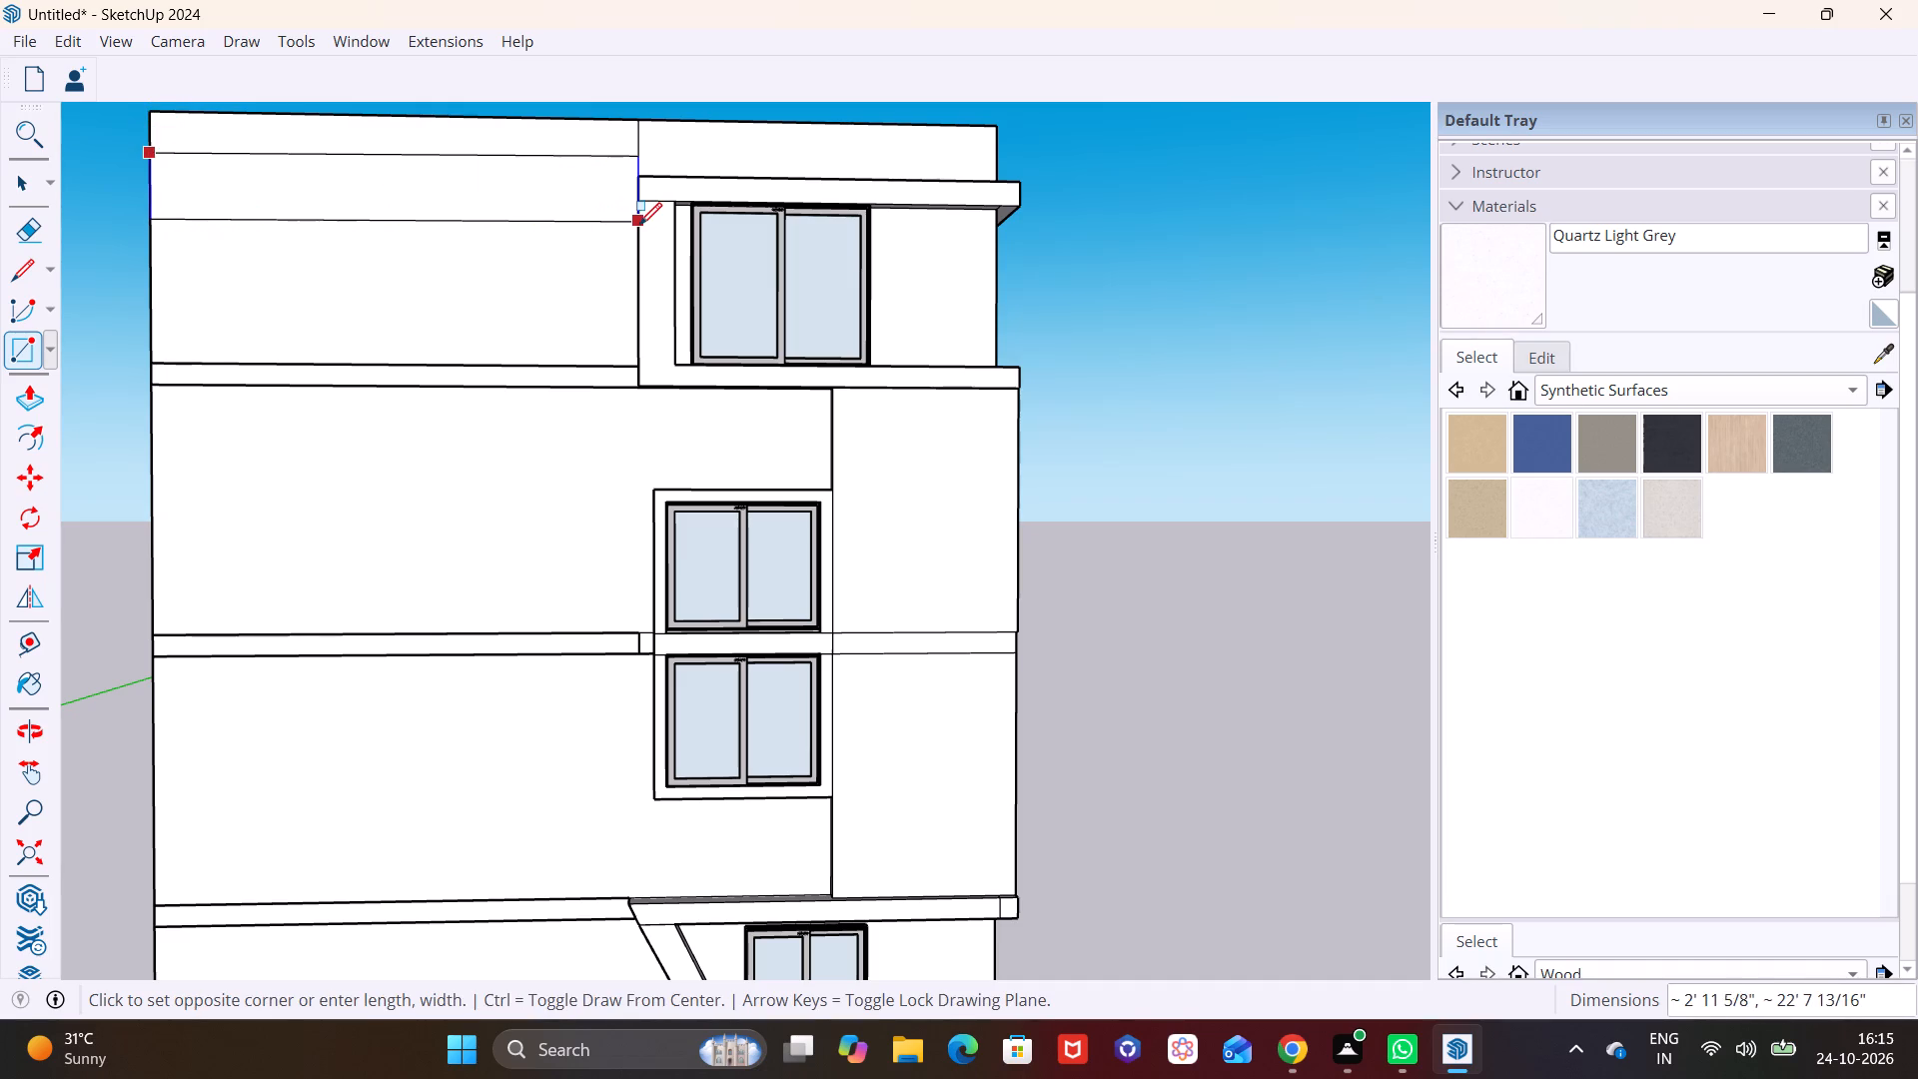
{"action": "left_click", "coordinate": [636, 205]}
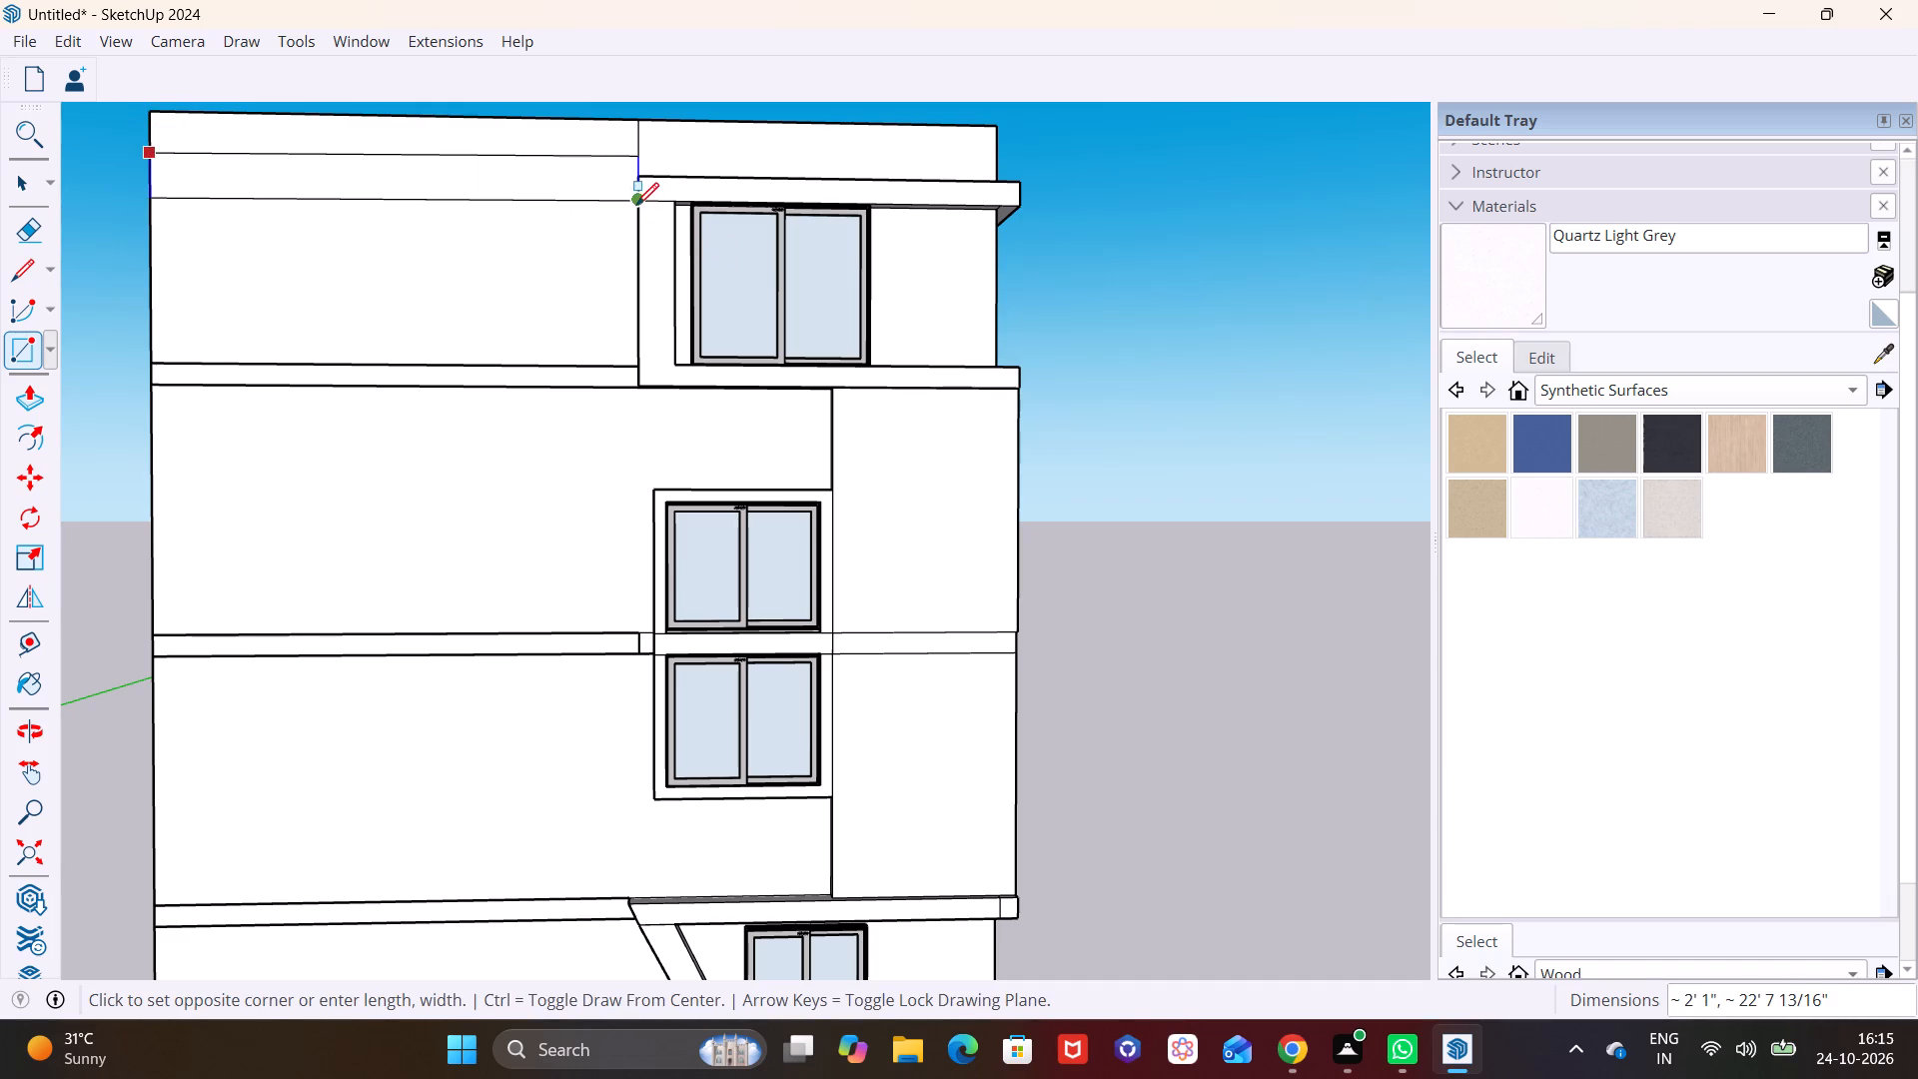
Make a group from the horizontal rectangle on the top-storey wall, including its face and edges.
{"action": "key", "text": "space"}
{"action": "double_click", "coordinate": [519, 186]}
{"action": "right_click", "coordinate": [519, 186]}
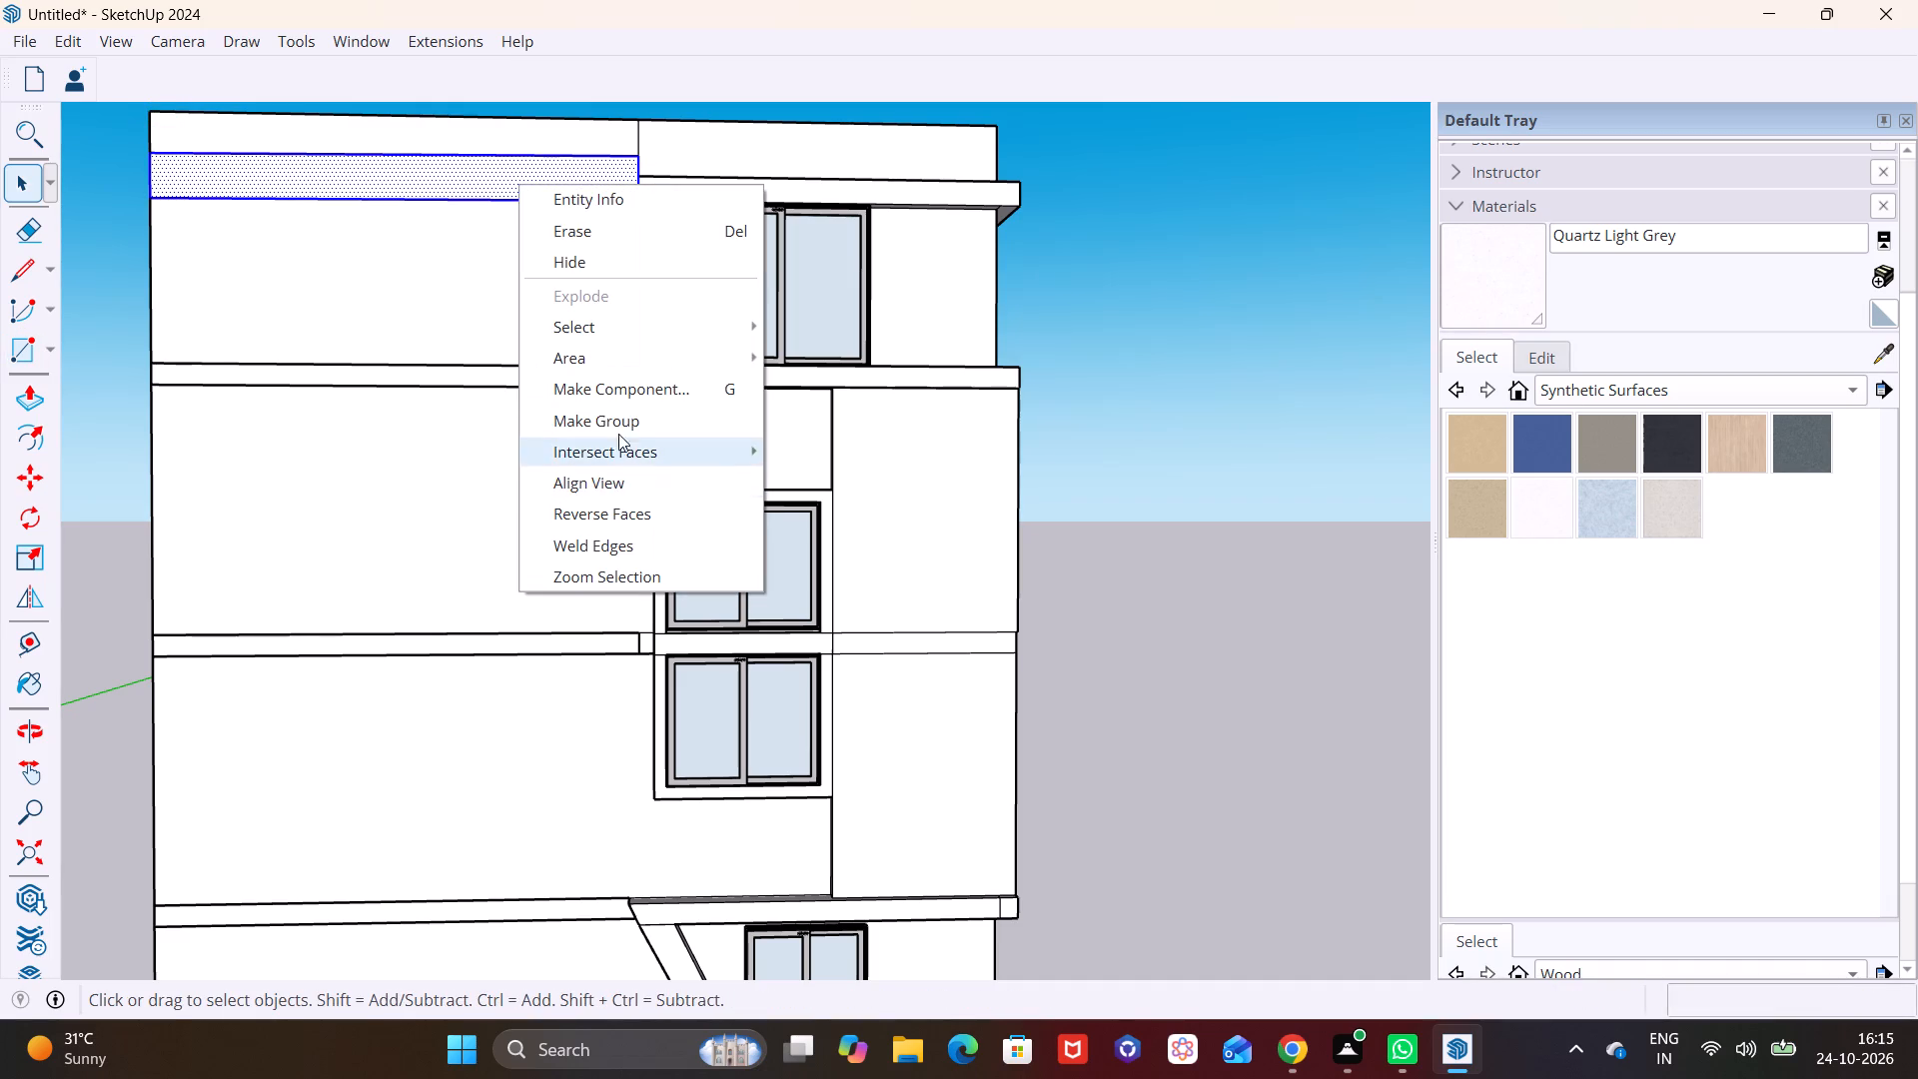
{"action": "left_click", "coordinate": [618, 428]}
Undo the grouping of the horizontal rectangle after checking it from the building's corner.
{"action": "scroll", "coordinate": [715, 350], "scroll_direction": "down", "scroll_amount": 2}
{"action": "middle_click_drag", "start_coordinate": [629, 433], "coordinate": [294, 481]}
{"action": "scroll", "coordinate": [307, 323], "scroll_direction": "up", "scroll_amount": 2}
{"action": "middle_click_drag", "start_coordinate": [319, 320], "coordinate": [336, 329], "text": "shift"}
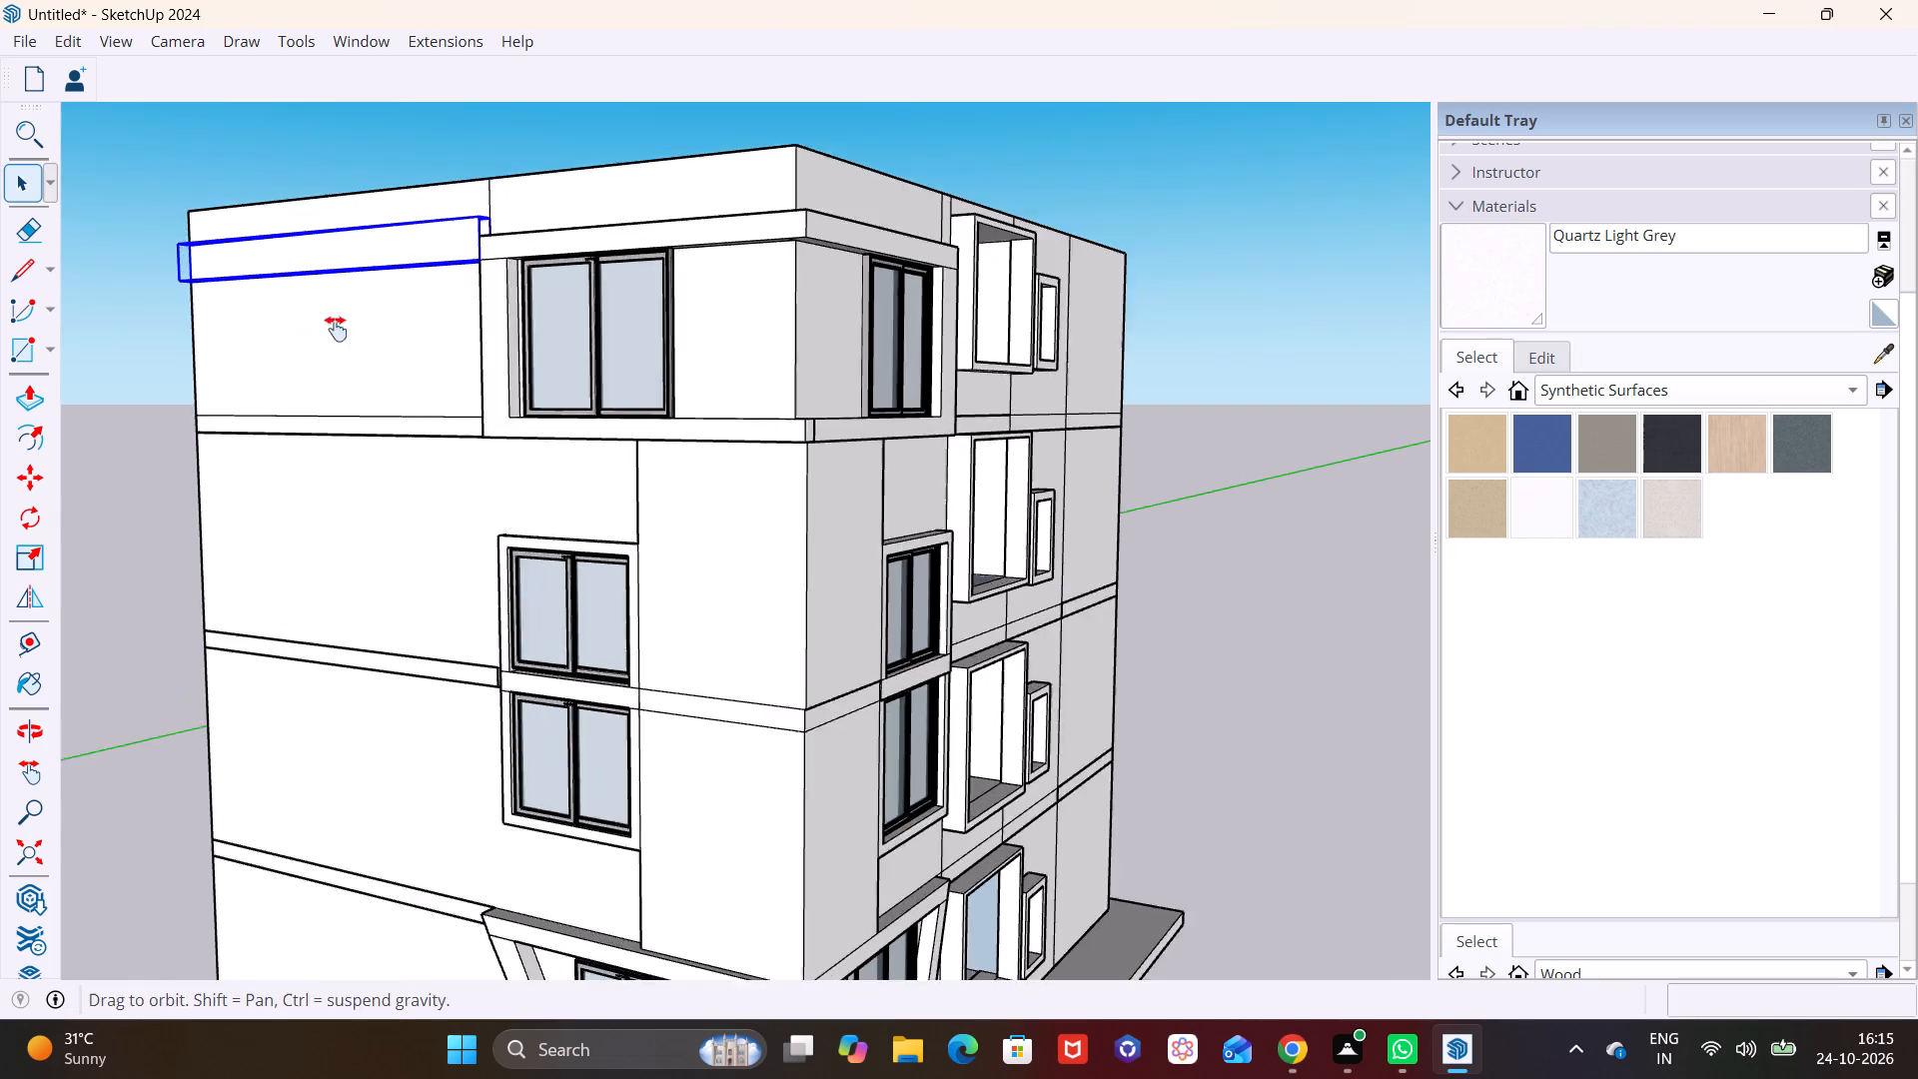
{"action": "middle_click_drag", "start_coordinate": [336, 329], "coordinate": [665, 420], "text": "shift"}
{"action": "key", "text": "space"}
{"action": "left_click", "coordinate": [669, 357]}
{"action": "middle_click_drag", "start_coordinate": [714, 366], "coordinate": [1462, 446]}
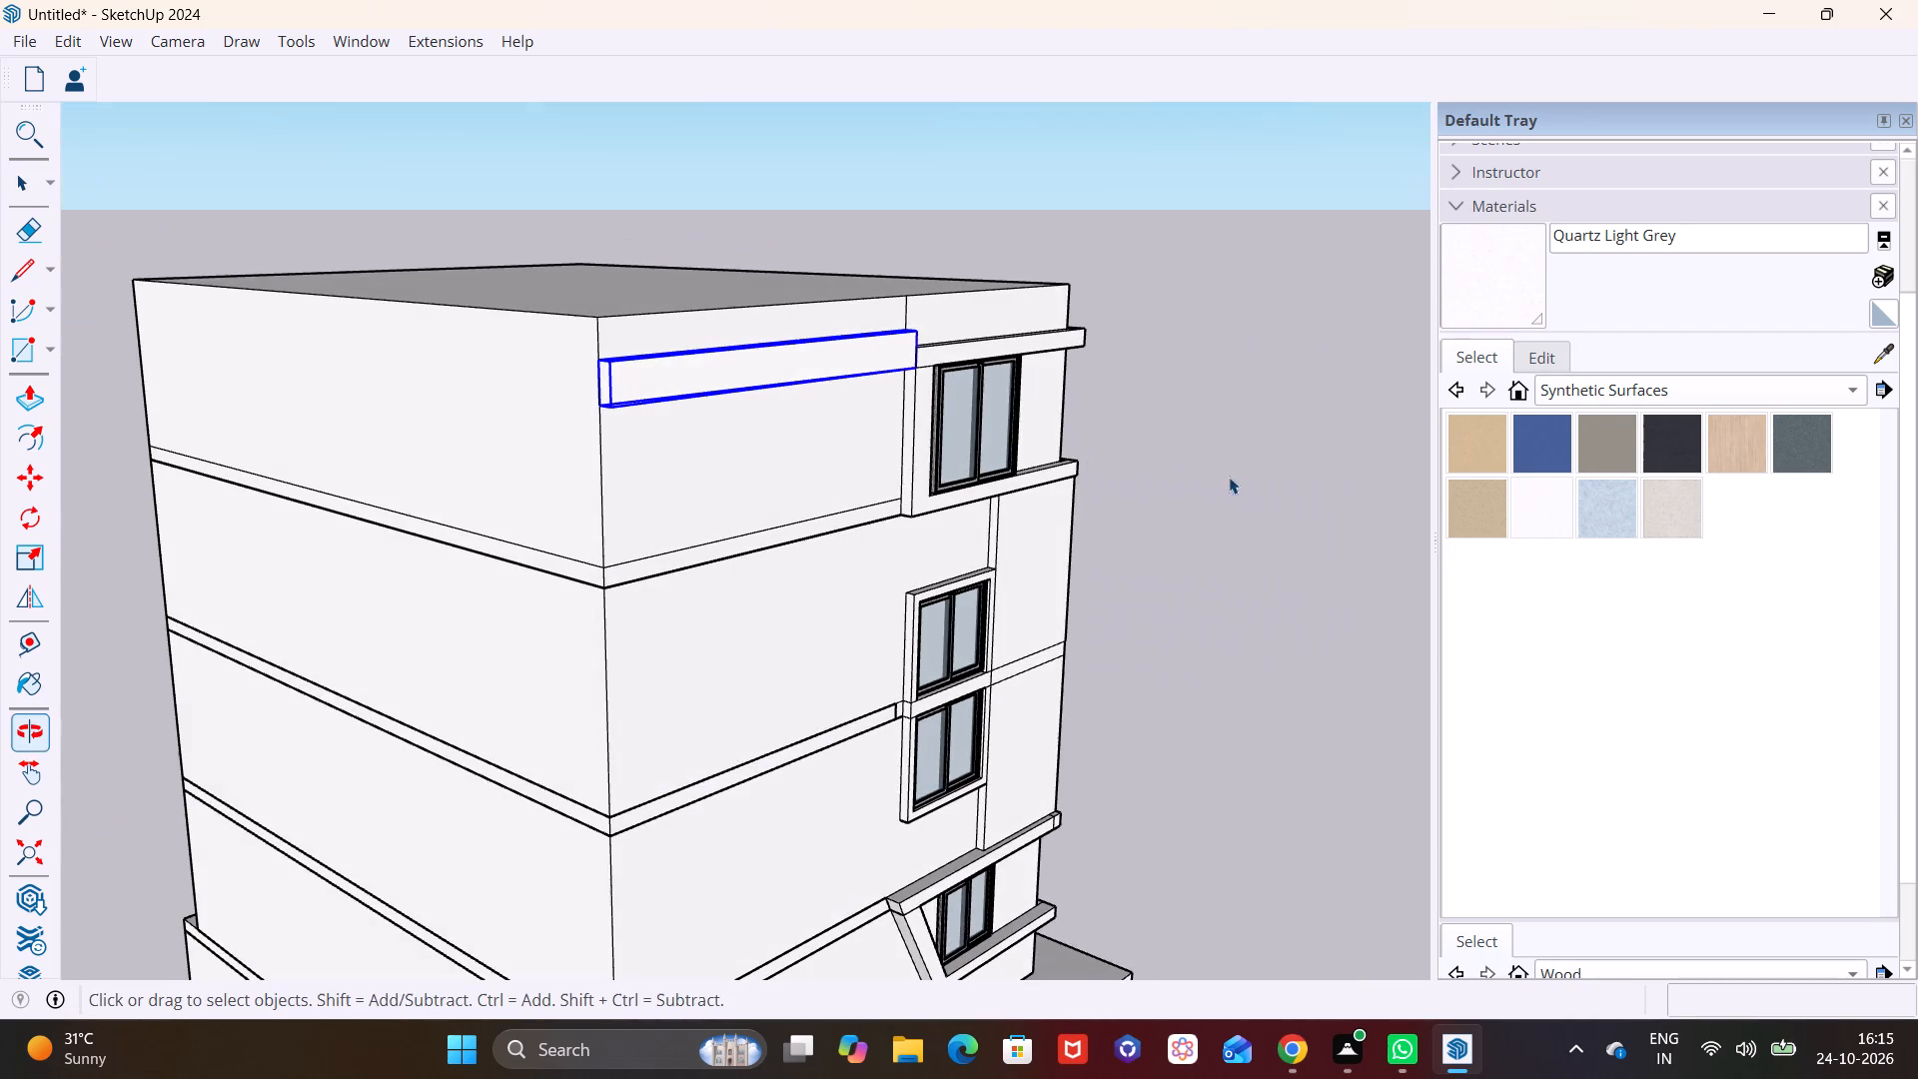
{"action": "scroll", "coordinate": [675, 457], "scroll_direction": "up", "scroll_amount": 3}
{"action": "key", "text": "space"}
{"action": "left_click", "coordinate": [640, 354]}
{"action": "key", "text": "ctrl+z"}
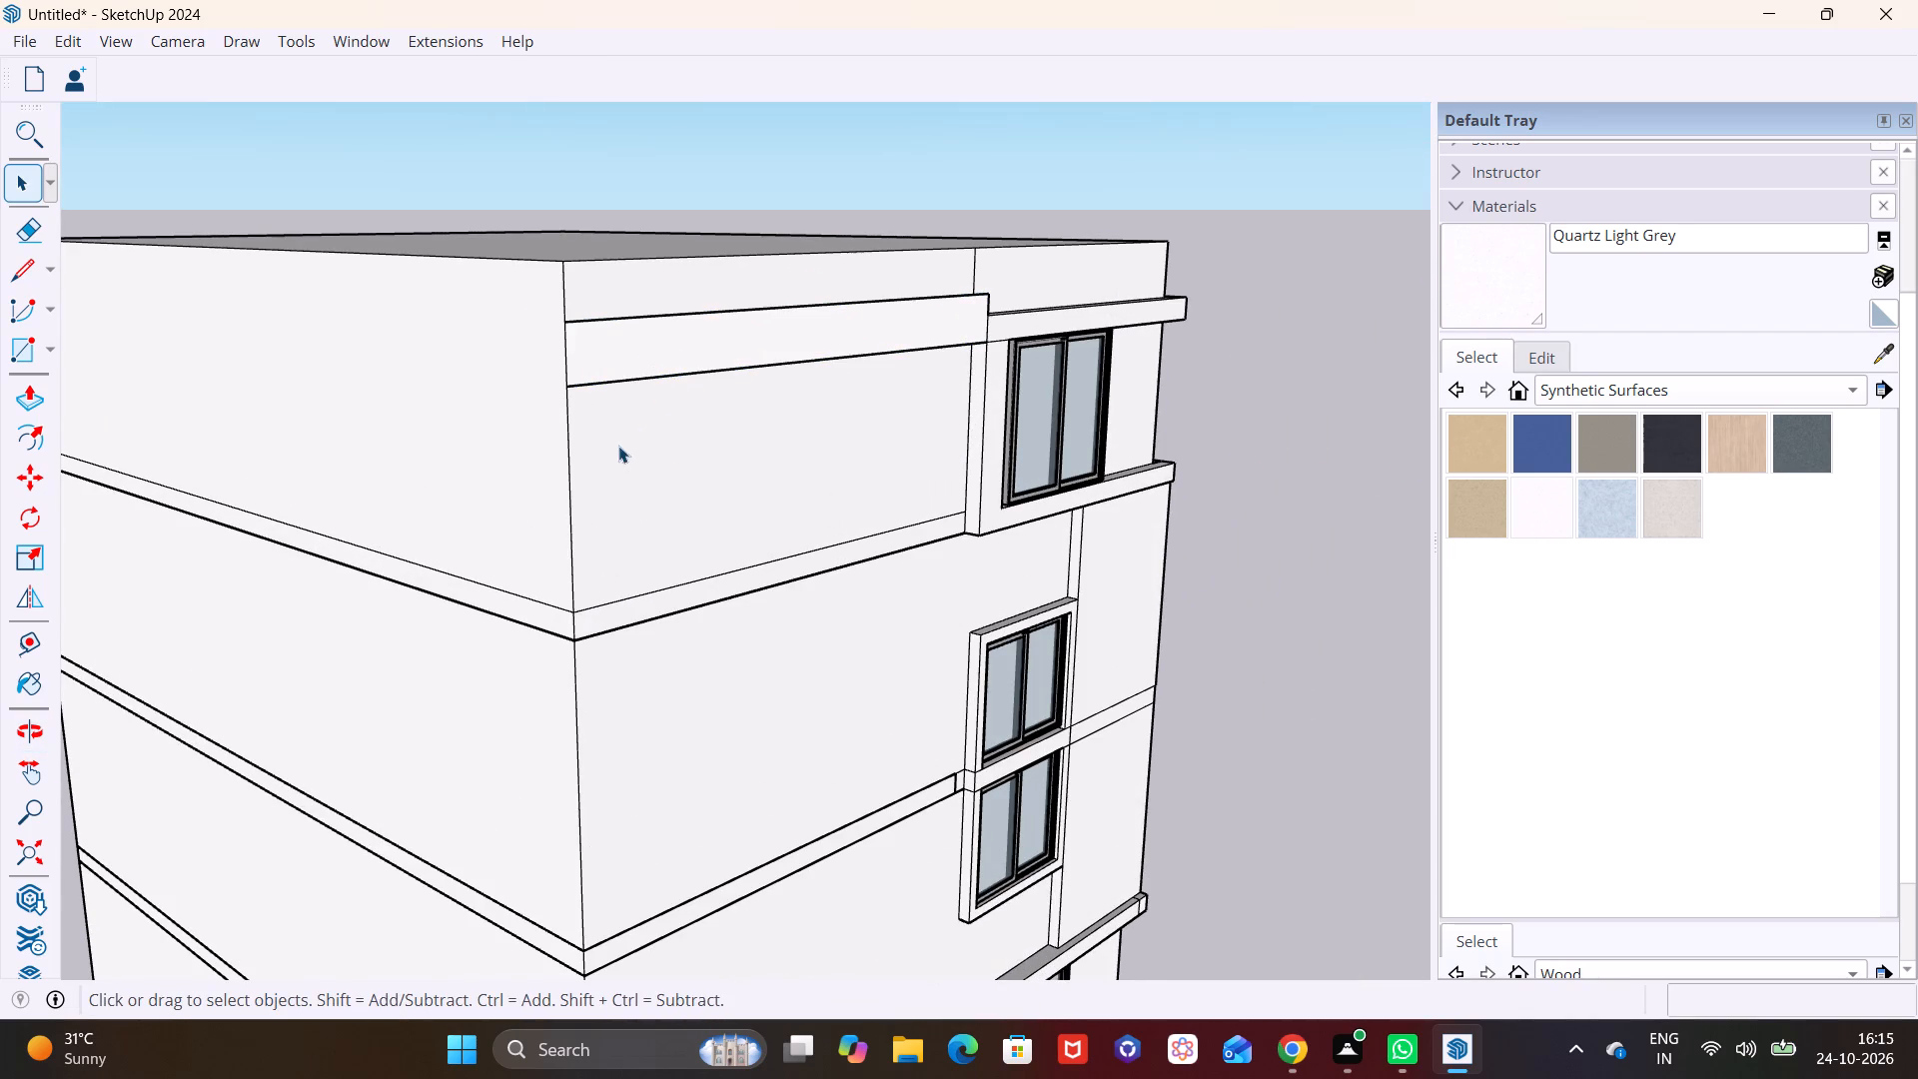
Group the horizontal rectangle's face and edges on the top-storey wall again.
{"action": "left_click", "coordinate": [654, 328]}
{"action": "left_click", "coordinate": [654, 338]}
{"action": "double_click", "coordinate": [656, 344]}
{"action": "right_click", "coordinate": [656, 346]}
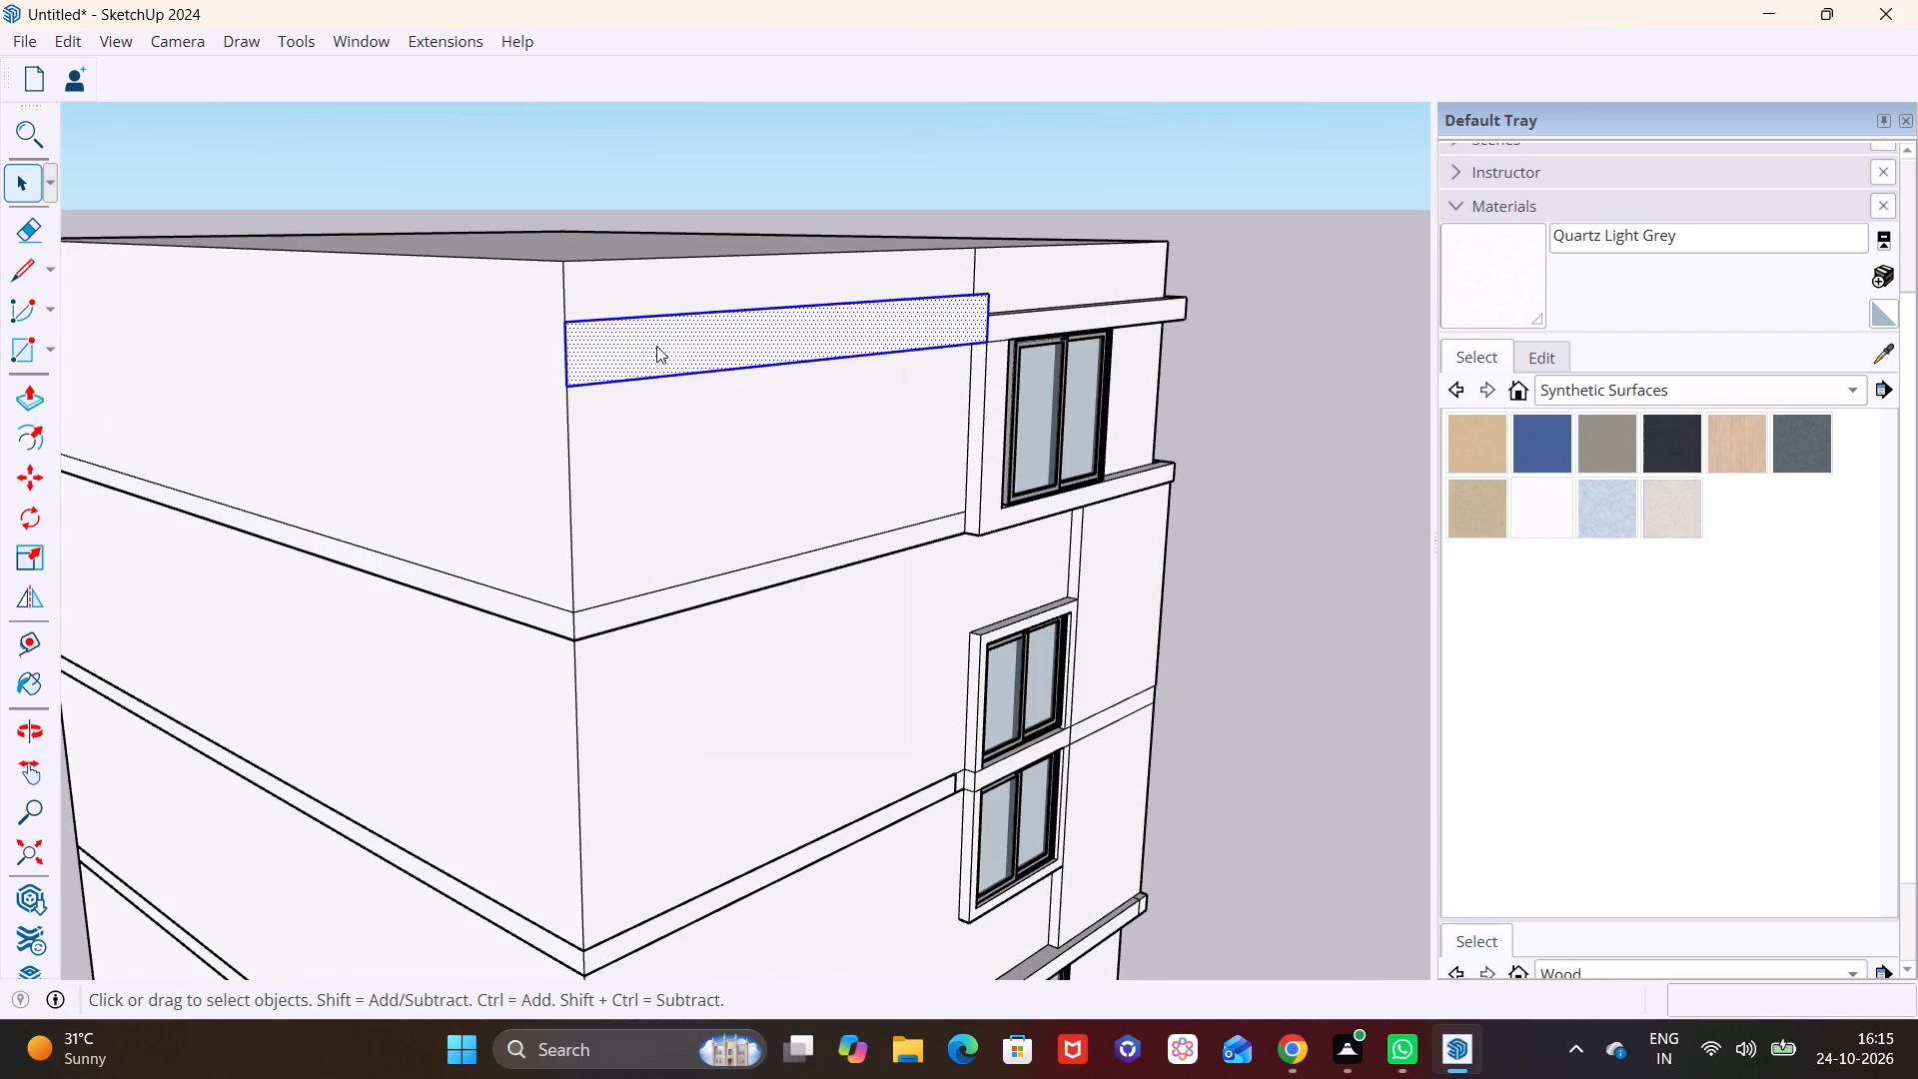
{"action": "left_click", "coordinate": [756, 587]}
Examine where the grouped horizontal strip meets the building's corner and the top-storey window surround.
{"action": "left_click", "coordinate": [667, 357]}
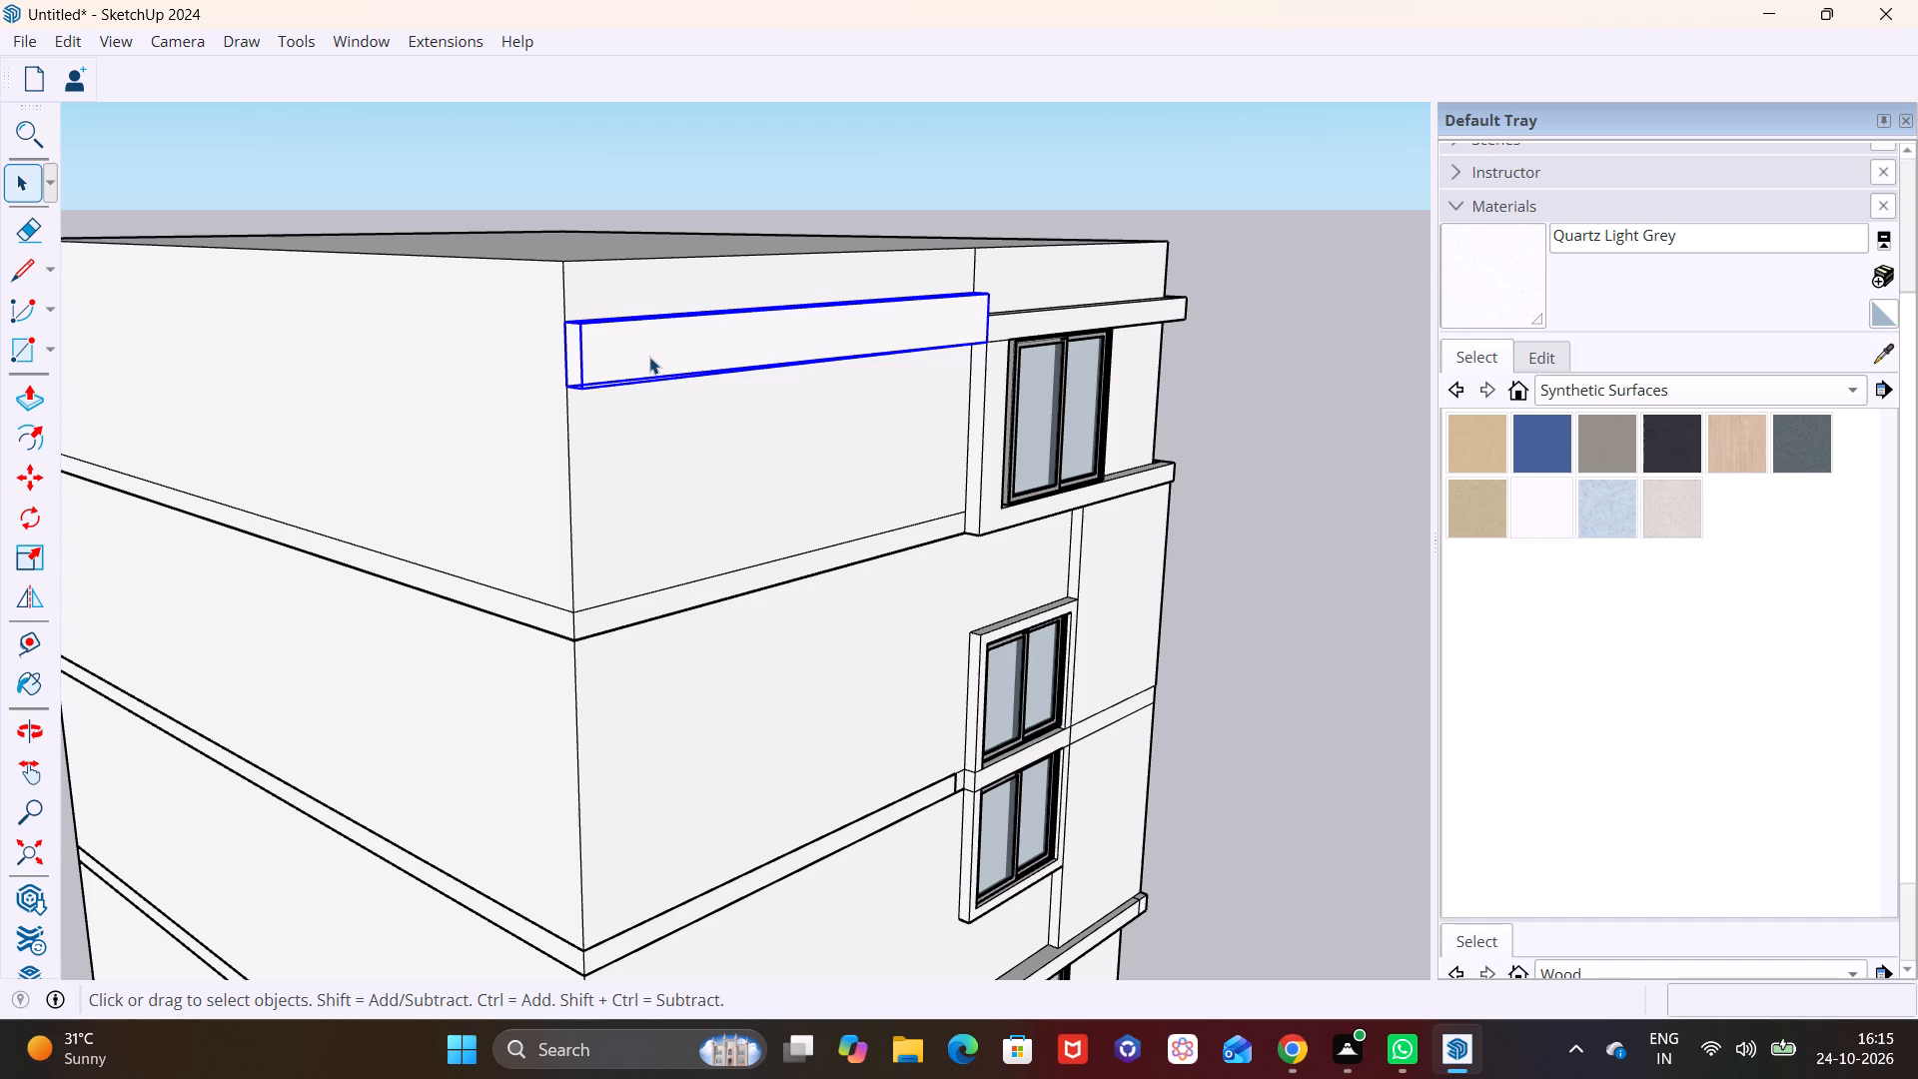
{"action": "left_click", "coordinate": [648, 351]}
{"action": "left_click", "coordinate": [573, 359]}
{"action": "middle_click_drag", "start_coordinate": [732, 463], "coordinate": [195, 409]}
{"action": "scroll", "coordinate": [401, 238], "scroll_direction": "up", "scroll_amount": 9}
{"action": "middle_click_drag", "start_coordinate": [619, 241], "coordinate": [432, 356]}
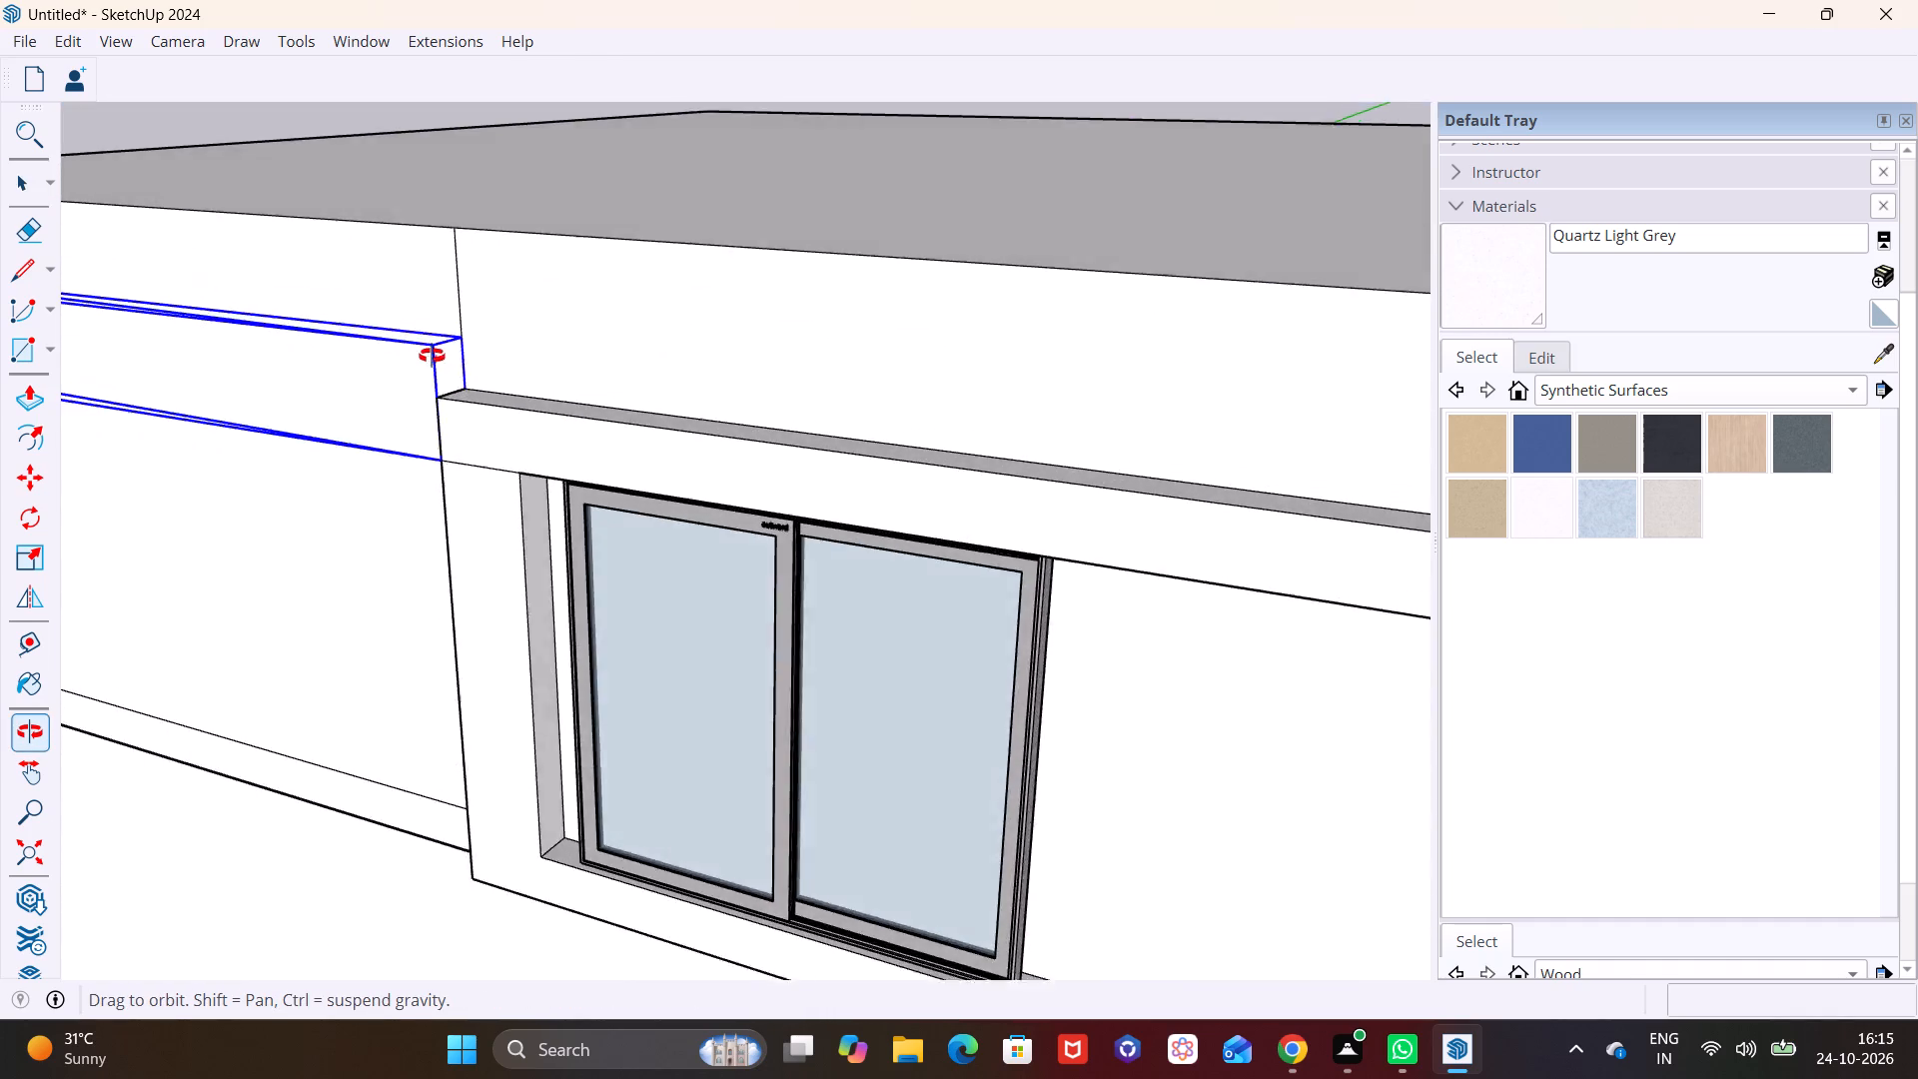
{"action": "middle_click_drag", "start_coordinate": [432, 356], "coordinate": [361, 378]}
{"action": "scroll", "coordinate": [356, 369], "scroll_direction": "down", "scroll_amount": 6}
{"action": "middle_click_drag", "start_coordinate": [364, 403], "coordinate": [770, 392], "text": "shift"}
{"action": "scroll", "coordinate": [554, 333], "scroll_direction": "up", "scroll_amount": 2}
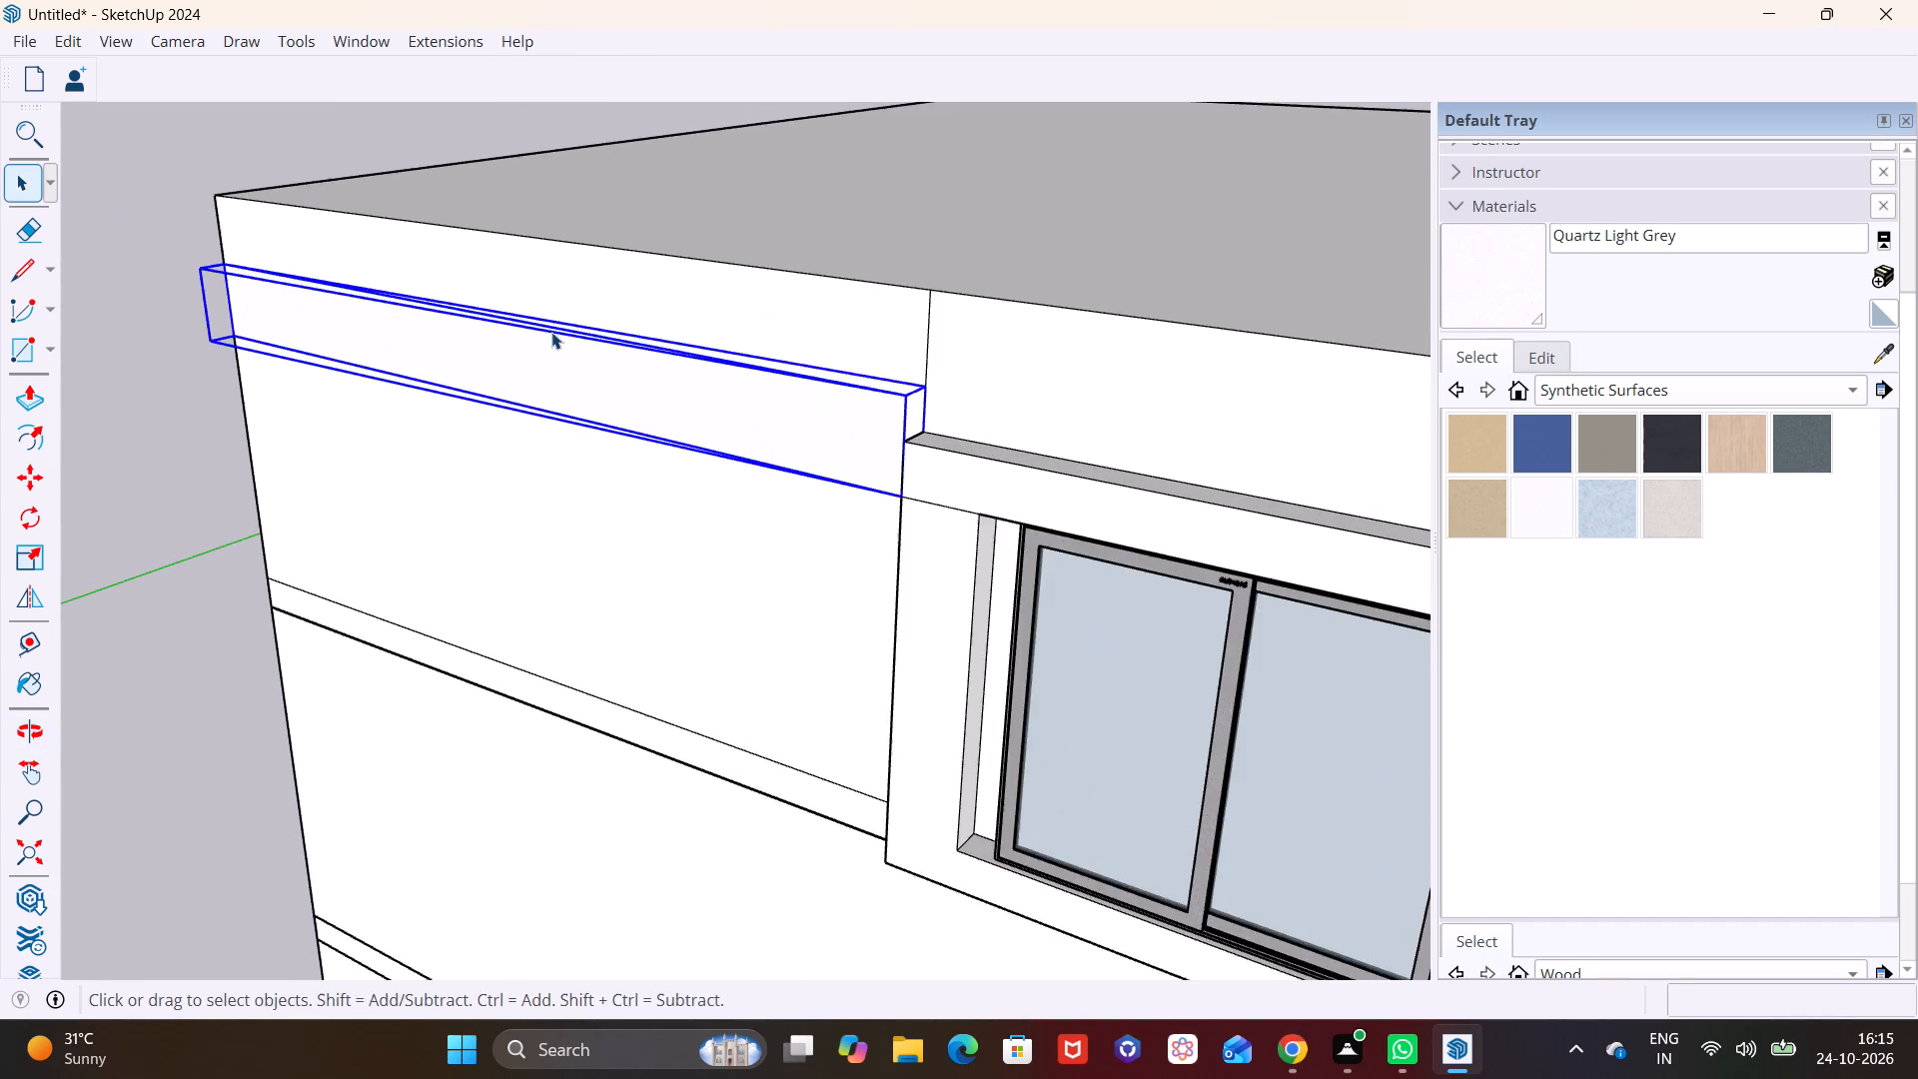
Undo the previous two operations on the grouped horizontal strip beside the top-storey window surround.
{"action": "scroll", "coordinate": [551, 332], "scroll_direction": "up", "scroll_amount": 4}
{"action": "middle_click_drag", "start_coordinate": [616, 363], "coordinate": [406, 492]}
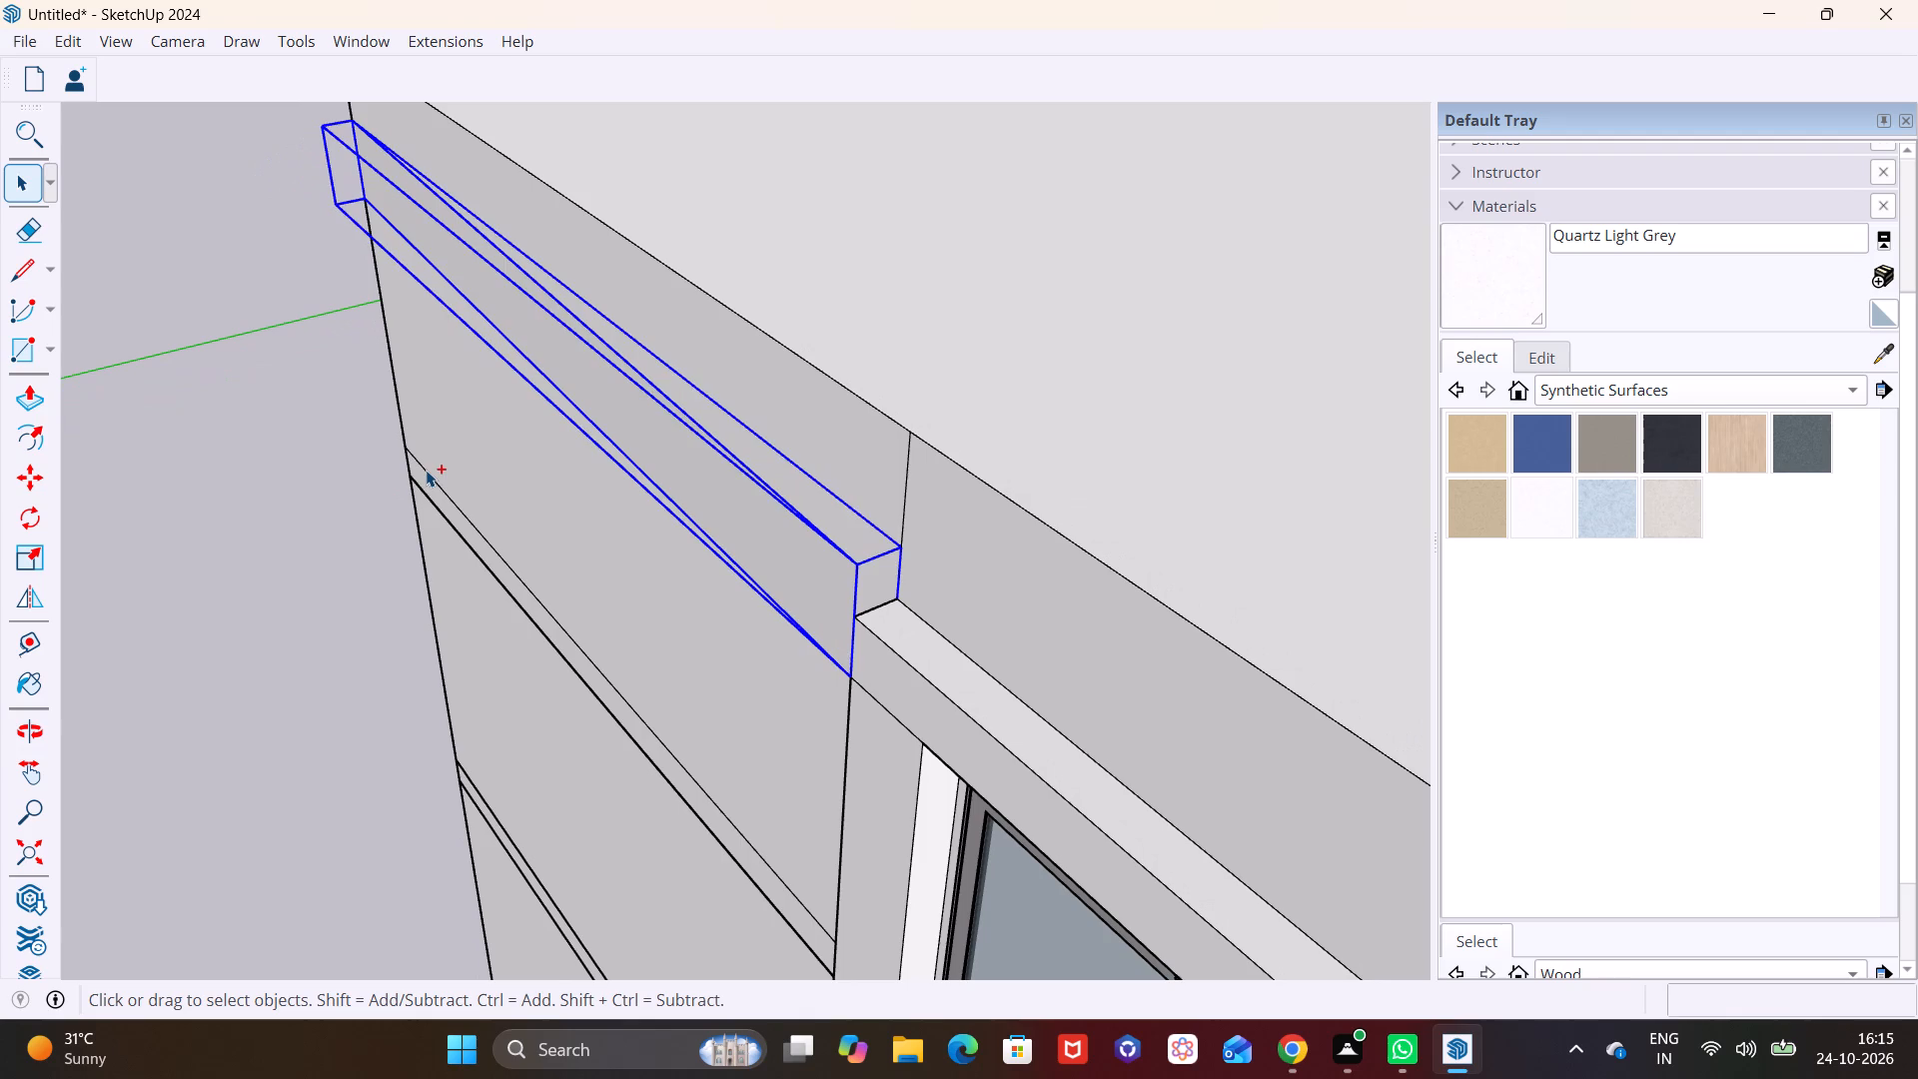
{"action": "key", "text": "ctrl+z"}
{"action": "key", "text": "ctrl+z"}
Draw a rectangle about 1' 7 1/2" by 22' 7 5/8" on the top-storey wall, from the vertical line above the window surround to the building's corner.
{"action": "middle_click_drag", "start_coordinate": [505, 515], "coordinate": [1032, 332]}
{"action": "scroll", "coordinate": [931, 320], "scroll_direction": "down", "scroll_amount": 2}
{"action": "middle_click_drag", "start_coordinate": [856, 467], "coordinate": [874, 458]}
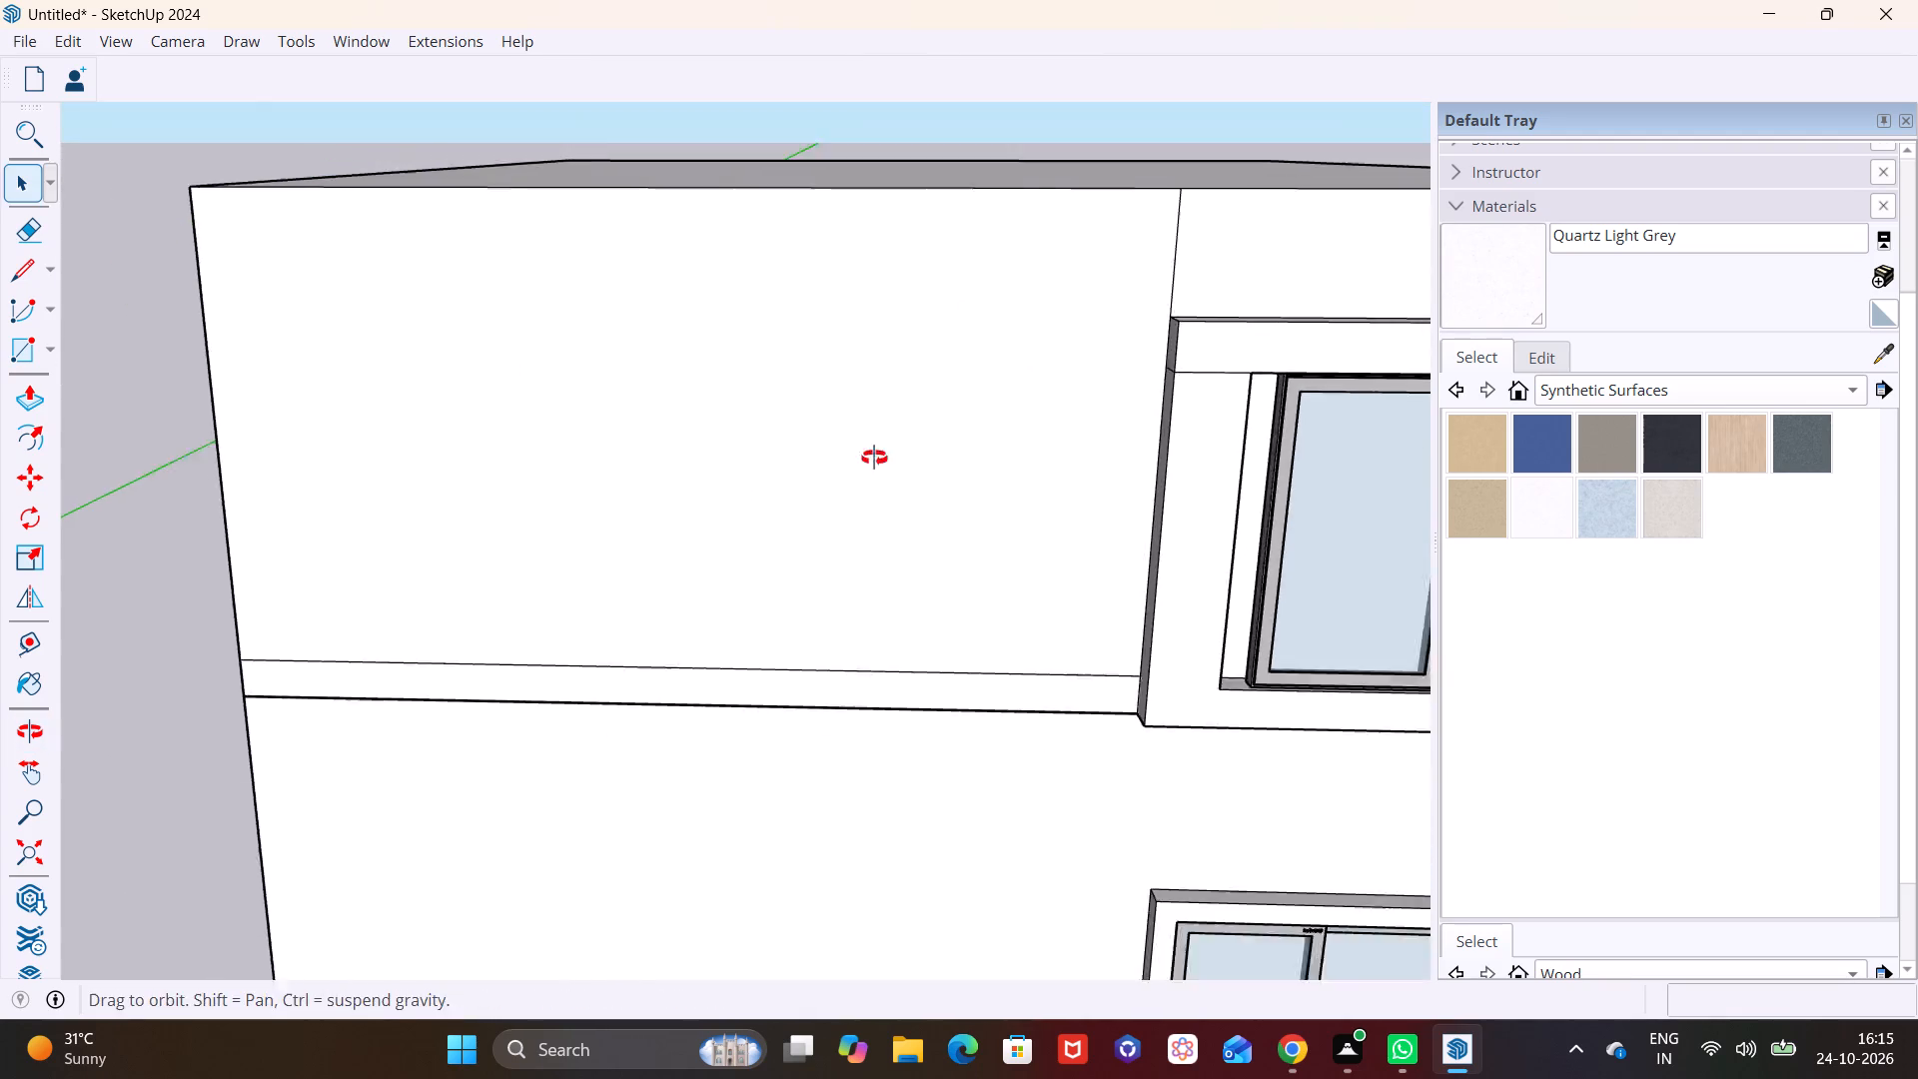
{"action": "middle_click_drag", "start_coordinate": [874, 458], "coordinate": [963, 352]}
{"action": "middle_click_drag", "start_coordinate": [933, 358], "coordinate": [824, 593], "text": "shift"}
{"action": "left_click", "coordinate": [48, 349]}
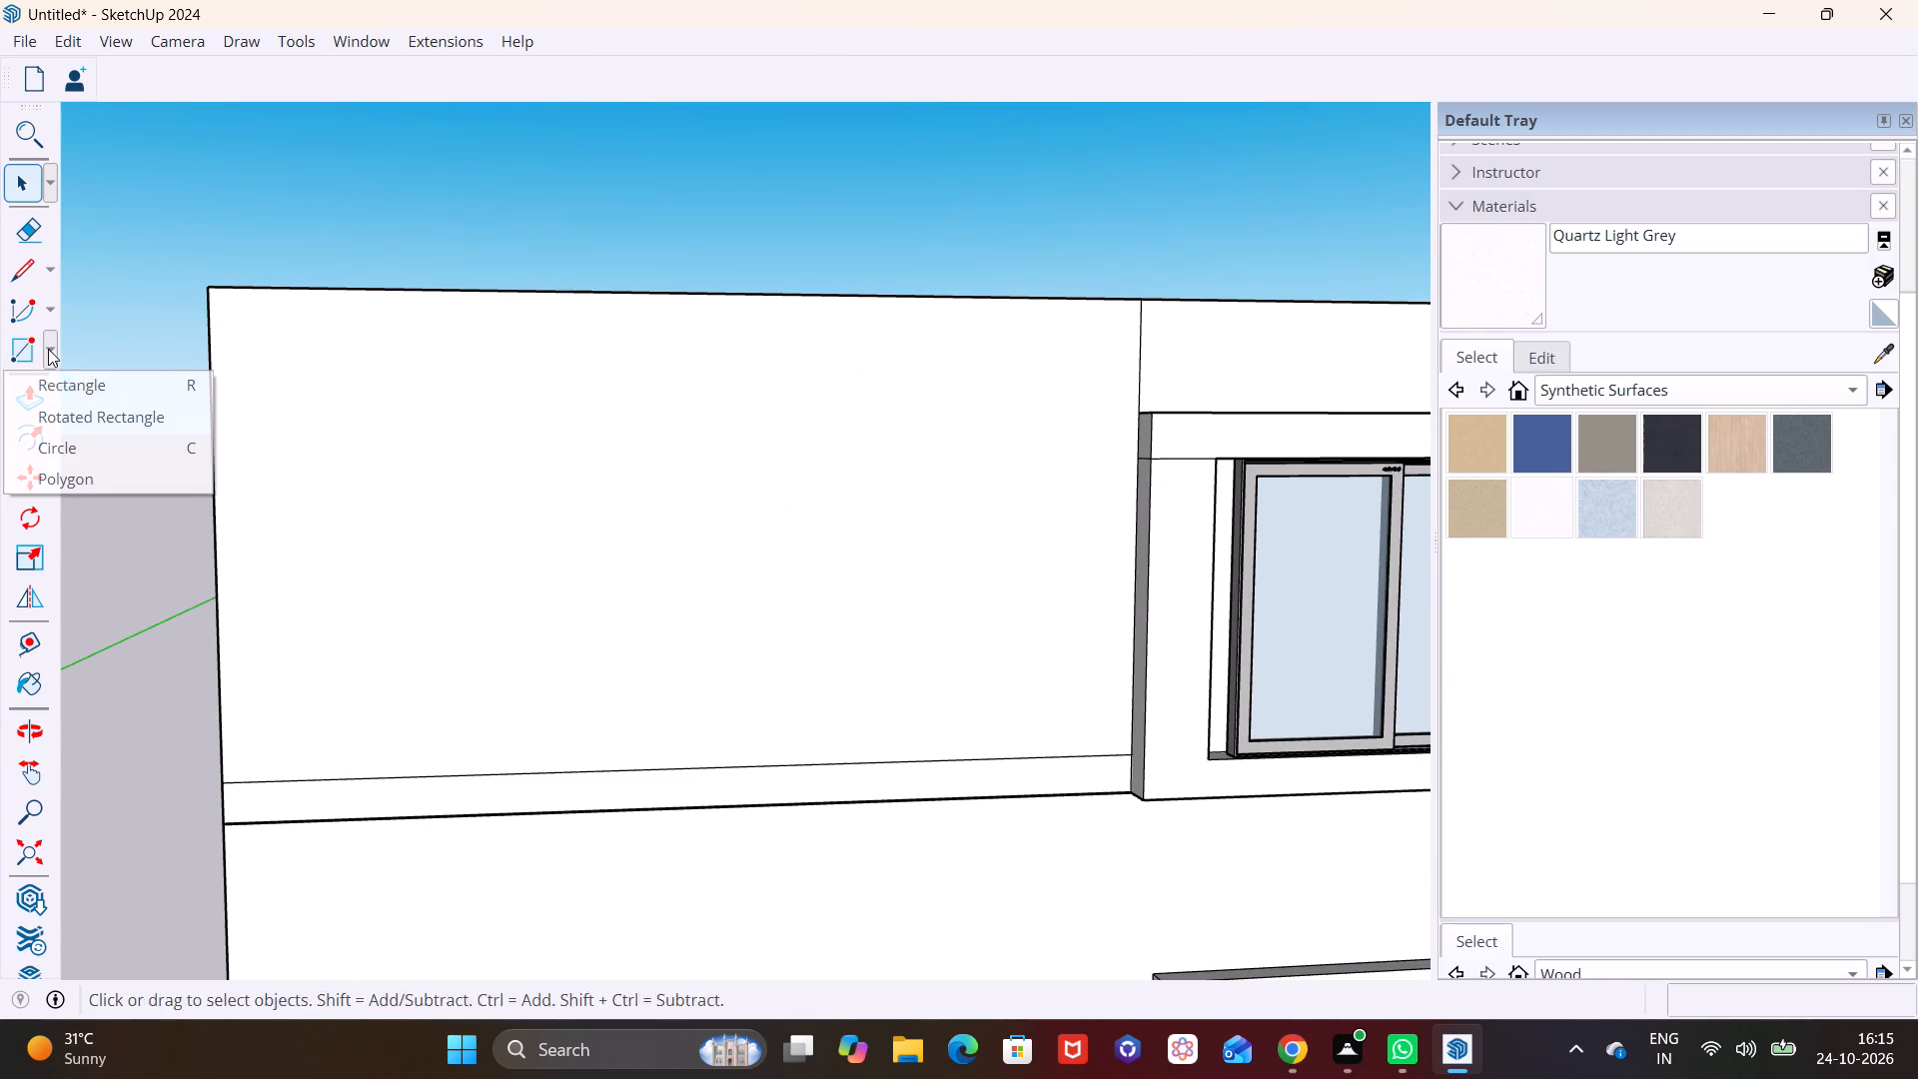
{"action": "left_click", "coordinate": [64, 393]}
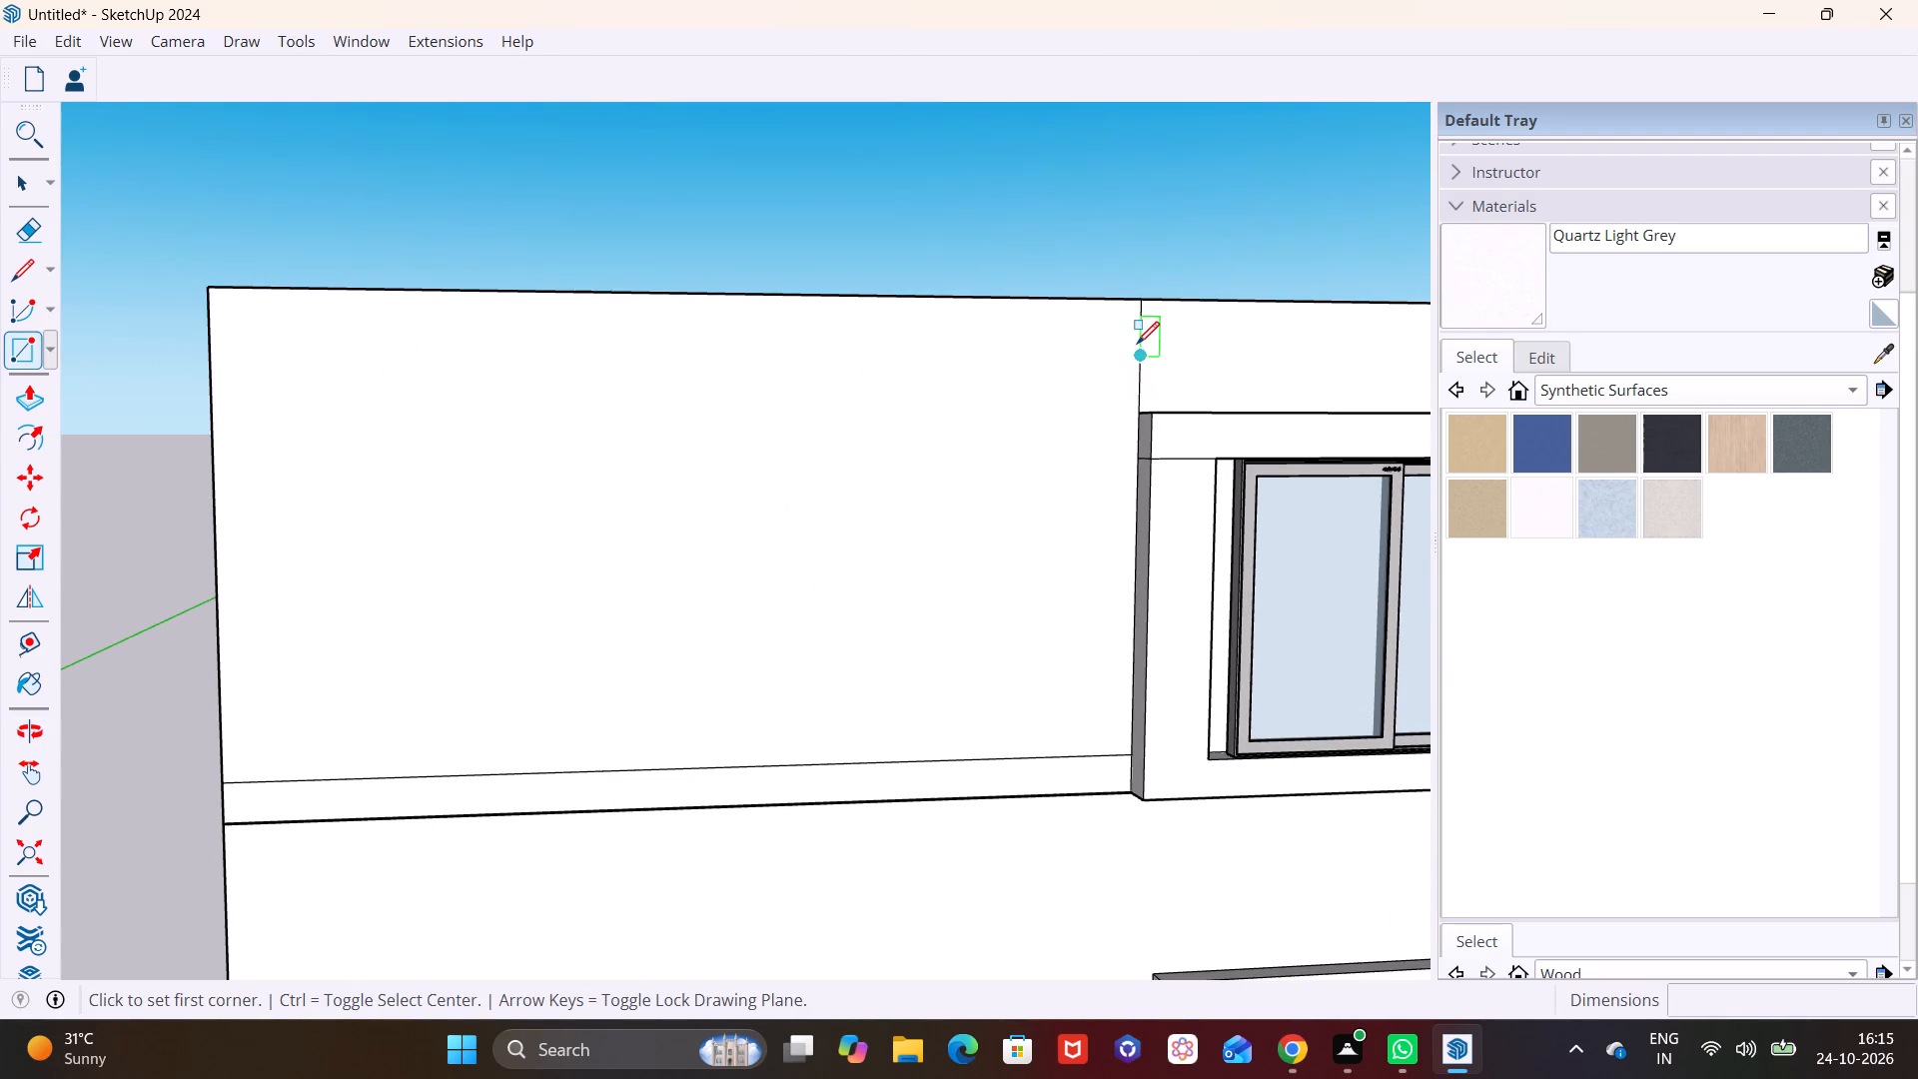
{"action": "left_click", "coordinate": [1139, 360]}
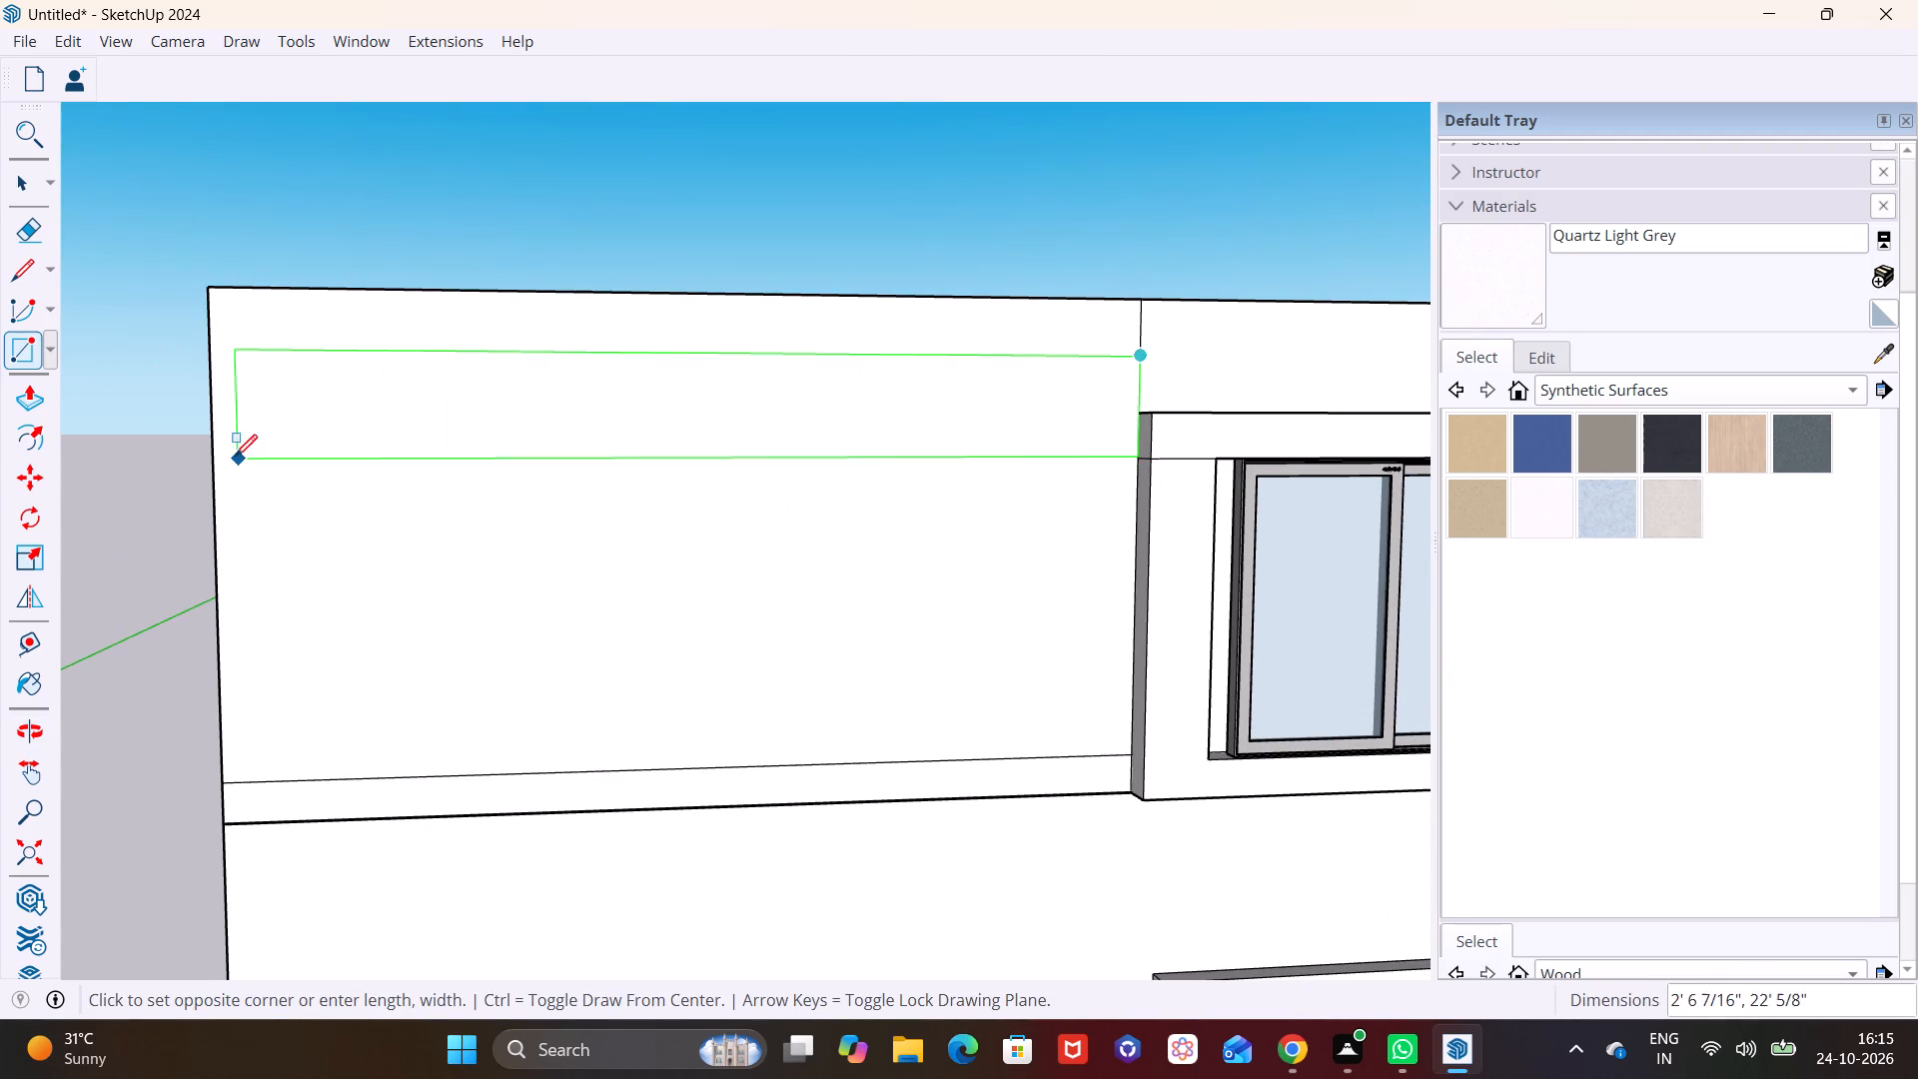
{"action": "left_click", "coordinate": [207, 421]}
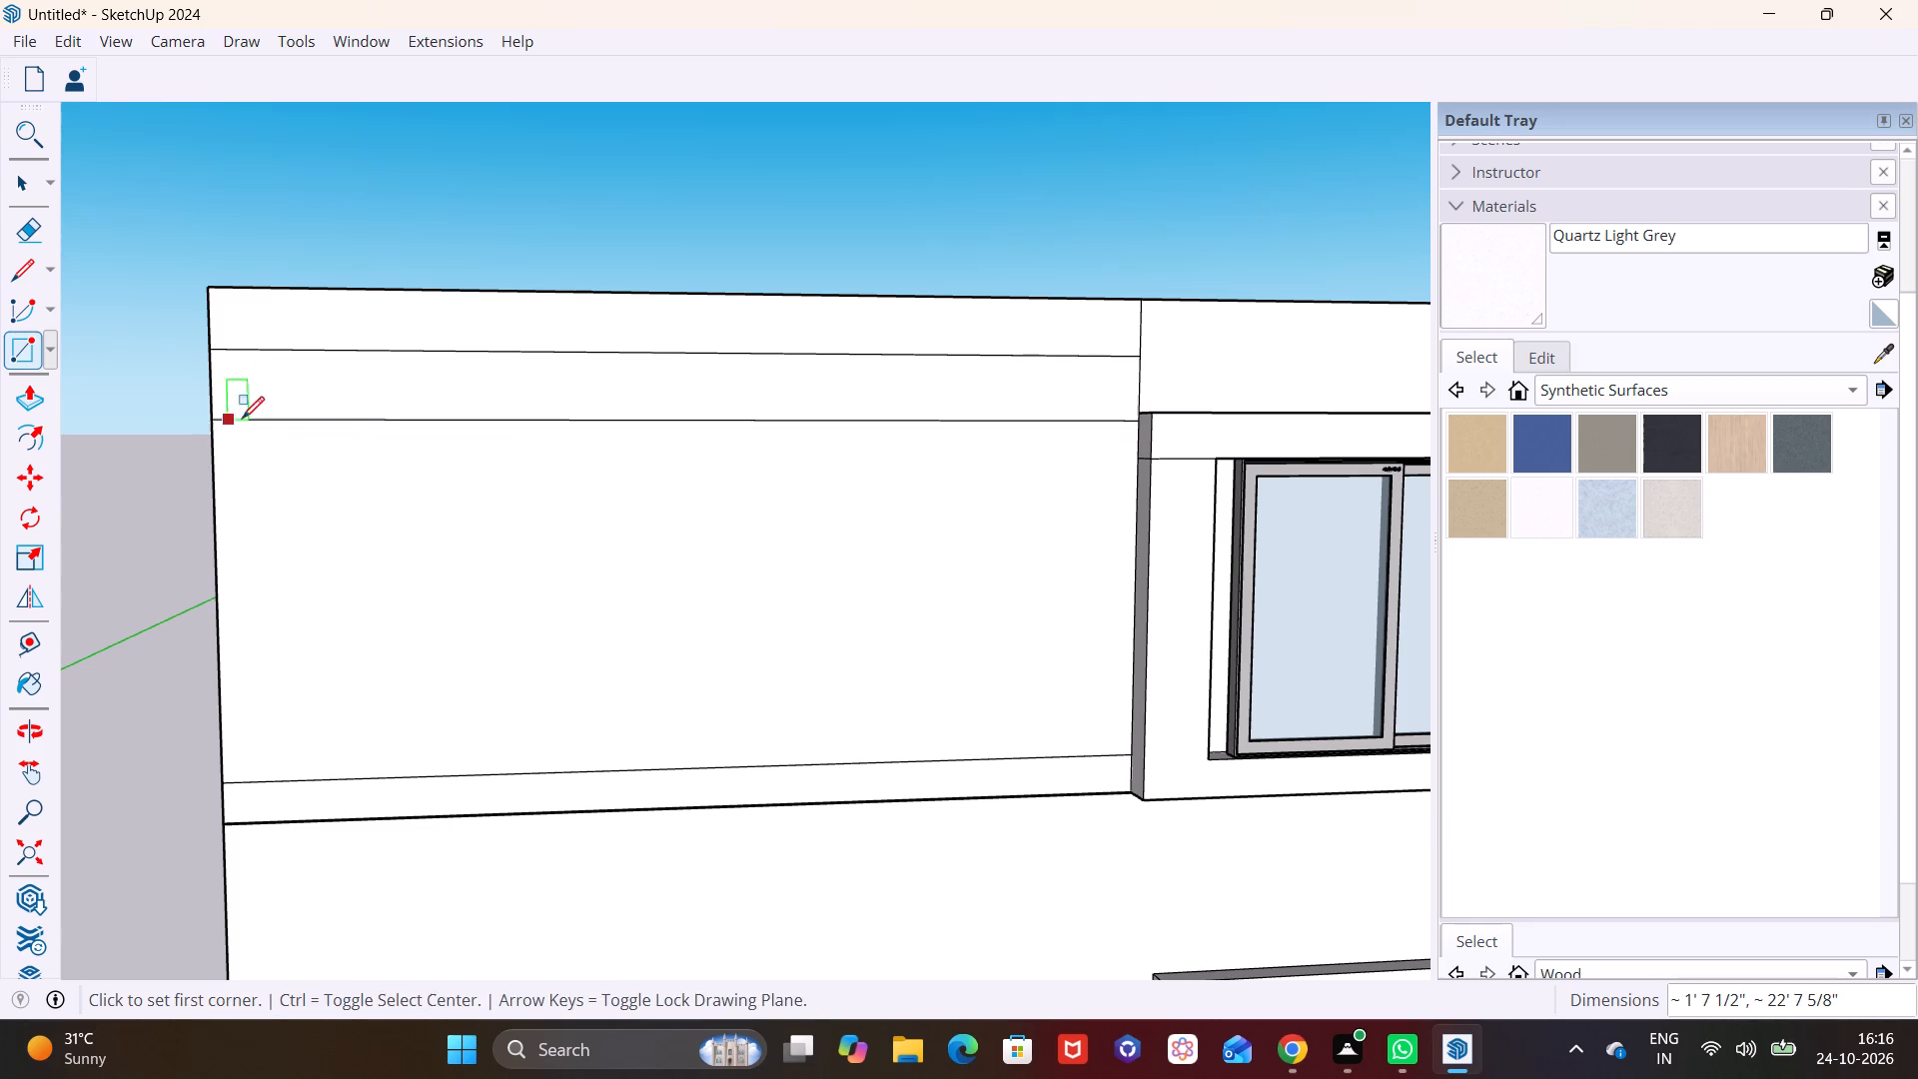
Make a group from the new horizontal rectangle's face and edges on the top-storey wall.
{"action": "key", "text": "space"}
{"action": "double_click", "coordinate": [331, 415]}
{"action": "double_click", "coordinate": [352, 396]}
{"action": "right_click", "coordinate": [352, 396]}
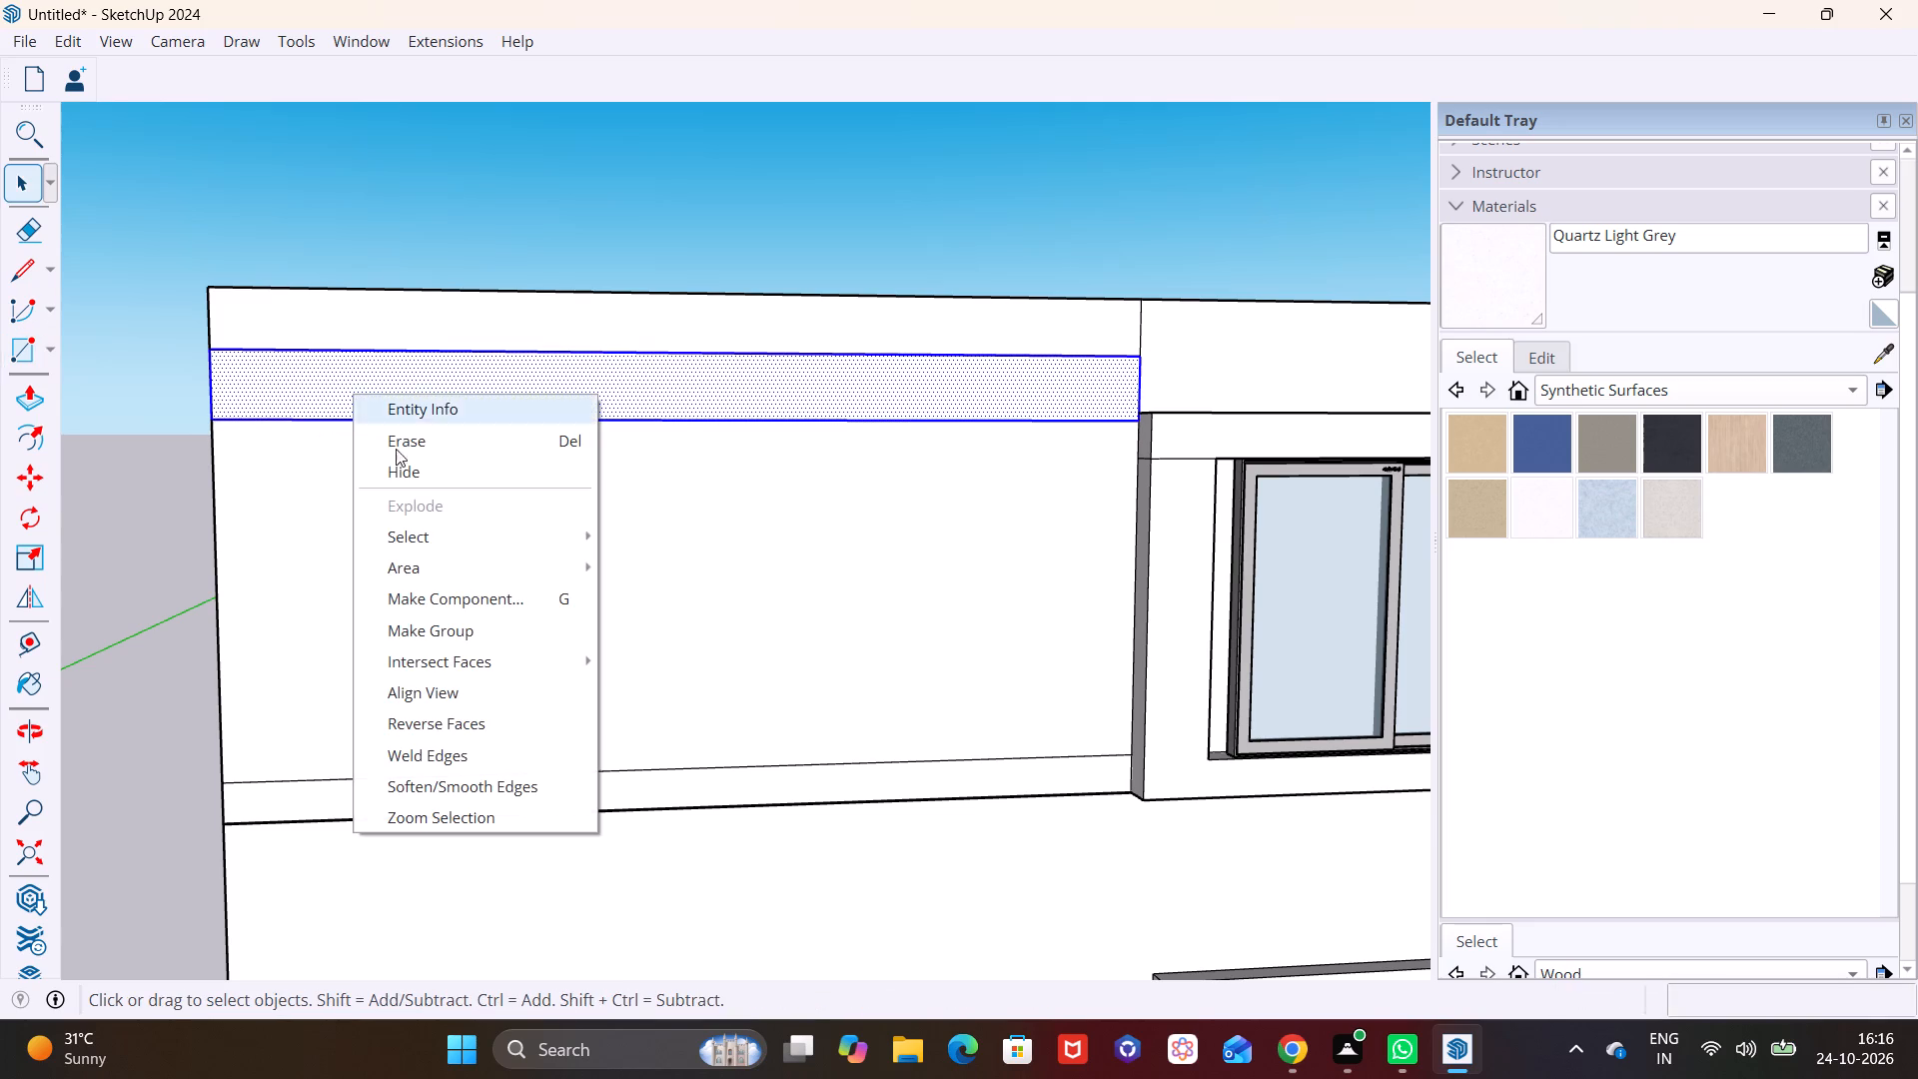
{"action": "left_click", "coordinate": [441, 630]}
Open the rectangle's group, push/pull its face outward into a projecting strip, and close the group.
{"action": "left_click", "coordinate": [449, 385]}
{"action": "triple_click", "coordinate": [449, 385]}
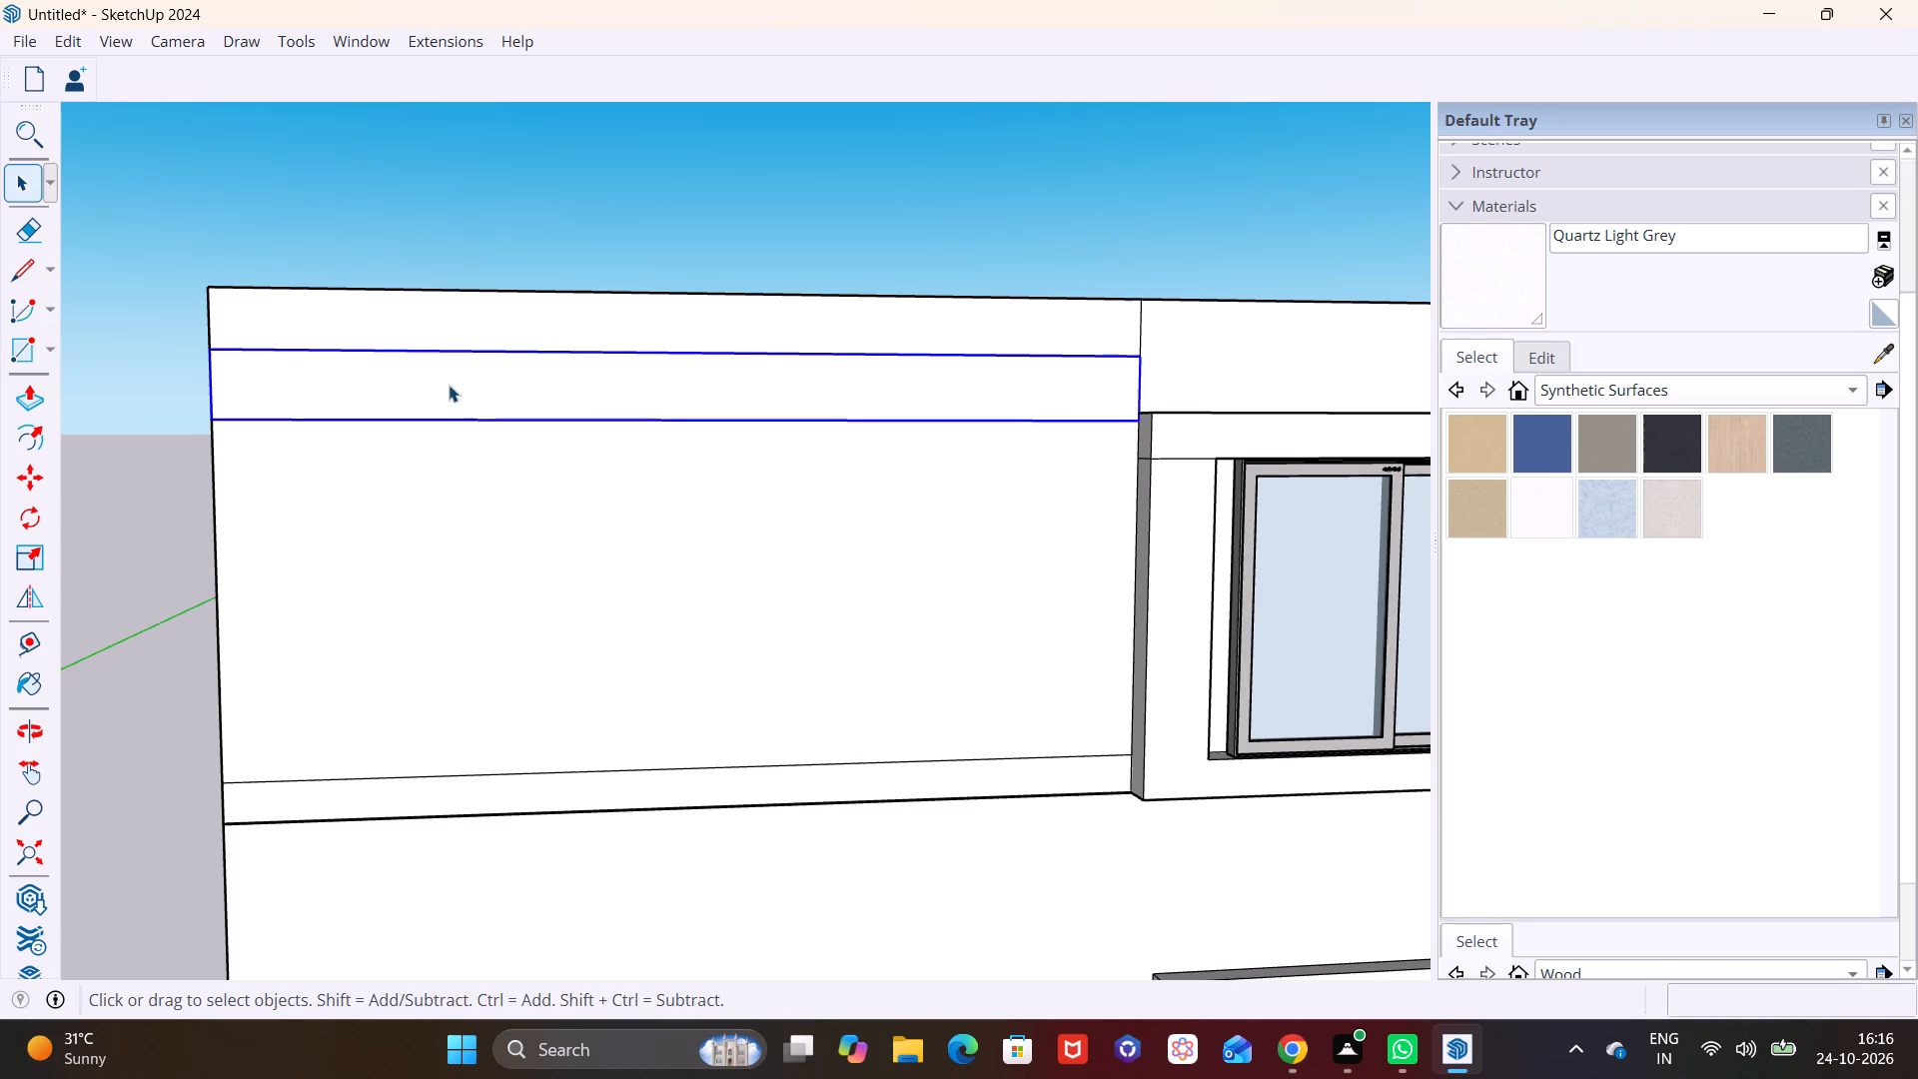
{"action": "left_click", "coordinate": [446, 392]}
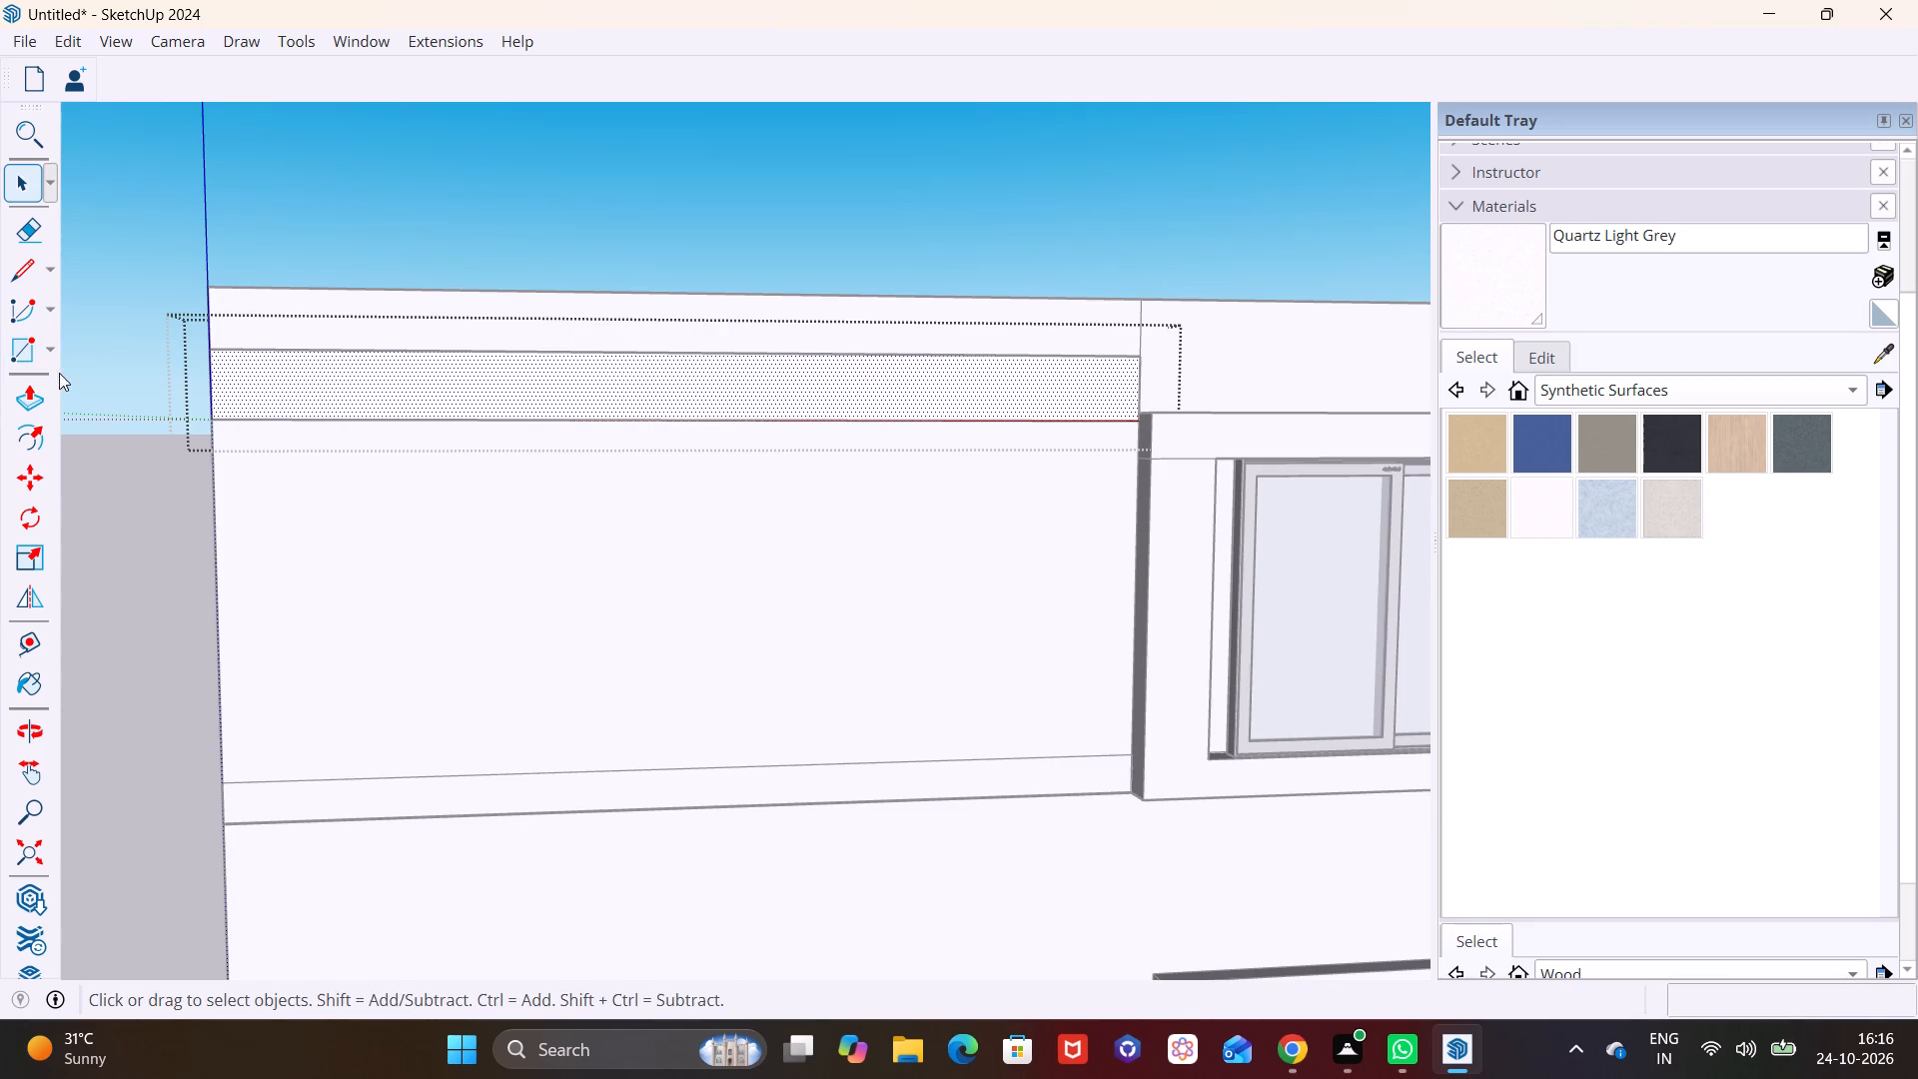
{"action": "left_click", "coordinate": [50, 395]}
{"action": "middle_click_drag", "start_coordinate": [608, 438], "coordinate": [344, 528]}
{"action": "middle_click_drag", "start_coordinate": [592, 497], "coordinate": [501, 554]}
{"action": "left_click", "coordinate": [530, 562]}
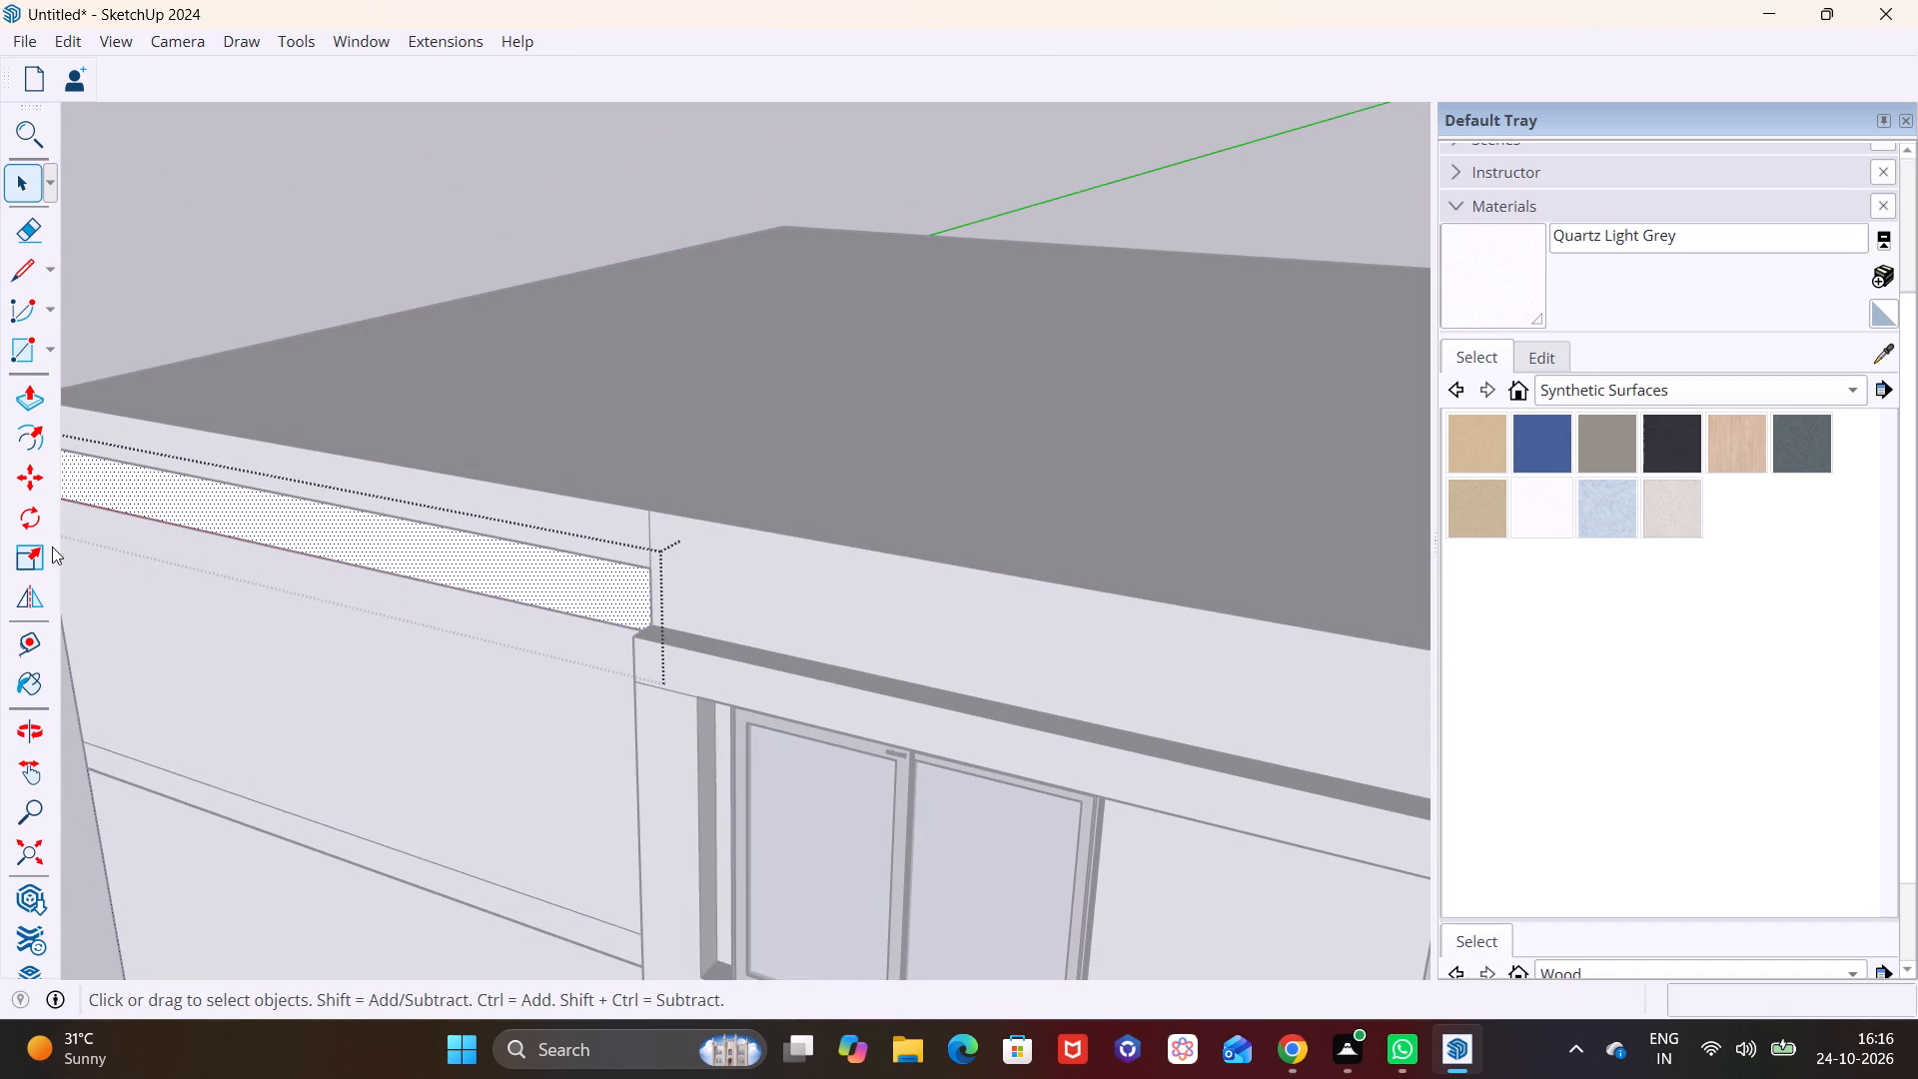
{"action": "left_click", "coordinate": [37, 408]}
{"action": "left_click", "coordinate": [266, 519]}
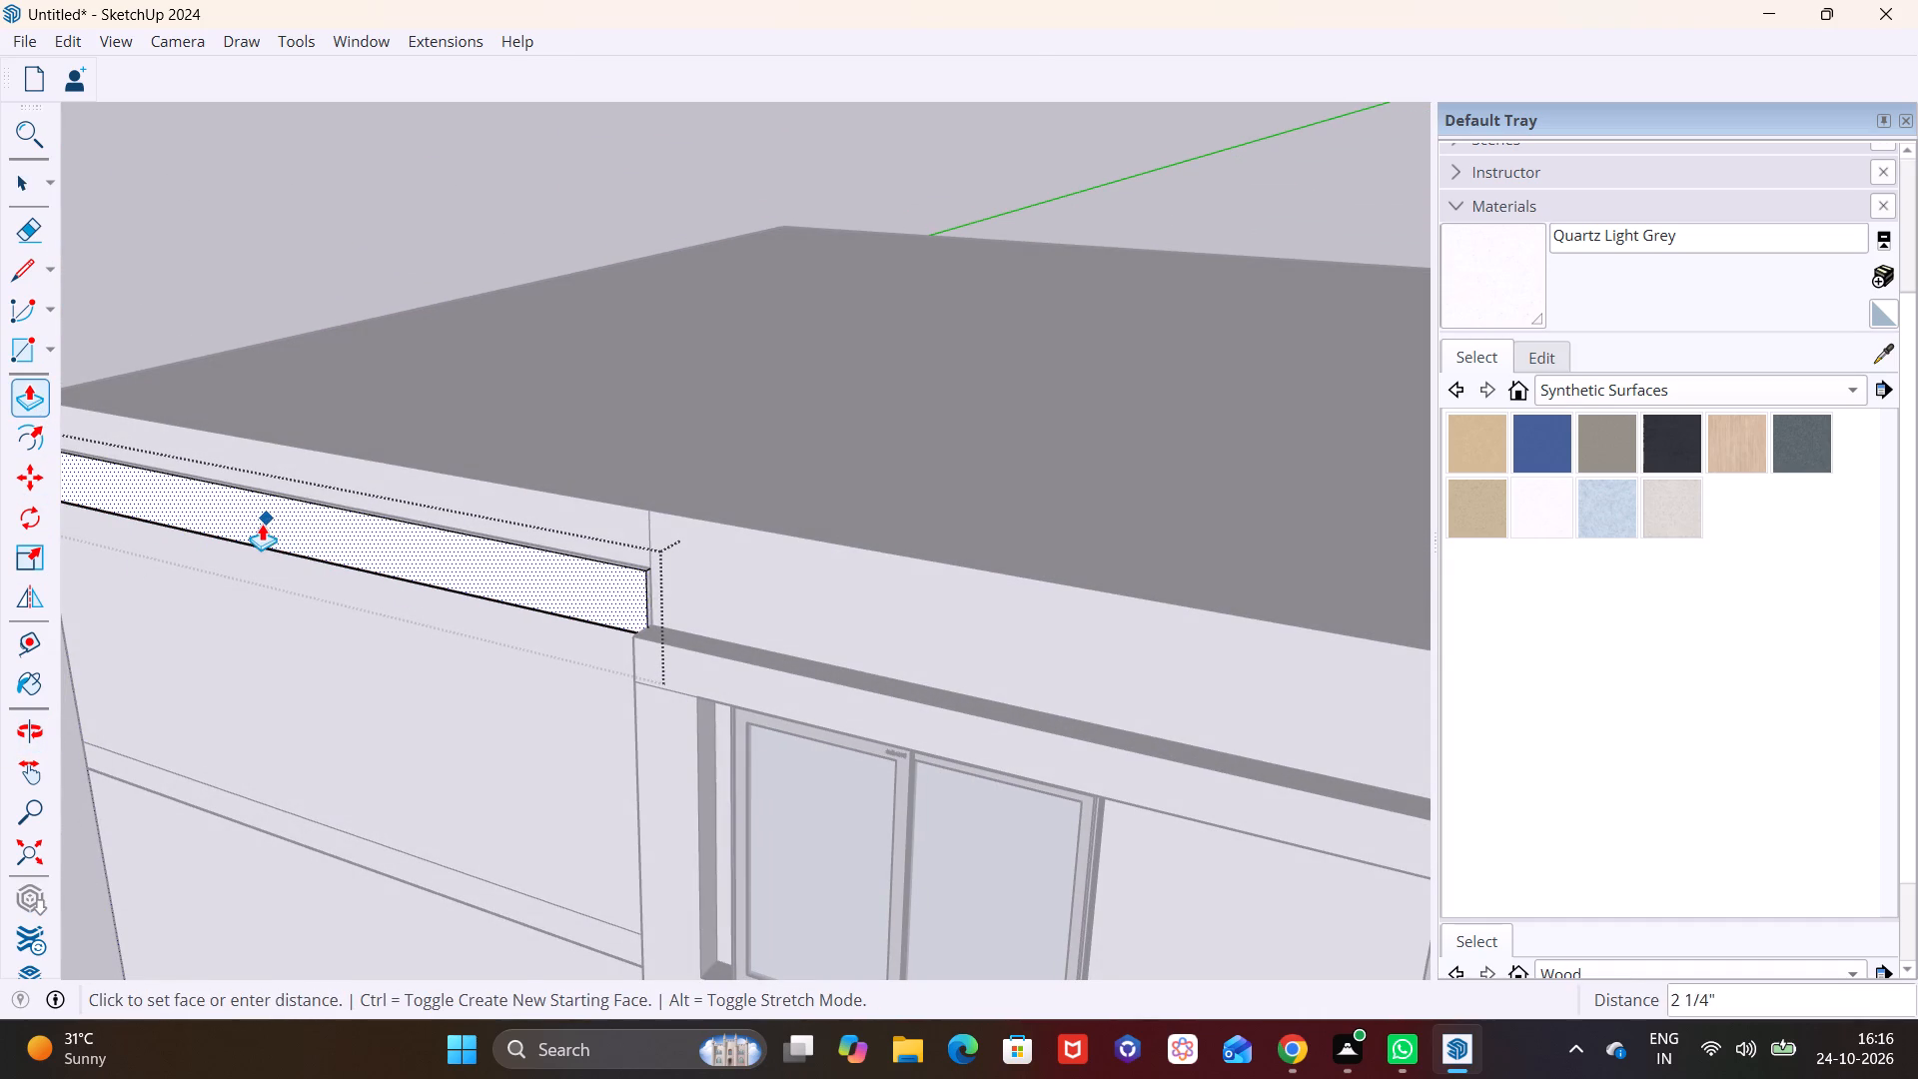
{"action": "left_click", "coordinate": [254, 533]}
{"action": "key", "text": "space"}
{"action": "left_click", "coordinate": [334, 683]}
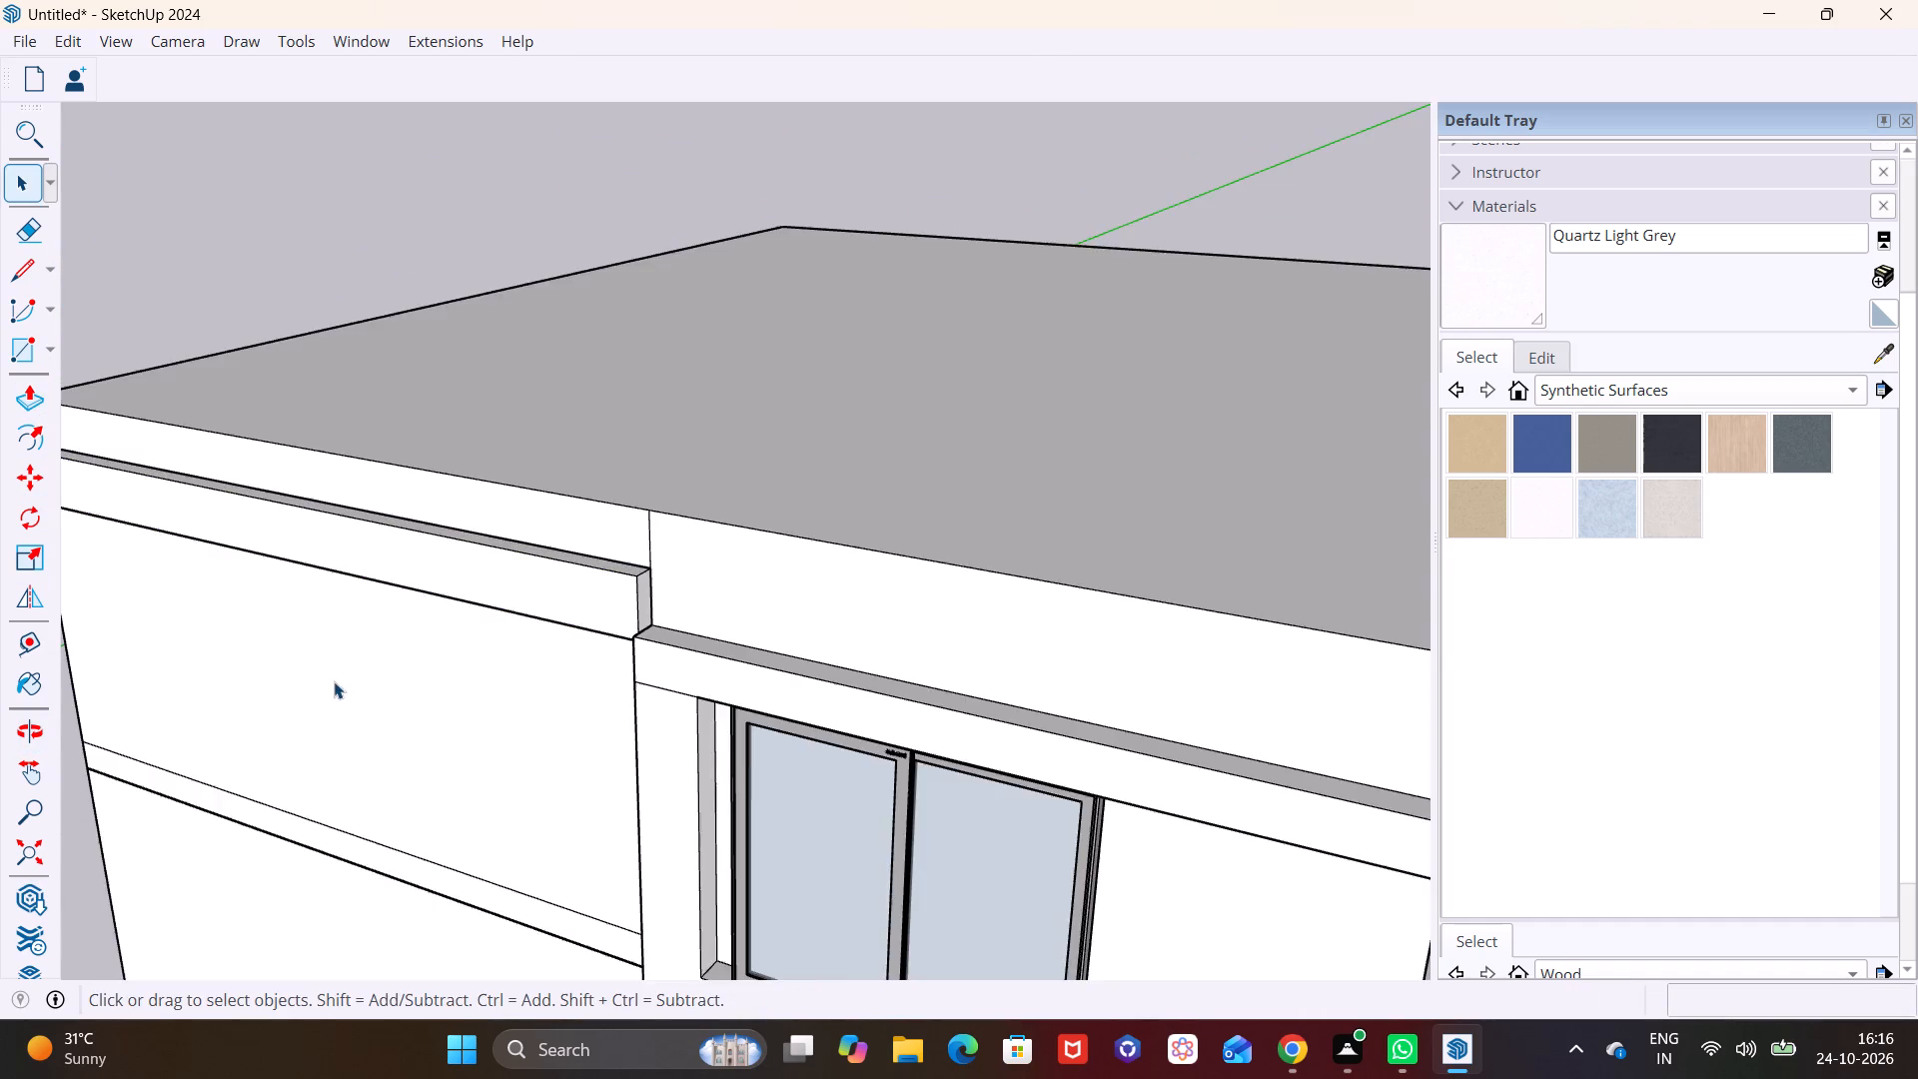
Copy the projecting strip about 1' 11 5/16" straight down along the building's corner, leaving a narrow gap below the original.
{"action": "scroll", "coordinate": [336, 677], "scroll_direction": "down", "scroll_amount": 3}
{"action": "middle_click_drag", "start_coordinate": [380, 680], "coordinate": [1016, 538]}
{"action": "middle_click_drag", "start_coordinate": [394, 603], "coordinate": [408, 603]}
{"action": "scroll", "coordinate": [651, 665], "scroll_direction": "up", "scroll_amount": 3}
{"action": "scroll", "coordinate": [649, 678], "scroll_direction": "down", "scroll_amount": 4}
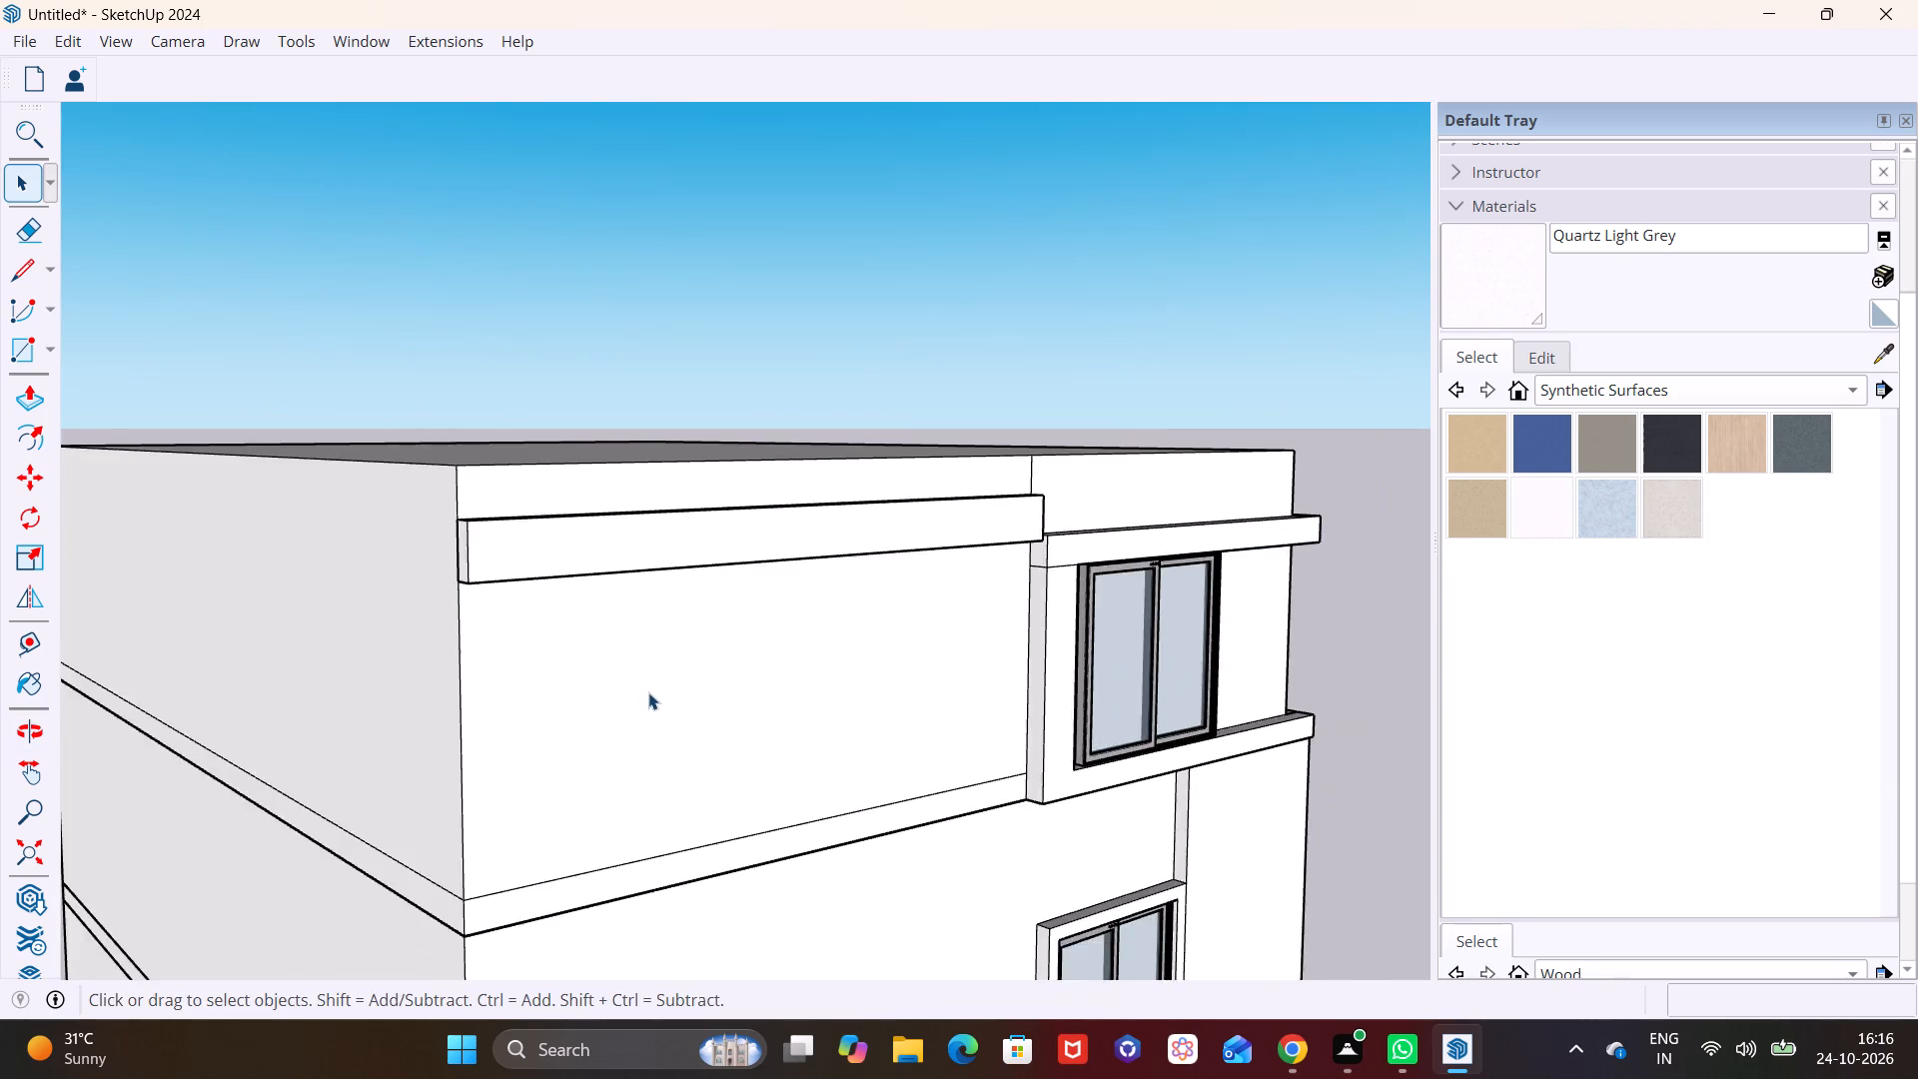
{"action": "scroll", "coordinate": [648, 692], "scroll_direction": "down", "scroll_amount": 3}
{"action": "middle_click_drag", "start_coordinate": [660, 707], "coordinate": [606, 555], "text": "shift"}
{"action": "double_click", "coordinate": [473, 409]}
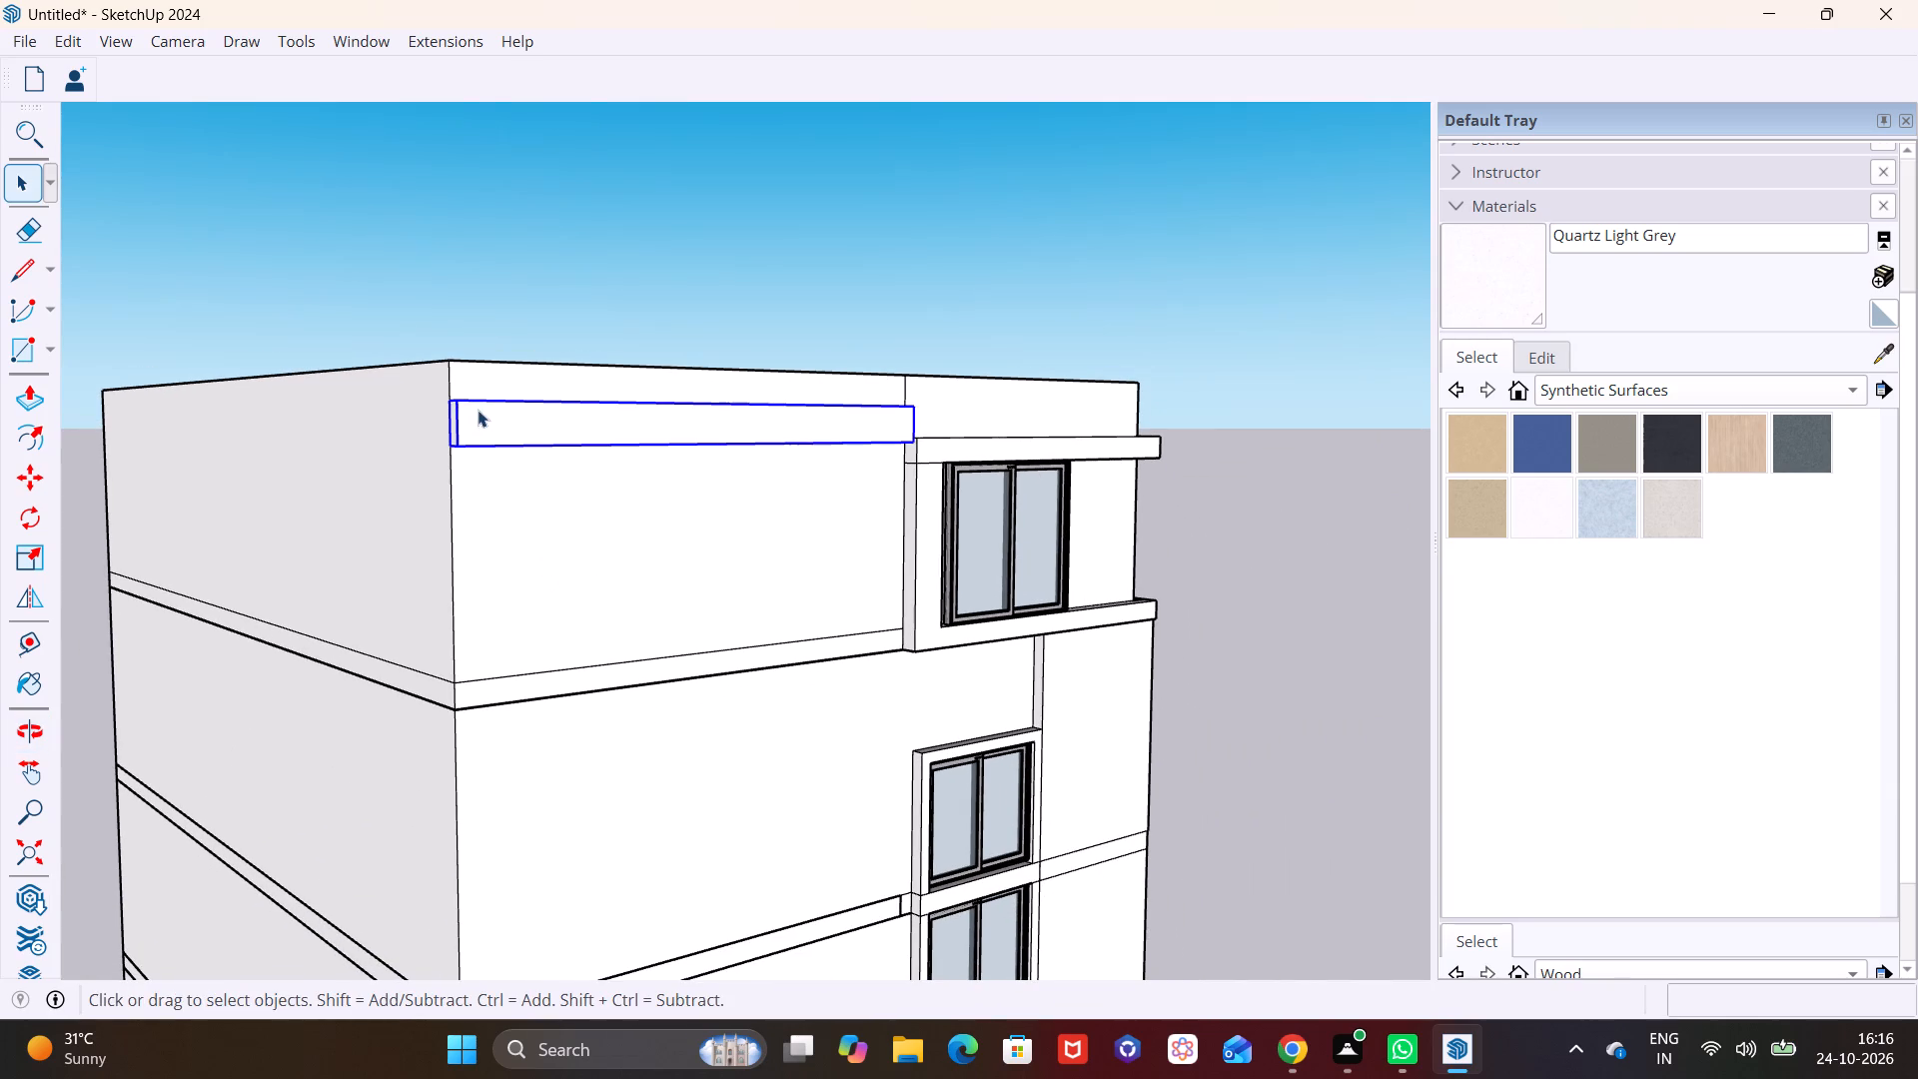
{"action": "middle_click_drag", "start_coordinate": [507, 434], "coordinate": [657, 482]}
{"action": "key", "text": "m"}
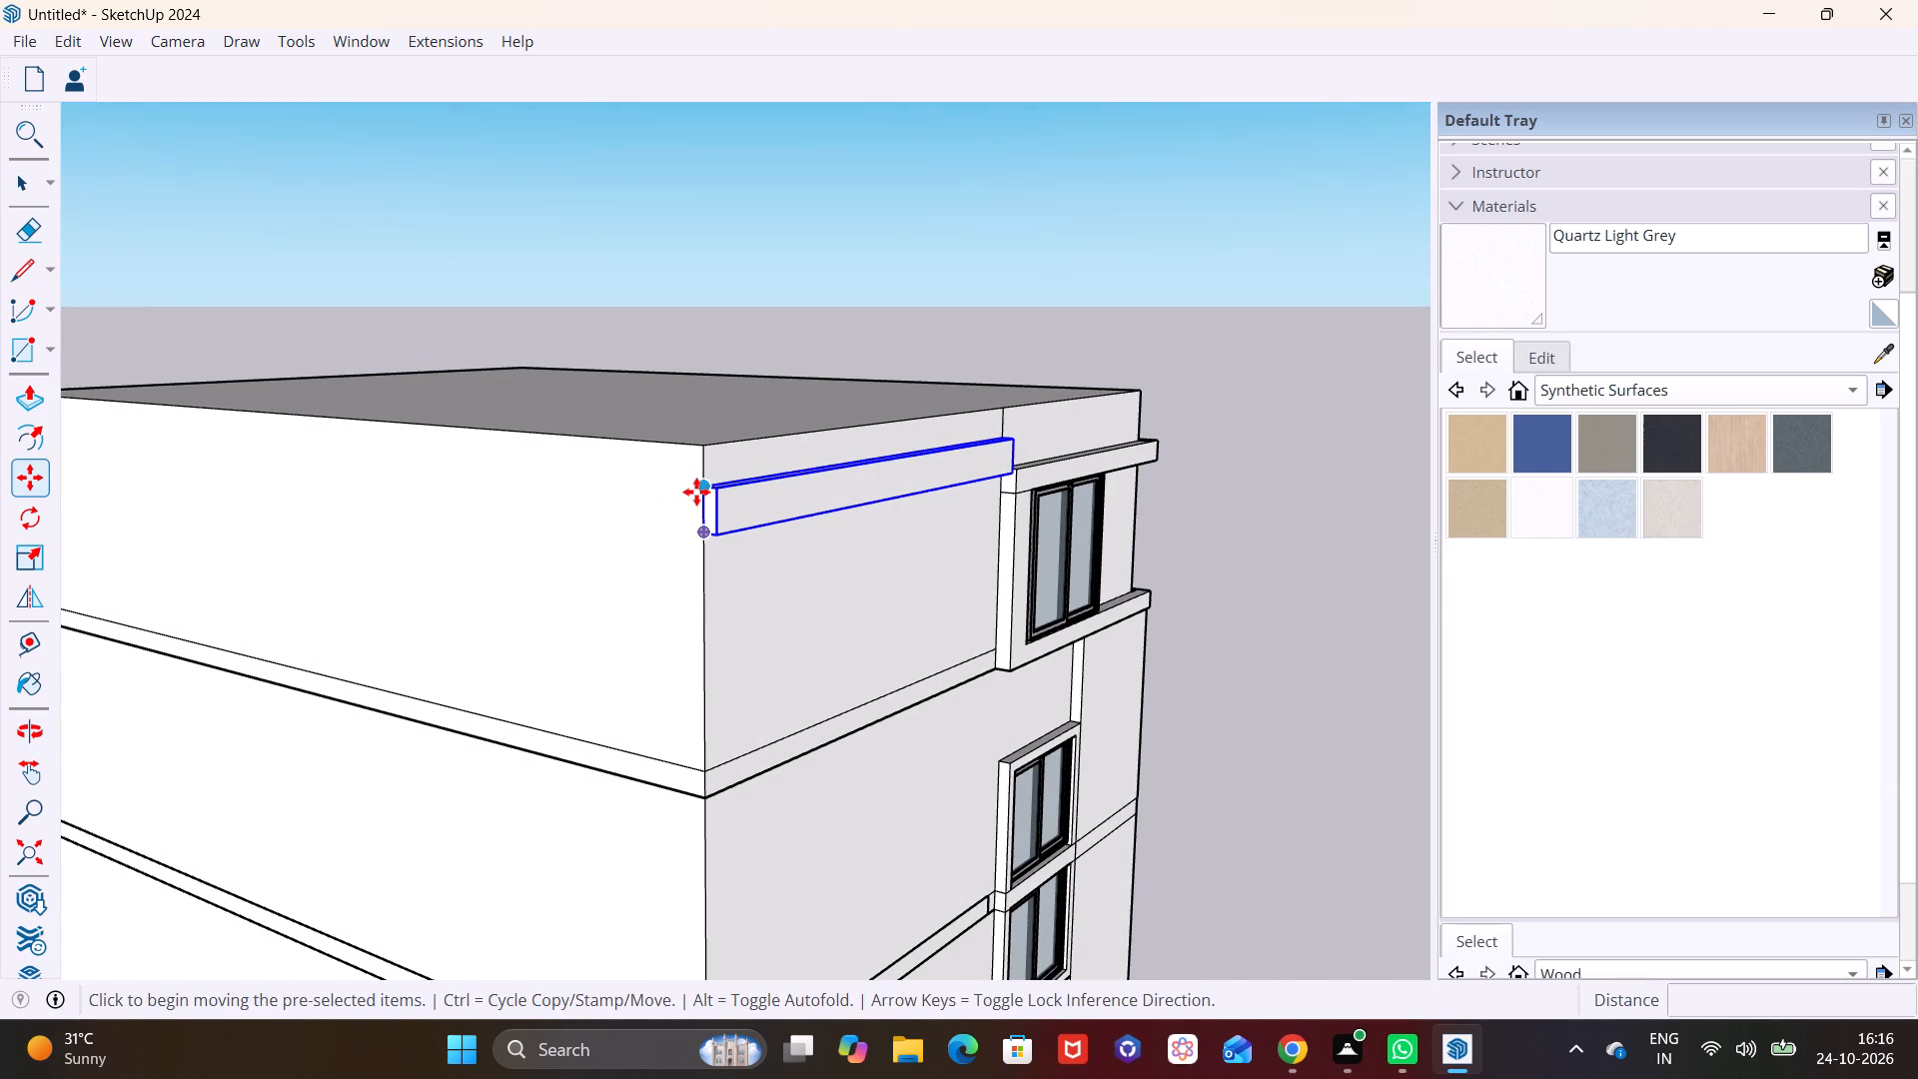
{"action": "left_click", "coordinate": [696, 492]}
{"action": "middle_click_drag", "start_coordinate": [686, 541], "coordinate": [643, 465], "text": "shift"}
{"action": "scroll", "coordinate": [665, 481], "scroll_direction": "up", "scroll_amount": 3}
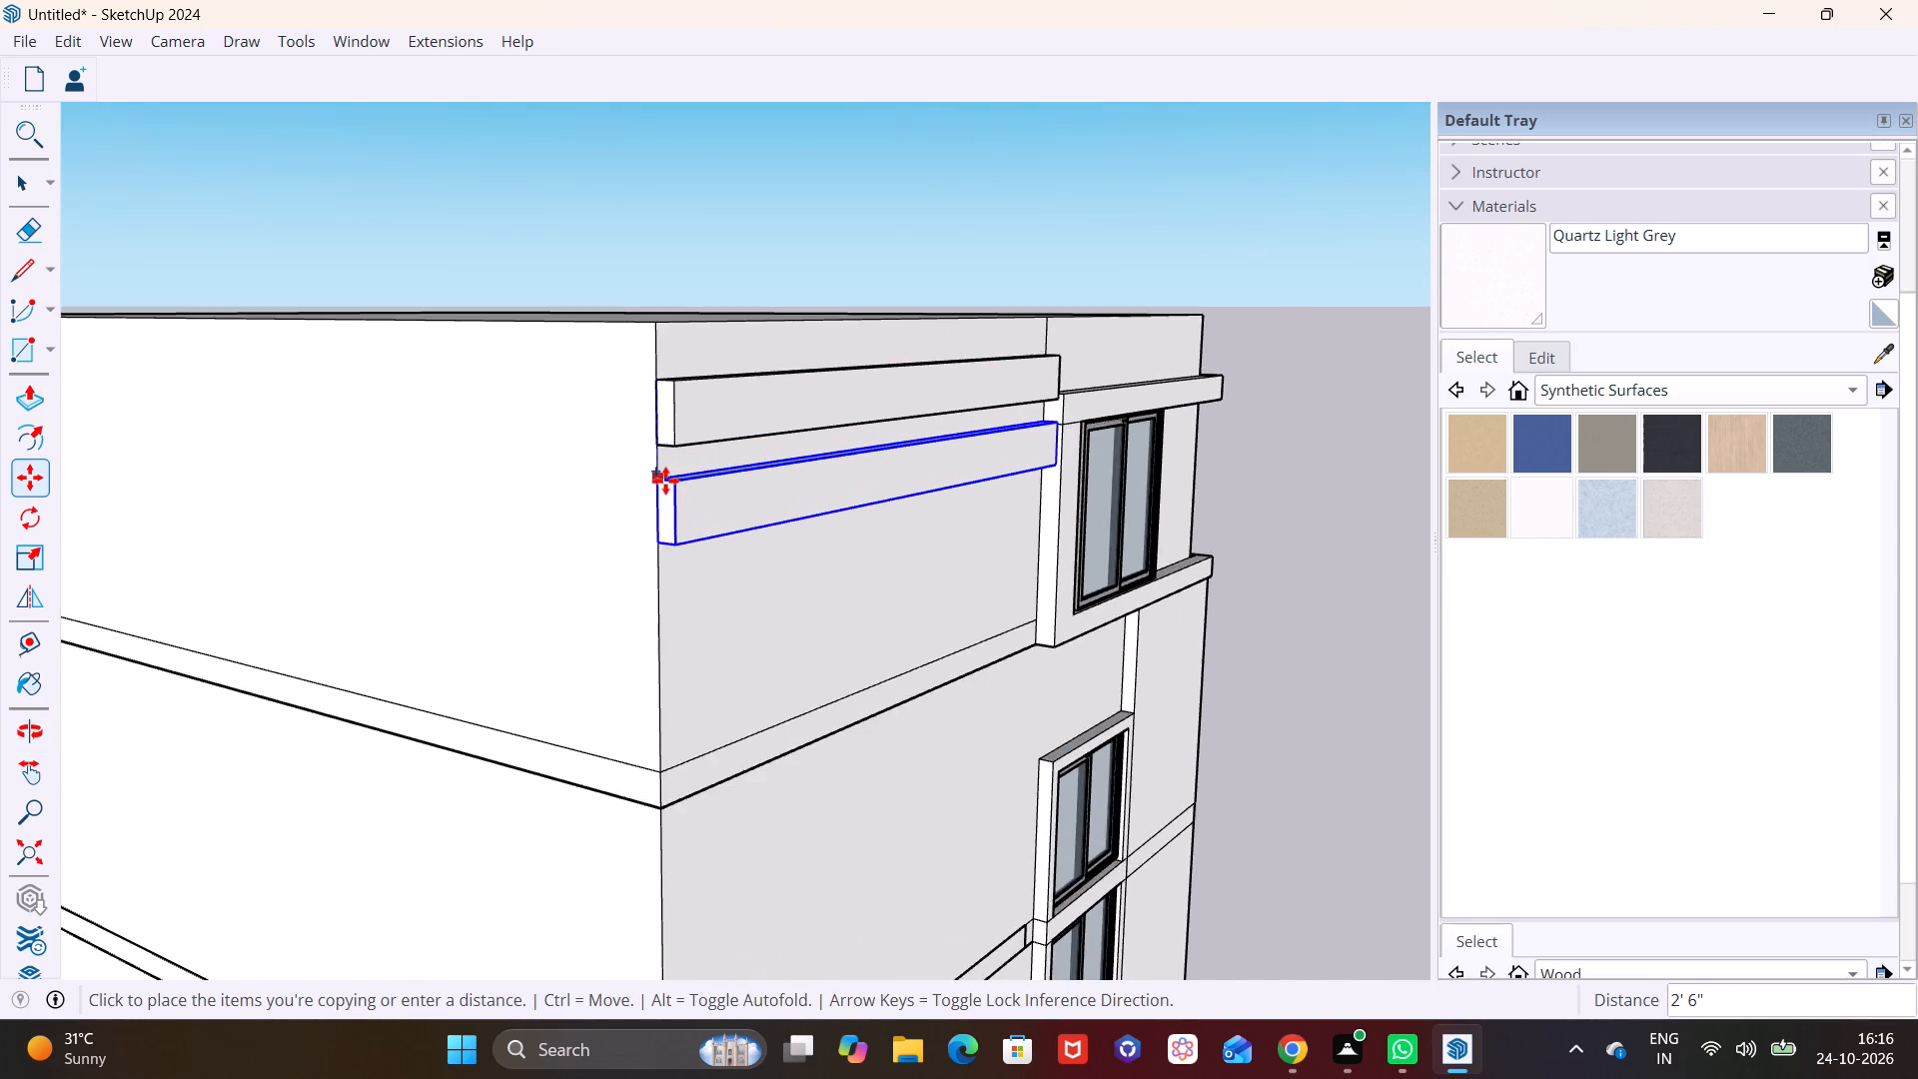
{"action": "scroll", "coordinate": [665, 481], "scroll_direction": "up", "scroll_amount": 3}
{"action": "left_click", "coordinate": [664, 450]}
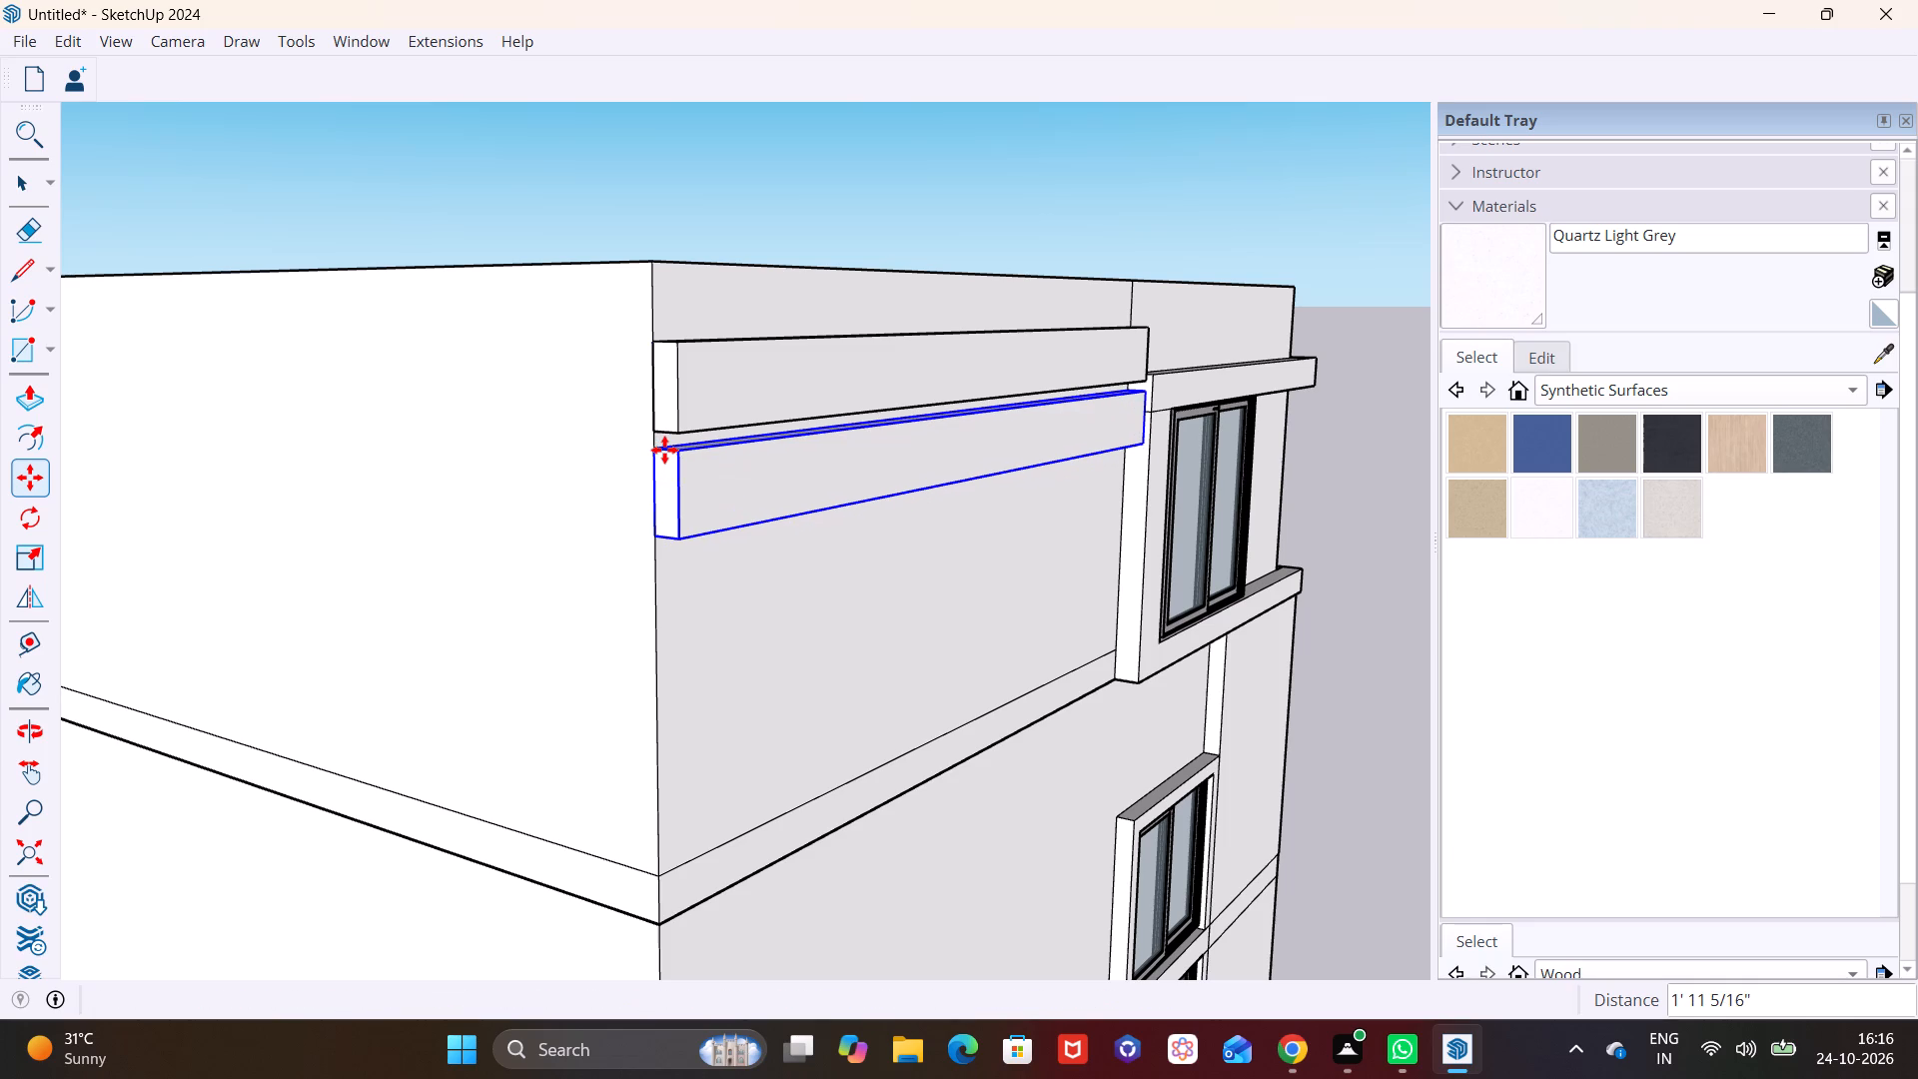
Array the copied strip 30 times at the same spacing down the wall.
{"action": "key", "text": "asterisk"}
{"action": "type", "text": "30"}
{"action": "key", "text": "Return"}
{"action": "scroll", "coordinate": [744, 366], "scroll_direction": "down", "scroll_amount": 12}
{"action": "middle_click_drag", "start_coordinate": [854, 745], "coordinate": [561, 300], "text": "shift"}
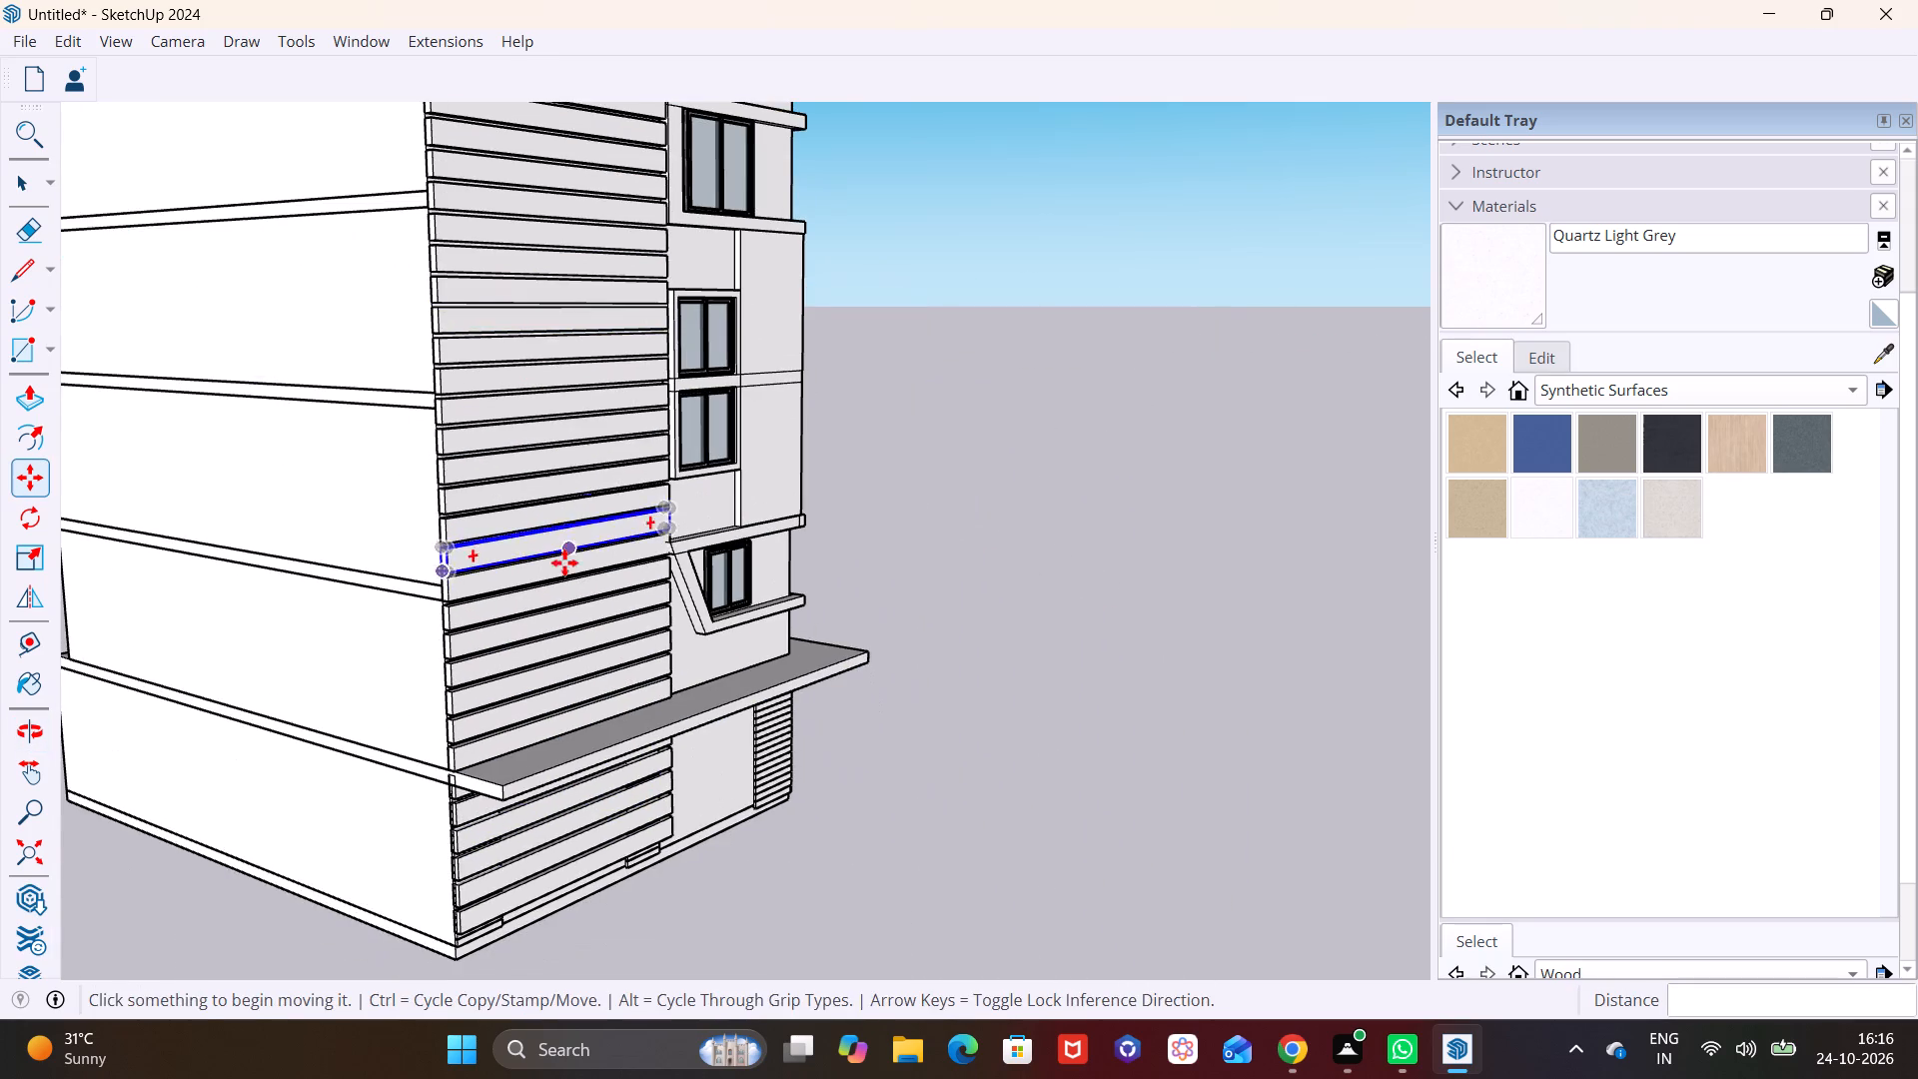
{"action": "middle_click_drag", "start_coordinate": [567, 598], "coordinate": [296, 451]}
{"action": "key", "text": "space"}
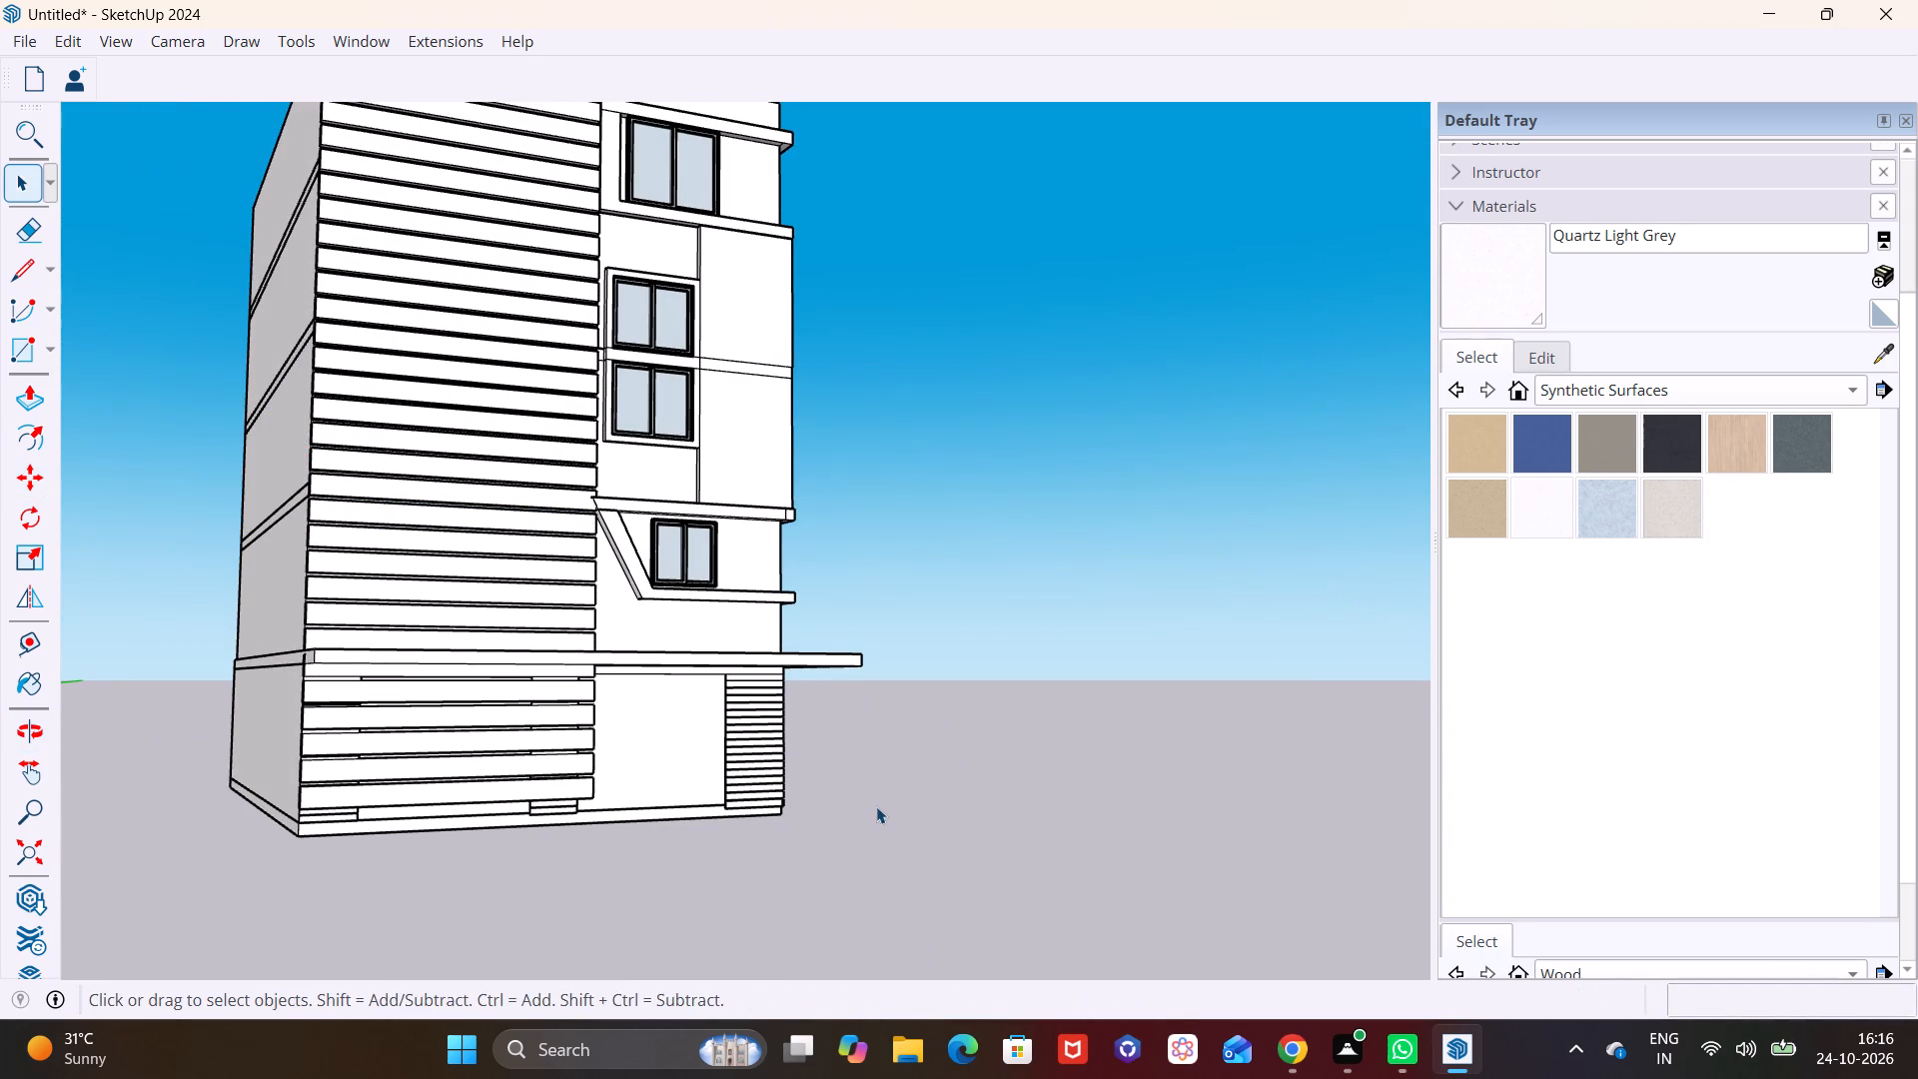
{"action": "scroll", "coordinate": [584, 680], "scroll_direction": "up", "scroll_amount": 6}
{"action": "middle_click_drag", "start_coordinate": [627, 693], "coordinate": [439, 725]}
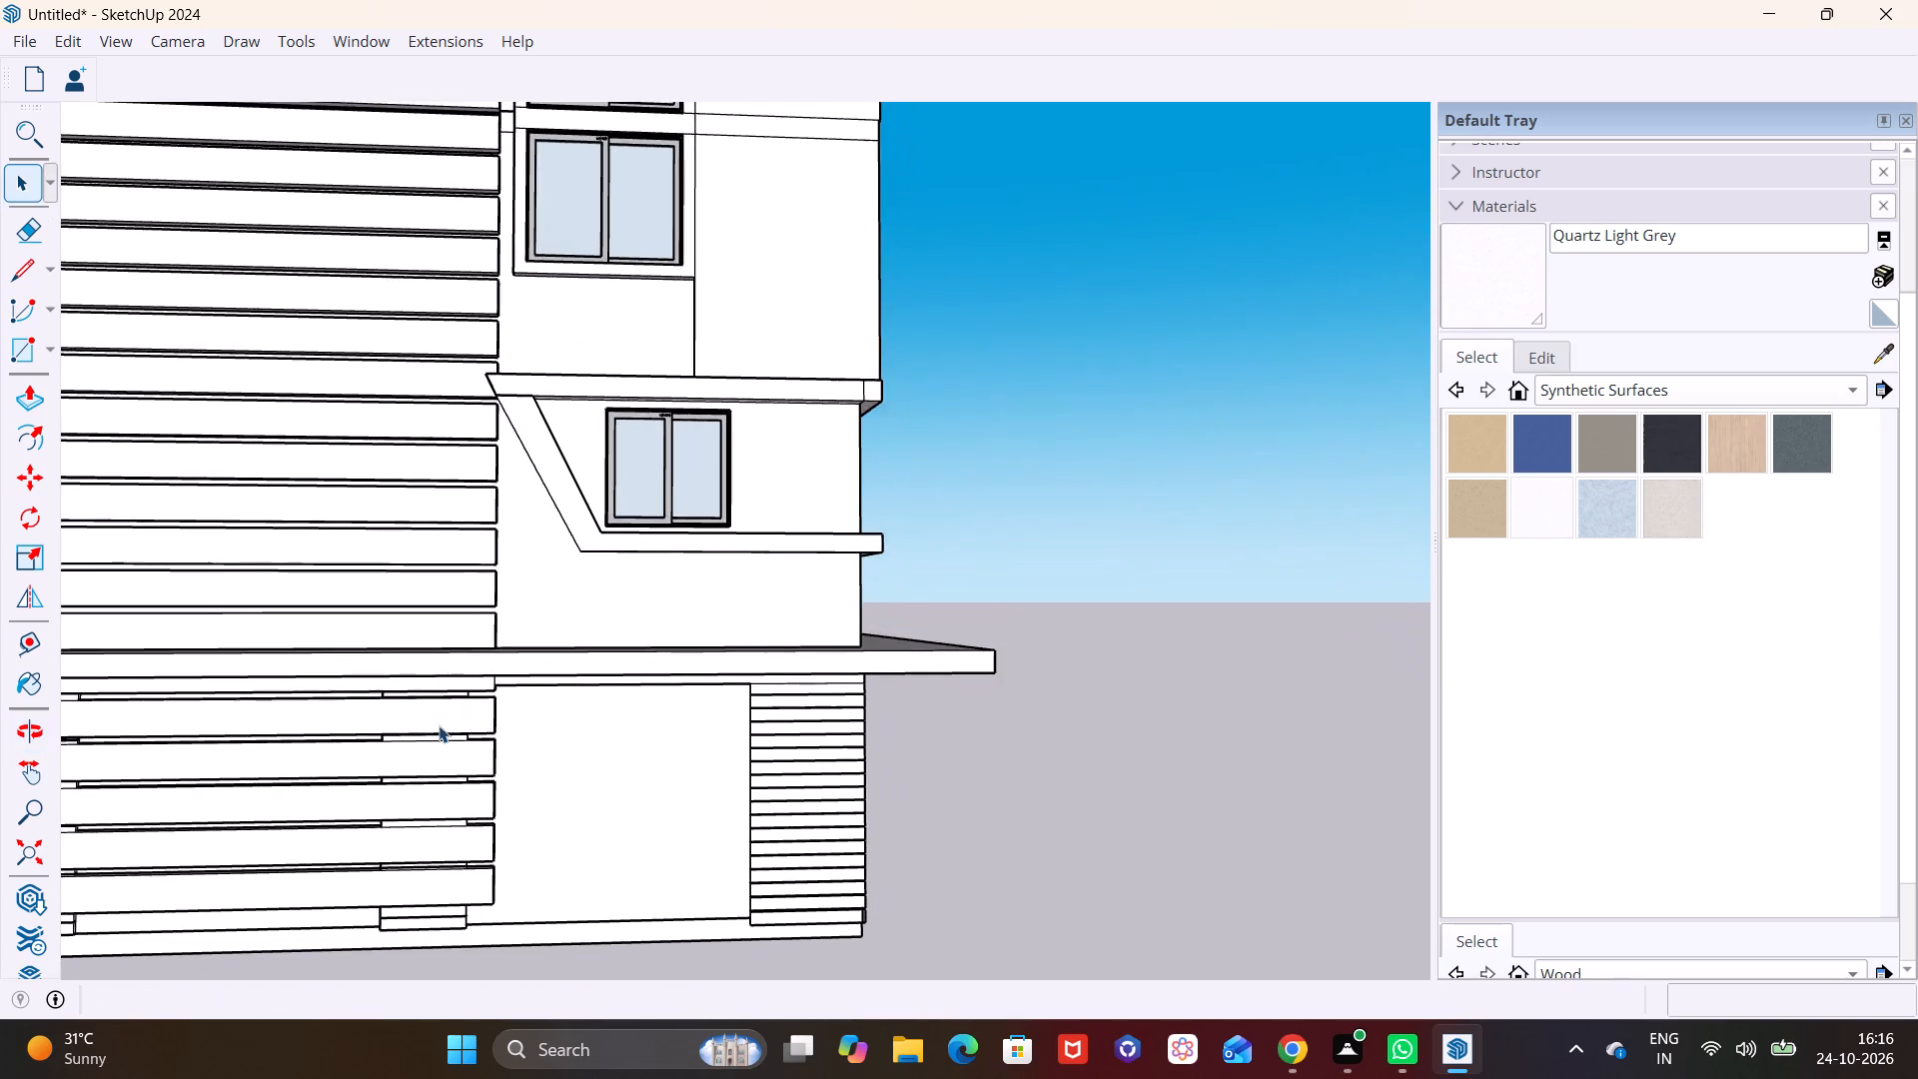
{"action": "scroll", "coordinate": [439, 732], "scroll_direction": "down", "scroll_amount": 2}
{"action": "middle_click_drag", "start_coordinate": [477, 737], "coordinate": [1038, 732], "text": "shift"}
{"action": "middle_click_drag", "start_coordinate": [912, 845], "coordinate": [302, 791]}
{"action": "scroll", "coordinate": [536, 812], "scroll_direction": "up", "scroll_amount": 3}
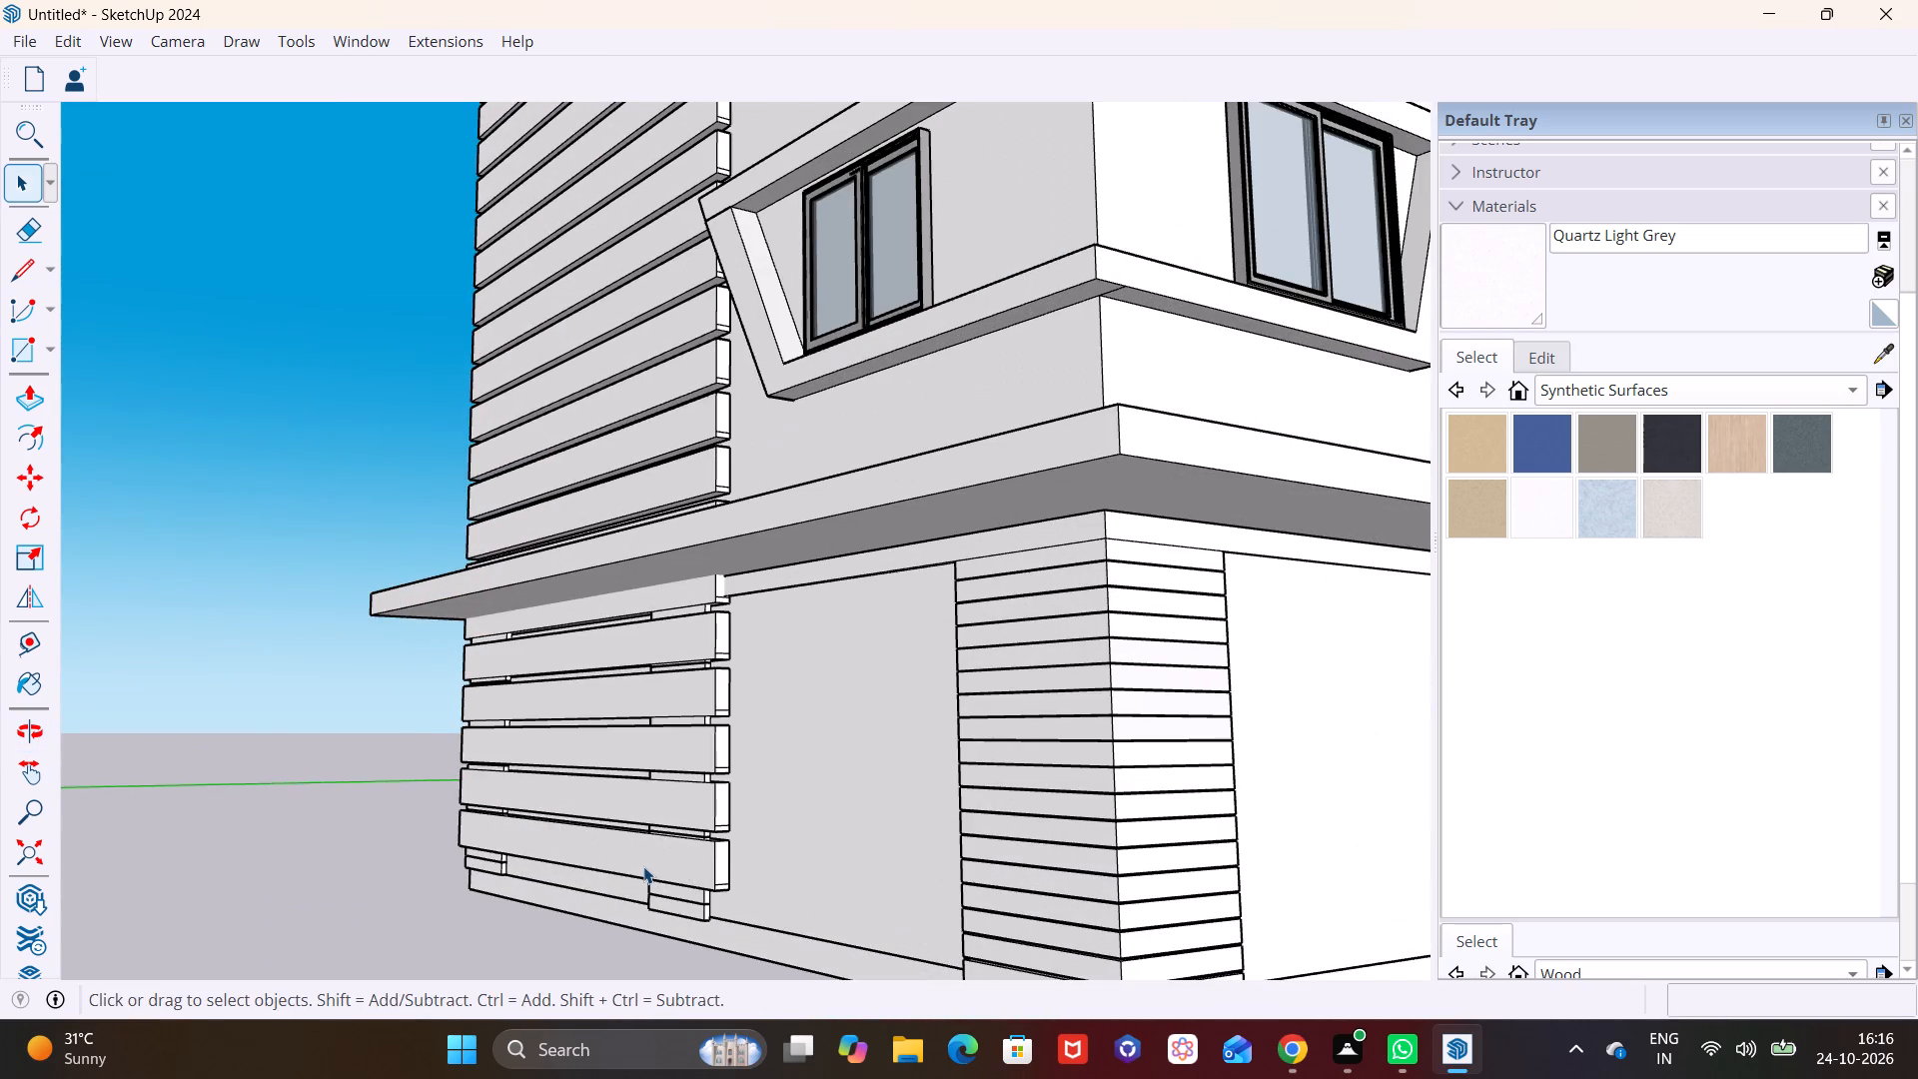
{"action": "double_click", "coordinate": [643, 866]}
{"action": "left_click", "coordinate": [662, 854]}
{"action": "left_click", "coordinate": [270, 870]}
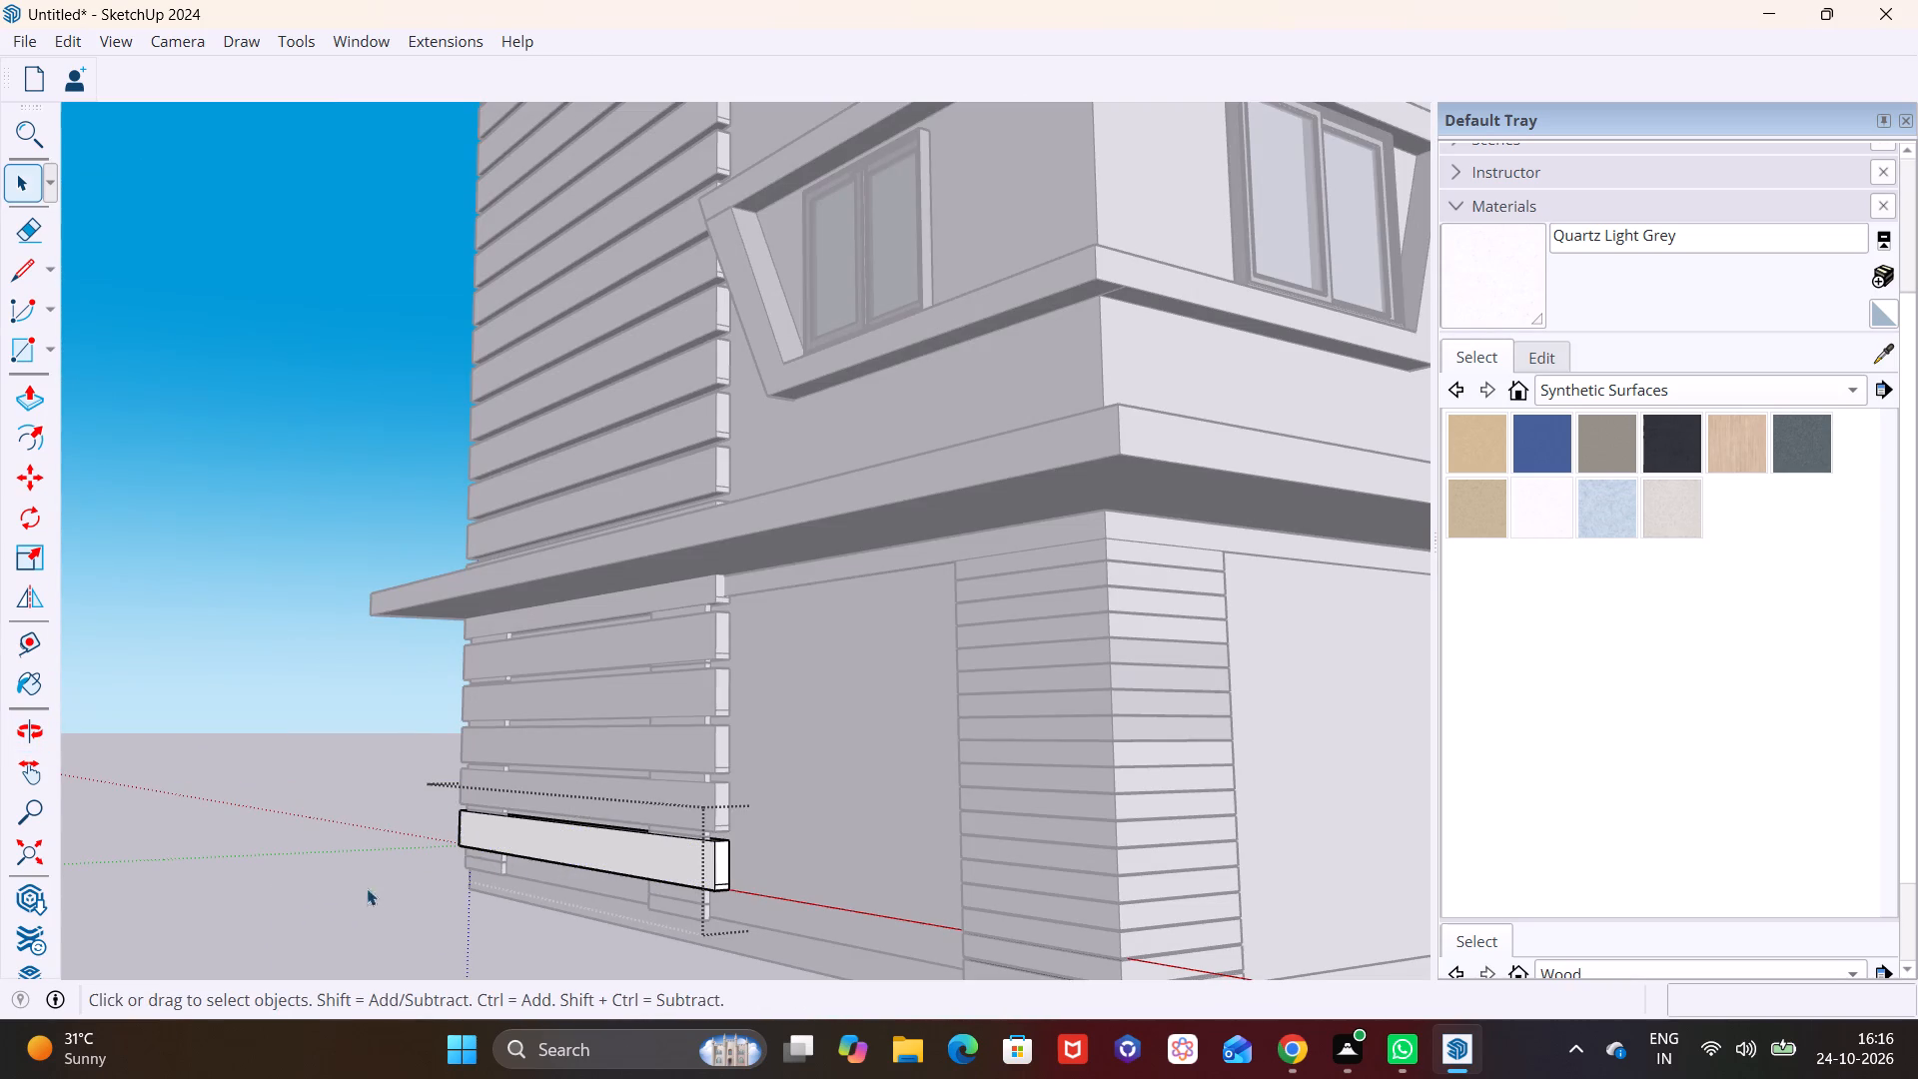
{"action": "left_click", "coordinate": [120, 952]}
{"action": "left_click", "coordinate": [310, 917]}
Delete the six strips below the canopy that cover the ground-floor wall and its grooved columns.
{"action": "left_click", "coordinate": [639, 837]}
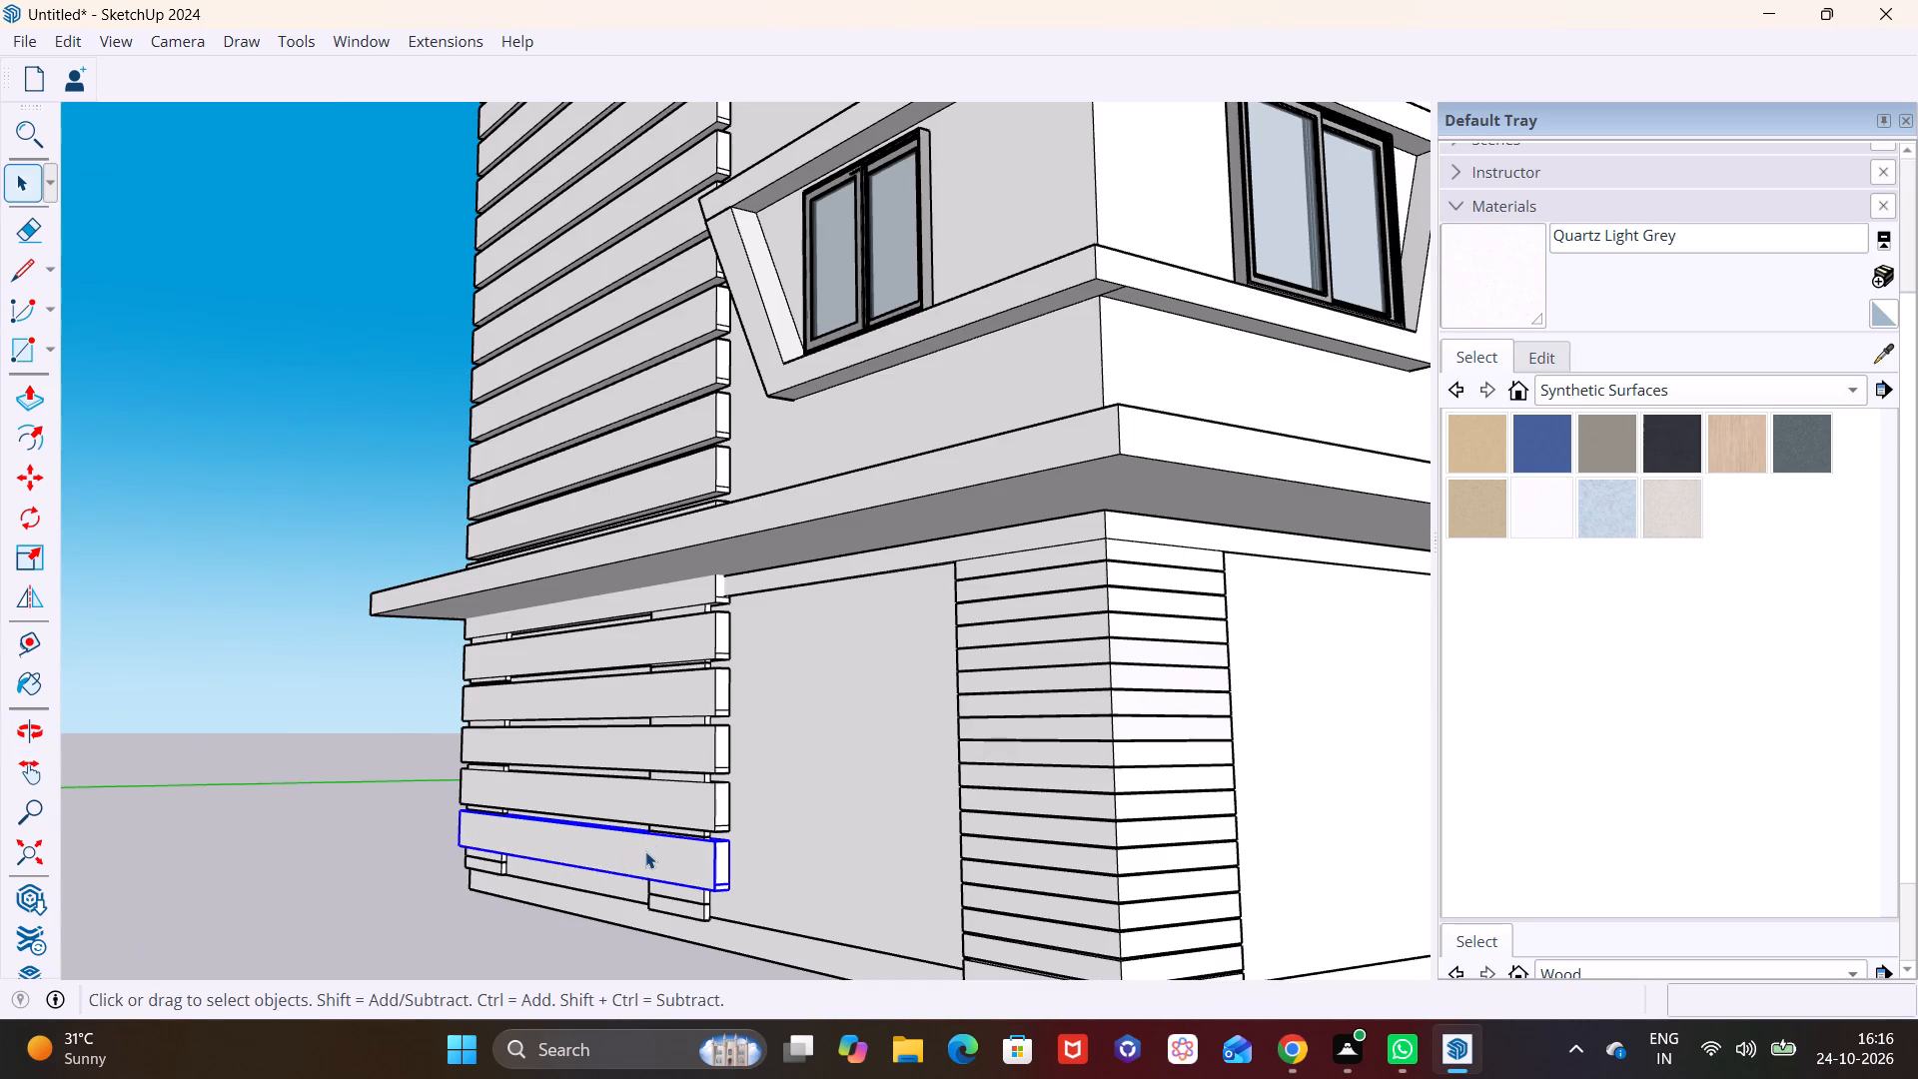
{"action": "key", "text": "Delete"}
{"action": "left_click", "coordinate": [674, 810]}
{"action": "key", "text": "Delete"}
{"action": "left_click", "coordinate": [644, 747]}
{"action": "key", "text": "Delete"}
{"action": "left_click", "coordinate": [655, 687]}
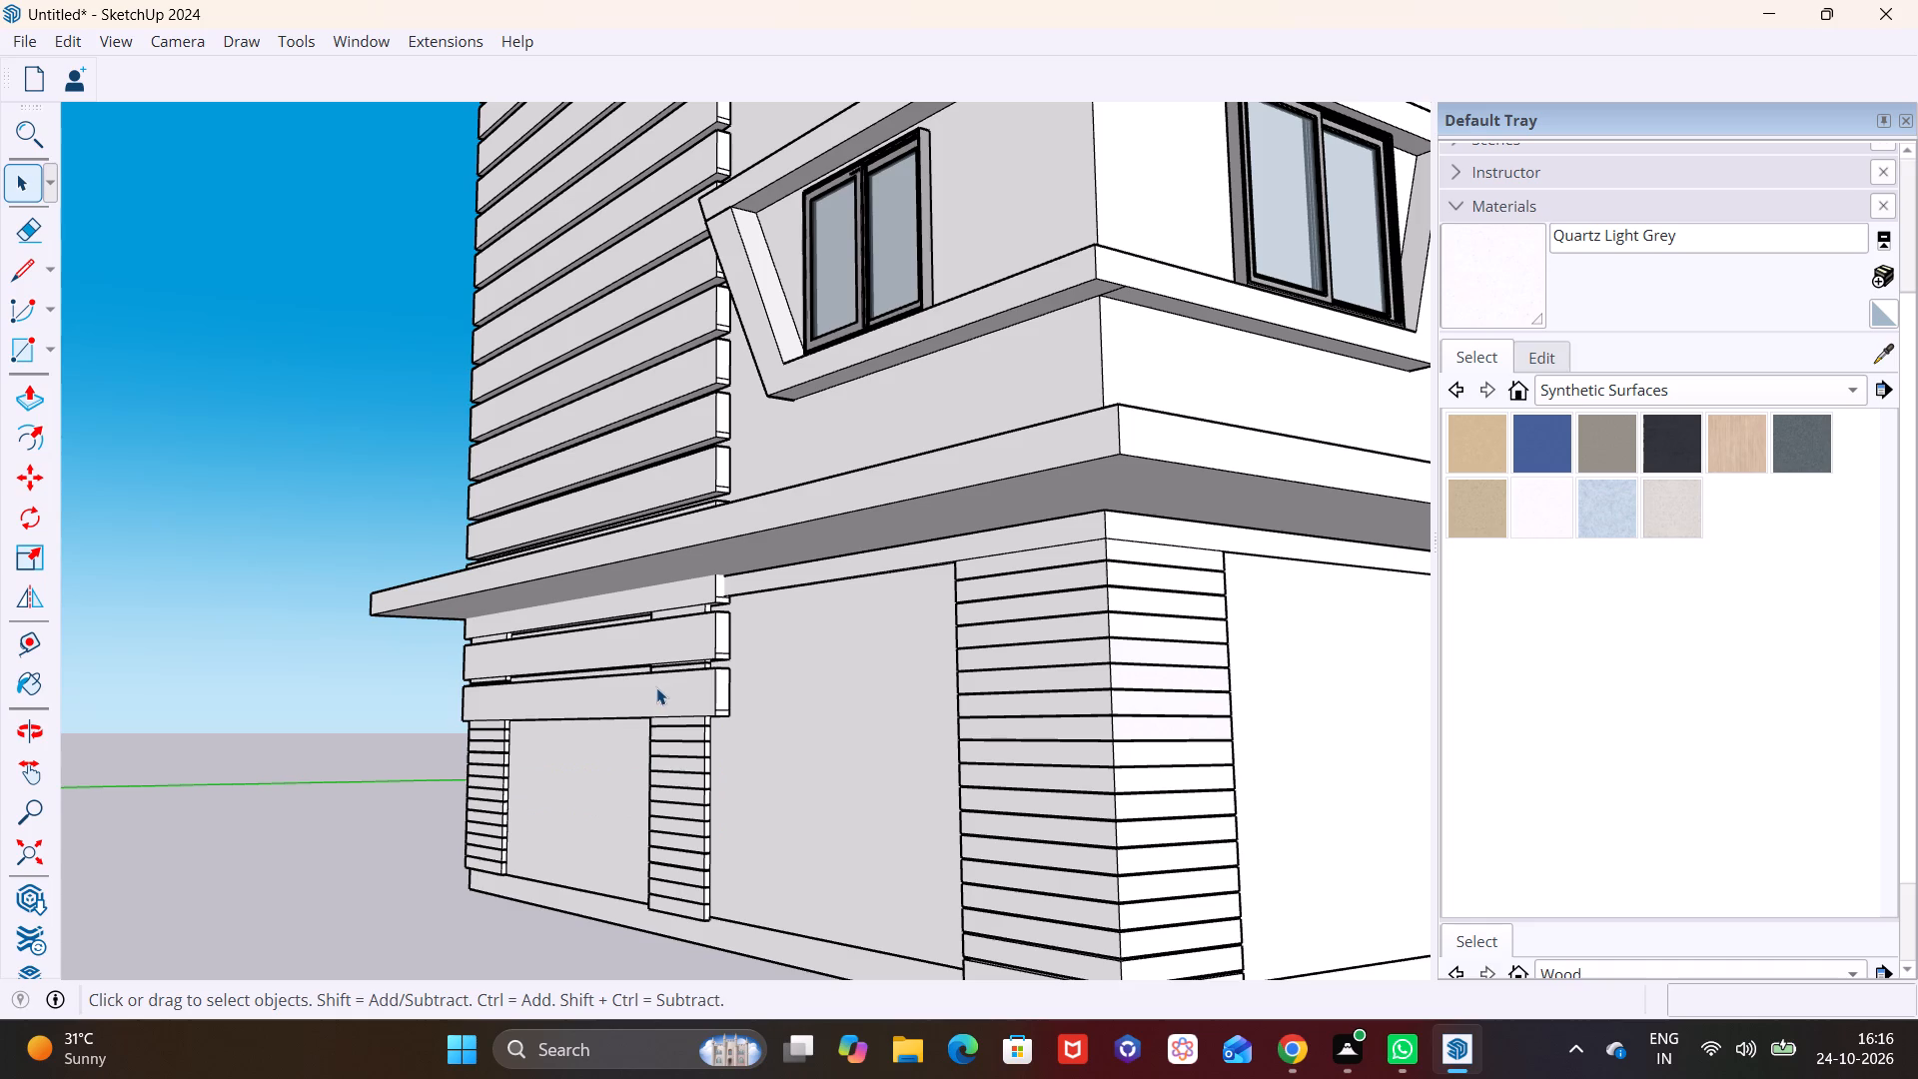
{"action": "key", "text": "Delete"}
{"action": "left_click", "coordinate": [629, 640]}
{"action": "key", "text": "Delete"}
{"action": "left_click", "coordinate": [650, 600]}
{"action": "key", "text": "Delete"}
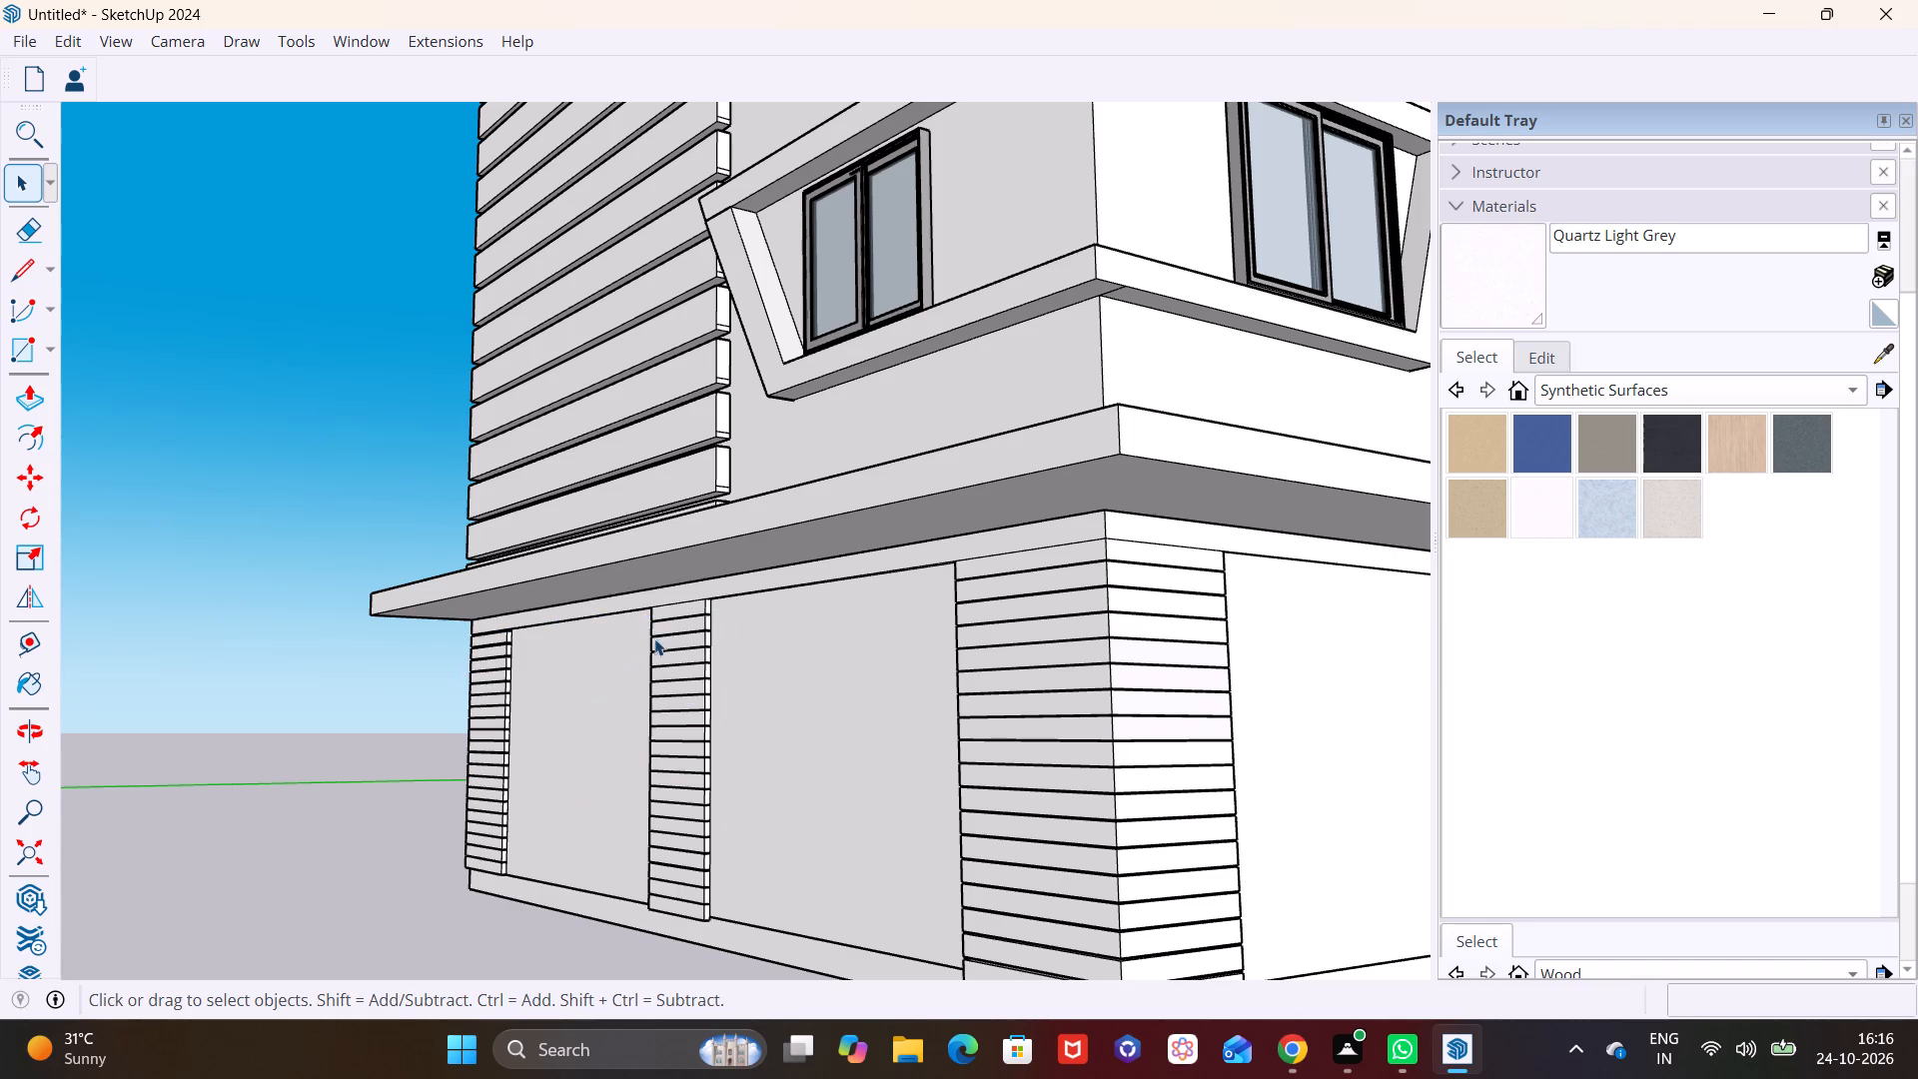
Examine the strip cladding over the full height of the facade, from the roofline to the ground floor.
{"action": "middle_click_drag", "start_coordinate": [661, 669], "coordinate": [1105, 807]}
{"action": "scroll", "coordinate": [600, 682], "scroll_direction": "down", "scroll_amount": 8}
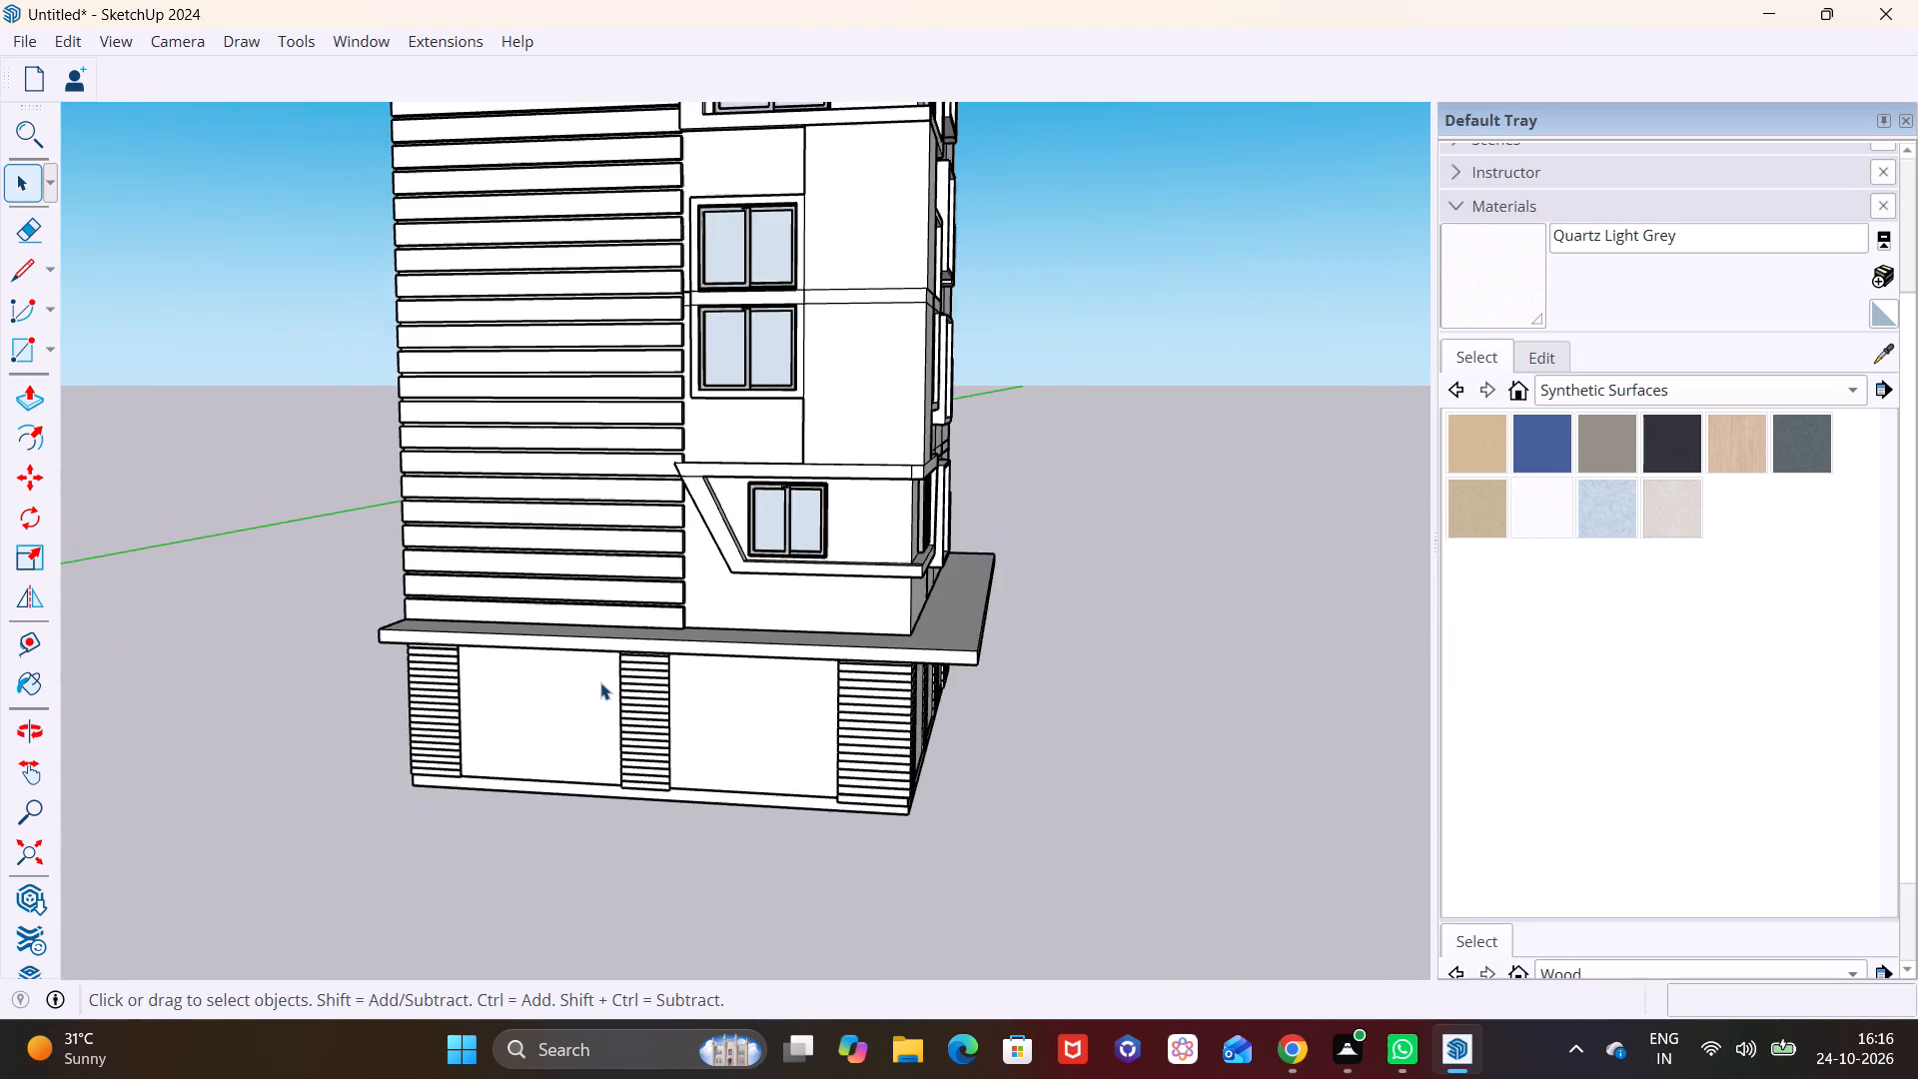
{"action": "scroll", "coordinate": [600, 682], "scroll_direction": "down", "scroll_amount": 2}
{"action": "middle_click_drag", "start_coordinate": [539, 683], "coordinate": [506, 807], "text": "shift"}
{"action": "scroll", "coordinate": [507, 807], "scroll_direction": "down", "scroll_amount": 1, "text": "shift"}
{"action": "scroll", "coordinate": [484, 631], "scroll_direction": "down", "scroll_amount": 3}
{"action": "middle_click_drag", "start_coordinate": [484, 638], "coordinate": [496, 628]}
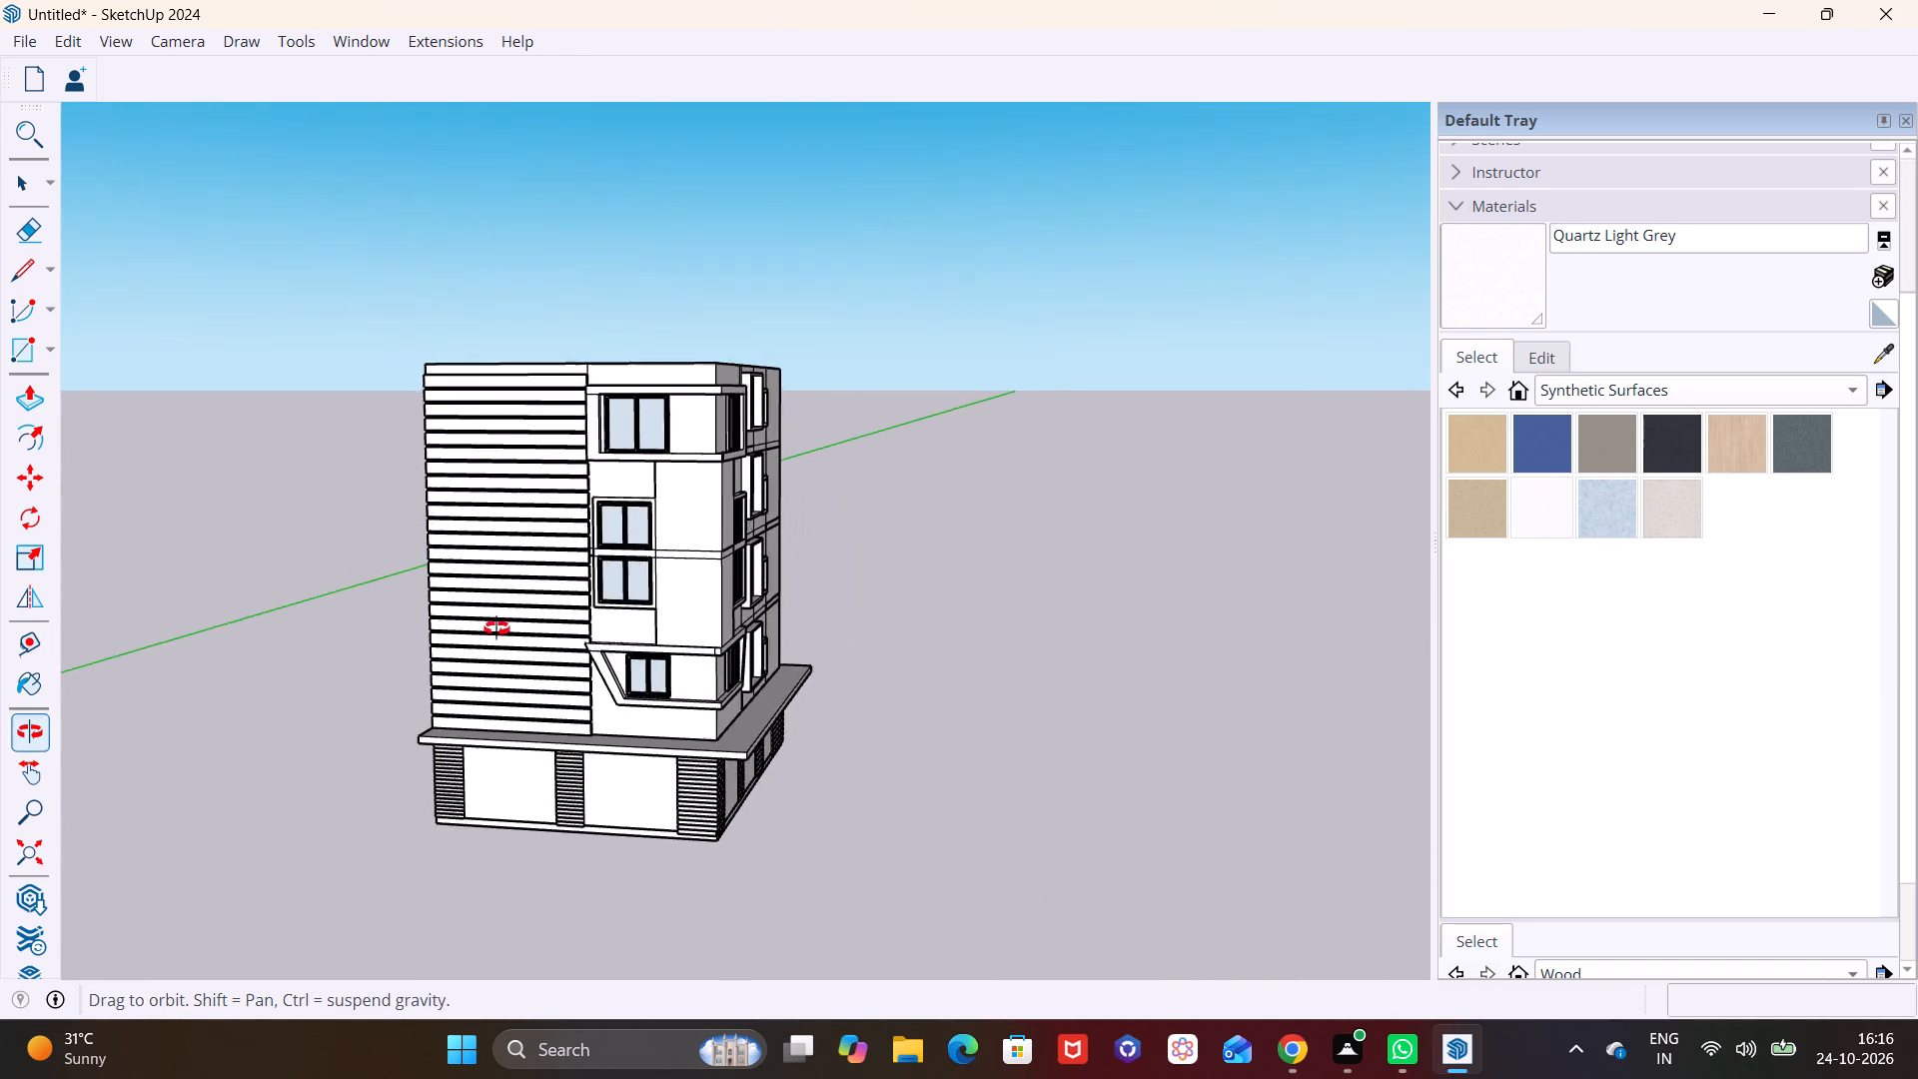
{"action": "middle_click_drag", "start_coordinate": [496, 628], "coordinate": [622, 535]}
{"action": "scroll", "coordinate": [459, 550], "scroll_direction": "up", "scroll_amount": 5}
{"action": "middle_click_drag", "start_coordinate": [479, 626], "coordinate": [319, 672]}
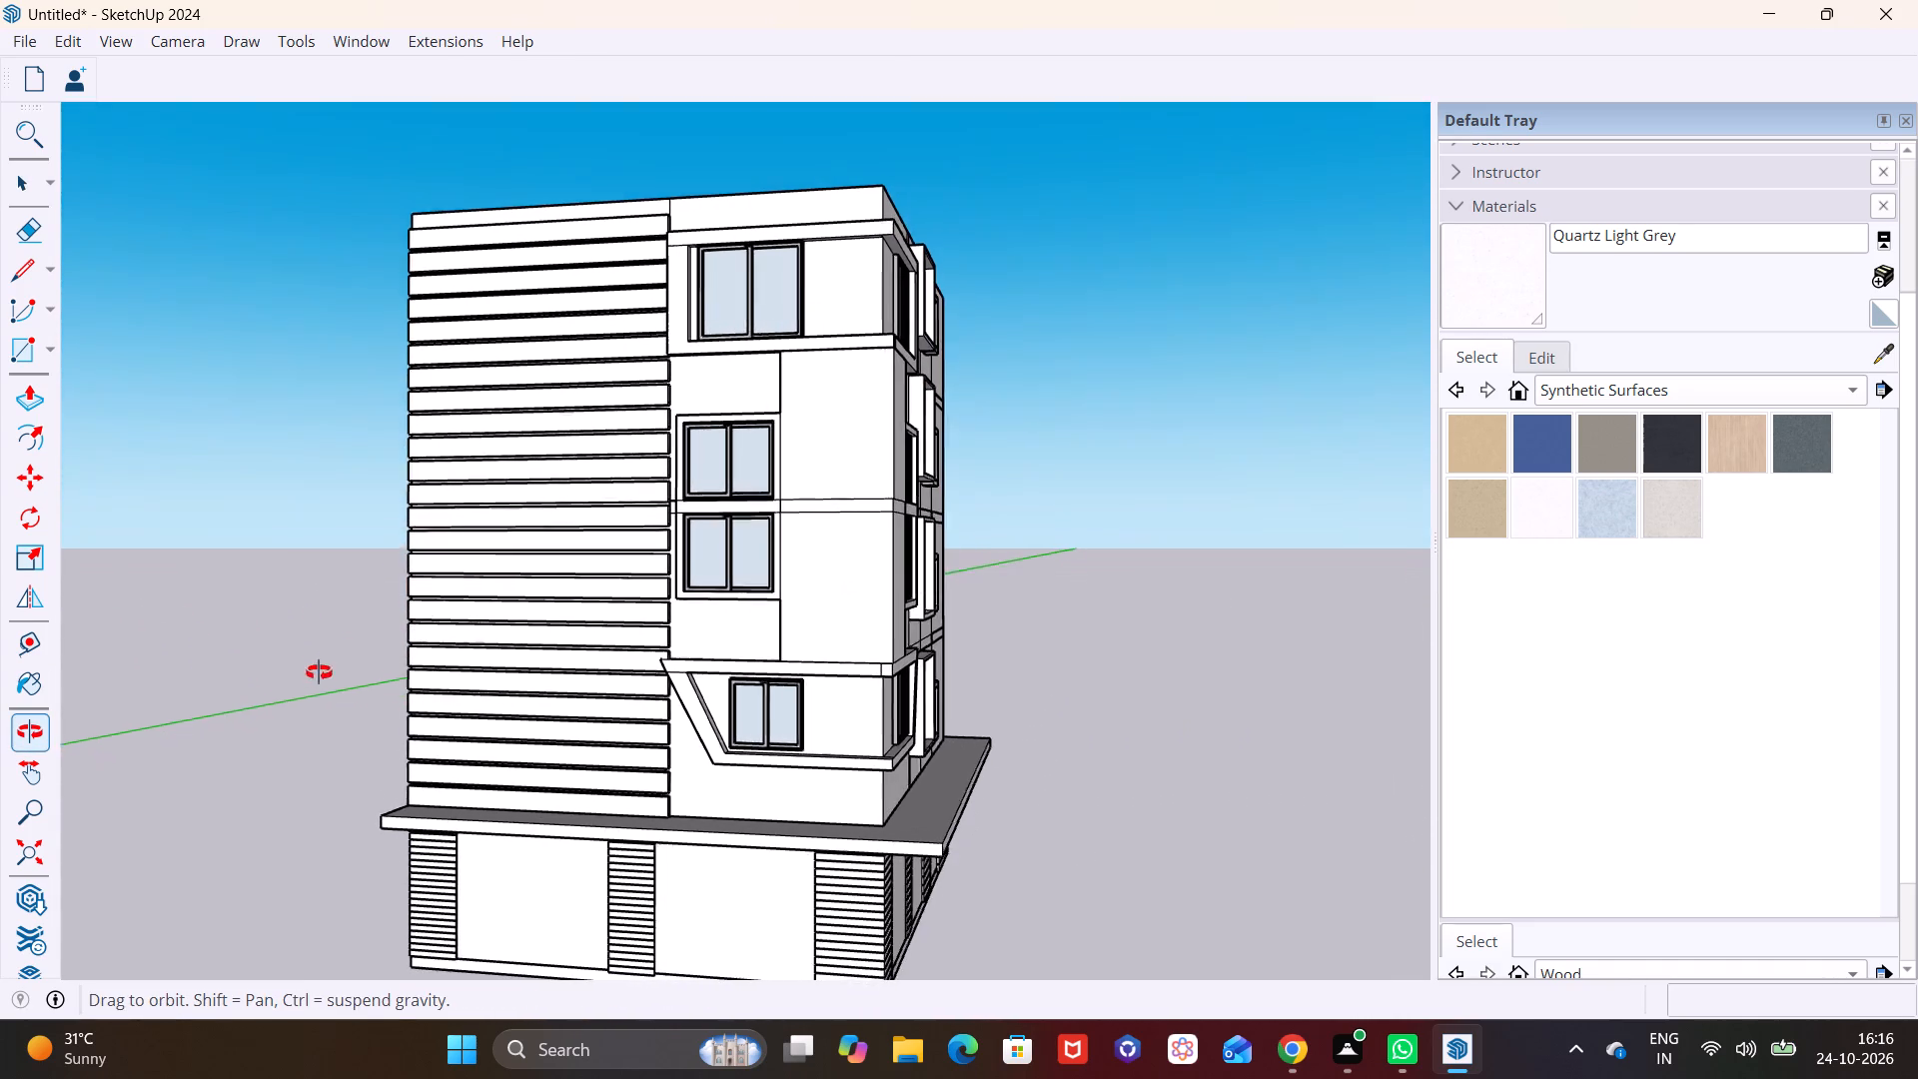
{"action": "middle_click_drag", "start_coordinate": [319, 672], "coordinate": [318, 677]}
{"action": "scroll", "coordinate": [383, 597], "scroll_direction": "down", "scroll_amount": 1}
{"action": "middle_click_drag", "start_coordinate": [421, 598], "coordinate": [401, 693], "text": "shift"}
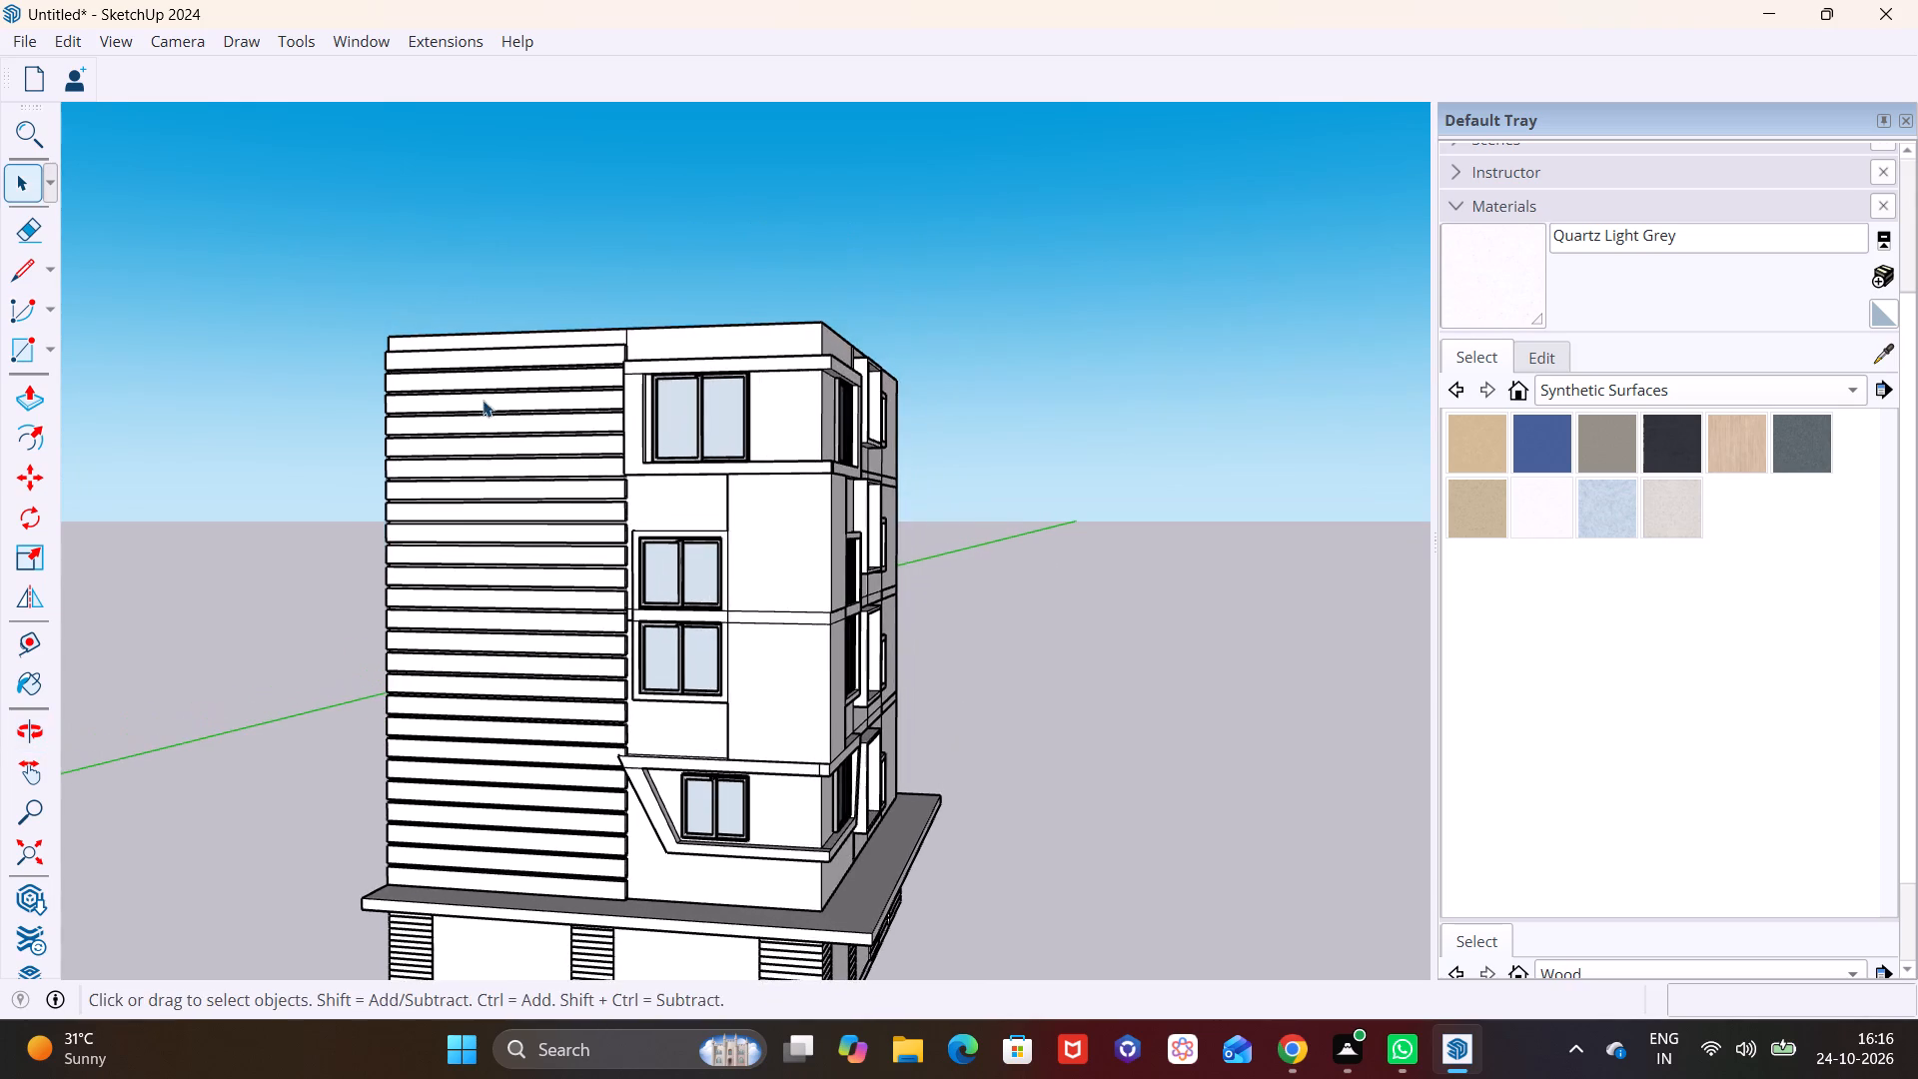
Push/pull the top-storey window surround's L-shaped front face, covering its side and sill, outward about 1' 11".
{"action": "scroll", "coordinate": [494, 388], "scroll_direction": "up", "scroll_amount": 4}
{"action": "middle_click_drag", "start_coordinate": [609, 437], "coordinate": [367, 511]}
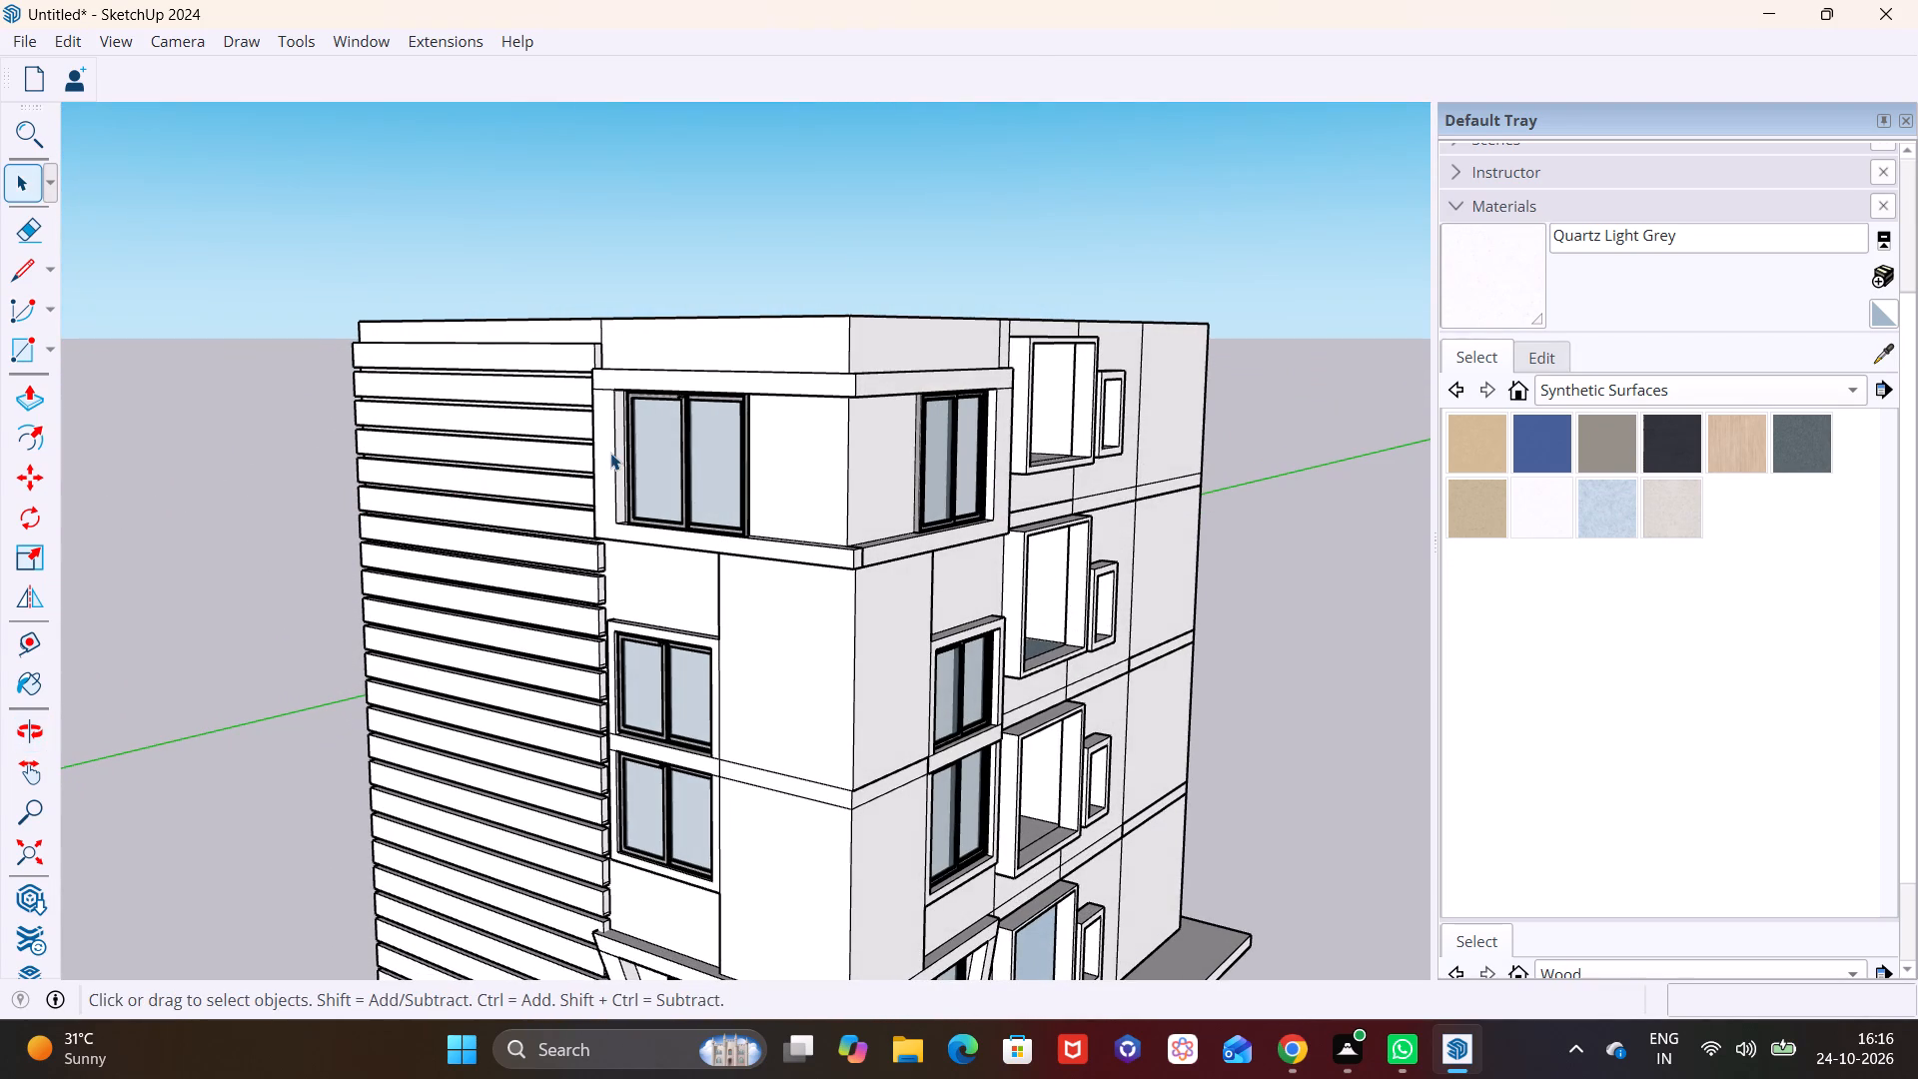
{"action": "left_click", "coordinate": [607, 456]}
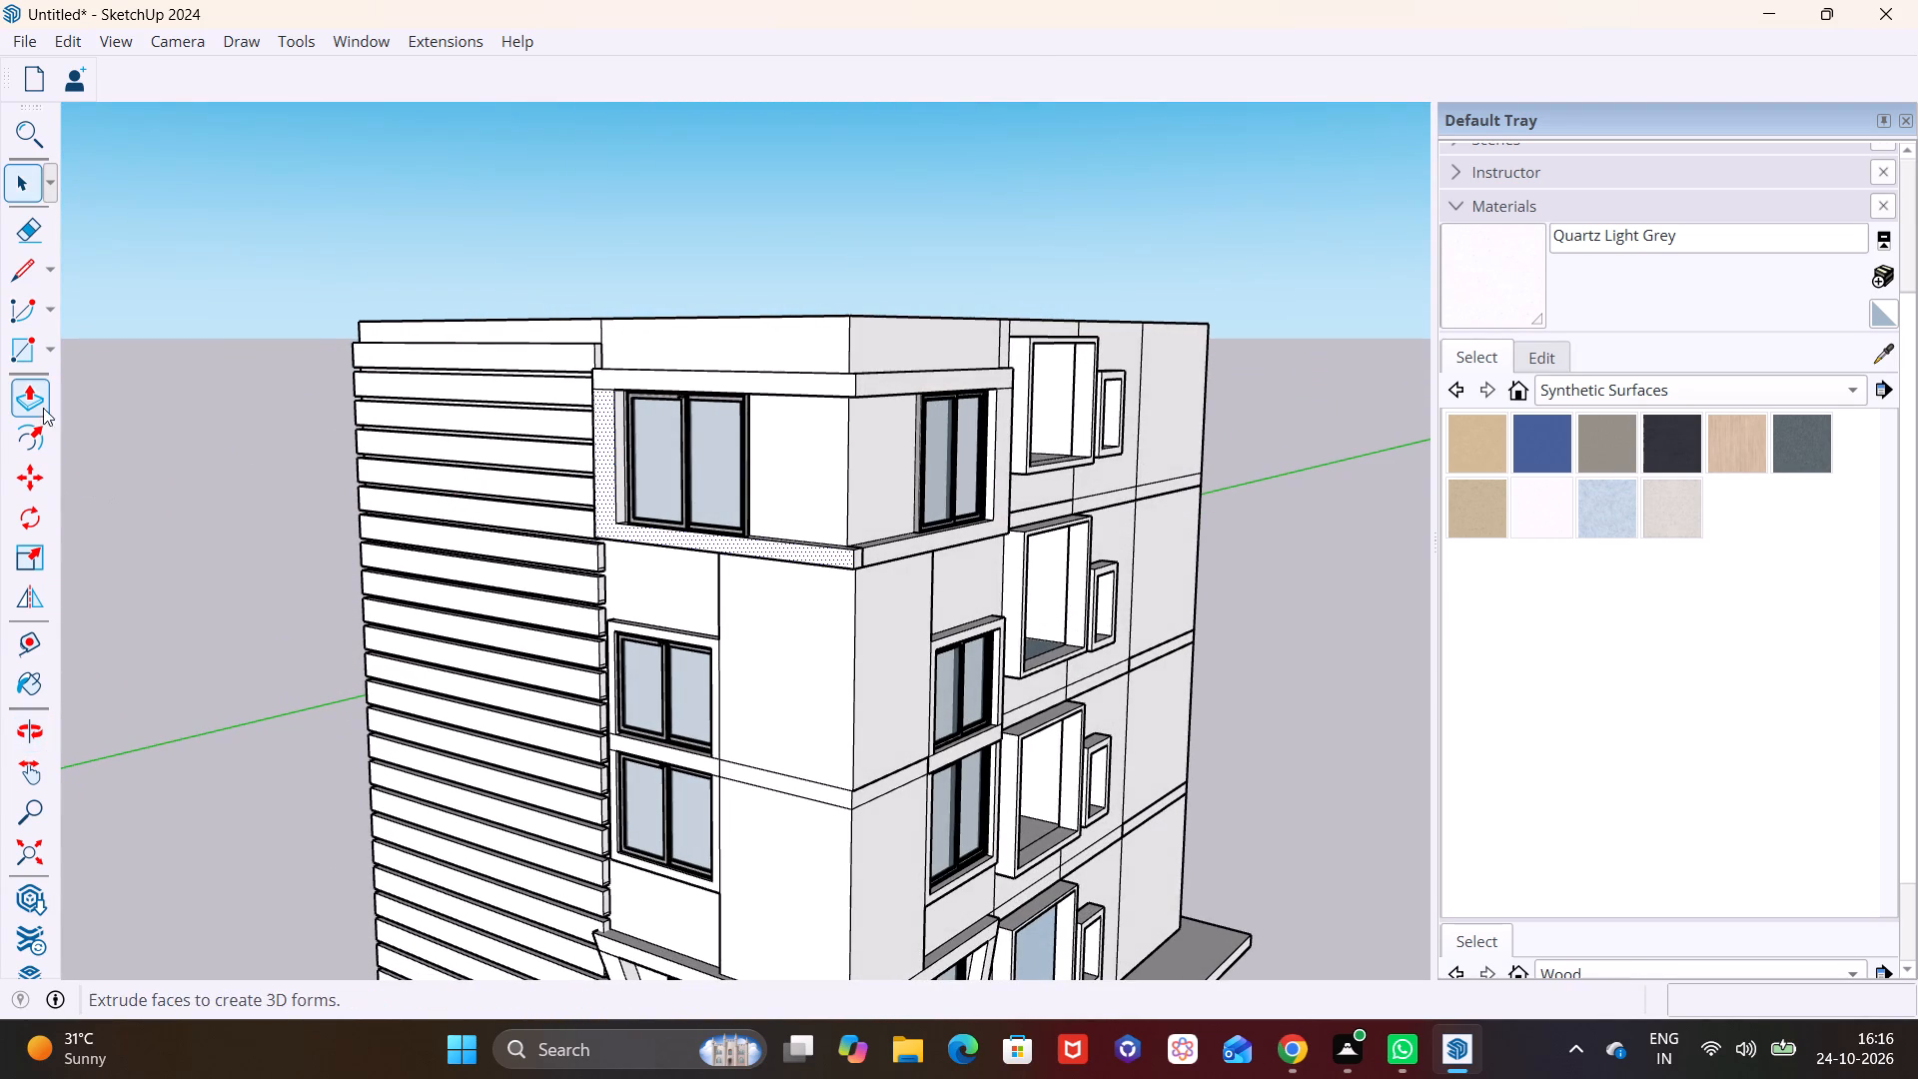
{"action": "left_click", "coordinate": [36, 399]}
{"action": "left_click", "coordinate": [600, 437]}
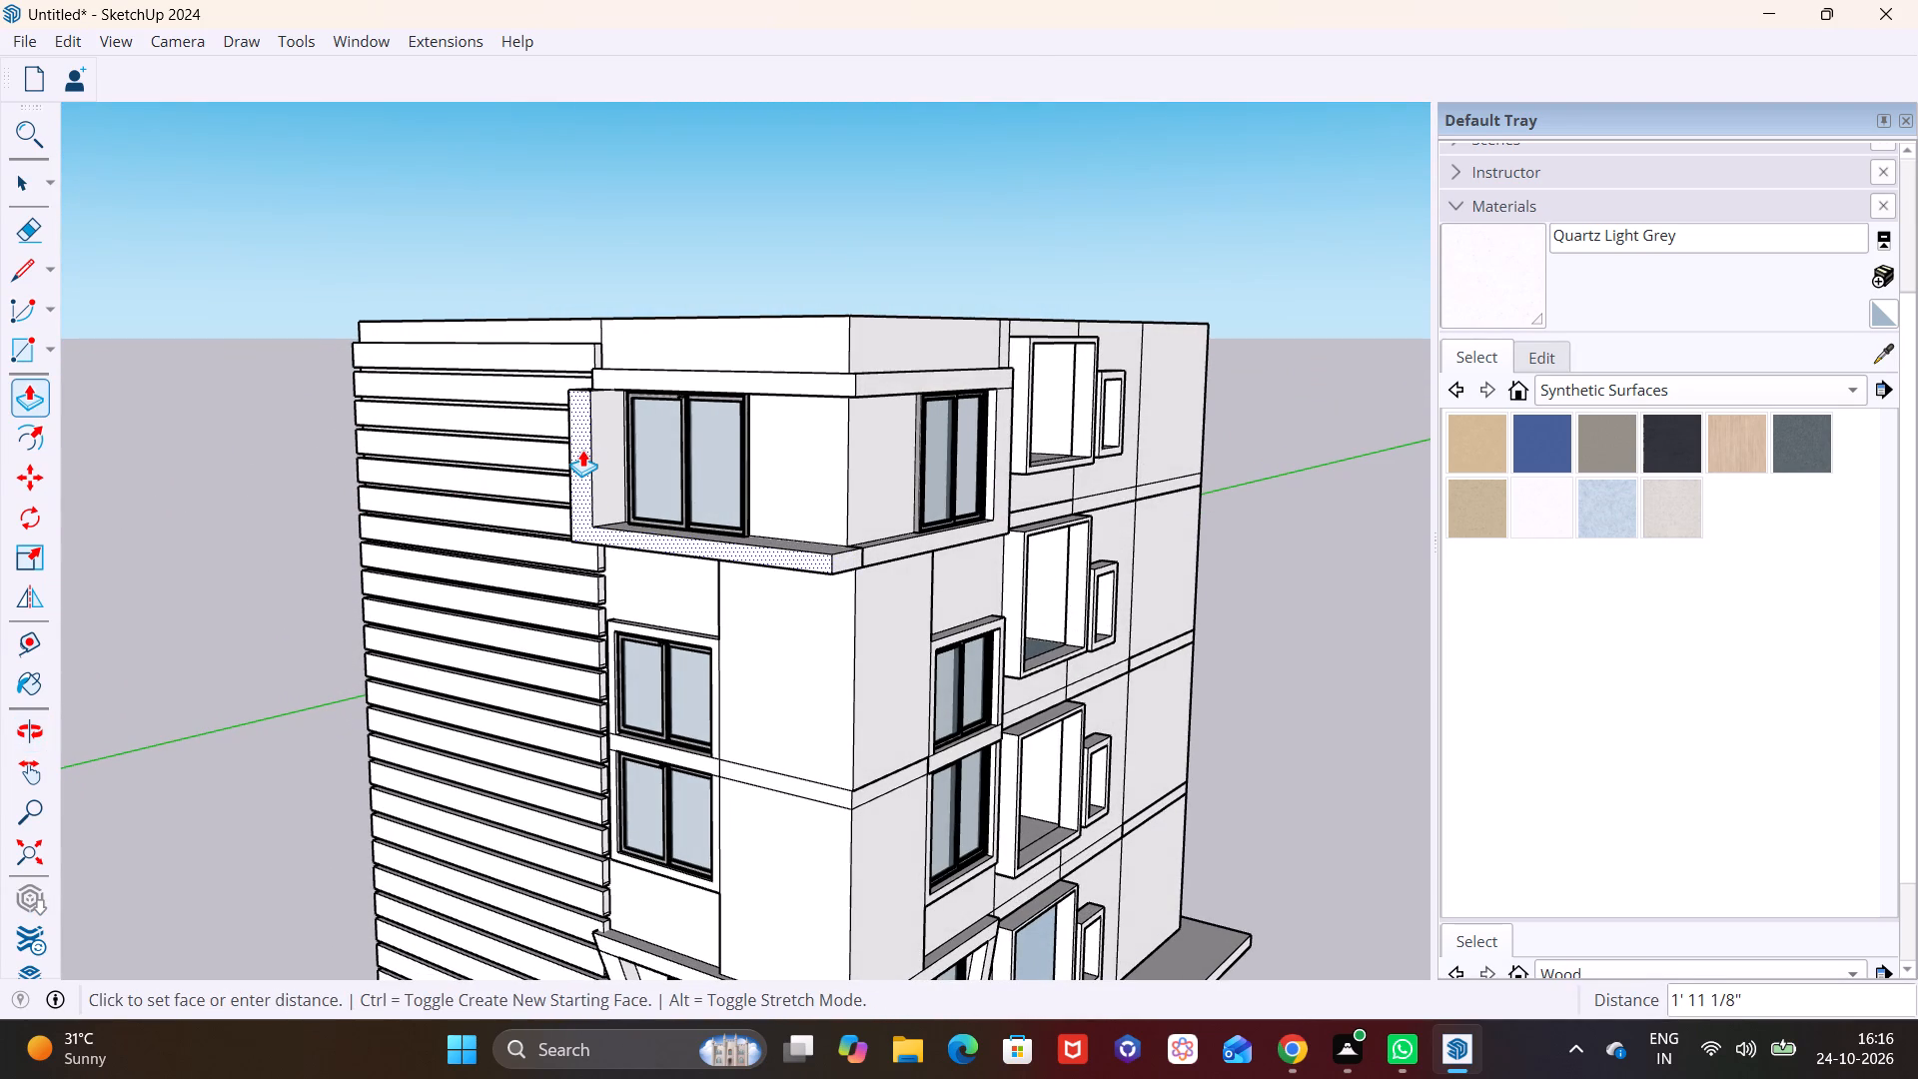
{"action": "left_click", "coordinate": [582, 450]}
{"action": "key", "text": "space"}
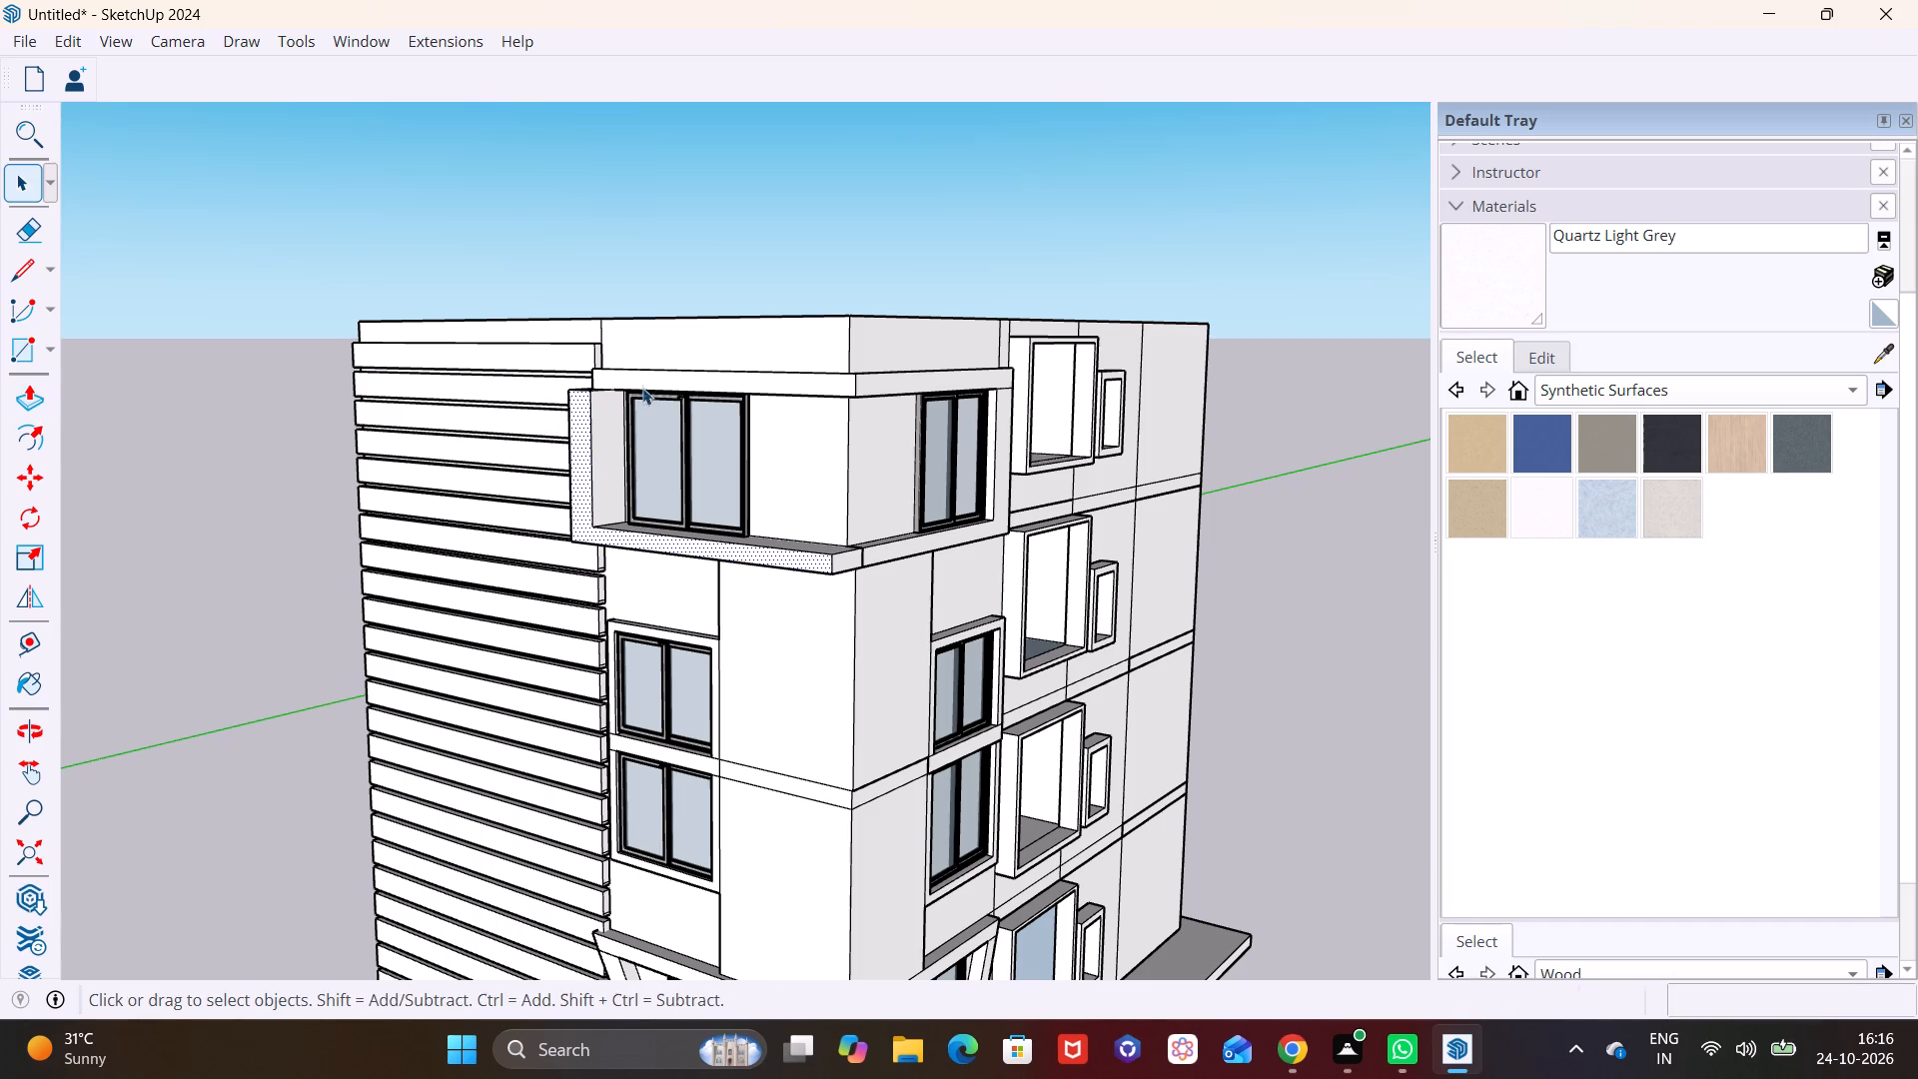
Push/pull the front face of the top-storey window surround's upper band outward about 1' 11", flush with its side.
{"action": "left_click", "coordinate": [649, 379]}
{"action": "left_click", "coordinate": [28, 408]}
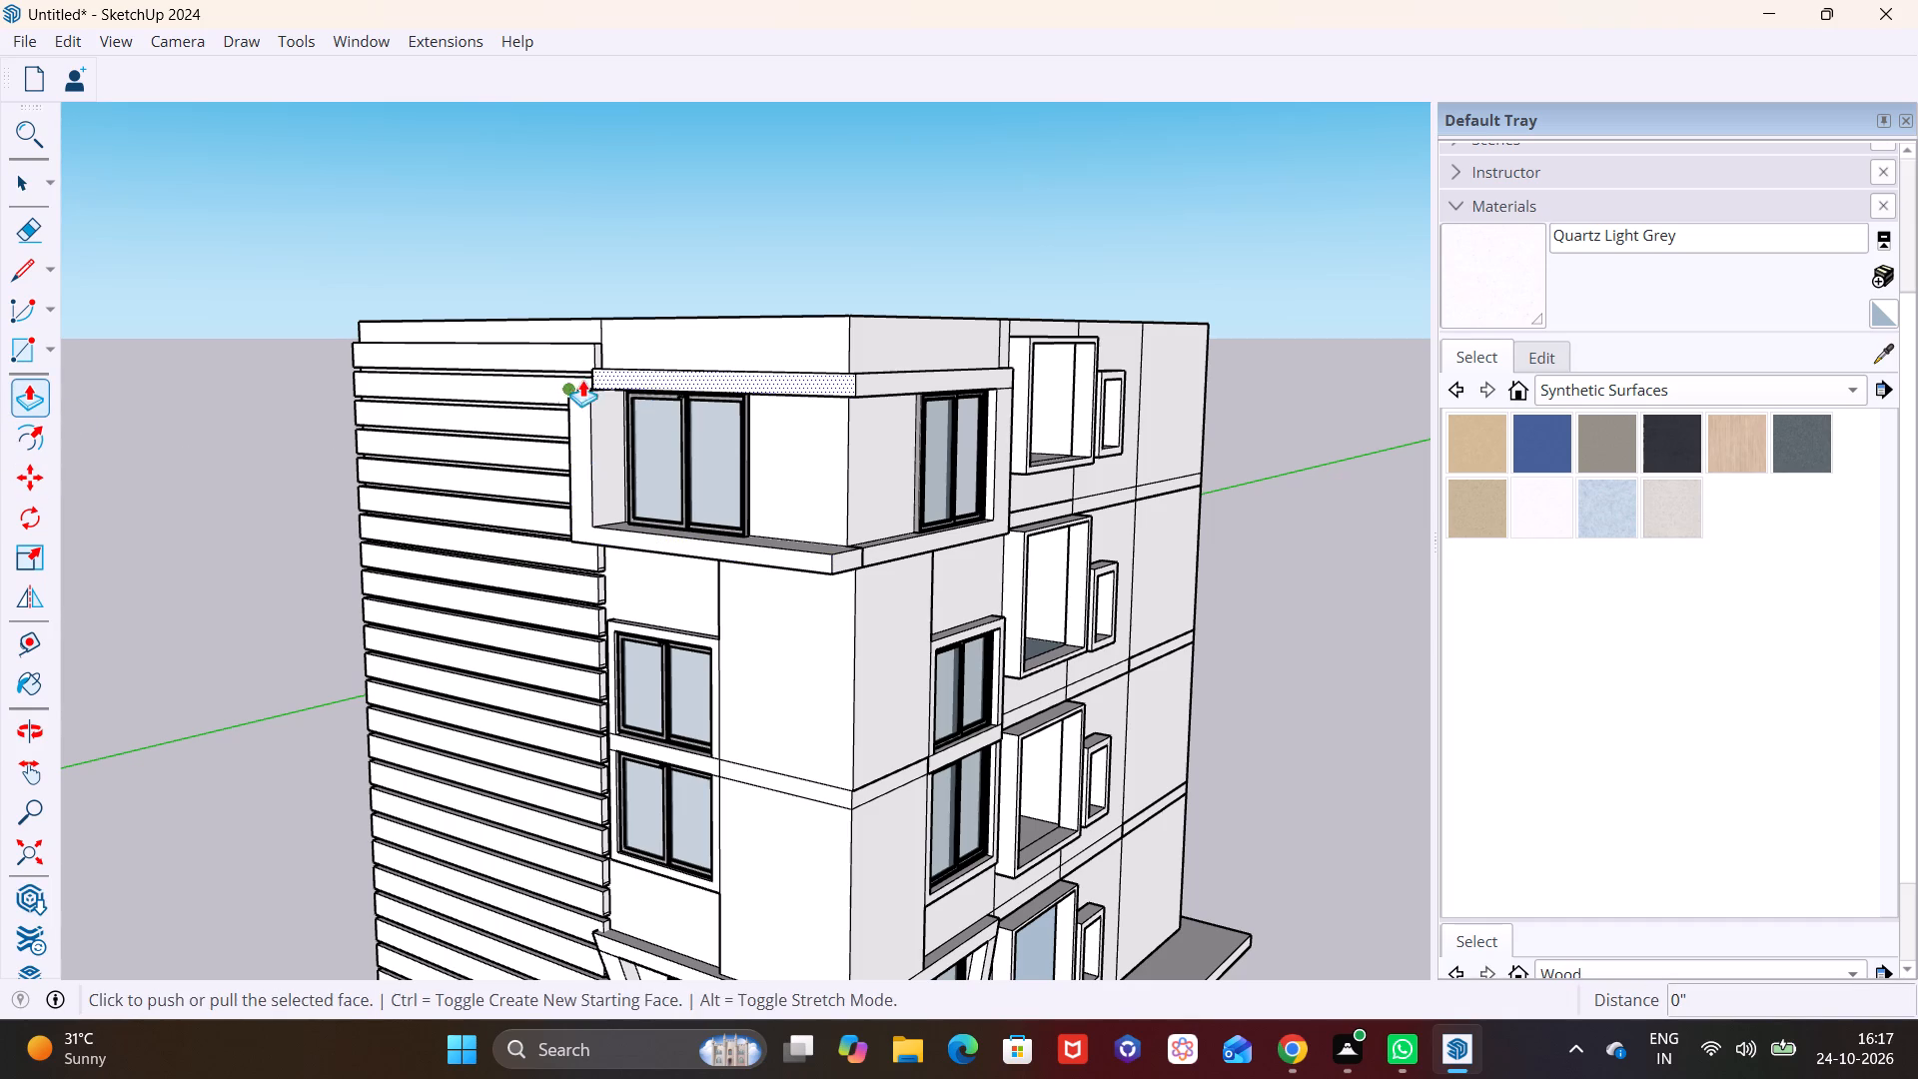
{"action": "left_click", "coordinate": [627, 370]}
{"action": "left_click", "coordinate": [588, 411]}
Push/pull the front face of the lowest window surround's slanted side and sill outward about 1' 8".
{"action": "scroll", "coordinate": [630, 517], "scroll_direction": "down", "scroll_amount": 2}
{"action": "scroll", "coordinate": [681, 582], "scroll_direction": "down", "scroll_amount": 2}
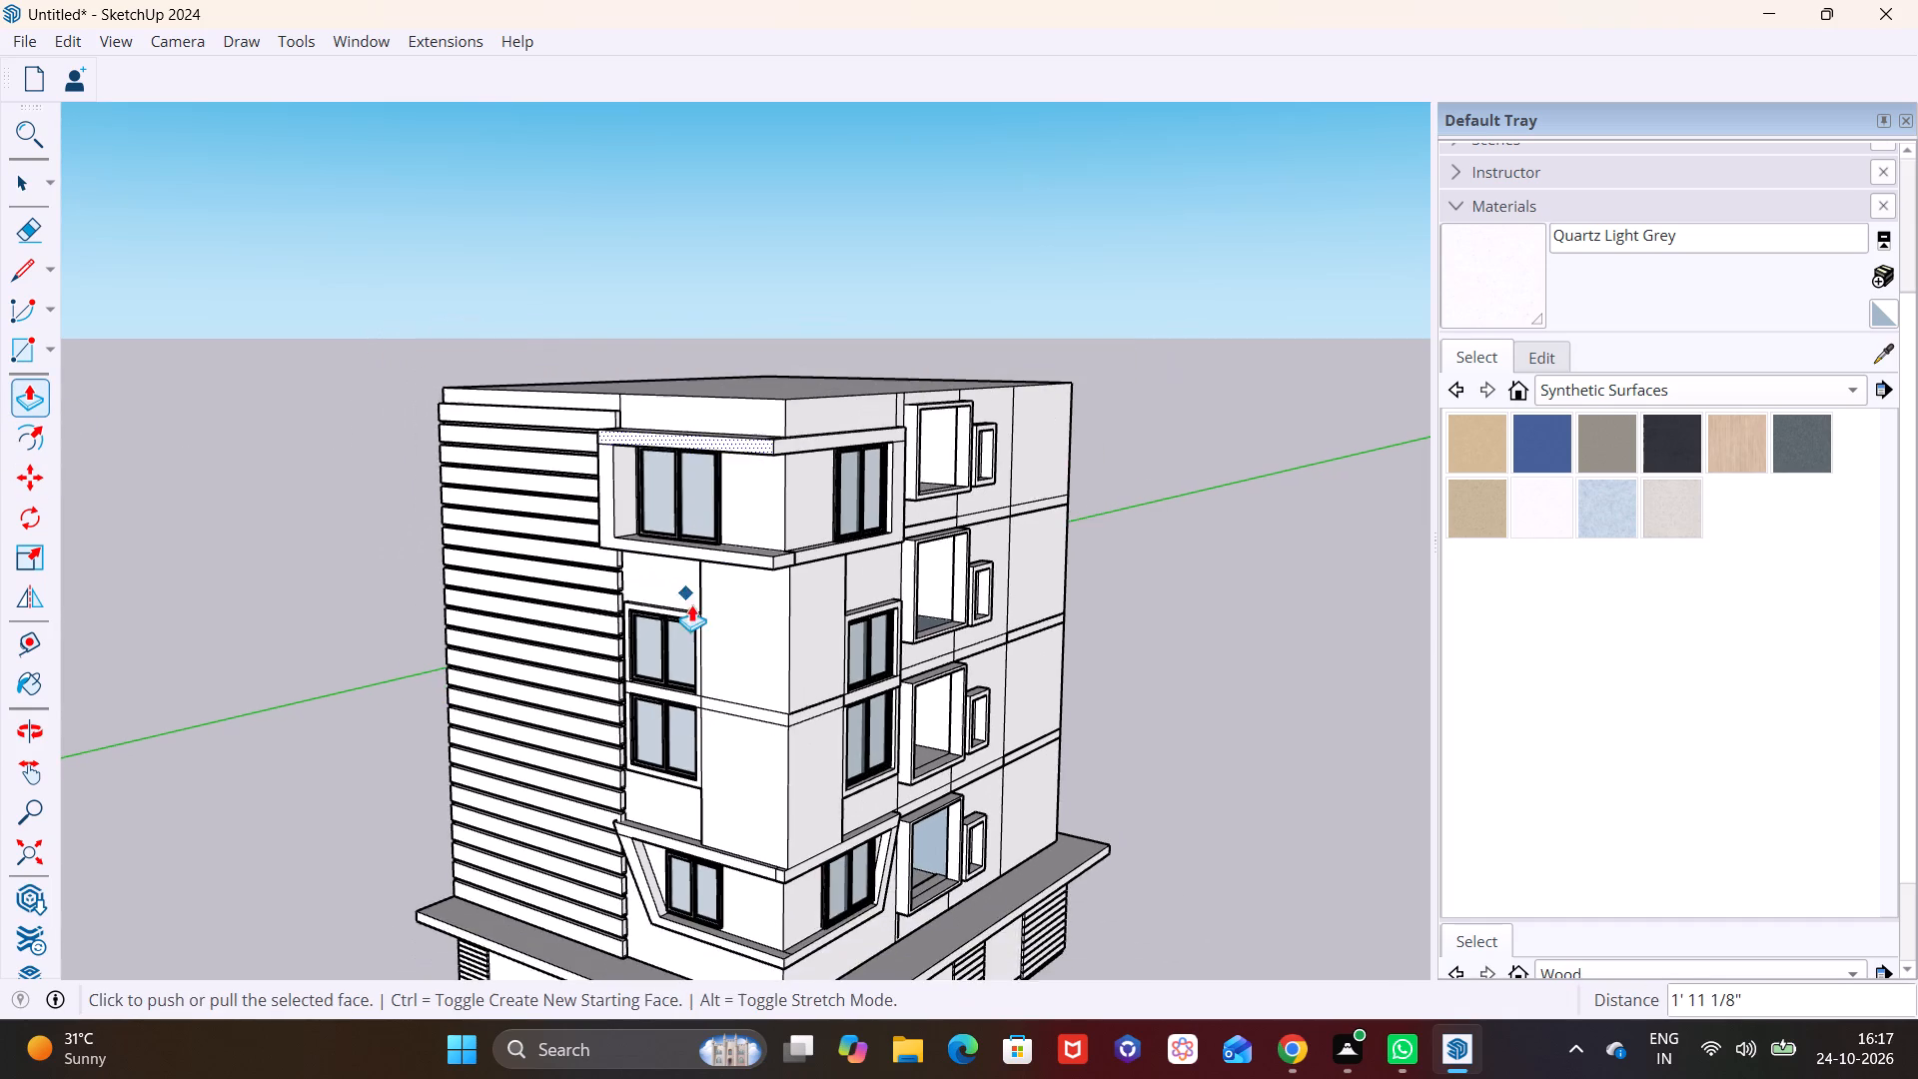
{"action": "middle_click_drag", "start_coordinate": [703, 624], "coordinate": [681, 444], "text": "shift"}
{"action": "middle_click_drag", "start_coordinate": [748, 518], "coordinate": [818, 519]}
{"action": "scroll", "coordinate": [687, 625], "scroll_direction": "up", "scroll_amount": 4}
{"action": "key", "text": "space"}
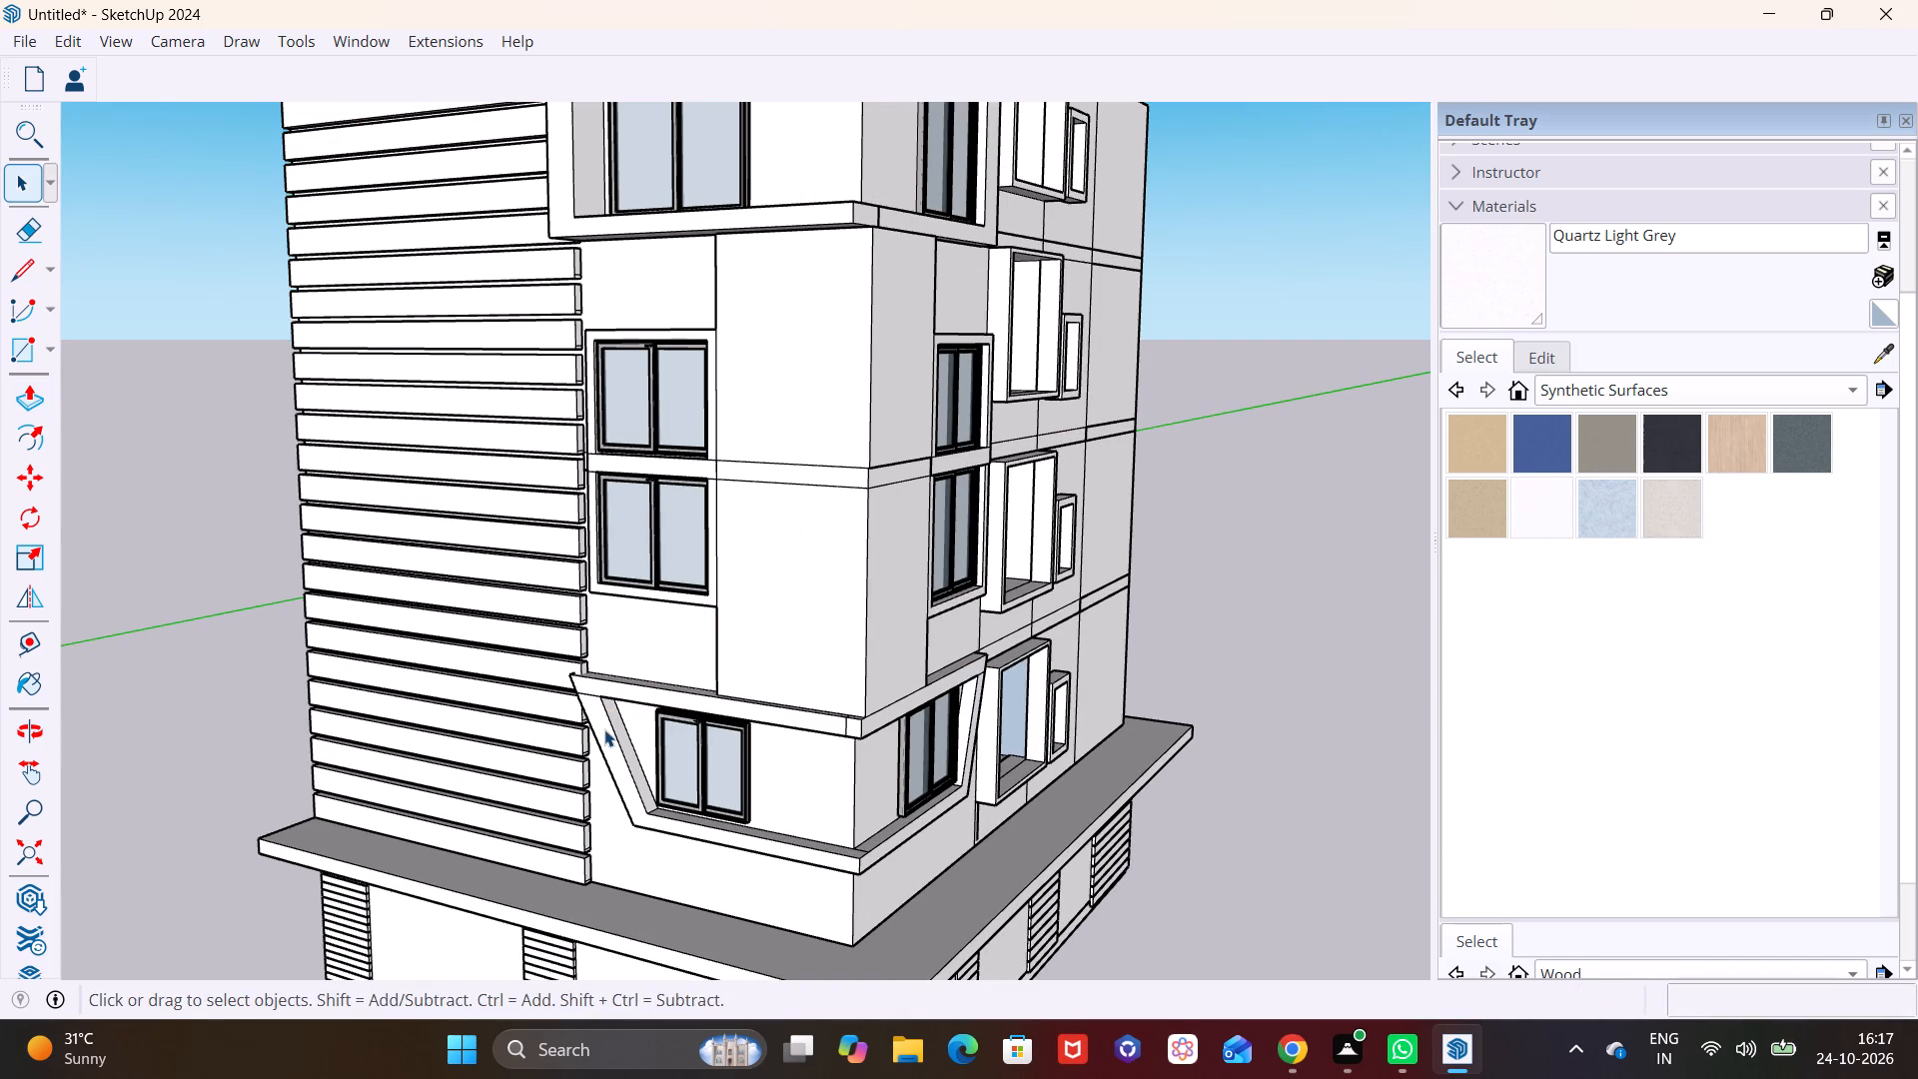
{"action": "left_click", "coordinate": [604, 729]}
{"action": "left_click", "coordinate": [25, 389]}
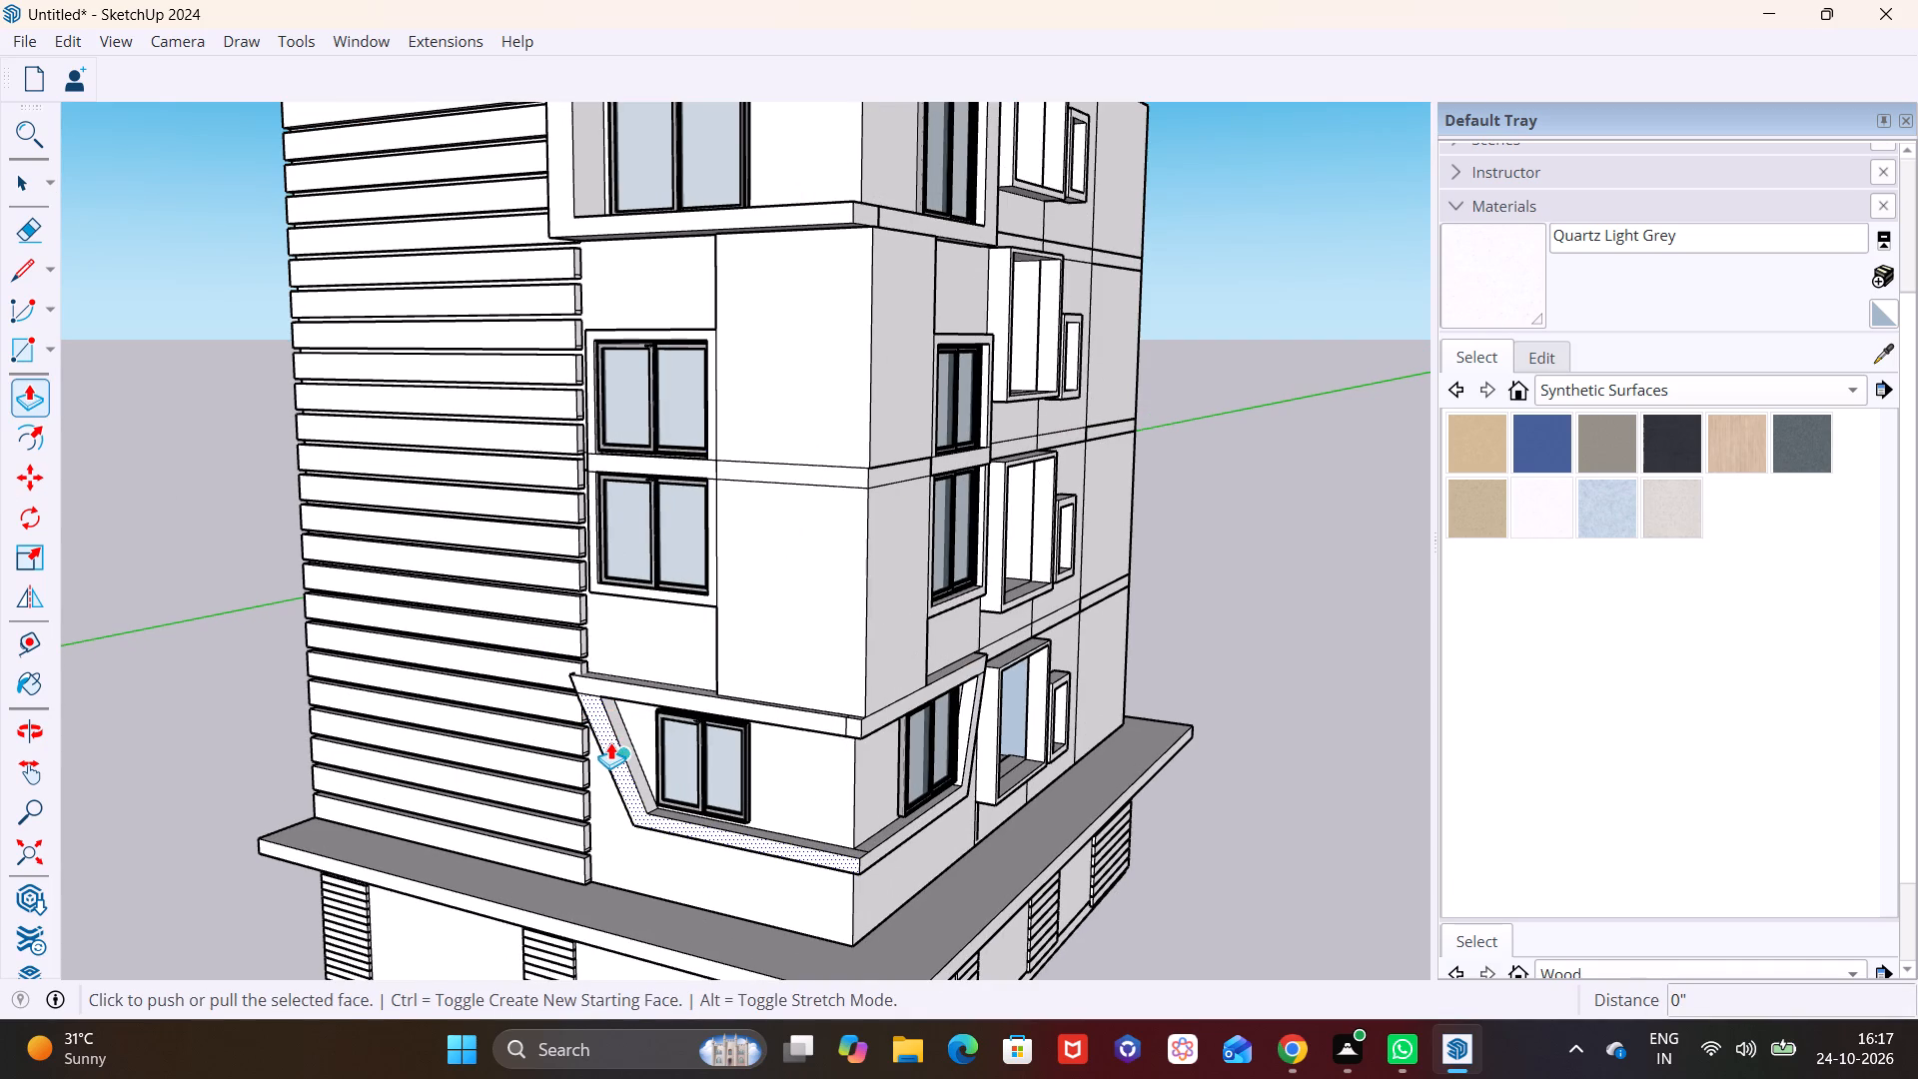
{"action": "left_click", "coordinate": [610, 742]}
{"action": "left_click", "coordinate": [553, 228]}
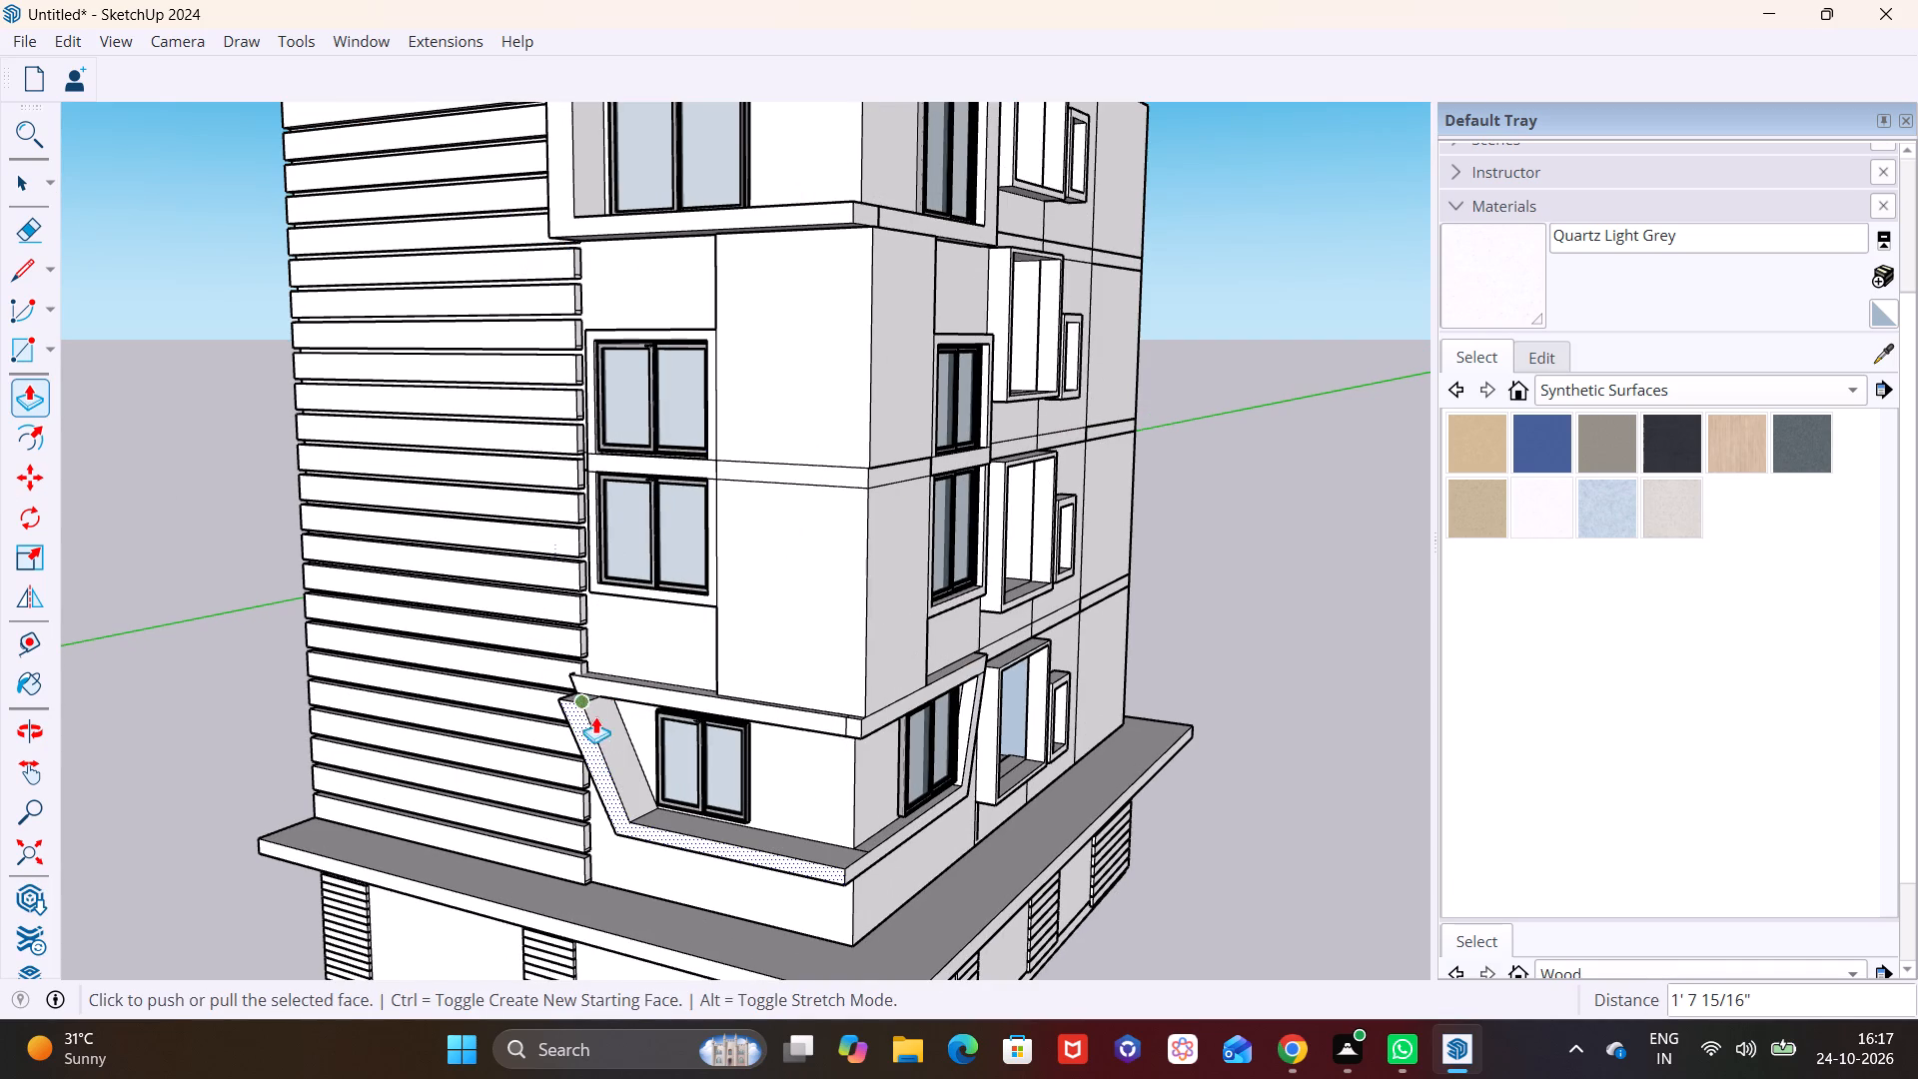
Push/pull the front face of the slanted surround's upper band outward, flush with its slanted side.
{"action": "key", "text": "space"}
{"action": "left_click", "coordinate": [667, 699]}
{"action": "left_click", "coordinate": [39, 398]}
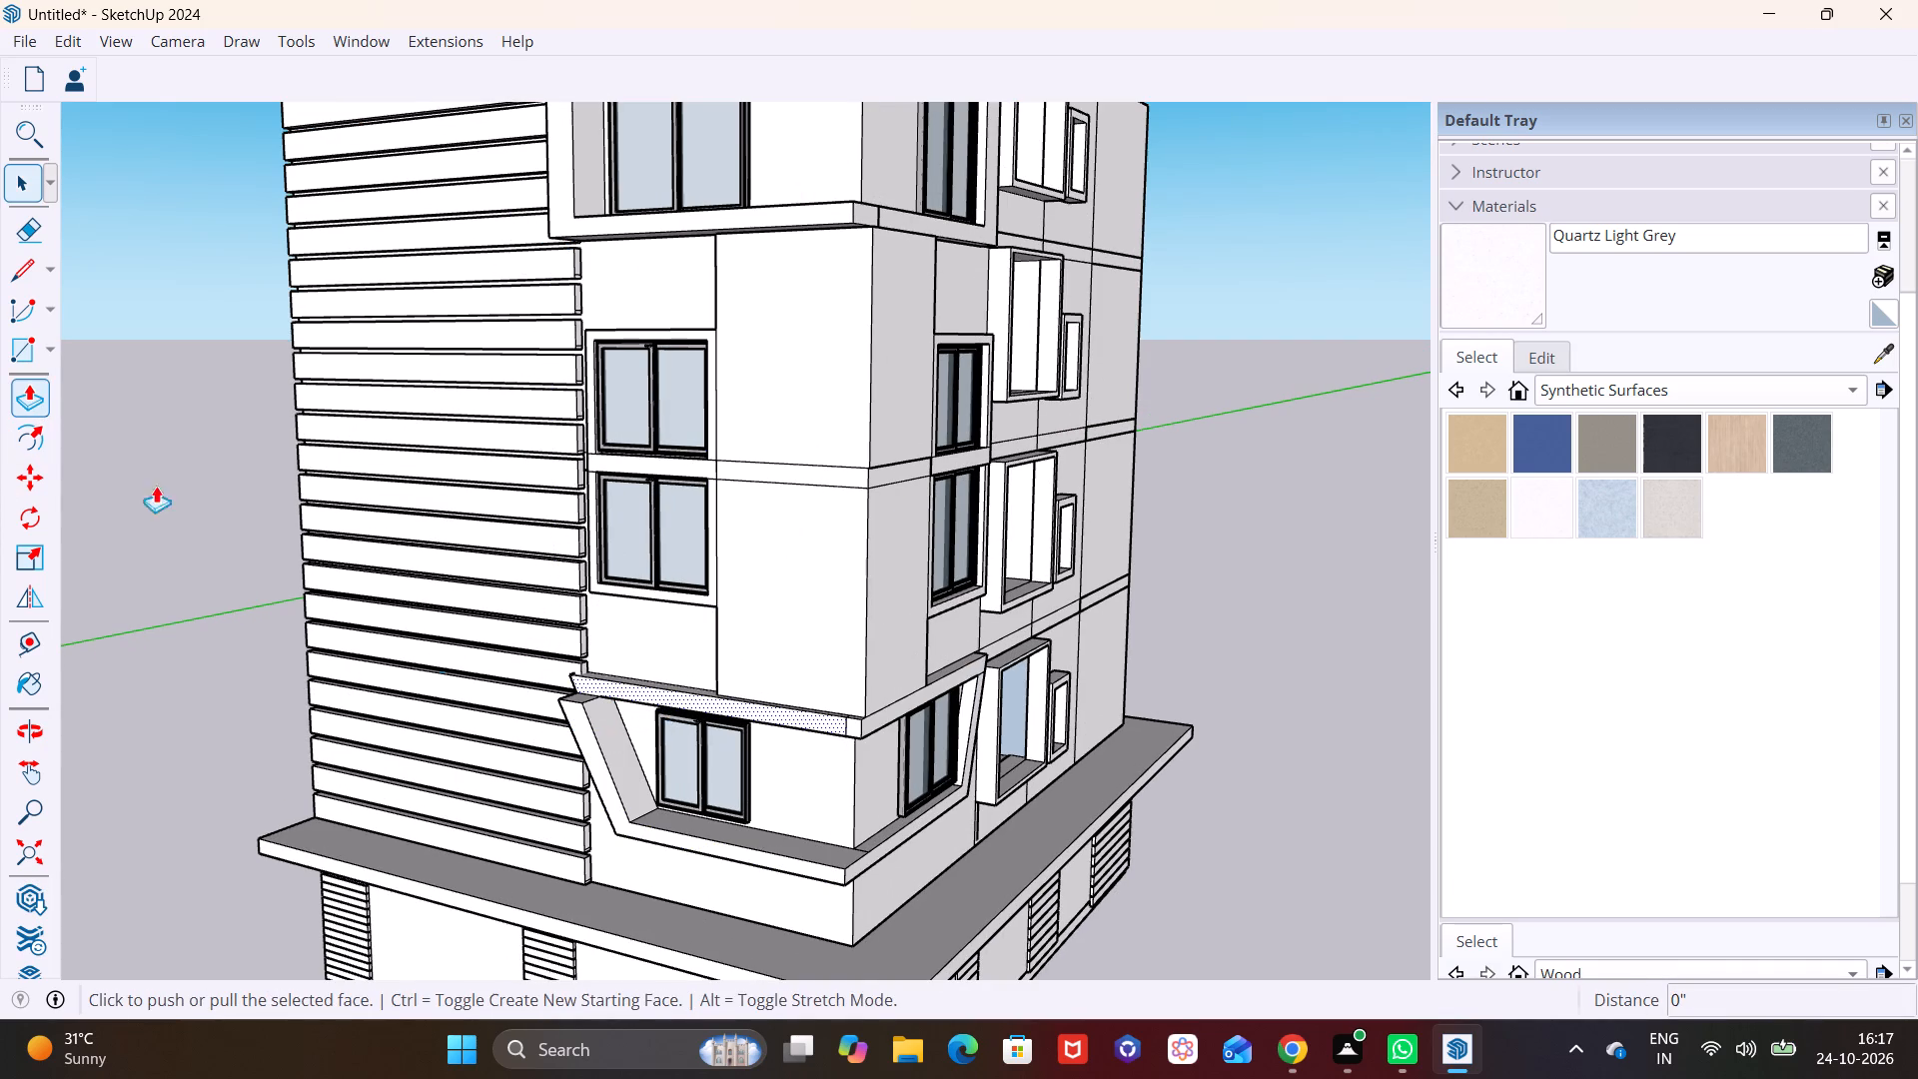
{"action": "left_click", "coordinate": [644, 696]}
{"action": "left_click", "coordinate": [591, 735]}
Extend the end face of the slanted surround's upper band about 10 3/8" to the building corner.
{"action": "scroll", "coordinate": [602, 738], "scroll_direction": "down", "scroll_amount": 3}
{"action": "scroll", "coordinate": [787, 729], "scroll_direction": "up", "scroll_amount": 9}
{"action": "key", "text": "space"}
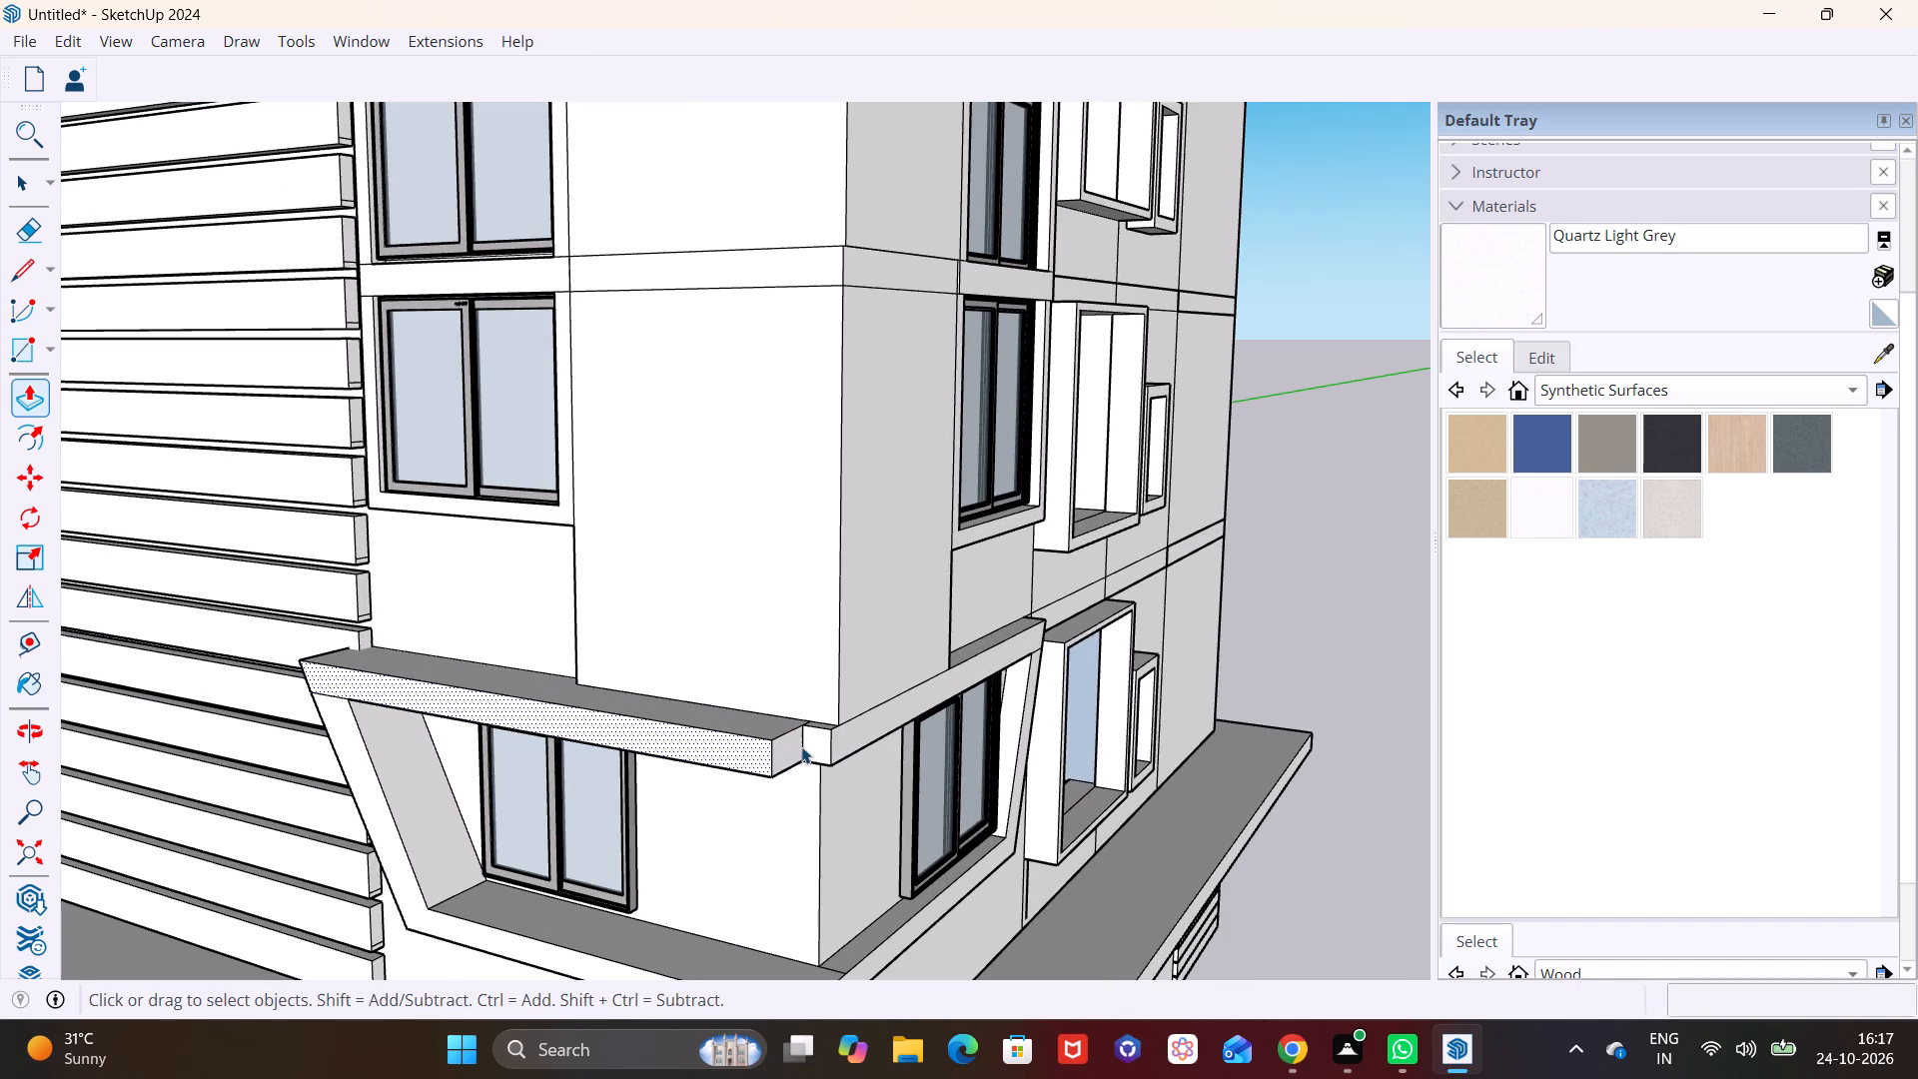
{"action": "left_click", "coordinate": [789, 752]}
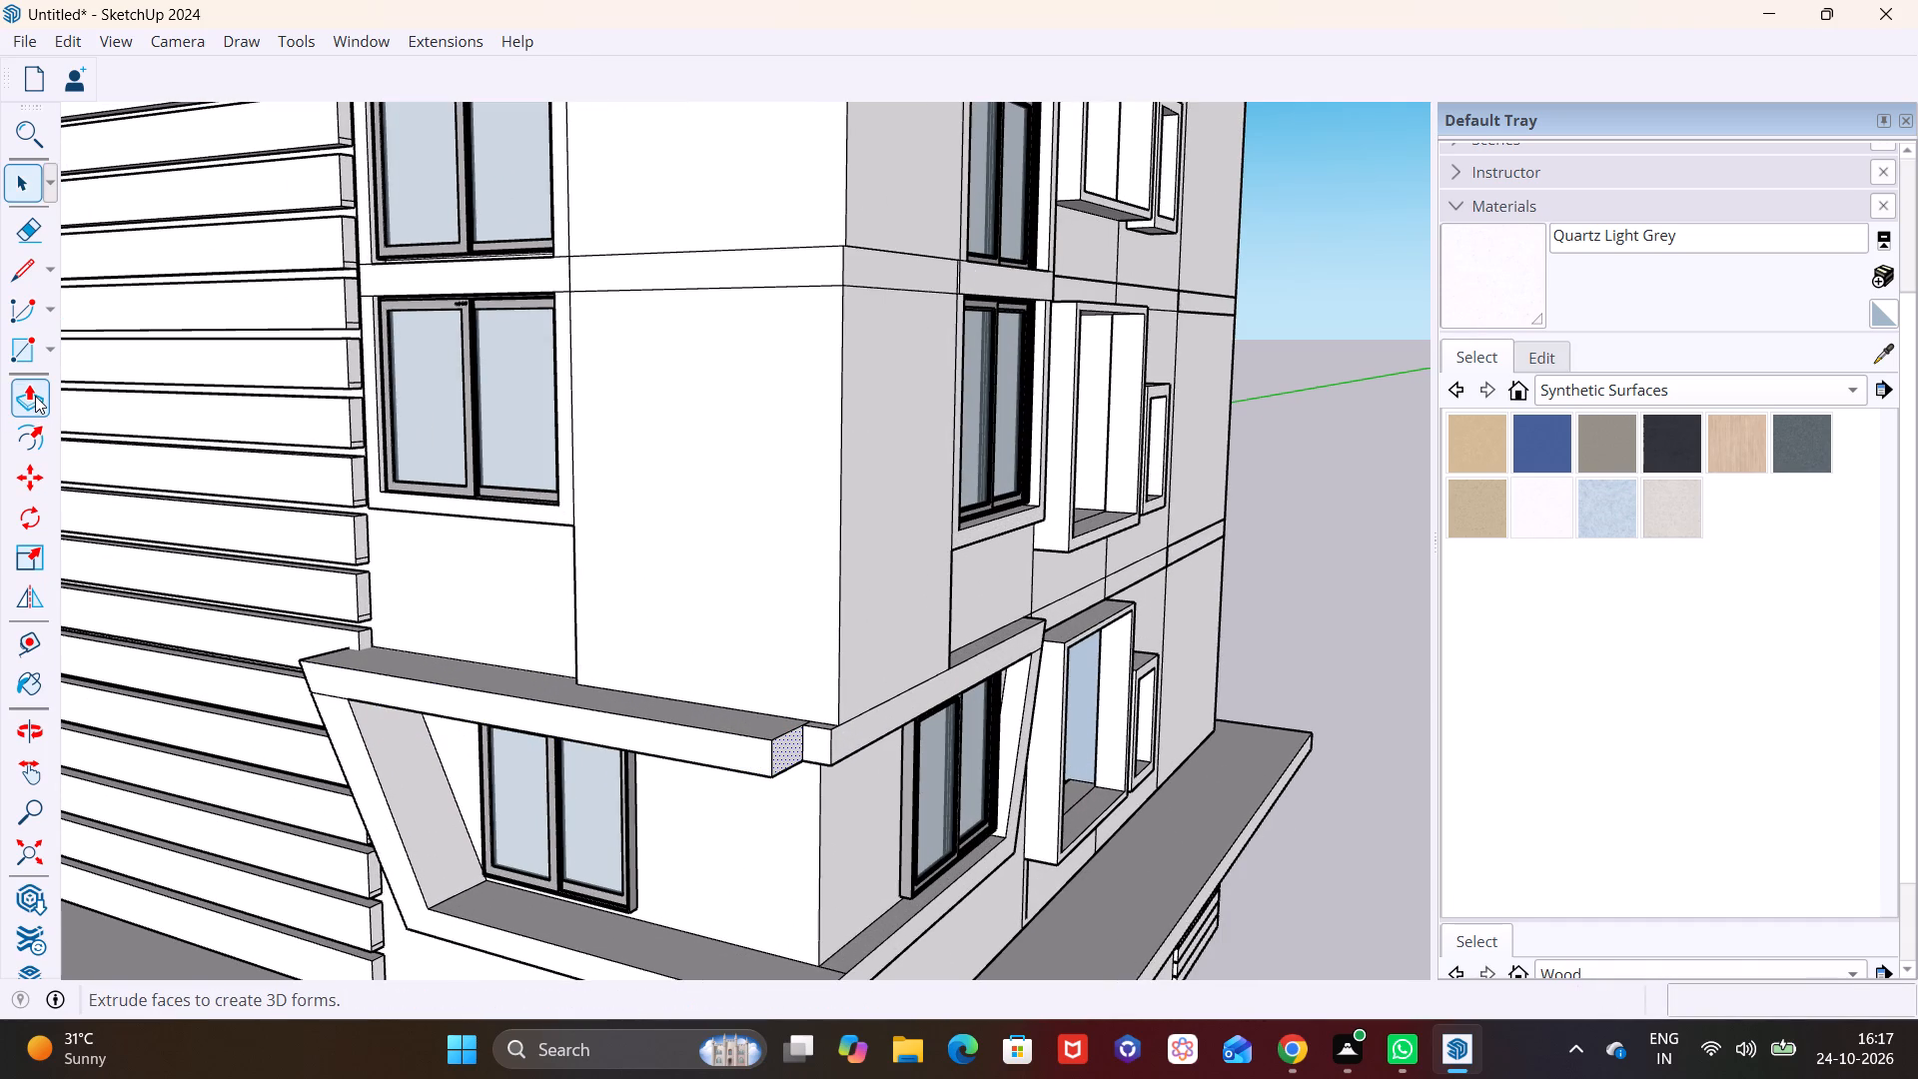
{"action": "left_click", "coordinate": [28, 396]}
{"action": "left_click", "coordinate": [777, 751]}
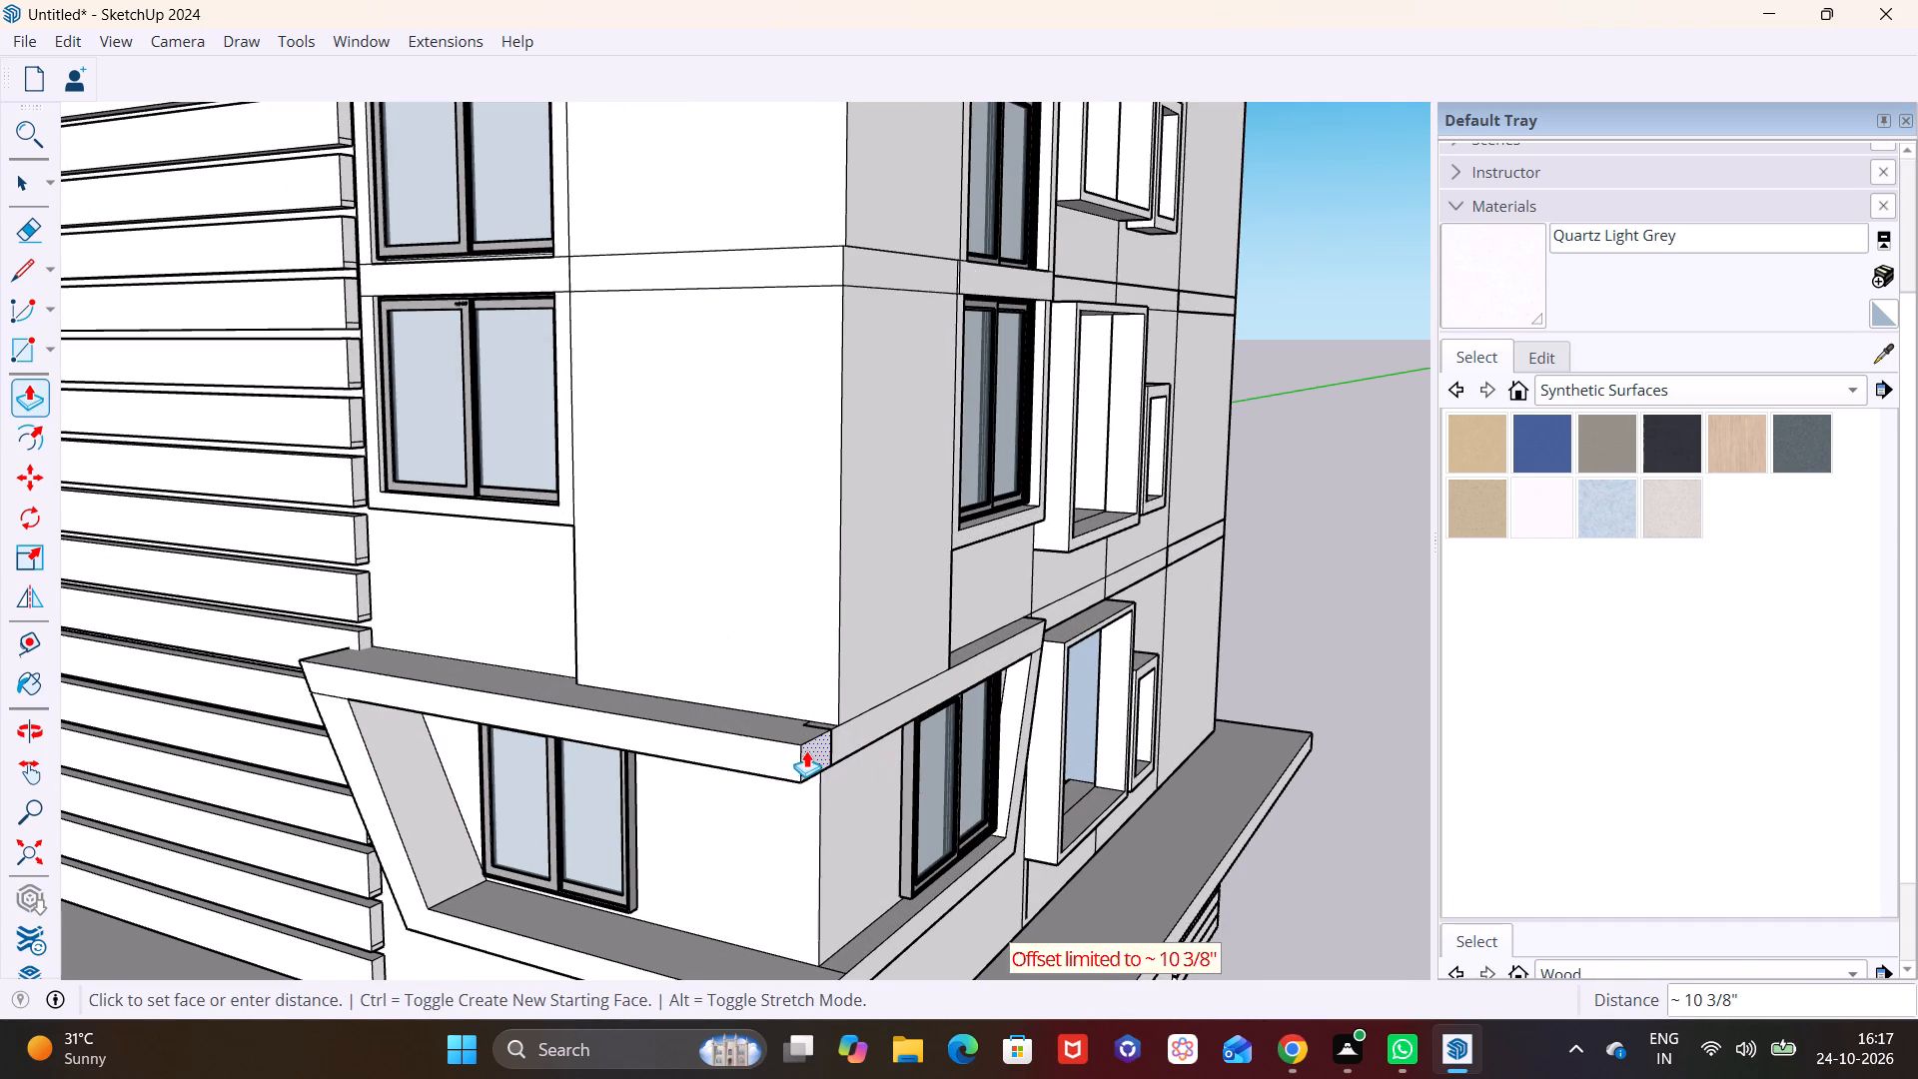
{"action": "left_click", "coordinate": [806, 750]}
Examine the deepened window surrounds and strip cladding over the building's full height.
{"action": "scroll", "coordinate": [821, 780], "scroll_direction": "down", "scroll_amount": 6}
{"action": "middle_click_drag", "start_coordinate": [856, 265], "coordinate": [819, 686], "text": "shift"}
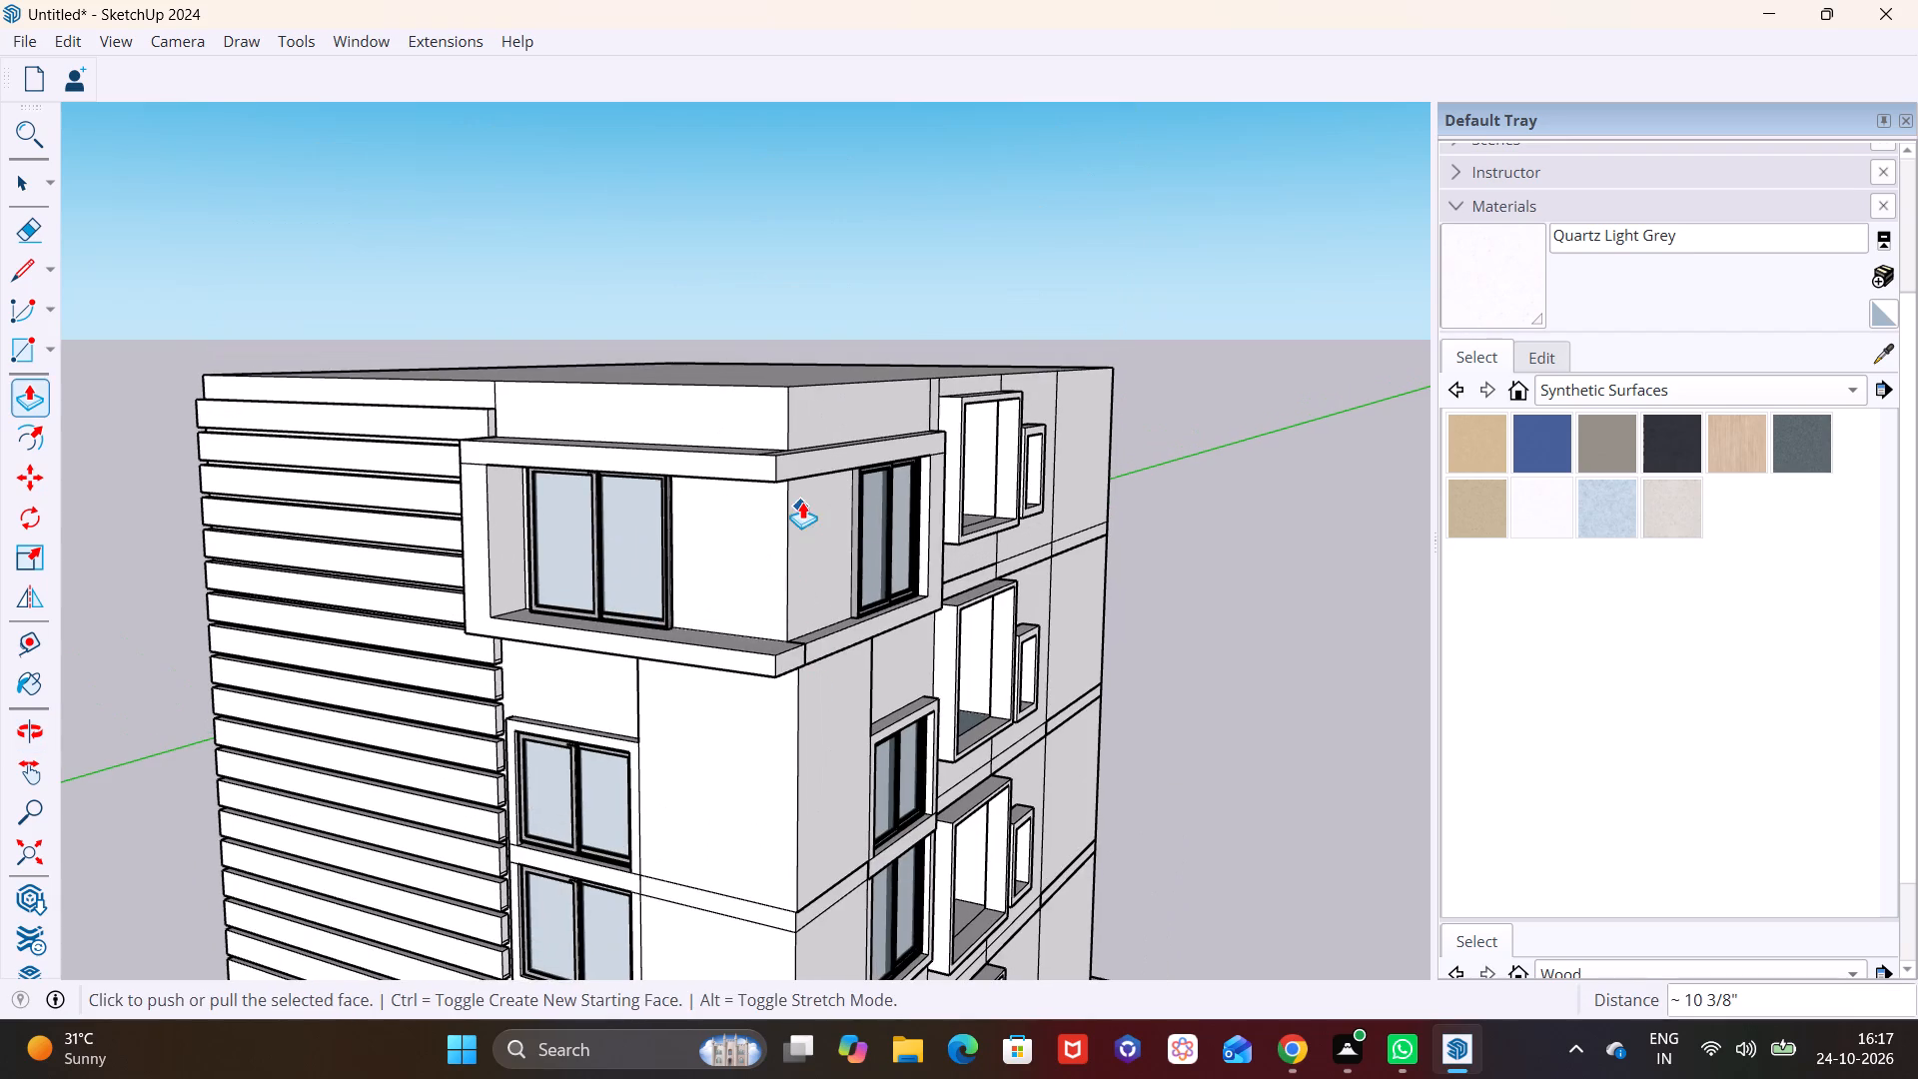
{"action": "scroll", "coordinate": [803, 549], "scroll_direction": "down", "scroll_amount": 3}
{"action": "middle_click_drag", "start_coordinate": [800, 709], "coordinate": [844, 463], "text": "shift"}
{"action": "key", "text": "space"}
{"action": "left_click", "coordinate": [1153, 654]}
{"action": "middle_click_drag", "start_coordinate": [718, 670], "coordinate": [798, 529]}
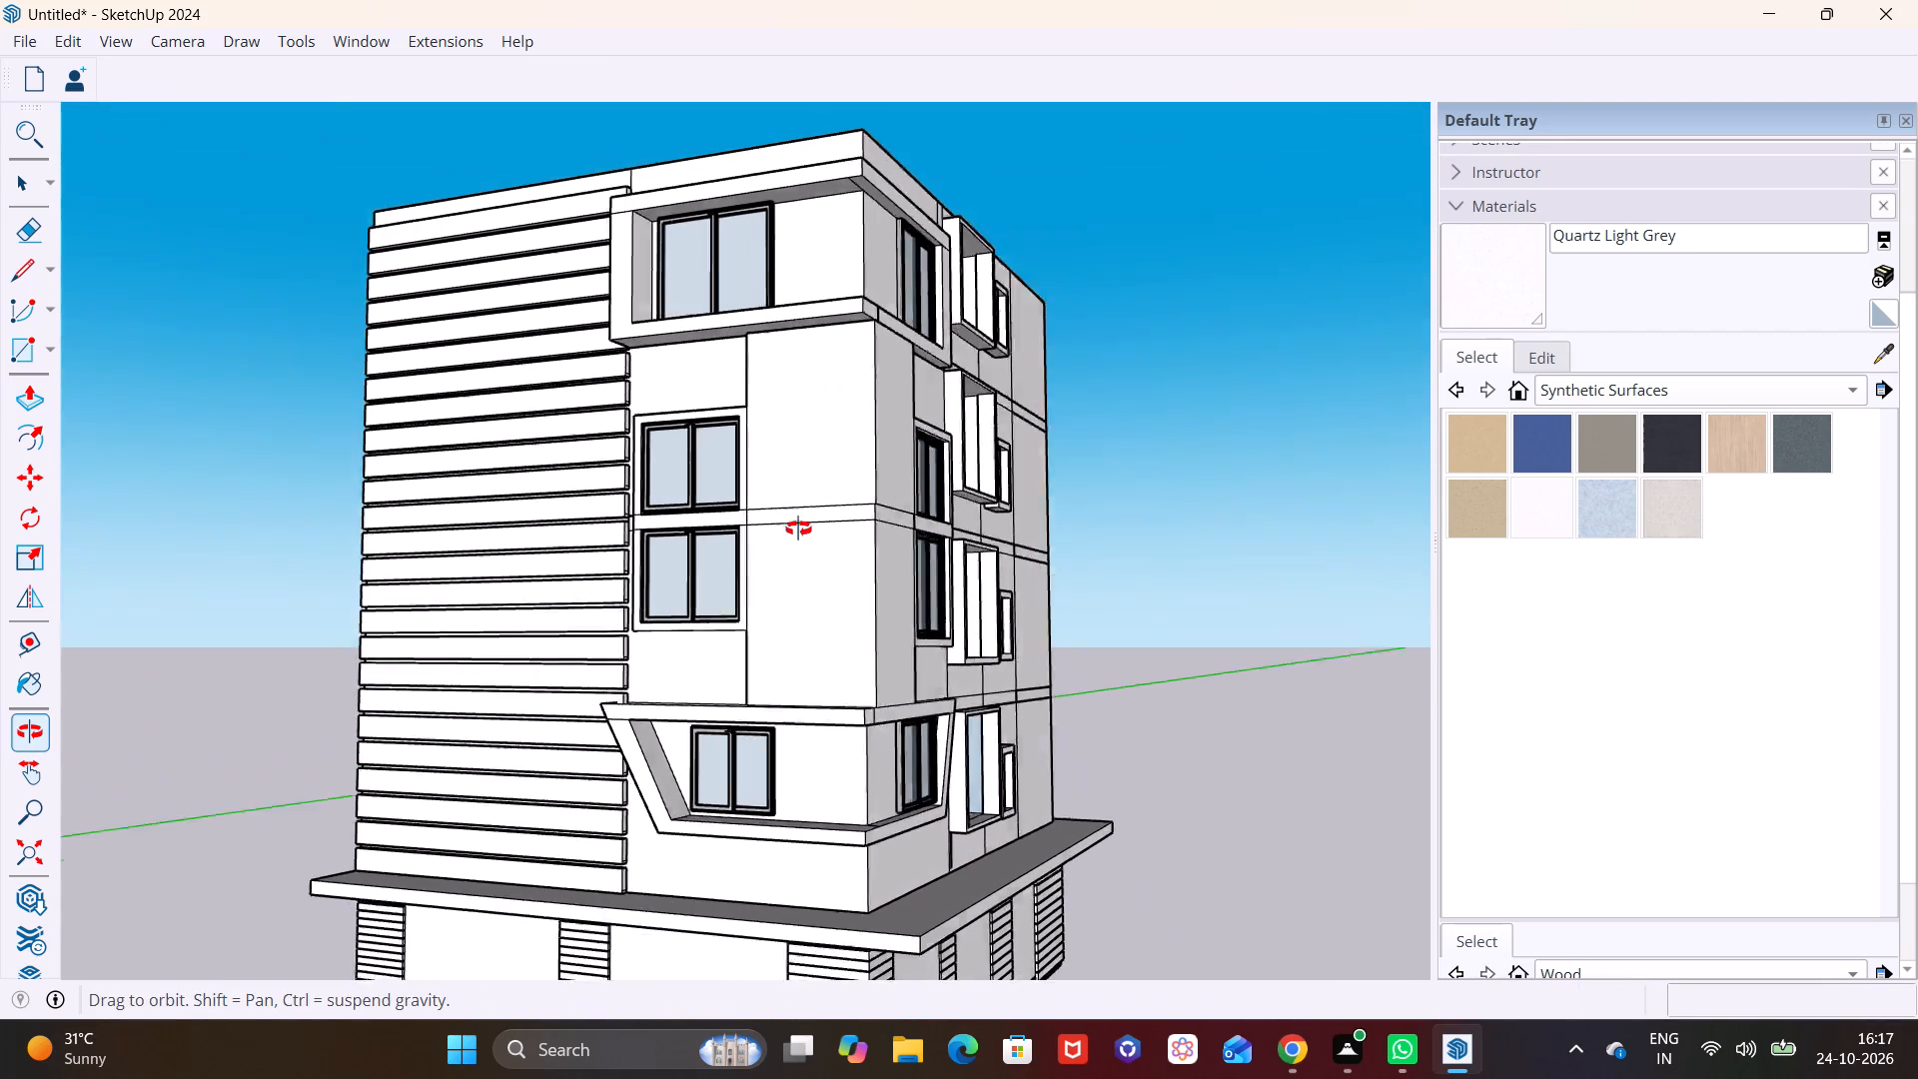
{"action": "middle_click_drag", "start_coordinate": [798, 529], "coordinate": [802, 526]}
{"action": "scroll", "coordinate": [767, 592], "scroll_direction": "down", "scroll_amount": 5}
{"action": "middle_click_drag", "start_coordinate": [739, 637], "coordinate": [889, 655]}
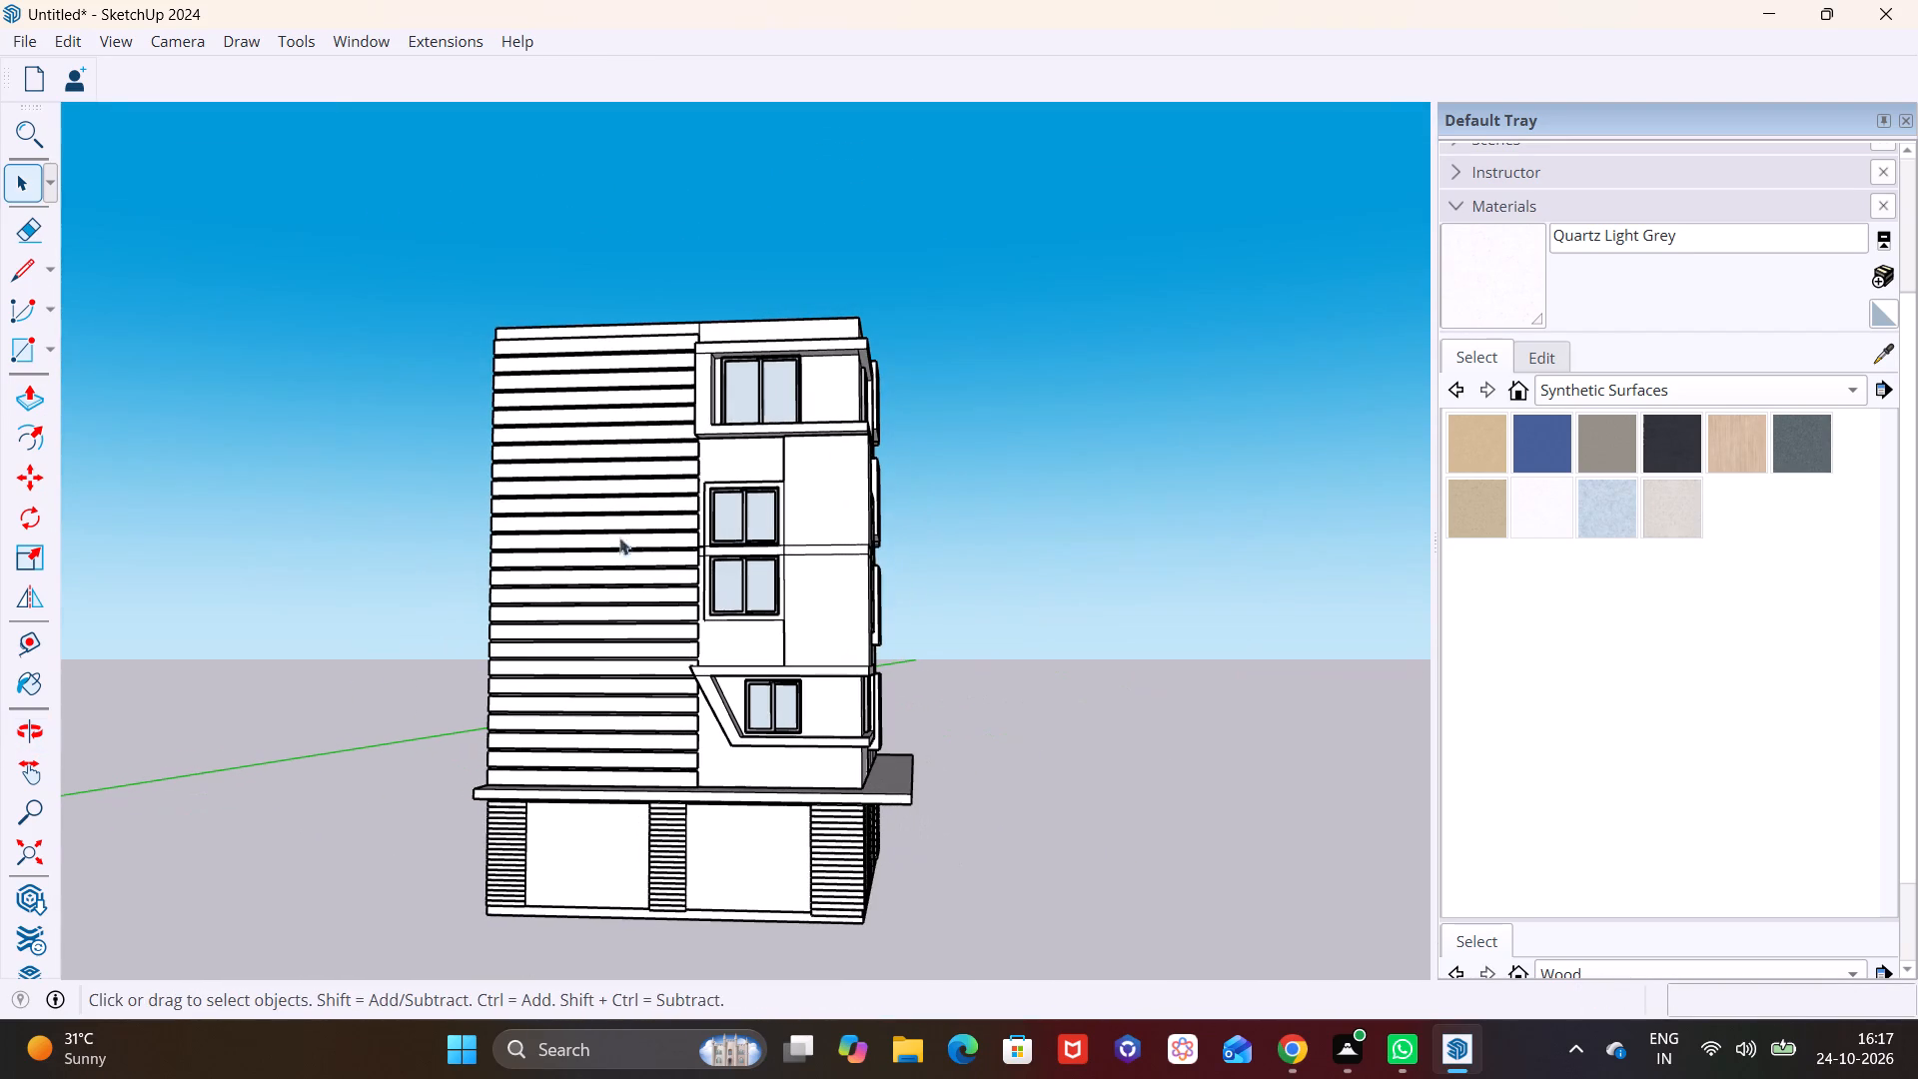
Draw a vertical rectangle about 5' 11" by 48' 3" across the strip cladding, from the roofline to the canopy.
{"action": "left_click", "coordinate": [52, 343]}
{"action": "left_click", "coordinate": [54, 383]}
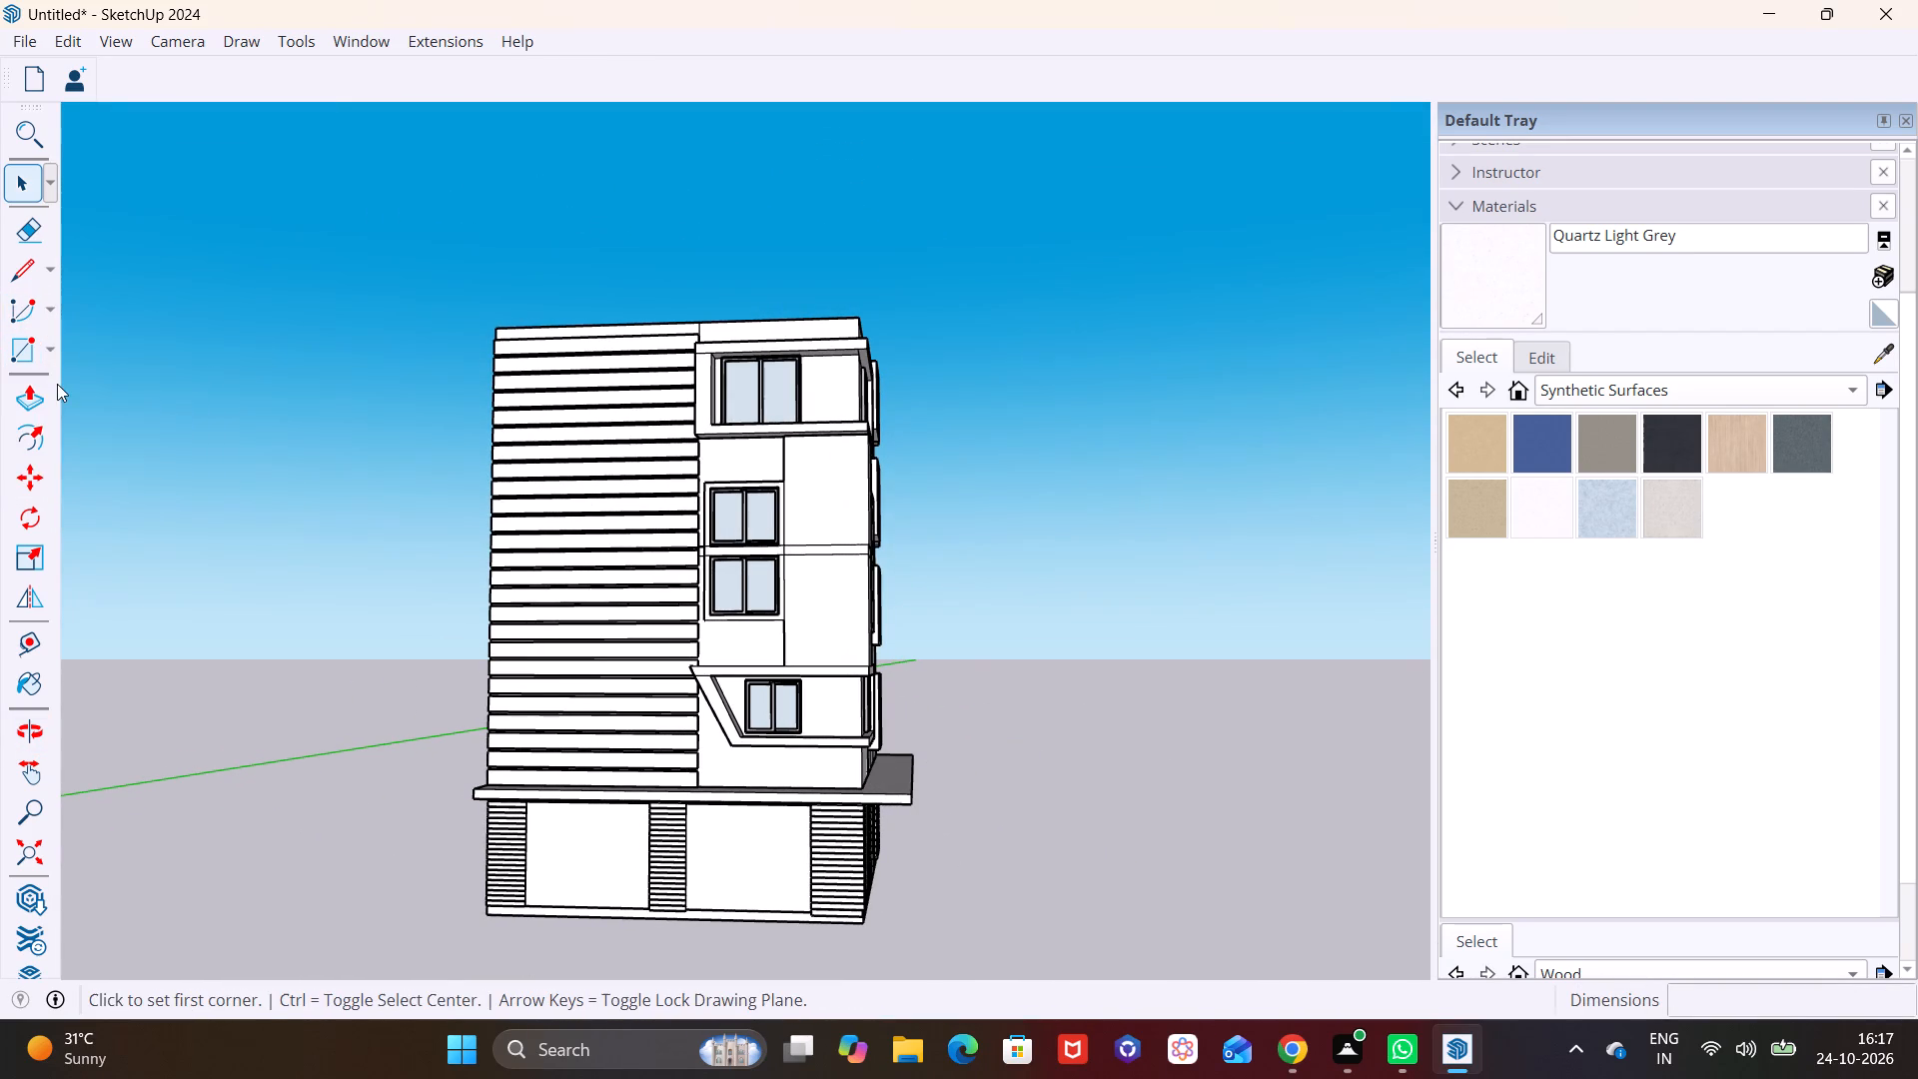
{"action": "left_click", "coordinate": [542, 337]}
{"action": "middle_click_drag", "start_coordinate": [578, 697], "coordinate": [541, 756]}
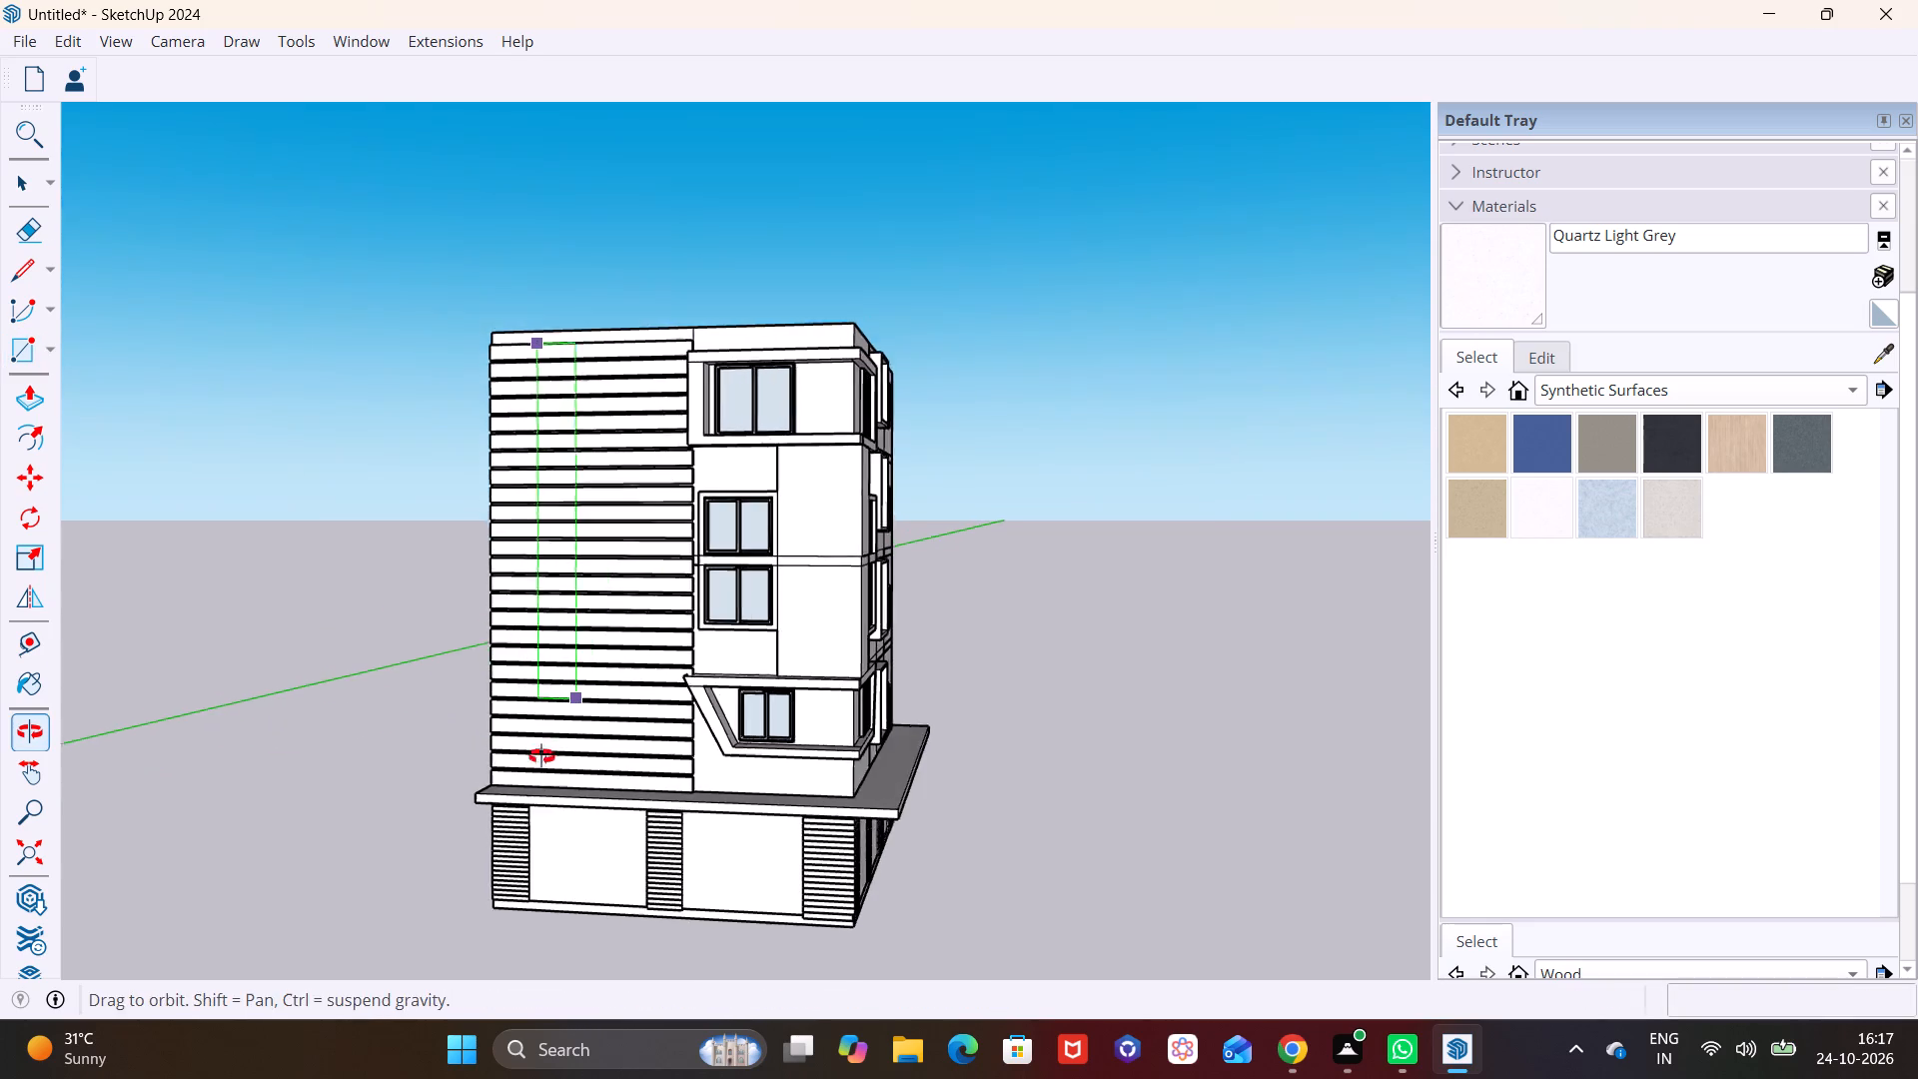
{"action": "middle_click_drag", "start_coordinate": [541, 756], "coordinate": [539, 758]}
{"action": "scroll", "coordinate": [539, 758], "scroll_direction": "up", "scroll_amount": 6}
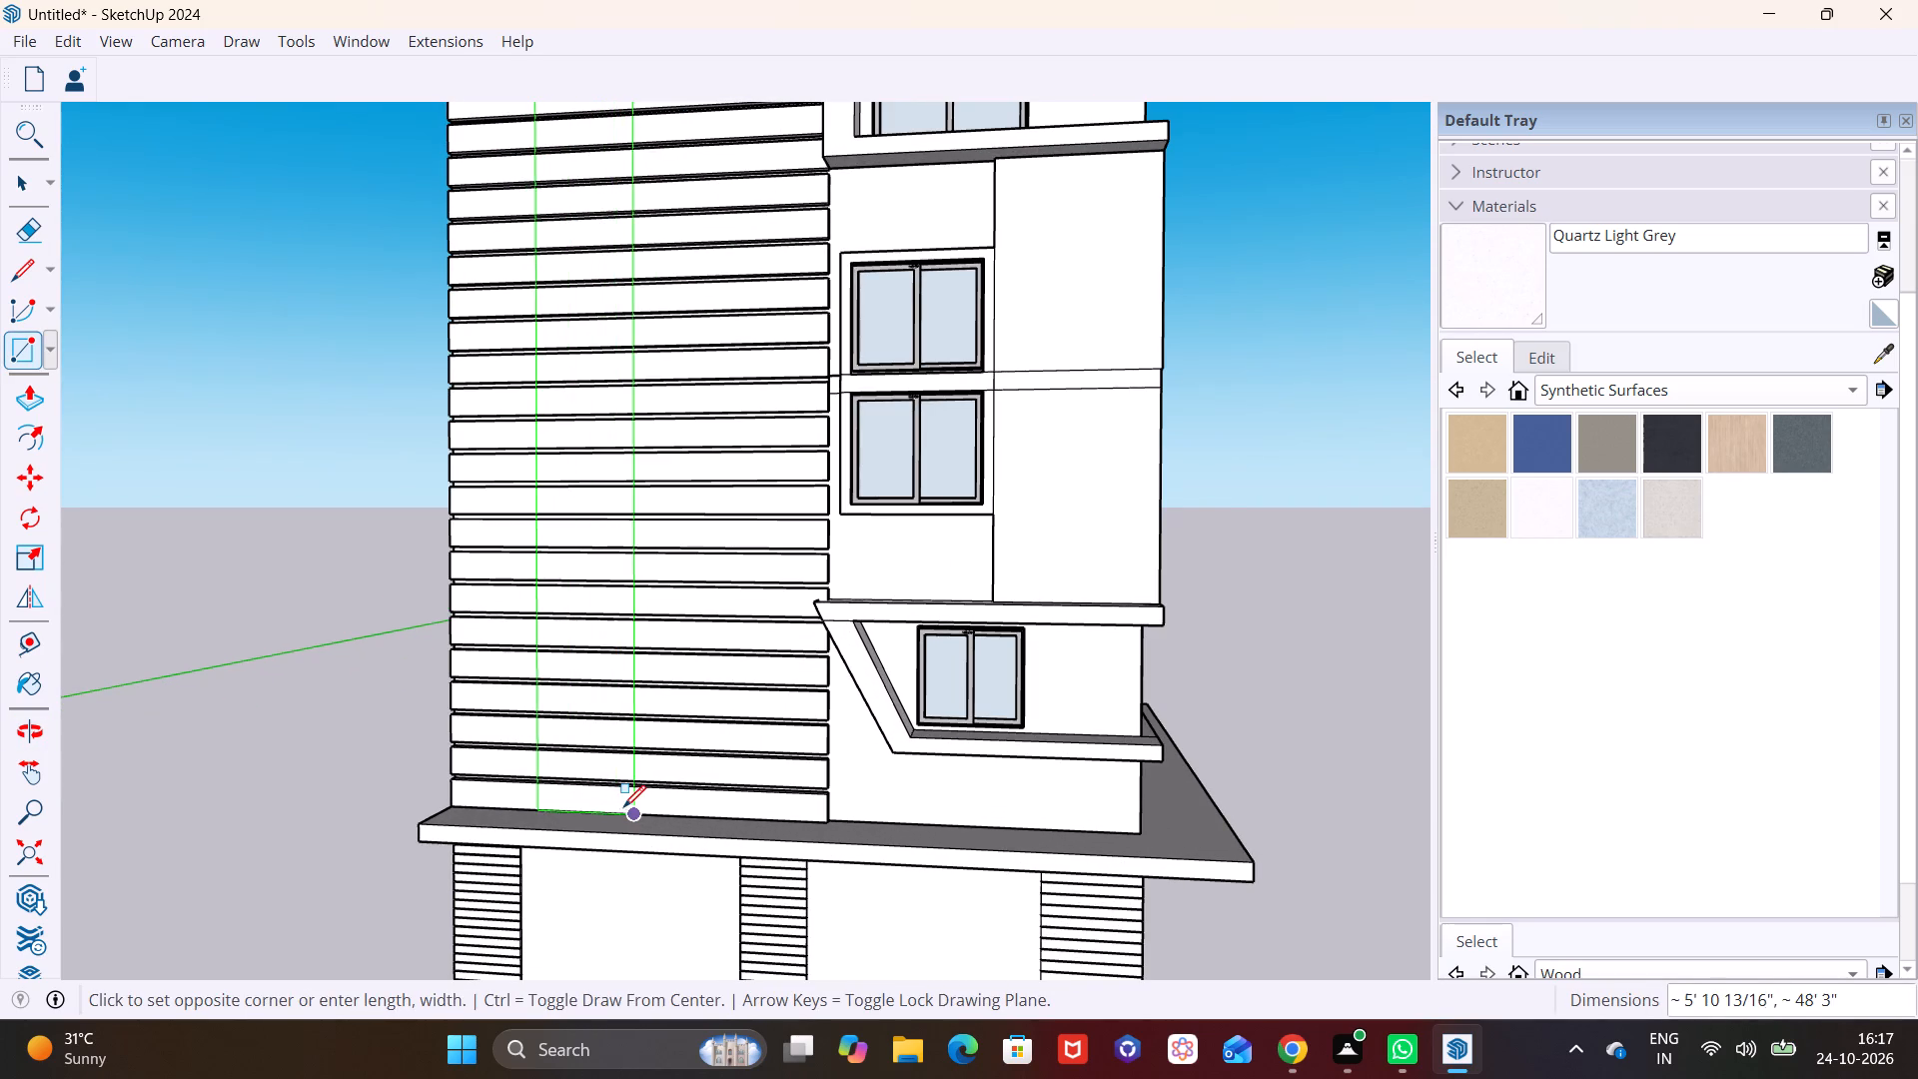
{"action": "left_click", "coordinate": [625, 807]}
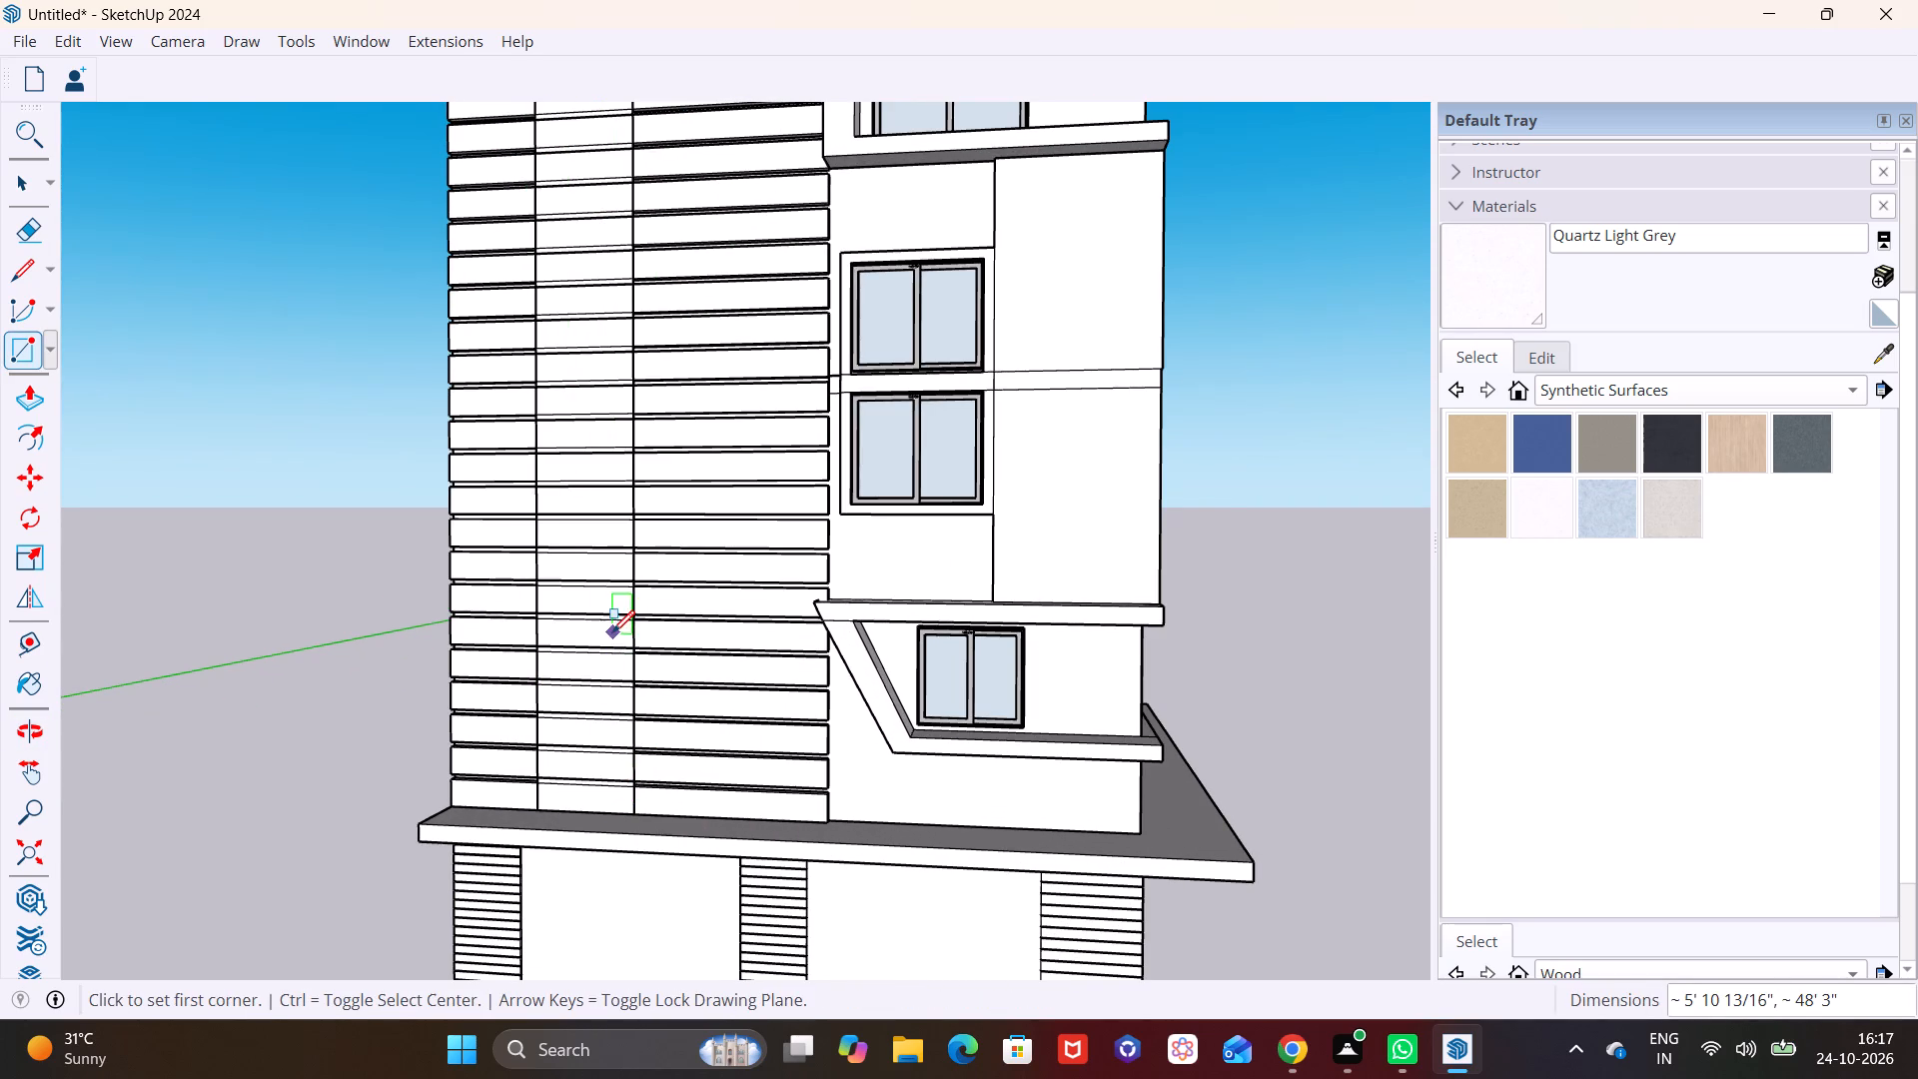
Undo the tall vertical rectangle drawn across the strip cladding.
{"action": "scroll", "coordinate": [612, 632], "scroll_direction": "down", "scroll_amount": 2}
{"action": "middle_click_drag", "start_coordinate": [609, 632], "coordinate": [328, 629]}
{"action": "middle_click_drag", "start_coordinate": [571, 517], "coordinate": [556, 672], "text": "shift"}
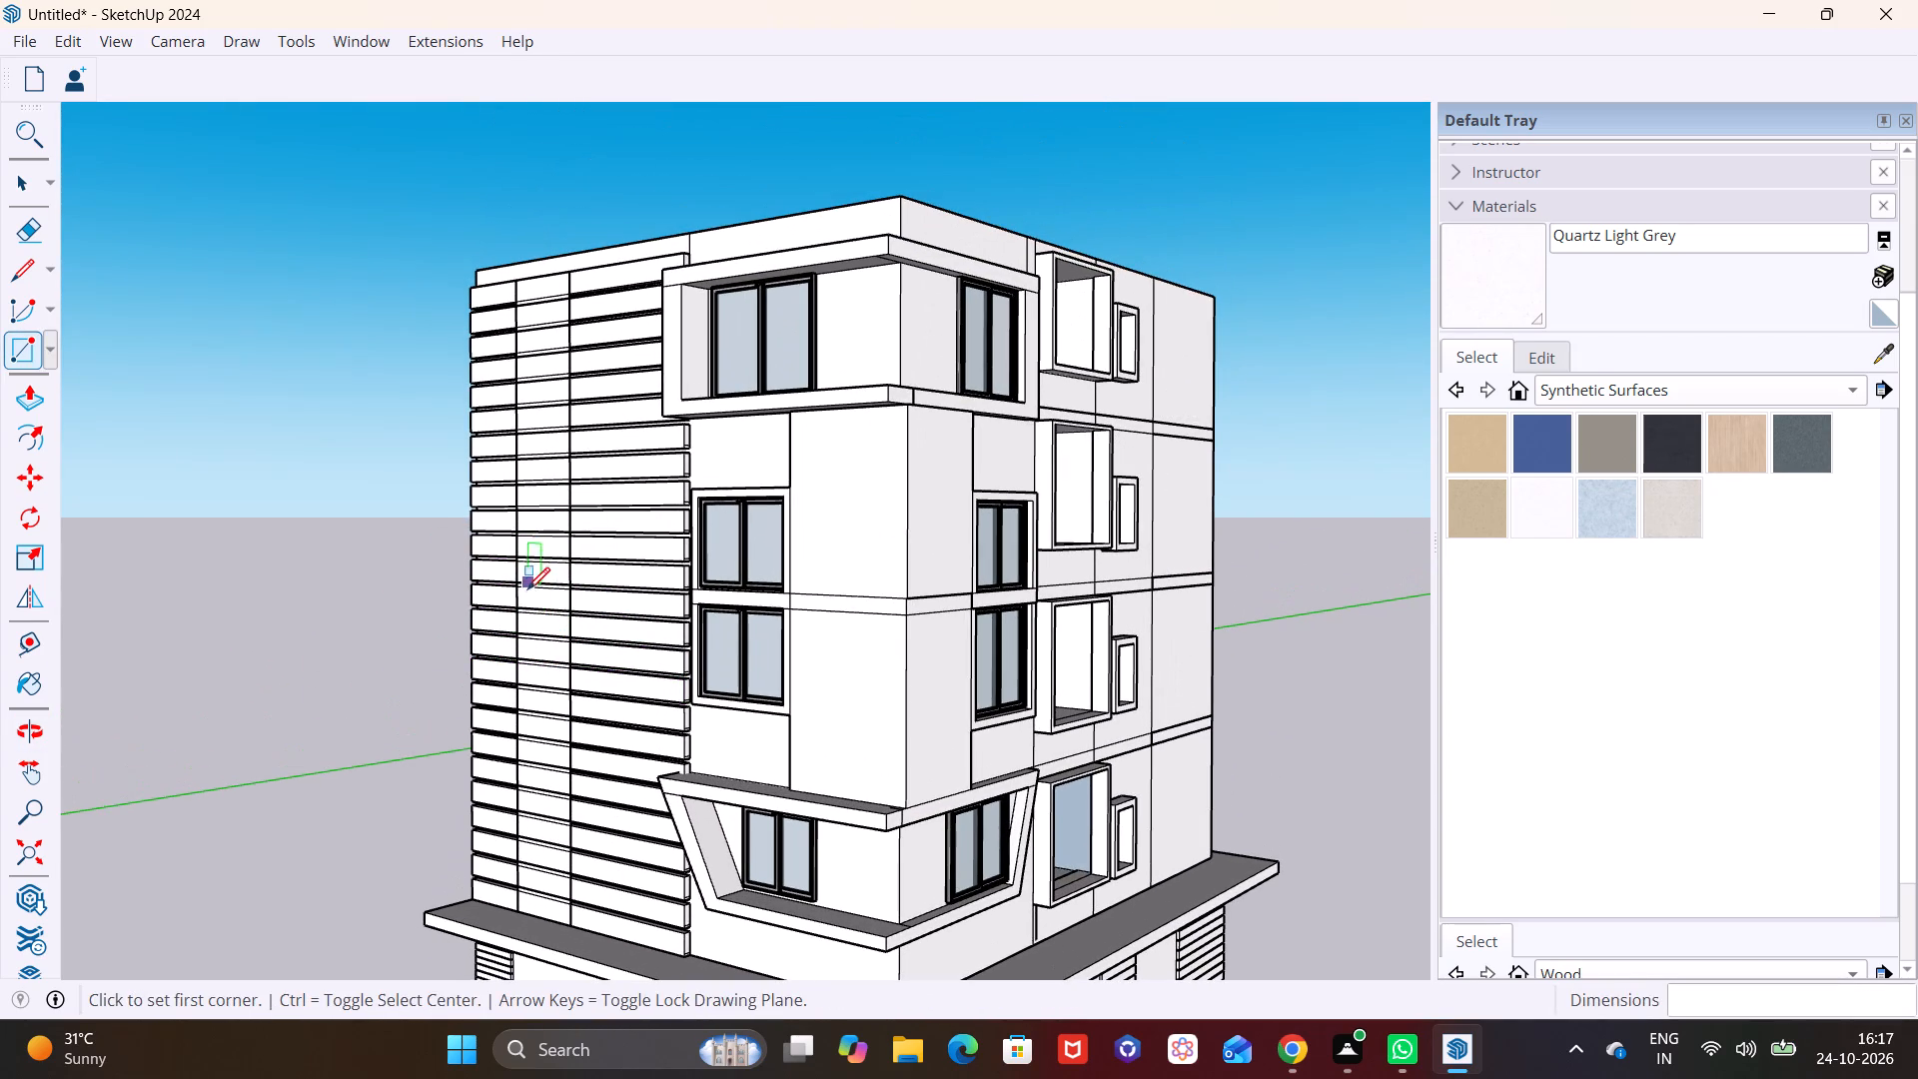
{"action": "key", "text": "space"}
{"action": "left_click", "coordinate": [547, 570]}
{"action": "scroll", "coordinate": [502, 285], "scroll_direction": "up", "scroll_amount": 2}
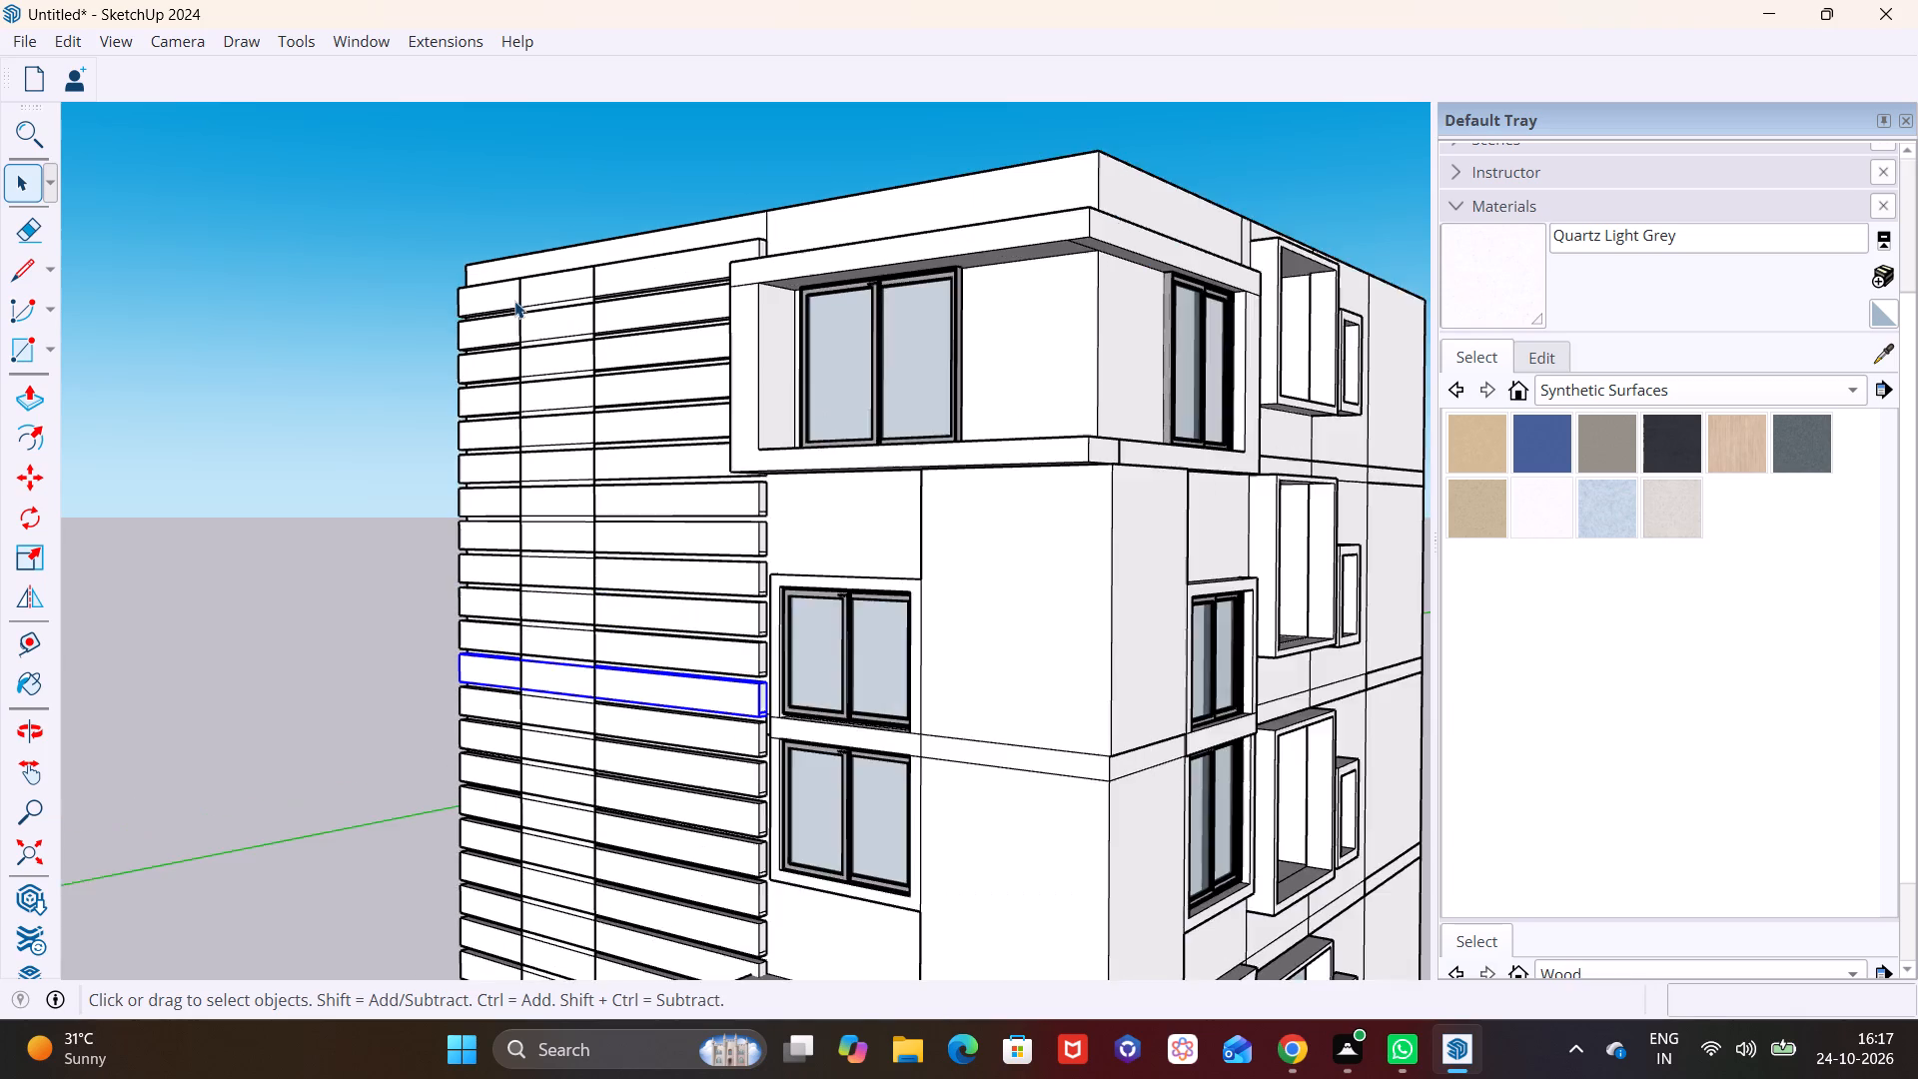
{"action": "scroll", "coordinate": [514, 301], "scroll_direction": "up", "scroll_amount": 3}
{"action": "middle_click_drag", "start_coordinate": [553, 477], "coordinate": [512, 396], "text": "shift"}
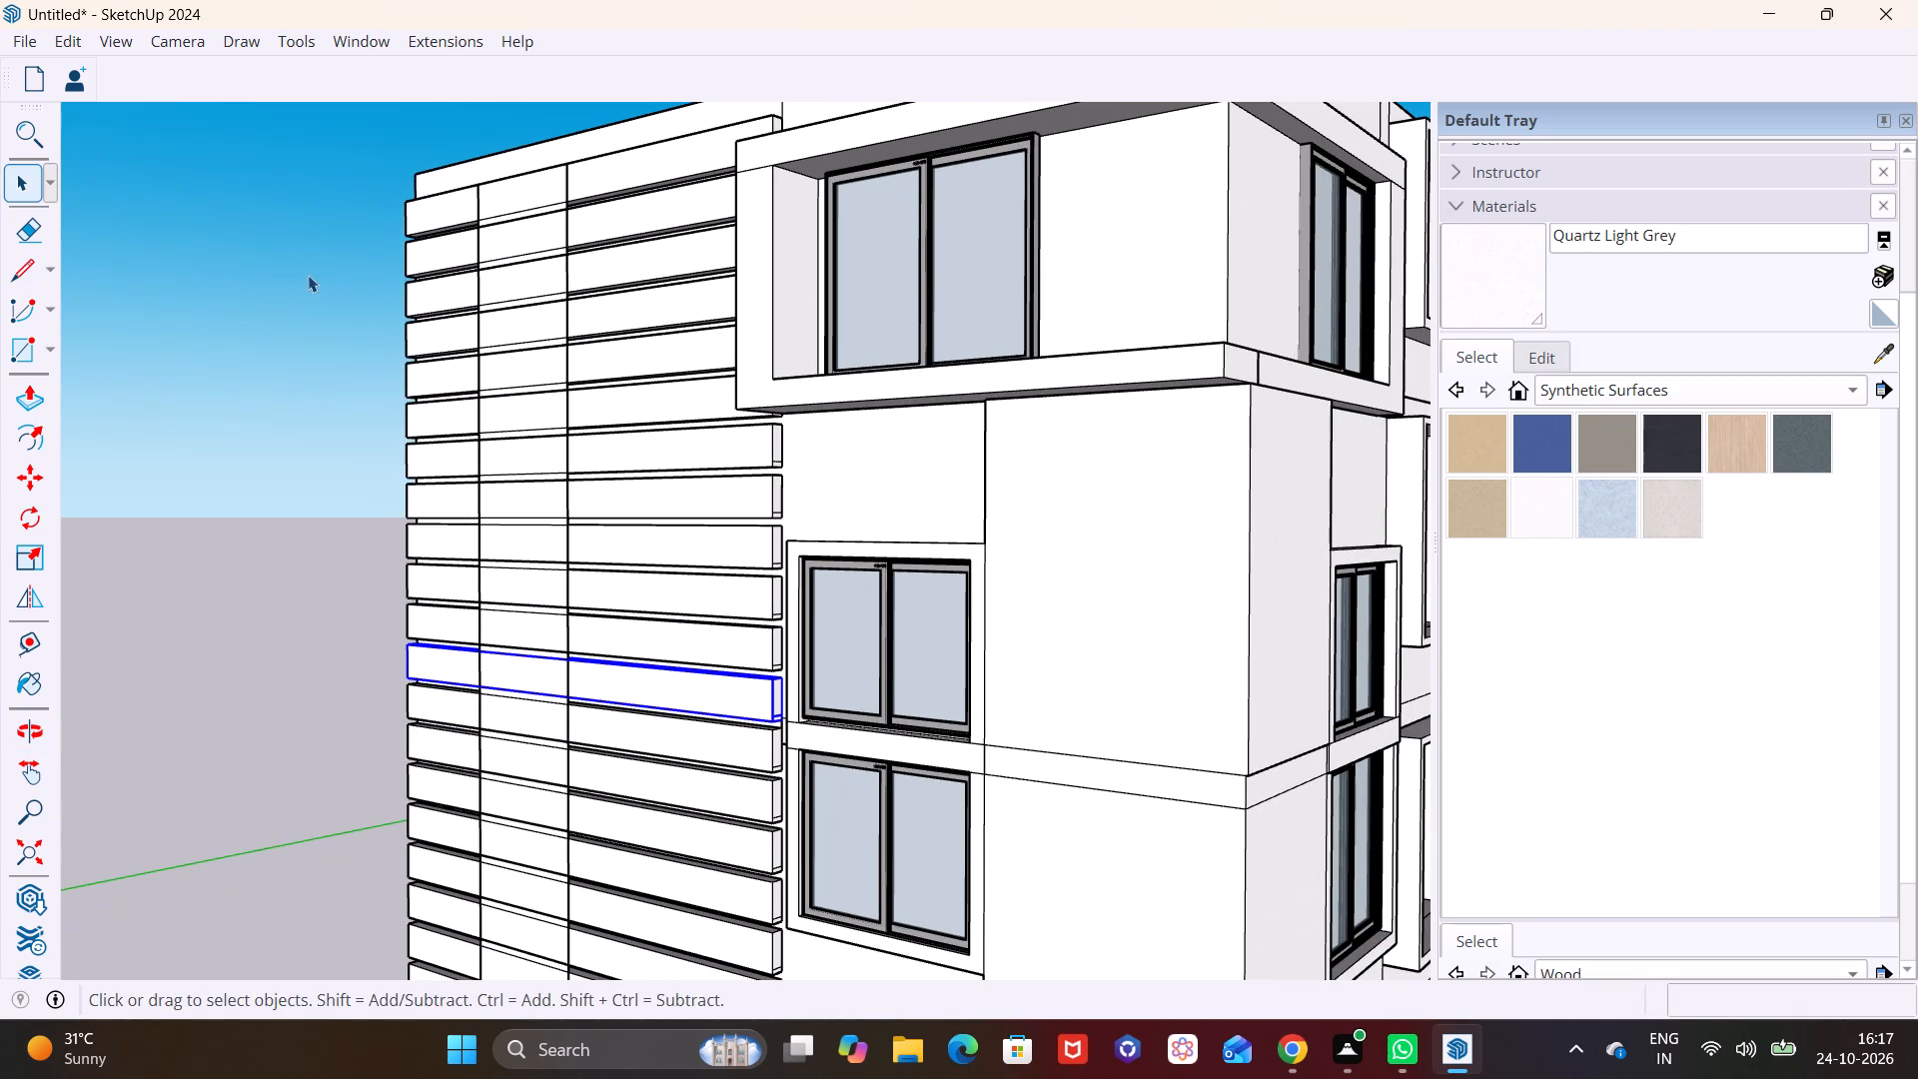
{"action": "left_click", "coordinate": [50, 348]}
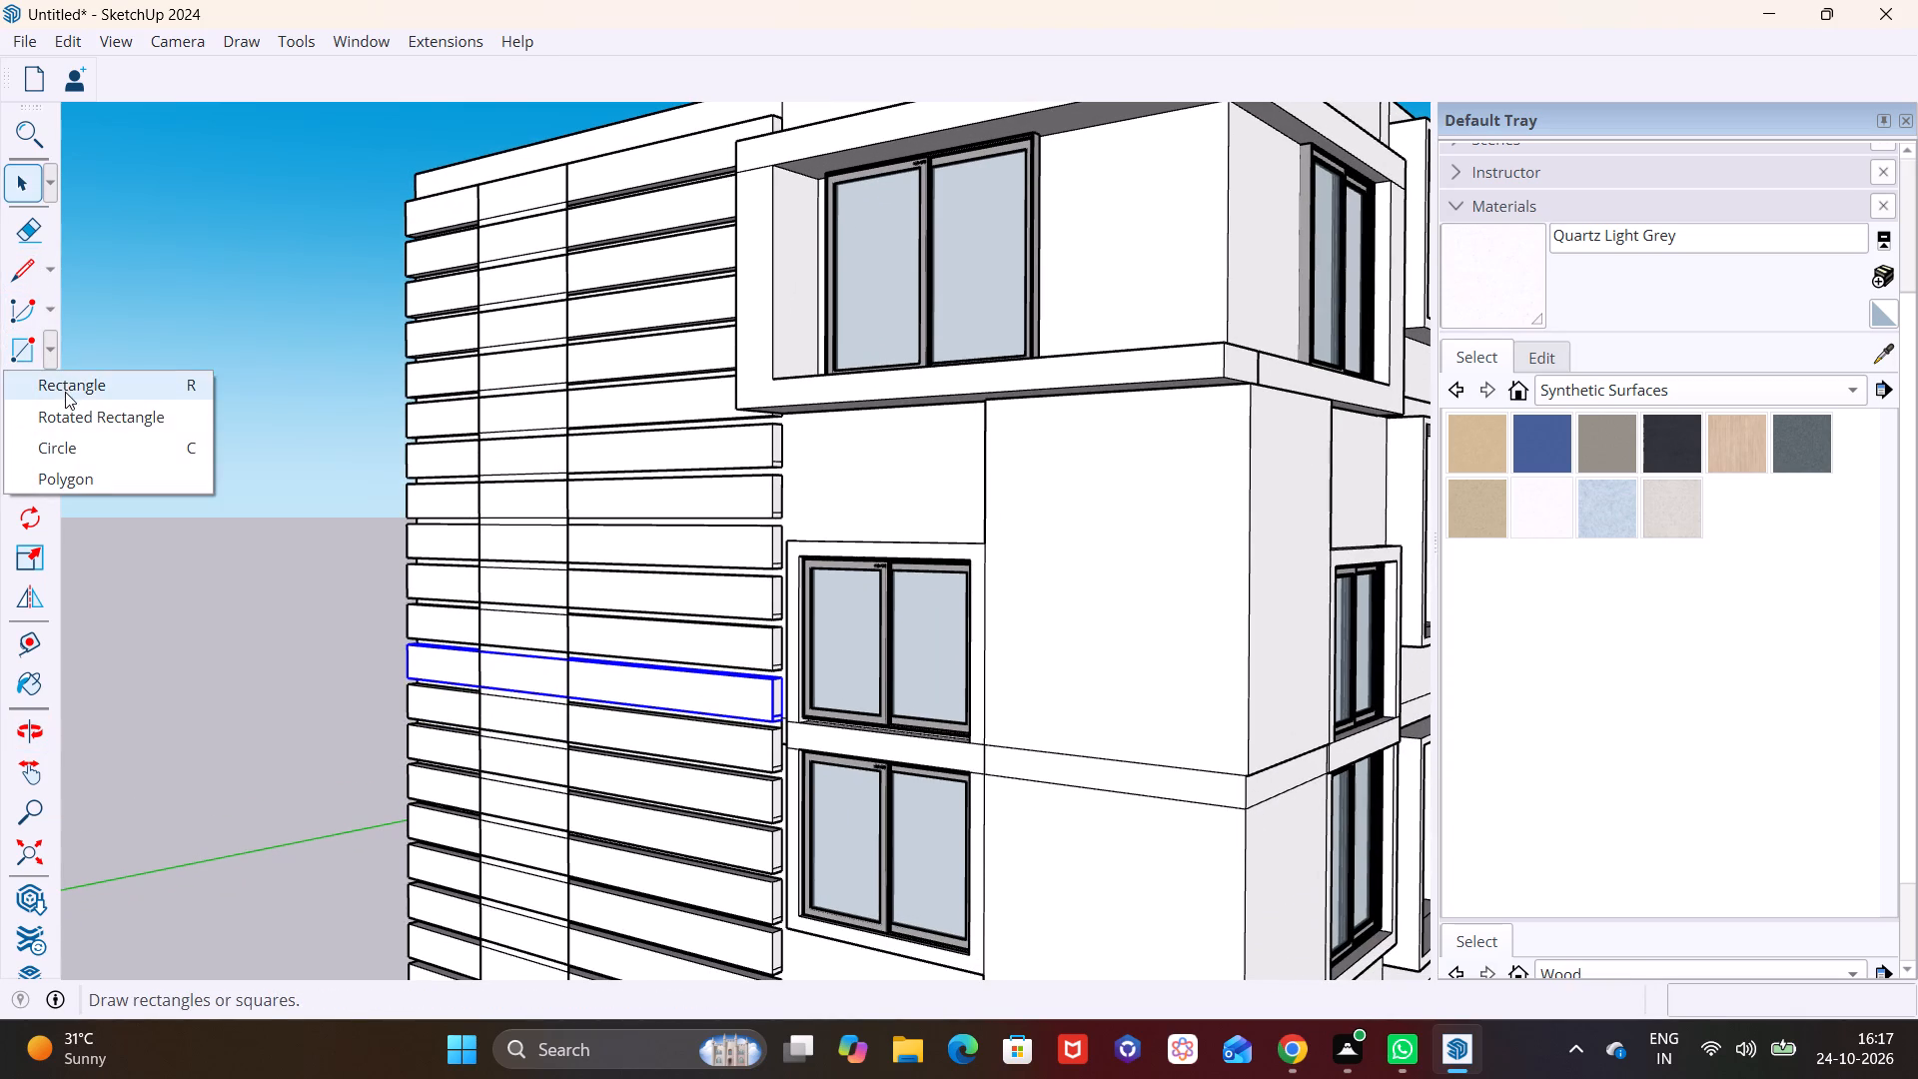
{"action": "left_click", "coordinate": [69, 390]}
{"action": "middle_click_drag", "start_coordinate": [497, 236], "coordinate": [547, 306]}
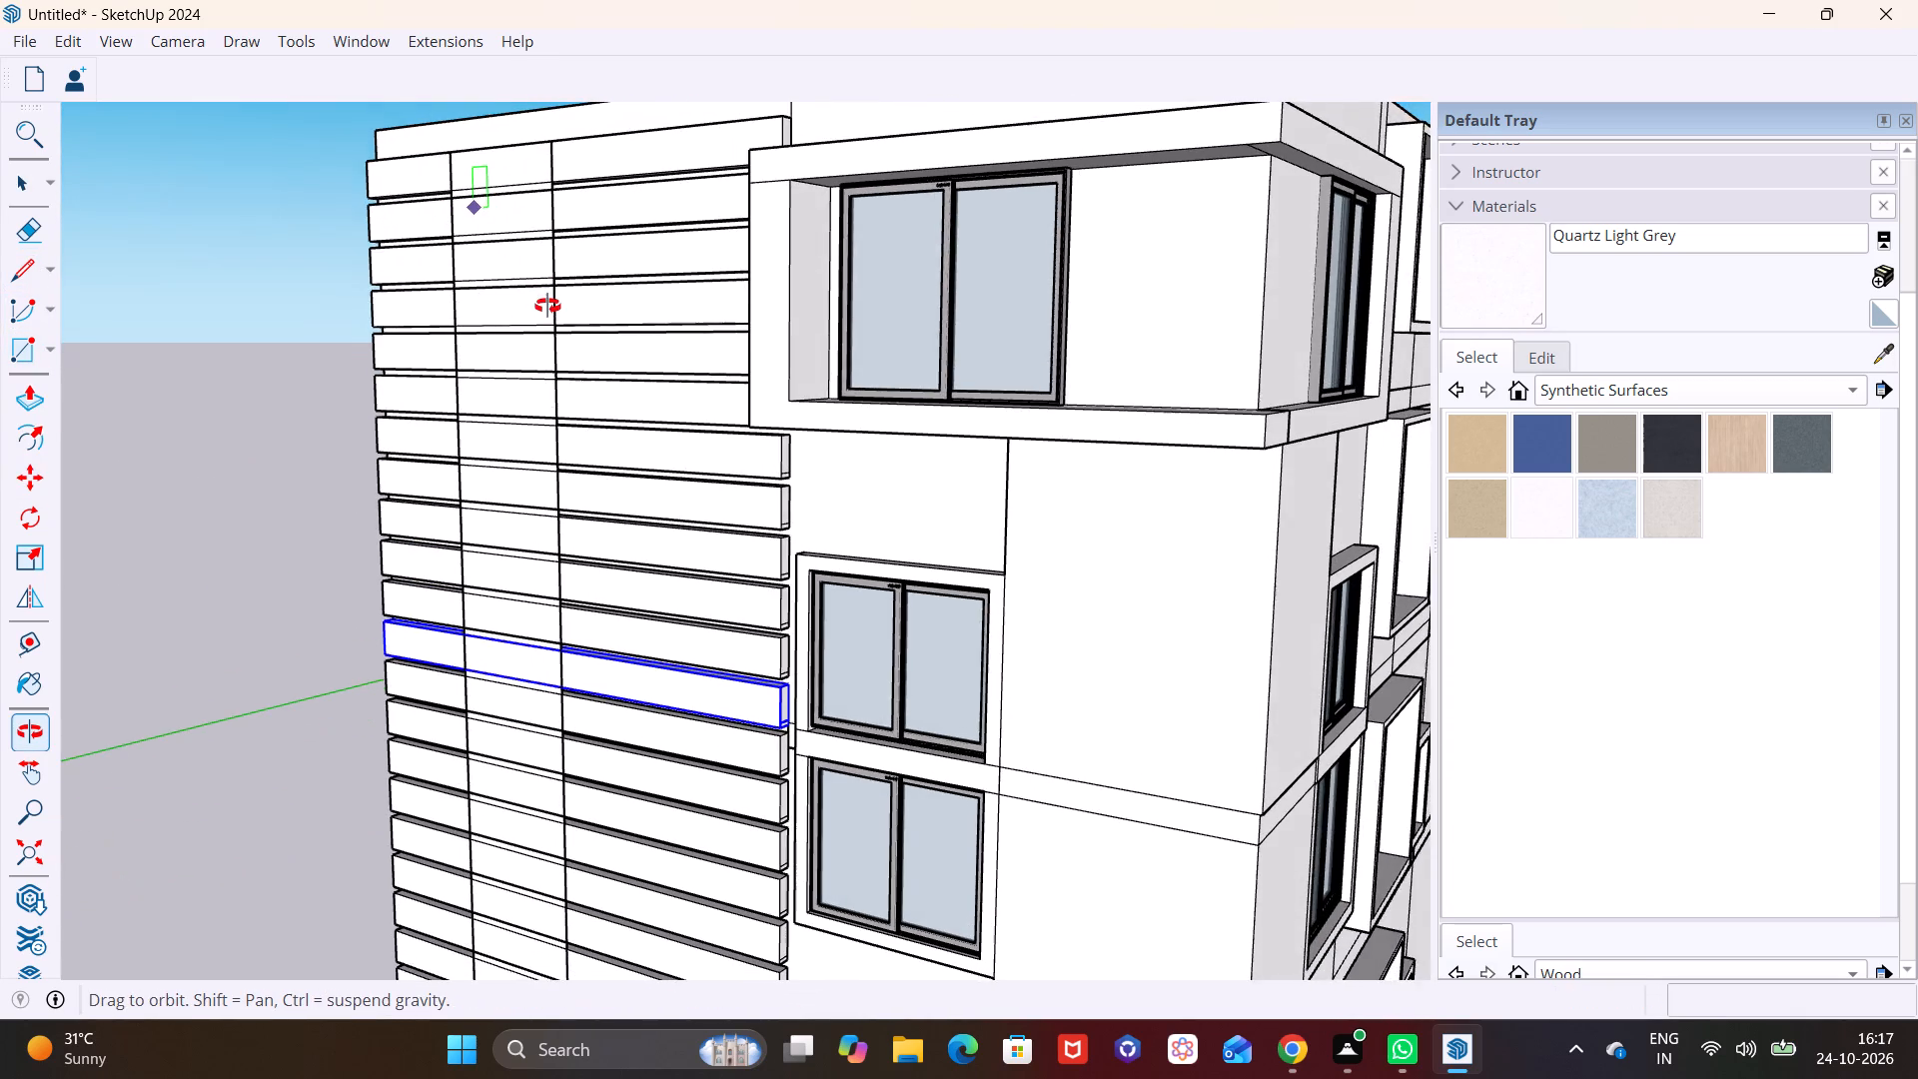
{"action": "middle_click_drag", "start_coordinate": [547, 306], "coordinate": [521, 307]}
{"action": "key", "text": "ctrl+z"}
Draw a rectangle about 6' 3" by 1' 2" on the top strip of the cladding.
{"action": "scroll", "coordinate": [462, 410], "scroll_direction": "down", "scroll_amount": 2}
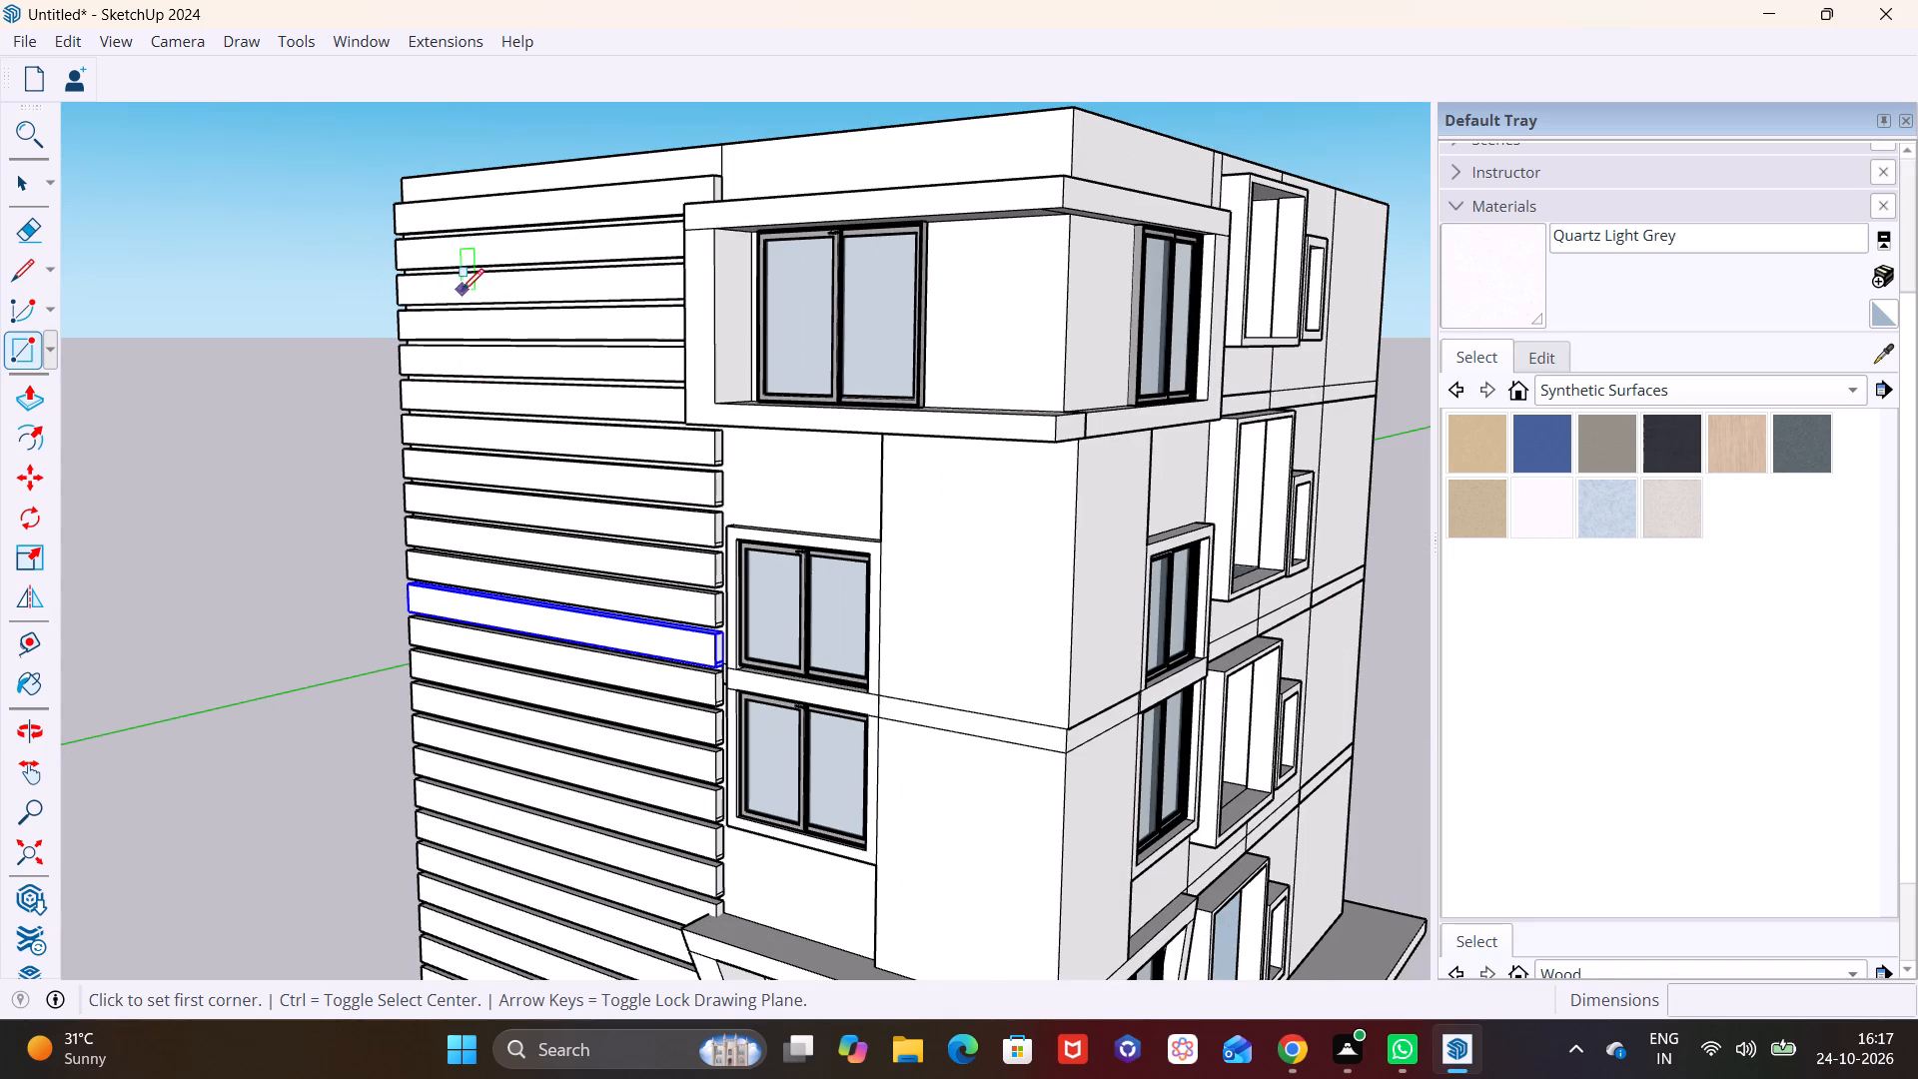
{"action": "scroll", "coordinate": [451, 215], "scroll_direction": "up", "scroll_amount": 8}
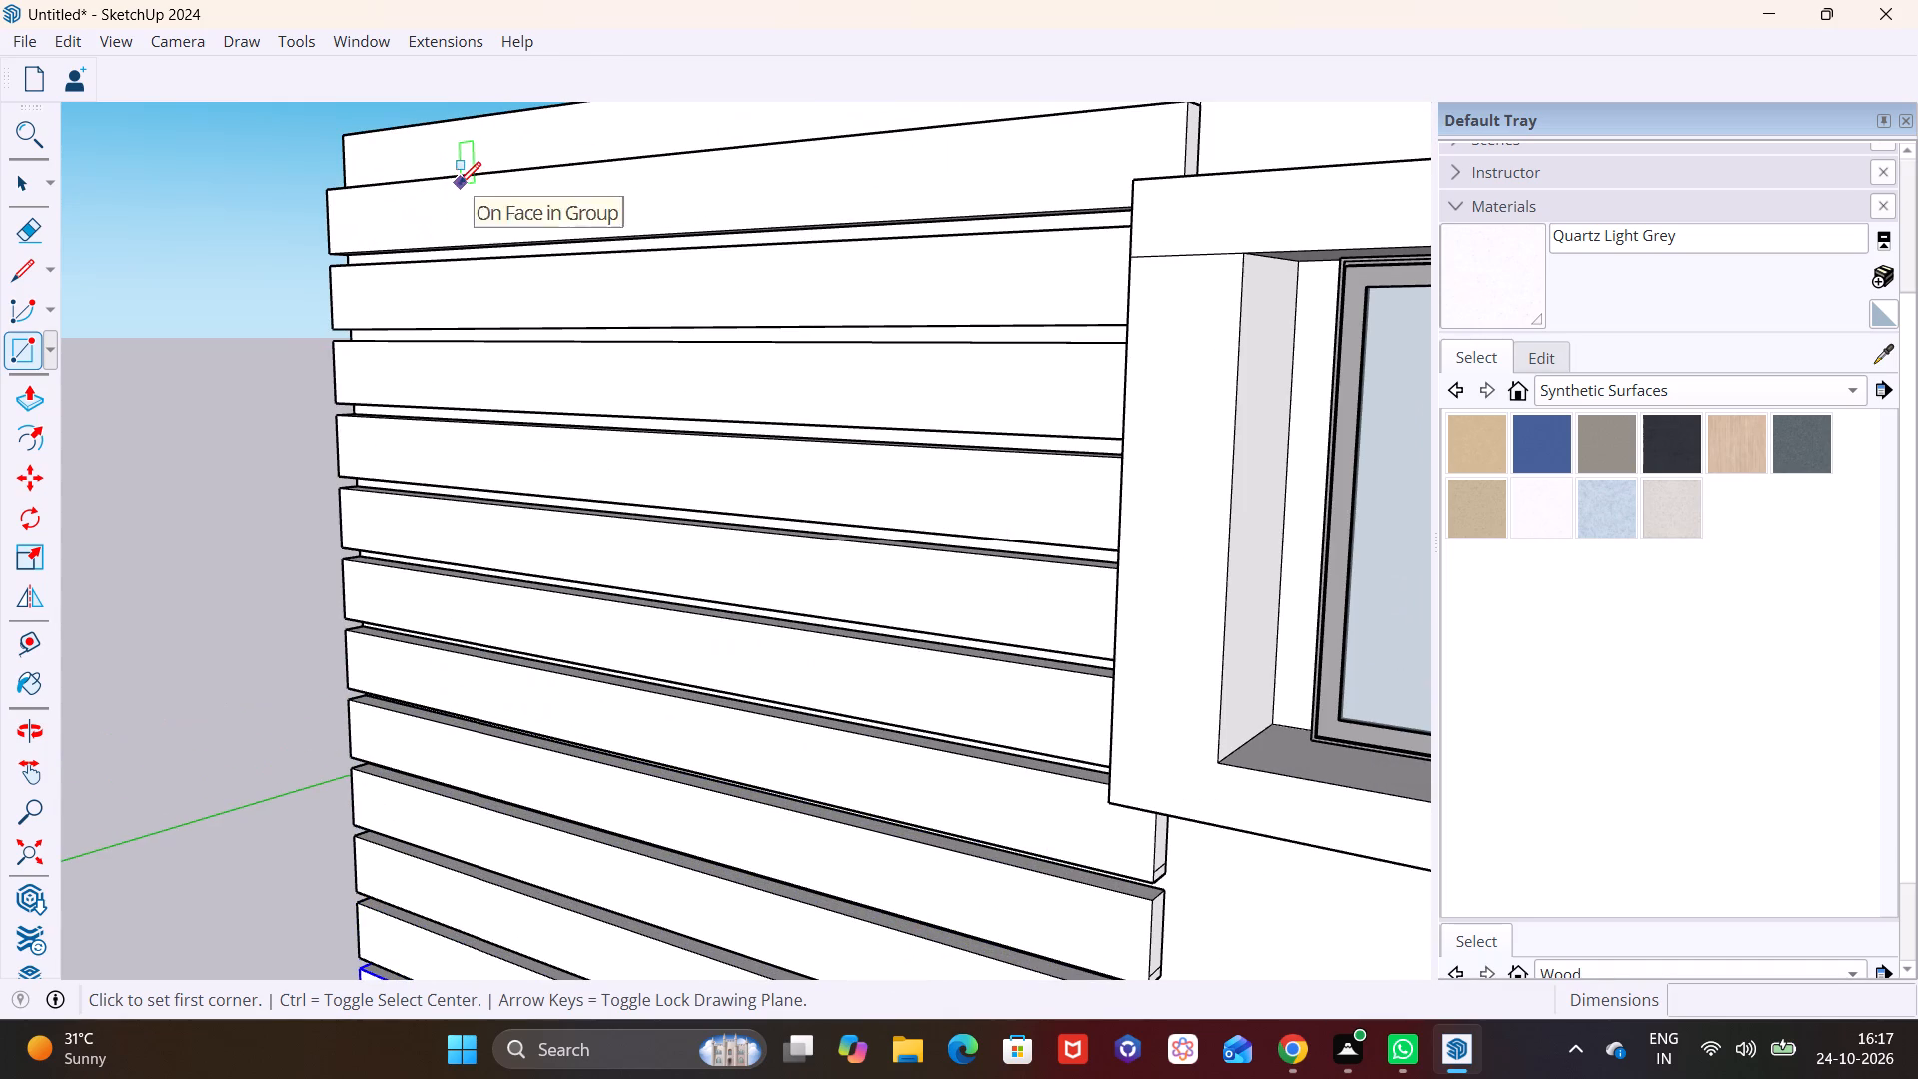
{"action": "left_click", "coordinate": [458, 182]}
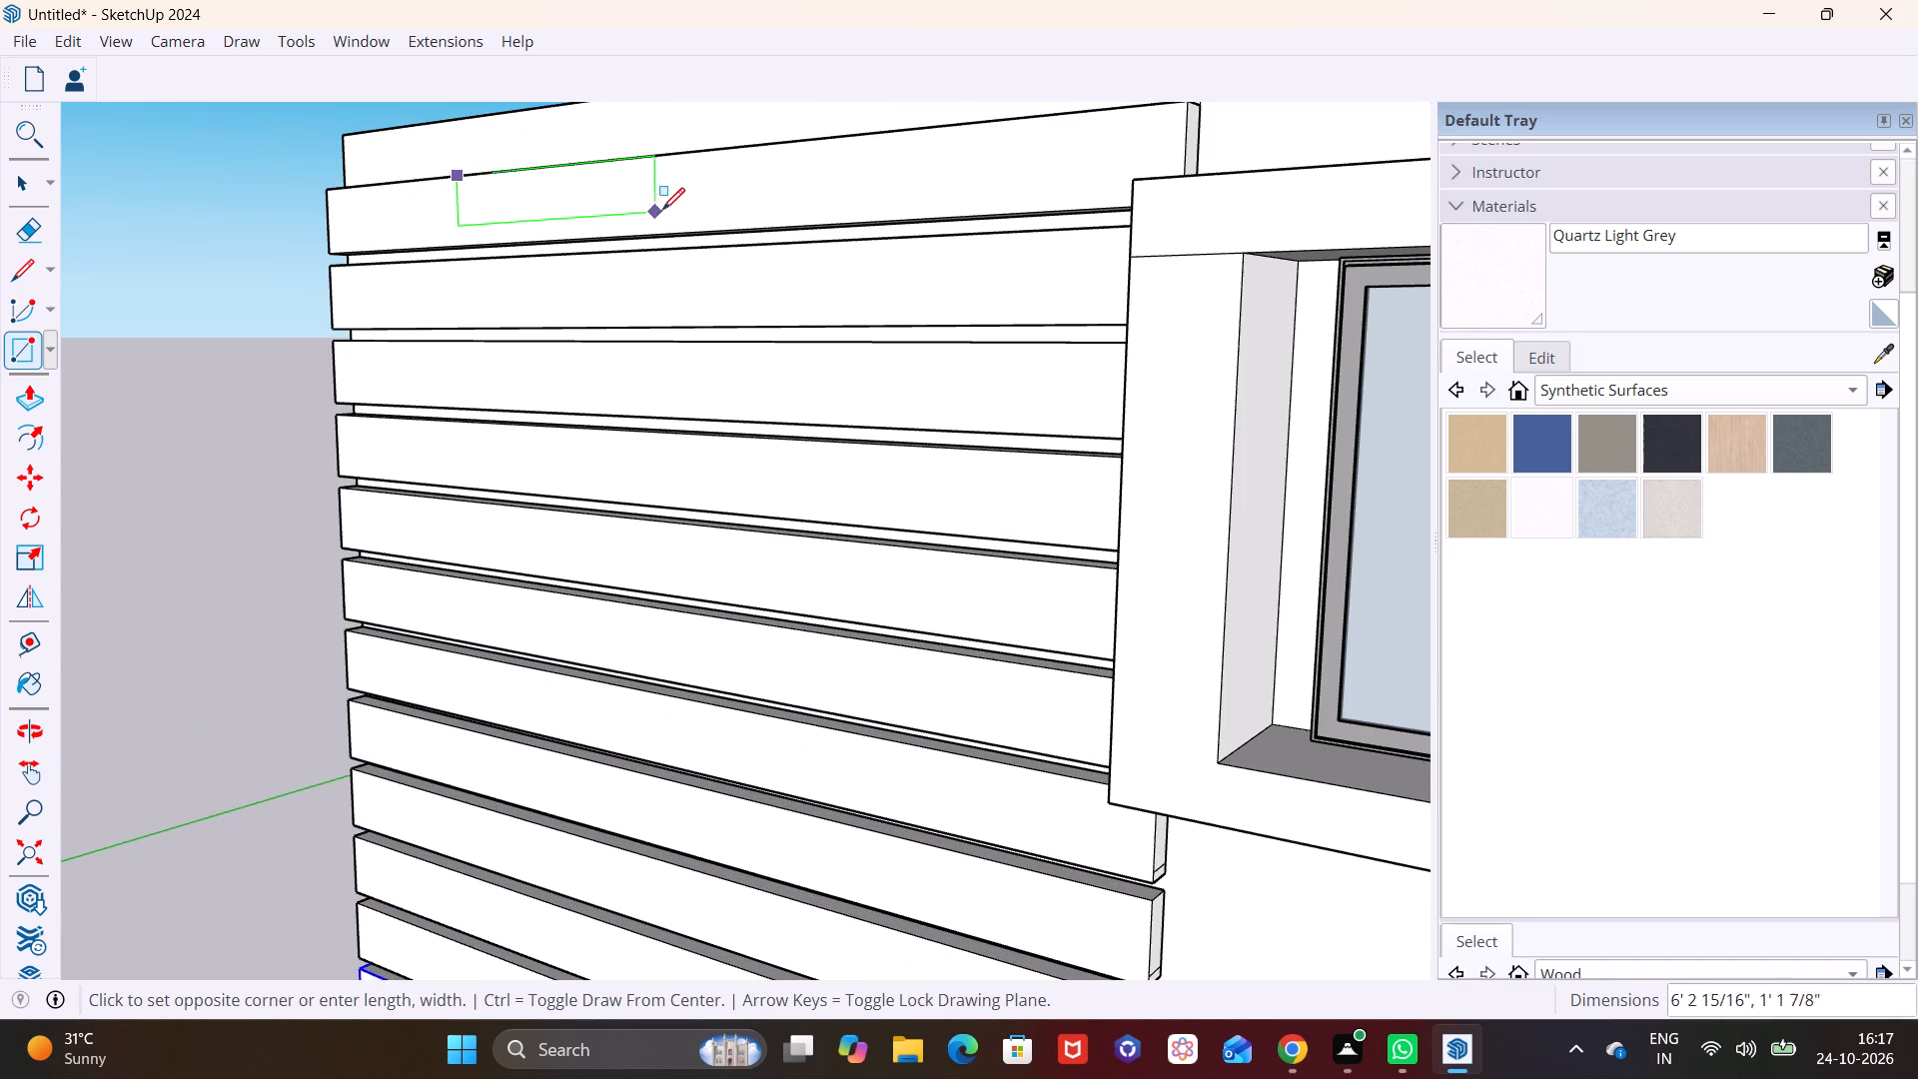
{"action": "left_click", "coordinate": [665, 209]}
Push/pull the rectangle on the top strip outward about 5" to form a block.
{"action": "key", "text": "space"}
{"action": "left_click", "coordinate": [609, 186]}
{"action": "left_click", "coordinate": [42, 403]}
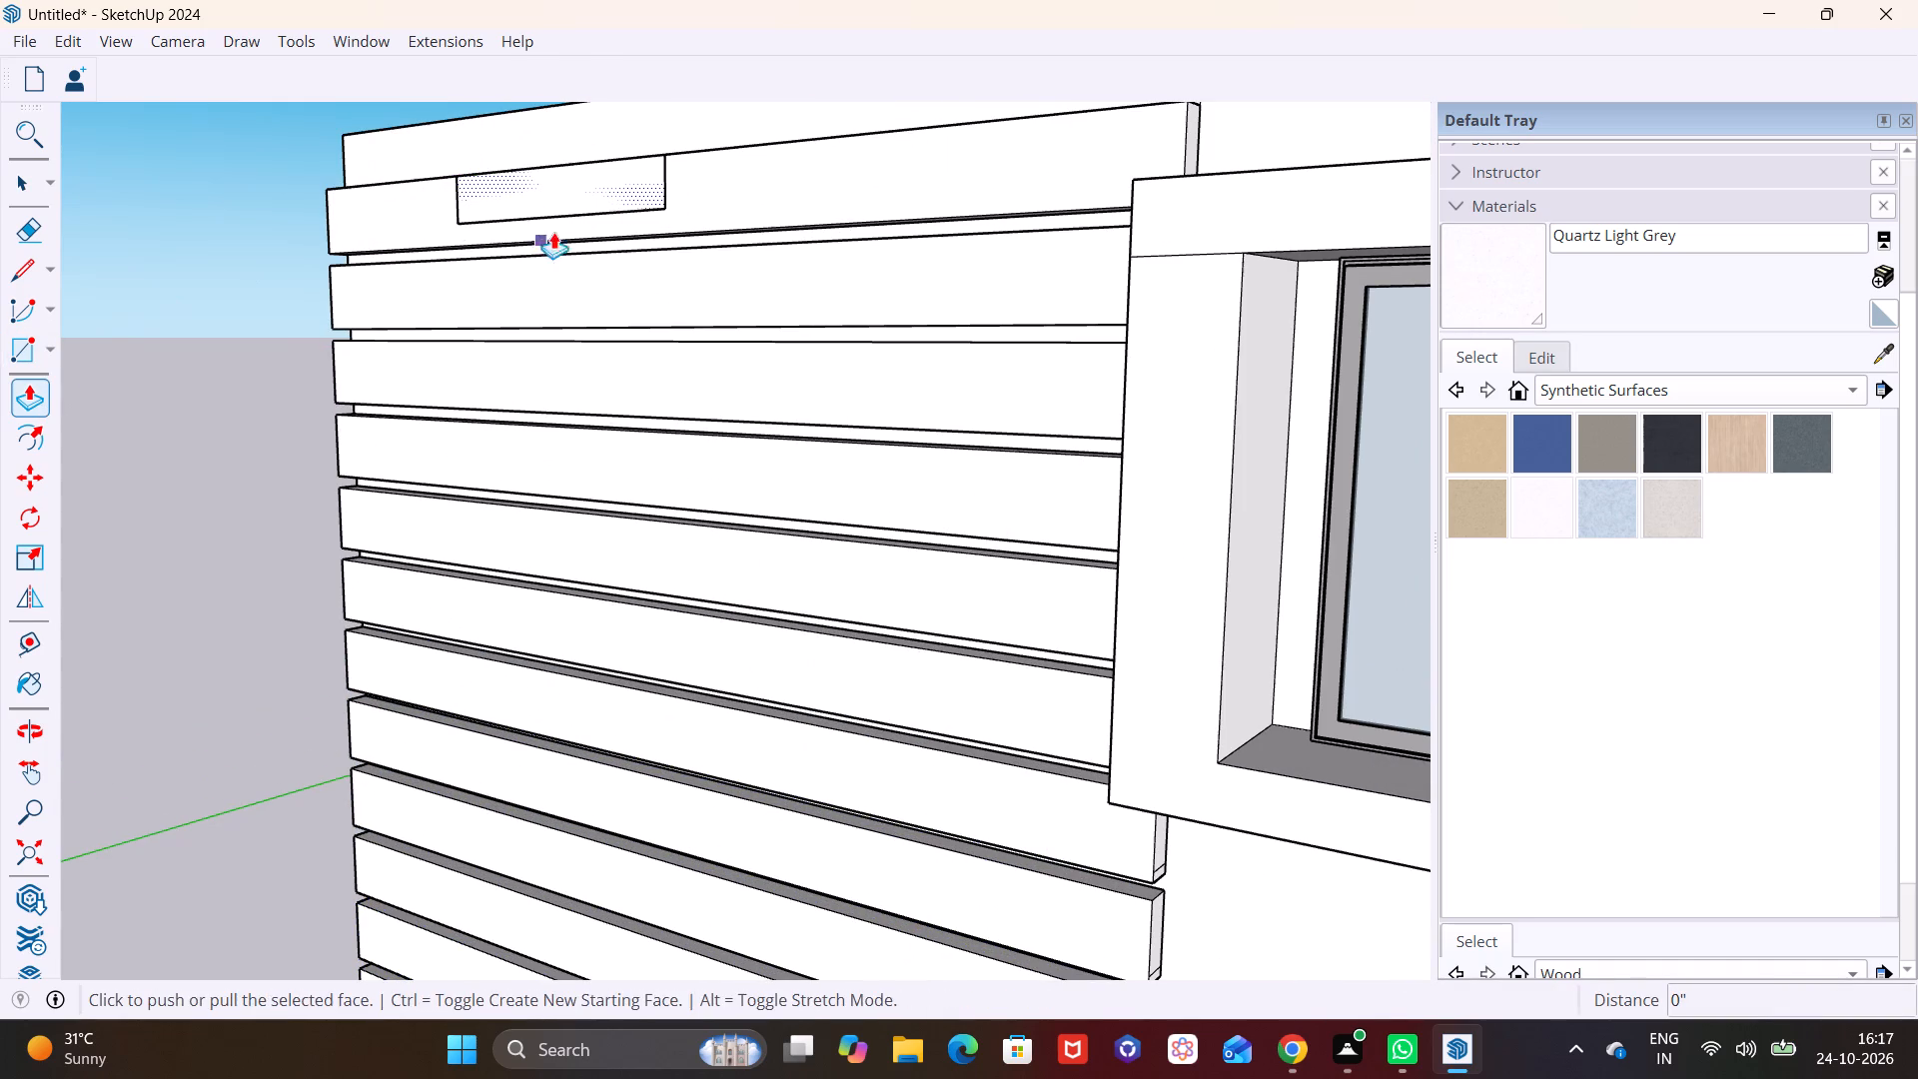
{"action": "left_click", "coordinate": [561, 192]}
{"action": "left_click", "coordinate": [548, 194]}
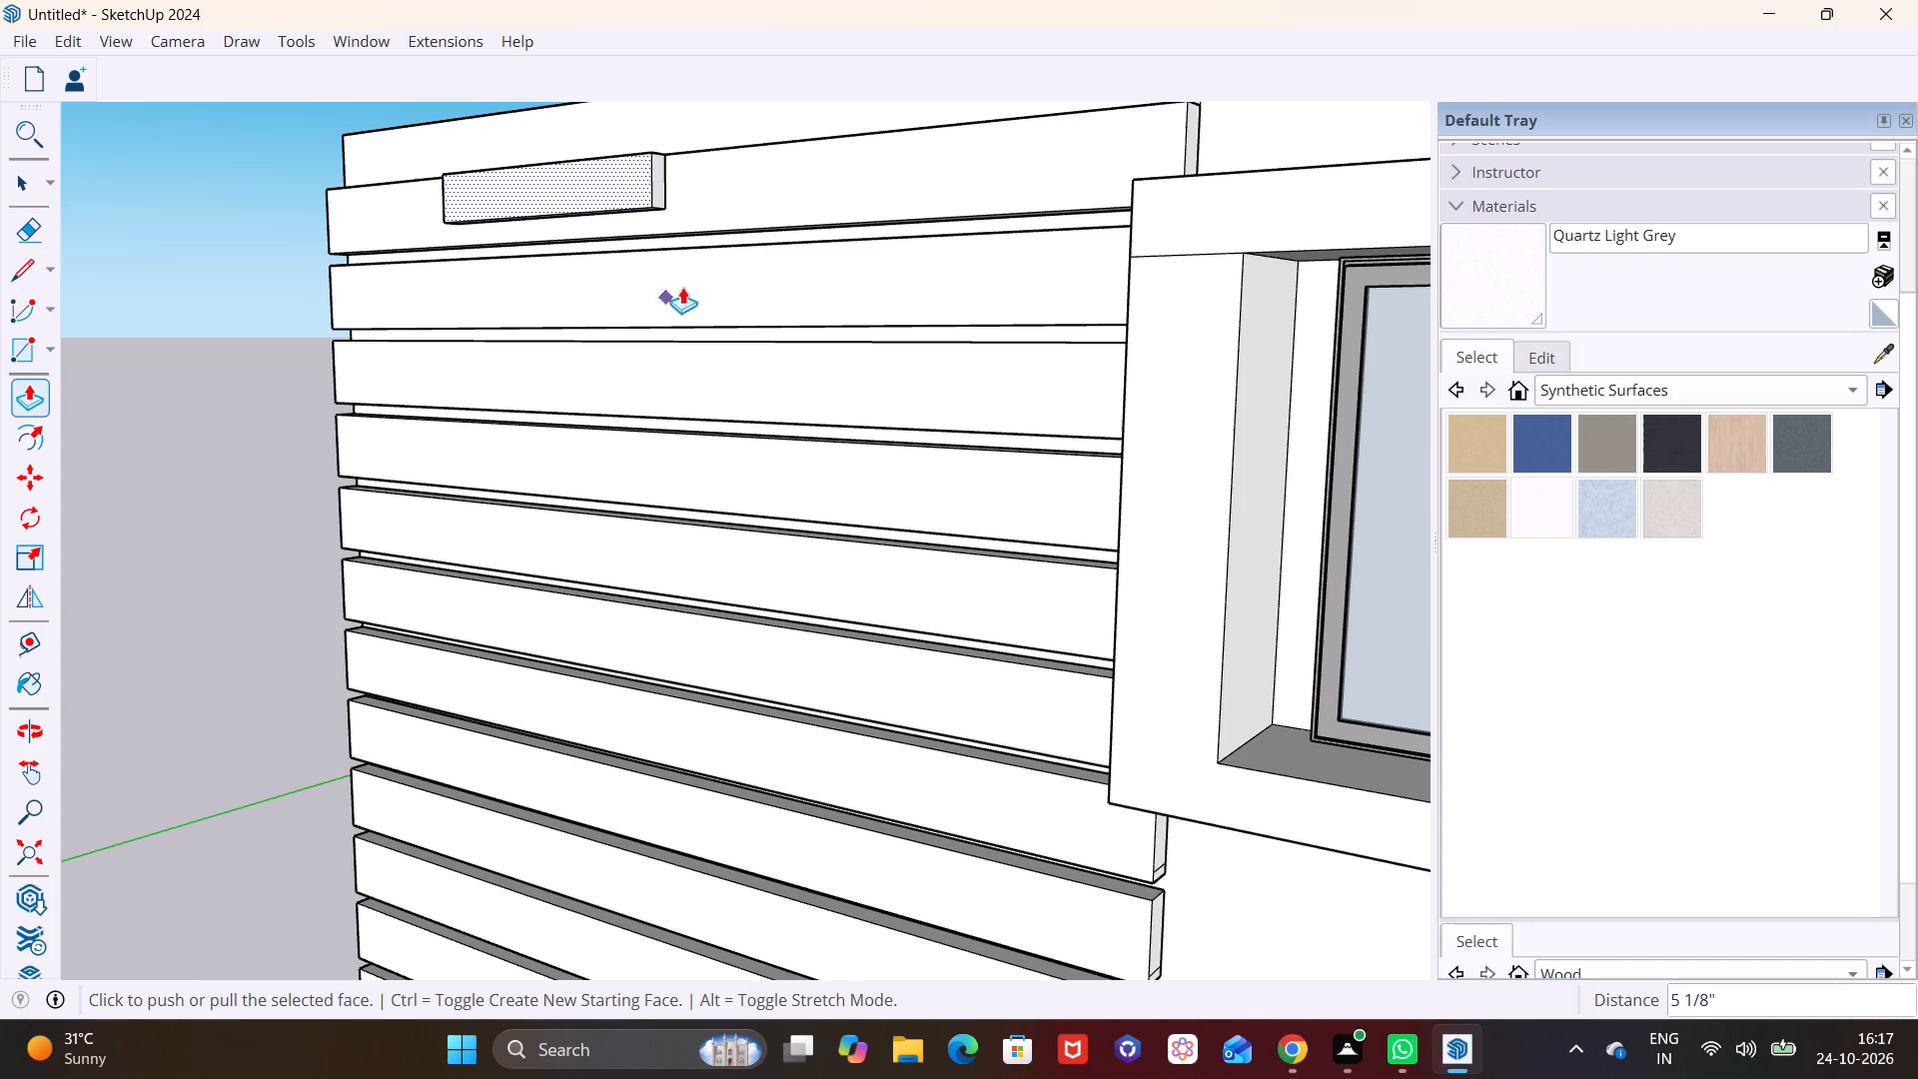
Widen the block by pulling its end face about 1' towards the top-storey window surround.
{"action": "scroll", "coordinate": [696, 194], "scroll_direction": "up", "scroll_amount": 3}
{"action": "key", "text": "space"}
{"action": "left_click", "coordinate": [644, 195]}
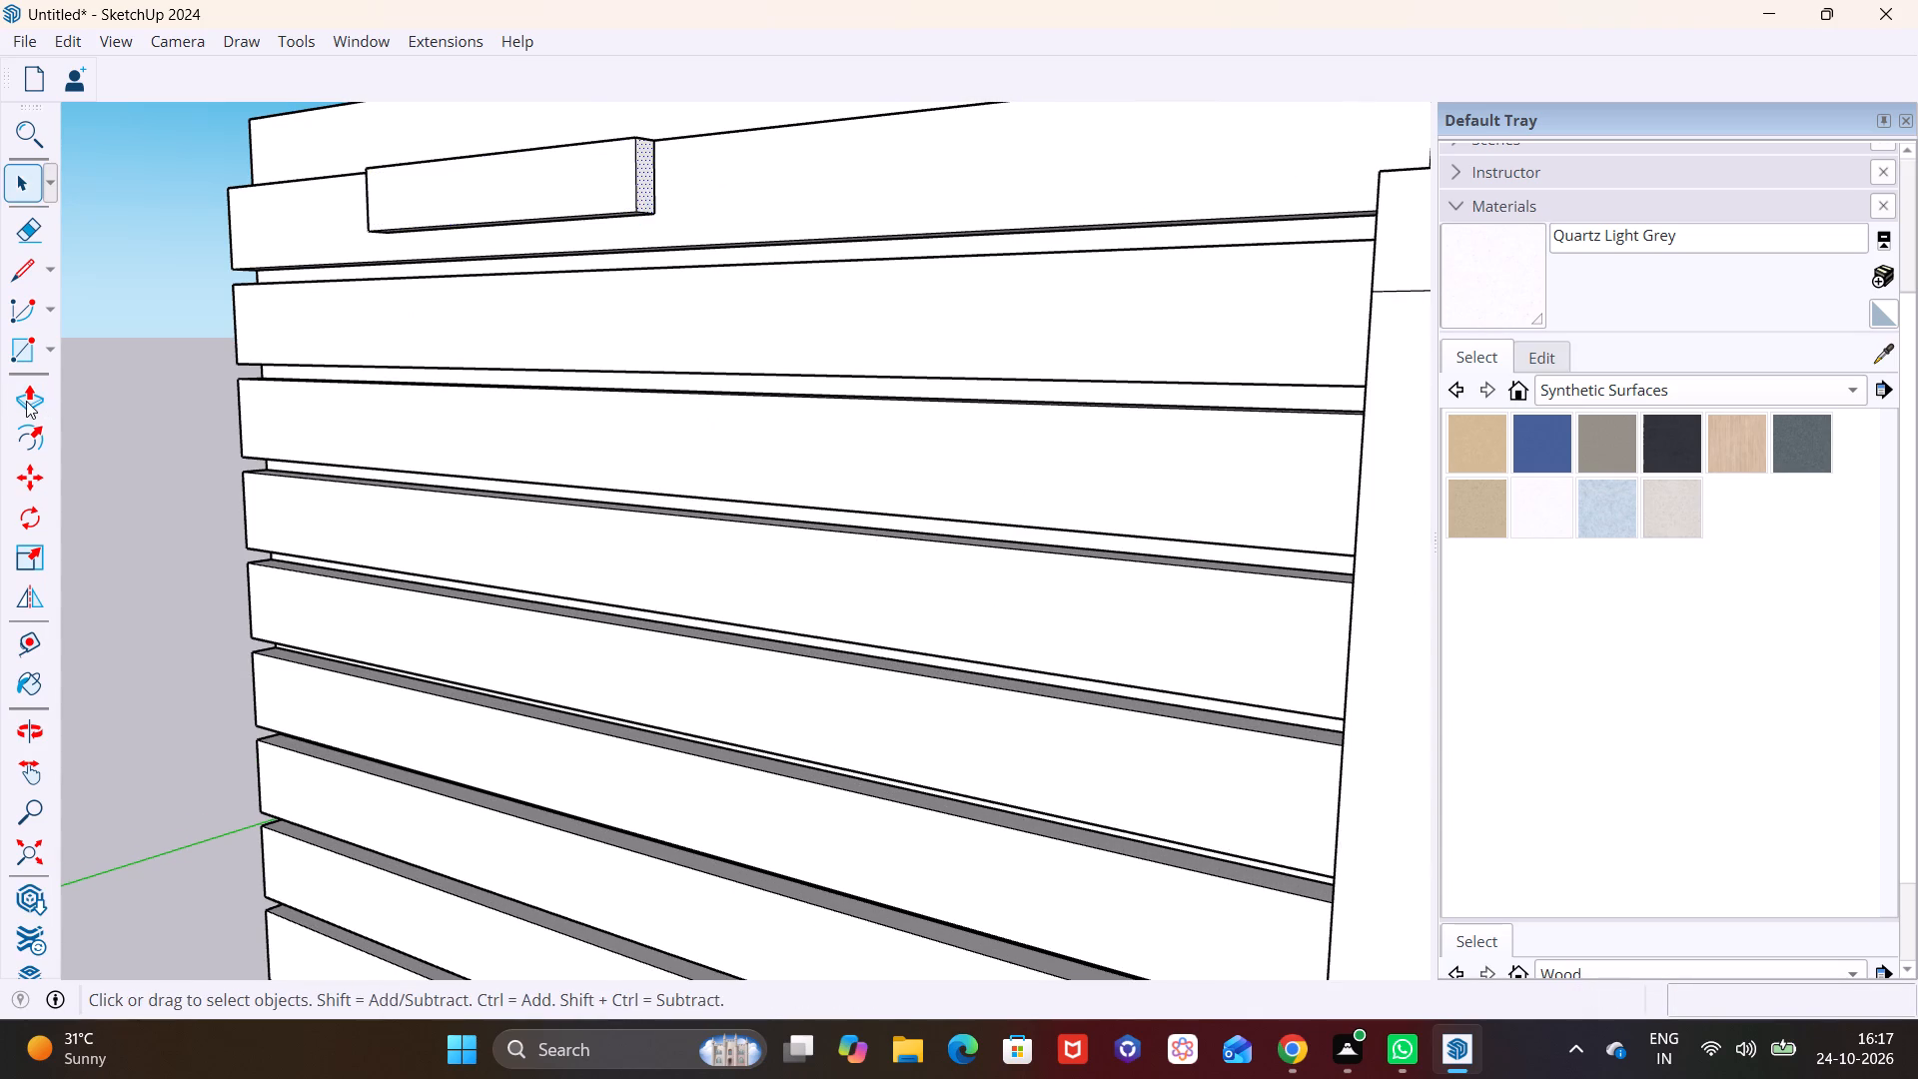
{"action": "left_click", "coordinate": [26, 401]}
{"action": "left_click", "coordinate": [642, 198]}
{"action": "left_click", "coordinate": [687, 198]}
{"action": "scroll", "coordinate": [563, 276], "scroll_direction": "down", "scroll_amount": 2}
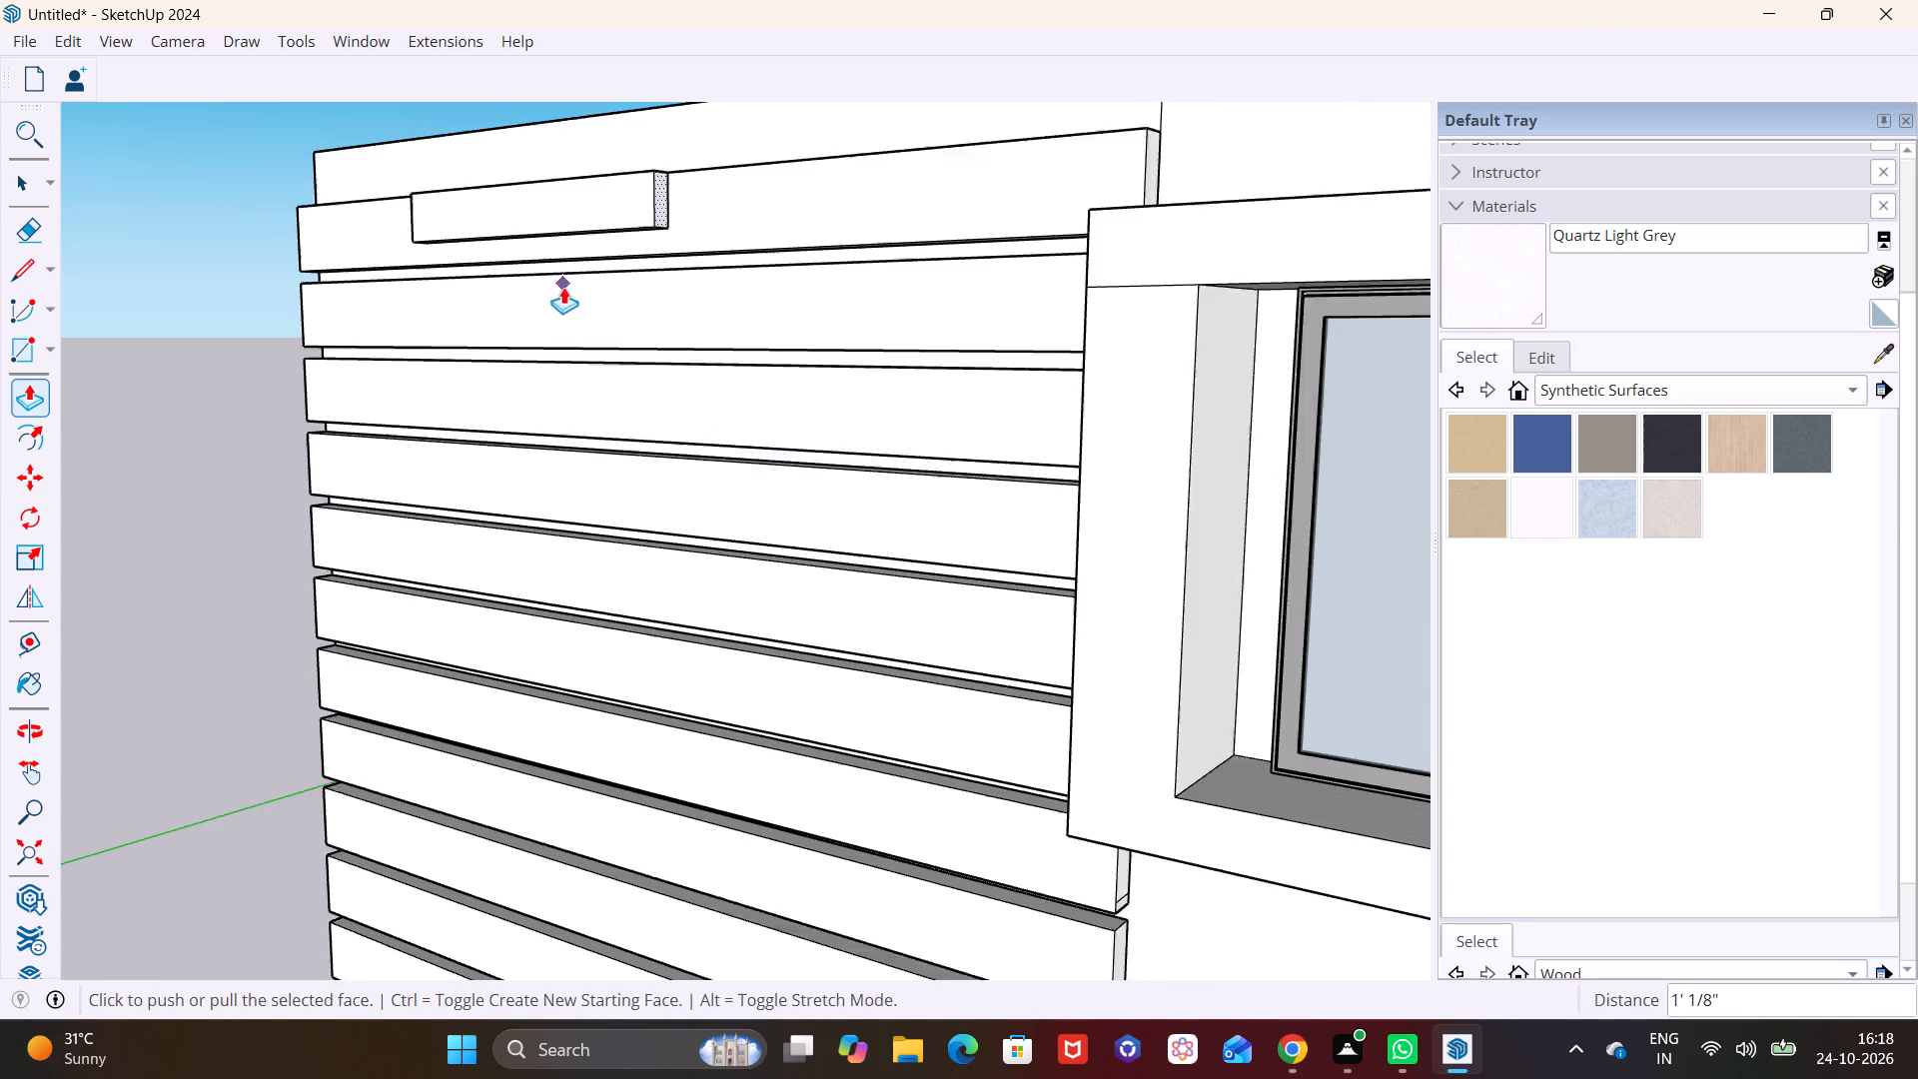
Push/pull the block's underside down about 47' 2" to the canopy, making a vertical panel over the strips.
{"action": "scroll", "coordinate": [563, 287], "scroll_direction": "down", "scroll_amount": 2}
{"action": "middle_click_drag", "start_coordinate": [535, 300], "coordinate": [587, 144]}
{"action": "scroll", "coordinate": [548, 208], "scroll_direction": "up", "scroll_amount": 8}
{"action": "key", "text": "space"}
{"action": "left_click", "coordinate": [549, 282]}
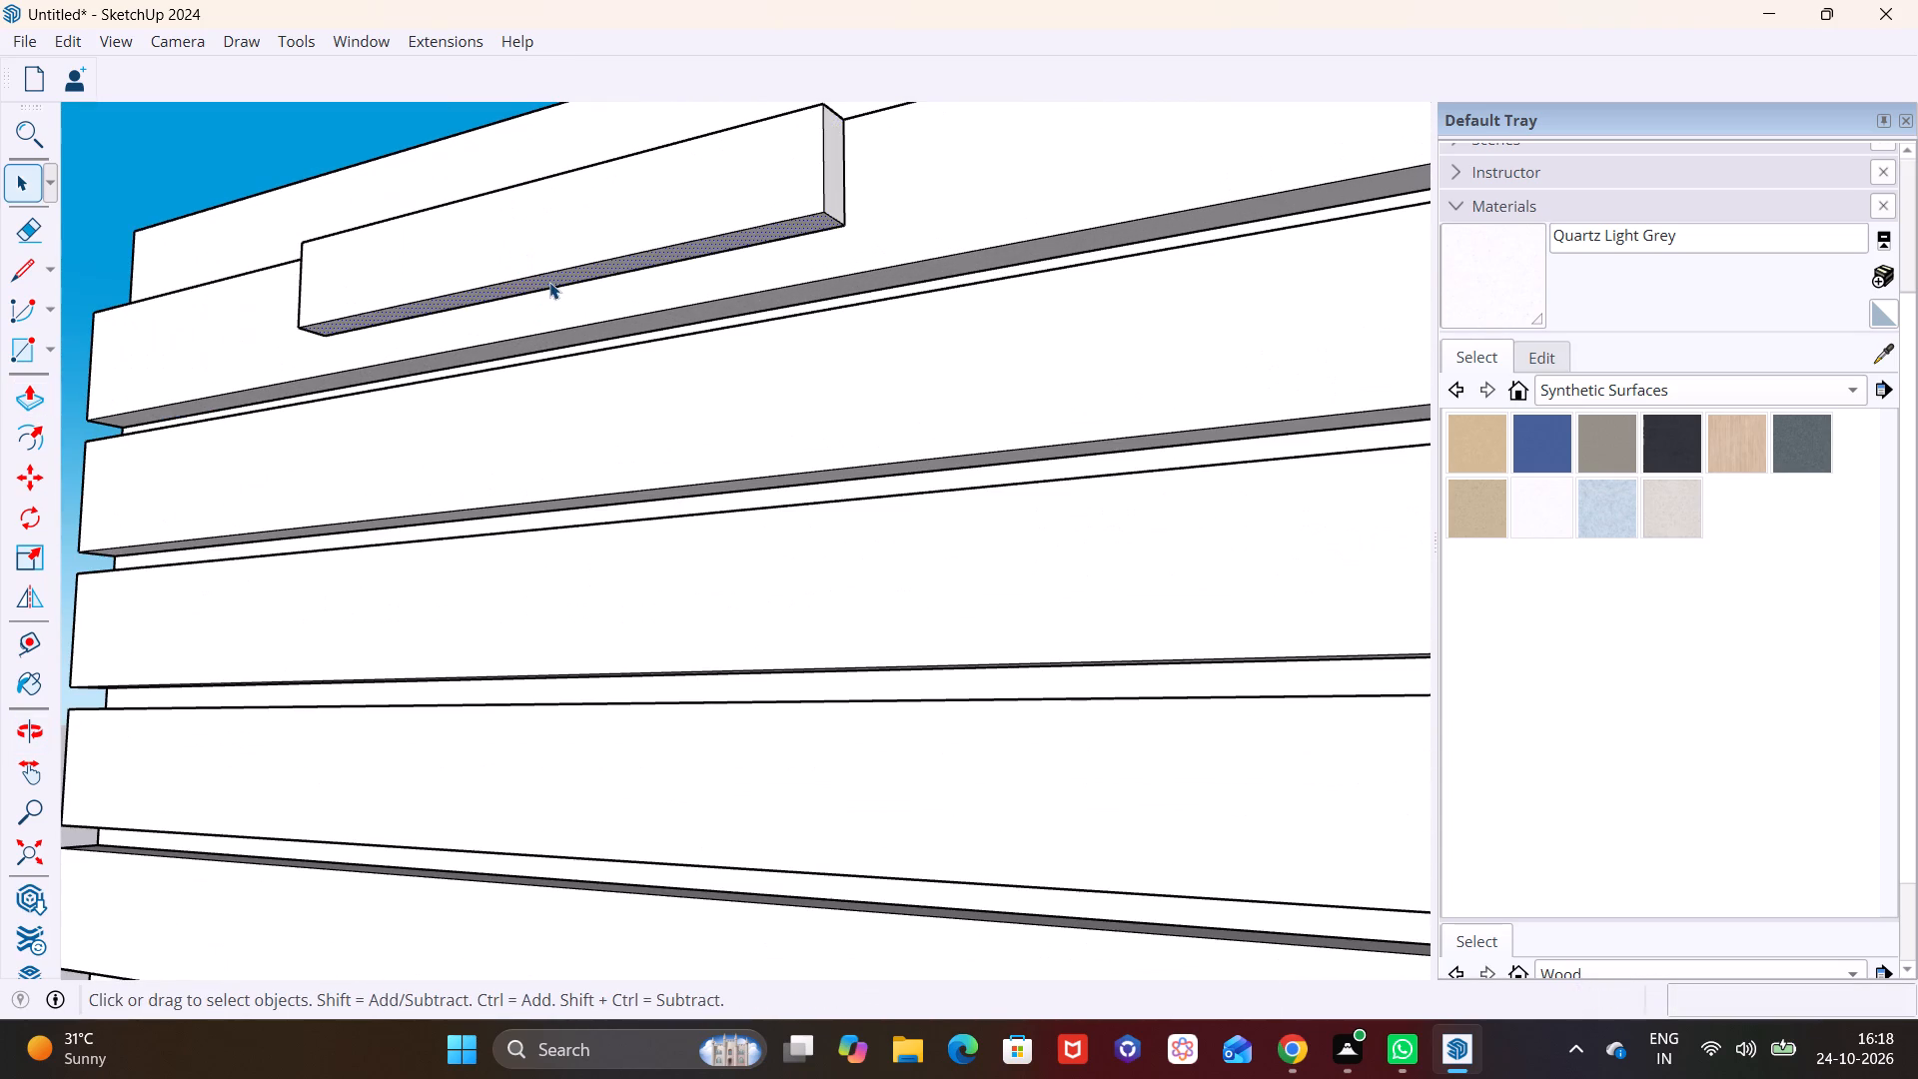
{"action": "left_click", "coordinate": [33, 404]}
{"action": "left_click", "coordinate": [466, 299]}
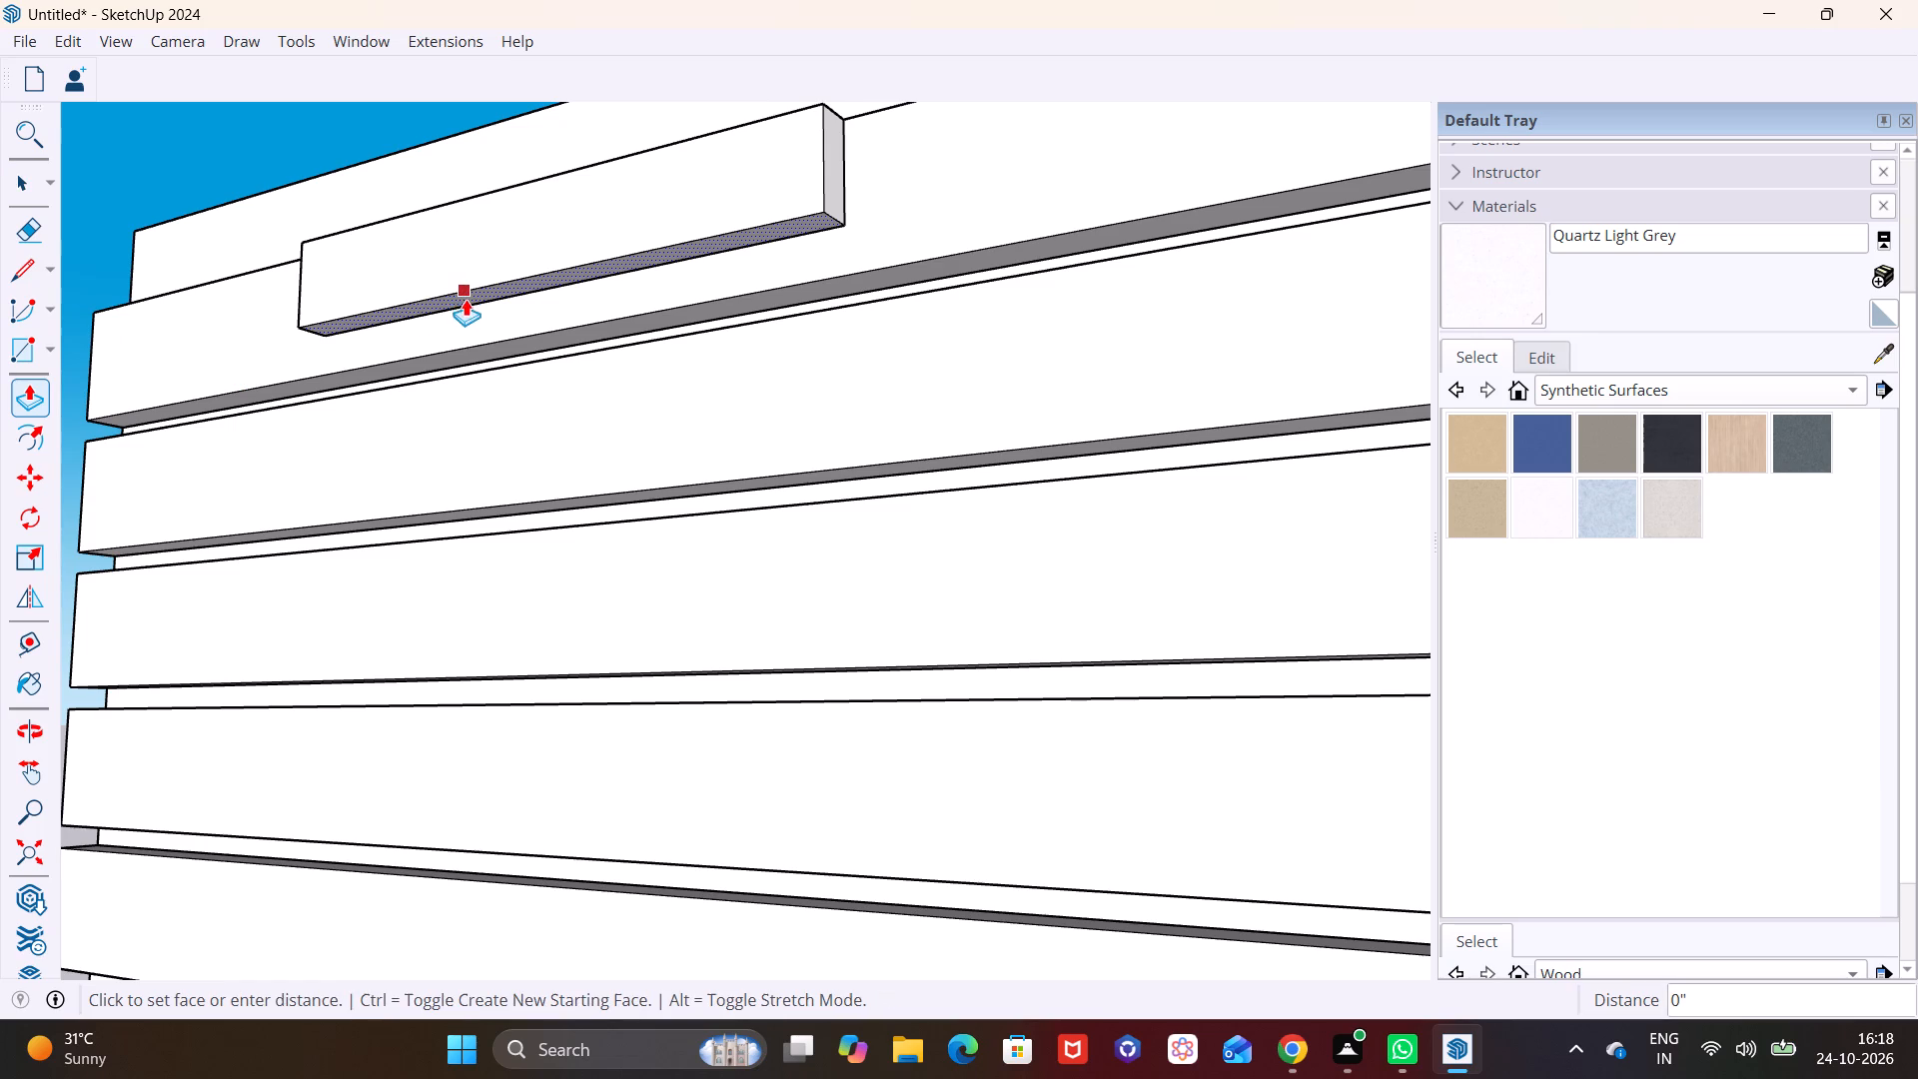
{"action": "scroll", "coordinate": [390, 627], "scroll_direction": "down", "scroll_amount": 8}
{"action": "middle_click_drag", "start_coordinate": [382, 746], "coordinate": [452, 344], "text": "shift"}
{"action": "scroll", "coordinate": [438, 701], "scroll_direction": "down", "scroll_amount": 3}
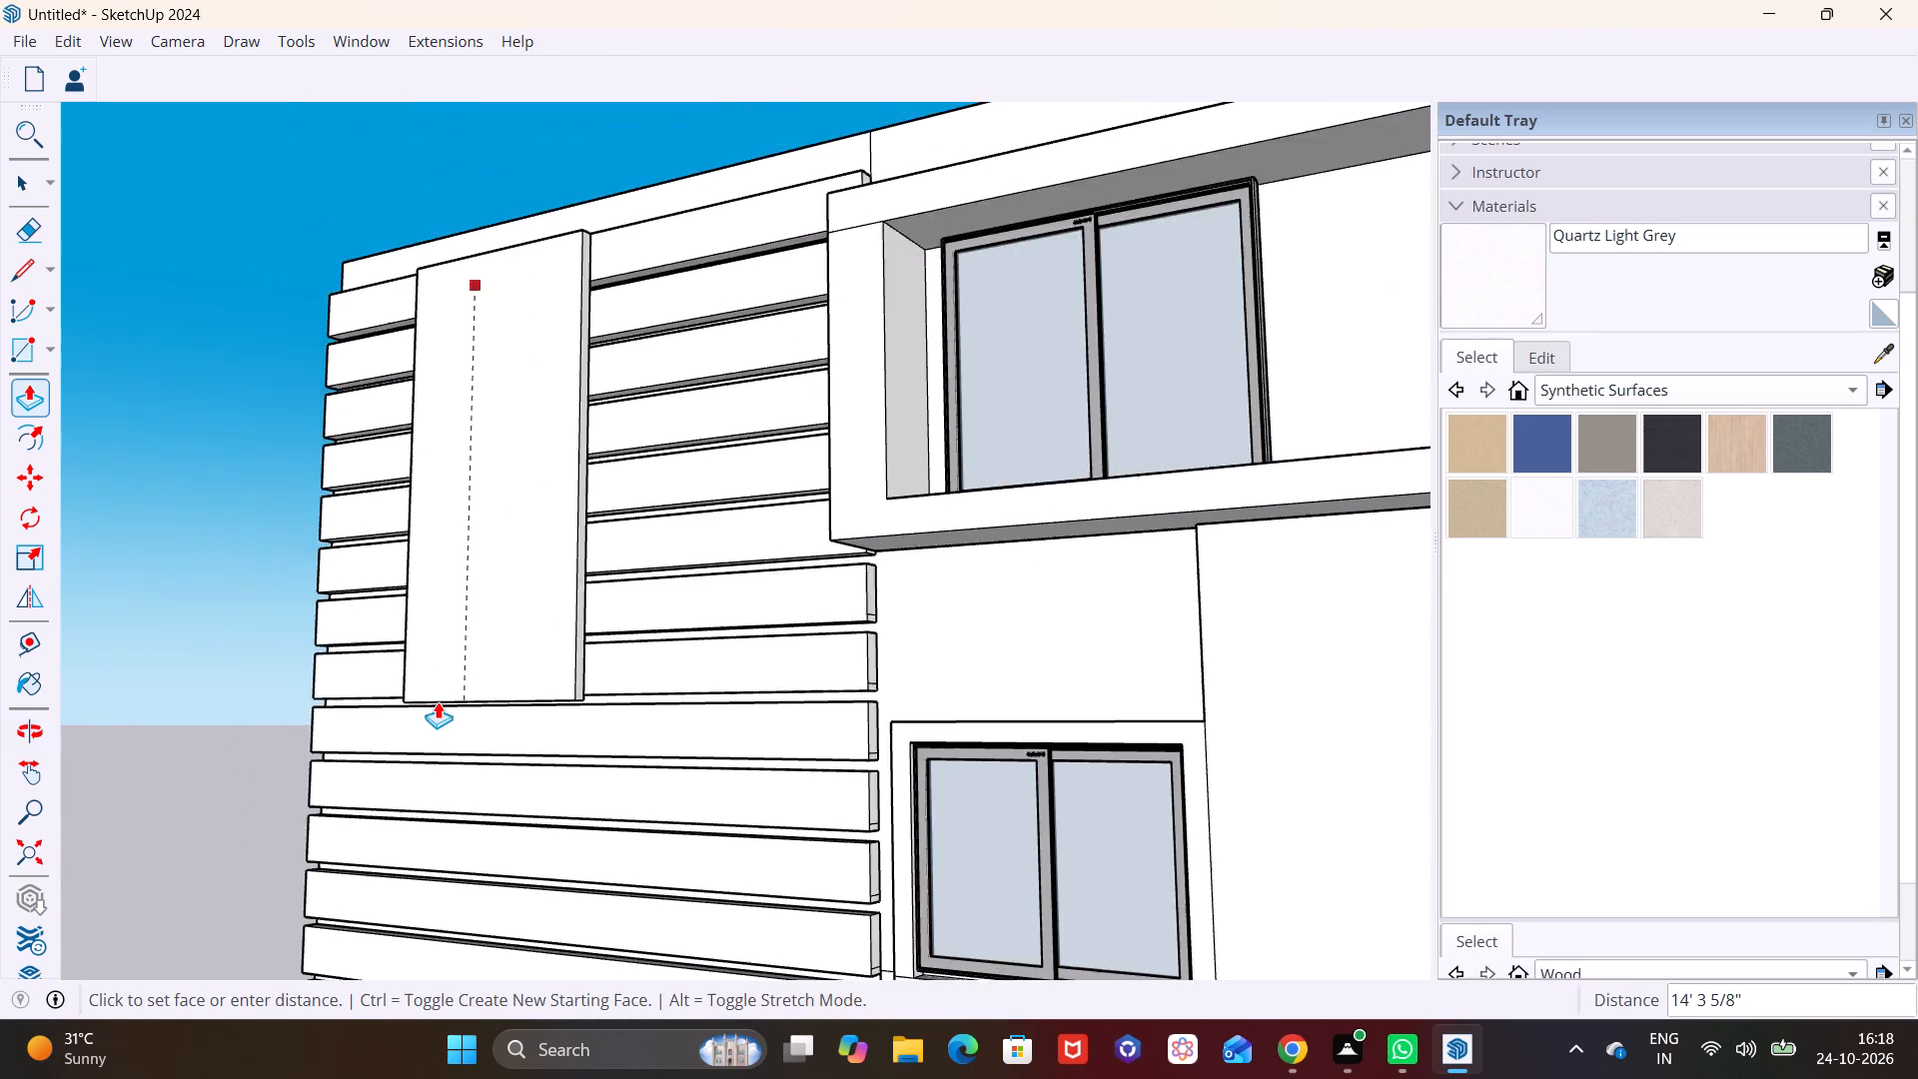
{"action": "scroll", "coordinate": [438, 701], "scroll_direction": "down", "scroll_amount": 4}
{"action": "middle_click_drag", "start_coordinate": [438, 701], "coordinate": [437, 390], "text": "shift"}
{"action": "middle_click_drag", "start_coordinate": [415, 747], "coordinate": [449, 314], "text": "shift"}
{"action": "scroll", "coordinate": [449, 475], "scroll_direction": "down", "scroll_amount": 1, "text": "shift"}
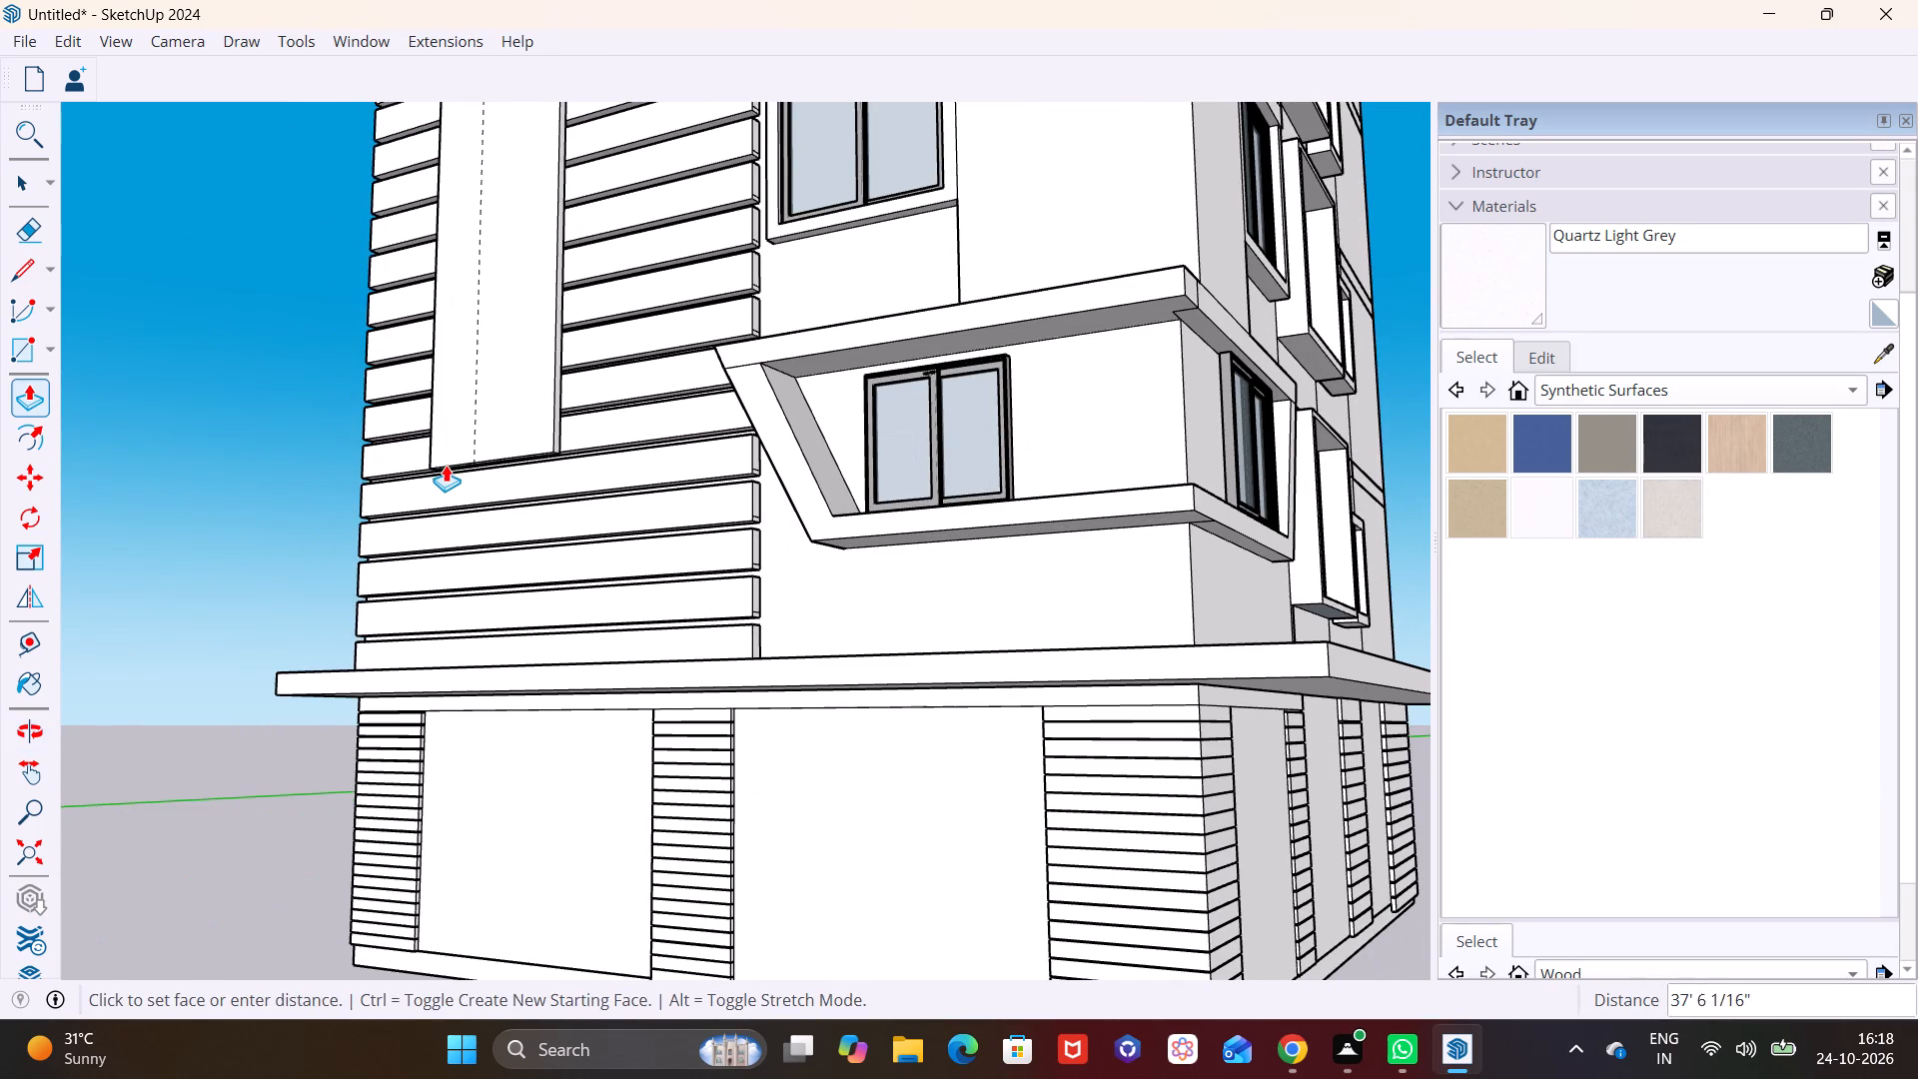
{"action": "left_click", "coordinate": [439, 667]}
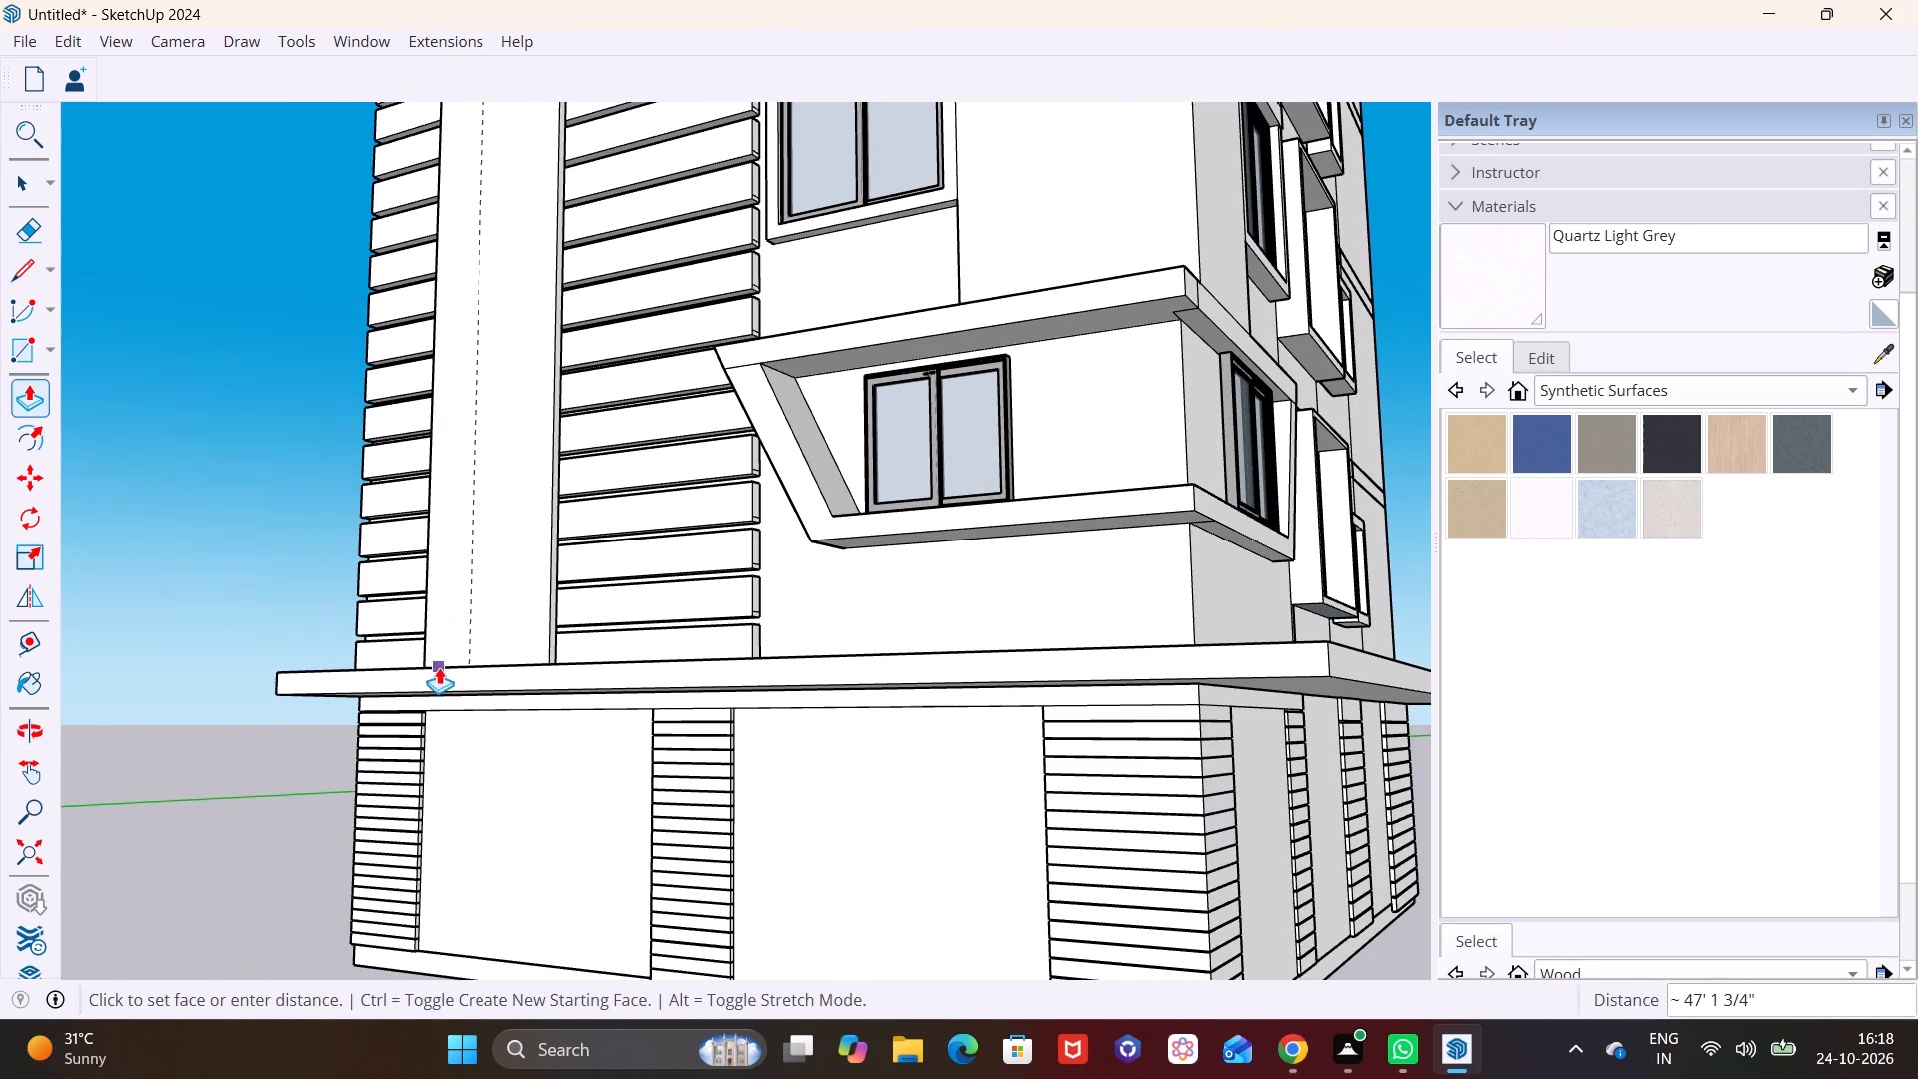